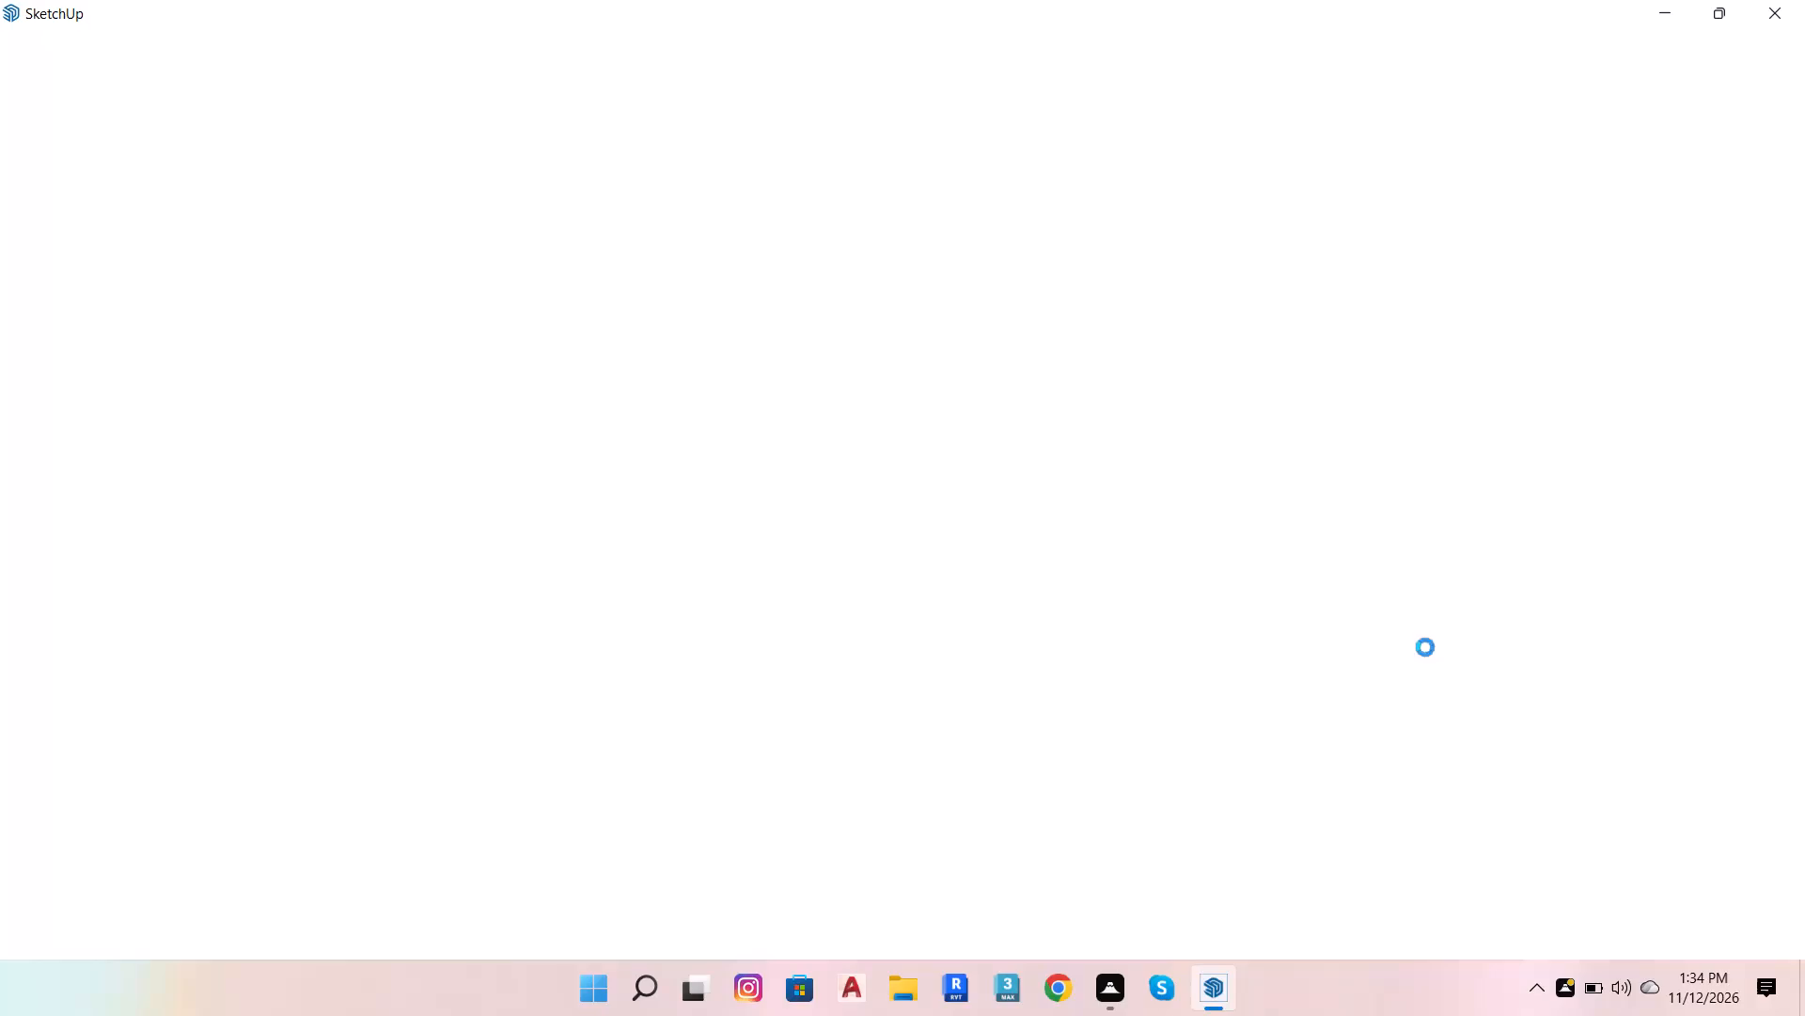
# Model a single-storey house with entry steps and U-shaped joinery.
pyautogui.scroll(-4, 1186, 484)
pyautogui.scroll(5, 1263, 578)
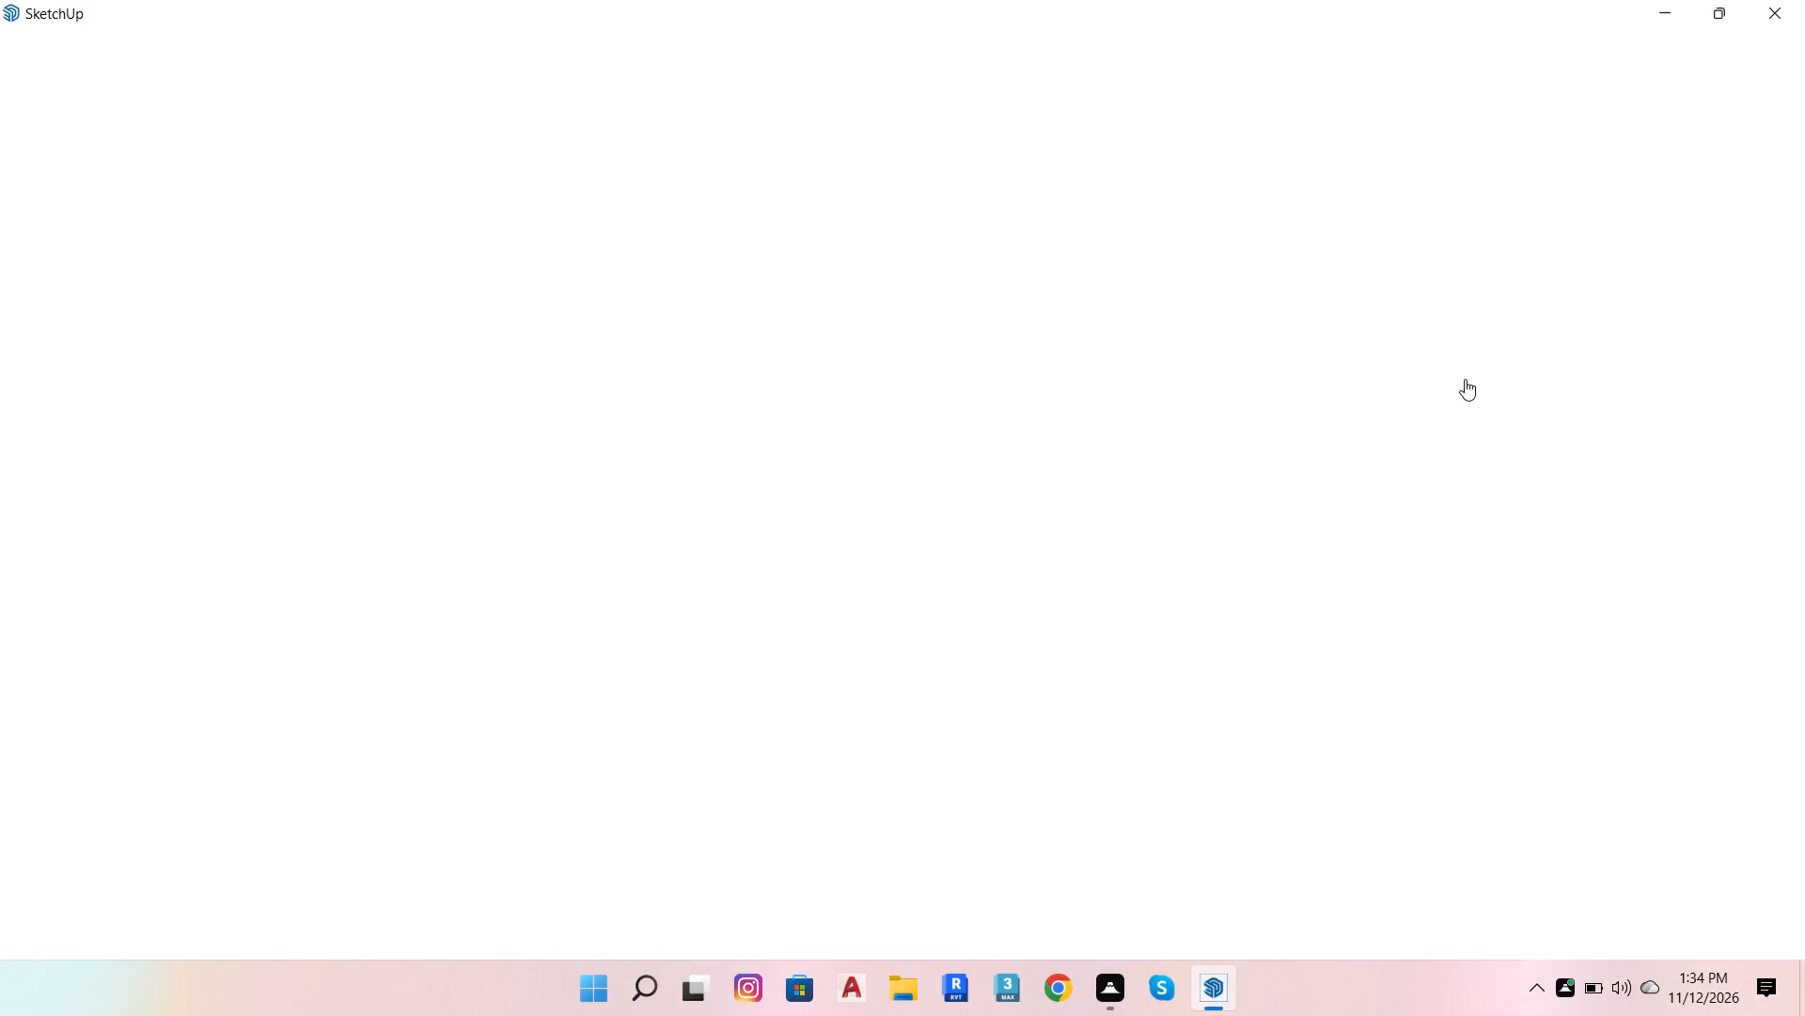
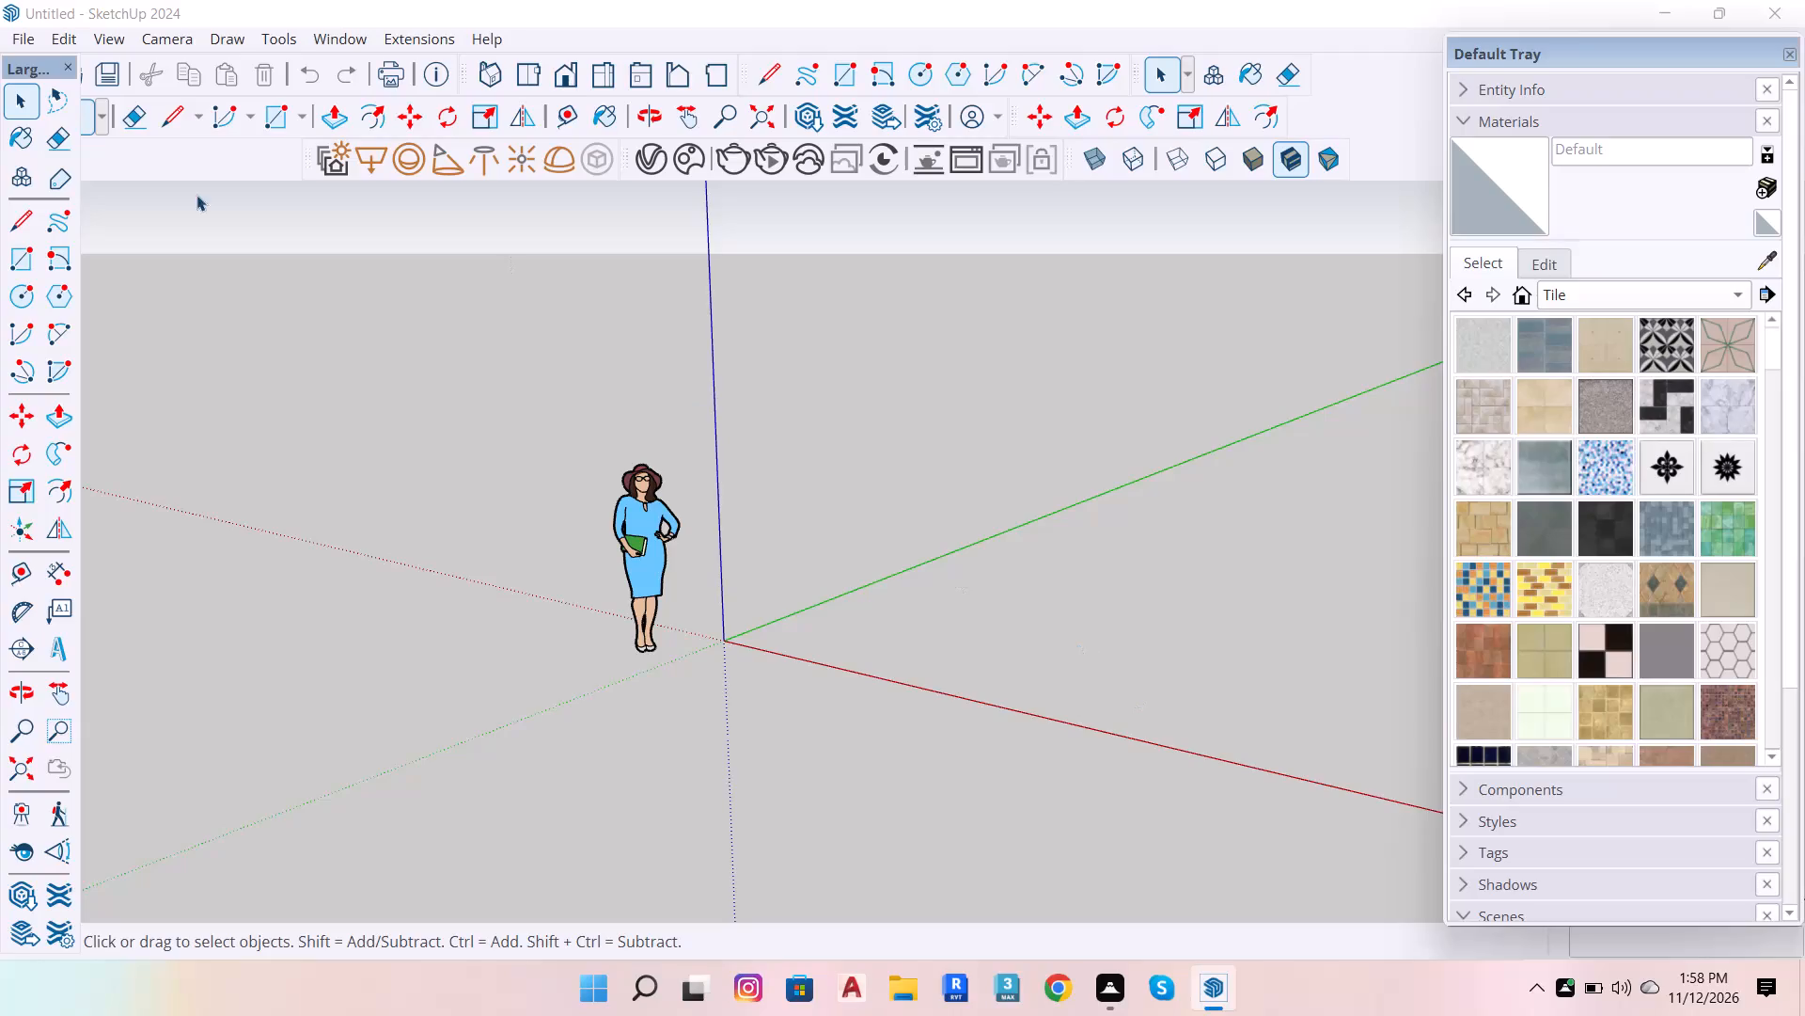
# Delete the default human scale figure standing near the origin.
pyautogui.click(634, 535)
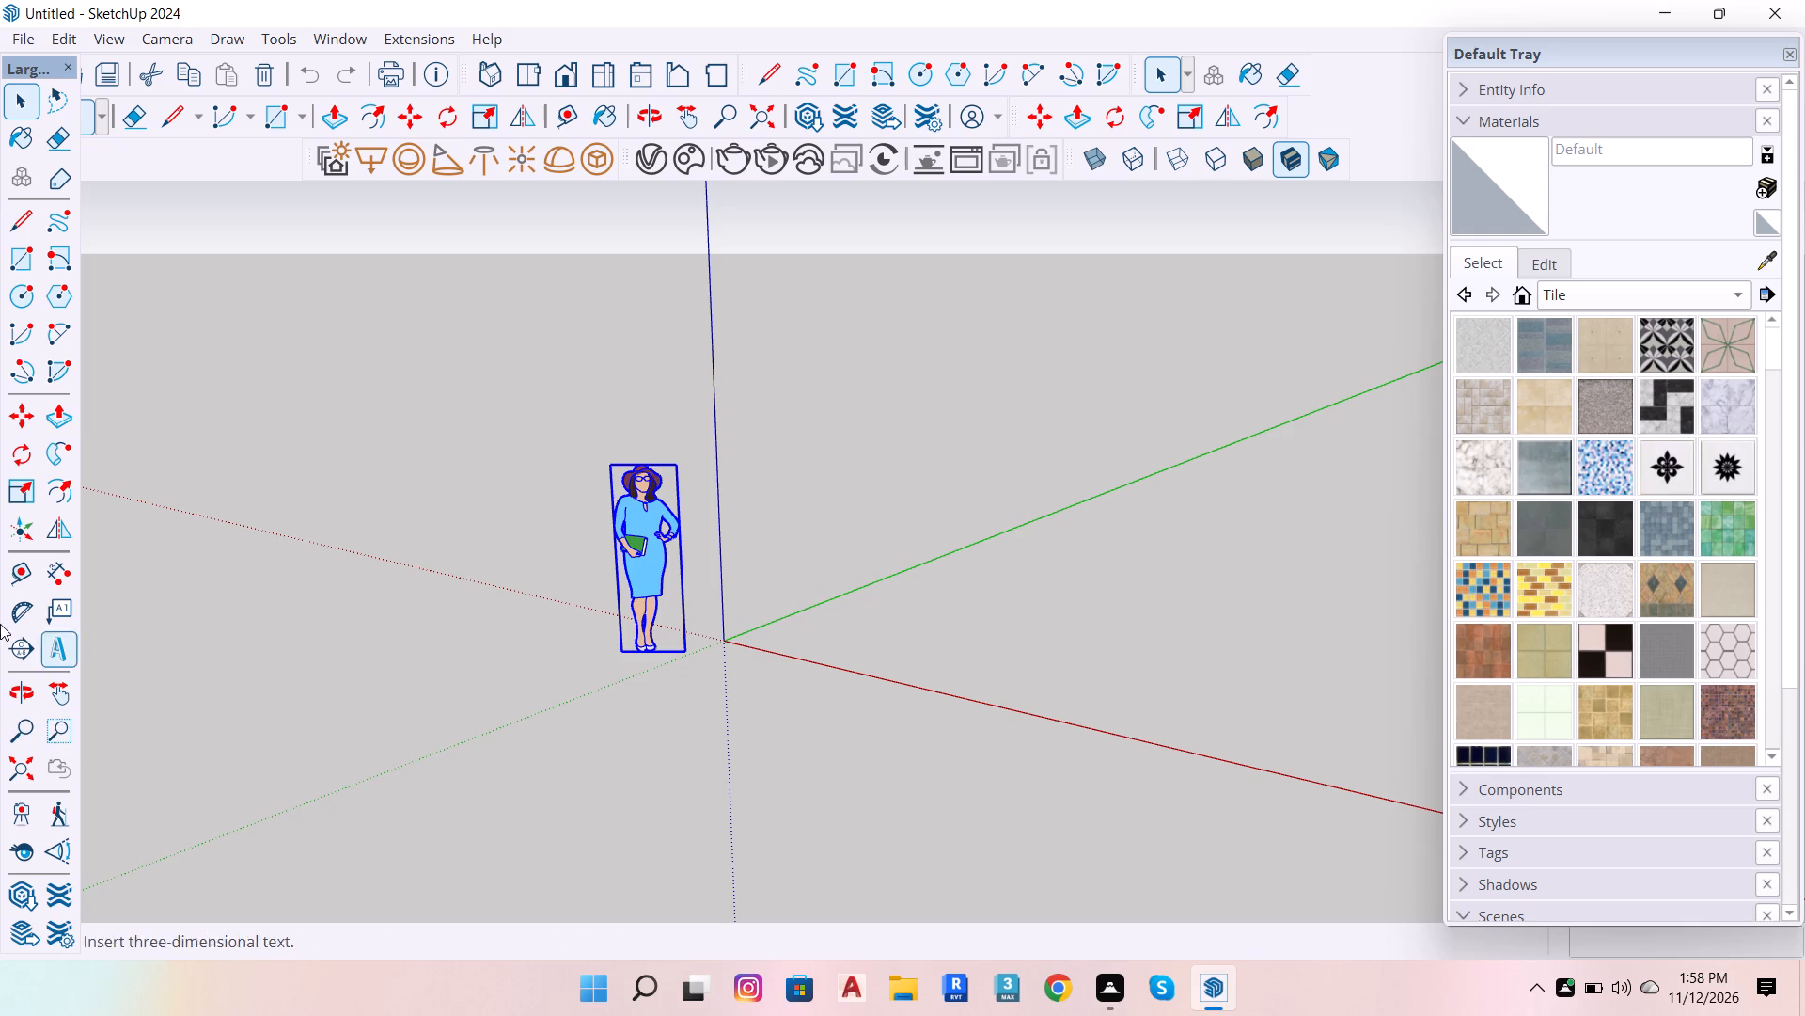
pyautogui.hotkey('shift', 'Delete')
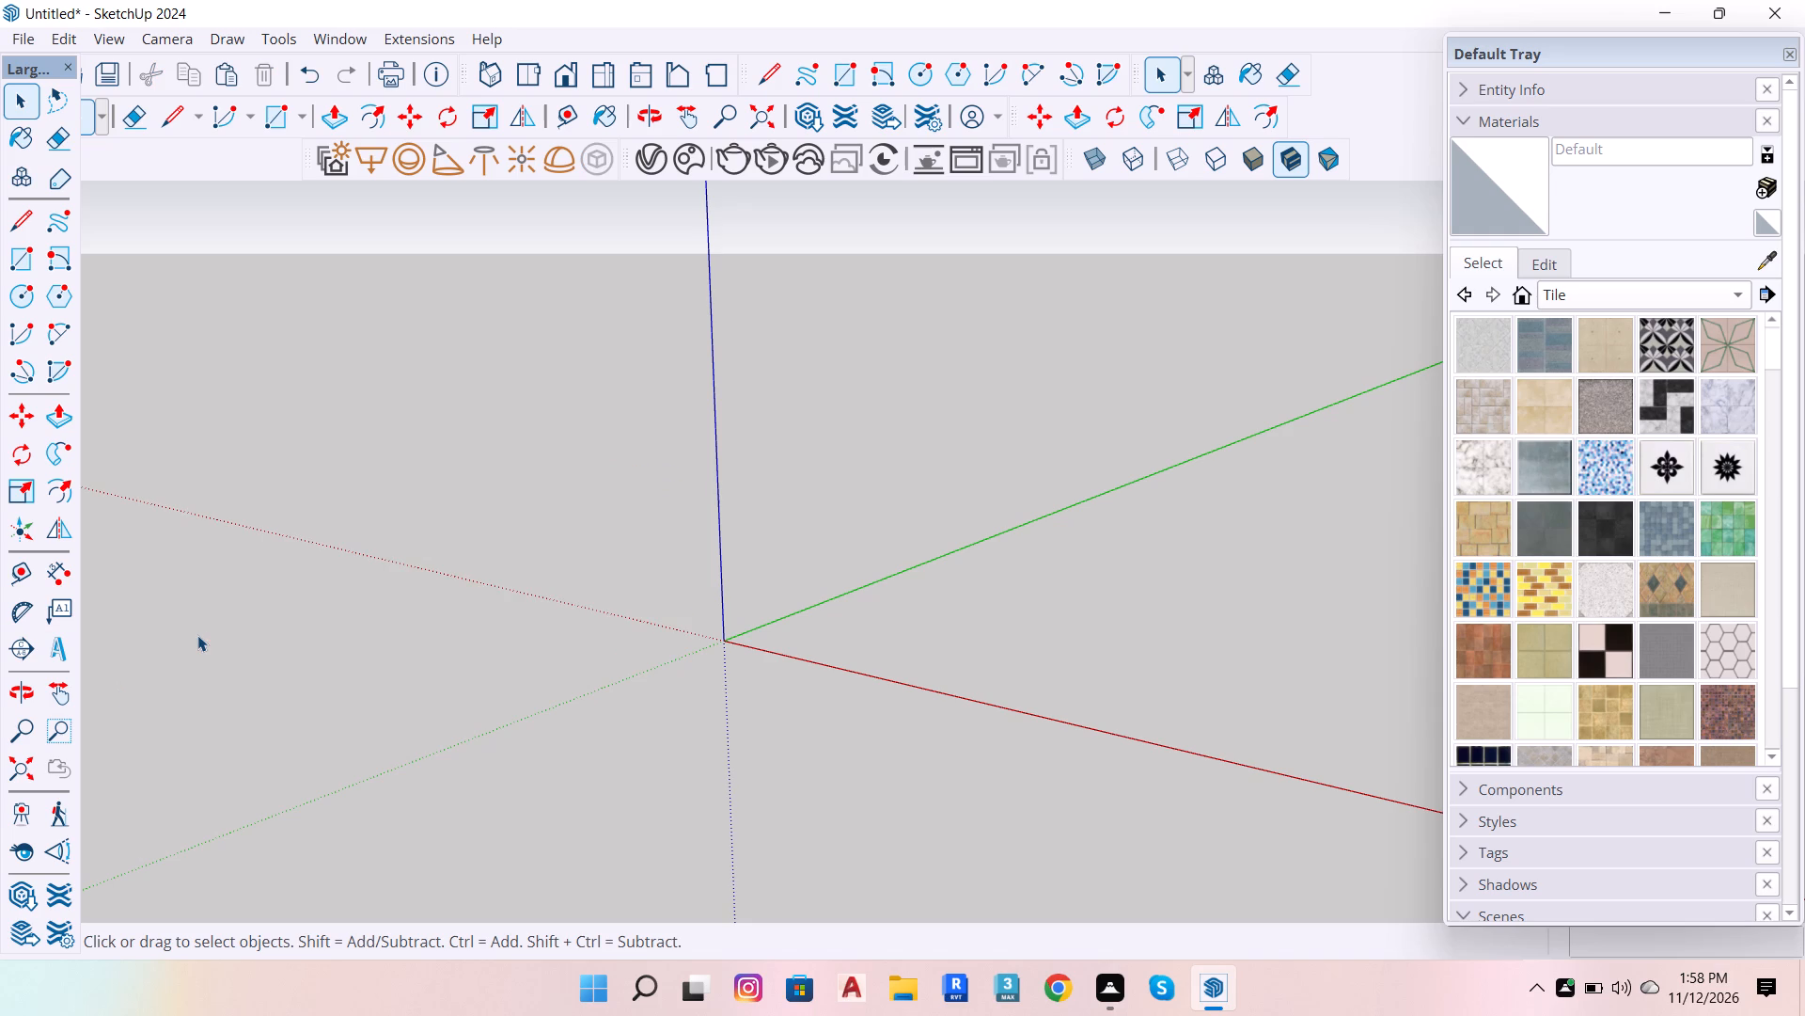
# Purge all unused items from the entire model through the Model Info statistics.
pyautogui.click(348, 35)
pyautogui.click(413, 165)
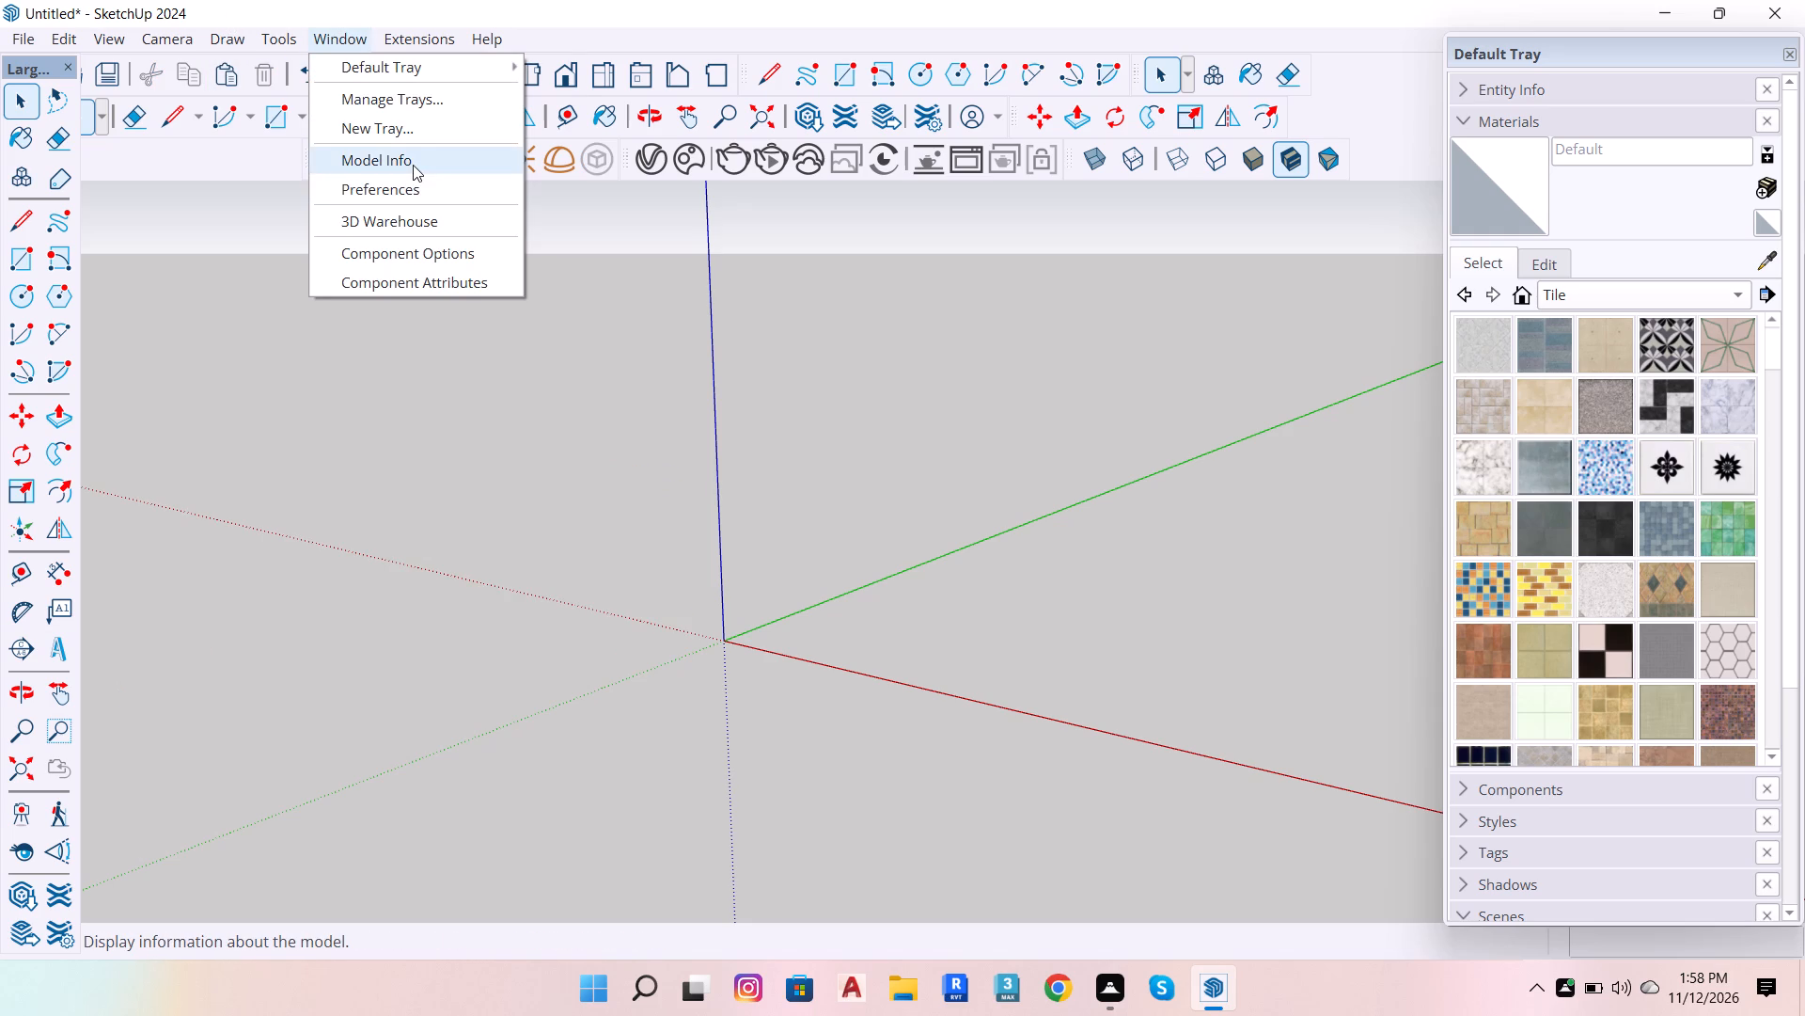
pyautogui.scroll(-8, 916, 520)
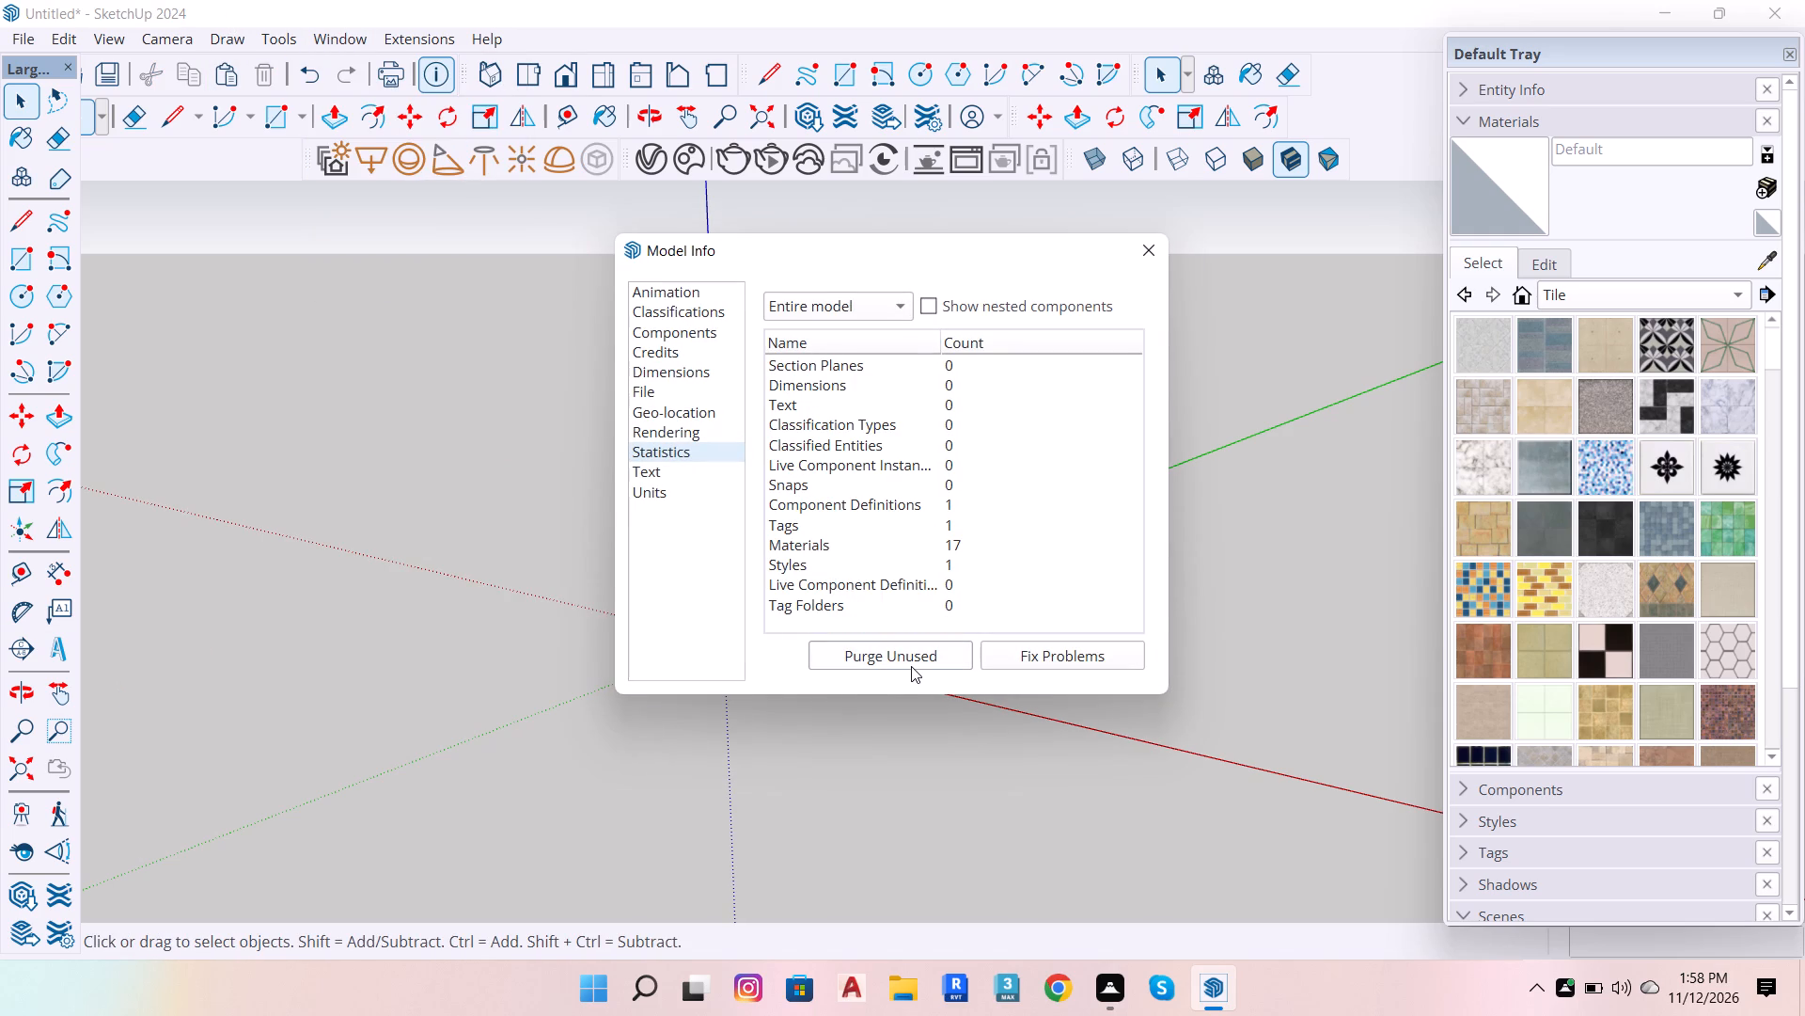
pyautogui.click(911, 666)
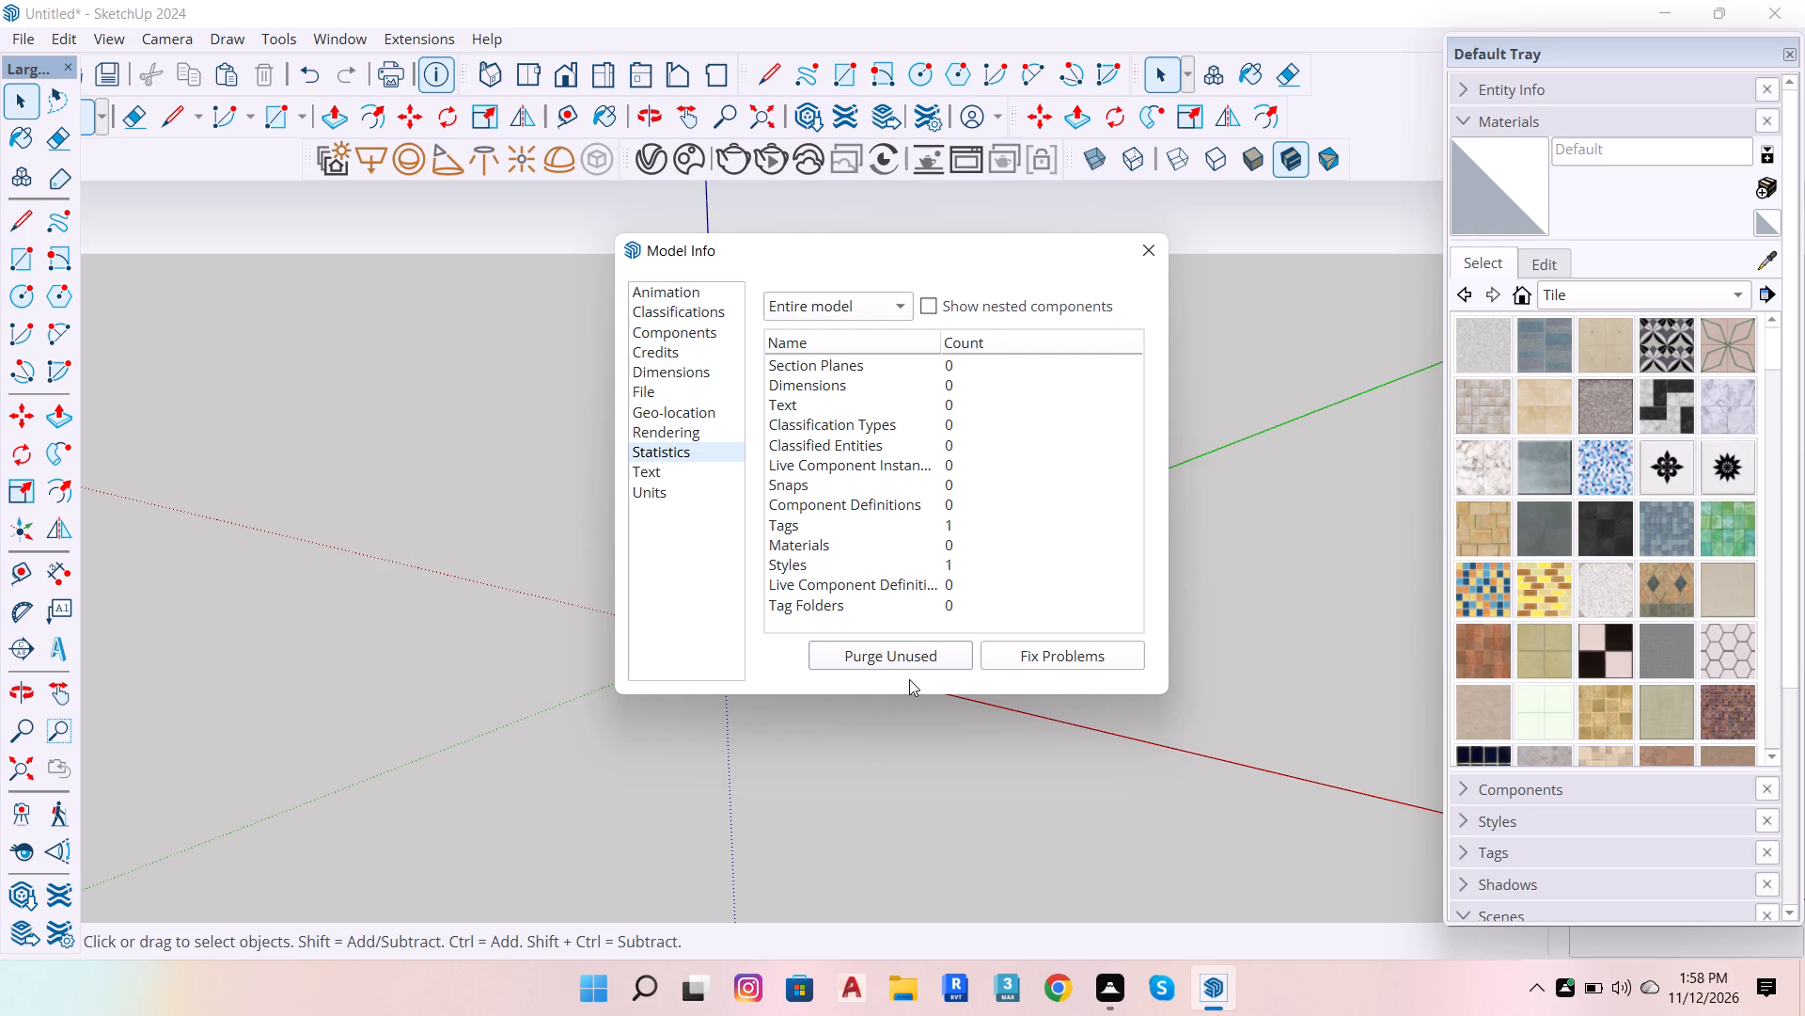
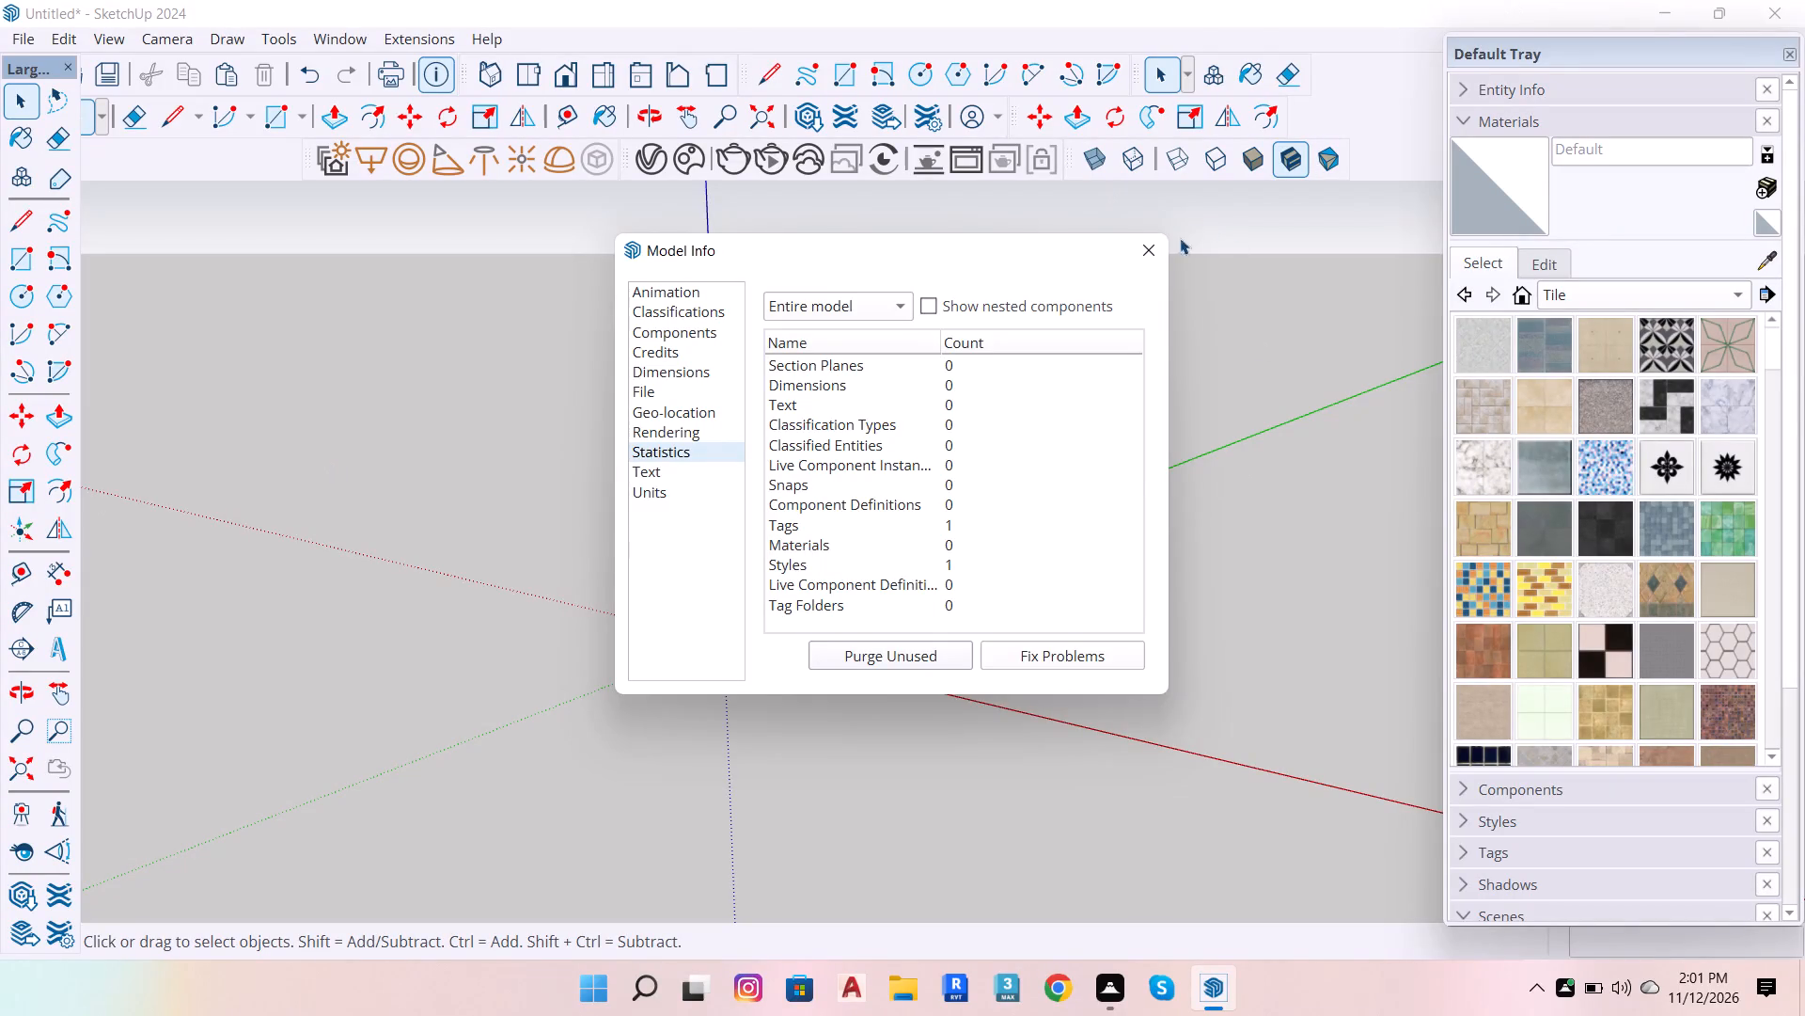
# Close the Model Info window to return to the empty model.
pyautogui.click(1158, 255)
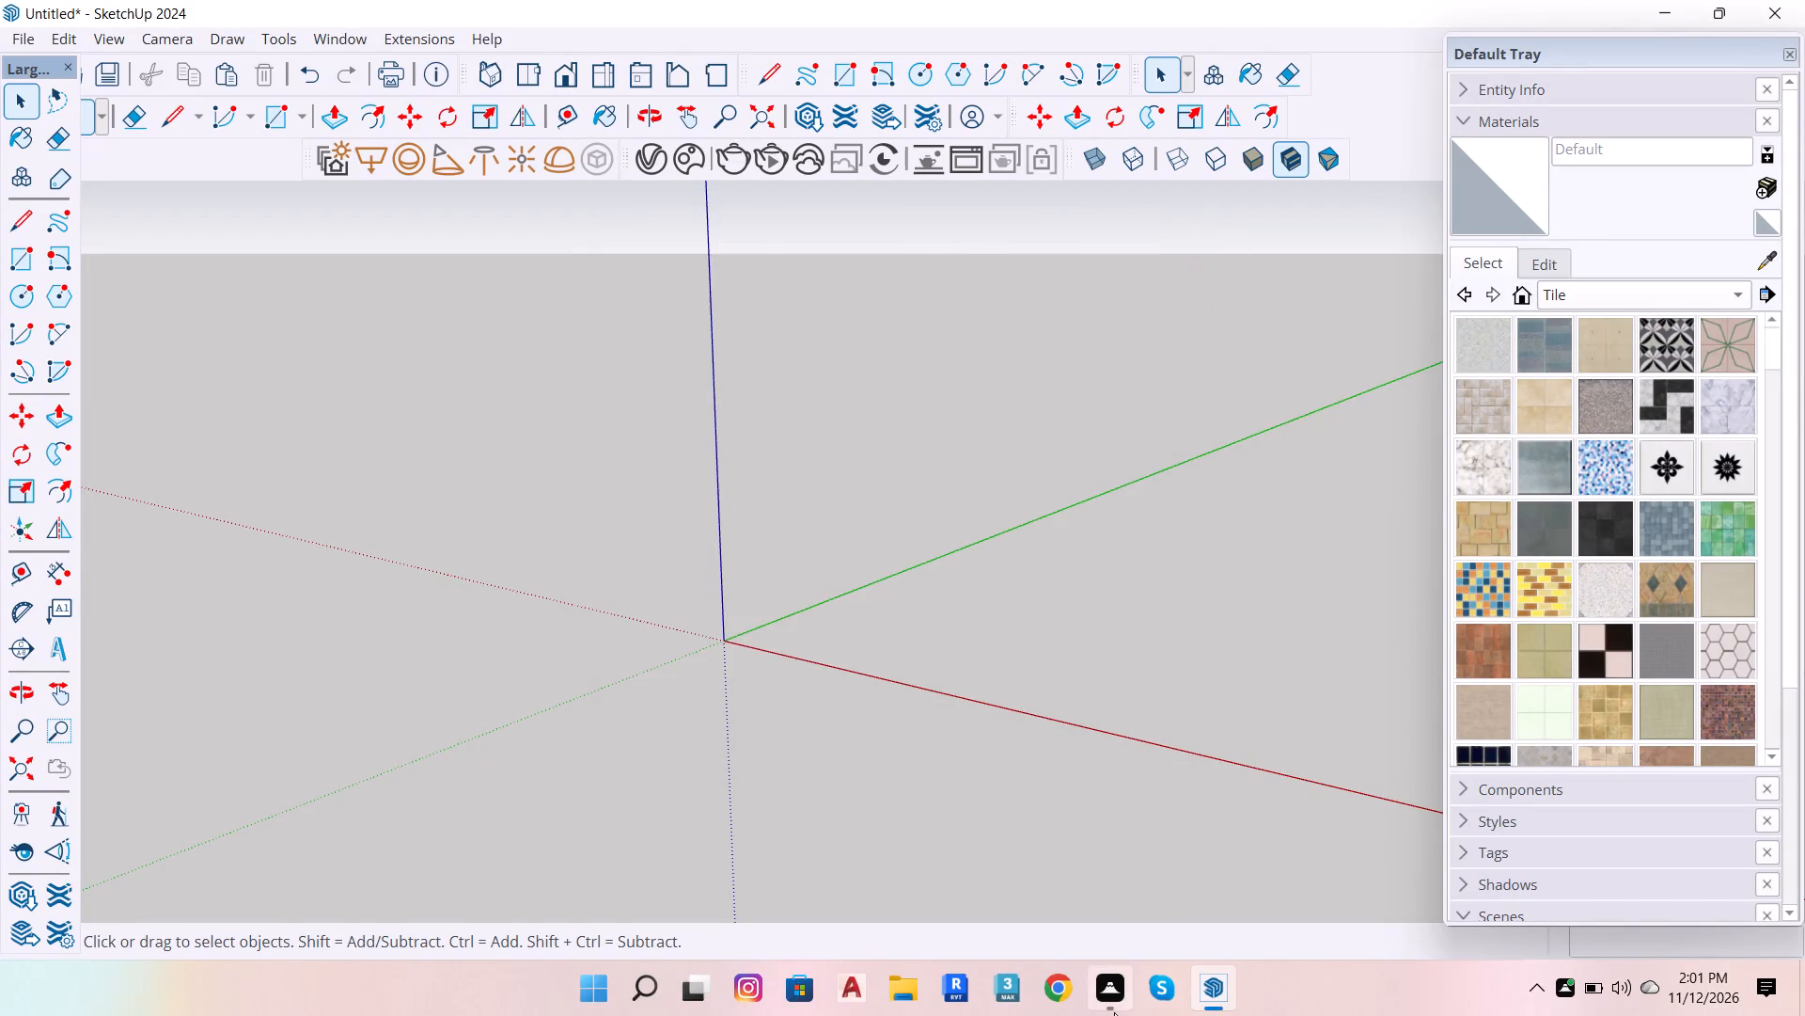
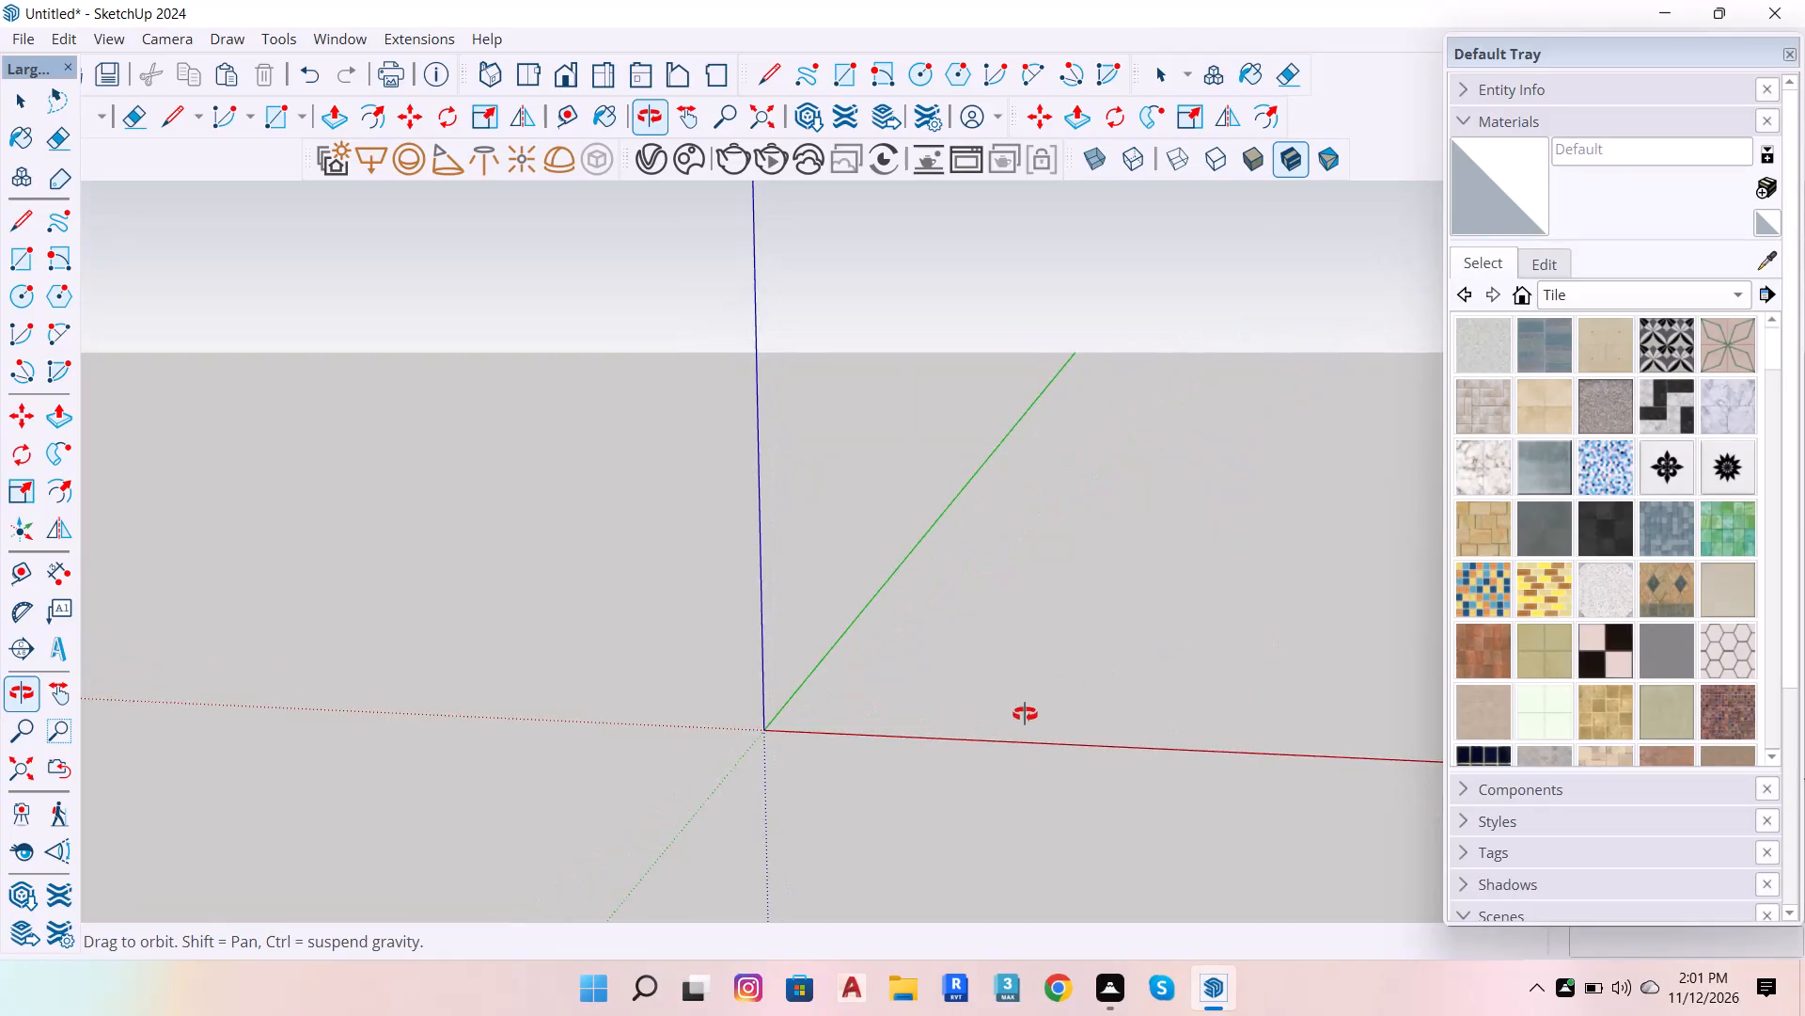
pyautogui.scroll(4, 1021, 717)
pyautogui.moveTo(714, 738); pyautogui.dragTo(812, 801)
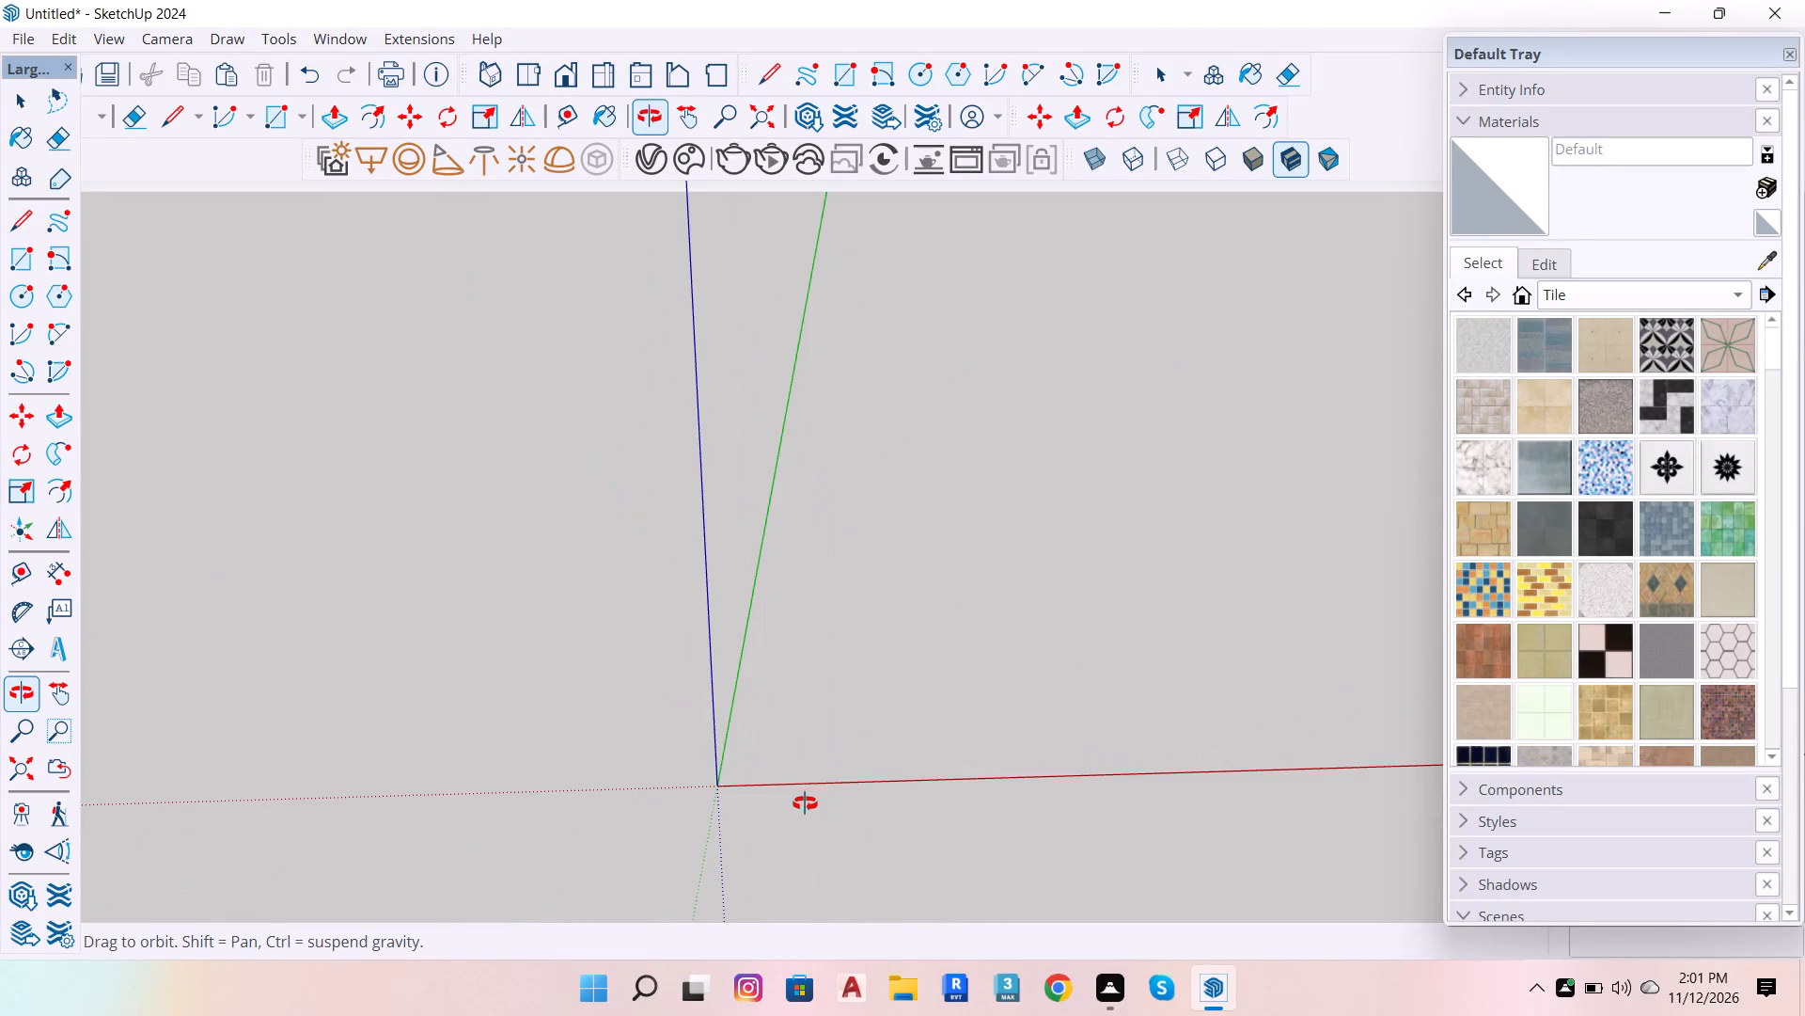
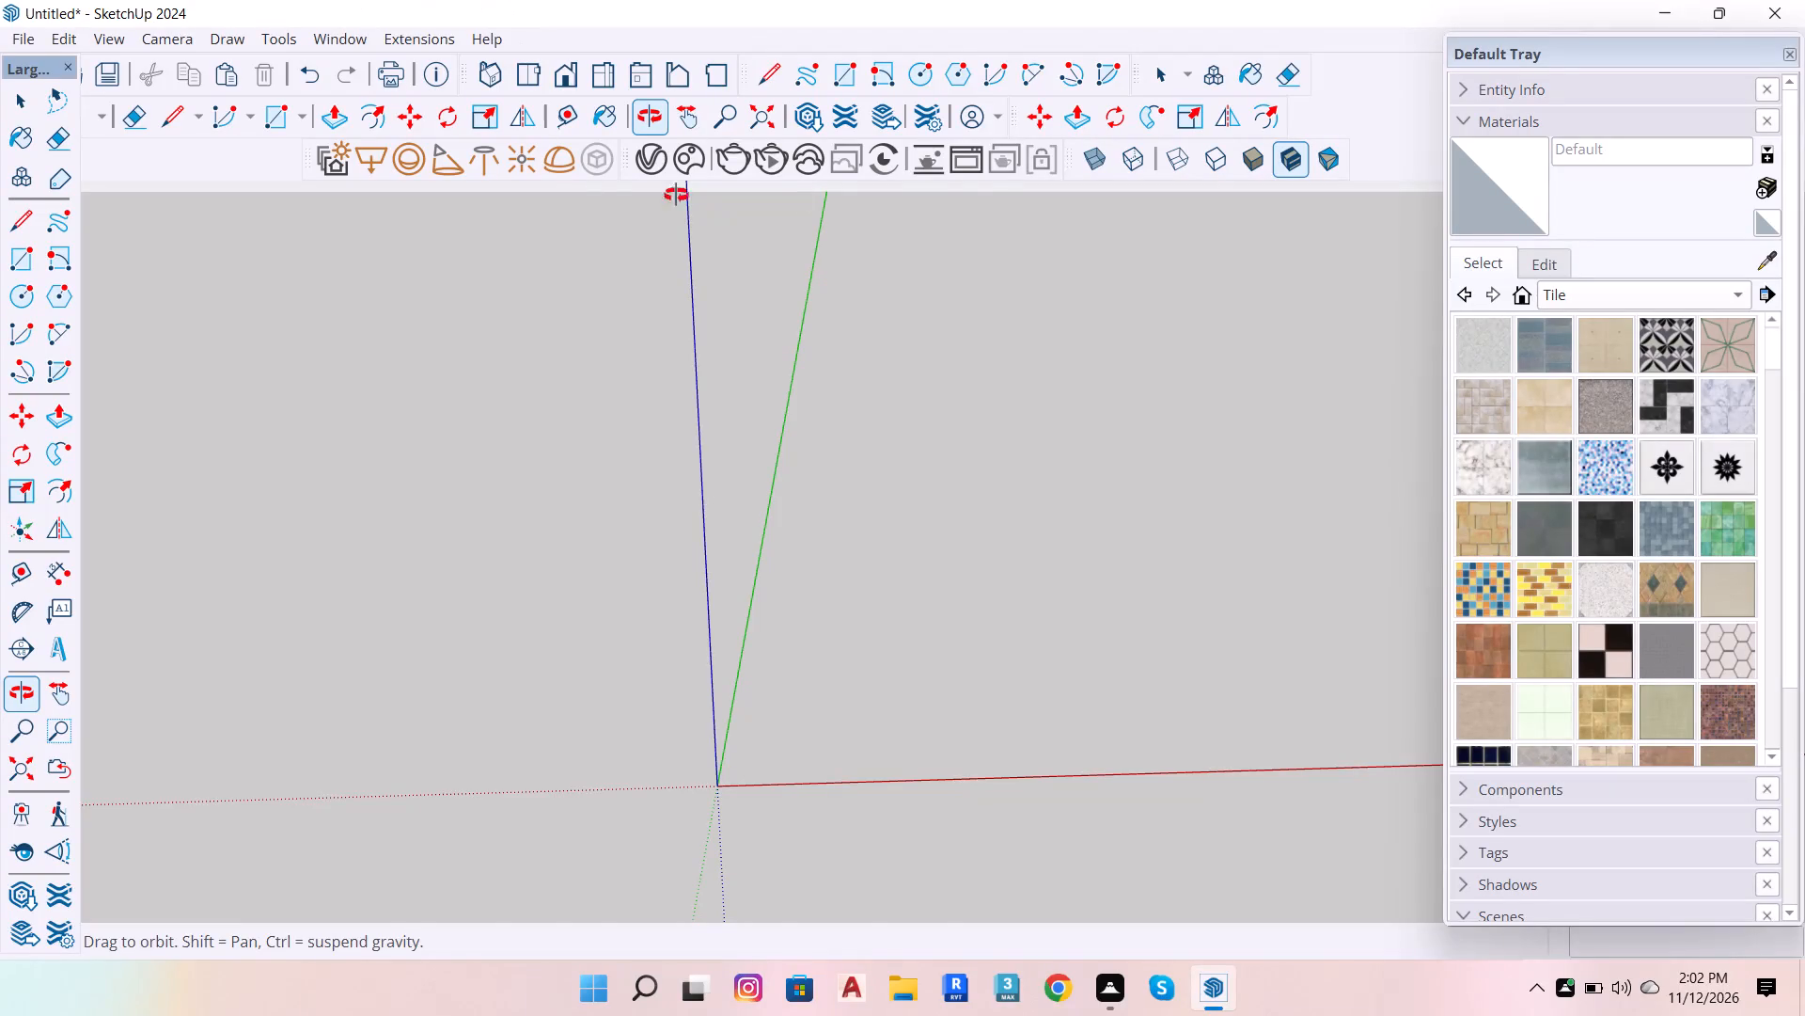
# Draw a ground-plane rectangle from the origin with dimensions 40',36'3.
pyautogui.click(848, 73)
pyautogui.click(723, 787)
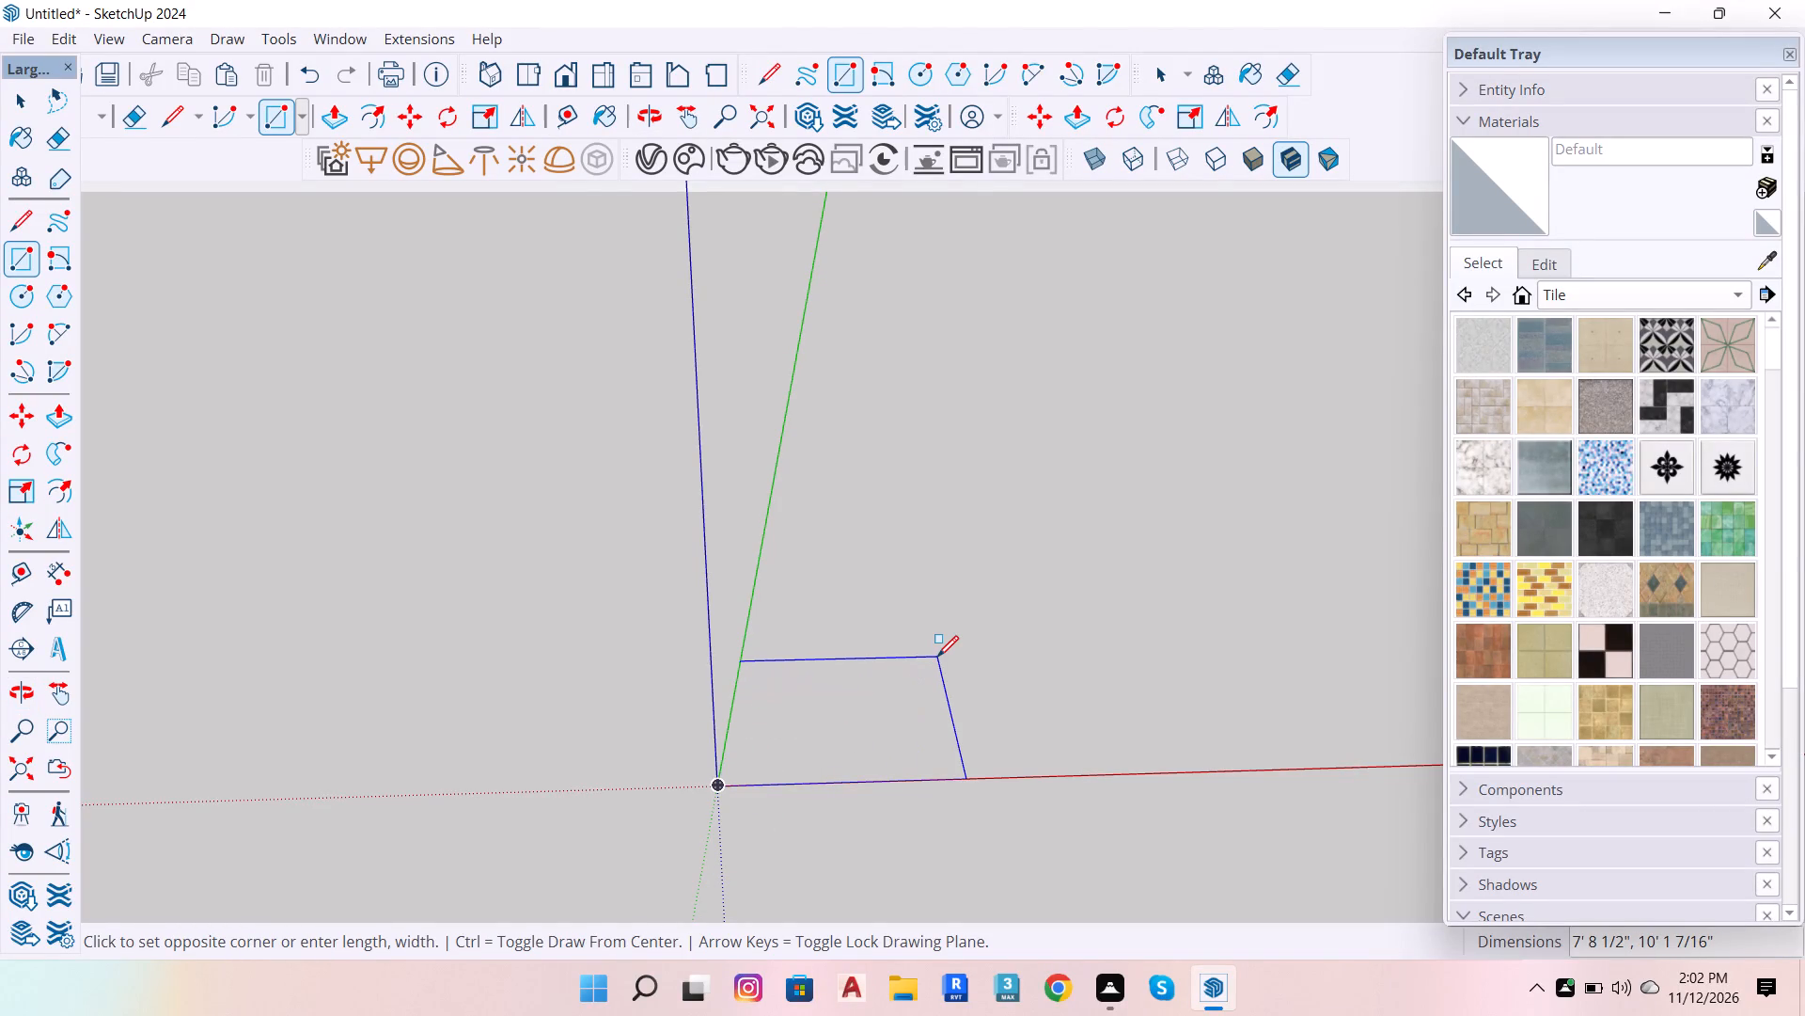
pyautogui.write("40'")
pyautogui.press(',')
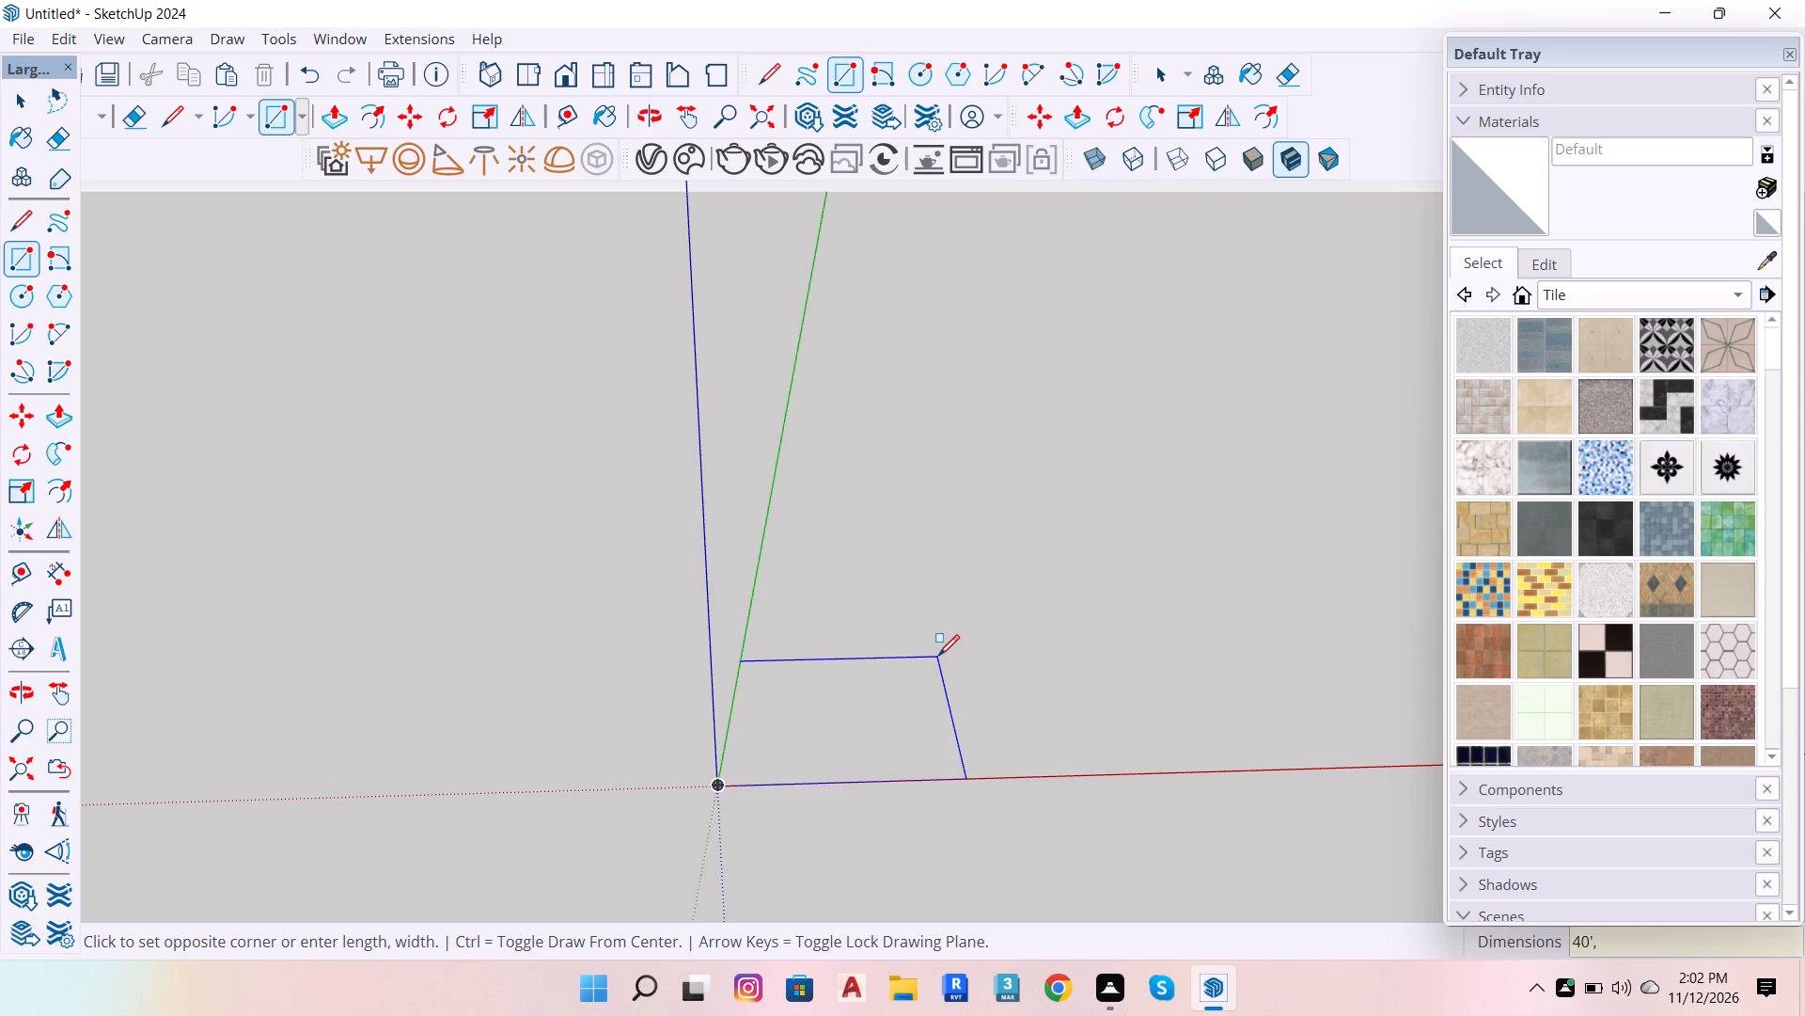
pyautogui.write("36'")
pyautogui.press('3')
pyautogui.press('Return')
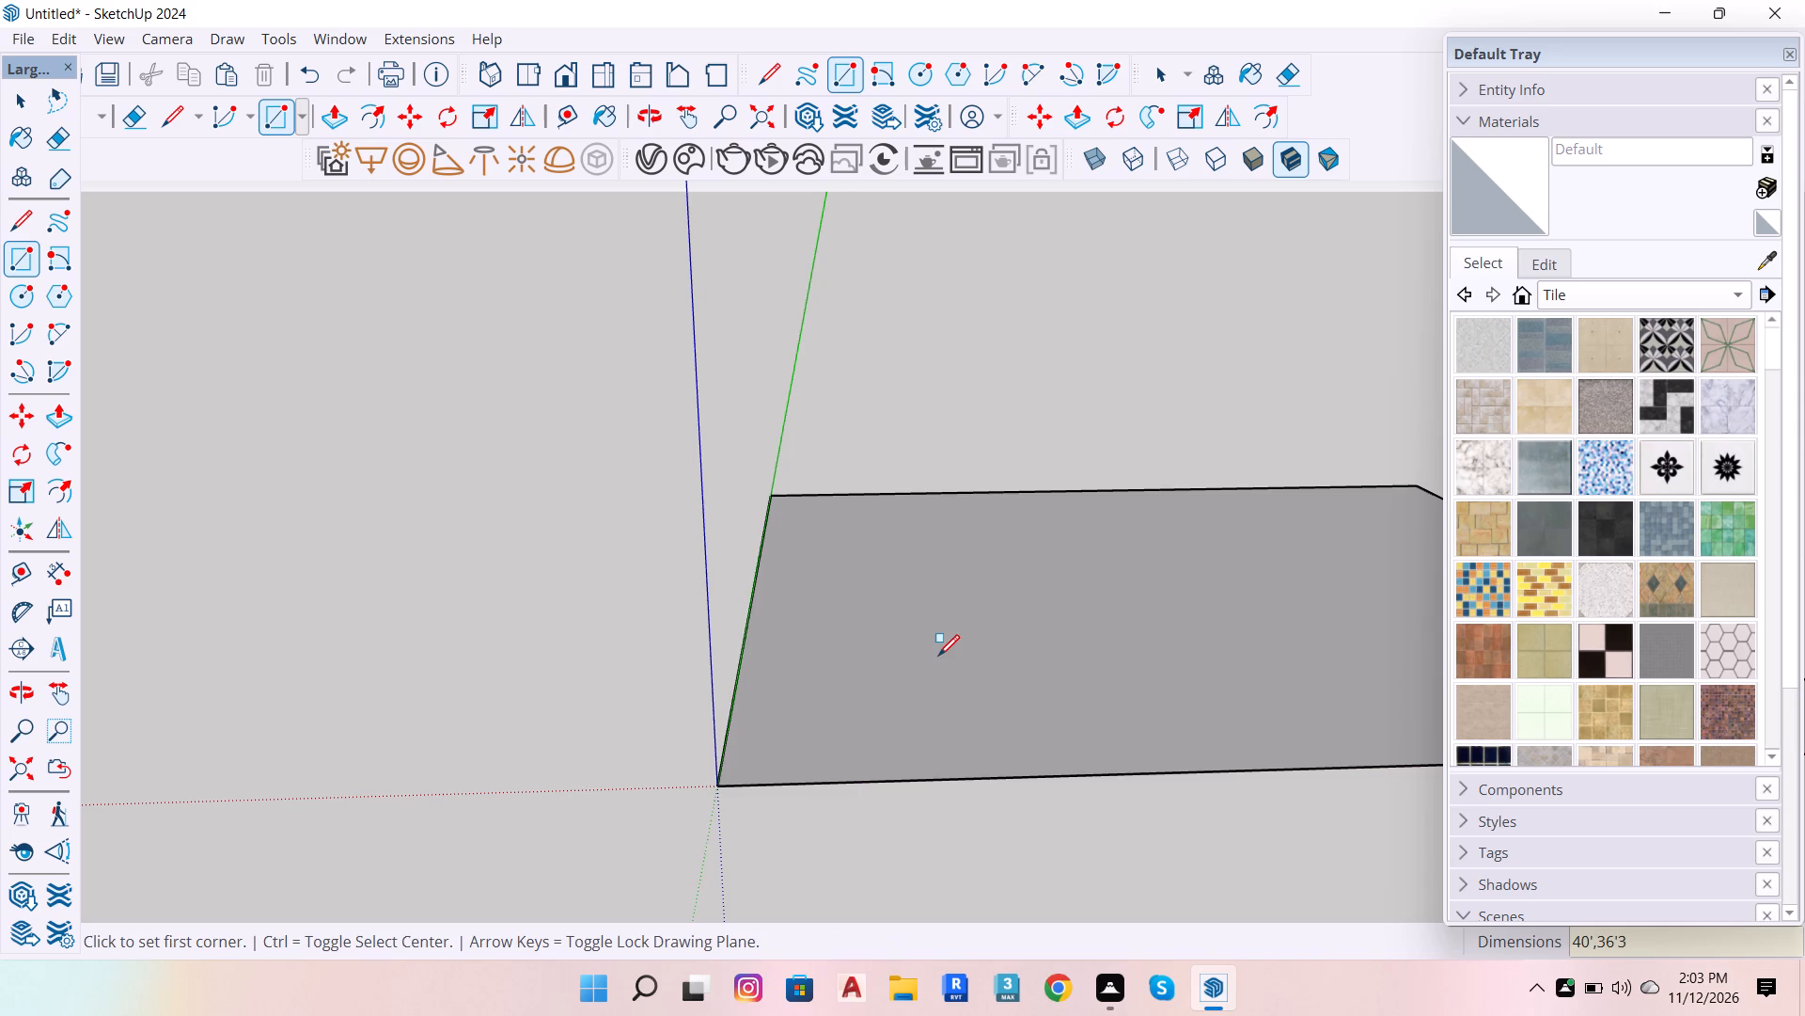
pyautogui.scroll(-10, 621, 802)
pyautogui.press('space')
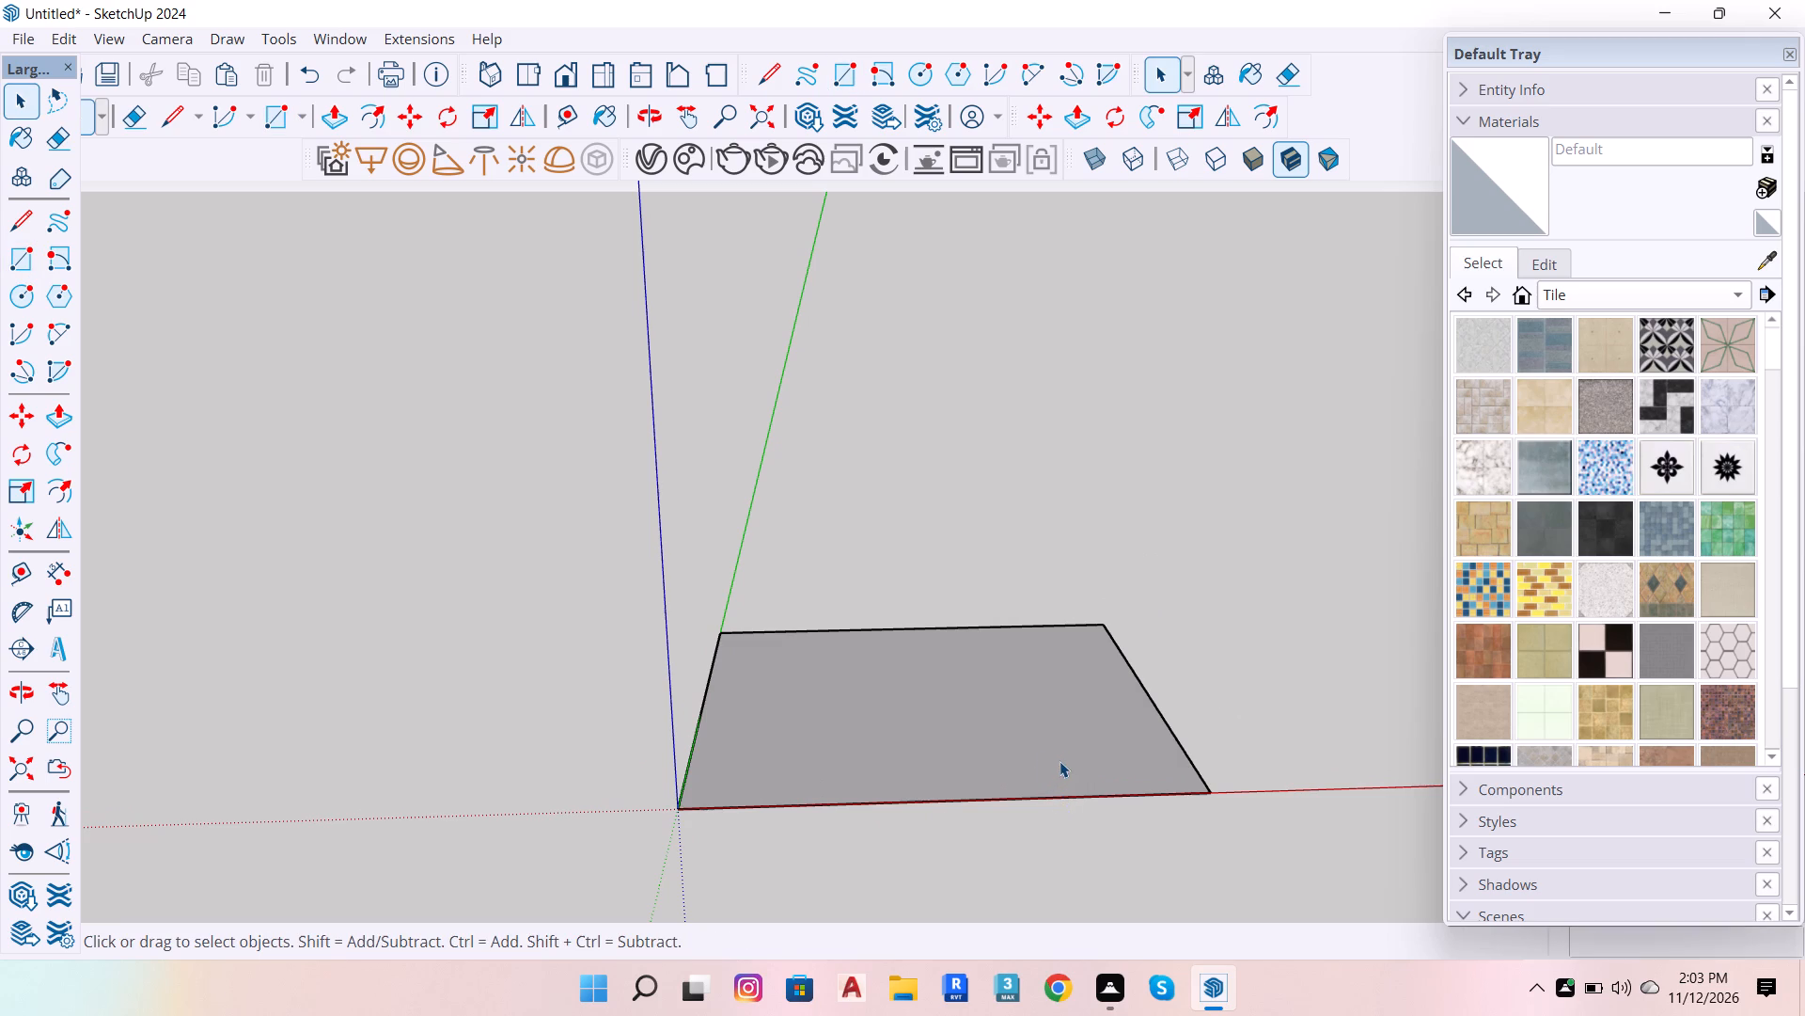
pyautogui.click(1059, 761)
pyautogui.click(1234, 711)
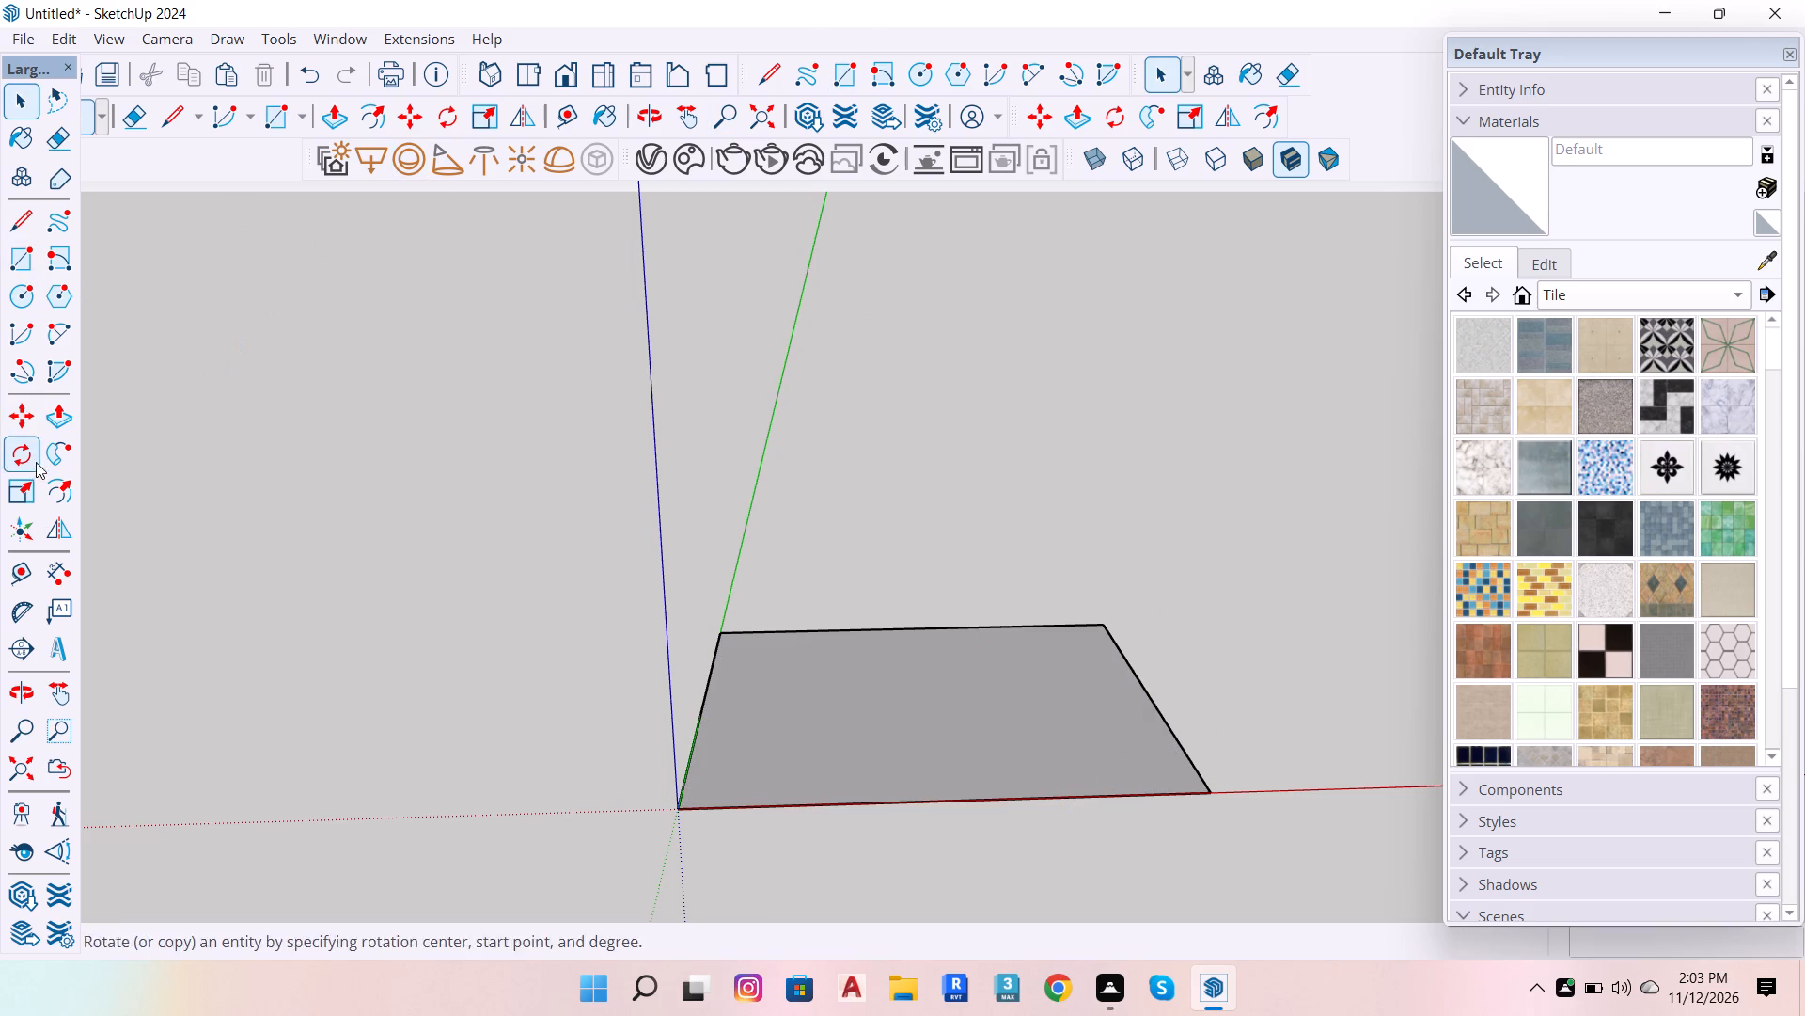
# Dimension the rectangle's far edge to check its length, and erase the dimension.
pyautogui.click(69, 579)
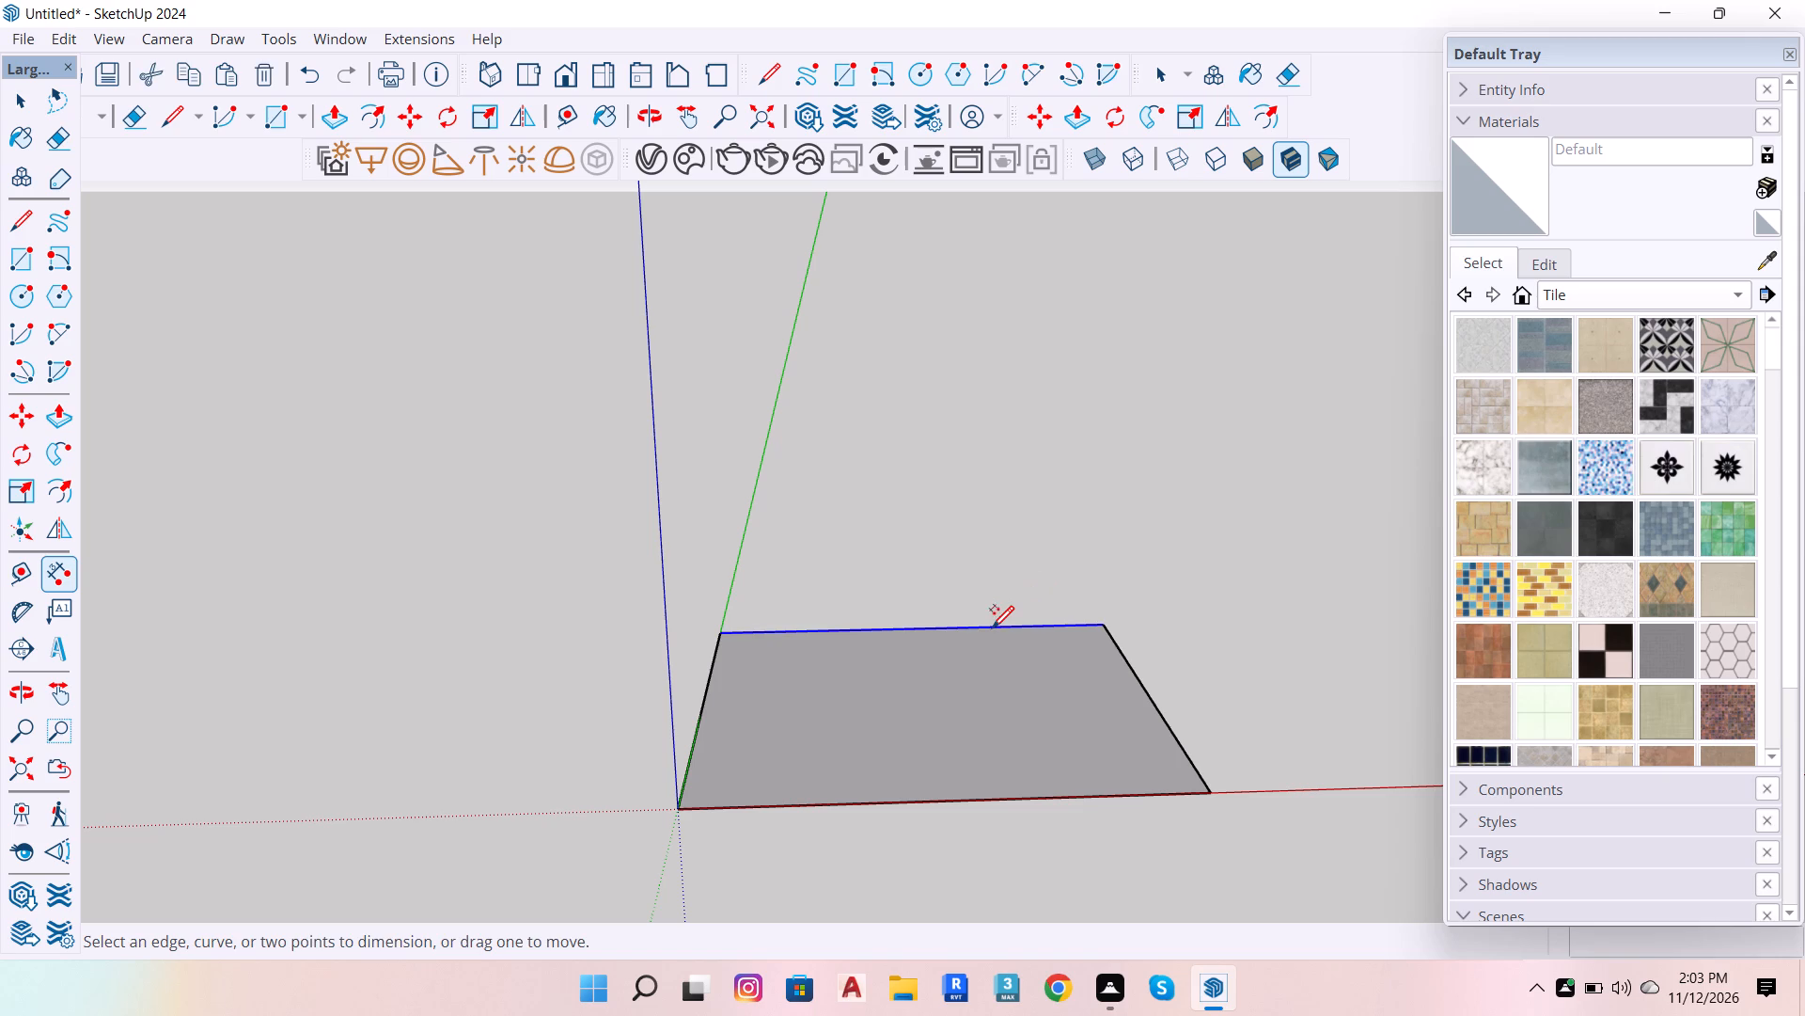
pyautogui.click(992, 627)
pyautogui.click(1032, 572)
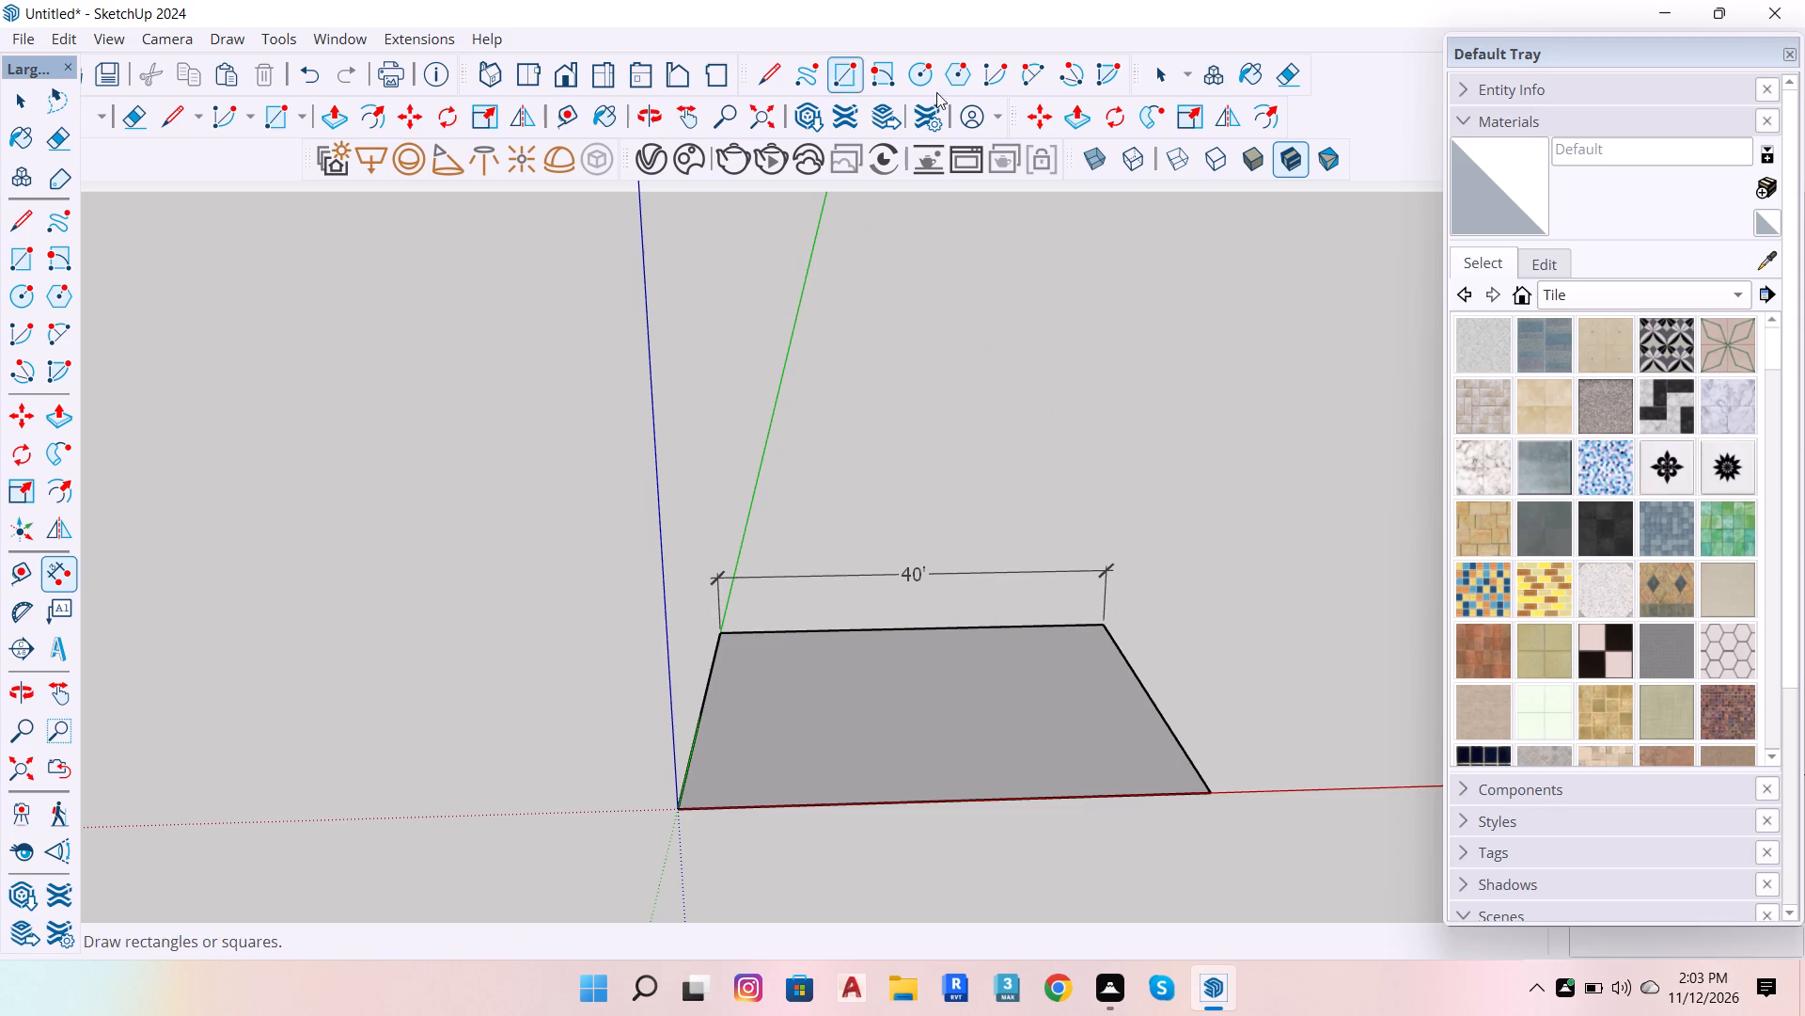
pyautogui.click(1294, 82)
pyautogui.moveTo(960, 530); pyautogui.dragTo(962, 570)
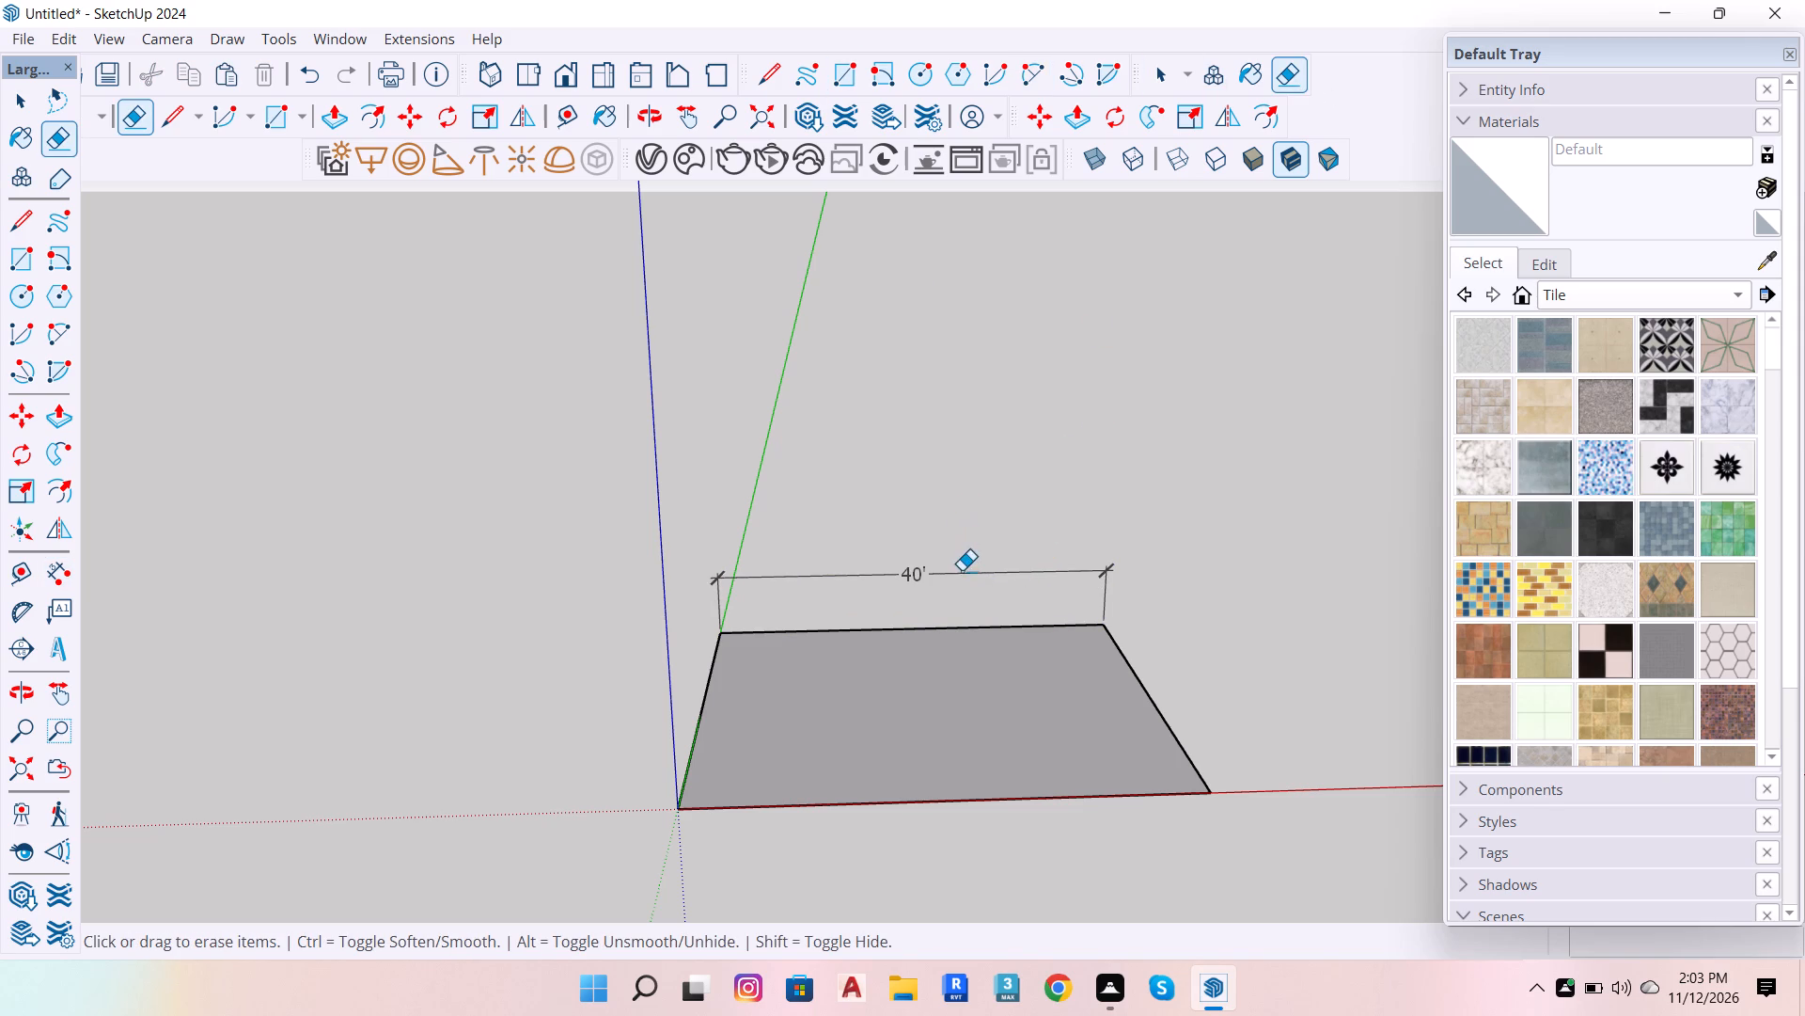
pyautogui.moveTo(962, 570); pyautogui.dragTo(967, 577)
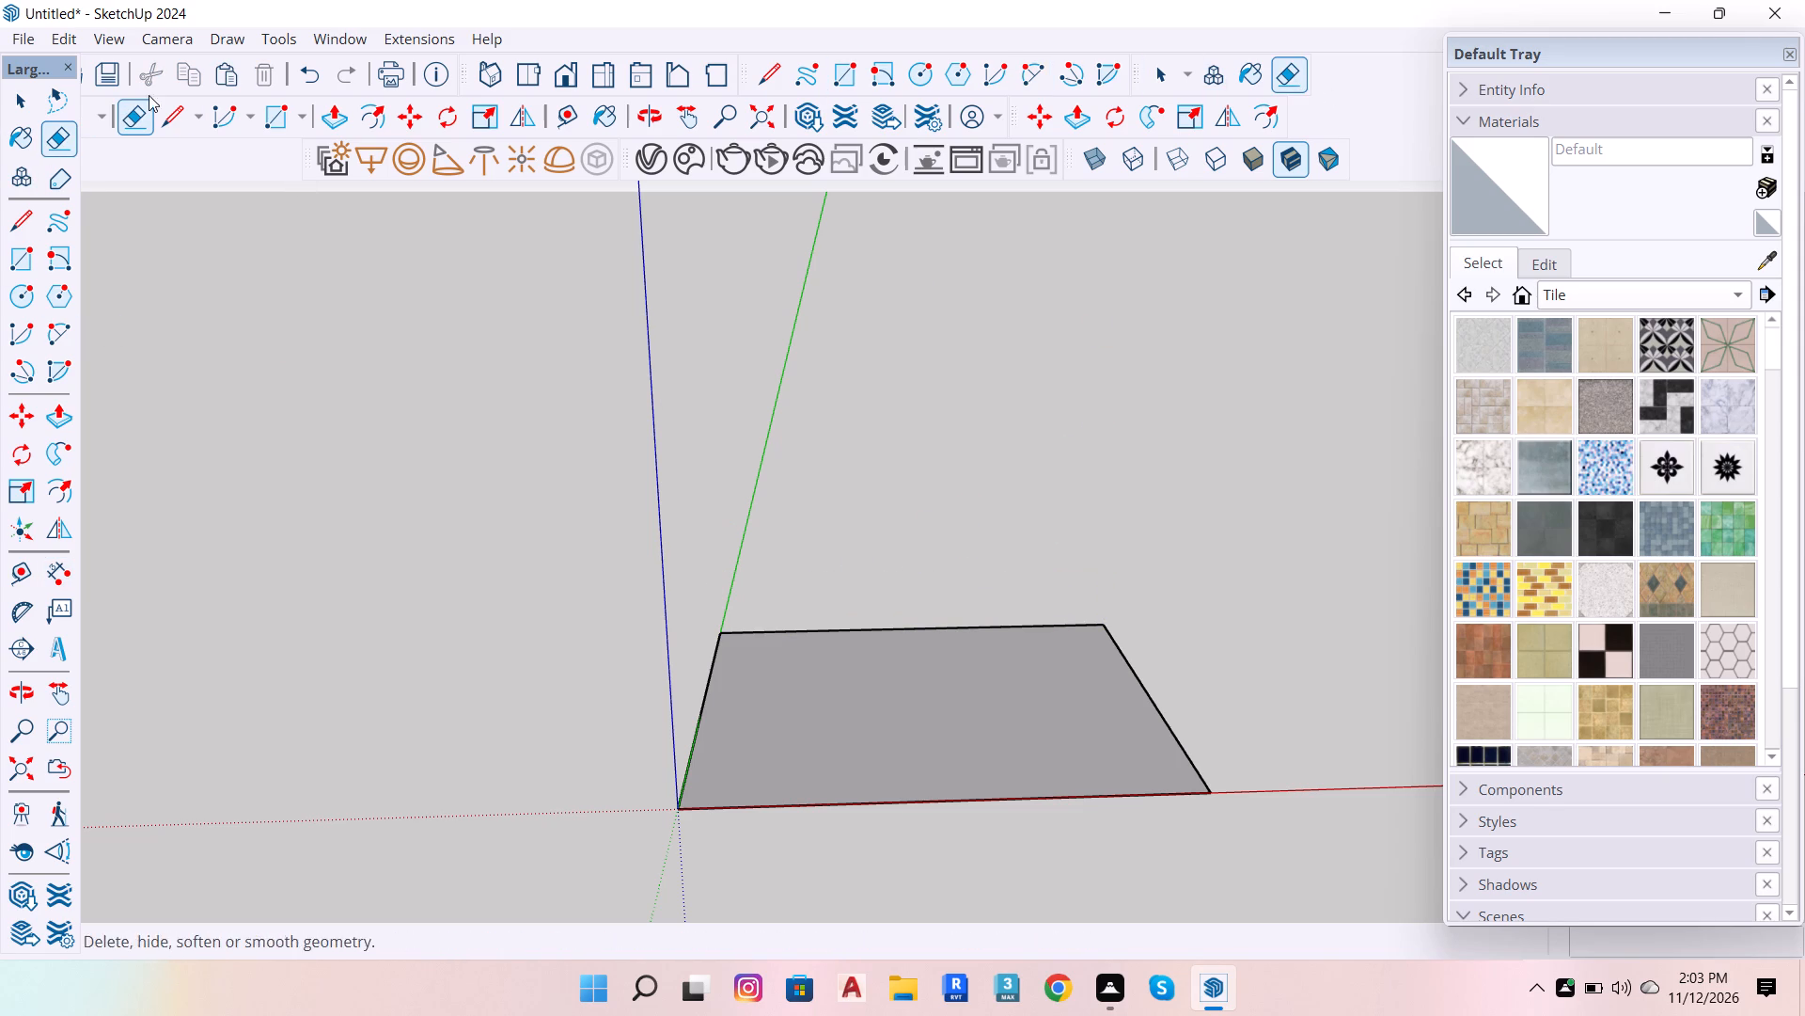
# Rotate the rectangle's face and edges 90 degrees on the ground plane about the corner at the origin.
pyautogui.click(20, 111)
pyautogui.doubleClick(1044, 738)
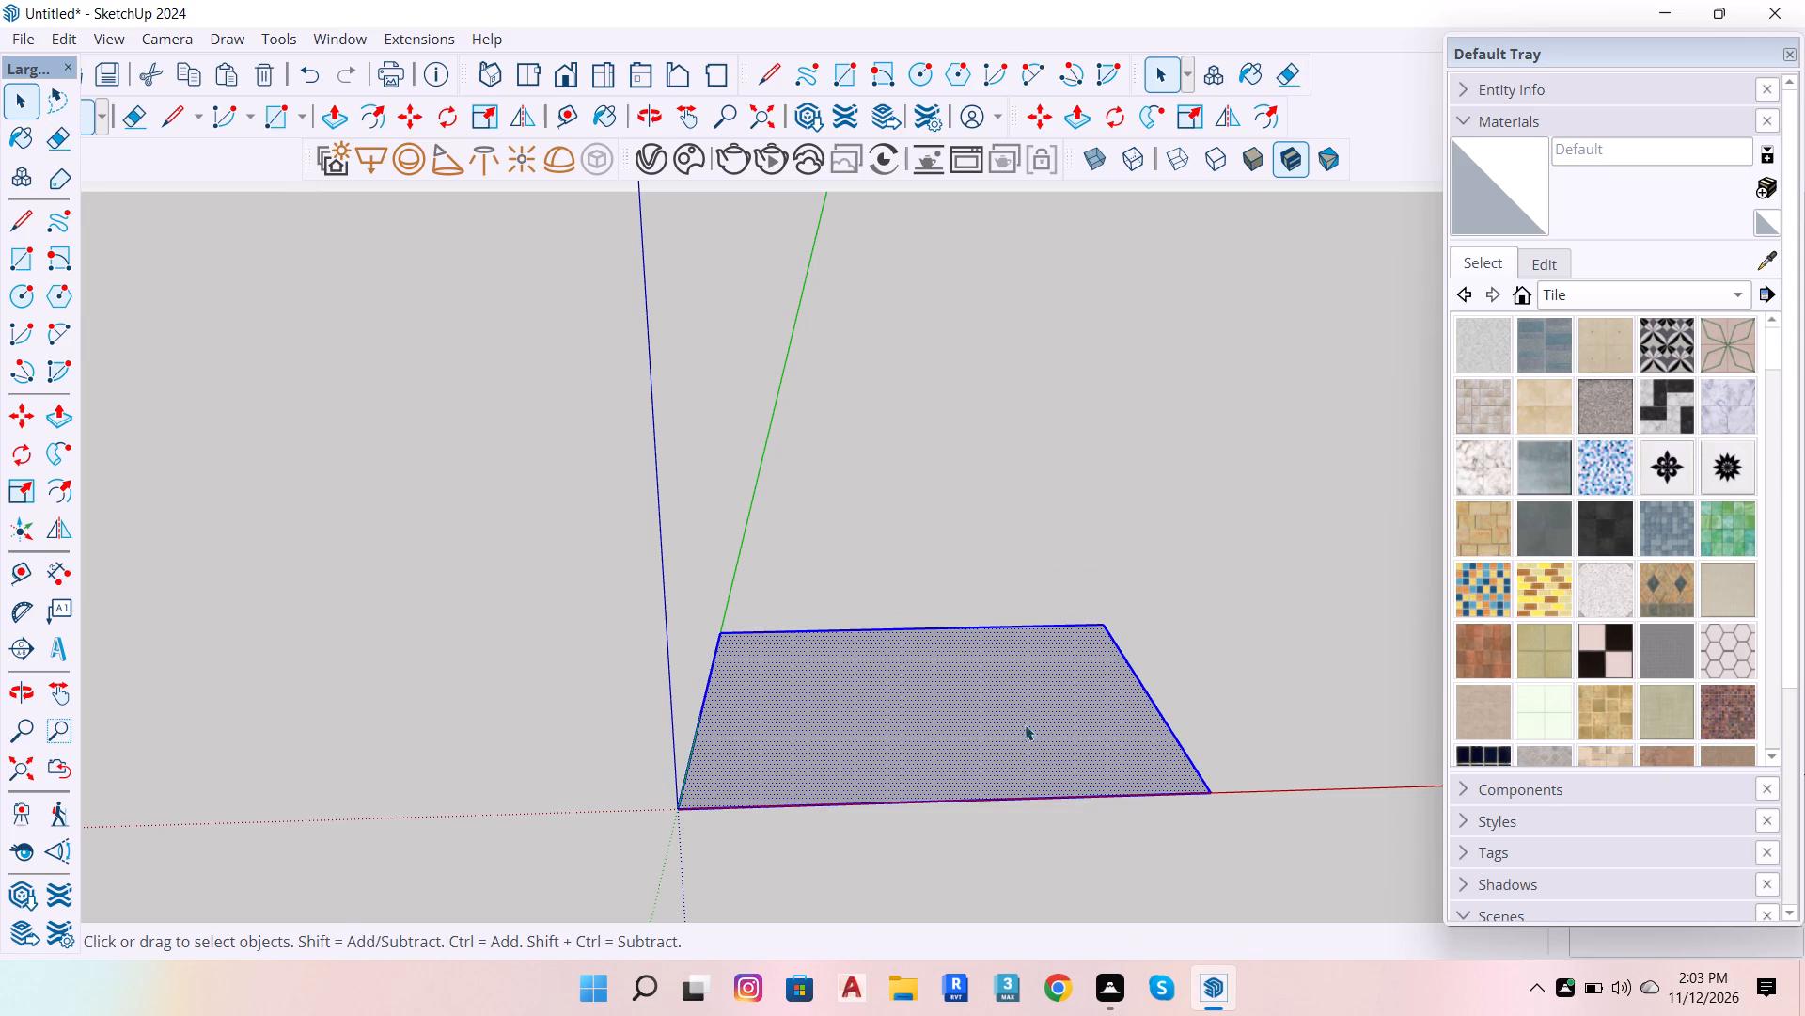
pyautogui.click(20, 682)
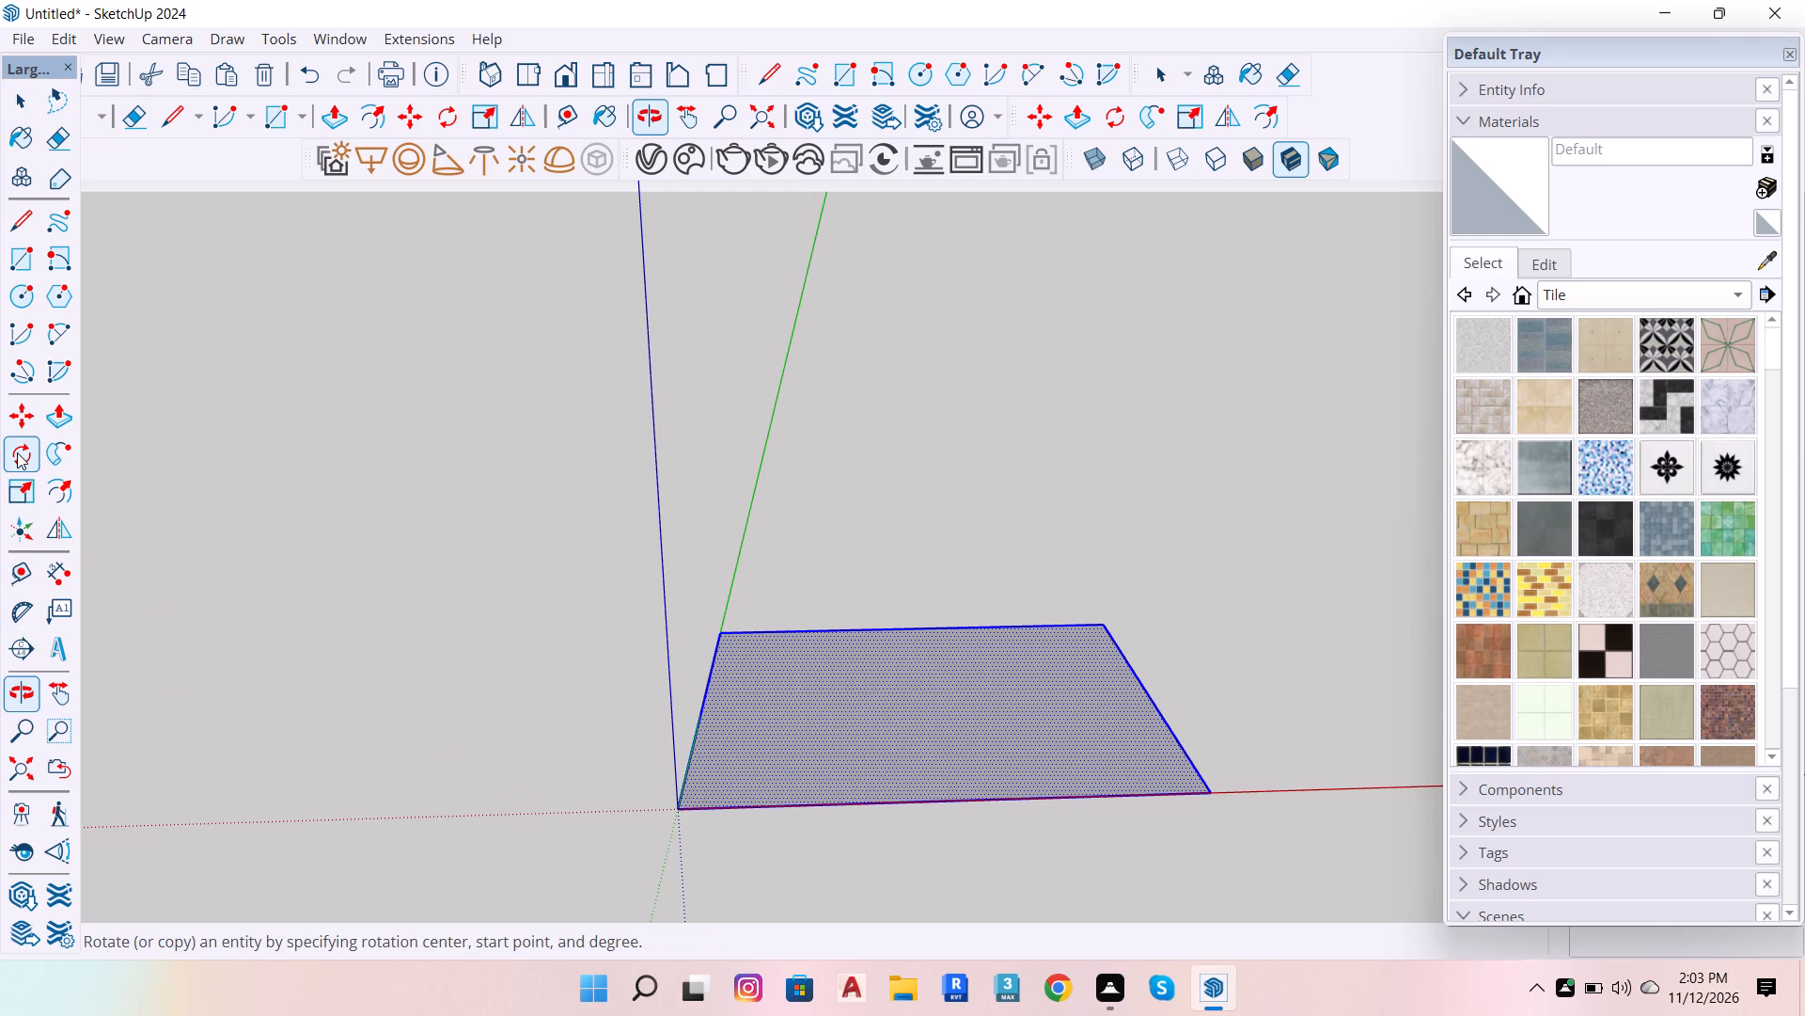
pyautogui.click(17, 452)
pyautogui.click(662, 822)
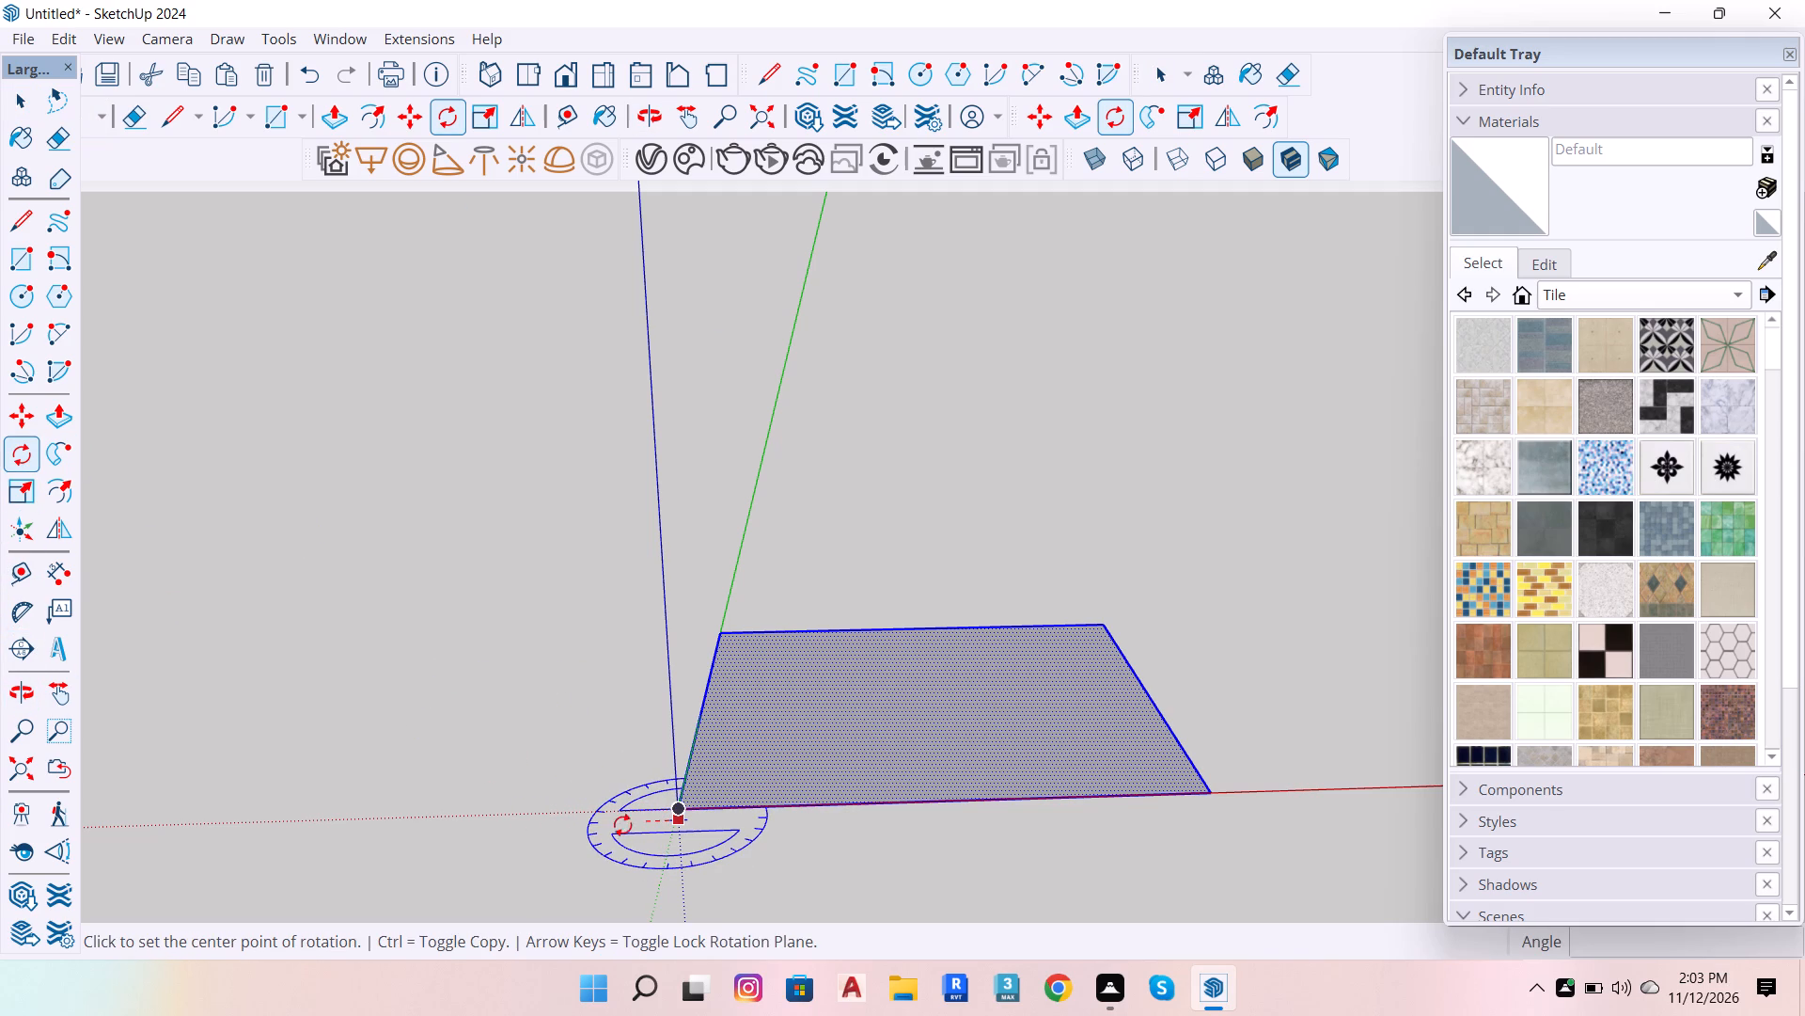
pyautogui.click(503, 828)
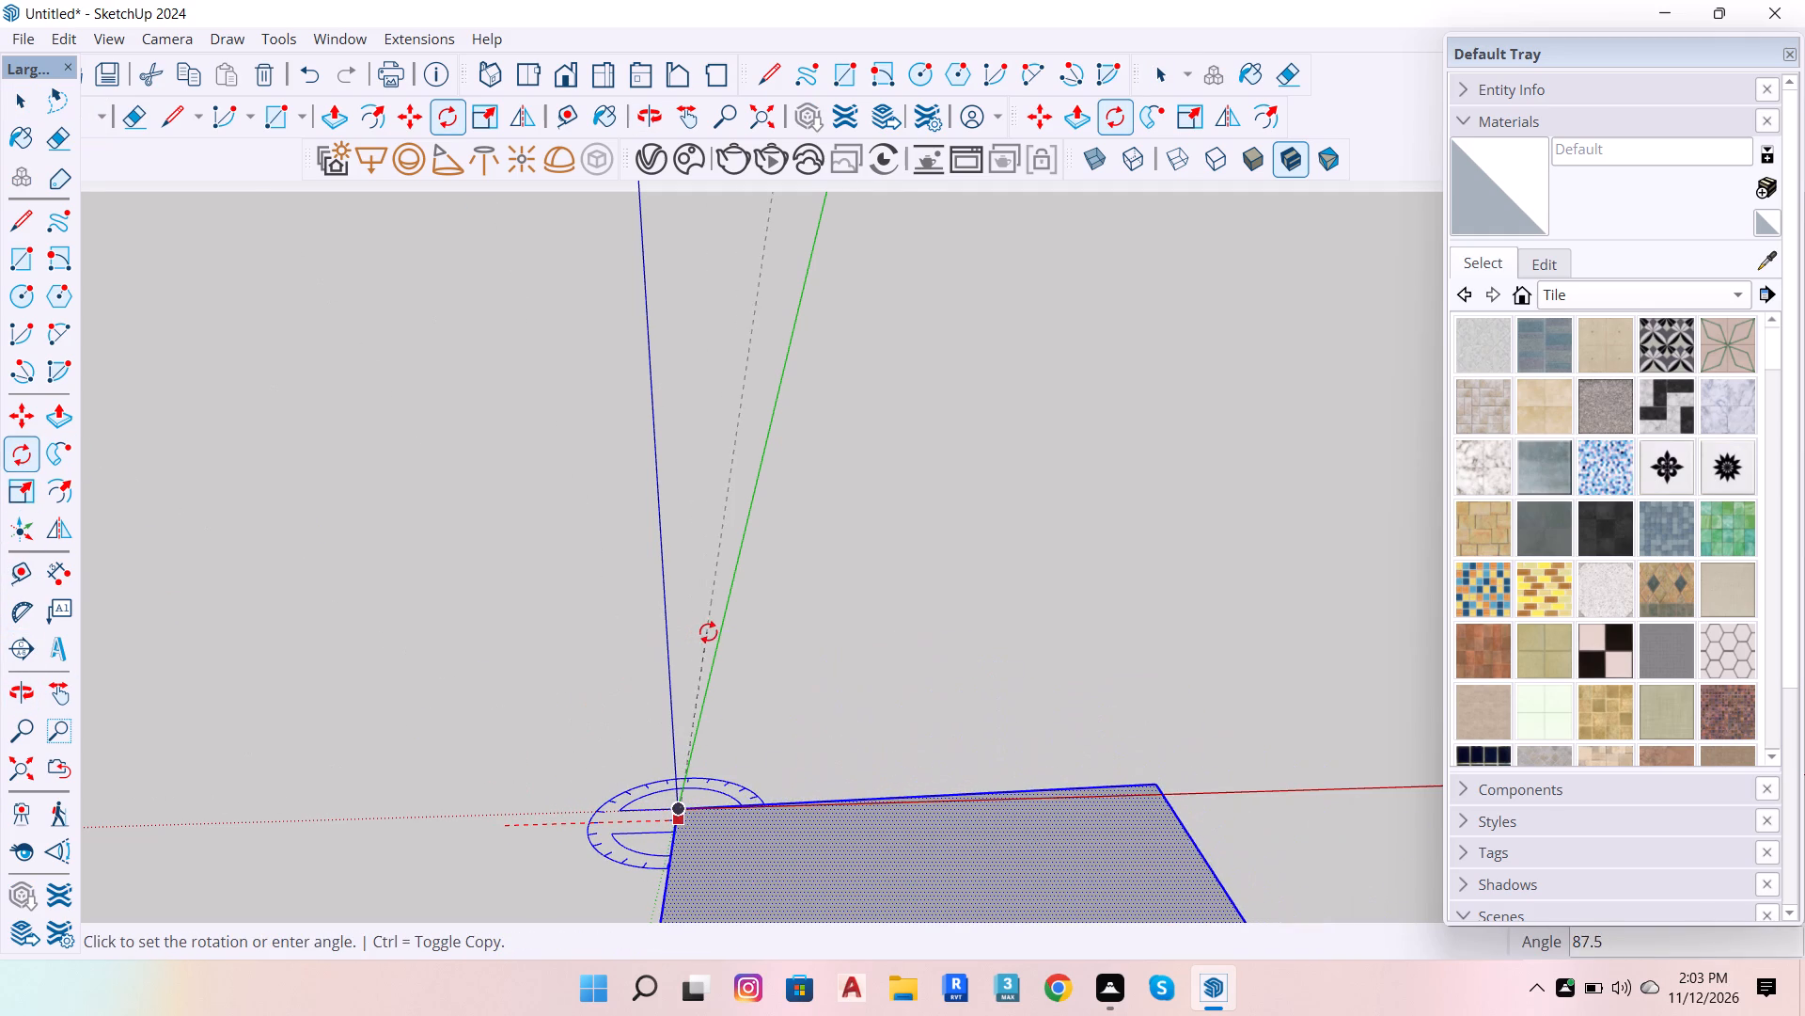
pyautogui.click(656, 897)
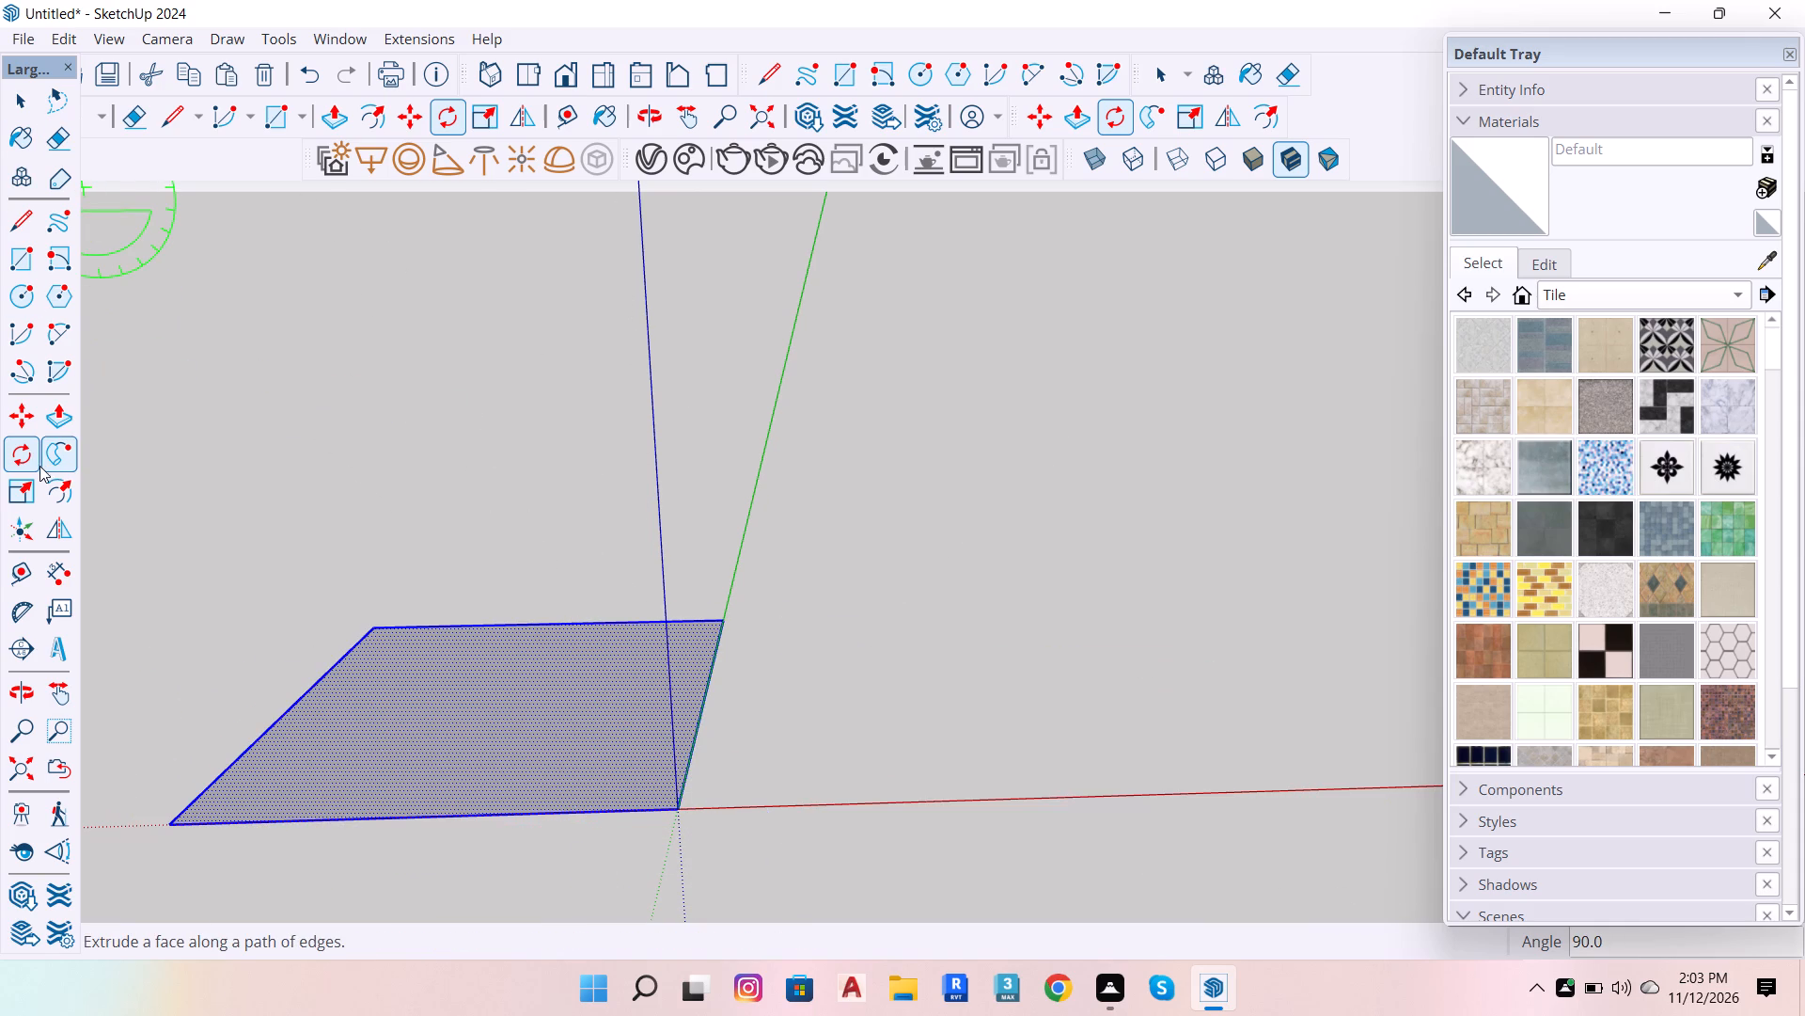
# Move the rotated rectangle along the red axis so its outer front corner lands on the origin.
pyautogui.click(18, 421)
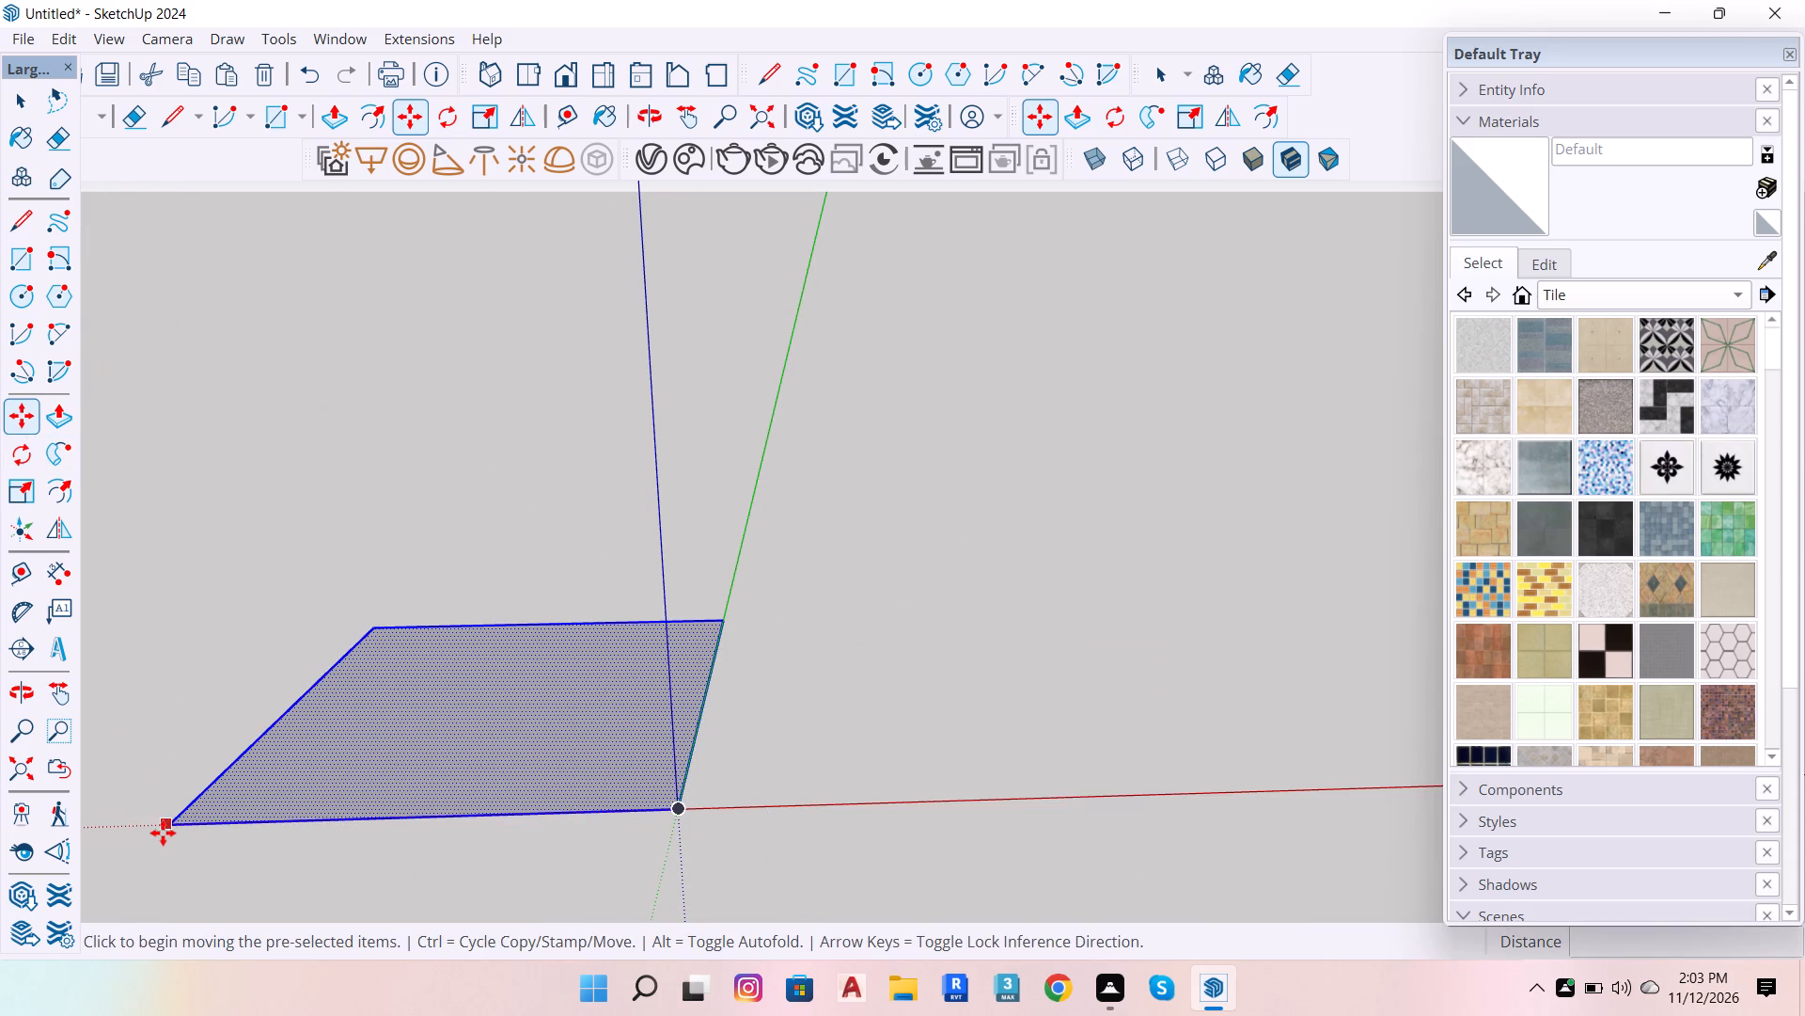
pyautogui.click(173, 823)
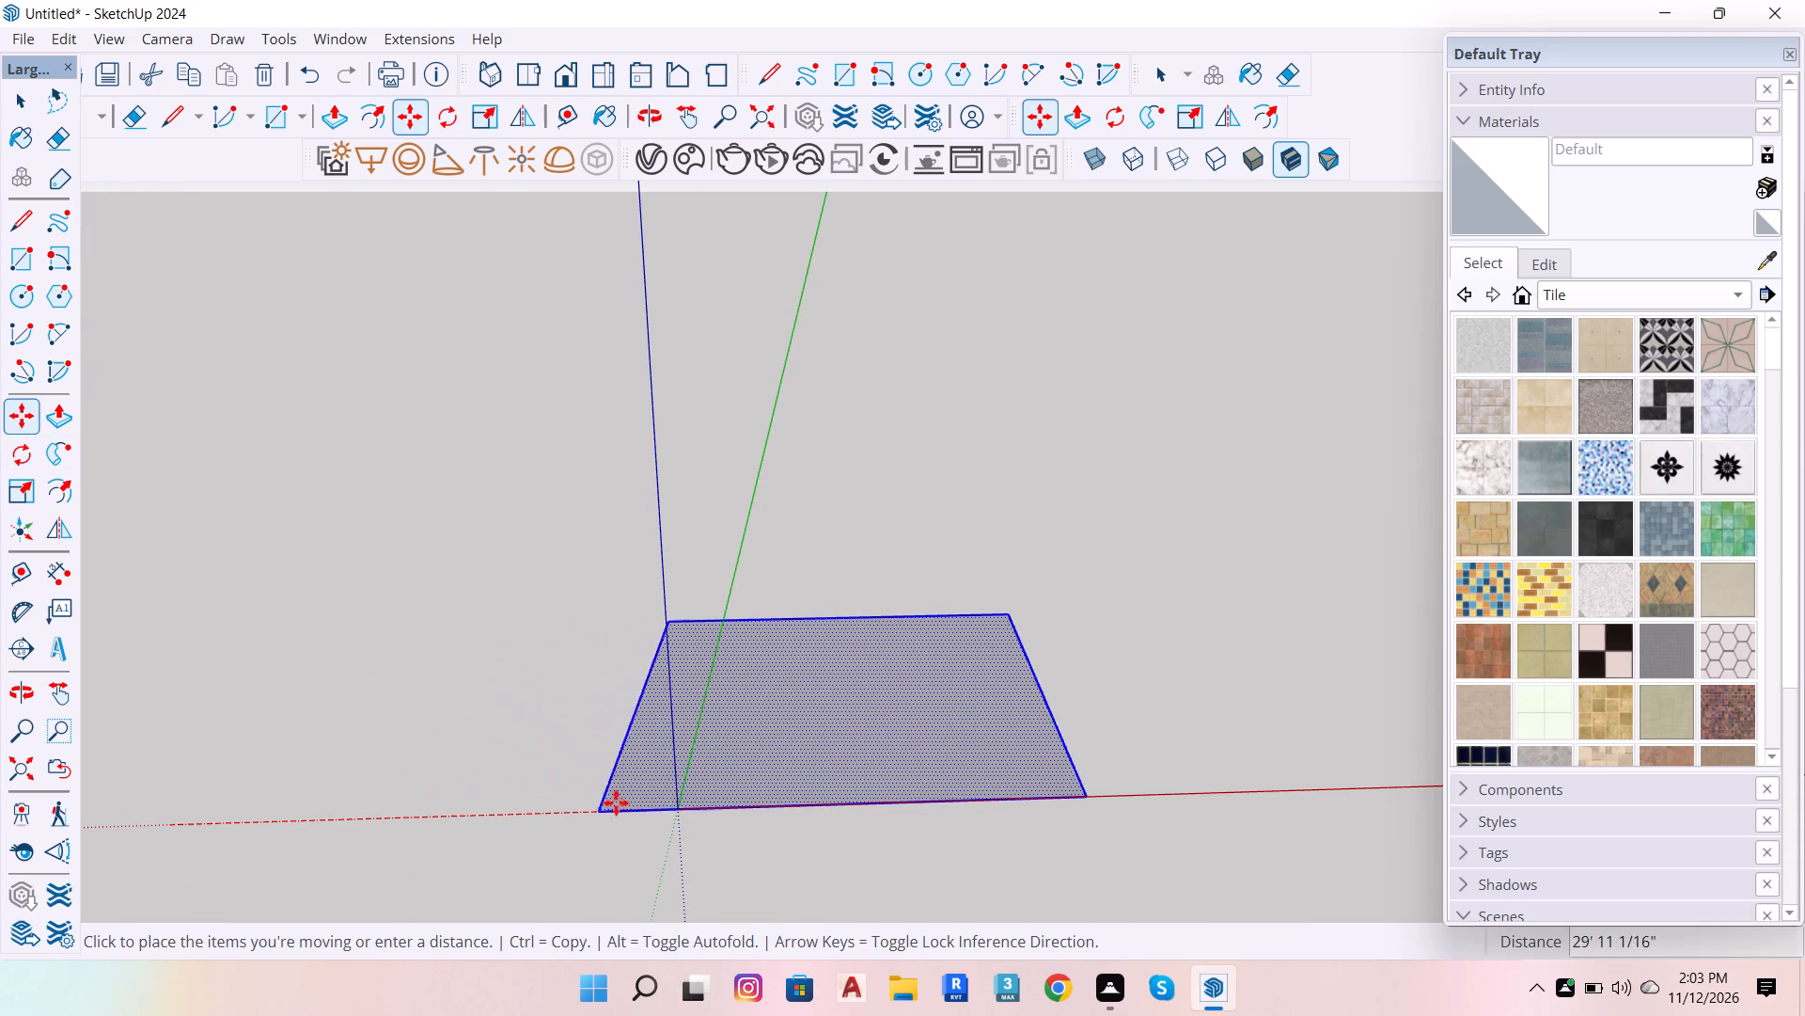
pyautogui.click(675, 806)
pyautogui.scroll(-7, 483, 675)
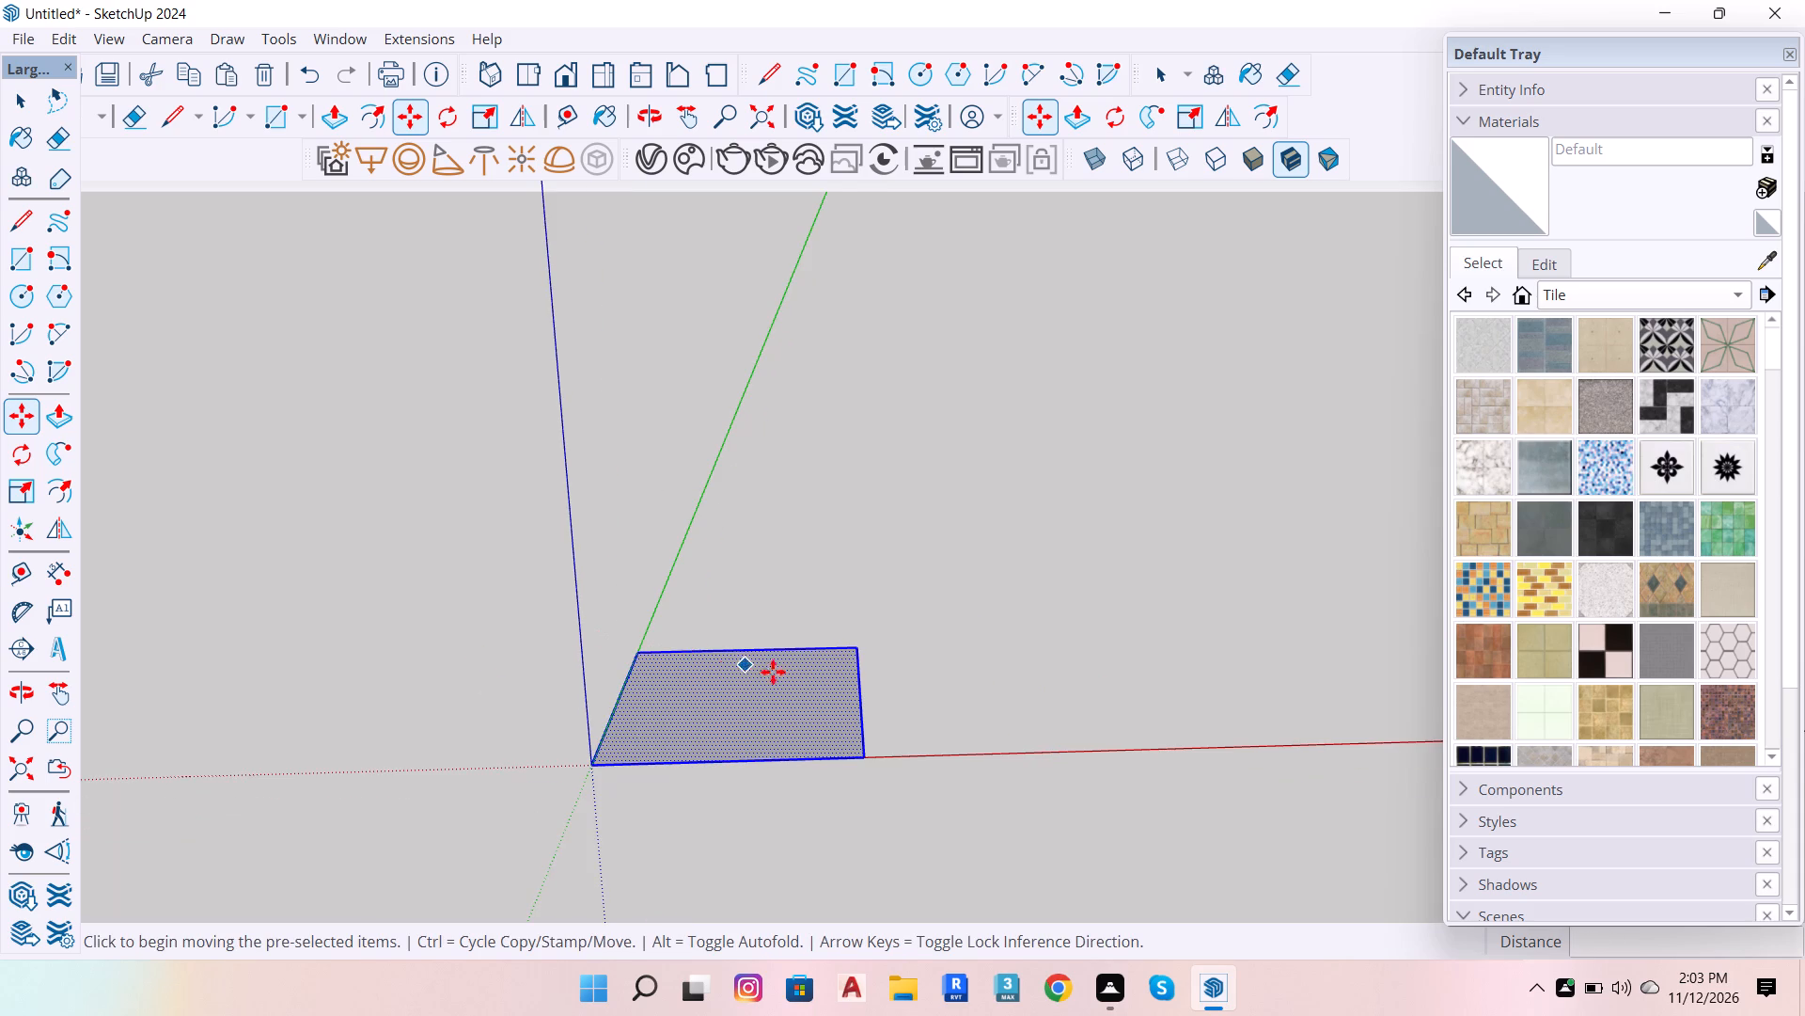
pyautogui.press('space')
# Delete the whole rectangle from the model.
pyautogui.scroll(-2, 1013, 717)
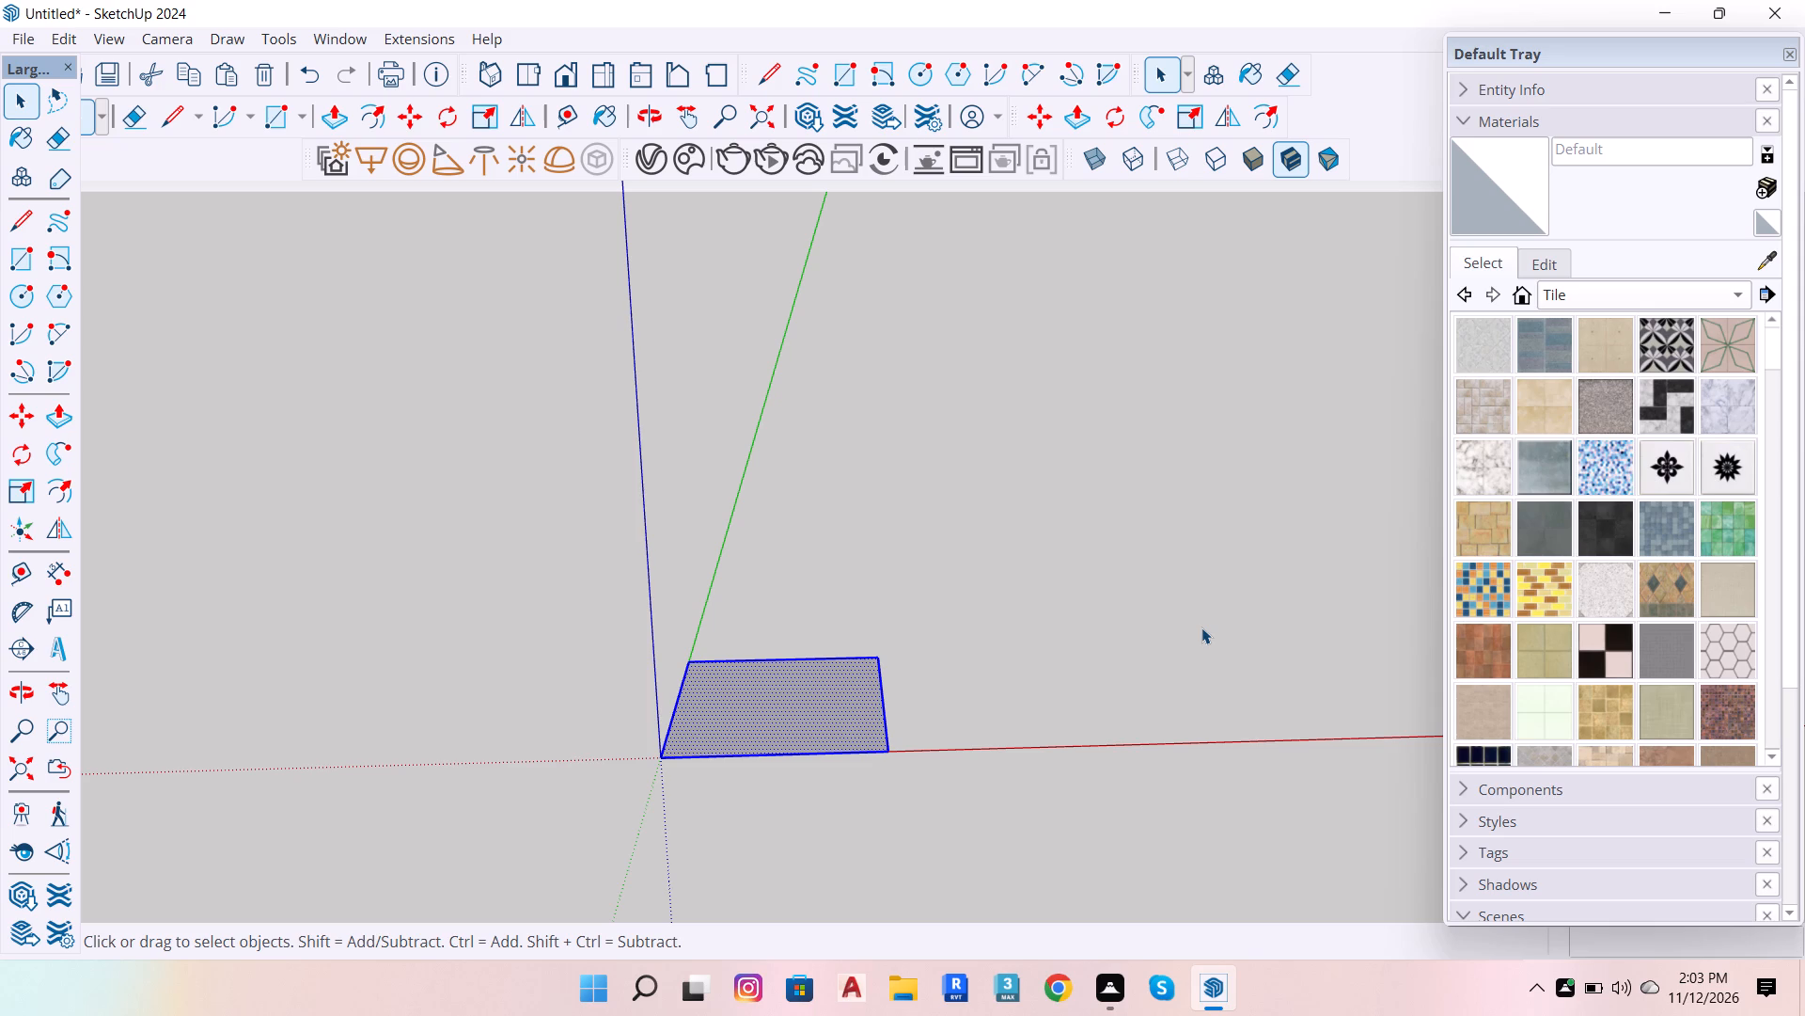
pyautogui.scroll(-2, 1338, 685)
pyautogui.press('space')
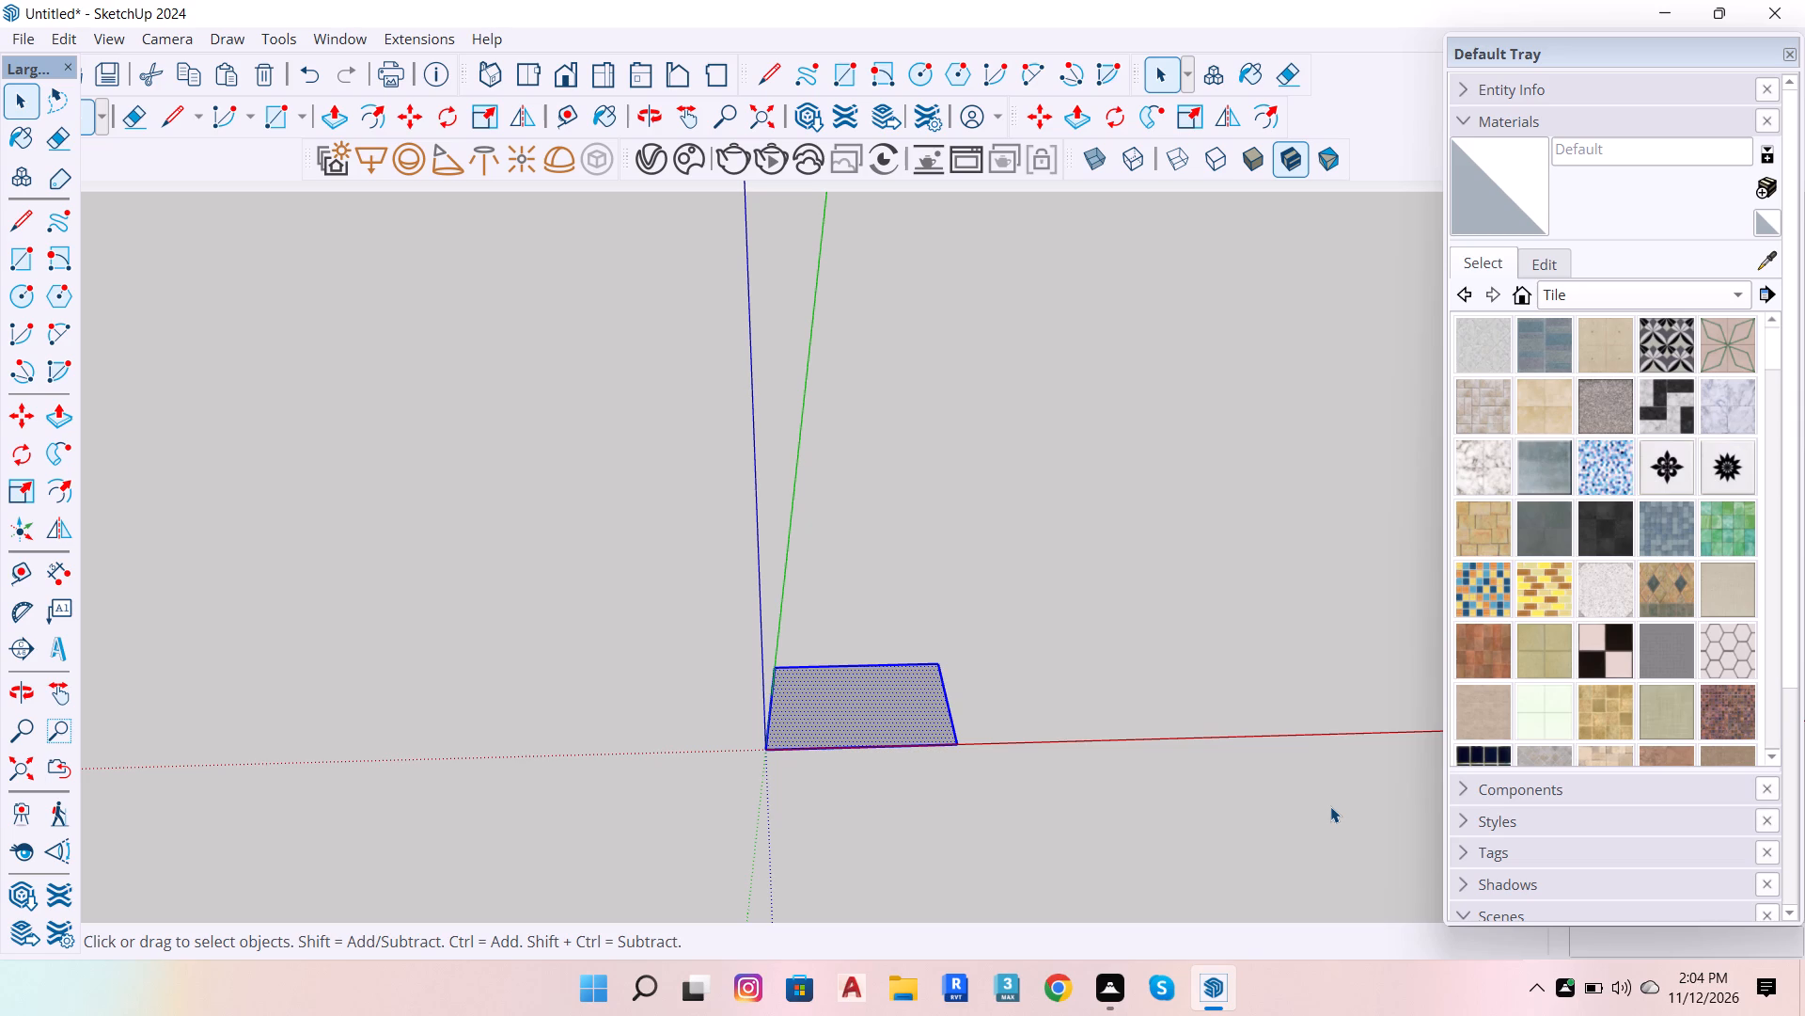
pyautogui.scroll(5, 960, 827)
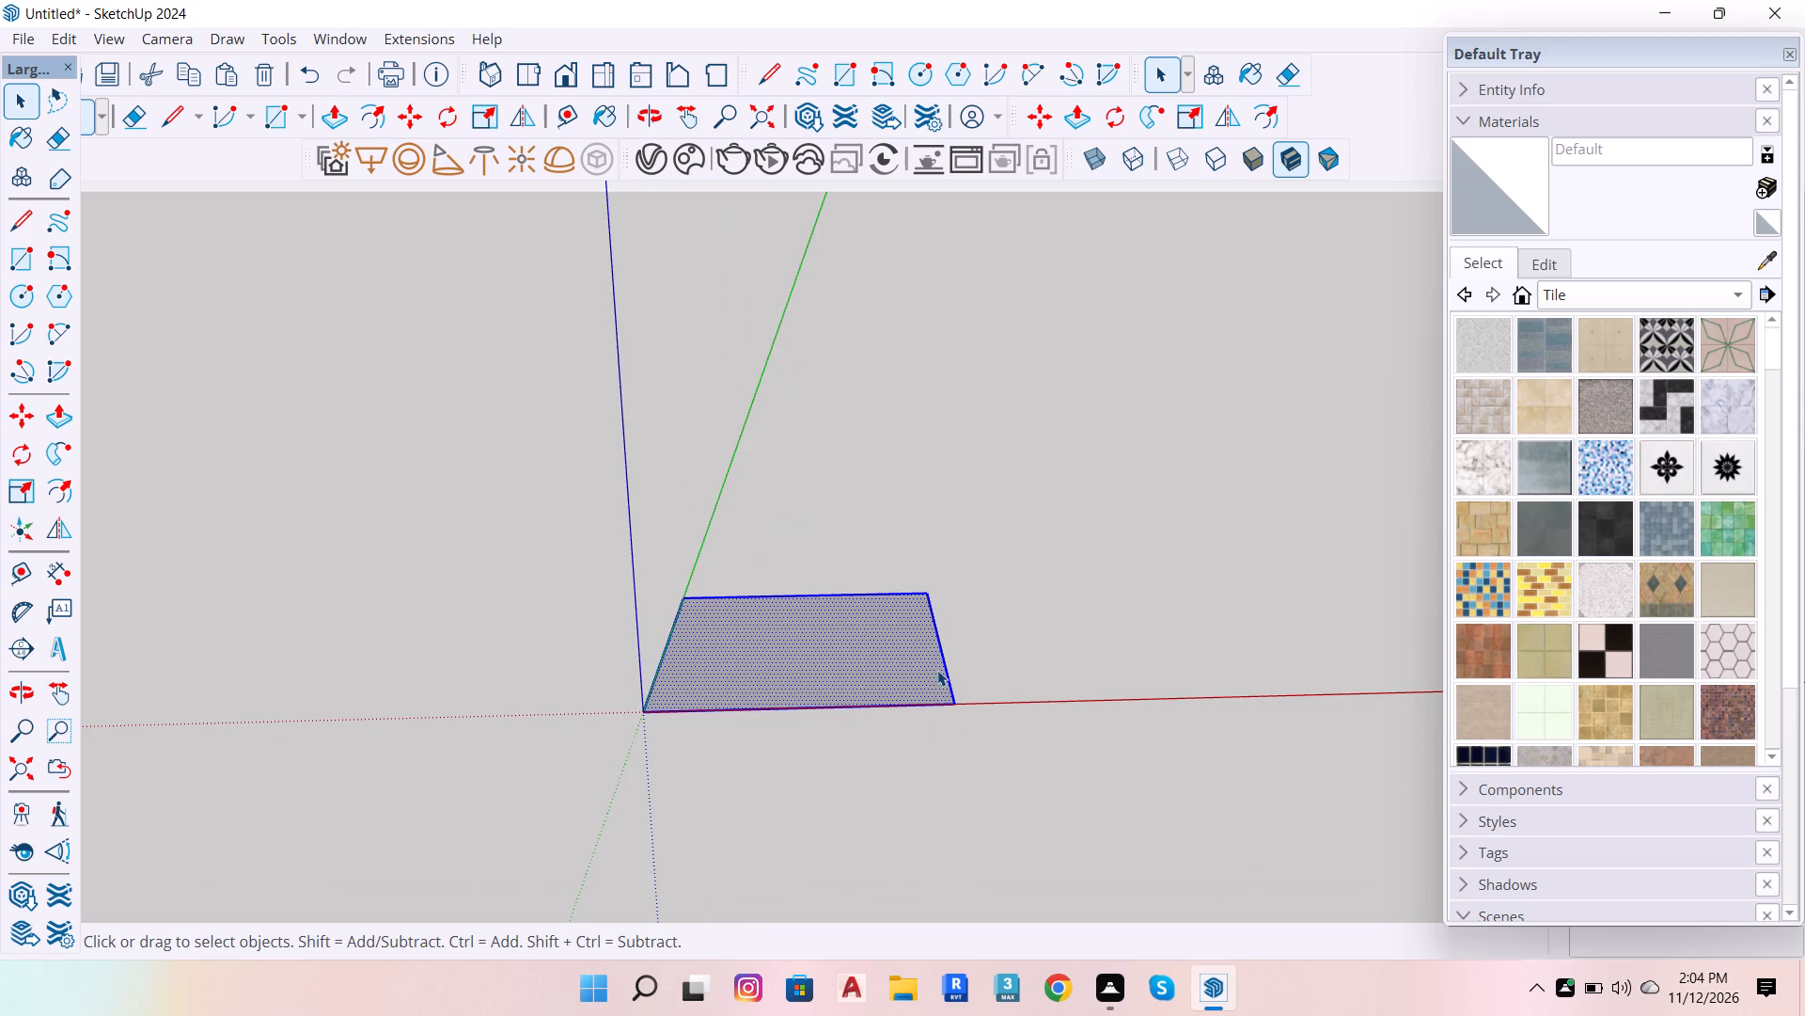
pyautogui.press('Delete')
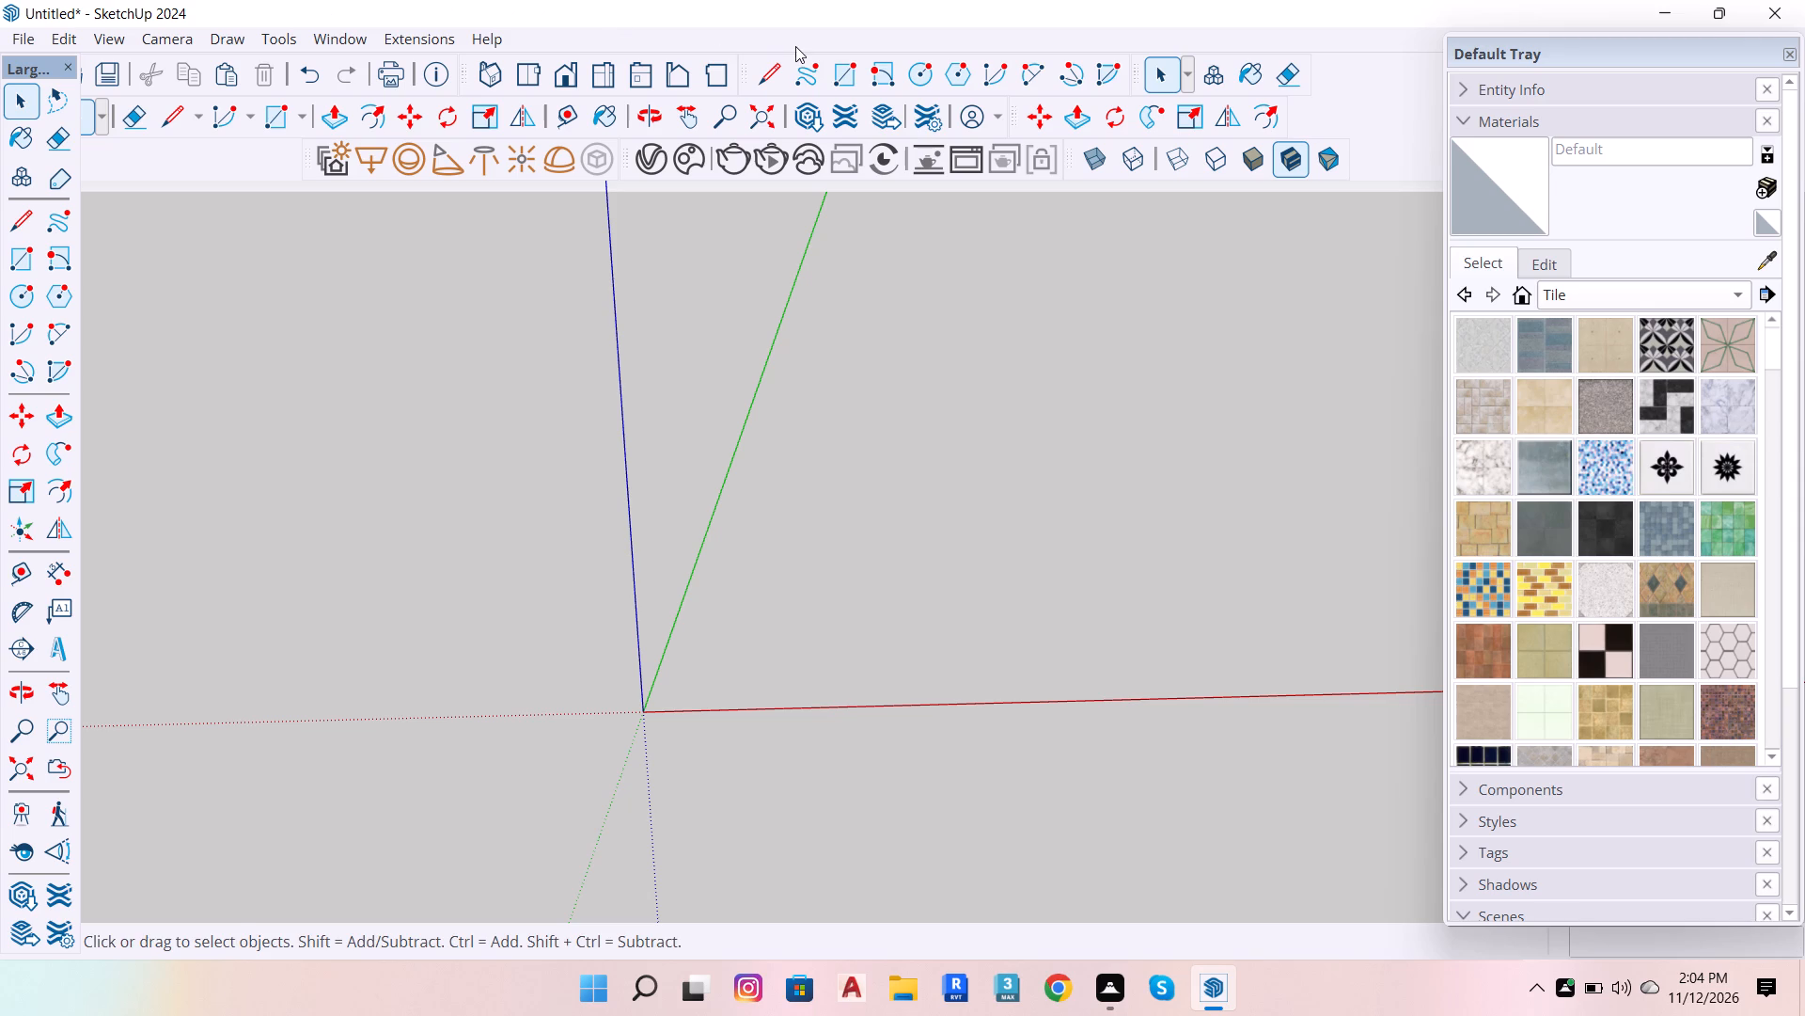
# Draw a 45' by 40' rectangle on the ground plane starting at the origin.
pyautogui.click(846, 71)
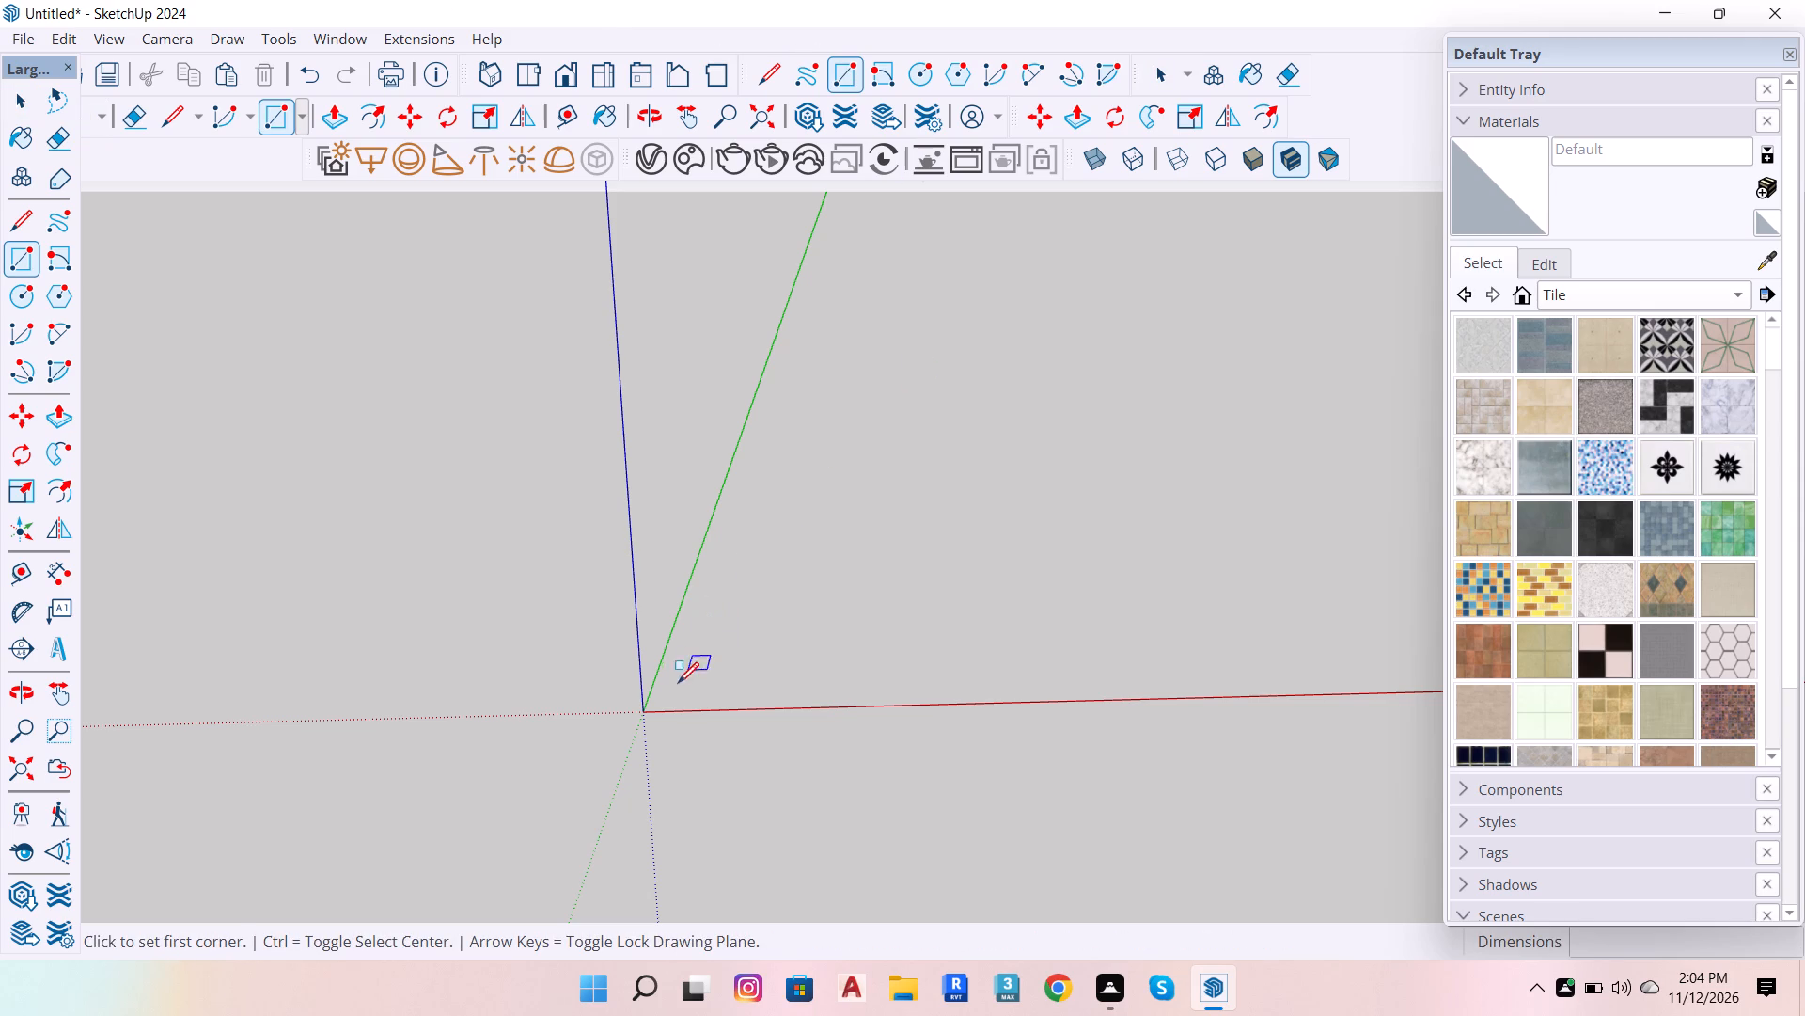
pyautogui.click(650, 705)
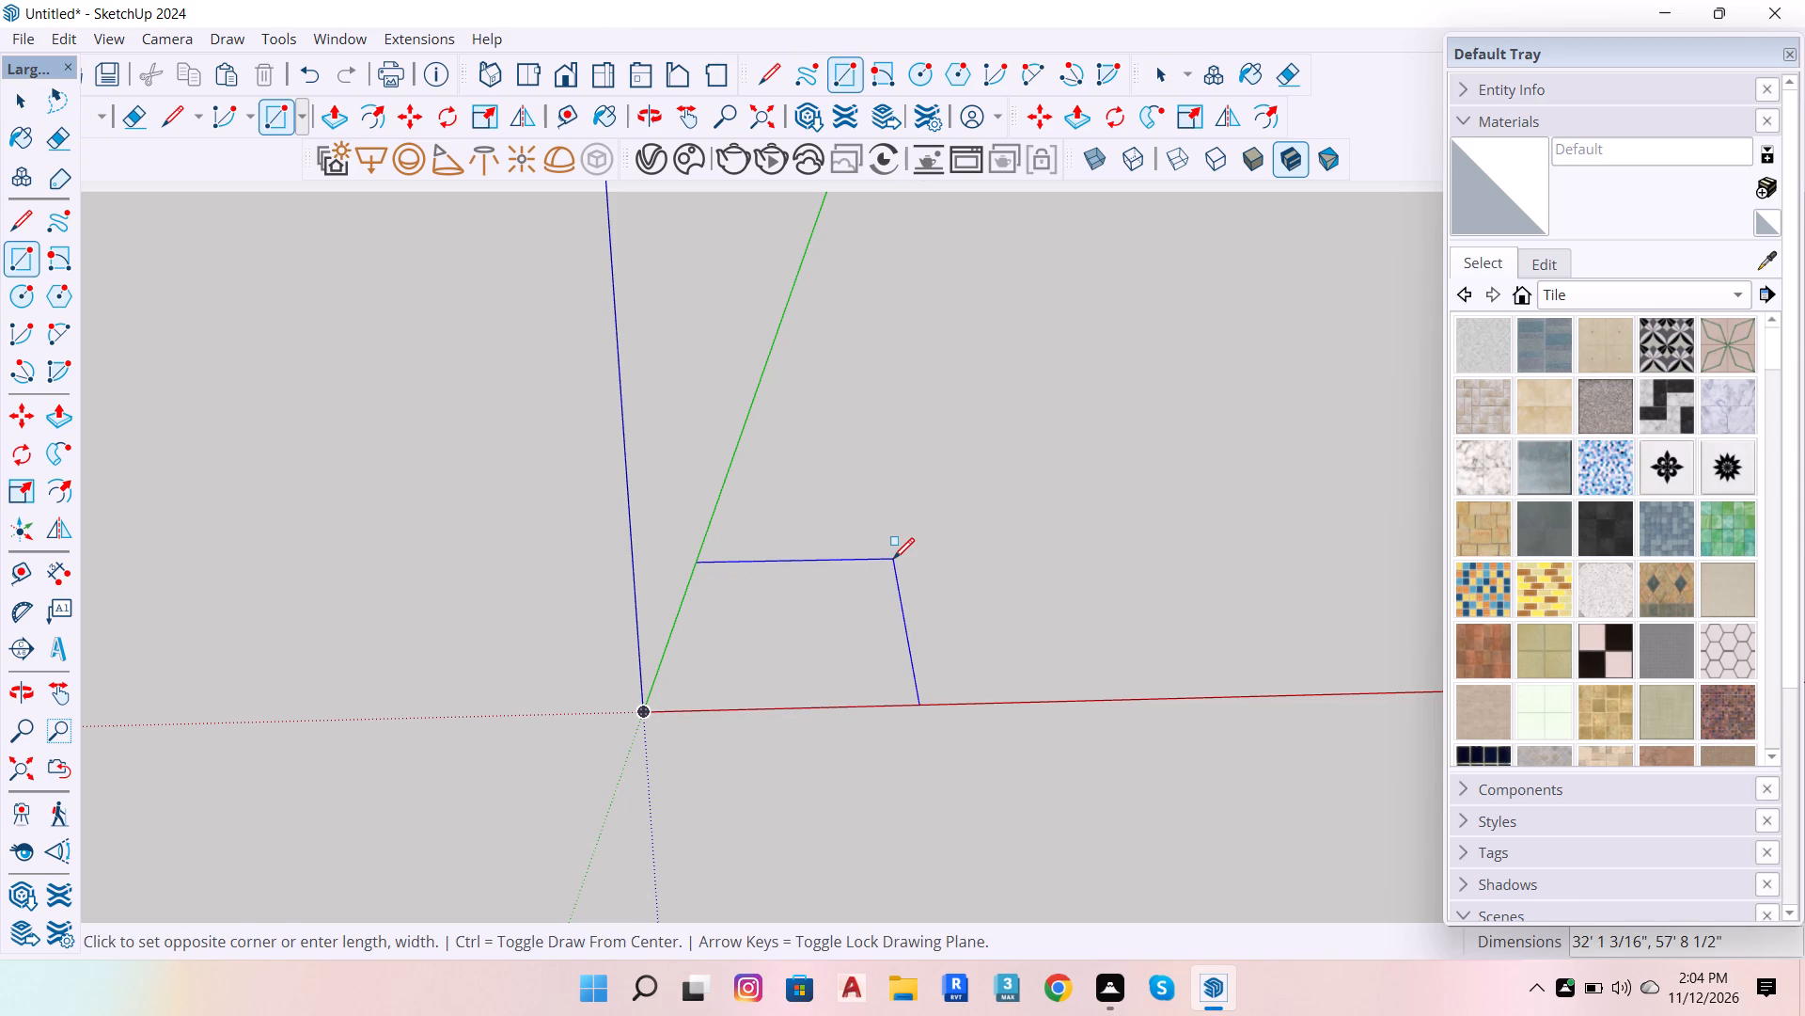
pyautogui.write("45',")
pyautogui.write('40')
pyautogui.press("'")
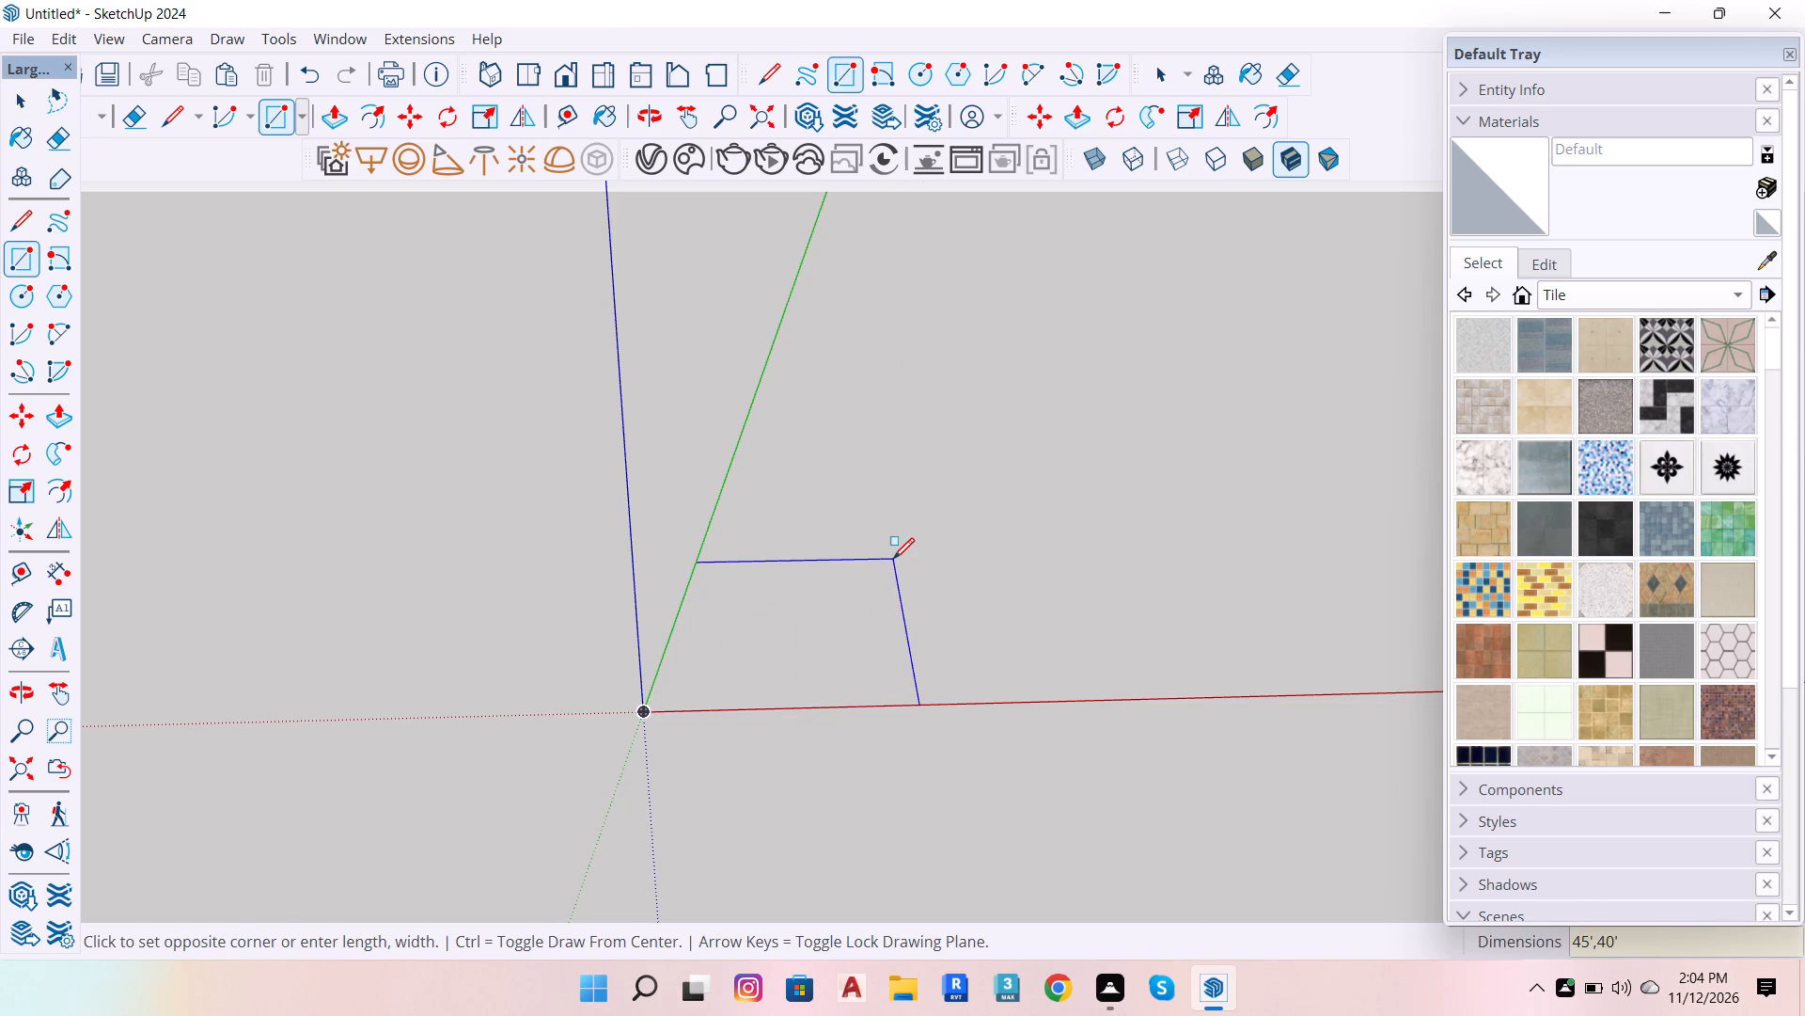
pyautogui.press('Return')
pyautogui.press('space')
pyautogui.press('space')
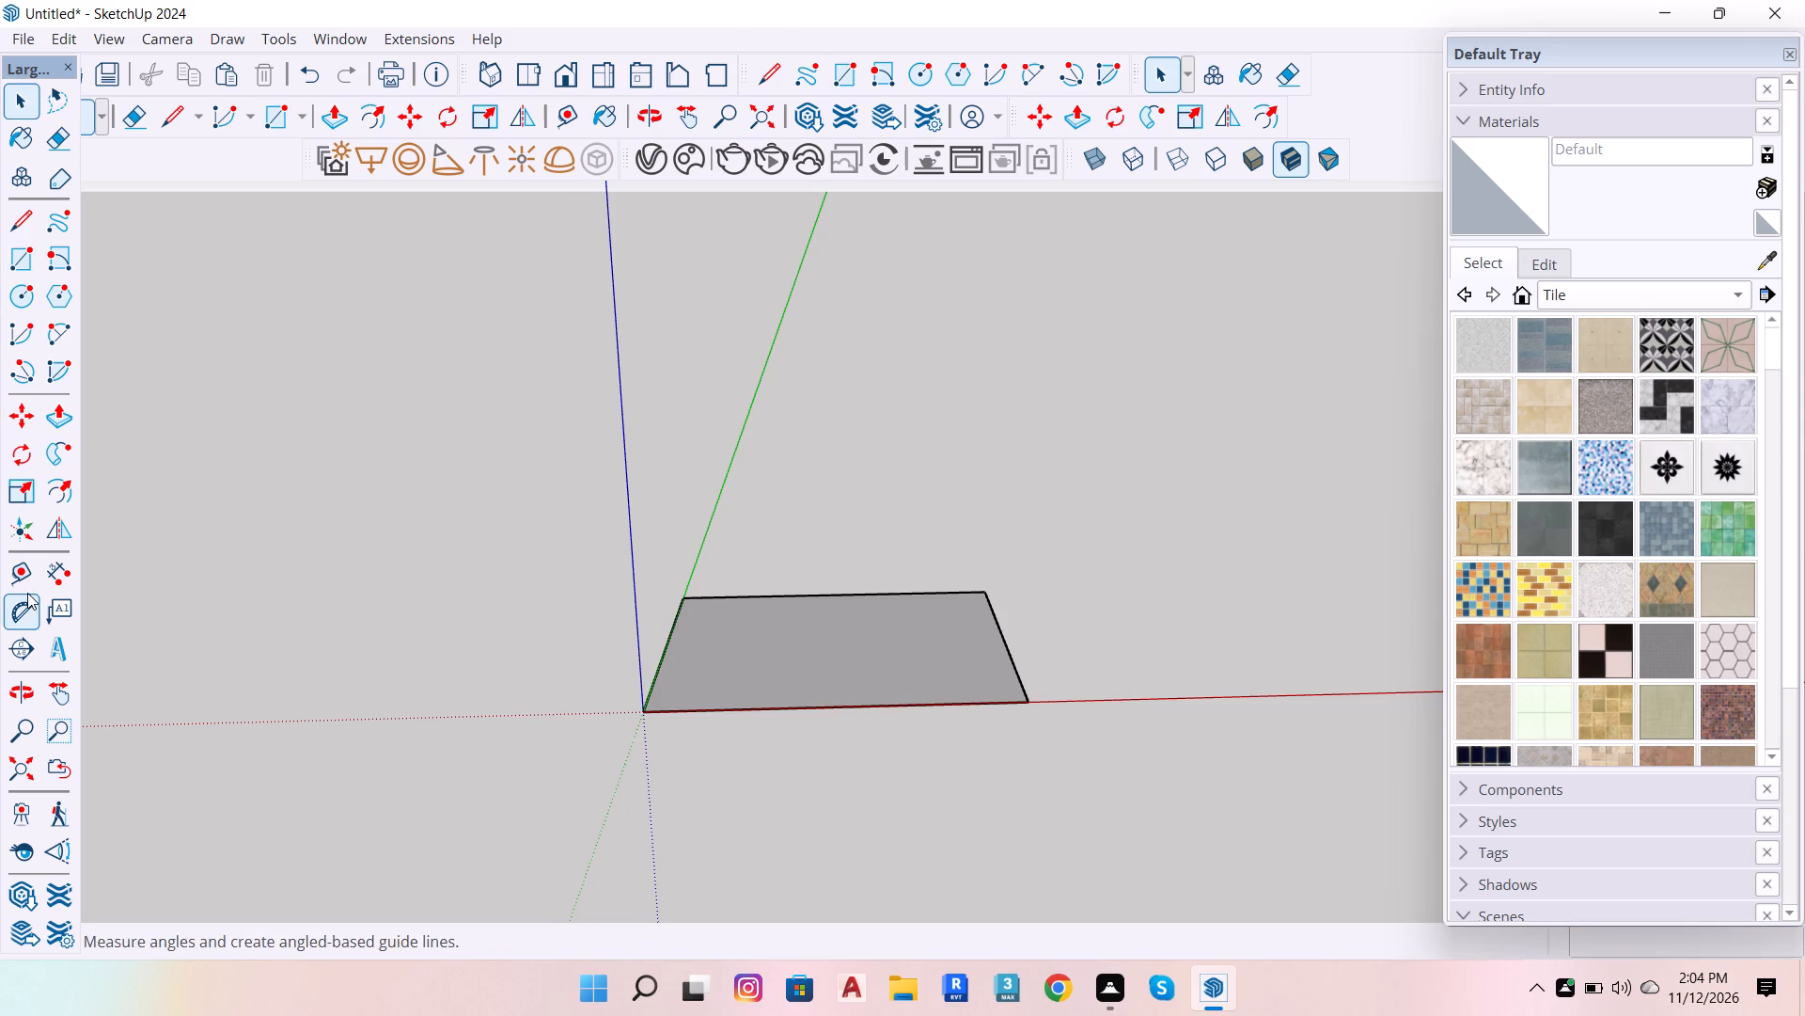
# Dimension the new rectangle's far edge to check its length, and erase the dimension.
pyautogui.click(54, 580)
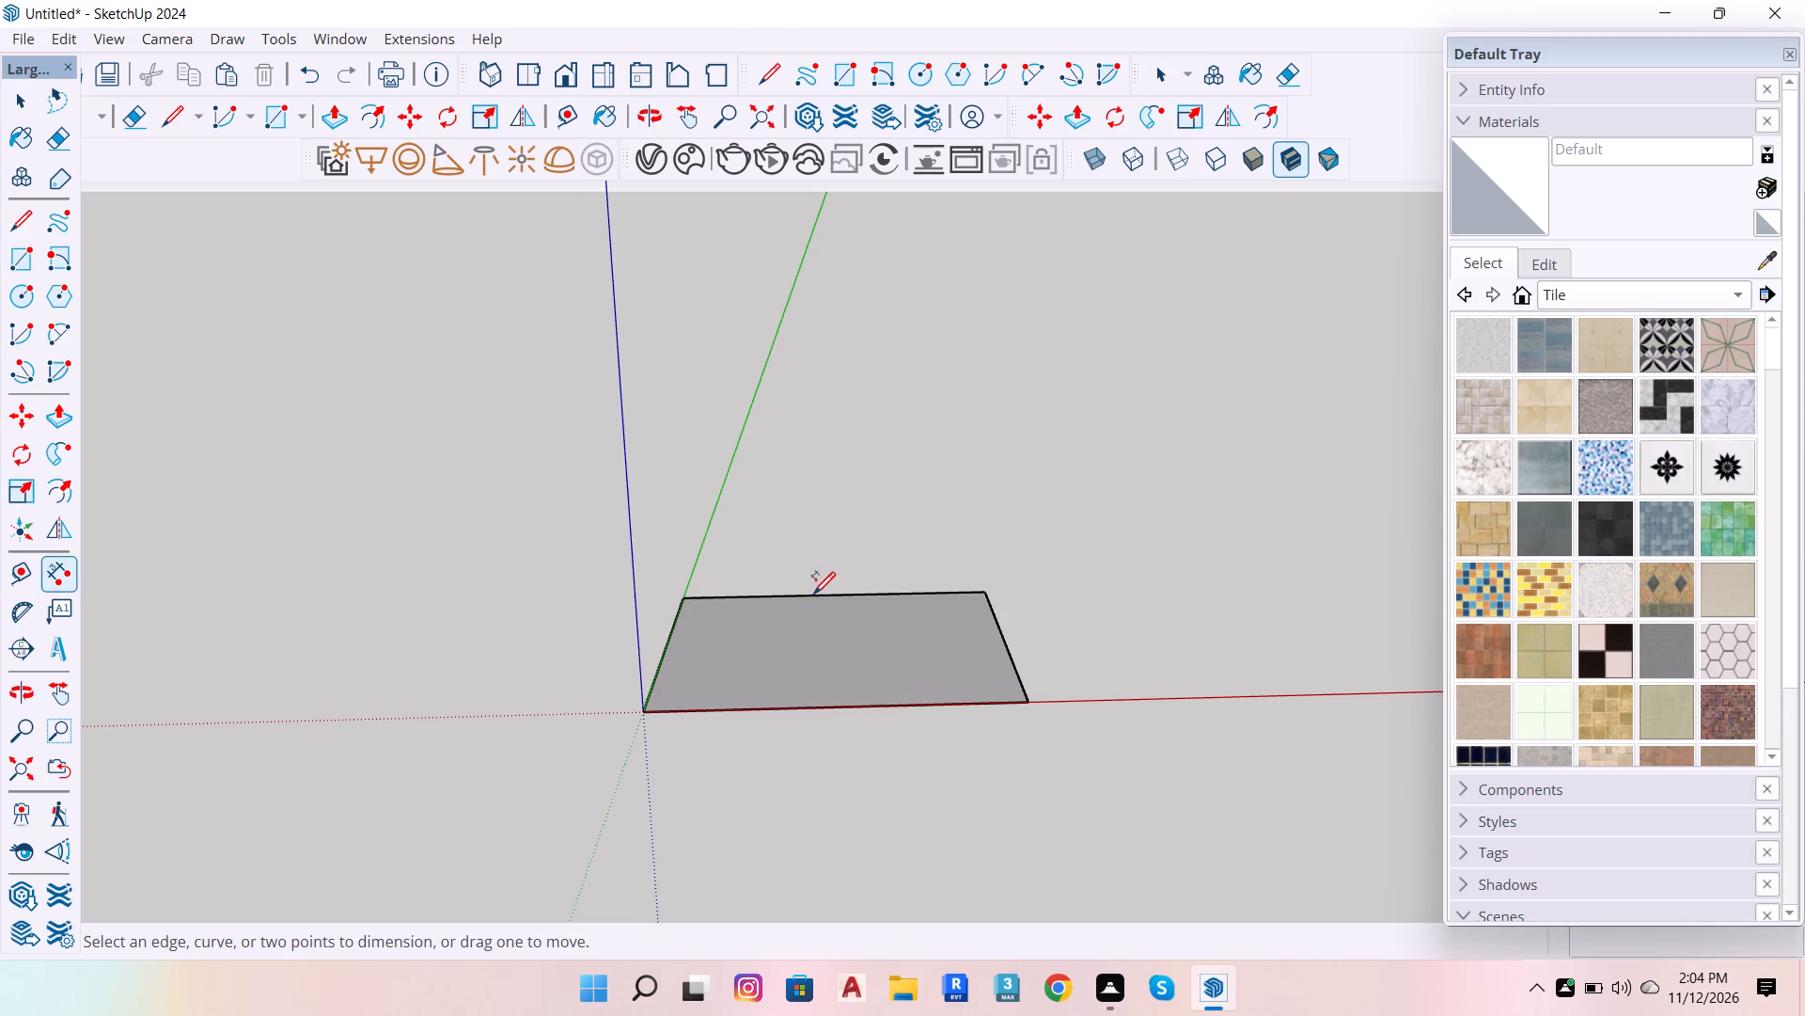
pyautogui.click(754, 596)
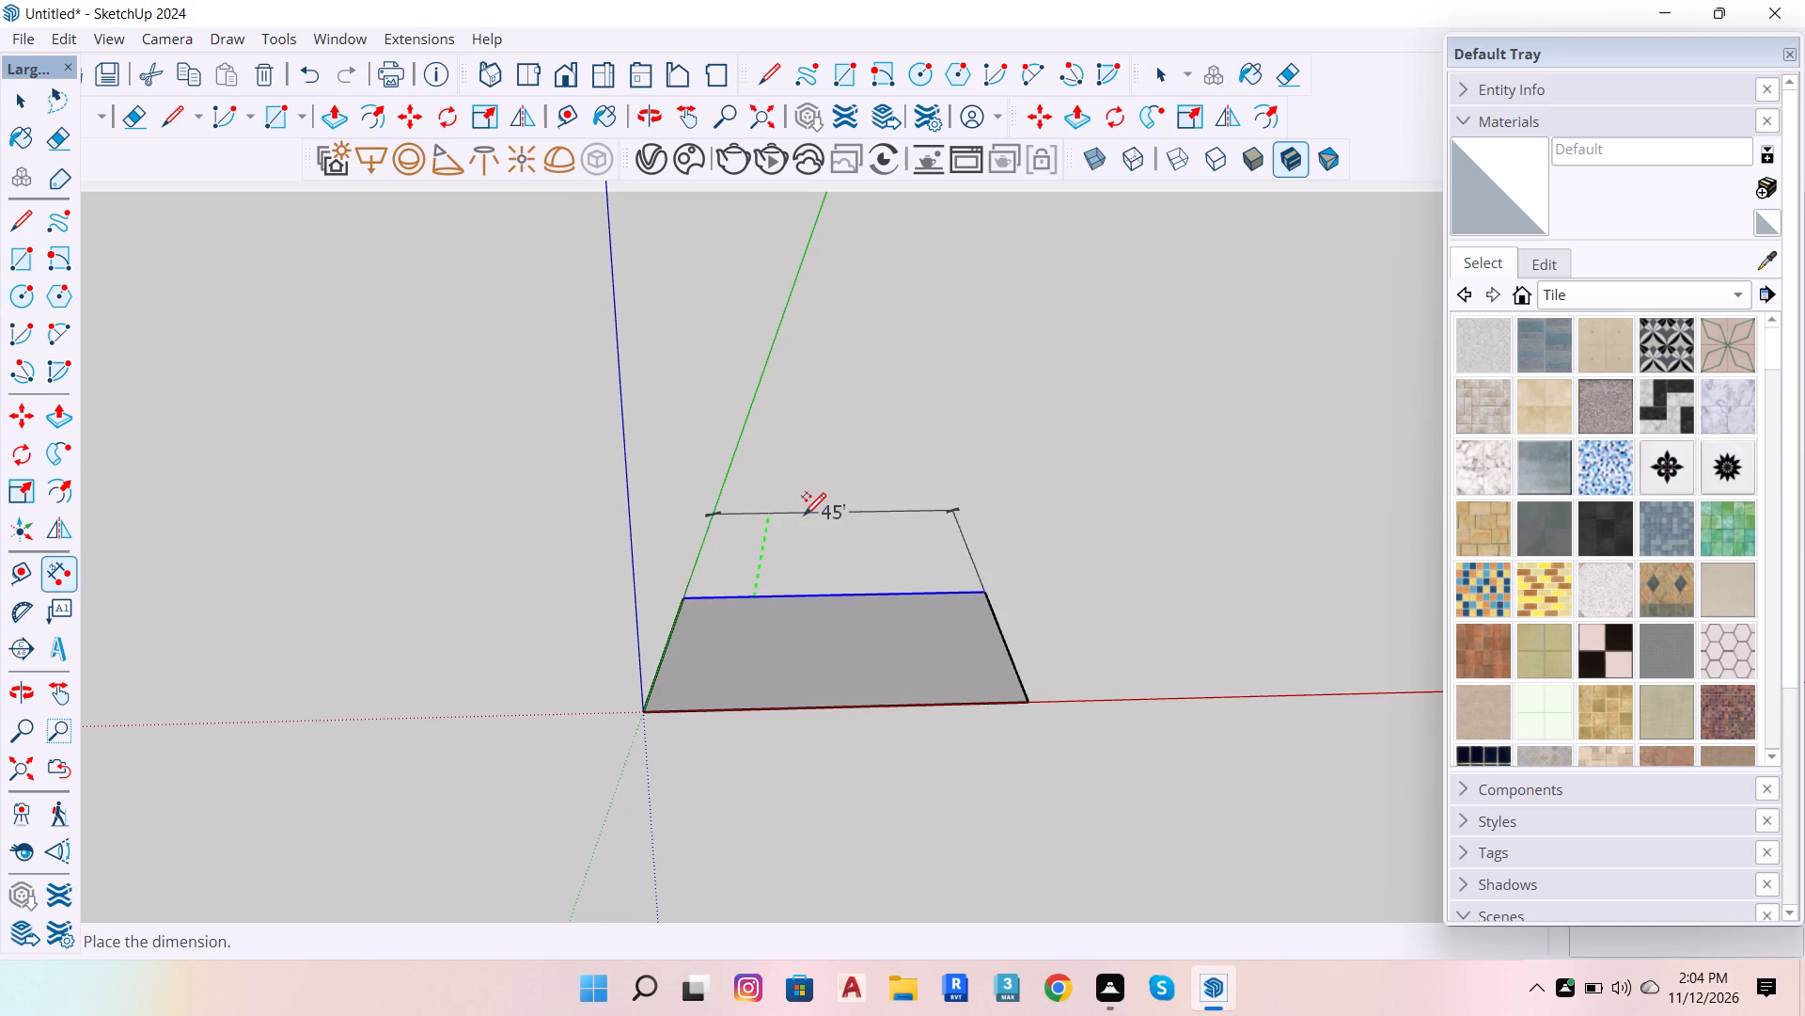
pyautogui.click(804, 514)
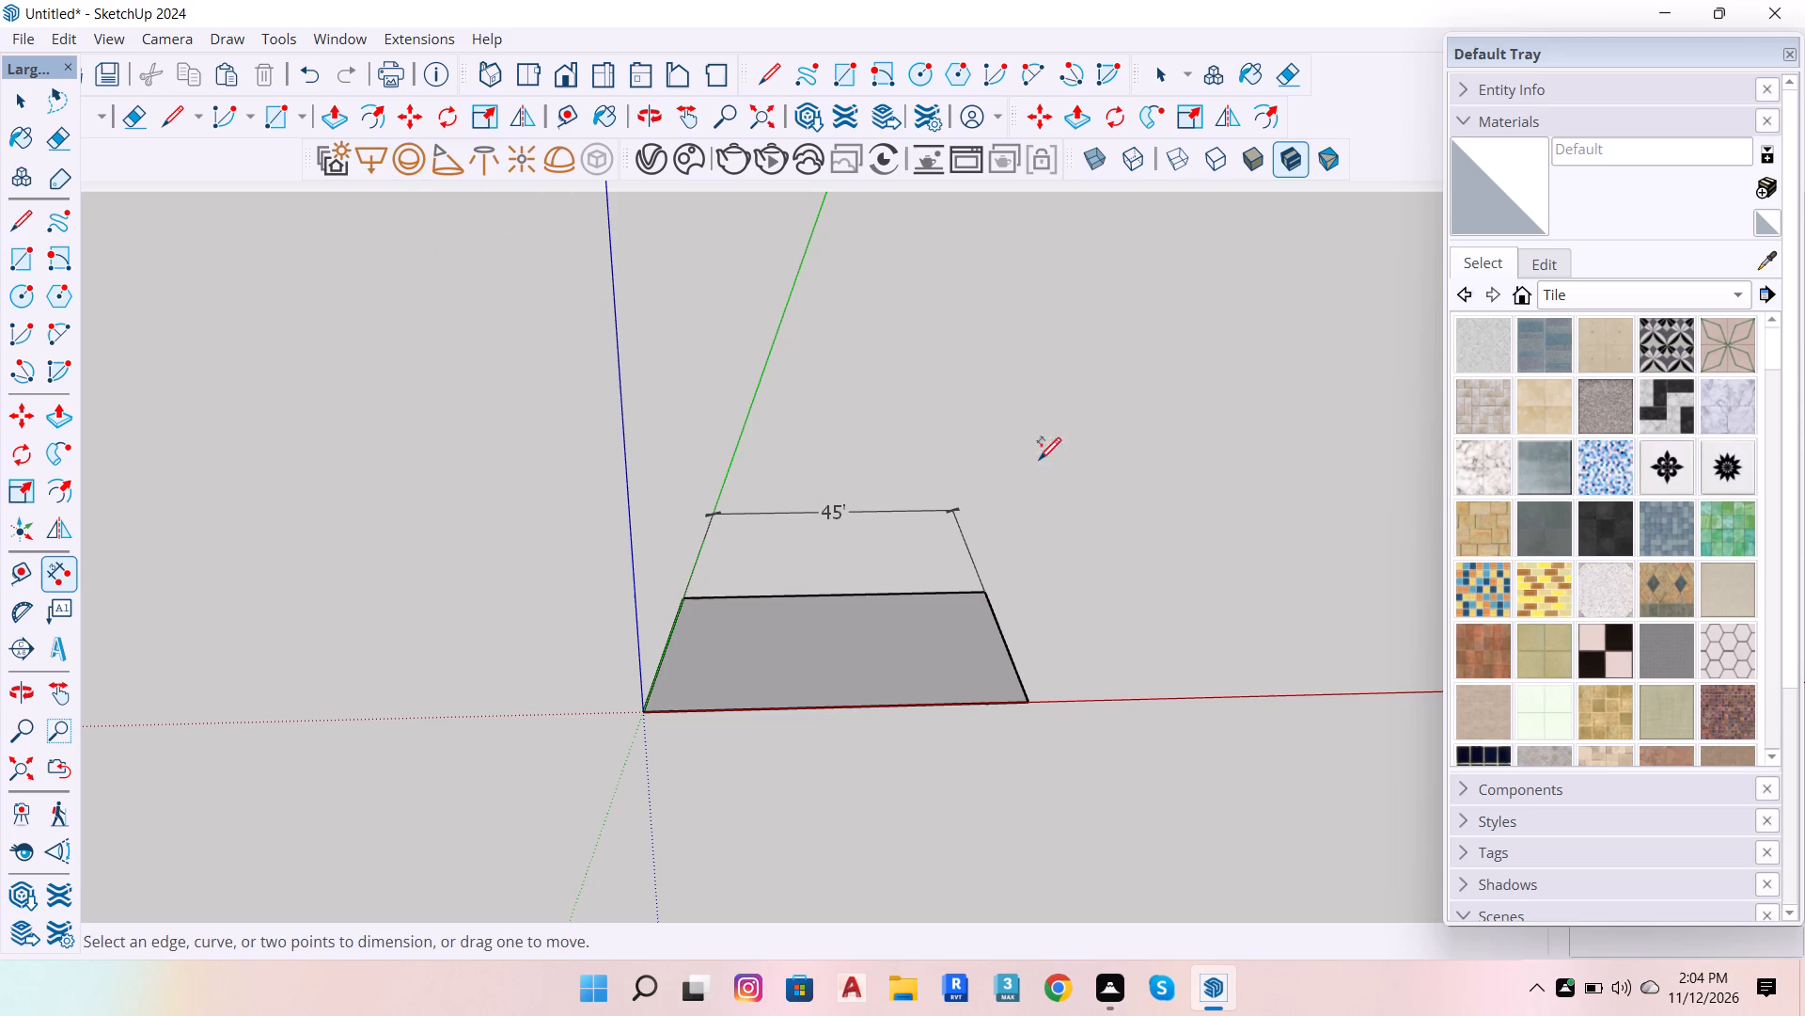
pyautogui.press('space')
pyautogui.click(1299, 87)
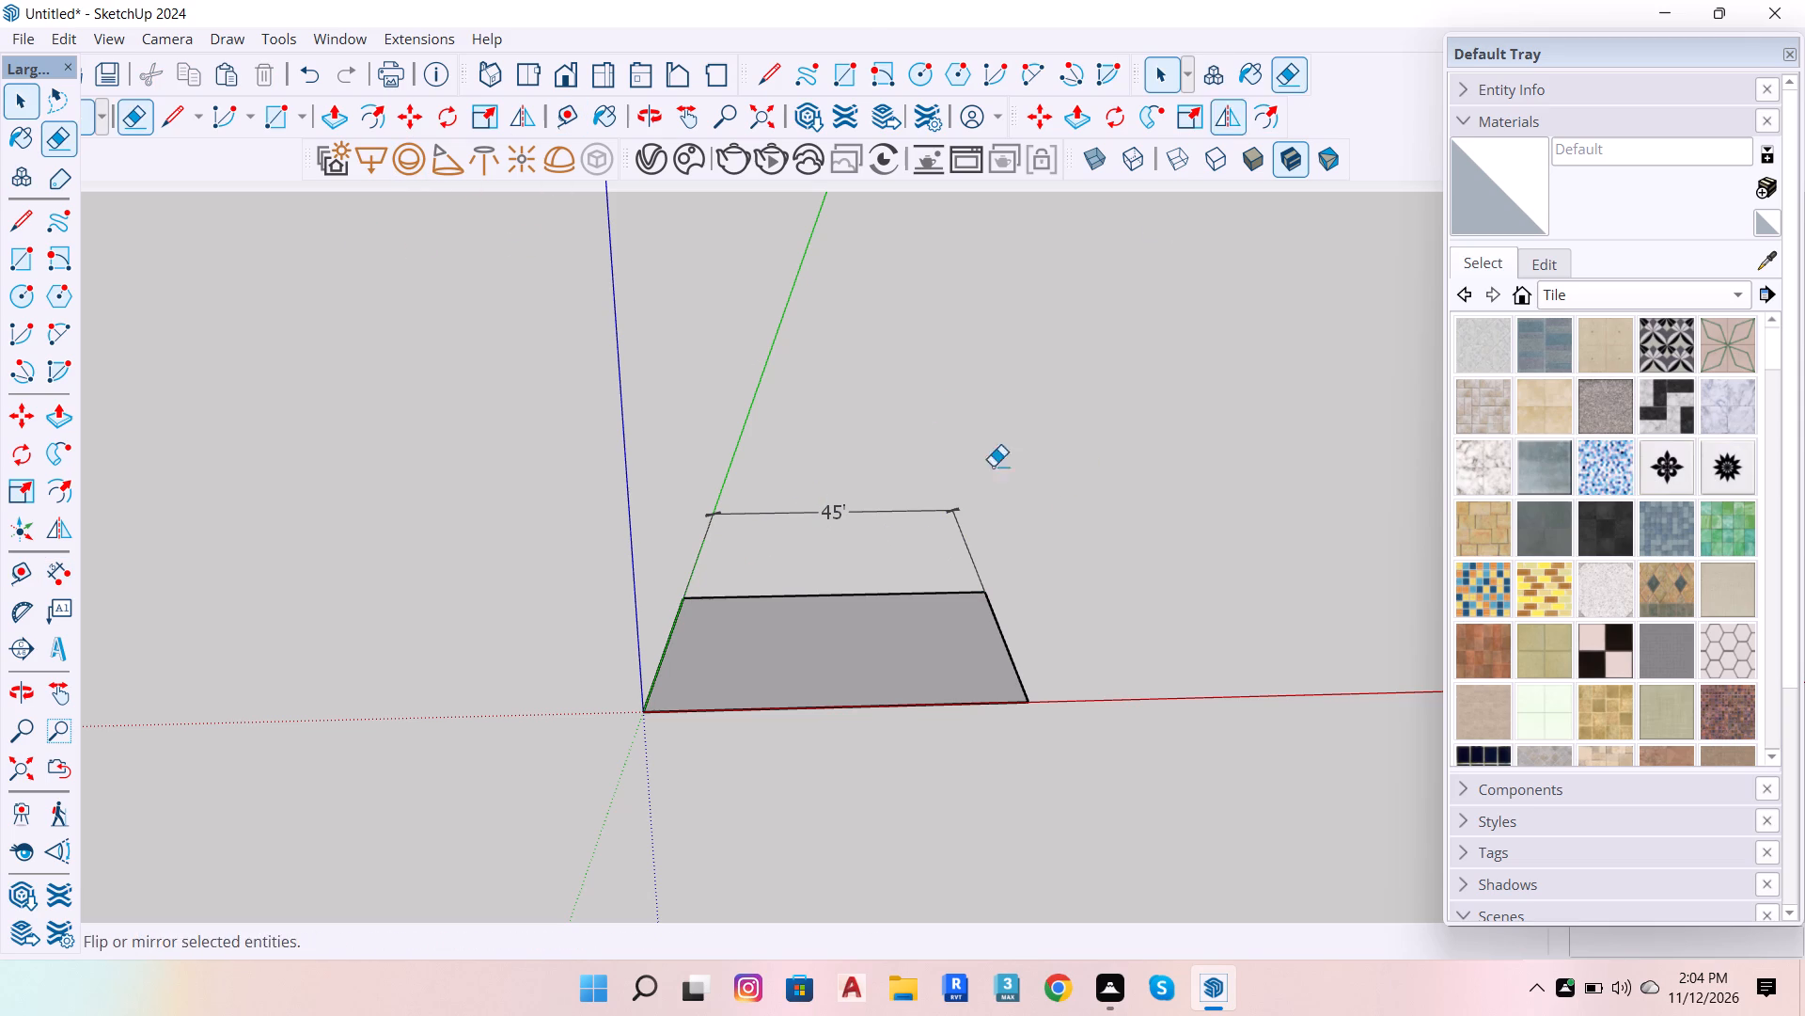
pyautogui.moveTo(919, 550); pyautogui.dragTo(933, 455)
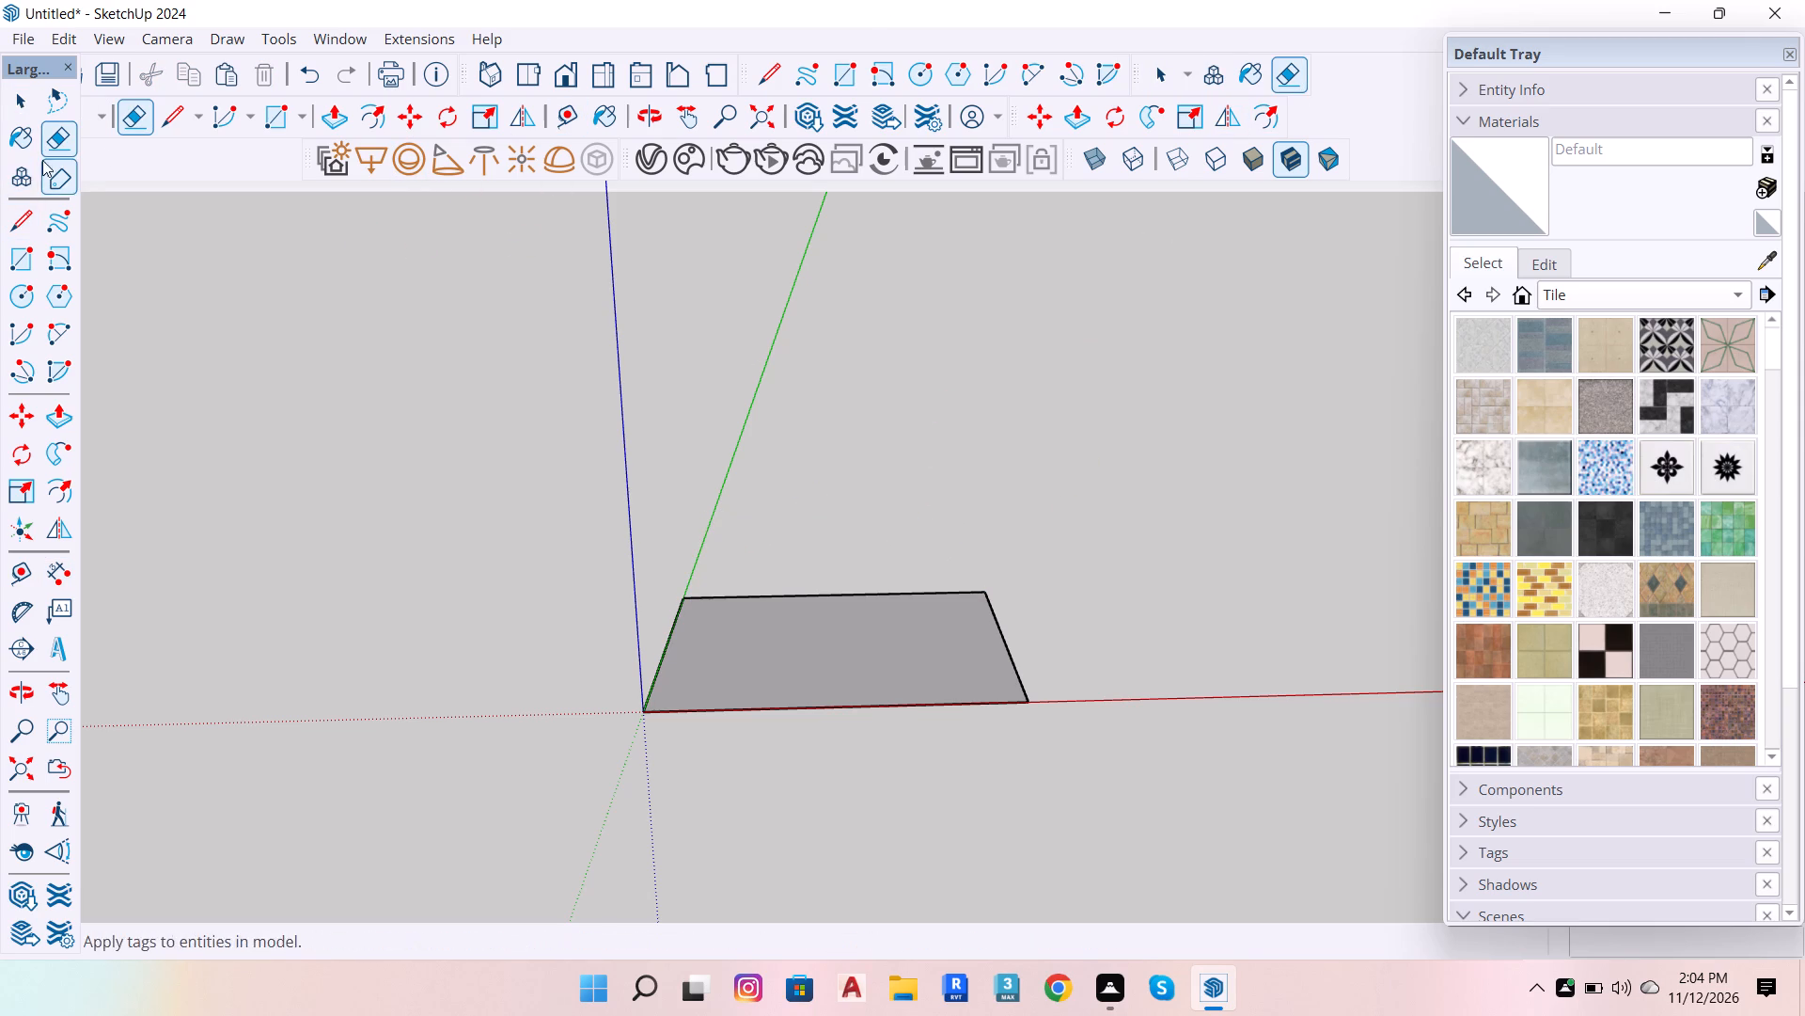
# Rotate the whole rectangle 90 degrees on the ground plane about its corner at the origin.
pyautogui.click(22, 117)
pyautogui.doubleClick(778, 674)
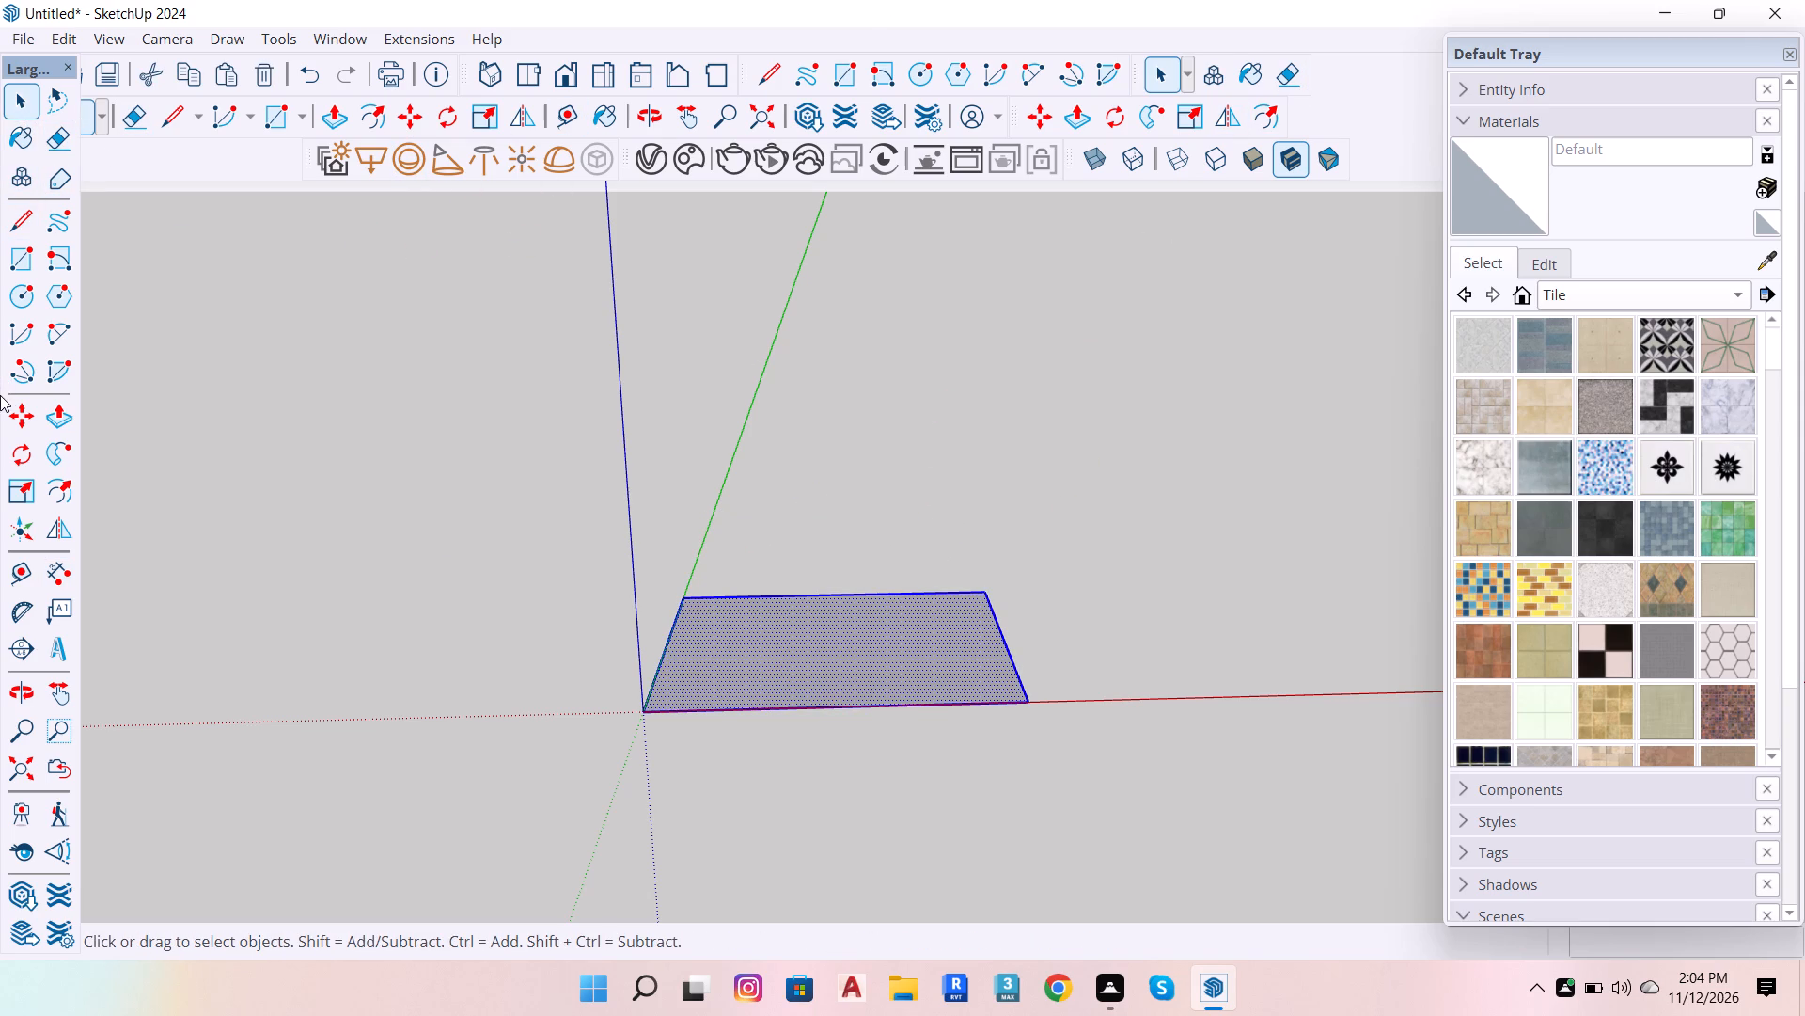
pyautogui.click(31, 462)
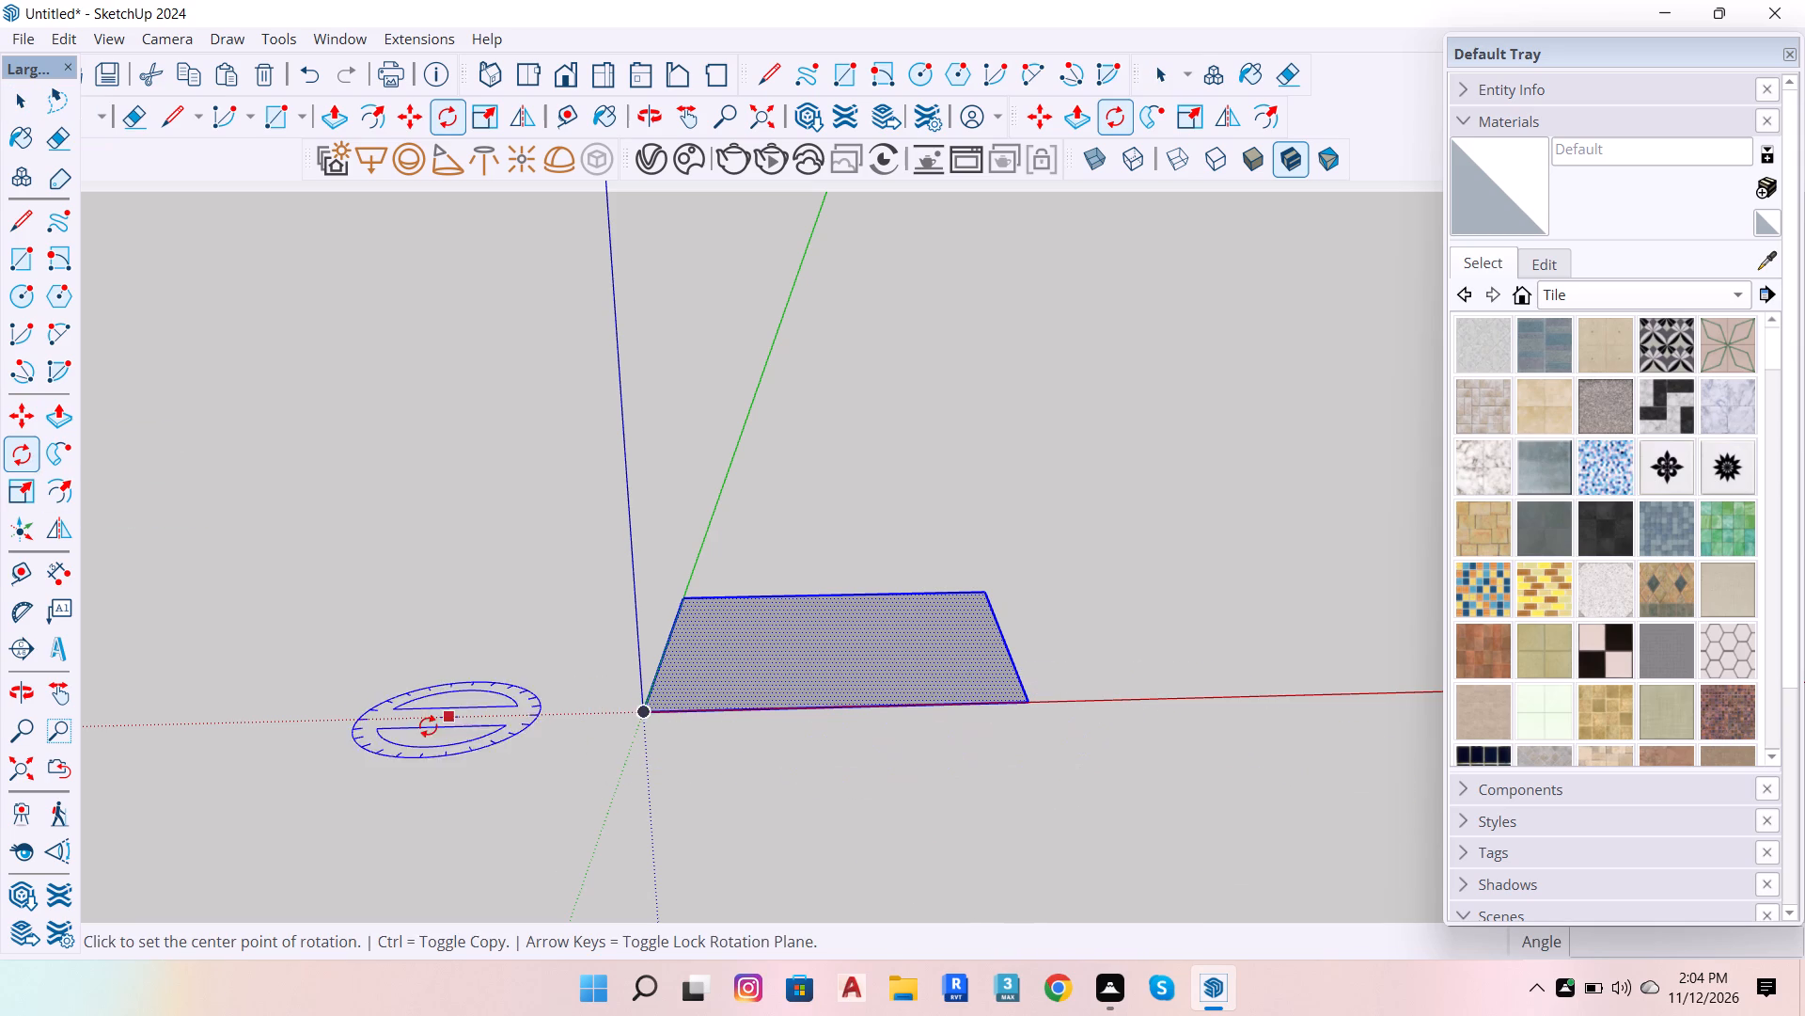
pyautogui.click(642, 717)
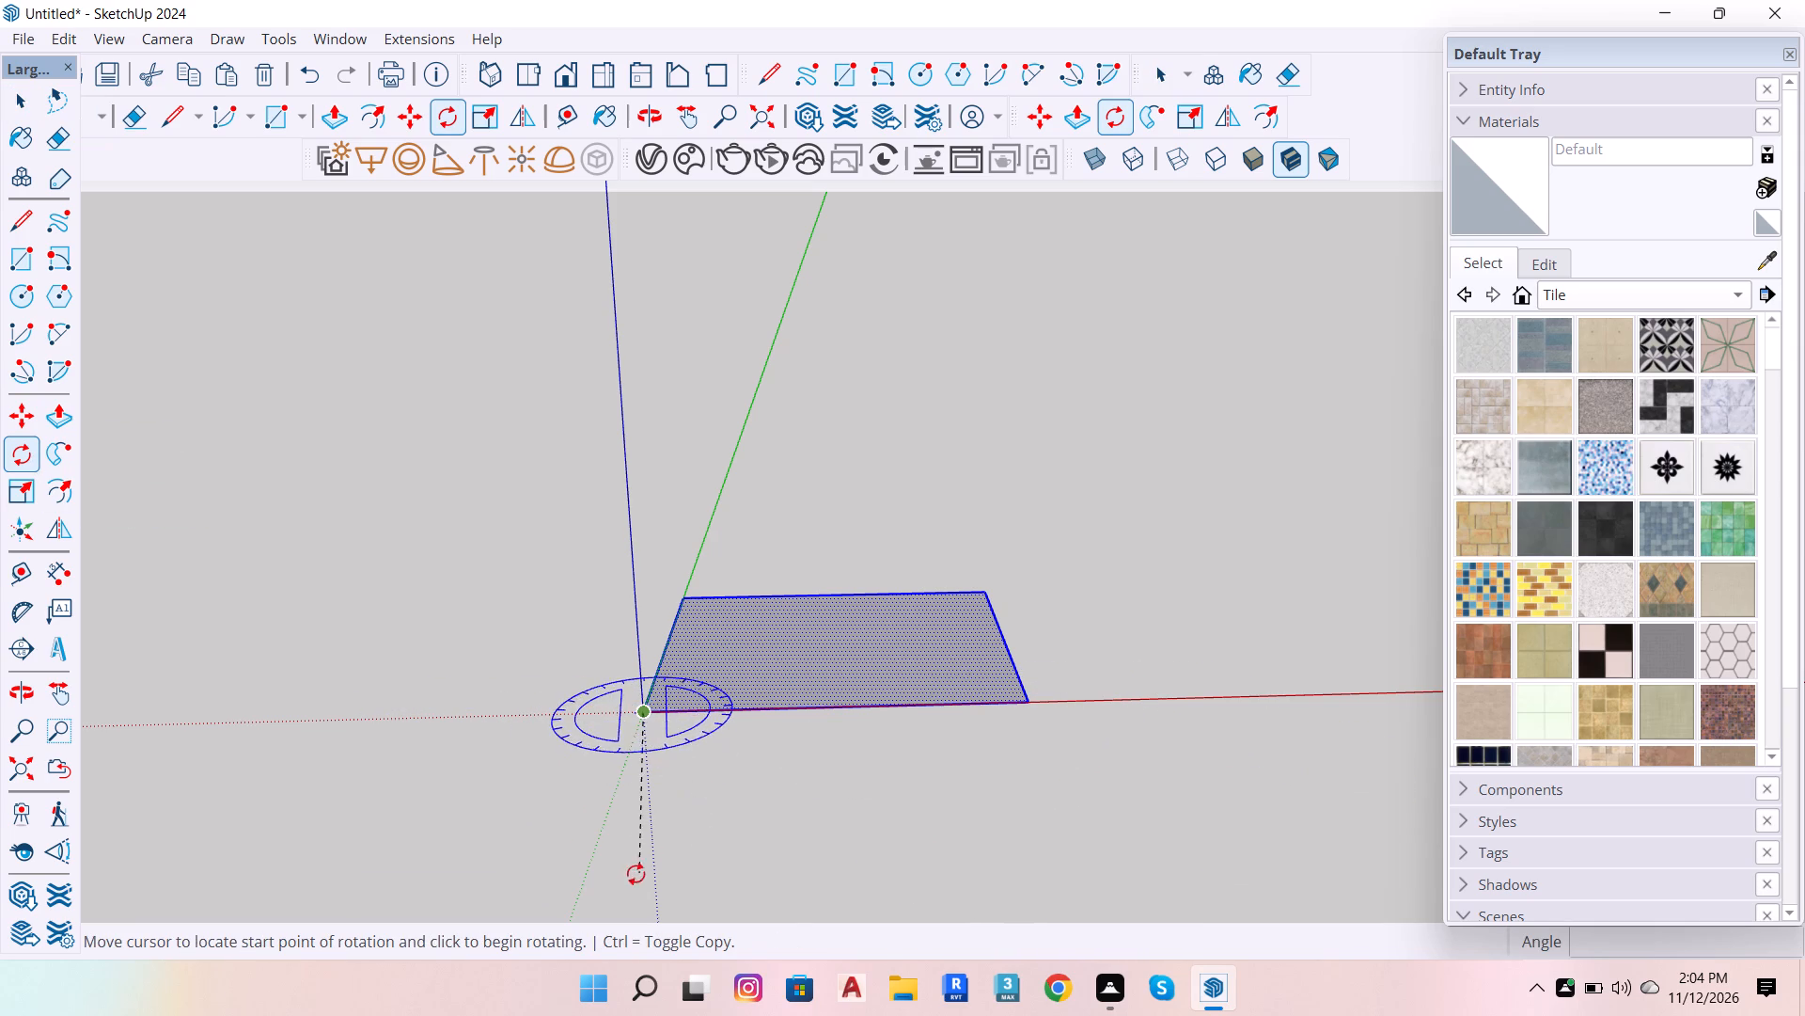
pyautogui.click(585, 881)
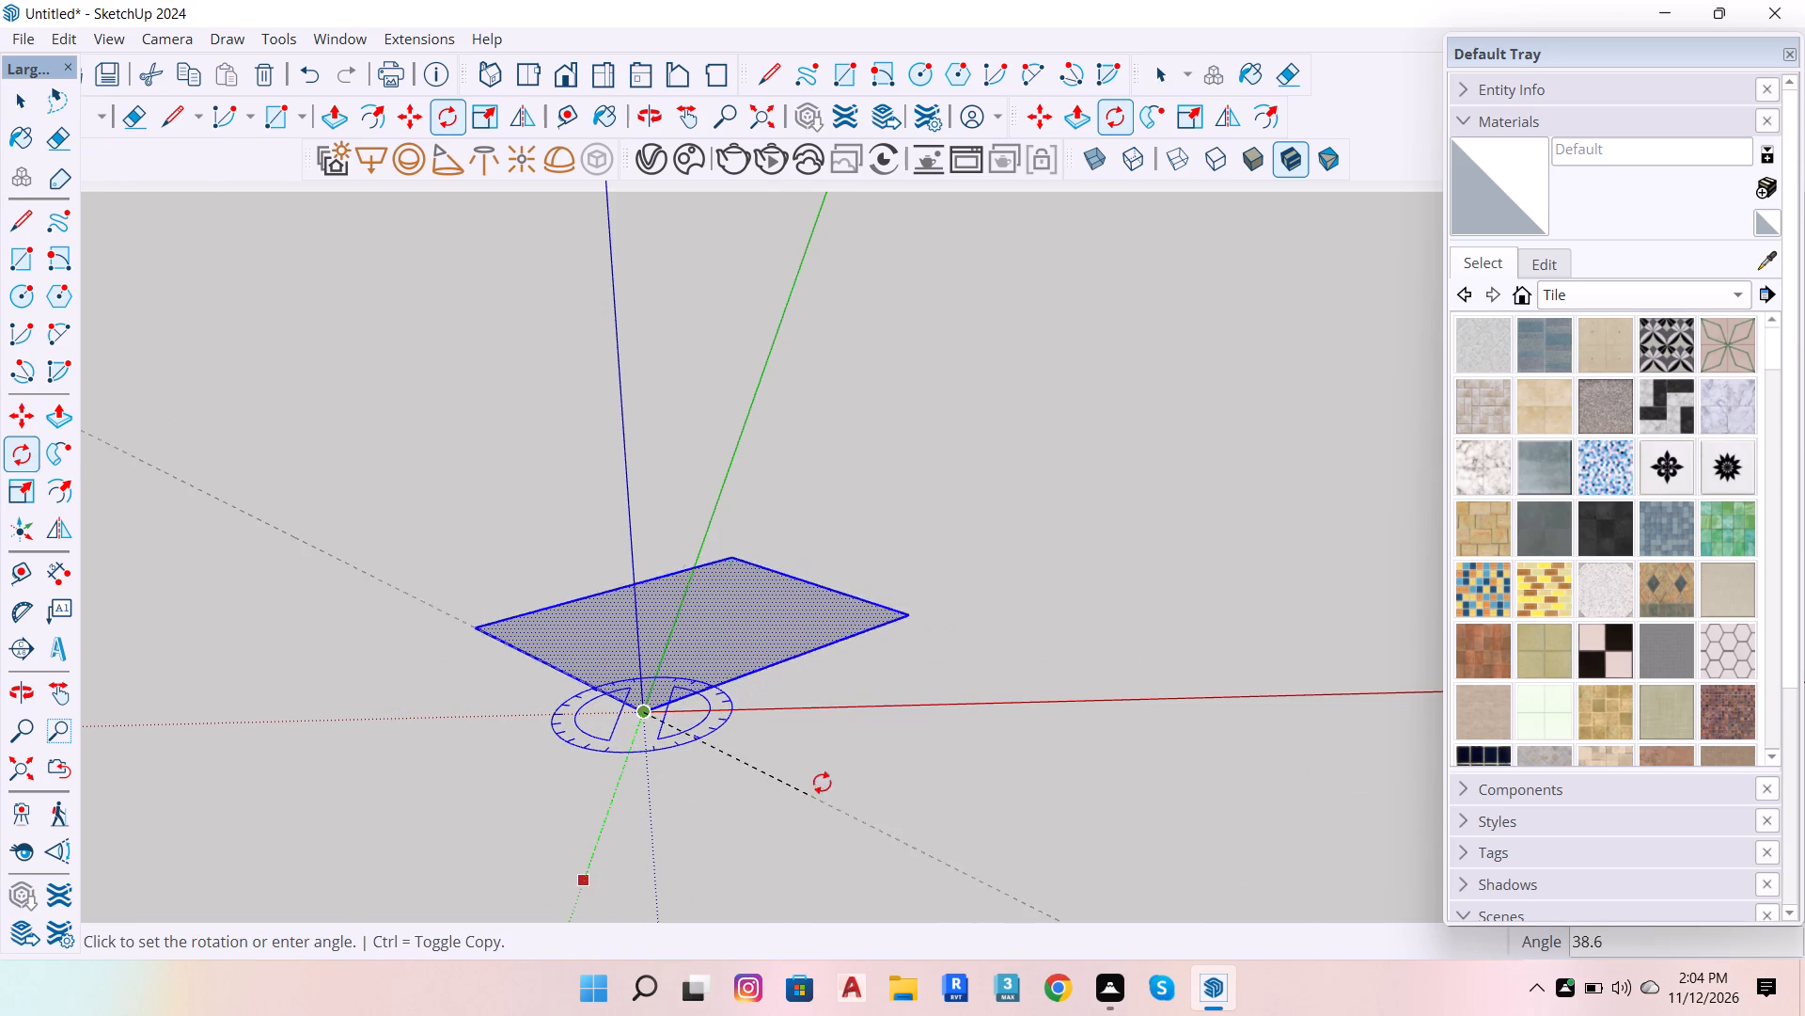
pyautogui.click(855, 710)
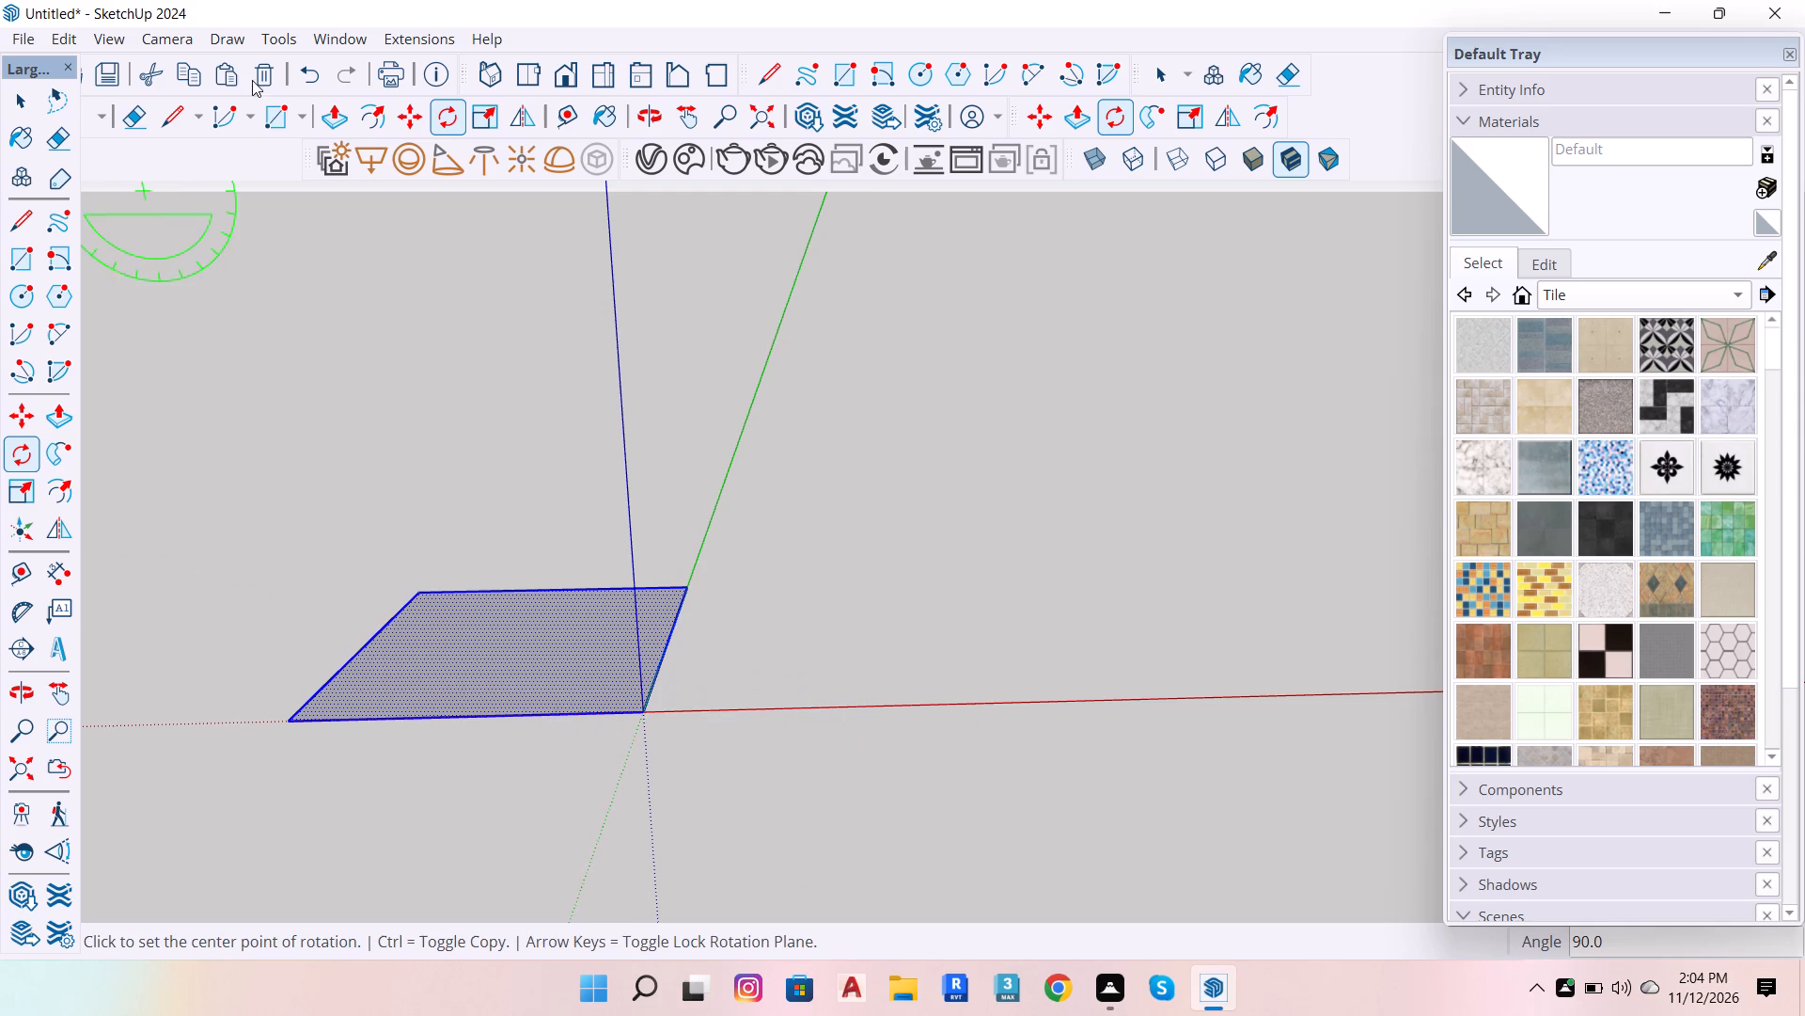
# Move the rotated rectangle along the red axis to the positive side, bringing its outer front corner near the origin.
pyautogui.click(21, 425)
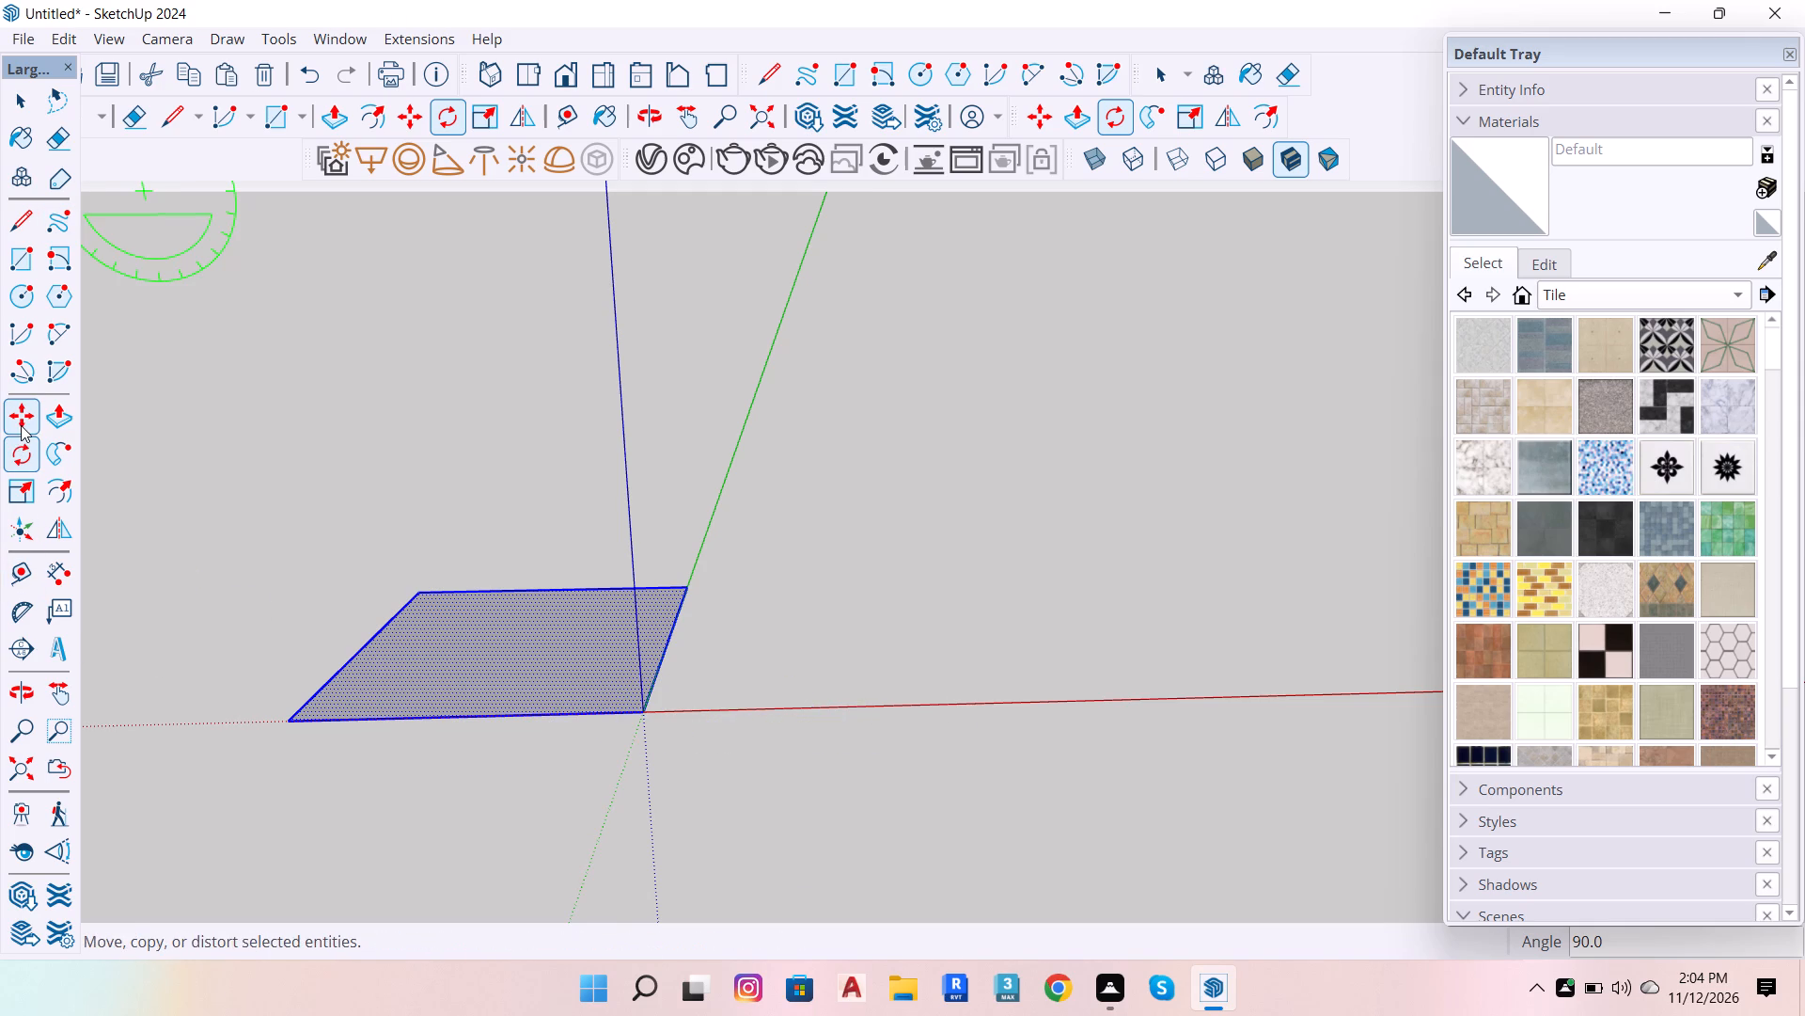
pyautogui.click(281, 719)
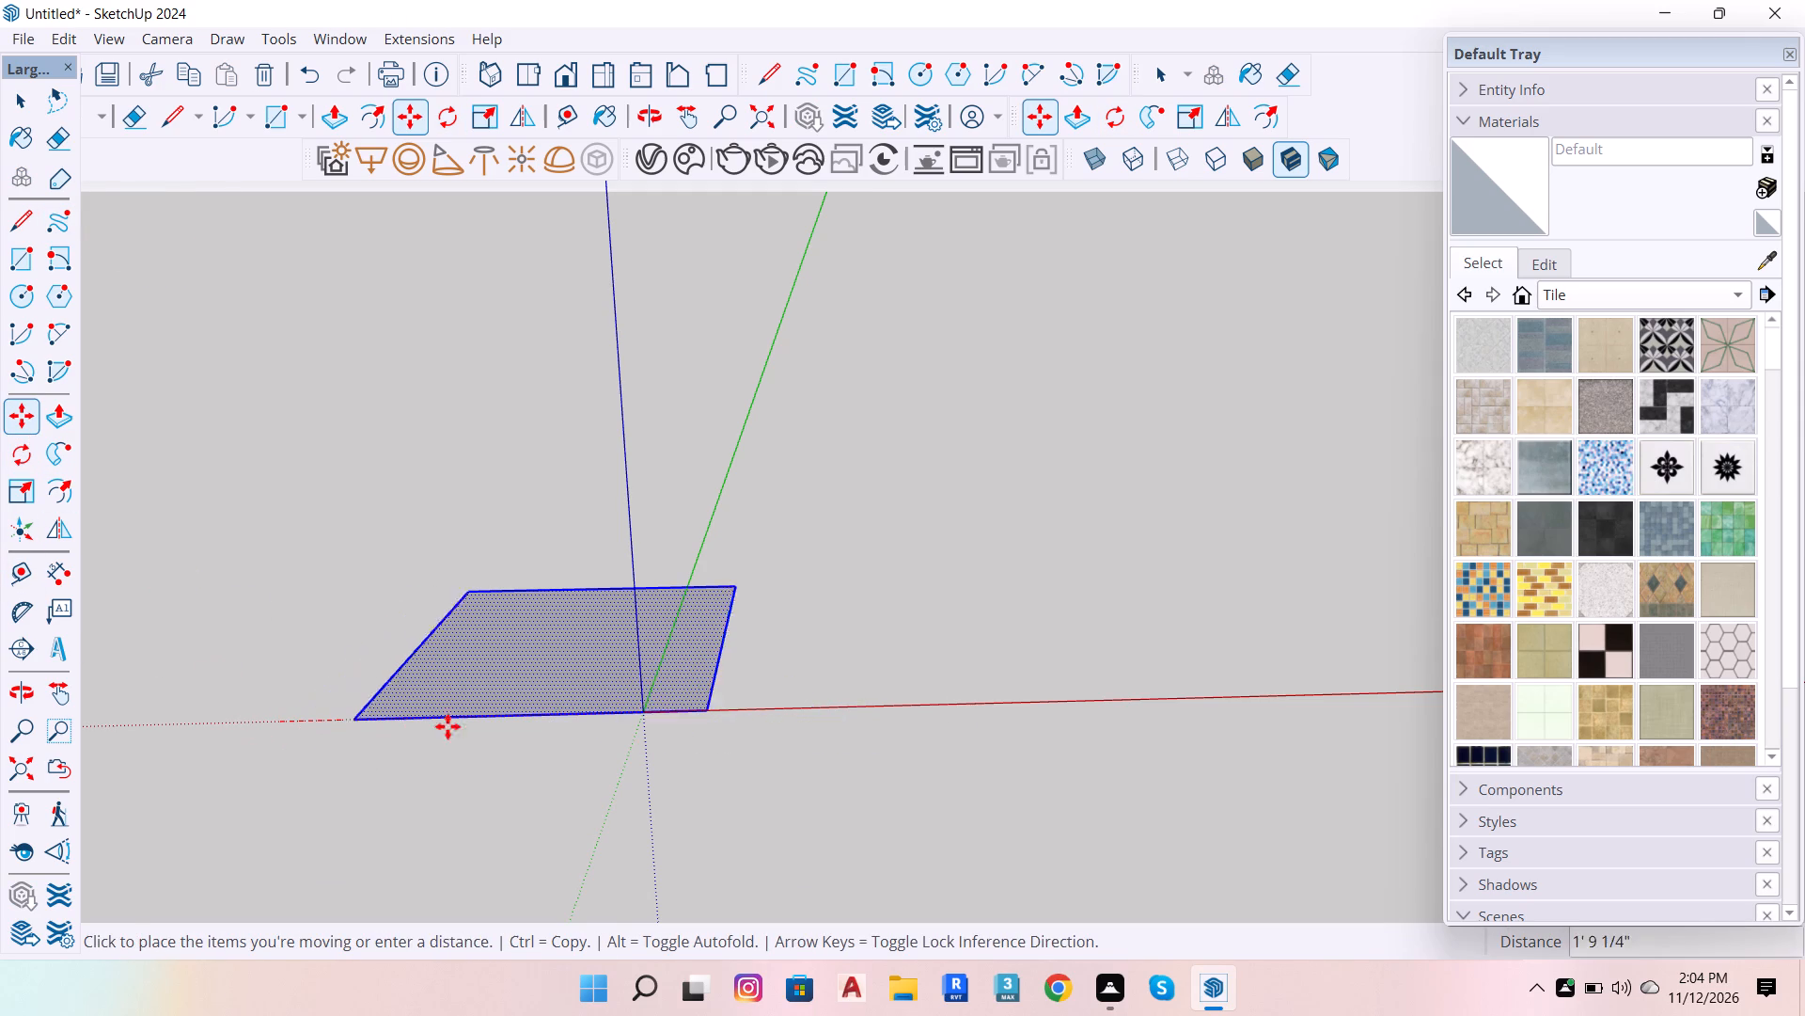
pyautogui.click(638, 703)
pyautogui.scroll(-6, 809, 784)
pyautogui.scroll(5, 867, 712)
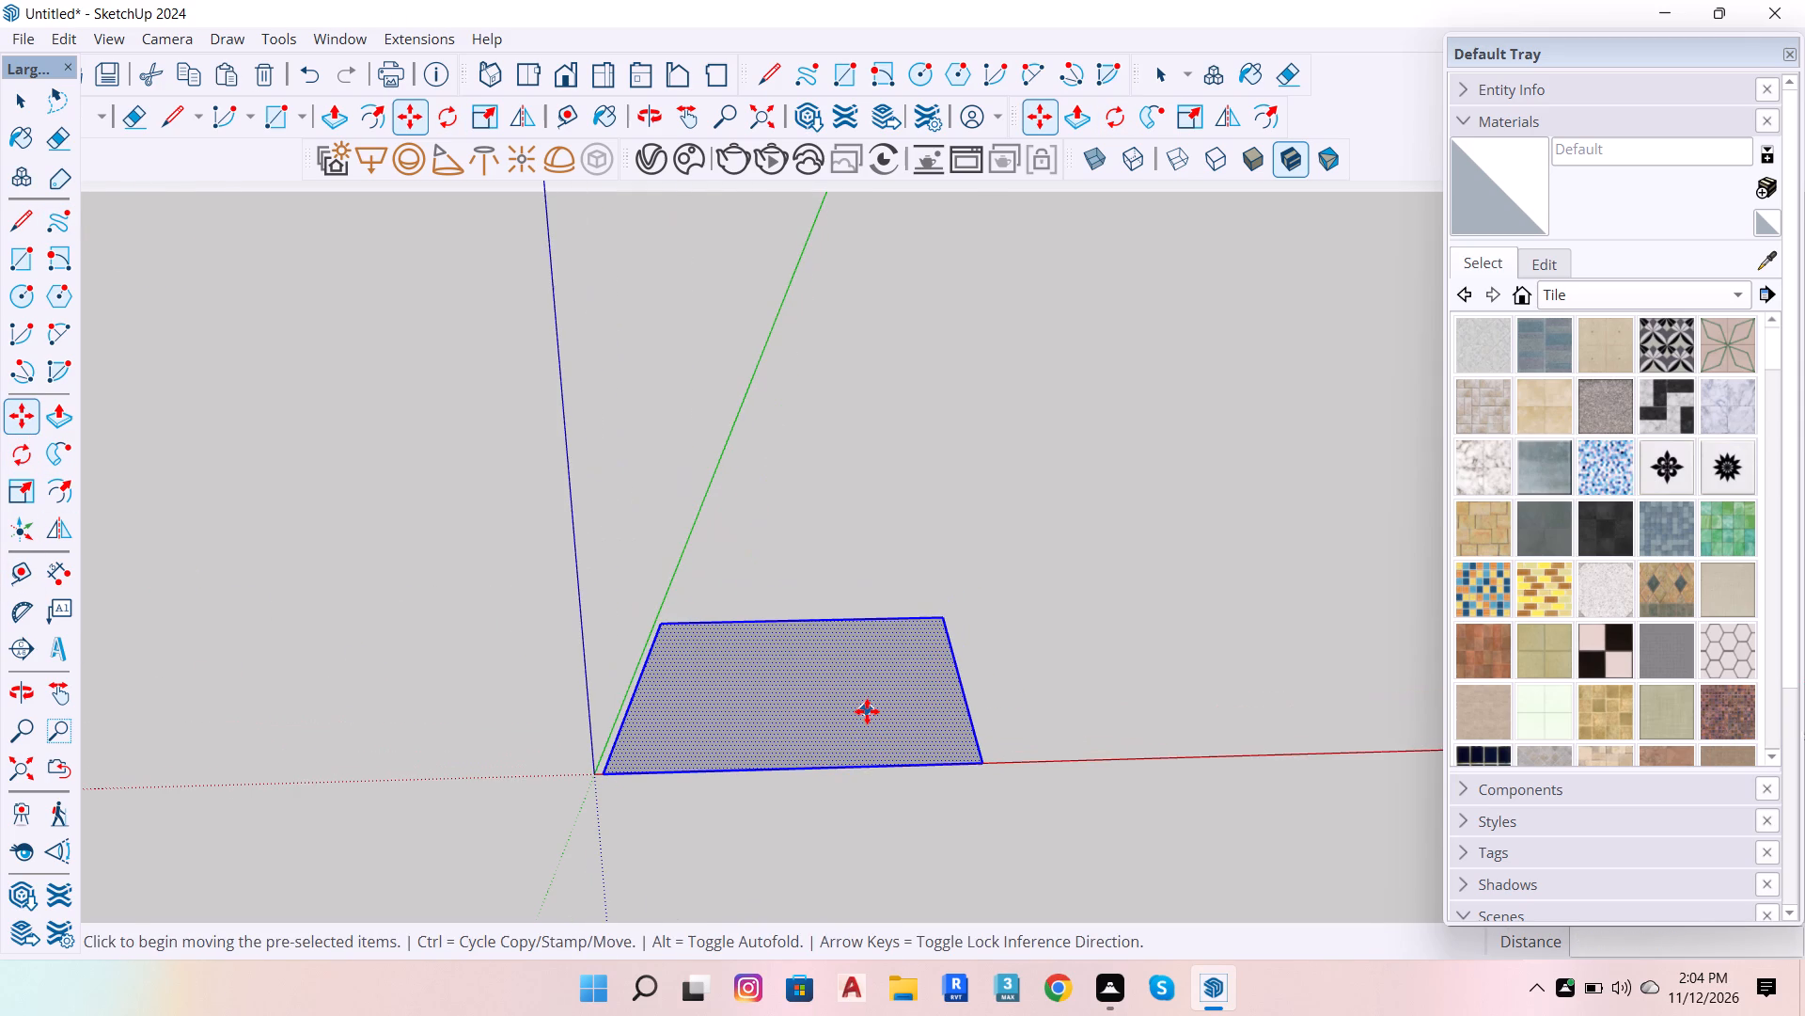
pyautogui.press('space')
pyautogui.scroll(4, 795, 623)
pyautogui.scroll(-6, 769, 639)
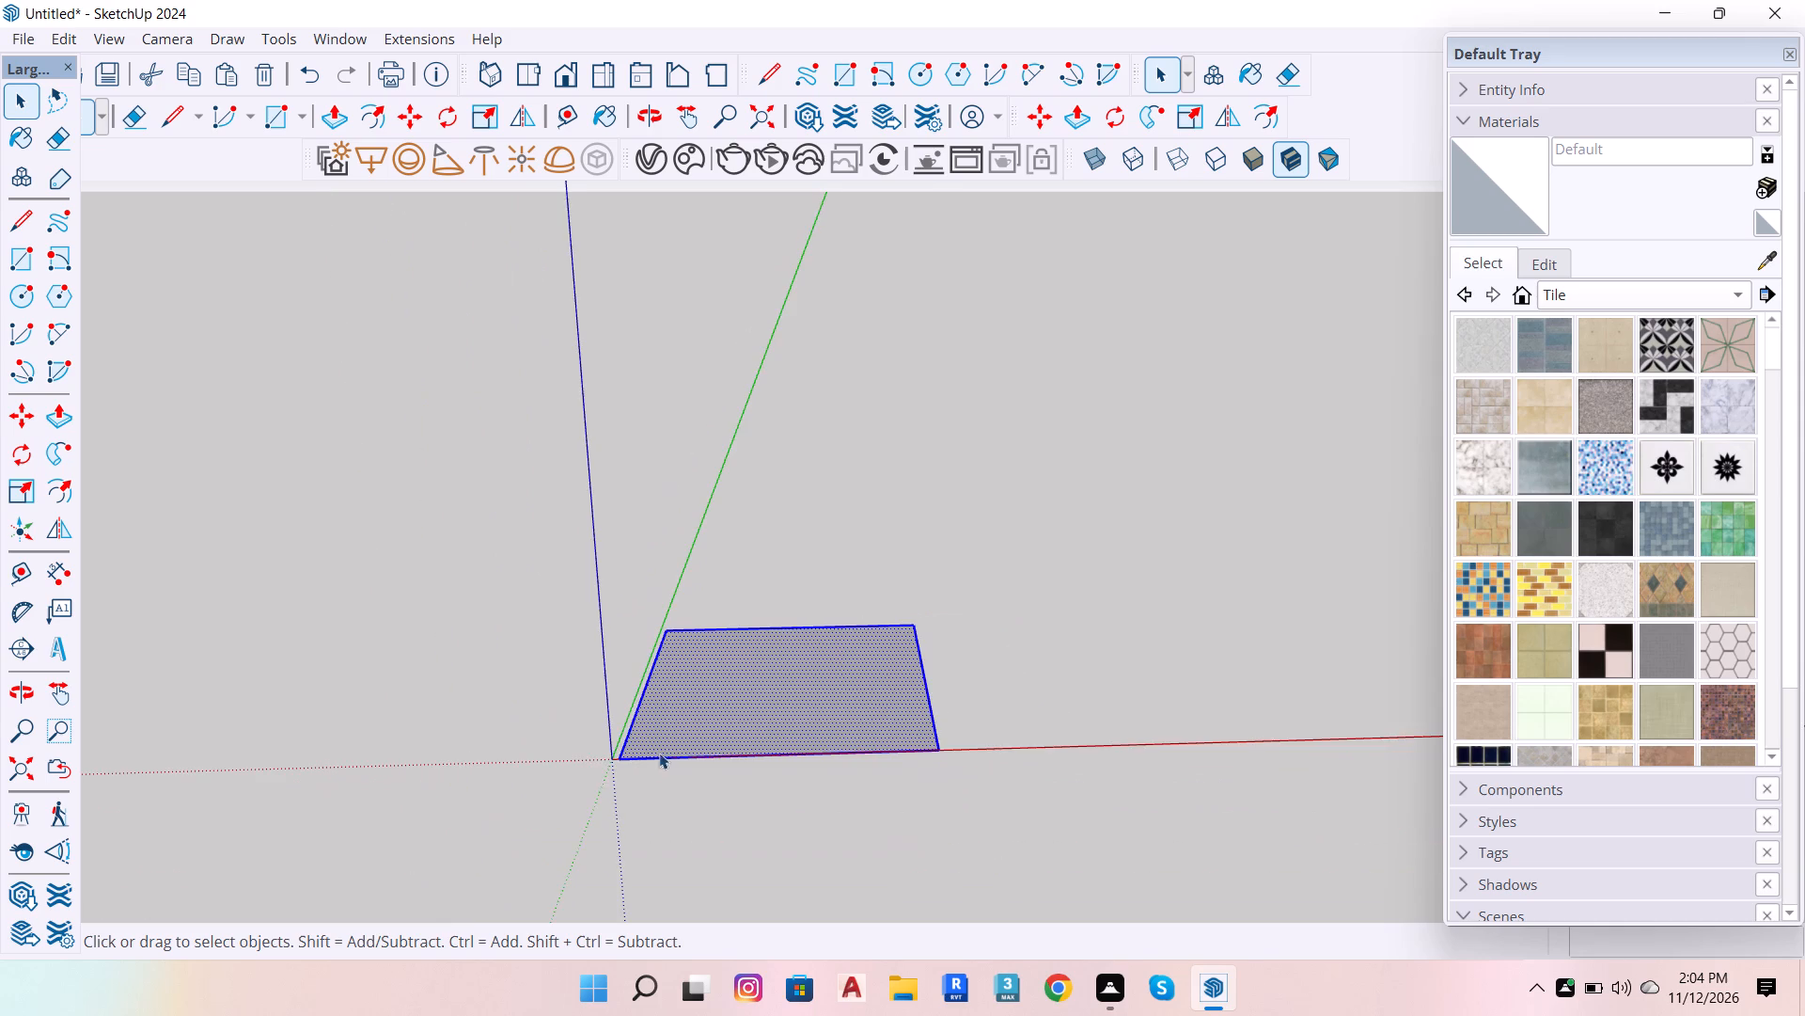
# Move the rectangle by its near front corner exactly onto the origin.
pyautogui.scroll(5, 610, 795)
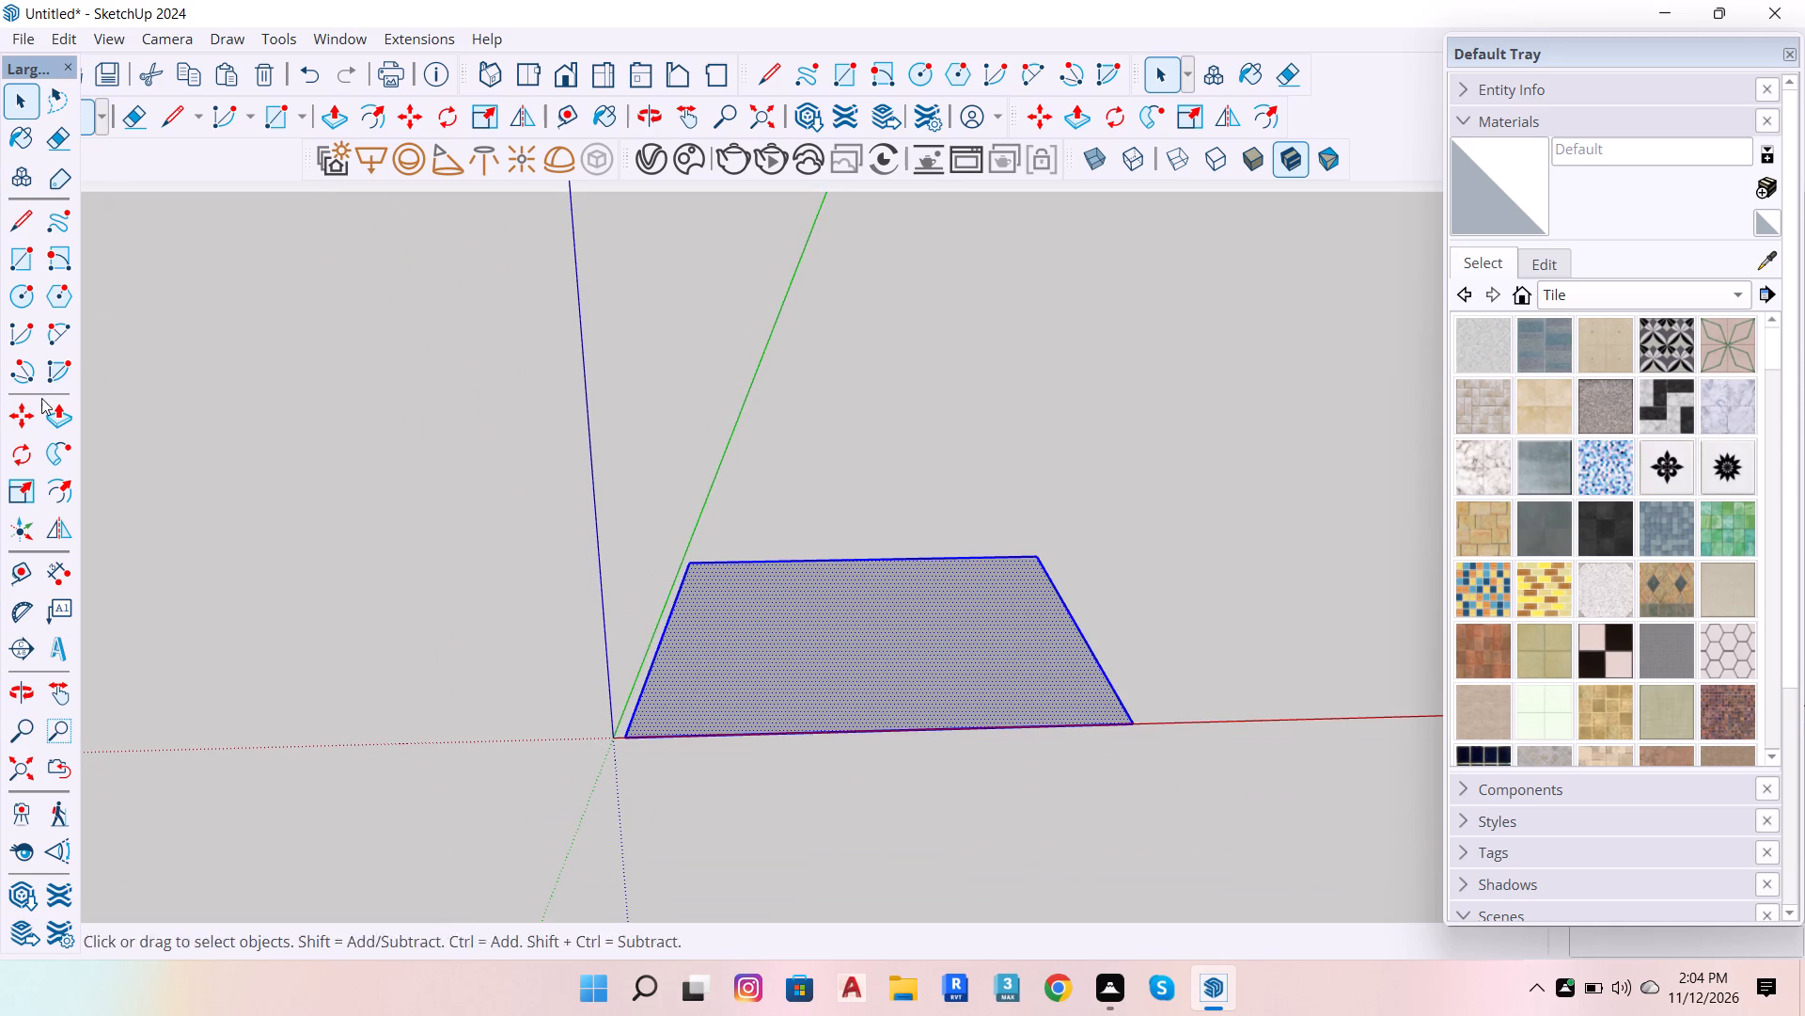
pyautogui.click(26, 421)
pyautogui.scroll(6, 652, 670)
pyautogui.scroll(7, 605, 772)
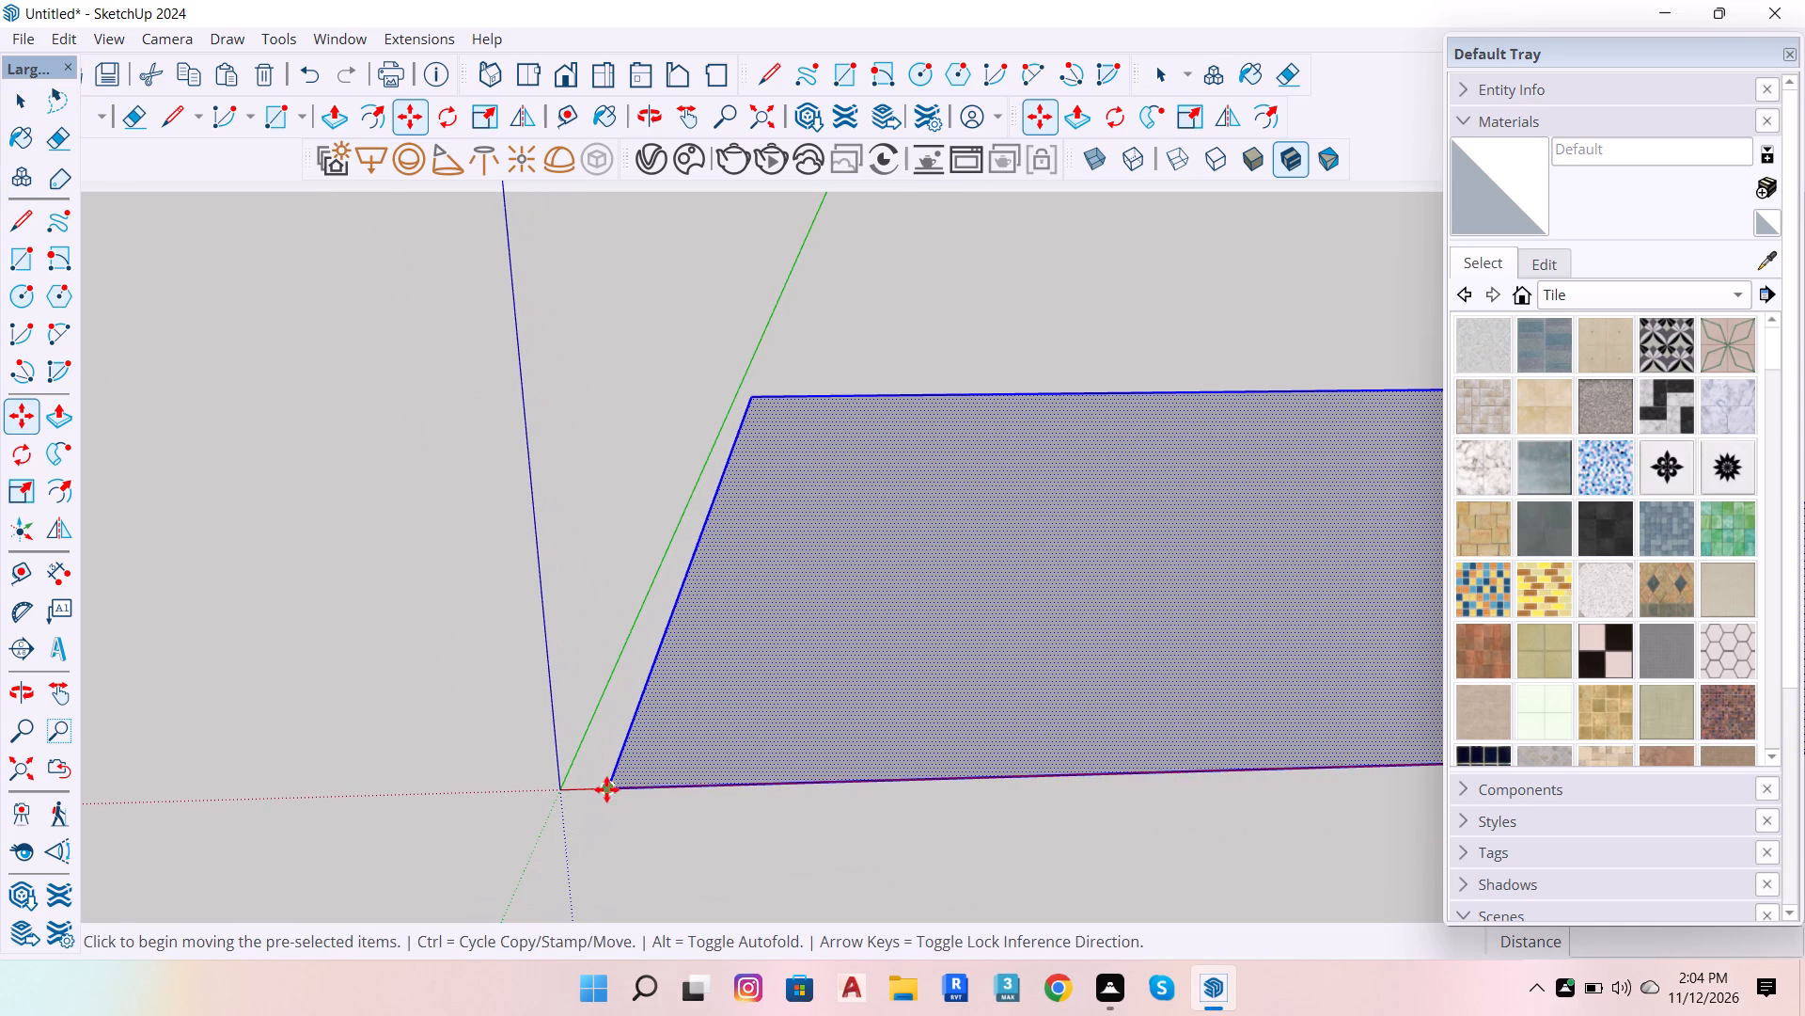
pyautogui.click(606, 789)
pyautogui.click(559, 782)
pyautogui.scroll(-15, 678, 786)
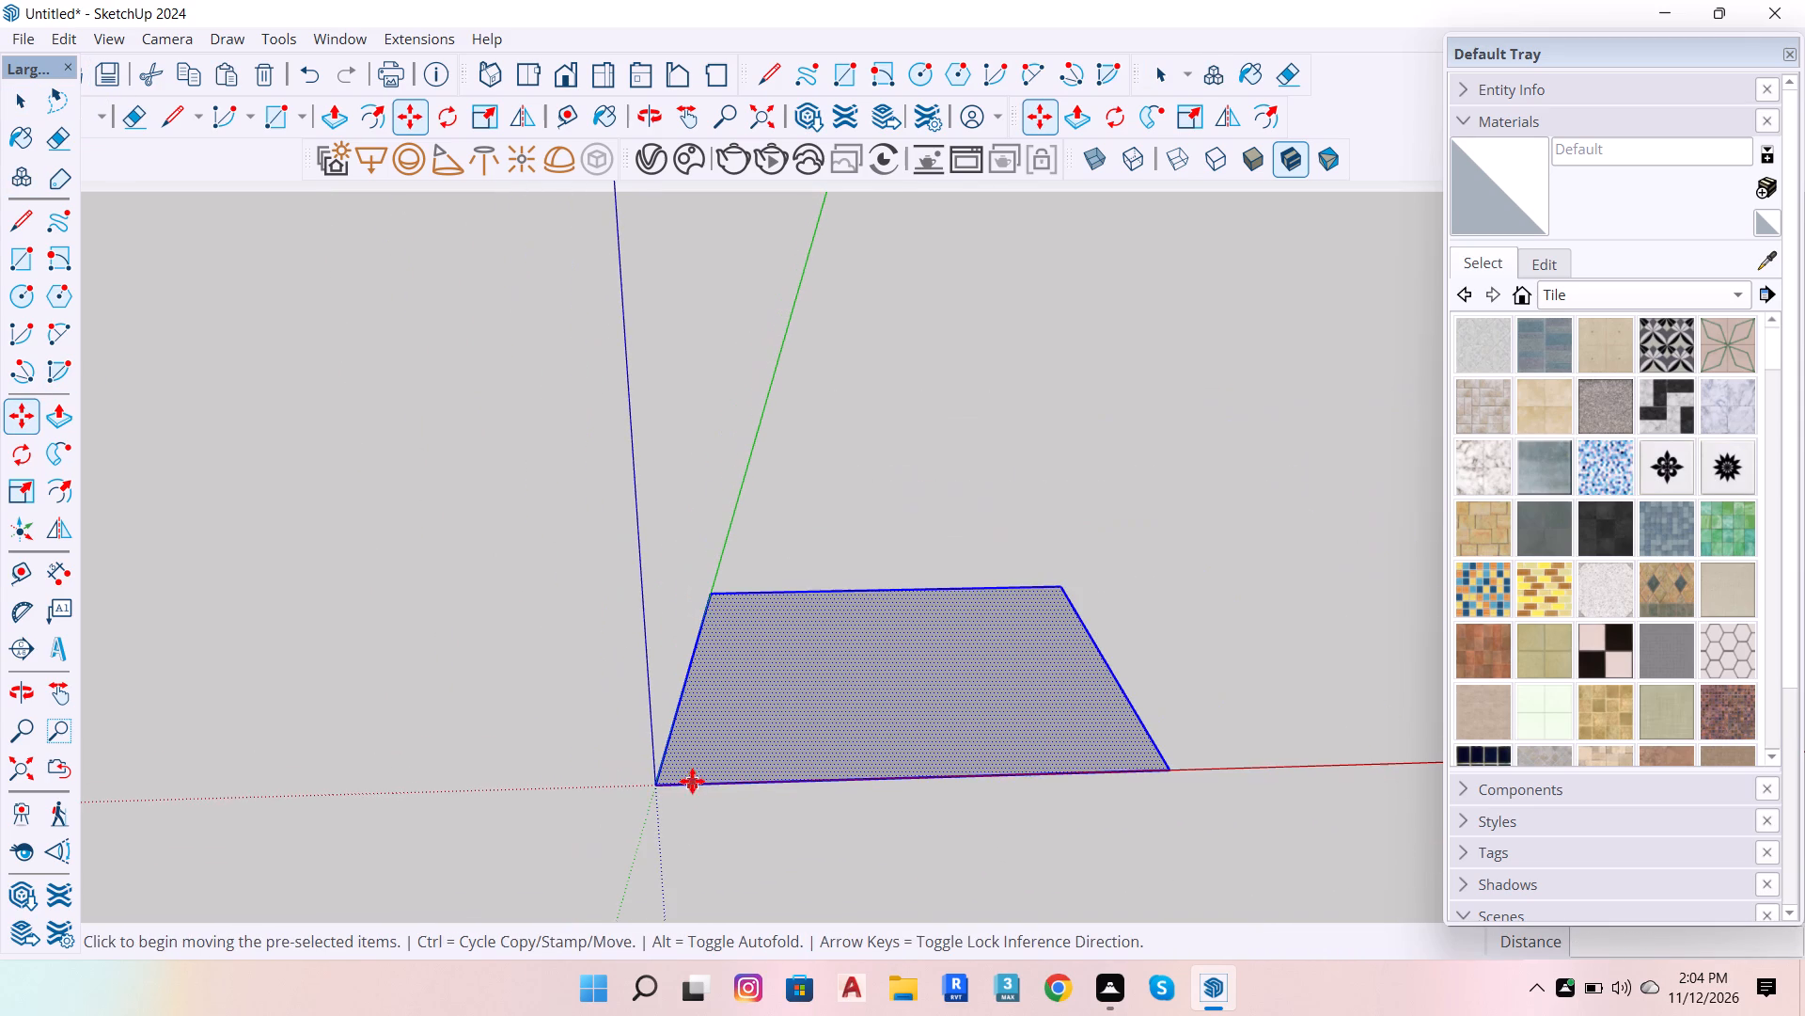
pyautogui.press('space')
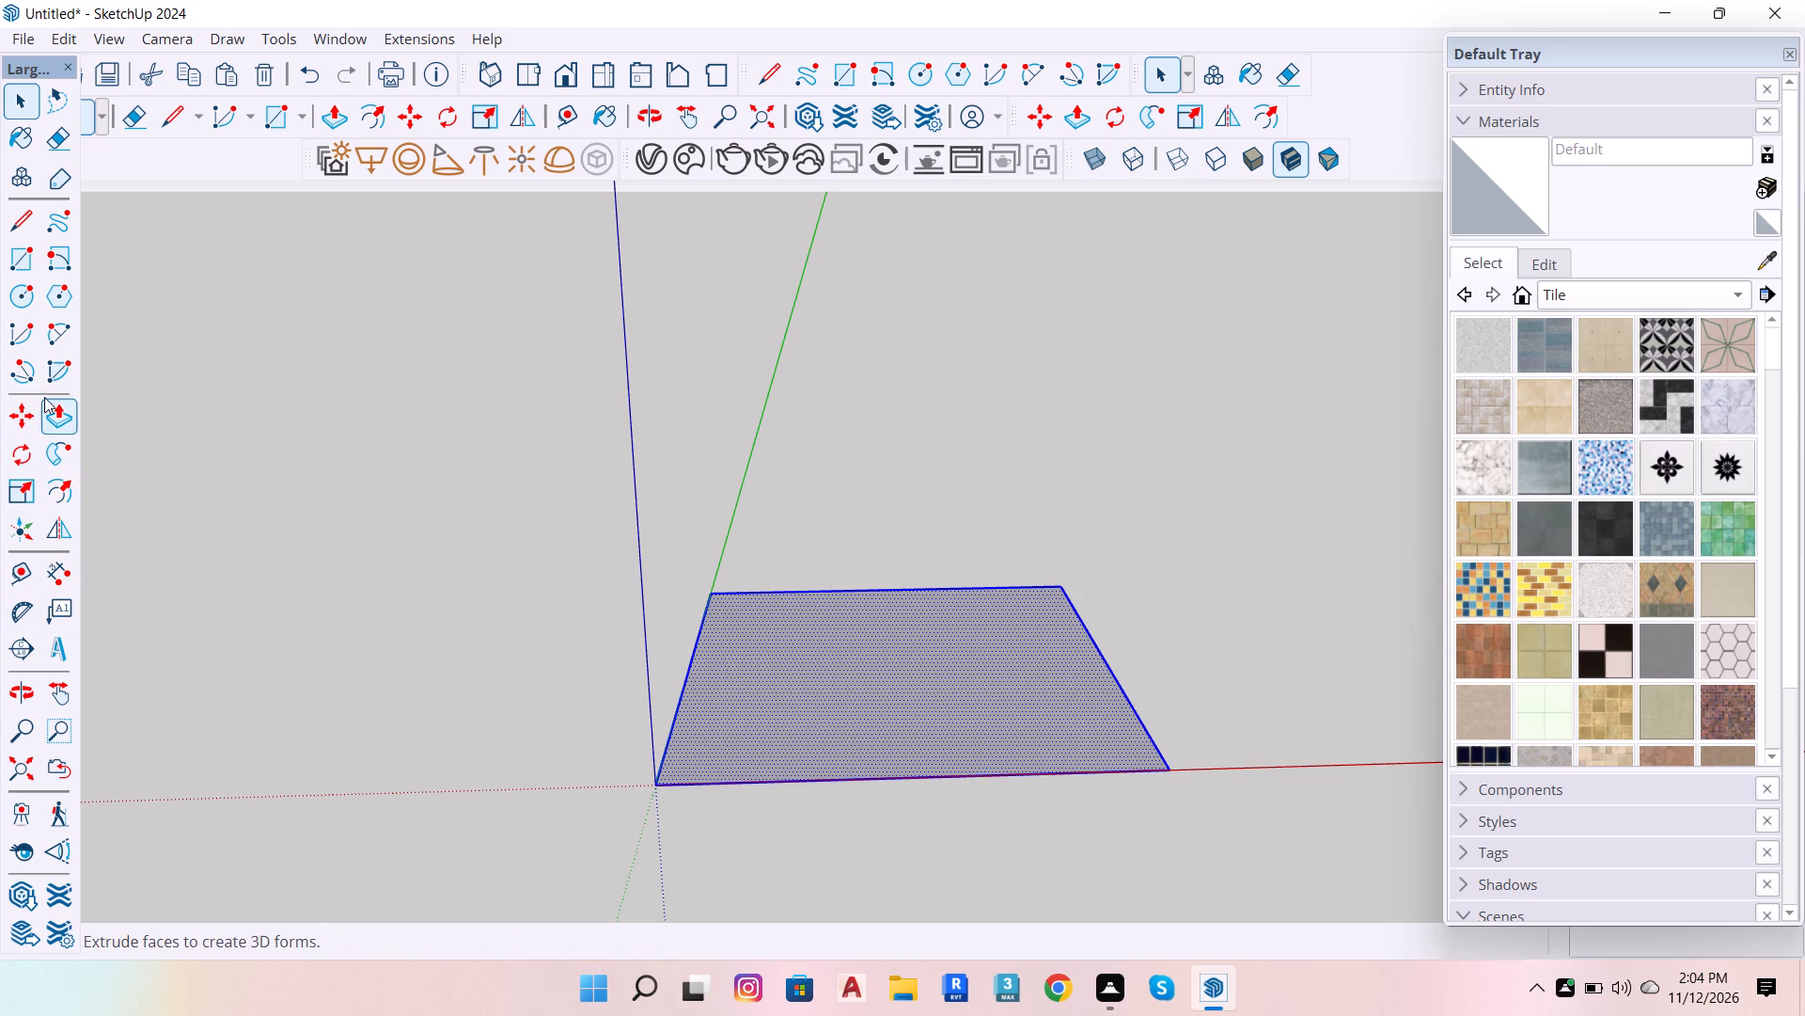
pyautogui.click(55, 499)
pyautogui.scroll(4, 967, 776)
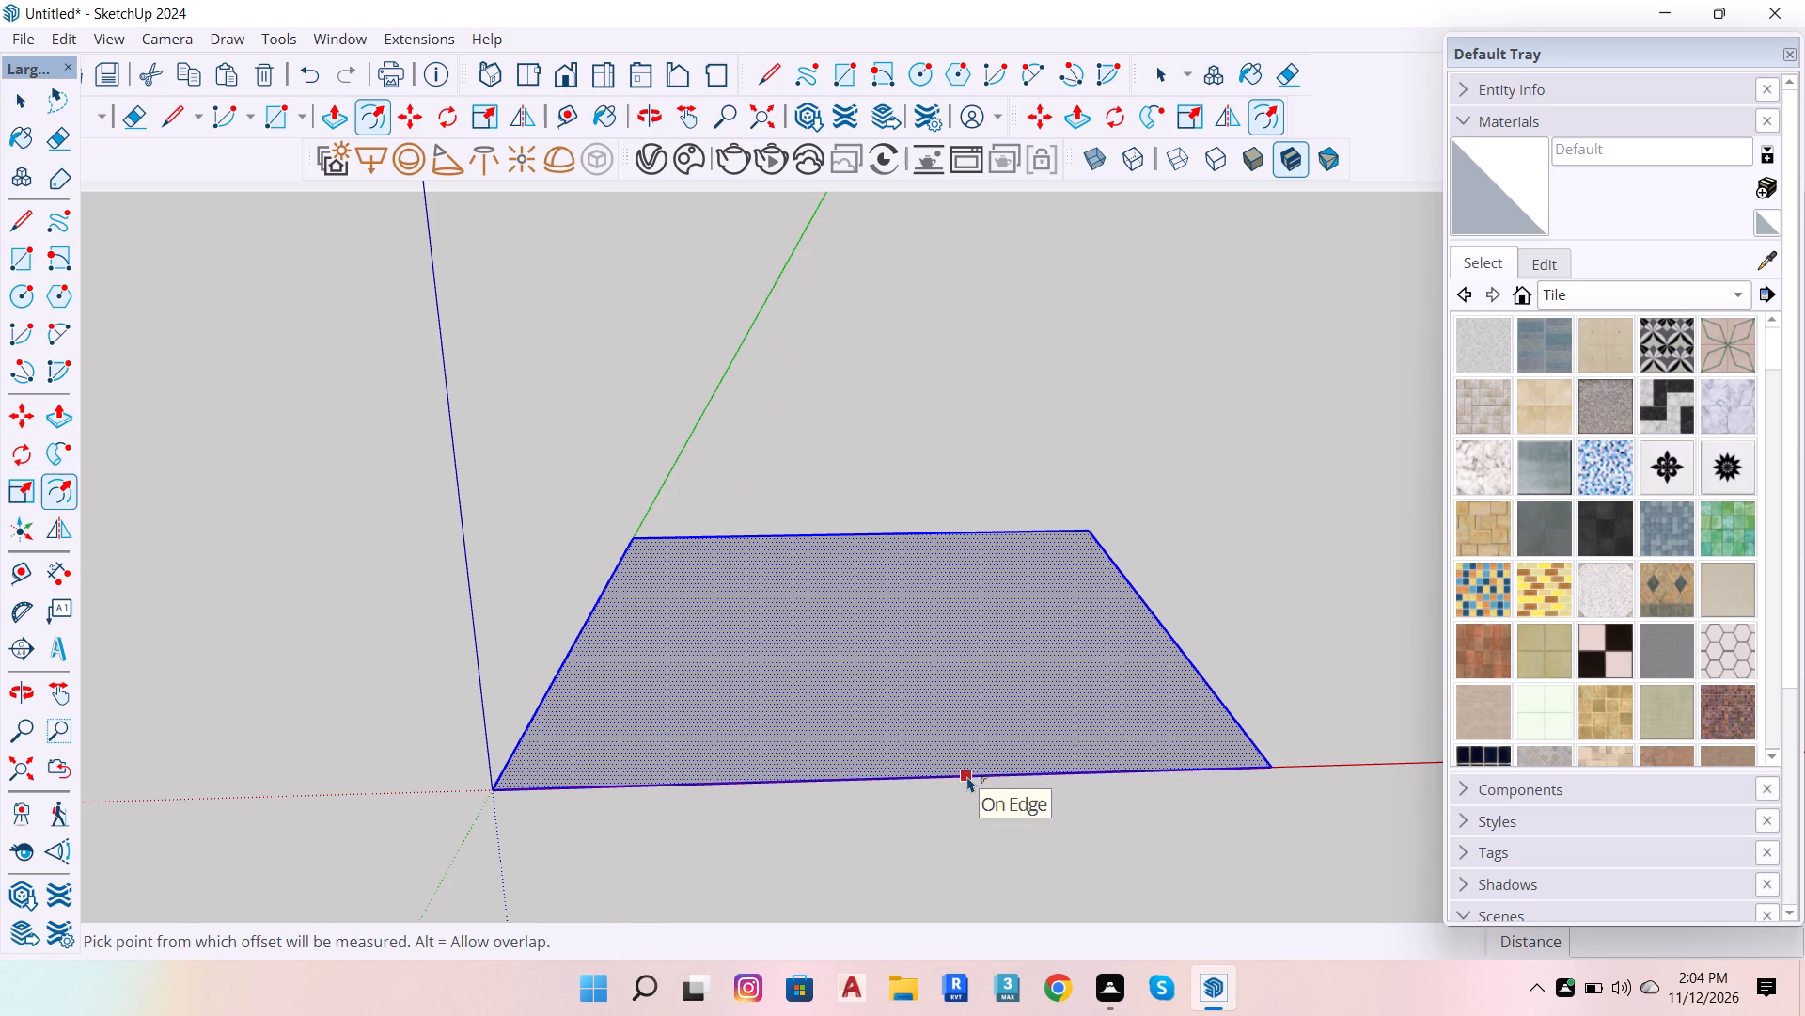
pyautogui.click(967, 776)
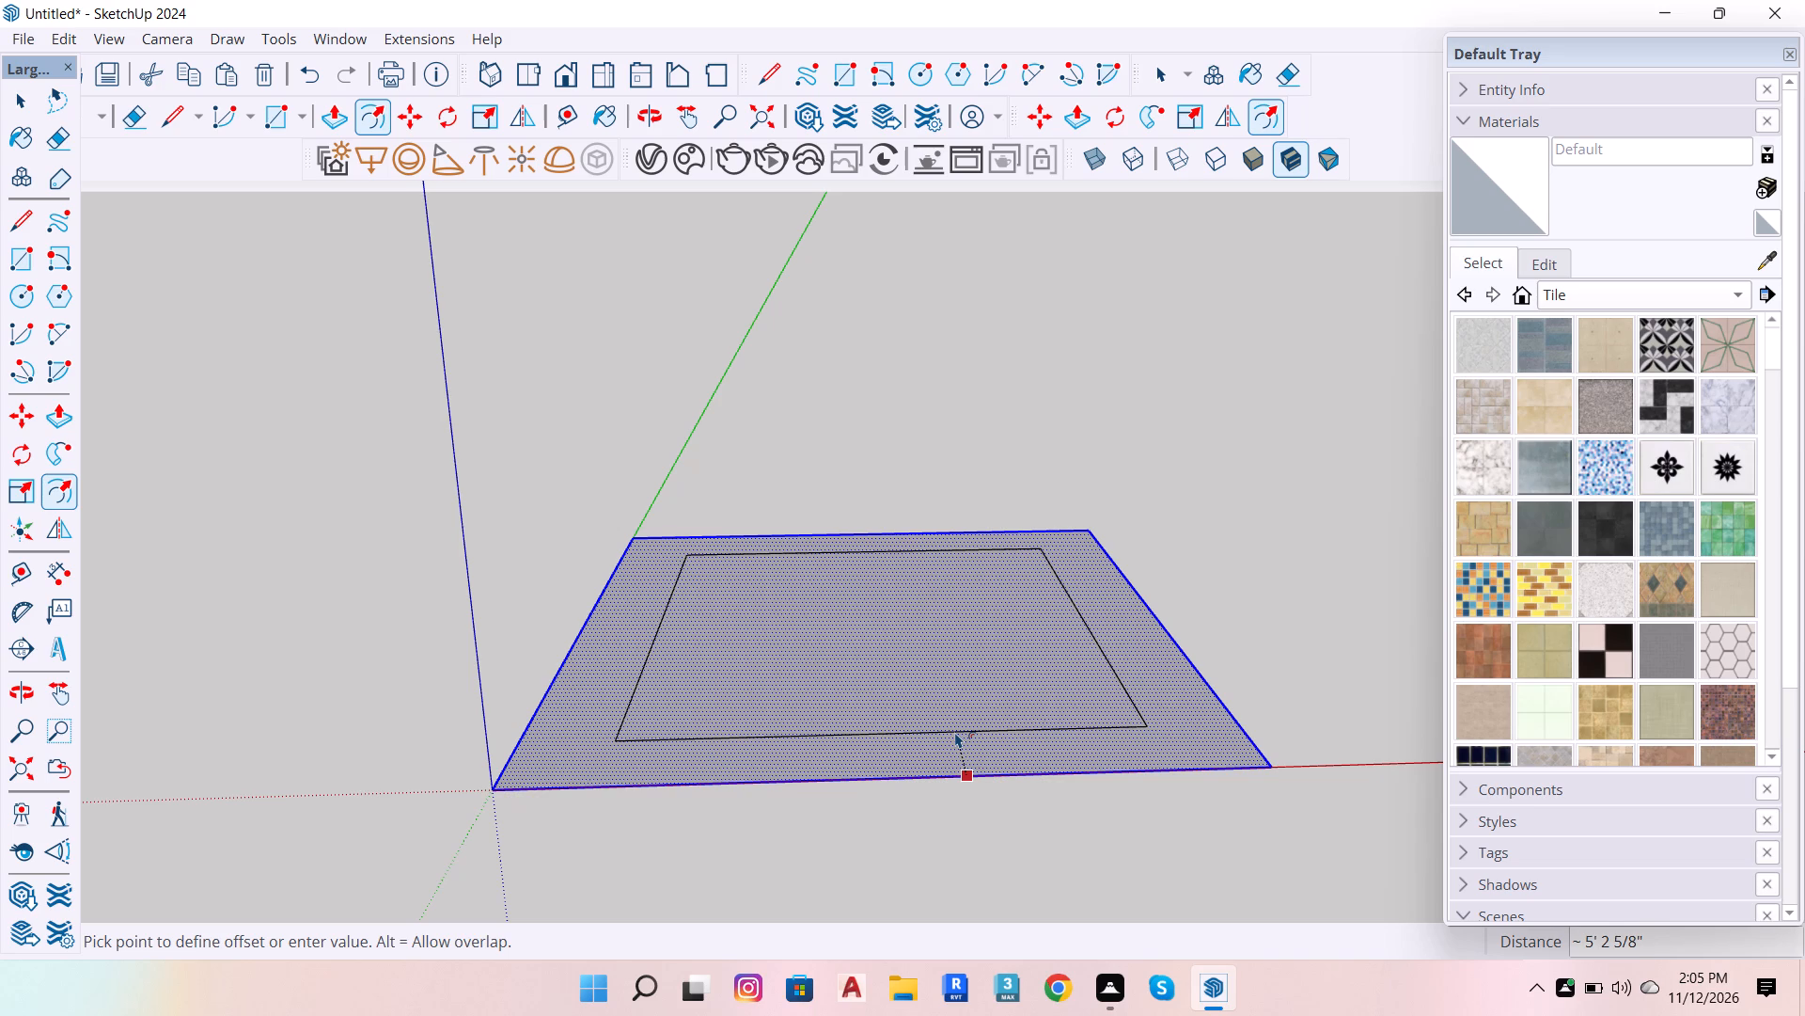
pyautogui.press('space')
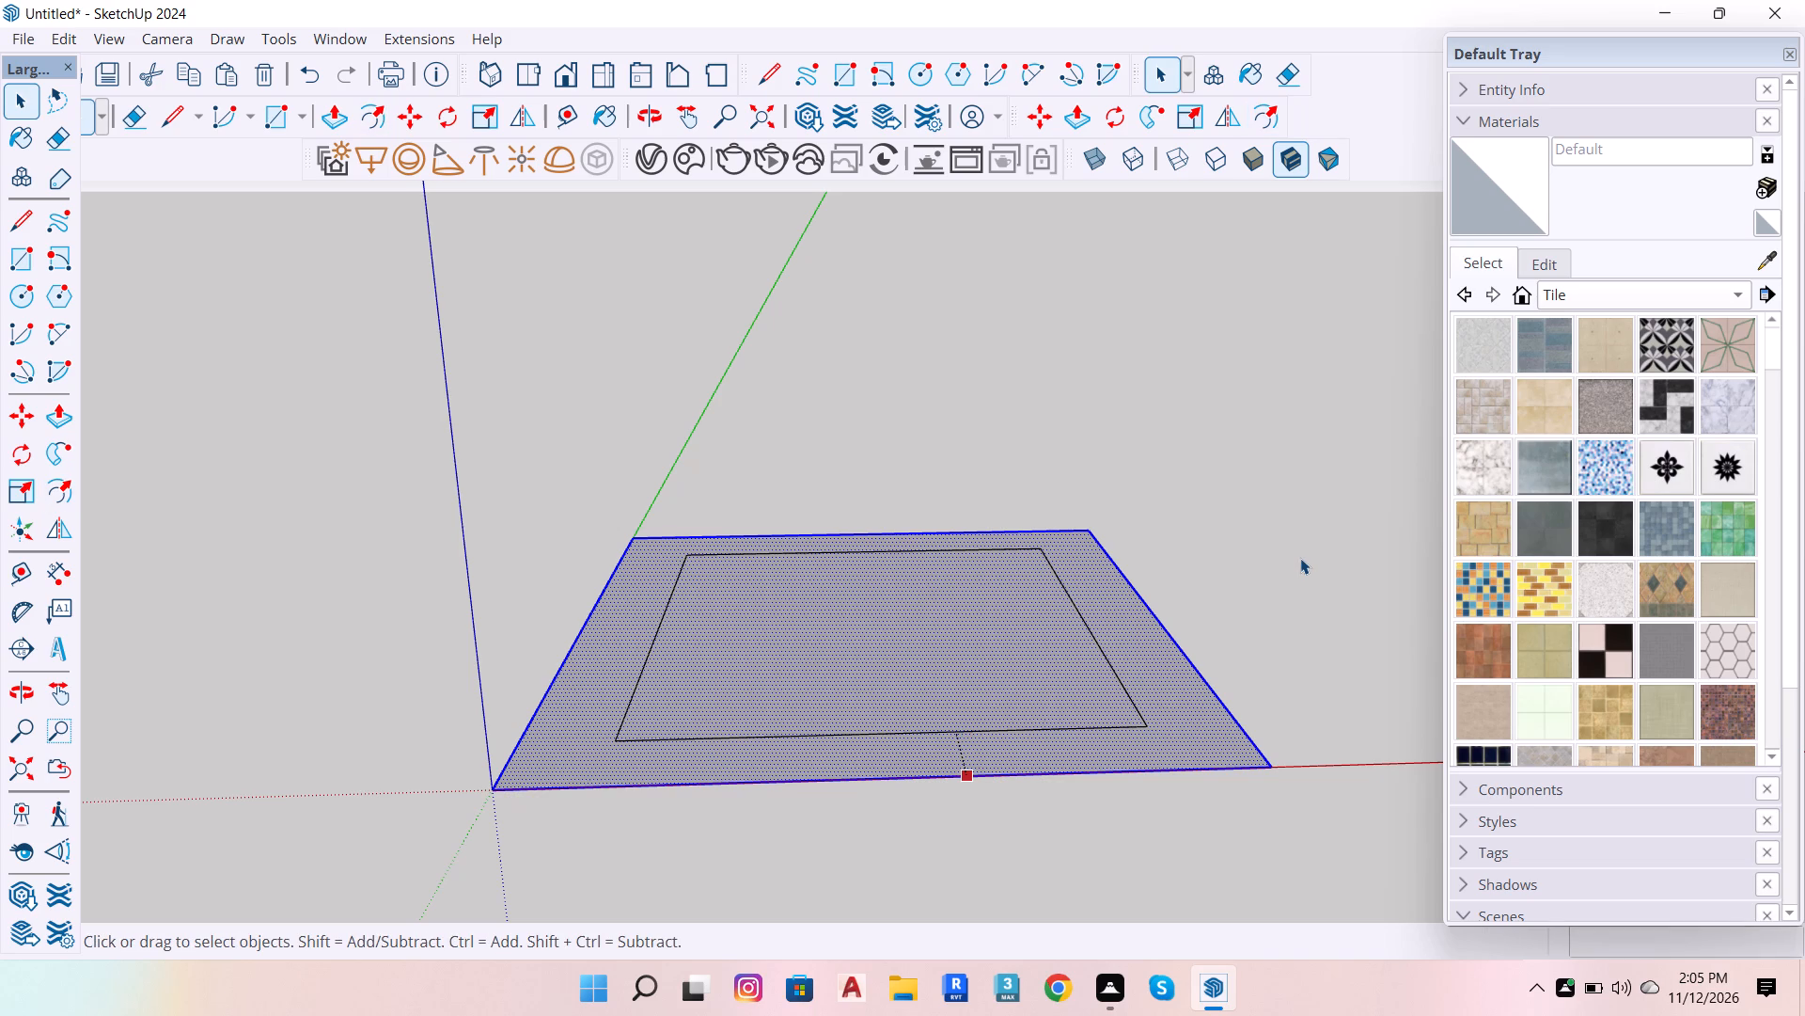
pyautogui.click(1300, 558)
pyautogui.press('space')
# Place a guide line 9" inside the rectangle, parallel to the side edge opposite the green axis.
pyautogui.scroll(3, 1137, 671)
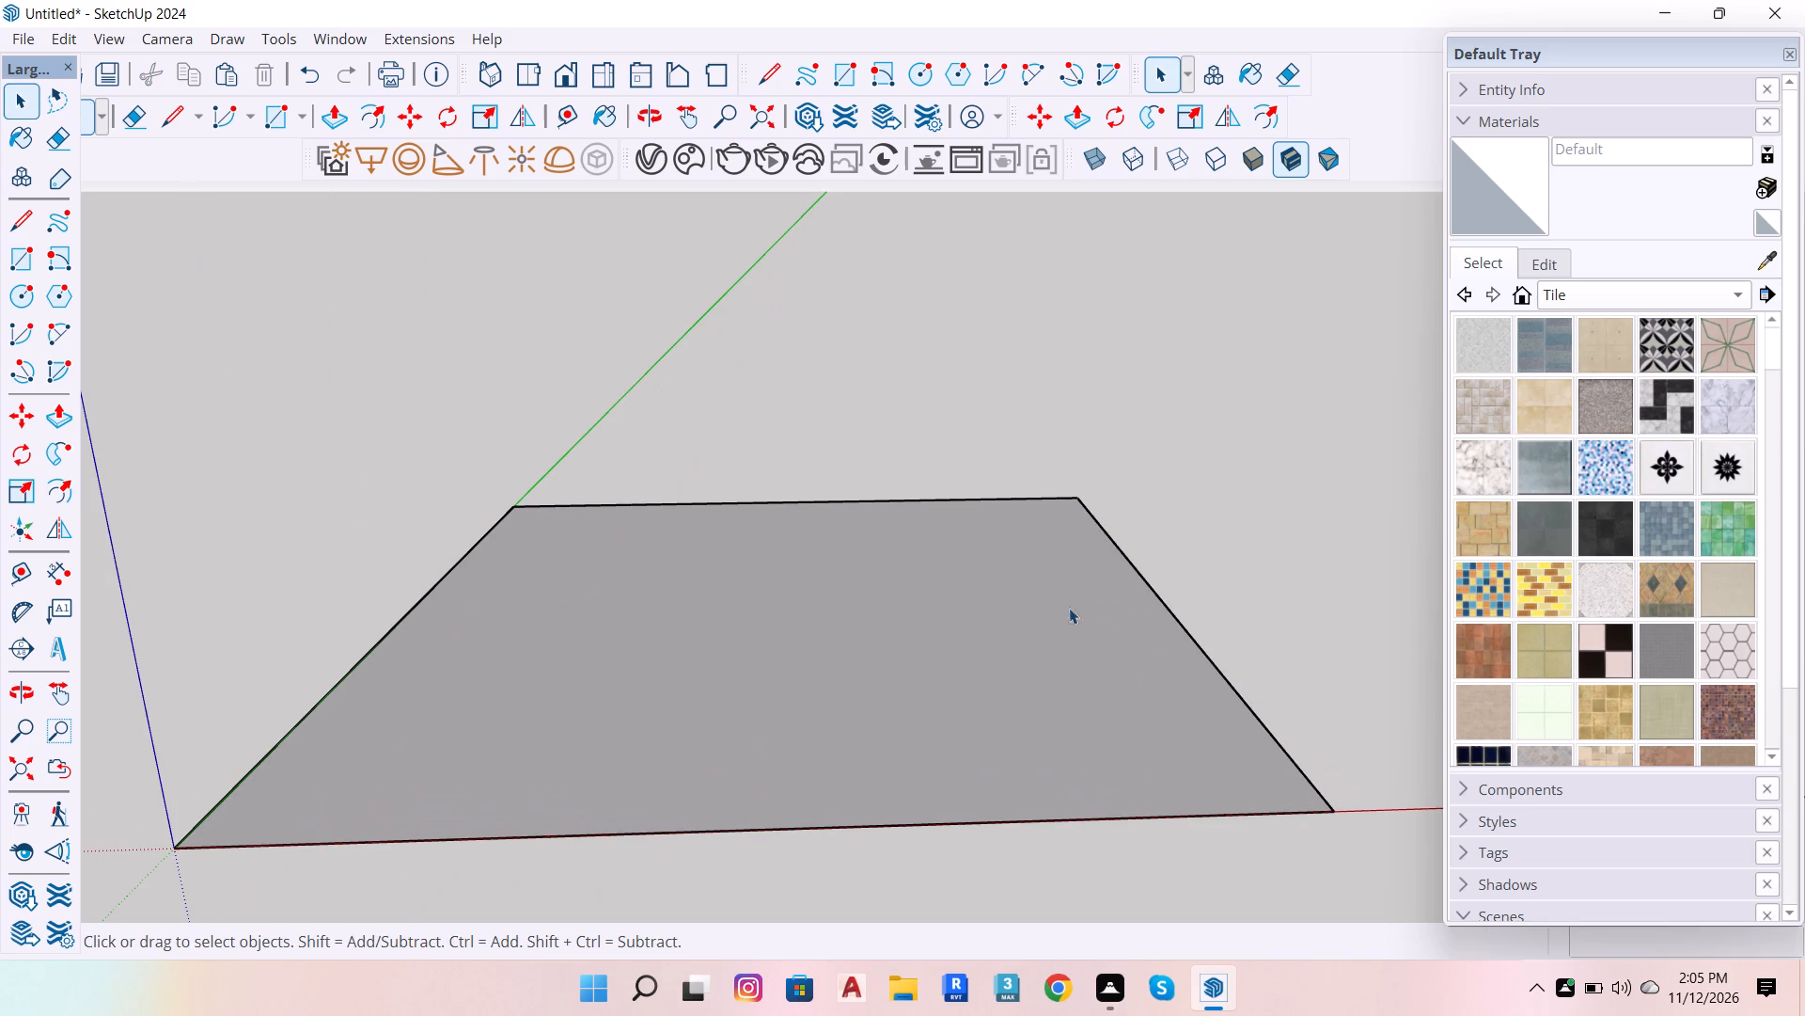
pyautogui.press('o')
pyautogui.moveTo(1058, 658); pyautogui.dragTo(1099, 1015)
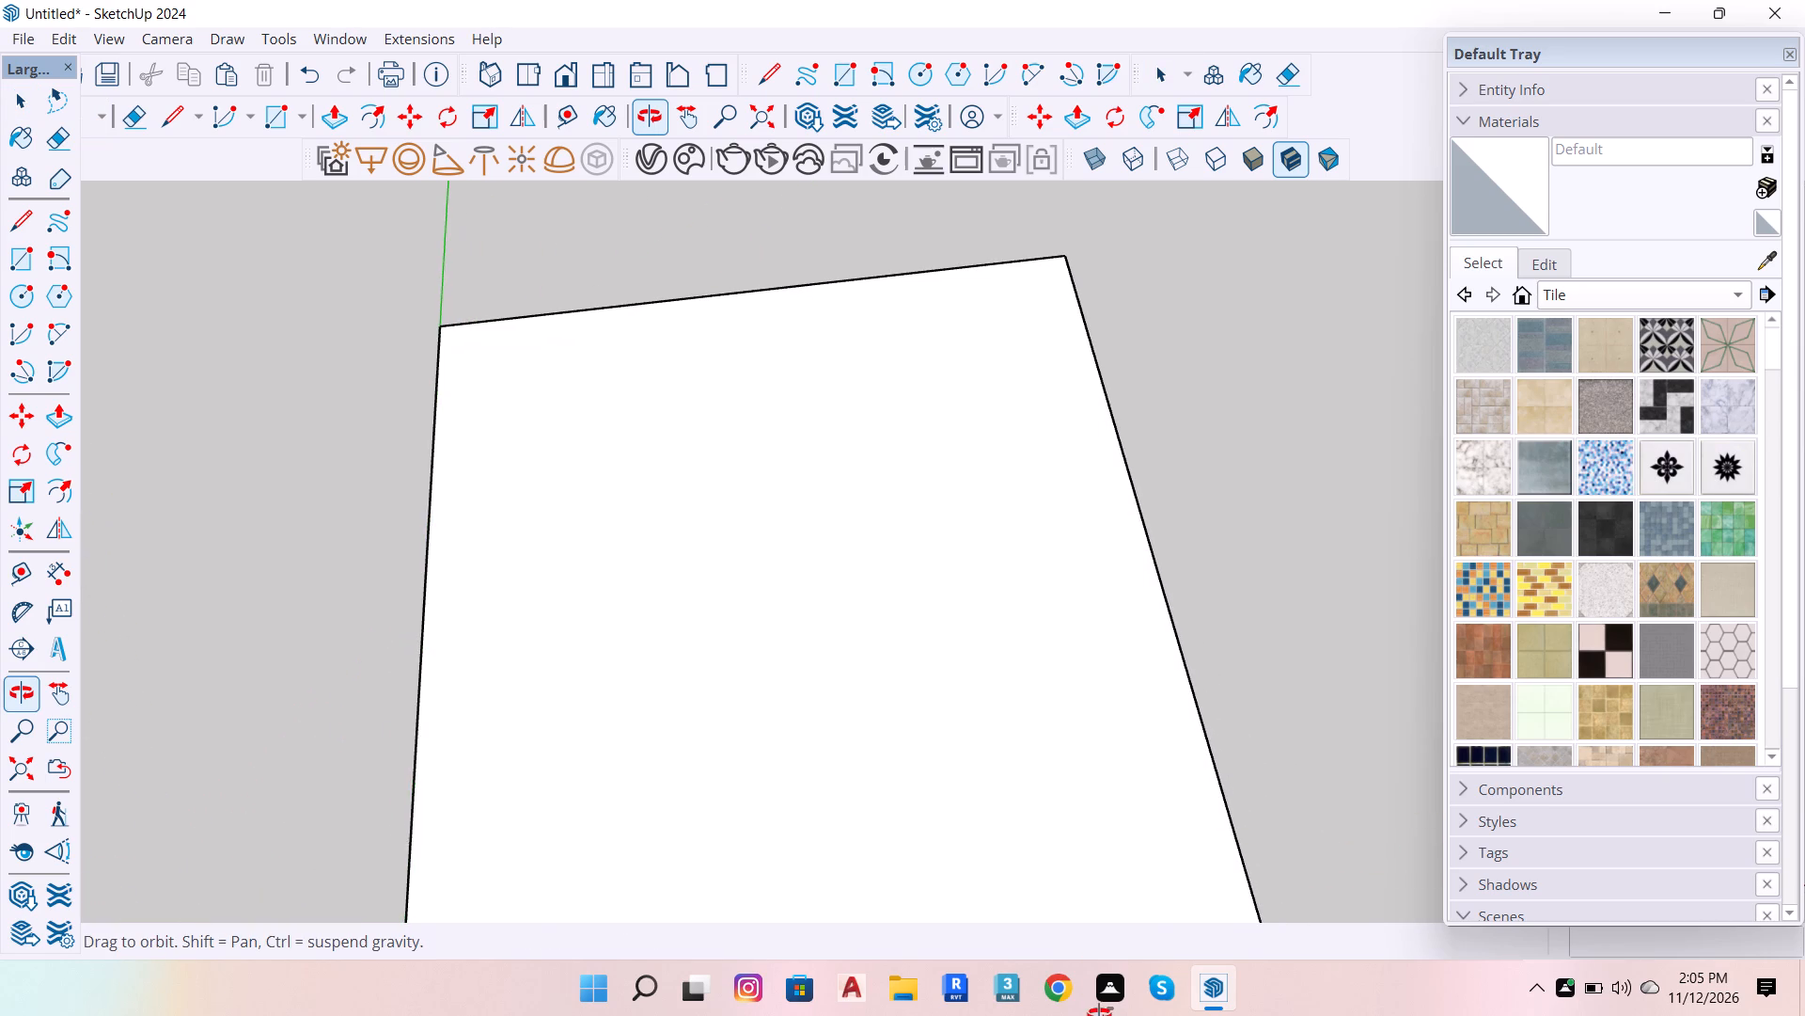
pyautogui.moveTo(1099, 1015); pyautogui.dragTo(1099, 1013)
pyautogui.scroll(-5, 1090, 966)
pyautogui.moveTo(1181, 583); pyautogui.dragTo(1065, 642)
pyautogui.moveTo(1014, 536); pyautogui.dragTo(1037, 548)
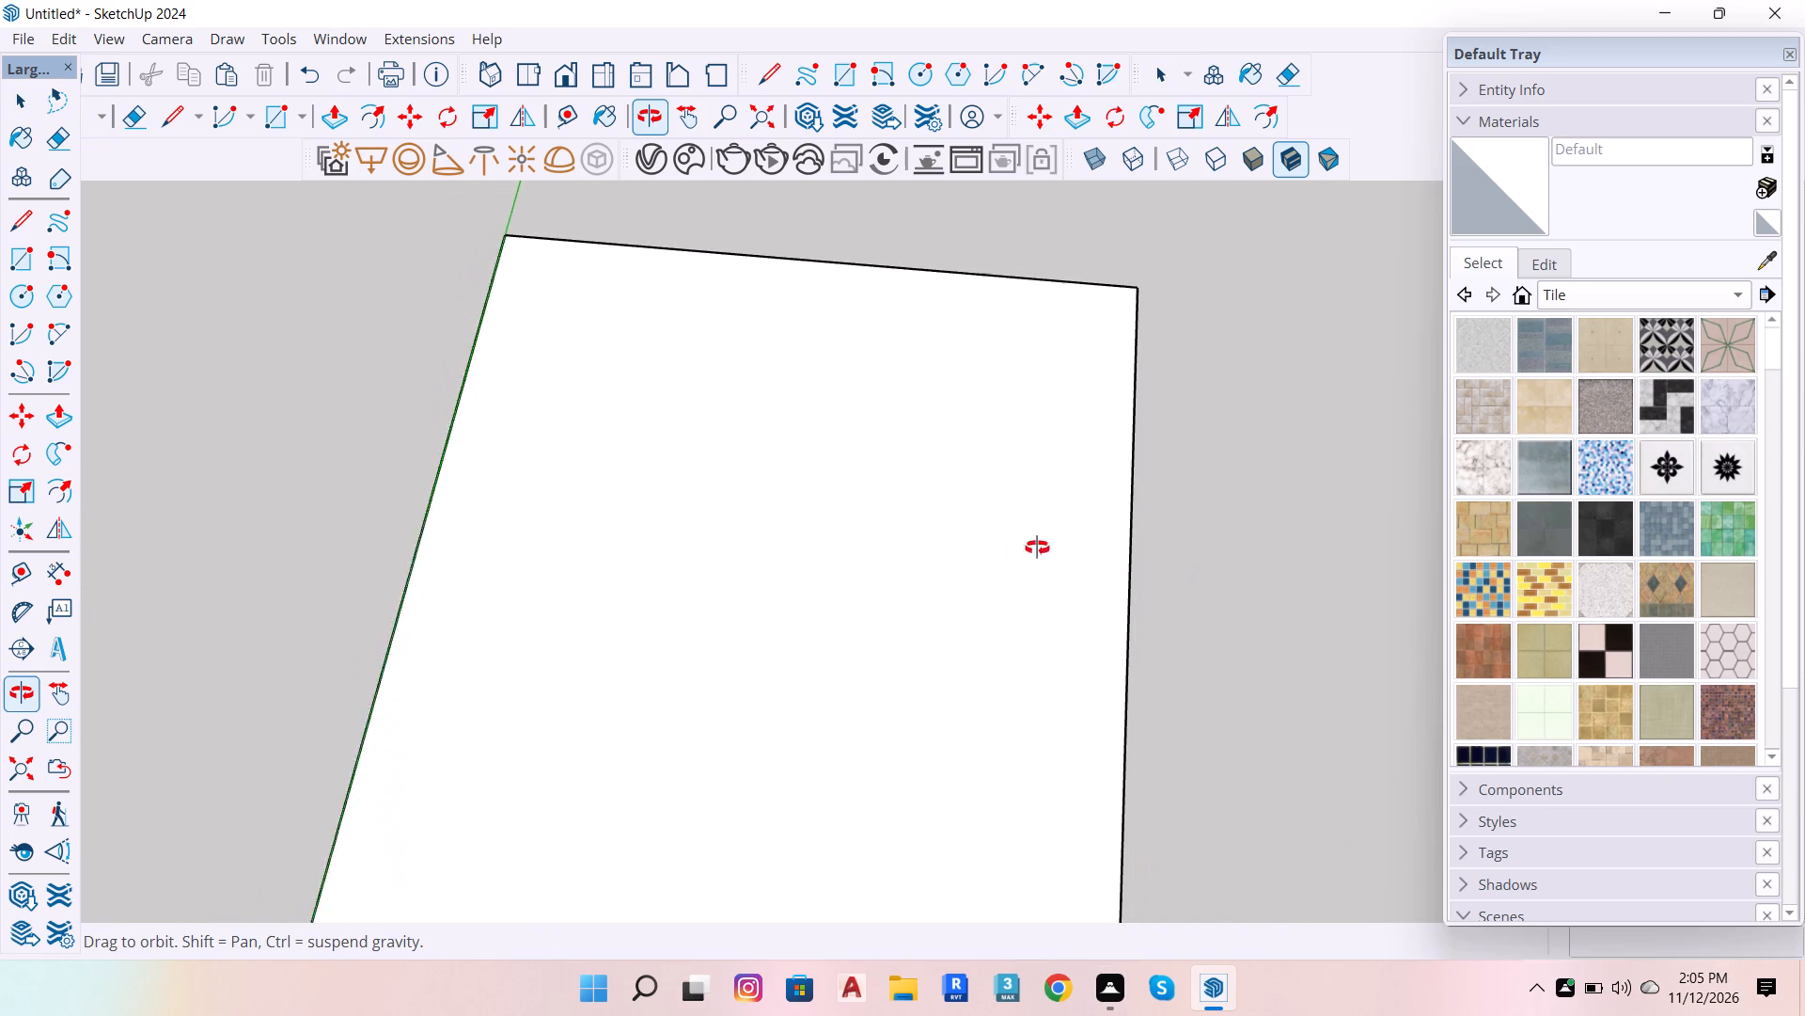
pyautogui.moveTo(1037, 548); pyautogui.dragTo(1122, 570)
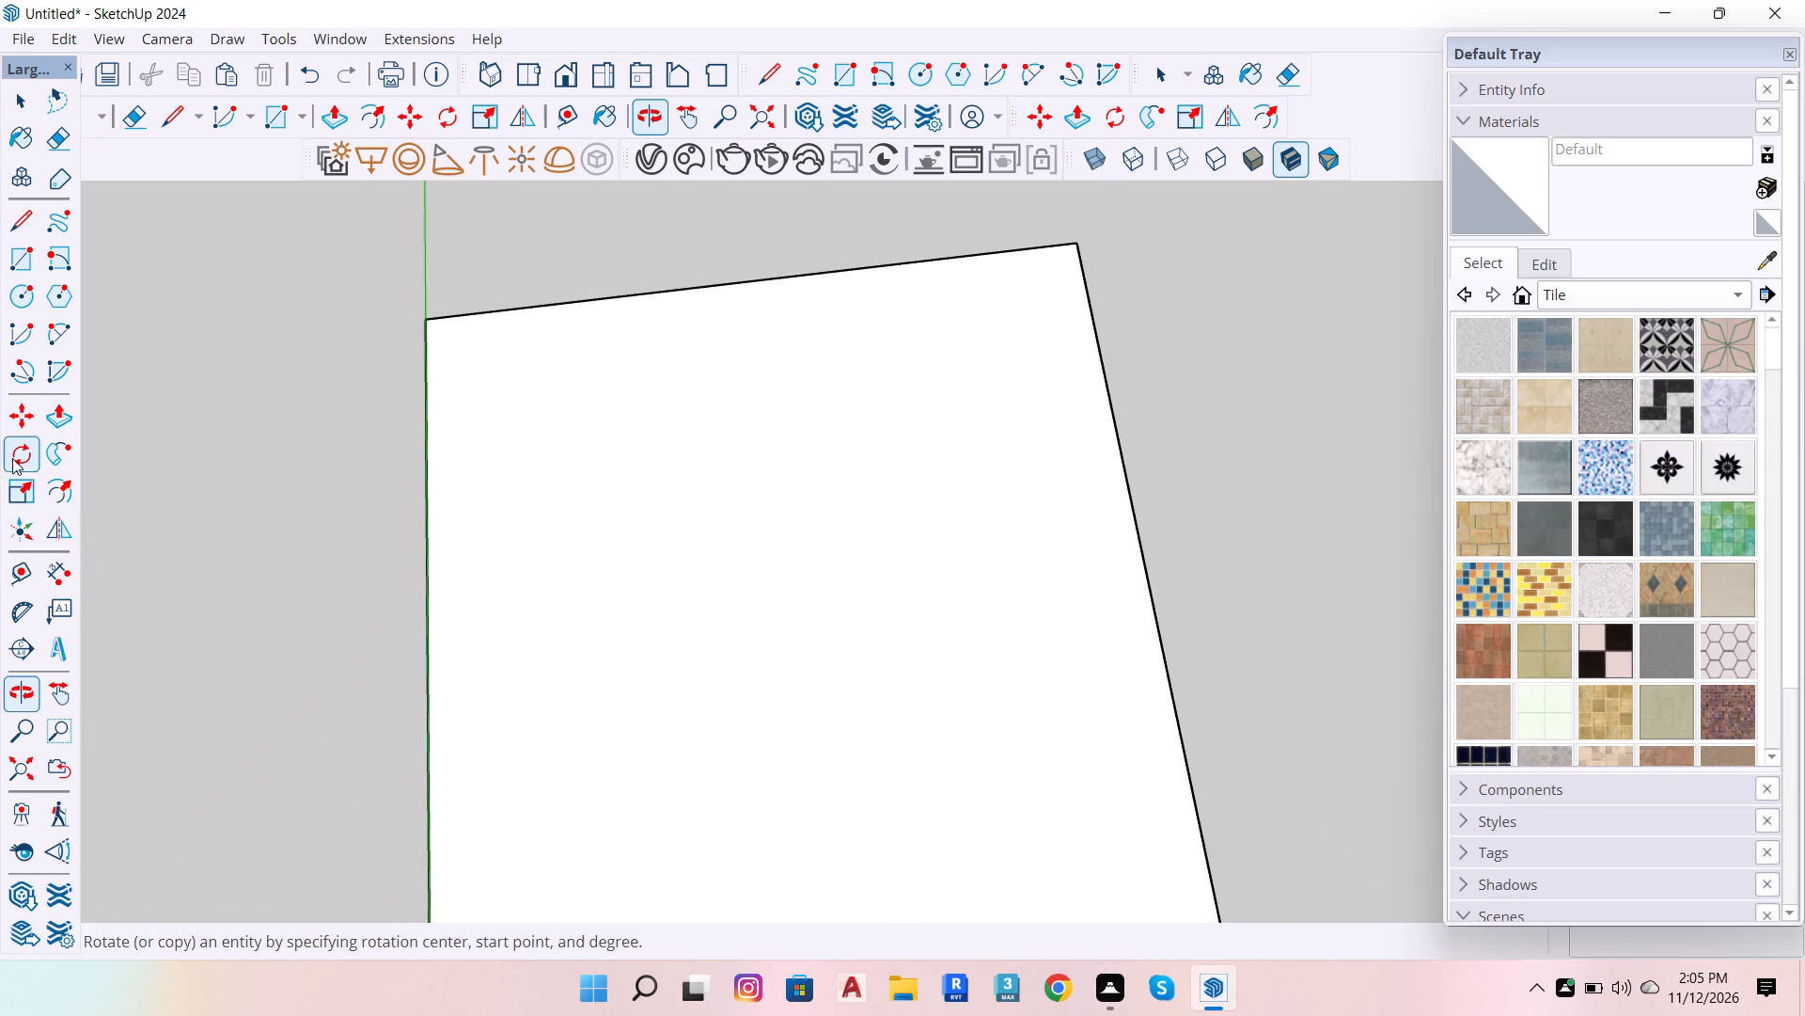
pyautogui.click(12, 573)
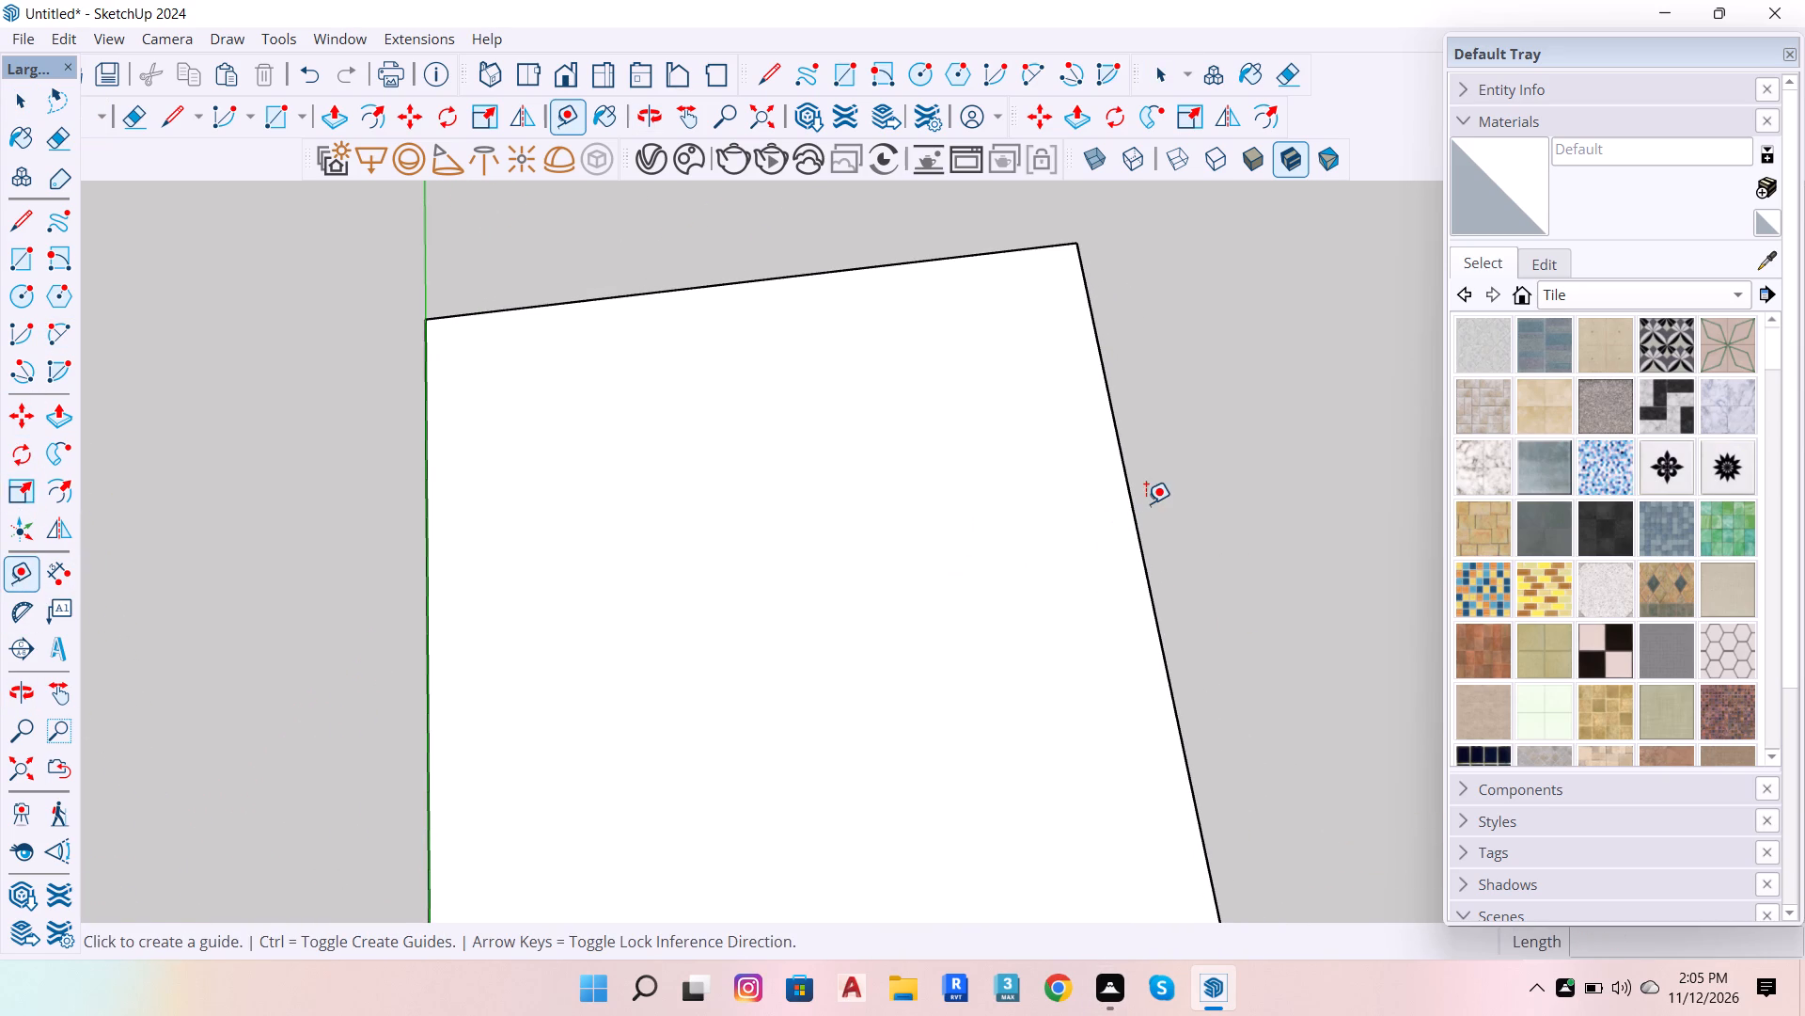
pyautogui.click(1129, 511)
pyautogui.press('9')
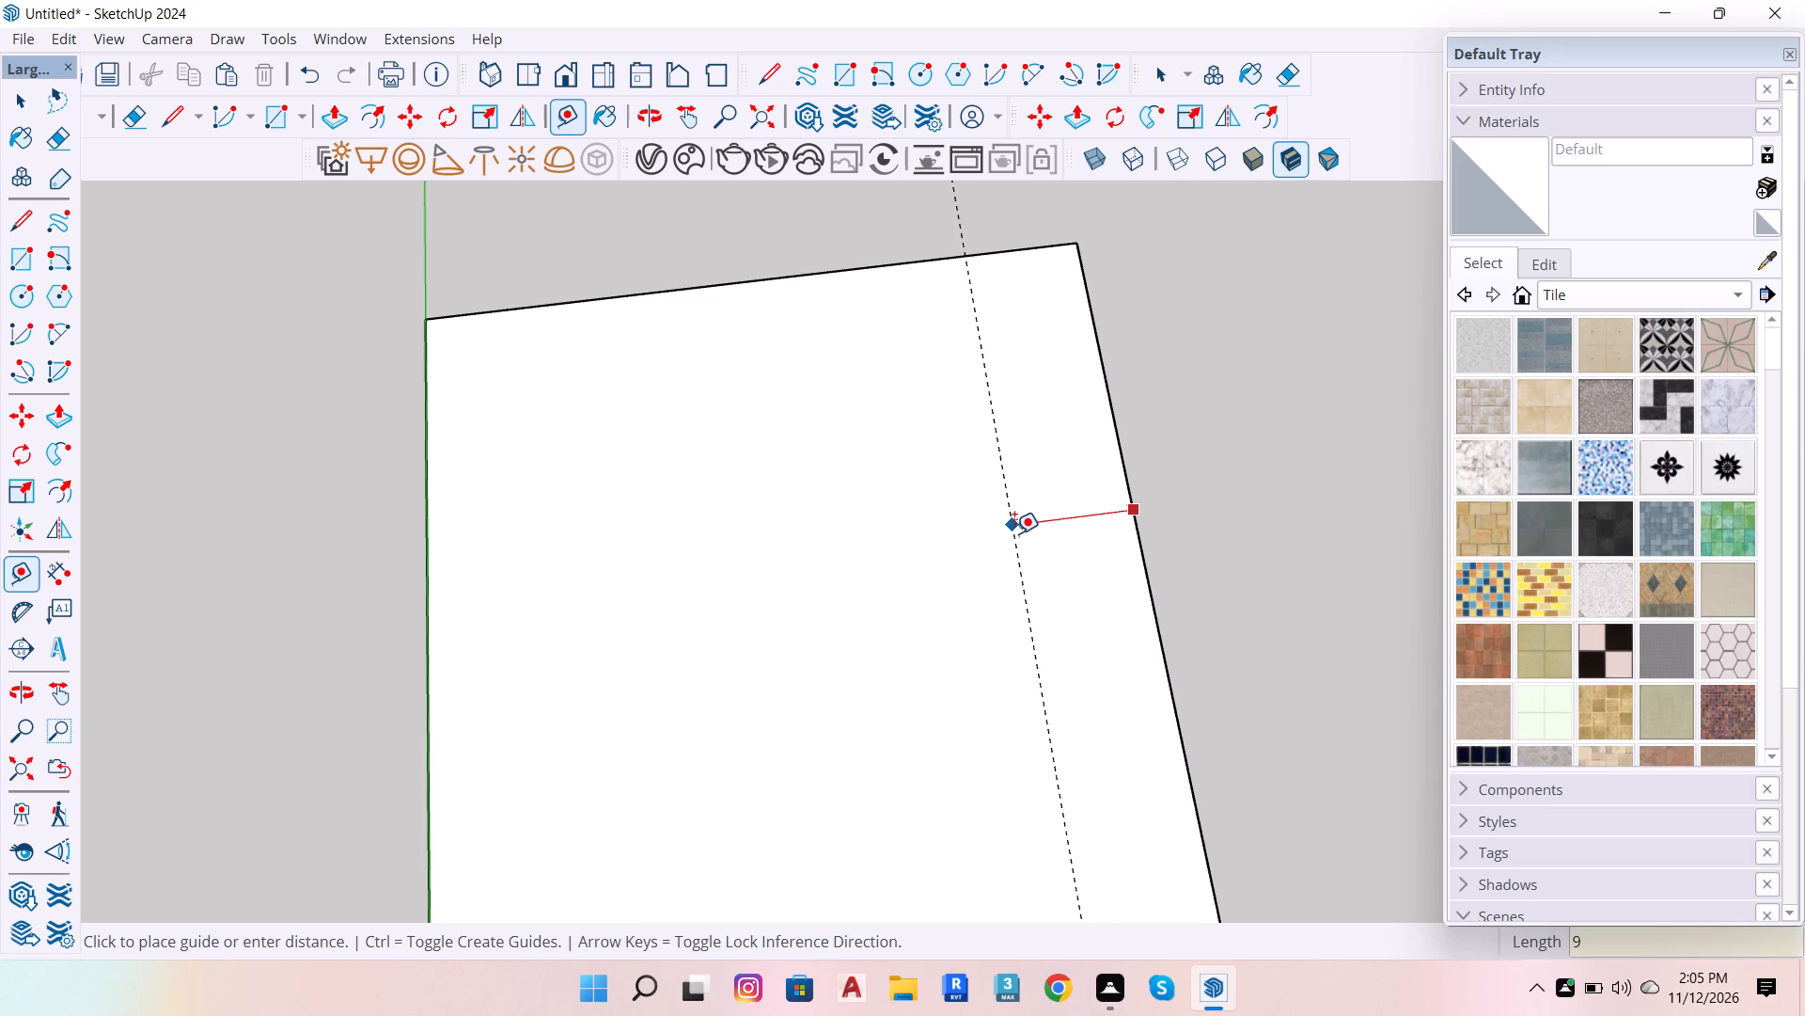
pyautogui.press('Return')
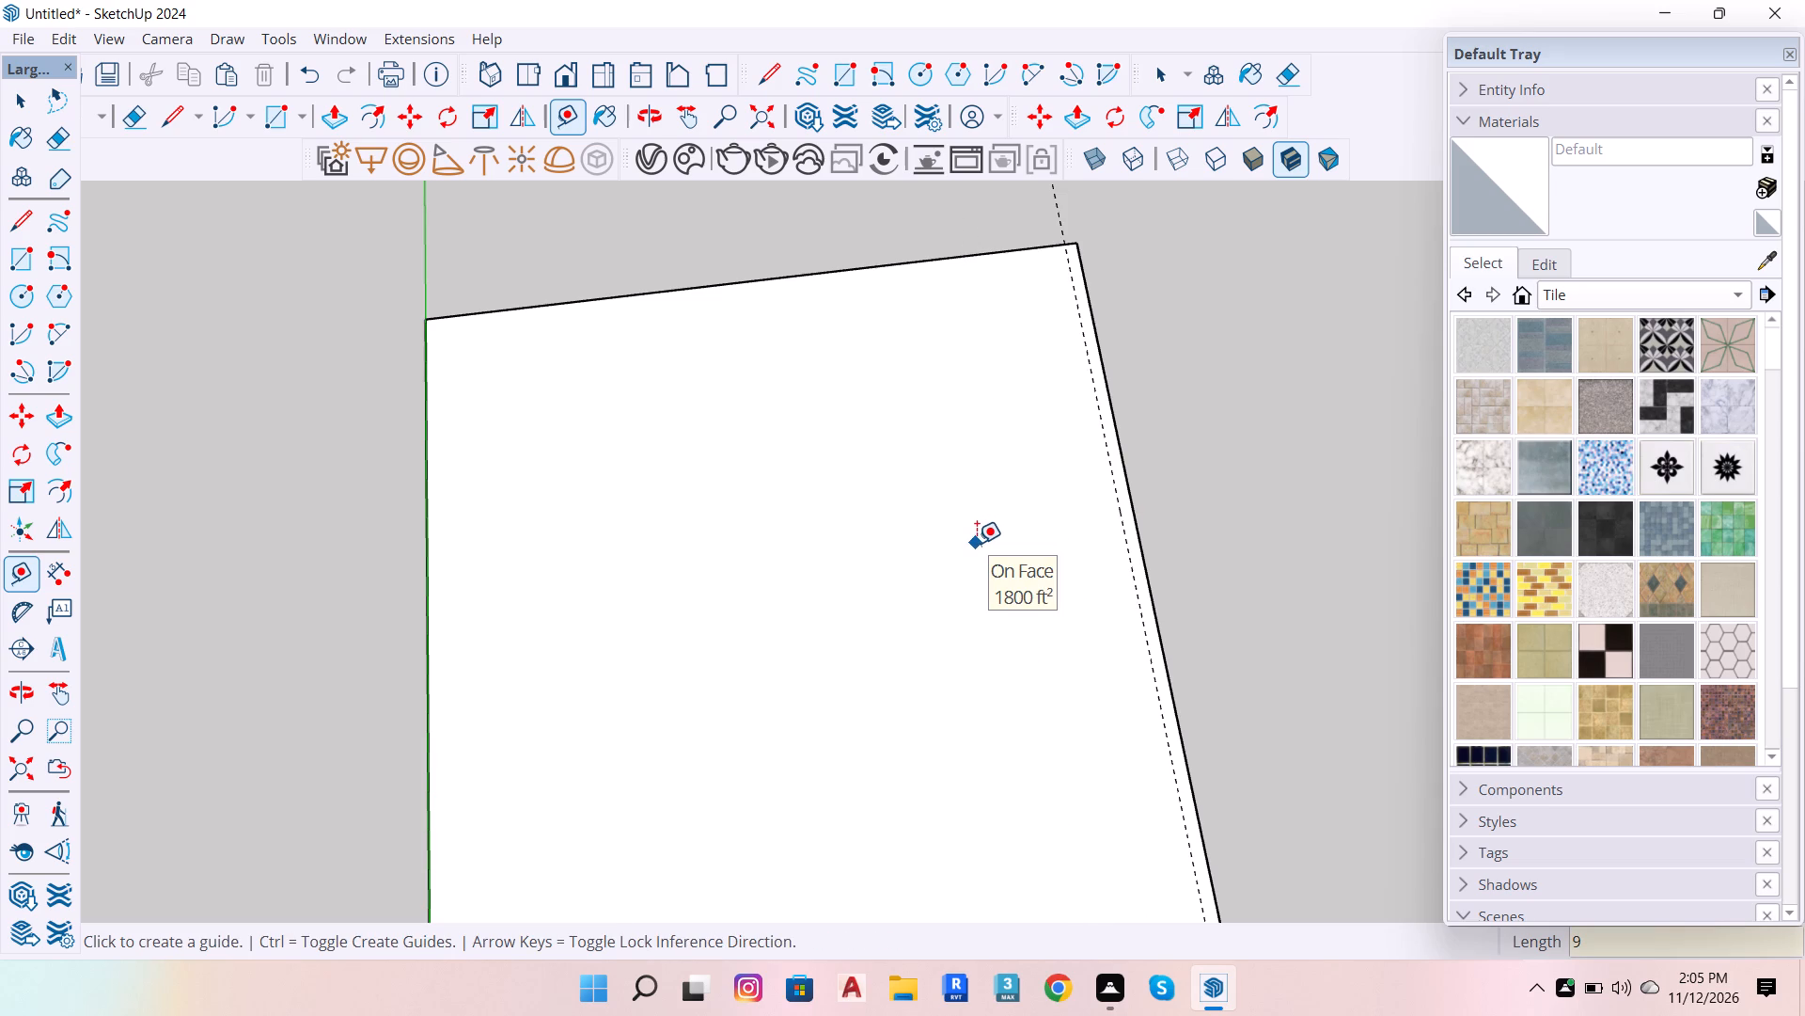
# Place a guide line 4.5" inside the same side edge, between that edge and the 9" guide.
pyautogui.scroll(11, 1183, 456)
pyautogui.click(1089, 498)
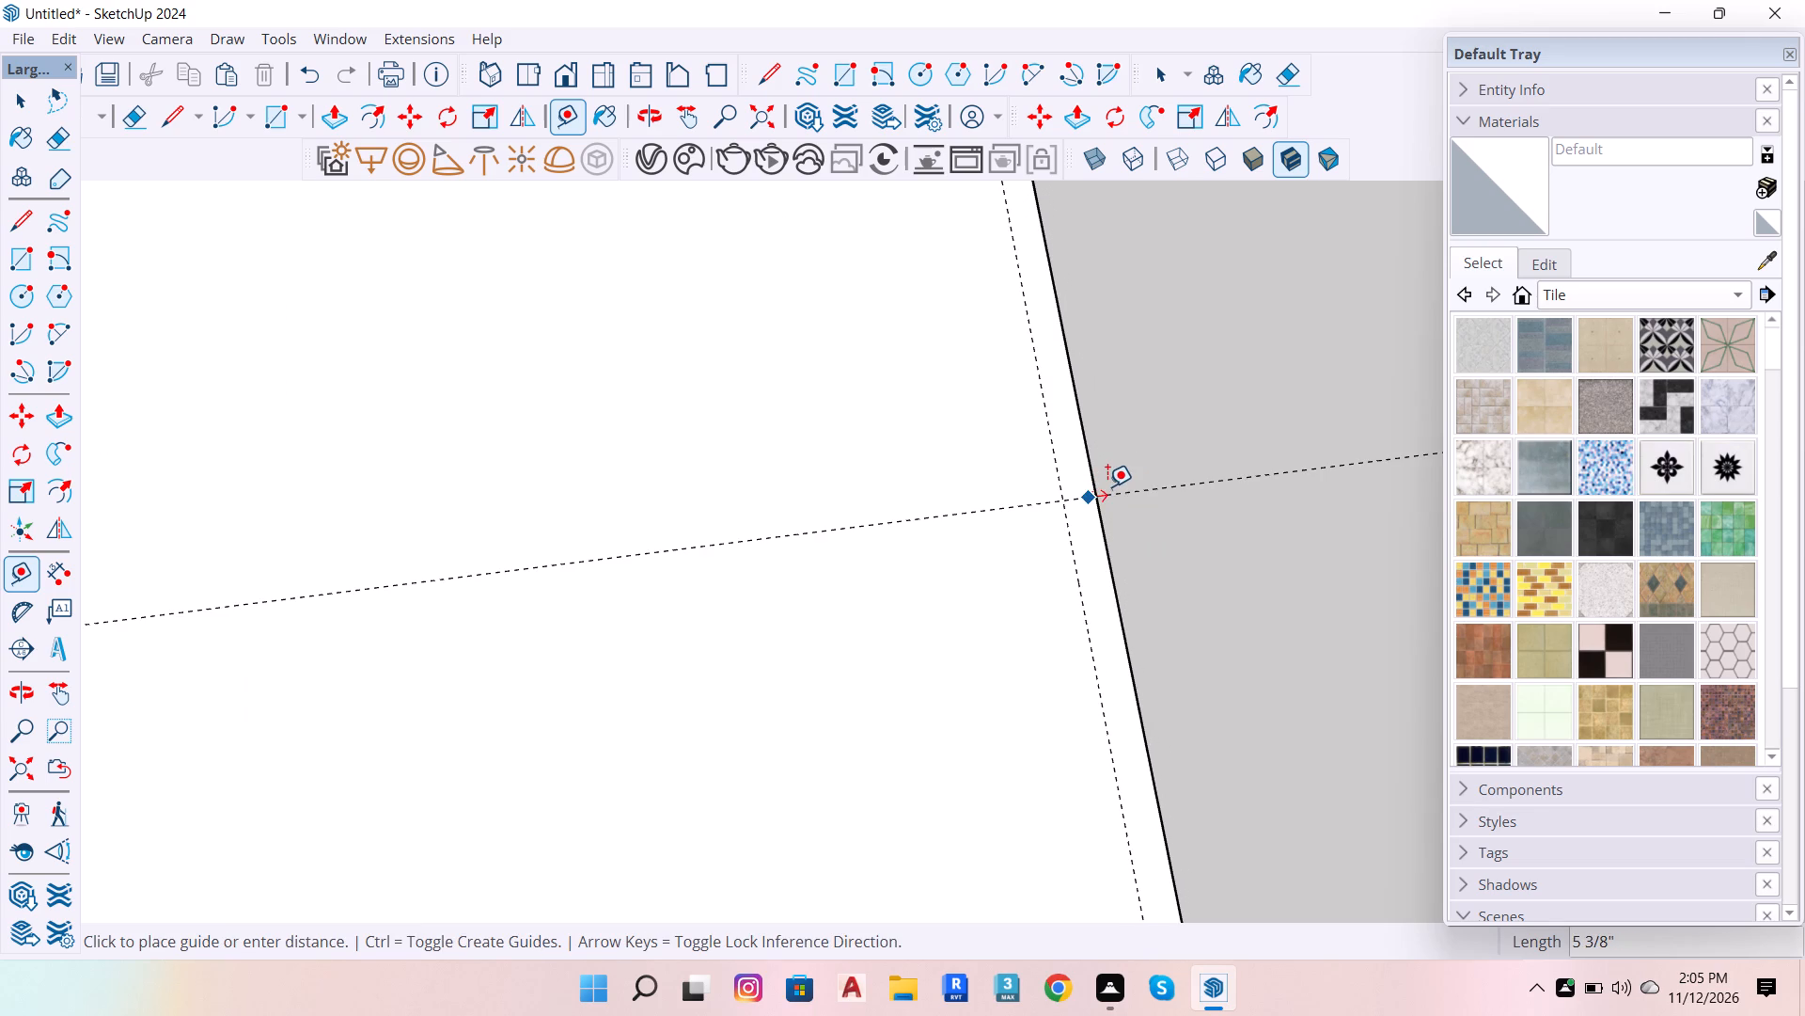
pyautogui.press('space')
pyautogui.press('t')
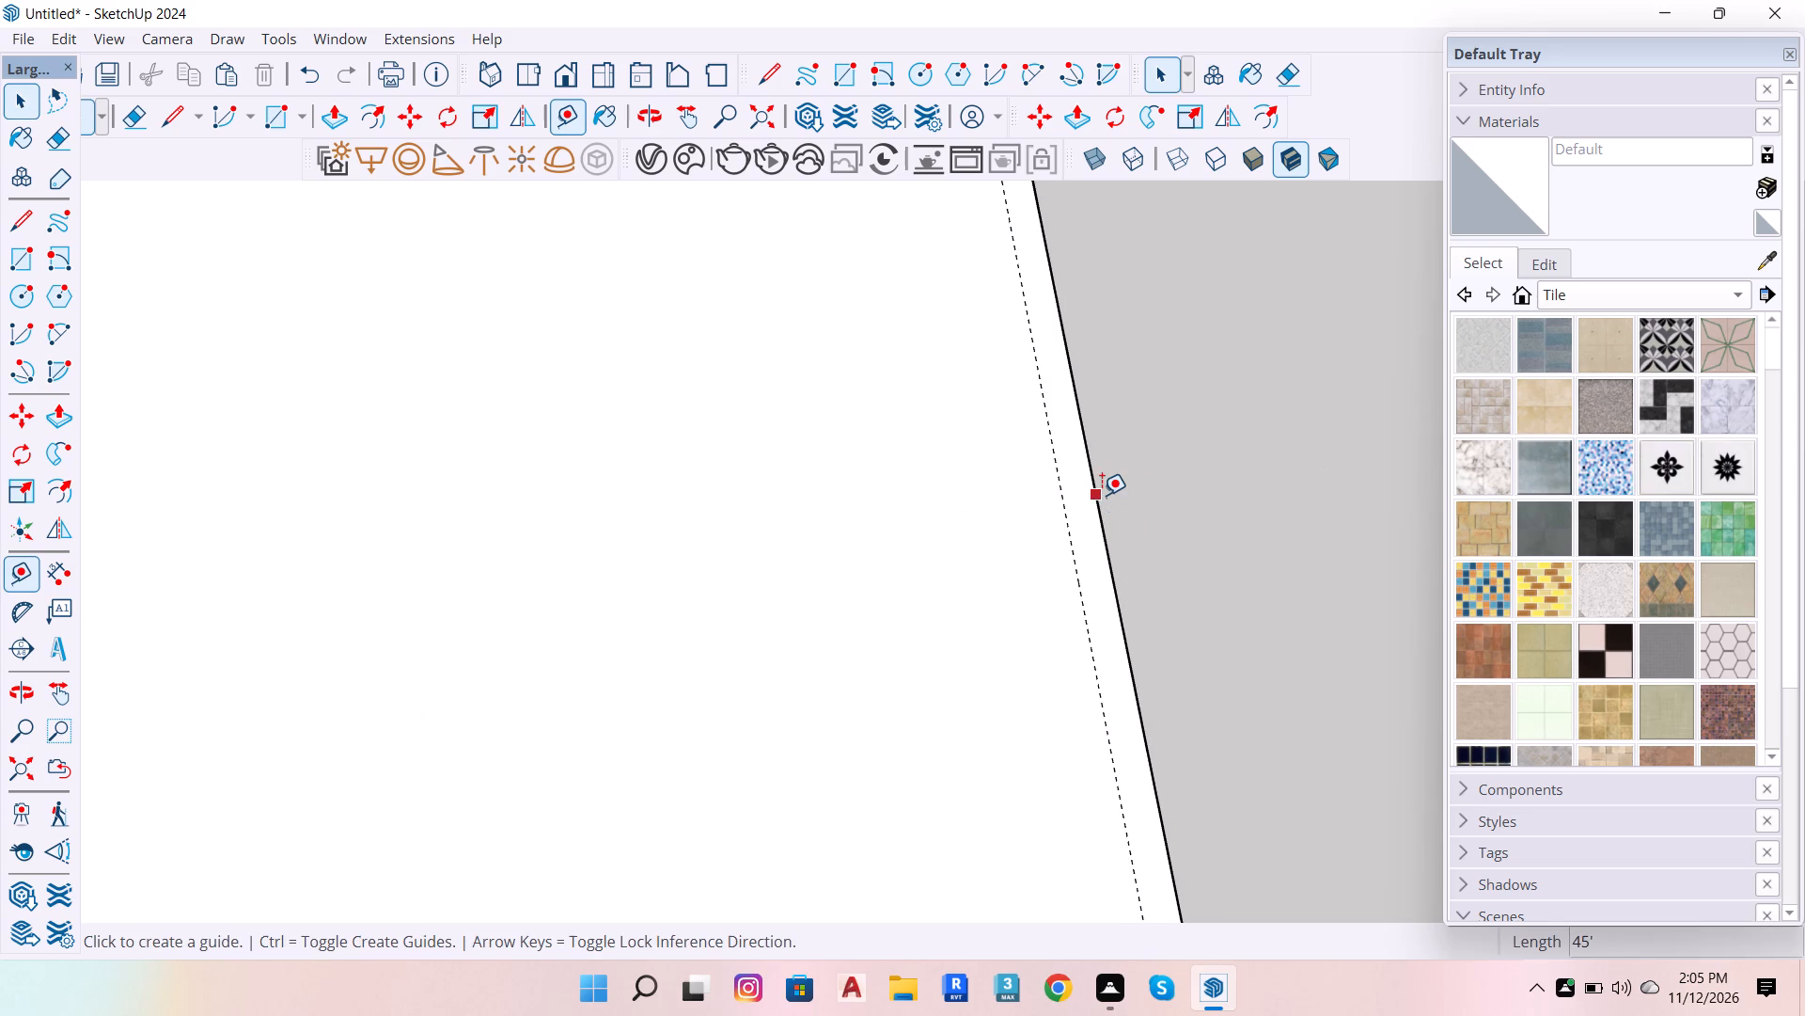
pyautogui.click(1101, 500)
pyautogui.write('4.5')
pyautogui.press('Return')
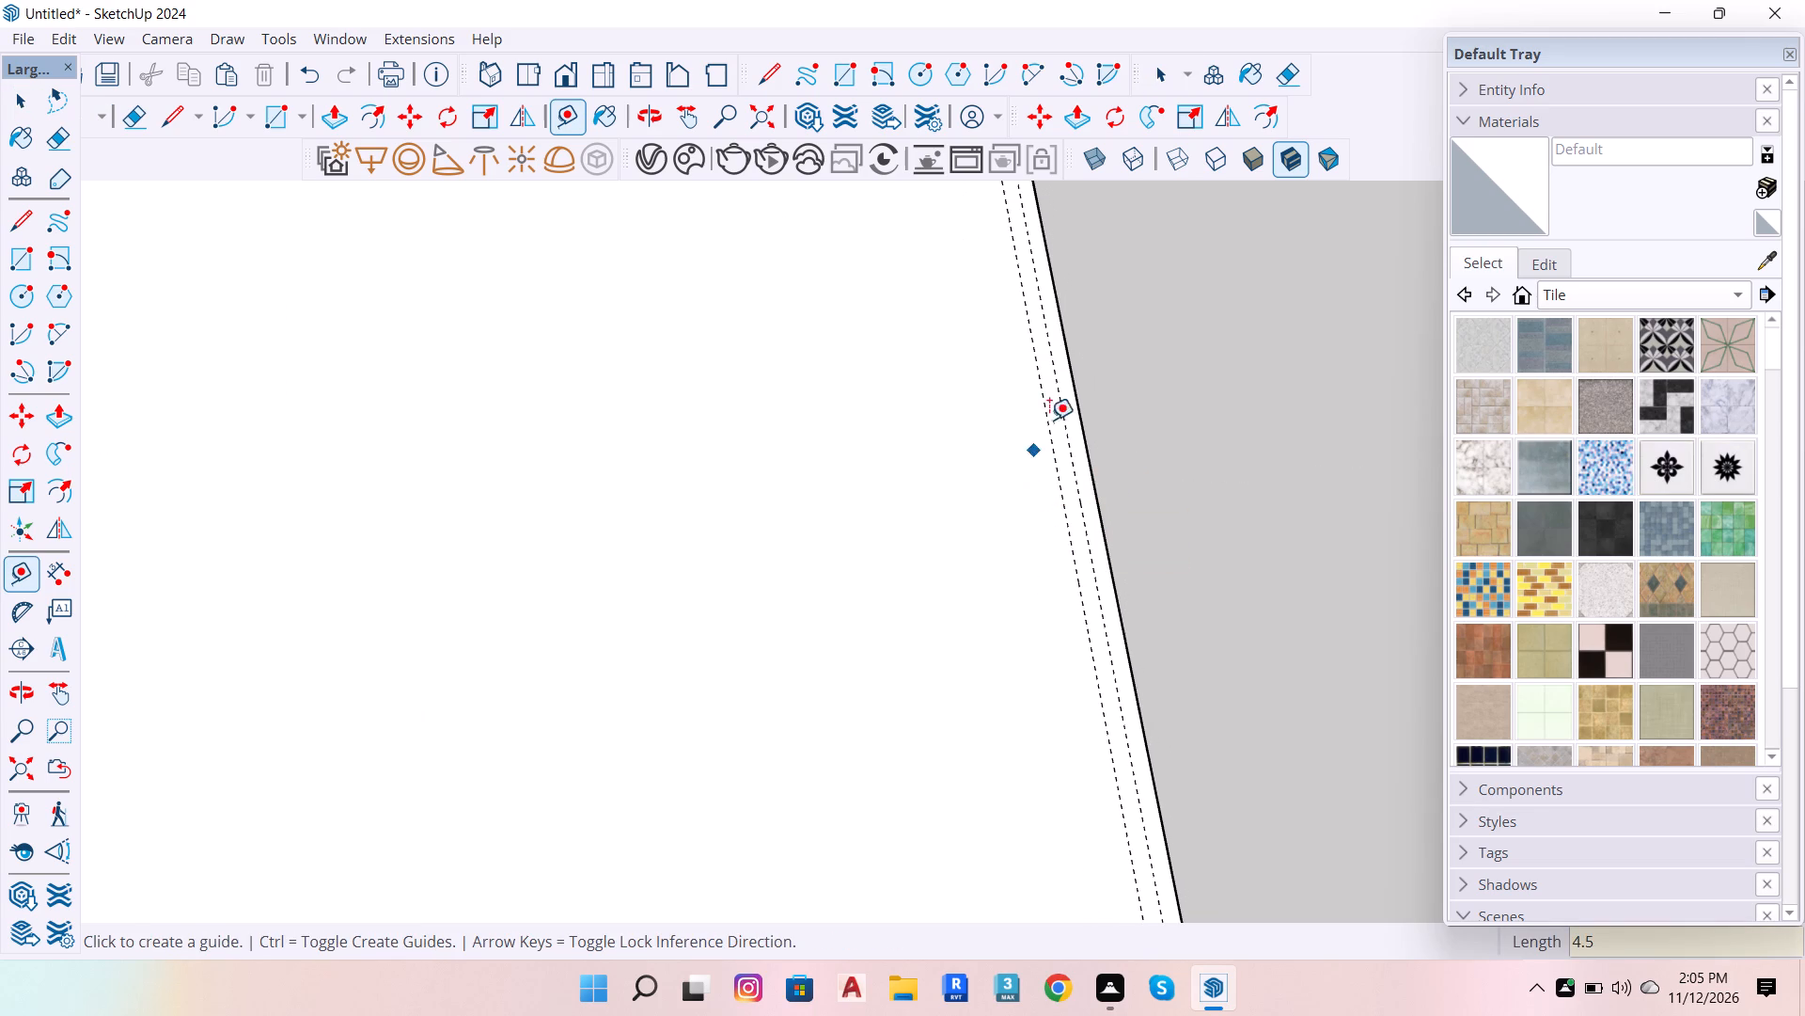
# Place a guide line 4.5" inside the rectangle's far edge, parallel to the red axis.
pyautogui.scroll(-20, 1062, 421)
pyautogui.scroll(-5, 1062, 421)
pyautogui.scroll(5, 1122, 794)
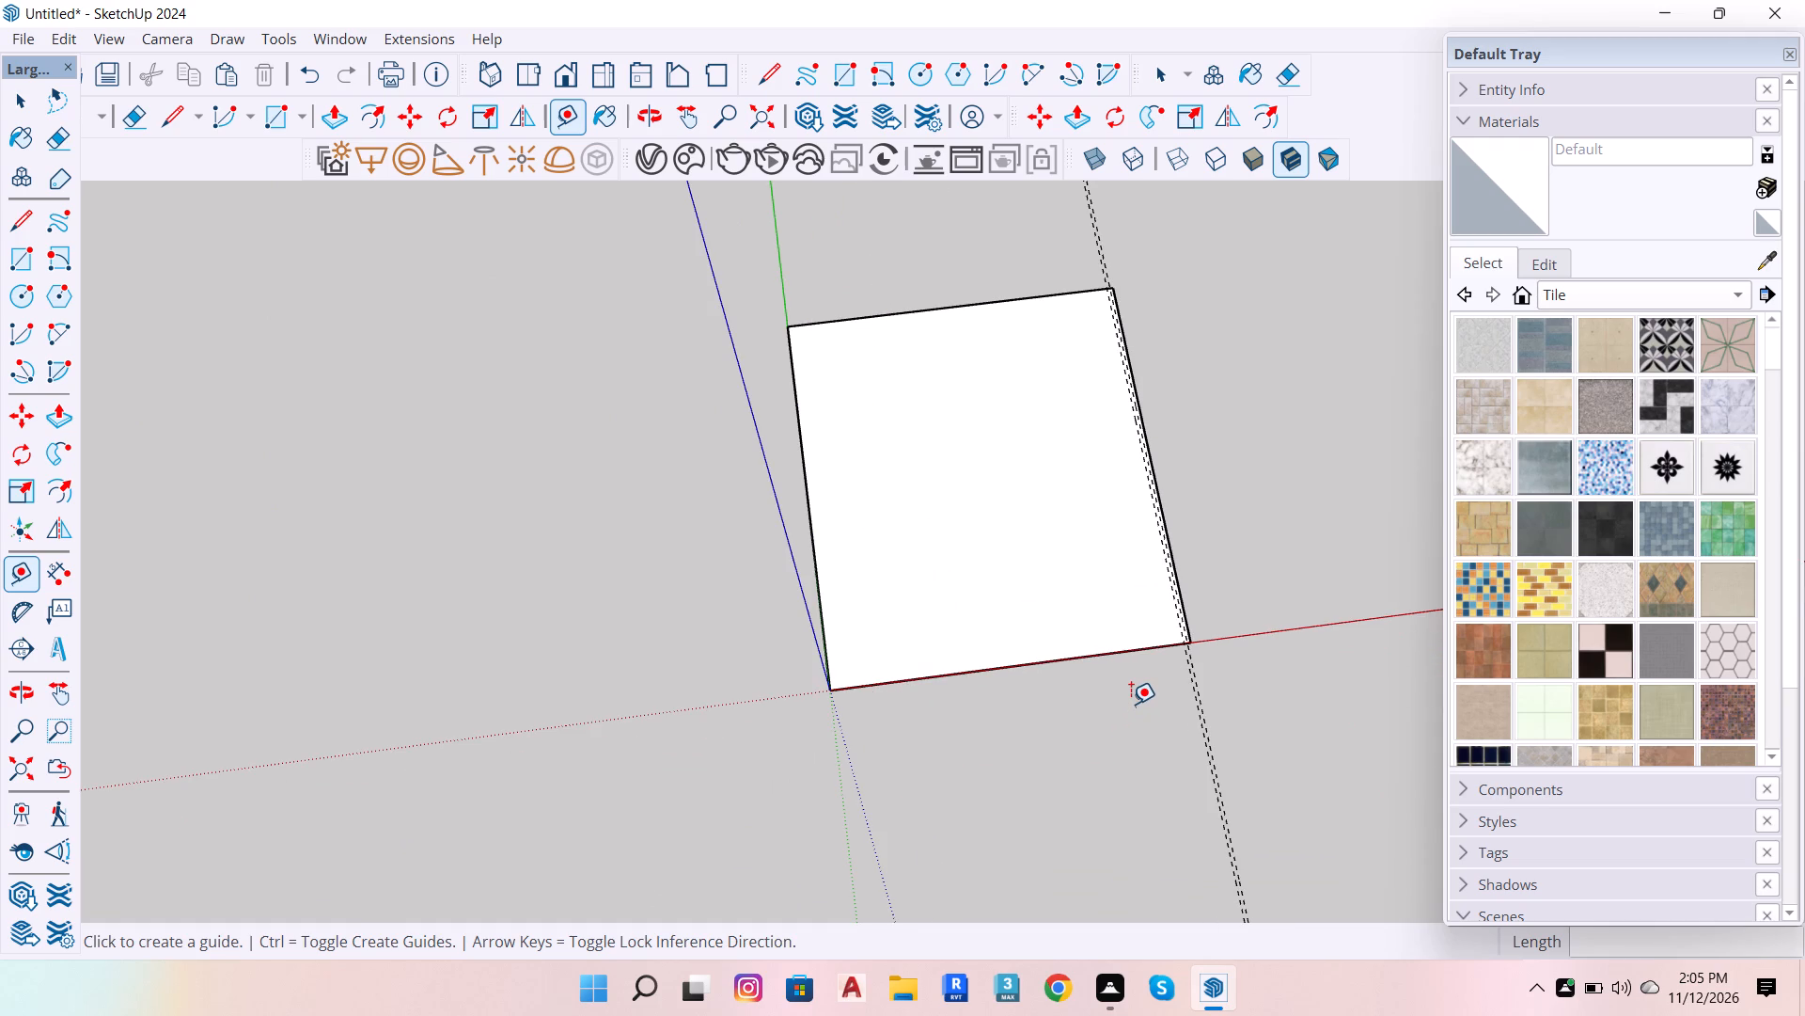
pyautogui.scroll(4, 1107, 521)
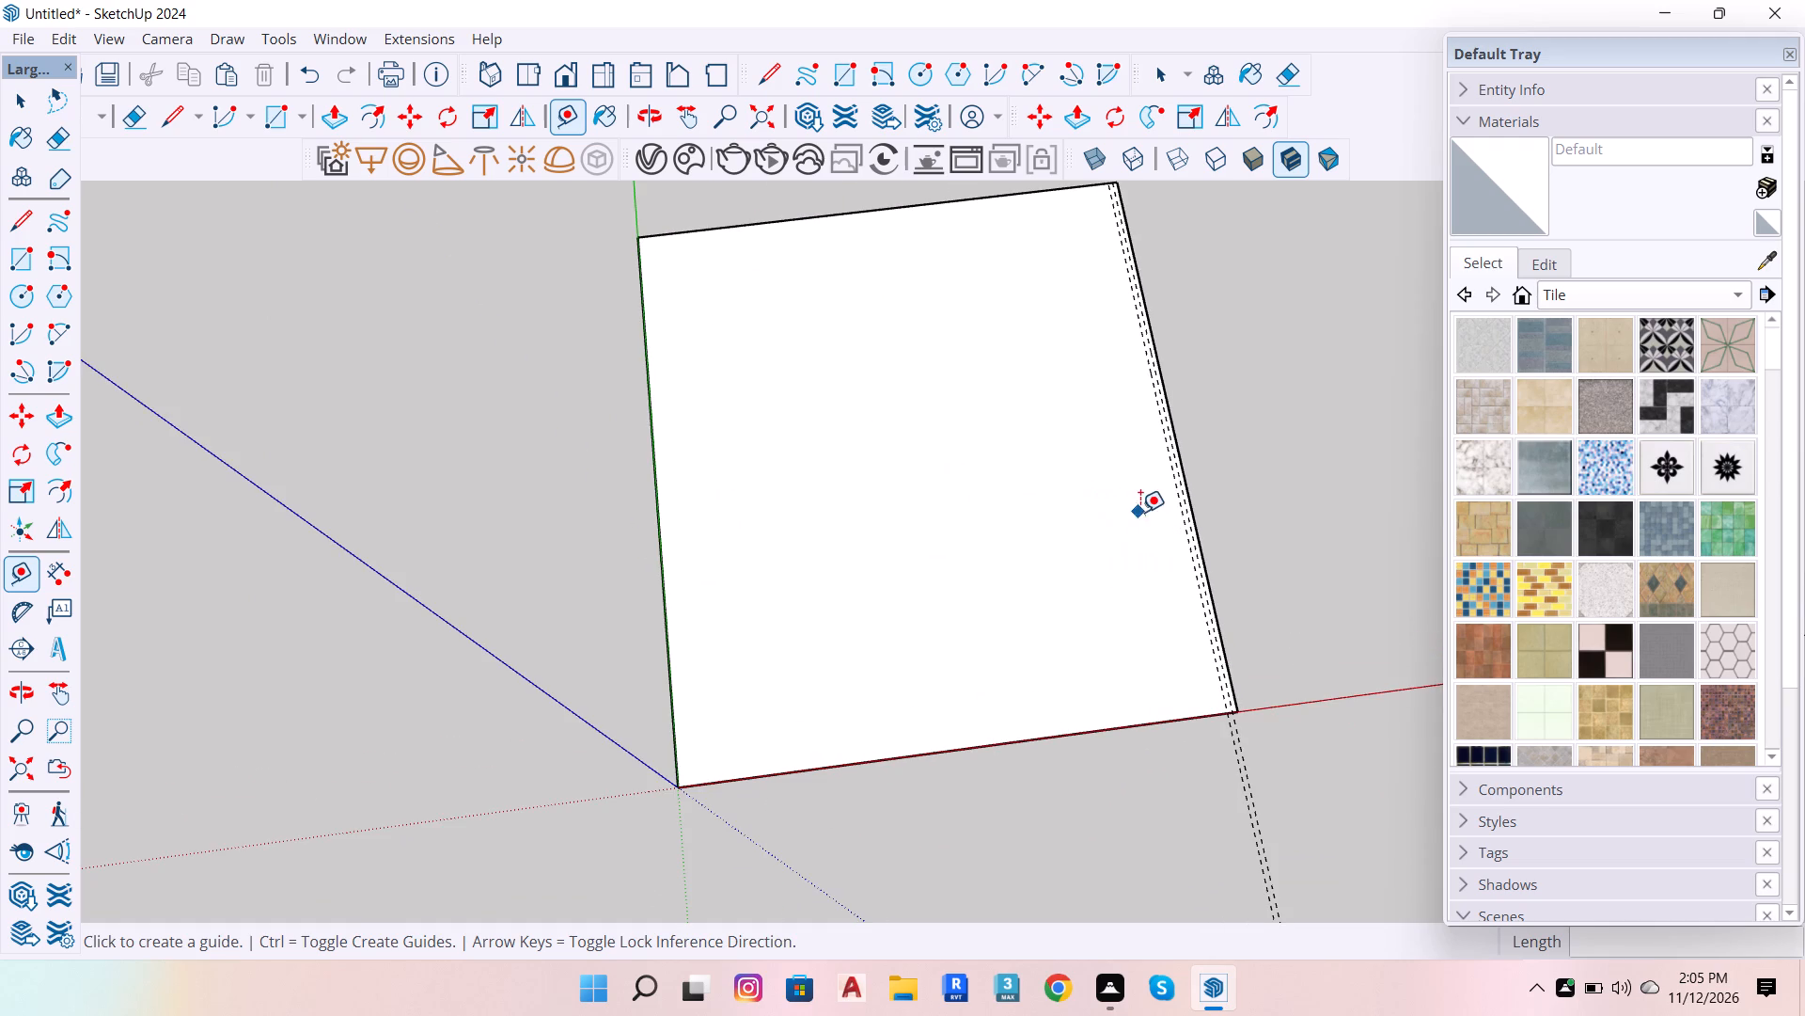
pyautogui.scroll(-4, 1157, 621)
pyautogui.scroll(3, 996, 27)
pyautogui.scroll(6, 1045, 229)
pyautogui.scroll(6, 1075, 345)
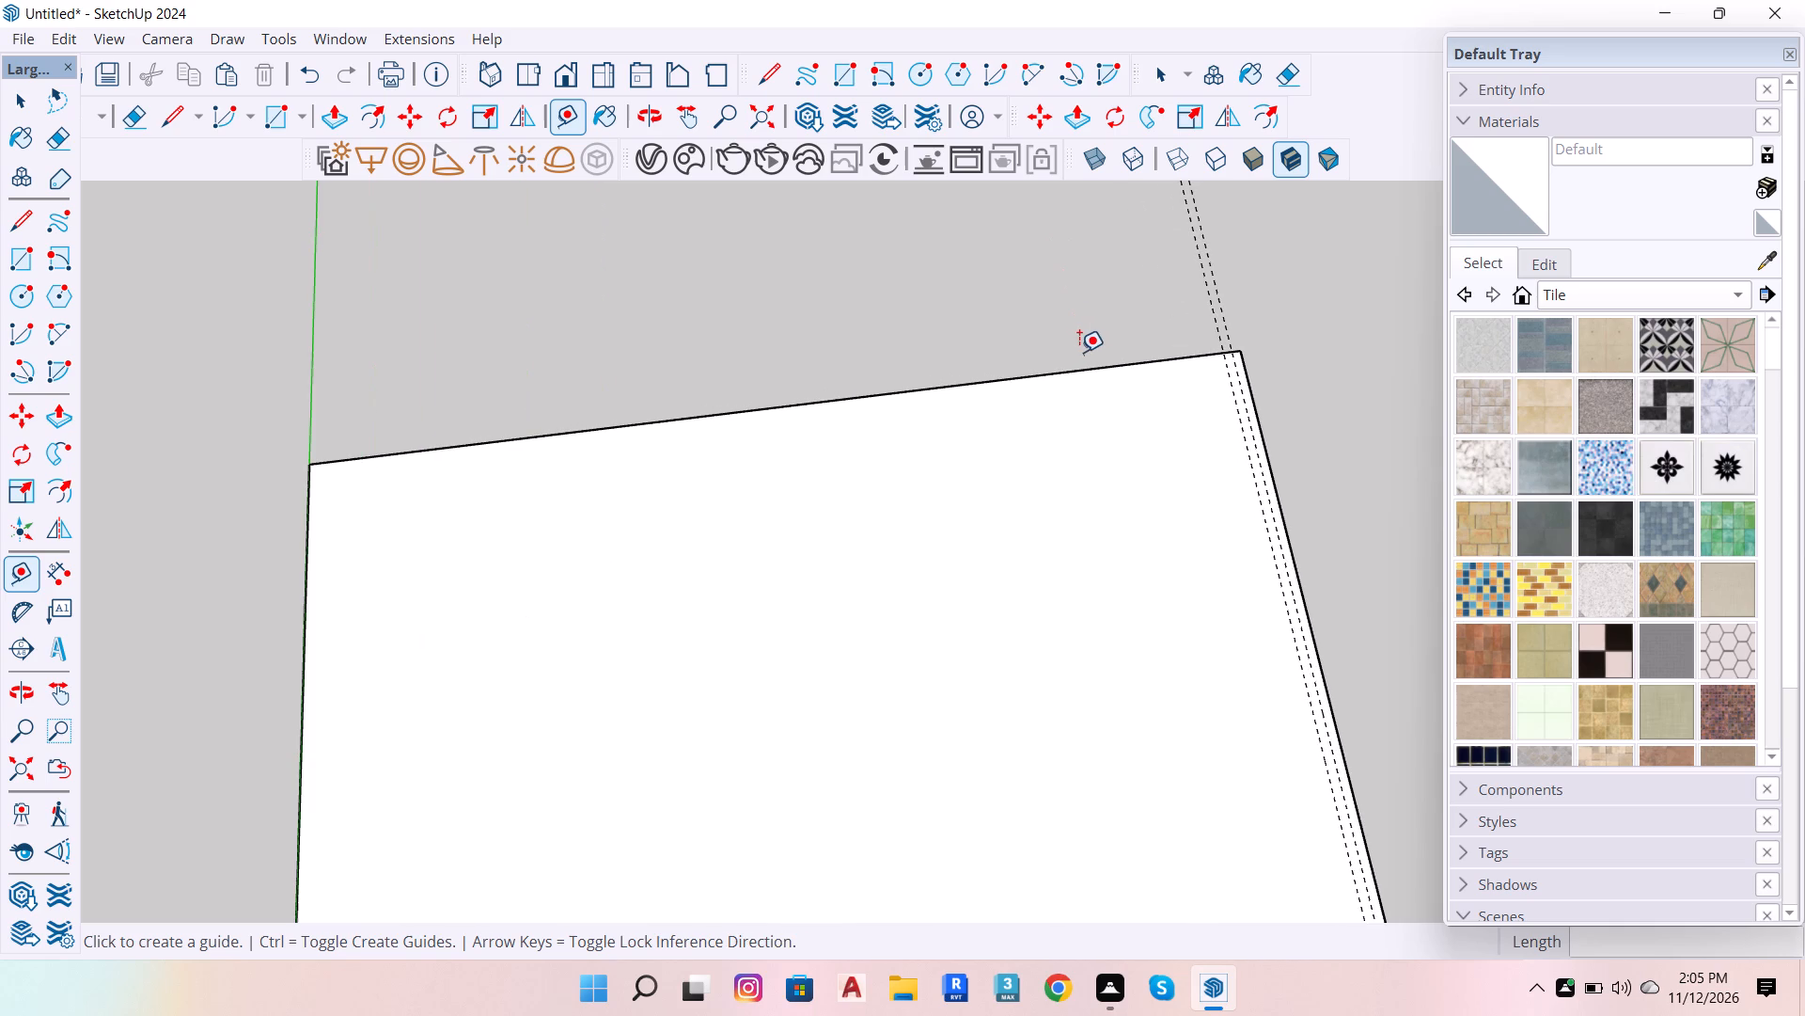
pyautogui.click(1081, 372)
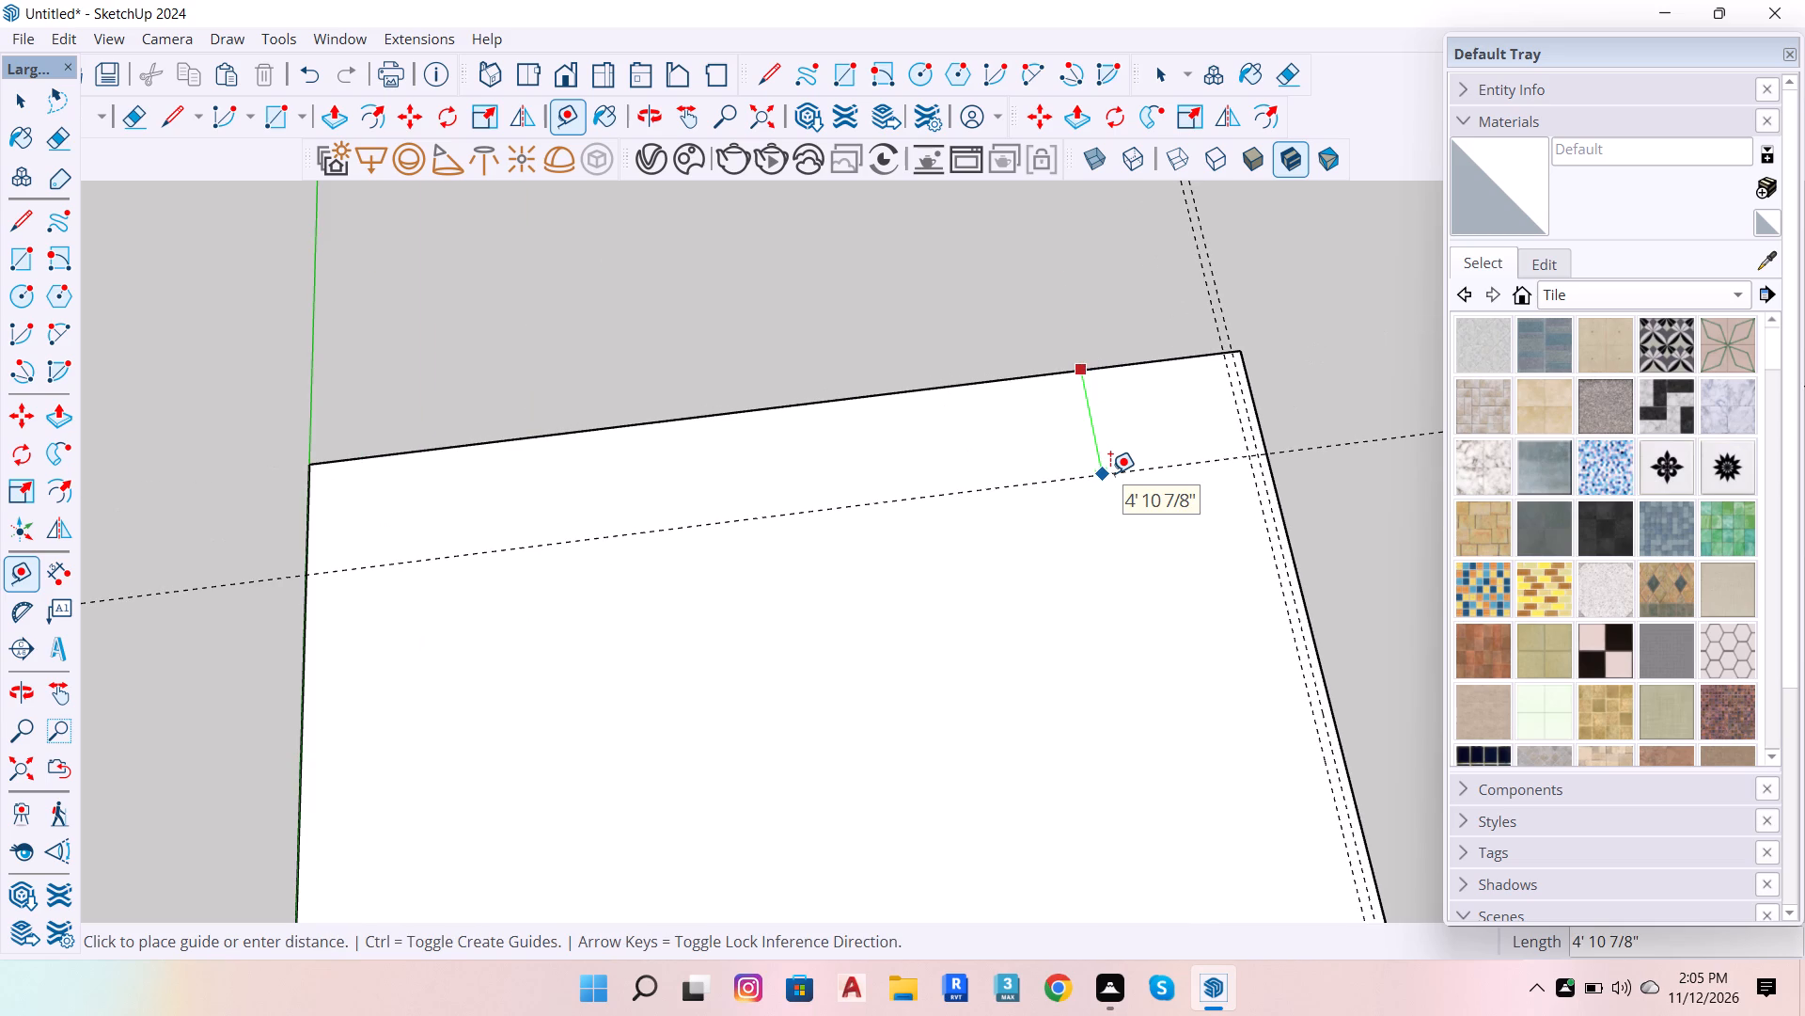
pyautogui.write('4.5')
pyautogui.press('Return')
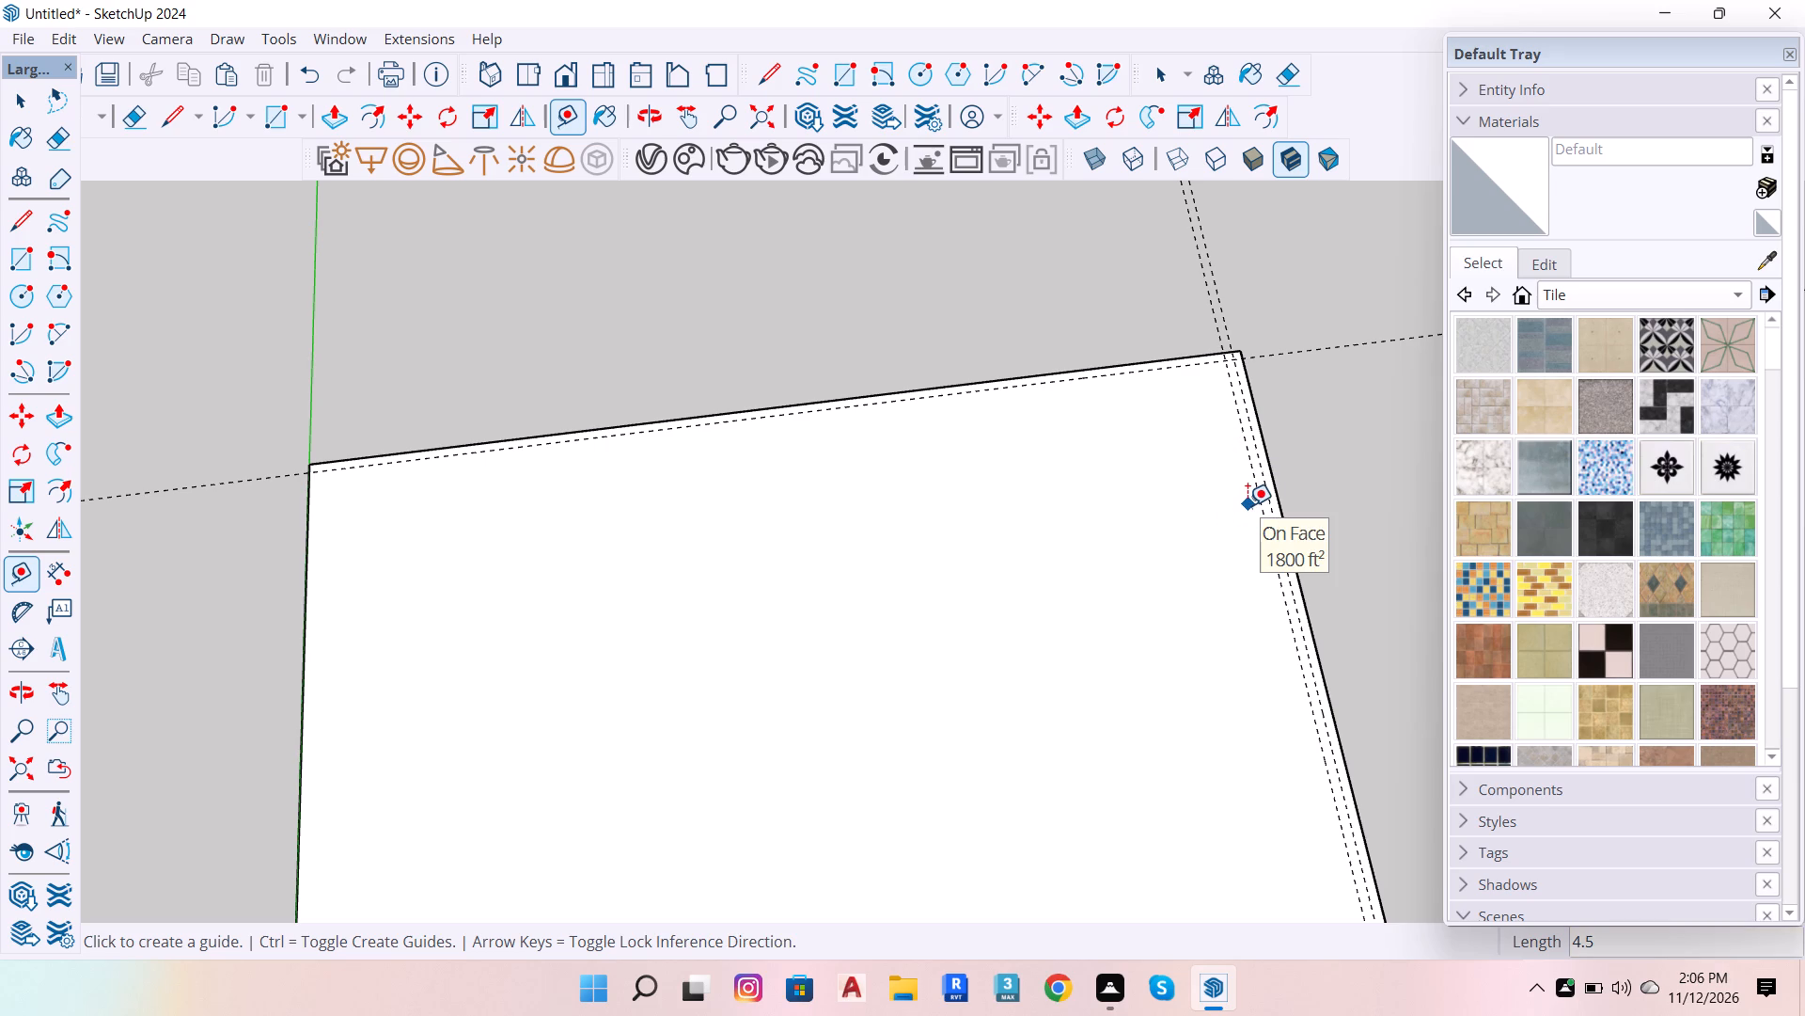
# Place a guide line 4'6" inward from the far edge's 4.5" inset guide, parallel to the red axis.
pyautogui.scroll(-5, 1179, 431)
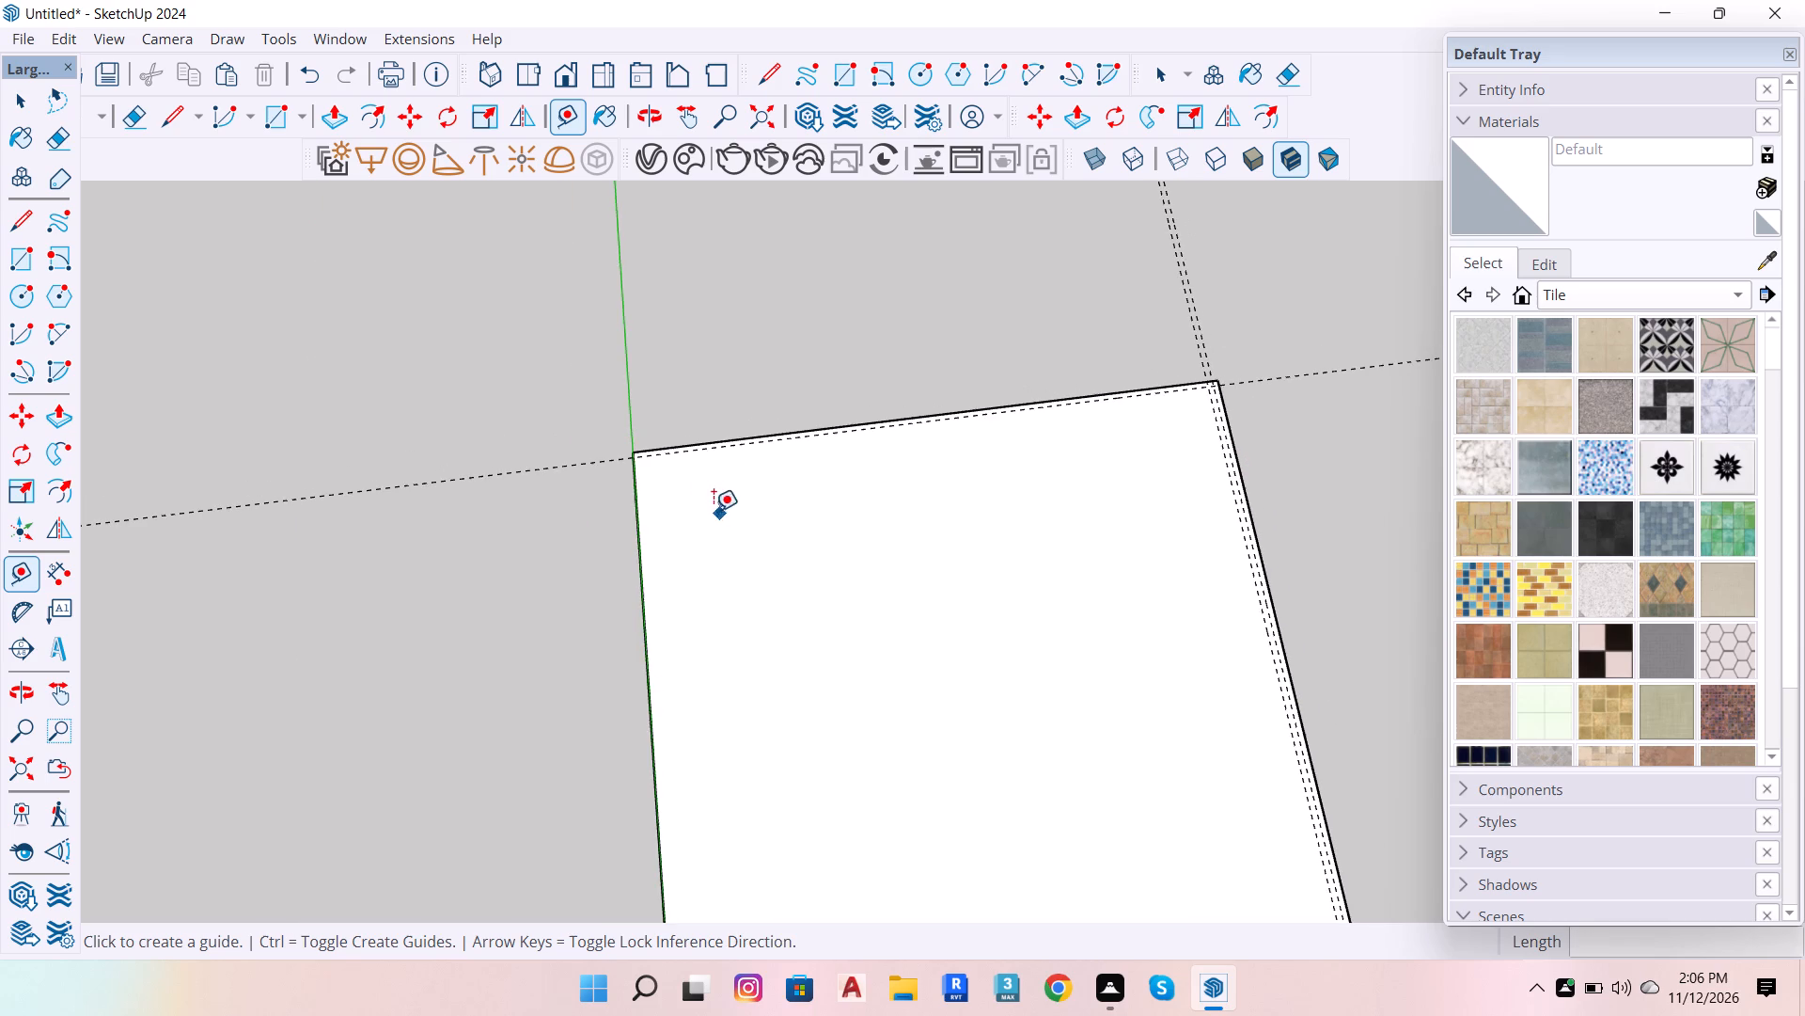
pyautogui.scroll(10, 662, 434)
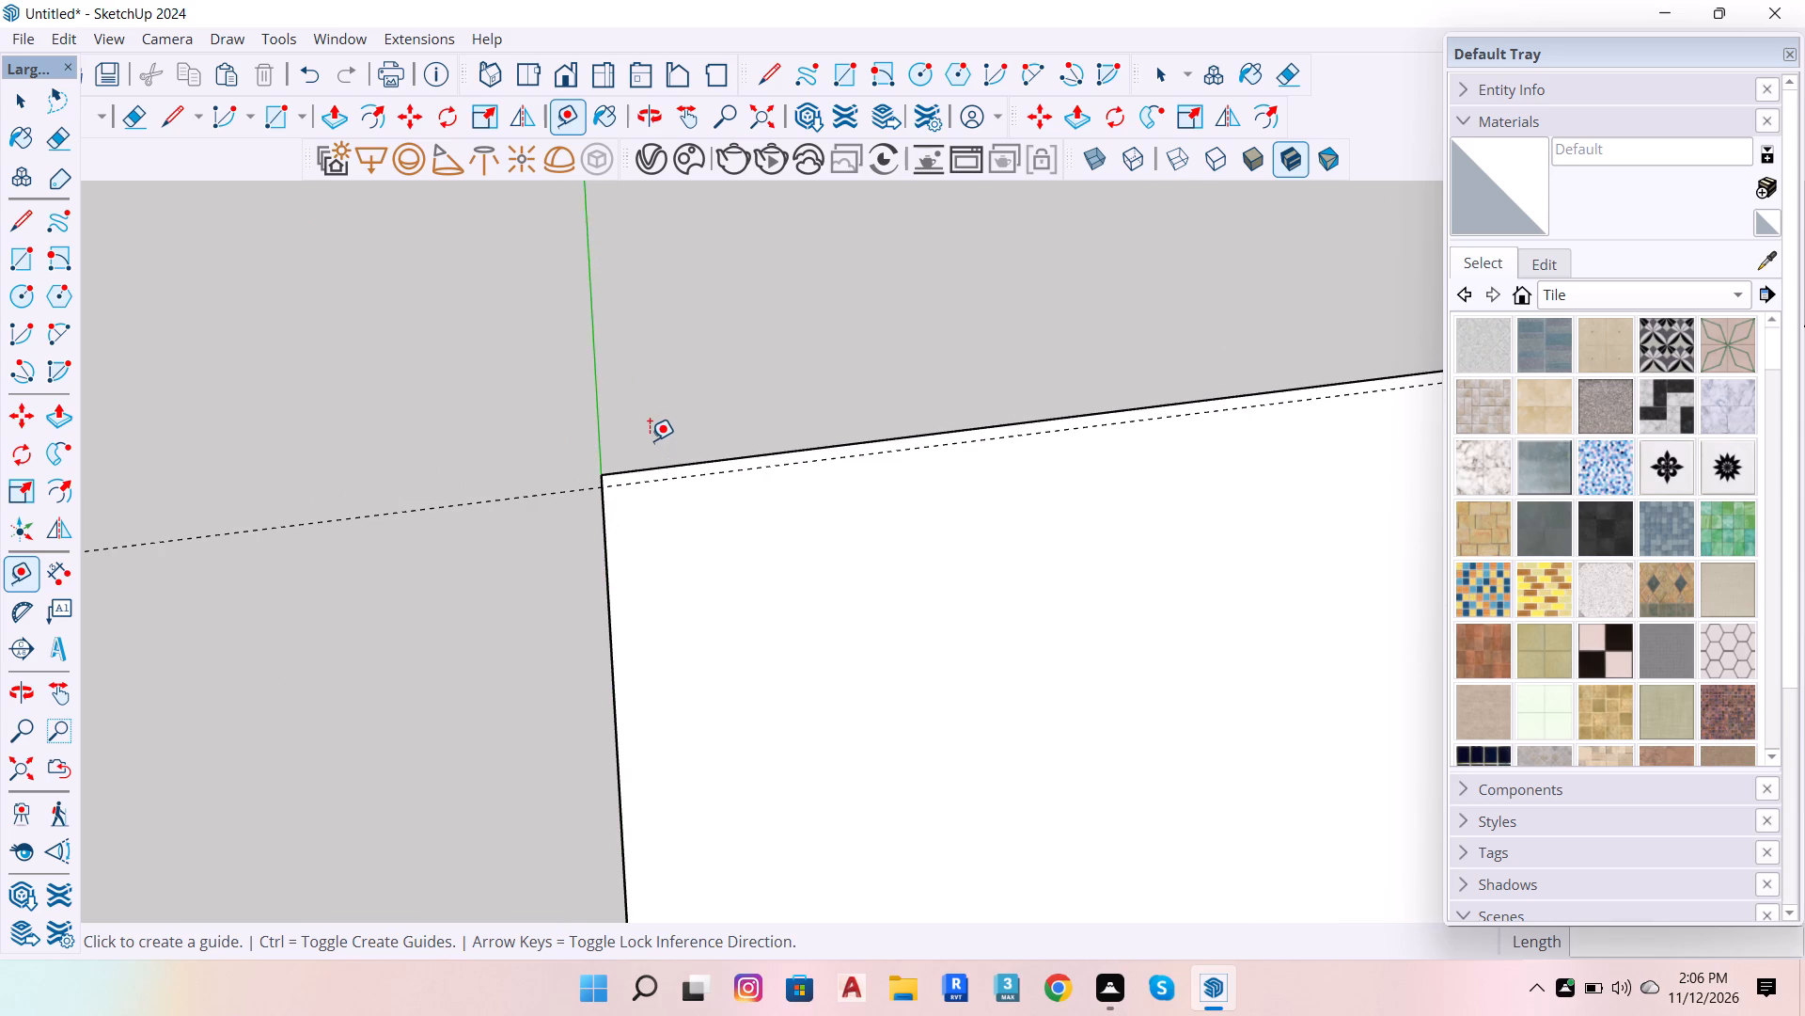
pyautogui.scroll(3, 617, 471)
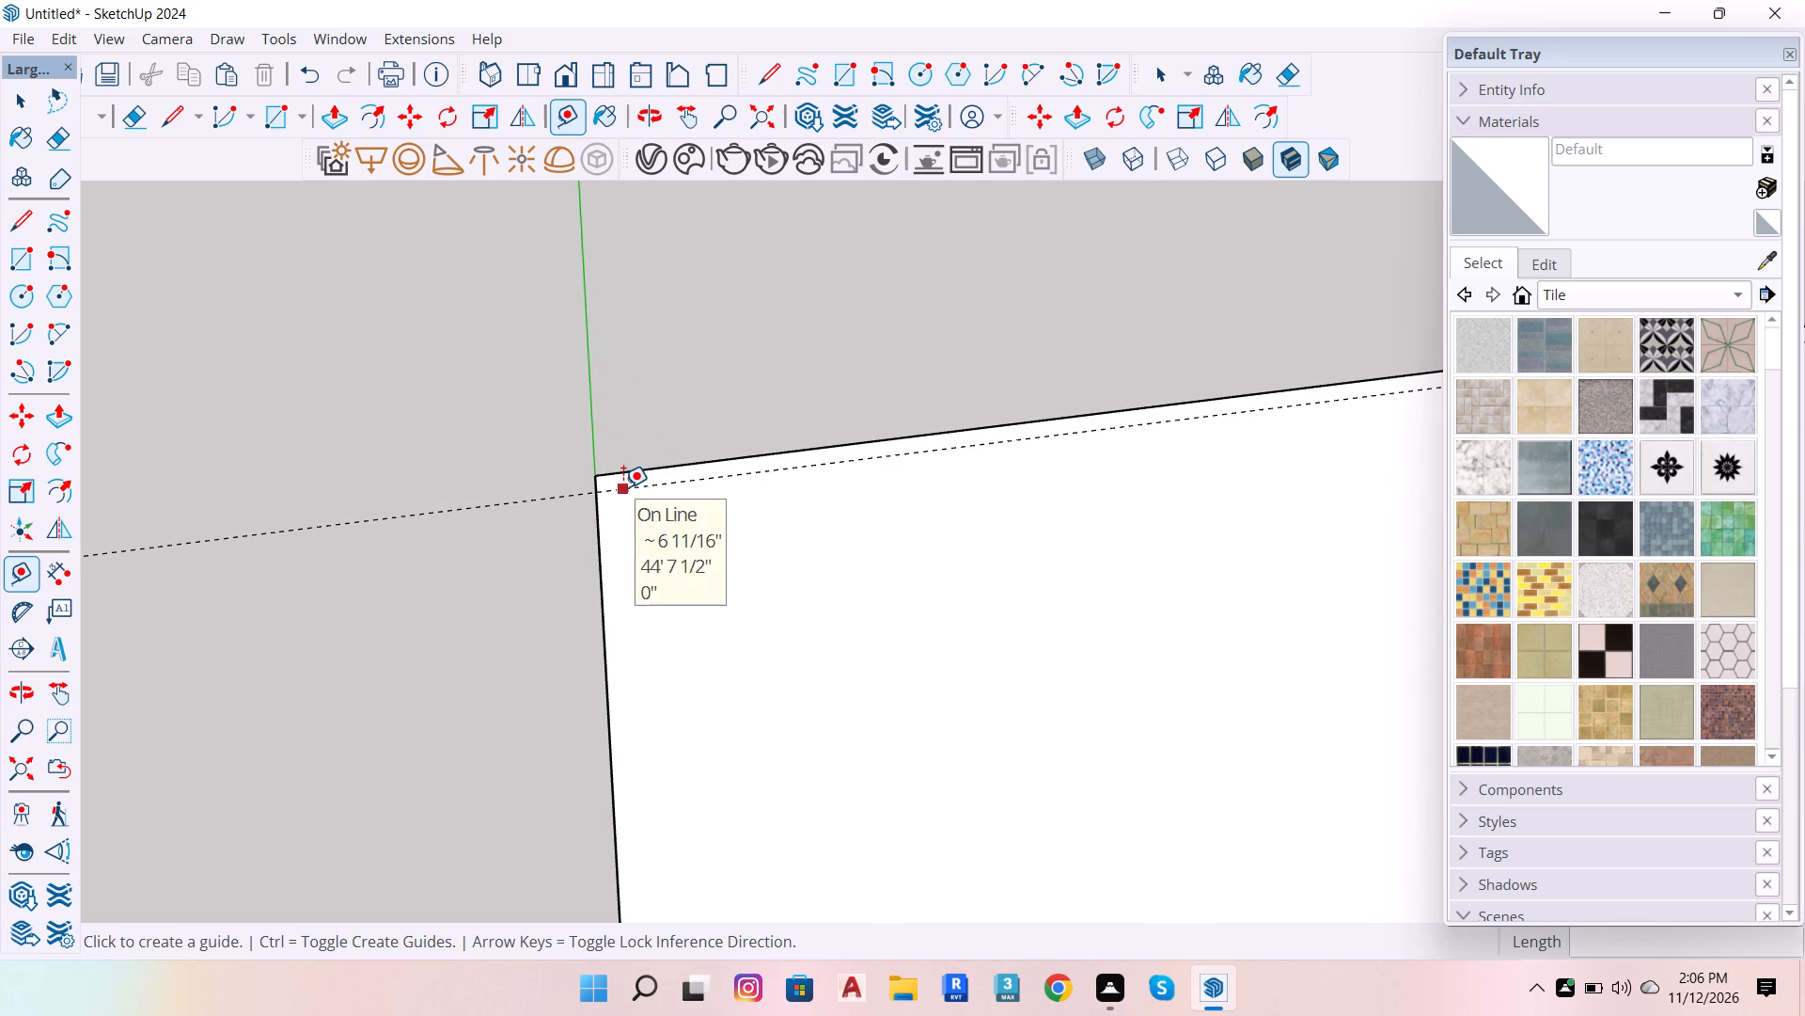
pyautogui.click(550, 498)
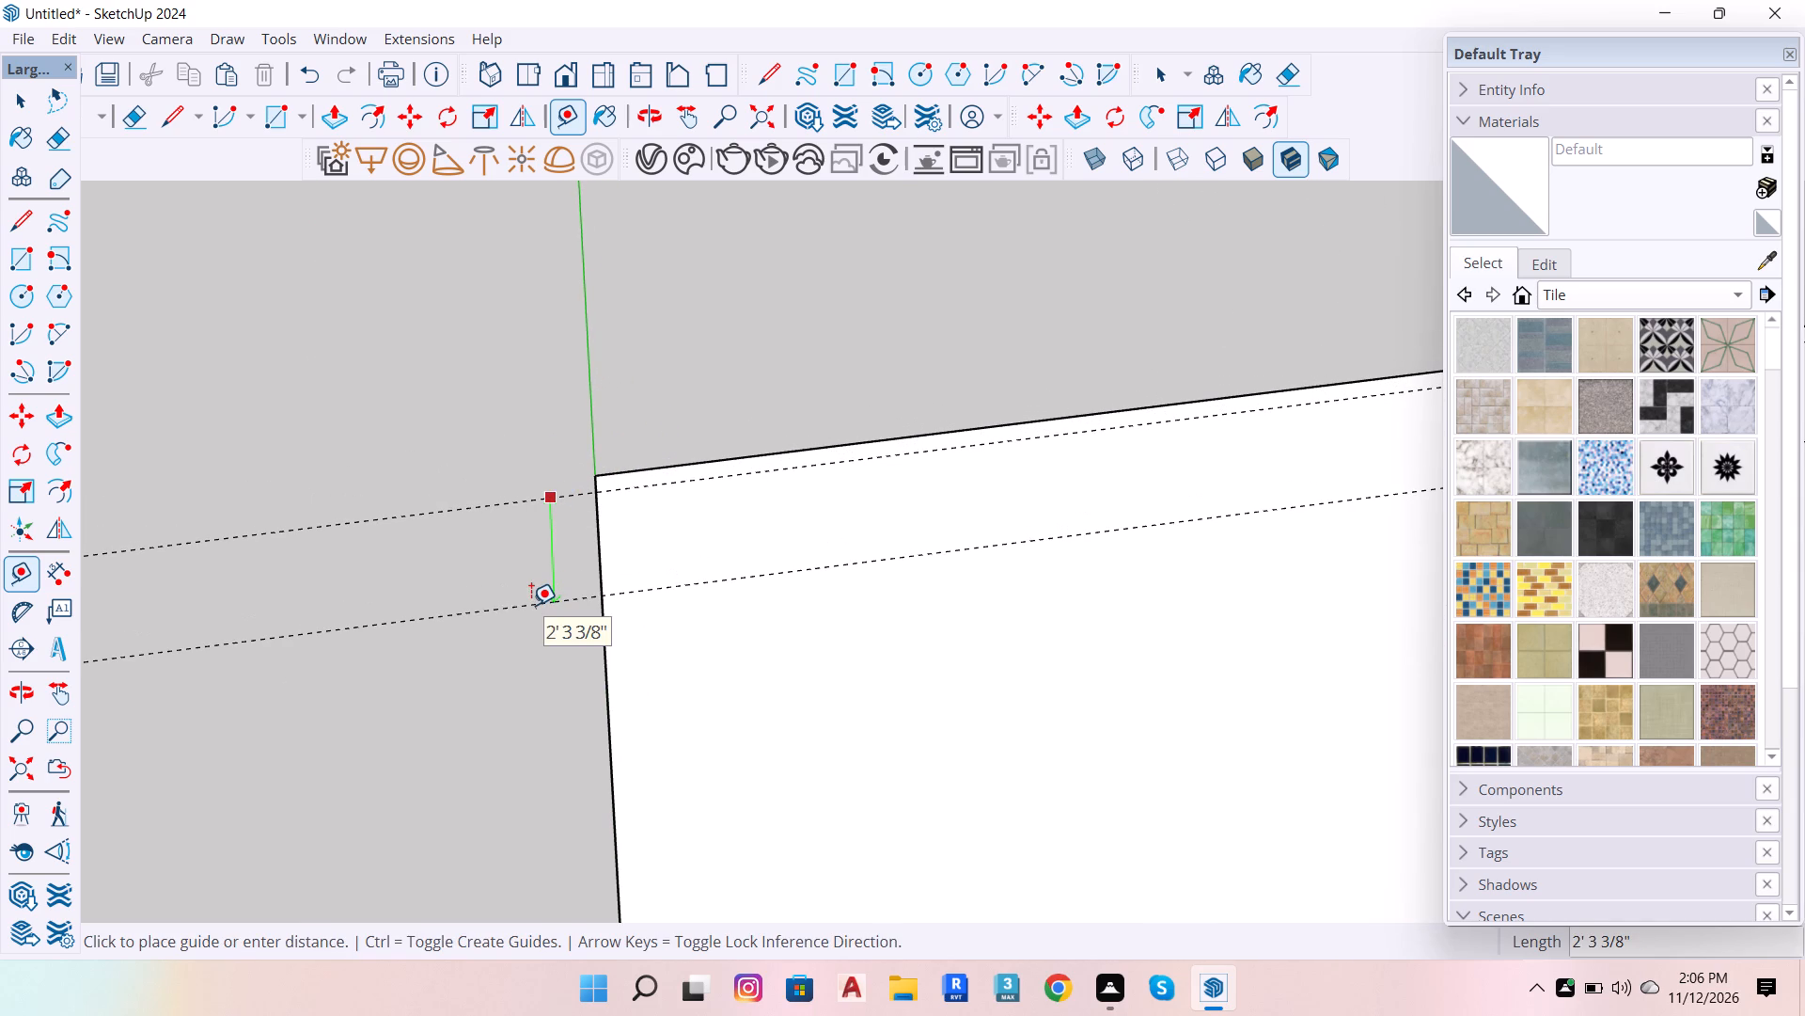
pyautogui.write("4'6")
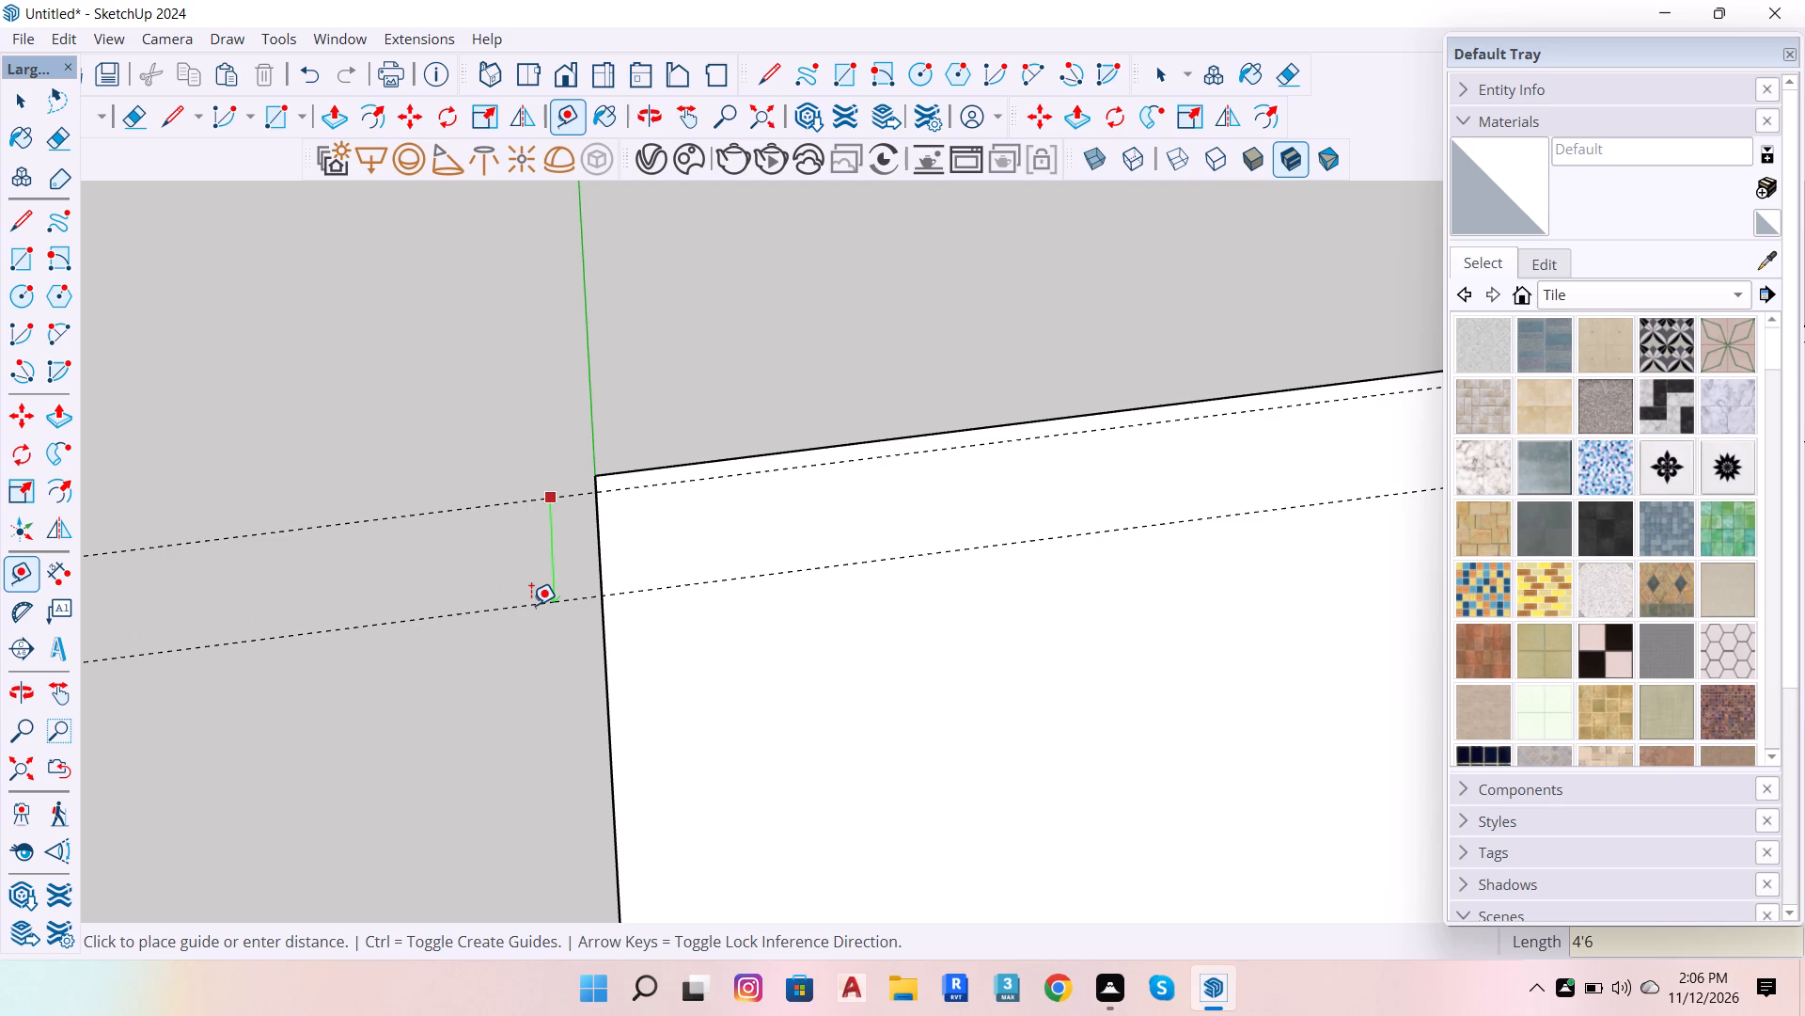
pyautogui.press('Return')
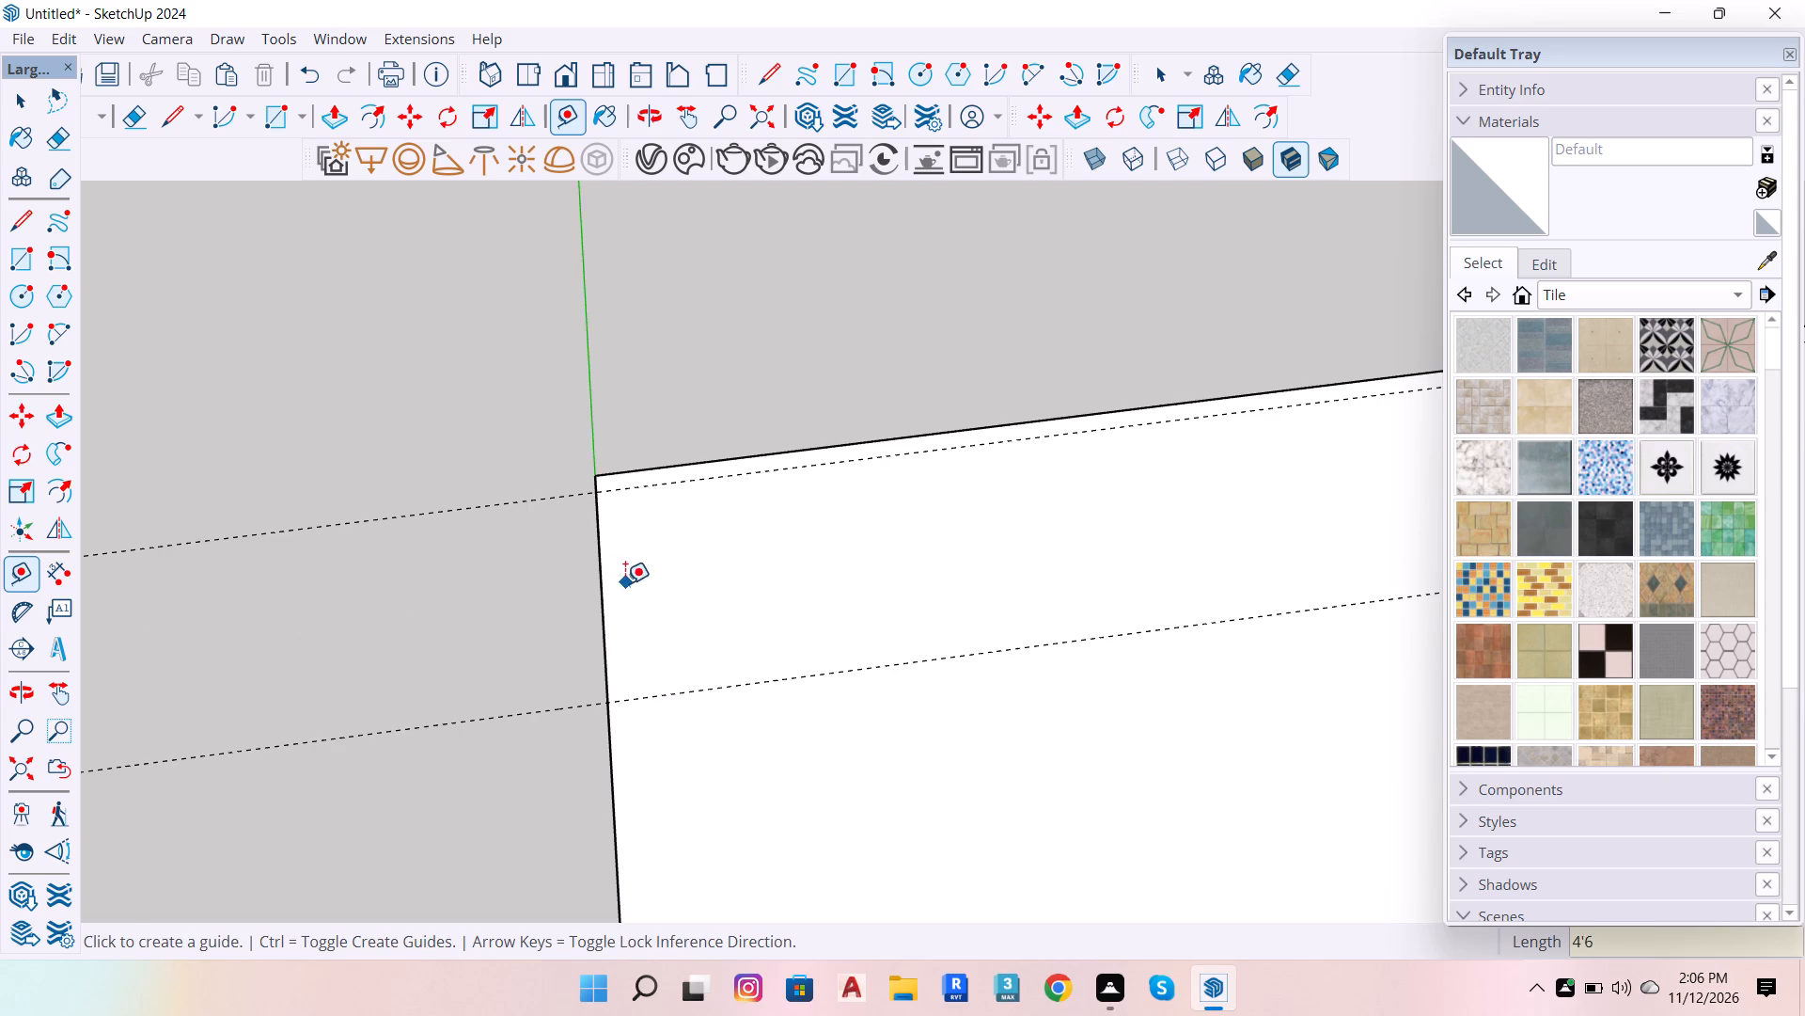
# Place a guide line 4.5" from the 4'6" offset guide, on its side farther from the rectangle's far edge.
pyautogui.click(693, 688)
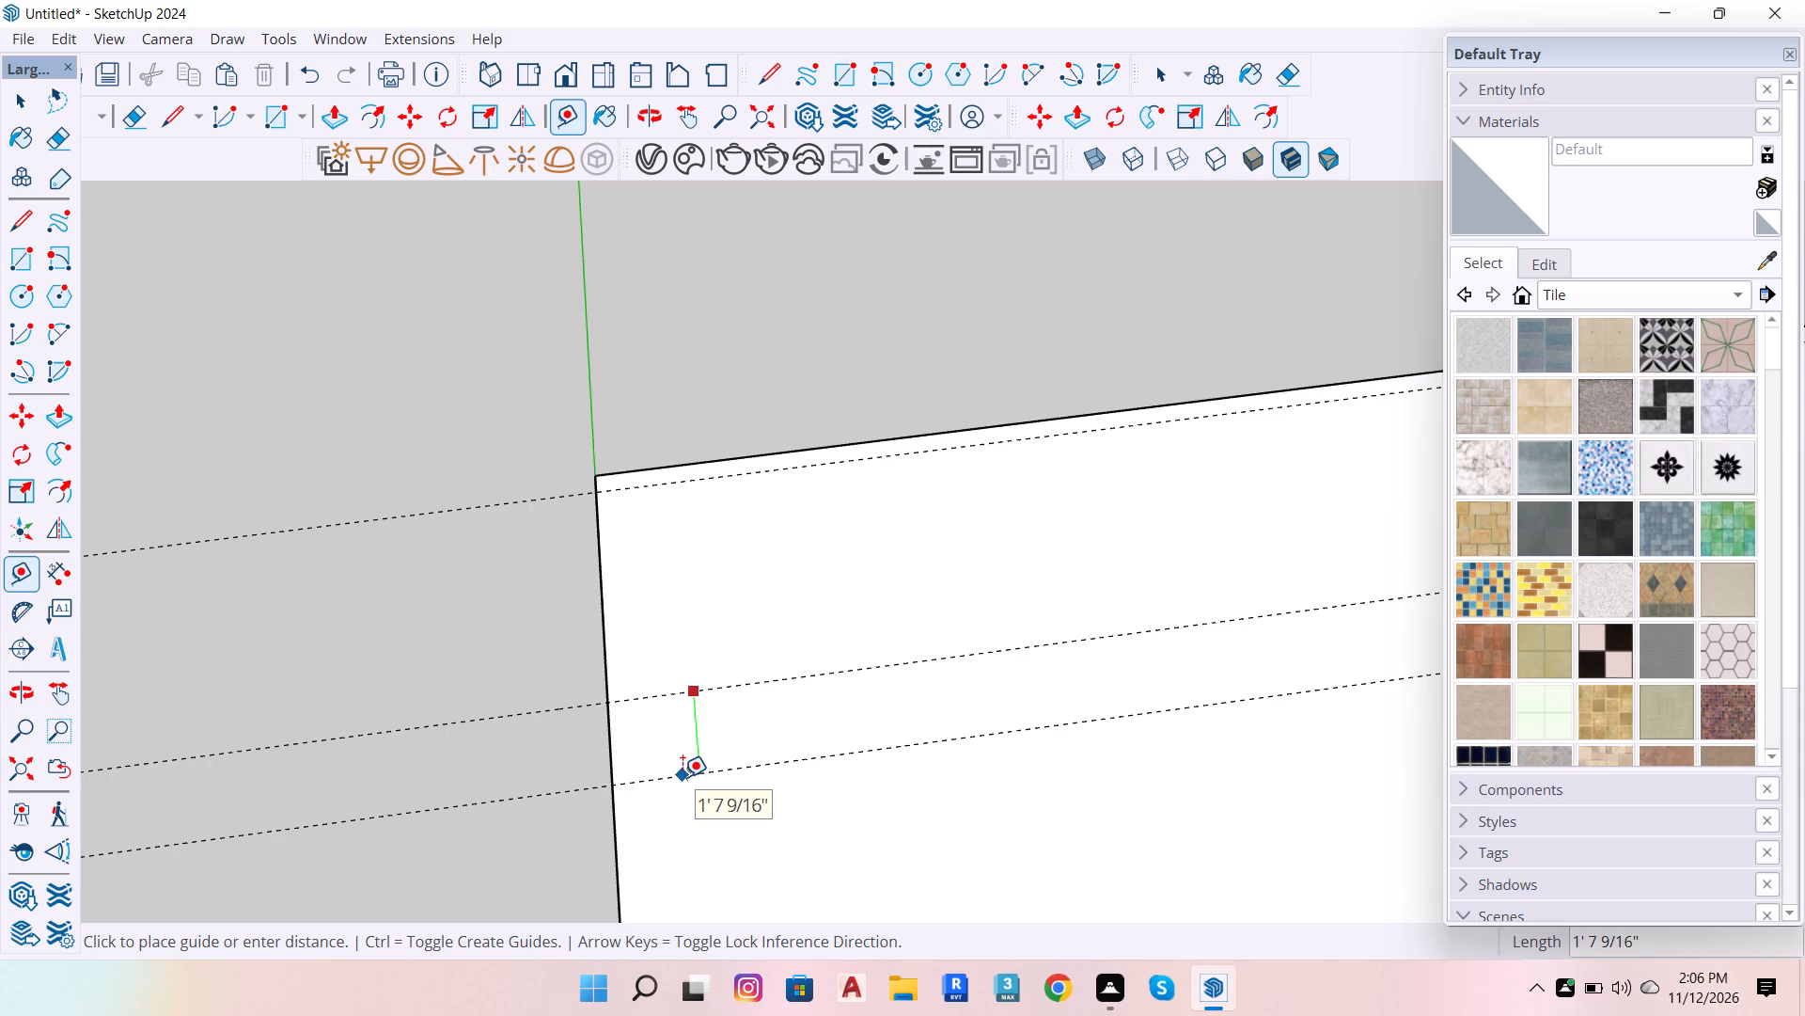
pyautogui.write('4.5')
pyautogui.press('Return')
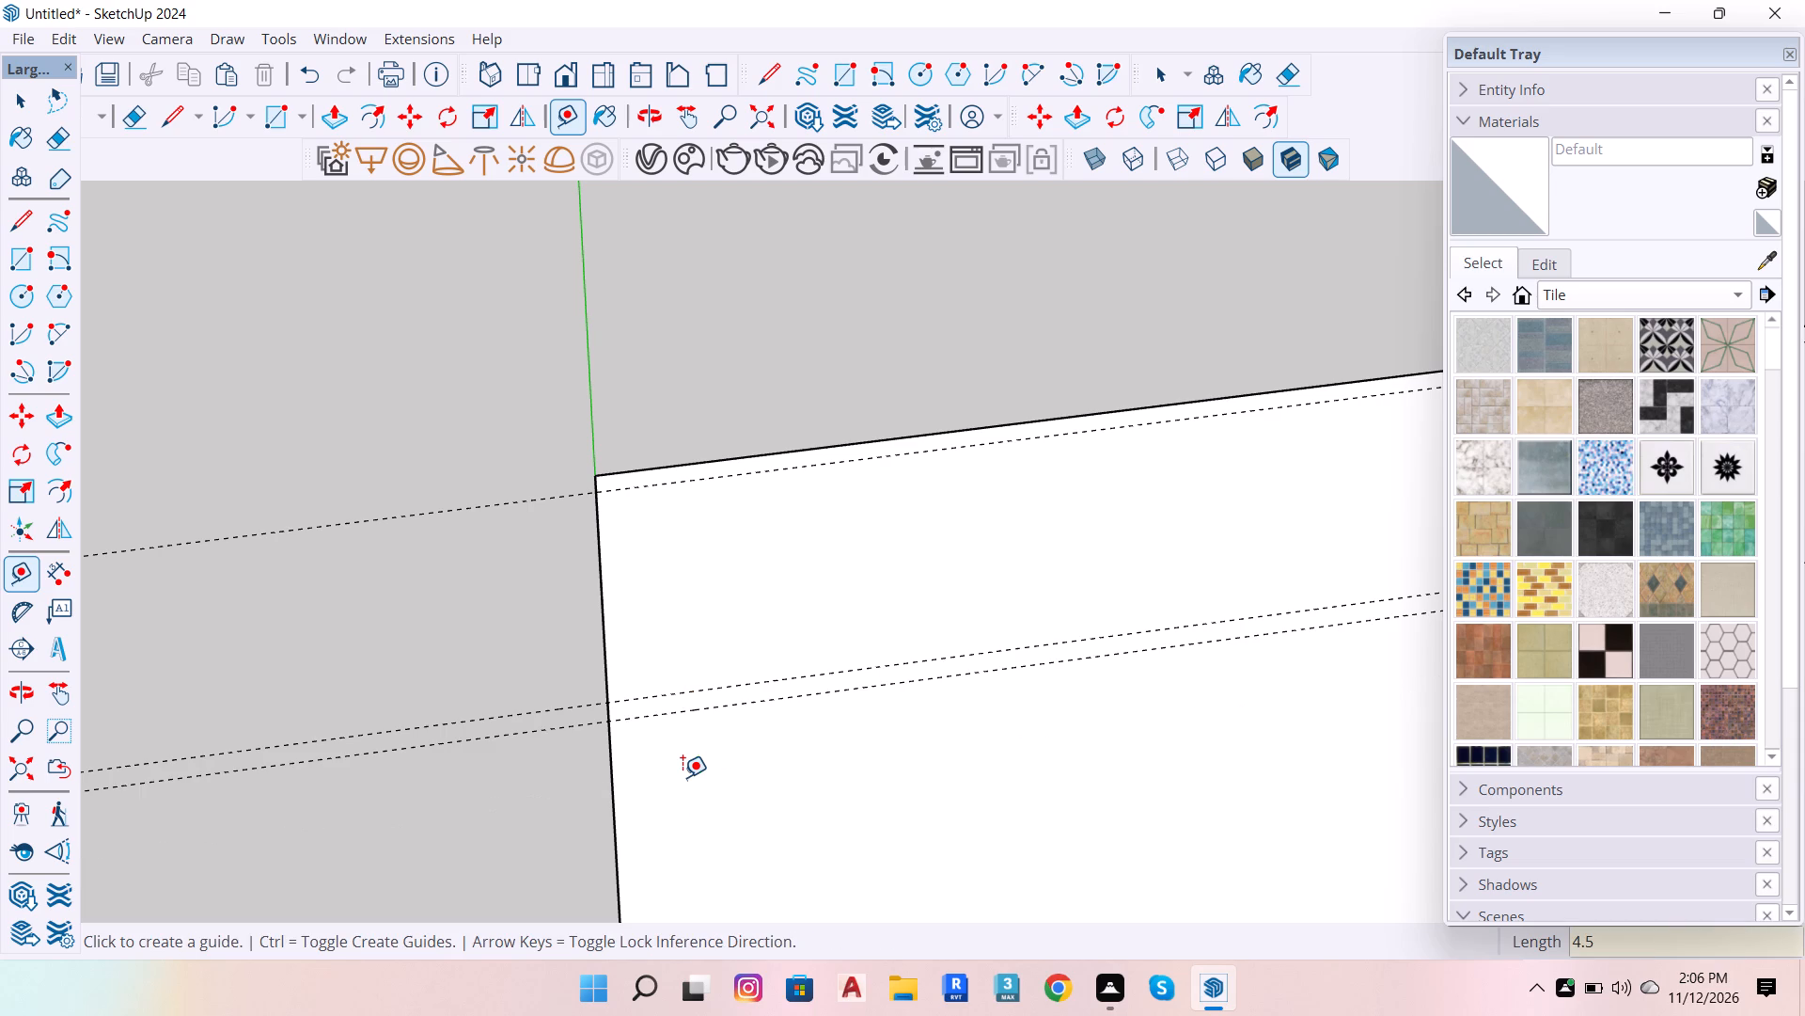
# Place a guide line 9" inside the rectangle's side edge that lies along the green axis.
pyautogui.scroll(-18, 825, 556)
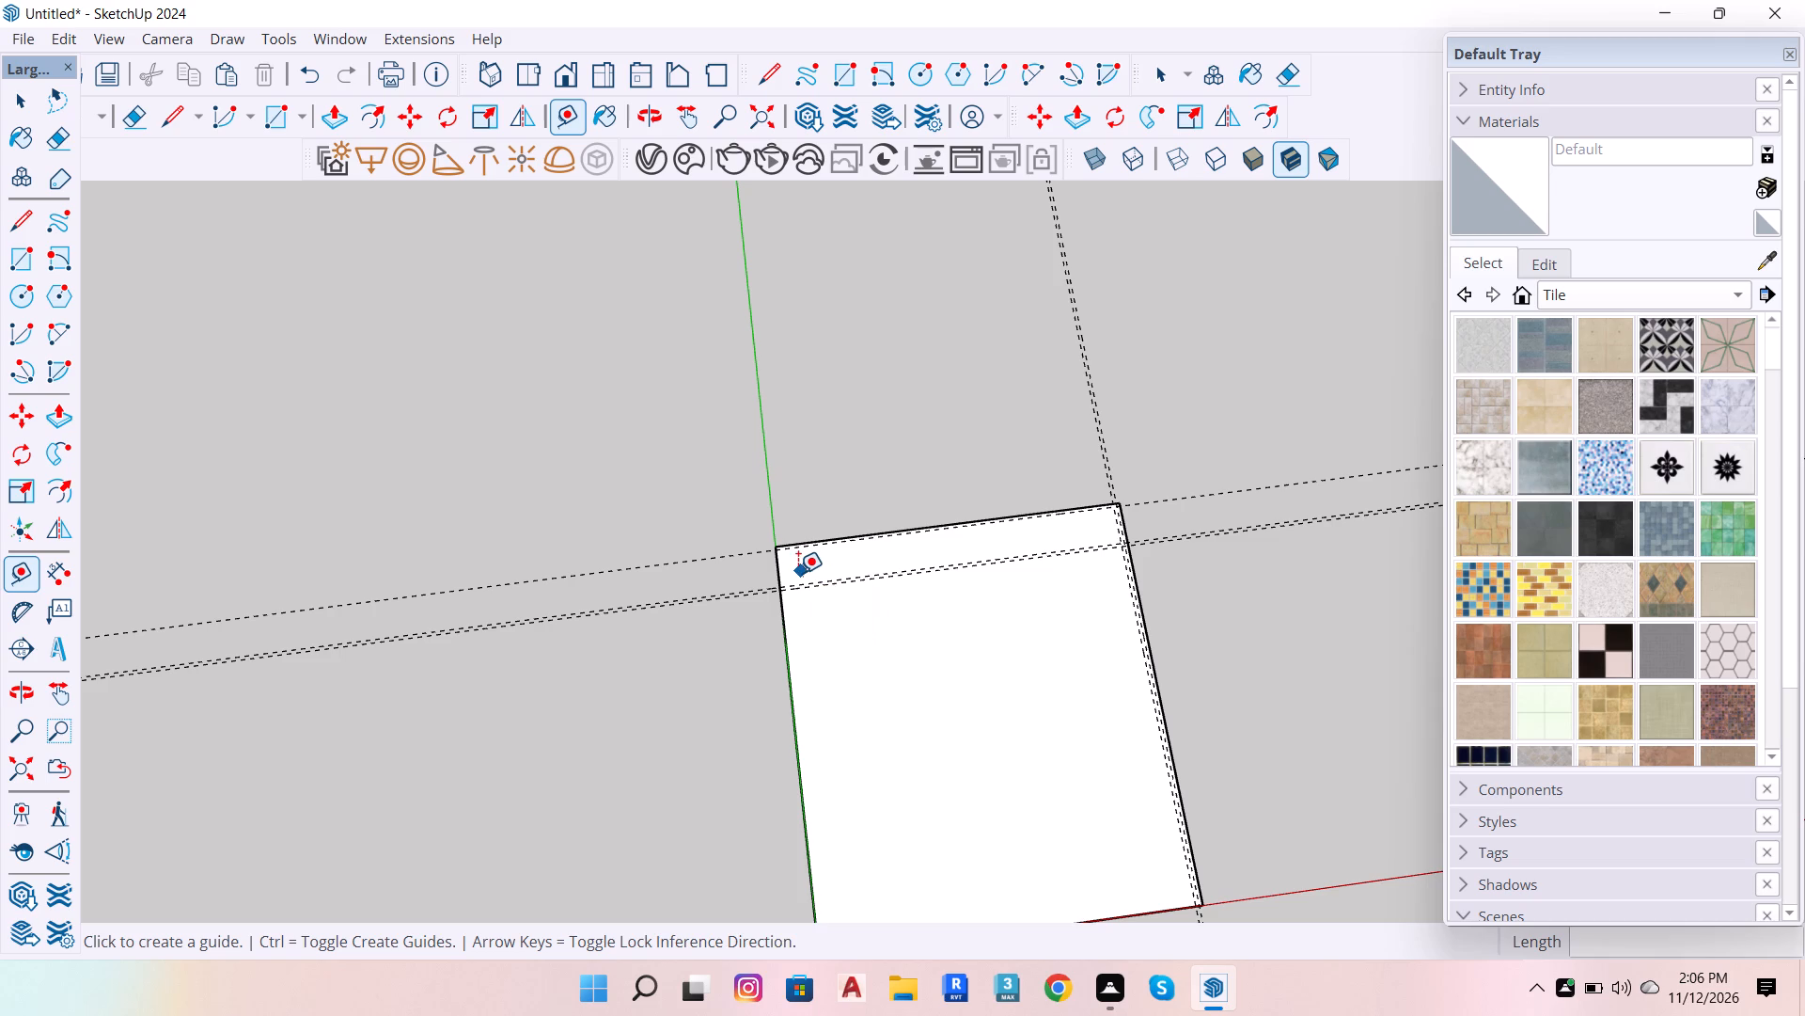
pyautogui.click(781, 649)
pyautogui.press('9')
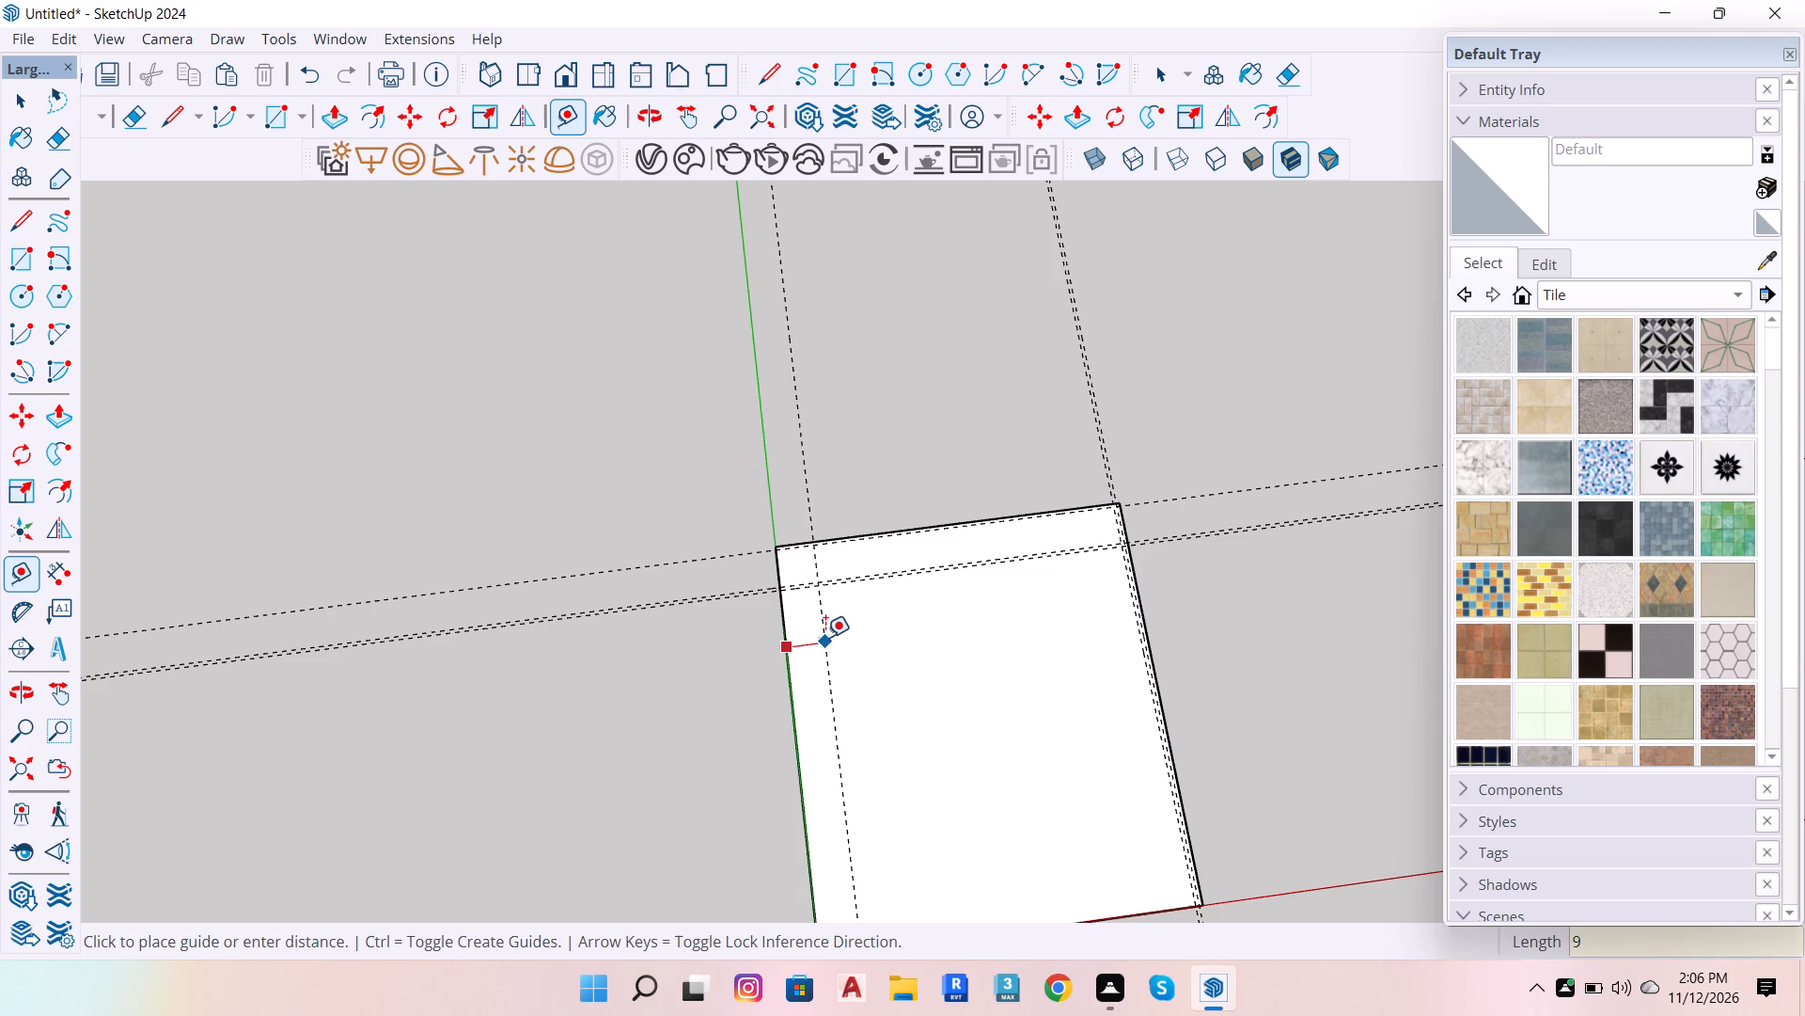
pyautogui.press('Return')
# Place a guide line 4.5" inside the green-axis edge, between that edge and its 9" guide.
pyautogui.scroll(12, 746, 715)
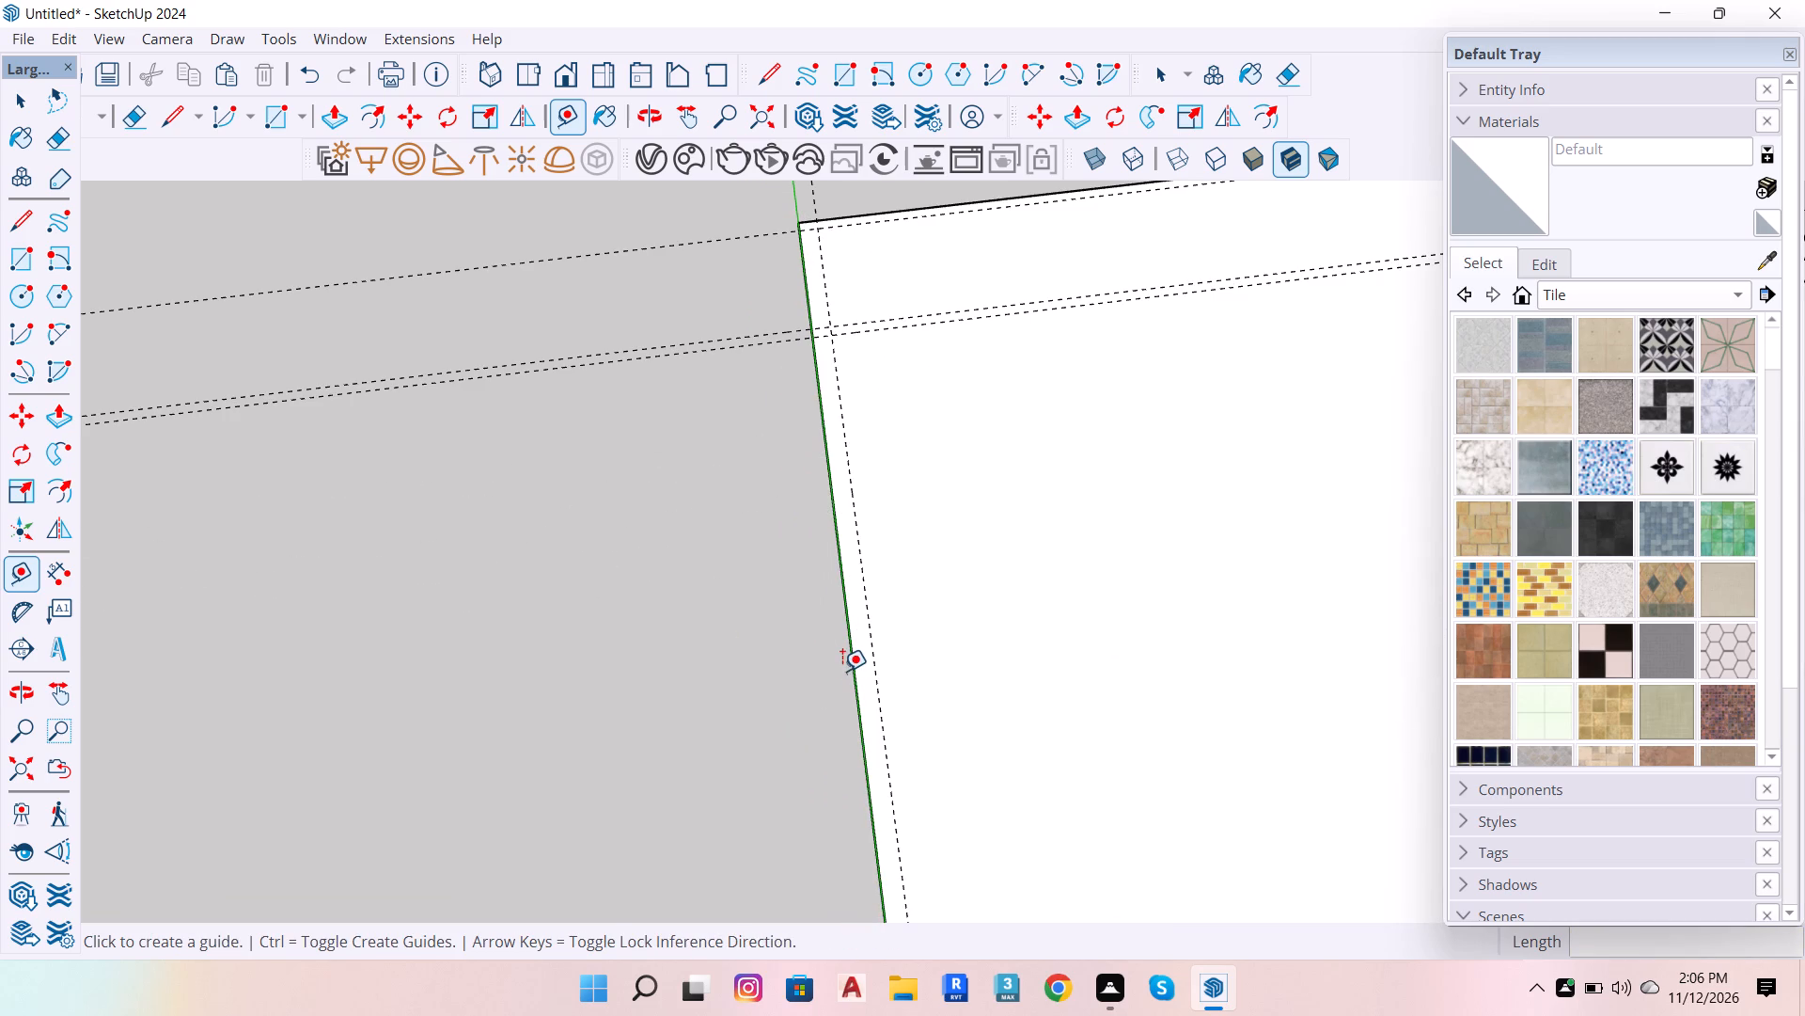
pyautogui.click(849, 665)
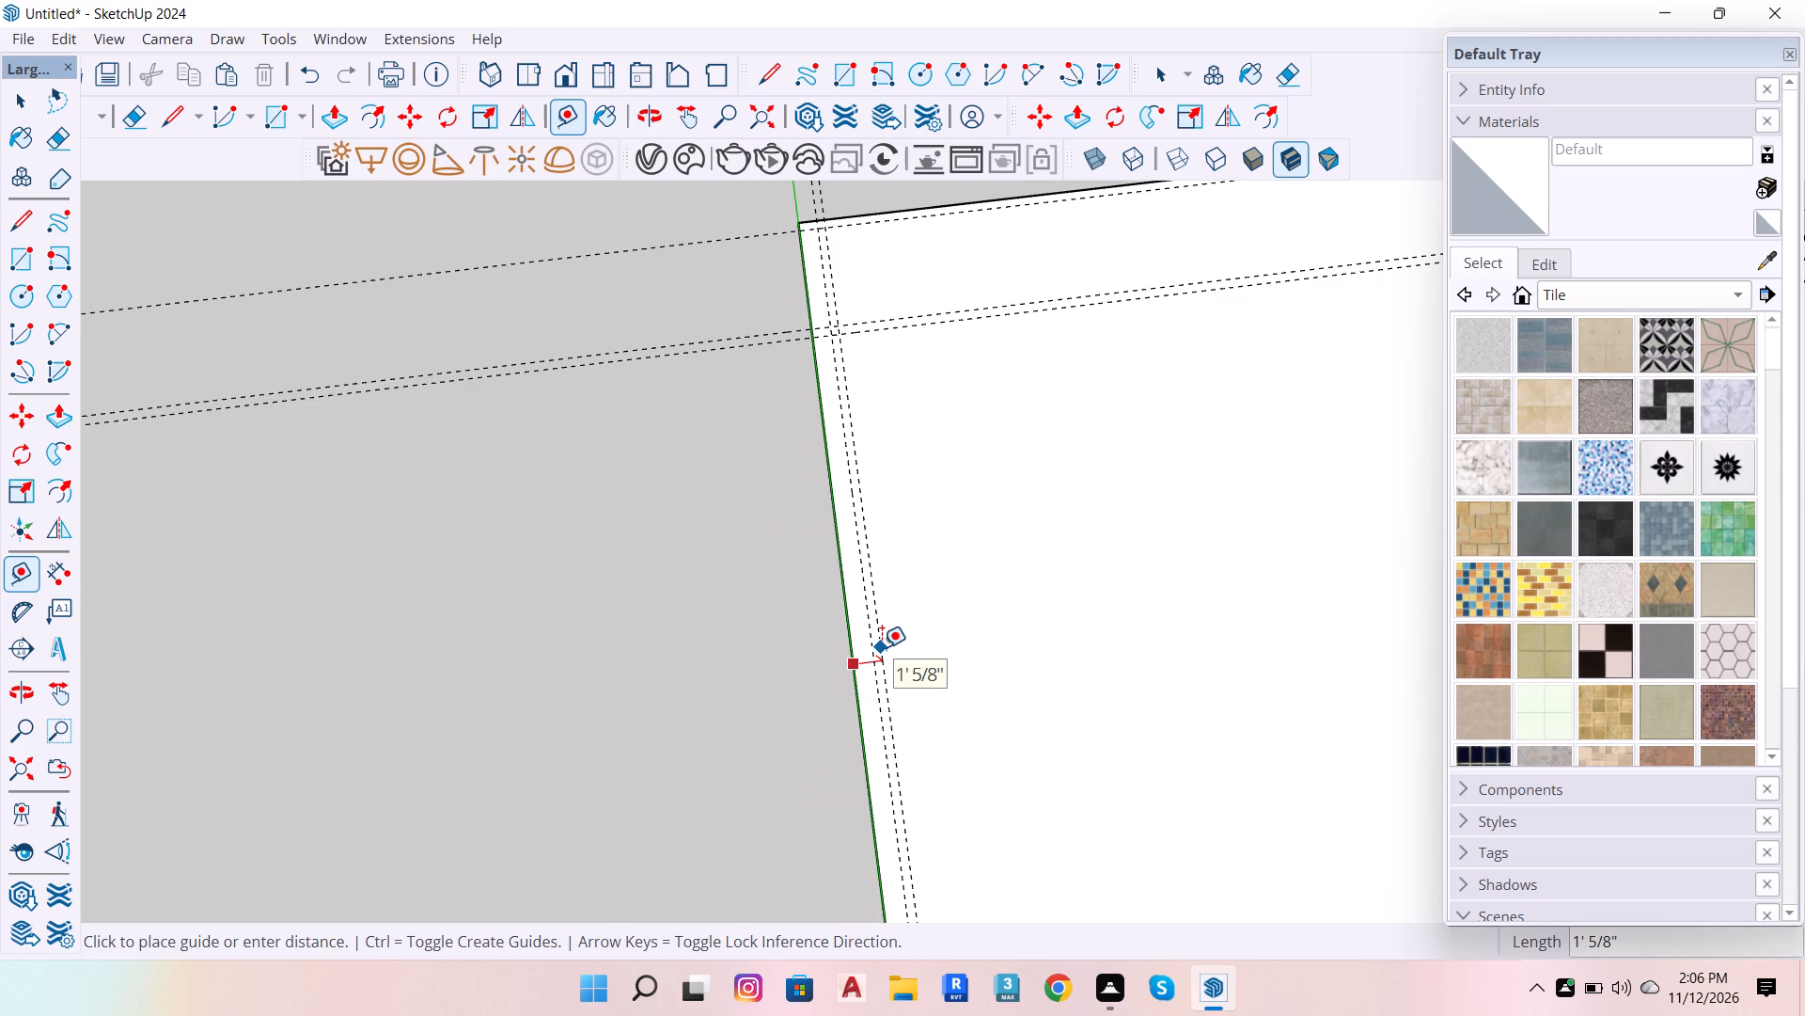
pyautogui.write('4.5')
pyautogui.press('Return')
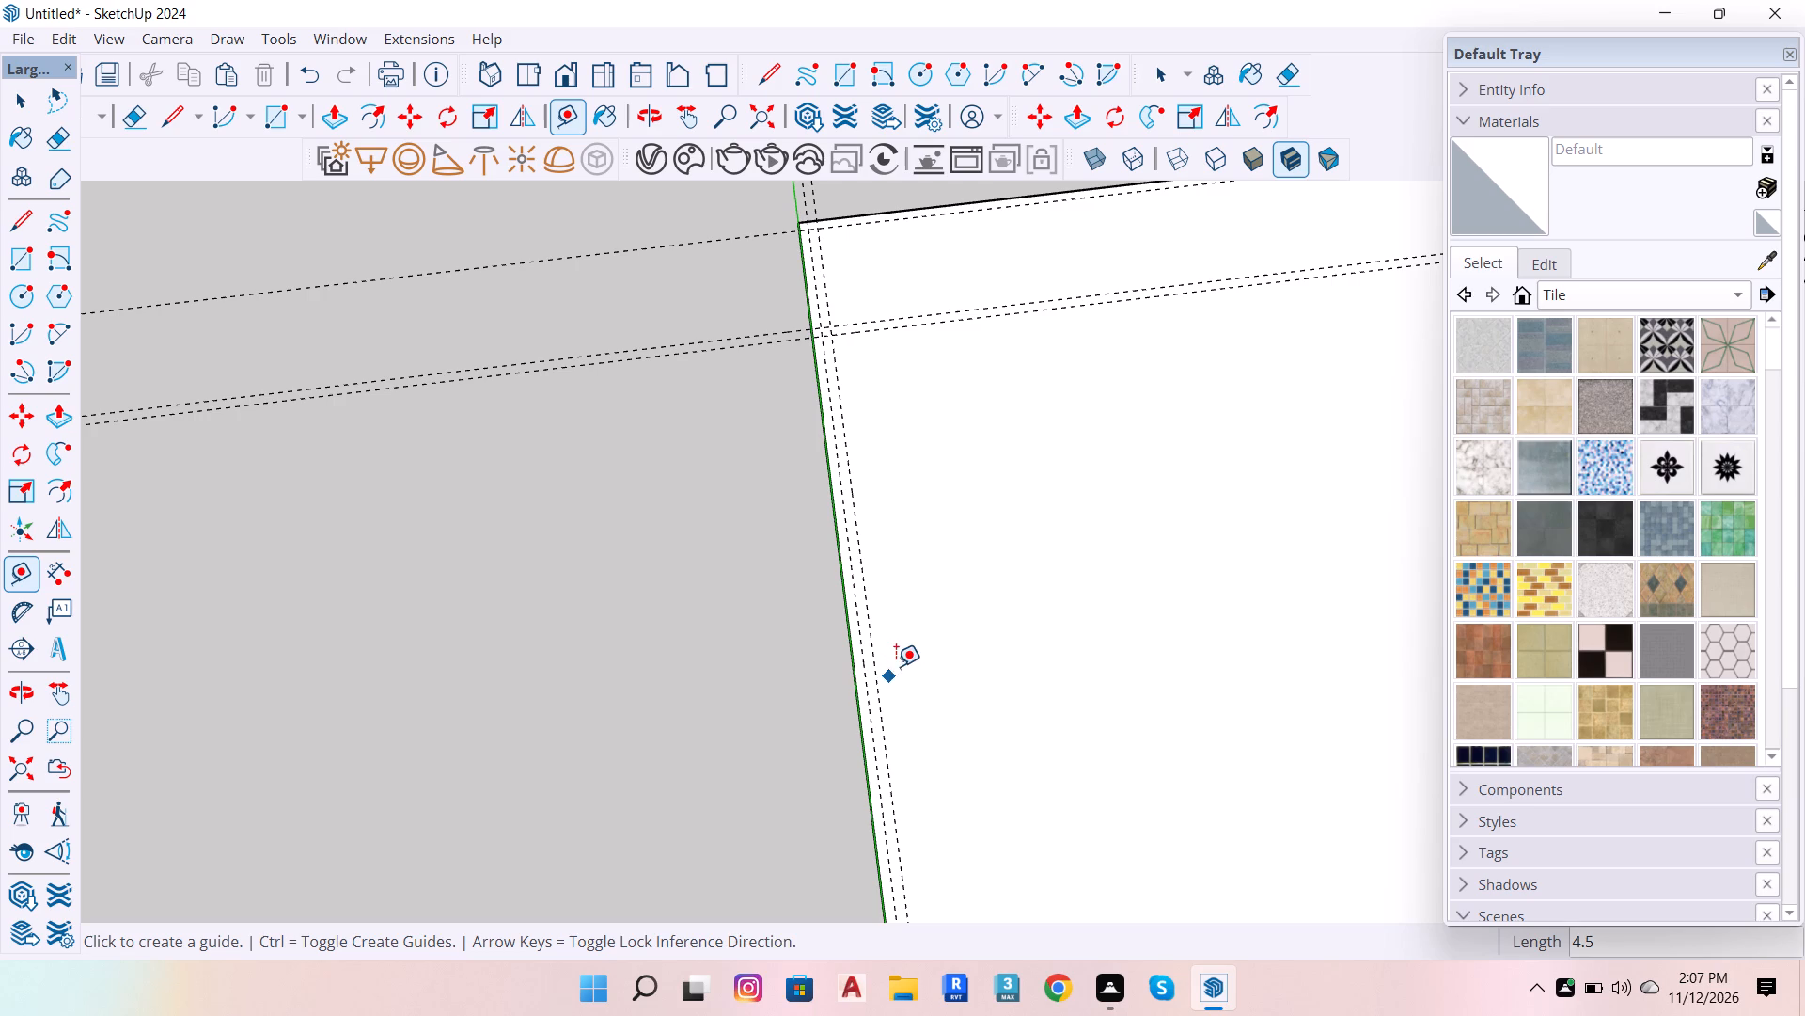
# Place a guide line 4.5" inside the rectangle's near edge along the red axis.
pyautogui.scroll(-5, 910, 674)
pyautogui.scroll(-6, 854, 766)
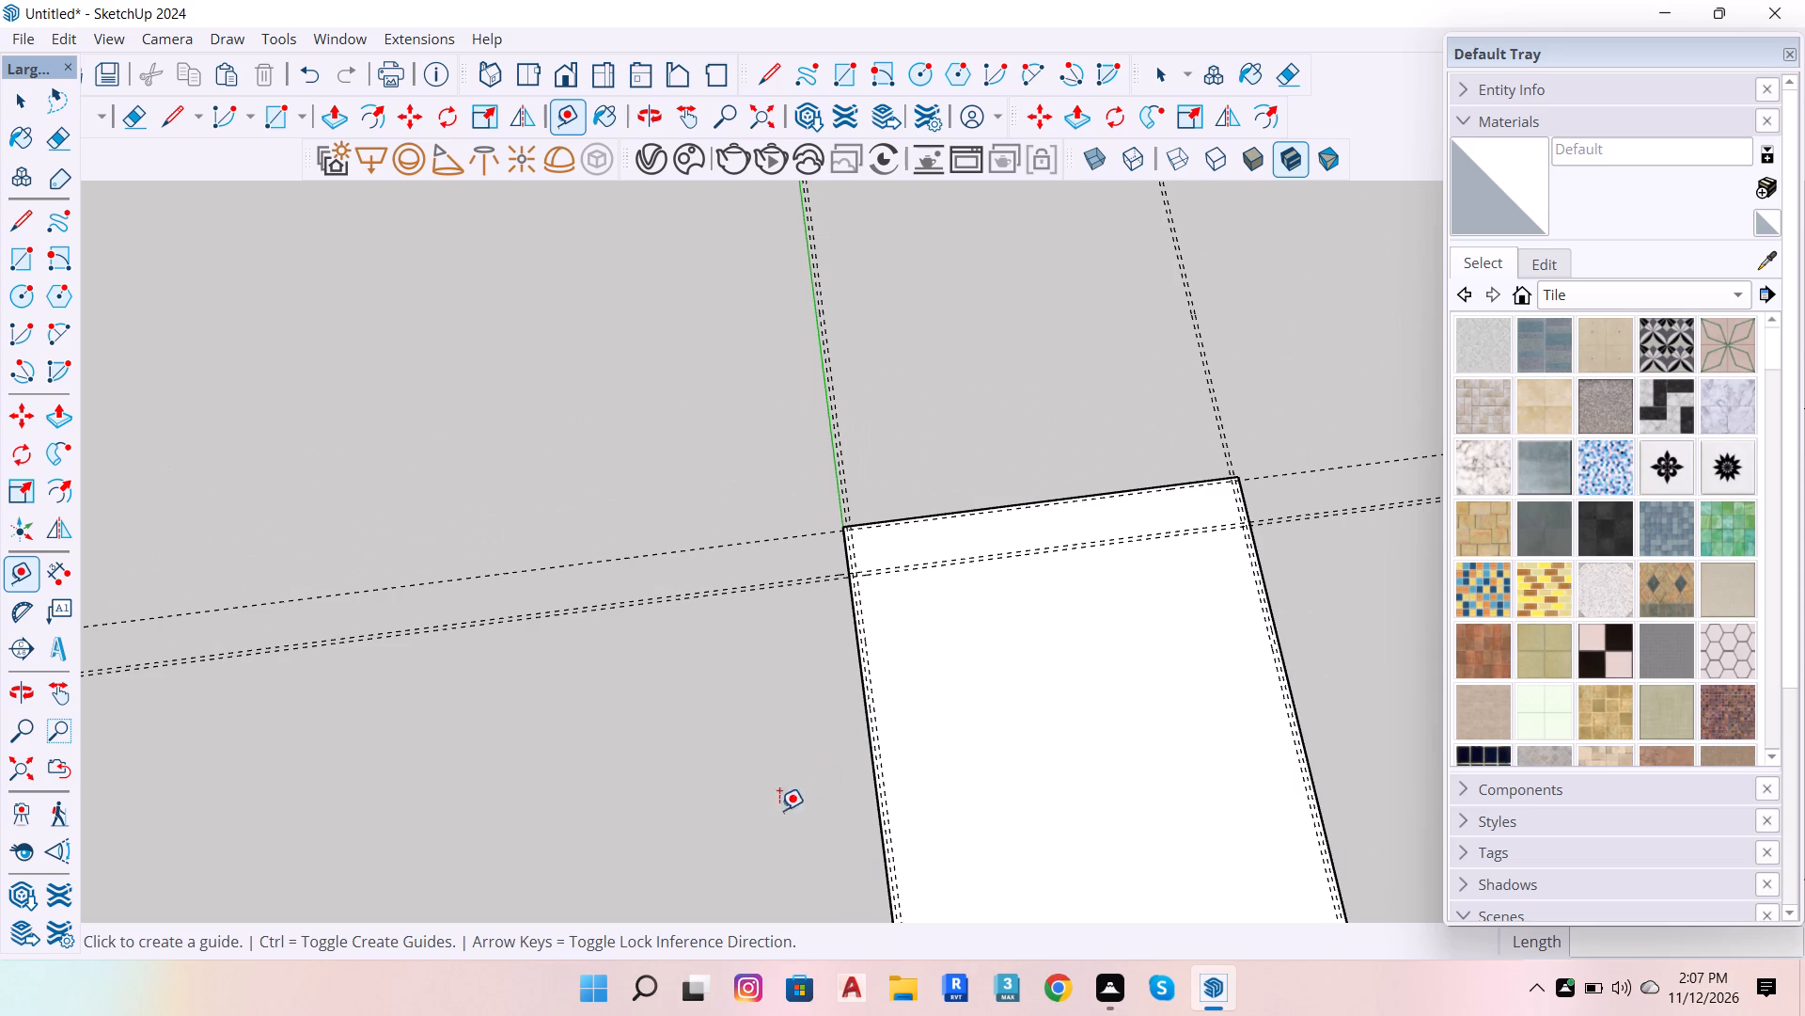
pyautogui.scroll(-7, 730, 643)
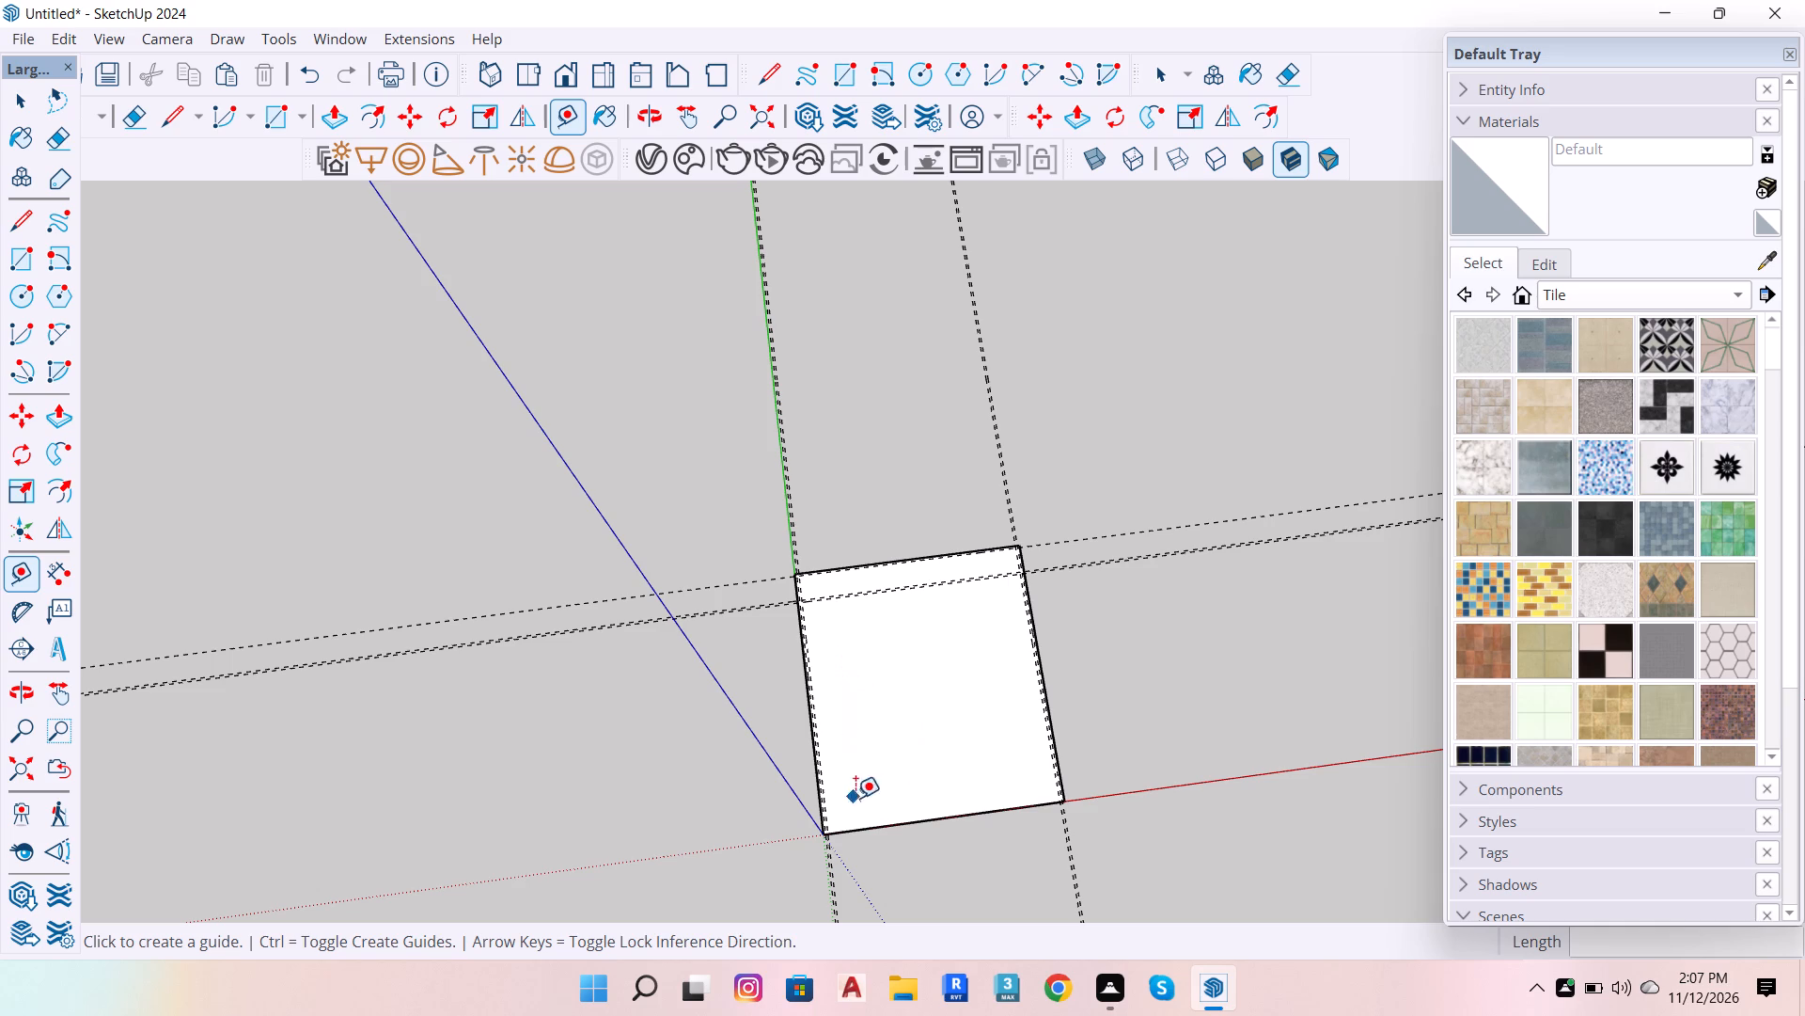
pyautogui.scroll(12, 983, 817)
pyautogui.click(1022, 799)
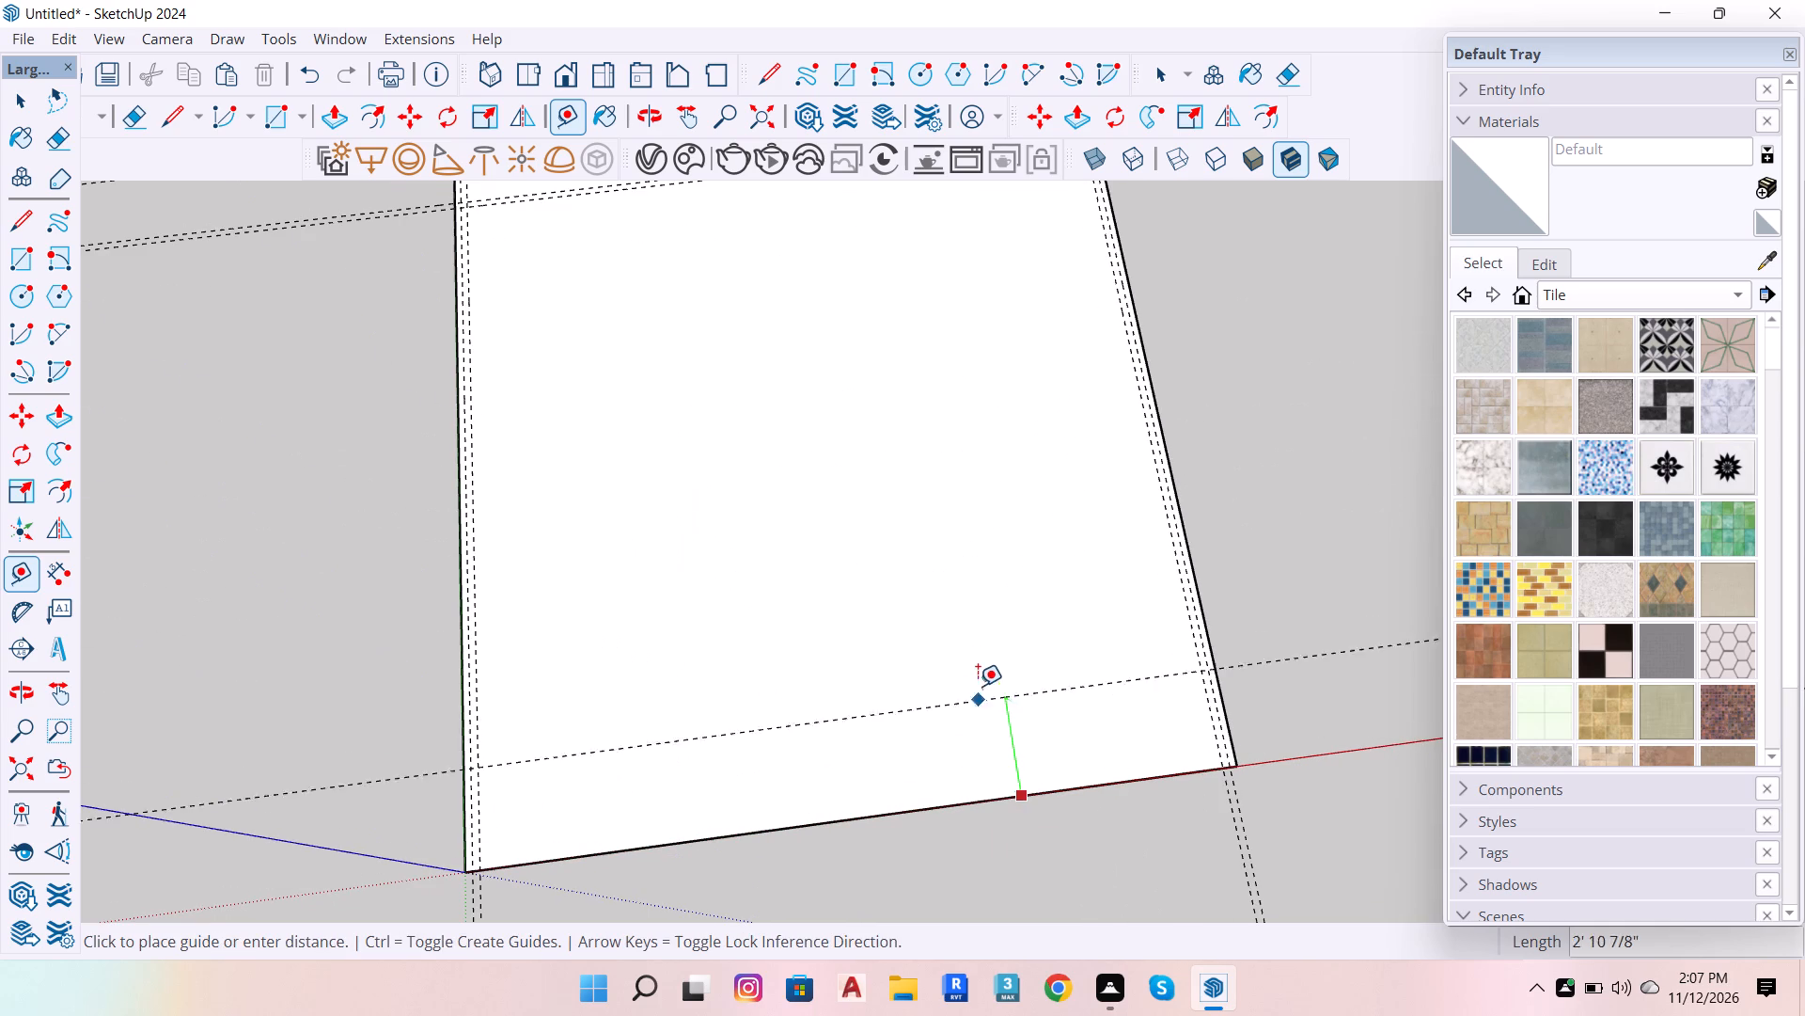
pyautogui.write('4.5')
pyautogui.press('Return')
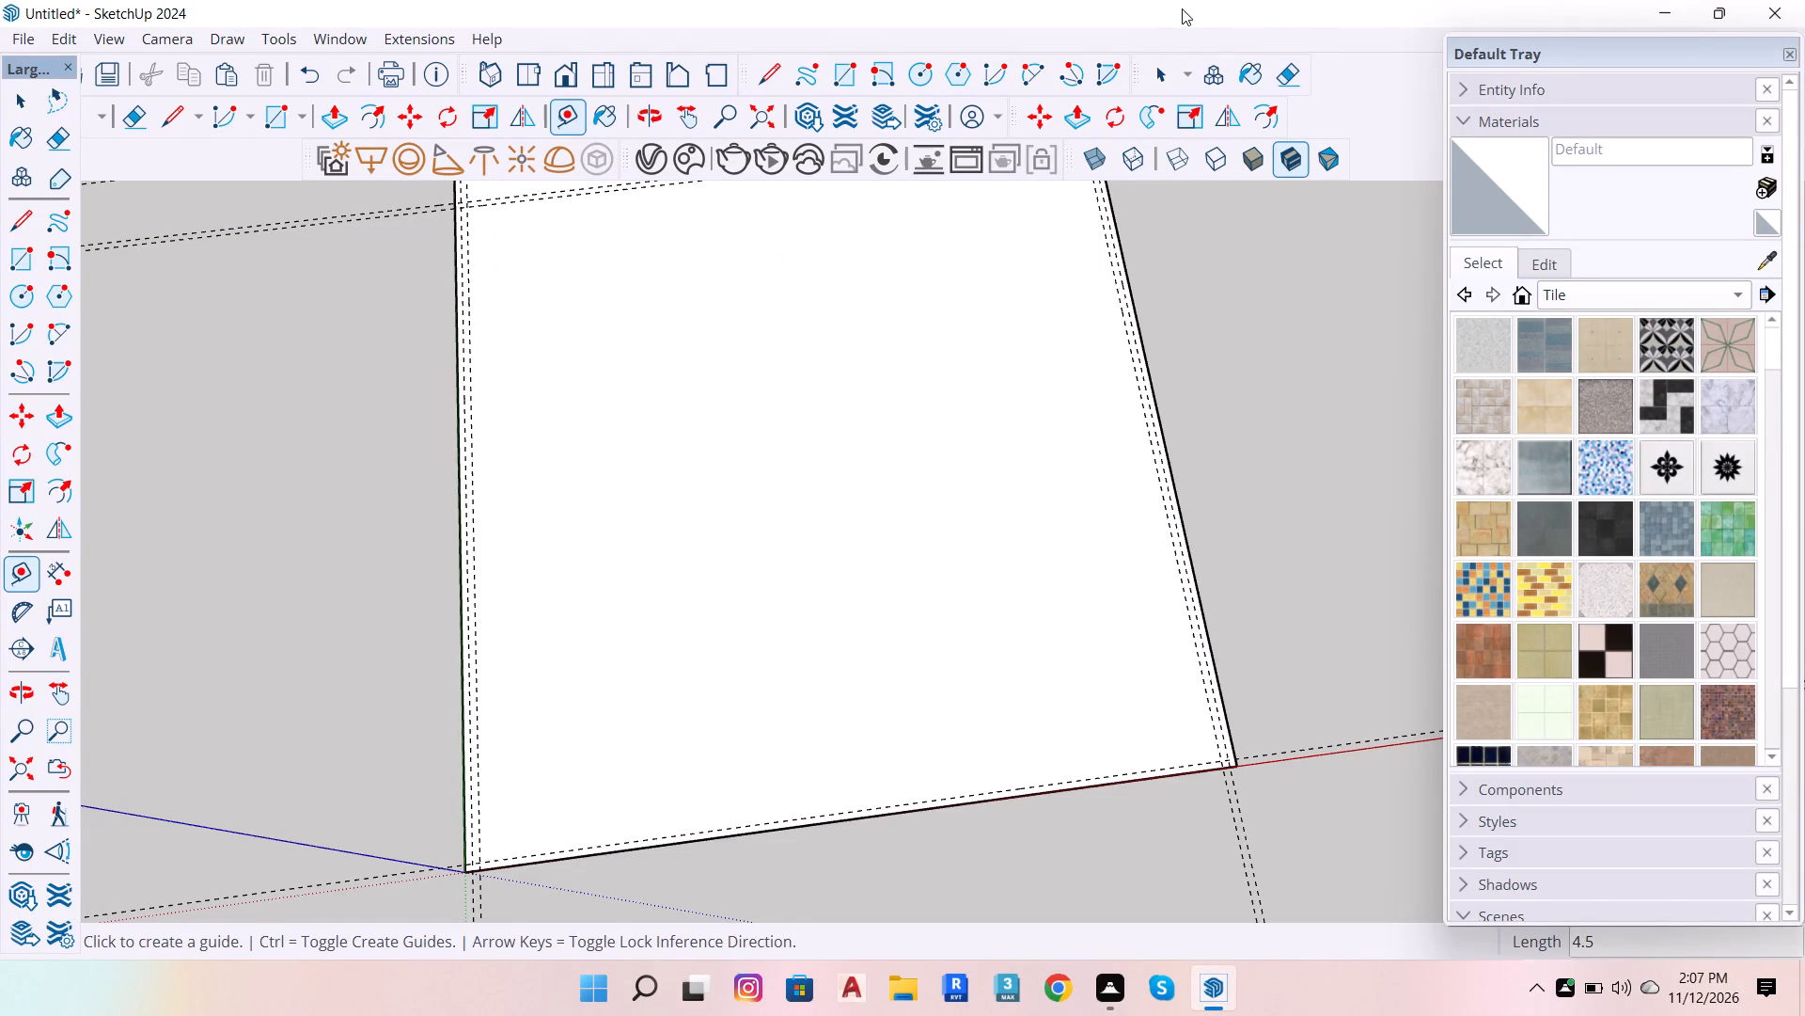
# Place a guide line 8'9" inward from the near edge's 4.5" inset guide, parallel to the red axis.
pyautogui.scroll(-8, 913, 240)
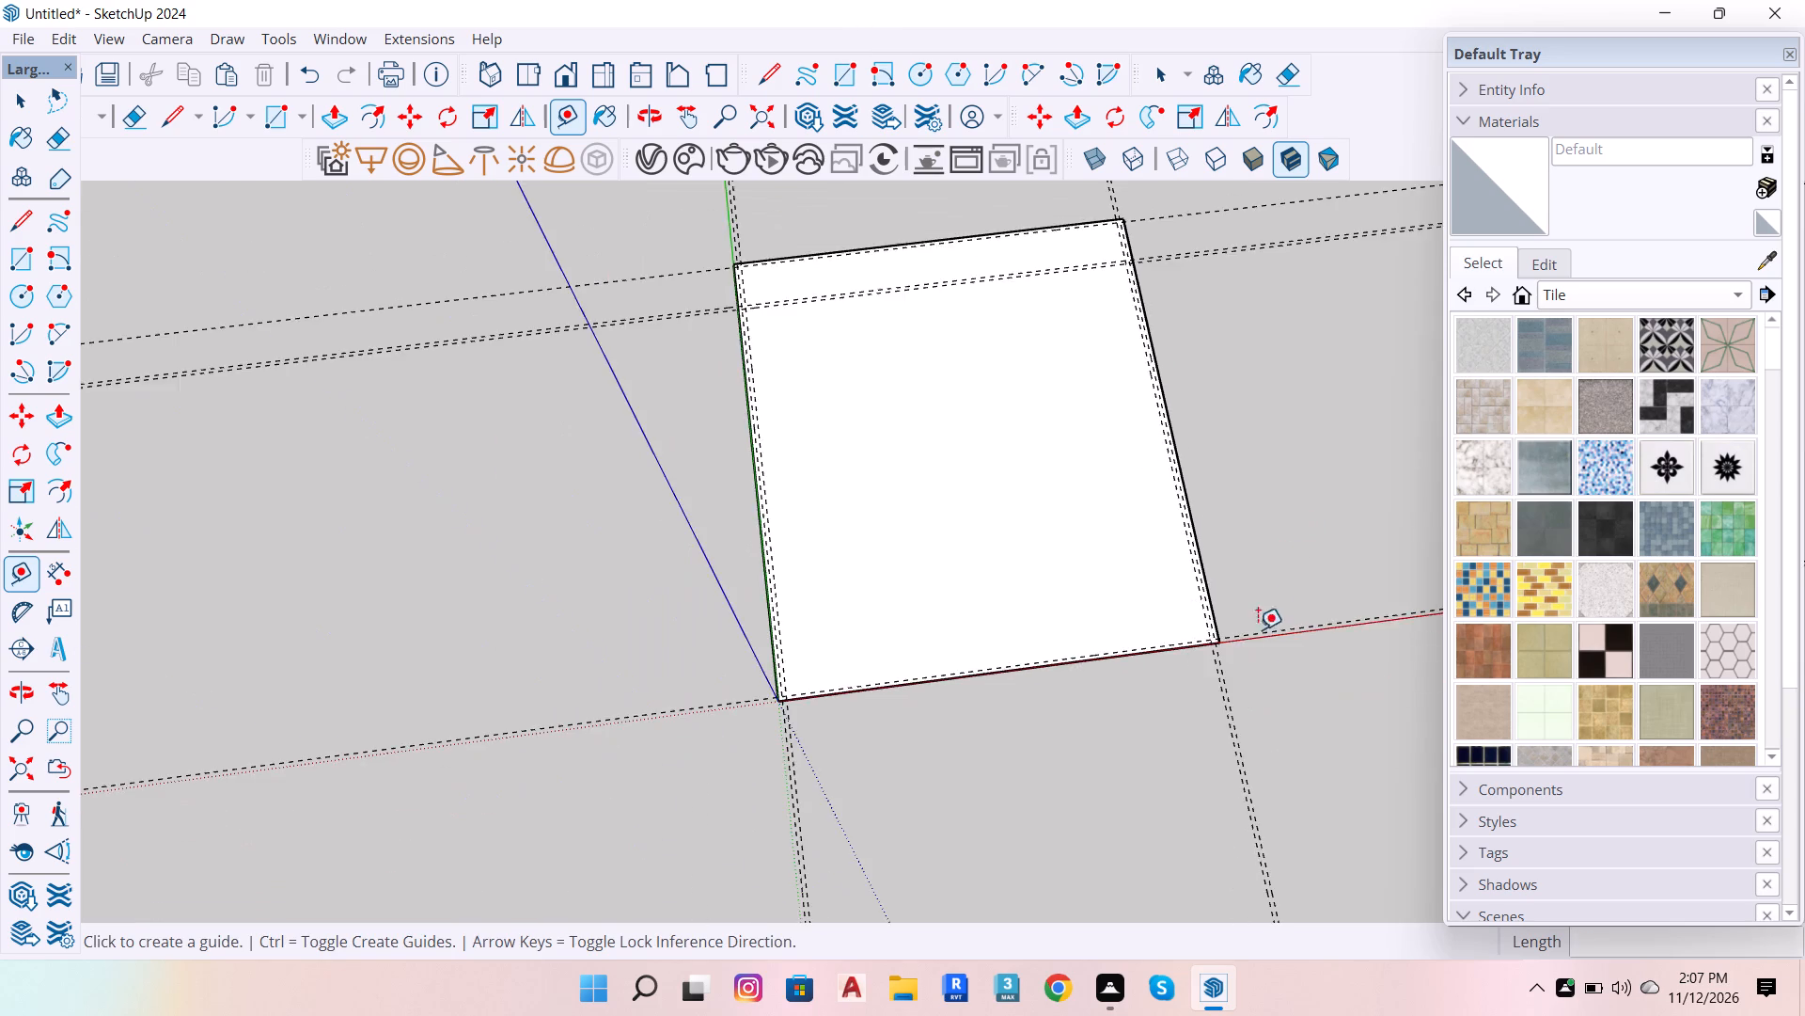
pyautogui.scroll(-4, 1258, 629)
pyautogui.scroll(13, 1307, 323)
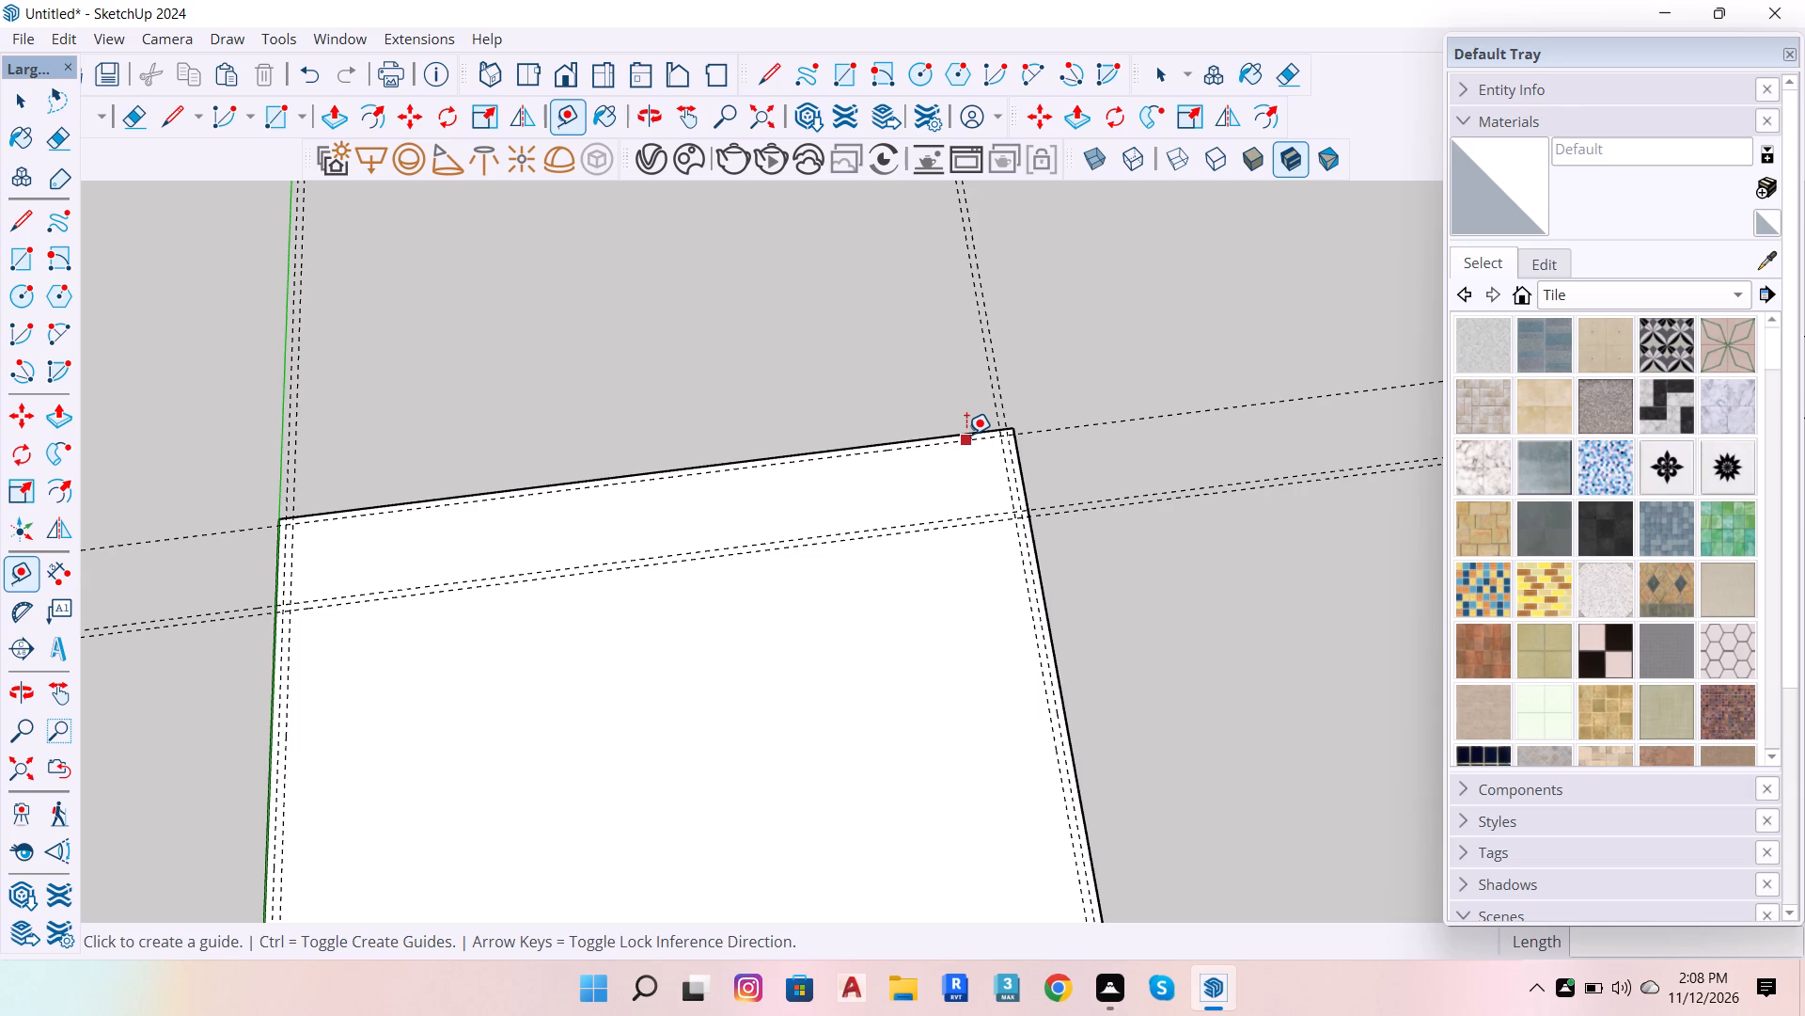
pyautogui.scroll(-13, 1037, 335)
pyautogui.scroll(12, 1009, 664)
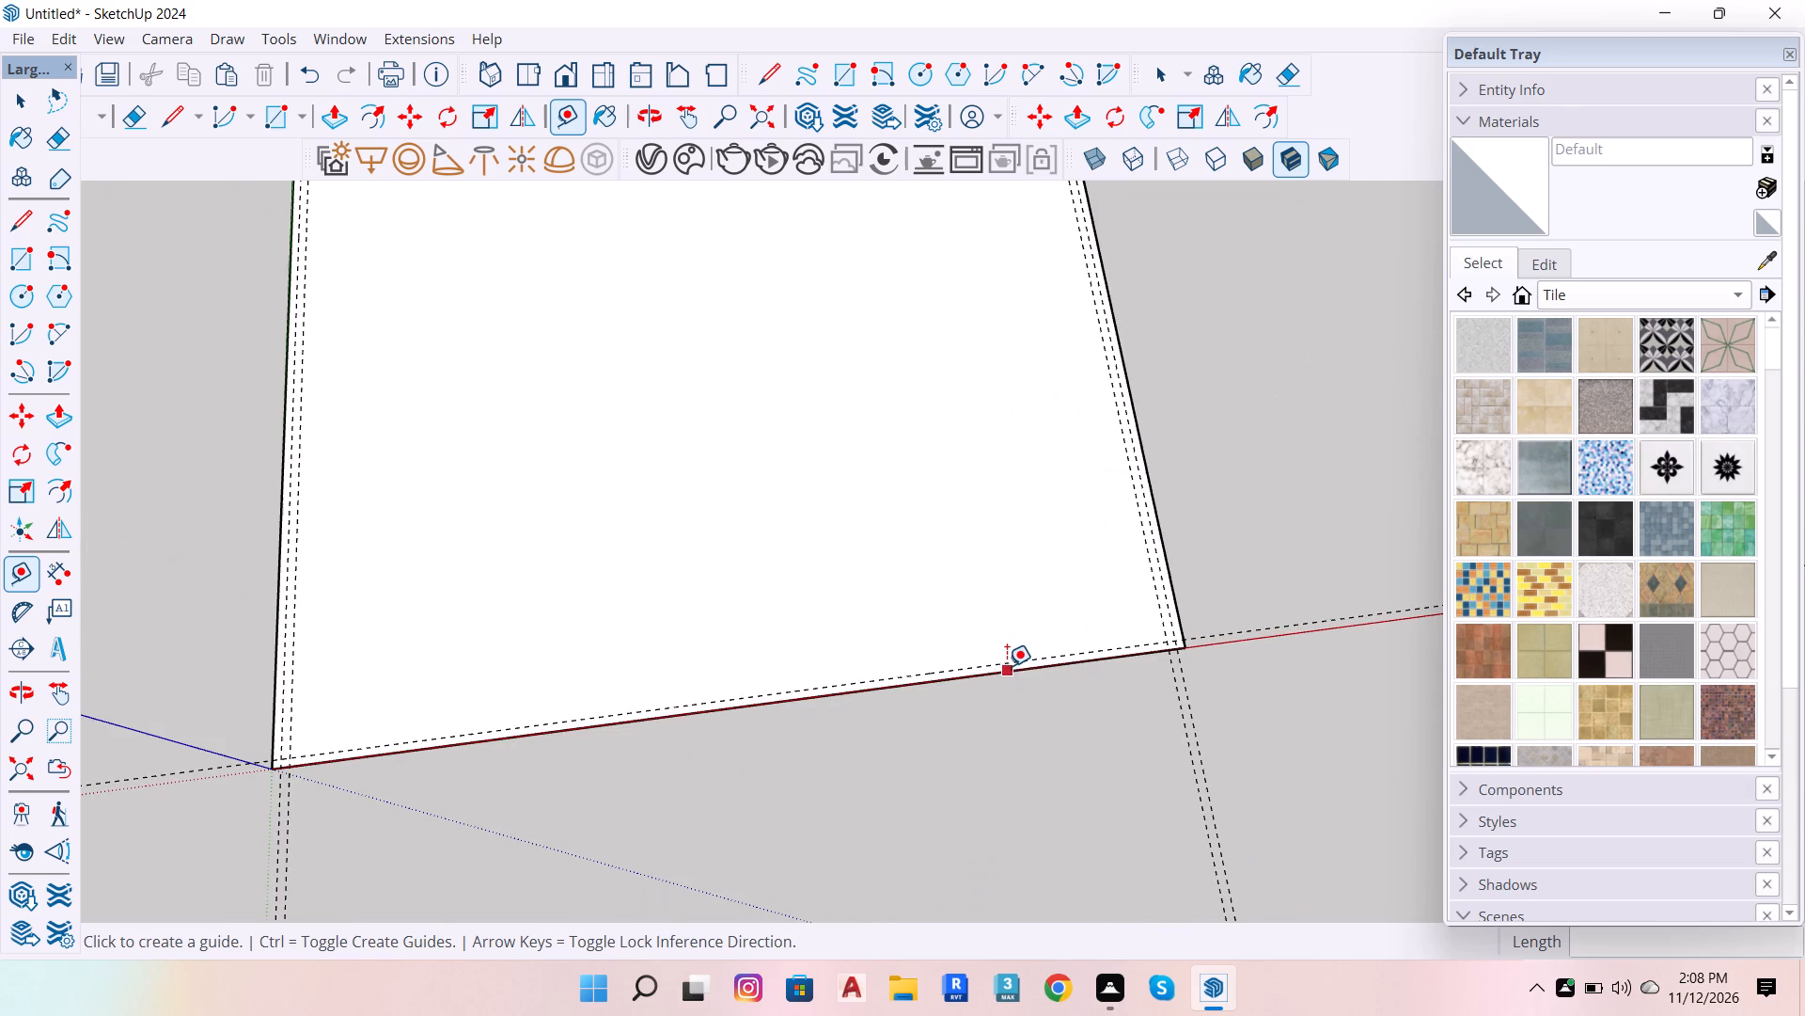
pyautogui.click(1026, 656)
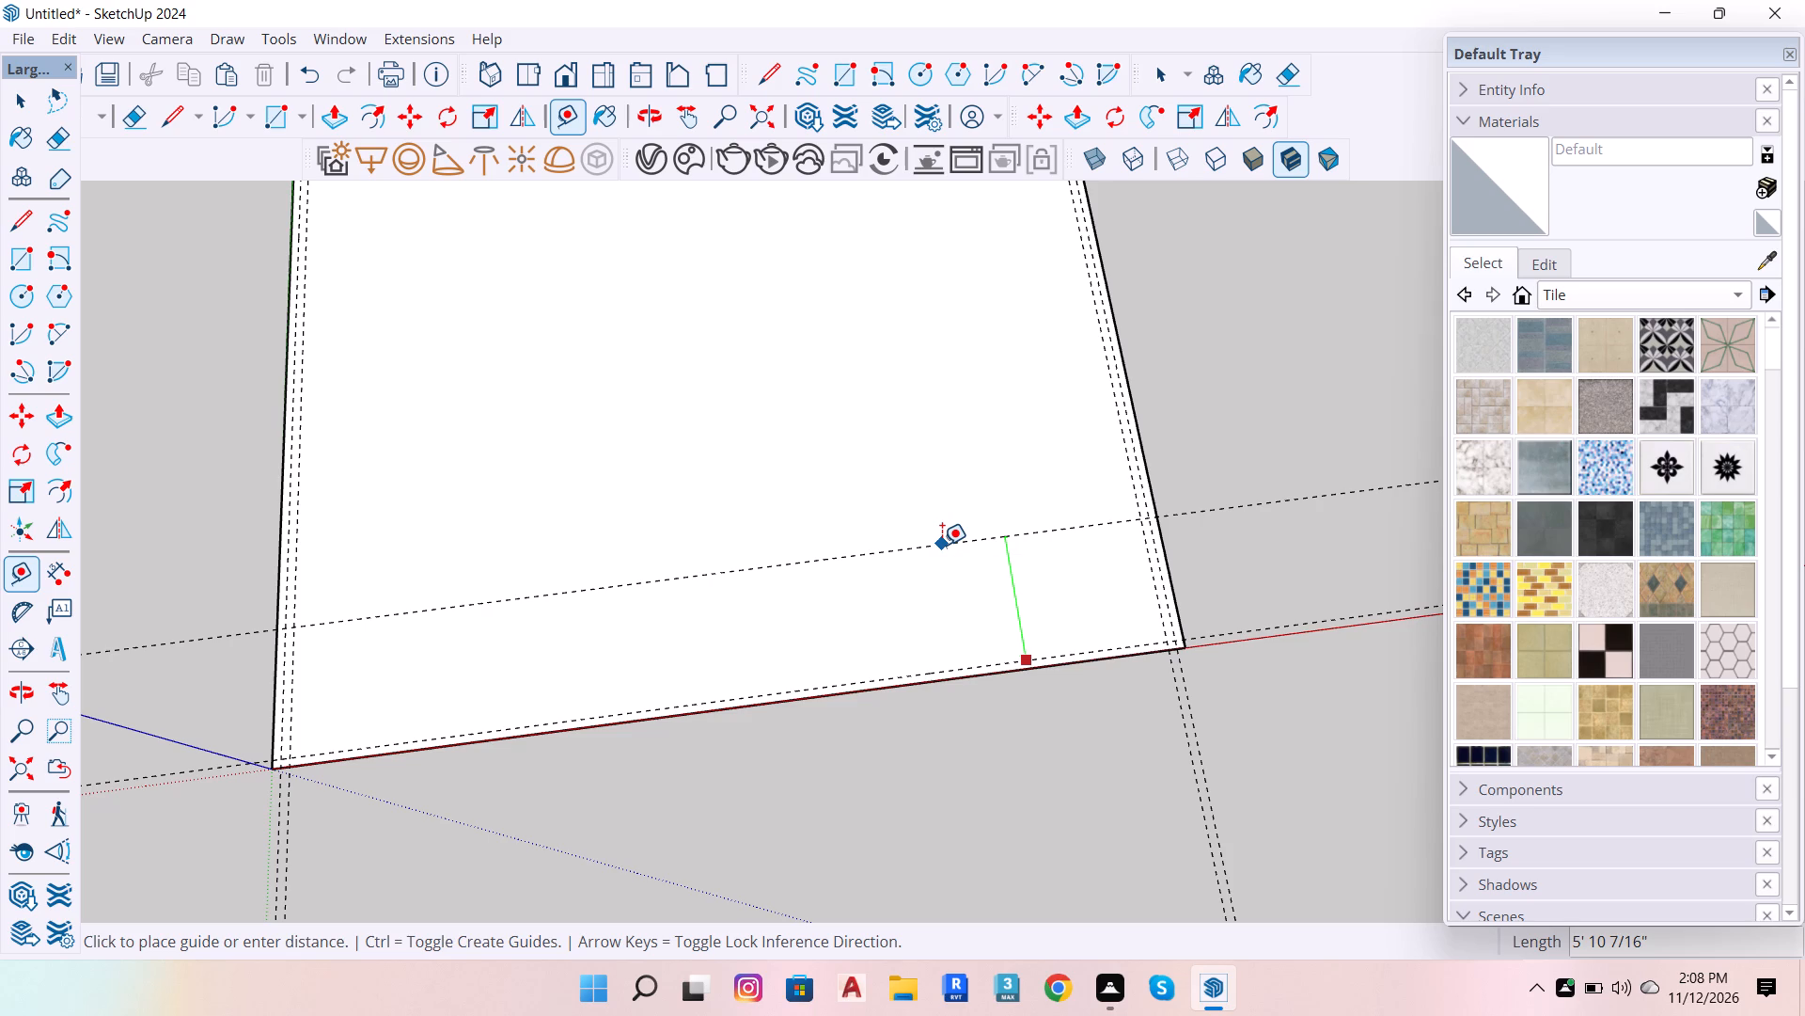
pyautogui.write("8'9")
pyautogui.press('Return')
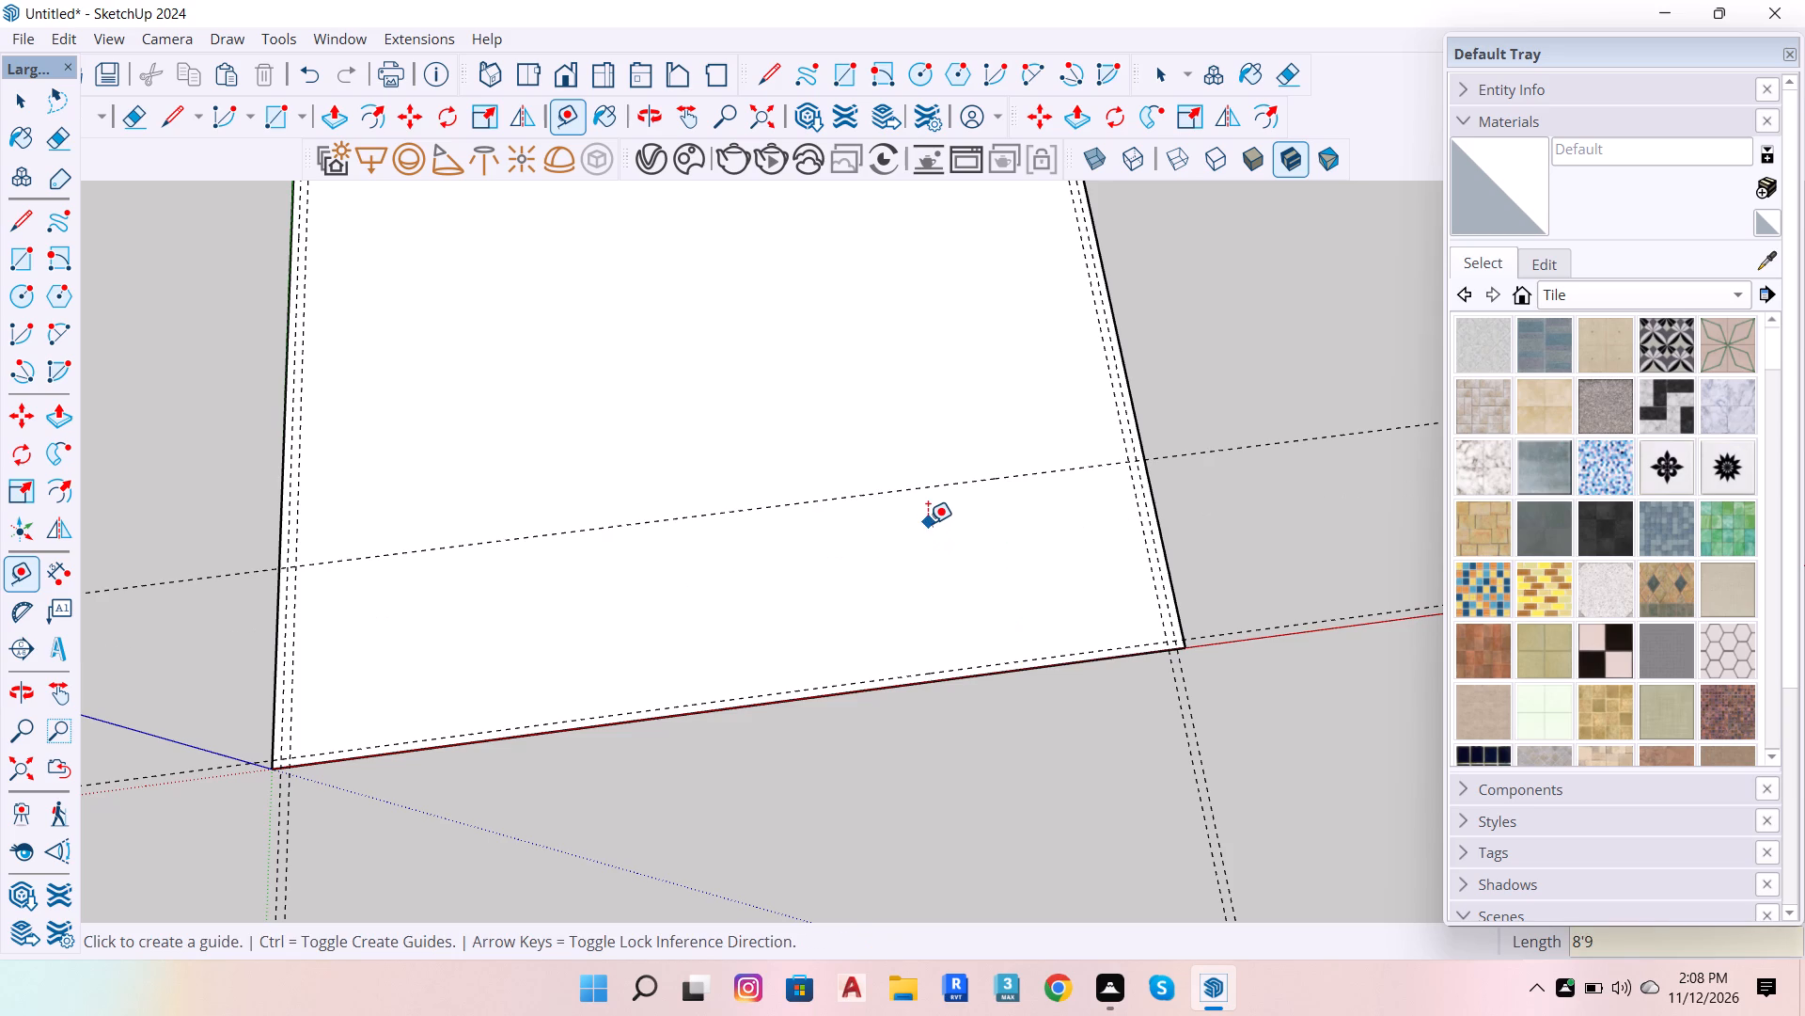
# Place a guide line 9" beyond the 8'9" offset guide, farther from the rectangle's near edge.
pyautogui.scroll(-10, 1163, 554)
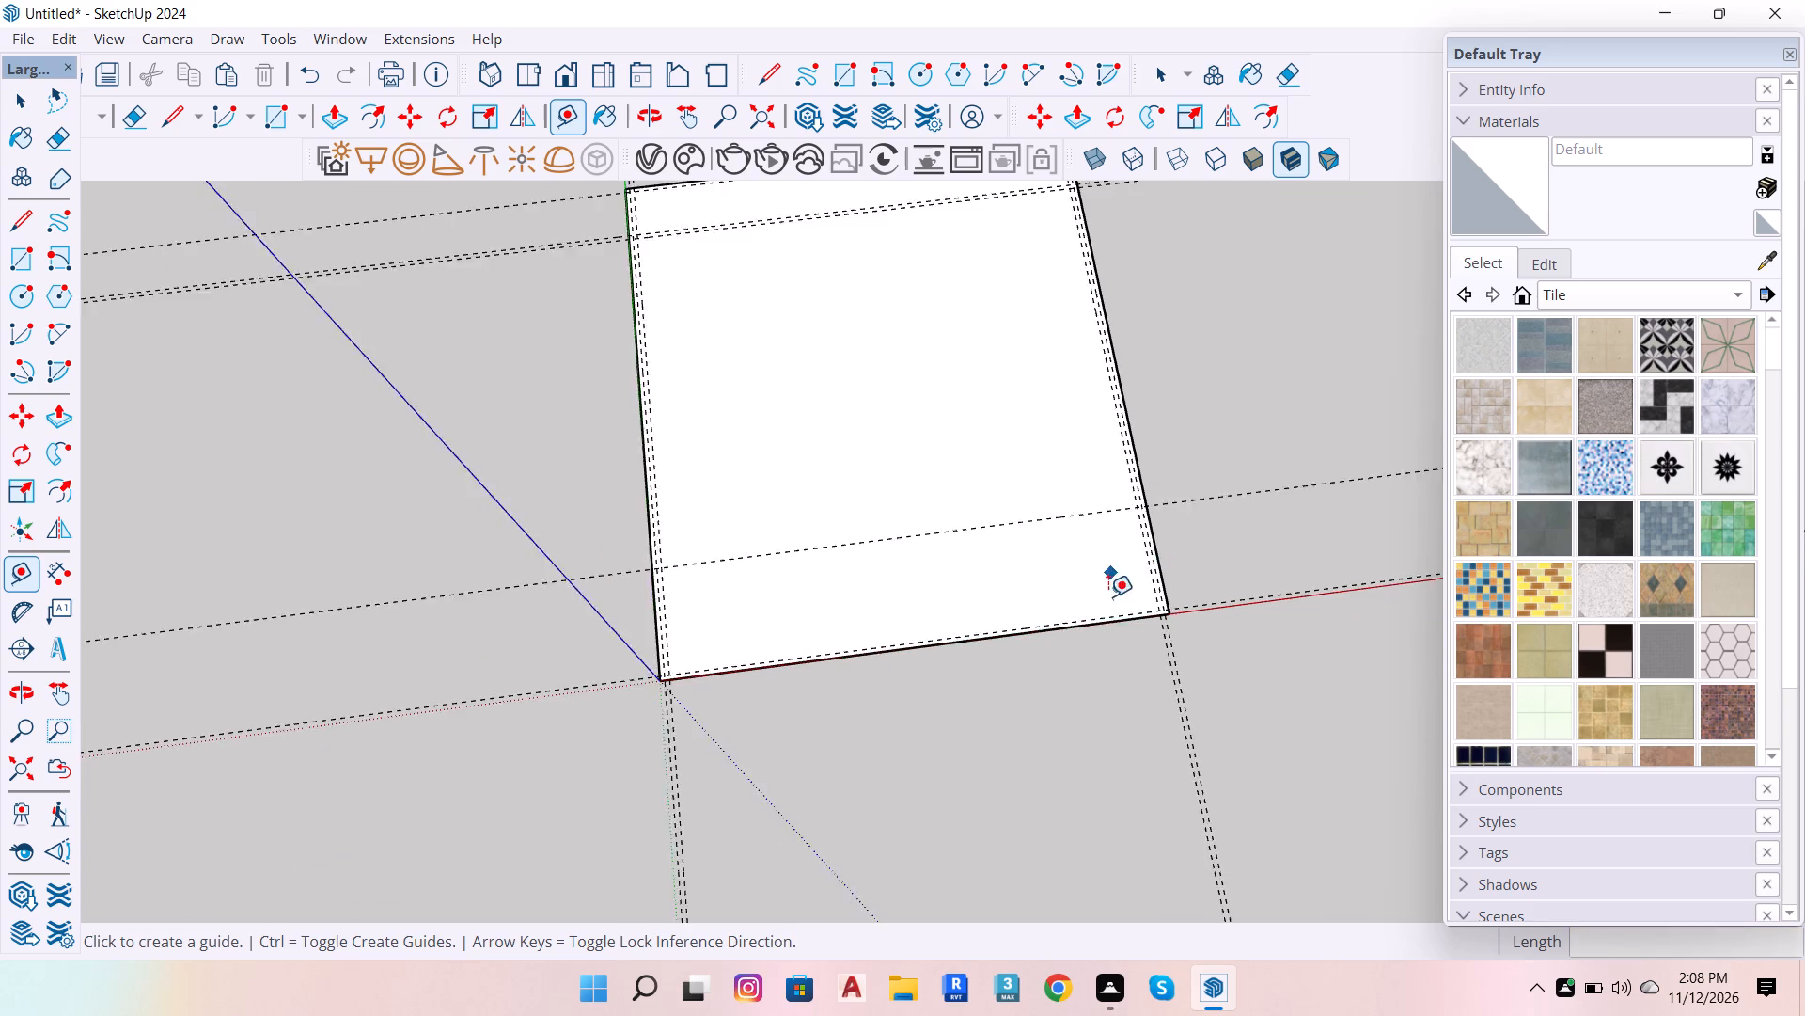
pyautogui.scroll(-1, 1068, 495)
pyautogui.scroll(6, 1068, 492)
pyautogui.click(1032, 548)
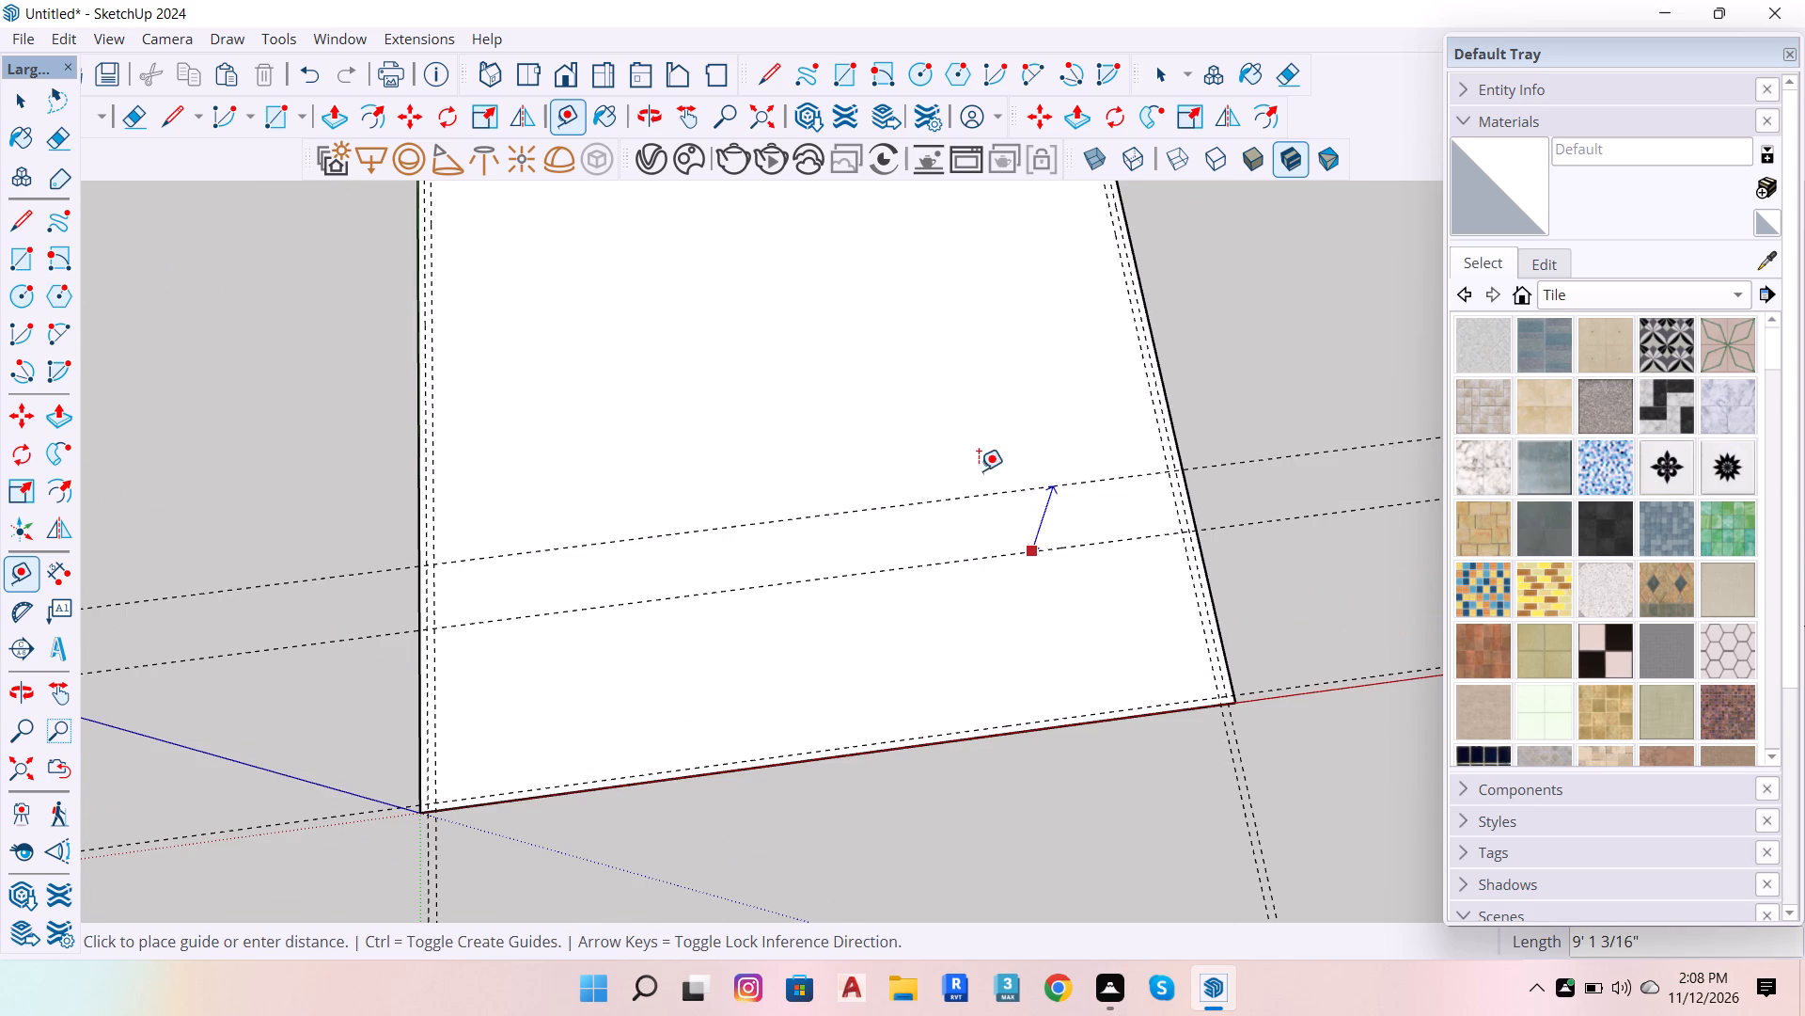
pyautogui.press('9')
pyautogui.press('Return')
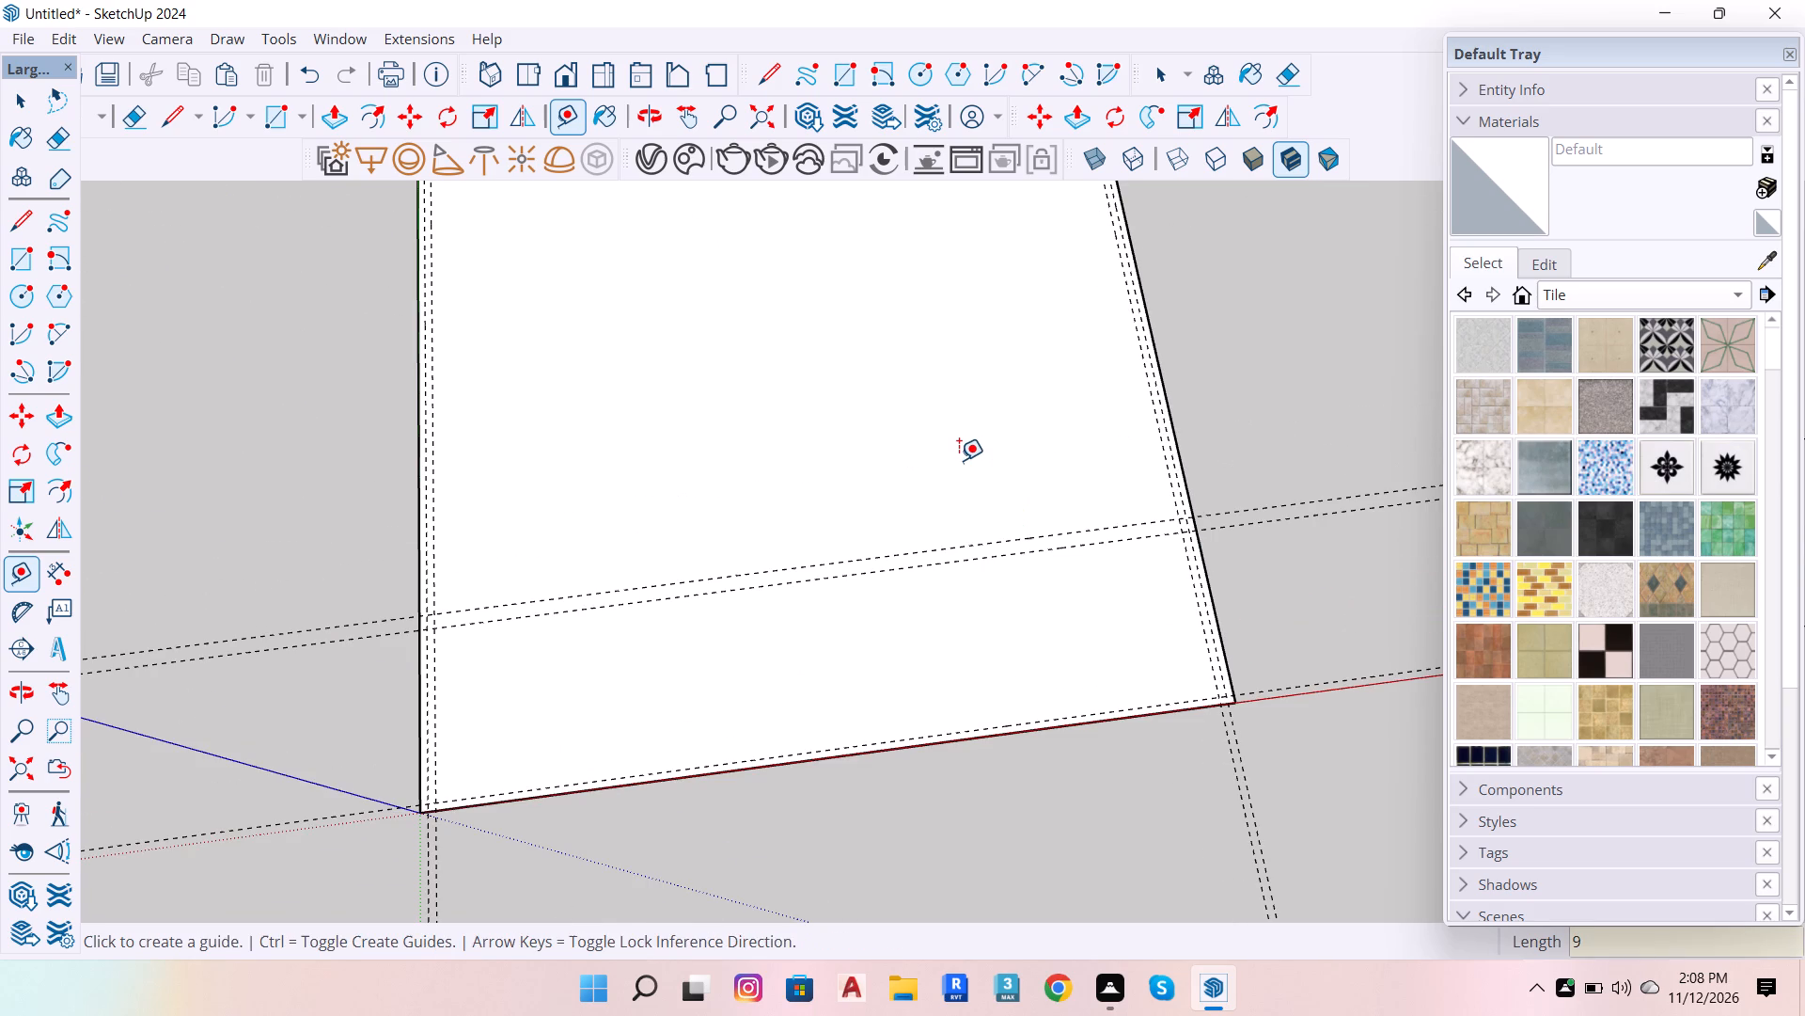
pyautogui.press('space')
# Place a guide line 15' inward from the far edge's 4.5" inset guide, parallel to the red axis.
pyautogui.scroll(-3, 1098, 568)
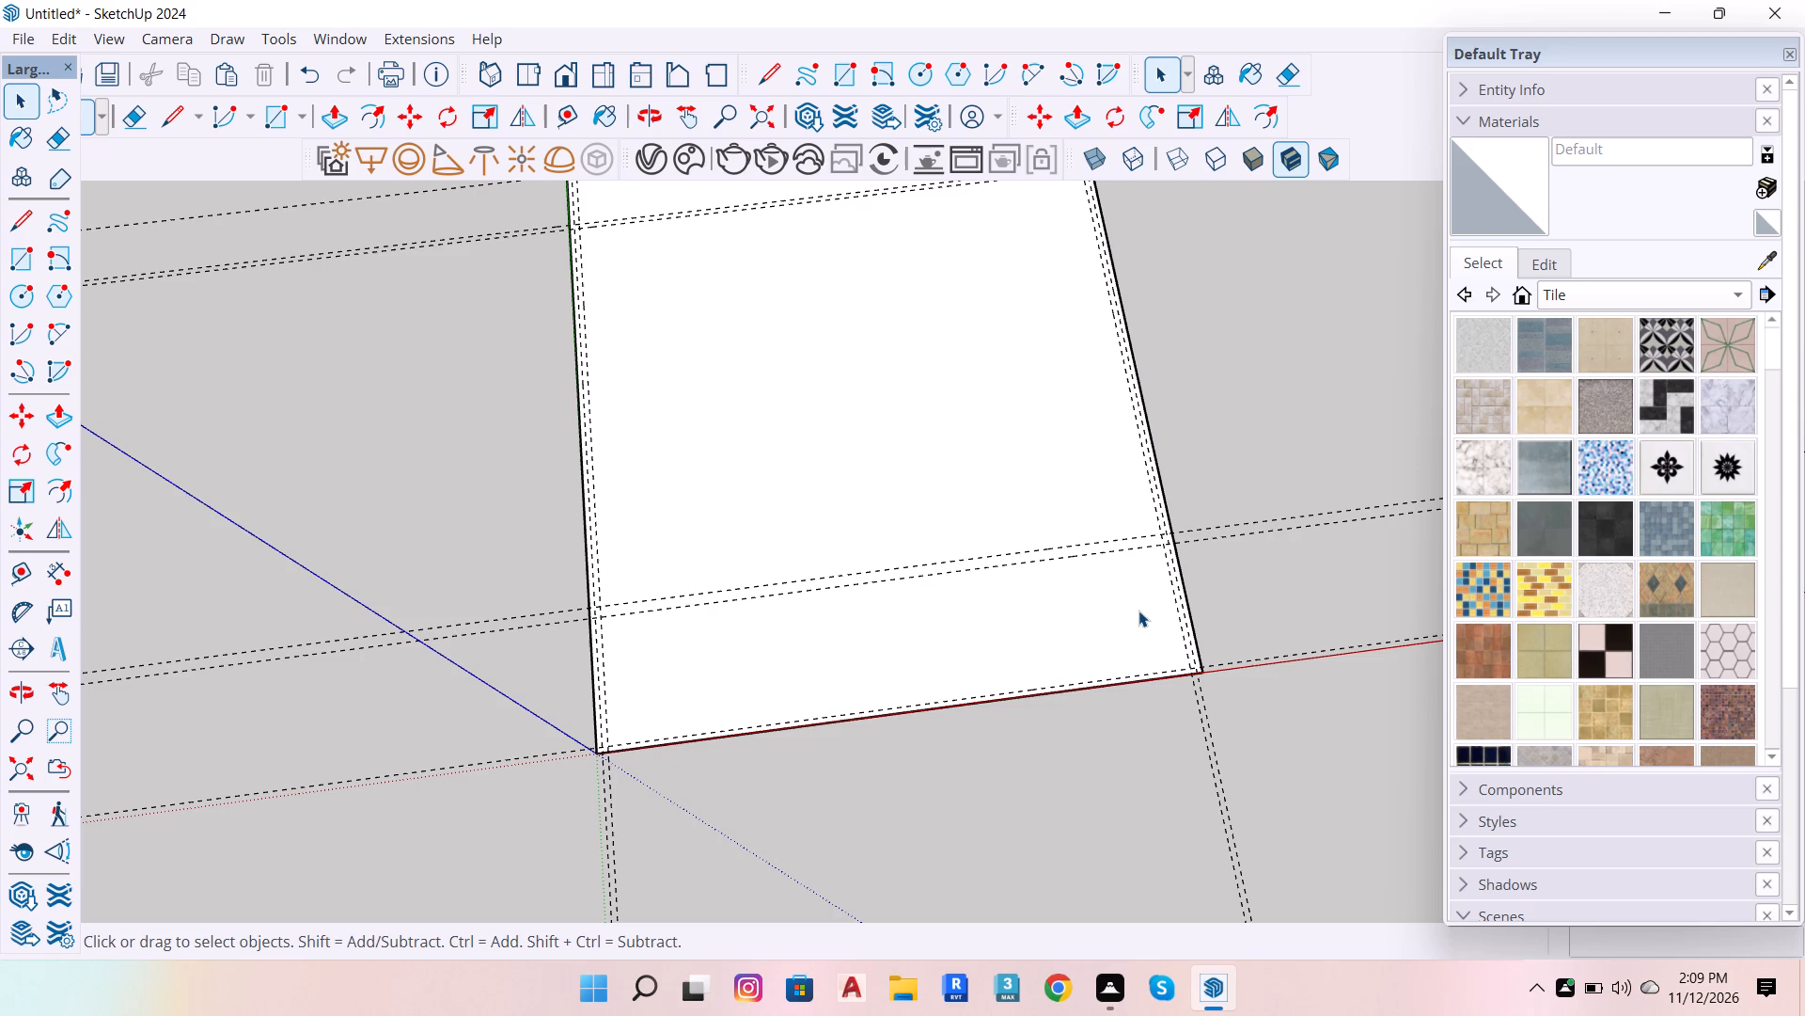
pyautogui.scroll(-2, 1434, 900)
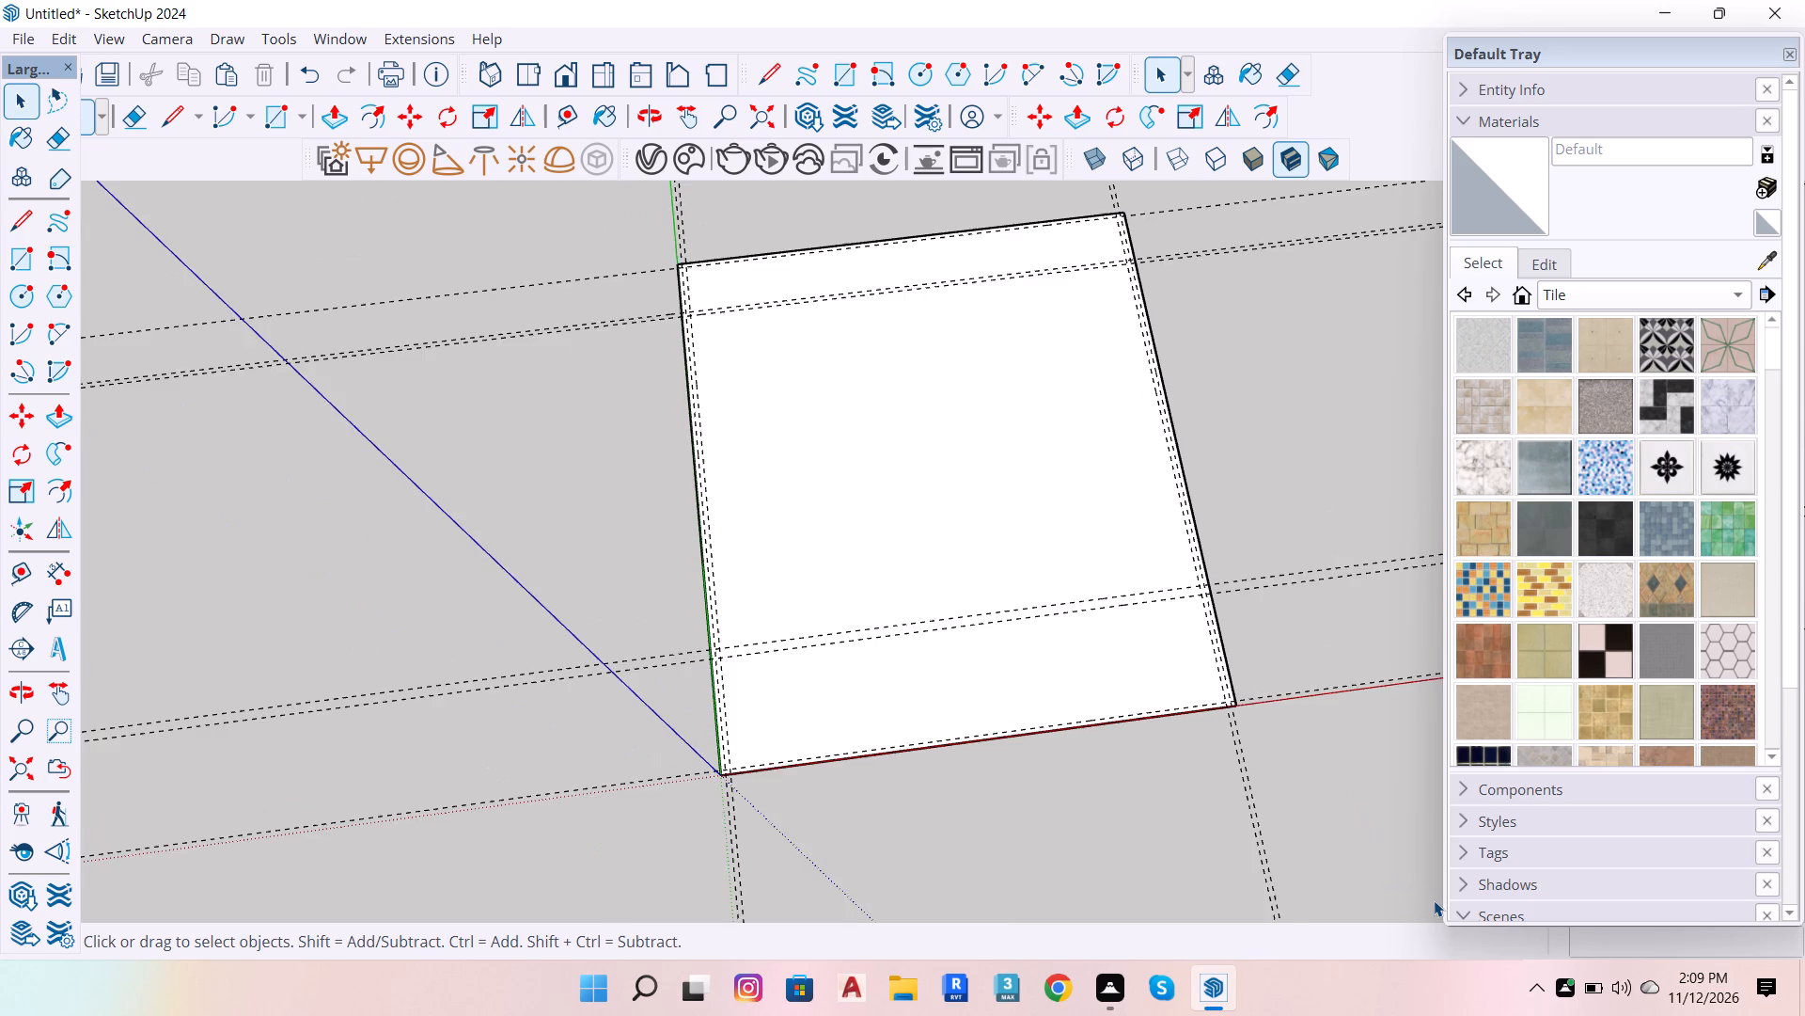
pyautogui.scroll(-7, 1434, 900)
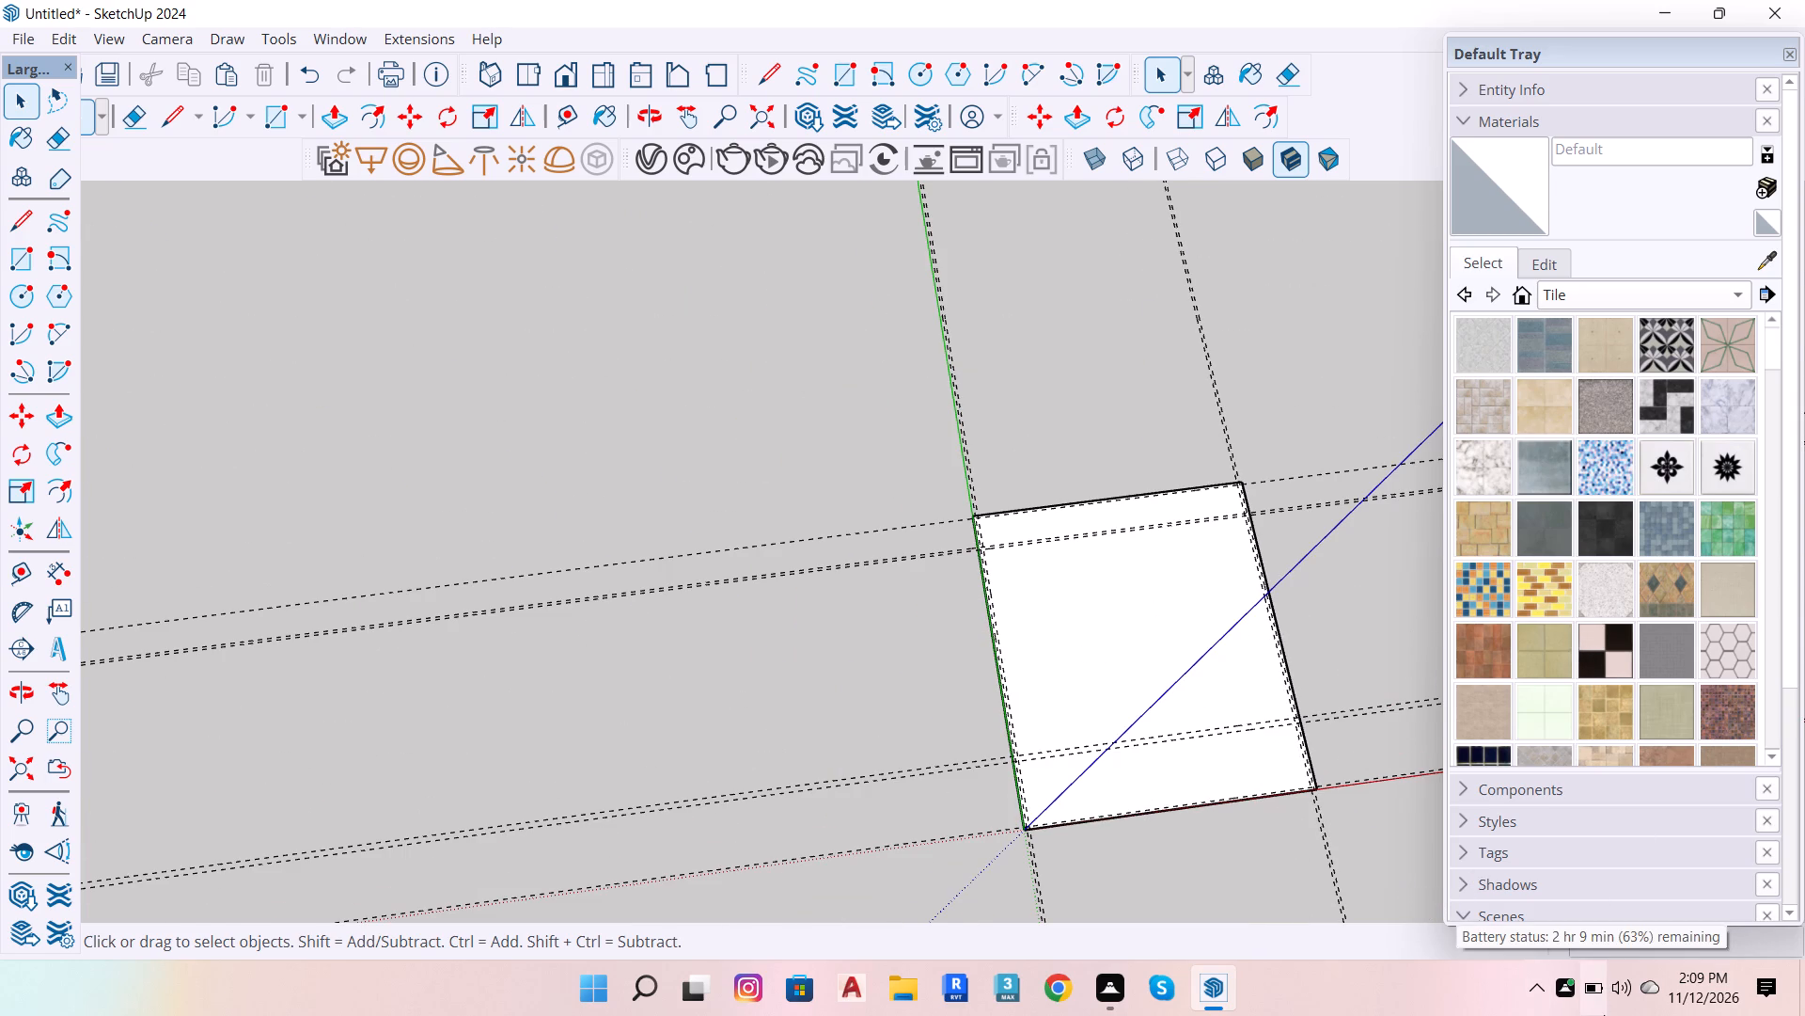
pyautogui.scroll(4, 1354, 540)
pyautogui.scroll(7, 1083, 500)
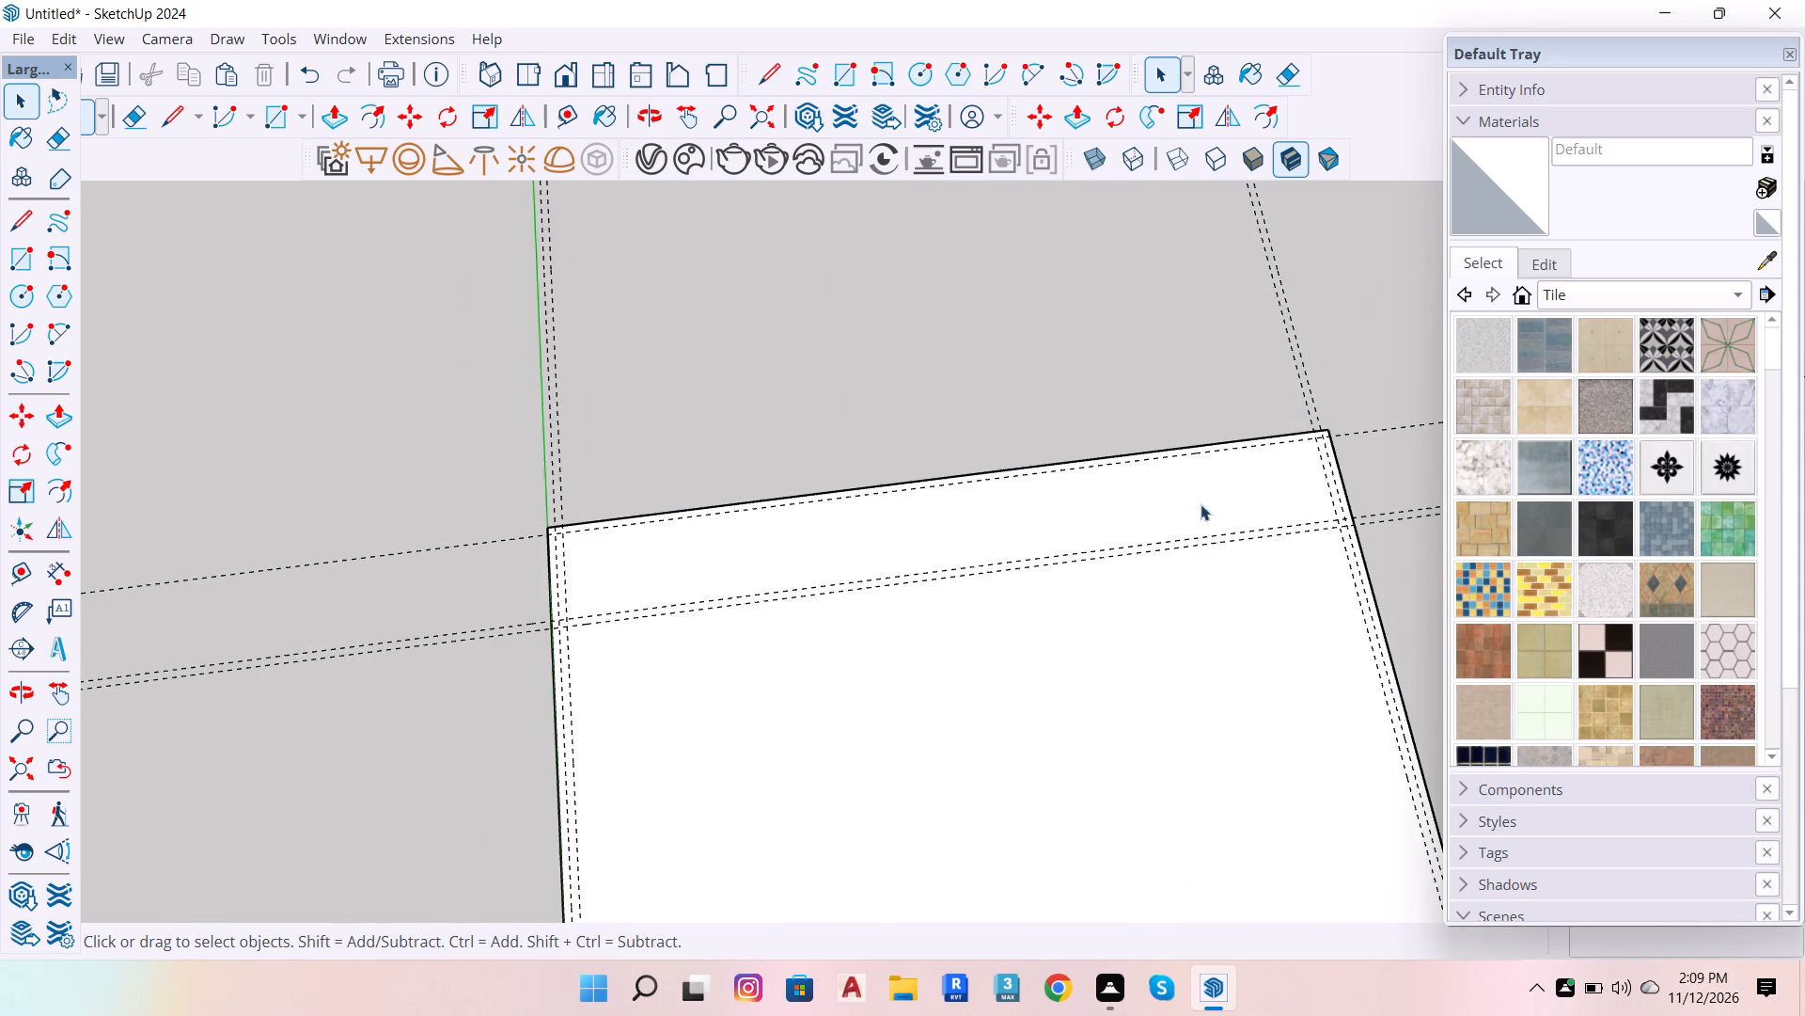
pyautogui.scroll(4, 1201, 504)
pyautogui.press('t')
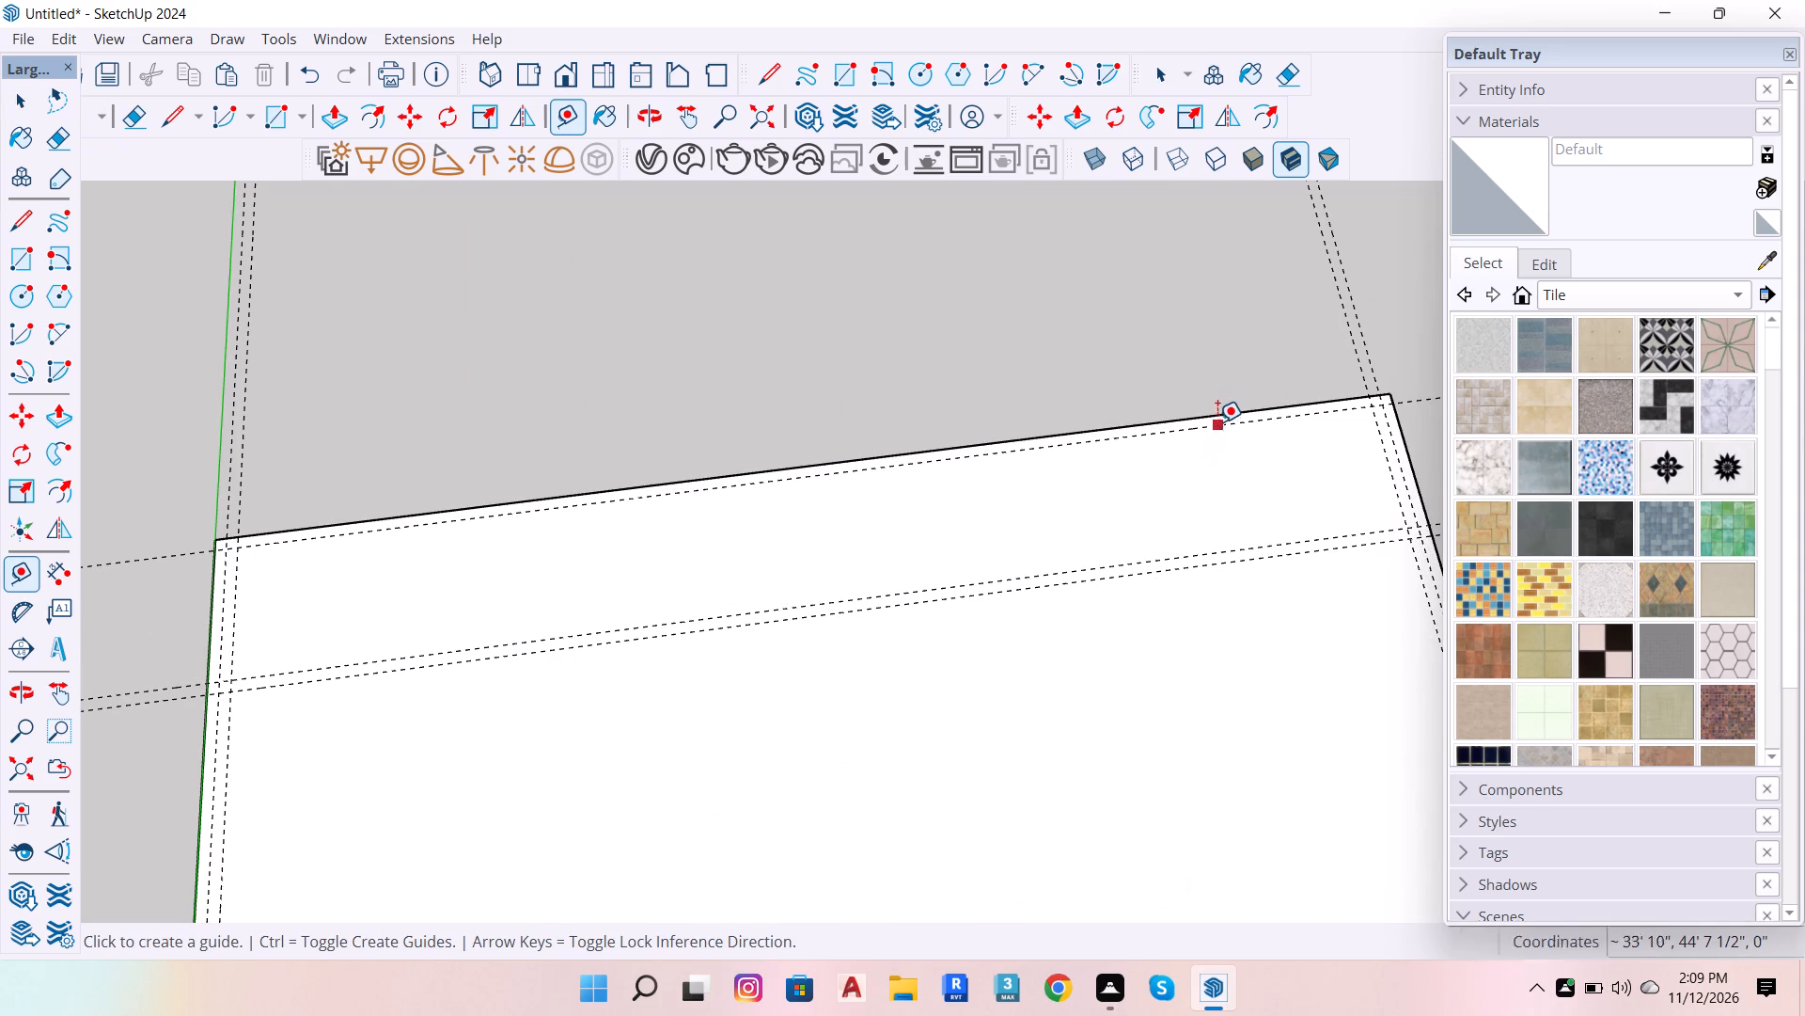
pyautogui.click(1217, 427)
pyautogui.scroll(-13, 1265, 728)
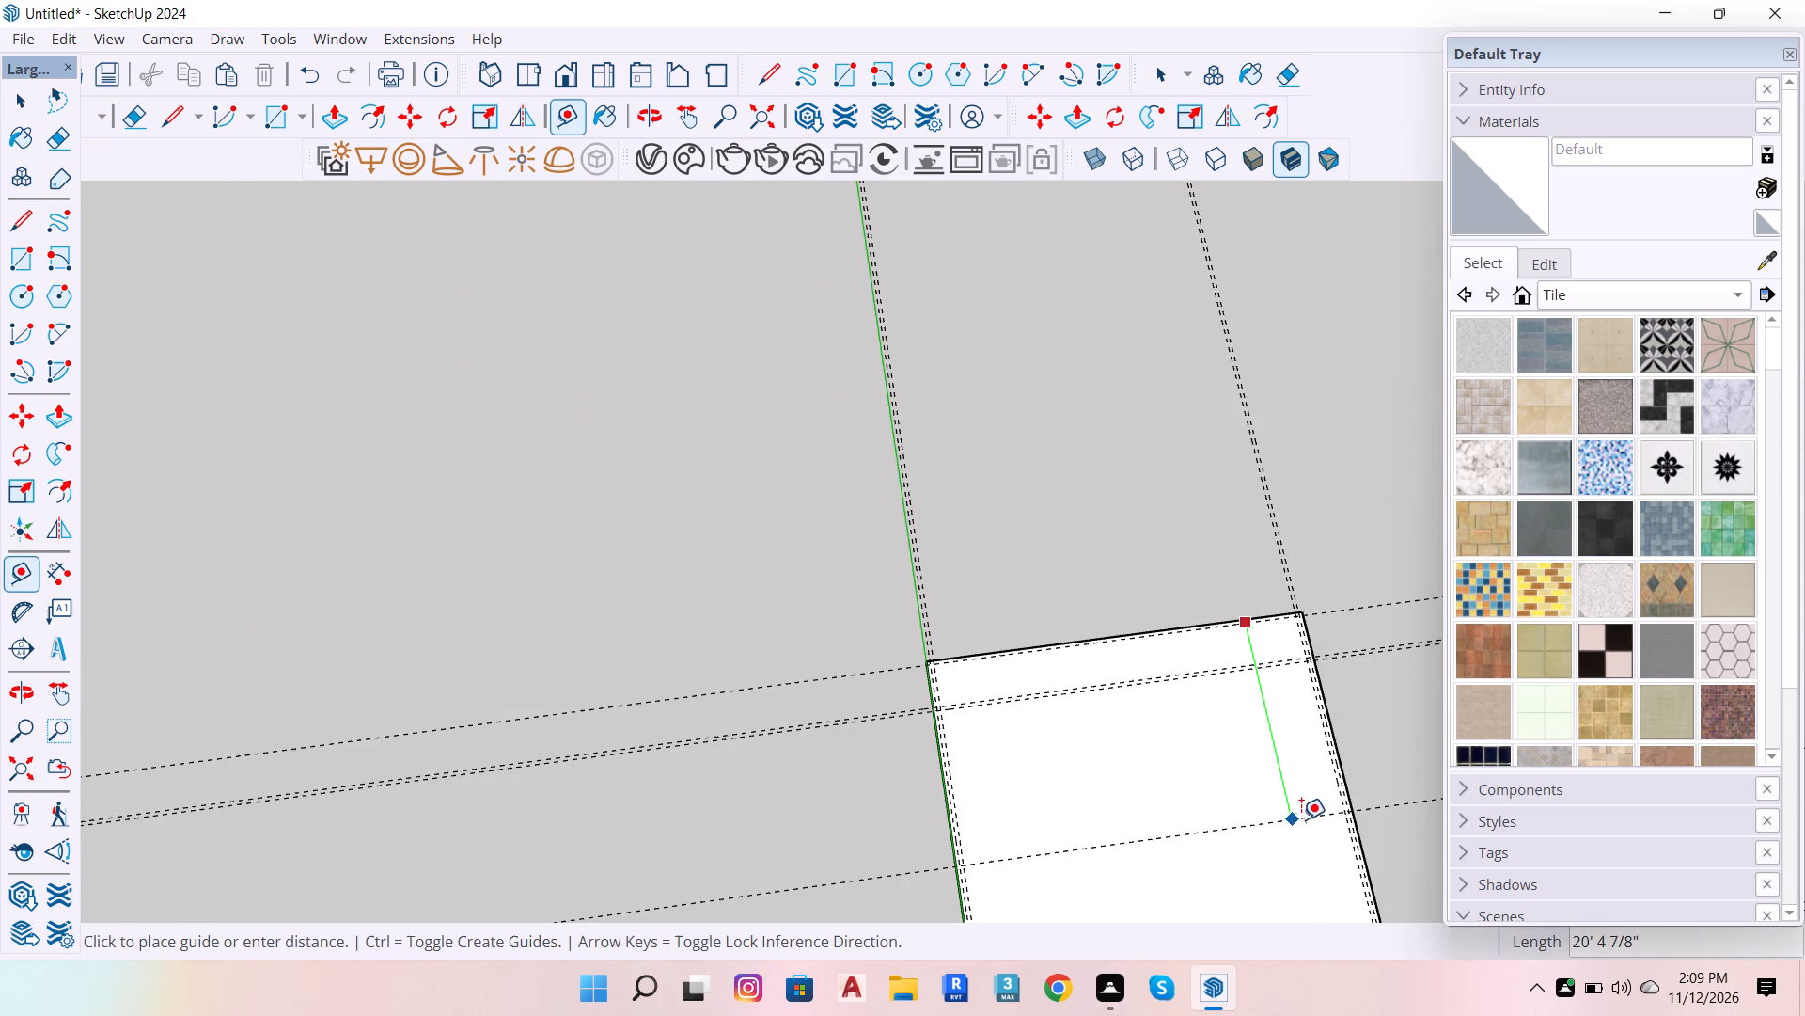
pyautogui.press('1')
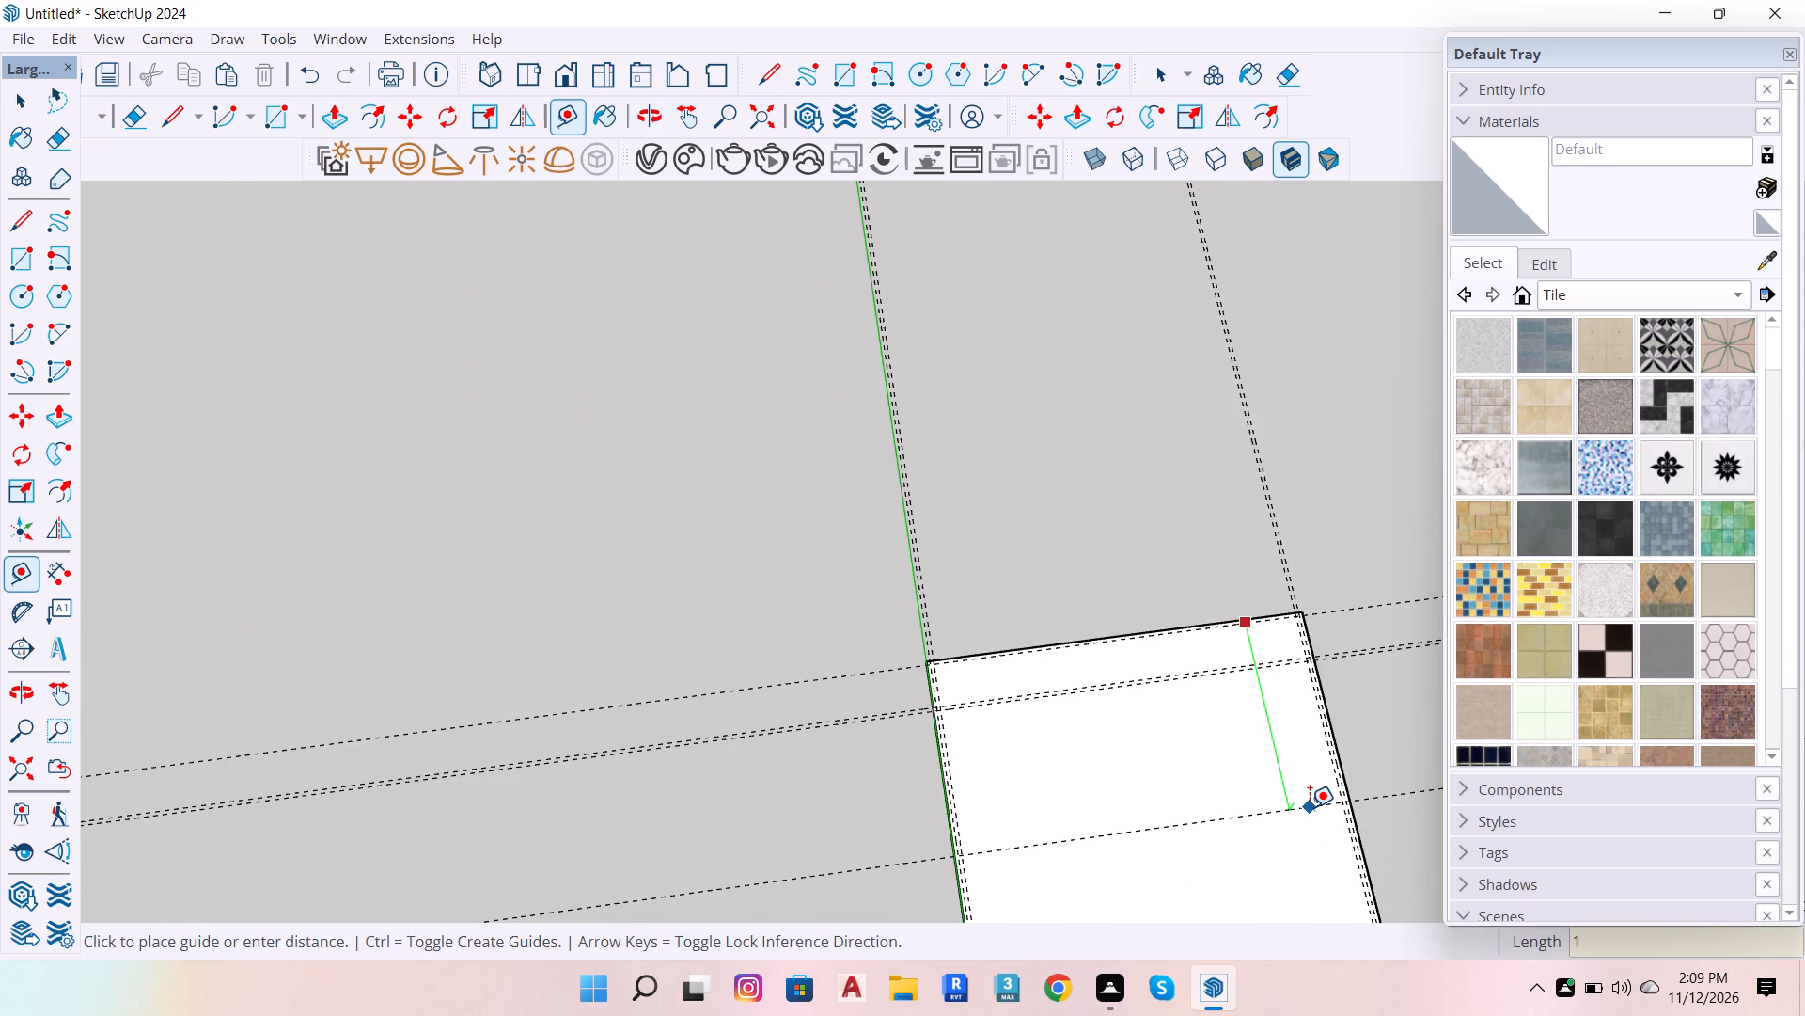
pyautogui.write("5'")
pyautogui.press('Return')
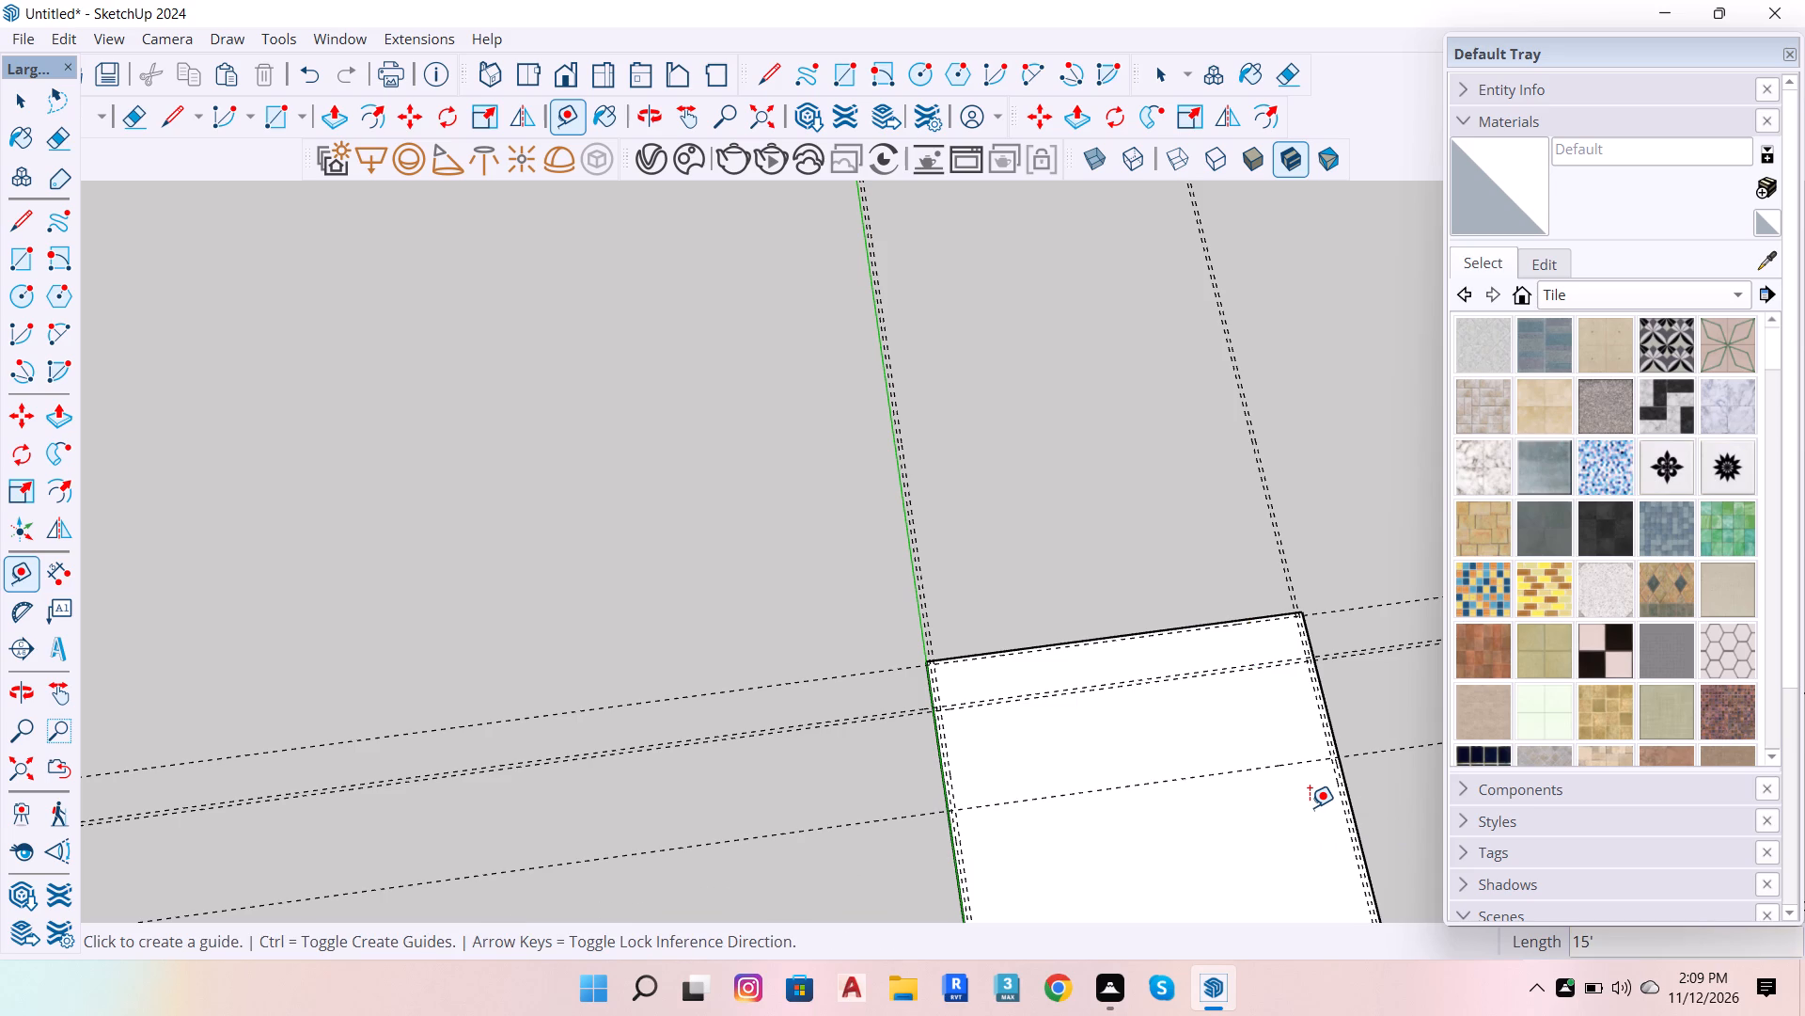
# Place a guide line 4.5" beyond the 15' offset guide, farther from the rectangle's far edge.
pyautogui.scroll(5, 1304, 764)
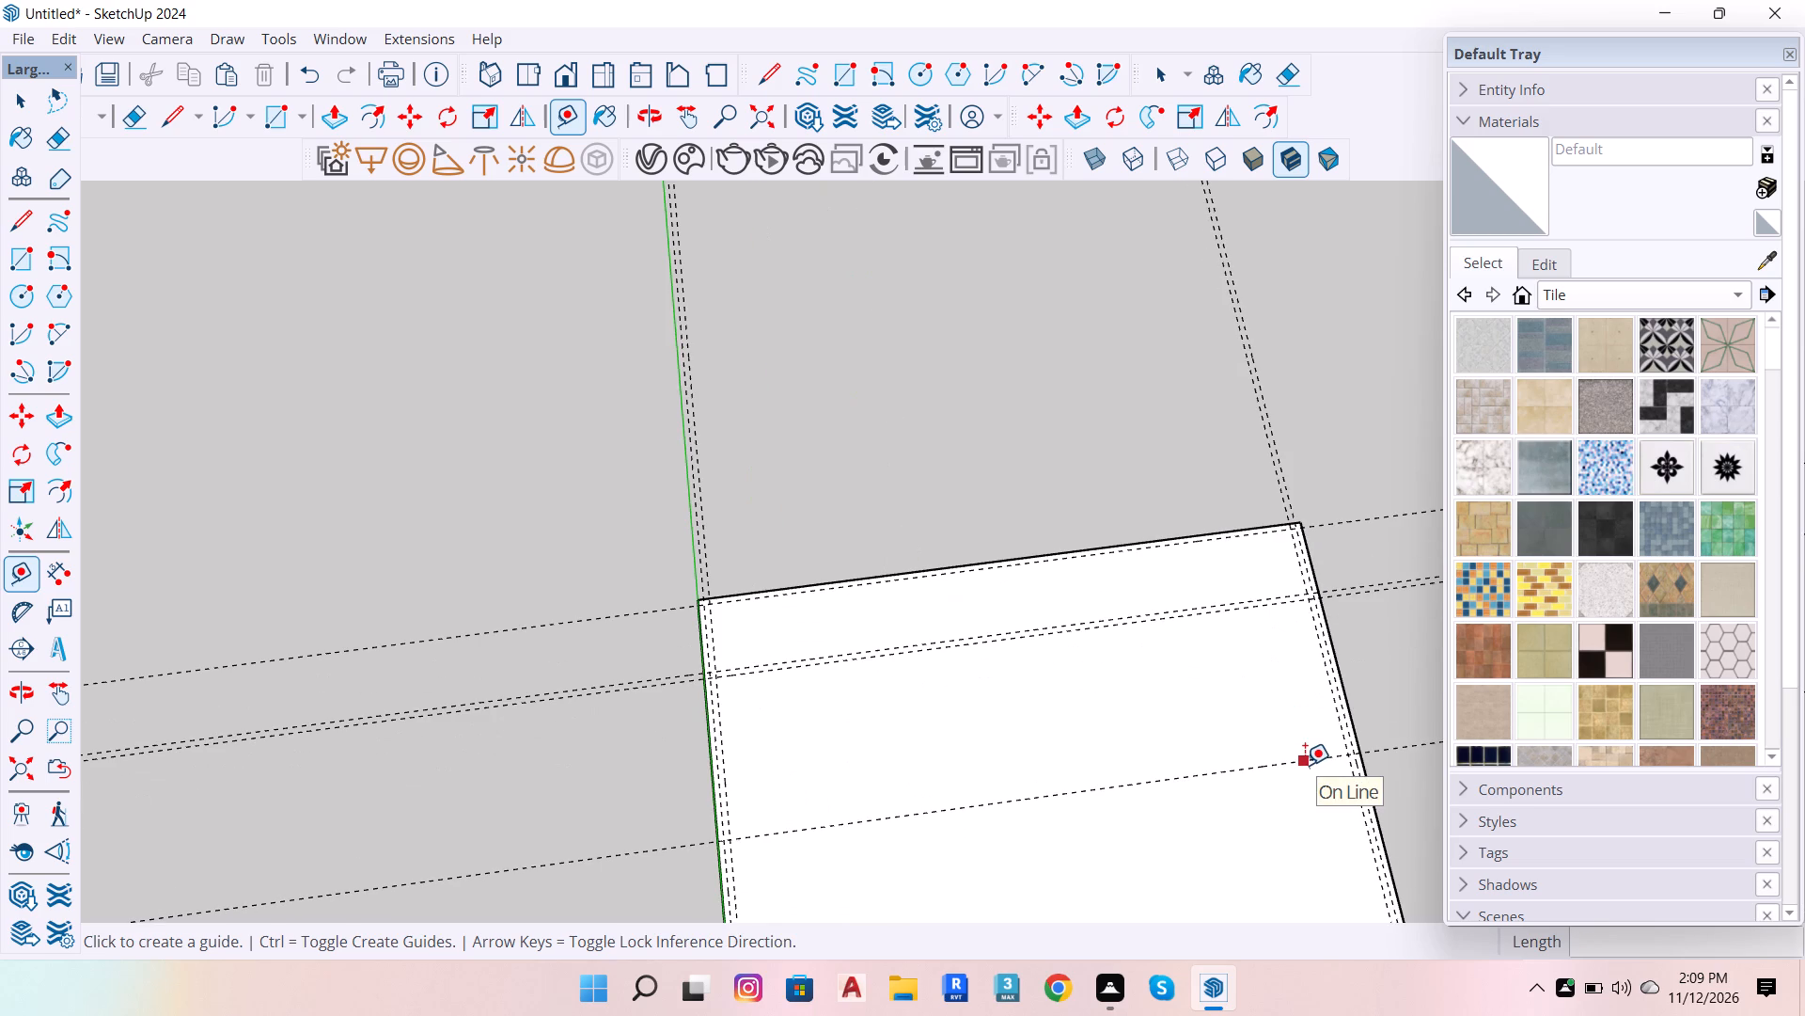
pyautogui.click(1296, 765)
pyautogui.write('4.5')
pyautogui.press('Return')
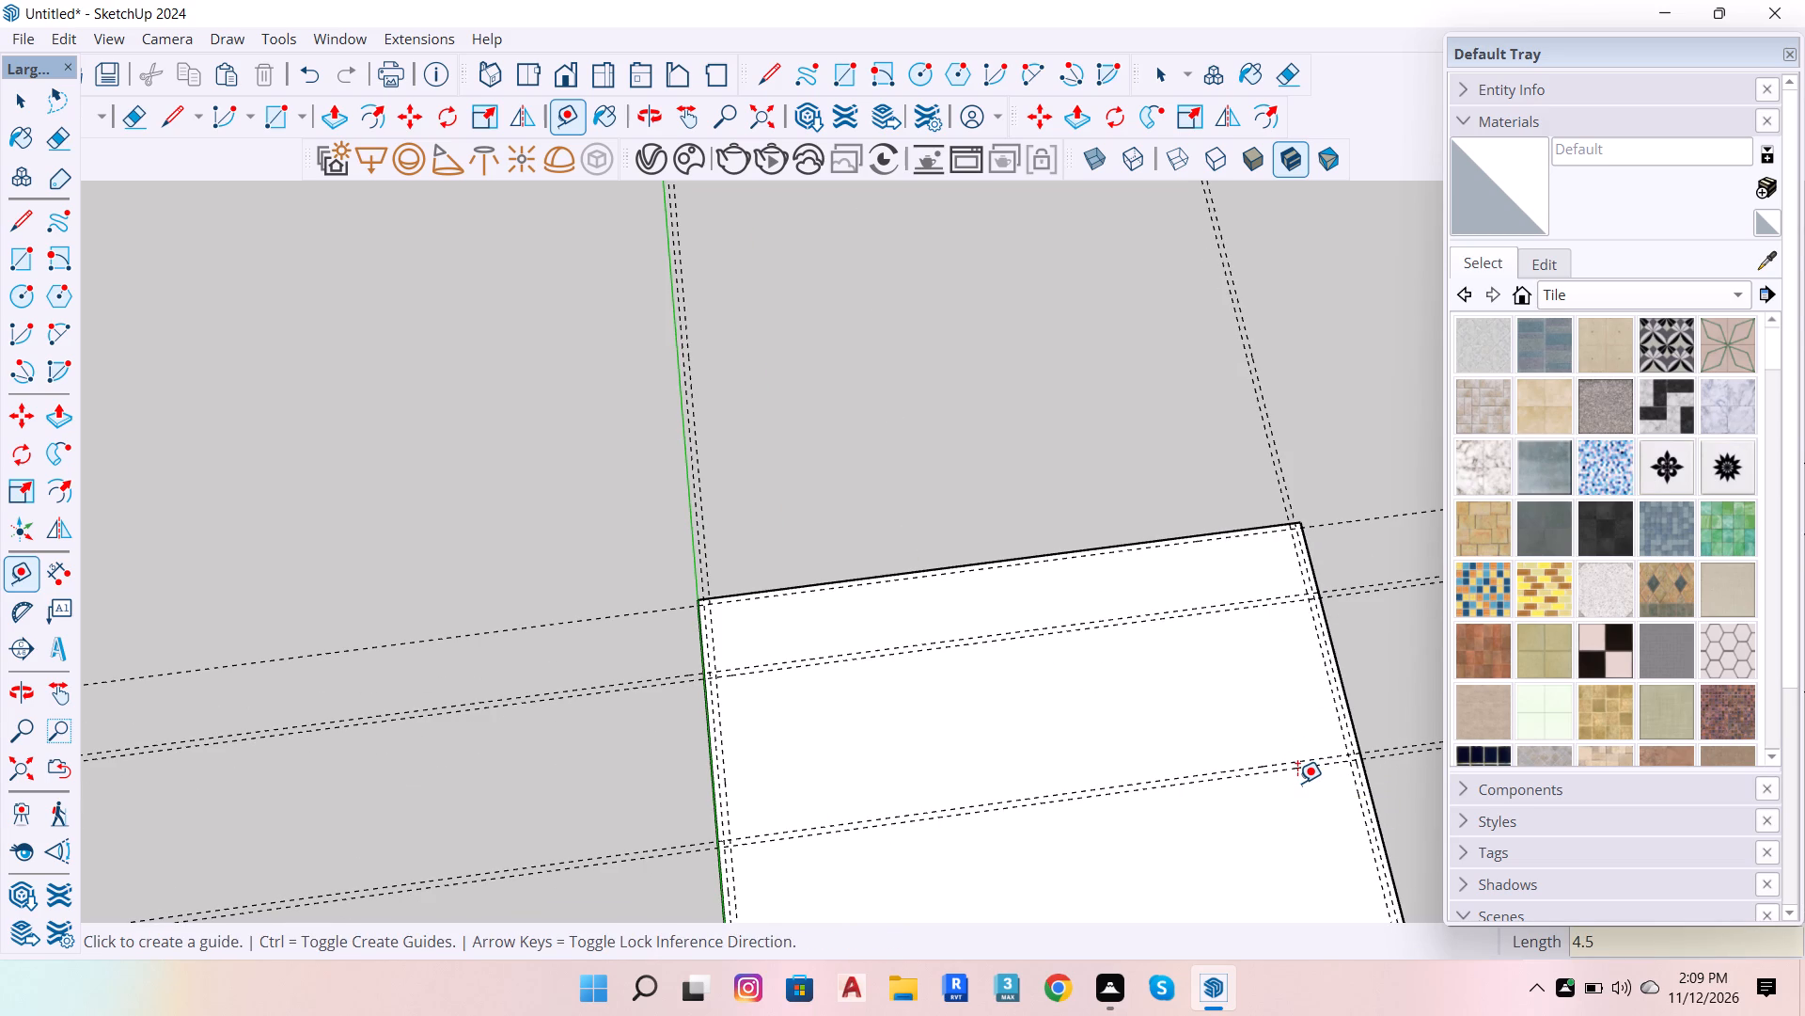
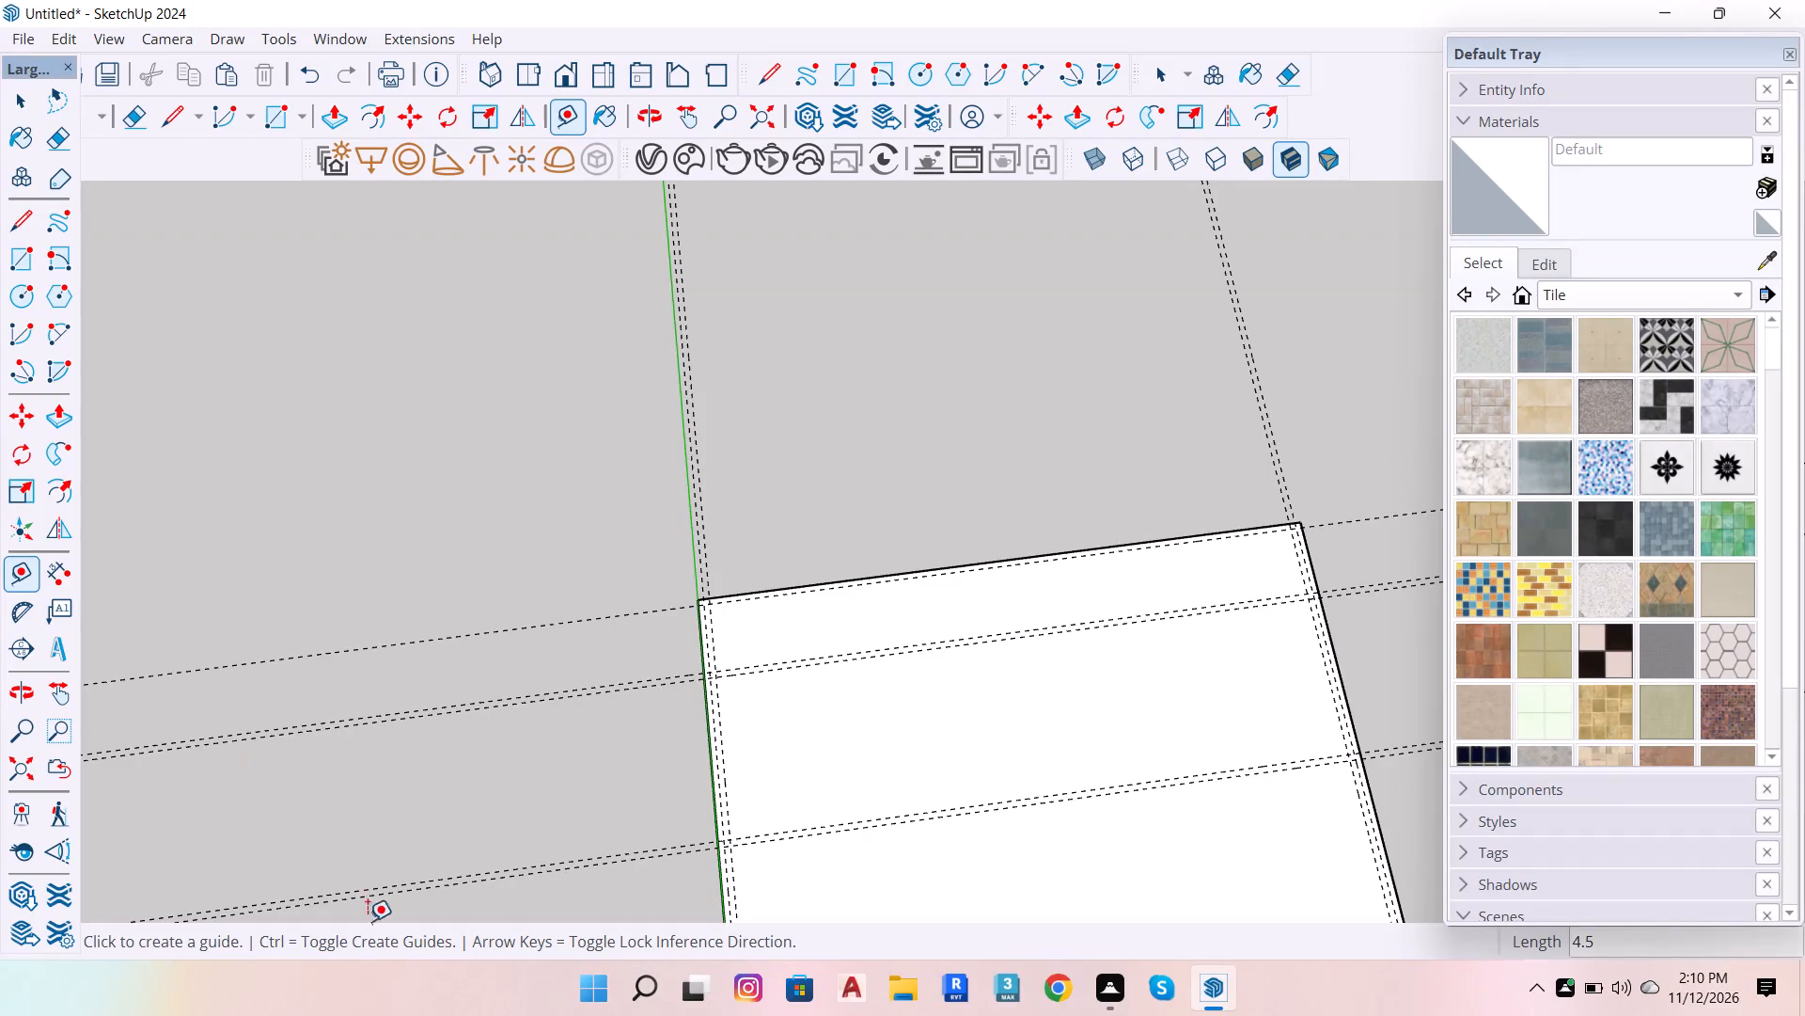
# Place a guide line 4'6" beyond the wall guide pair at 15' from the far inset, farther from the rectangle's far edge.
pyautogui.scroll(-6, 757, 735)
pyautogui.scroll(6, 1069, 832)
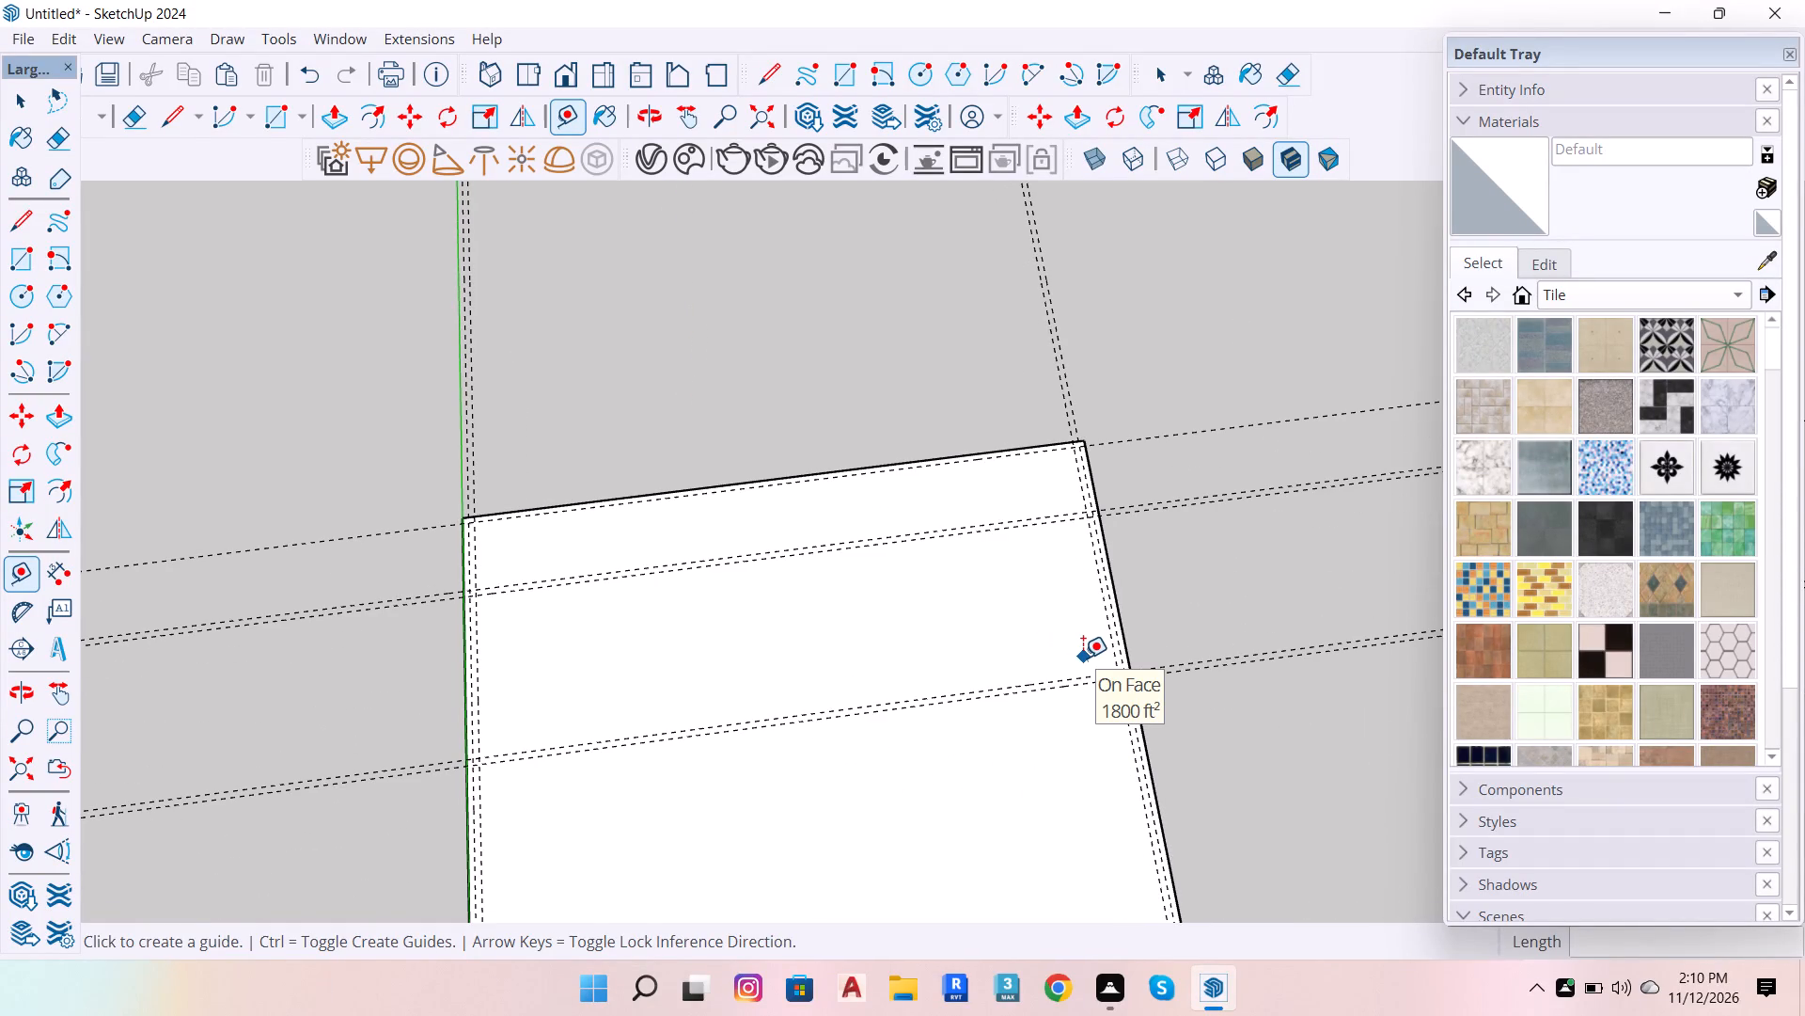
pyautogui.scroll(-11, 1112, 647)
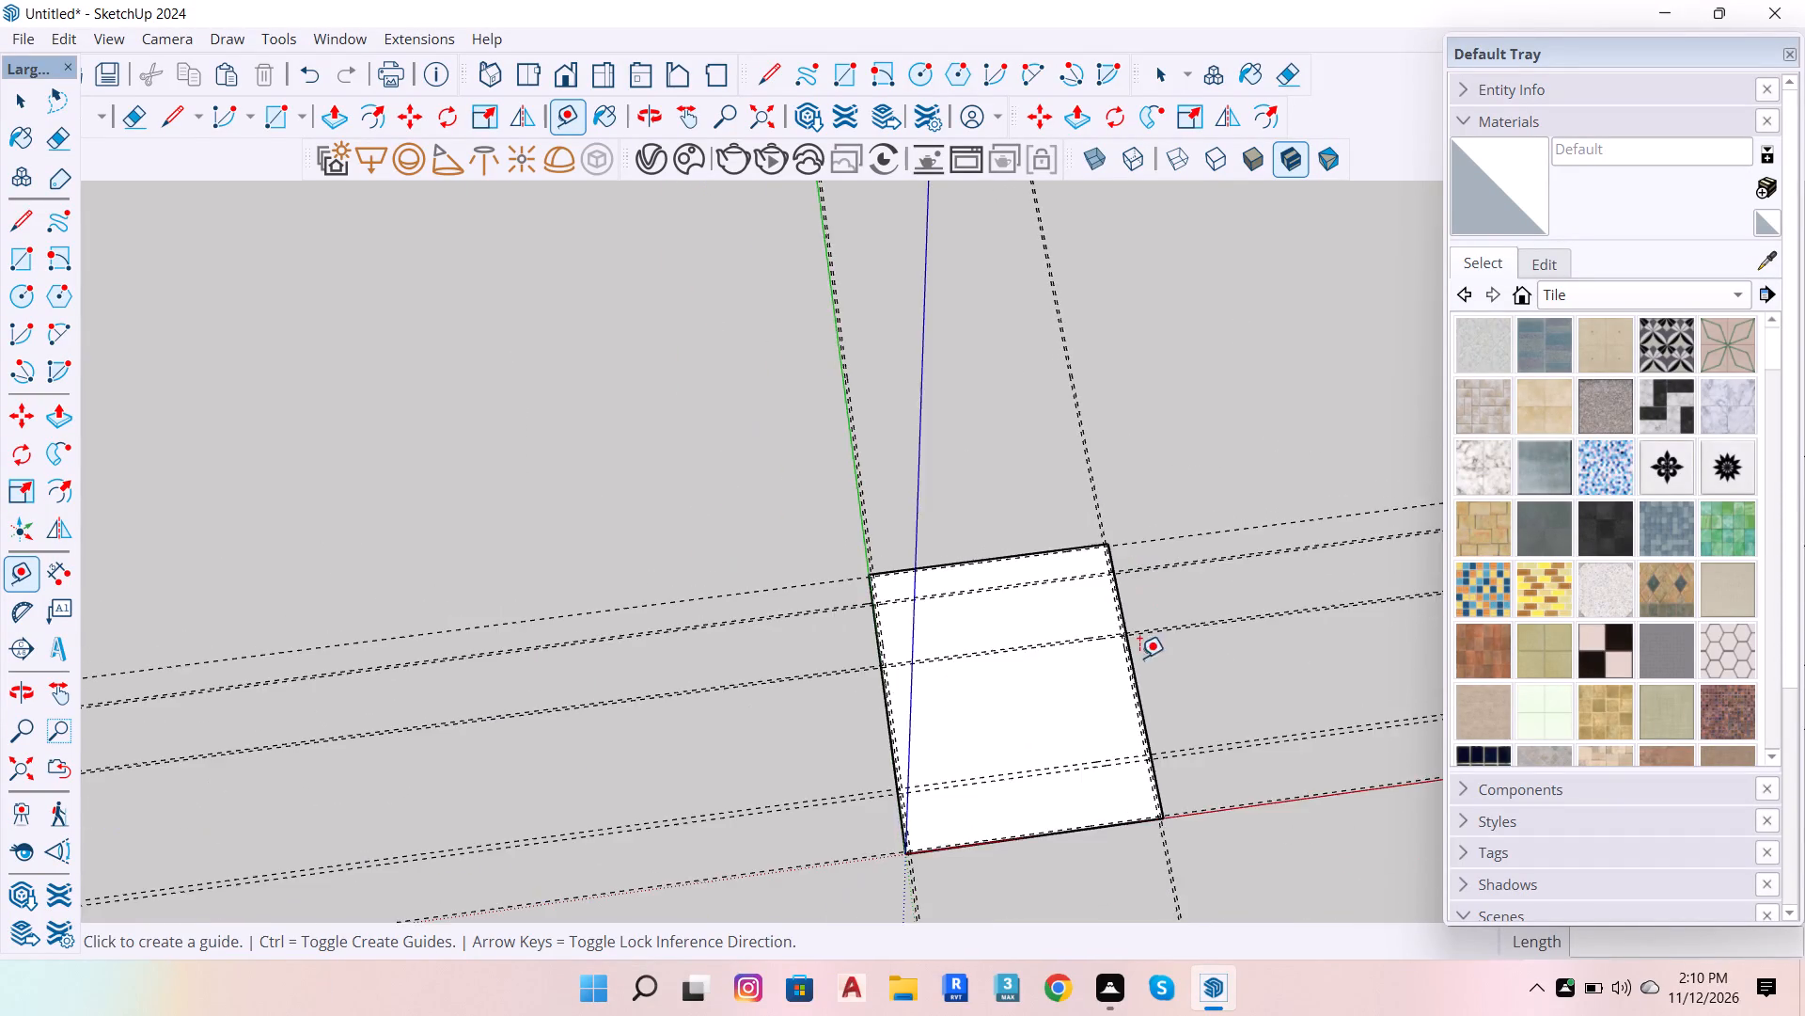
pyautogui.scroll(5, 1144, 667)
pyautogui.scroll(6, 1032, 629)
pyautogui.click(1061, 616)
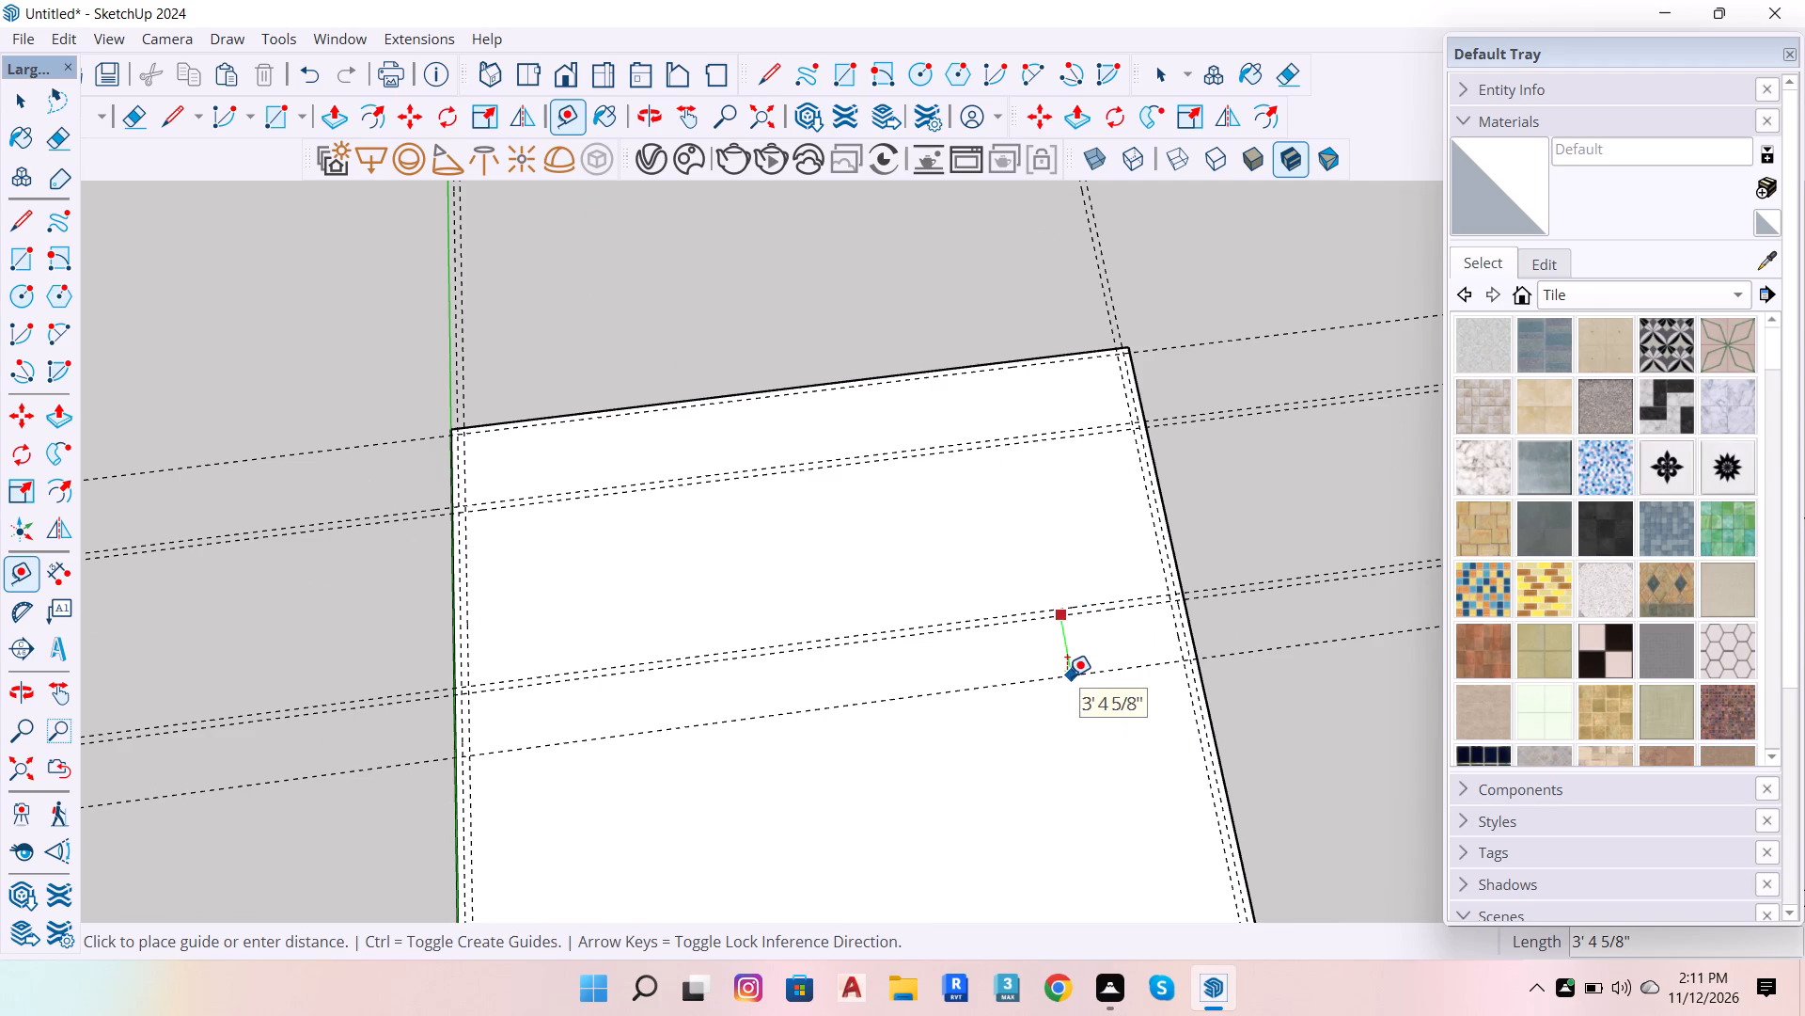
pyautogui.write("4'6")
pyautogui.press('Return')
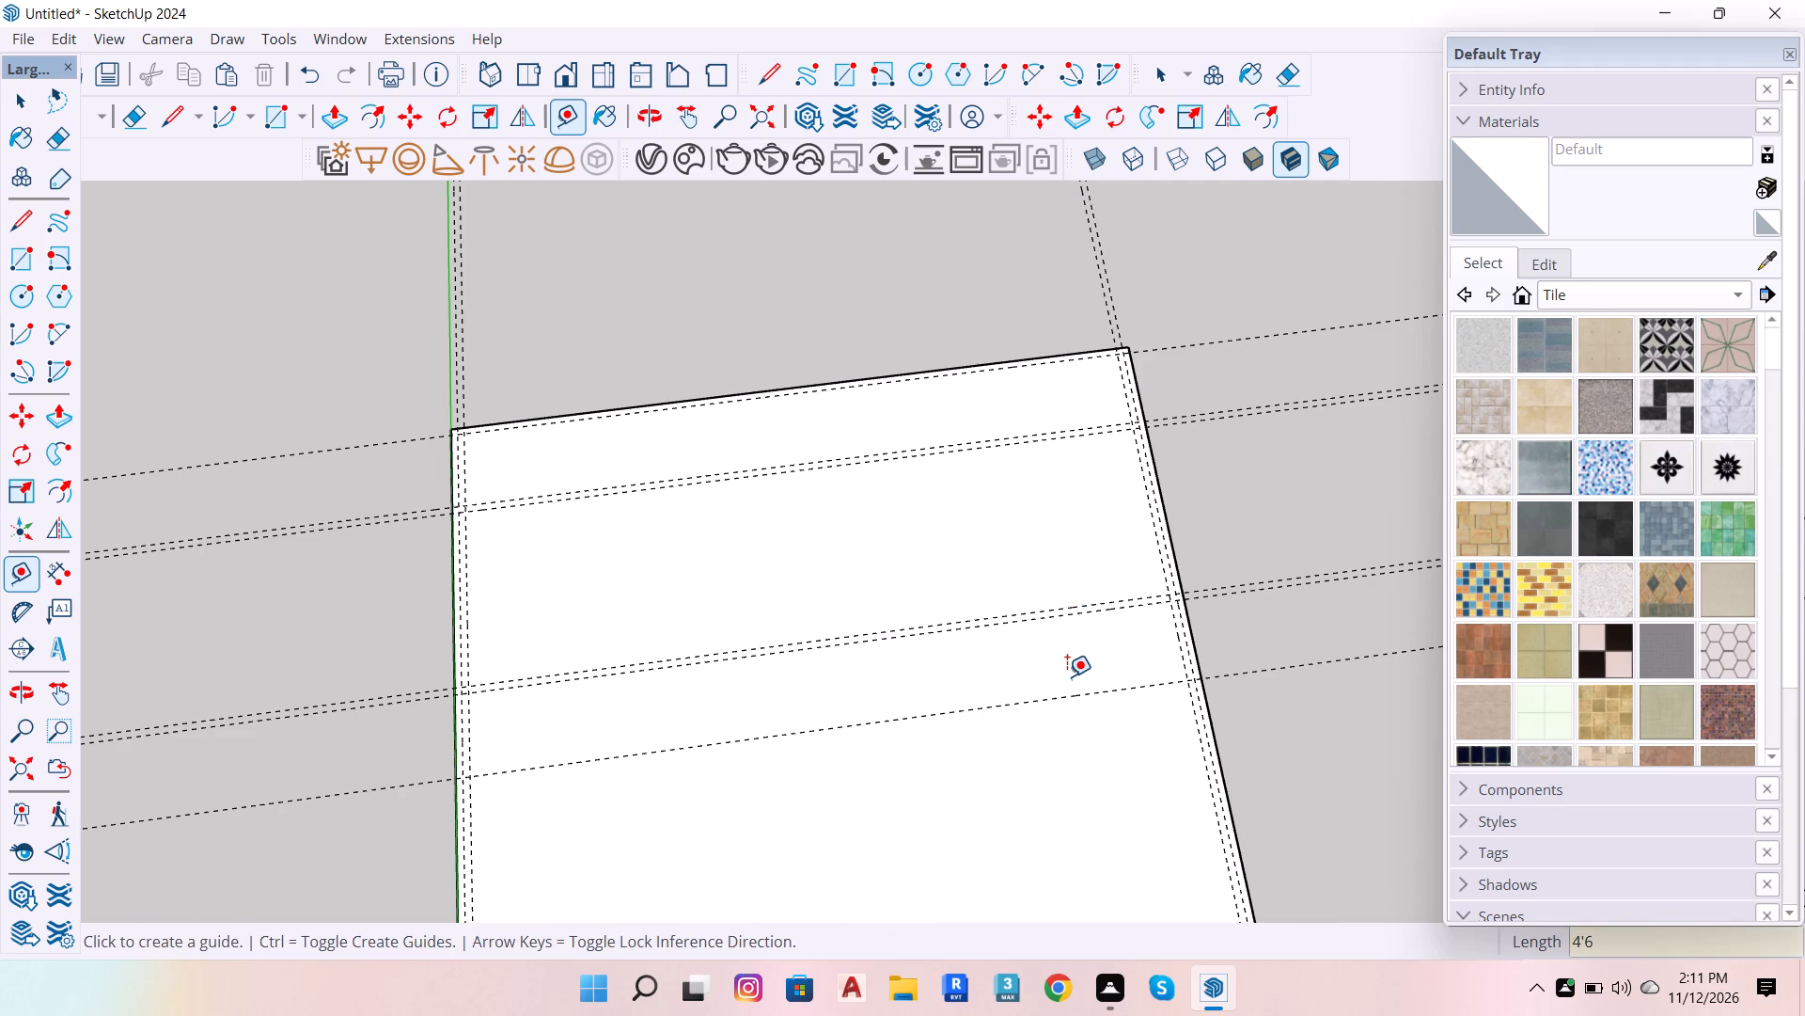
# Place a guide line 4.5" beyond the 4'6" offset guide, farther from the rectangle's far edge.
pyautogui.scroll(-5, 1102, 631)
pyautogui.scroll(6, 1120, 664)
pyautogui.click(1120, 666)
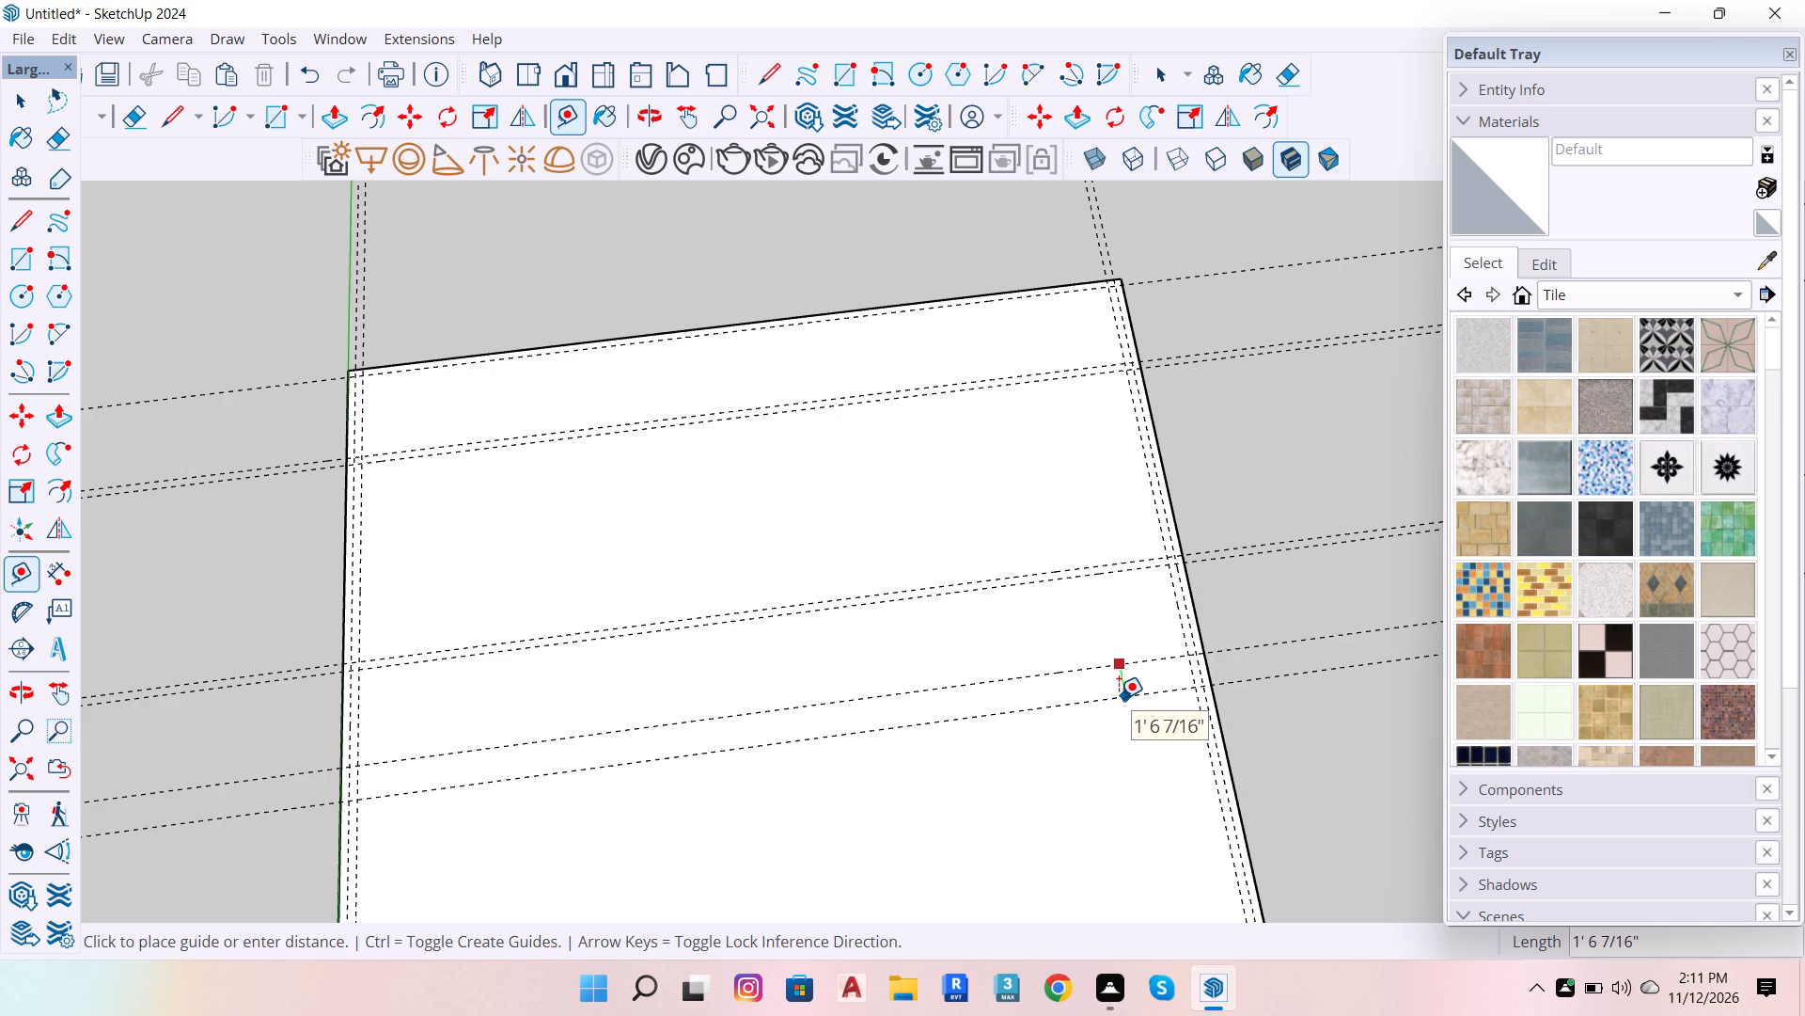
pyautogui.write('4.5')
pyautogui.press('Return')
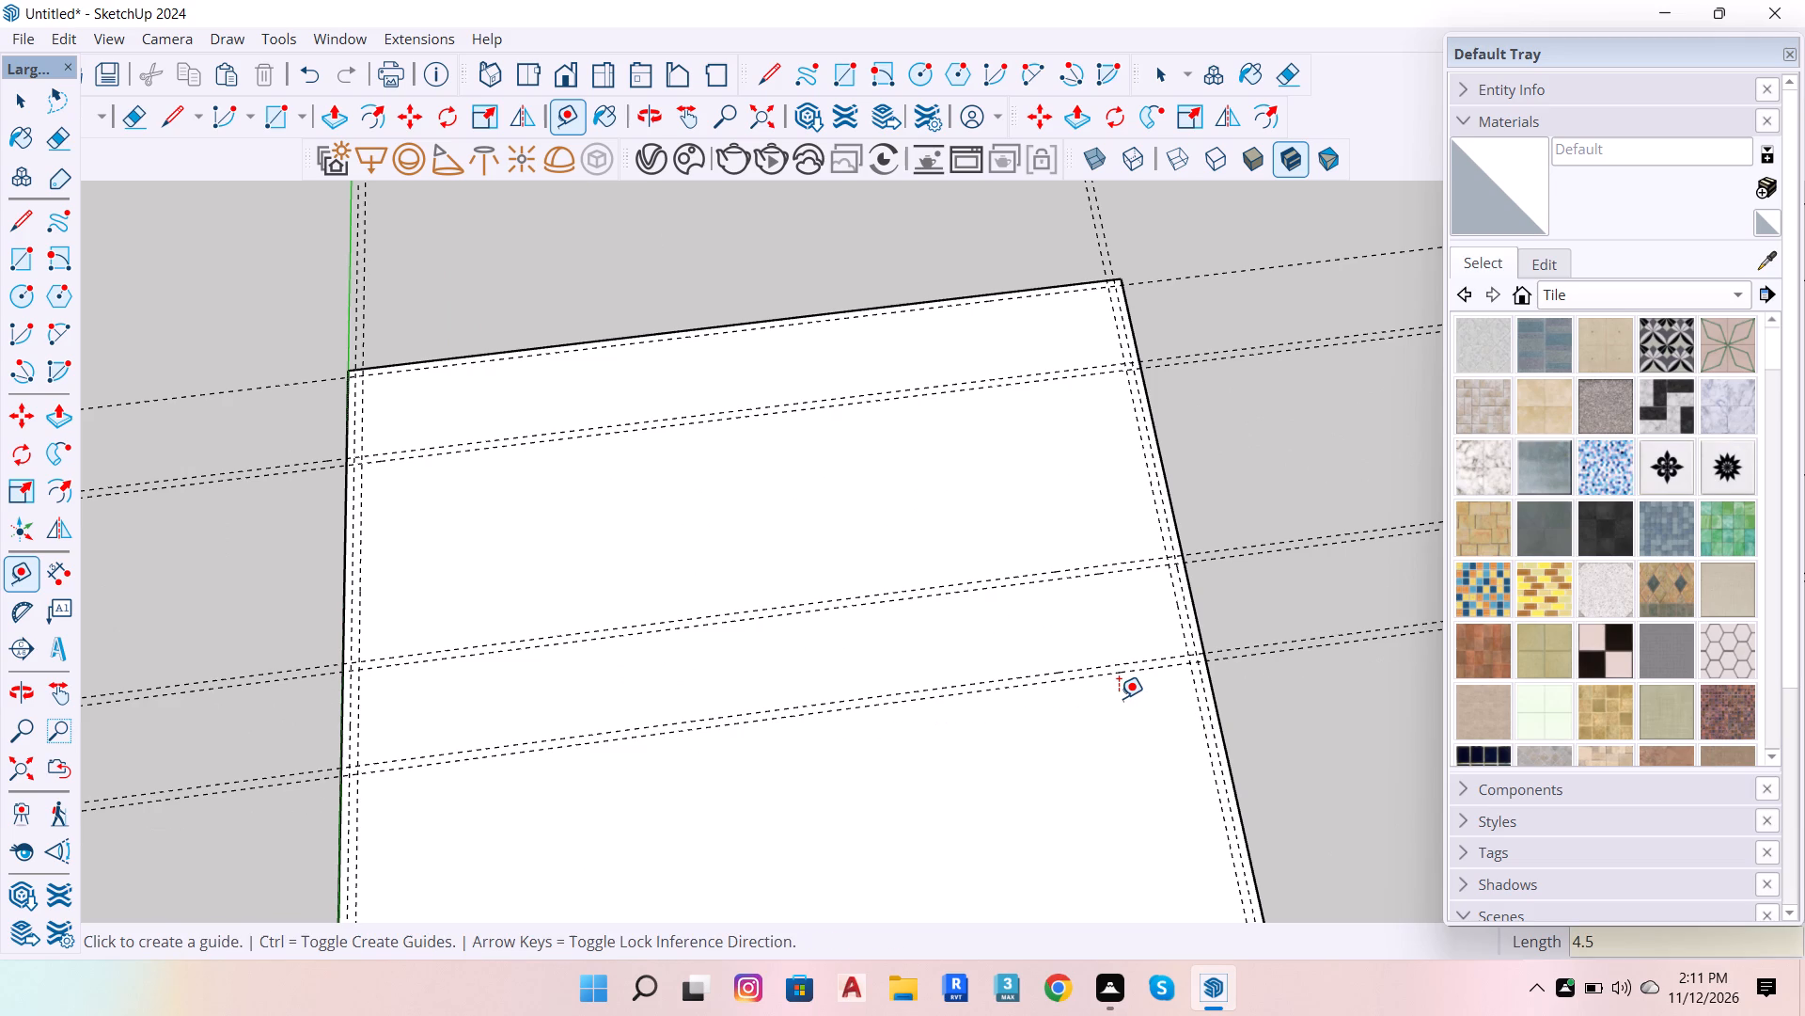
# Place a guide line 5'2" beyond the 4.5" guide of the 4'6" offset pair, toward the near edge.
pyautogui.click(1152, 664)
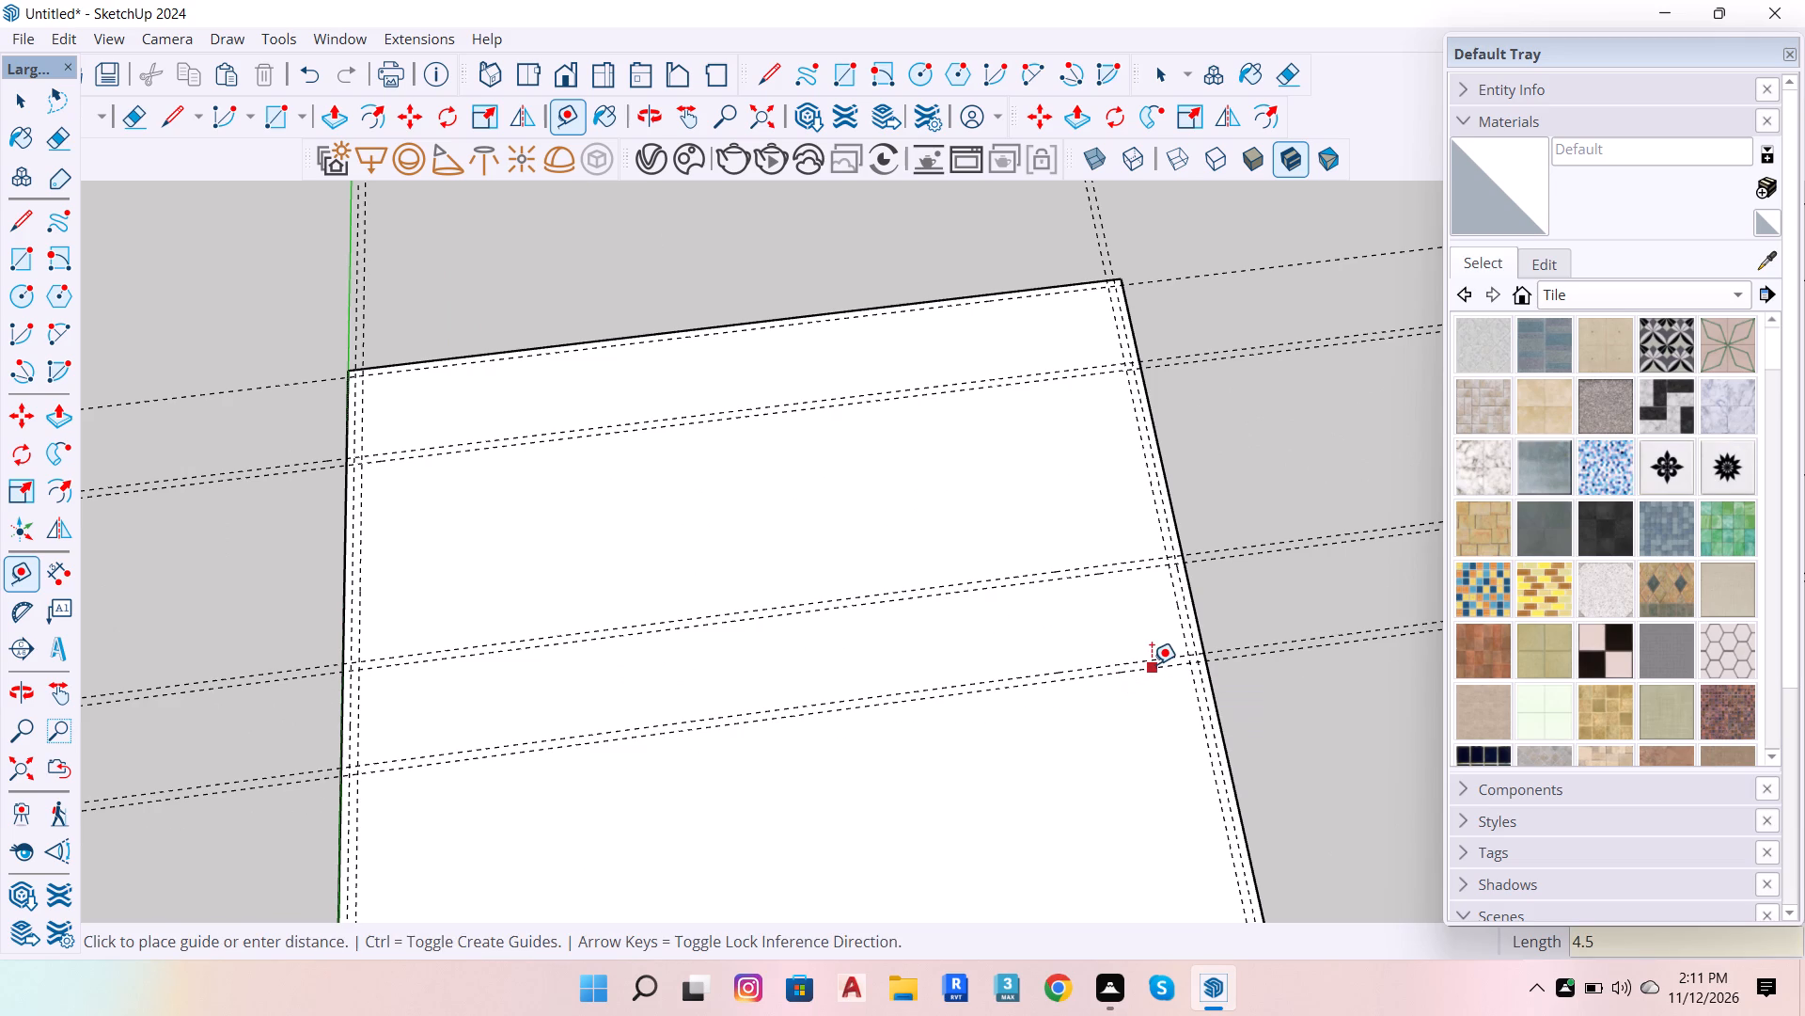
pyautogui.write("5'")
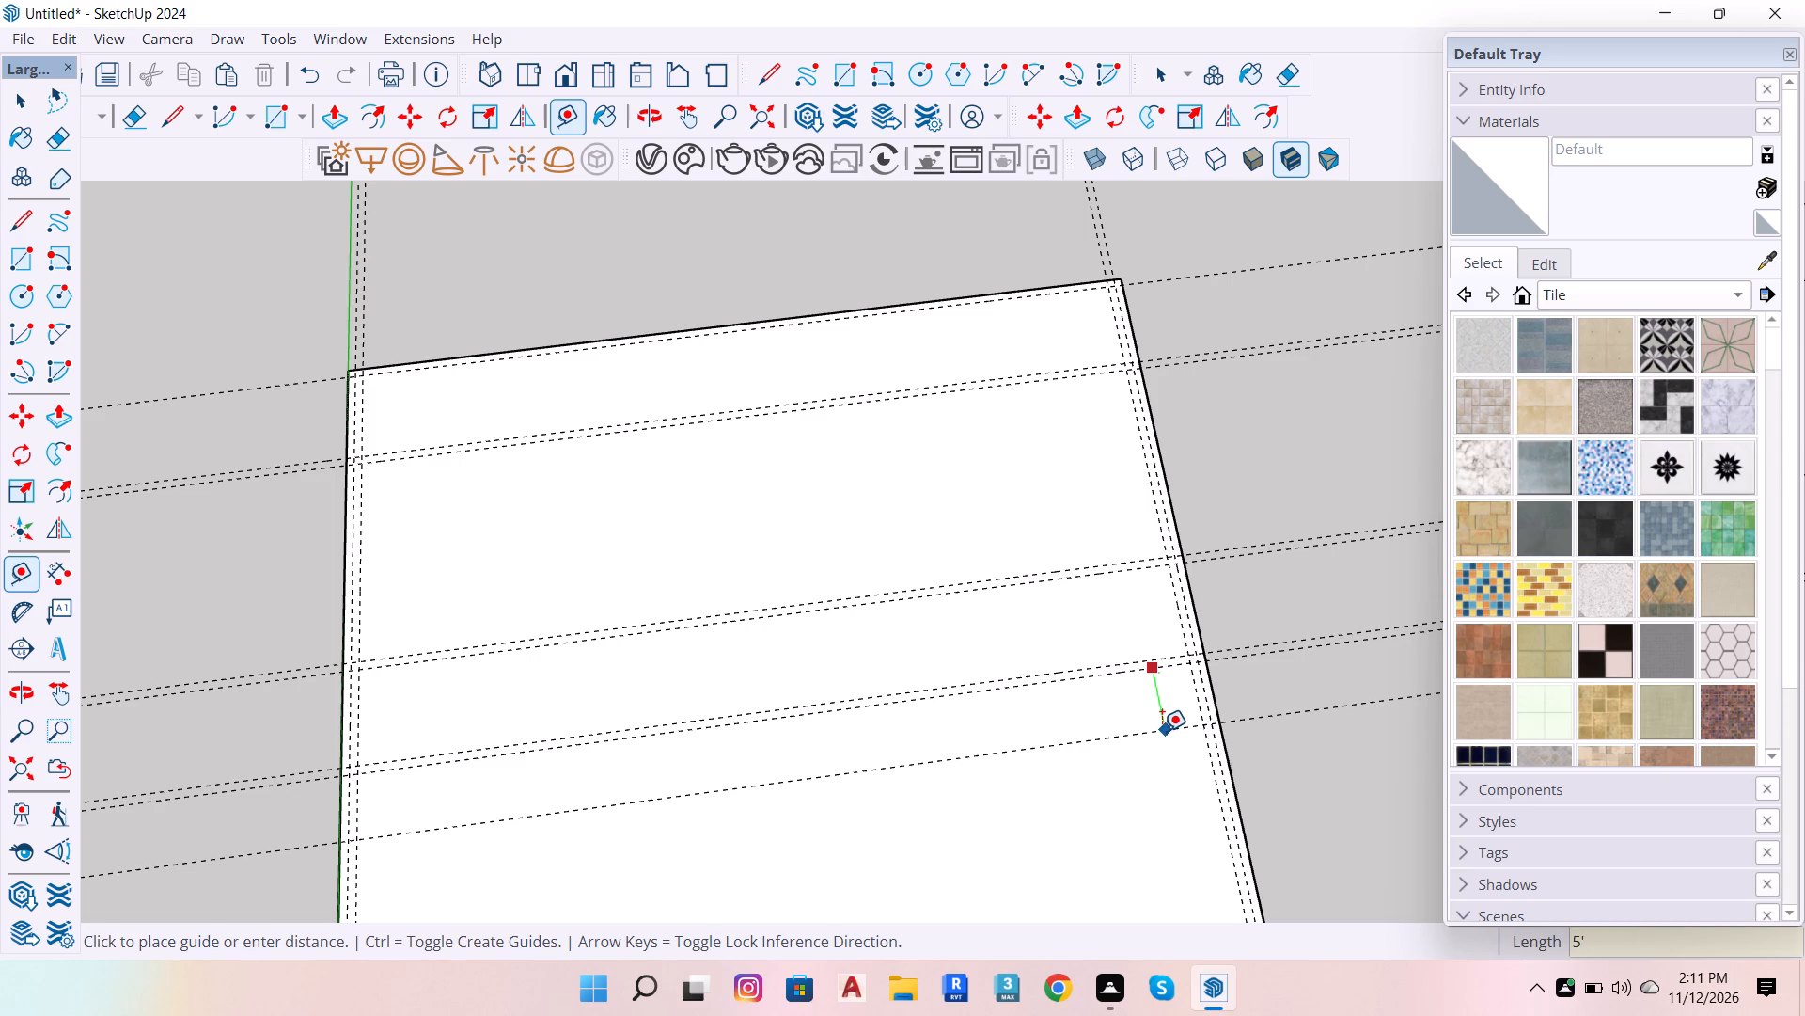
pyautogui.press('2')
pyautogui.press('Return')
# Place a guide line 4.5" from the 5'2" offset guide, back toward the rectangle's far edge.
pyautogui.scroll(-5, 1324, 297)
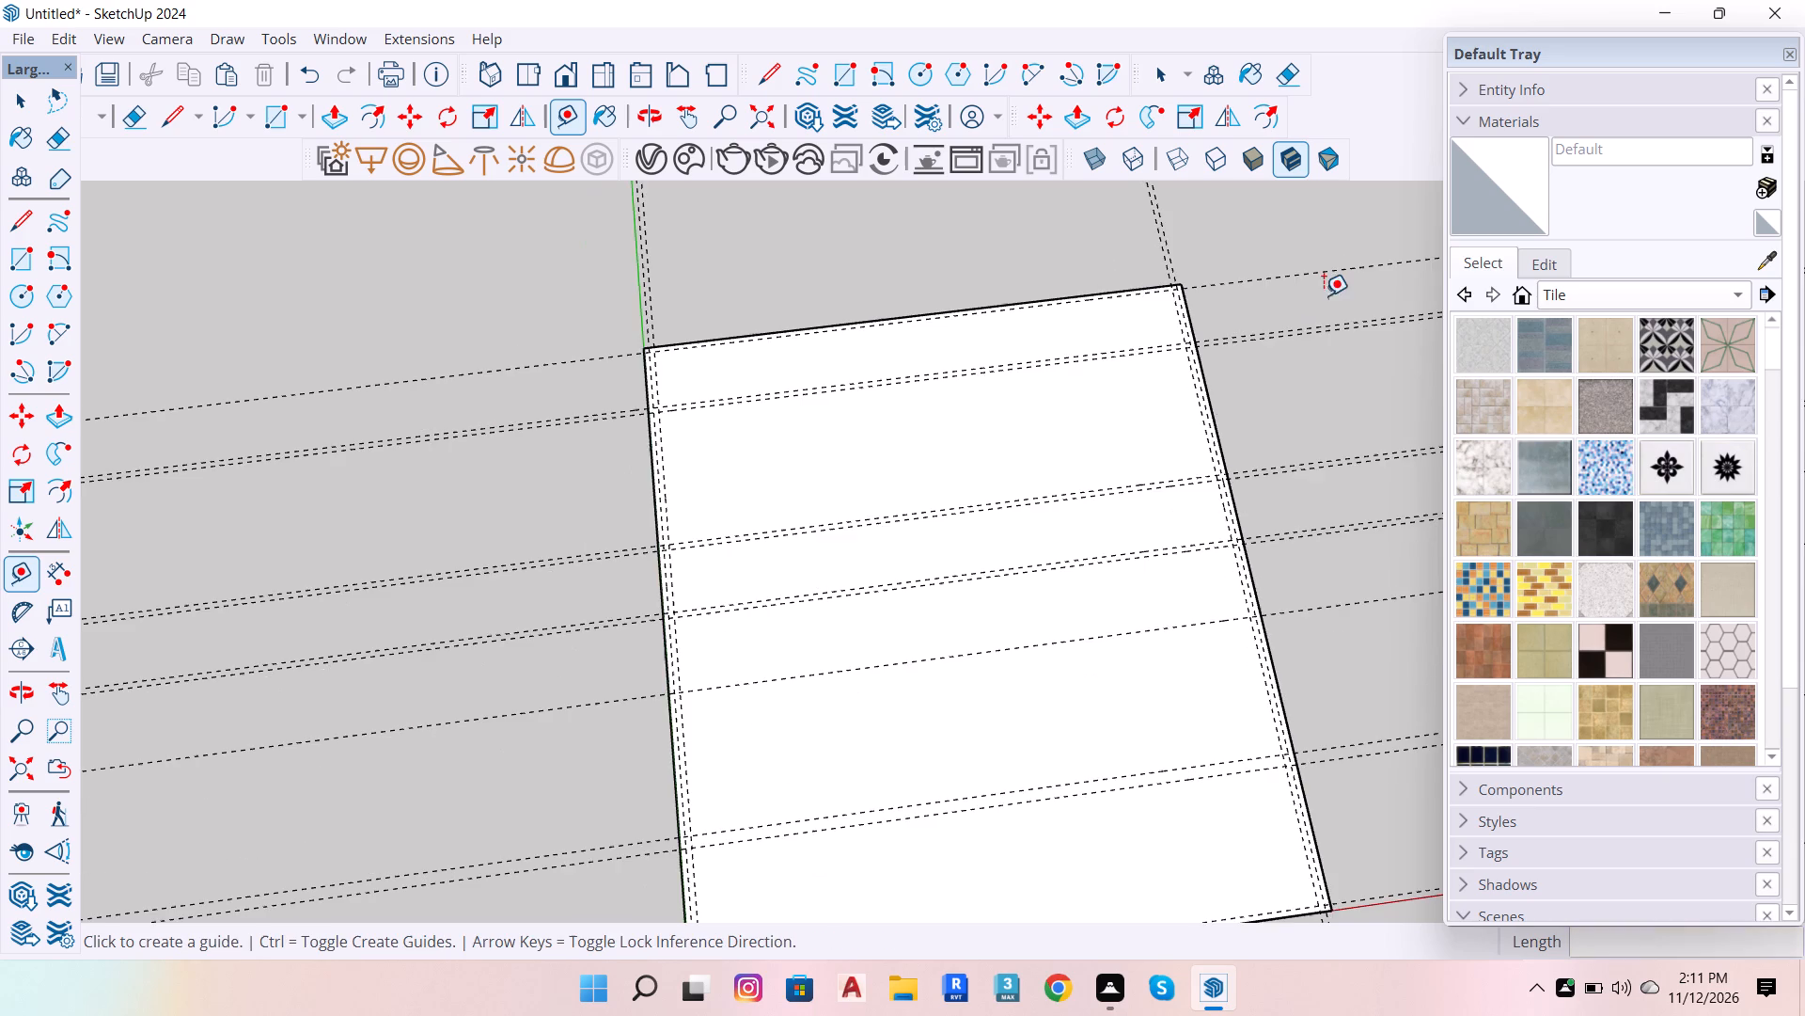
pyautogui.scroll(5, 1203, 641)
pyautogui.click(1204, 612)
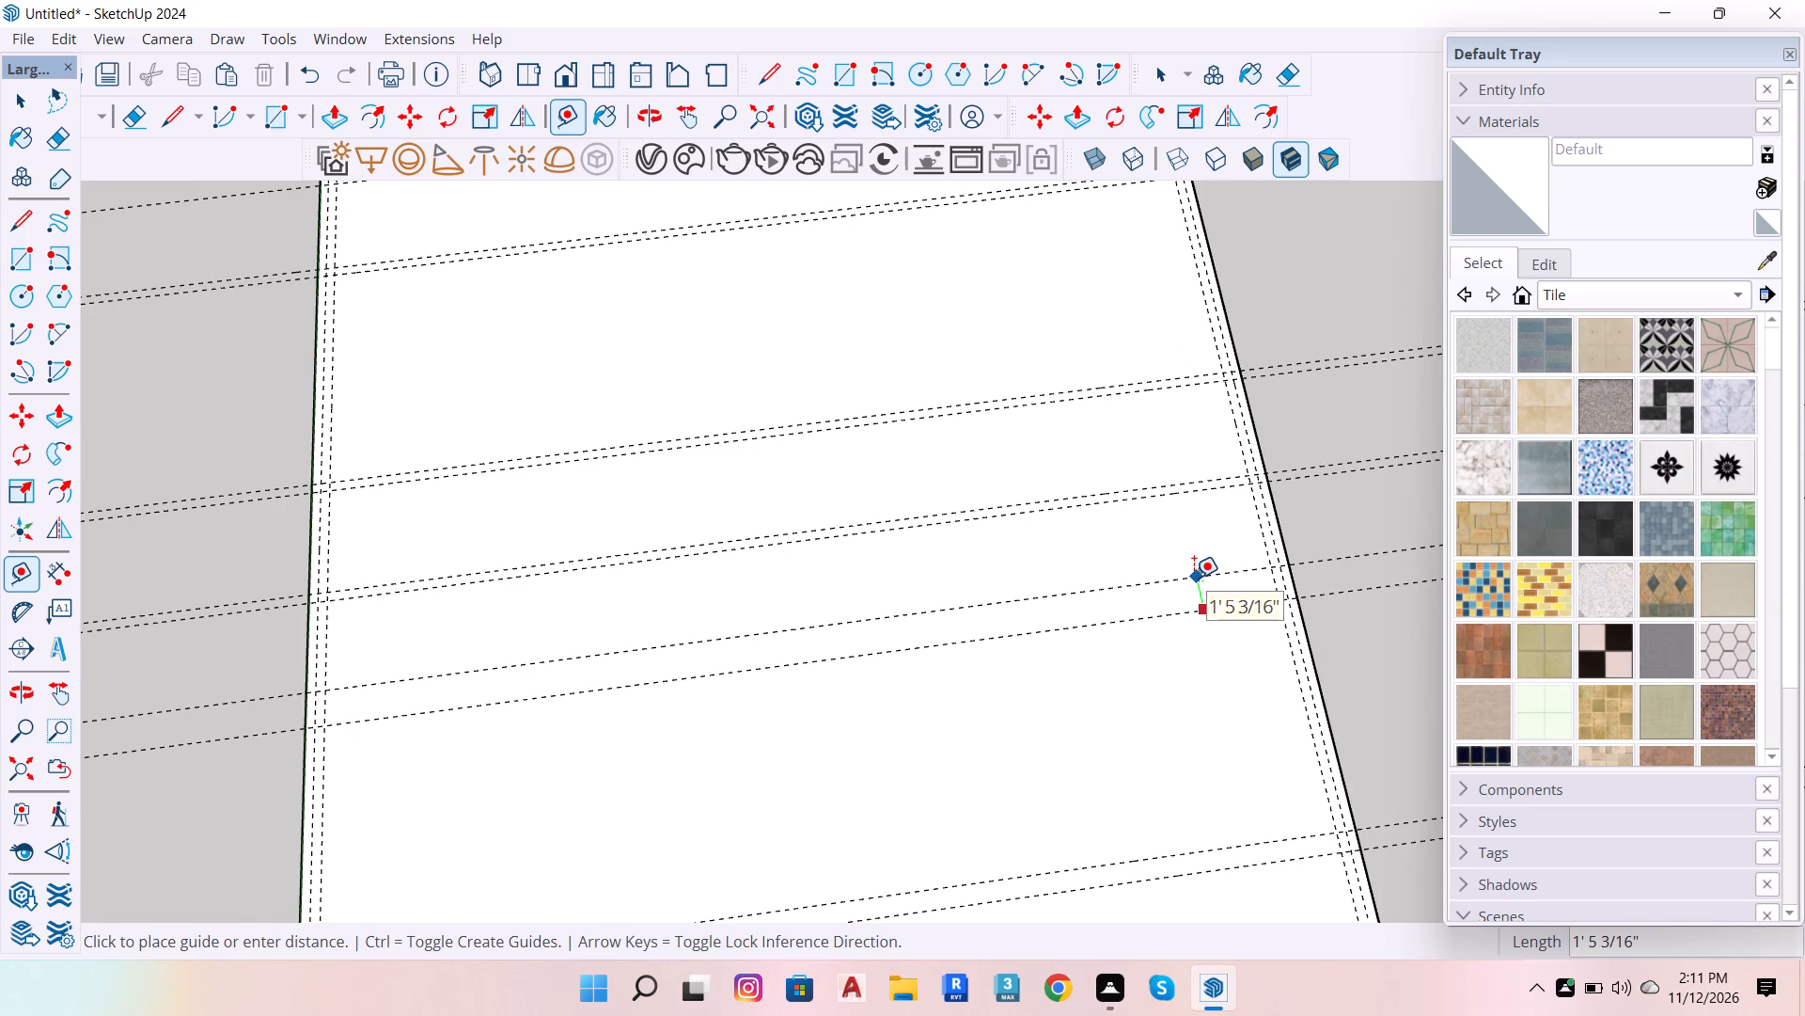
pyautogui.write('4.5')
pyautogui.press('Return')
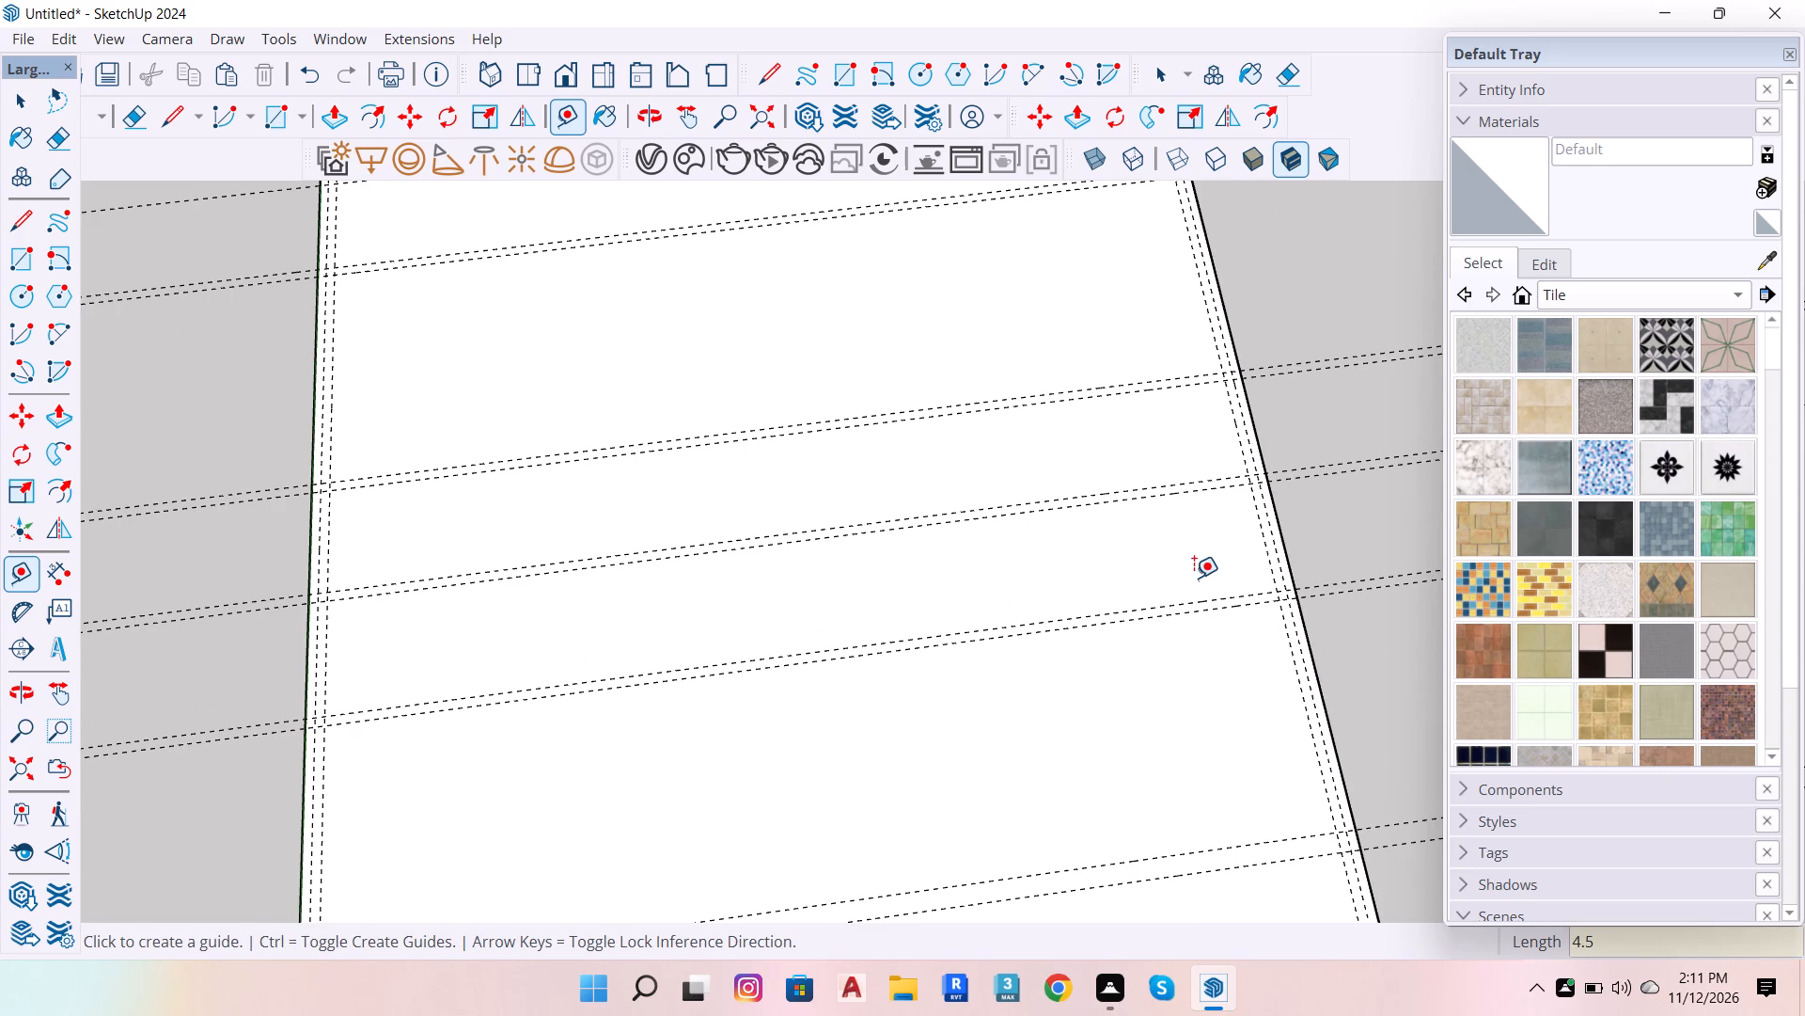
# Draw a line along the far edge's 4.5" inset guide, between its intersections with the inner guides of the two side edges.
pyautogui.scroll(-7, 1169, 483)
pyautogui.scroll(3, 1251, 611)
pyautogui.scroll(-4, 1226, 643)
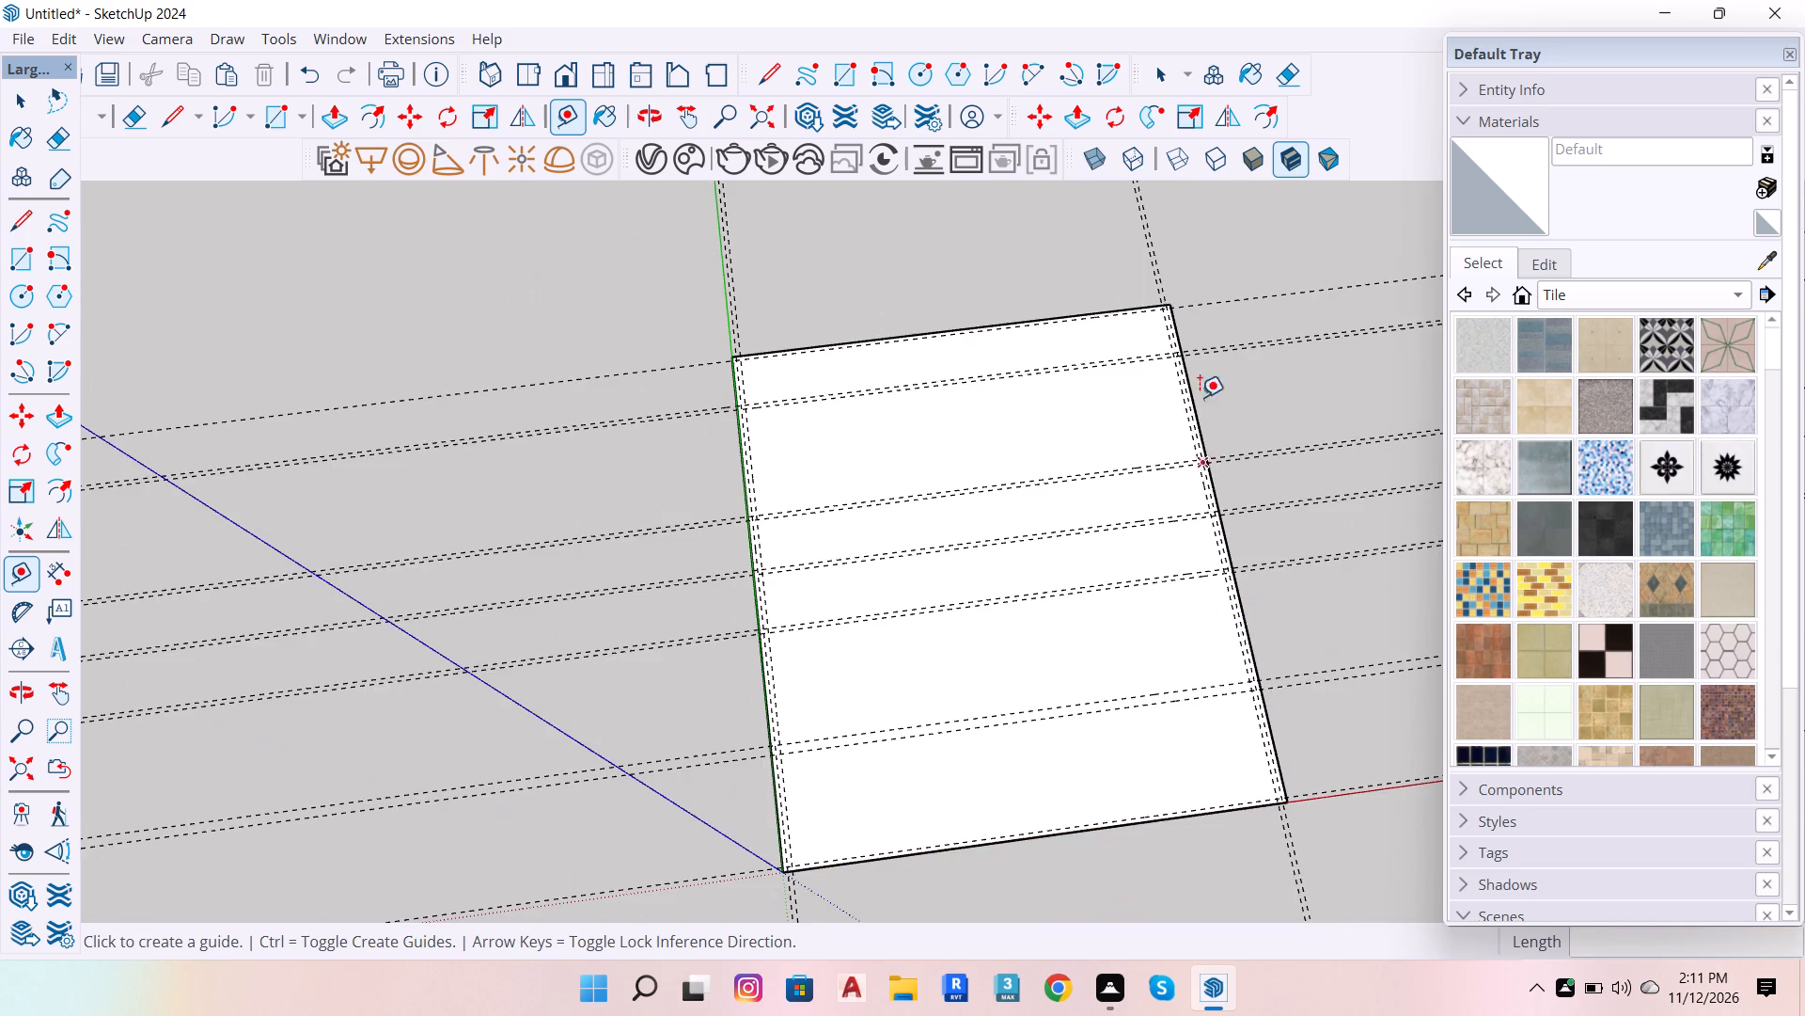
pyautogui.scroll(10, 1190, 237)
pyautogui.scroll(6, 1193, 368)
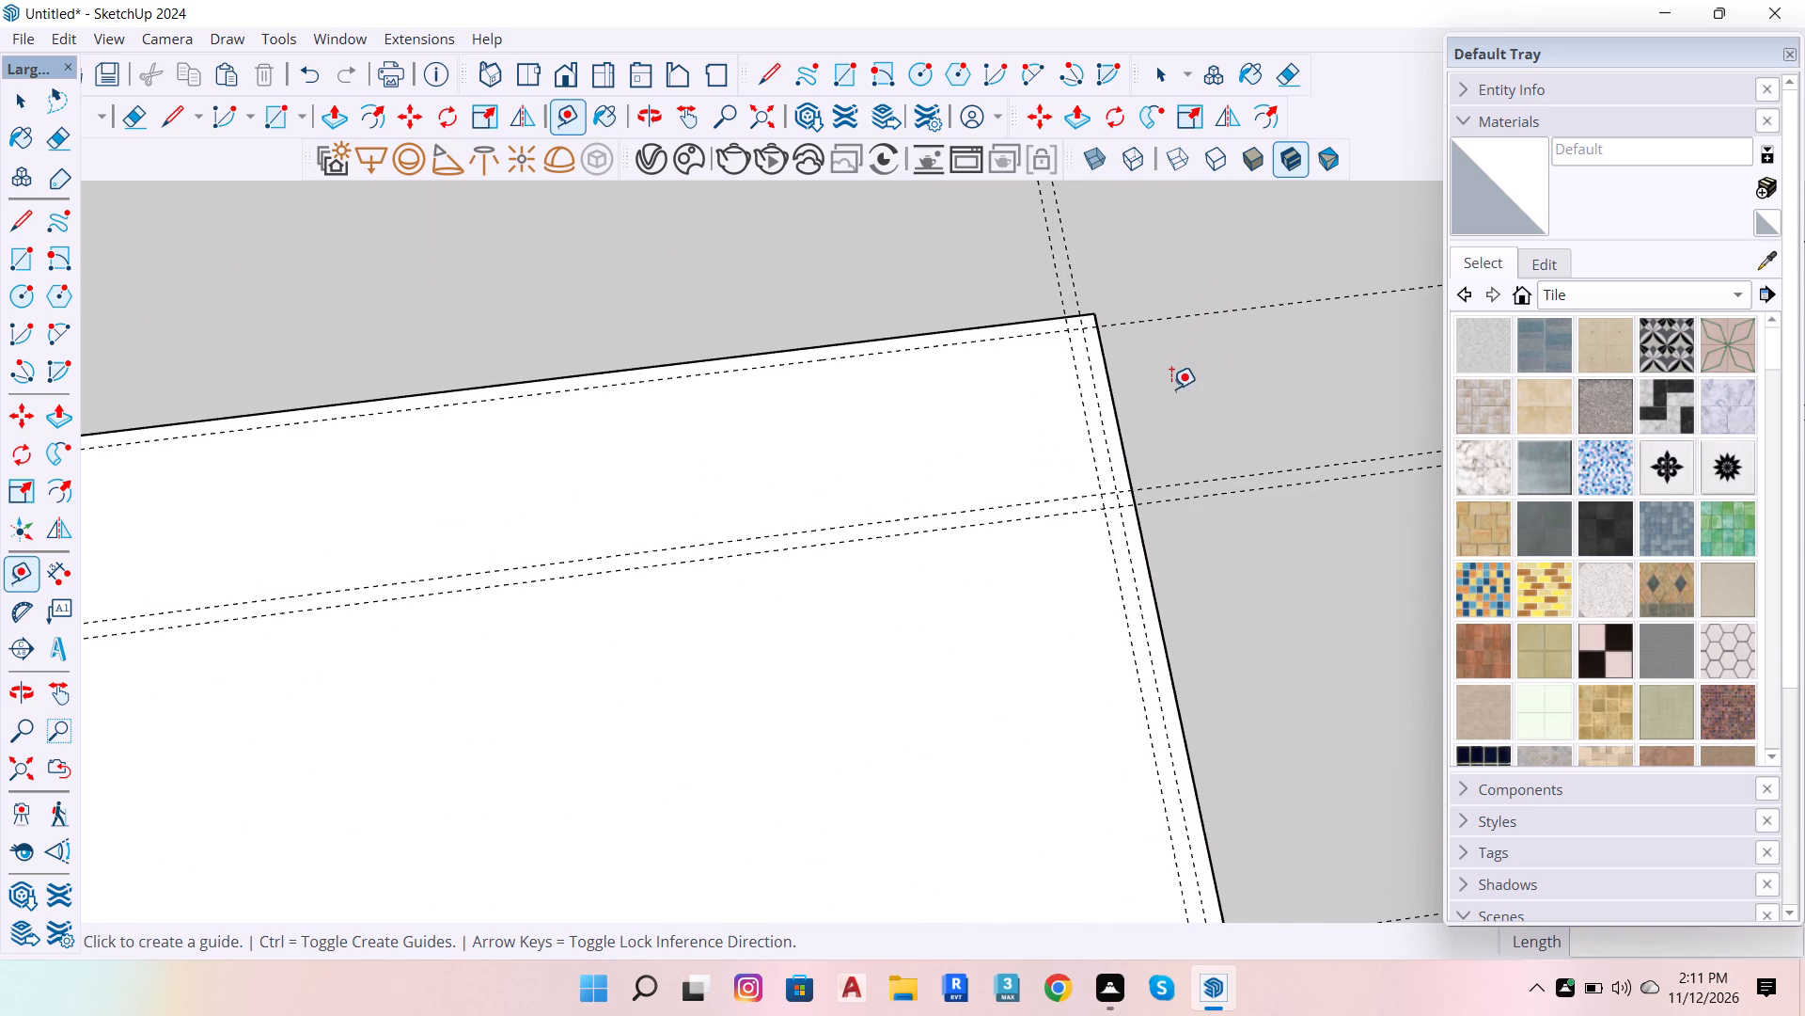
pyautogui.press('l')
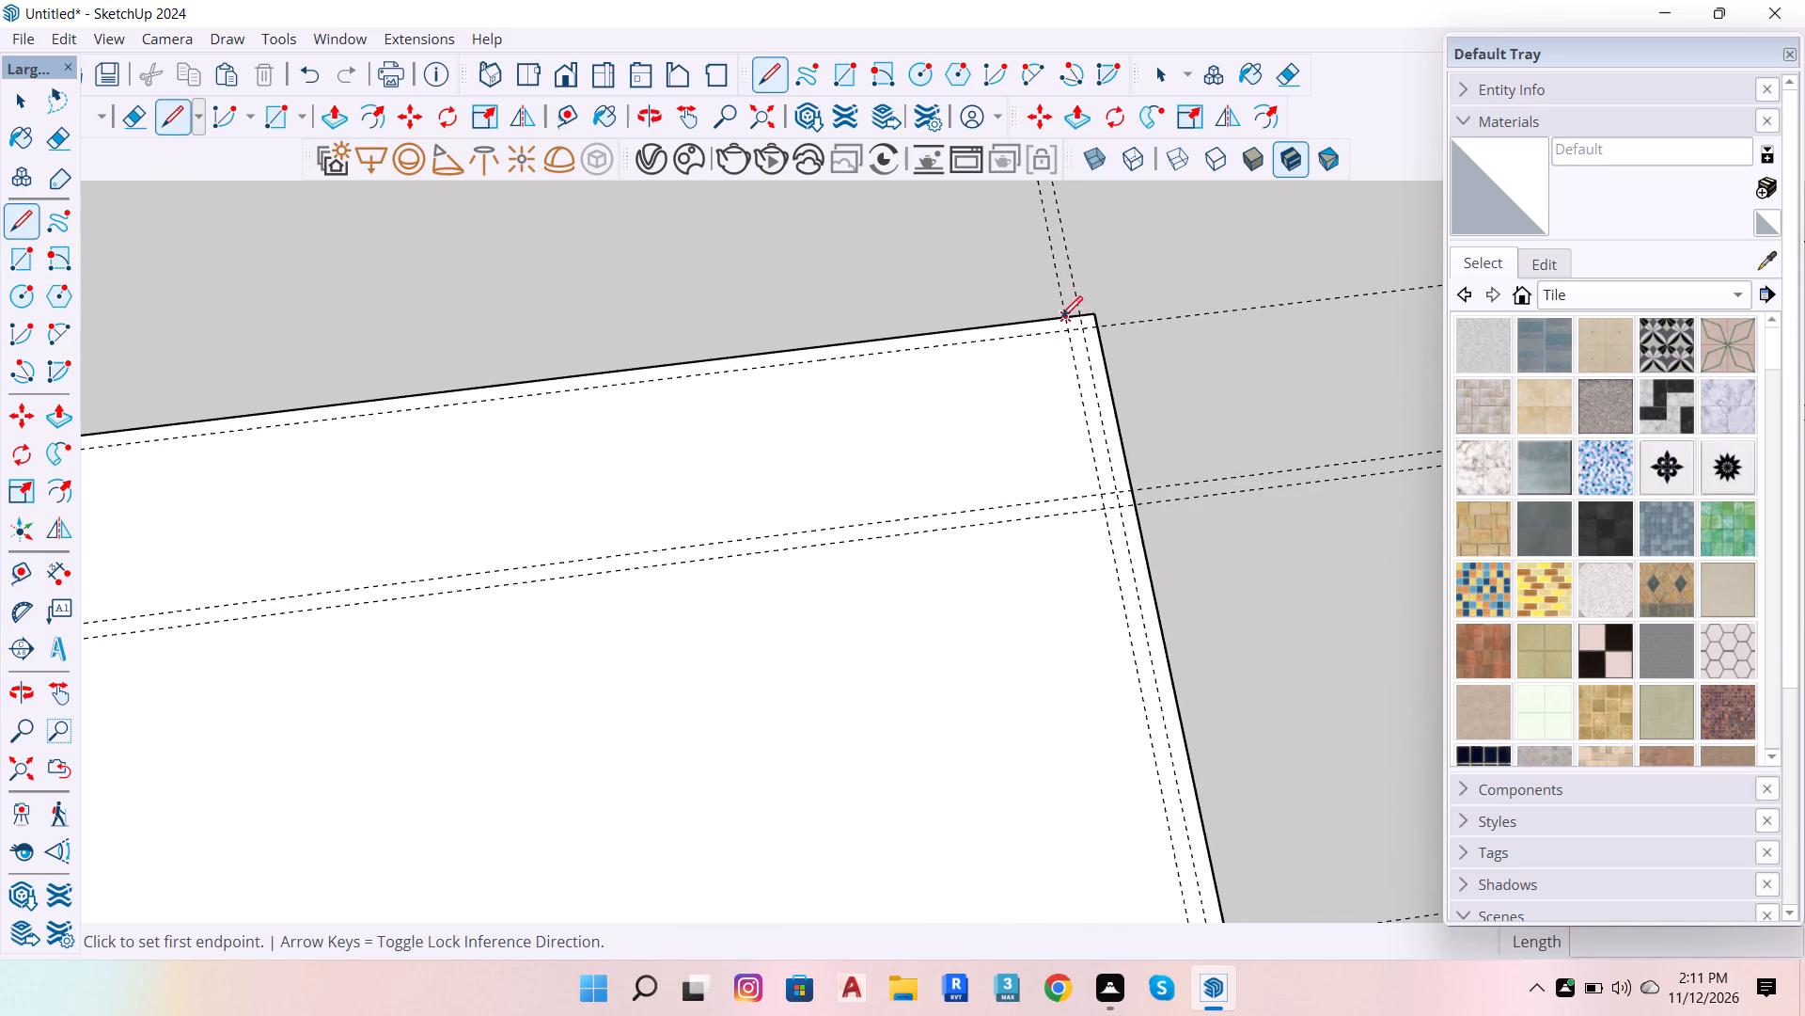
pyautogui.scroll(-6, 1159, 350)
pyautogui.scroll(3, 1090, 339)
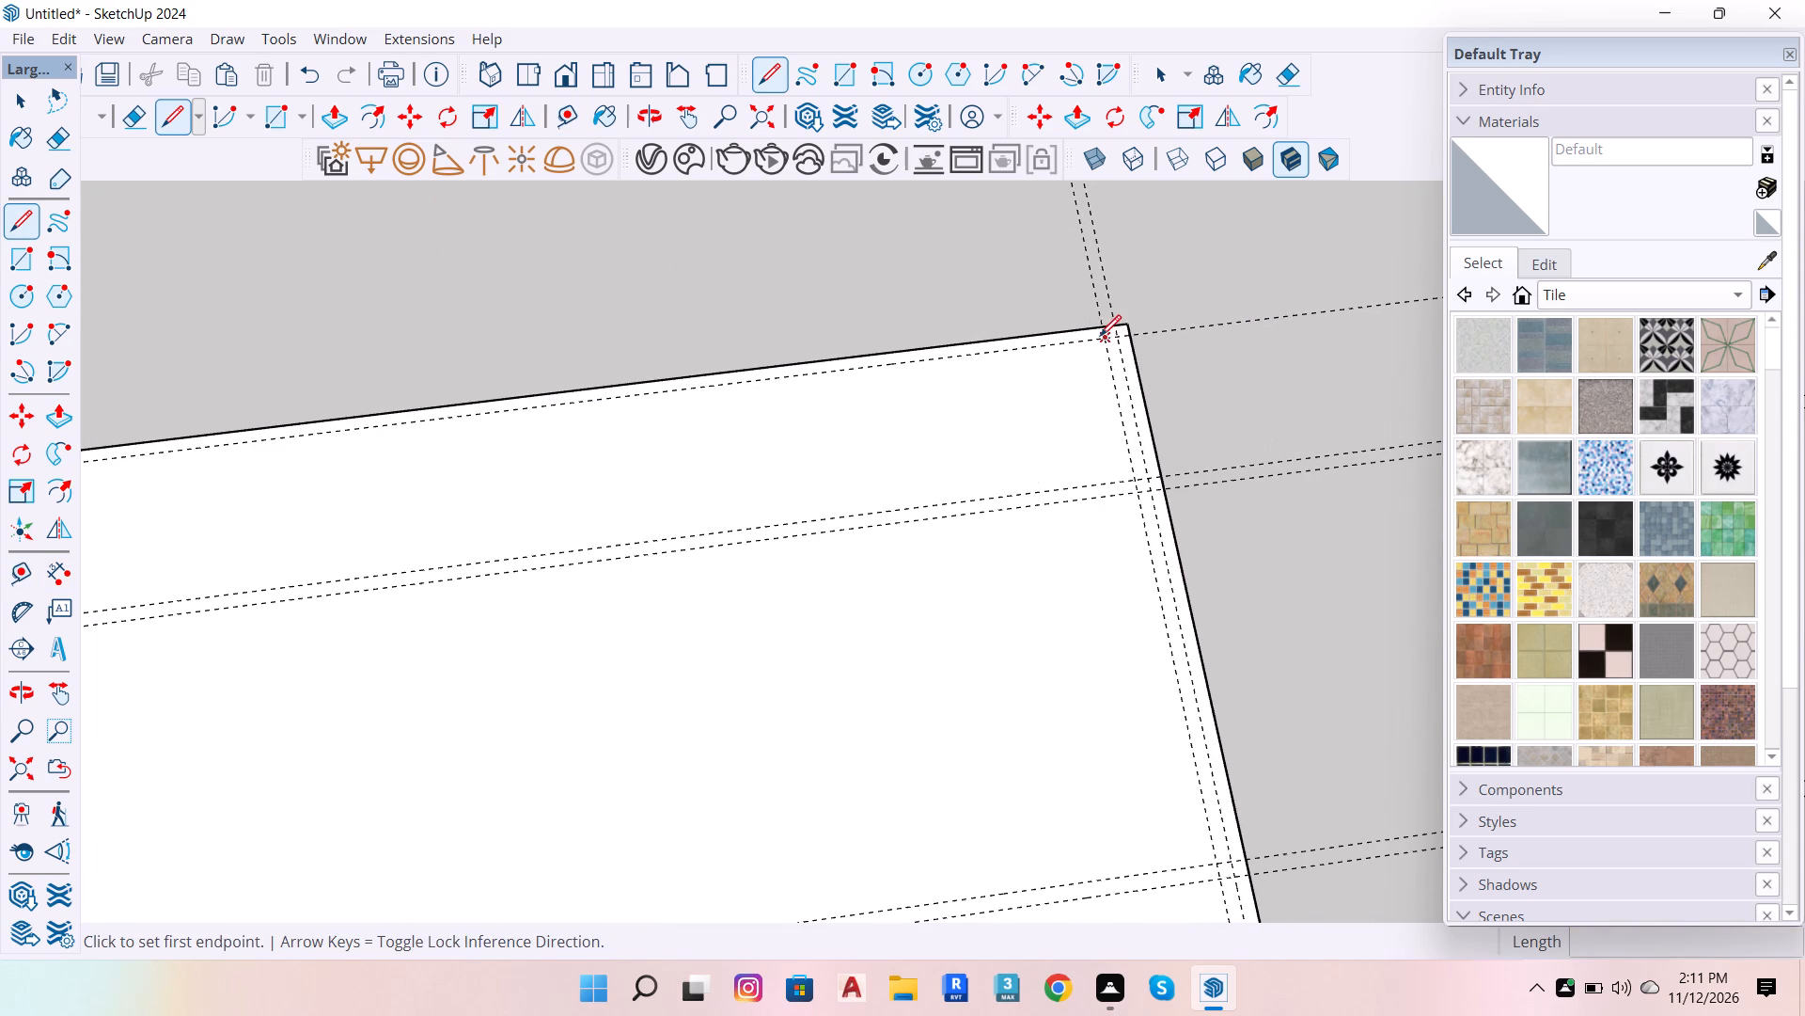
pyautogui.click(1105, 337)
pyautogui.scroll(-11, 1188, 379)
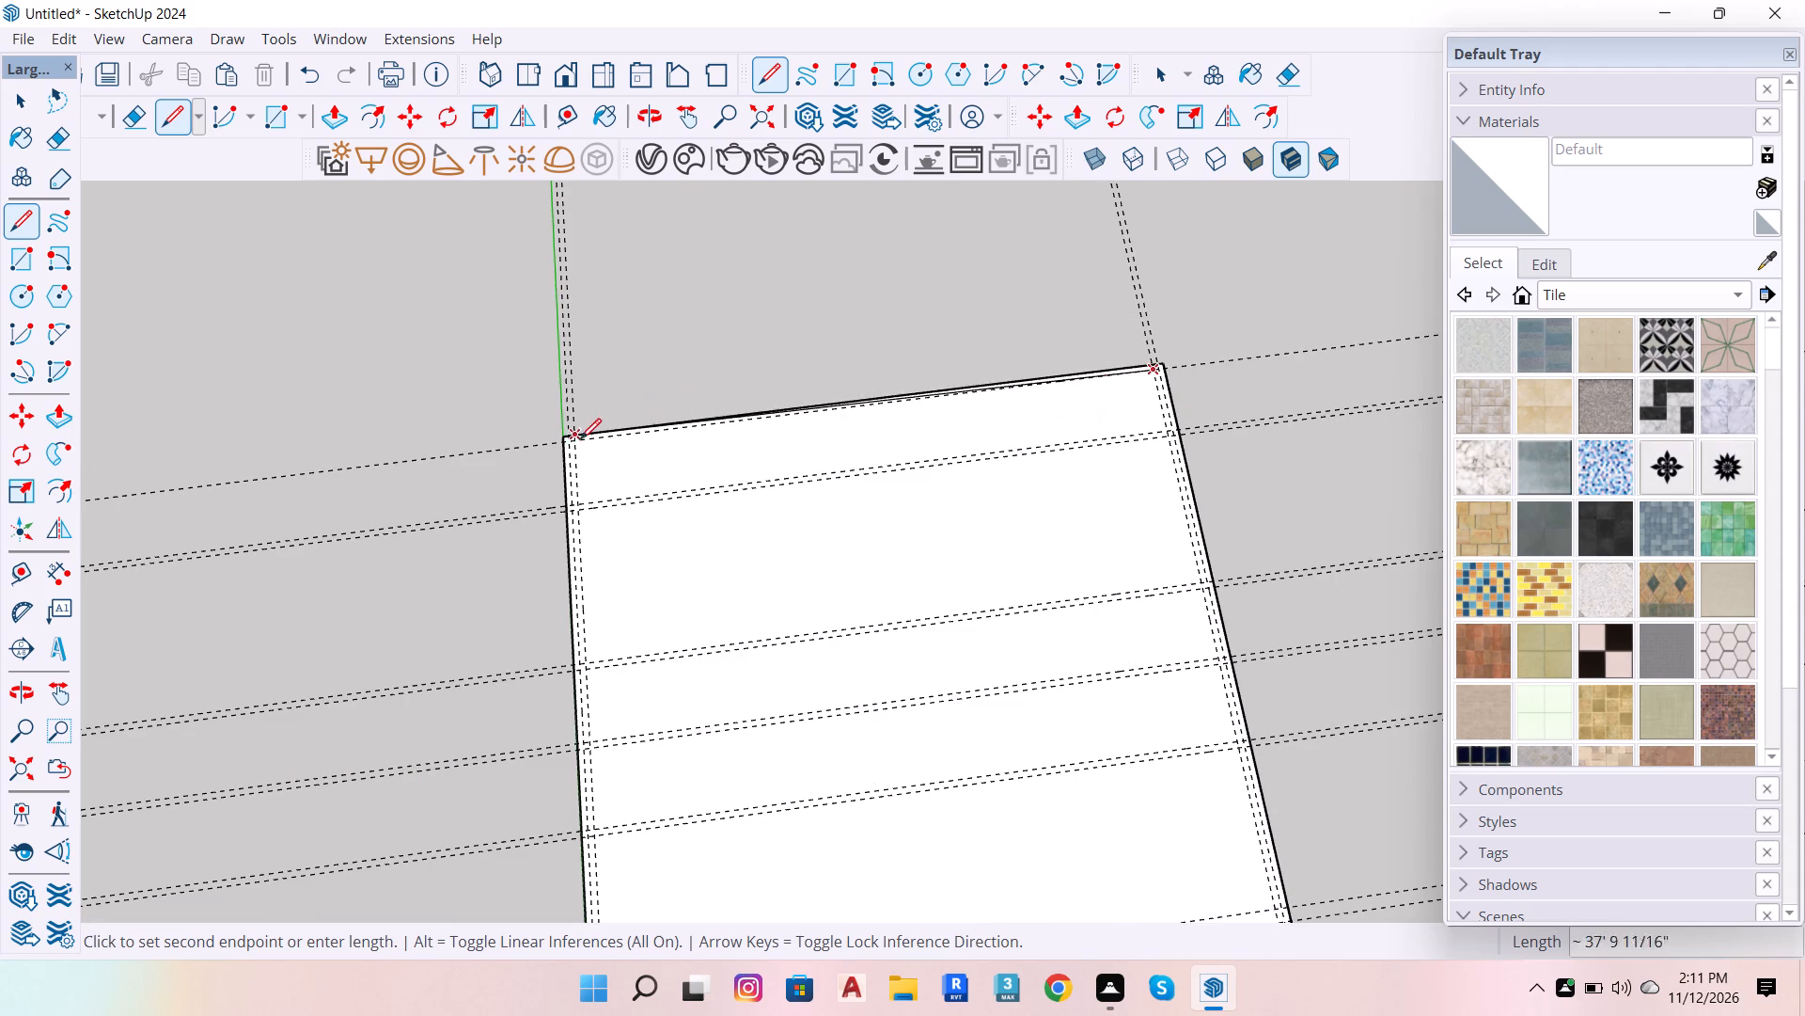
pyautogui.scroll(10, 580, 439)
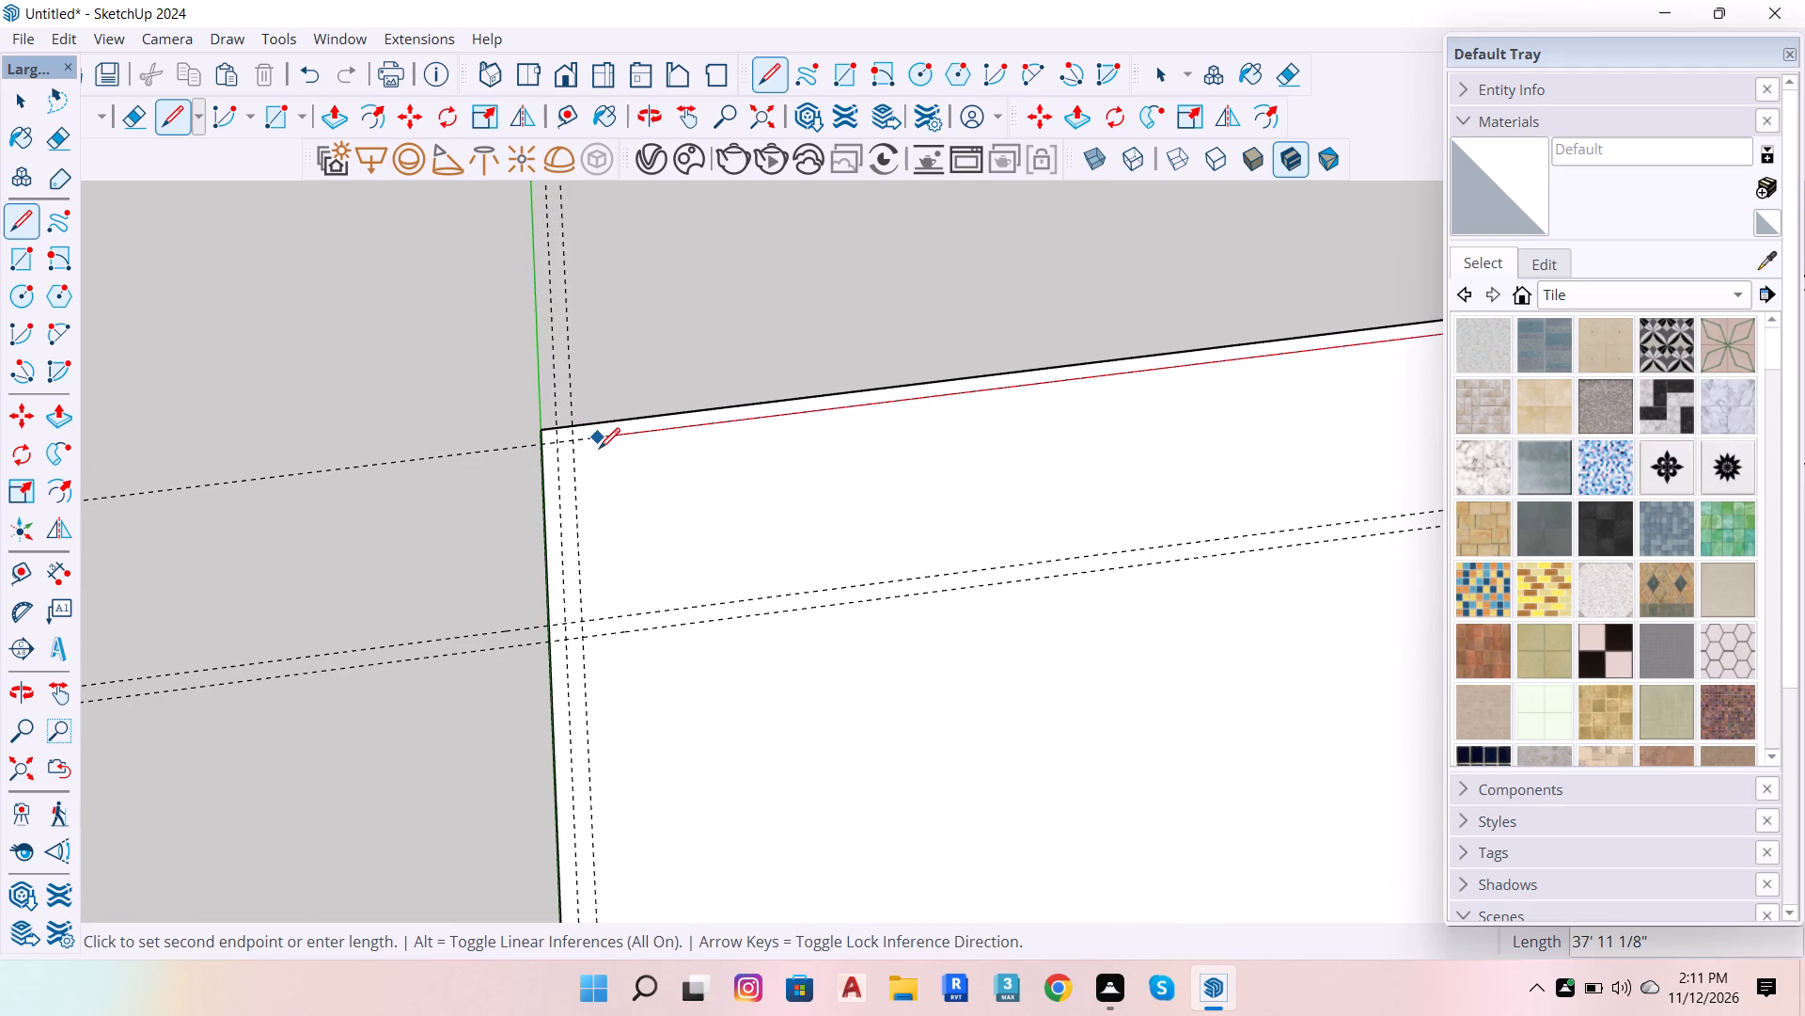
pyautogui.click(573, 440)
pyautogui.scroll(-7, 605, 452)
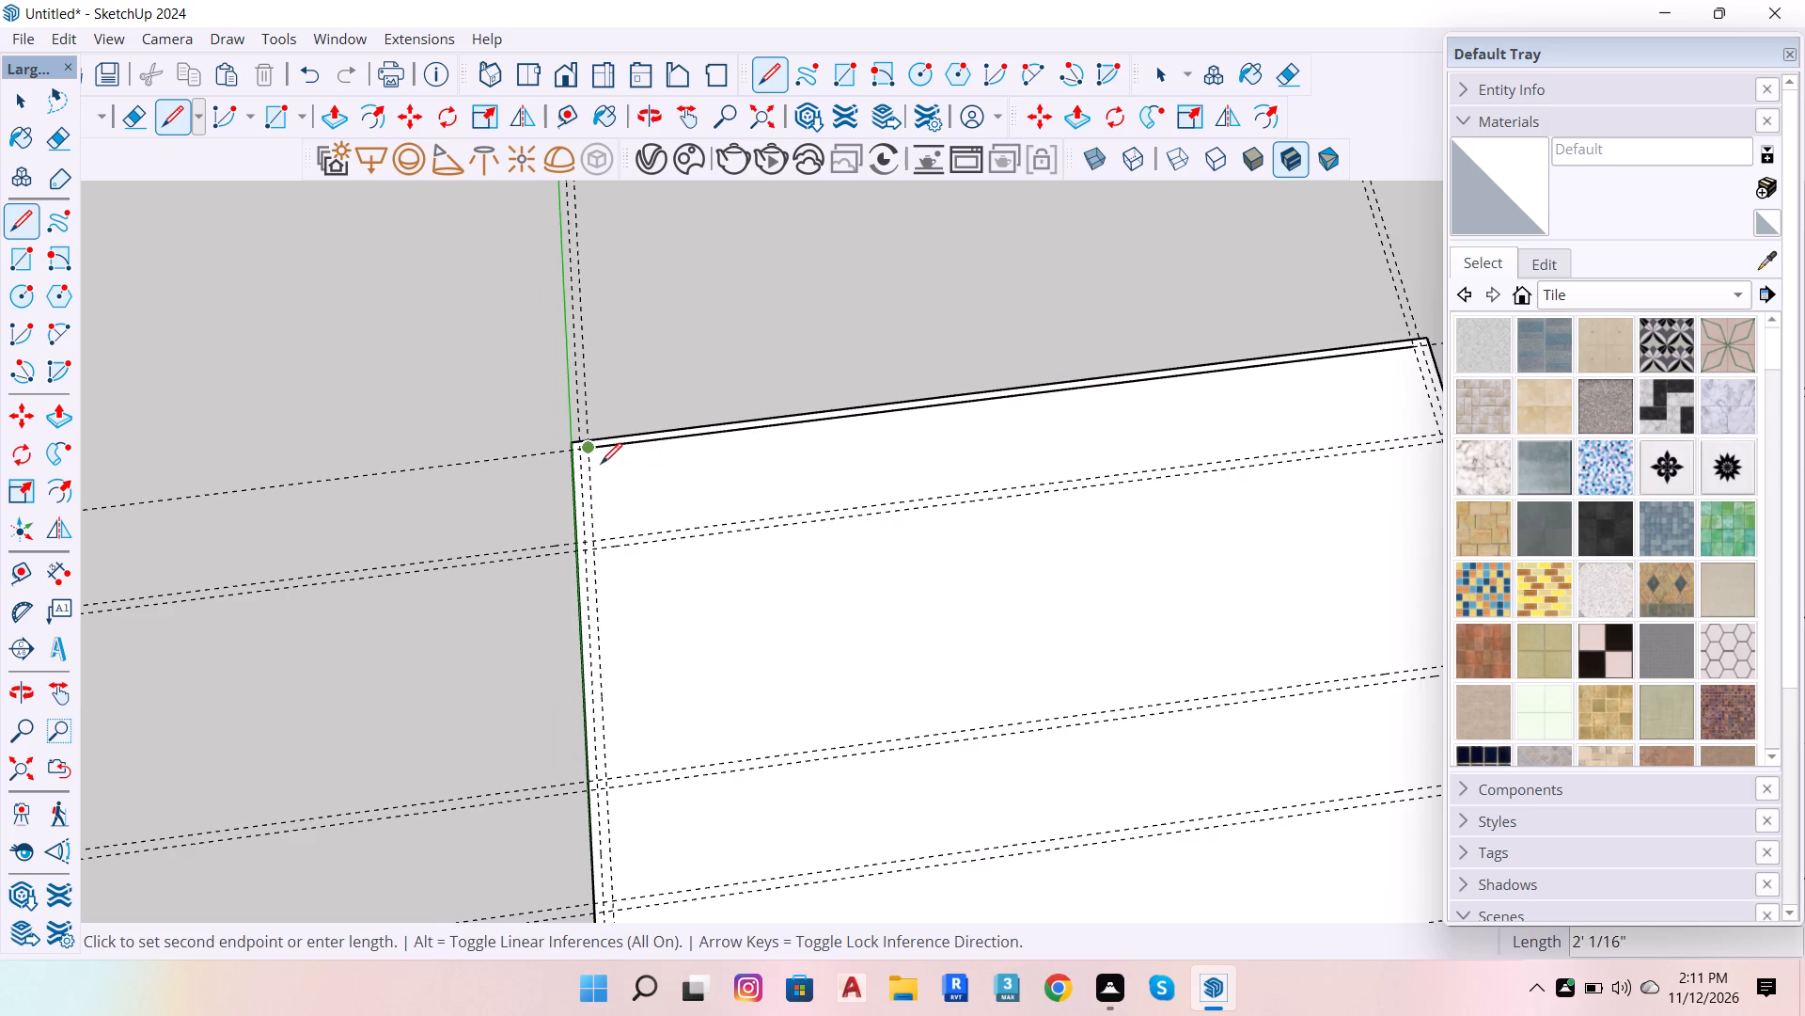
pyautogui.scroll(5, 586, 479)
pyautogui.scroll(-6, 615, 464)
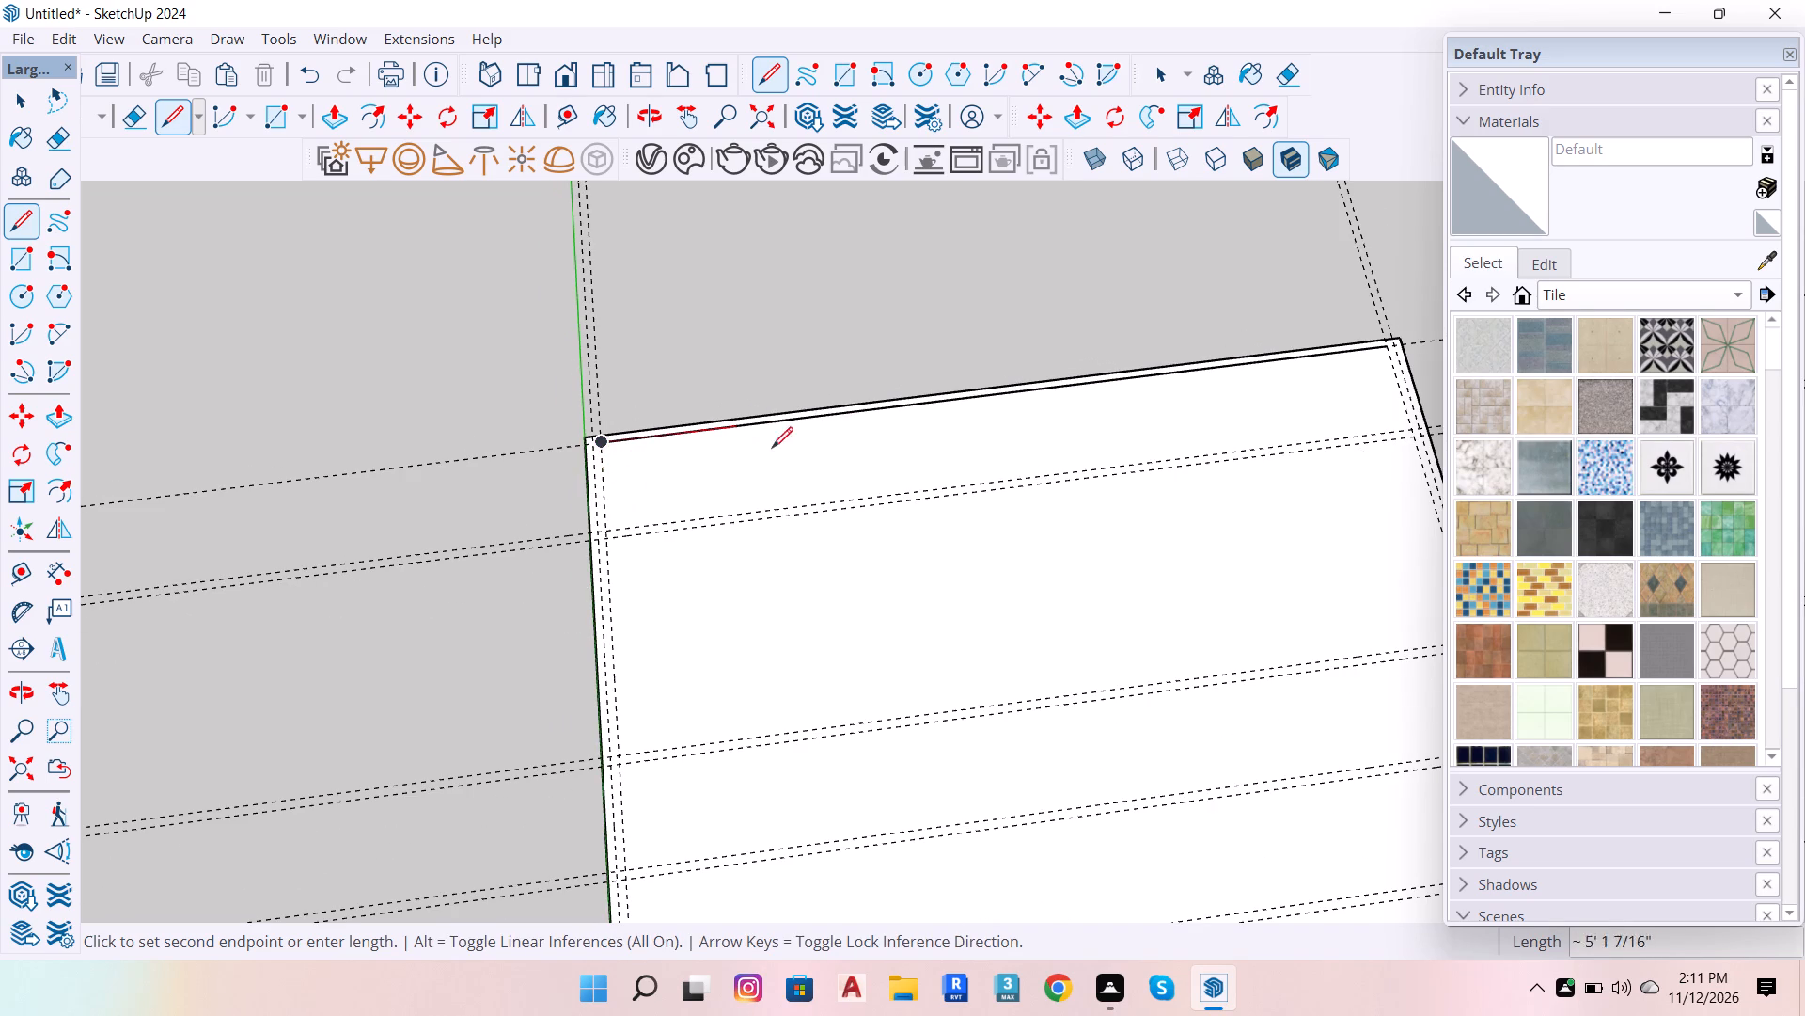
pyautogui.press('space')
# Draw a 15' line from the inset line's end along the inner guide opposite the green axis, and close it out to the side edge.
pyautogui.scroll(-6, 0, 593)
pyautogui.scroll(-6, 726, 577)
pyautogui.scroll(4, 1078, 522)
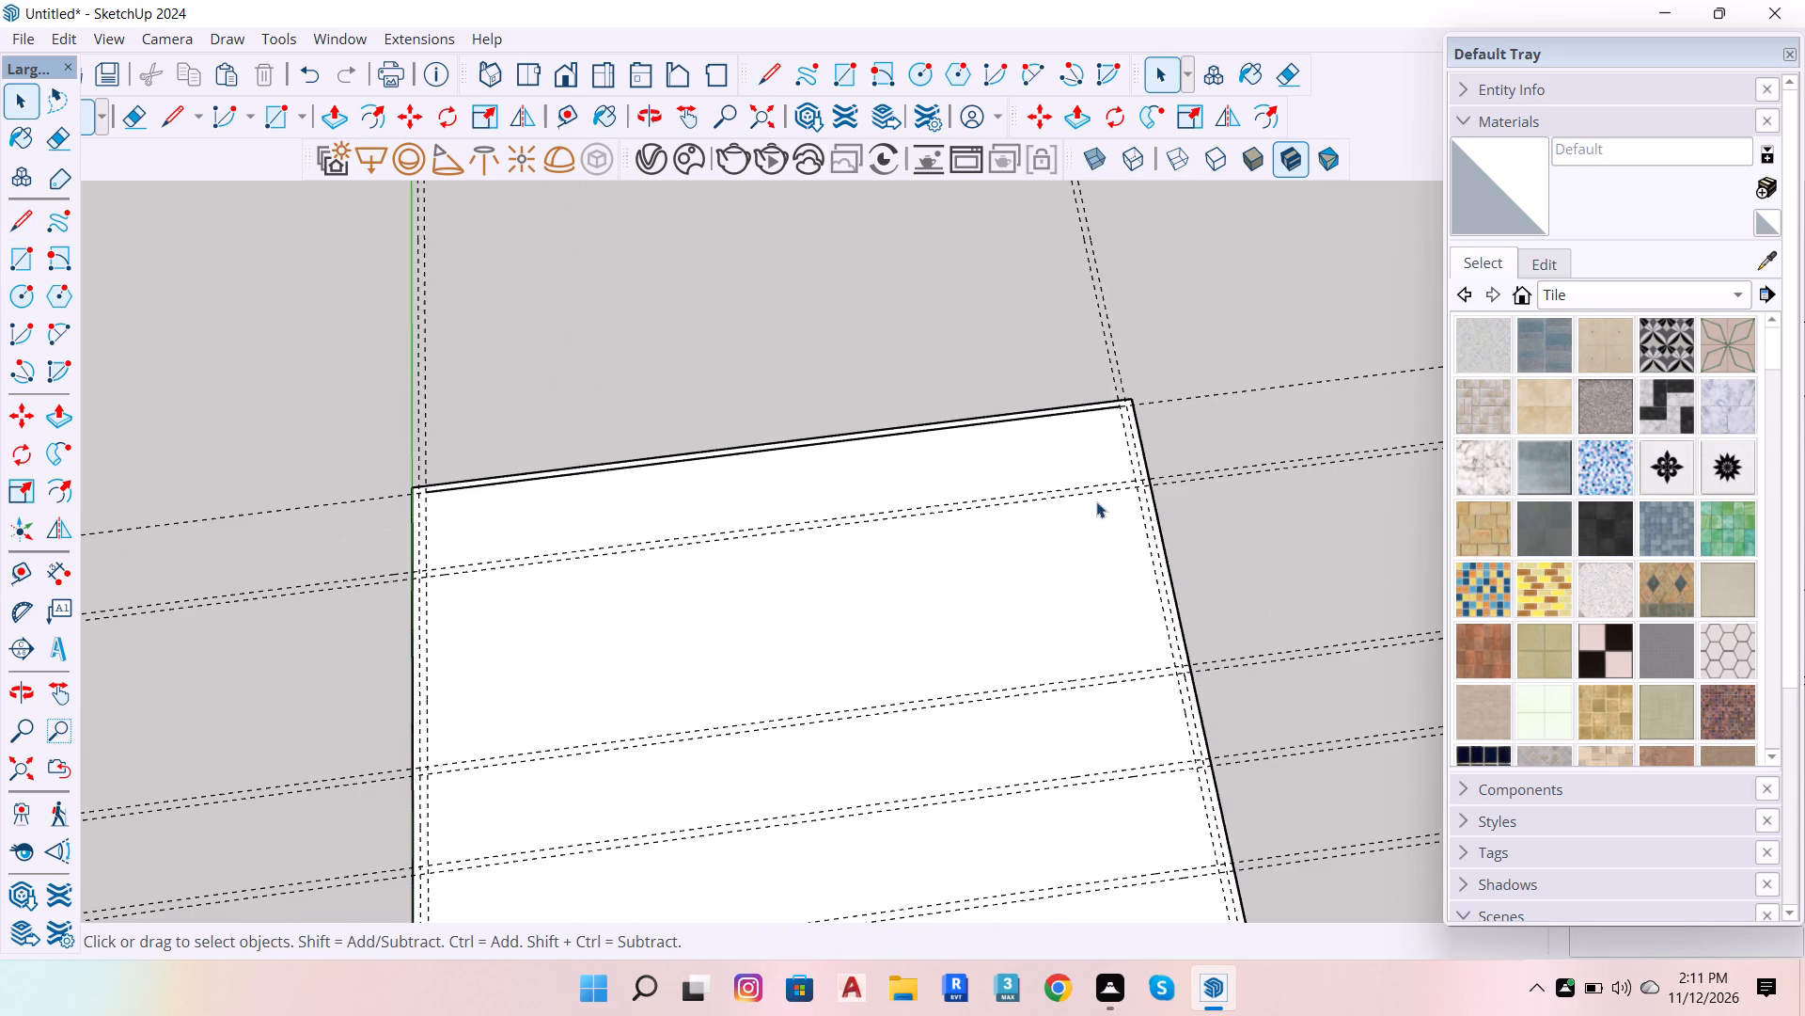
pyautogui.scroll(9, 1150, 417)
pyautogui.press('l')
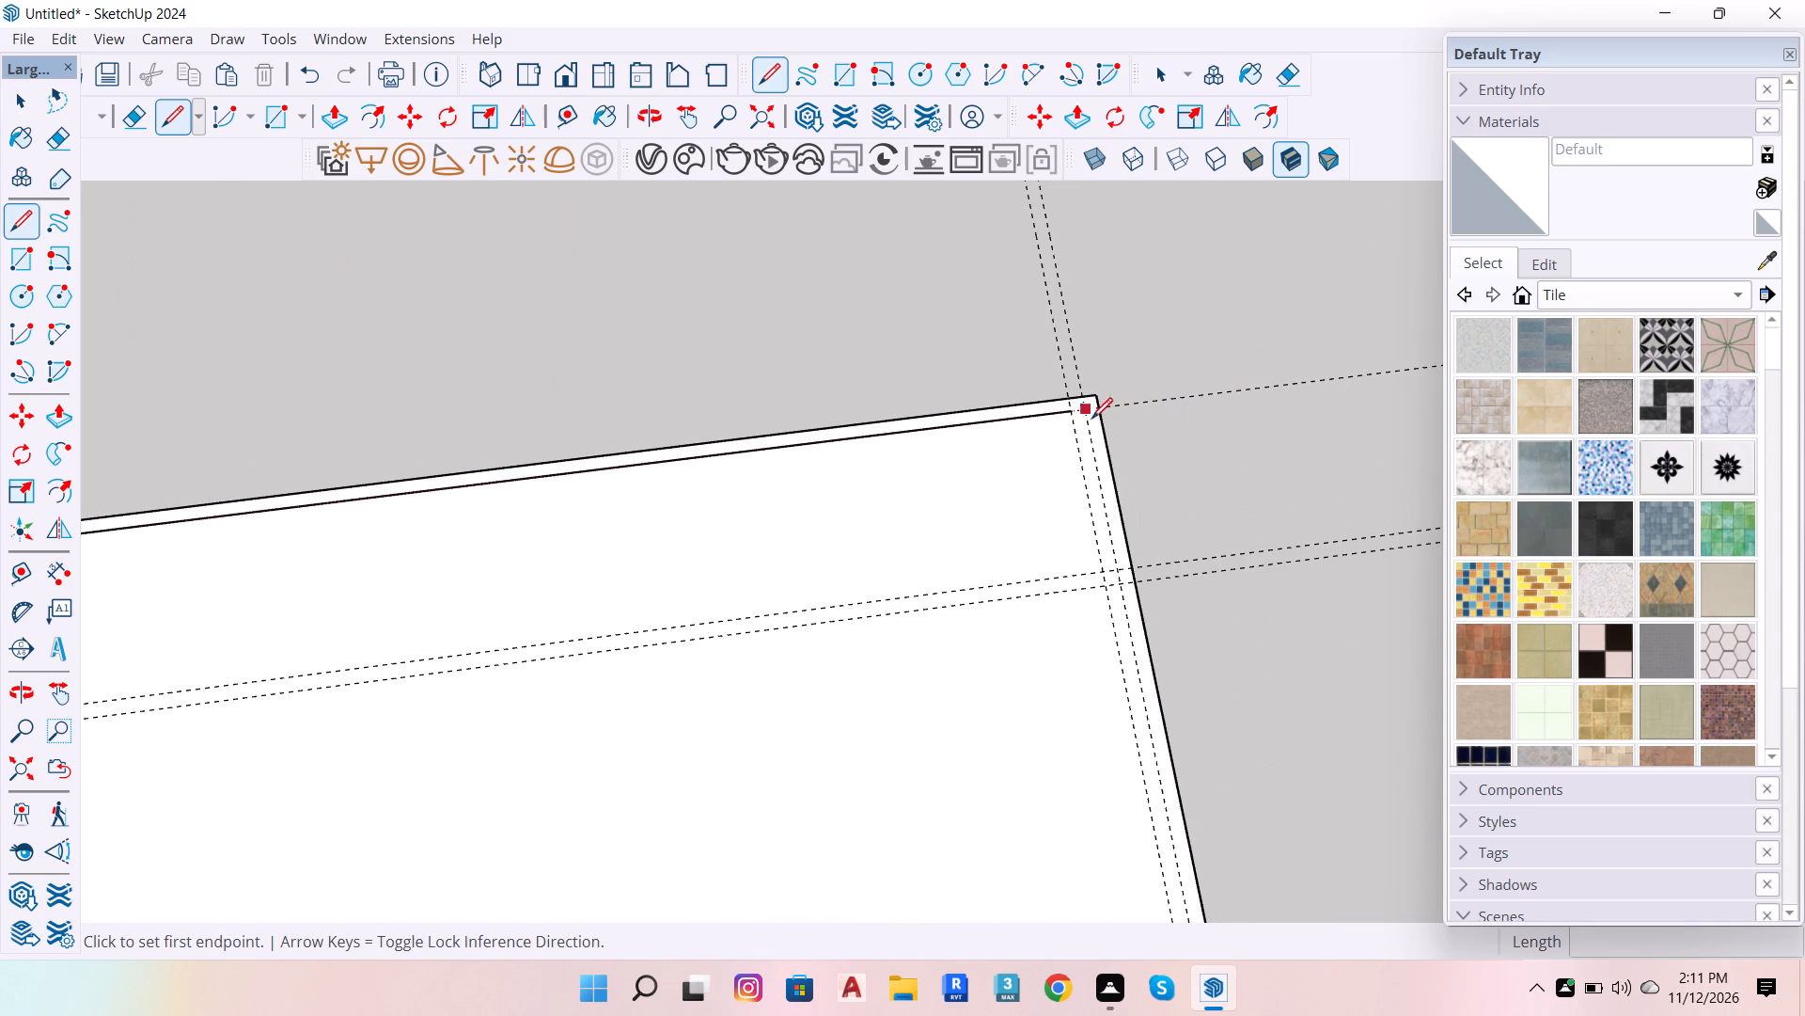
pyautogui.click(1082, 414)
pyautogui.scroll(-11, 1087, 643)
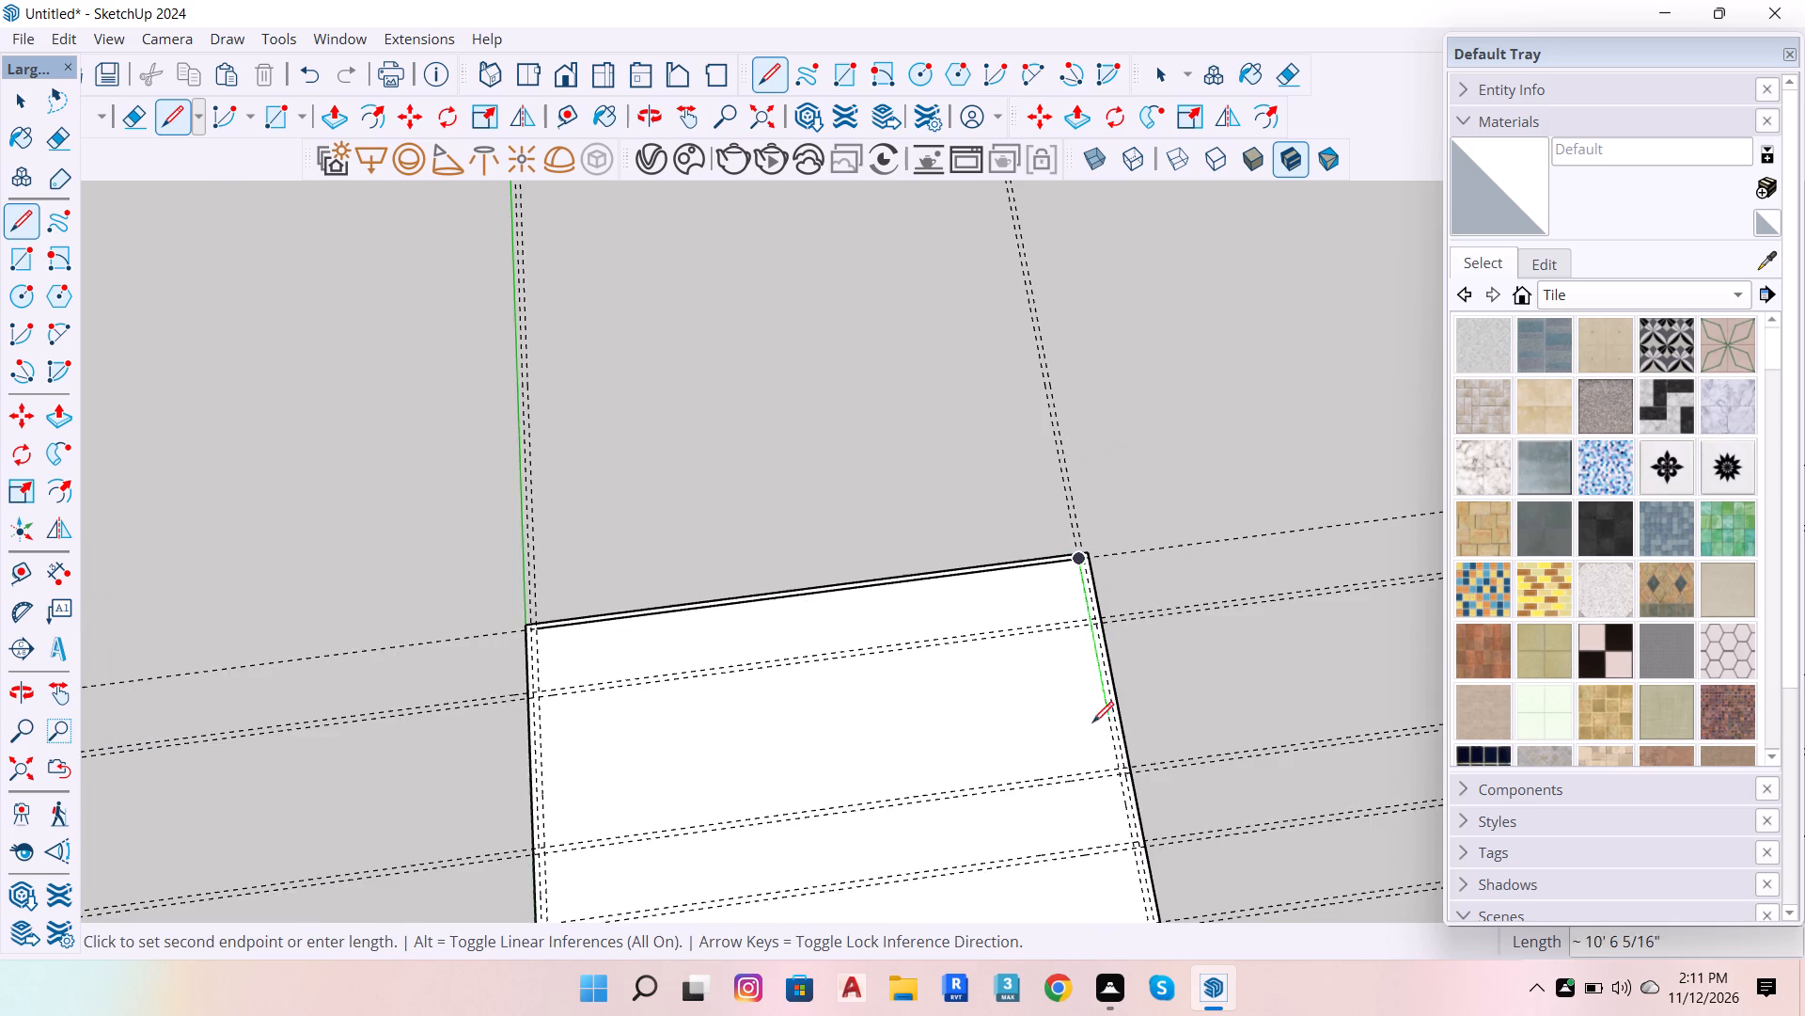
pyautogui.scroll(10, 1100, 737)
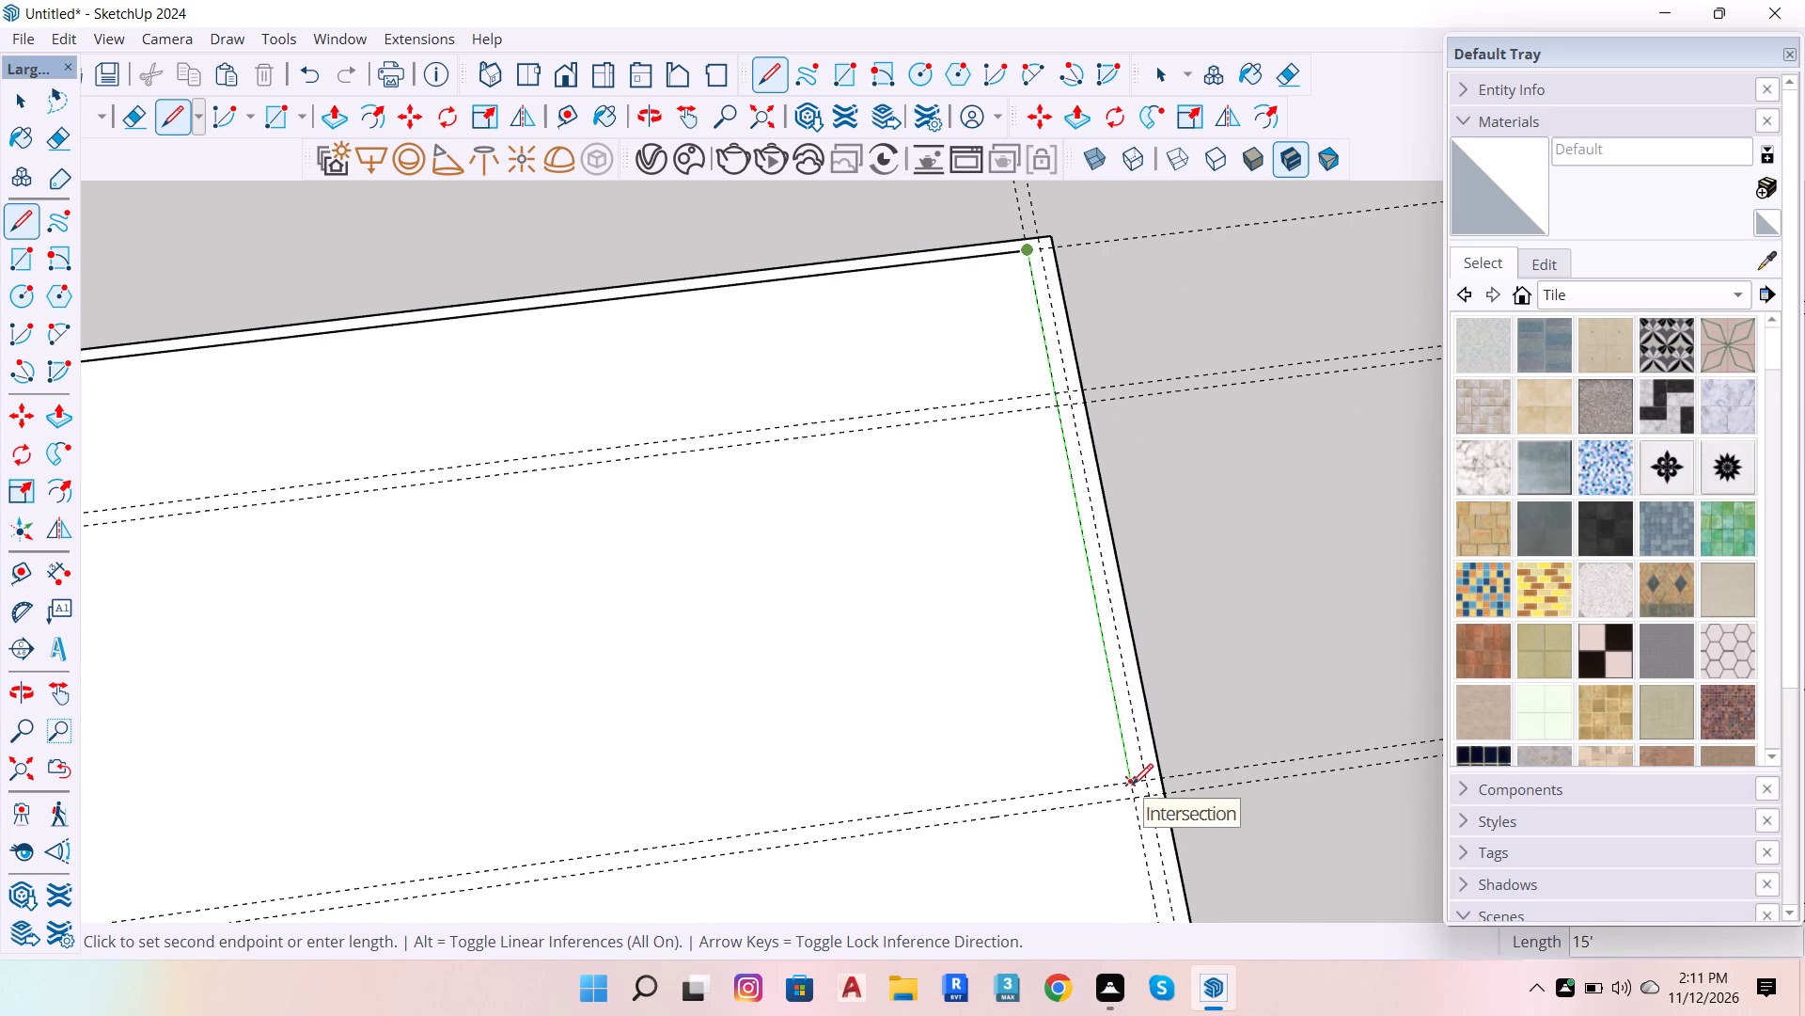
pyautogui.click(1132, 785)
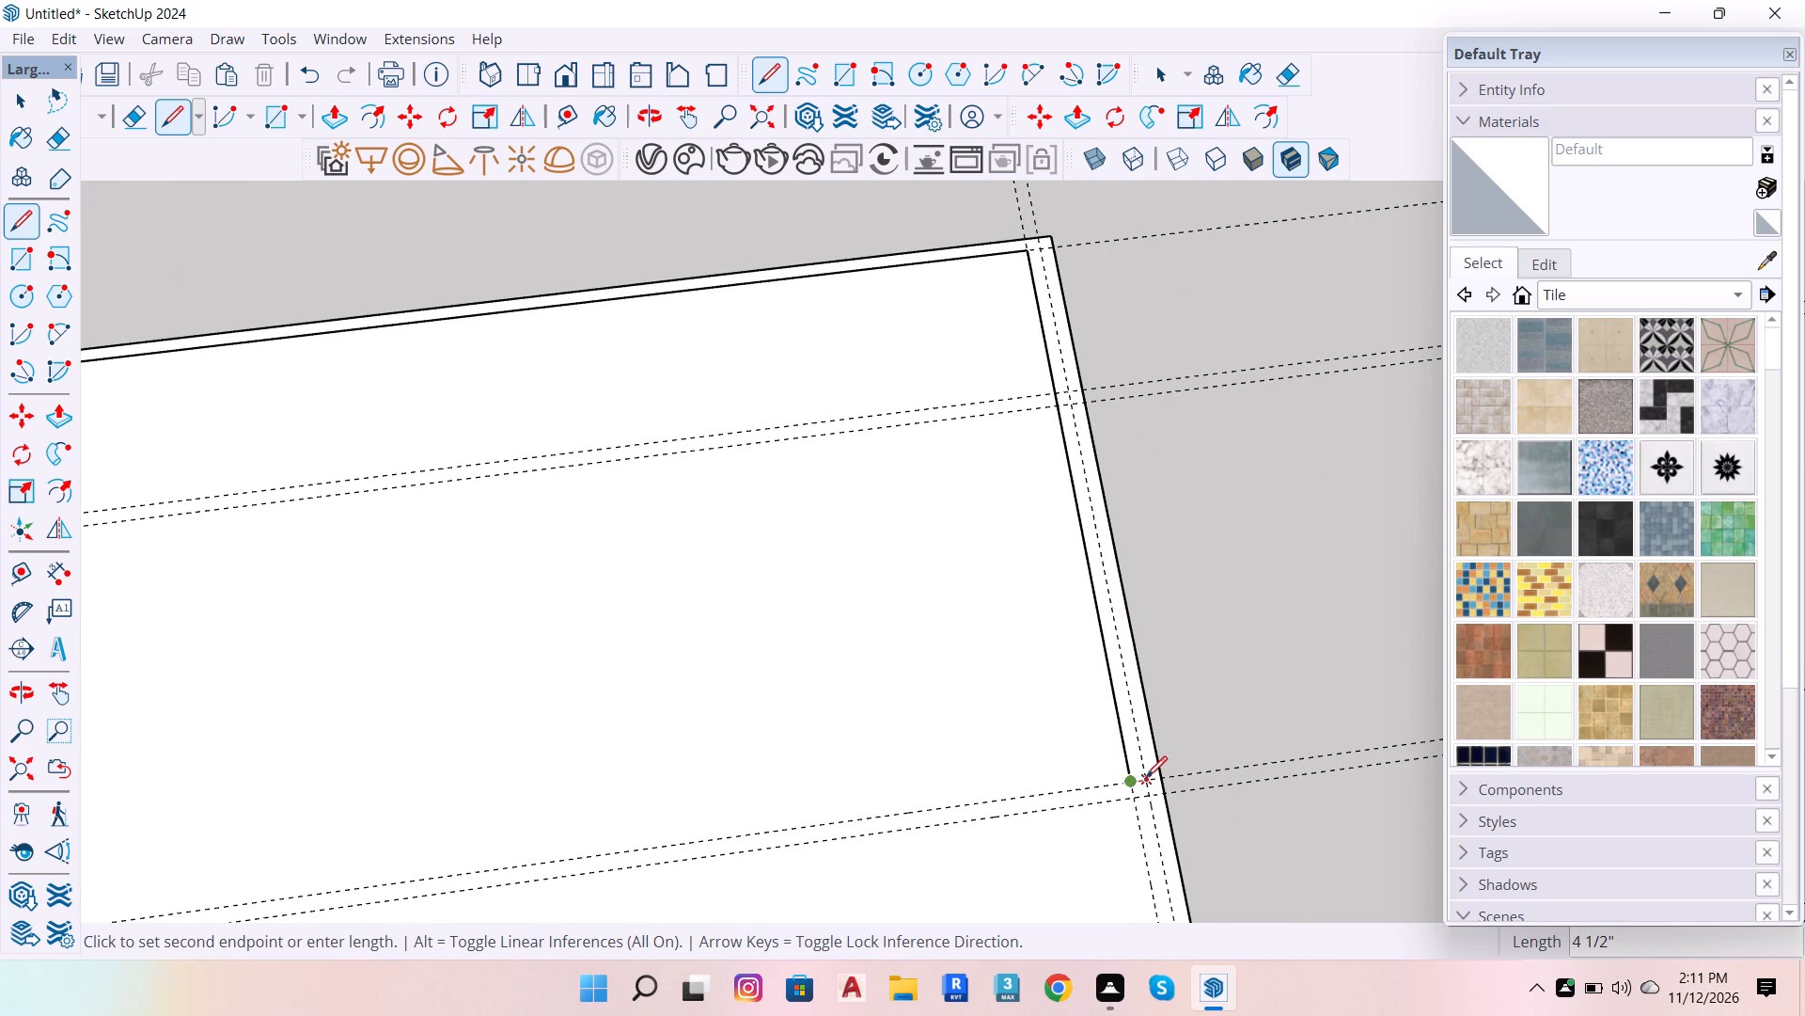
pyautogui.click(1164, 777)
pyautogui.scroll(-5, 1167, 777)
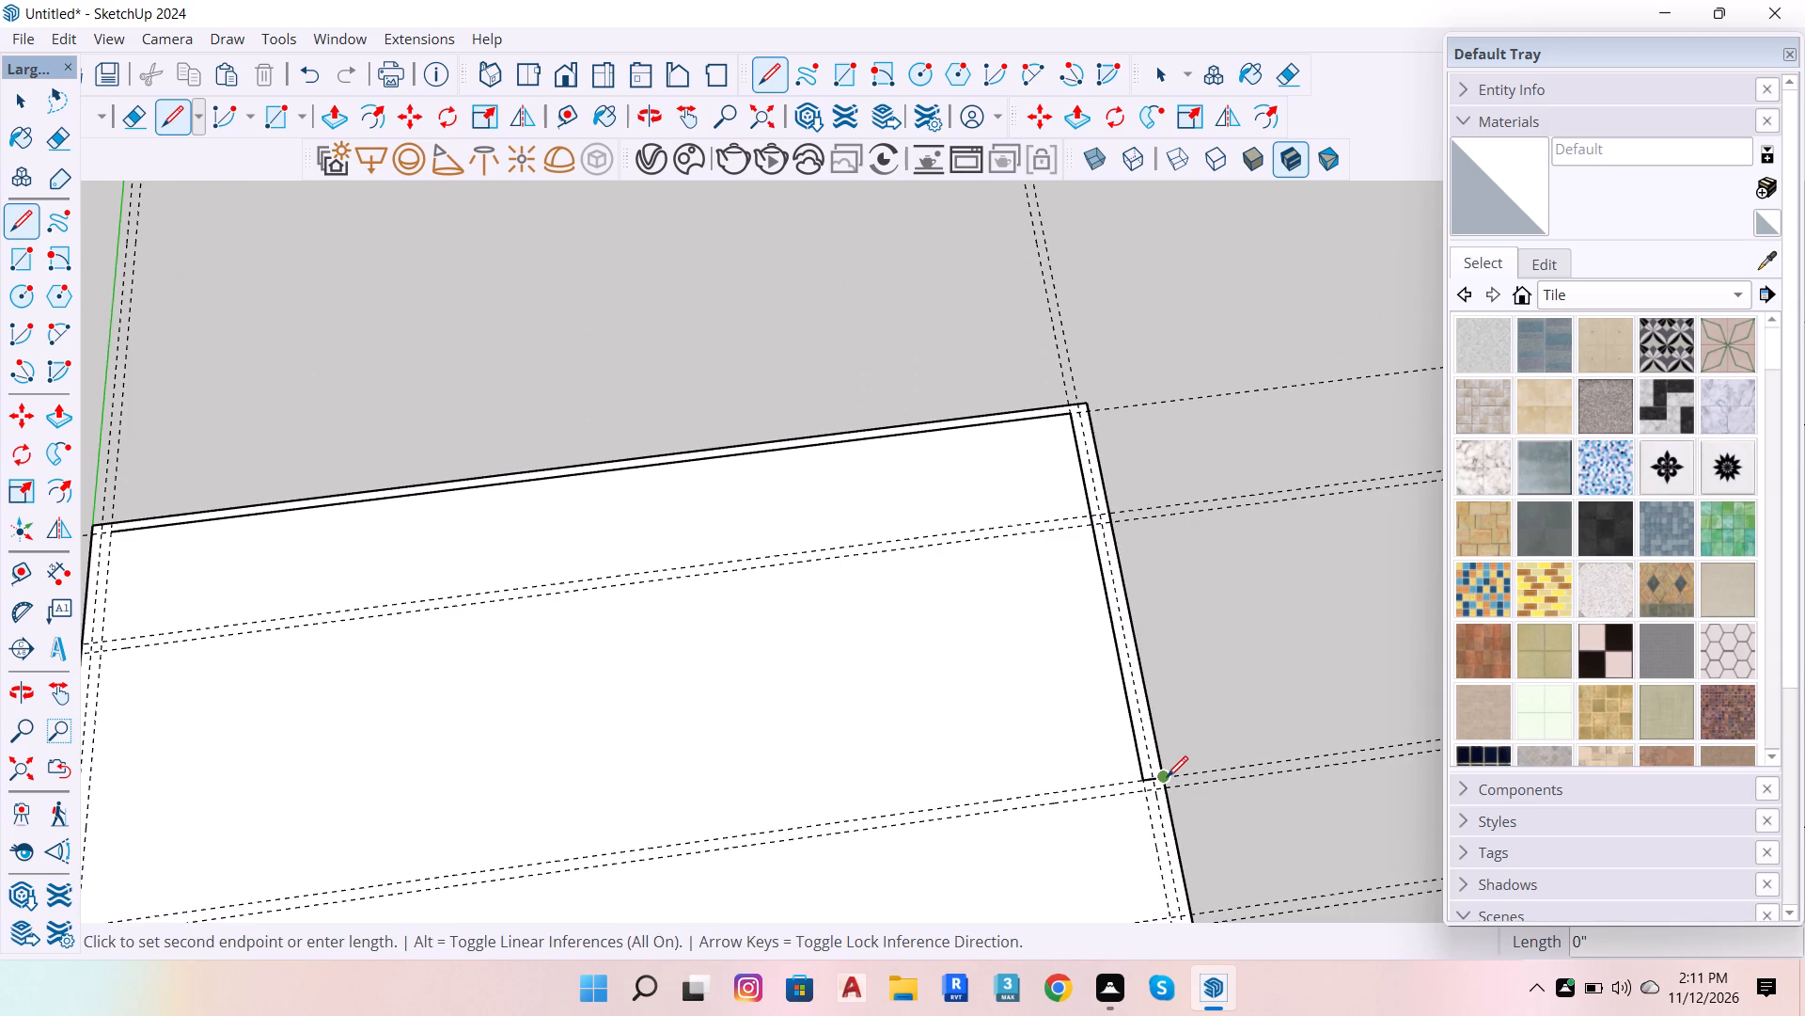
pyautogui.press('space')
# Dimension the line along the far edge's inset guide, placing the dimension outside the rectangle beyond the far edge.
pyautogui.scroll(-13, 1225, 709)
pyautogui.scroll(3, 701, 611)
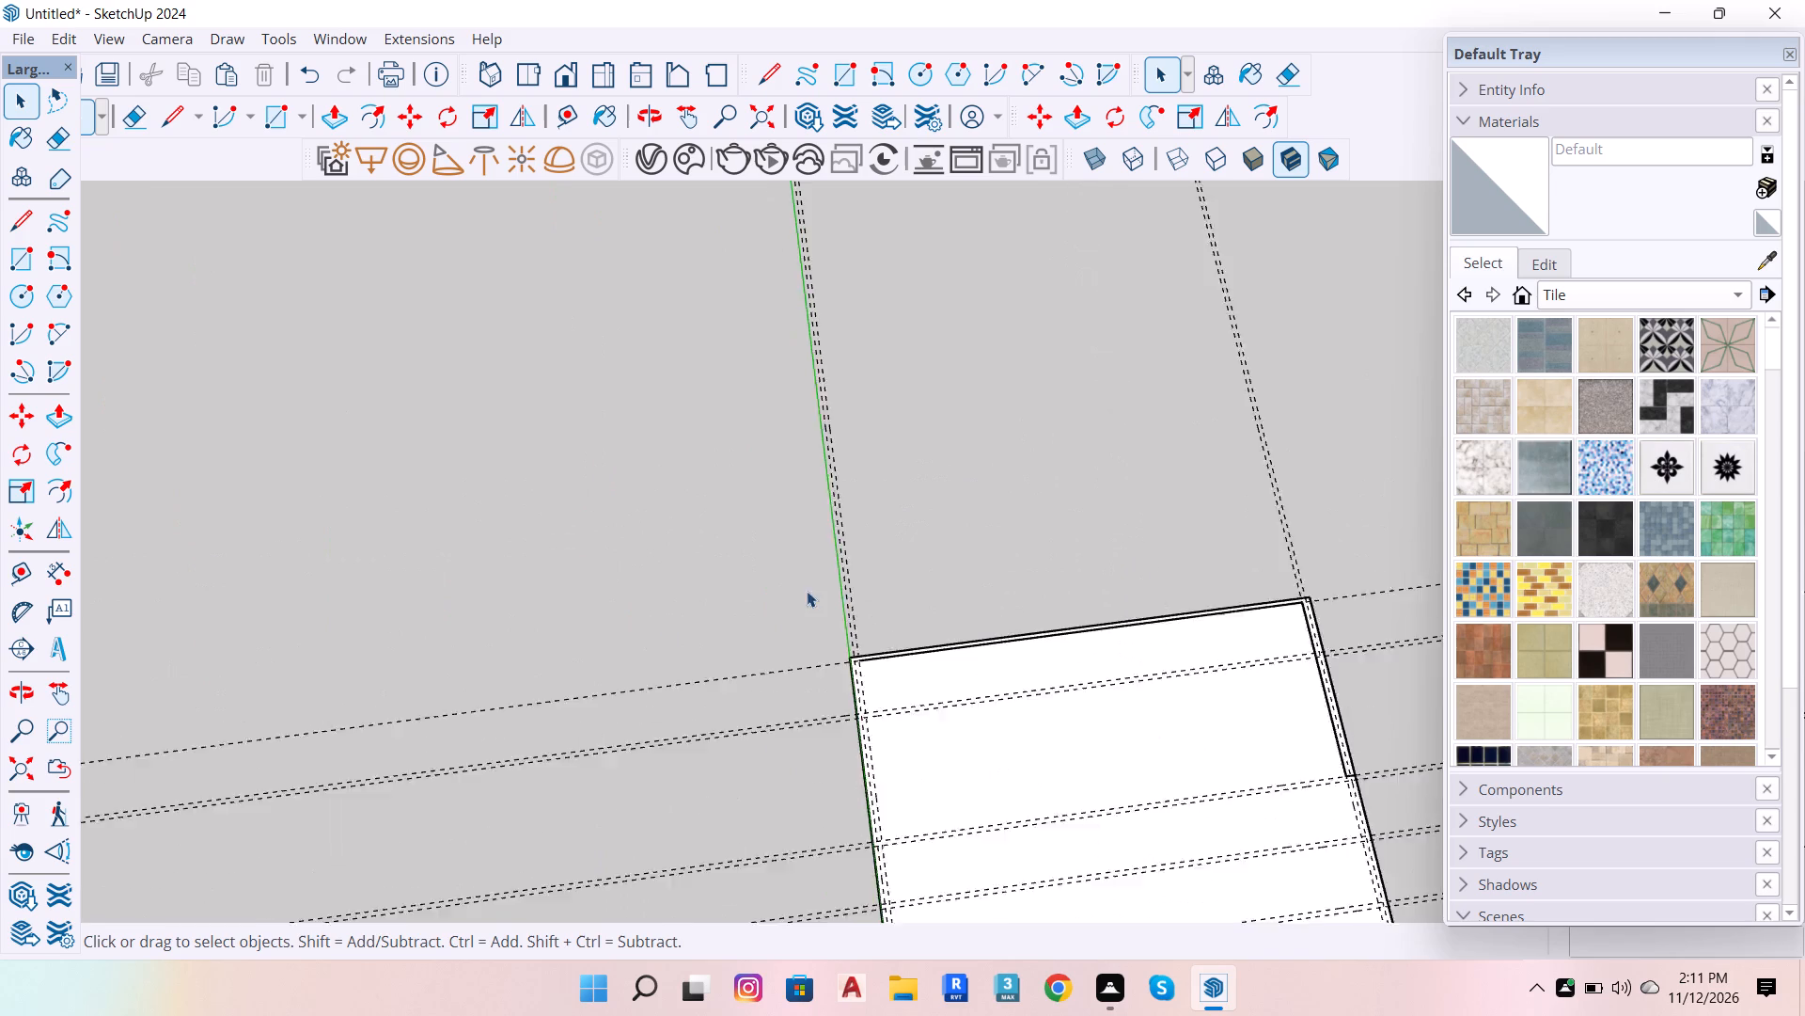
pyautogui.scroll(3, 807, 591)
pyautogui.scroll(11, 868, 677)
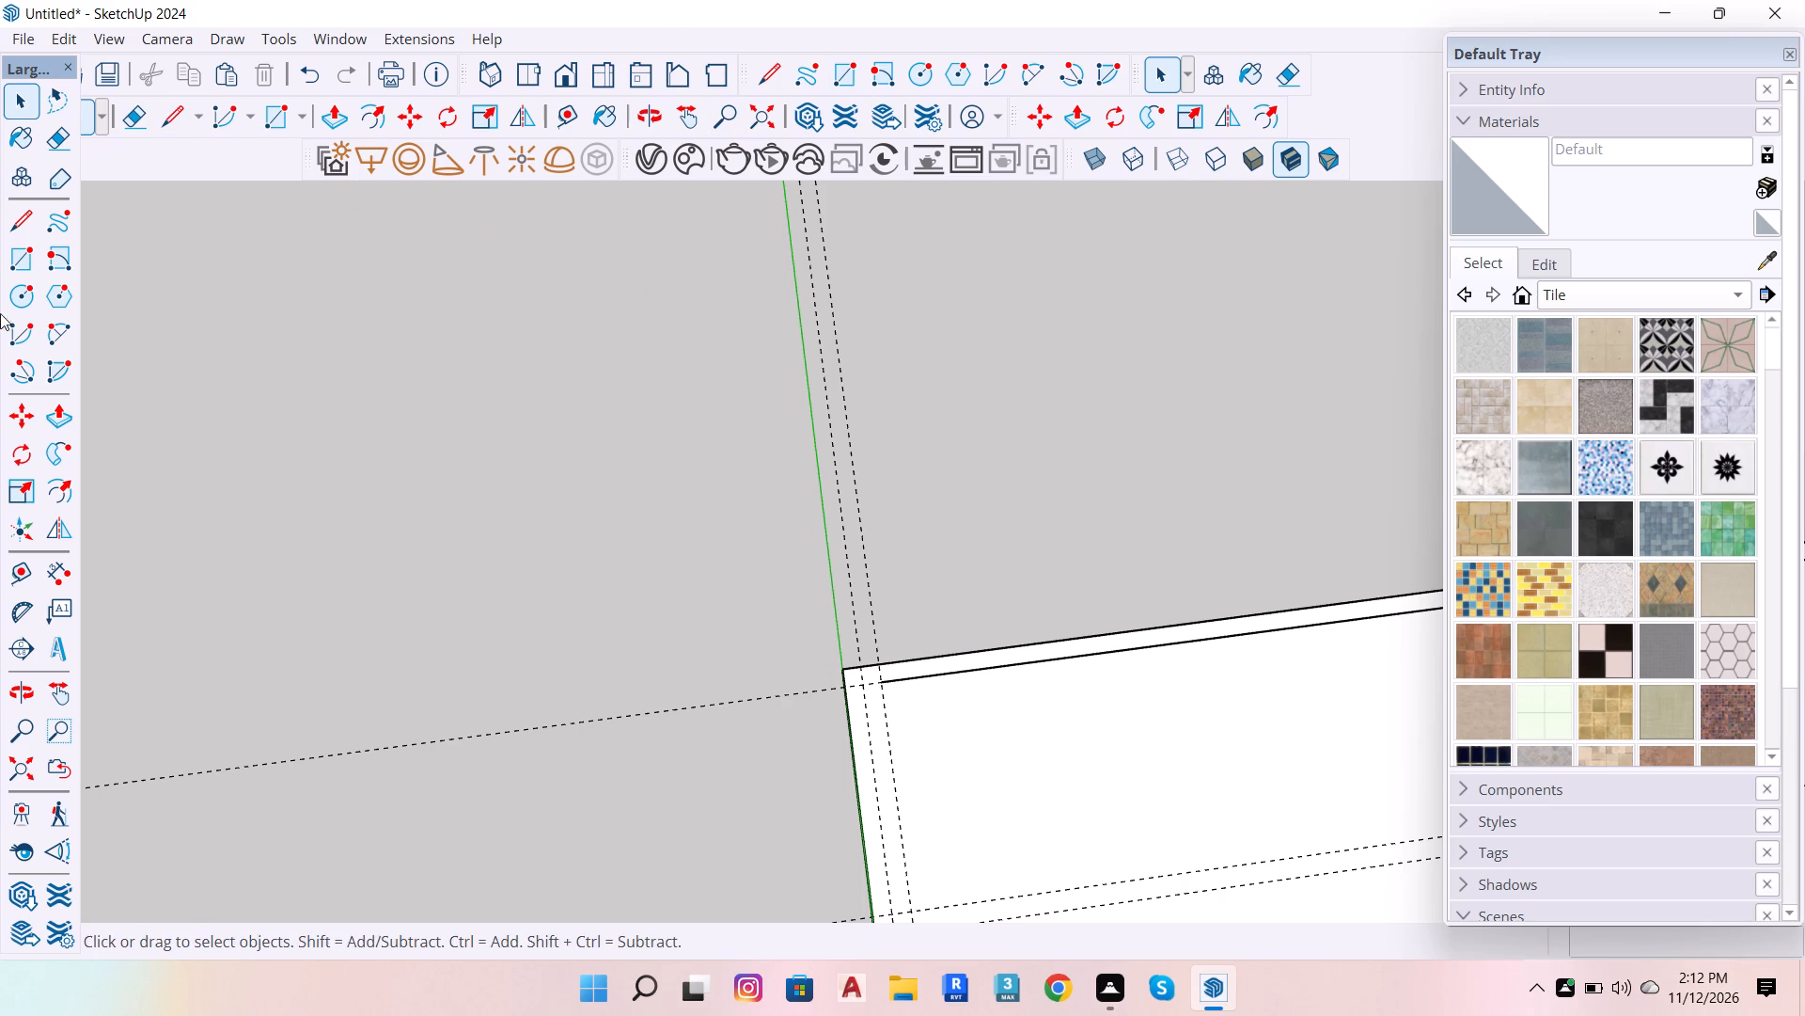
pyautogui.click(59, 586)
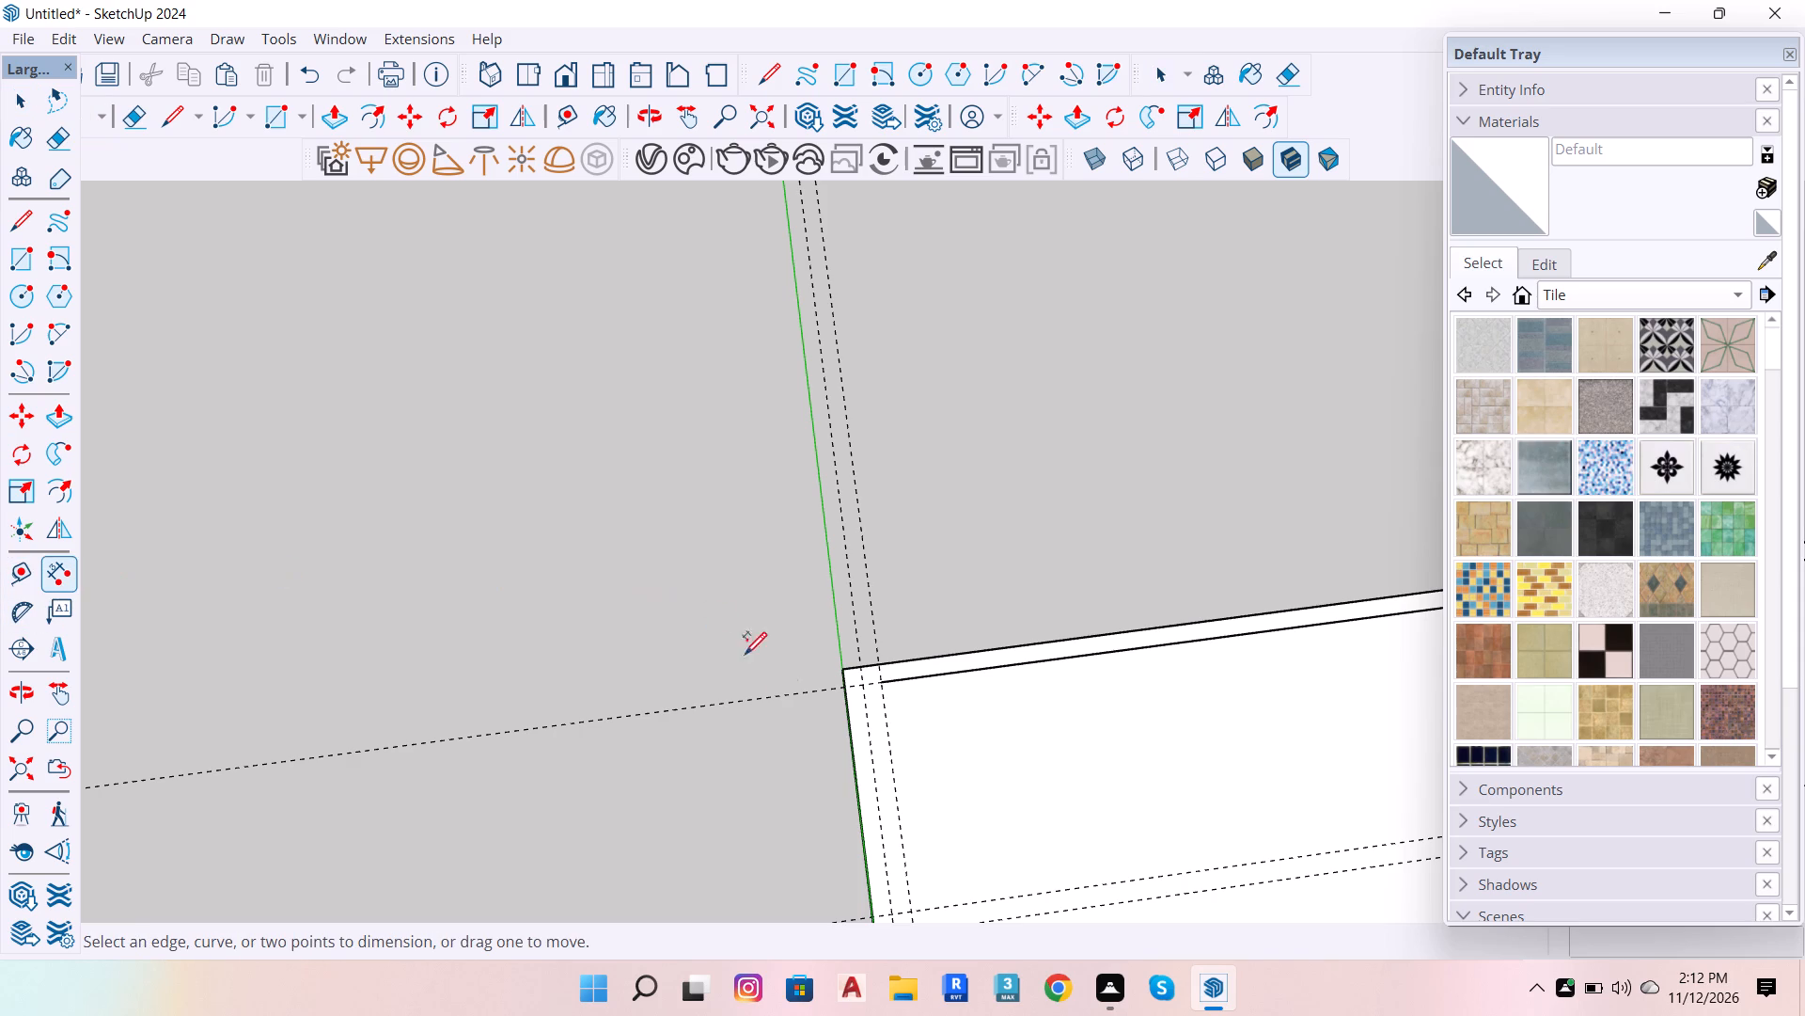
pyautogui.scroll(7, 789, 705)
pyautogui.scroll(6, 886, 692)
pyautogui.click(969, 640)
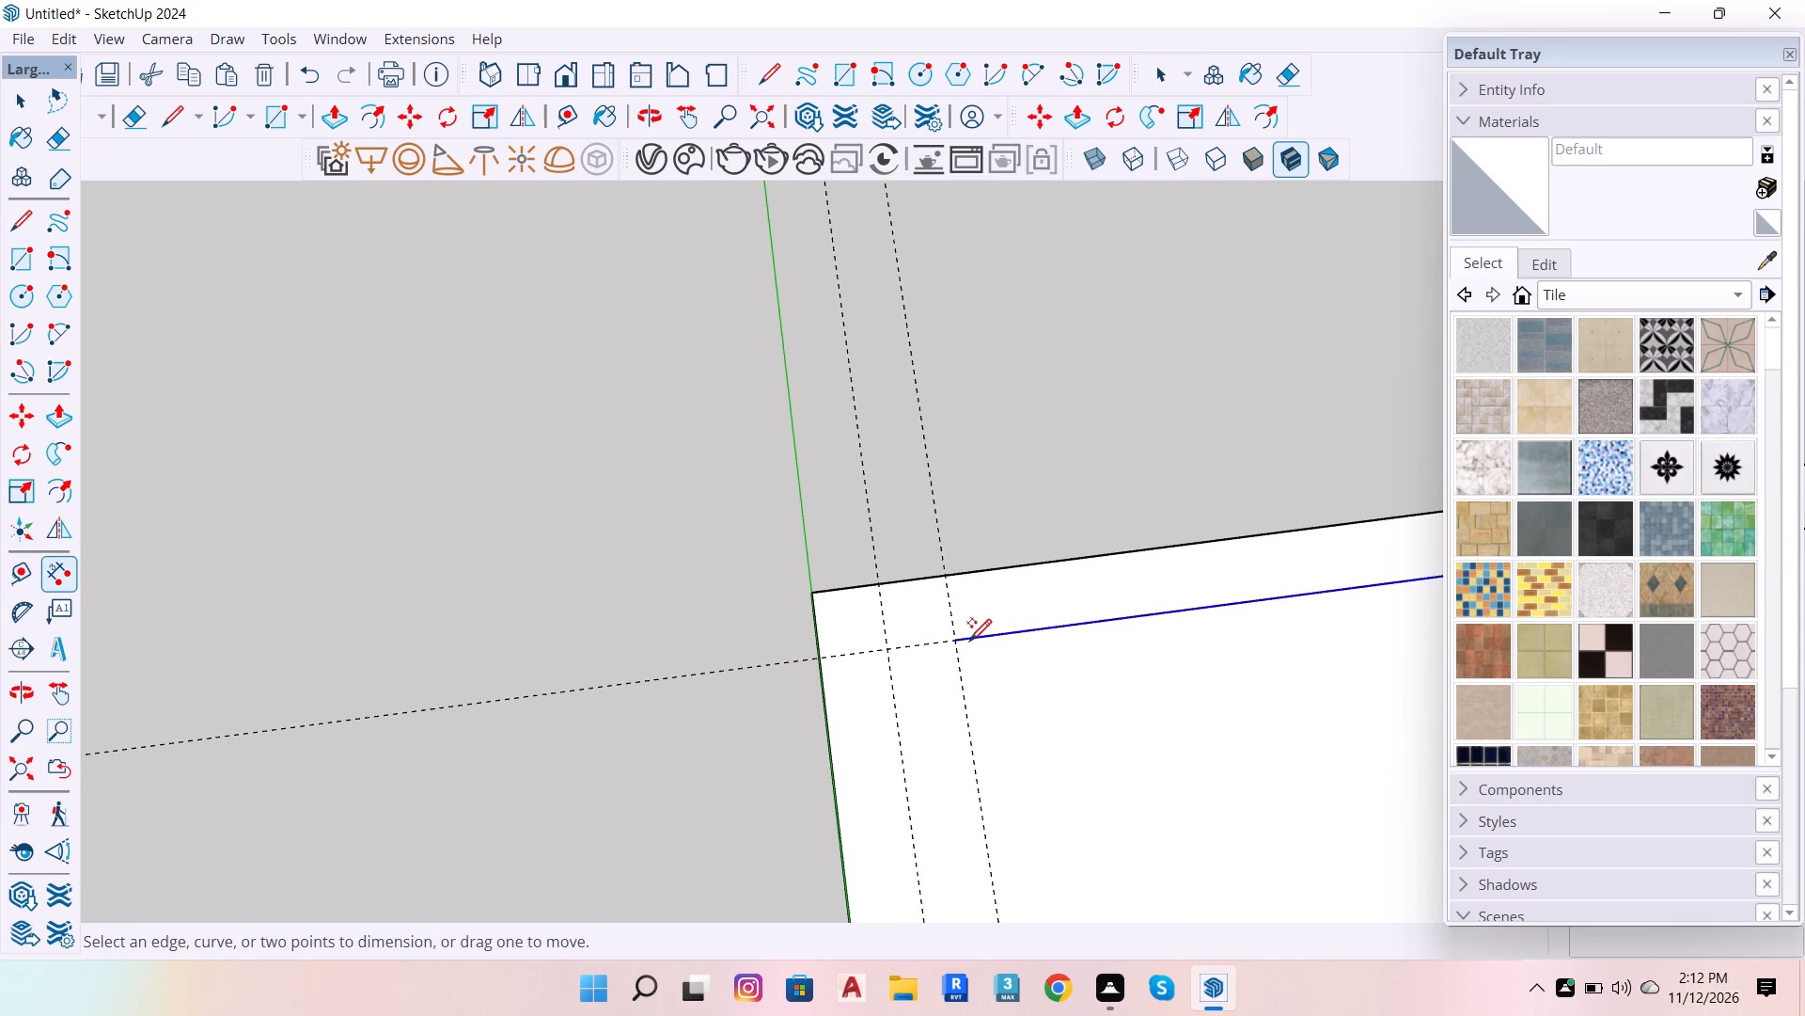
pyautogui.click(915, 245)
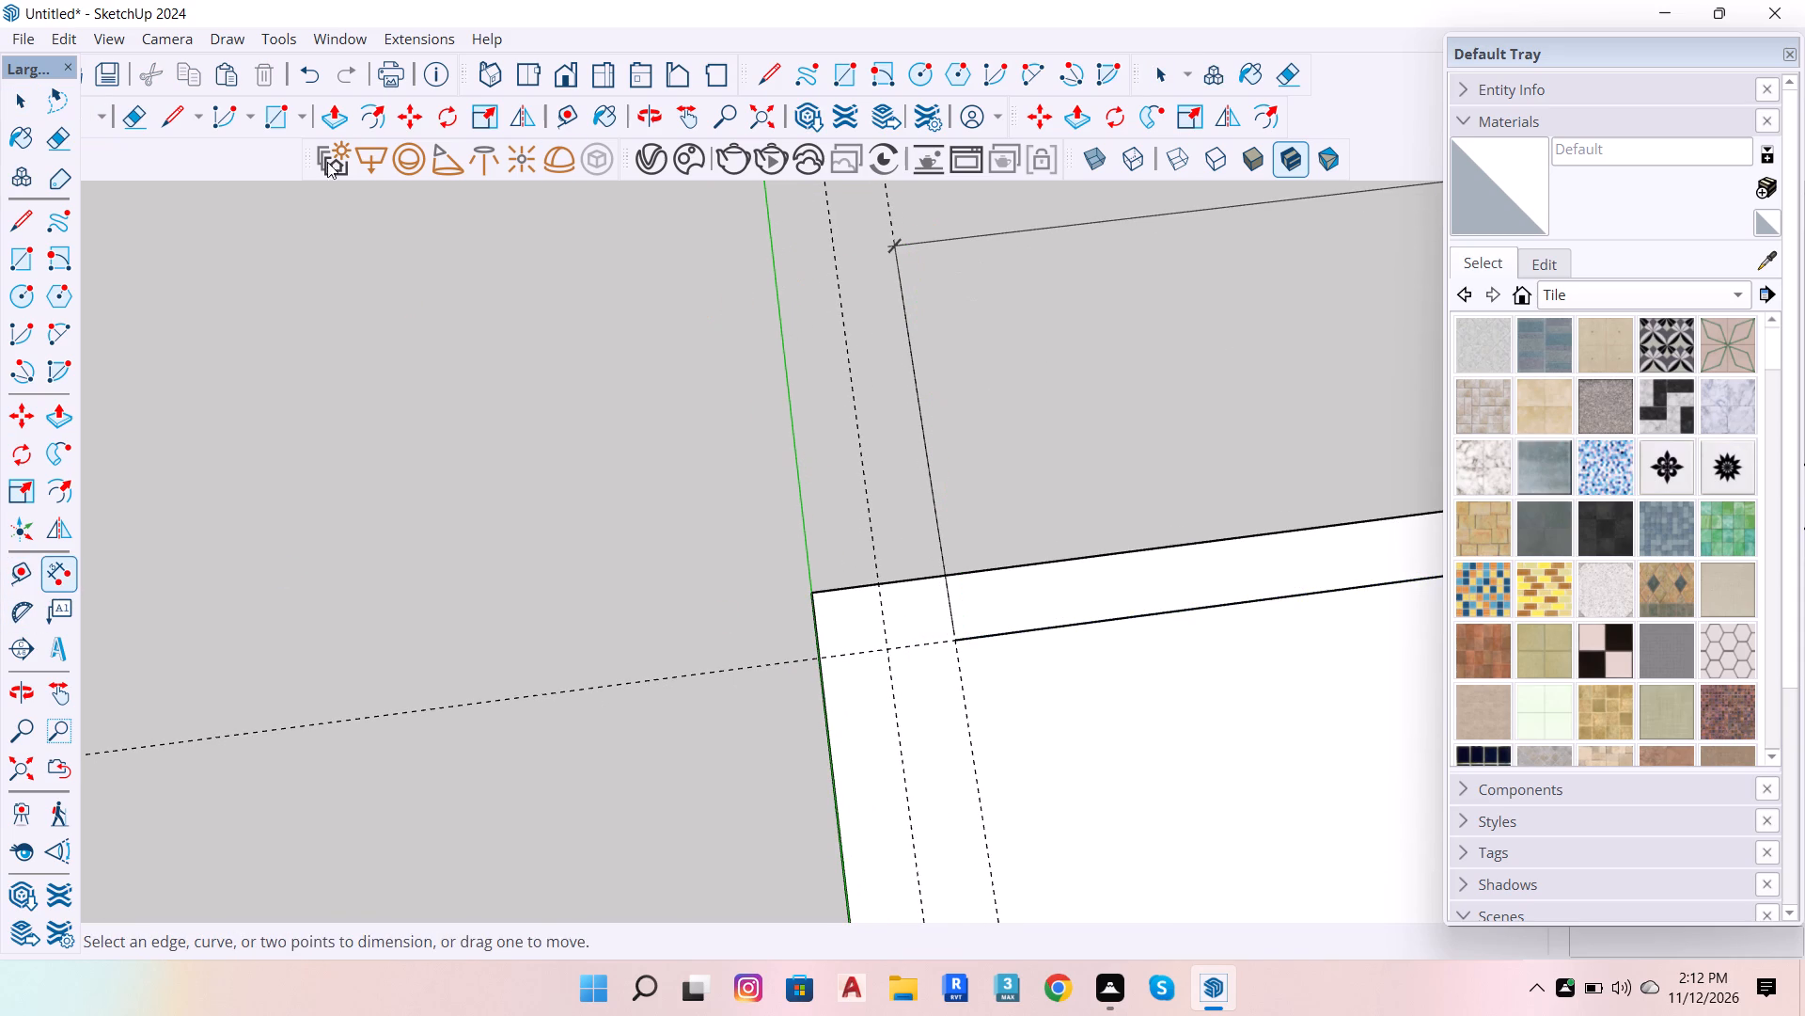
# Dimension the gap between the far inset line's end and the green-axis side edge, placing it beyond the far edge.
pyautogui.click(950, 645)
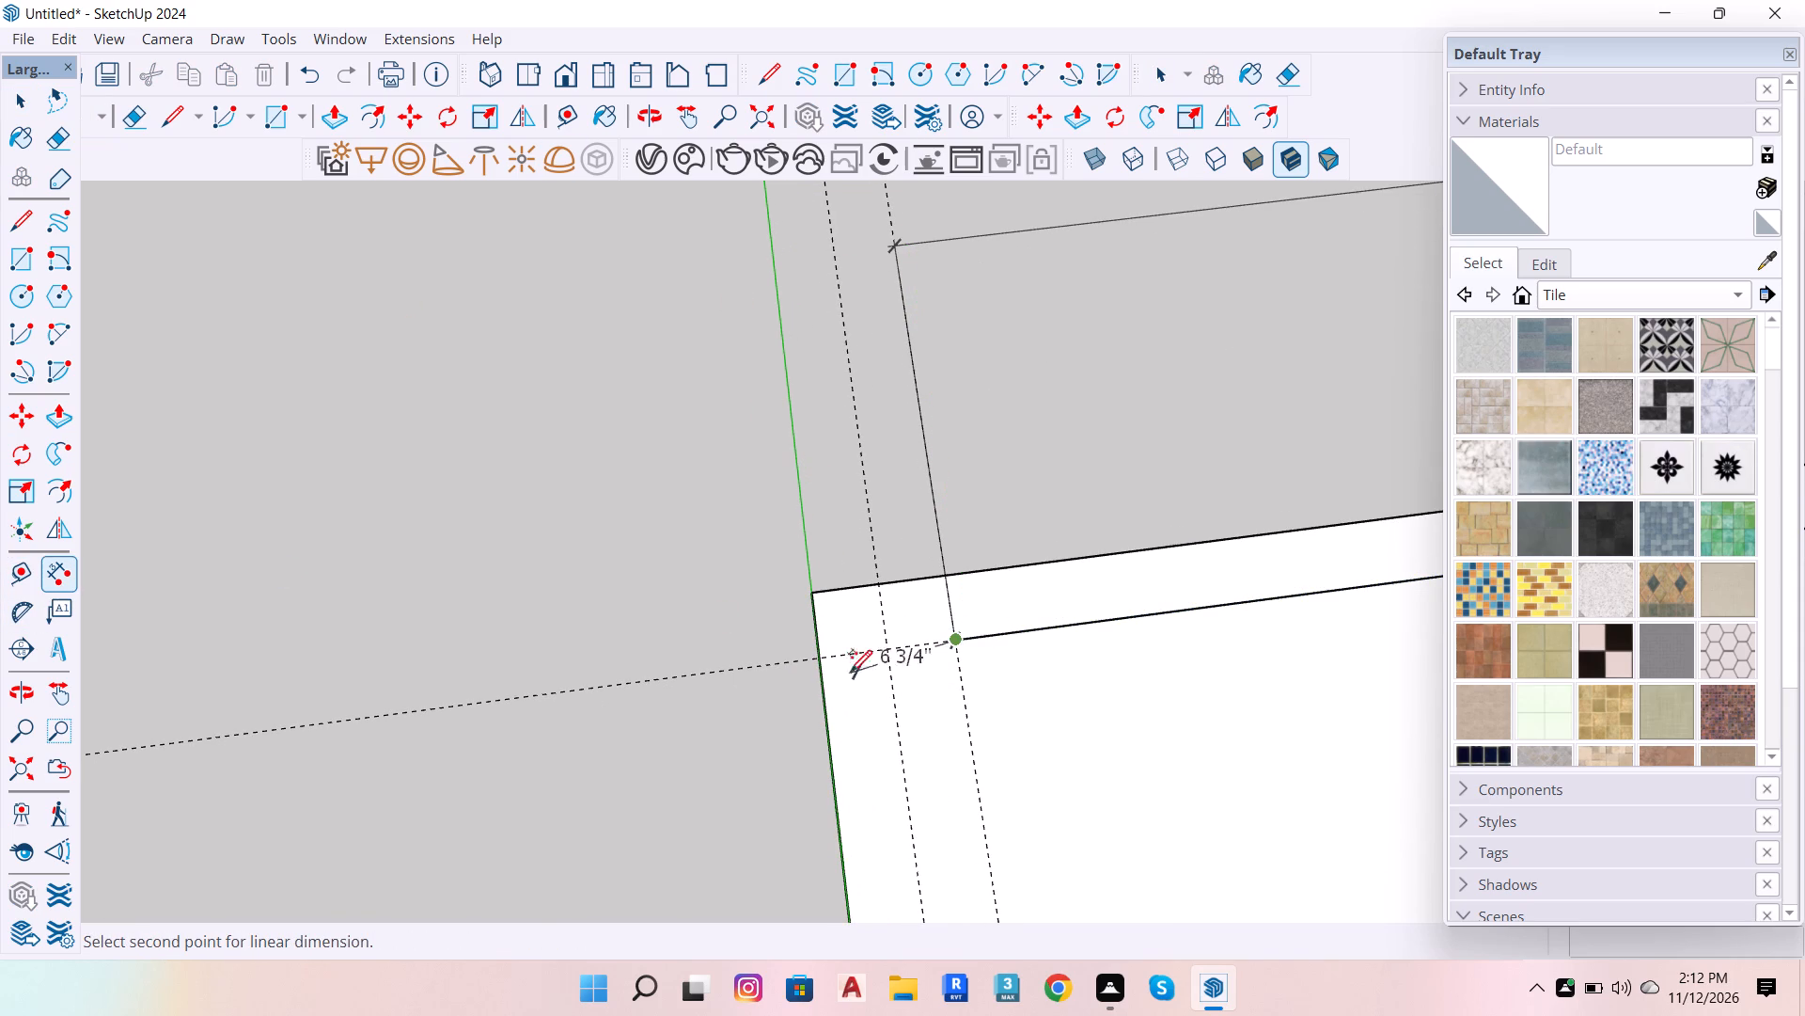
pyautogui.click(822, 656)
pyautogui.click(825, 506)
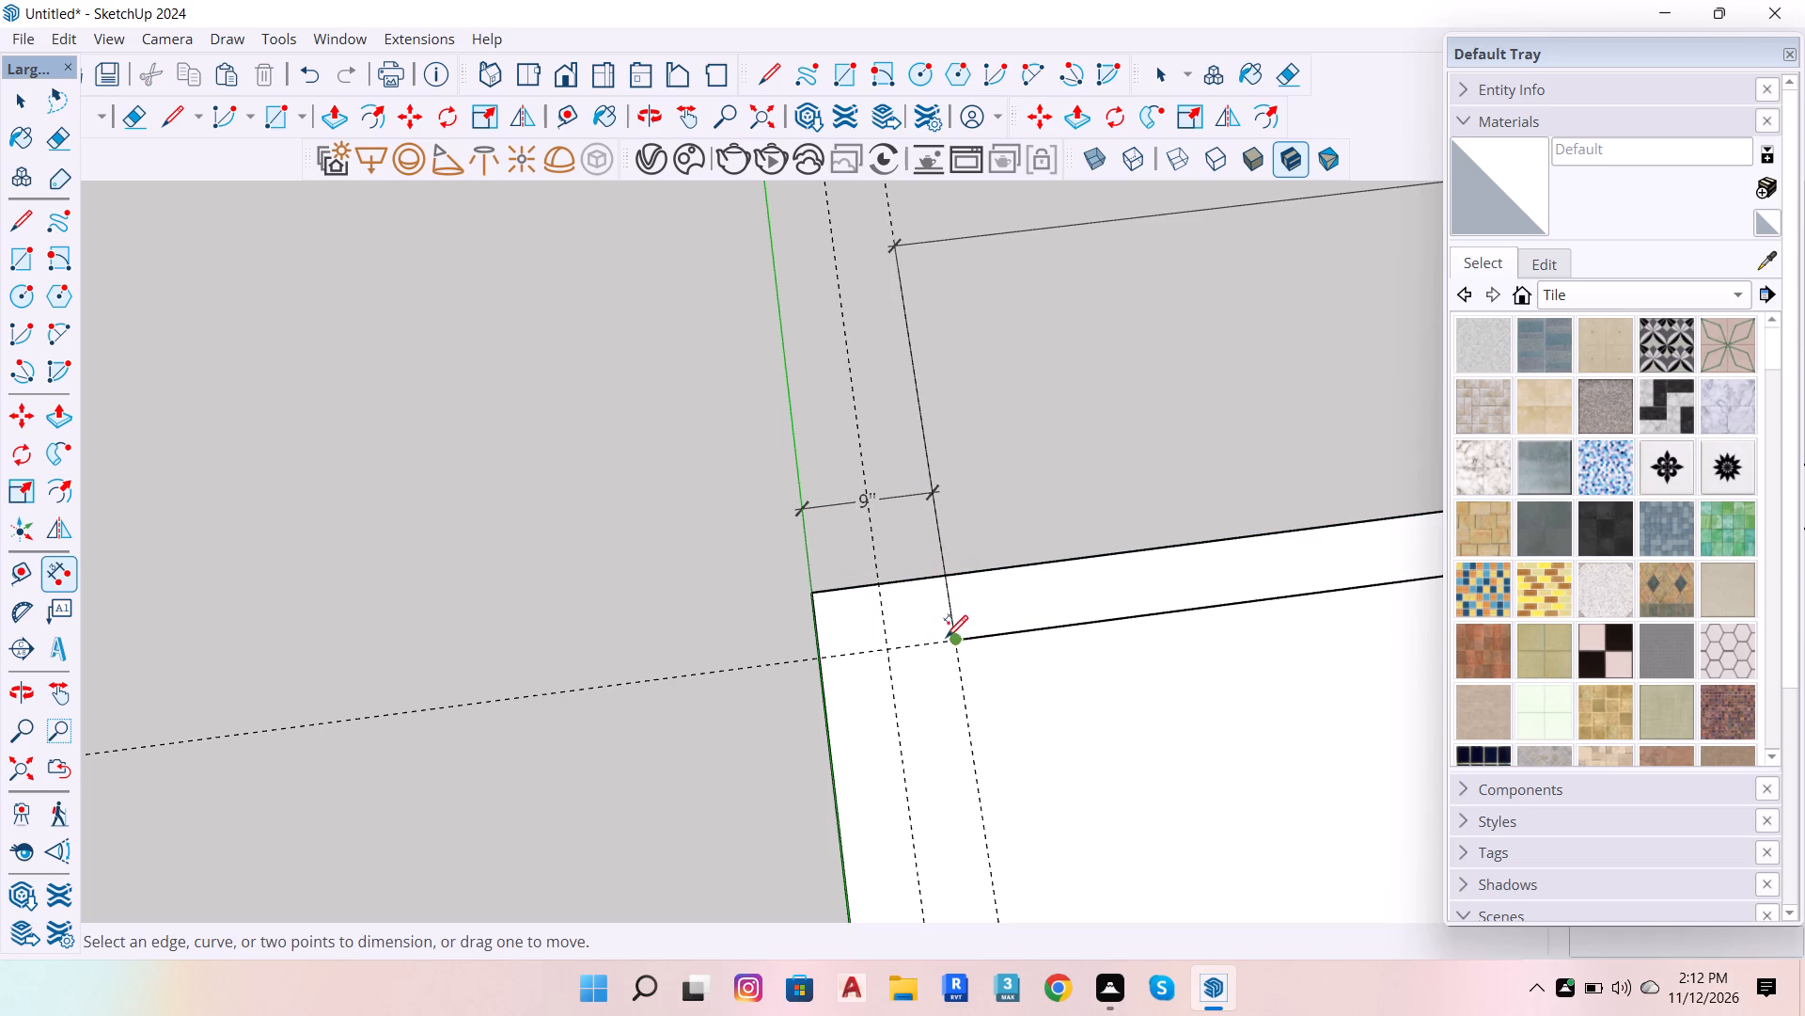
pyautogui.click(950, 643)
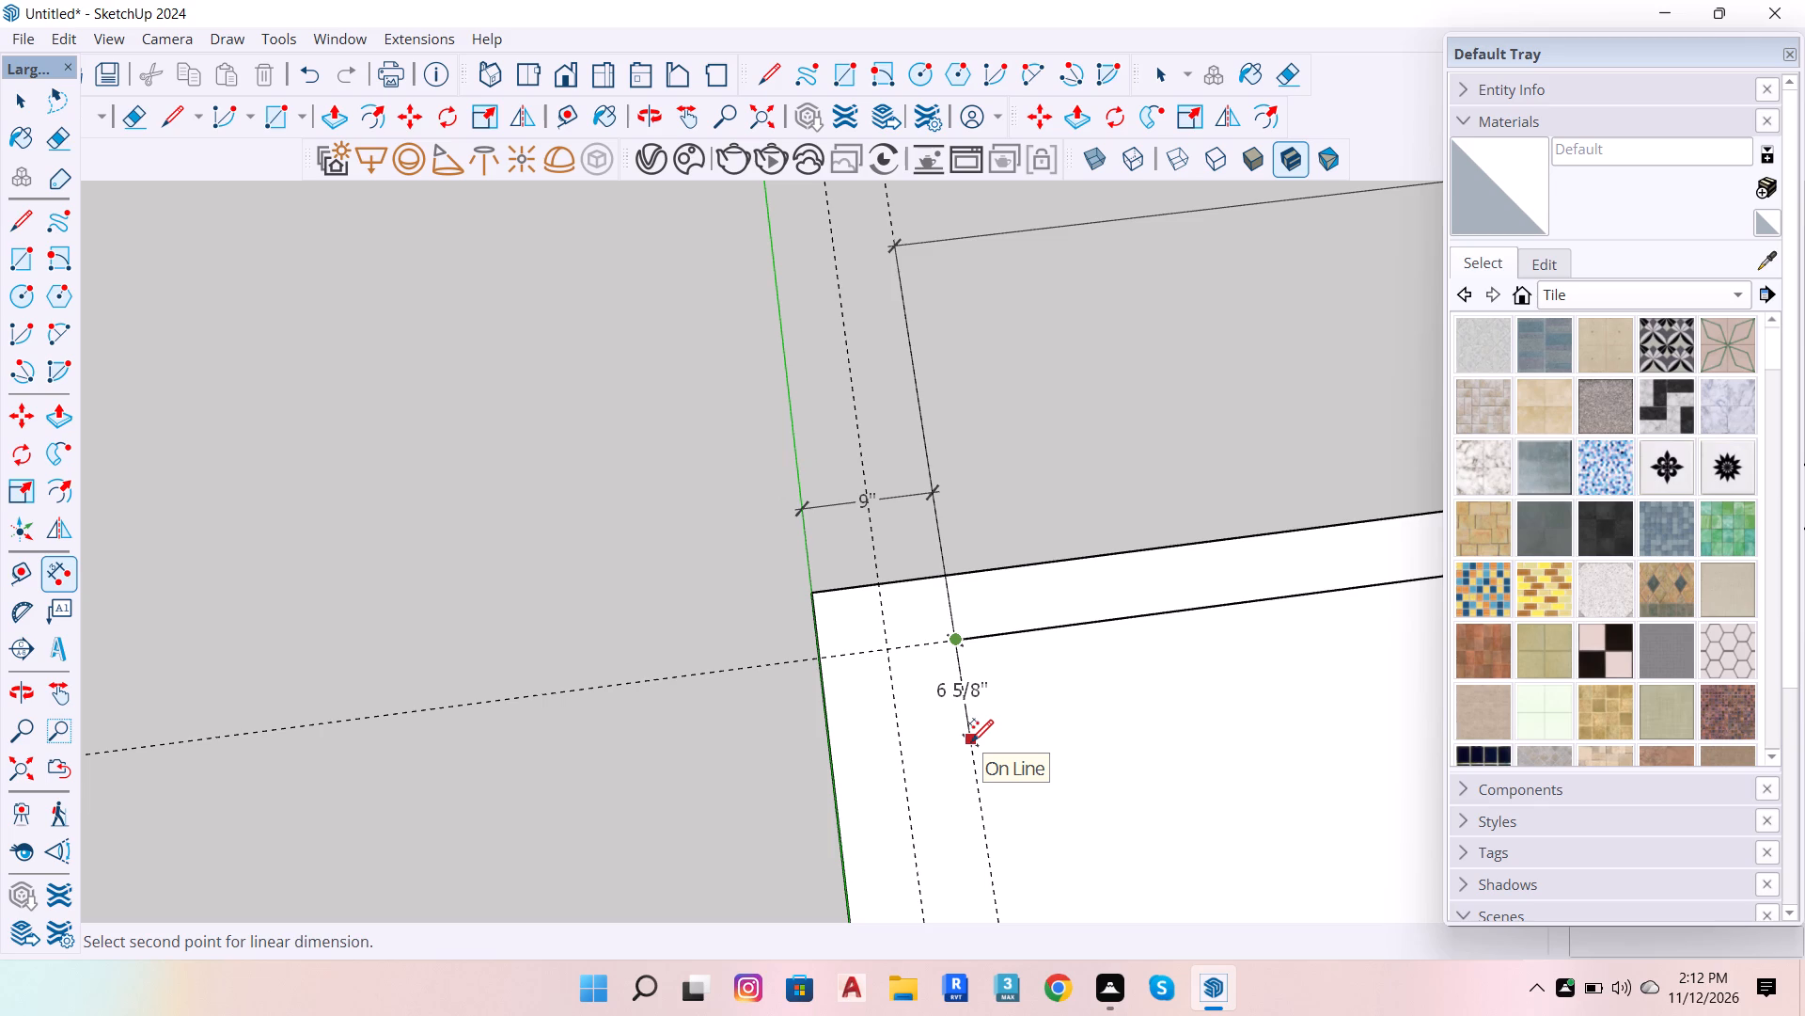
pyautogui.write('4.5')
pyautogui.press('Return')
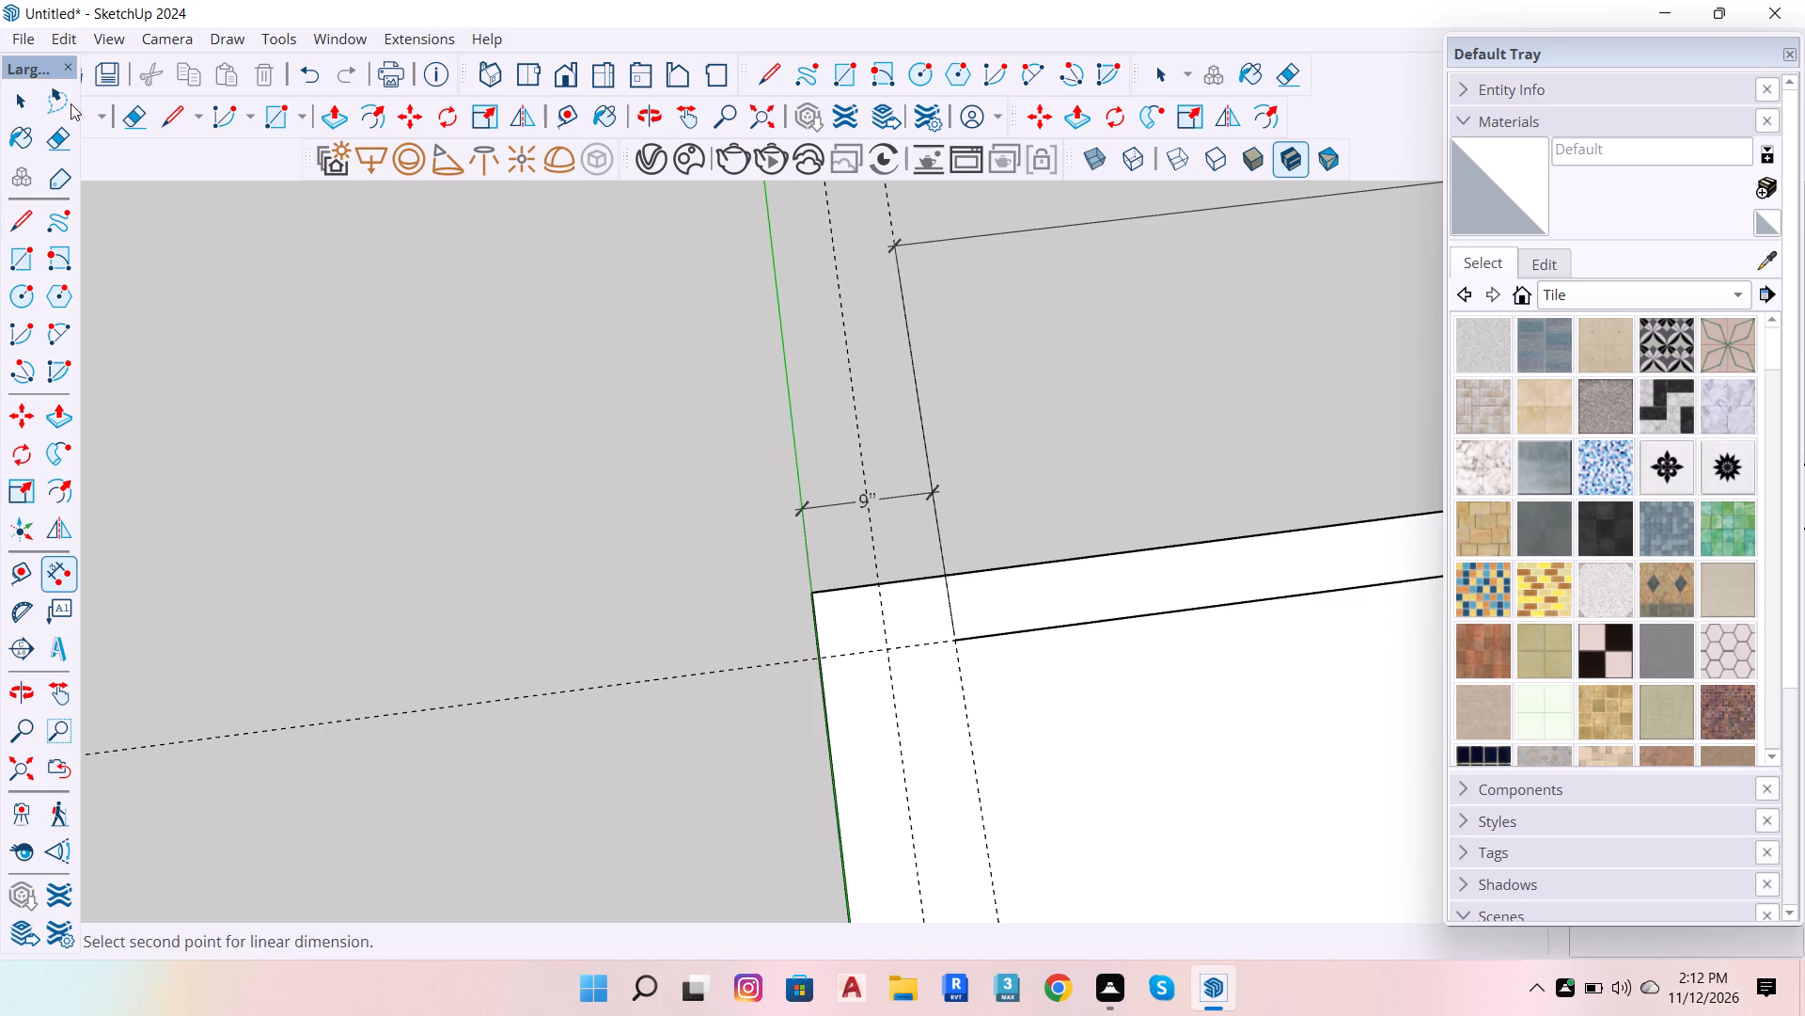
# From the far inset line's green-axis end, draw 4.5" down the inner guide and 4.5" across to the outer guide.
pyautogui.click(14, 213)
pyautogui.click(954, 638)
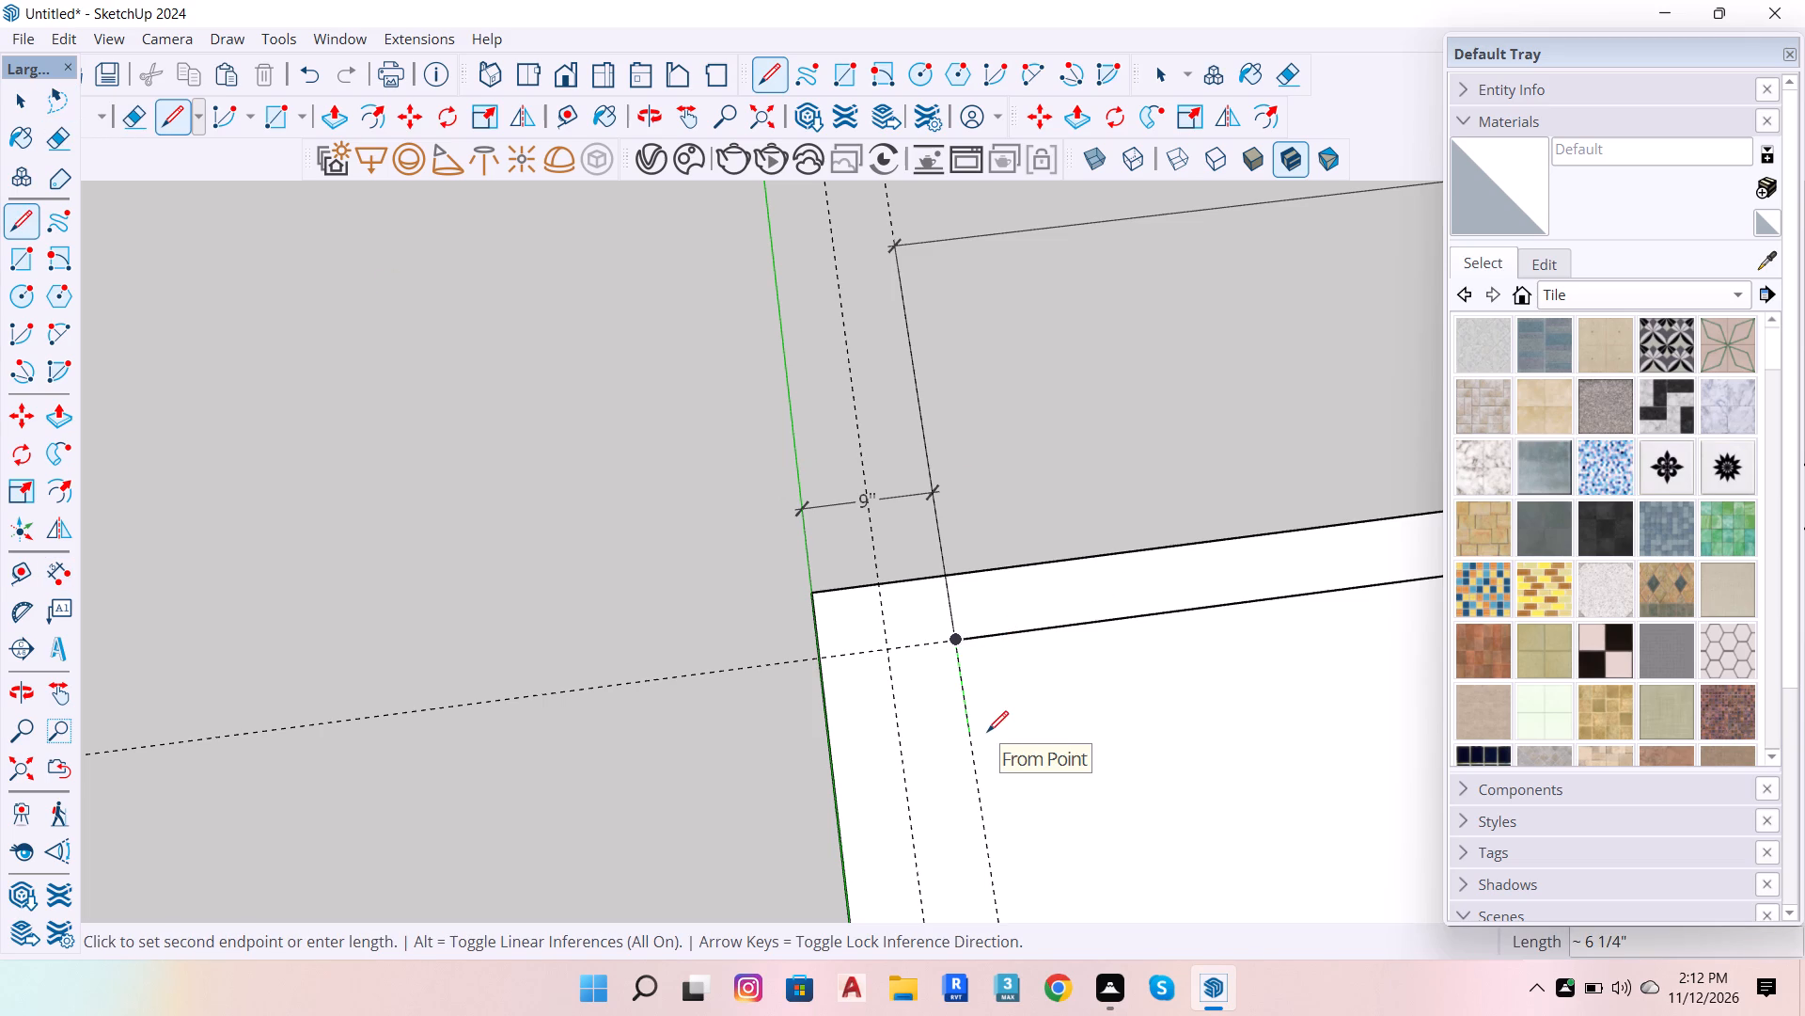
pyautogui.write('4.5')
pyautogui.press('Return')
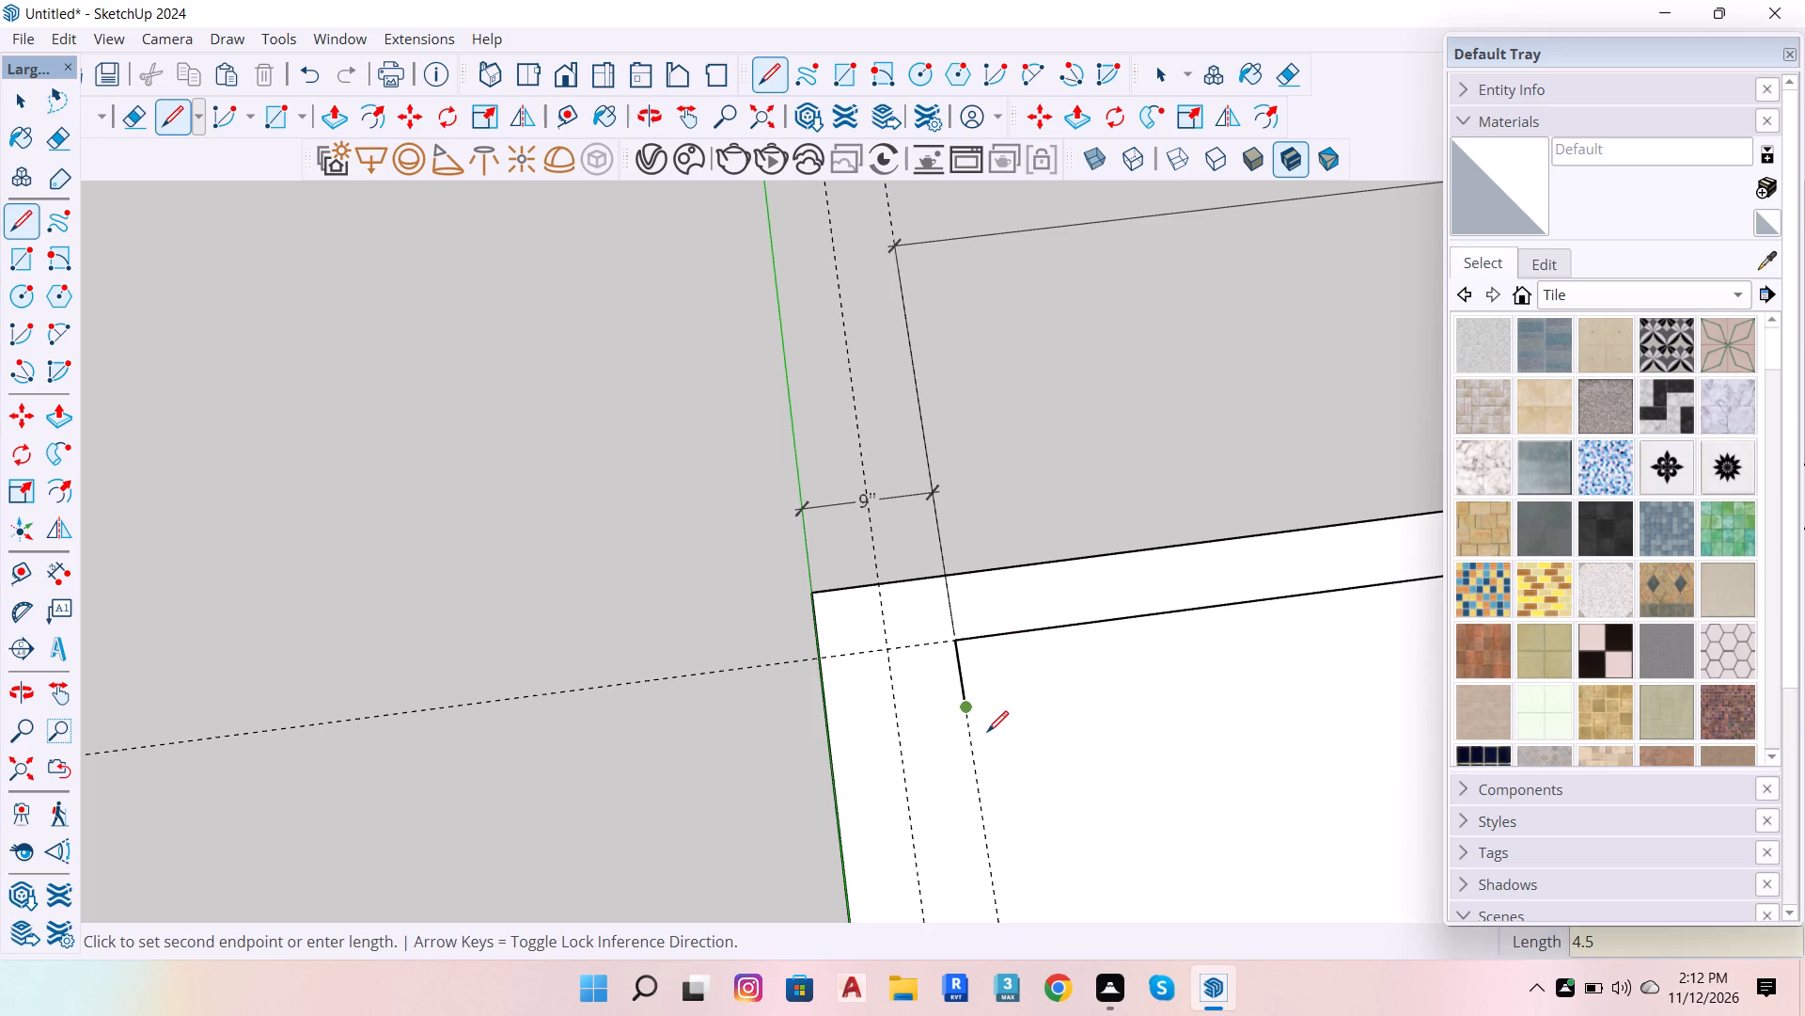
pyautogui.click(899, 717)
# Continue the line along the green-axis side's outer 4.5" guide to the near edge's inset guide by the origin corner.
pyautogui.scroll(-20, 899, 717)
pyautogui.scroll(-13, 899, 717)
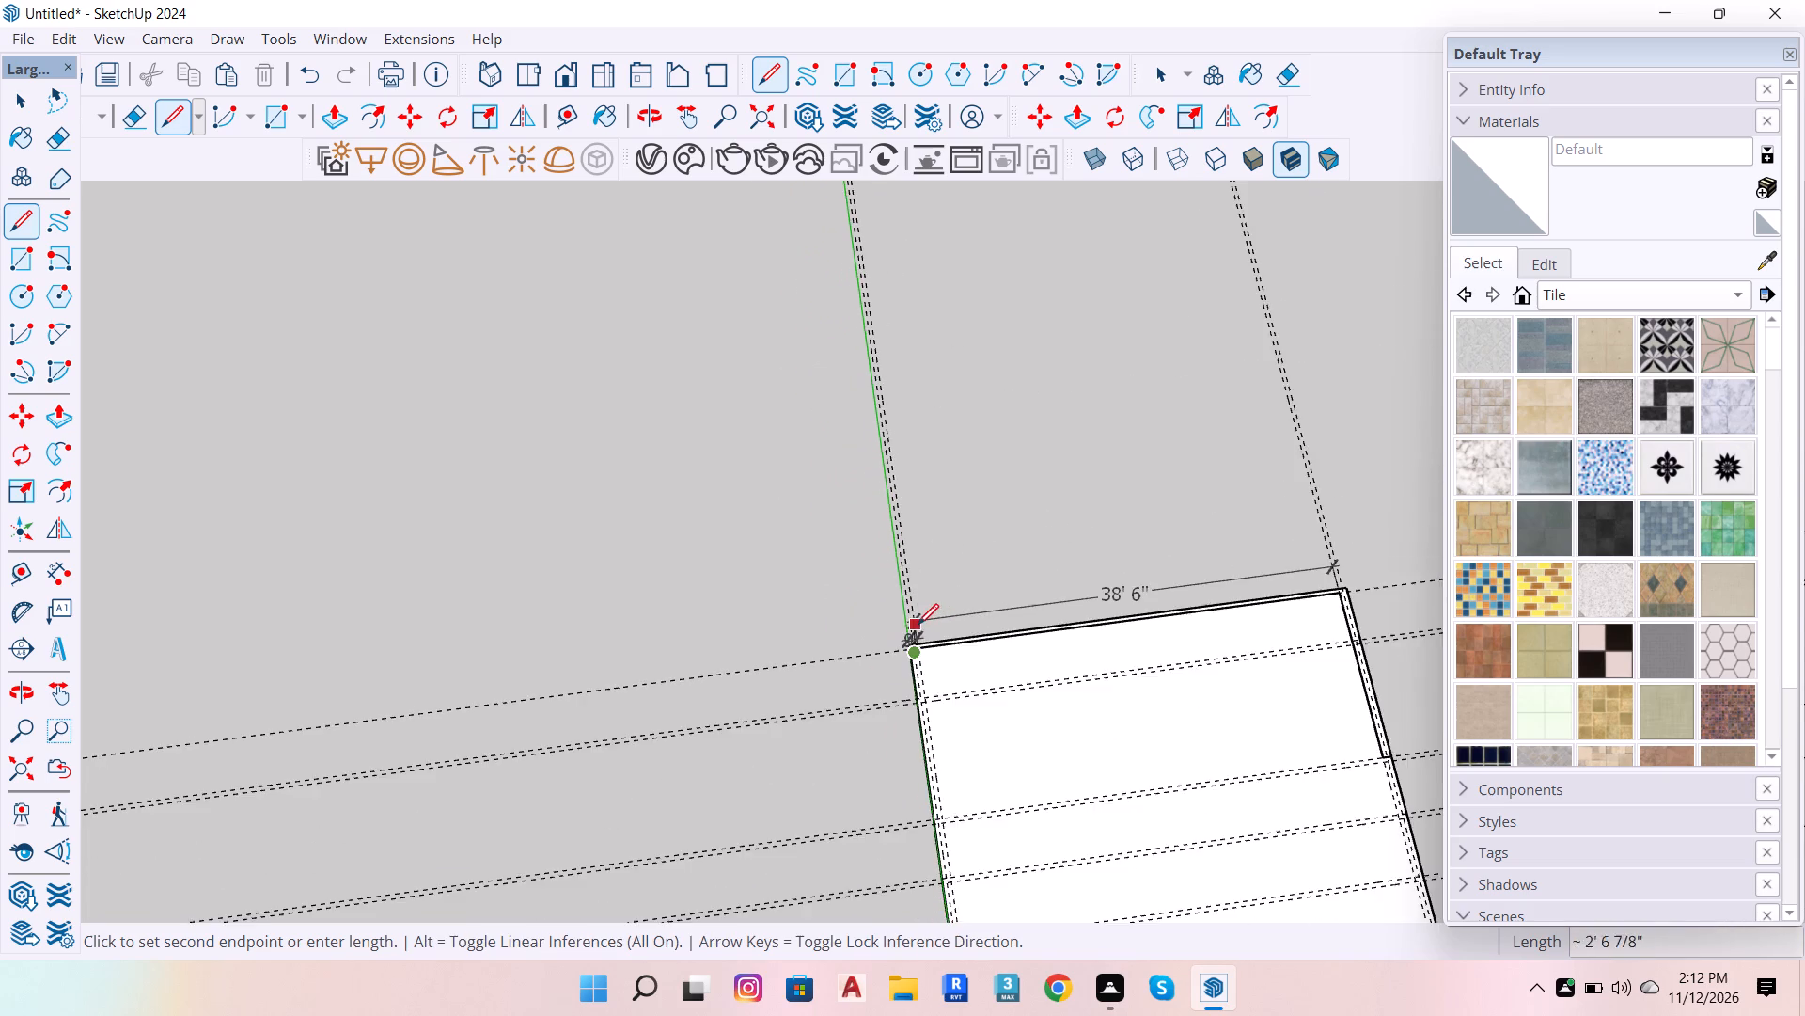
pyautogui.scroll(-11, 918, 625)
pyautogui.scroll(18, 929, 796)
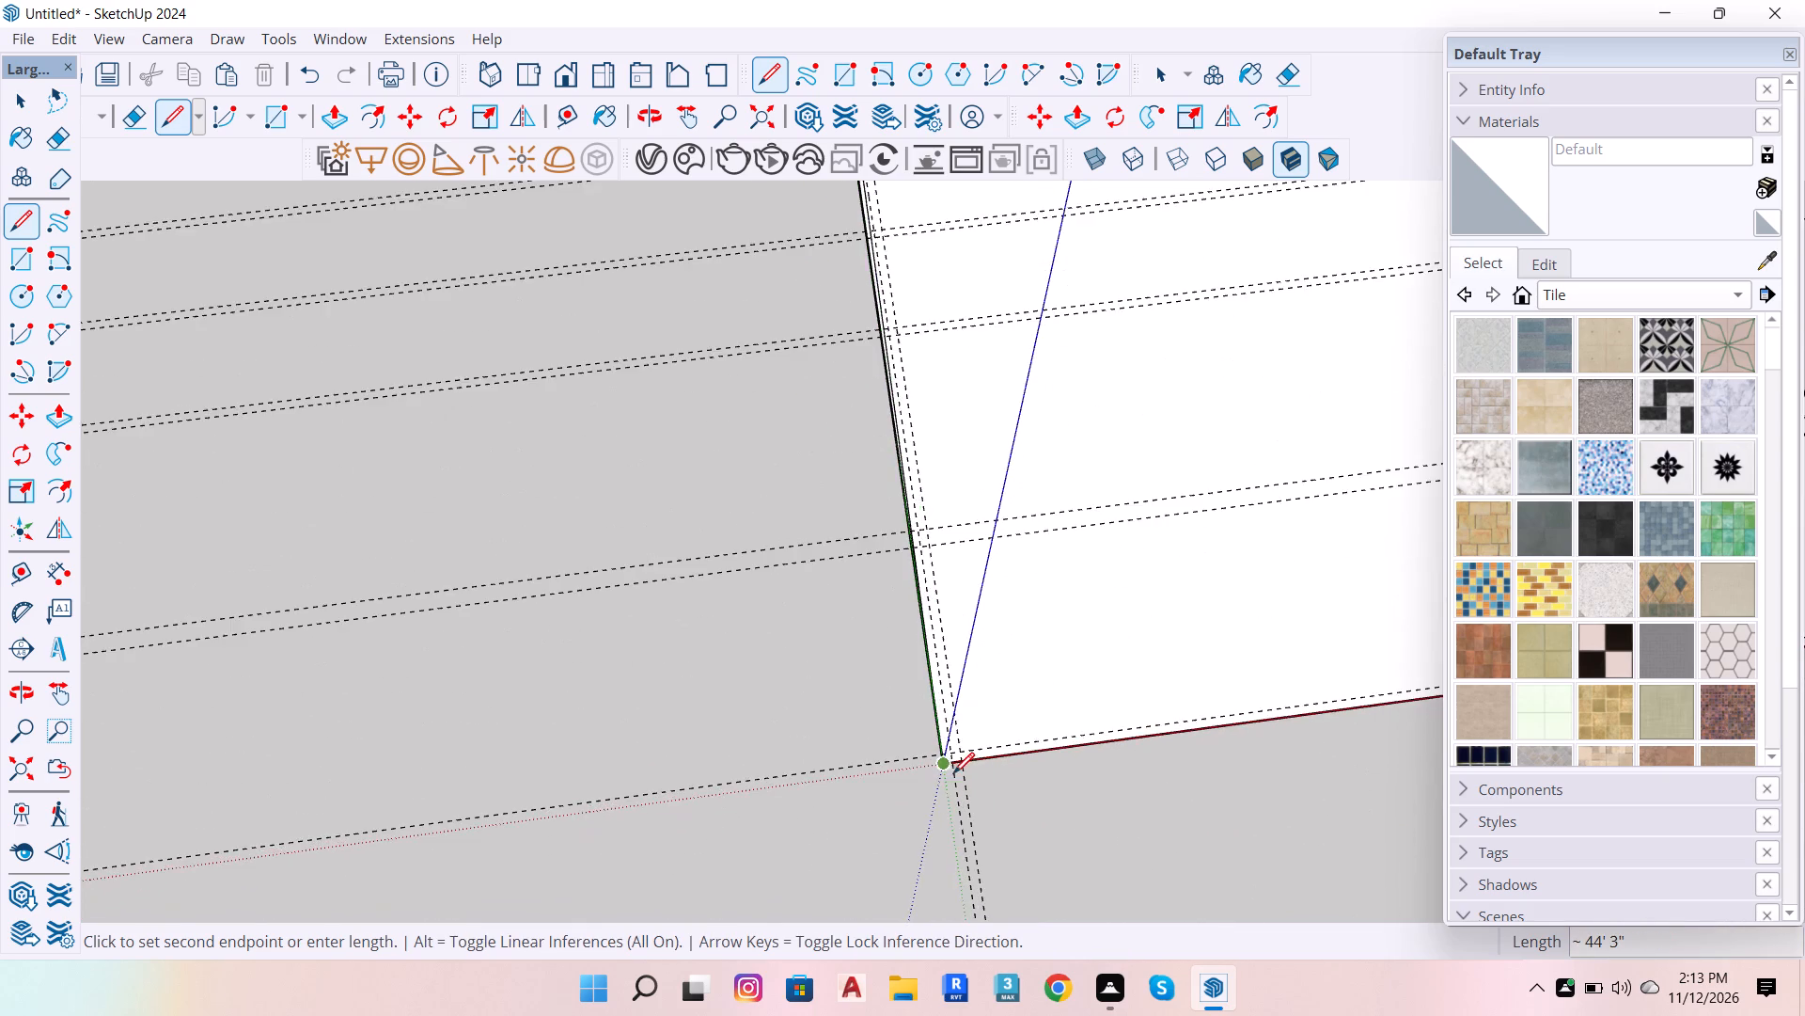
pyautogui.scroll(7, 953, 773)
pyautogui.click(949, 754)
# Mark 4.5" back up the side line, and draw a 9" line level with that point down the inner guide to the near edge.
pyautogui.scroll(-5, 949, 754)
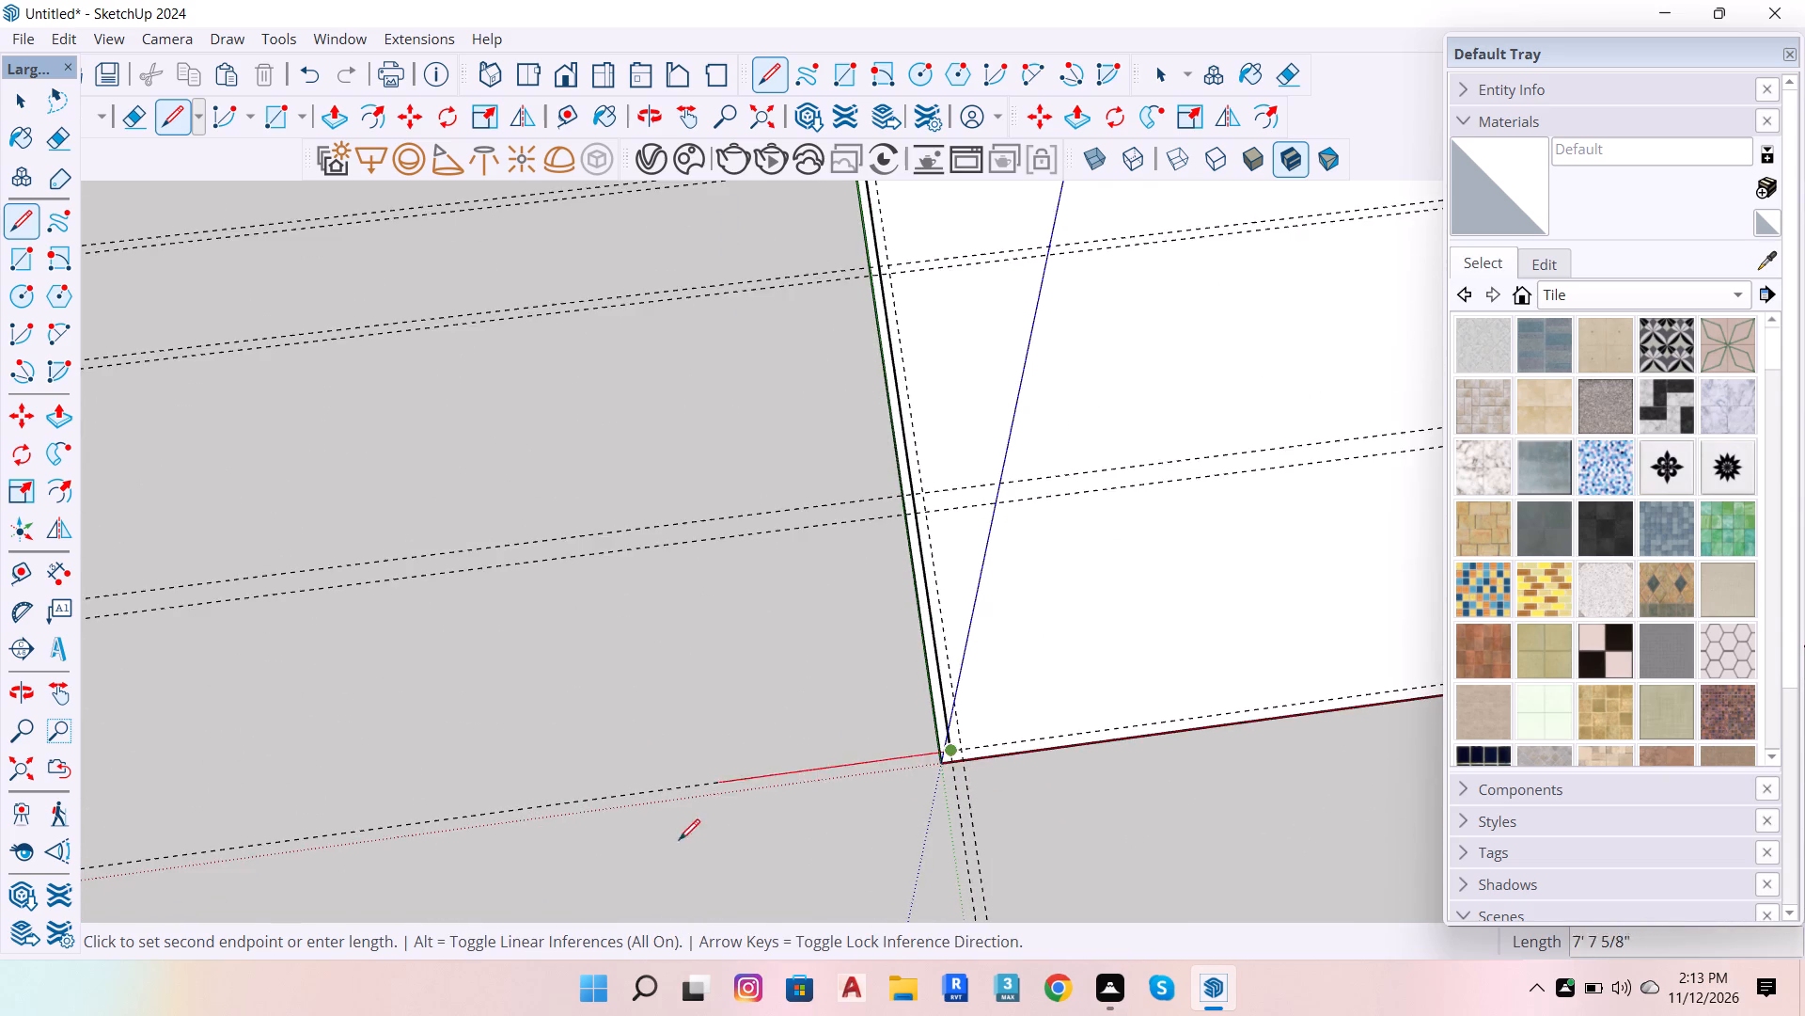
pyautogui.scroll(-13, 686, 833)
pyautogui.scroll(4, 1260, 732)
pyautogui.scroll(6, 945, 823)
pyautogui.scroll(4, 1108, 755)
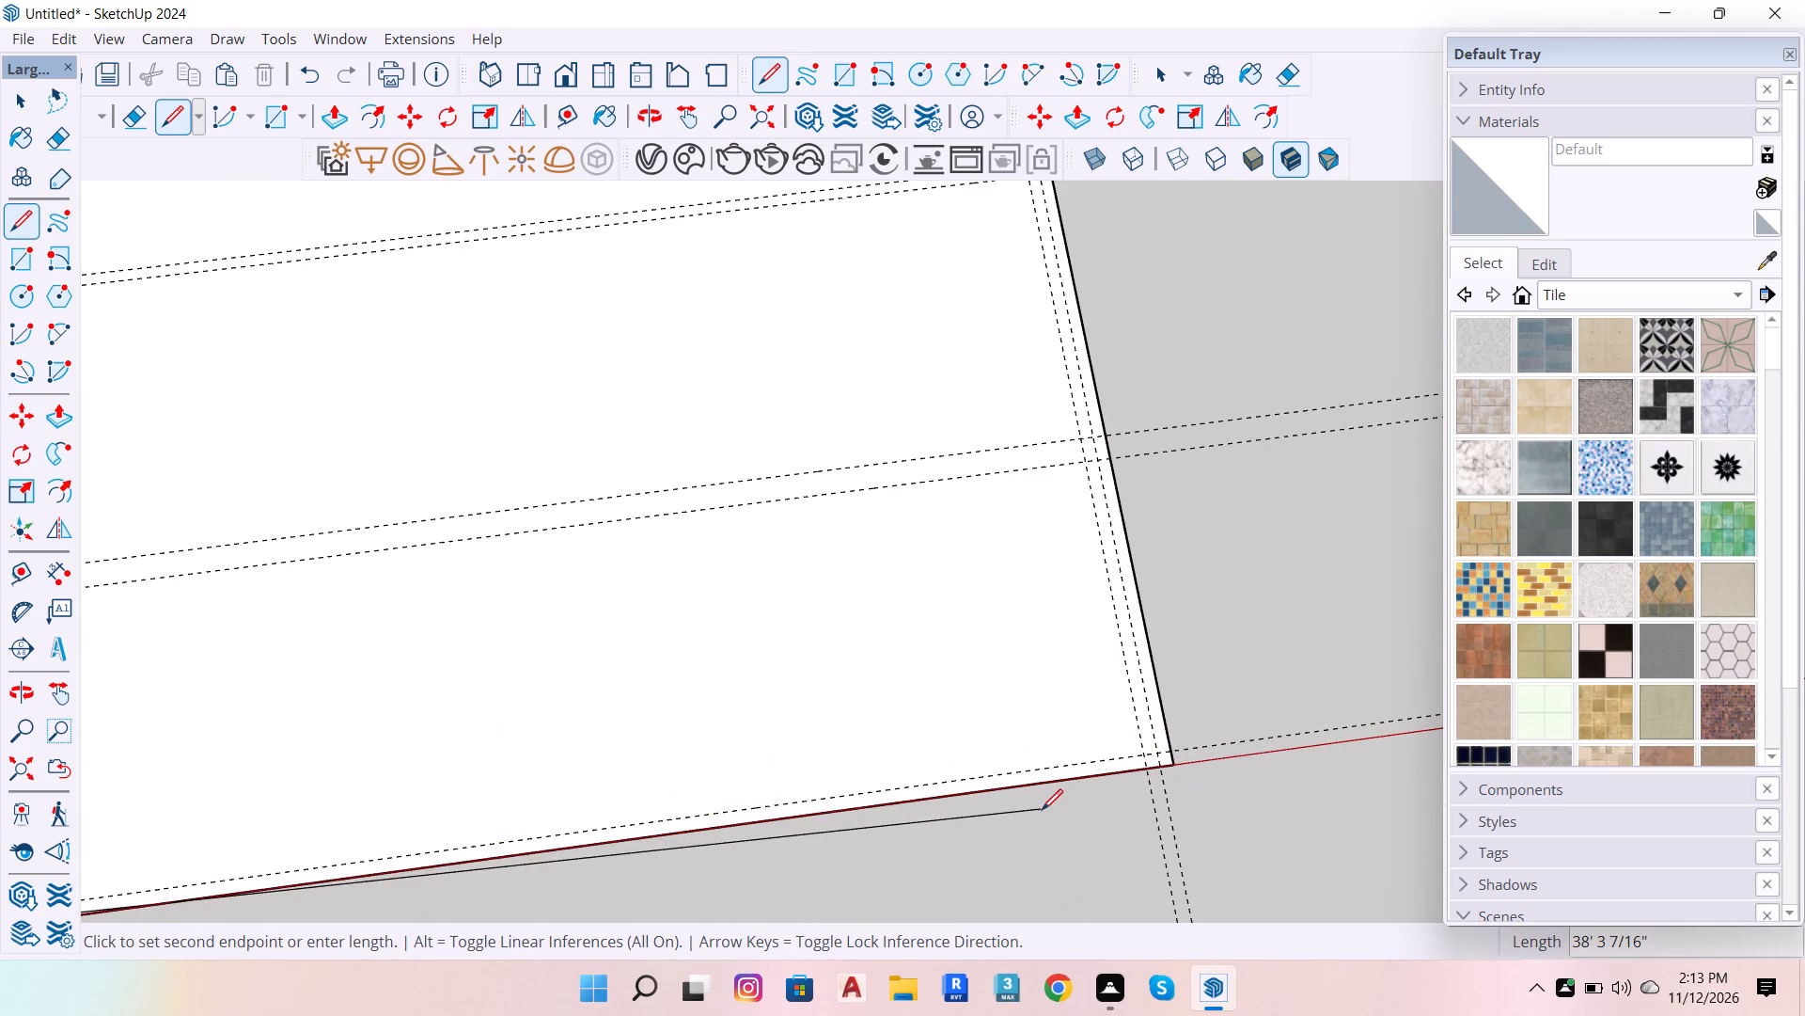
pyautogui.scroll(-2, 1042, 810)
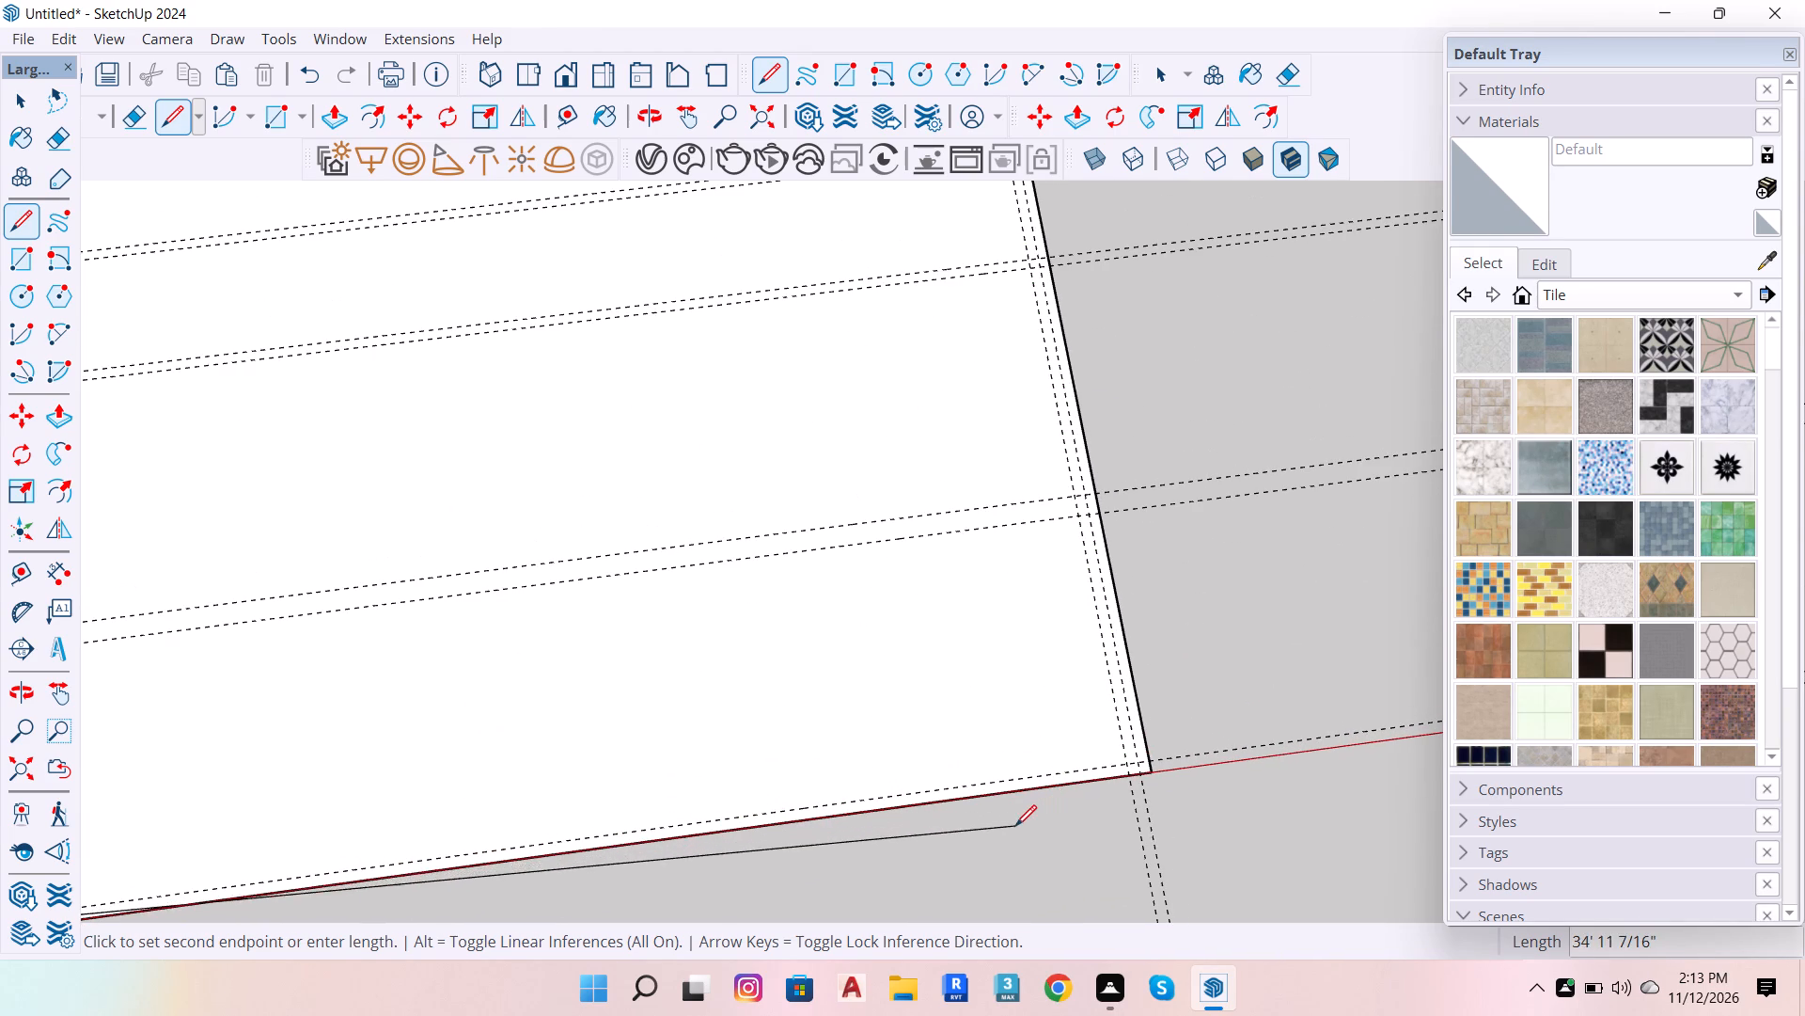
pyautogui.scroll(-6, 1024, 821)
pyautogui.scroll(16, 339, 937)
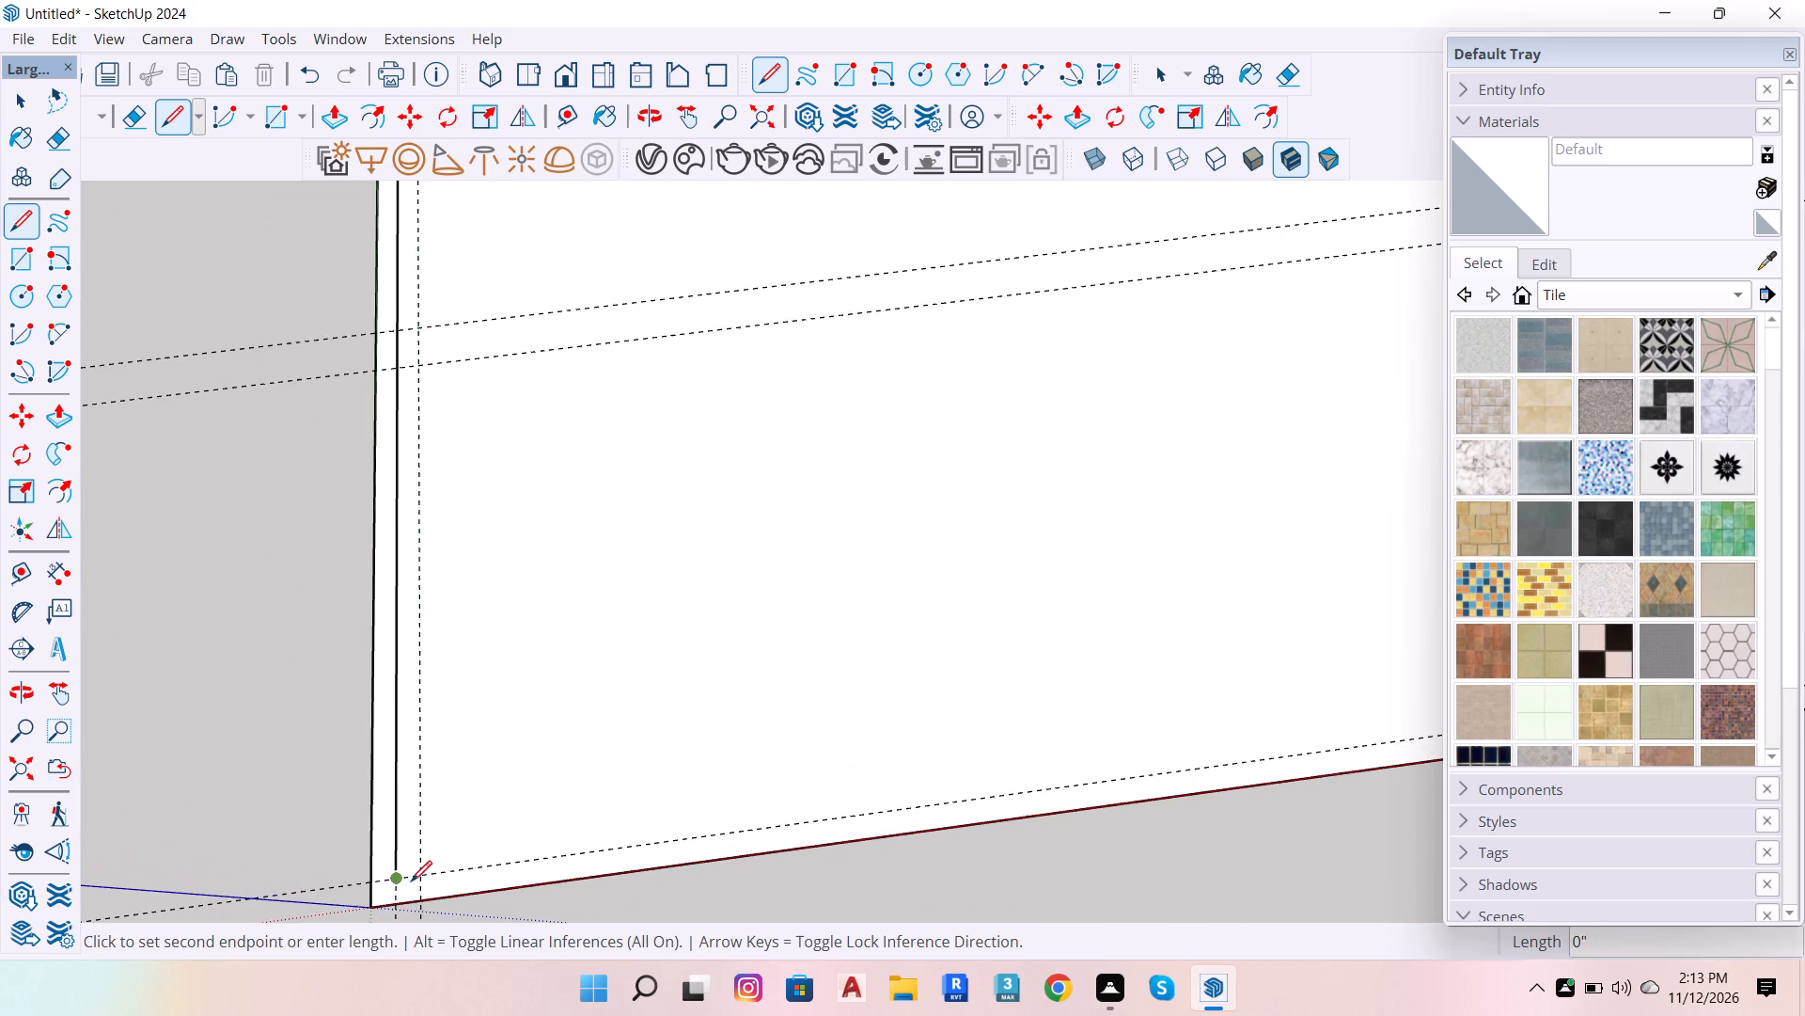
pyautogui.scroll(5, 415, 881)
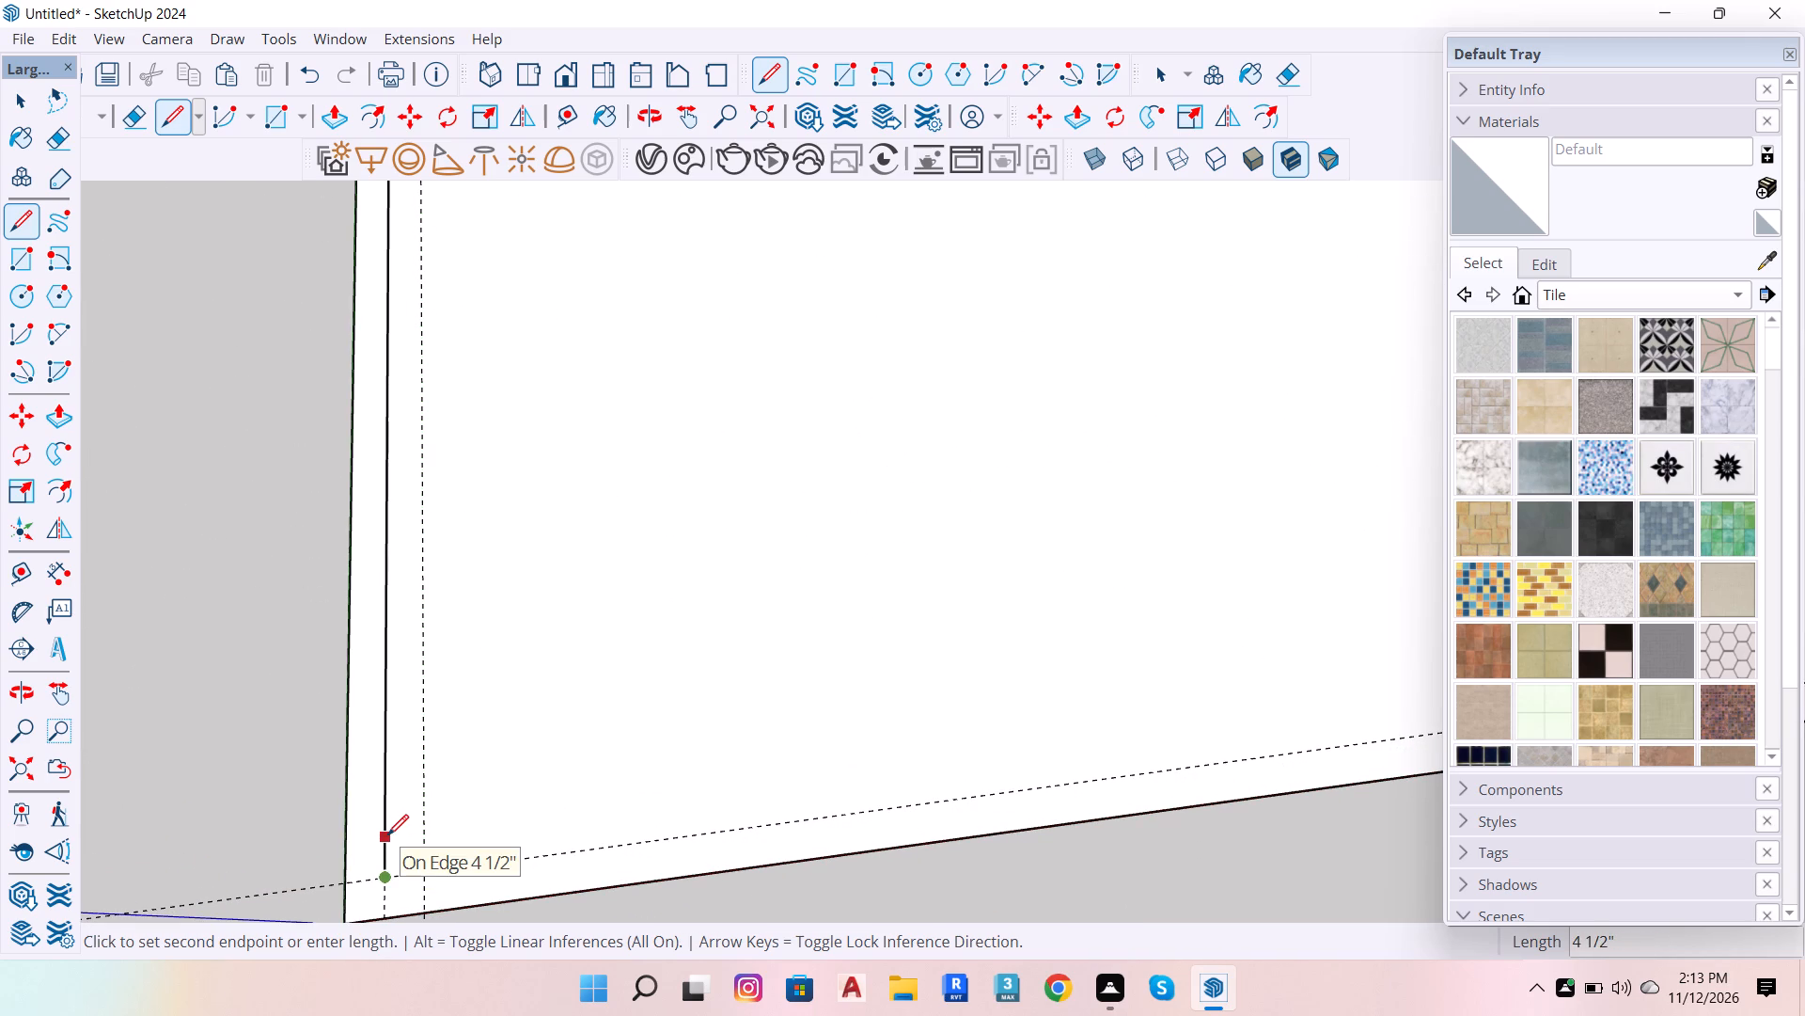
pyautogui.click(387, 835)
pyautogui.click(432, 837)
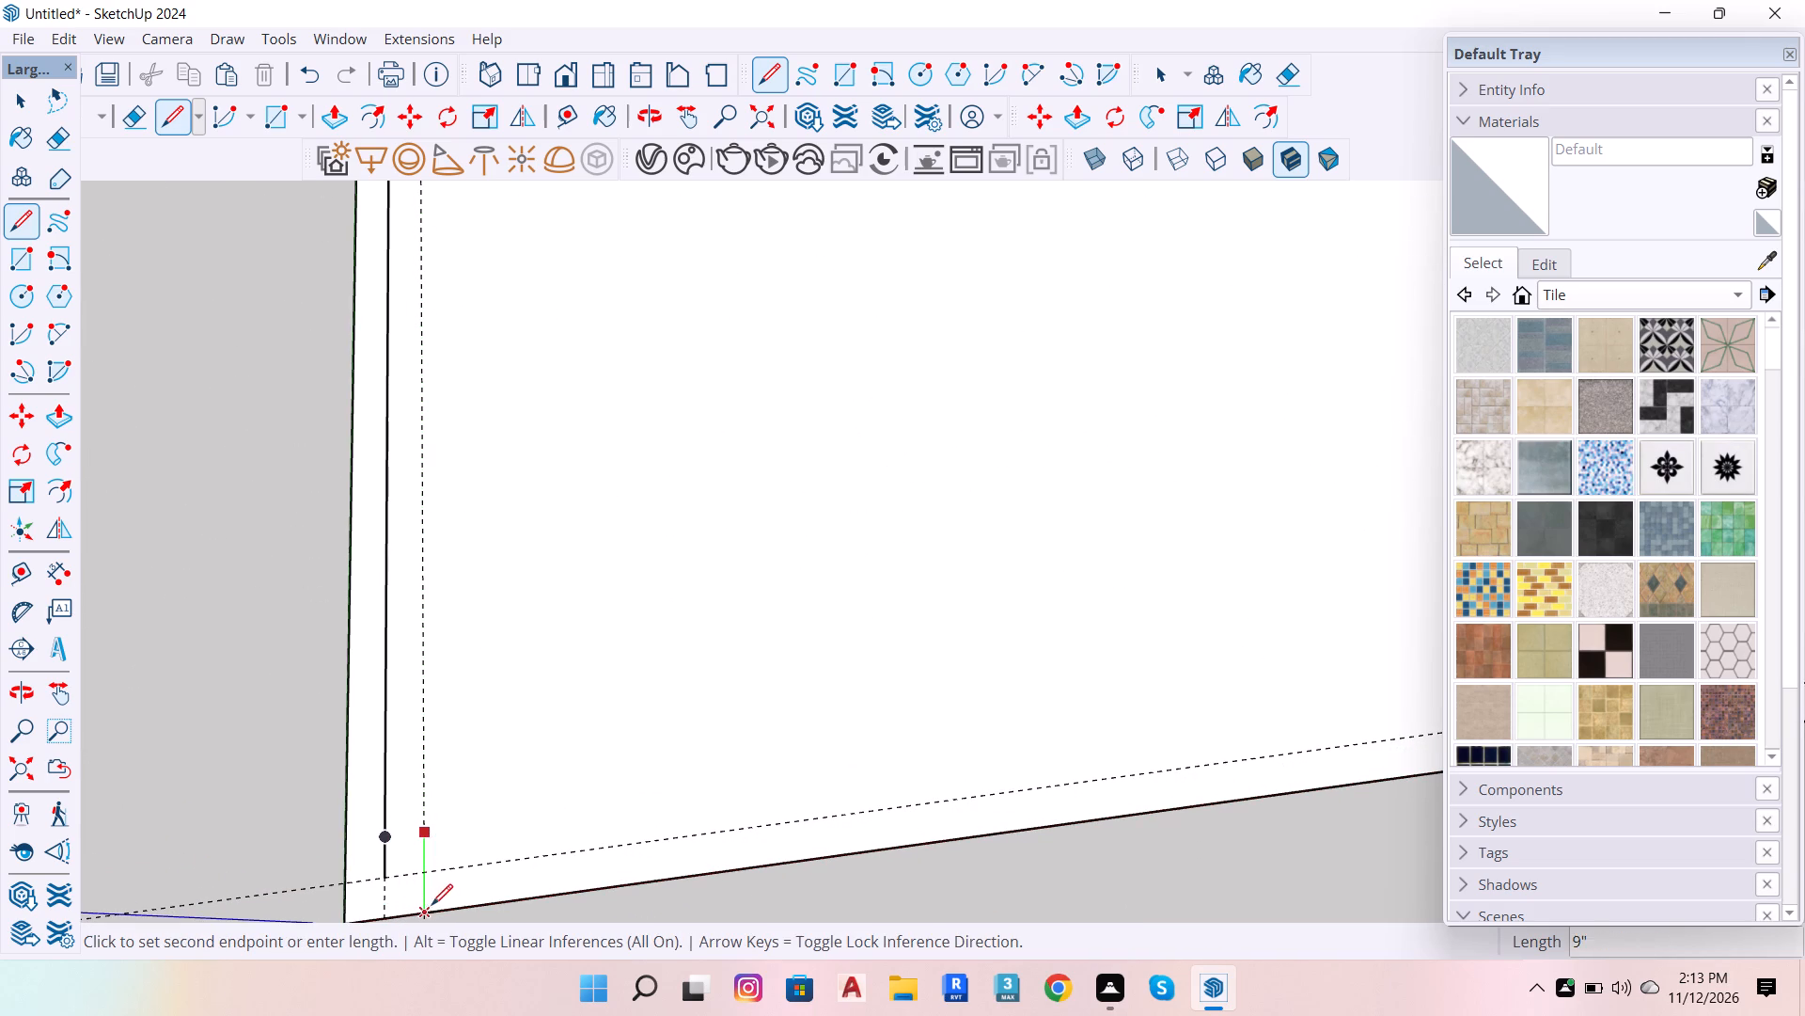
pyautogui.click(432, 903)
# Draw a line along the near edge from the 9" line's foot to the origin corner.
pyautogui.scroll(-6, 442, 879)
pyautogui.scroll(6, 428, 901)
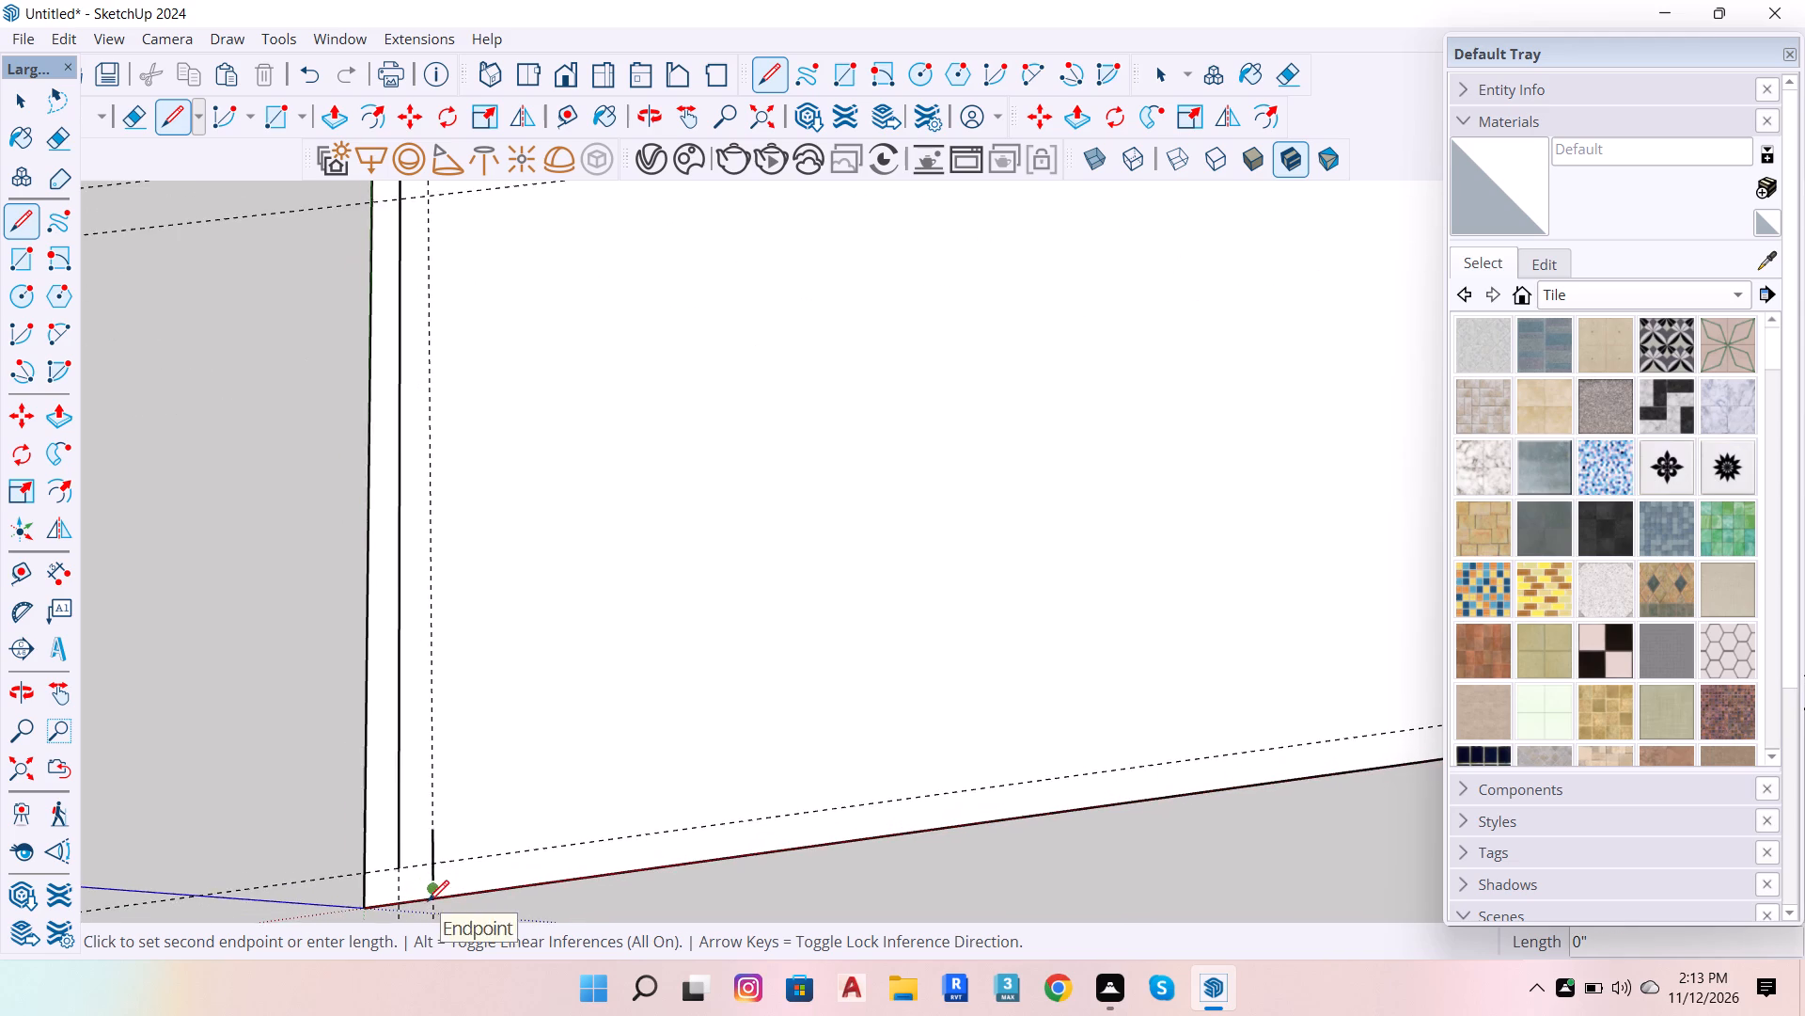
pyautogui.scroll(7, 428, 901)
pyautogui.click(436, 895)
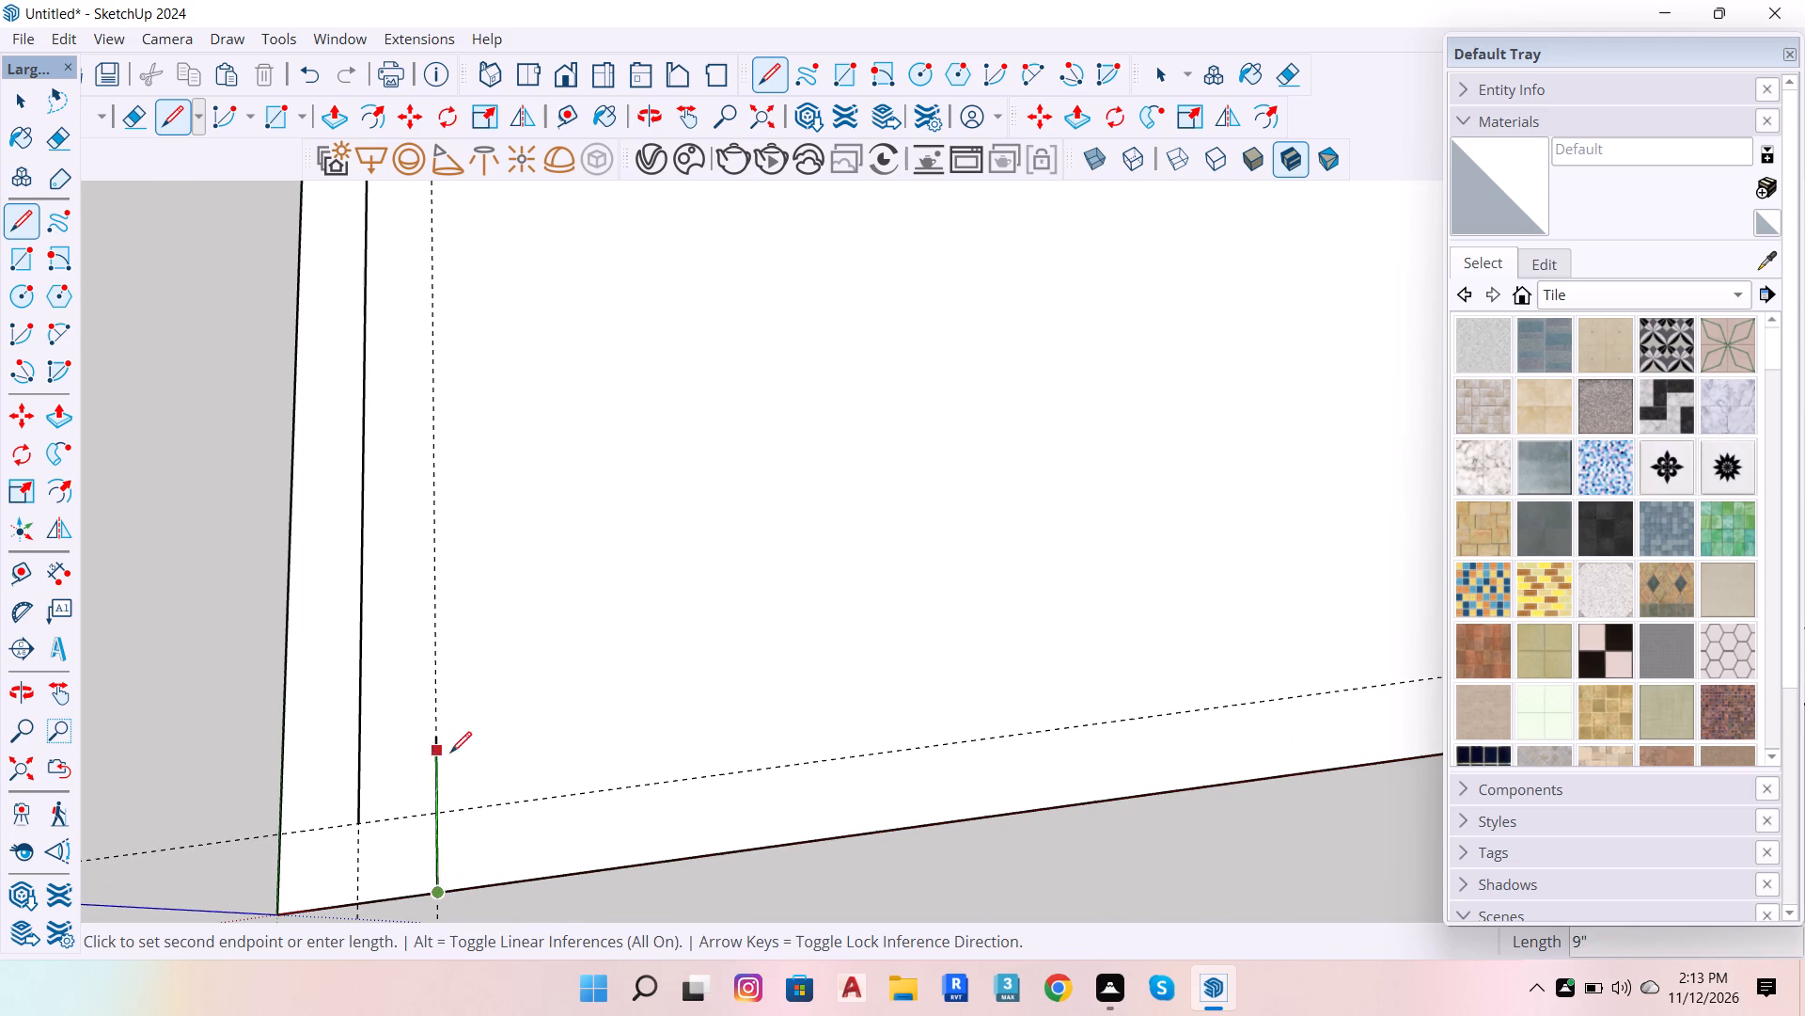
pyautogui.click(283, 916)
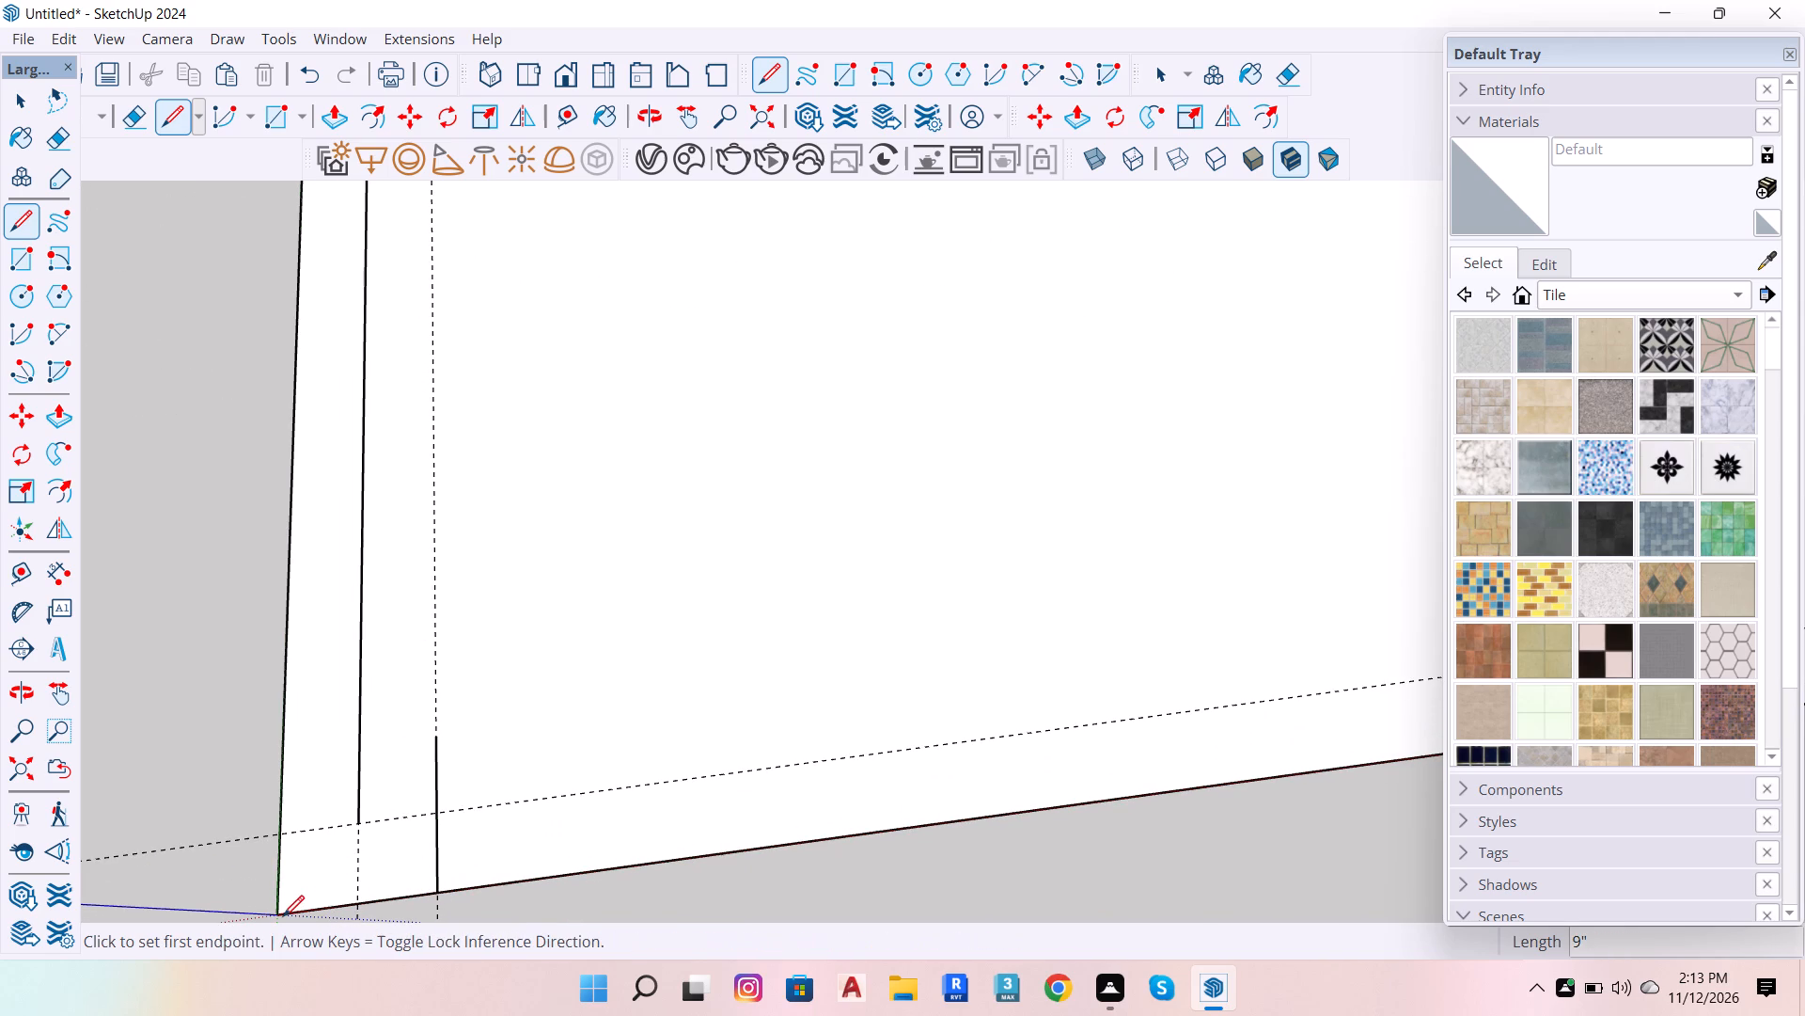
# Join the 9" line's upper end to the green-axis side's inset line with a 4.5" line.
pyautogui.press('space')
pyautogui.press('l')
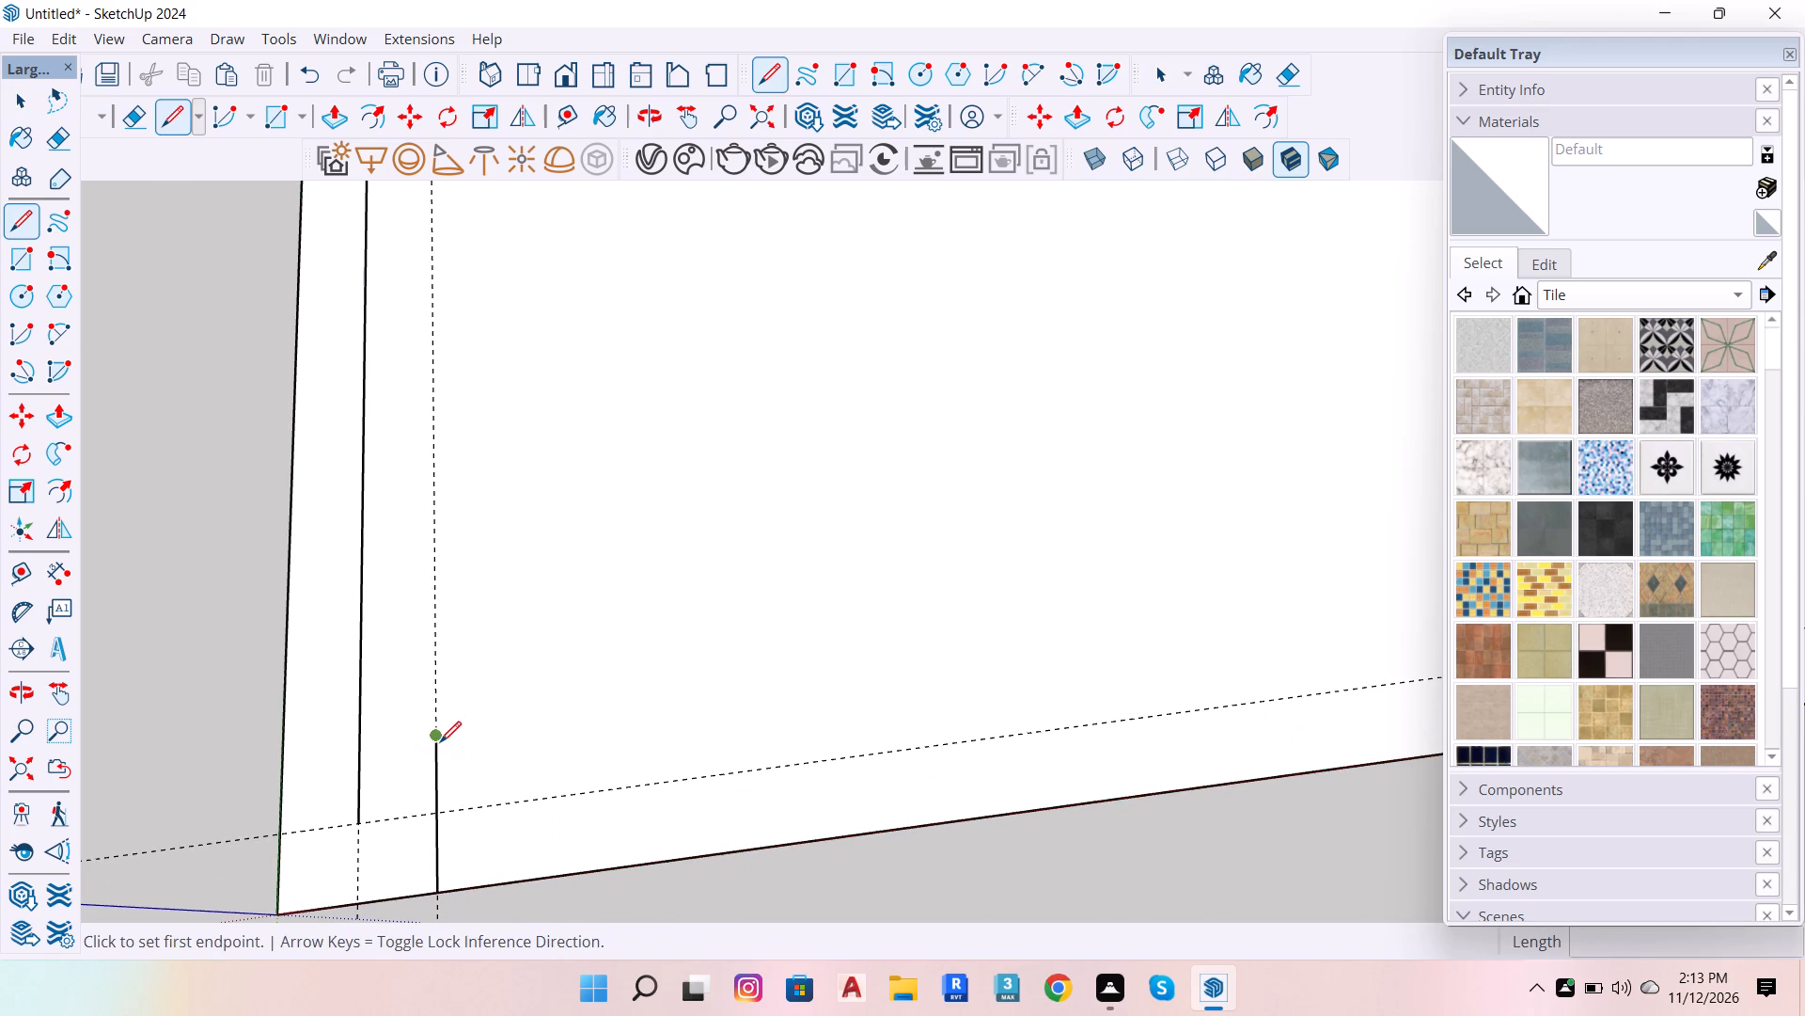
pyautogui.click(440, 742)
pyautogui.click(366, 738)
# Dimension the distance from the 9" line's foot to the origin corner, placing it across the strip above the corner.
pyautogui.scroll(-2, 506, 742)
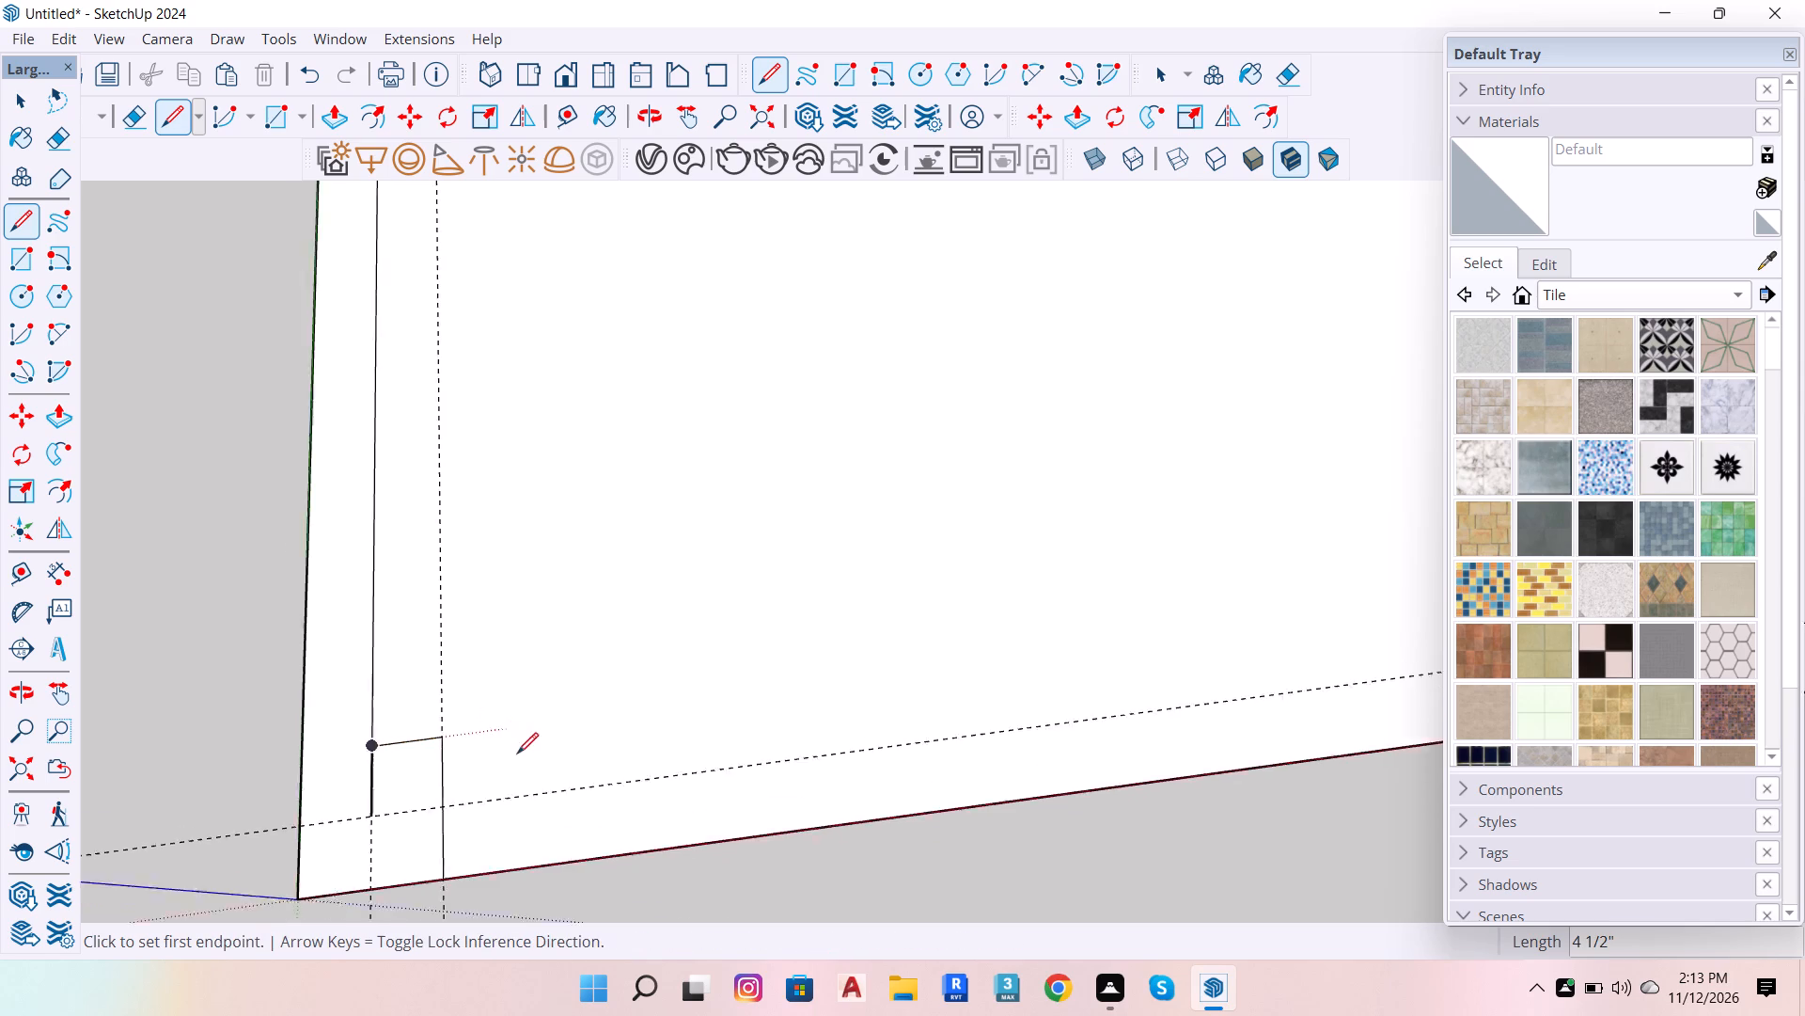
pyautogui.scroll(-11, 517, 754)
pyautogui.scroll(4, 472, 793)
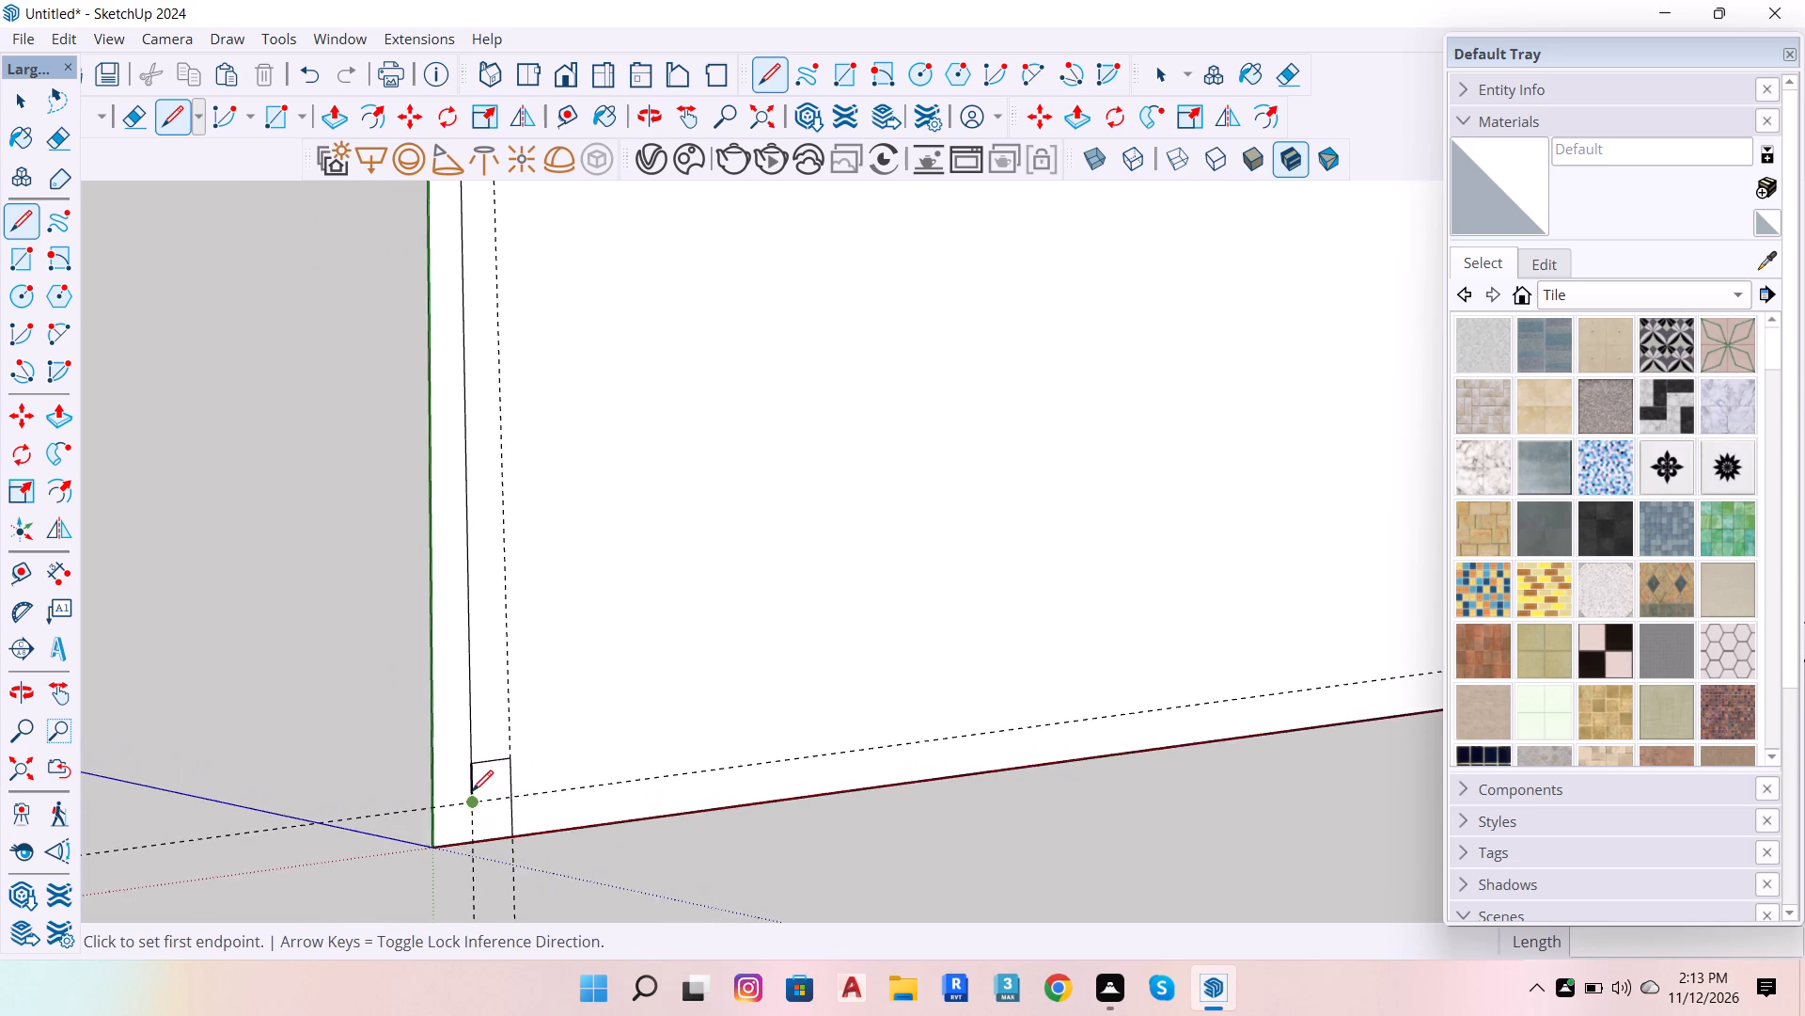
pyautogui.scroll(5, 472, 791)
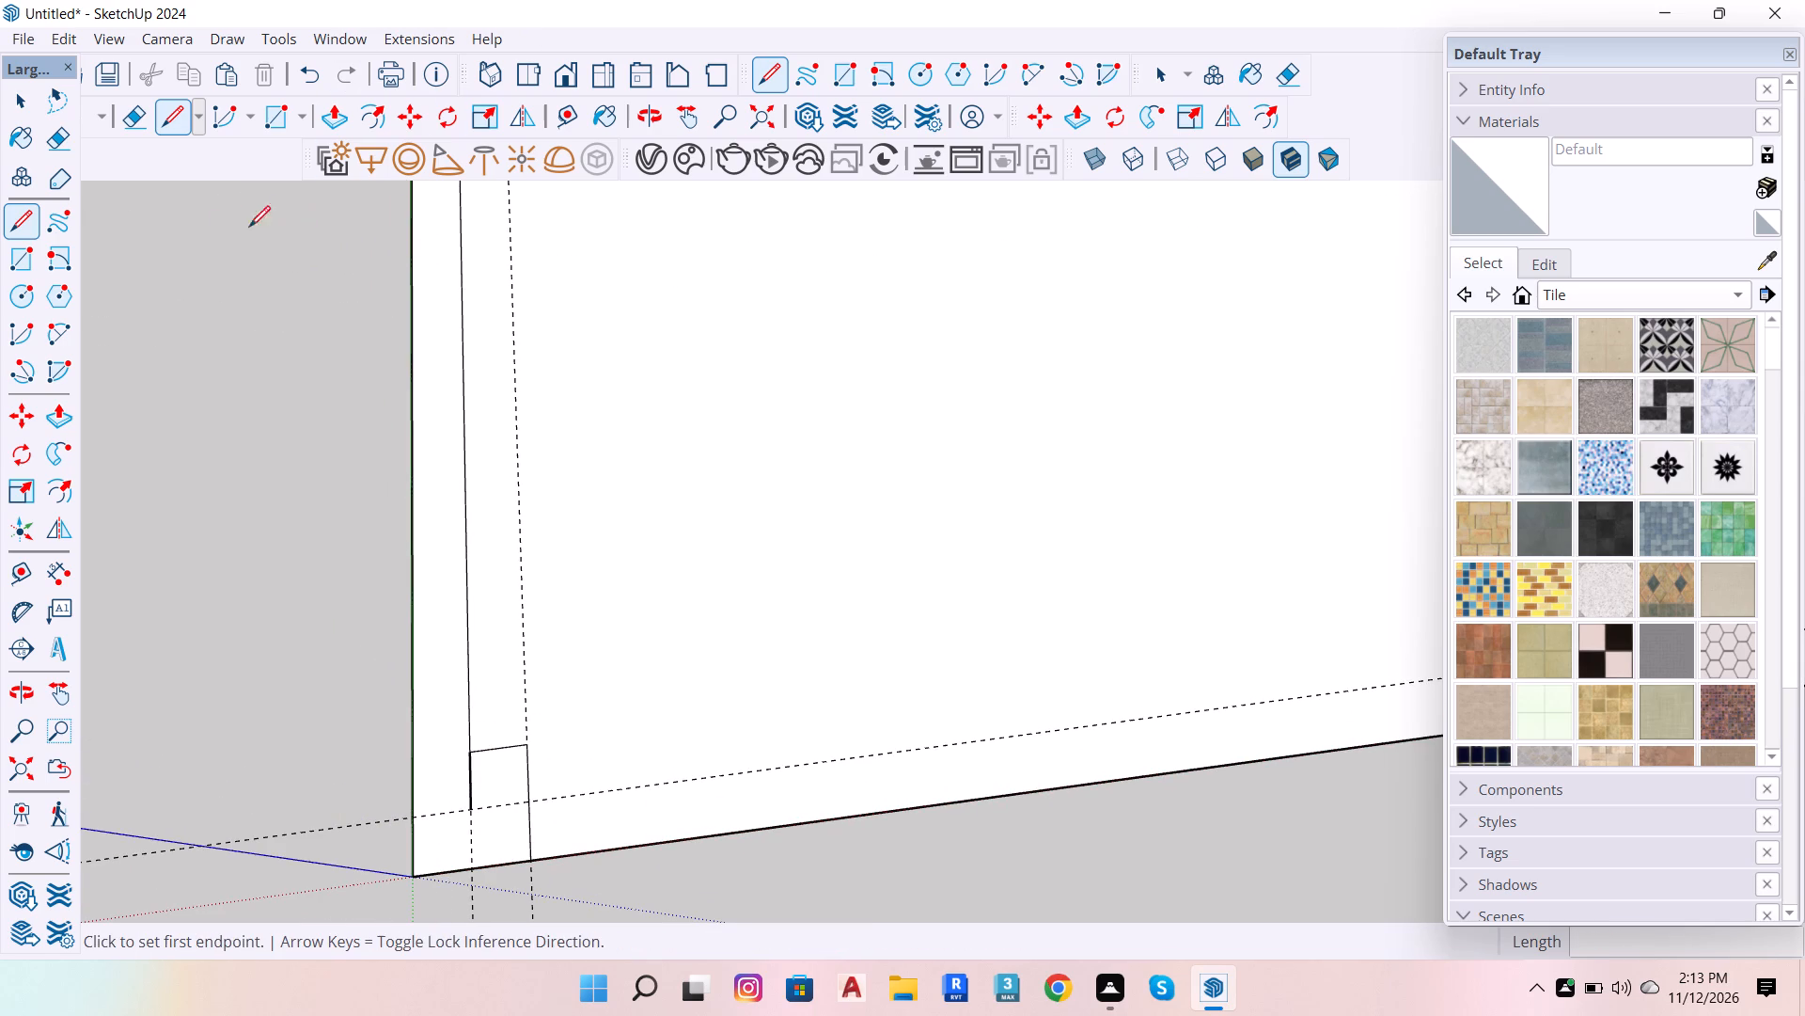
pyautogui.click(58, 555)
pyautogui.click(513, 743)
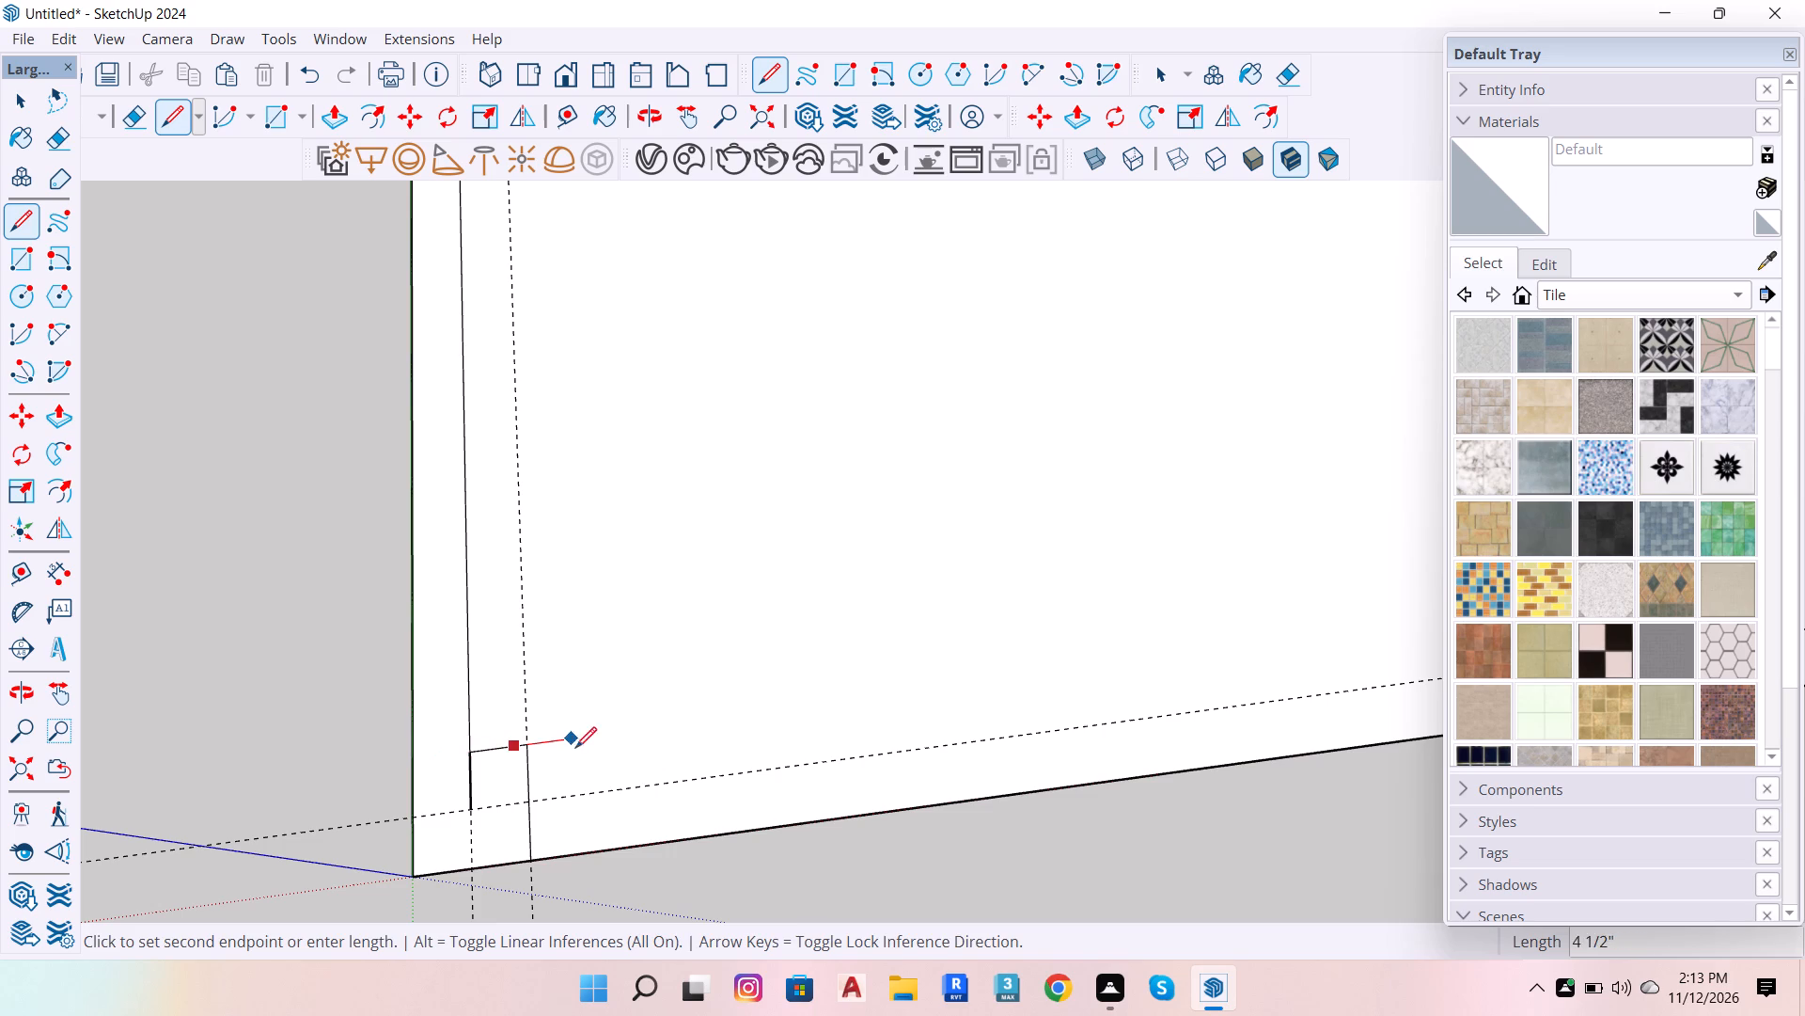
pyautogui.click(80, 579)
pyautogui.click(61, 576)
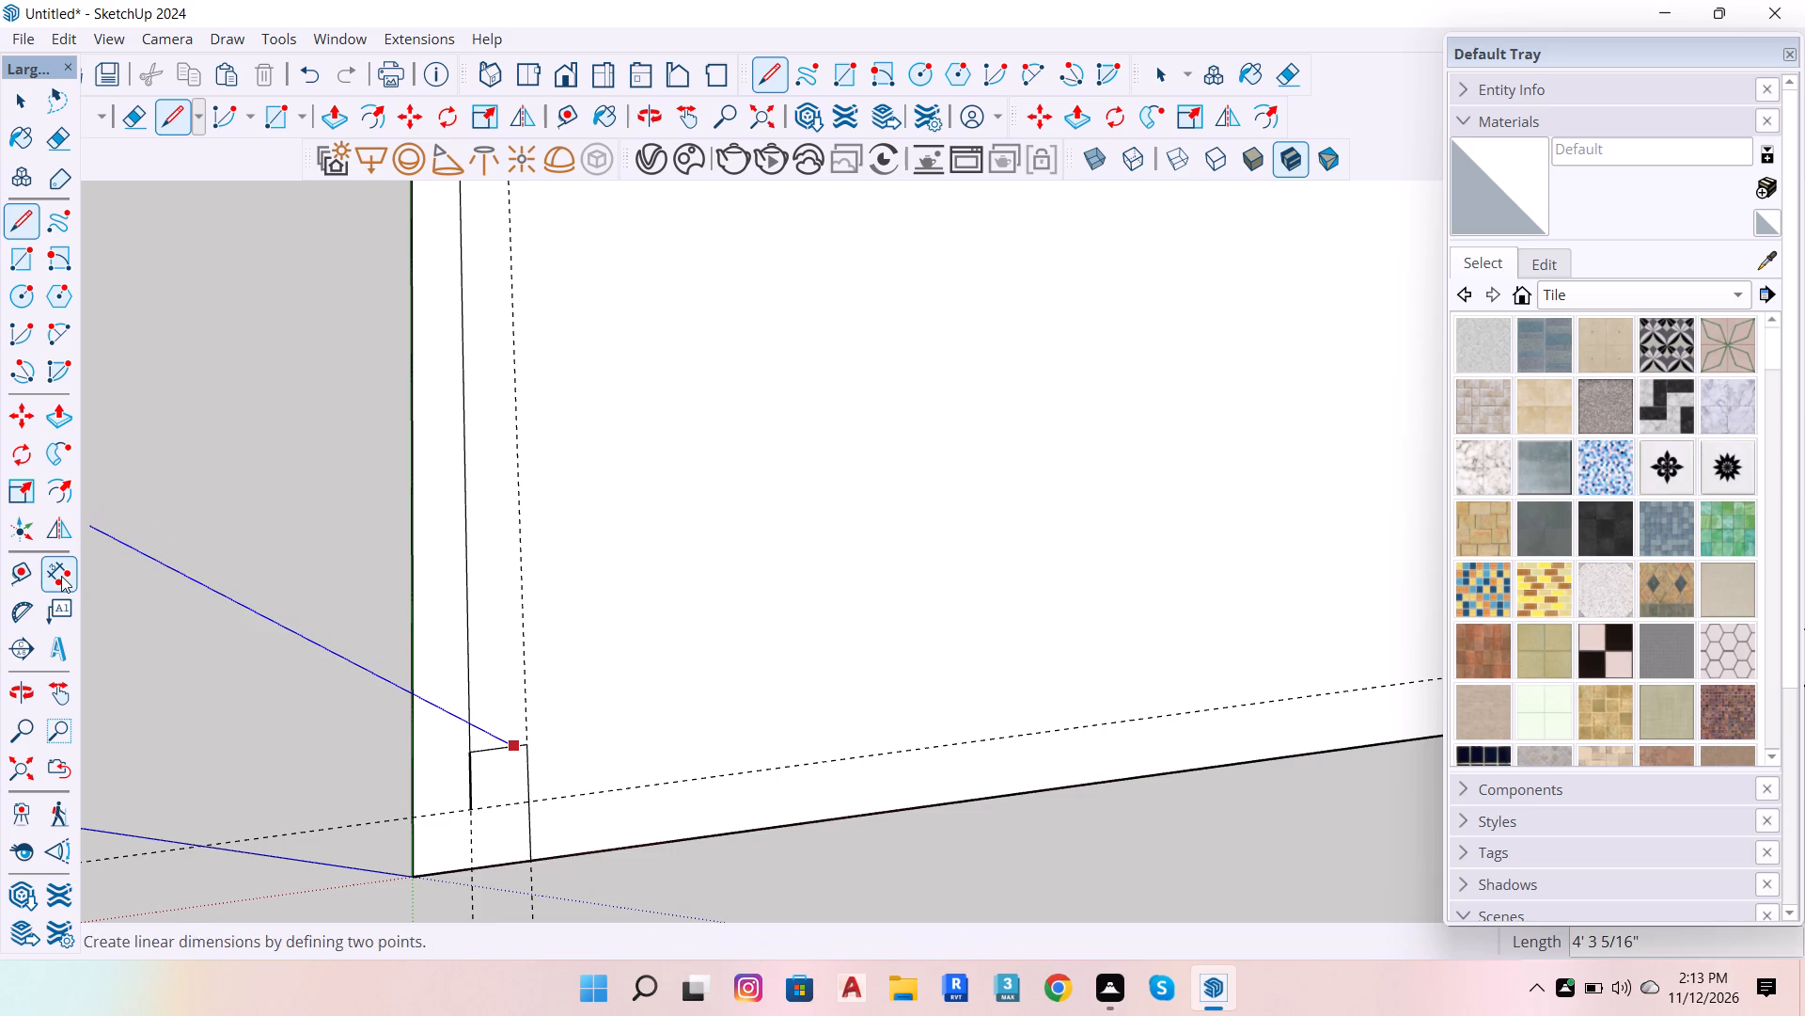
pyautogui.click(533, 865)
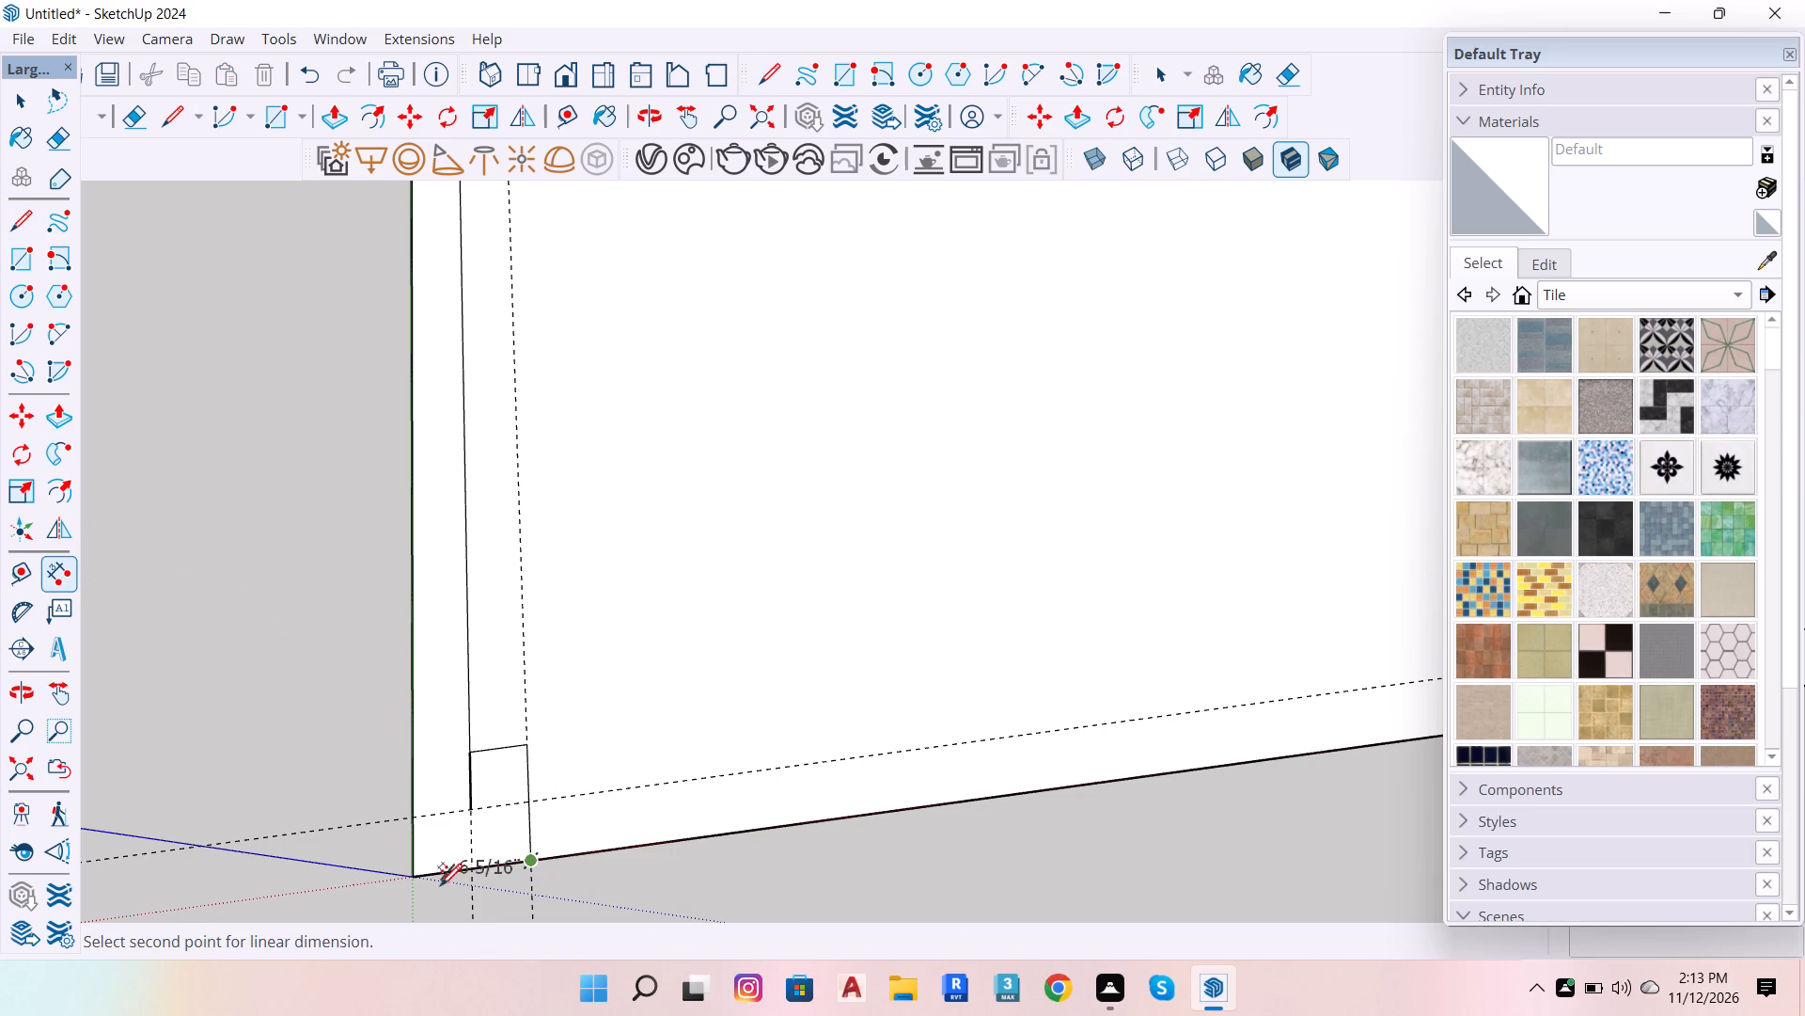
pyautogui.click(424, 885)
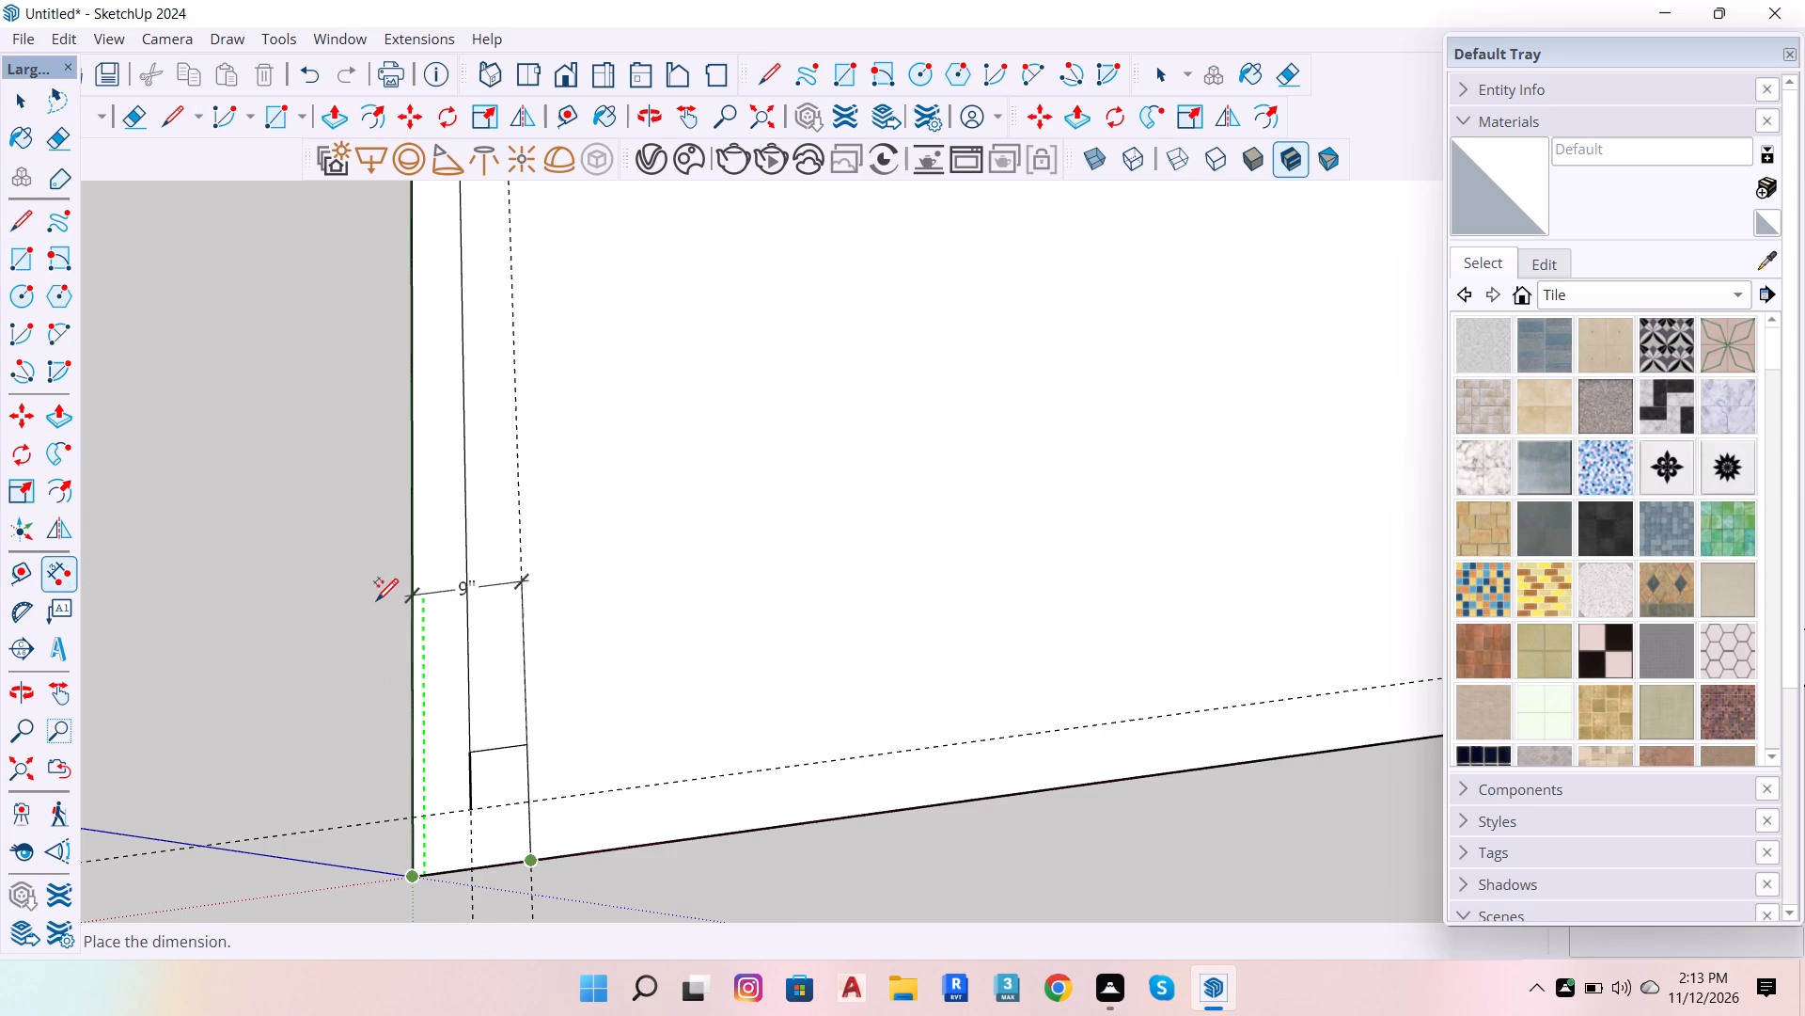
pyautogui.click(378, 595)
# Dimension the short line along the inner guide at the origin corner, placing it beside the line on the floor's inner side.
pyautogui.click(532, 743)
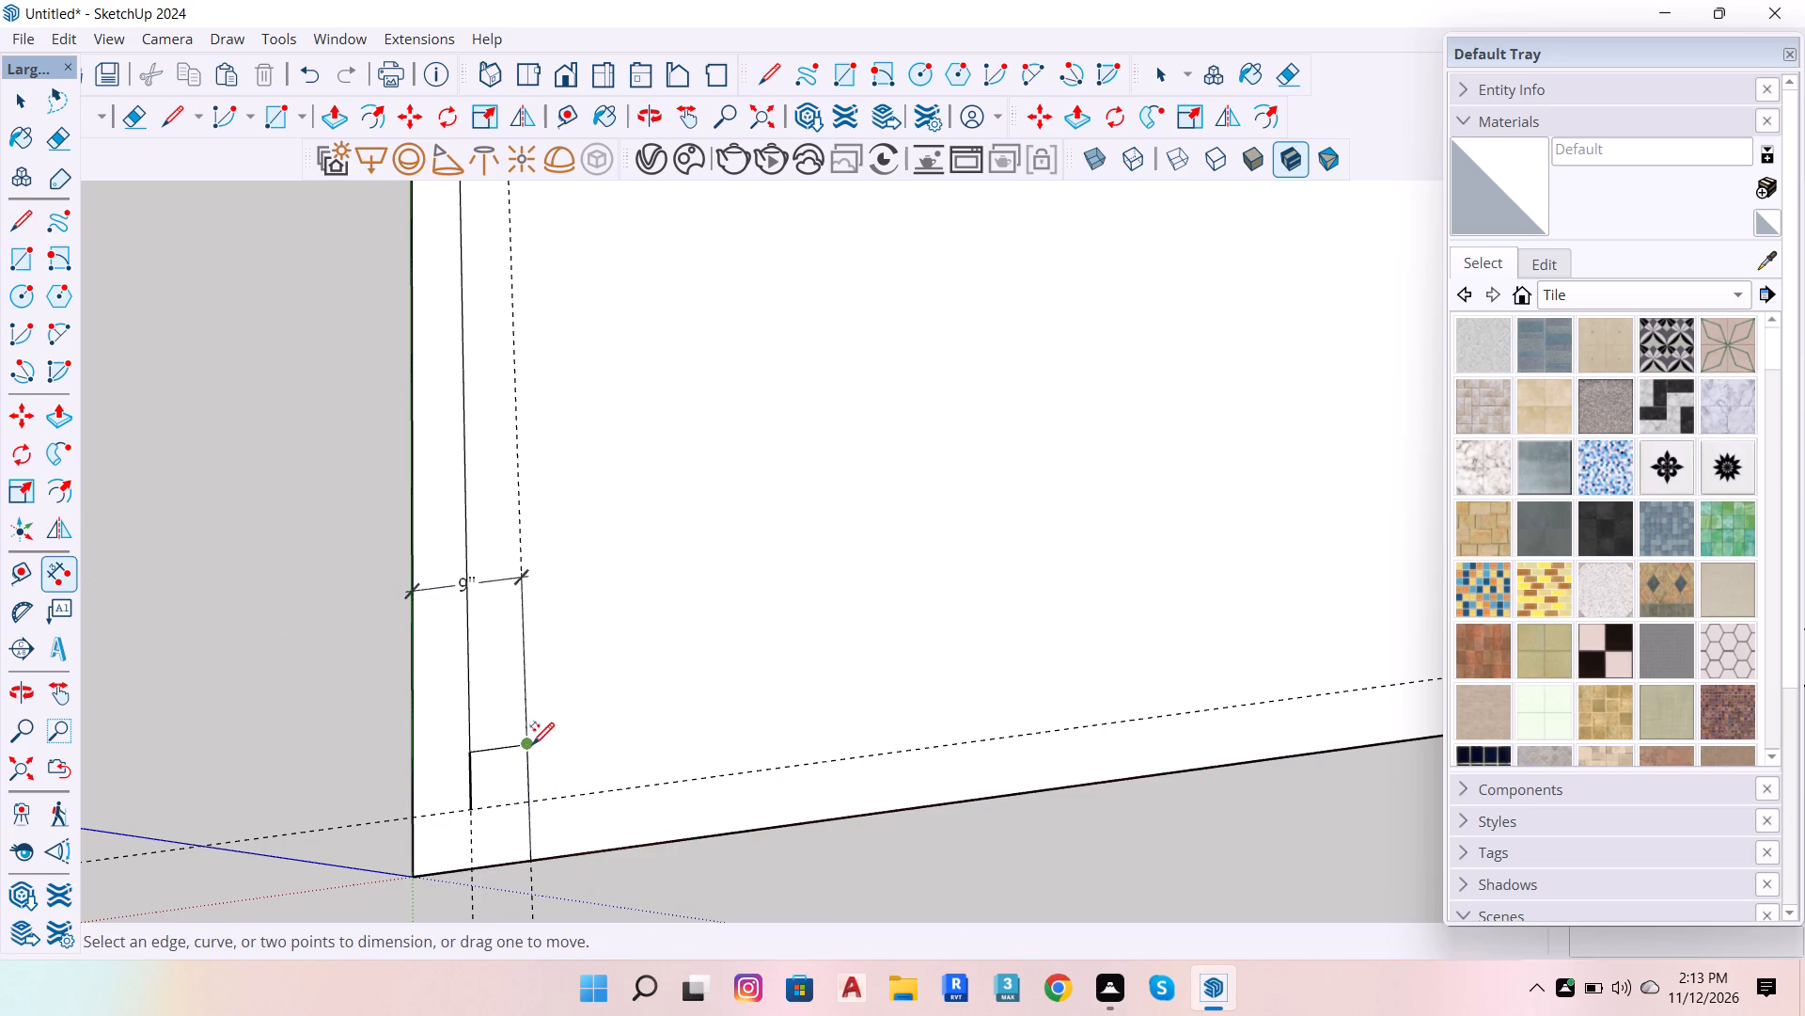
pyautogui.click(537, 865)
pyautogui.click(589, 841)
# Draw a line along the near edge's inset guide from the green-axis side's inner guide to the opposite side's outer guide.
pyautogui.scroll(-4, 404, 668)
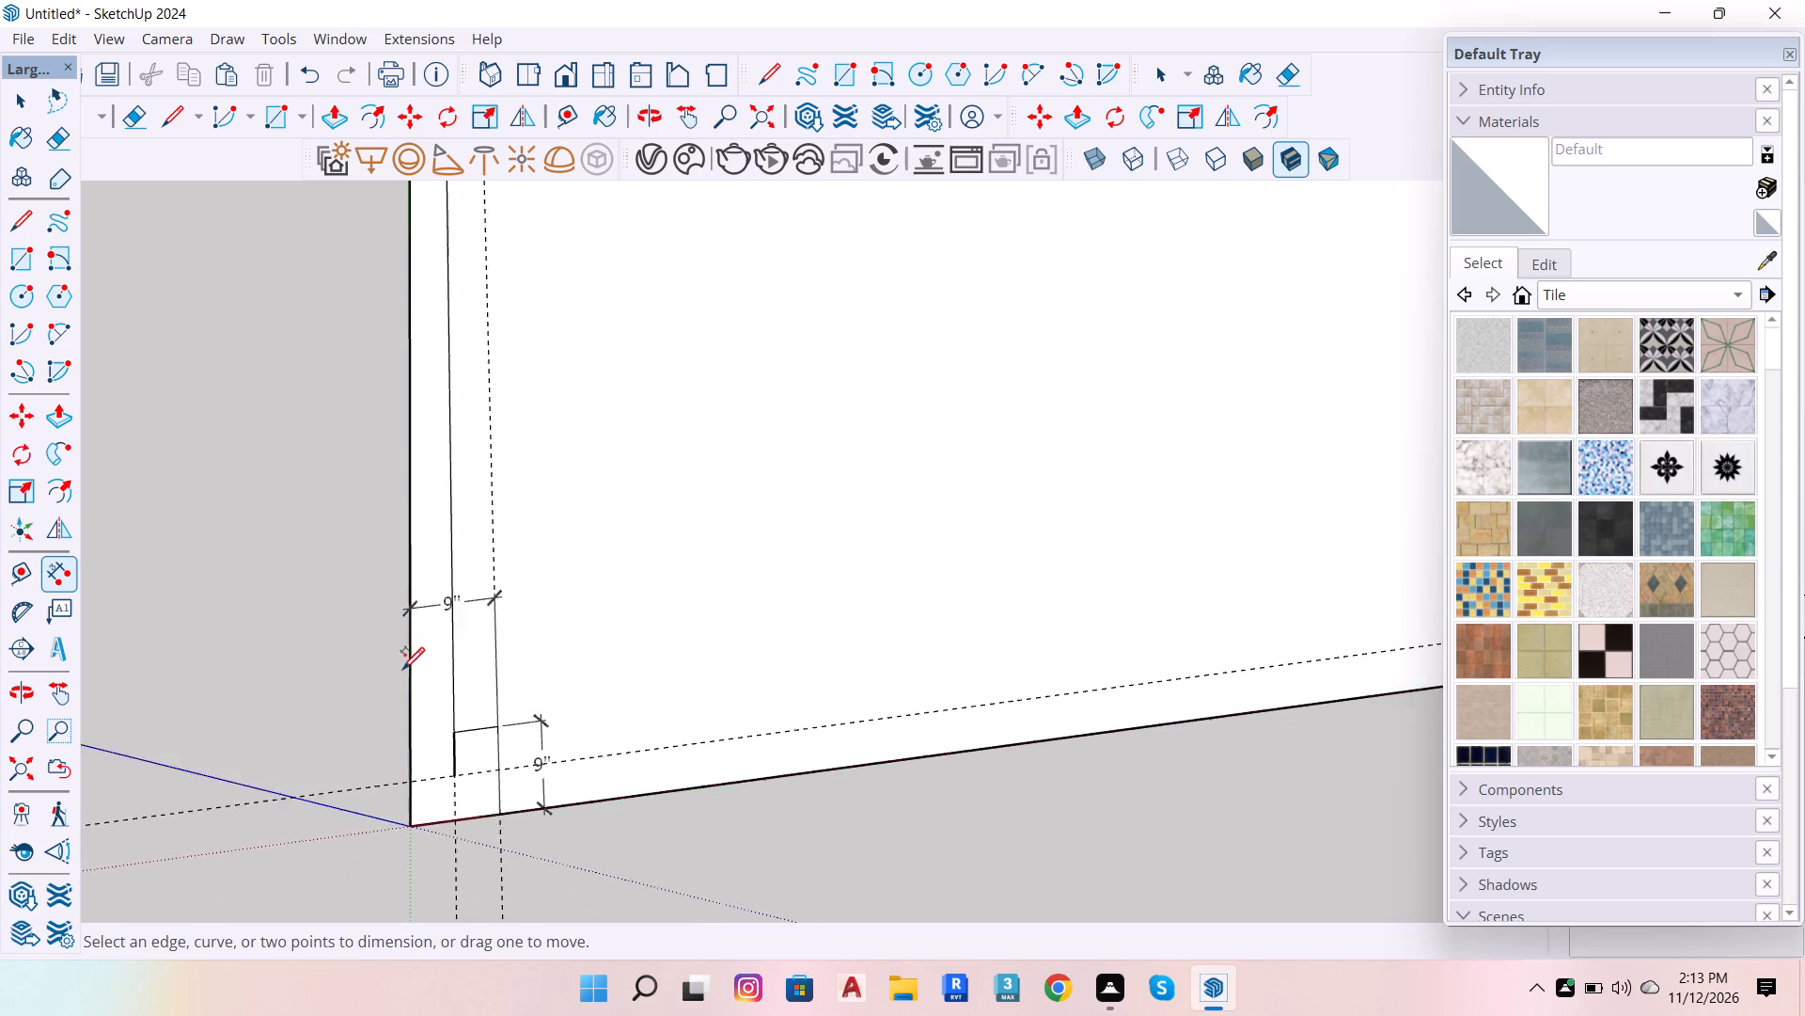
pyautogui.scroll(-1, 402, 668)
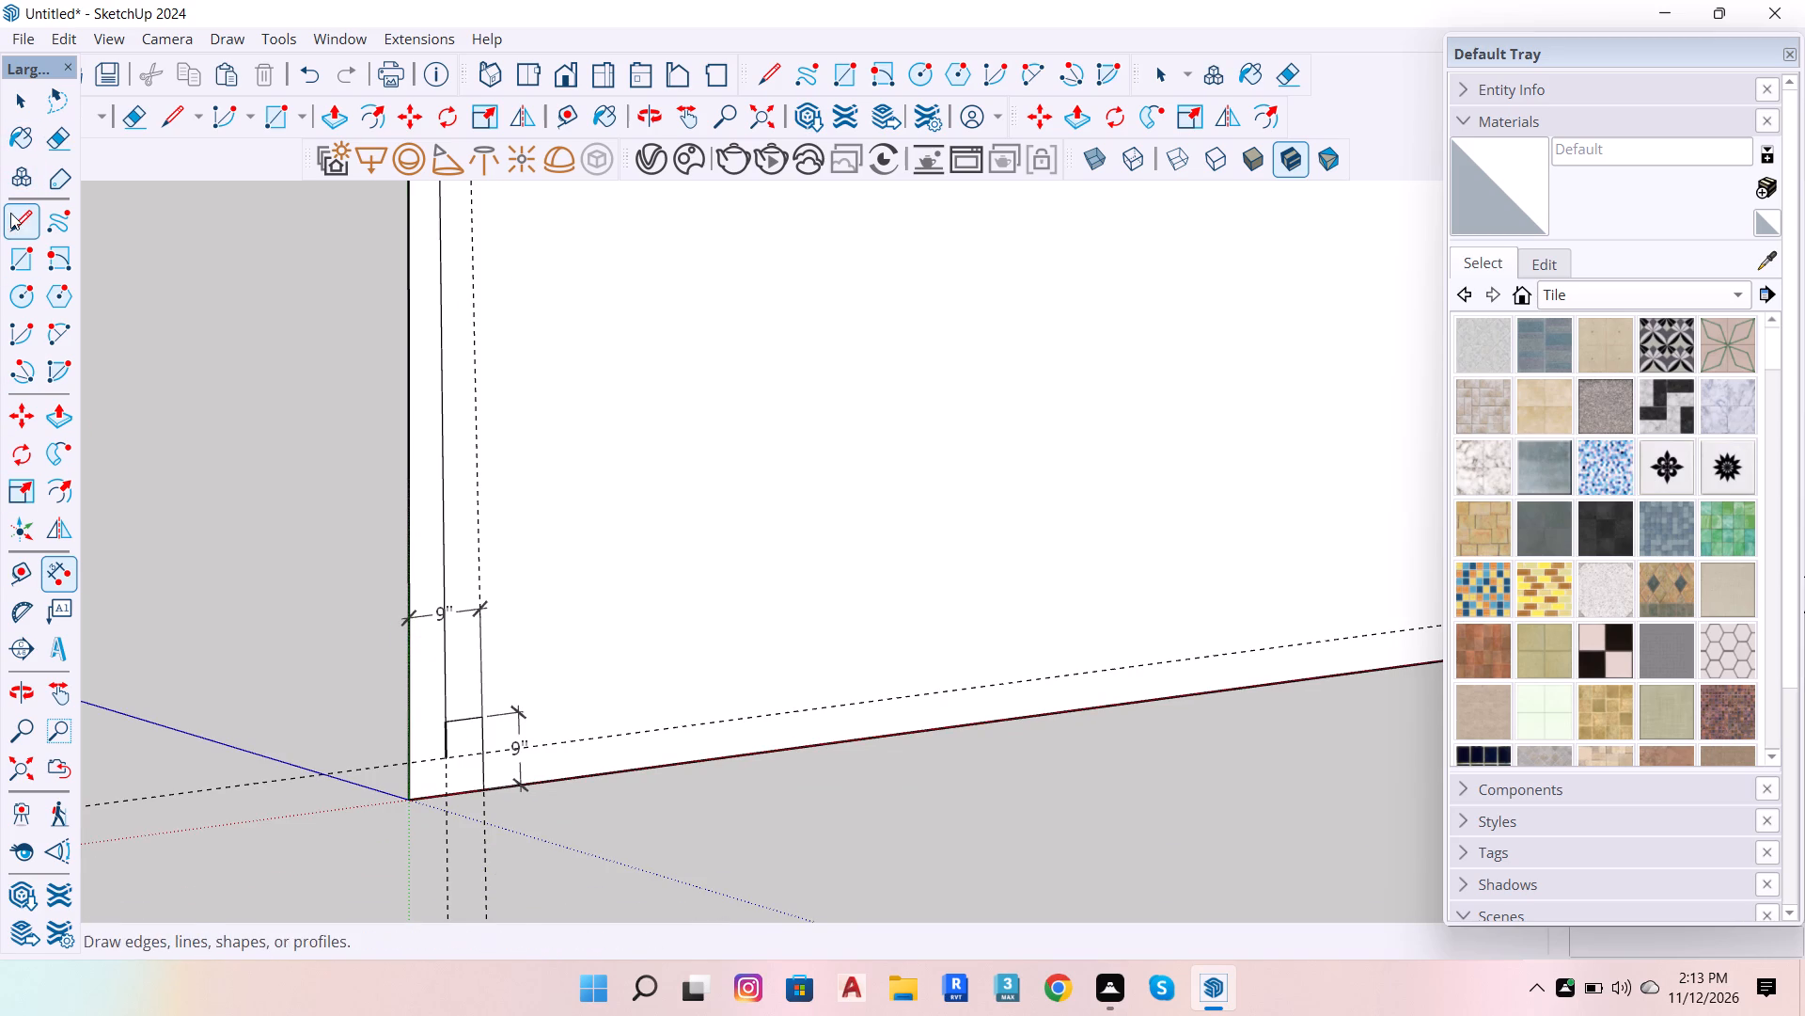
pyautogui.click(16, 220)
pyautogui.click(482, 755)
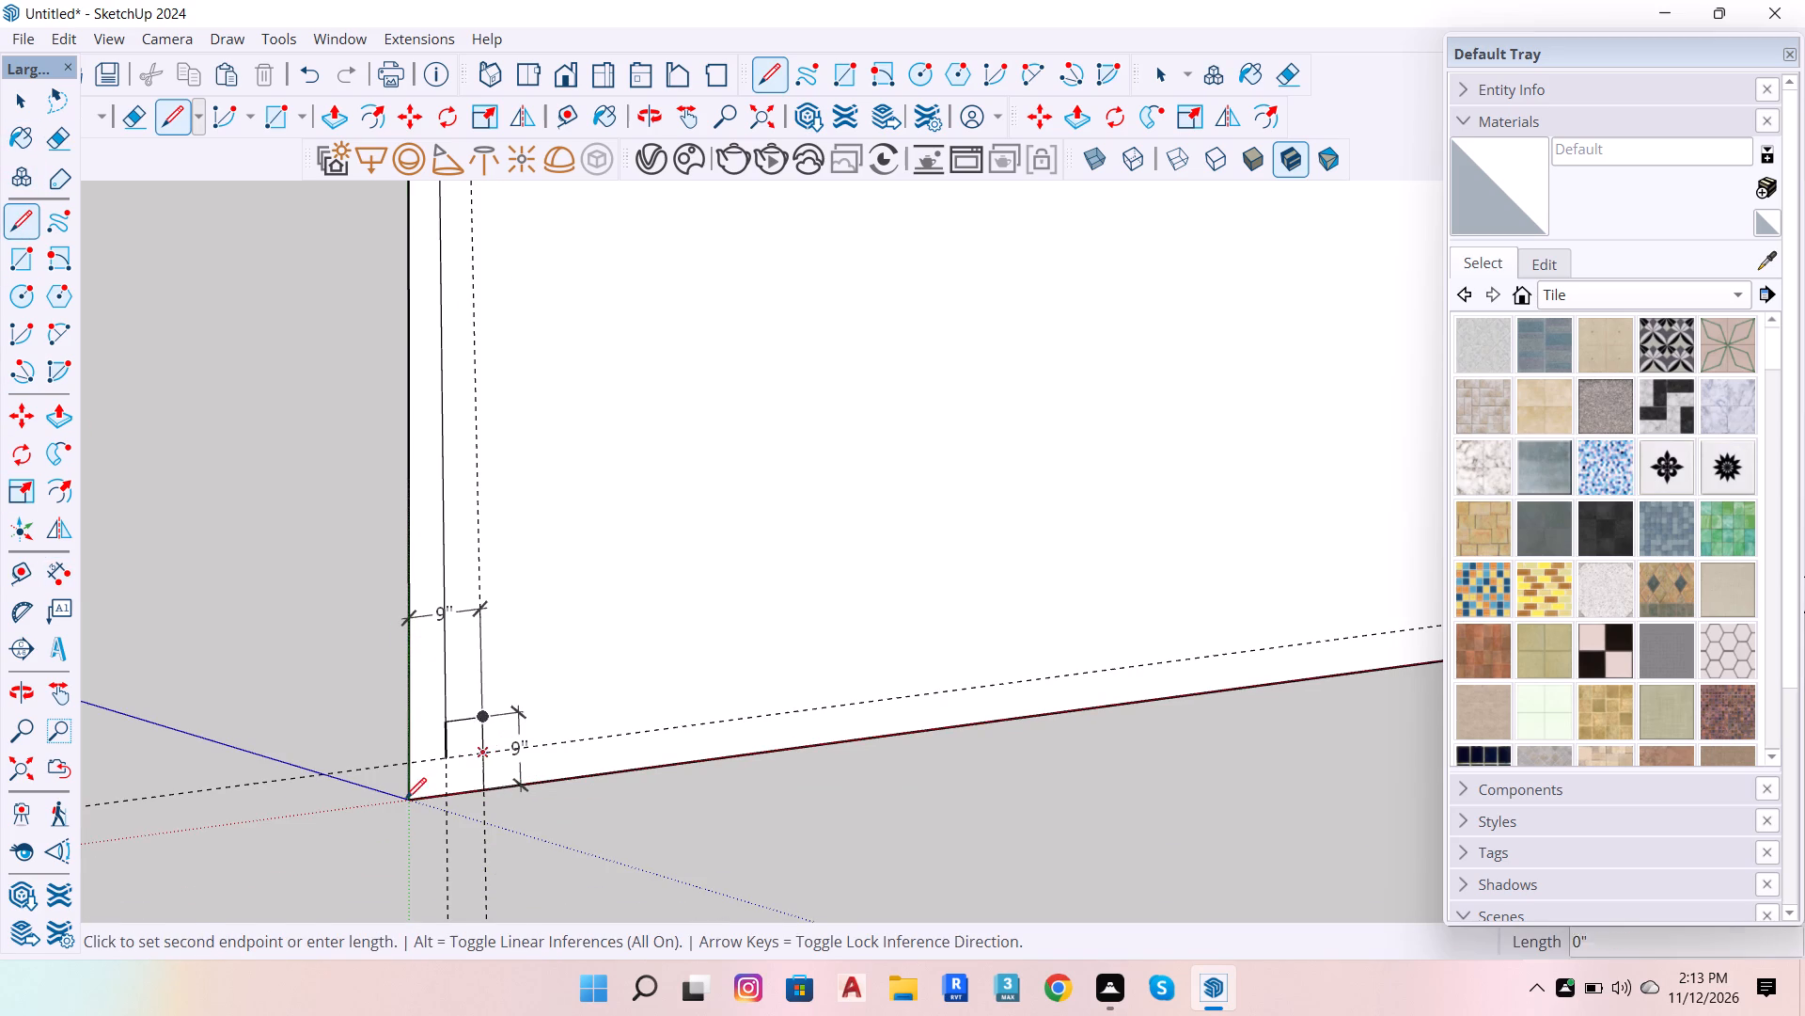
pyautogui.scroll(-19, 292, 806)
pyautogui.scroll(4, 1133, 667)
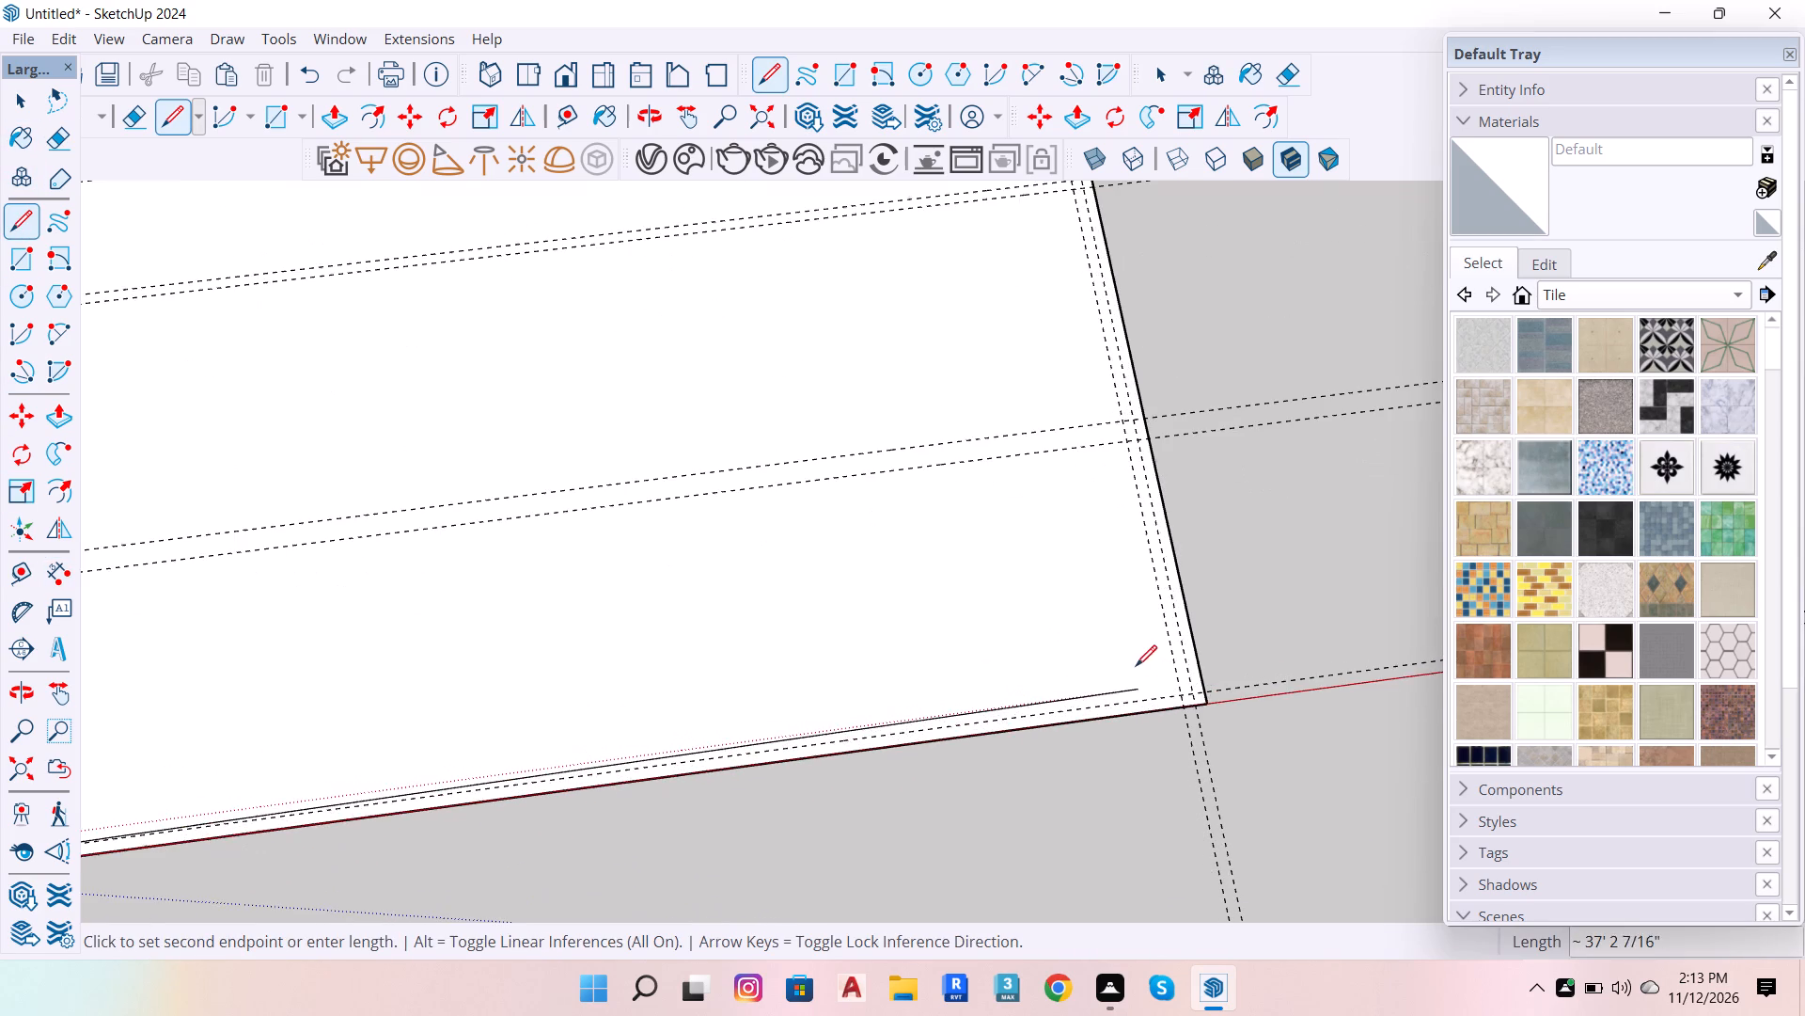
pyautogui.scroll(4, 1171, 681)
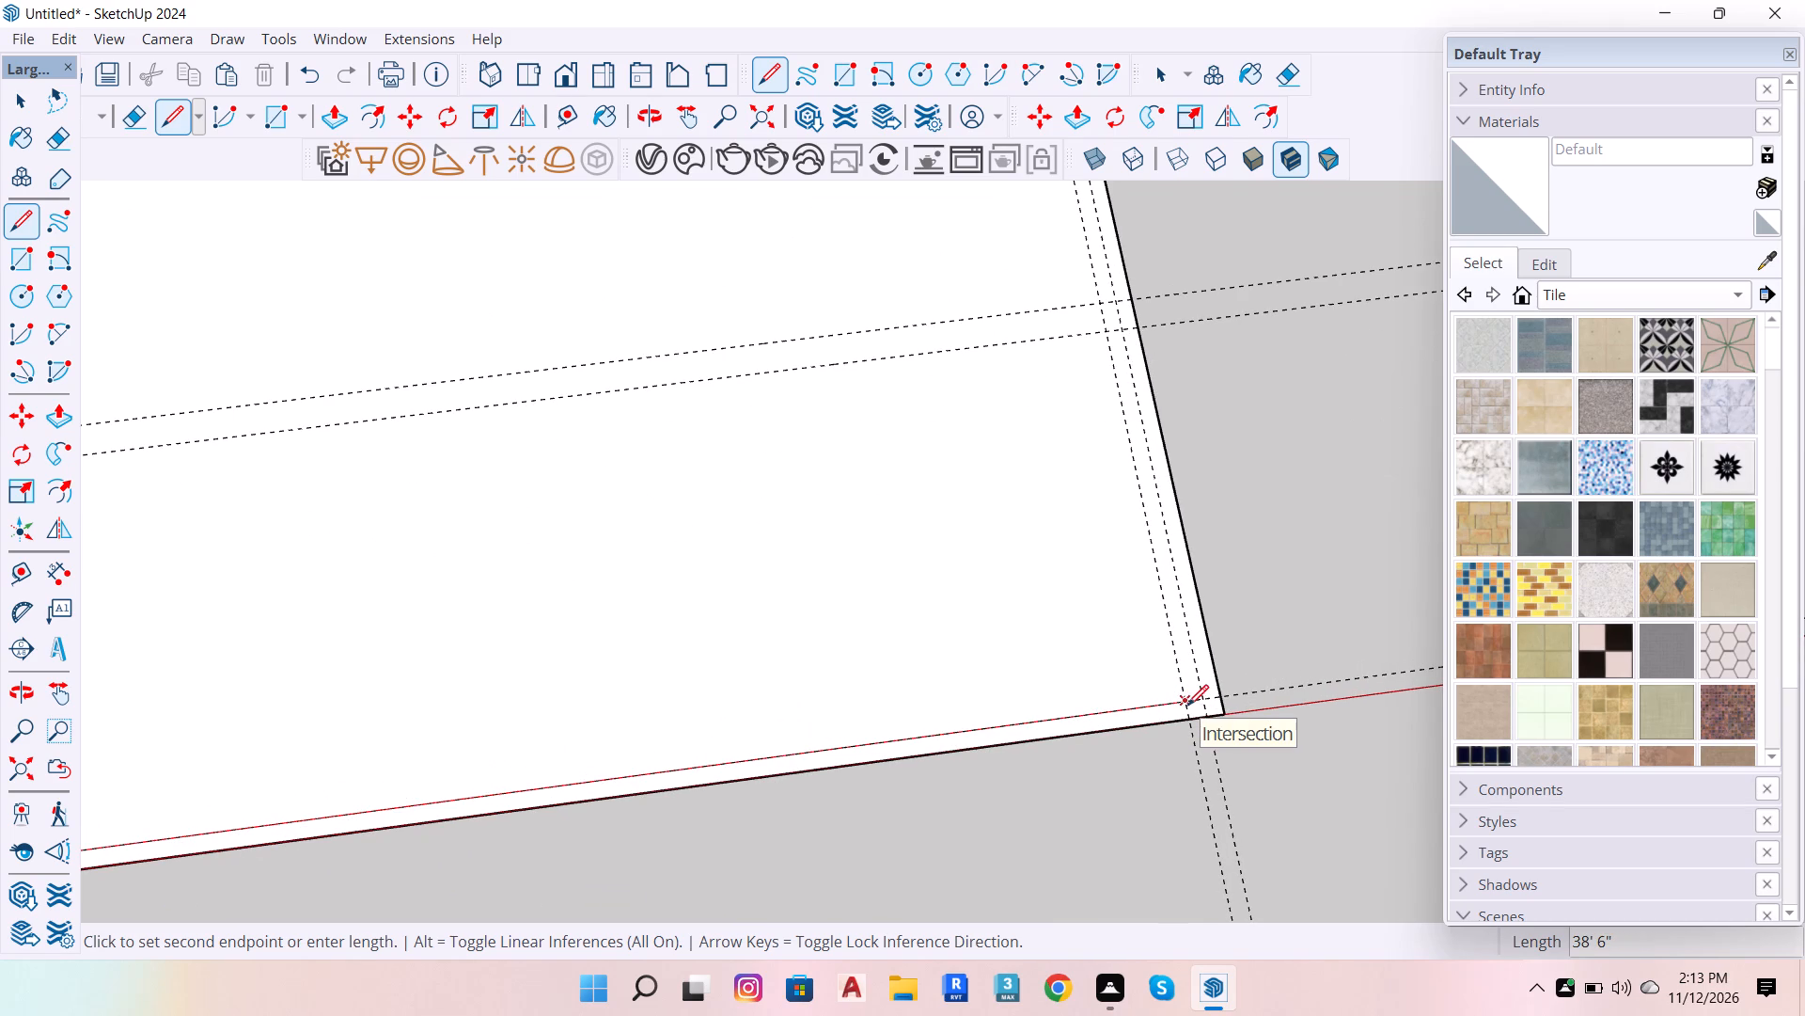
pyautogui.click(1201, 698)
# Continue the line along the opposite side's outer guide to the short line closing off the 15' line.
pyautogui.scroll(-20, 1254, 795)
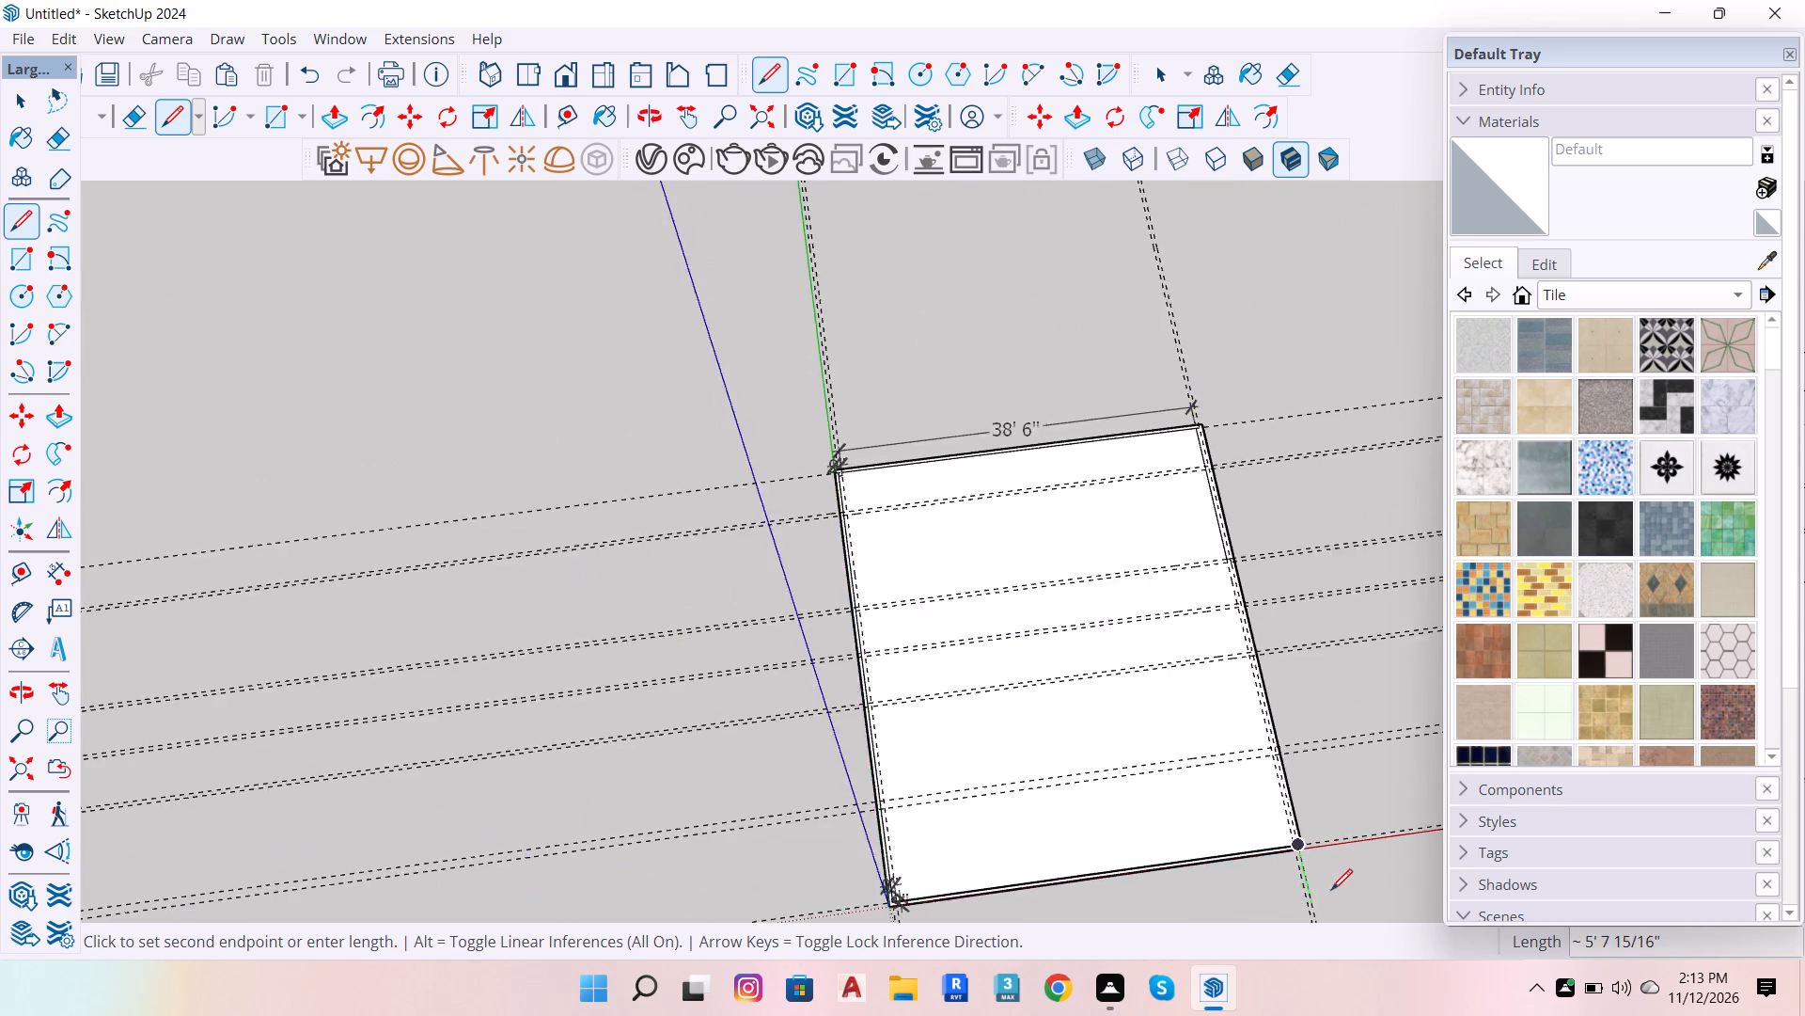
pyautogui.scroll(16, 1255, 610)
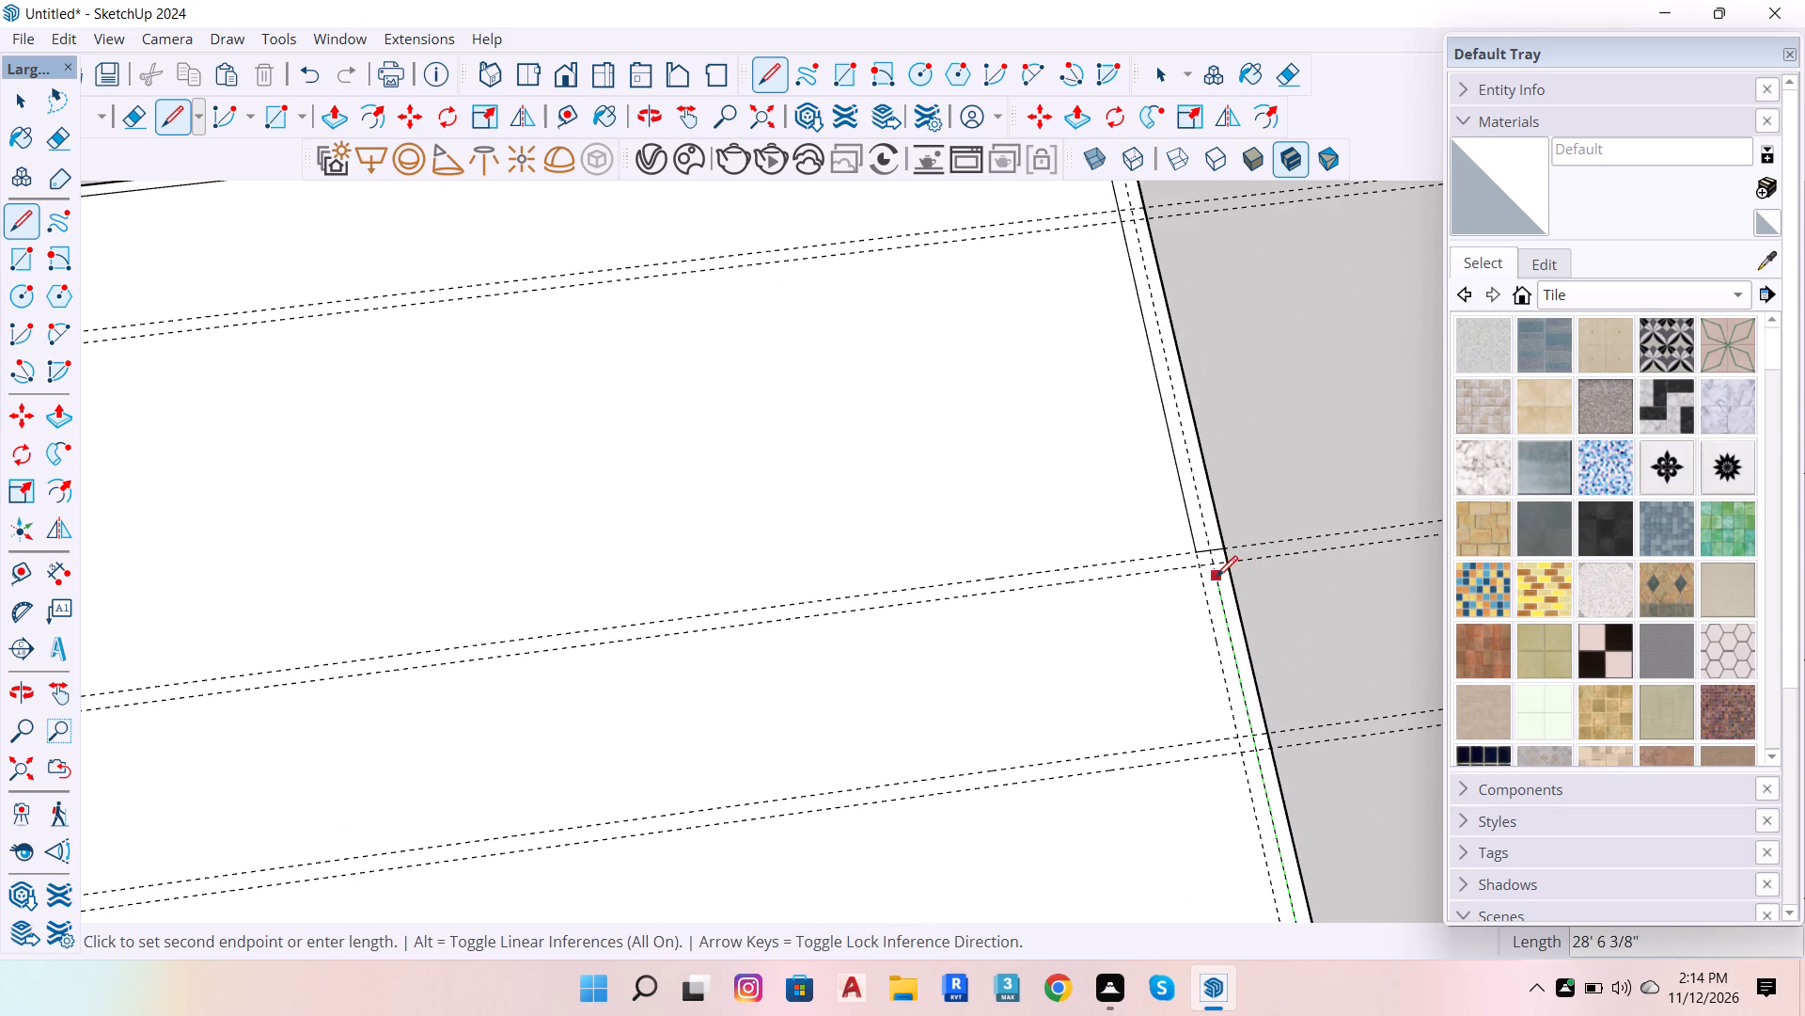
pyautogui.click(1212, 553)
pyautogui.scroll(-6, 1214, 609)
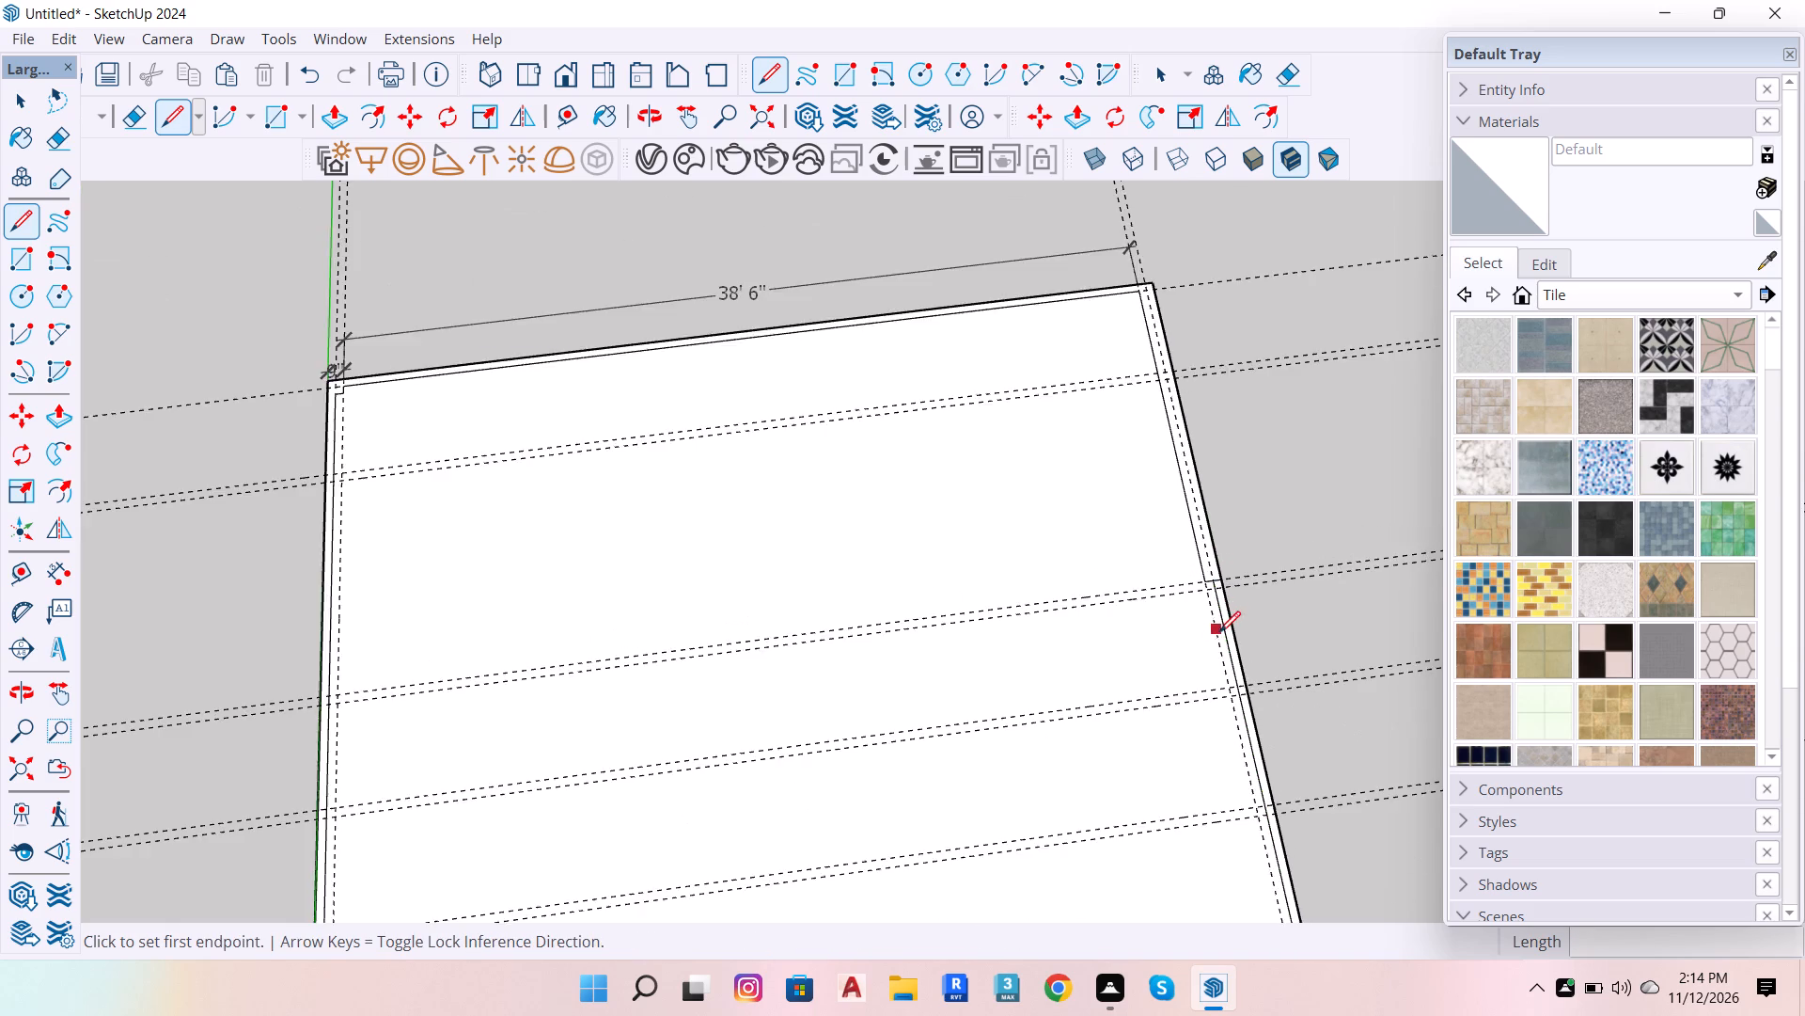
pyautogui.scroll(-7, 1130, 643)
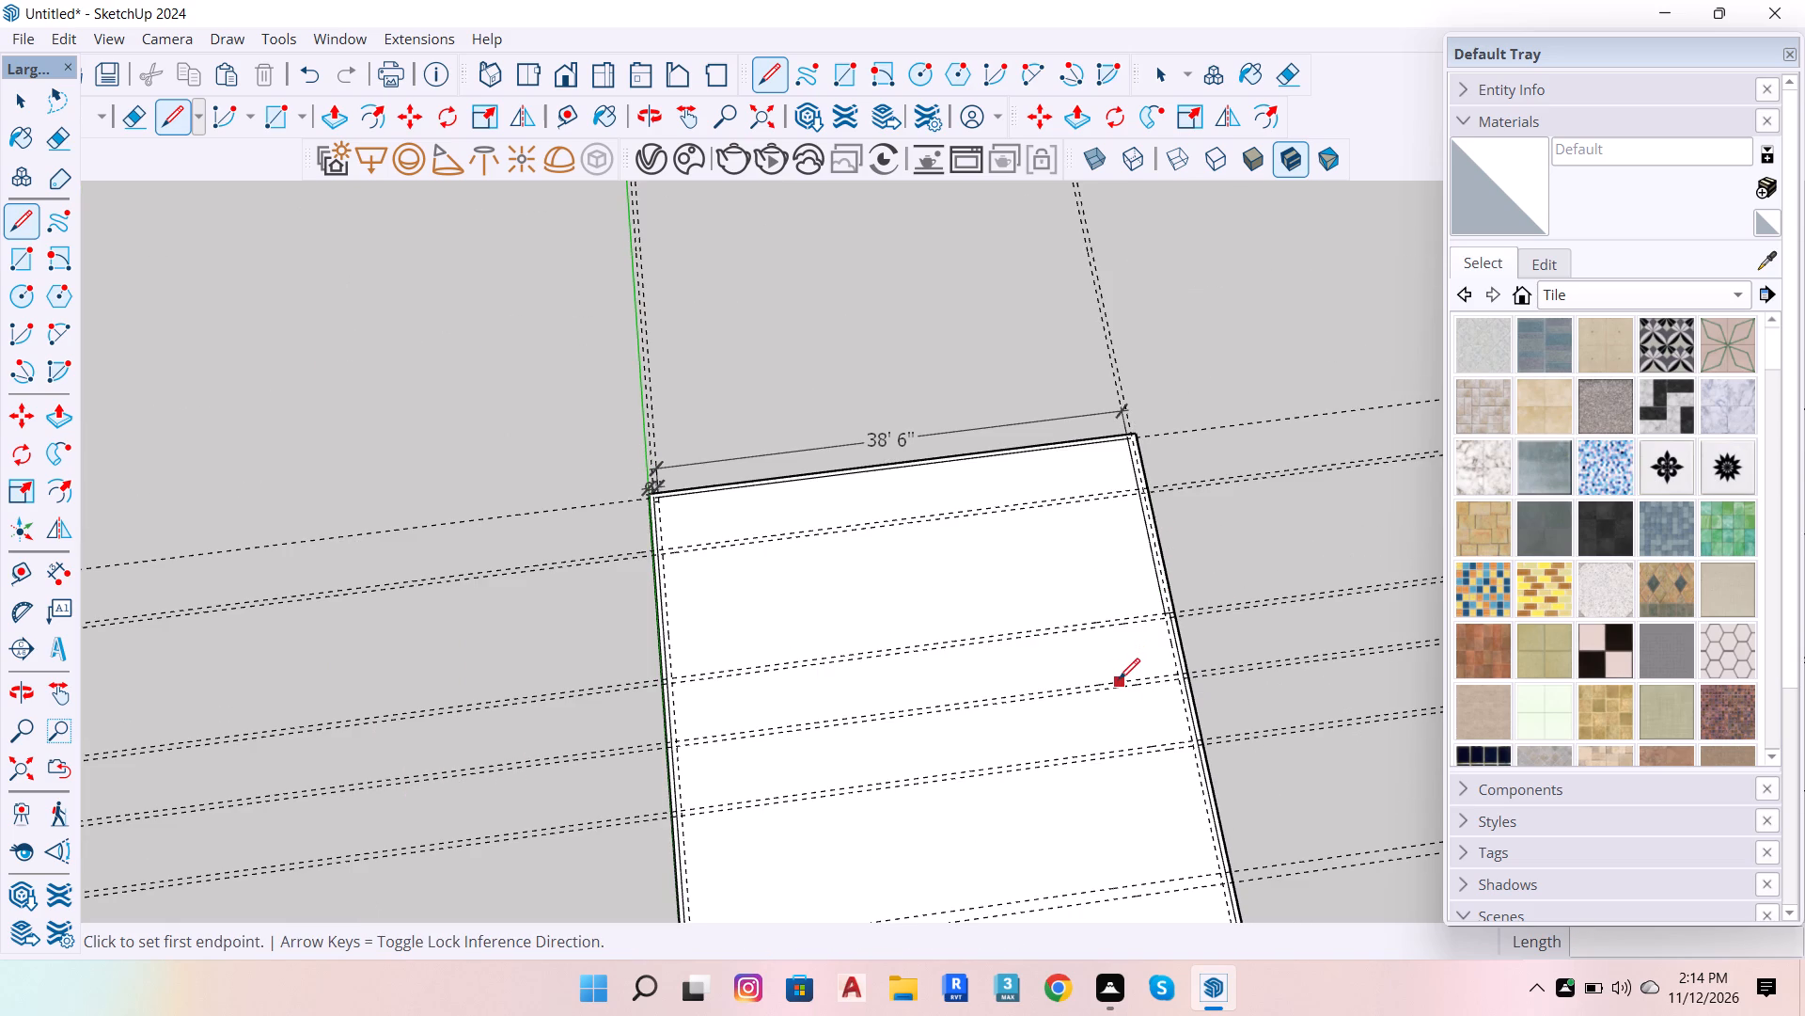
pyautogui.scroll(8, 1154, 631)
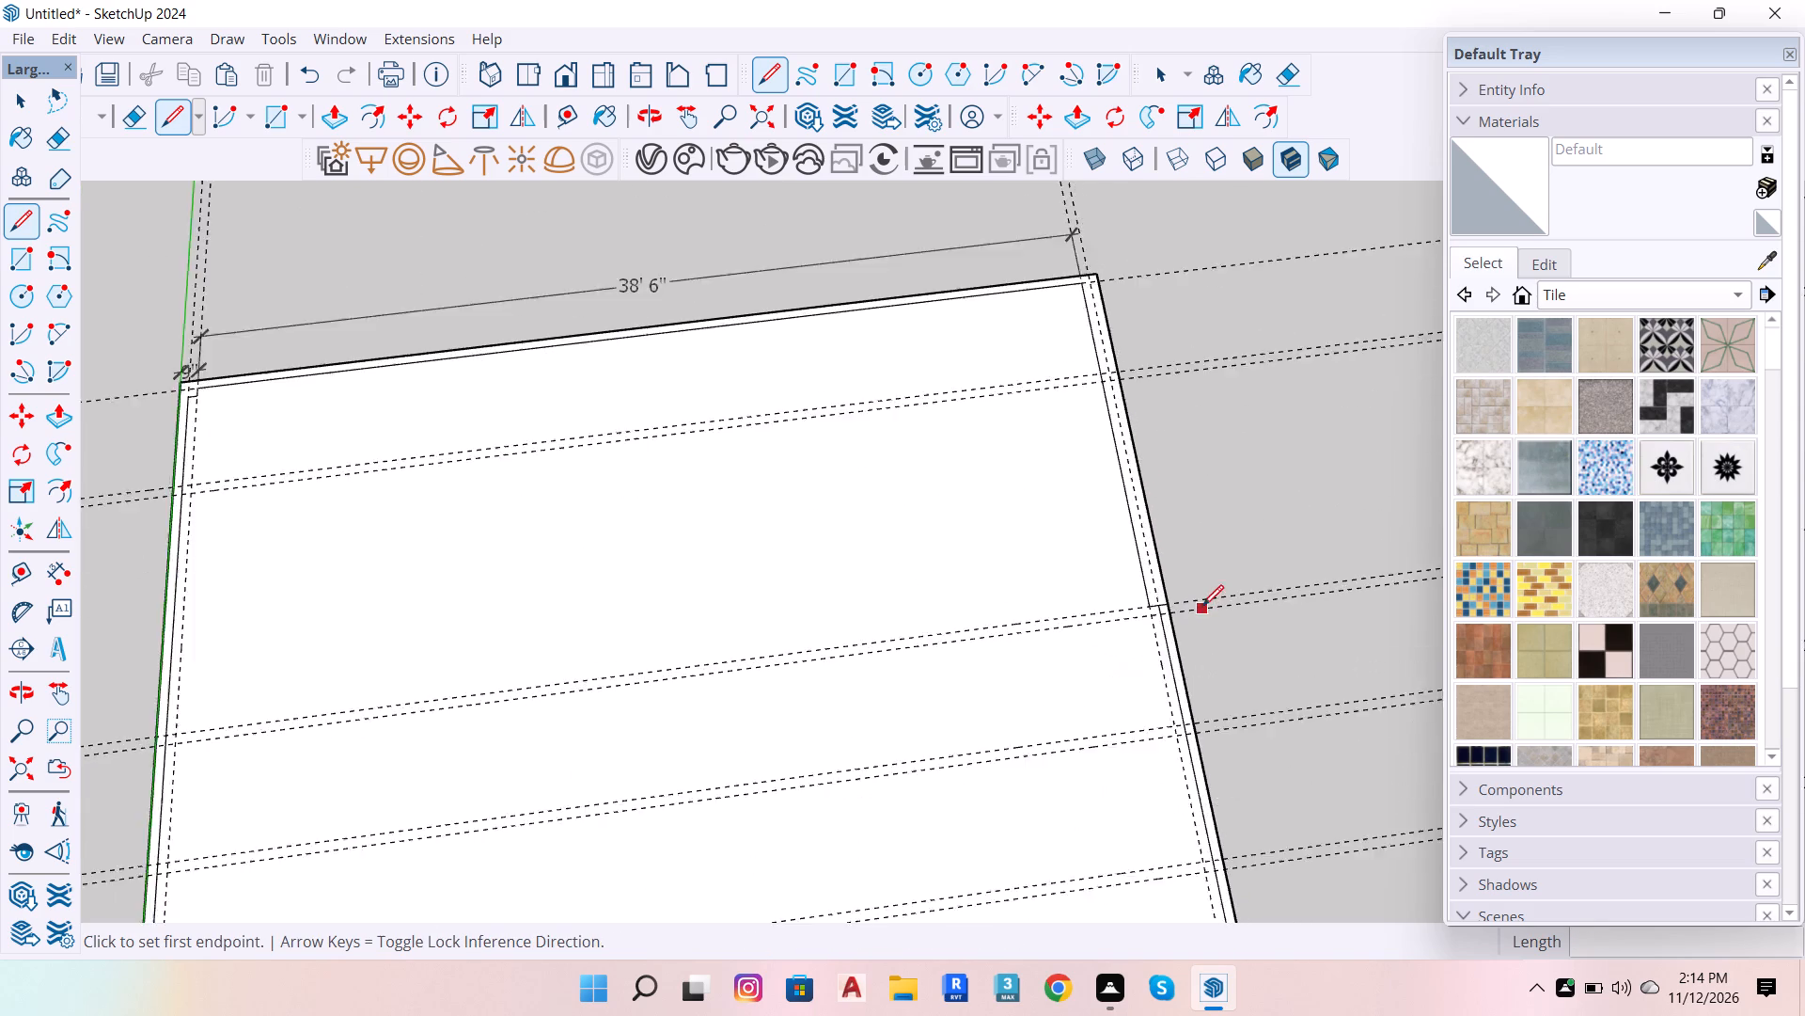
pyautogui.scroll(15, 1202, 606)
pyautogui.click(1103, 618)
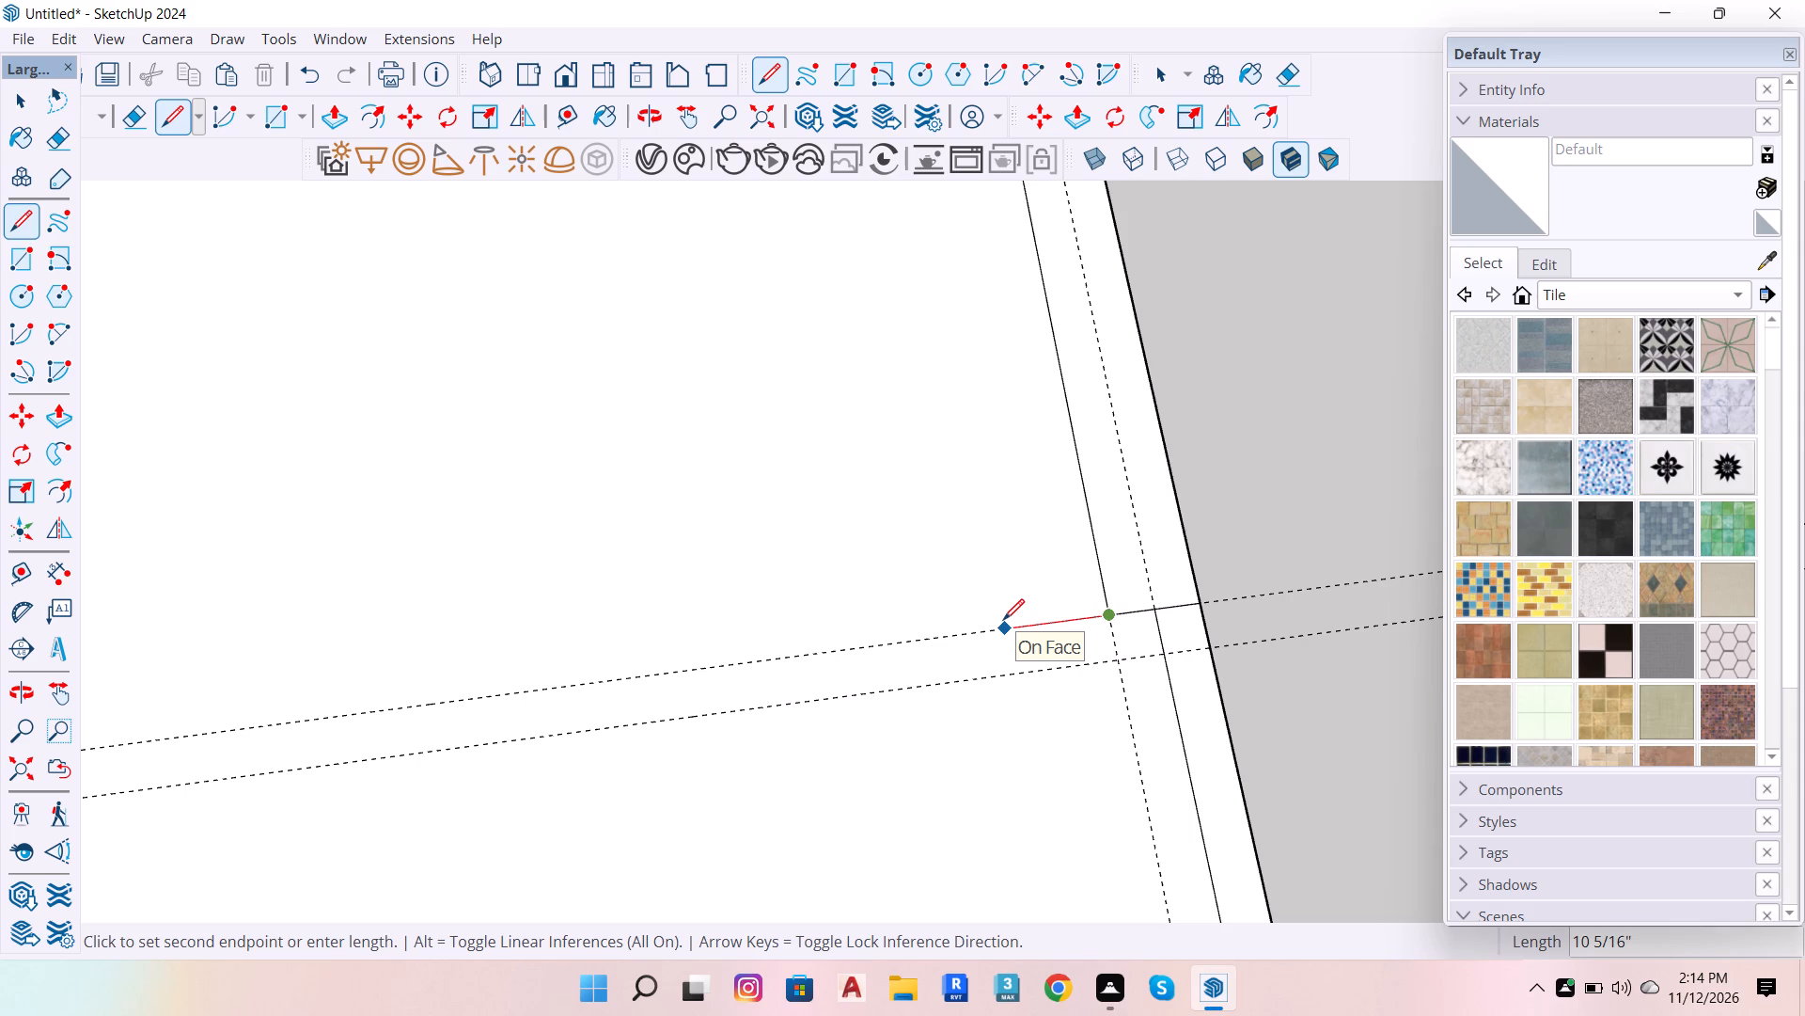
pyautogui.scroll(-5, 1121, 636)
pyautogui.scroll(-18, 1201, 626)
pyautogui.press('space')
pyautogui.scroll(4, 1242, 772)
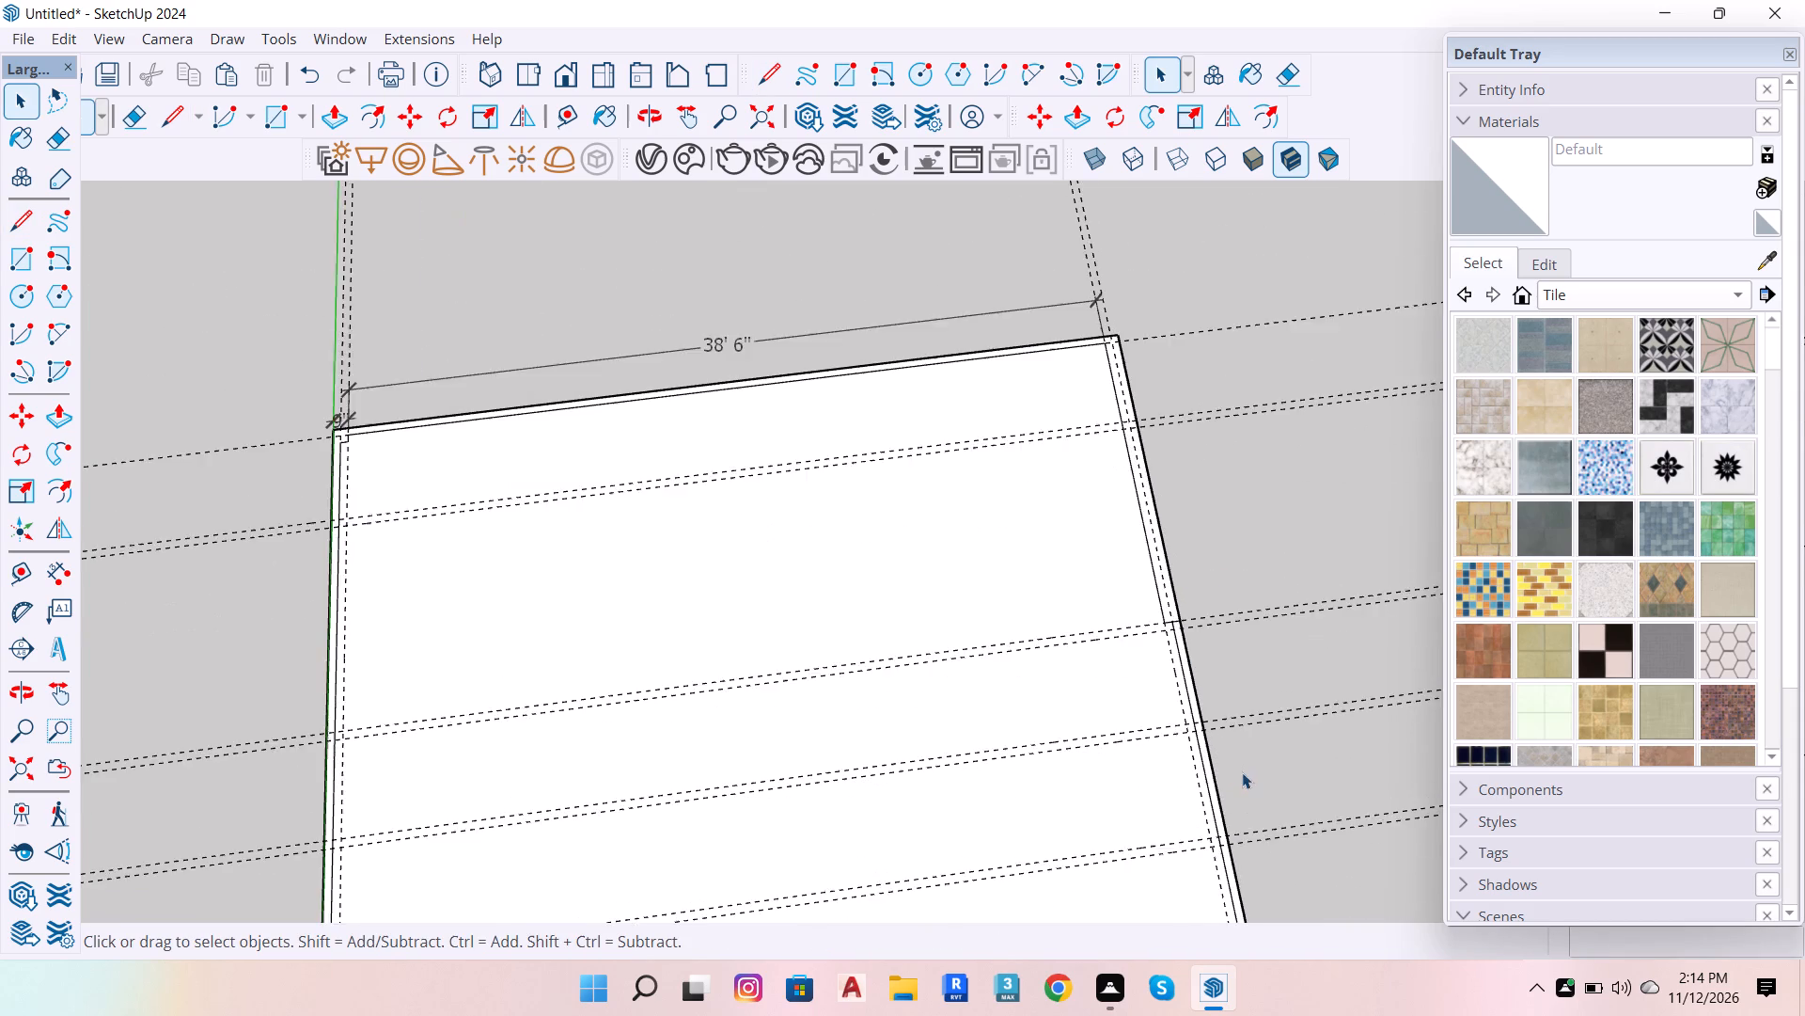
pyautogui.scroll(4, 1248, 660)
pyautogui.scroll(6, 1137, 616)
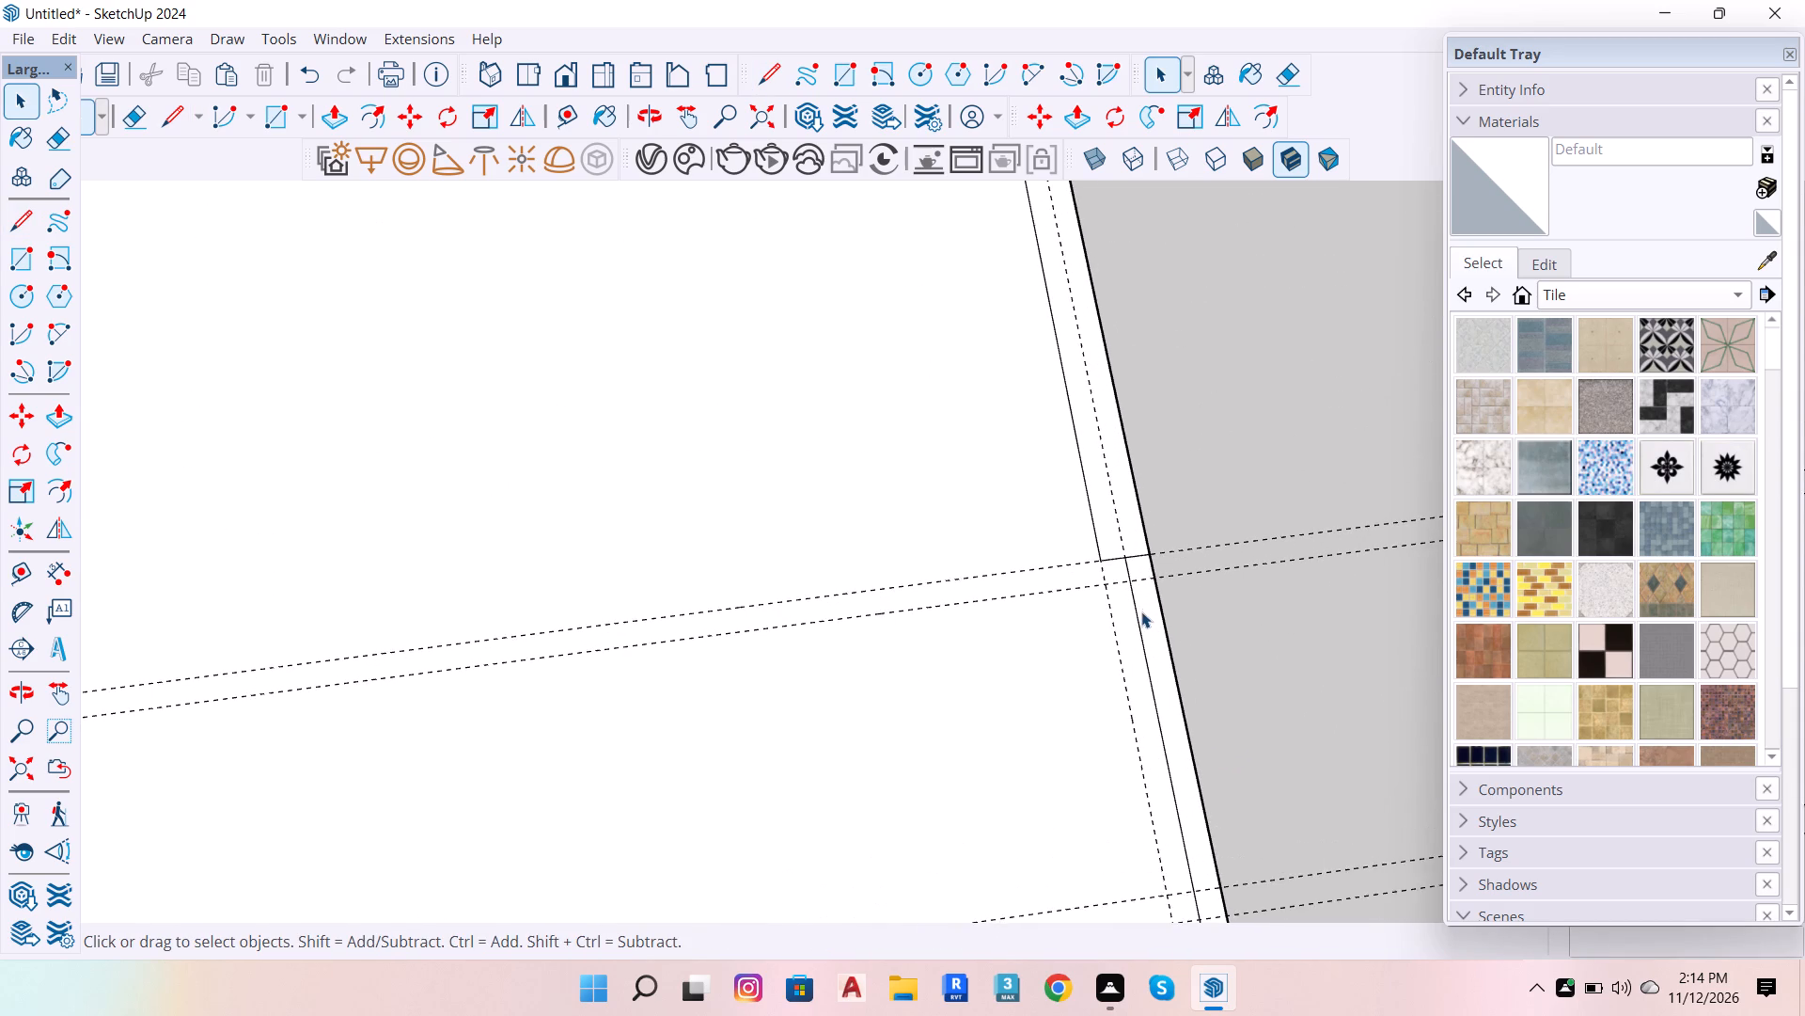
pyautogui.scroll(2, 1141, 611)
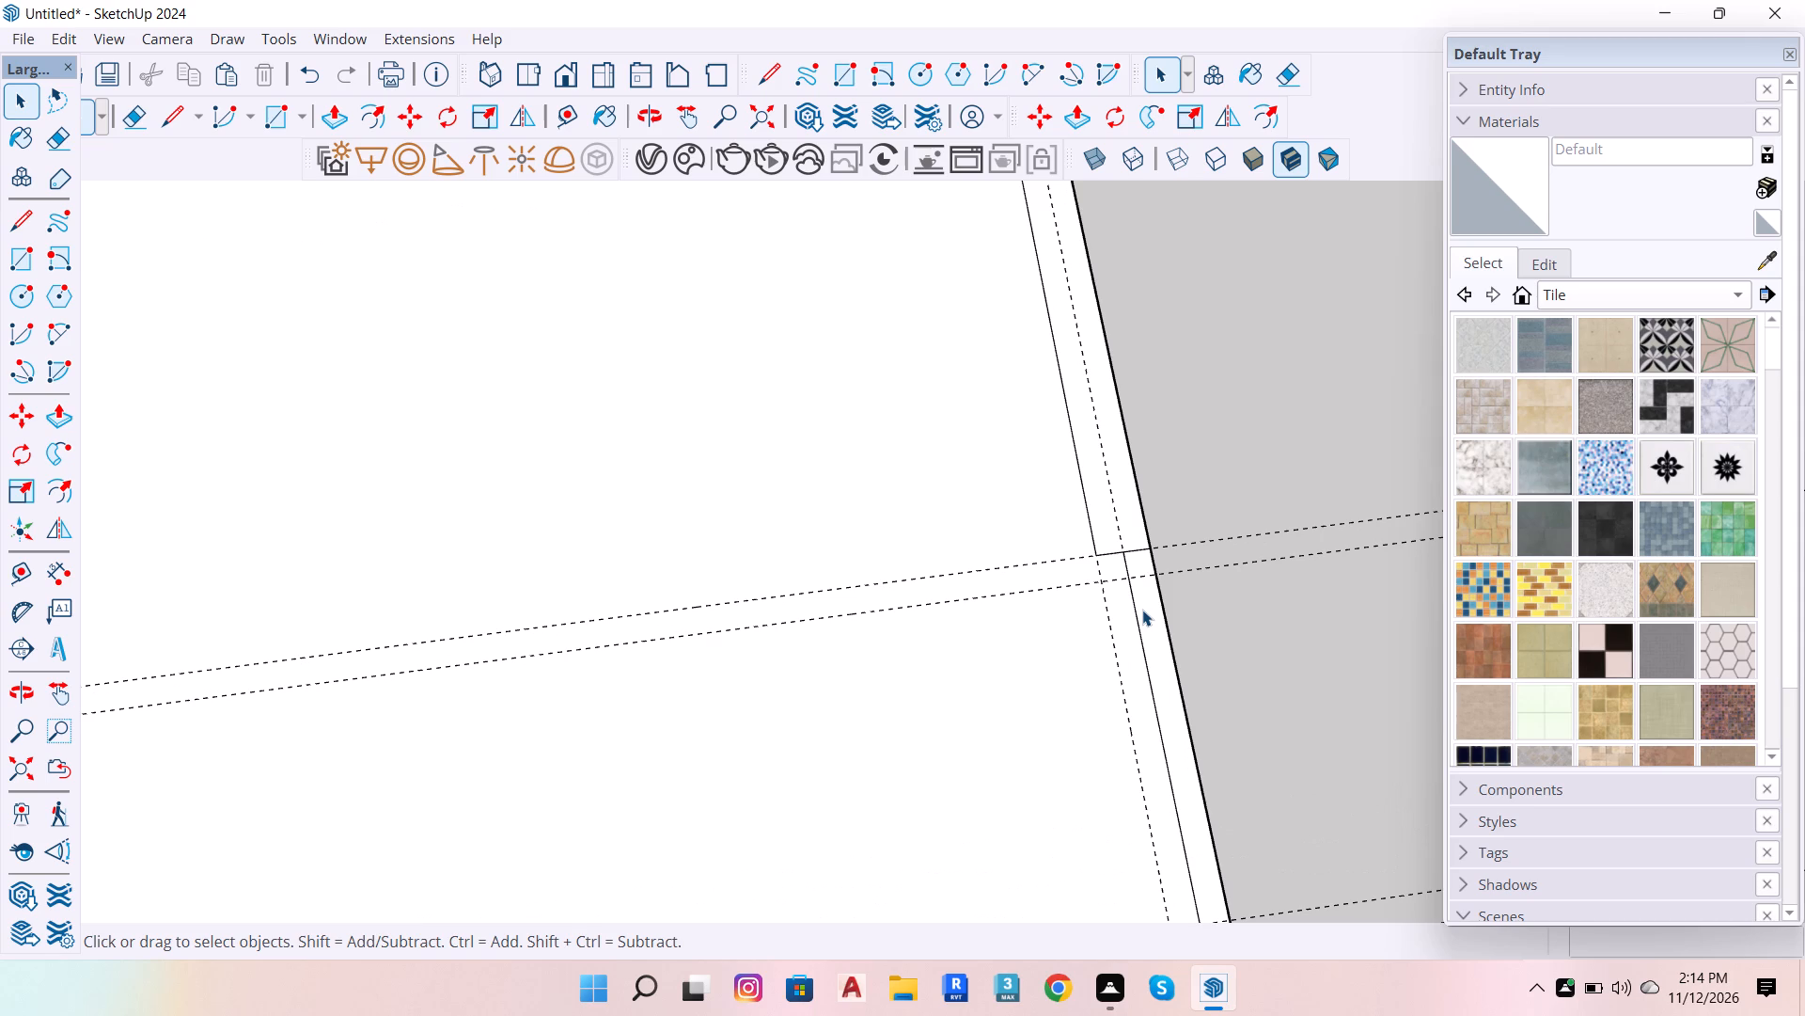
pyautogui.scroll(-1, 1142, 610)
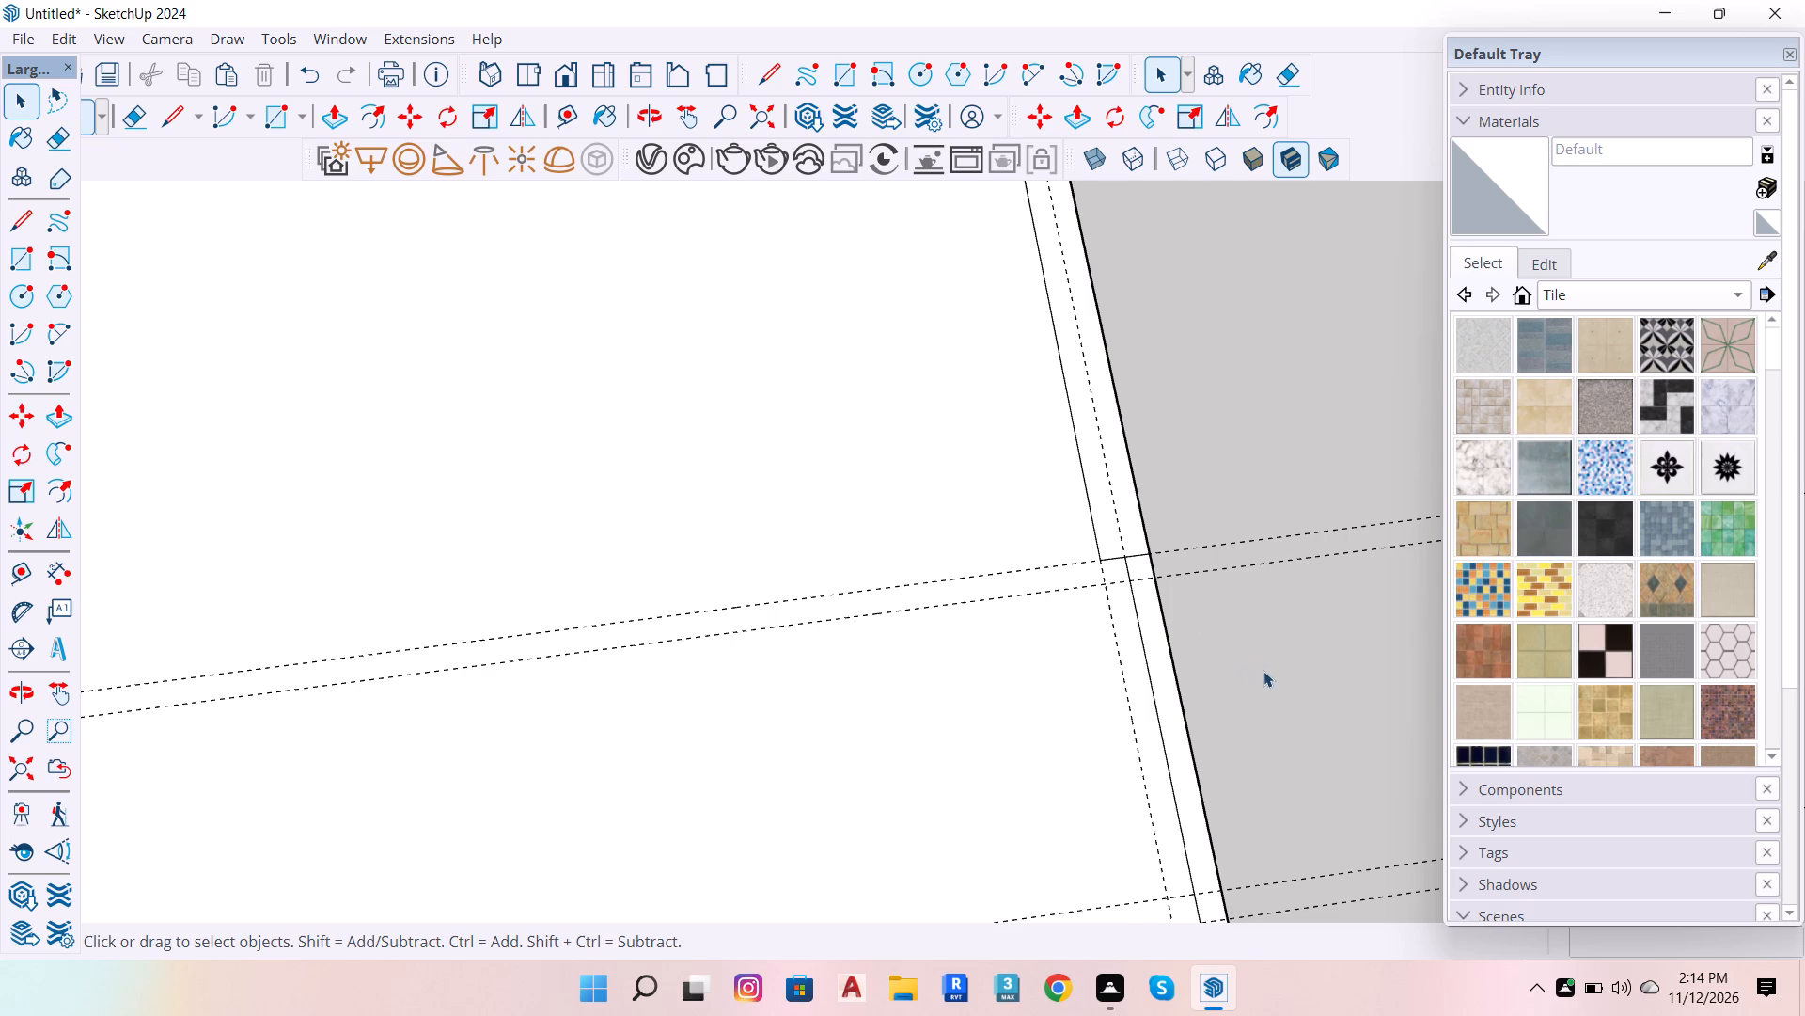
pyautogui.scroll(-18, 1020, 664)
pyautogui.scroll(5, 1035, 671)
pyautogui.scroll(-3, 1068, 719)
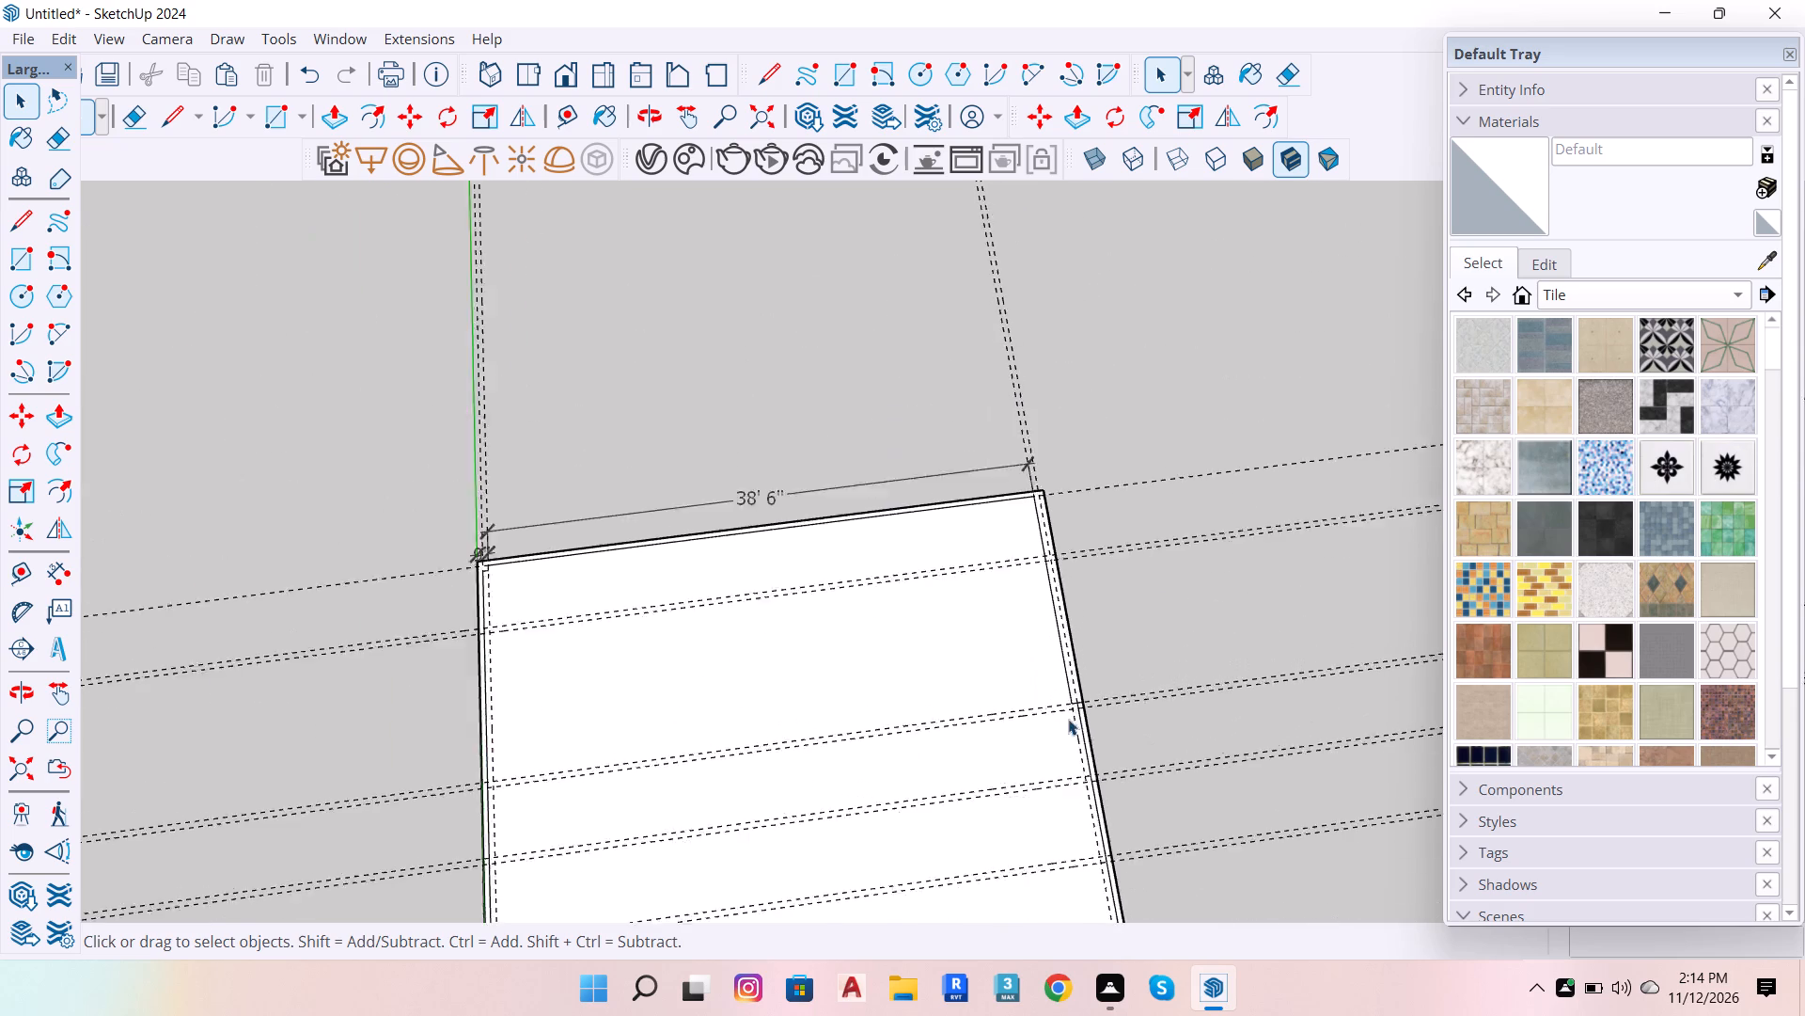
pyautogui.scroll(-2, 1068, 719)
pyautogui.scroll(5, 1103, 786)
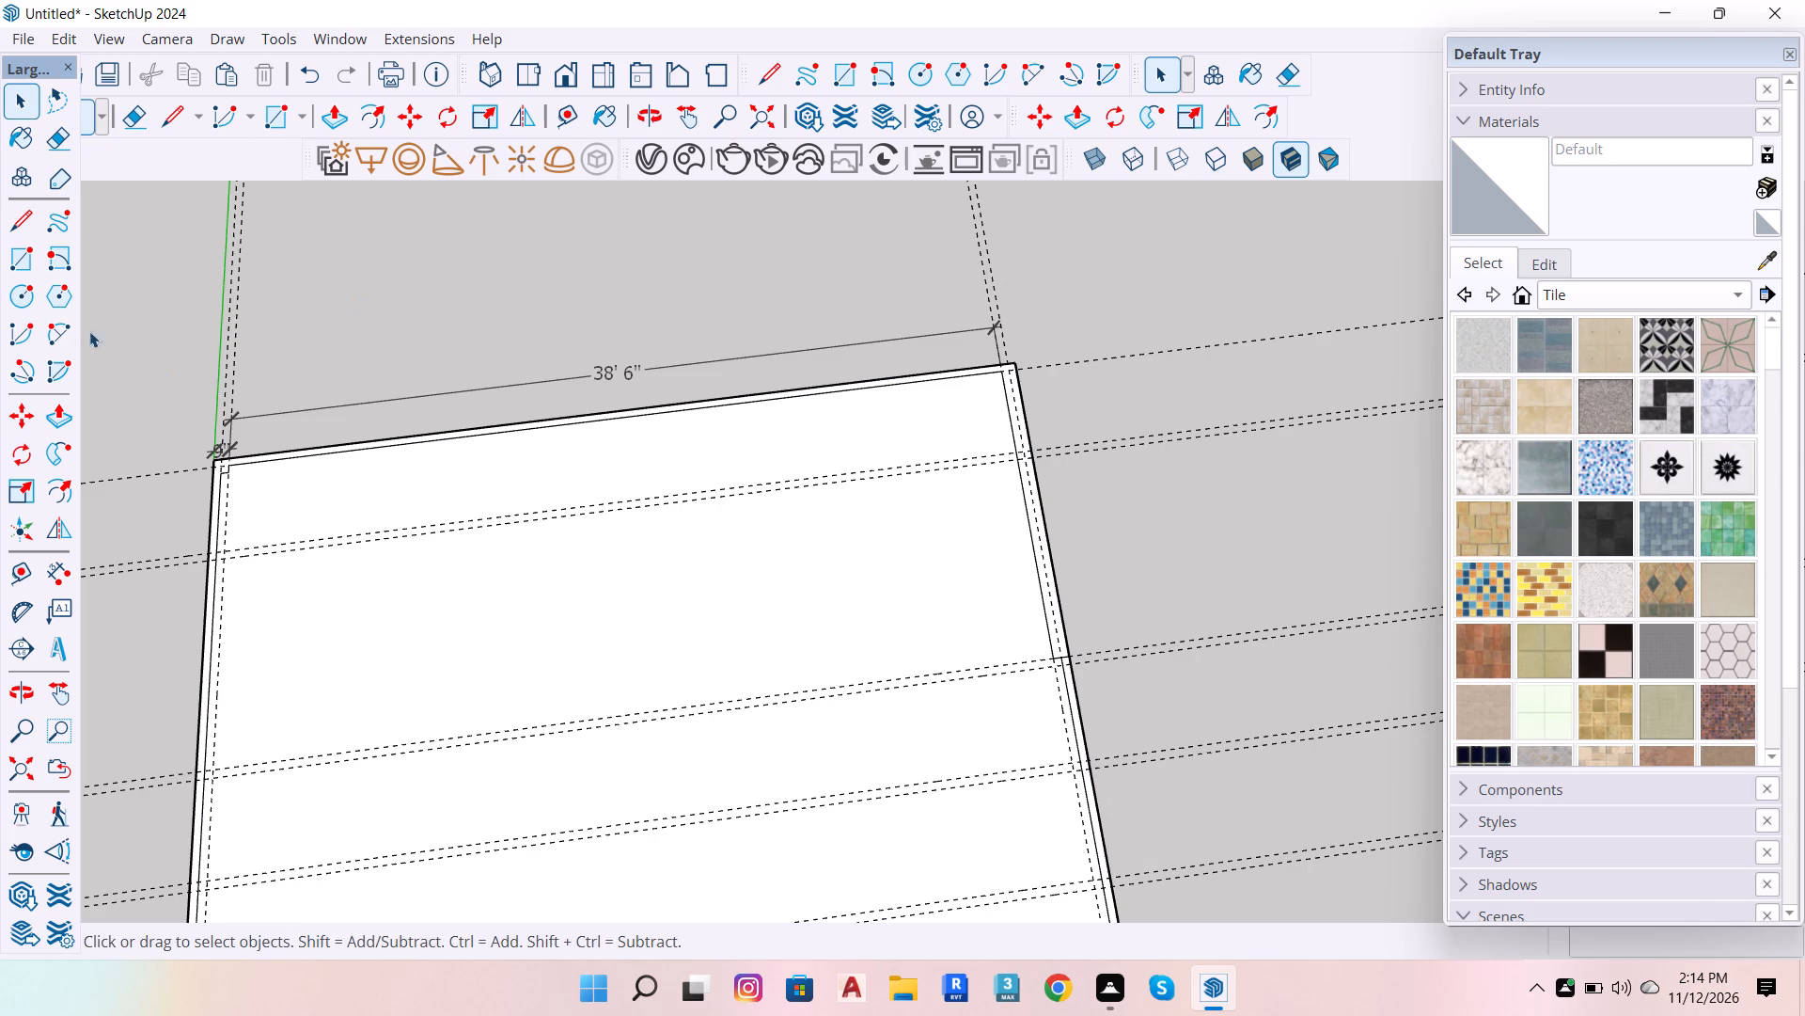
# Place a guide 5'4" in from the floor's edge opposite the green axis, and a second guide 4.5" beyond it.
pyautogui.click(10, 563)
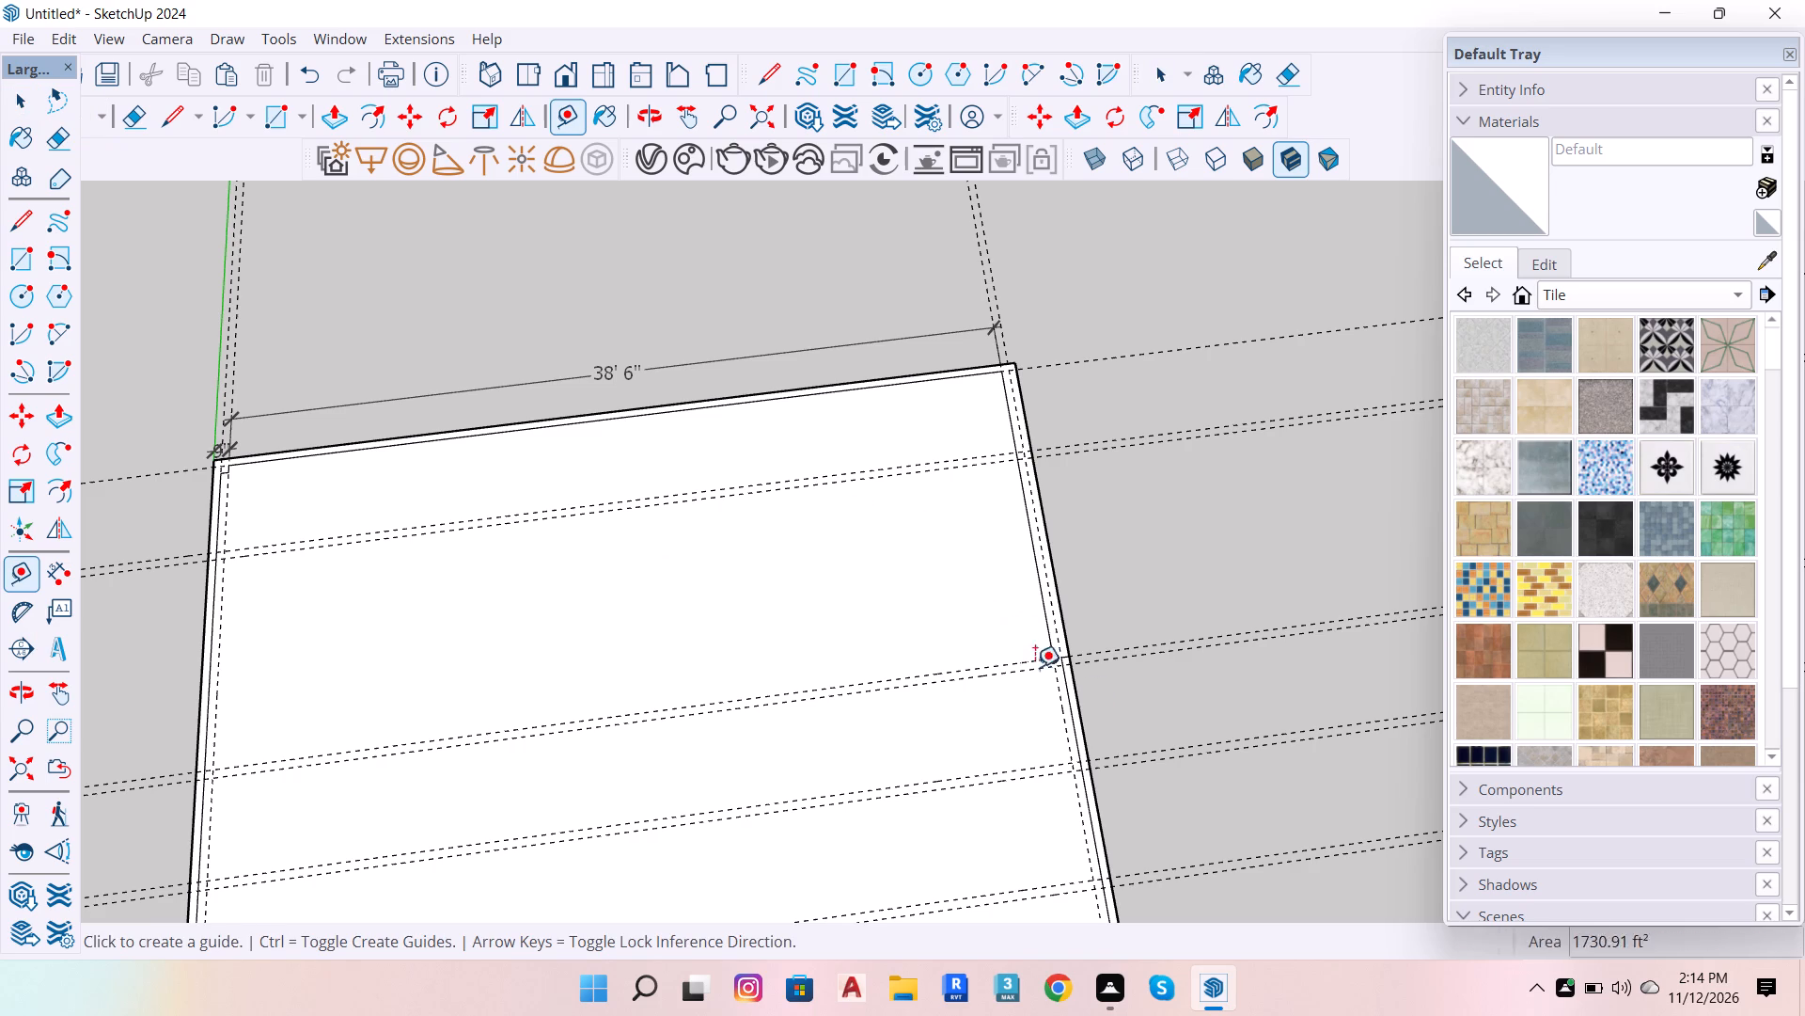
pyautogui.scroll(6, 1076, 708)
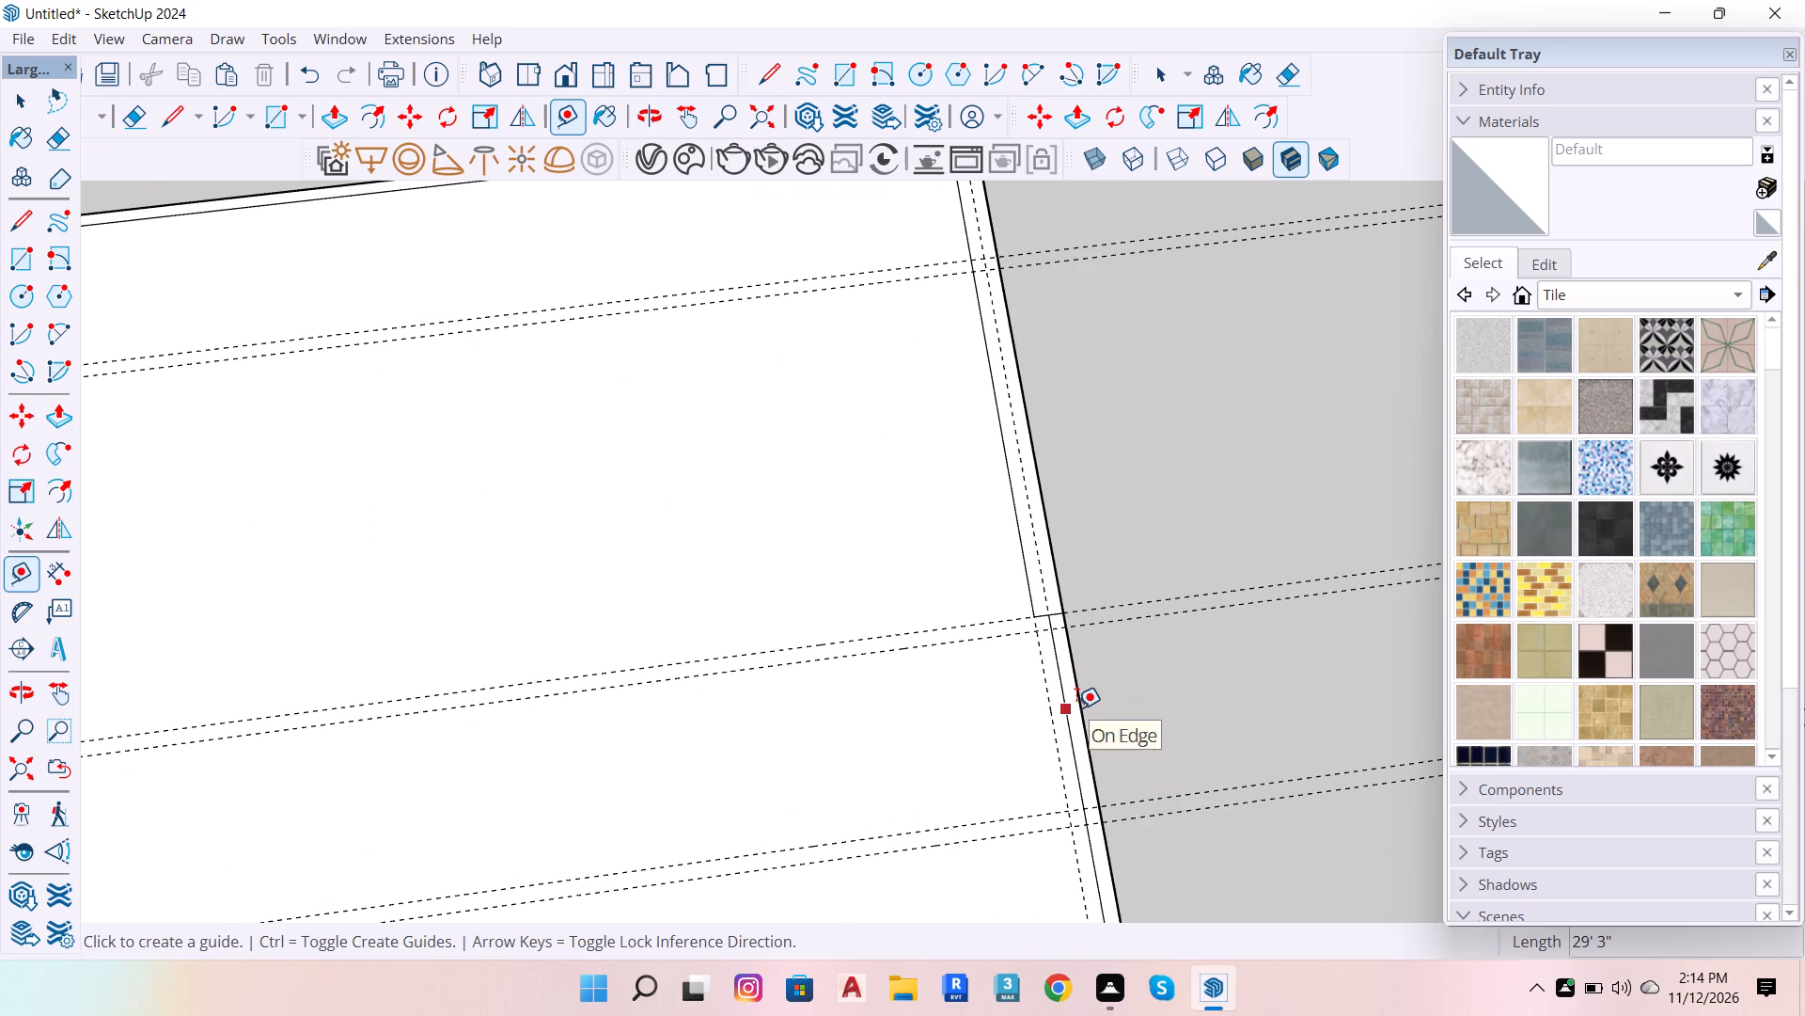
pyautogui.click(1076, 708)
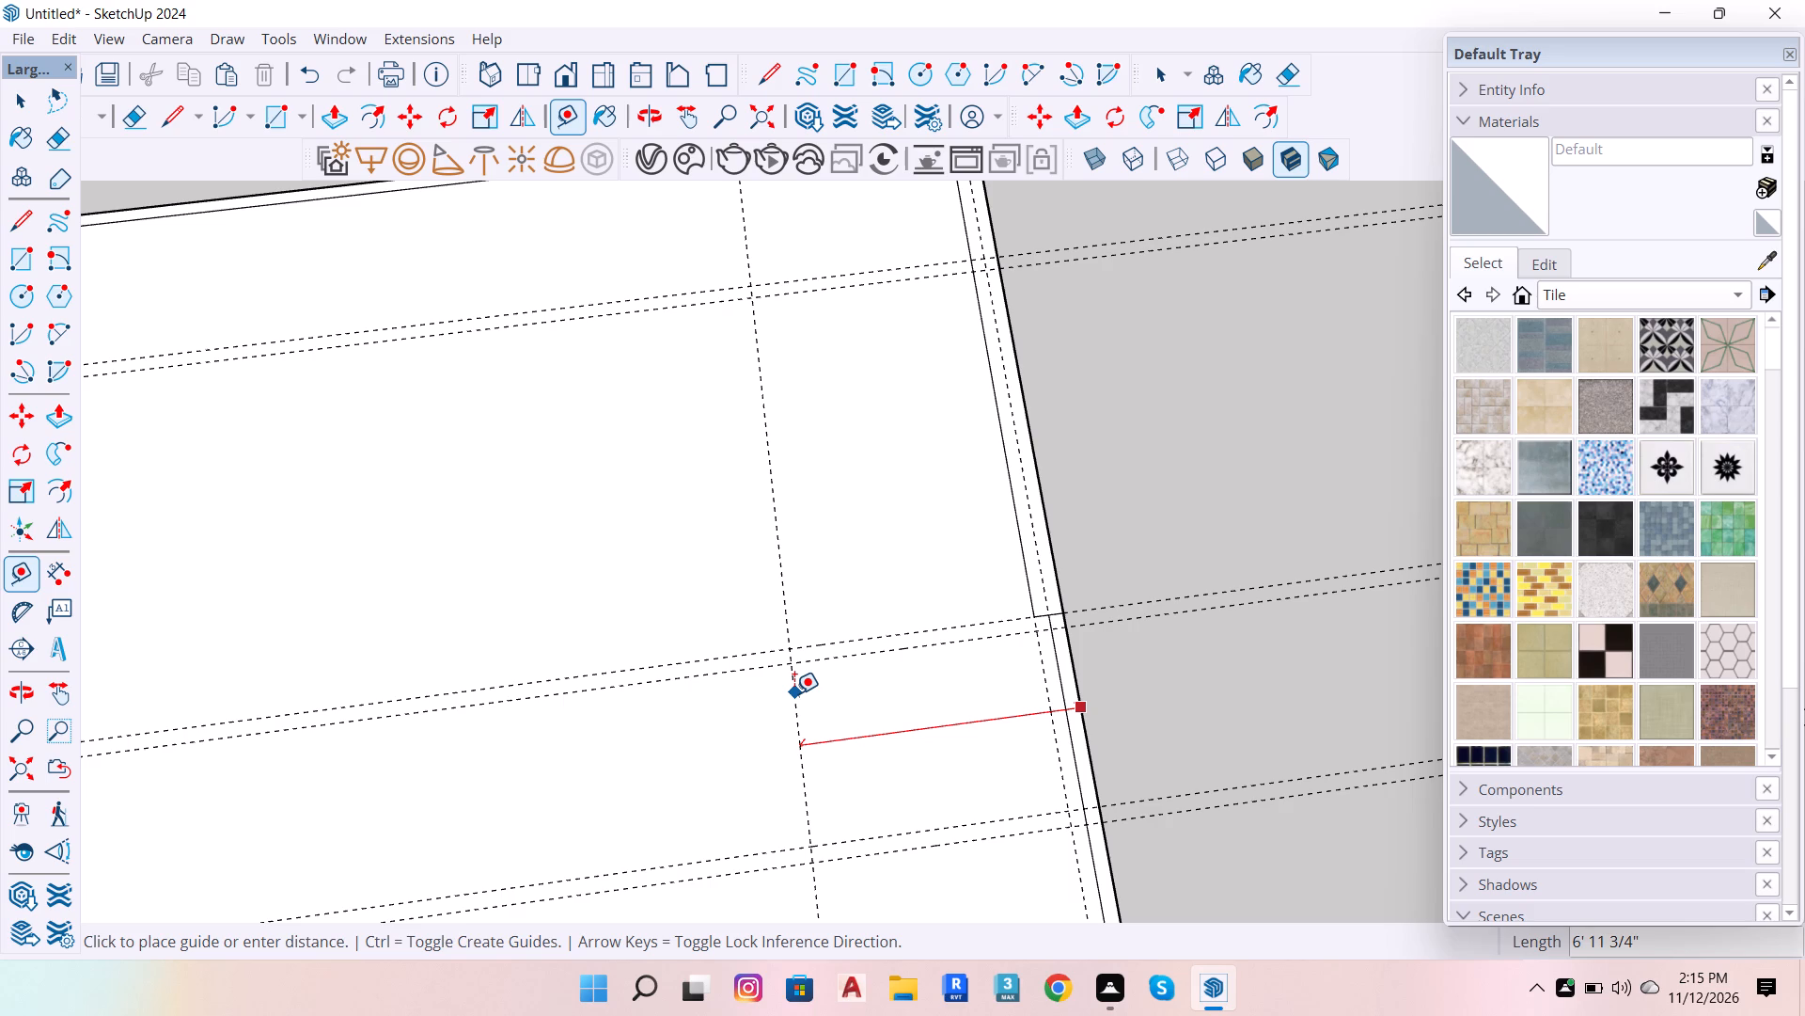
pyautogui.write("5'")
pyautogui.press('4')
pyautogui.press('Return')
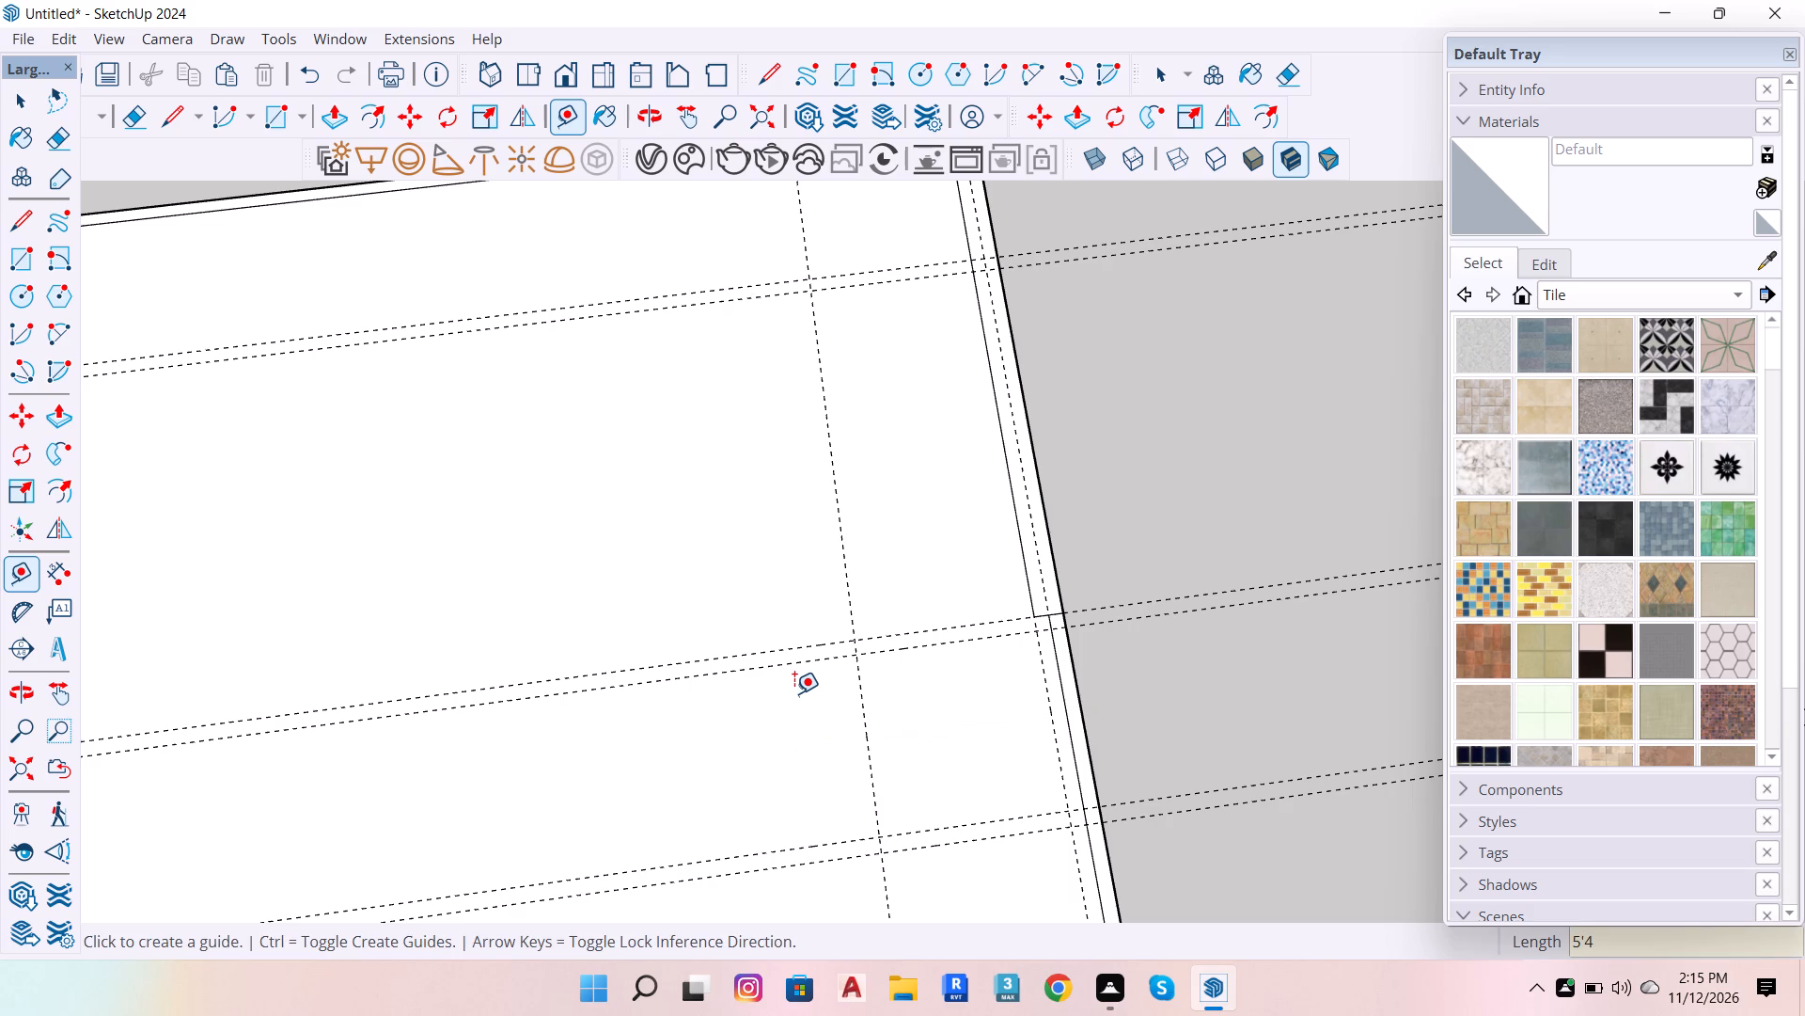
pyautogui.click(848, 578)
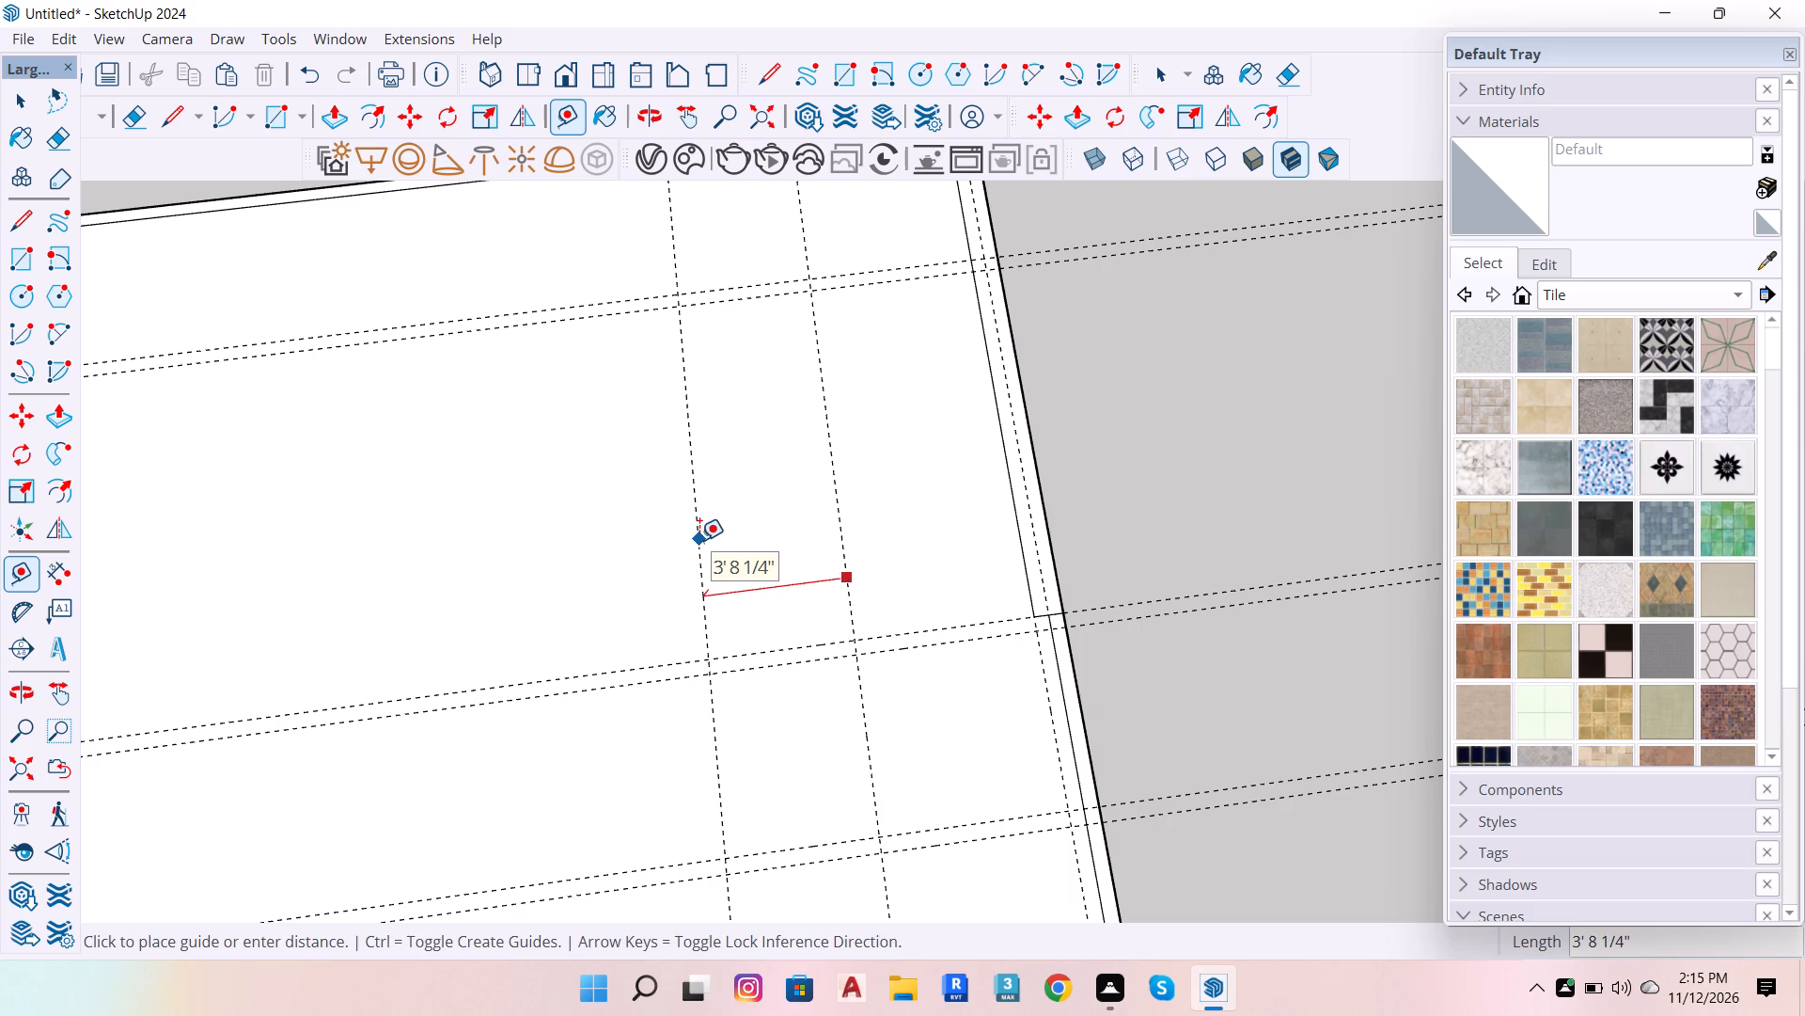
pyautogui.write('4.5')
pyautogui.press('Return')
# Draw a small room's 4'7" by 4'6" inner rectangle and surrounding outer rectangle on the guides, starting at the 15' line's closing line.
pyautogui.scroll(-3, 742, 643)
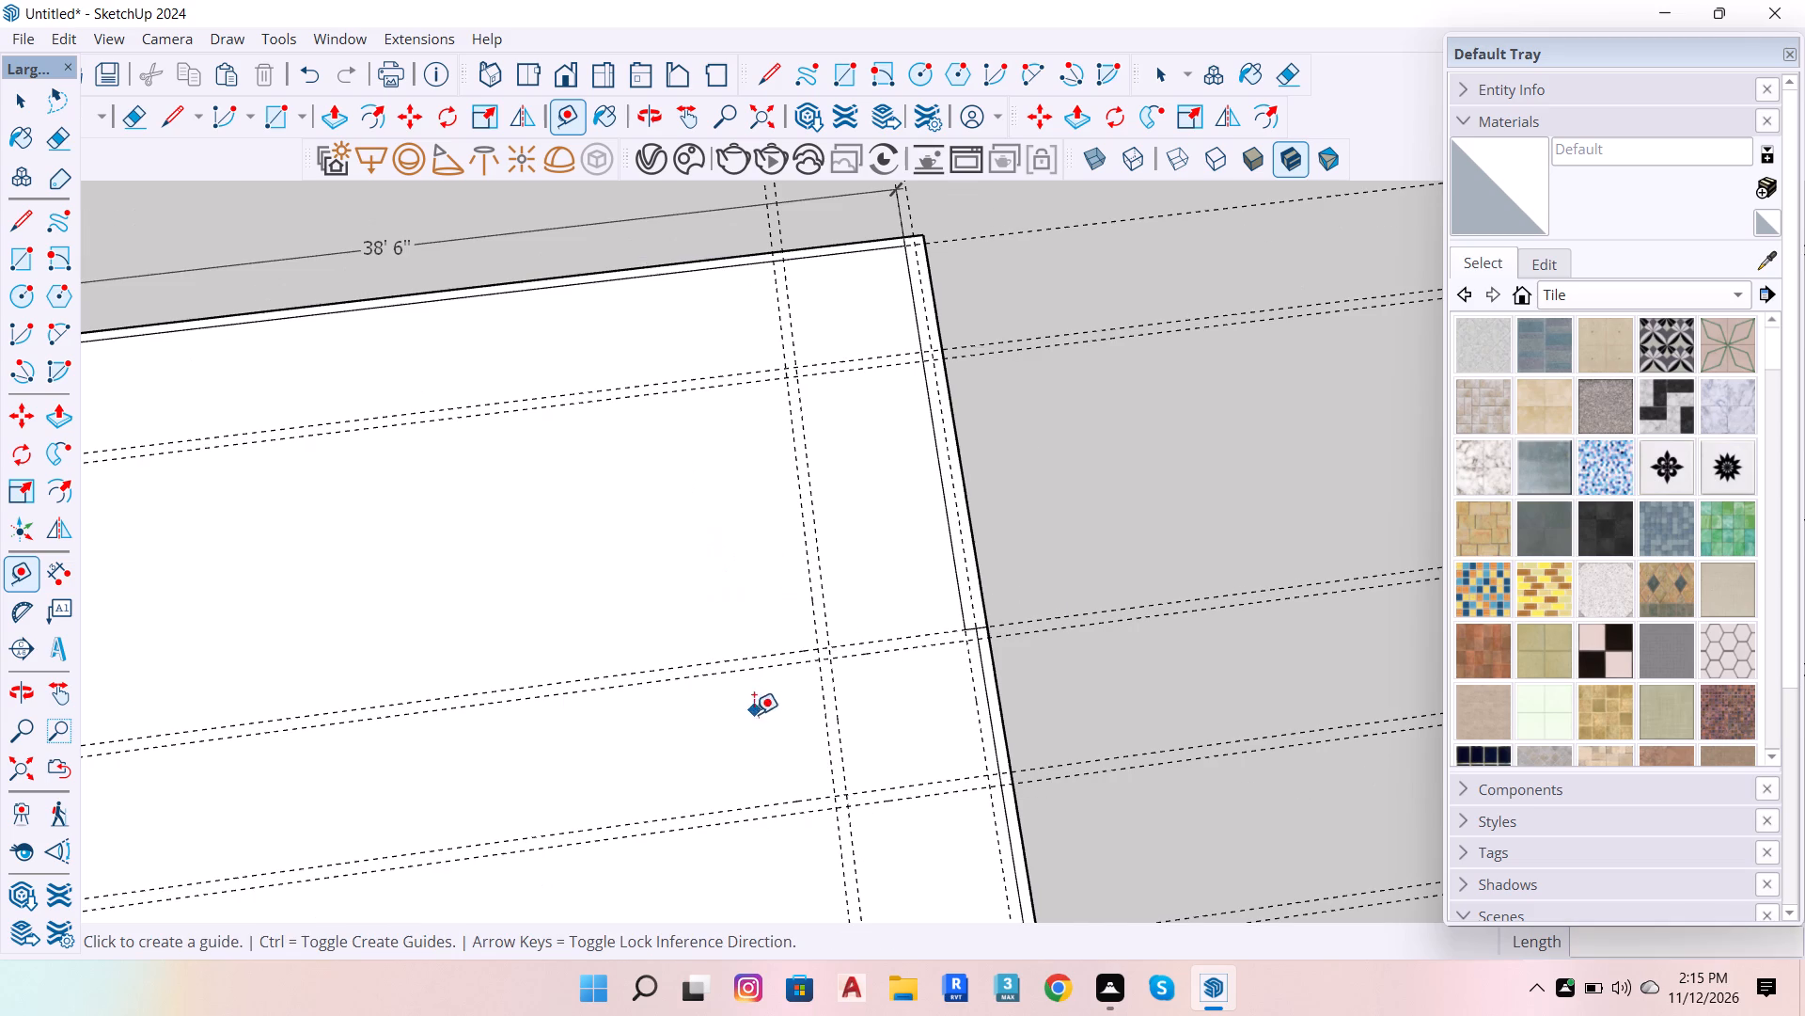
pyautogui.scroll(3, 891, 663)
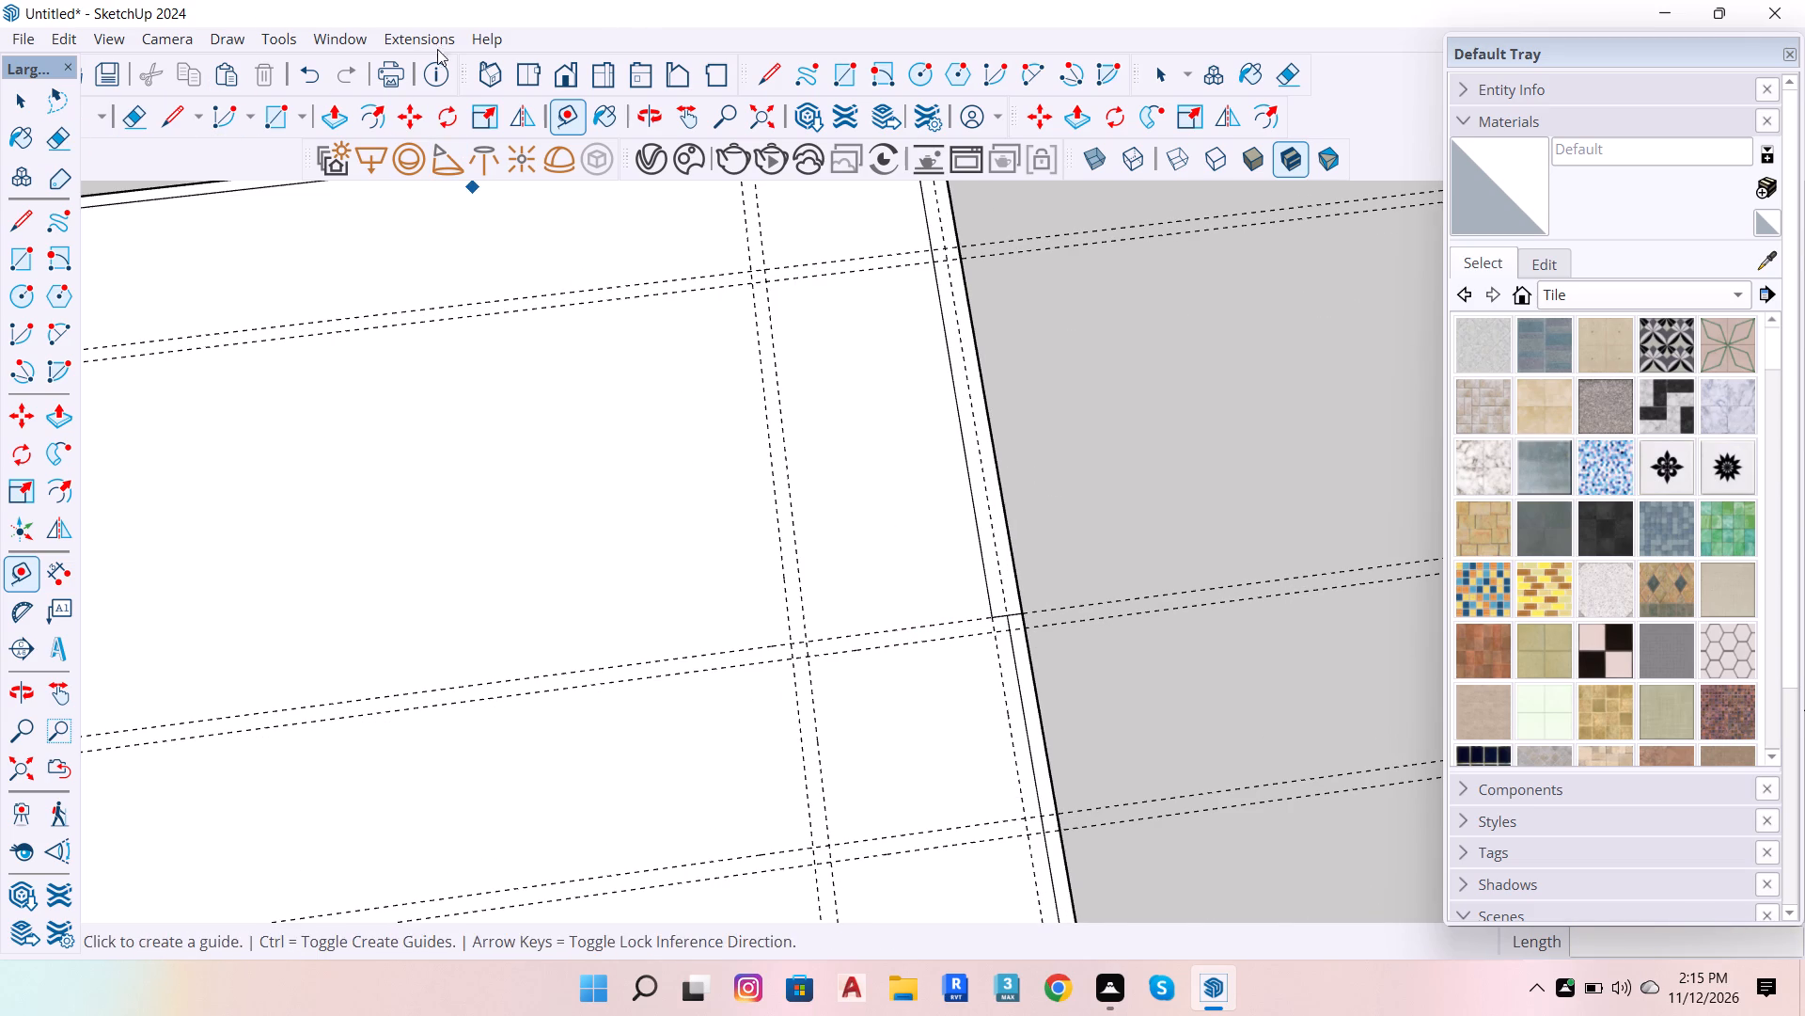
pyautogui.click(278, 116)
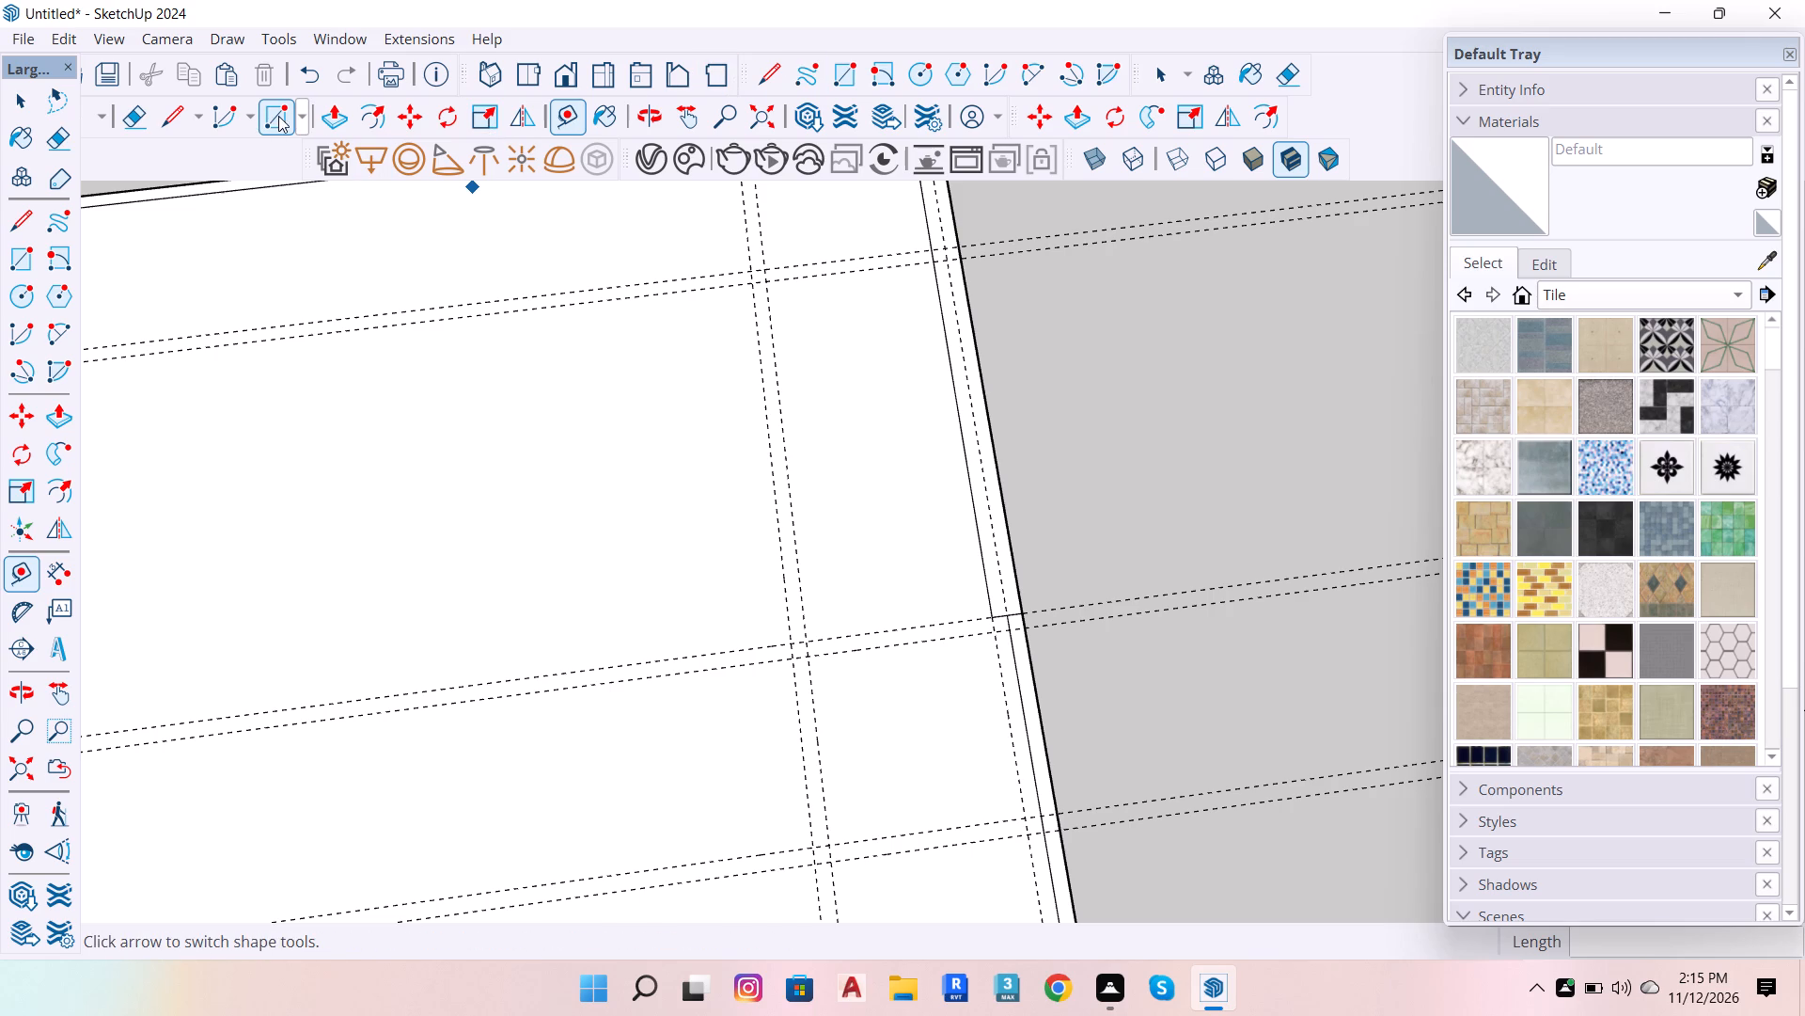
pyautogui.click(812, 660)
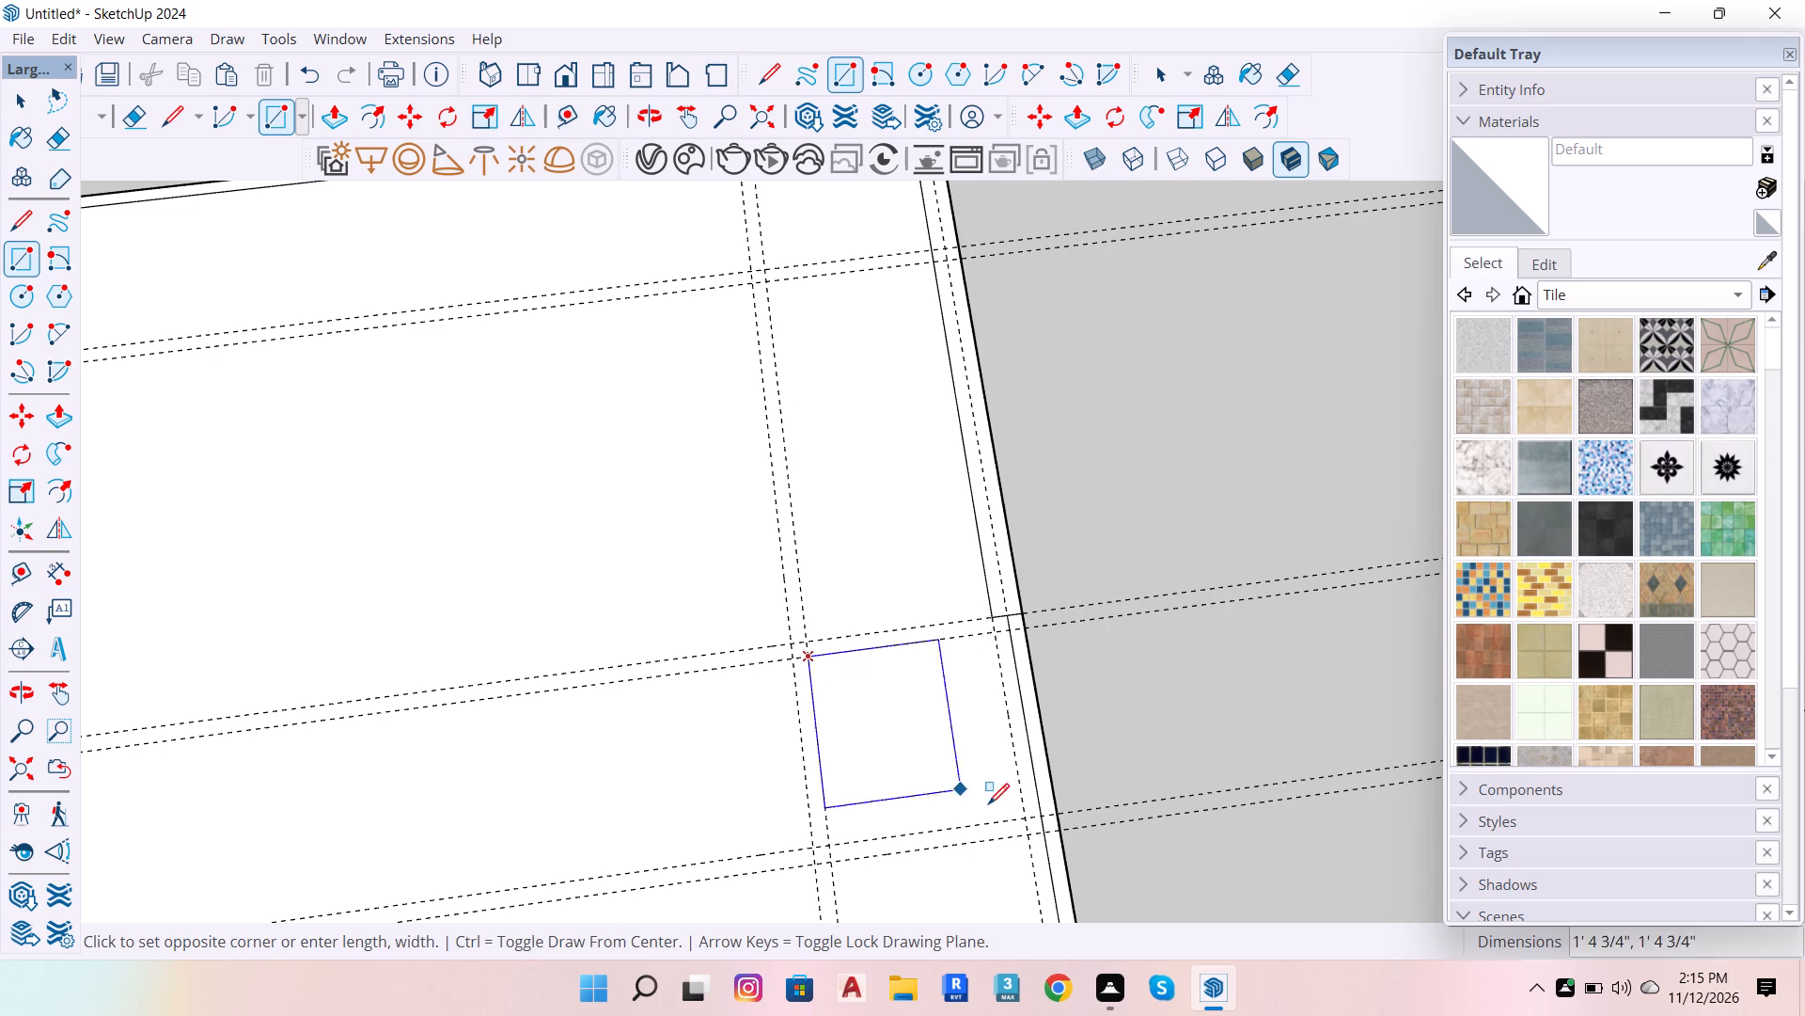
pyautogui.click(1023, 818)
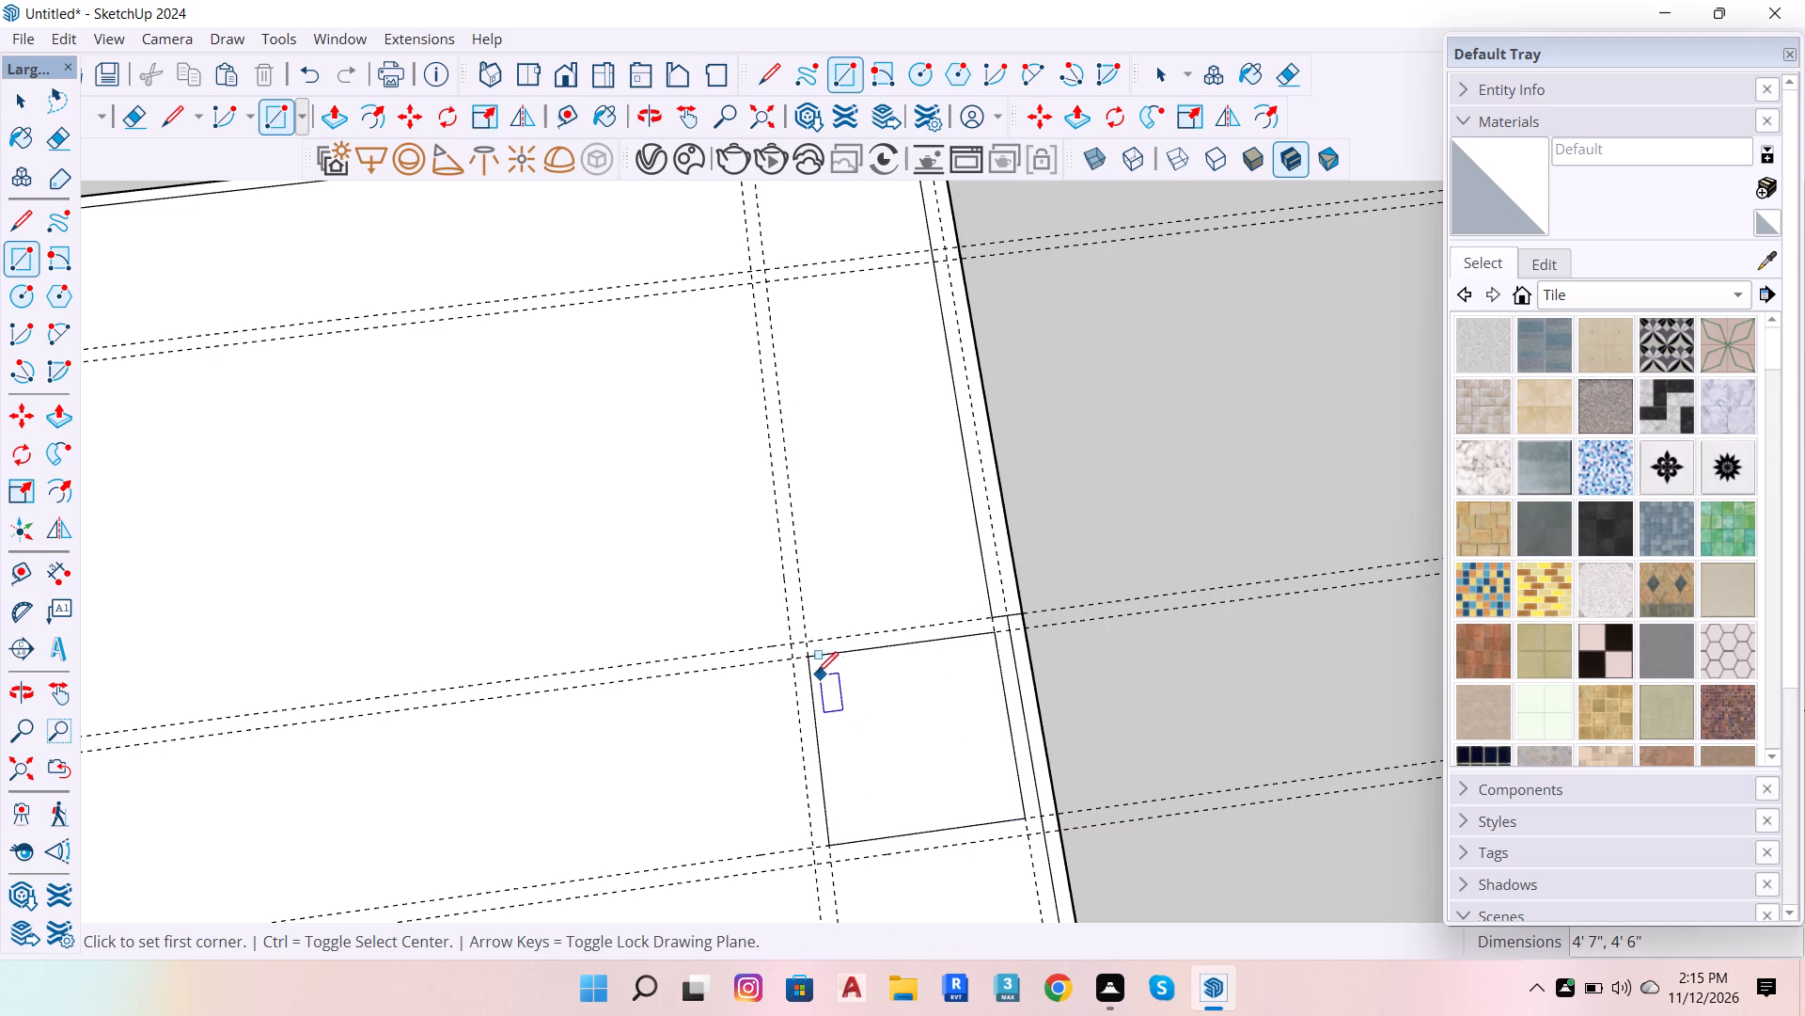
pyautogui.click(790, 640)
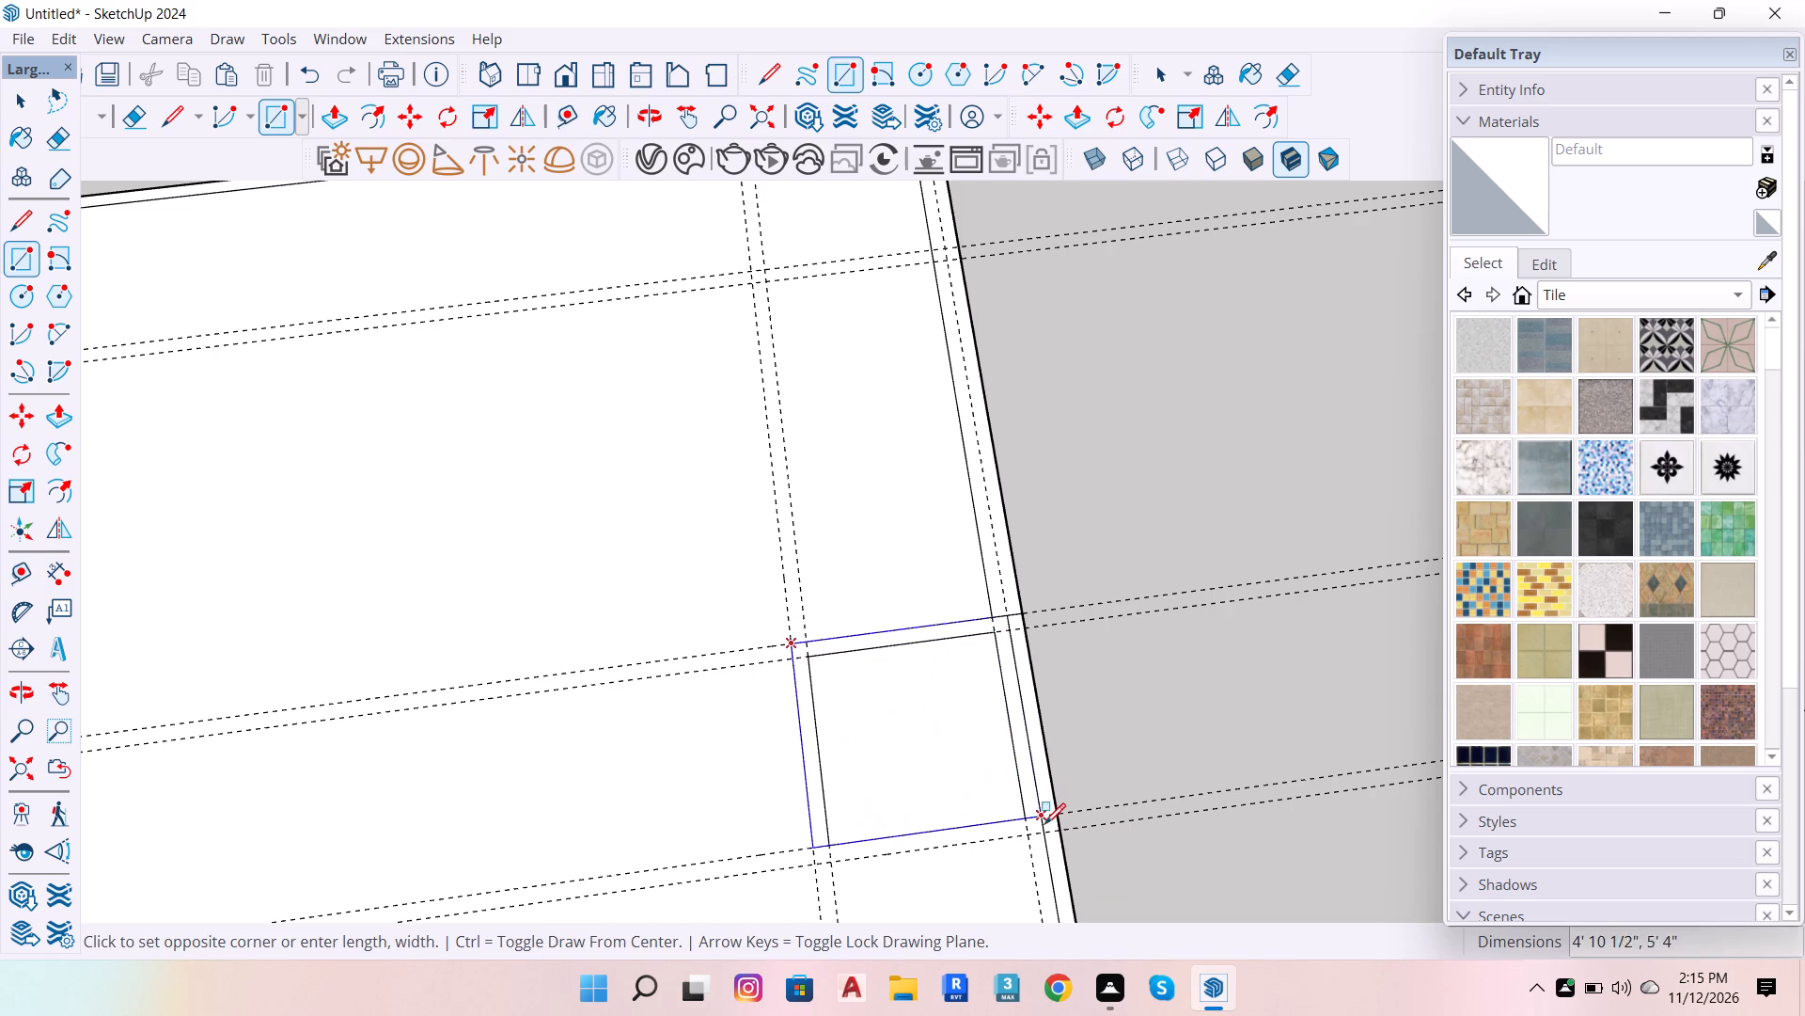
pyautogui.click(1044, 833)
# Erase the two guides running along the small room's inward side wall.
pyautogui.scroll(-13, 930, 655)
pyautogui.scroll(2, 1031, 795)
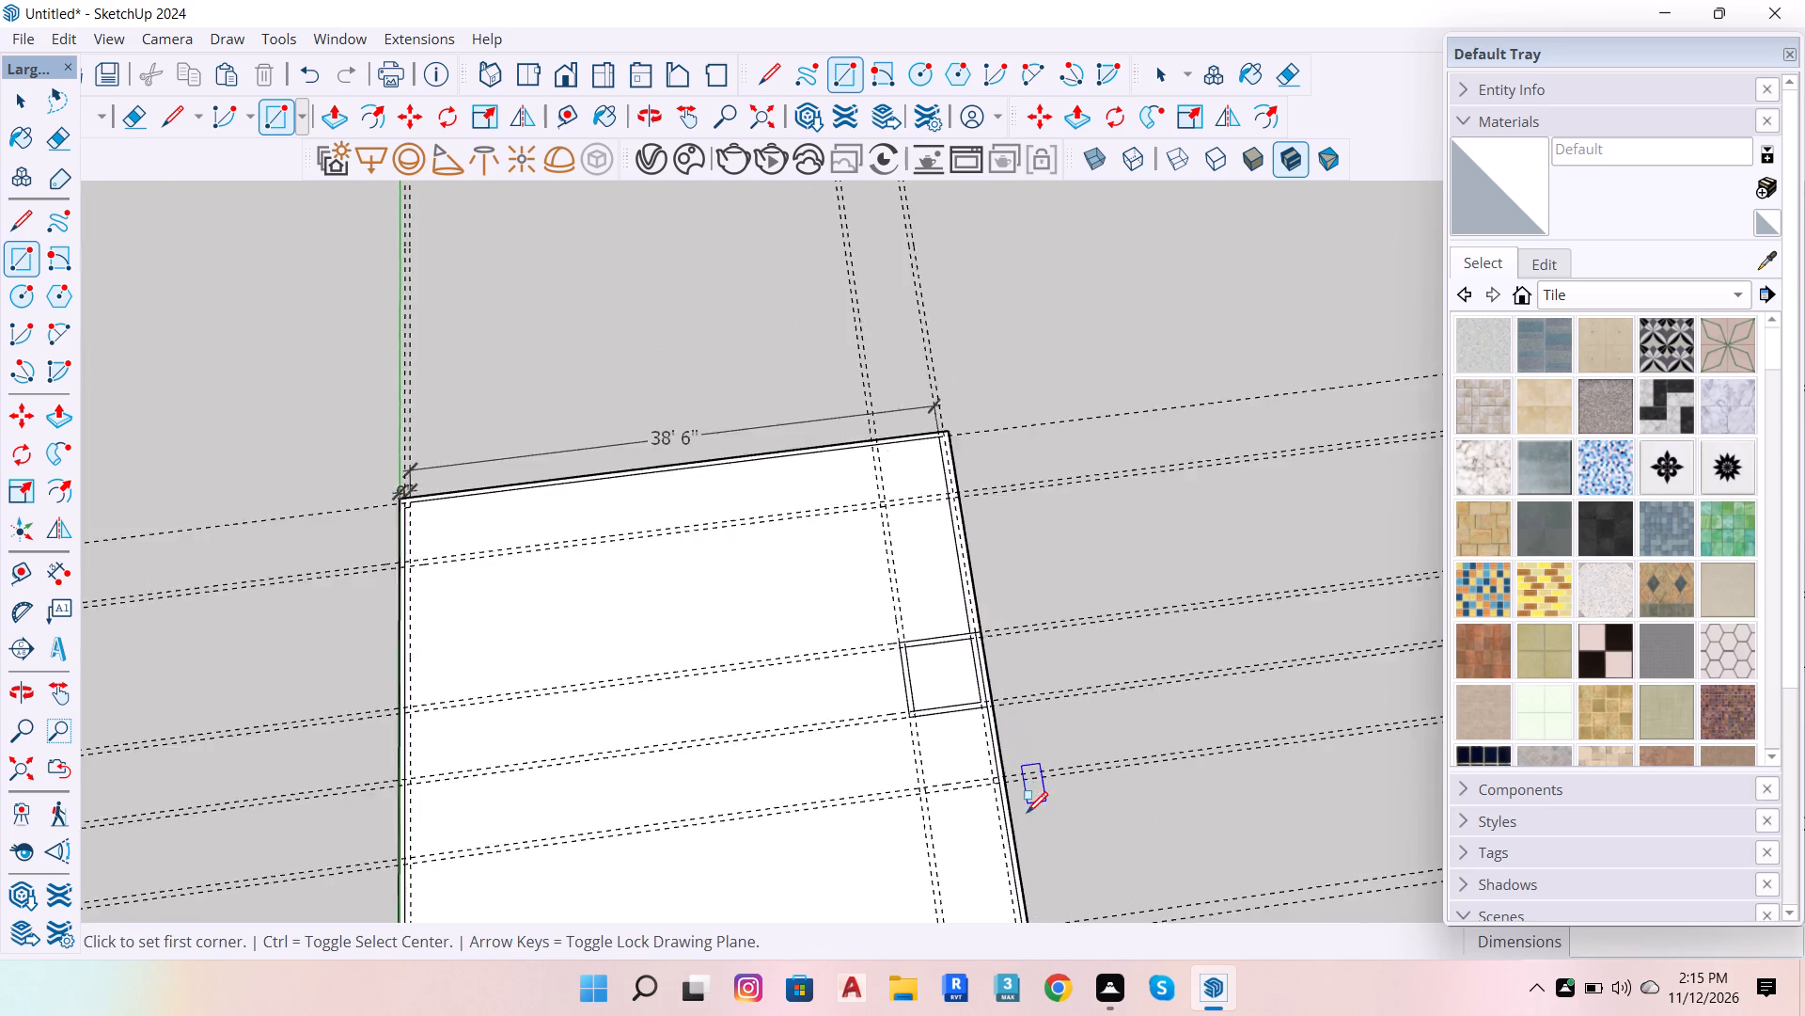
pyautogui.scroll(9, 1027, 813)
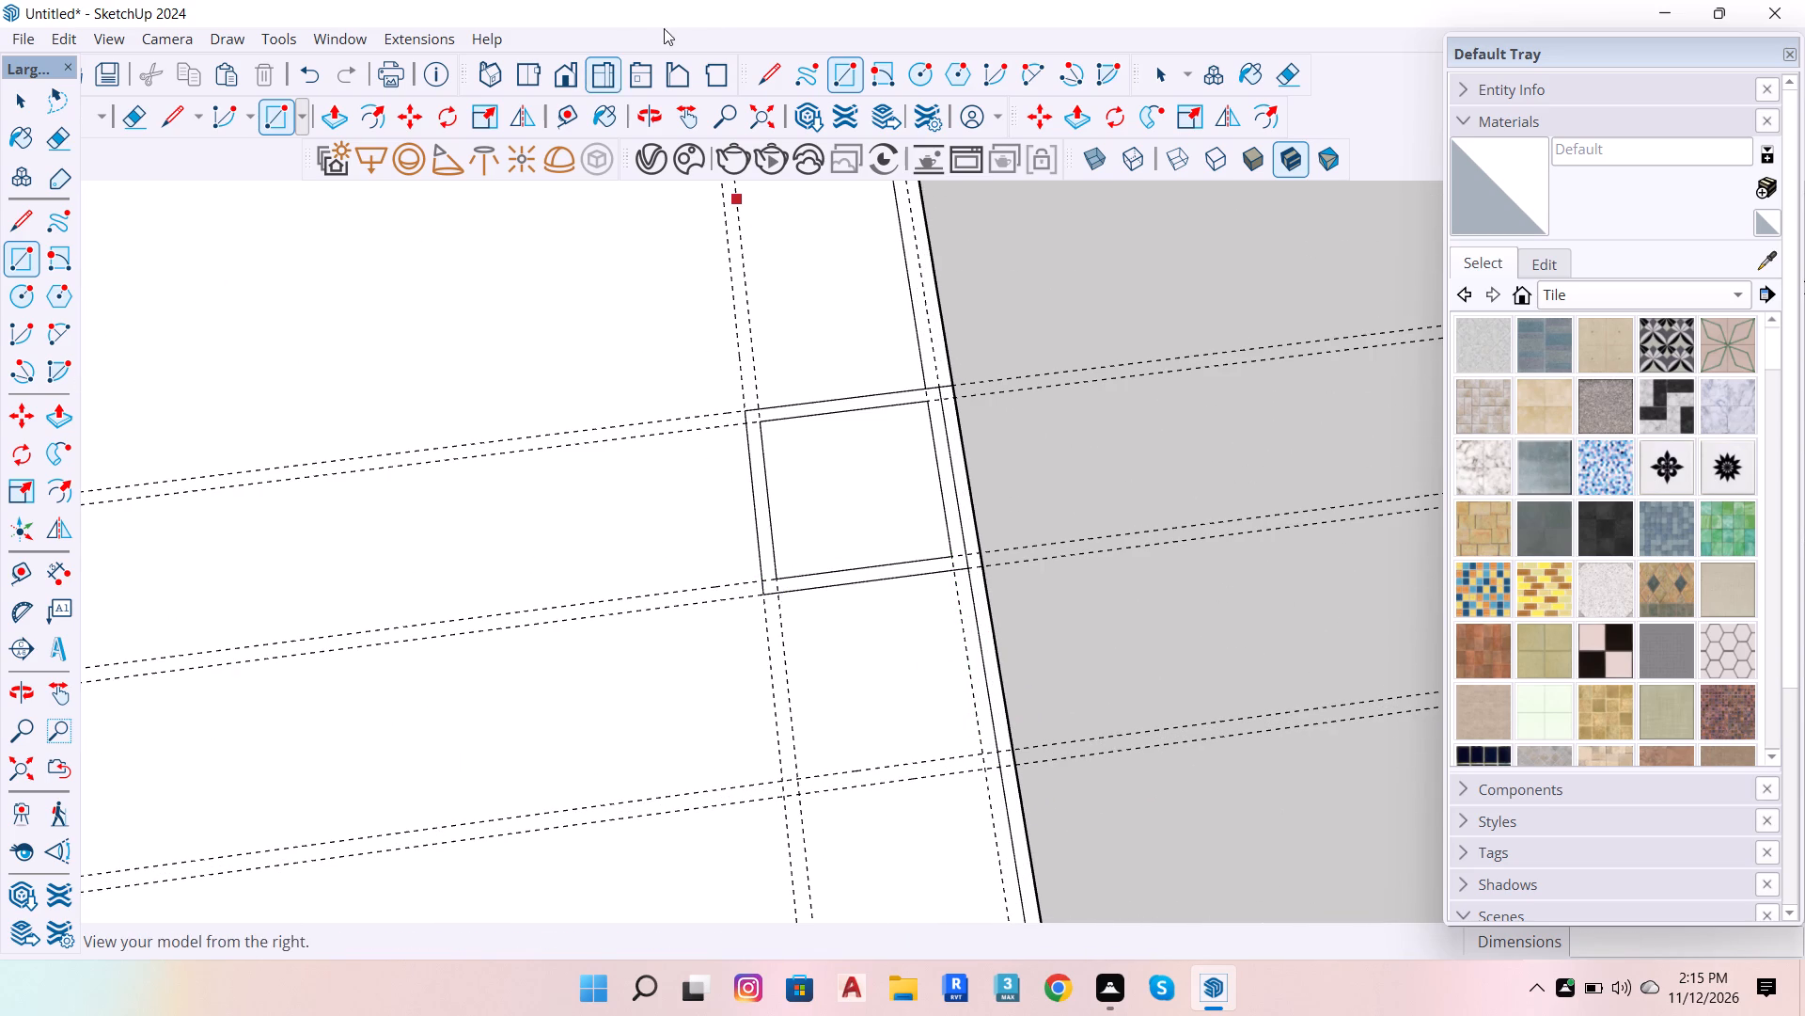
pyautogui.scroll(-6, 932, 215)
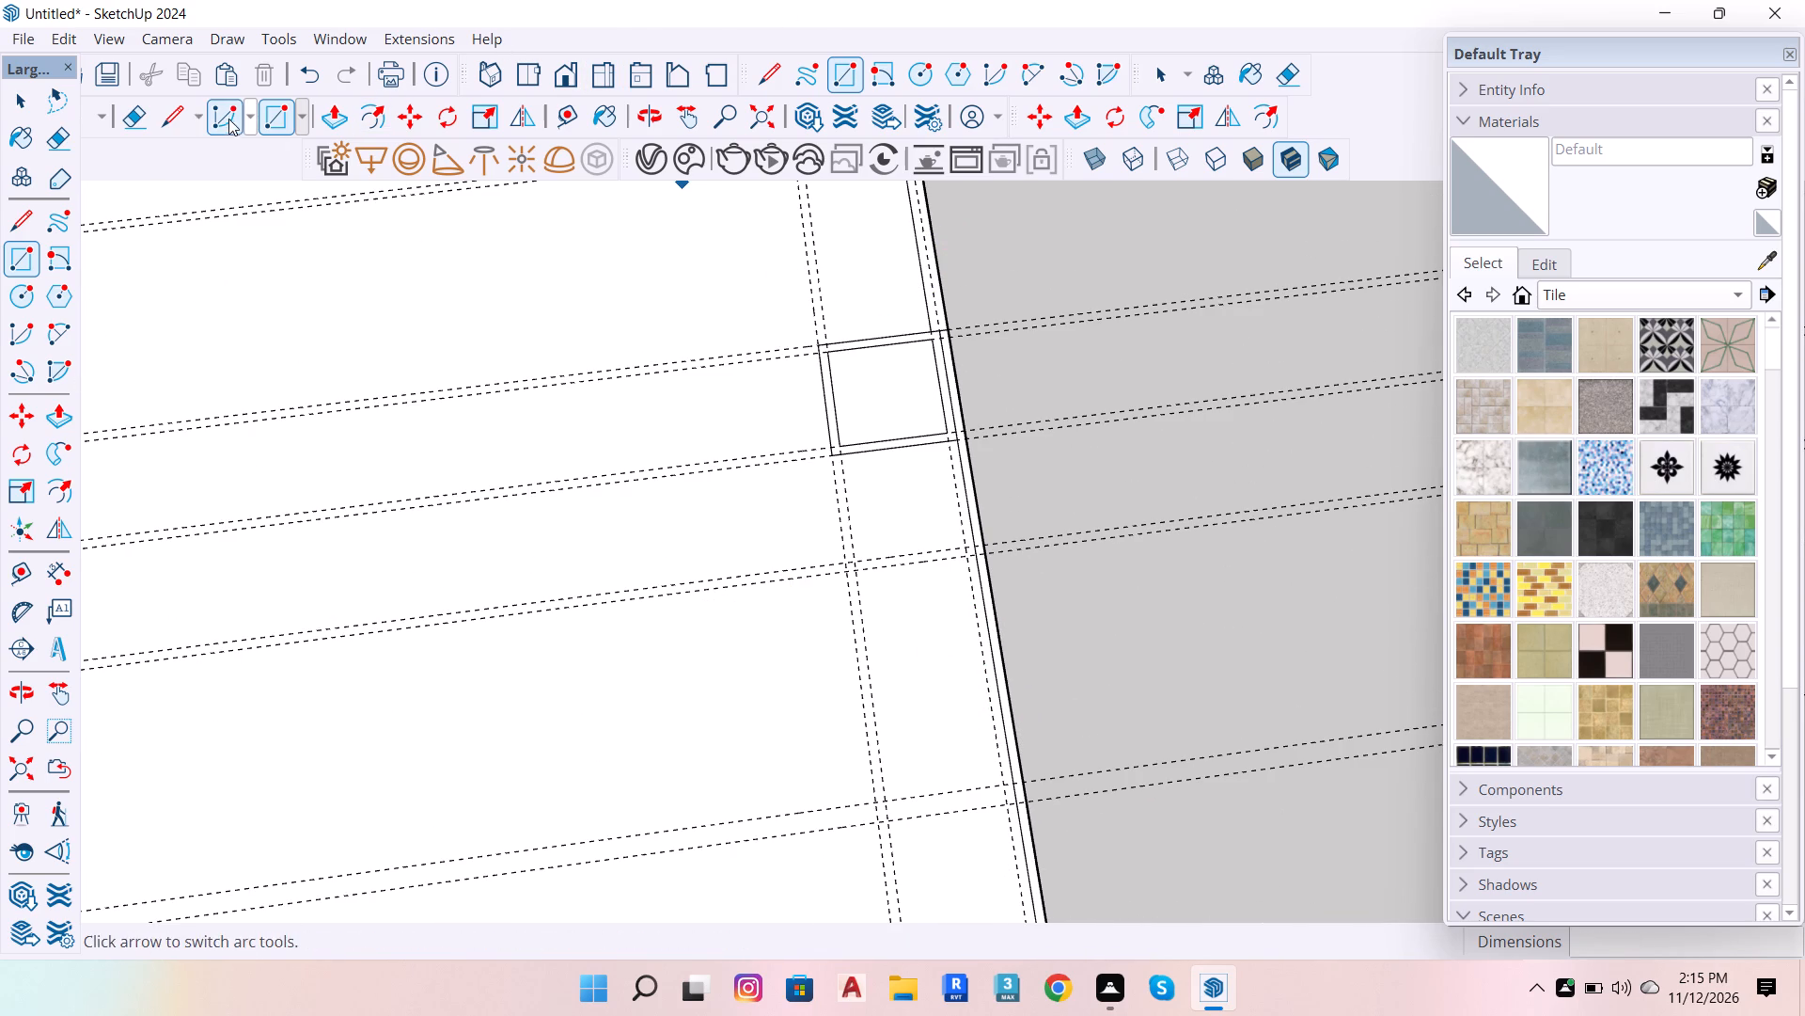
pyautogui.click(139, 126)
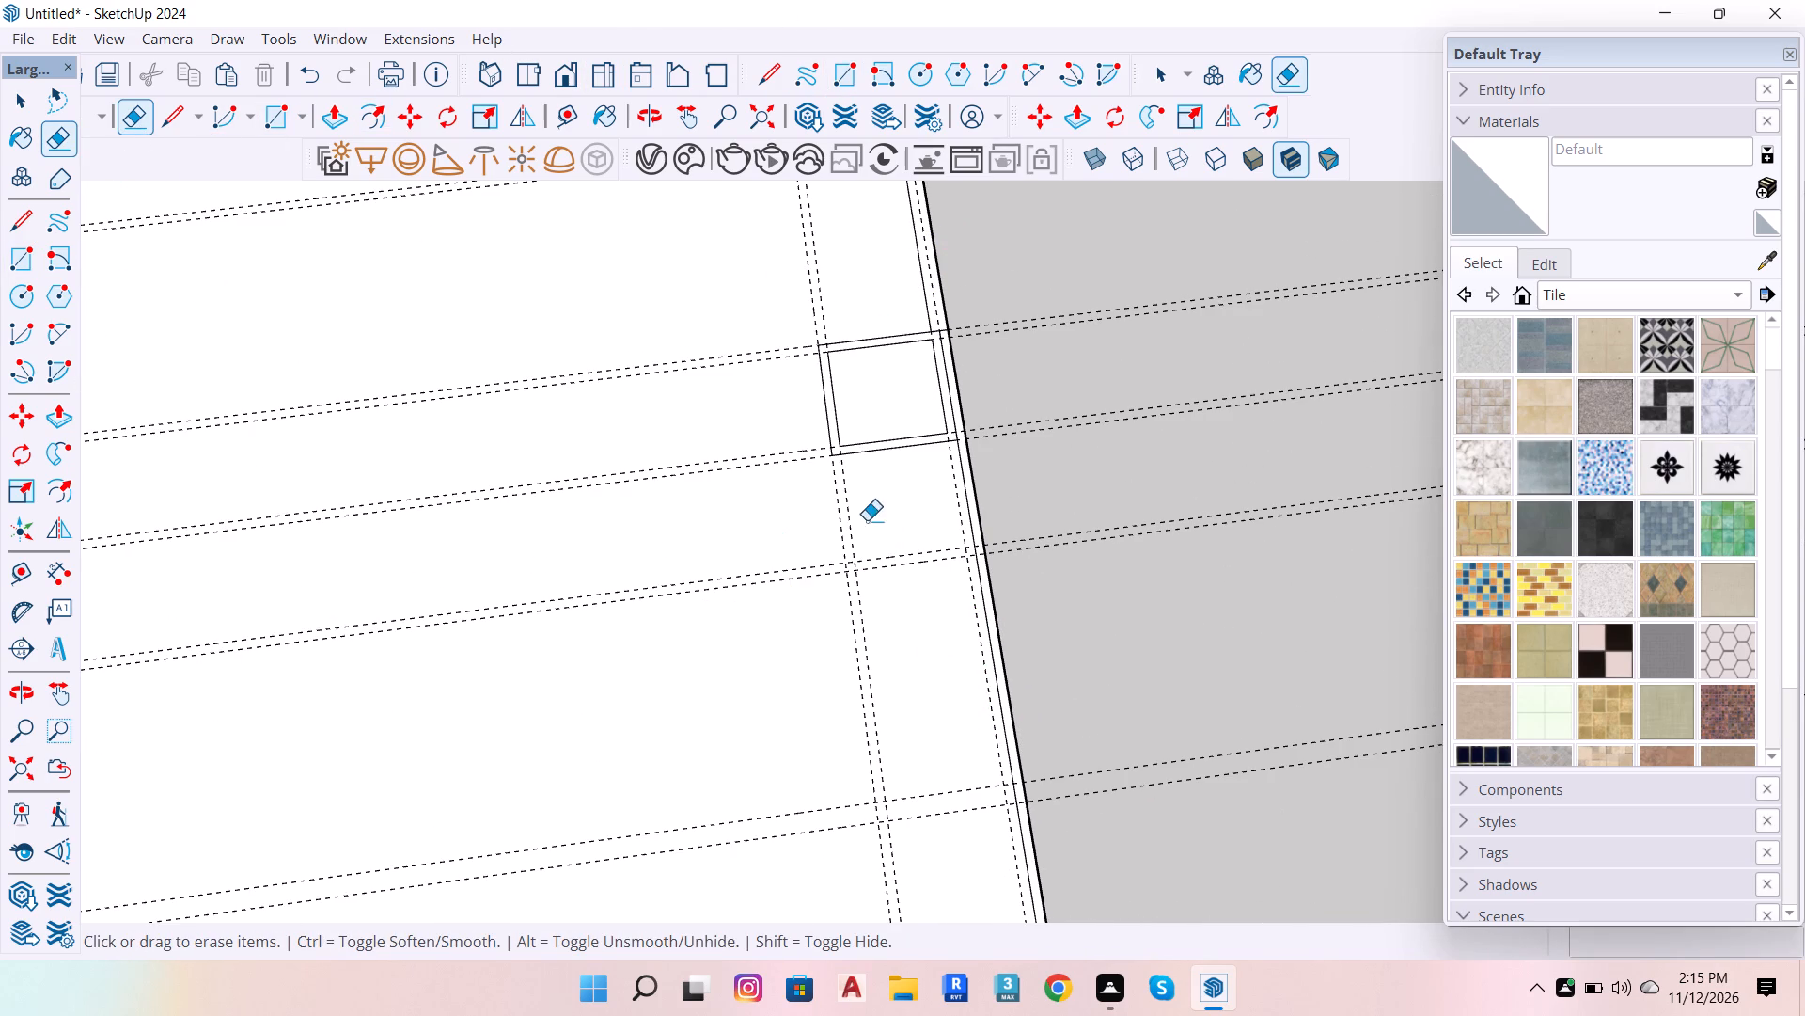
pyautogui.moveTo(867, 520); pyautogui.dragTo(792, 528)
# Place a guide 8'10" in from the wall line along the side opposite the green axis, and a second guide 4.5" beyond it.
pyautogui.scroll(-6, 910, 557)
pyautogui.scroll(6, 912, 543)
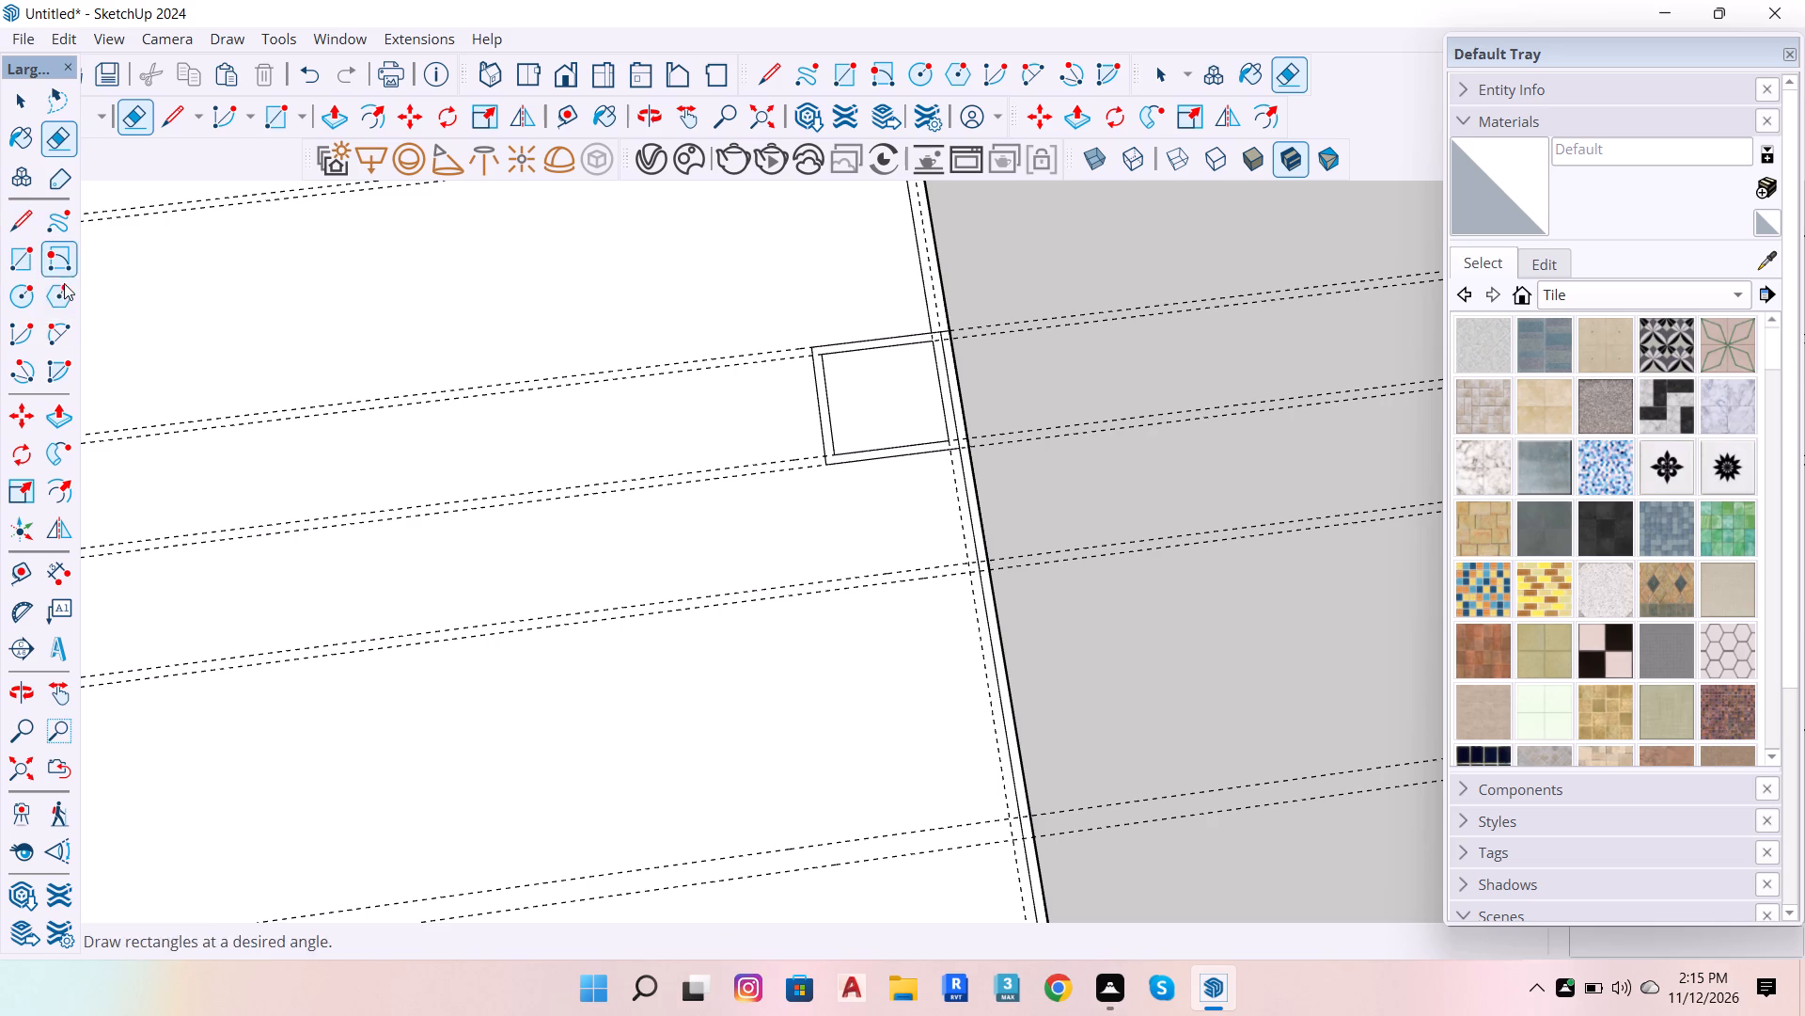
pyautogui.click(9, 572)
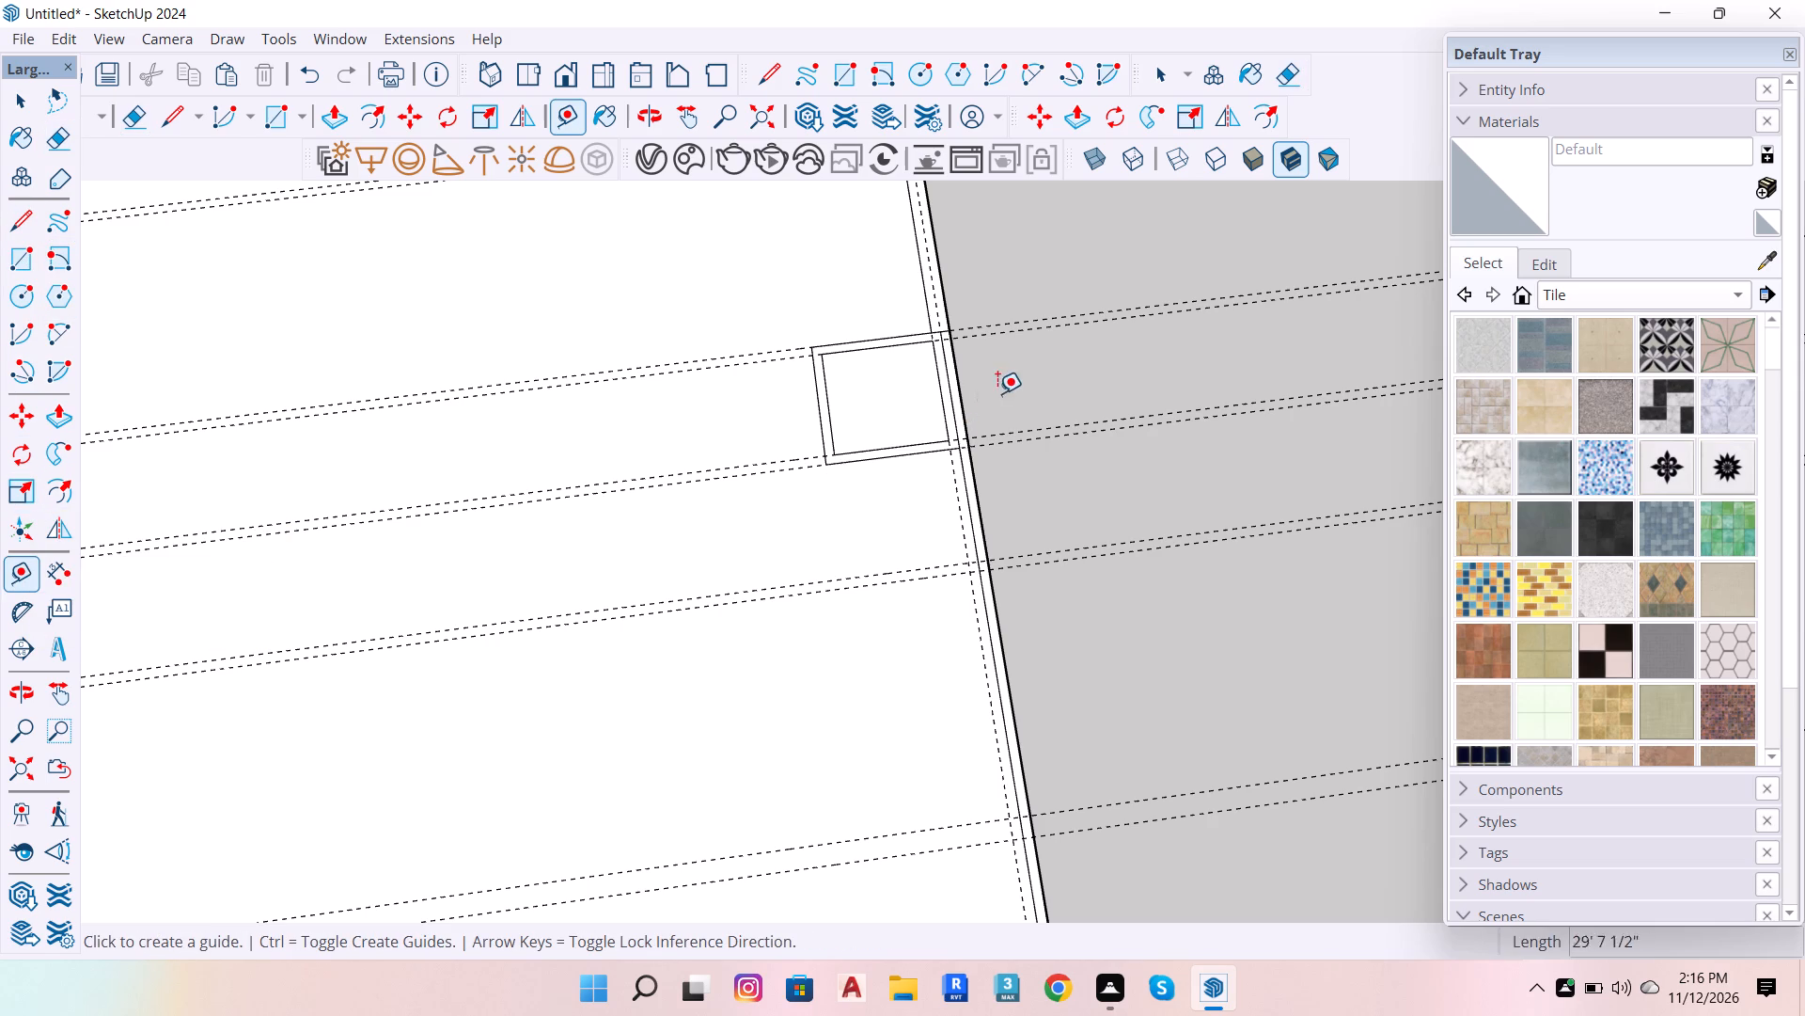
pyautogui.click(971, 491)
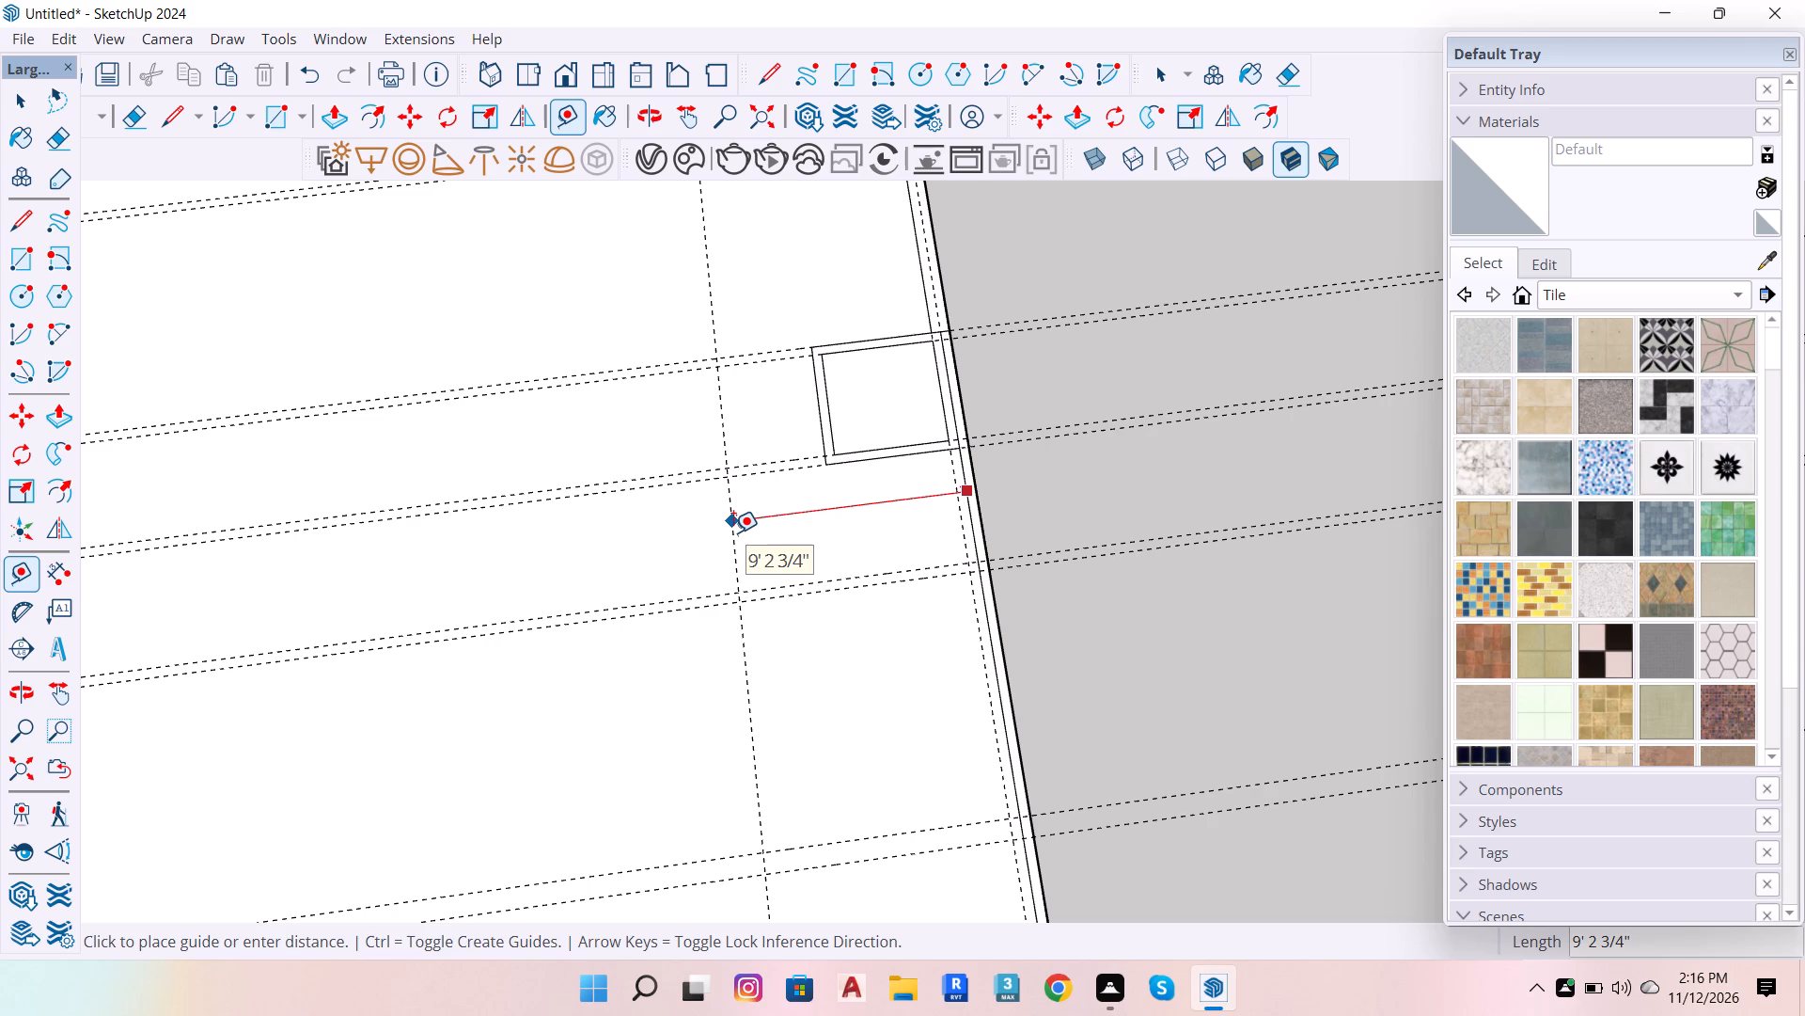
pyautogui.write("8'")
pyautogui.write('10')
pyautogui.press('Return')
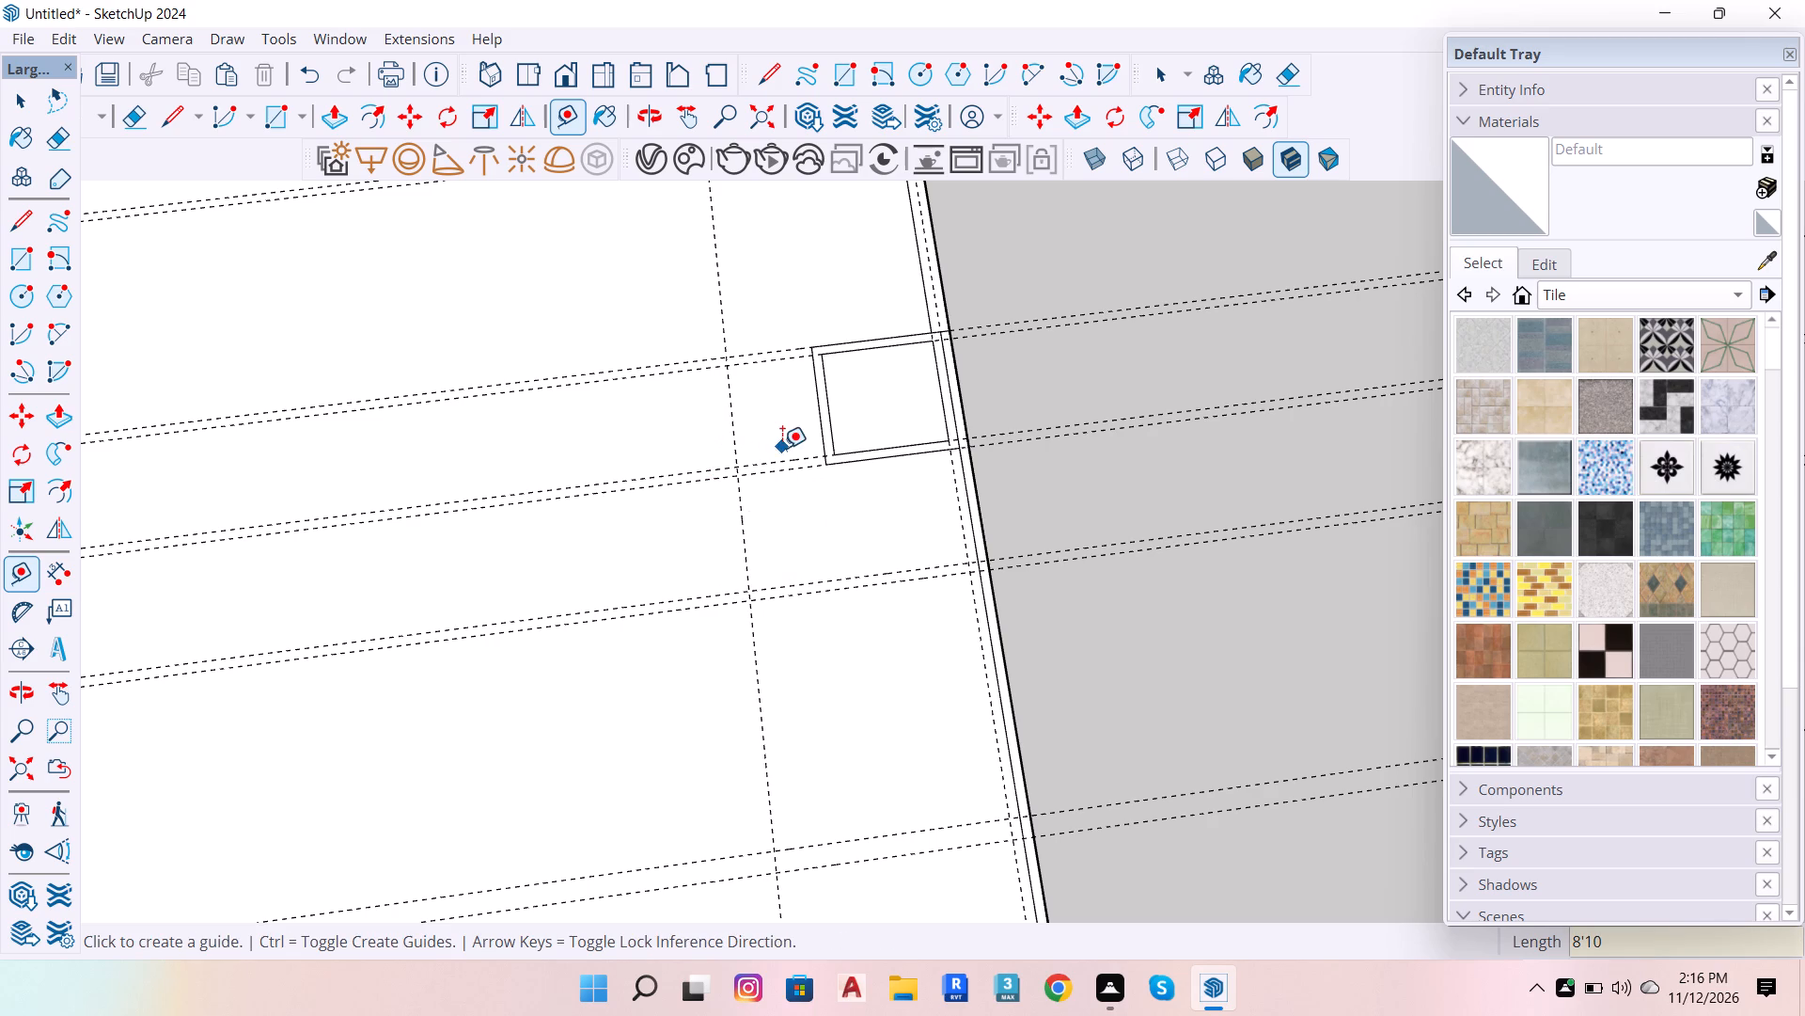
pyautogui.click(741, 502)
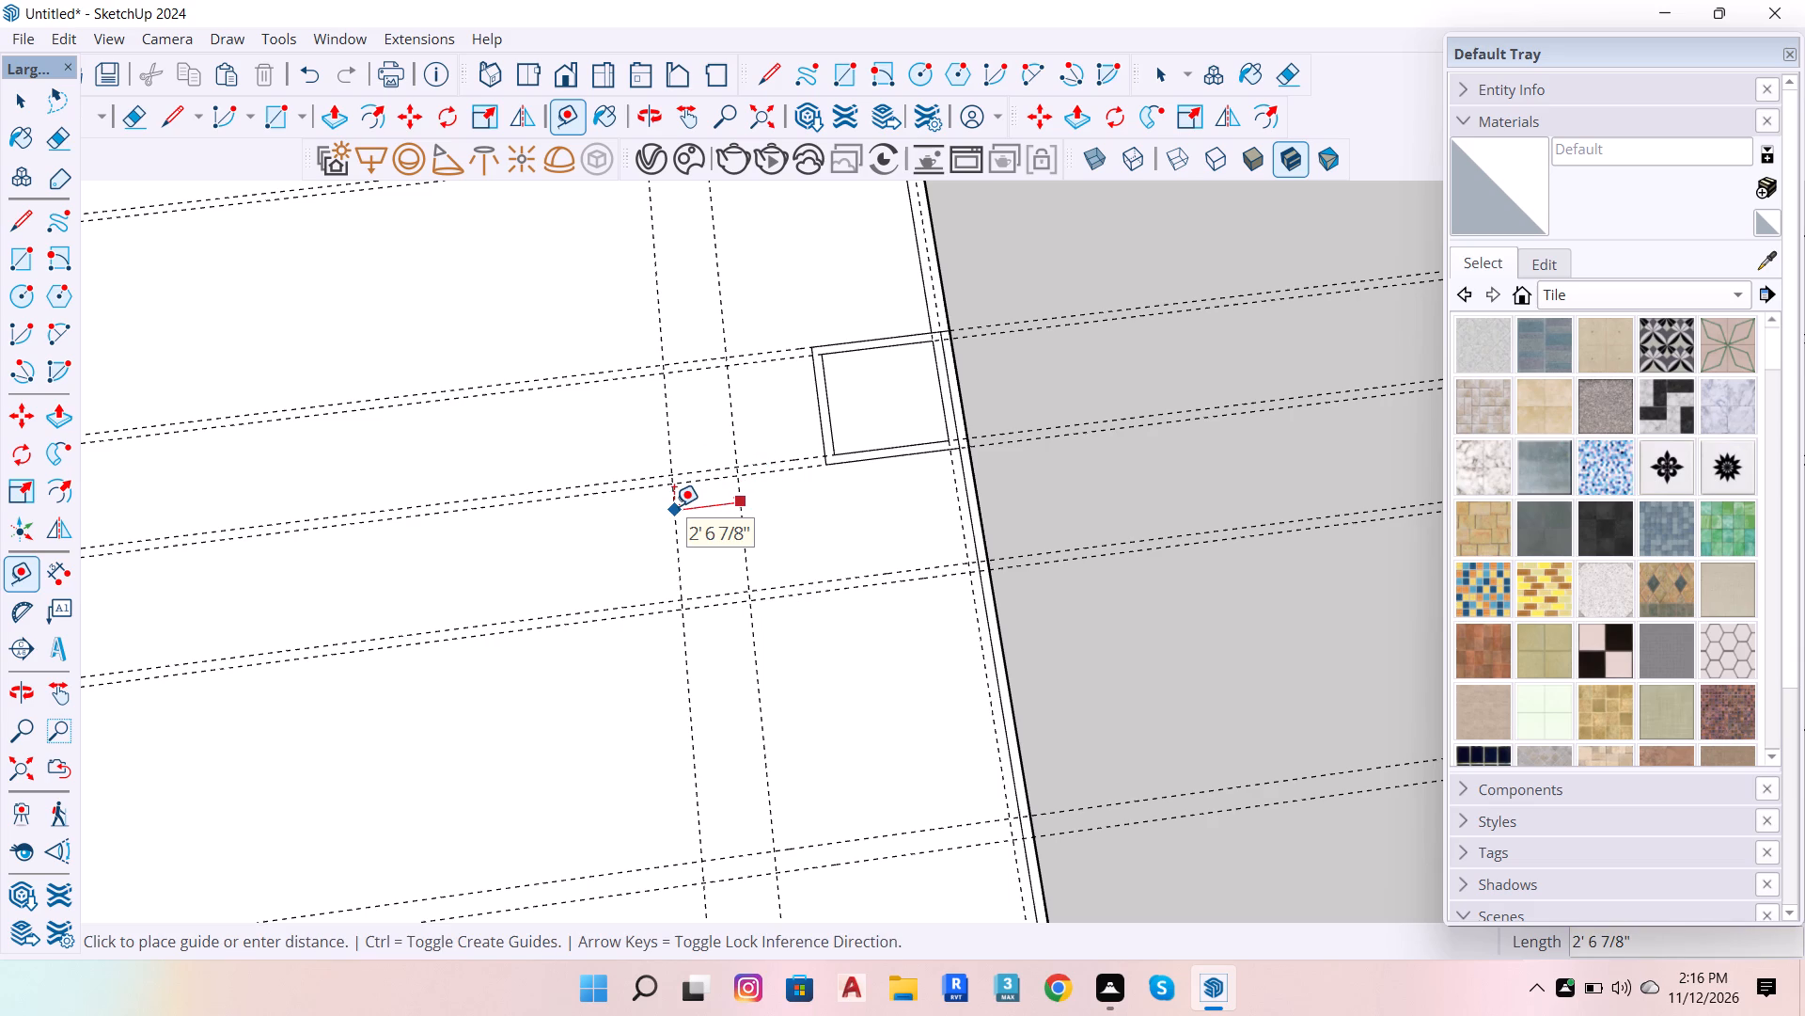
pyautogui.write('4.5')
pyautogui.press('Return')
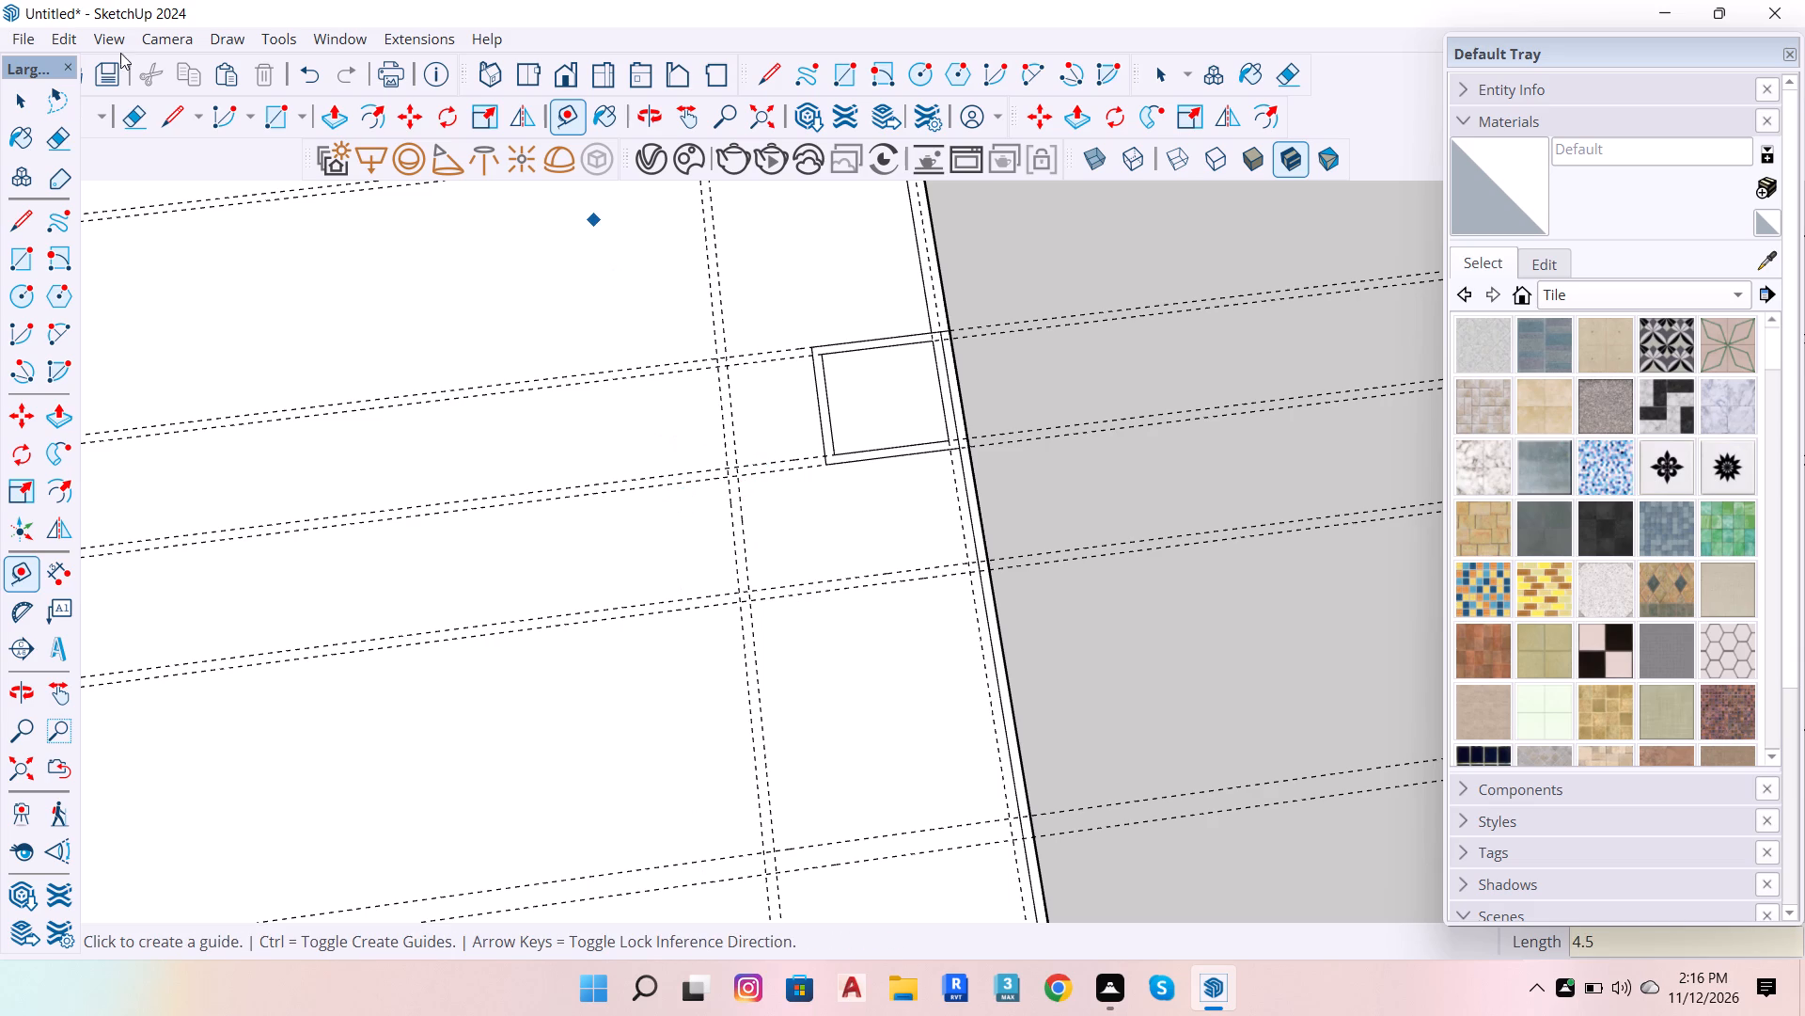
# Draw a second room adjoining the small room on the guides, with a 5'6 1/2" by 9'2 1/2" outer and 4'9 1/2" by 8'5 1/2" inner rectangle.
pyautogui.click(24, 263)
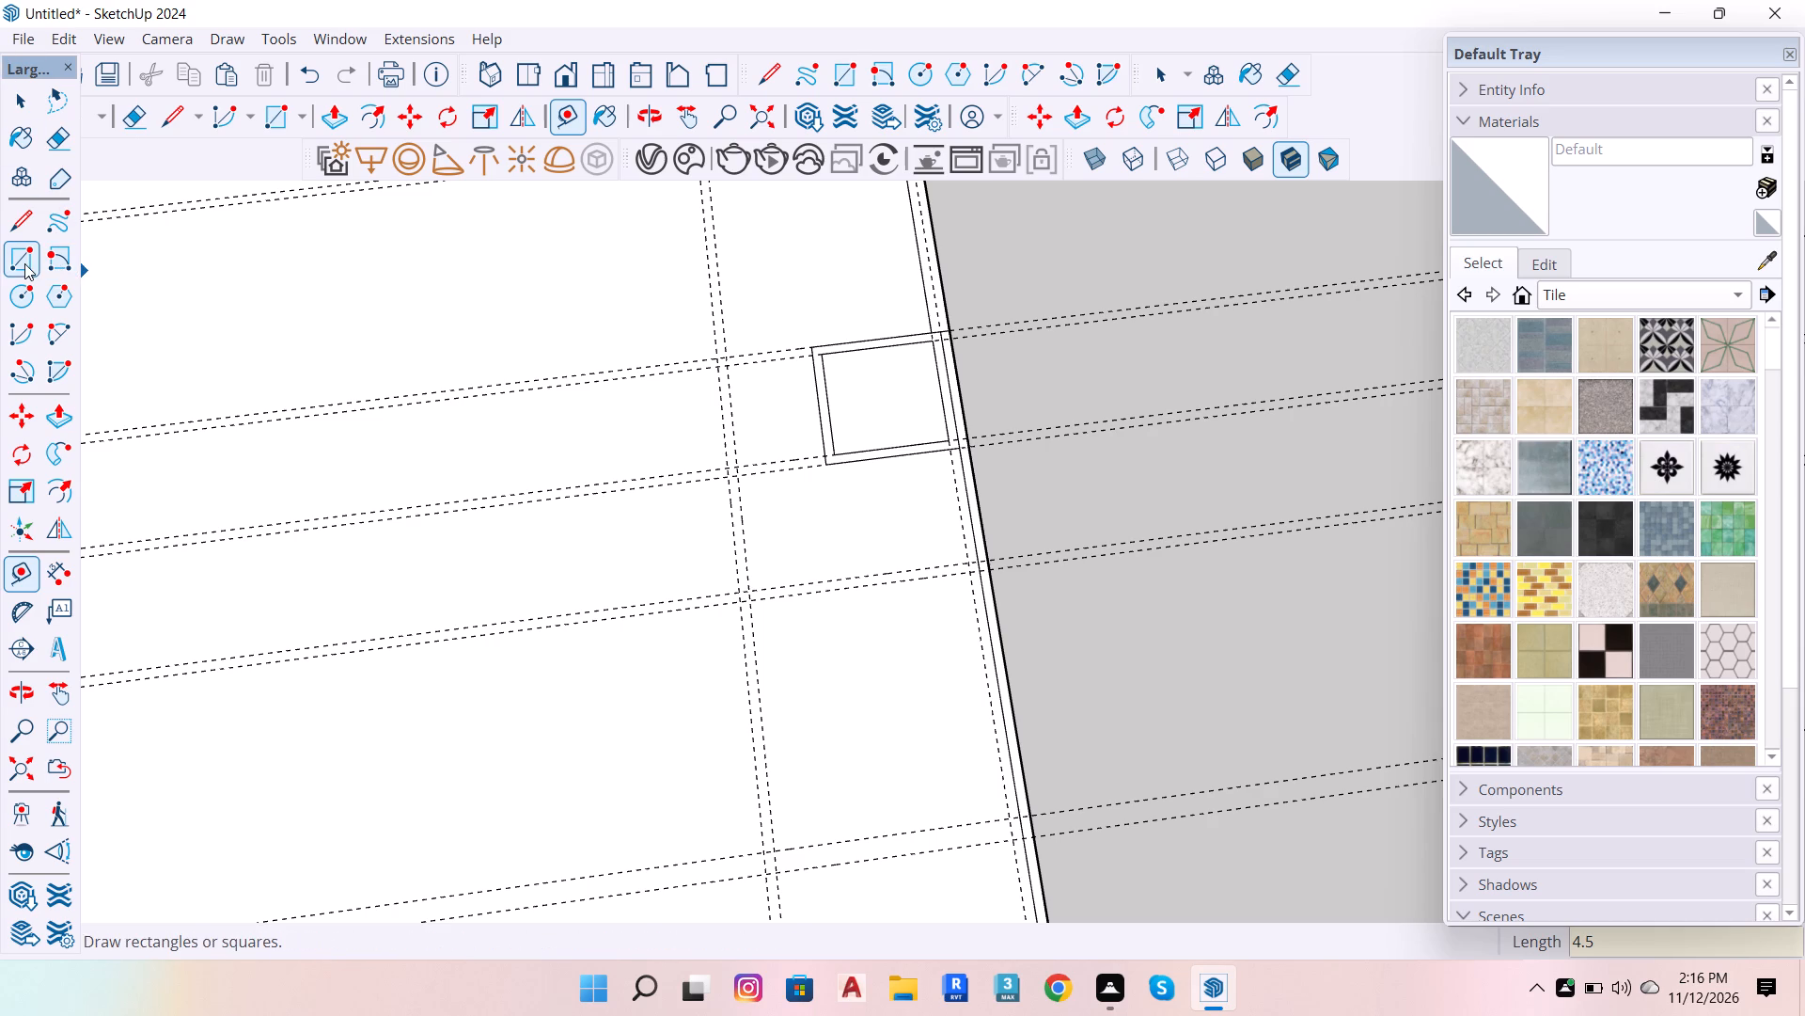
pyautogui.click(726, 468)
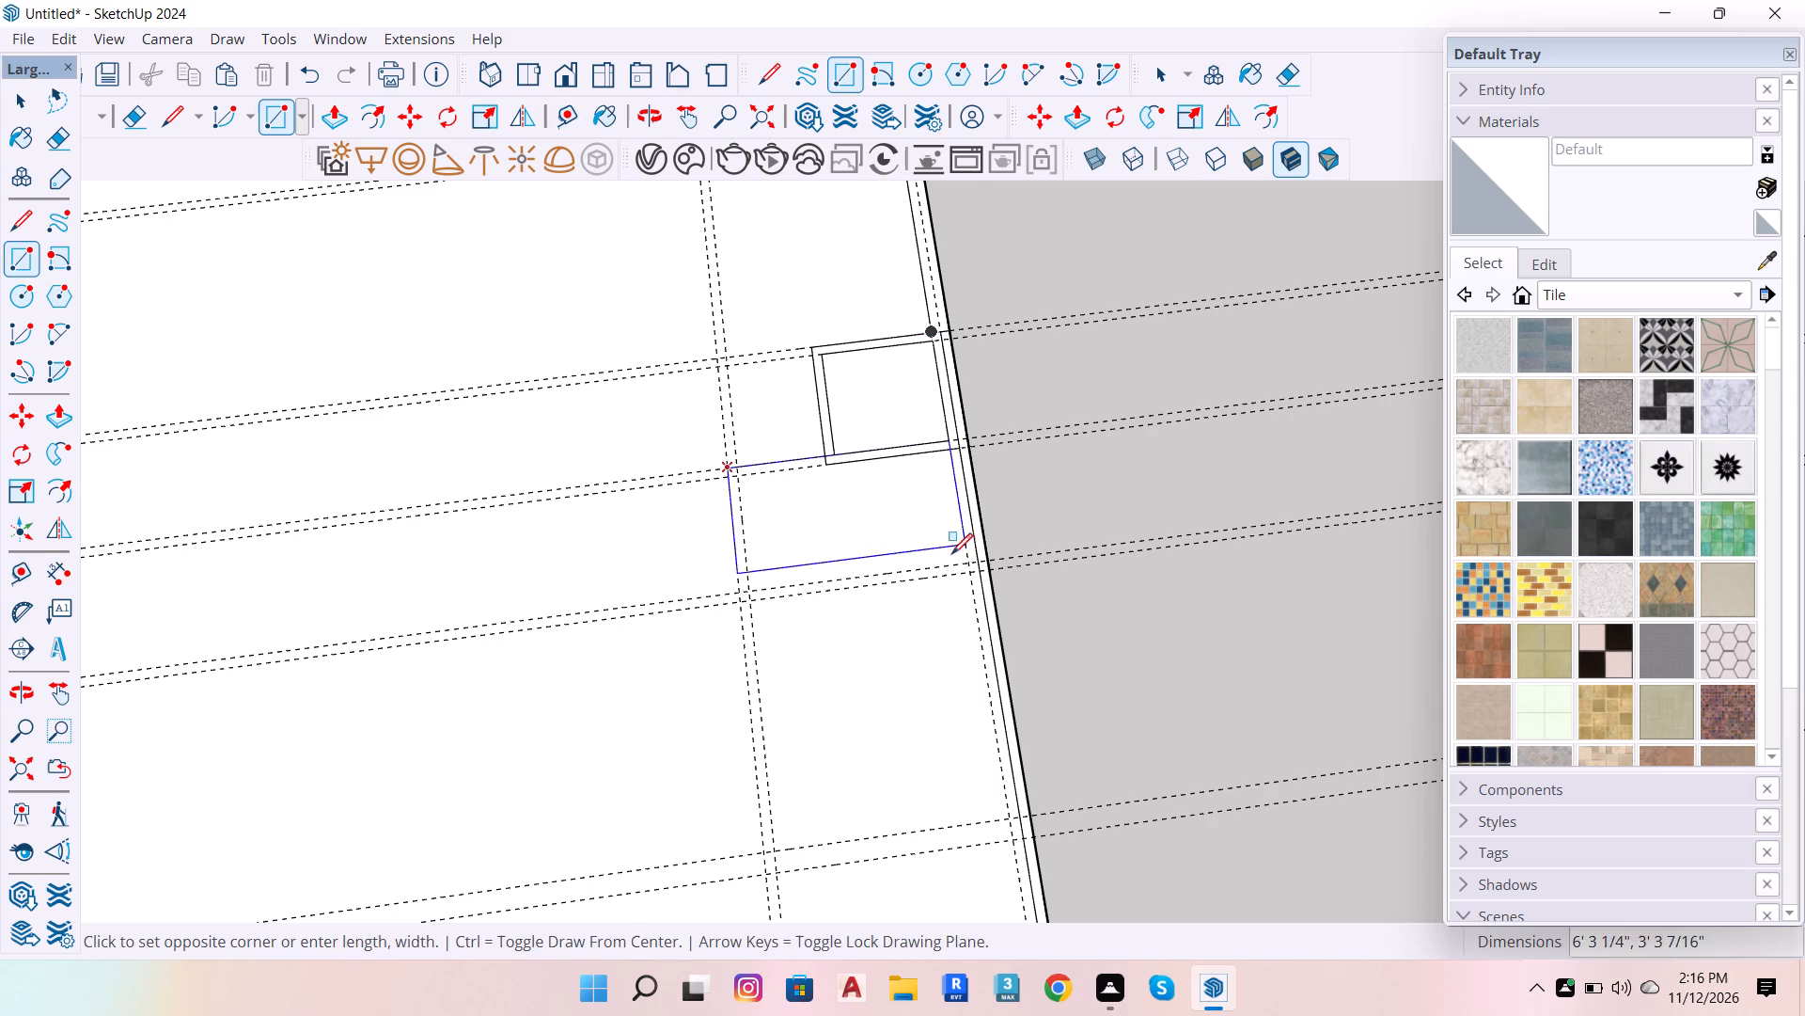
pyautogui.scroll(6, 985, 572)
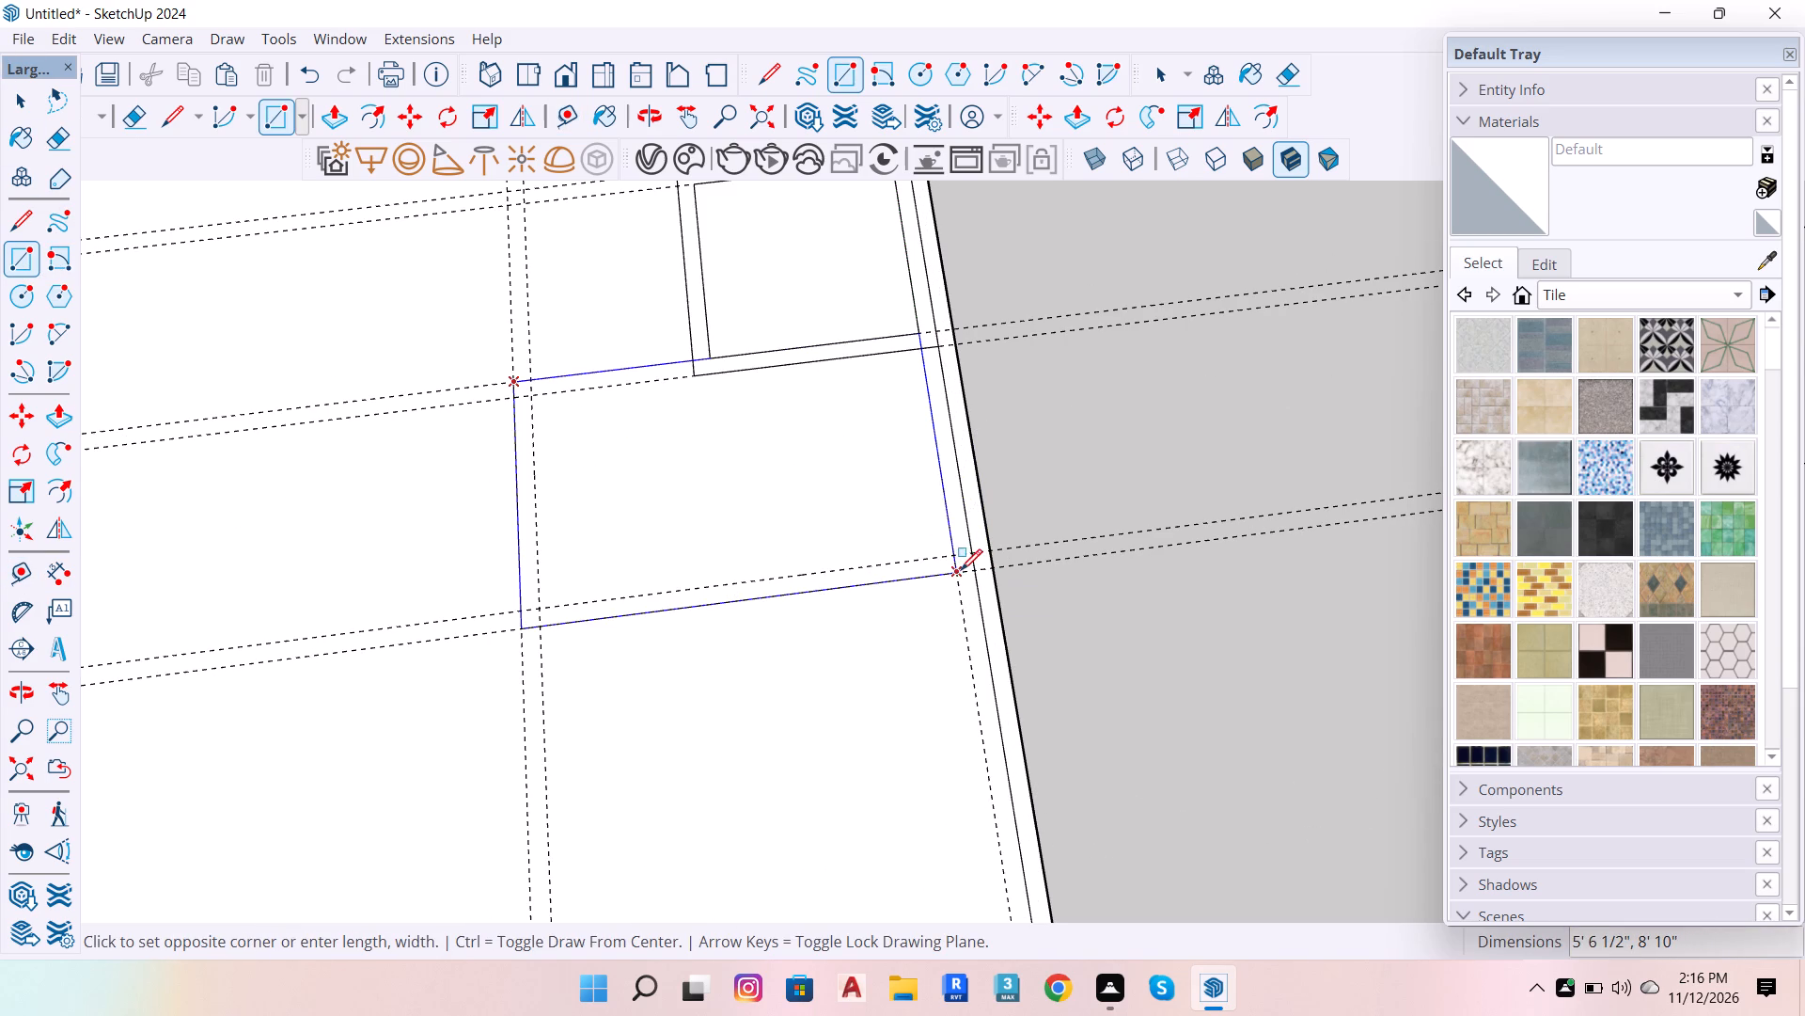
pyautogui.click(973, 569)
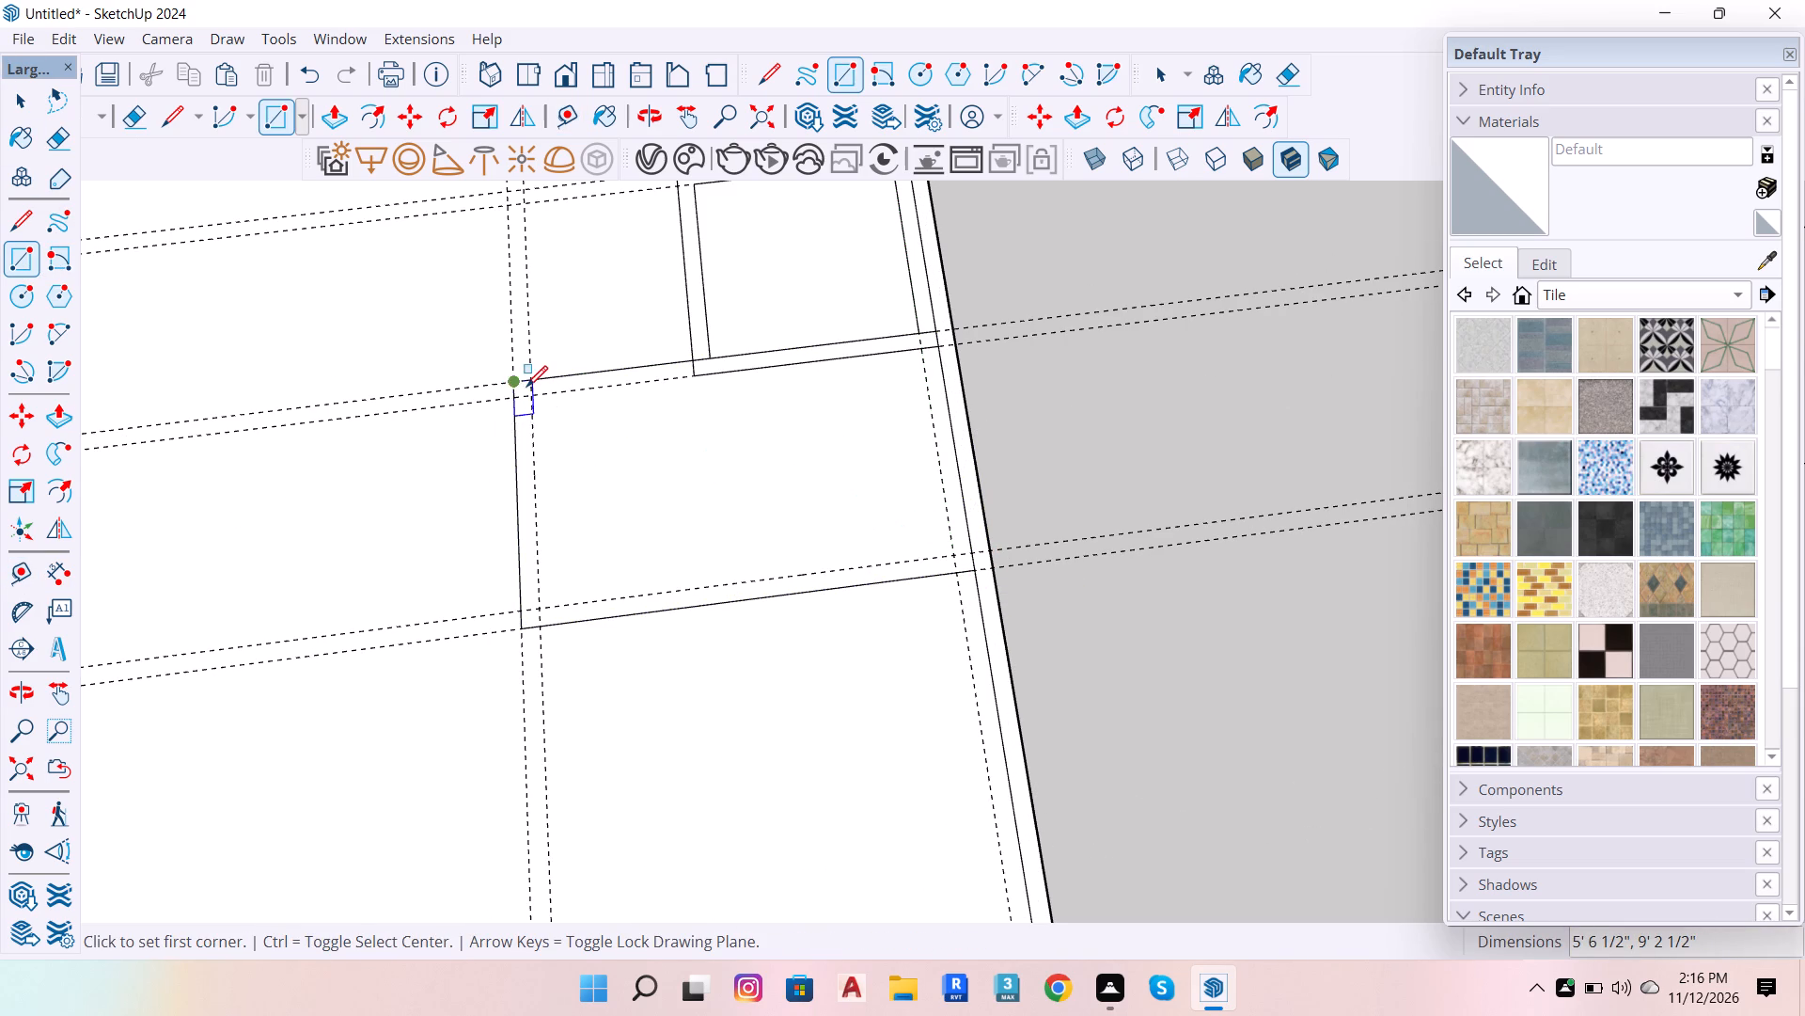
pyautogui.click(528, 403)
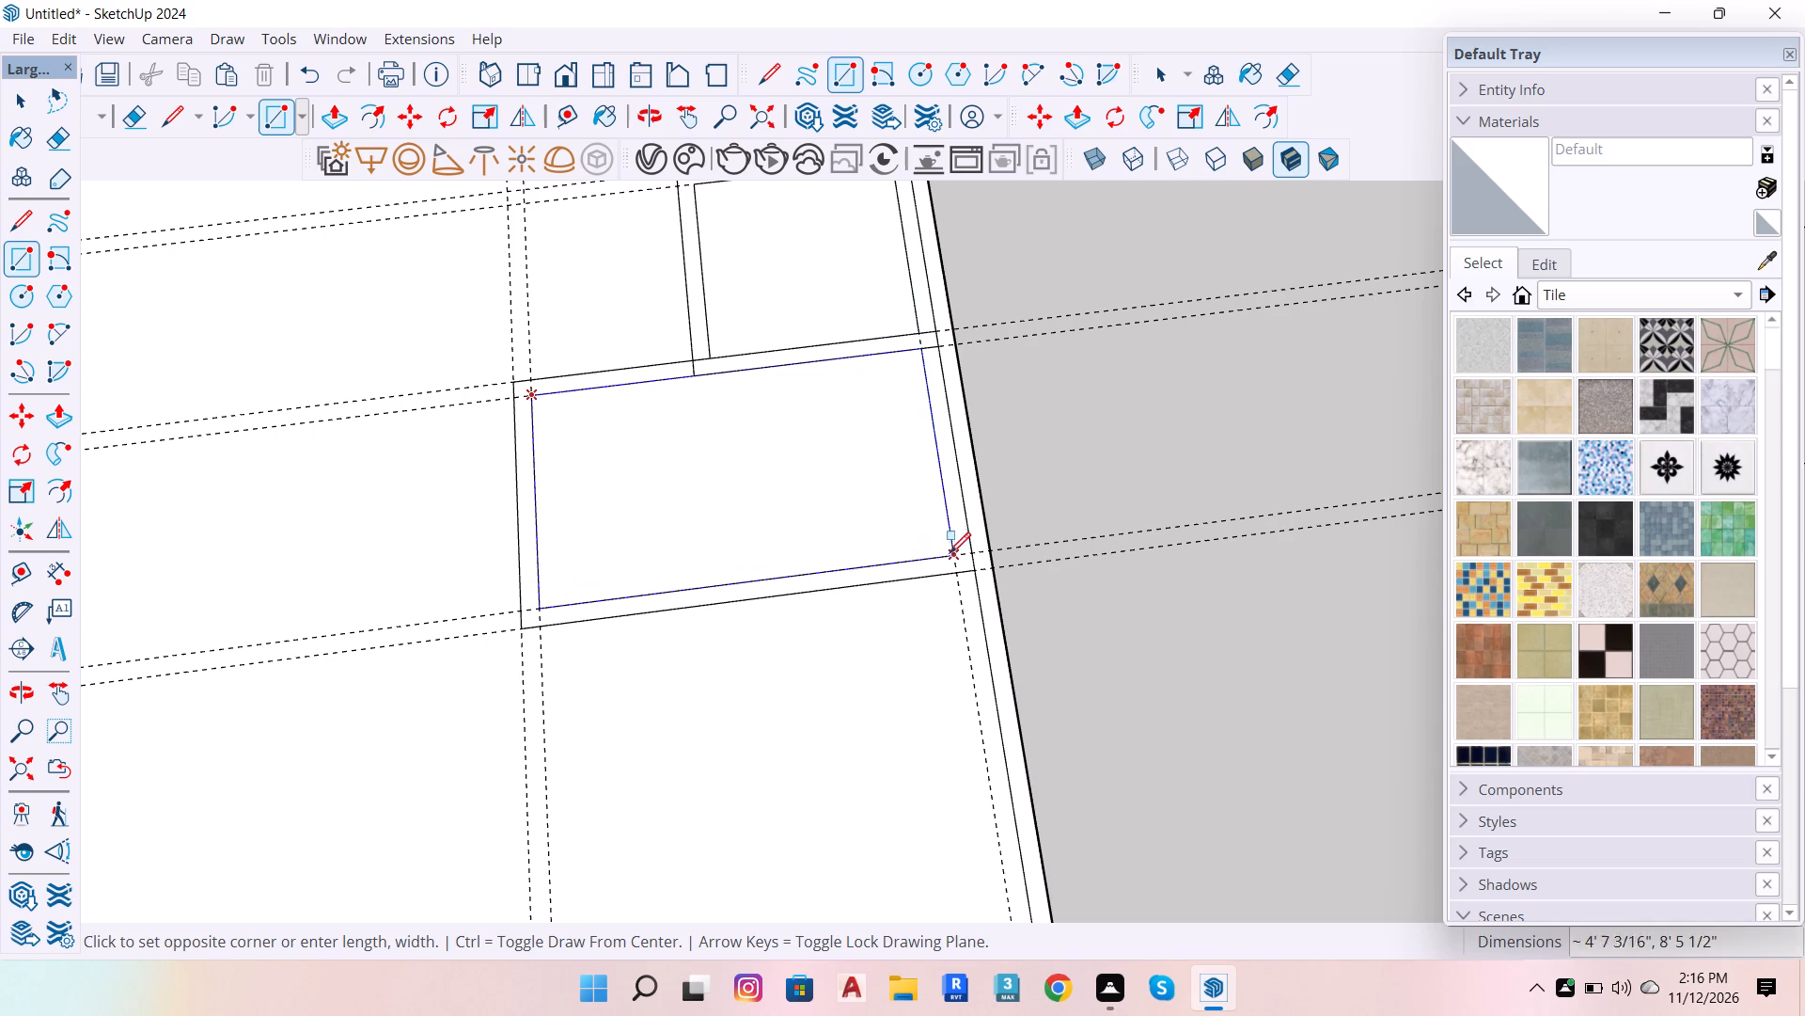
pyautogui.click(954, 560)
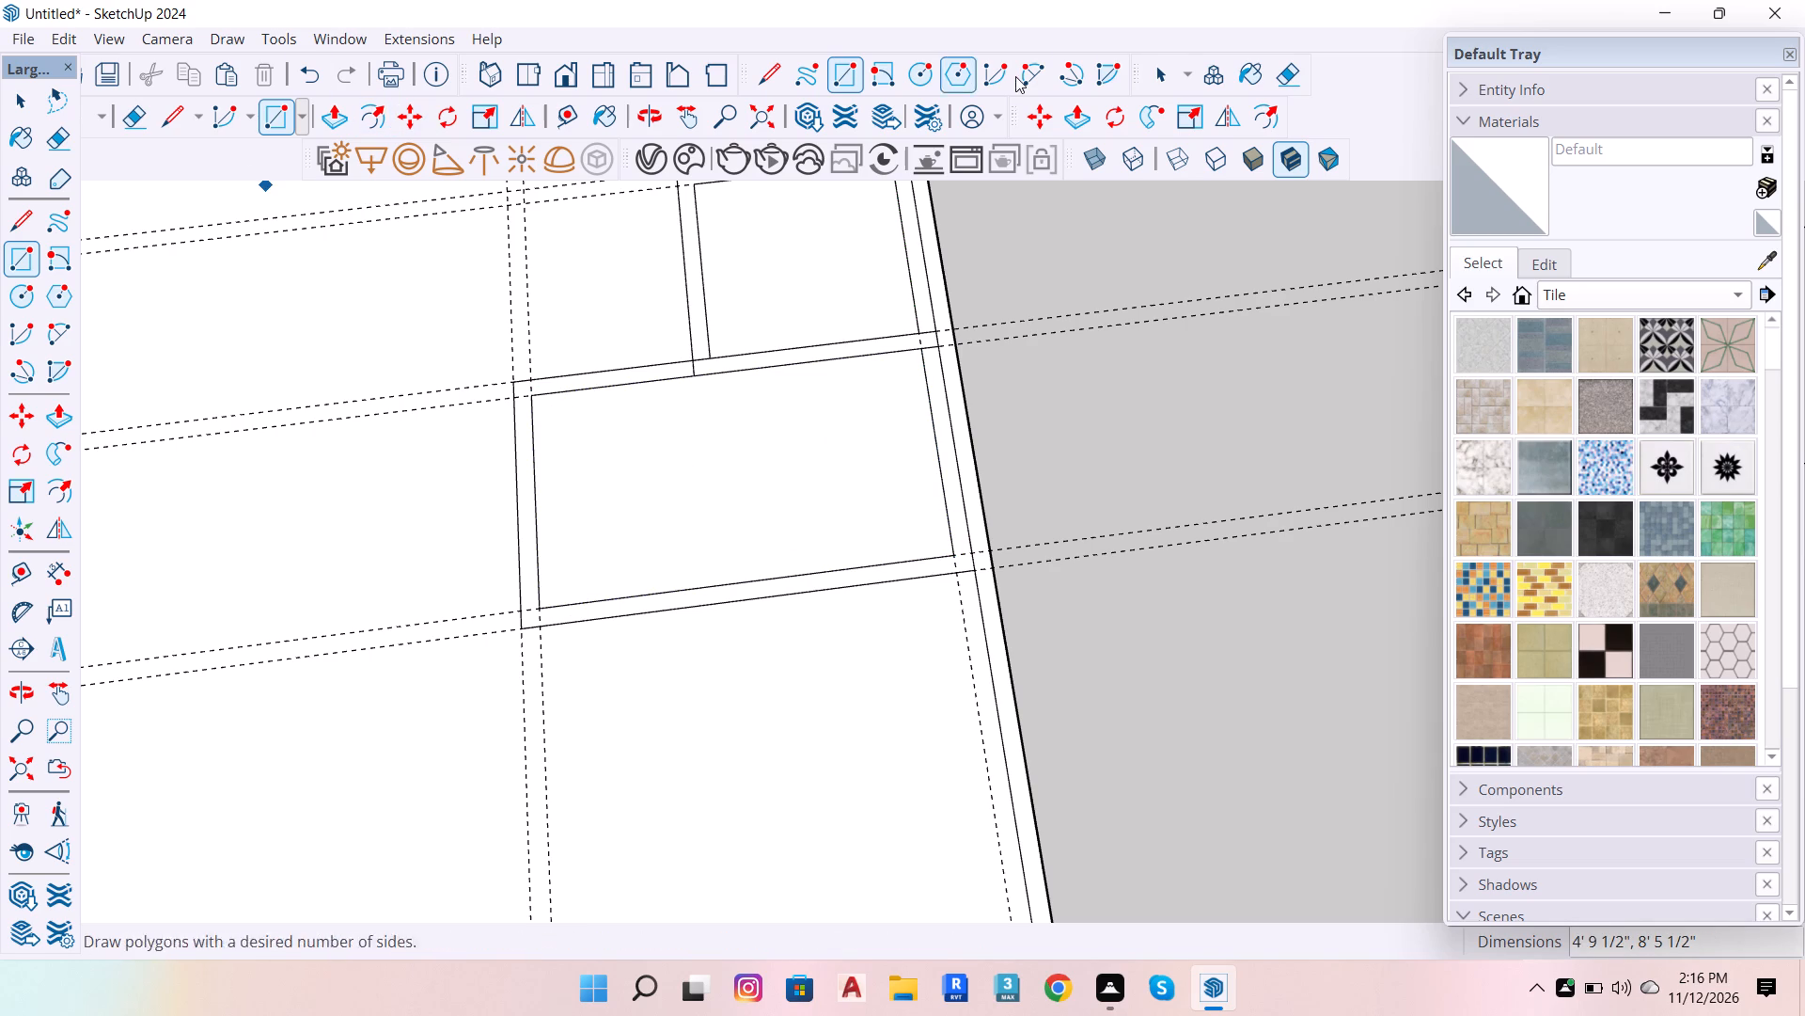
# Erase the two guides along the wall shared by the two rooms and the edge pieces crossing its junctions.
pyautogui.click(1280, 80)
pyautogui.scroll(9, 729, 322)
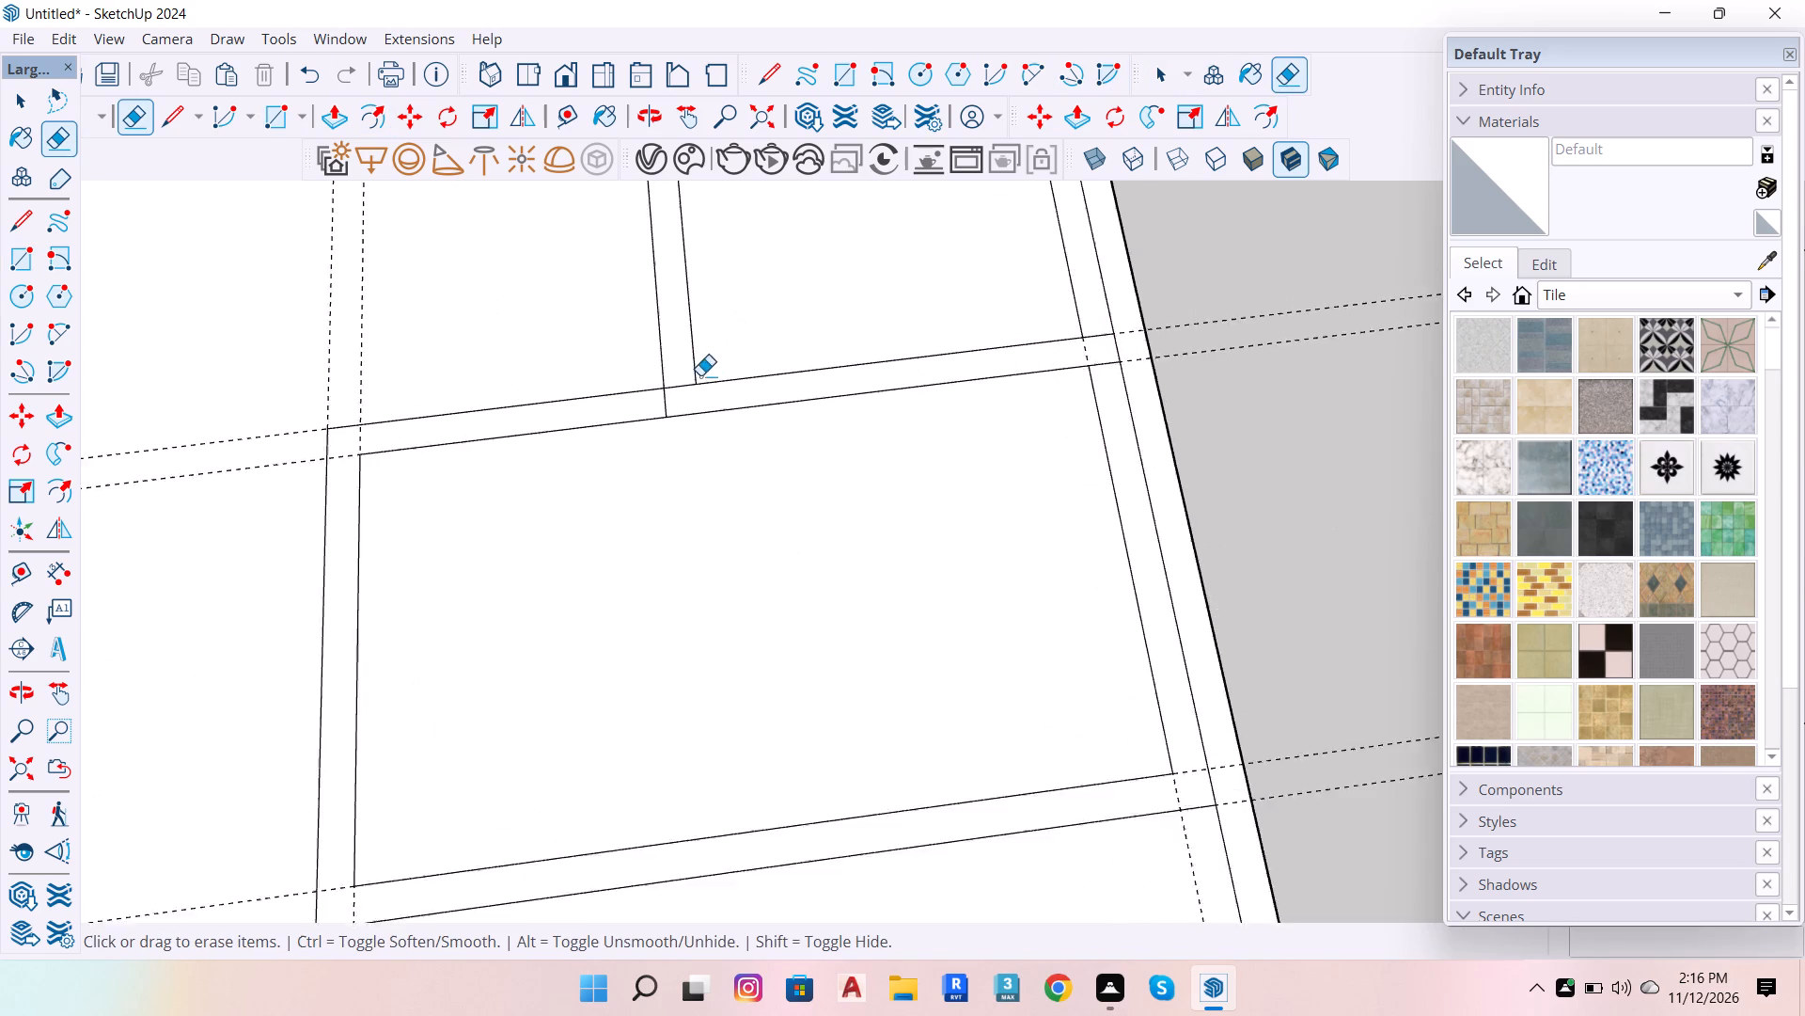
pyautogui.scroll(2, 700, 375)
pyautogui.moveTo(664, 390); pyautogui.dragTo(627, 421)
pyautogui.scroll(-10, 685, 429)
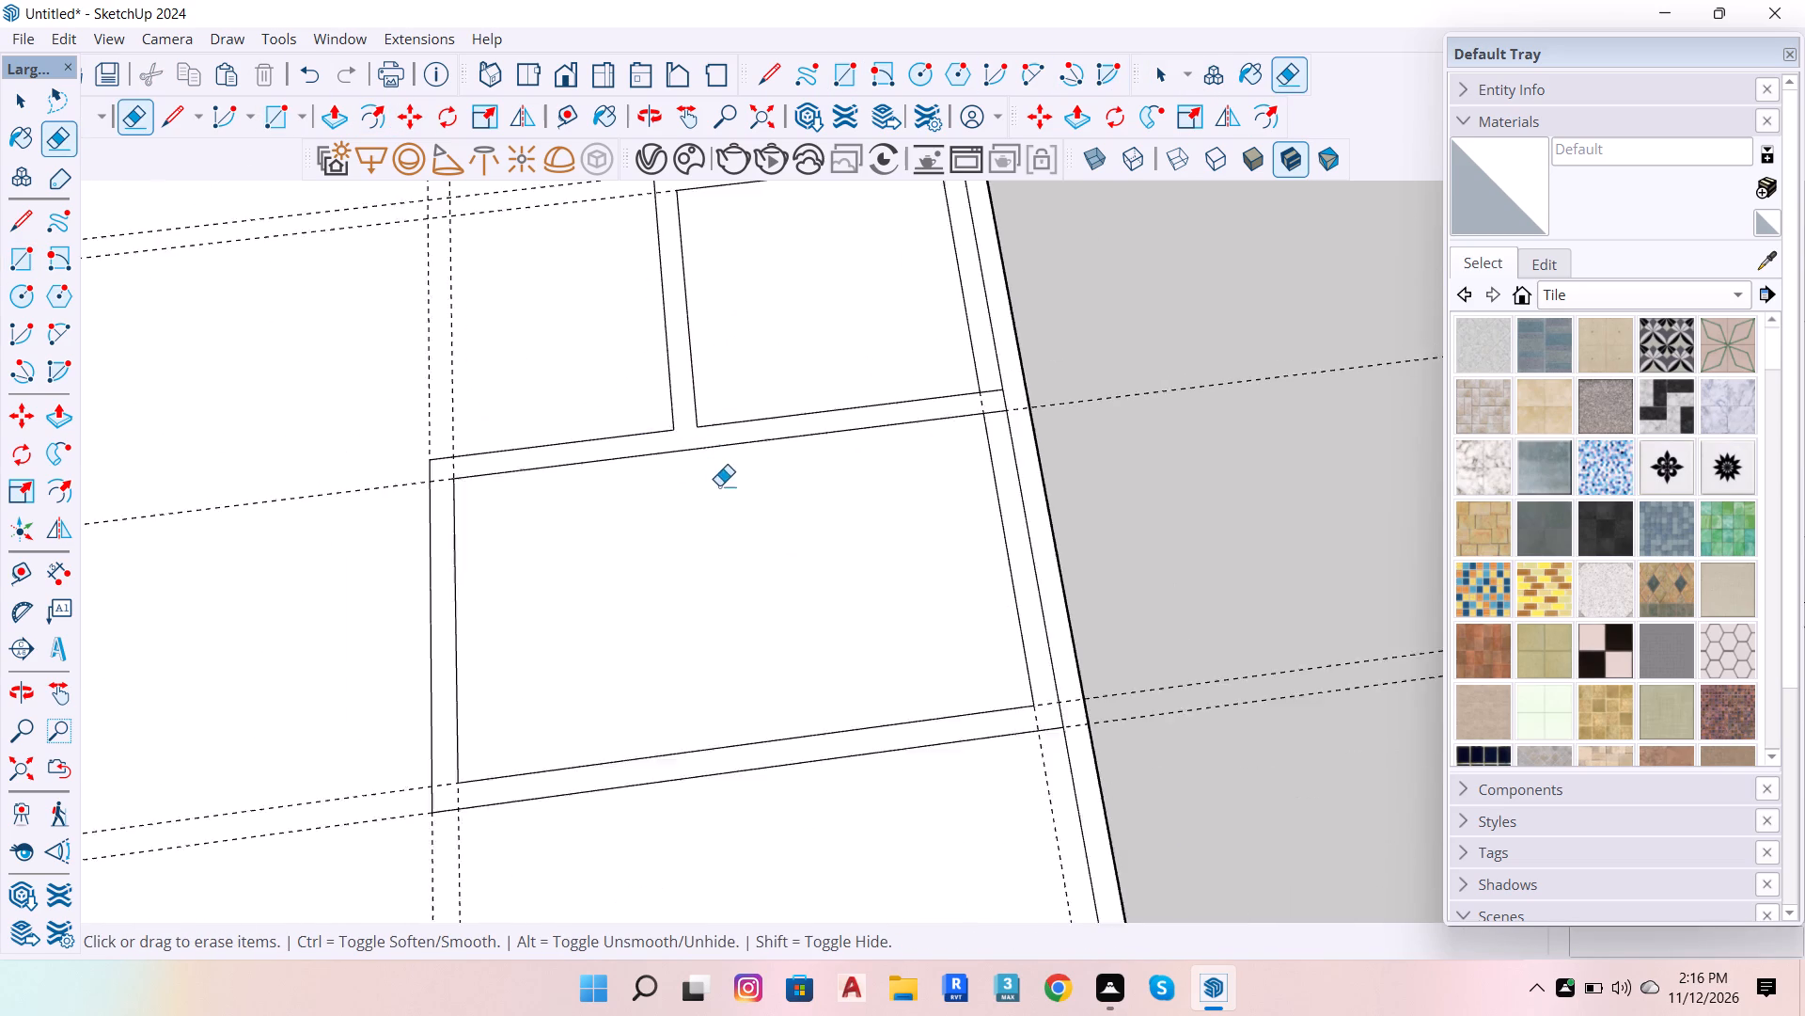
pyautogui.scroll(-2, 719, 485)
pyautogui.scroll(10, 539, 470)
pyautogui.scroll(-7, 489, 496)
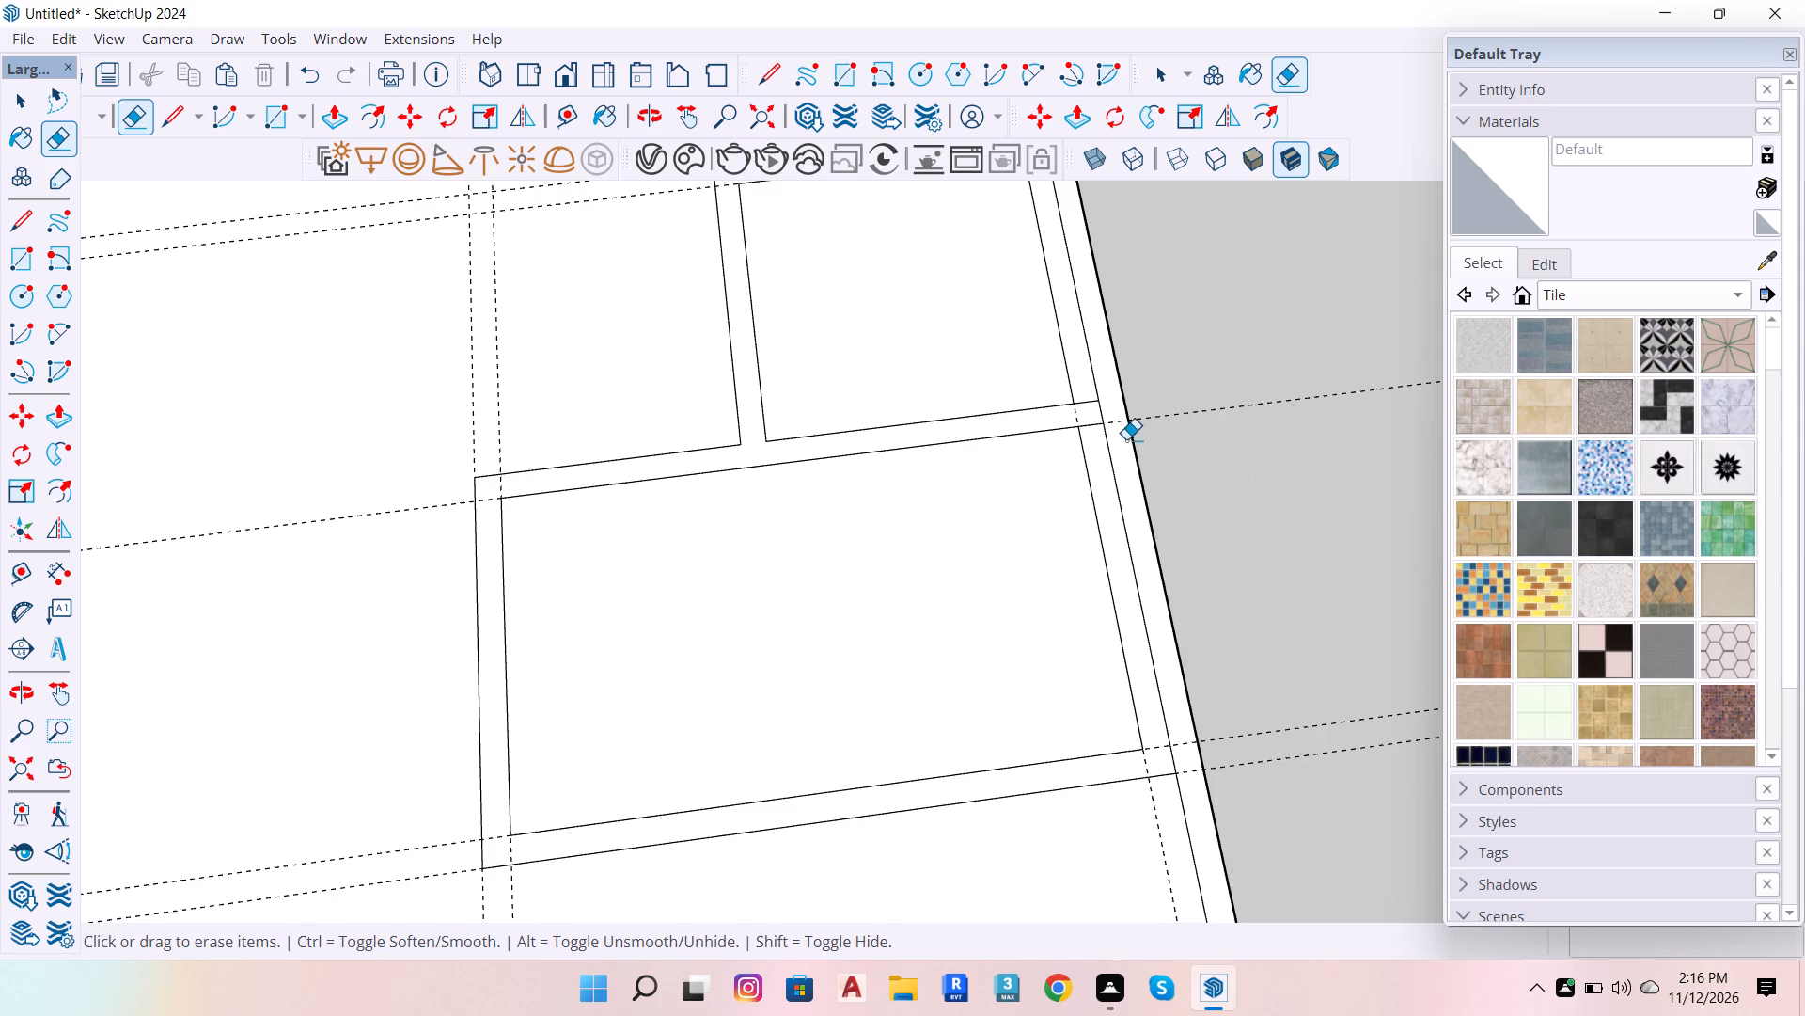
pyautogui.scroll(4, 1126, 433)
pyautogui.moveTo(1064, 369); pyautogui.dragTo(1075, 440)
# Erase the two guides running along the second room's inward side wall.
pyautogui.scroll(-3, 1033, 371)
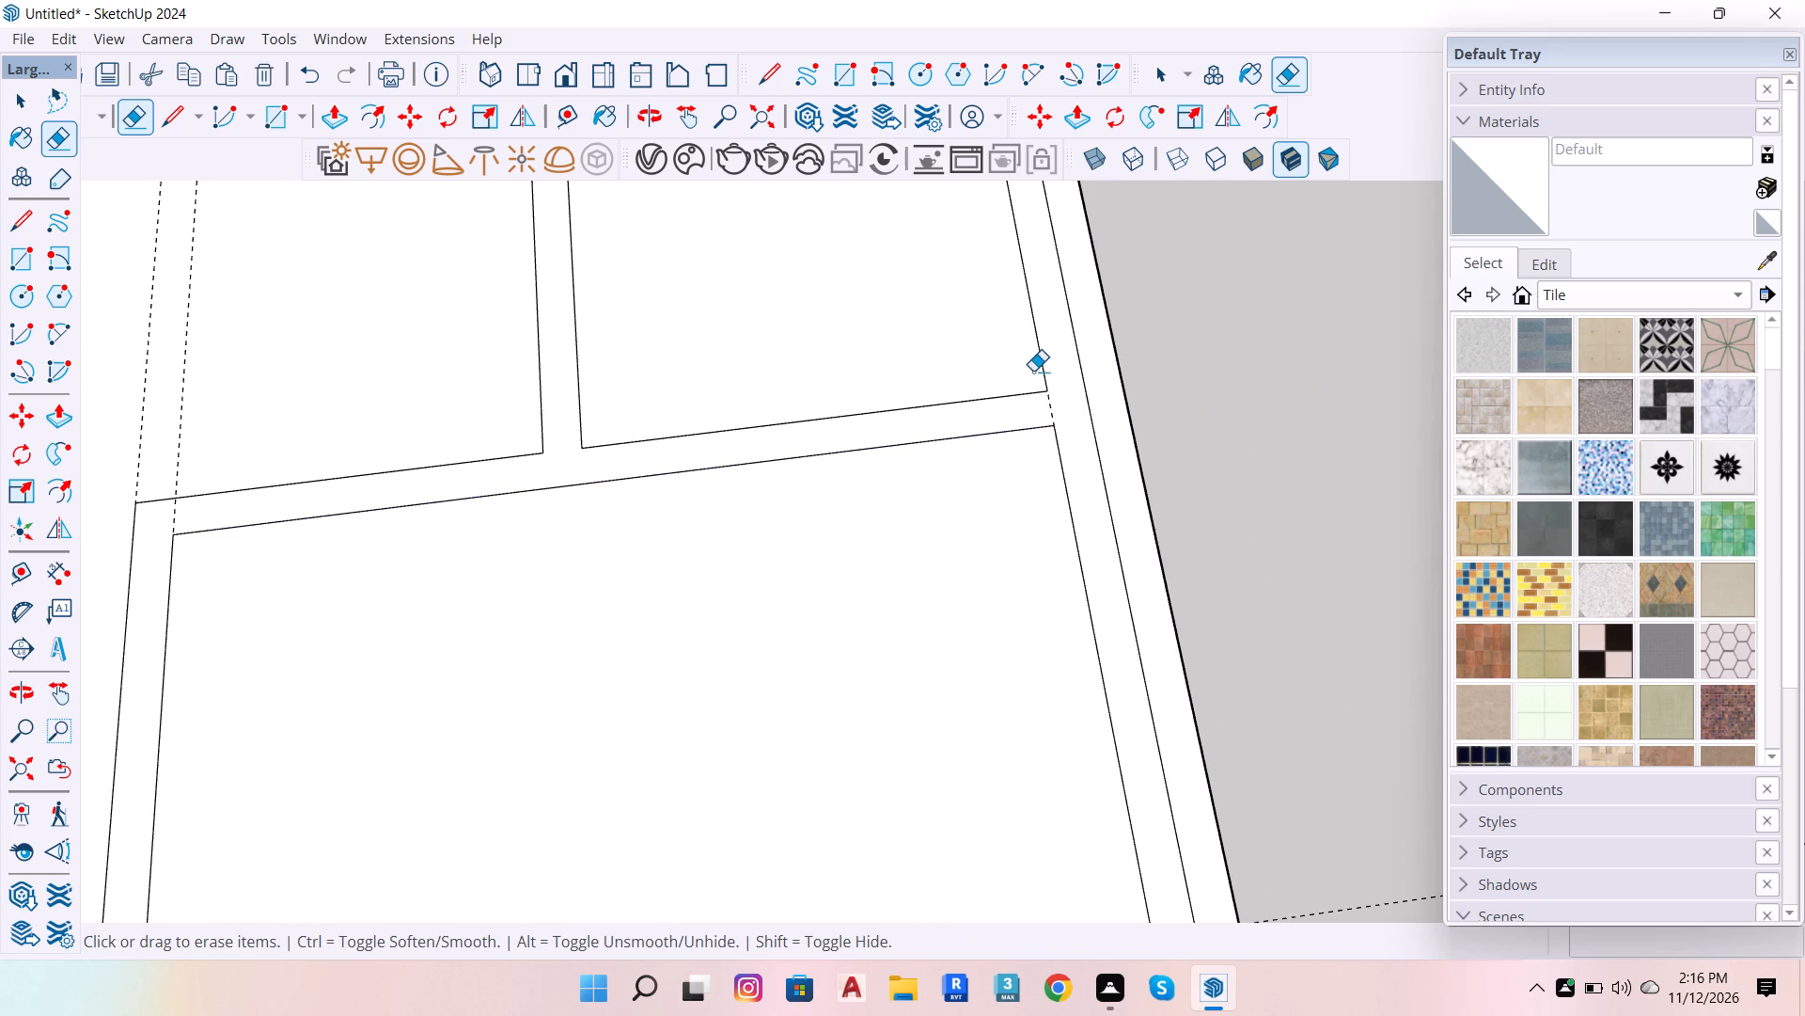
pyautogui.scroll(-9, 1033, 371)
pyautogui.scroll(6, 1058, 518)
pyautogui.scroll(-7, 1075, 516)
pyautogui.scroll(-6, 726, 491)
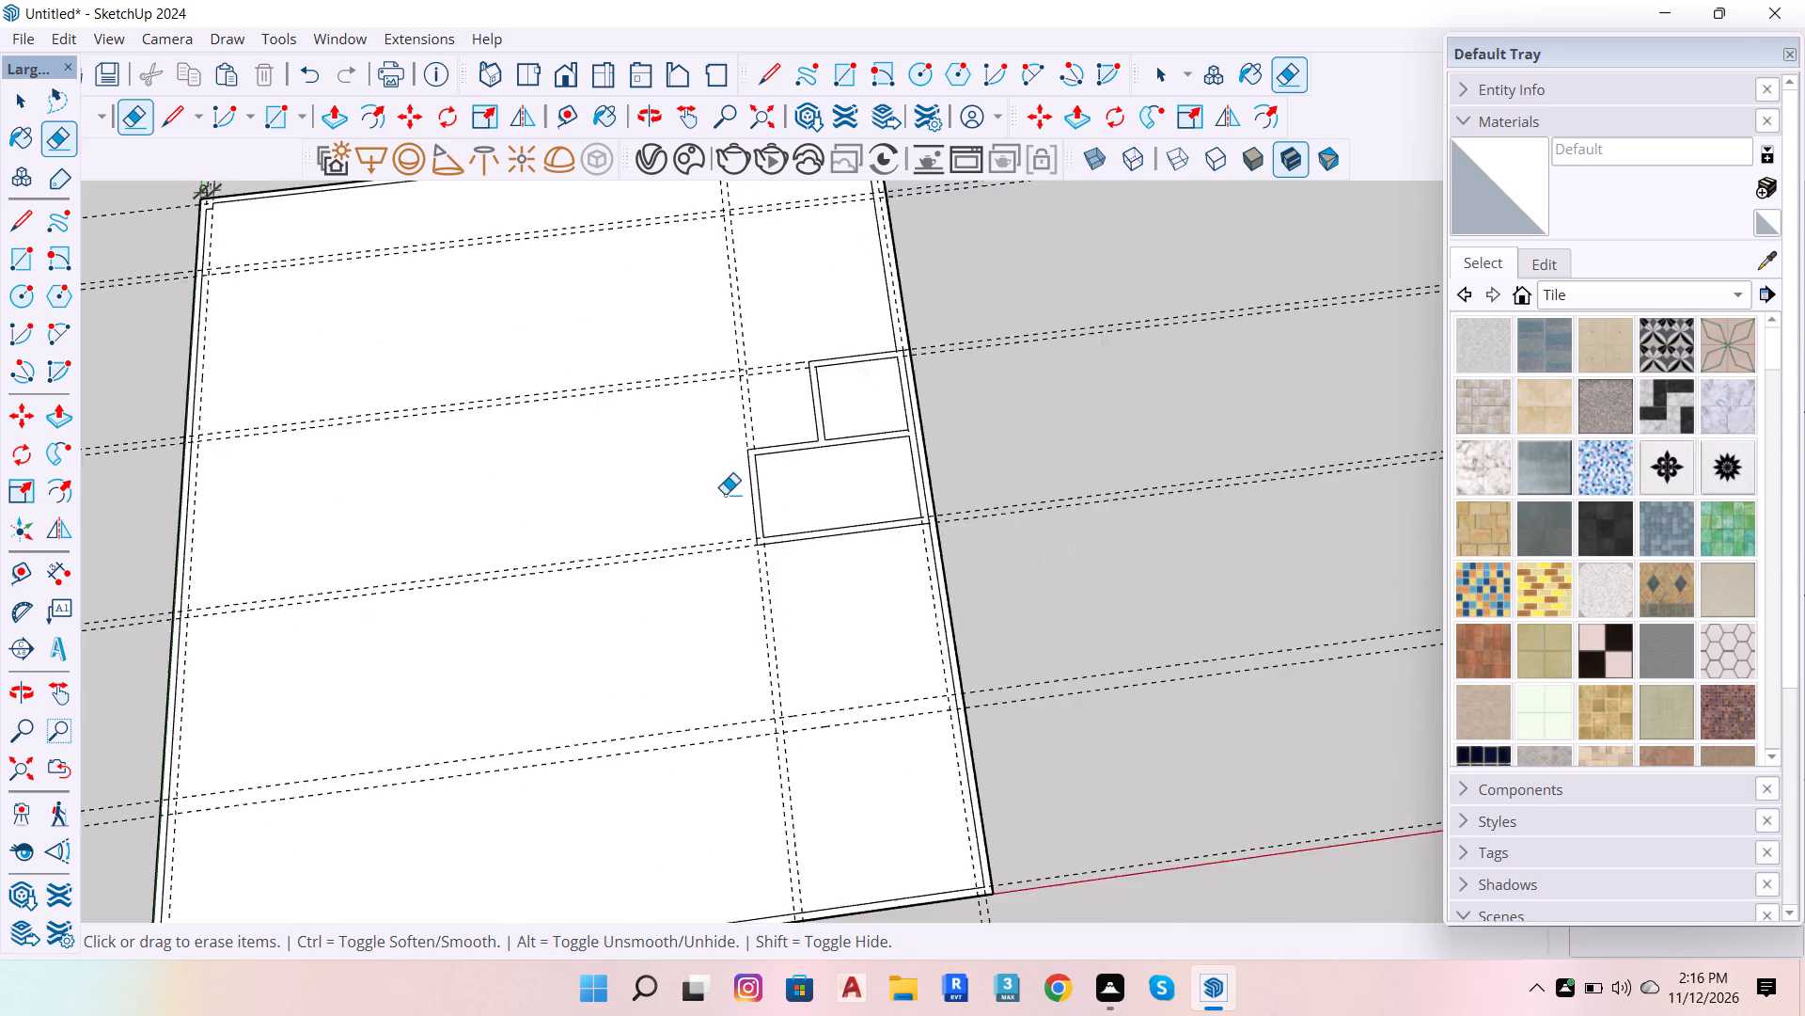
pyautogui.scroll(-1, 725, 494)
pyautogui.scroll(4, 887, 667)
pyautogui.scroll(-6, 581, 514)
pyautogui.scroll(3, 646, 558)
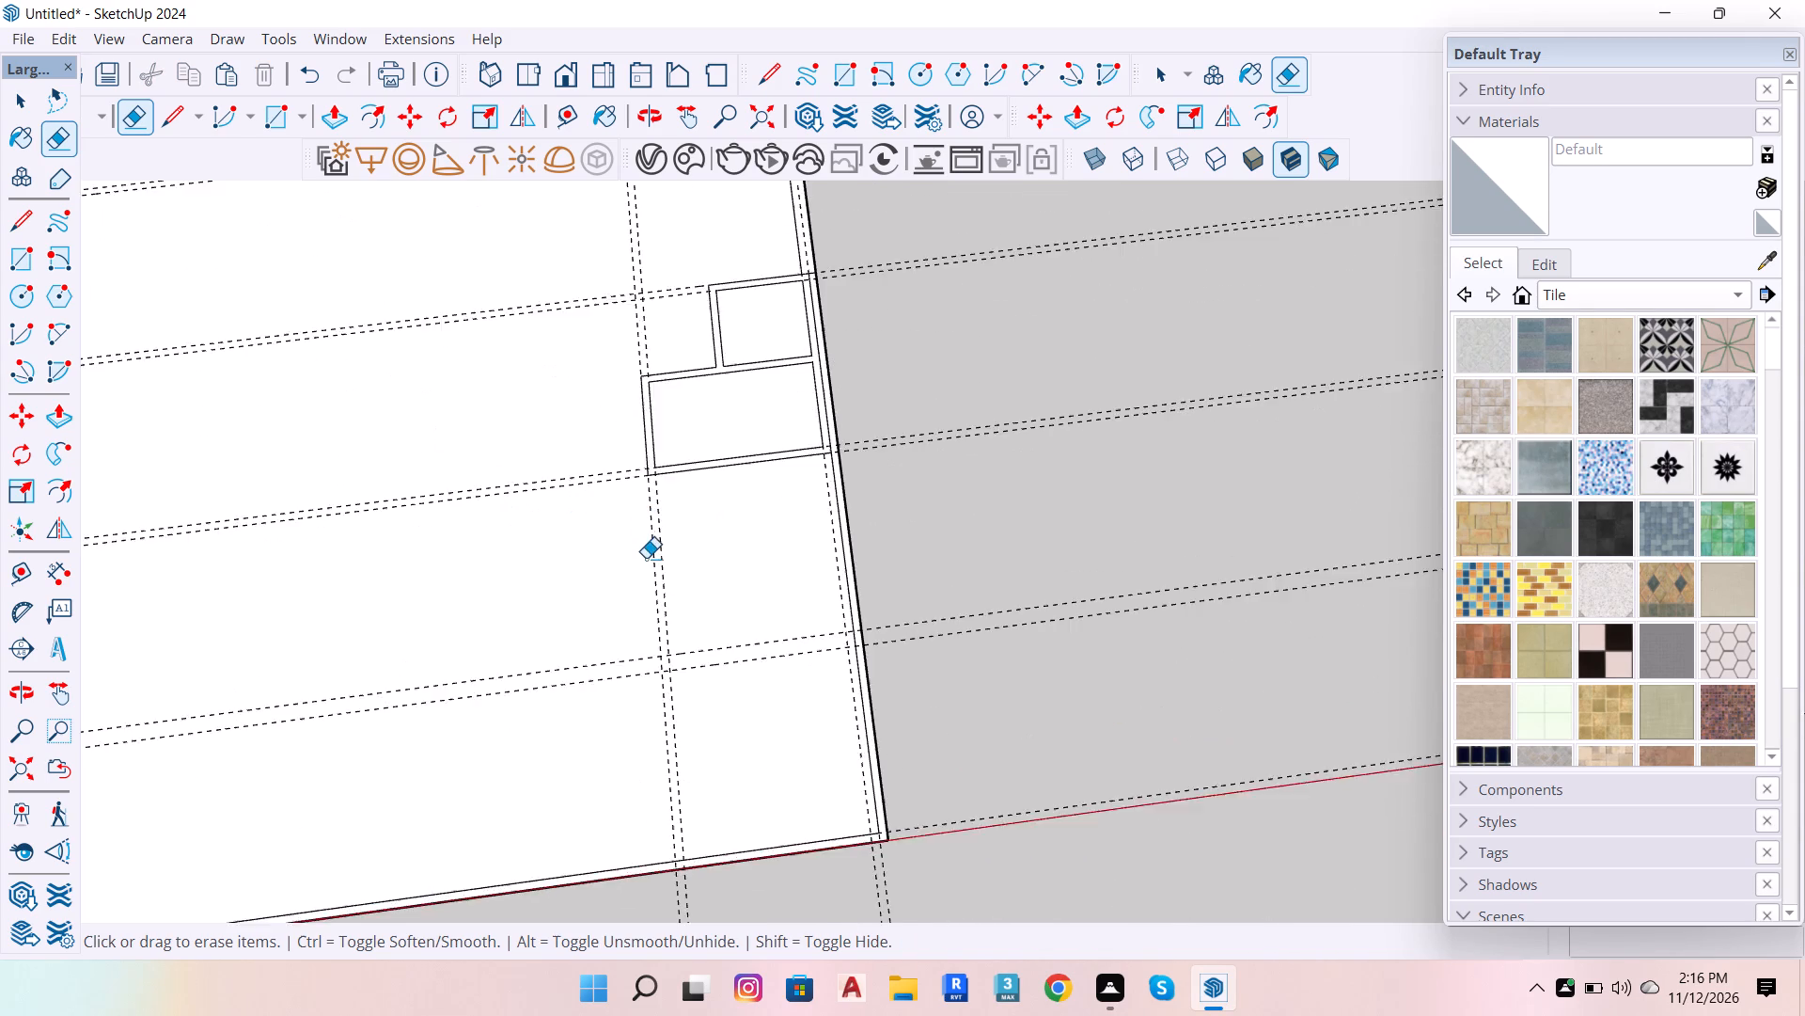
pyautogui.scroll(2, 646, 558)
pyautogui.moveTo(710, 543); pyautogui.dragTo(555, 588)
# Draw a third room's inner outline, 9'4" by 17', on the guides from the second room's outer corner at the exterior wall.
pyautogui.scroll(-6, 843, 575)
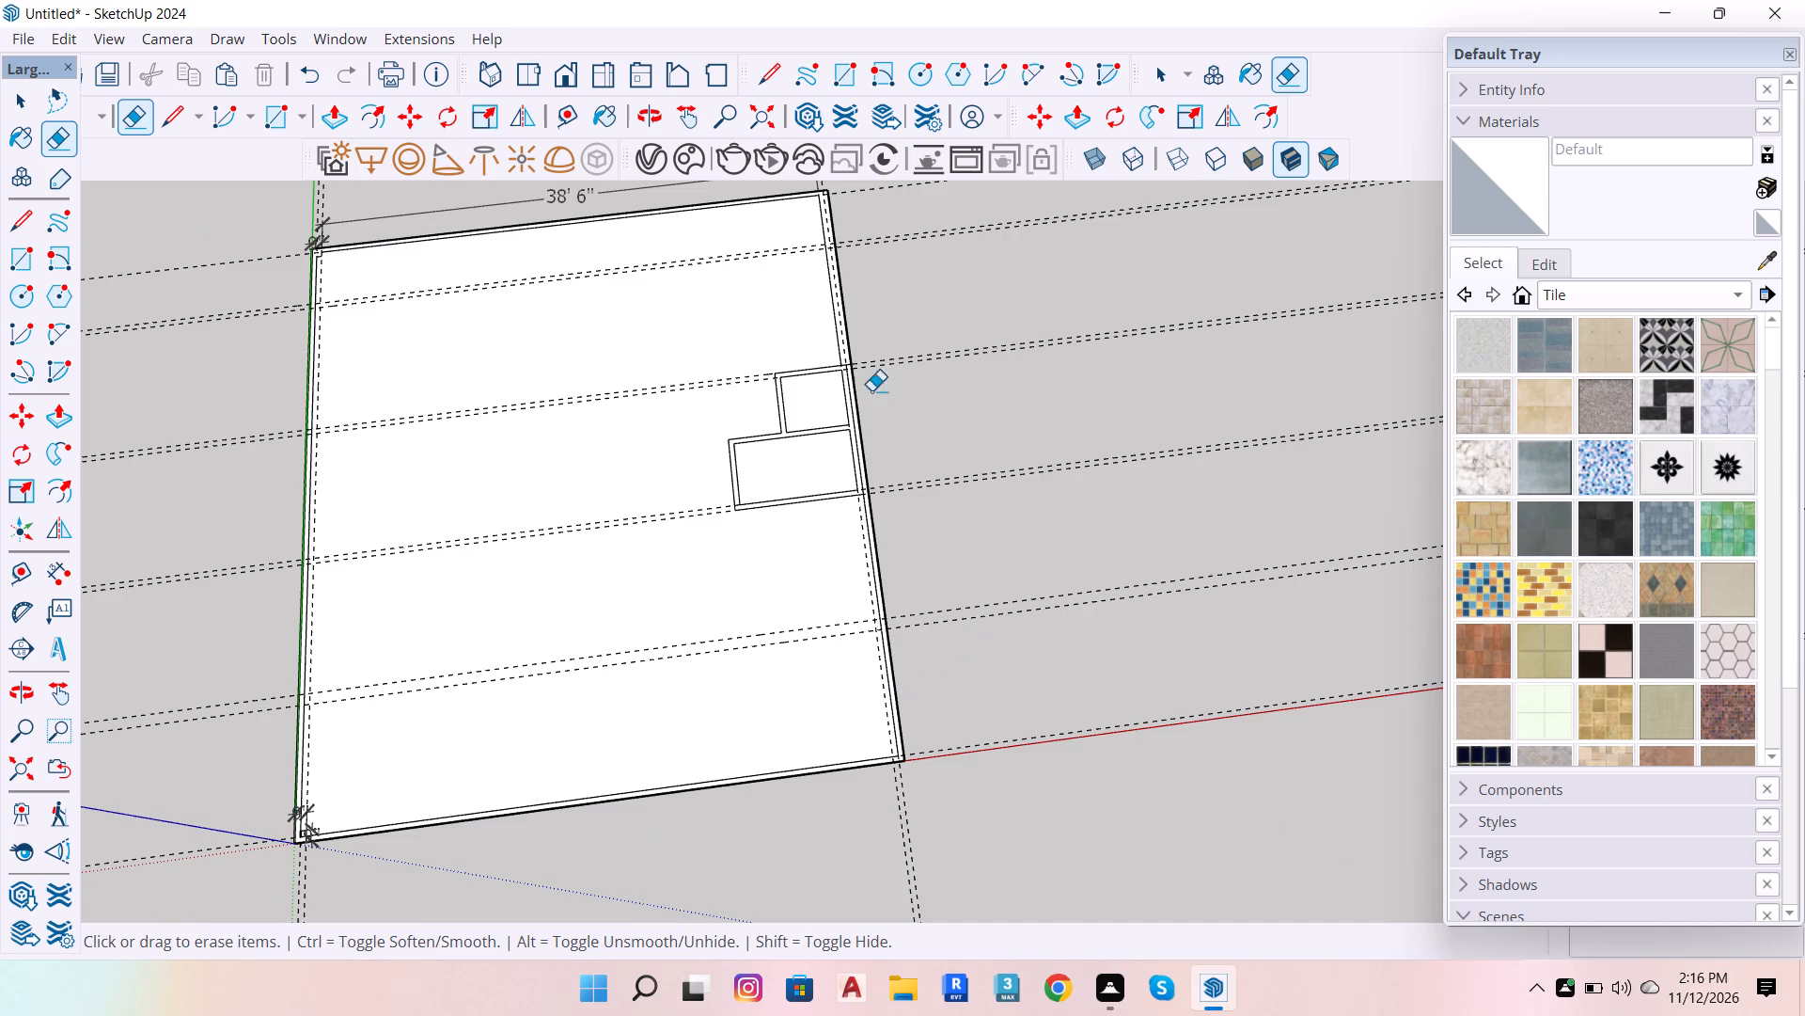
pyautogui.click(23, 213)
pyautogui.scroll(10, 979, 526)
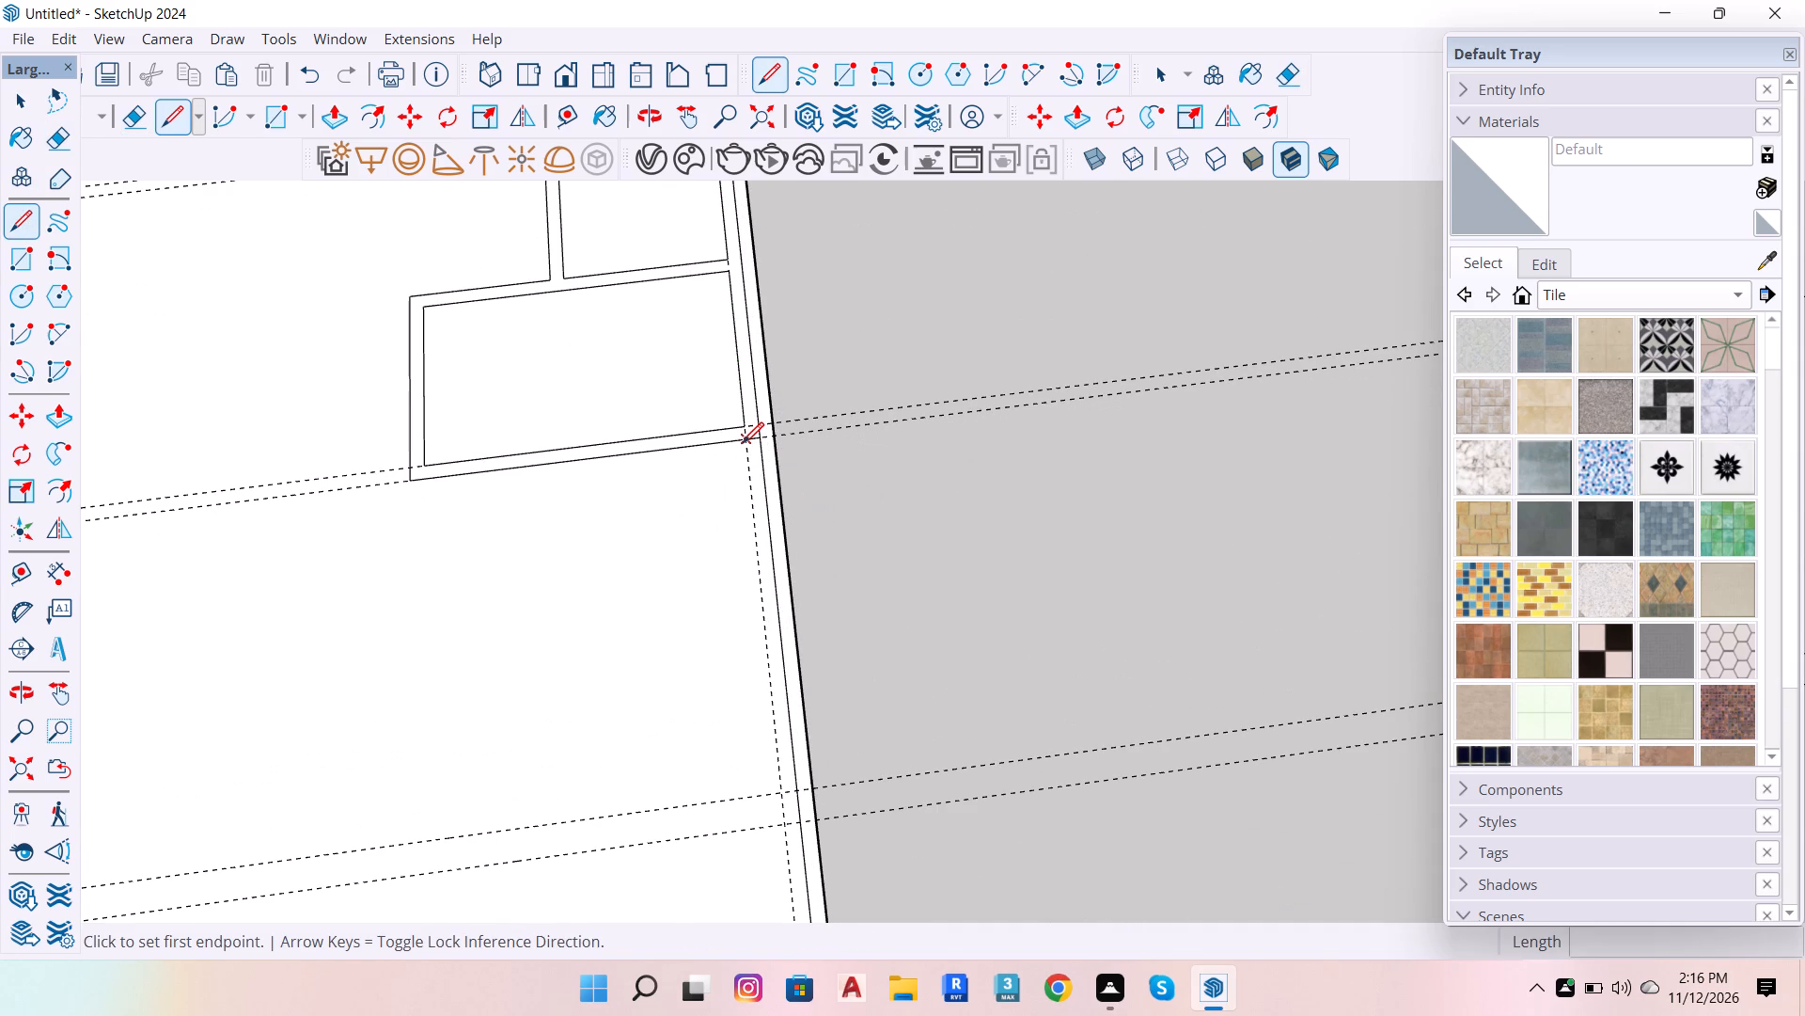
pyautogui.click(743, 443)
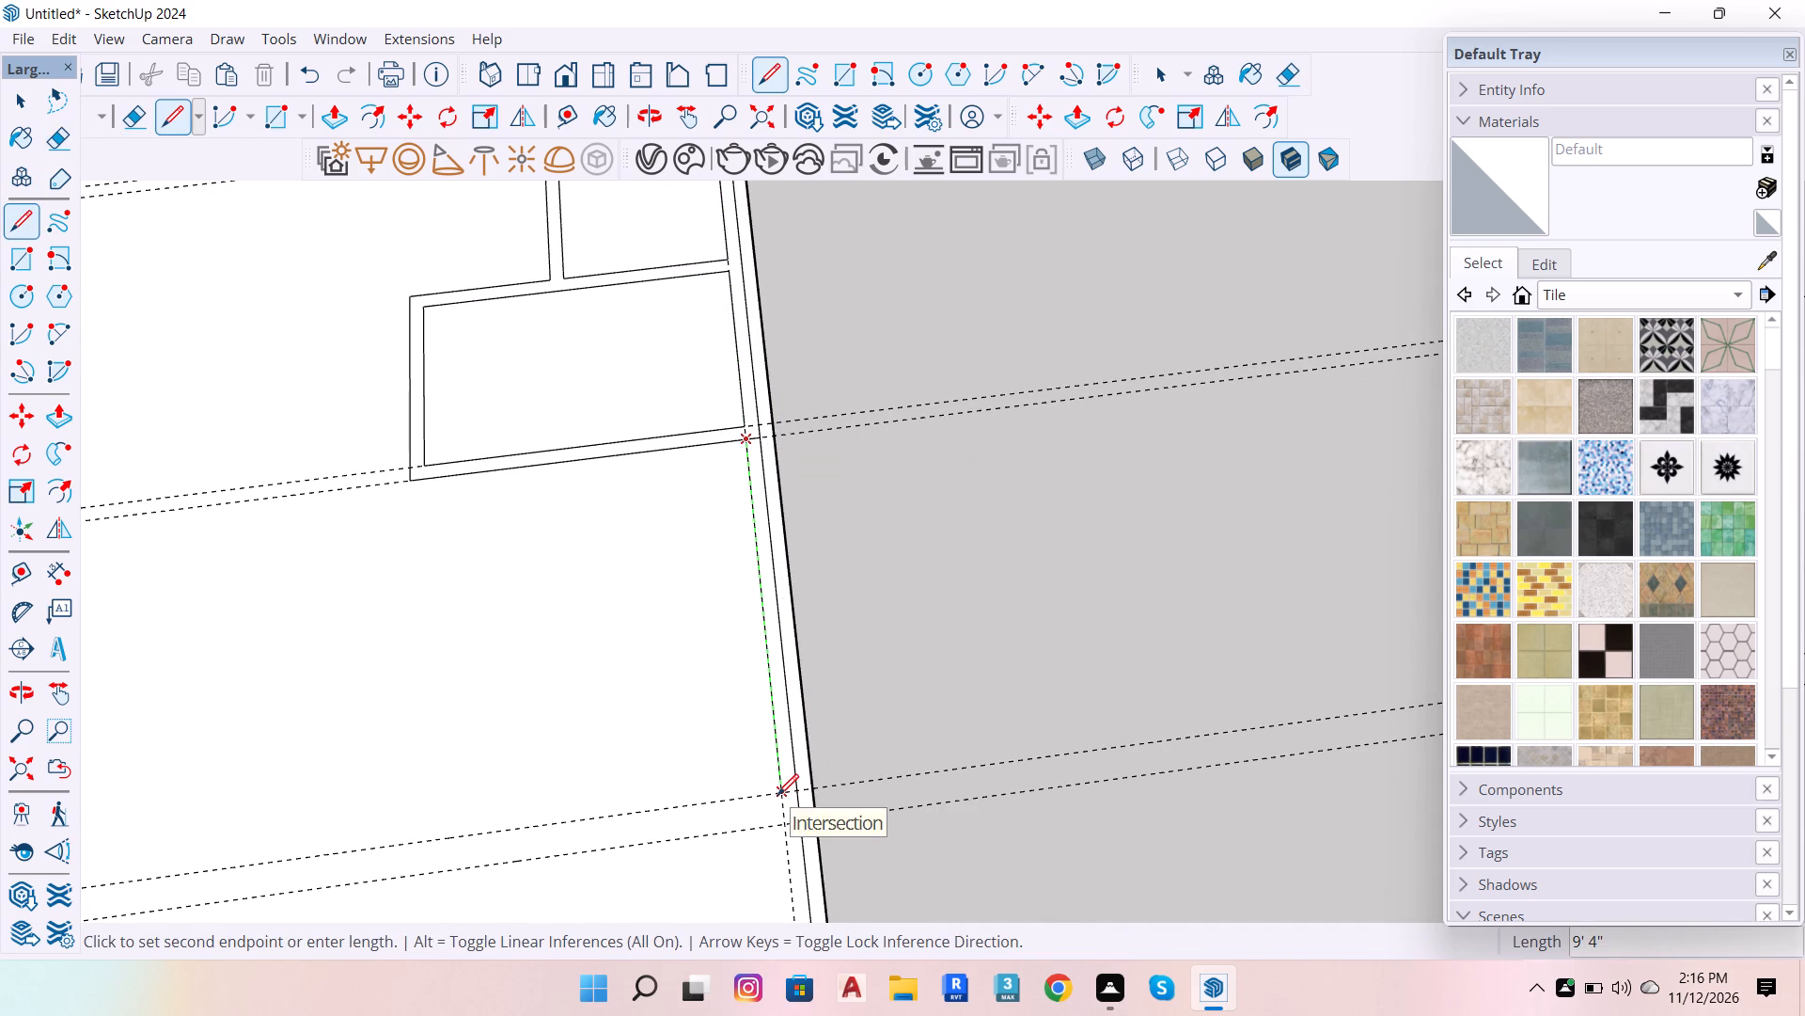
pyautogui.click(777, 795)
pyautogui.scroll(-6, 892, 742)
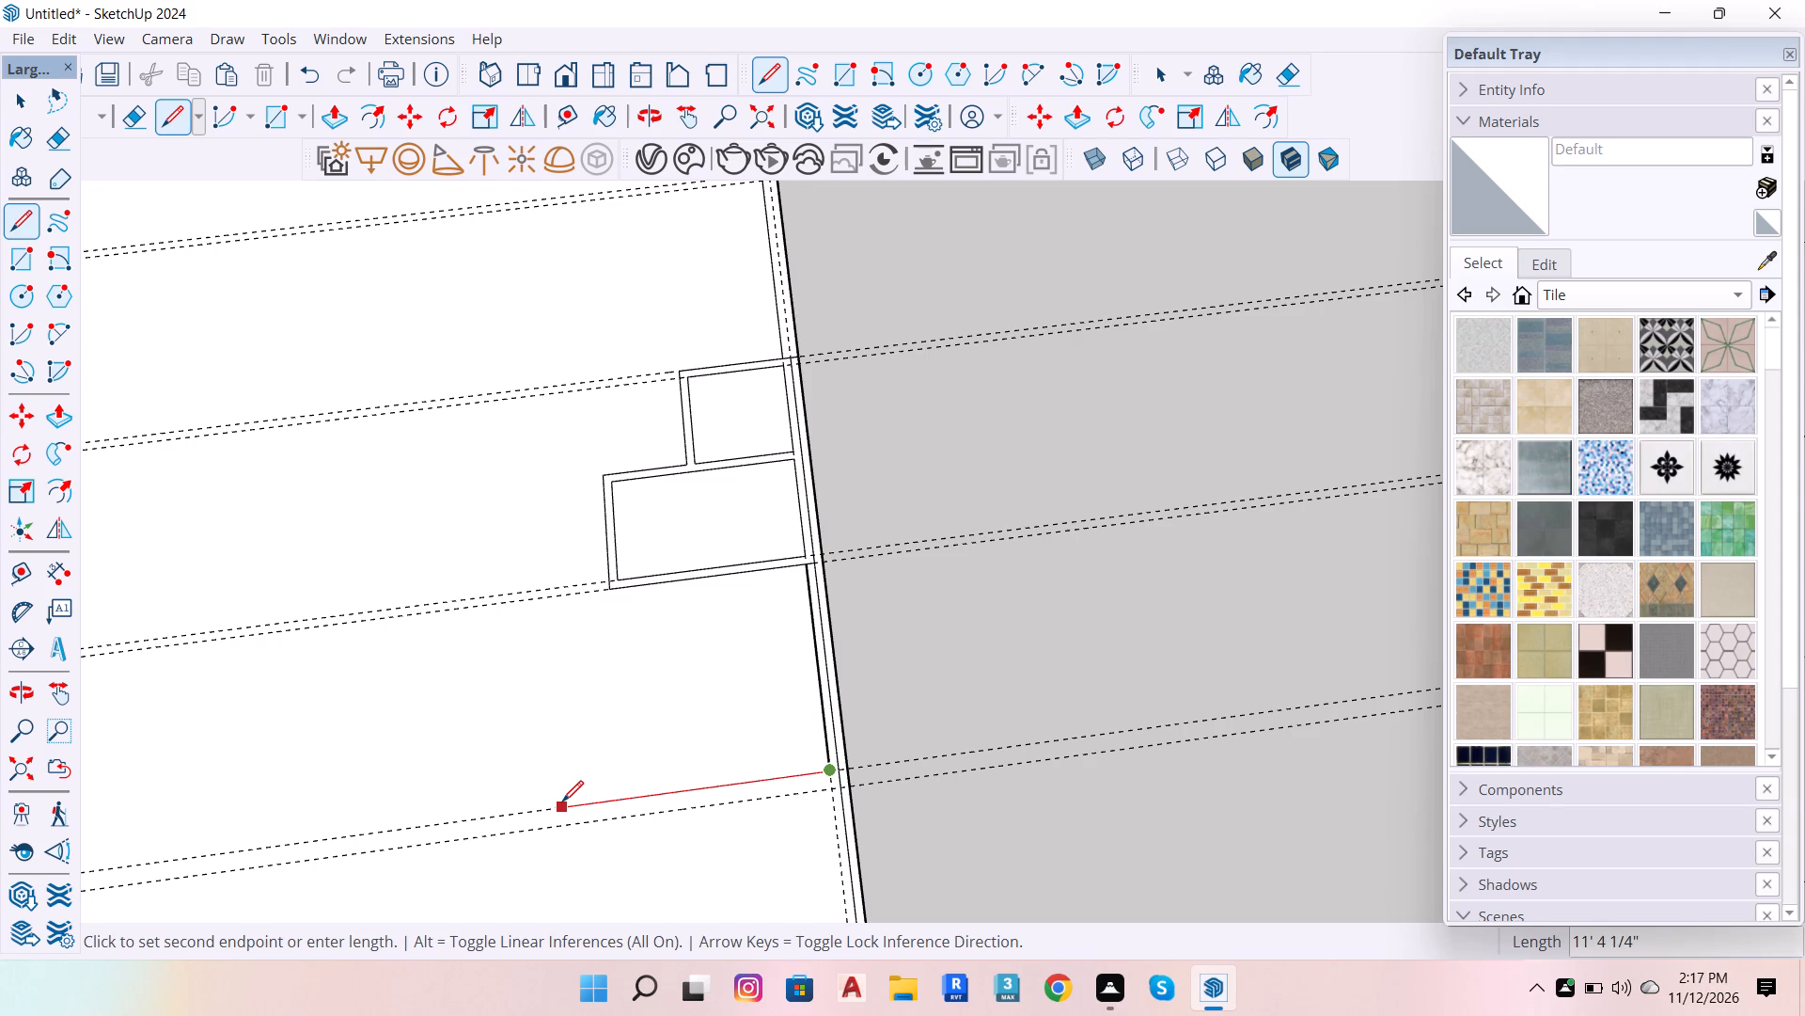
pyautogui.scroll(-6, 570, 790)
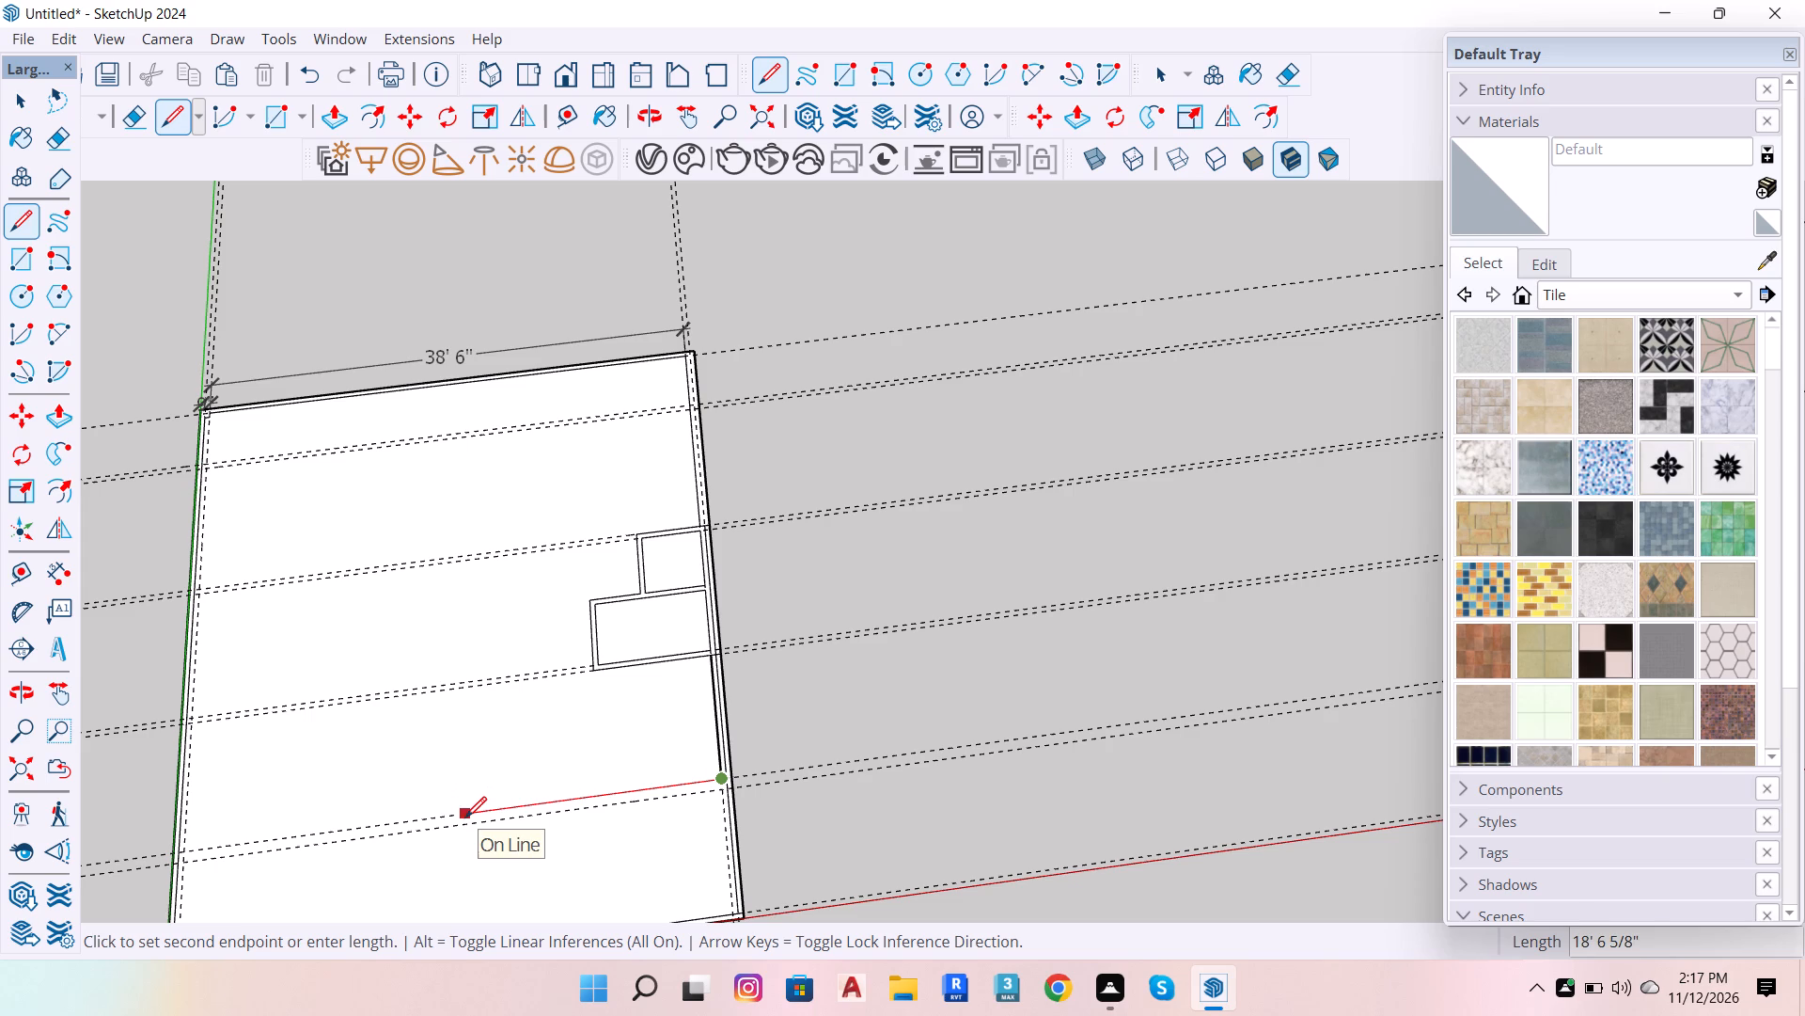
pyautogui.write('15')
pyautogui.press('BackSpace')
pyautogui.write("7'")
pyautogui.press('Return')
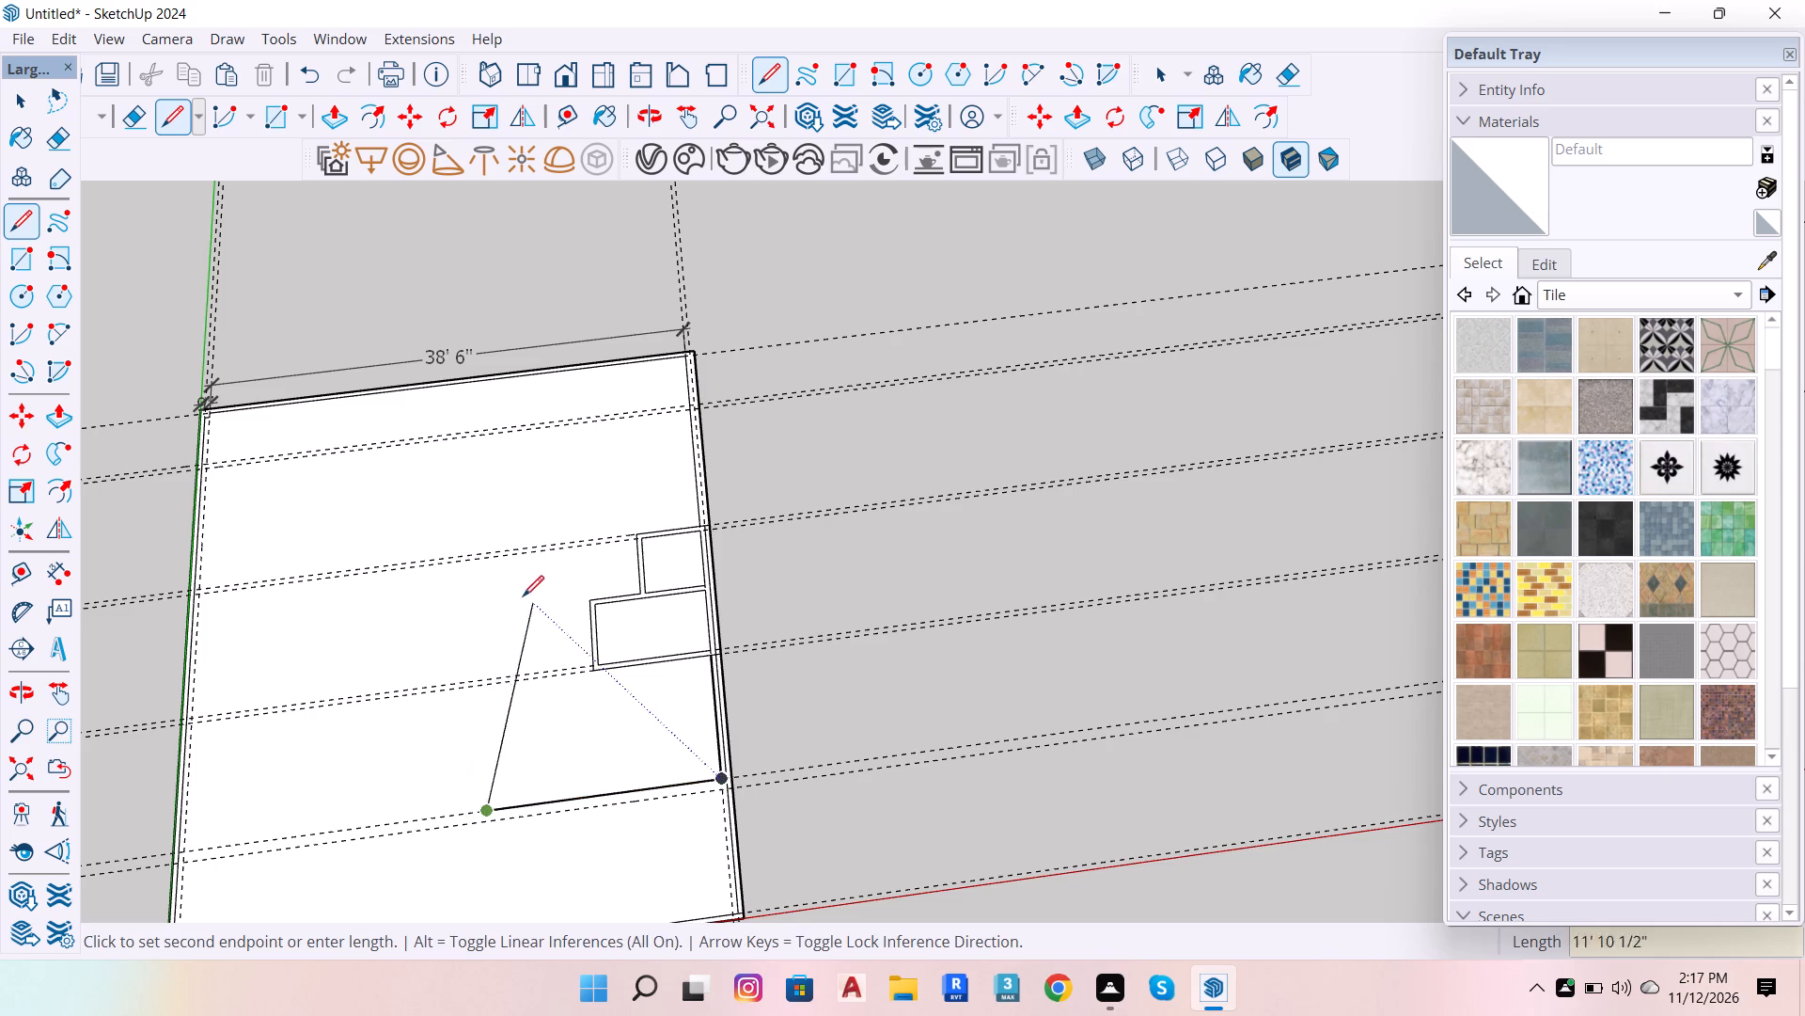
pyautogui.scroll(4, 461, 685)
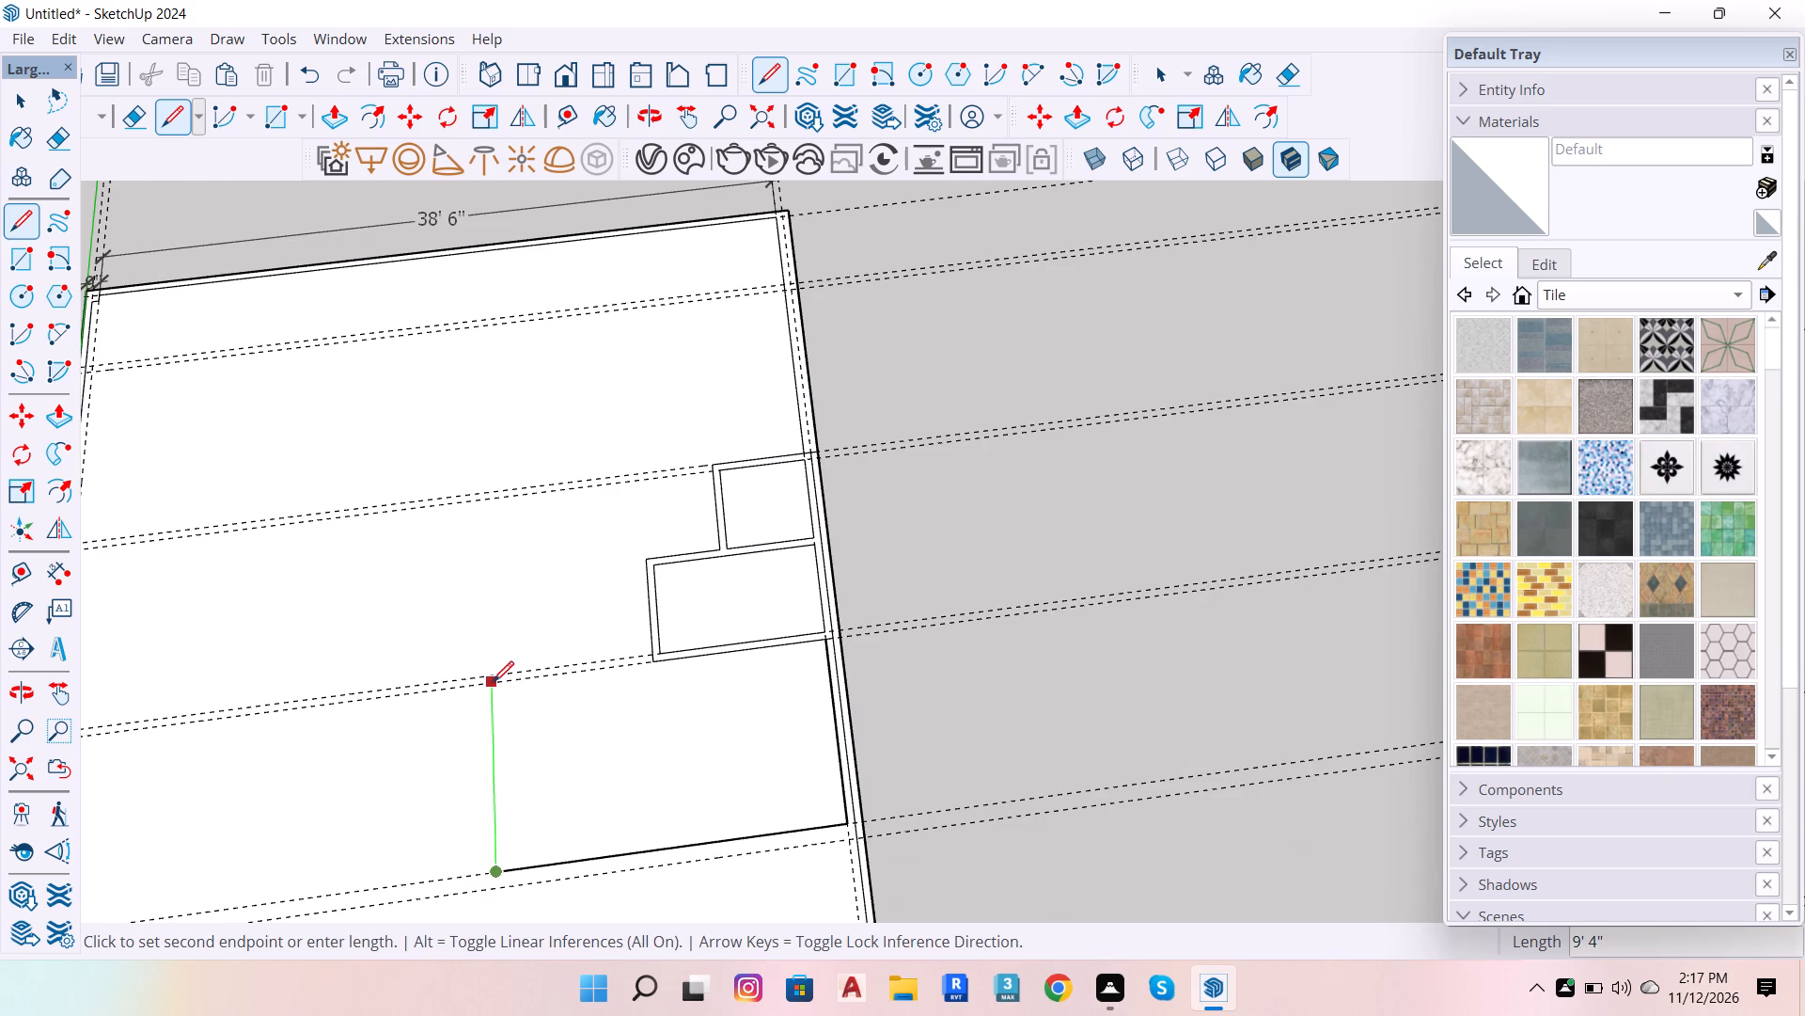
pyautogui.click(492, 683)
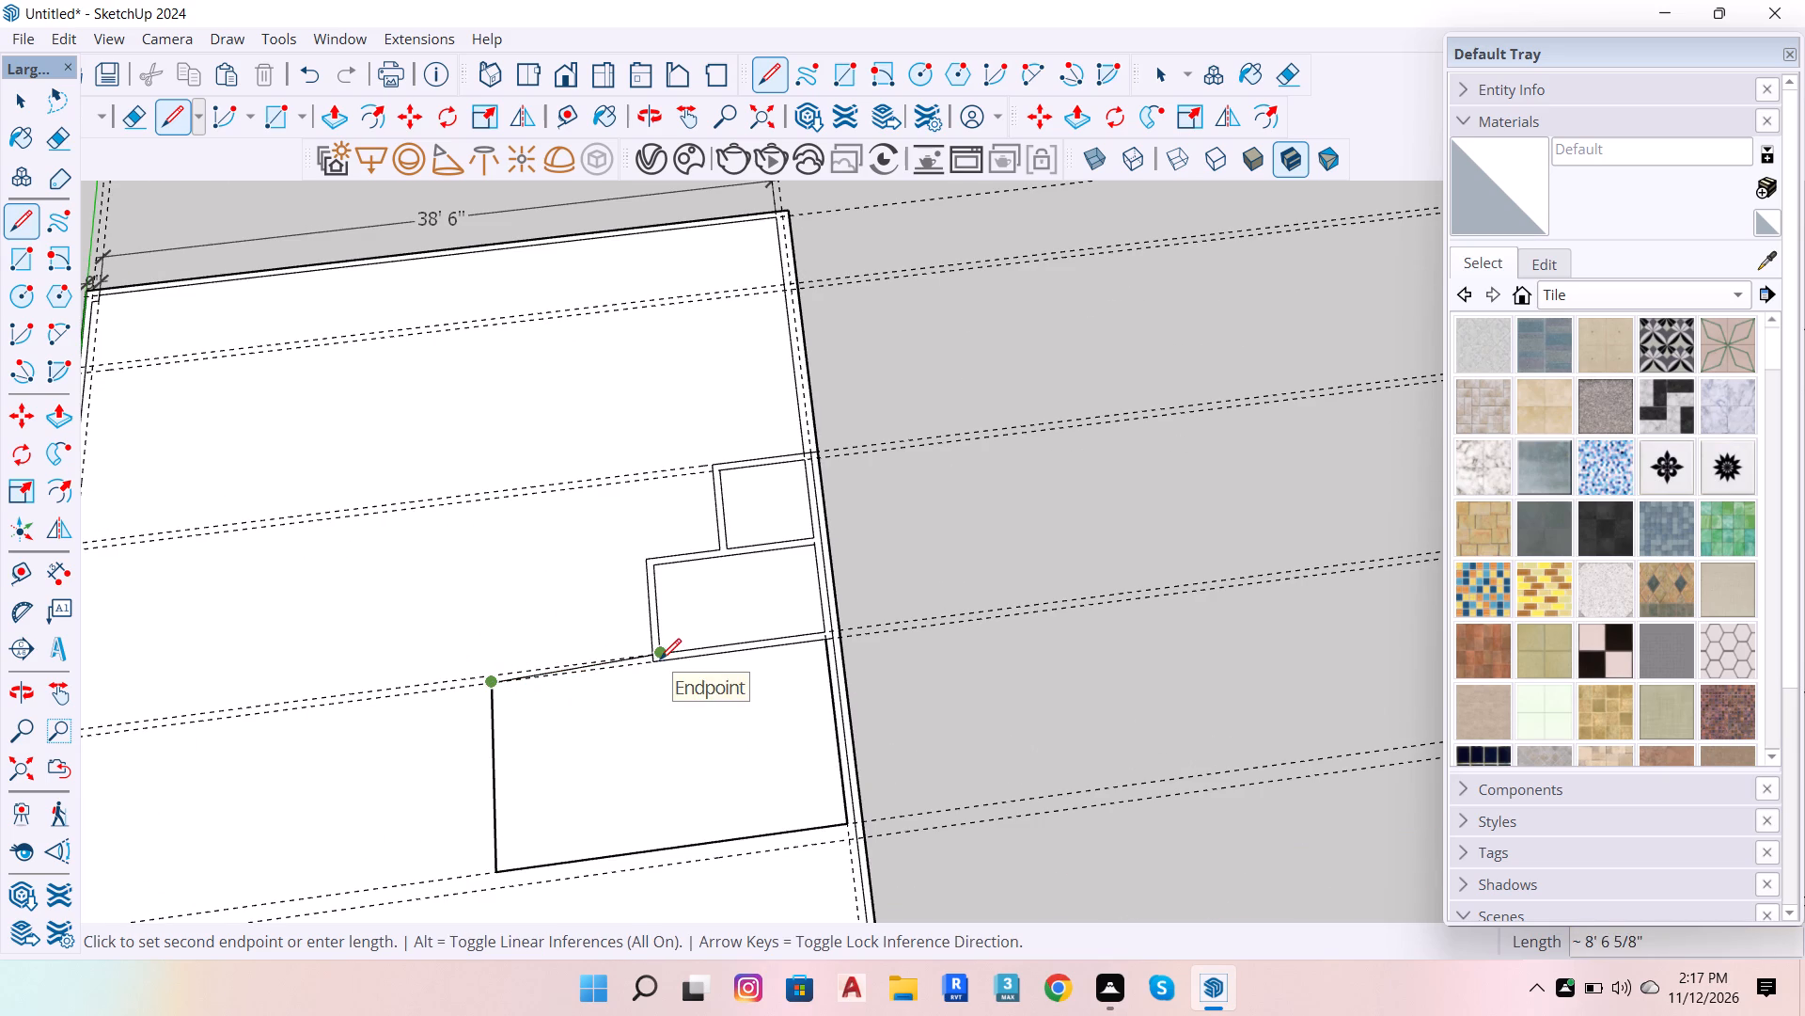
pyautogui.click(652, 669)
# Draw the third room's outer wall lines, with a 17' line extended 9", a side line and a line back to the second room's wall.
pyautogui.scroll(-5, 802, 789)
pyautogui.scroll(-3, 683, 647)
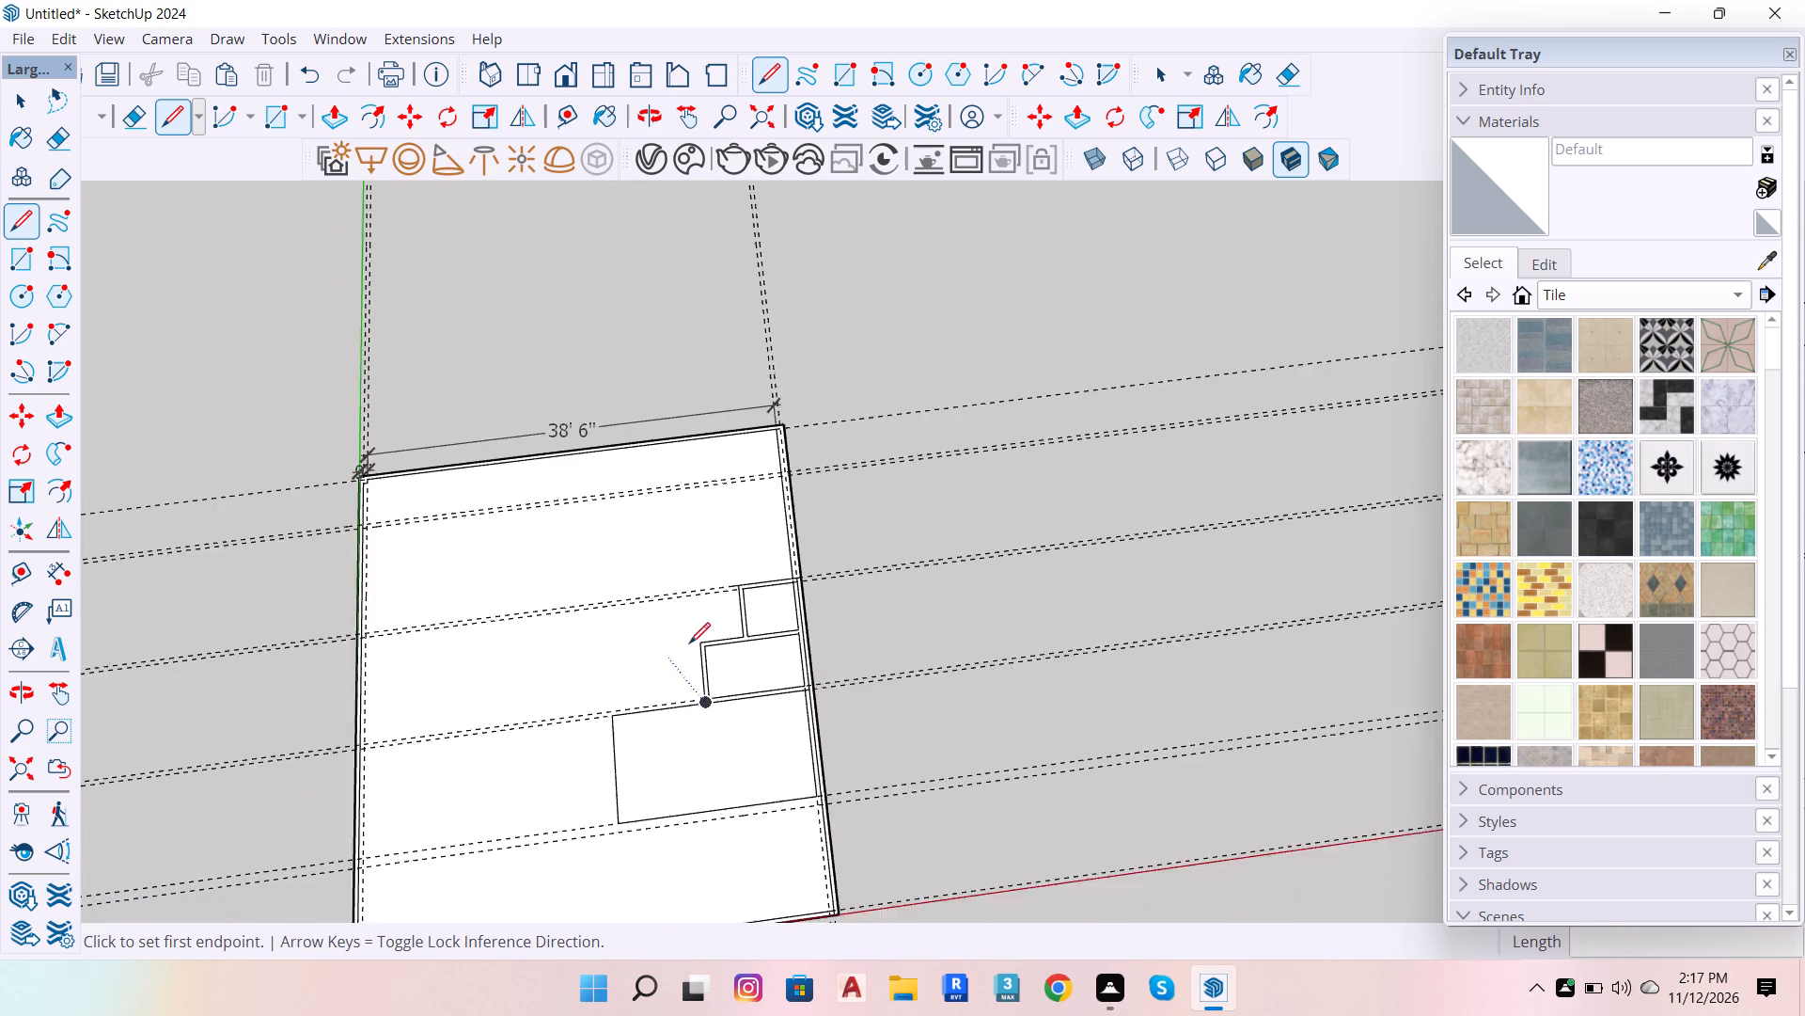
pyautogui.scroll(-2, 689, 643)
pyautogui.scroll(5, 698, 796)
pyautogui.scroll(5, 824, 736)
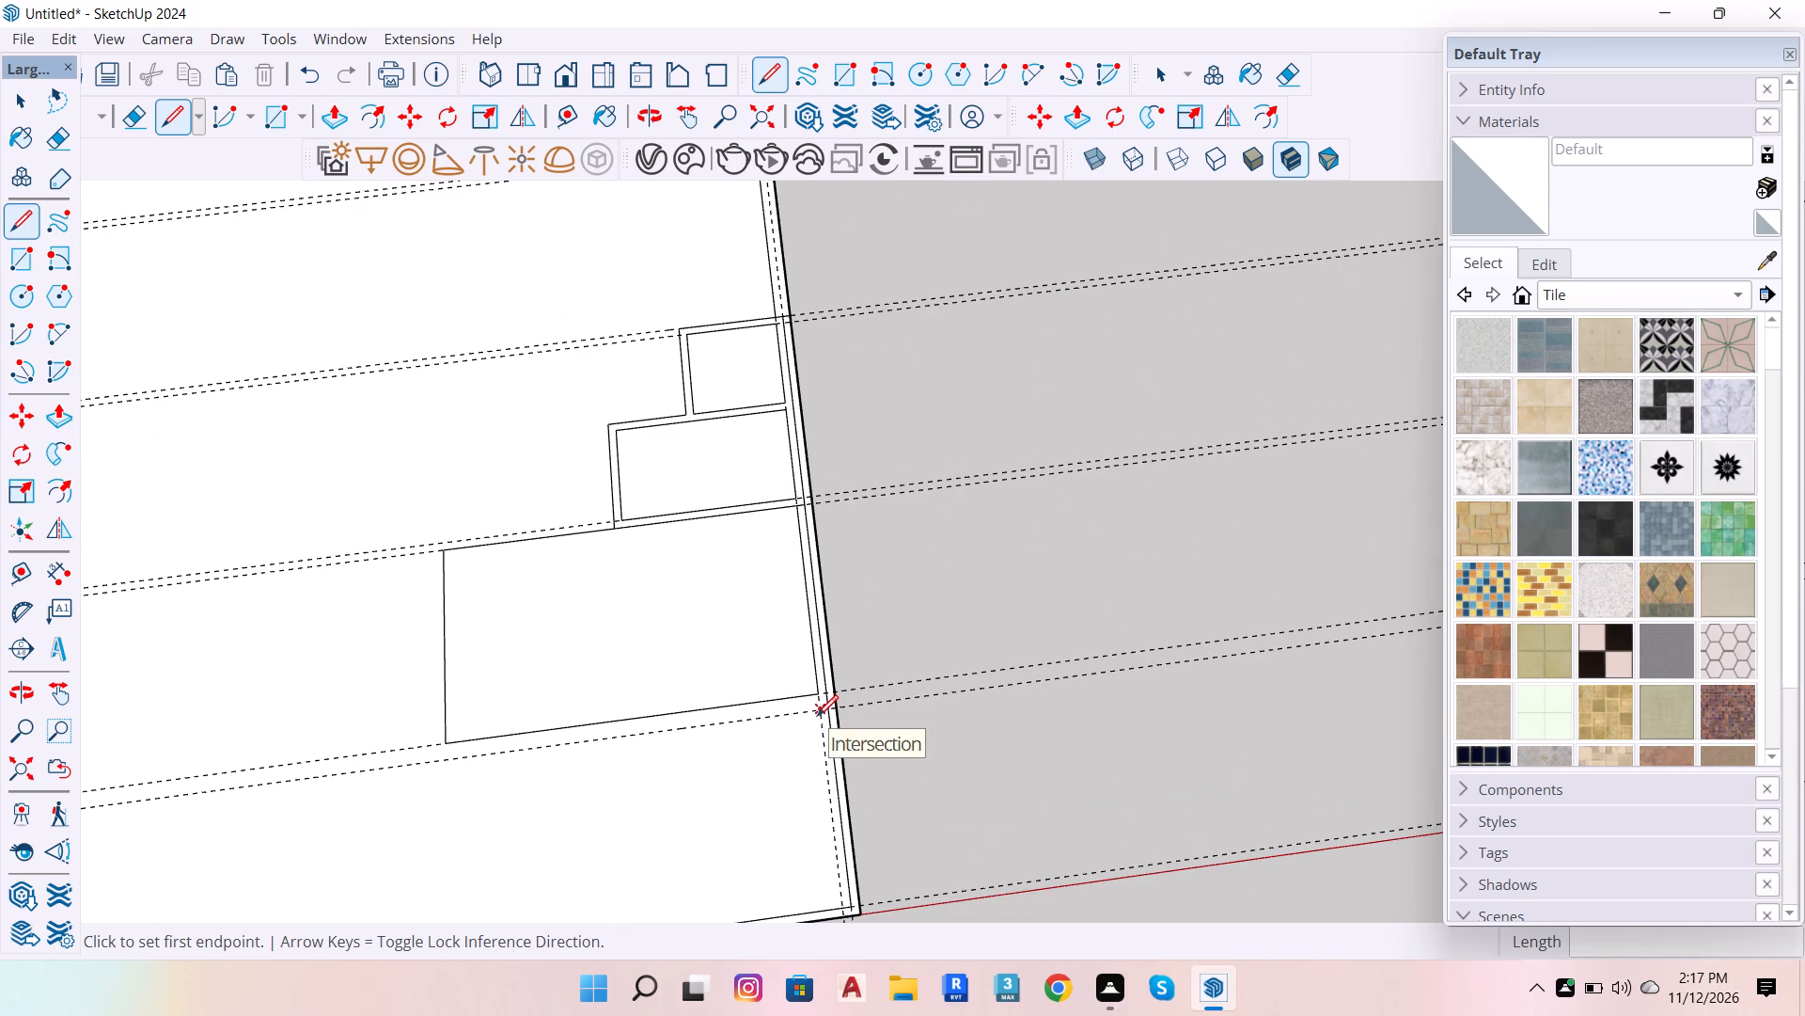
pyautogui.click(817, 716)
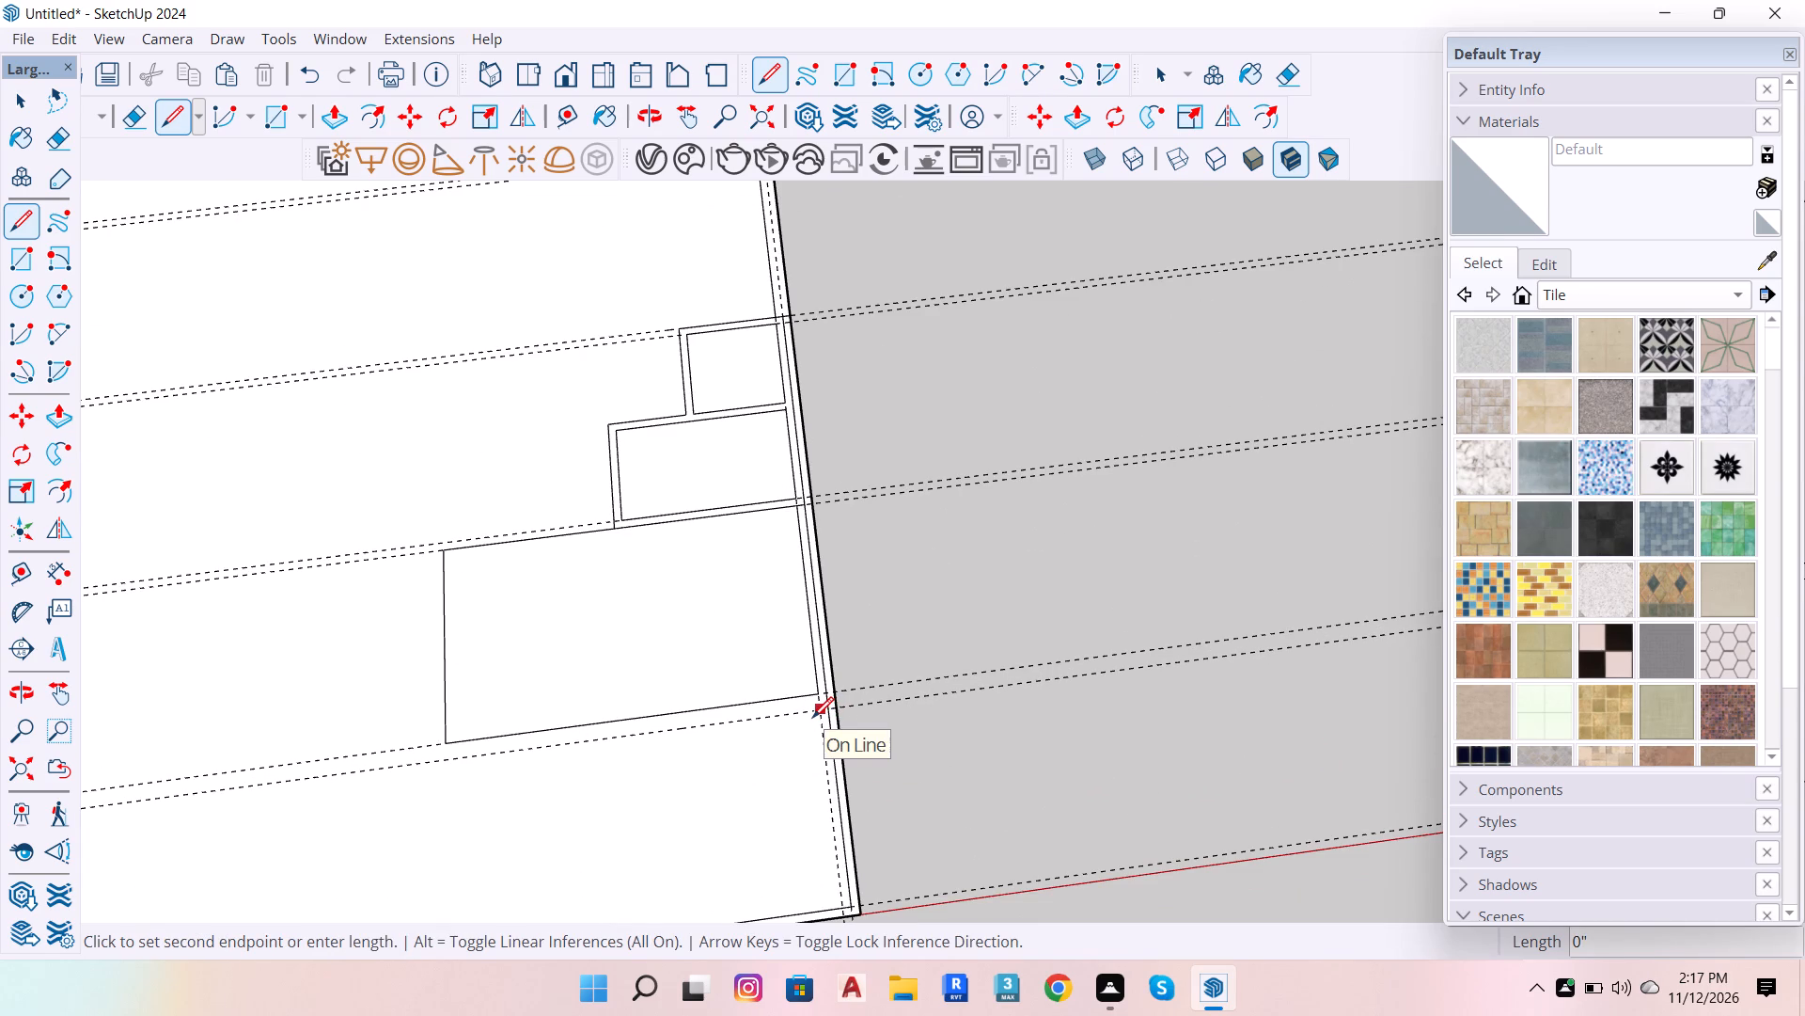
pyautogui.click(445, 764)
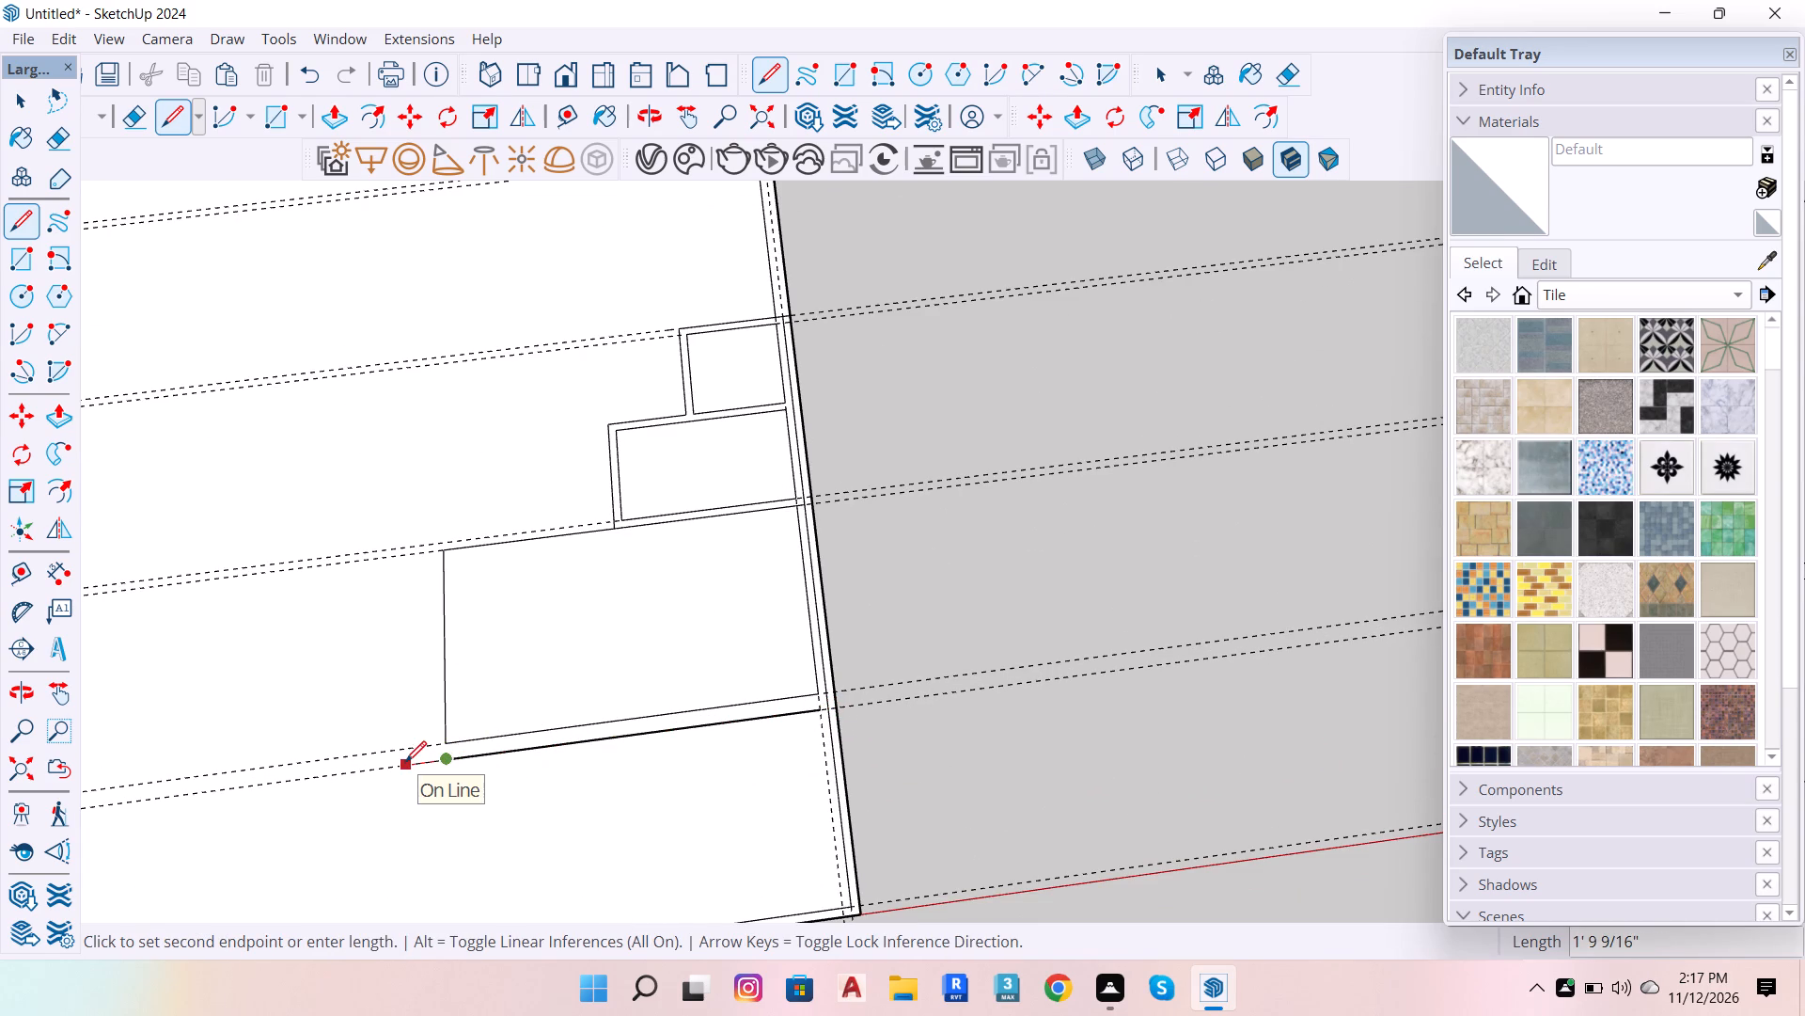
pyautogui.press('9')
pyautogui.press('Return')
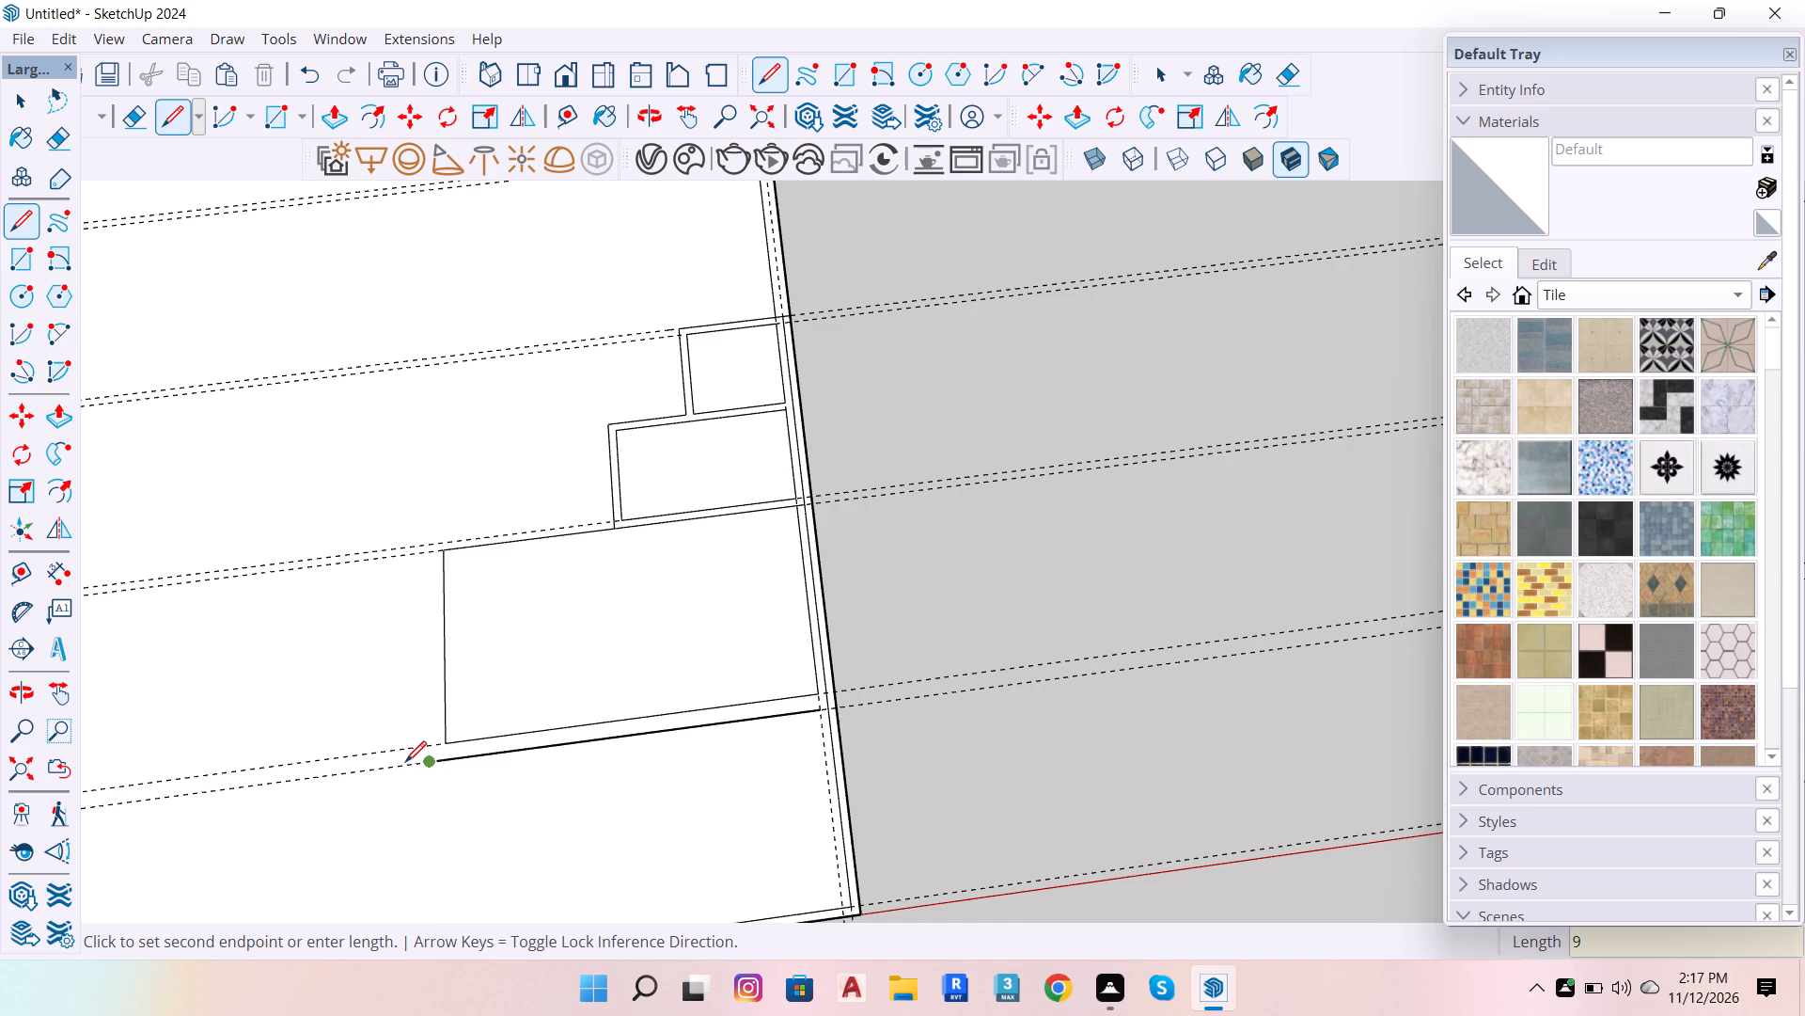
pyautogui.scroll(4, 430, 541)
pyautogui.click(428, 541)
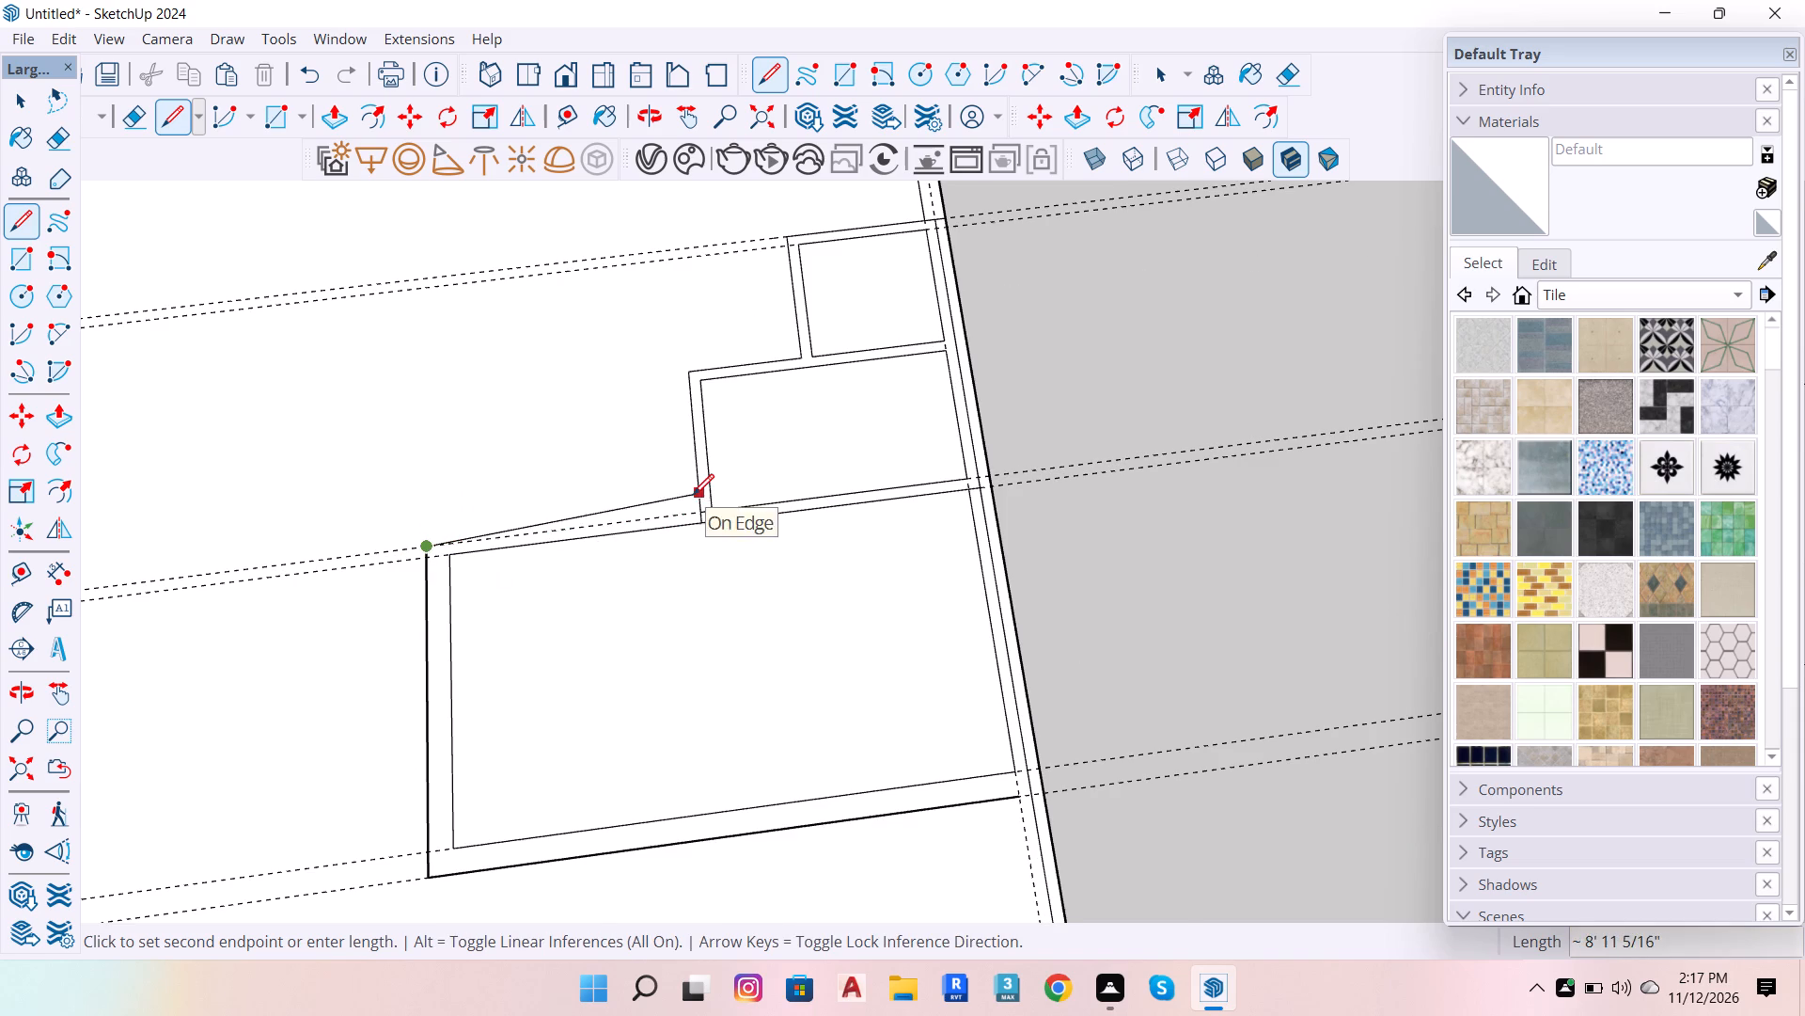
pyautogui.scroll(9, 697, 513)
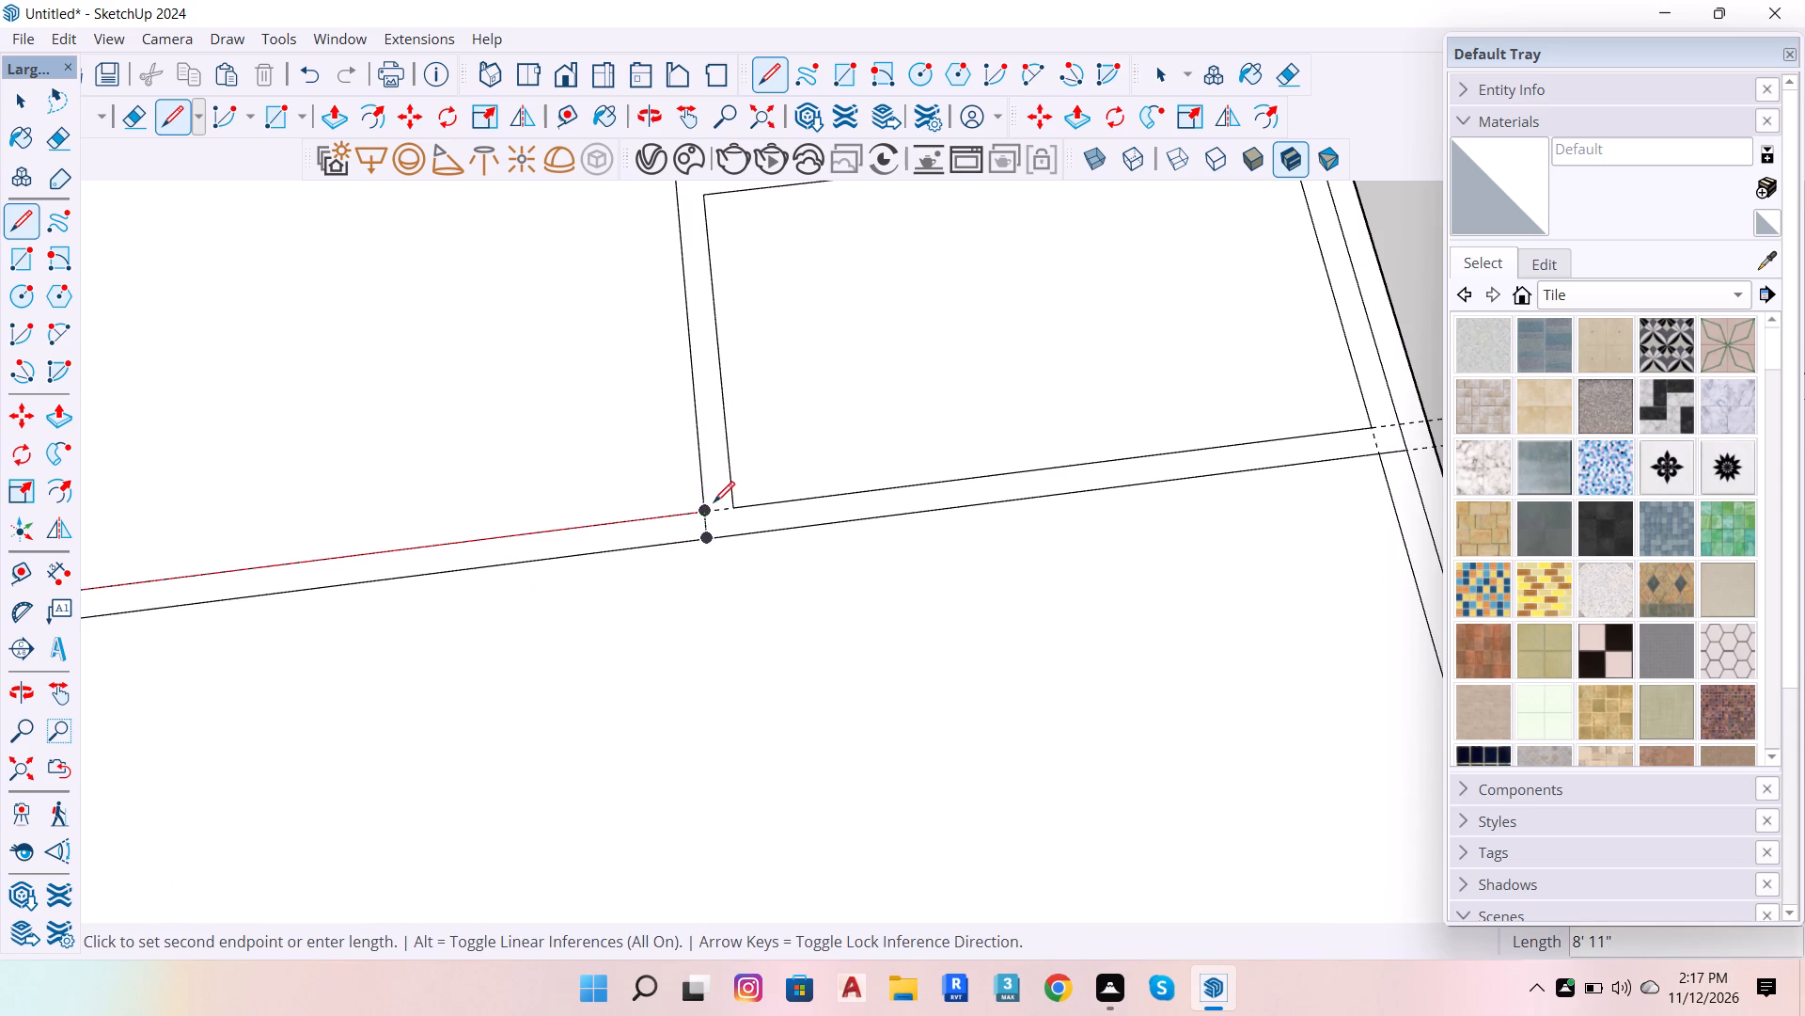
pyautogui.click(705, 510)
pyautogui.scroll(-6, 1021, 554)
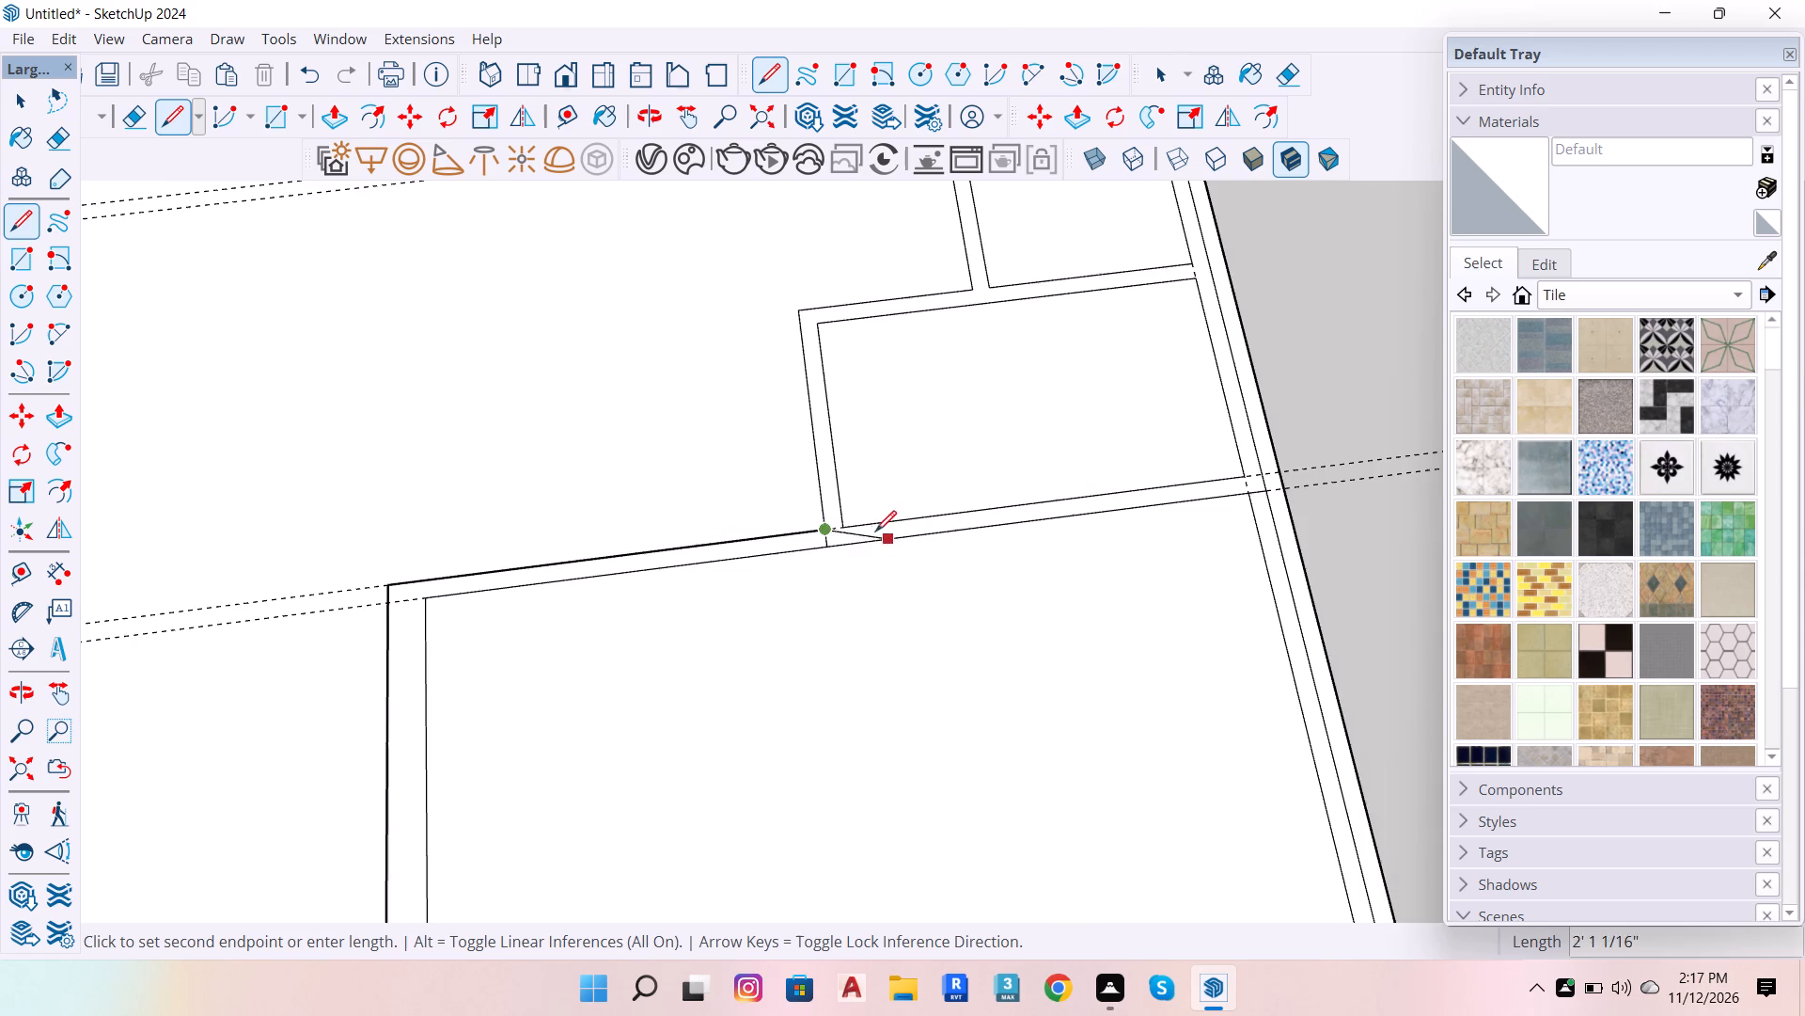
pyautogui.scroll(9, 870, 527)
pyautogui.click(825, 532)
# Draw a line from the third room's outer corner at the exterior wall along the guide to the wall line beside the red axis.
pyautogui.scroll(-6, 953, 533)
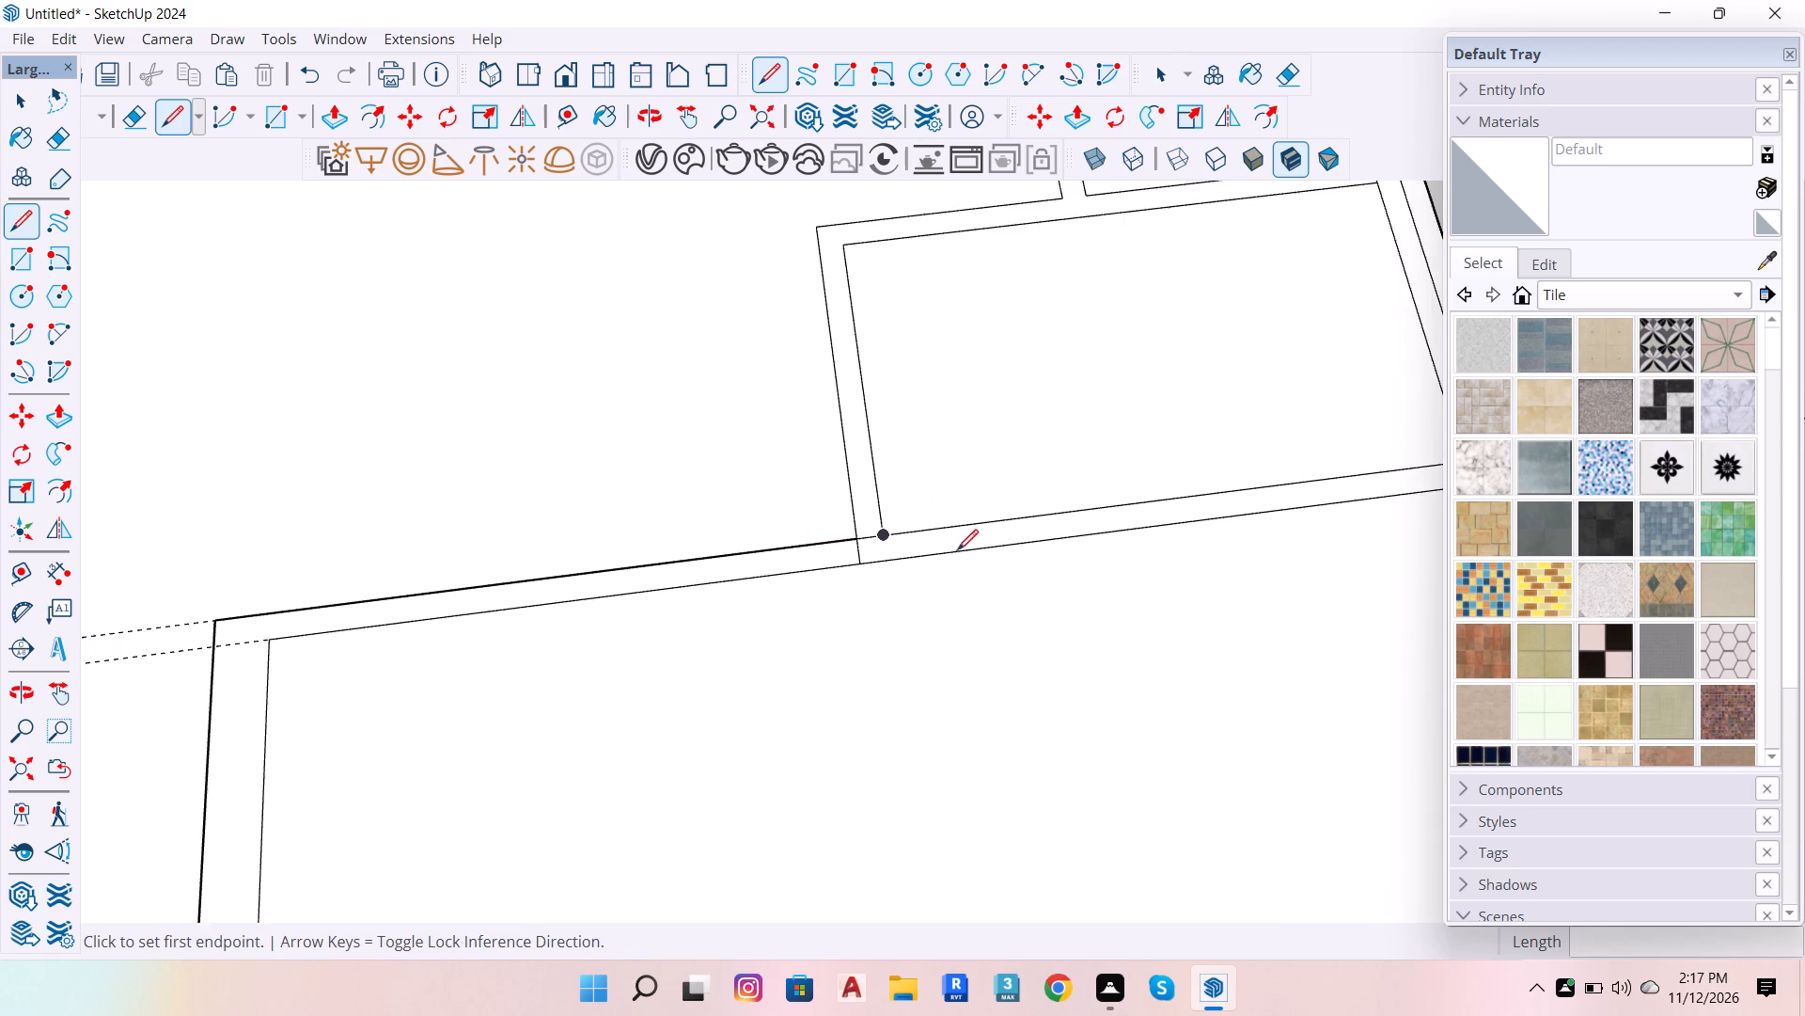
pyautogui.scroll(-6, 952, 568)
pyautogui.scroll(-7, 715, 266)
pyautogui.scroll(6, 1091, 543)
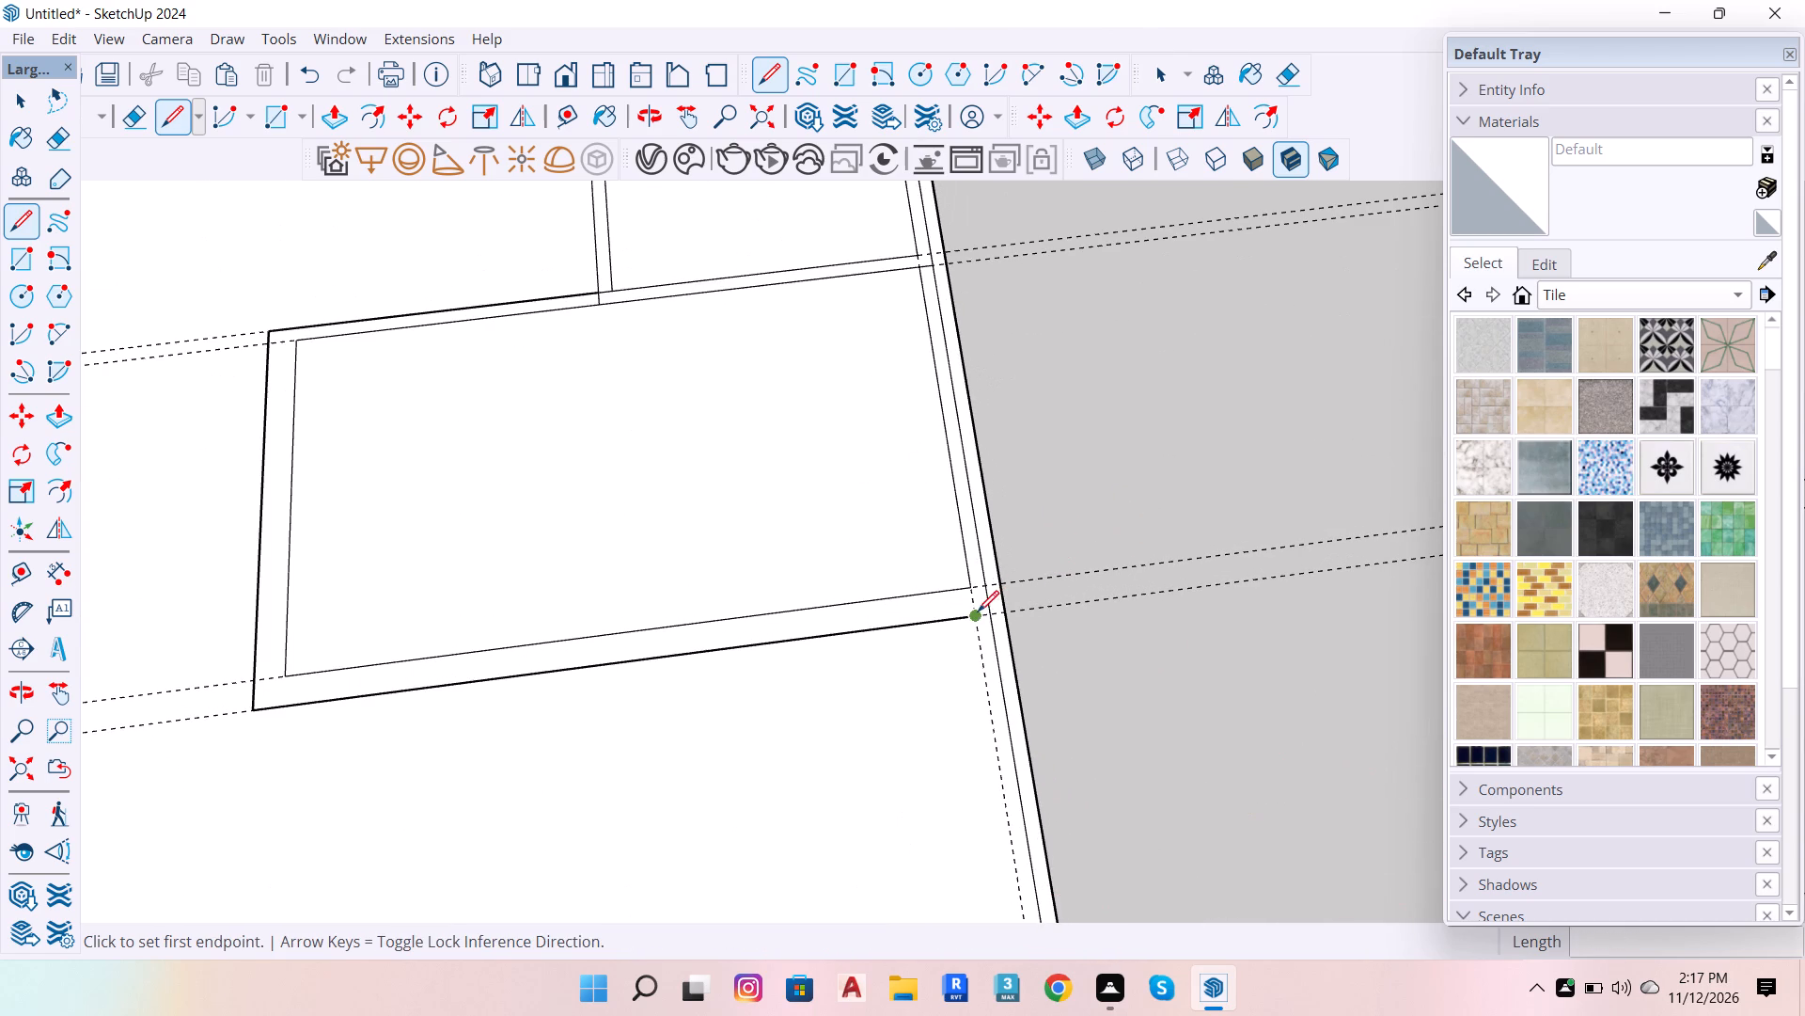
pyautogui.moveTo(972, 622); pyautogui.dragTo(967, 640)
pyautogui.scroll(-7, 999, 640)
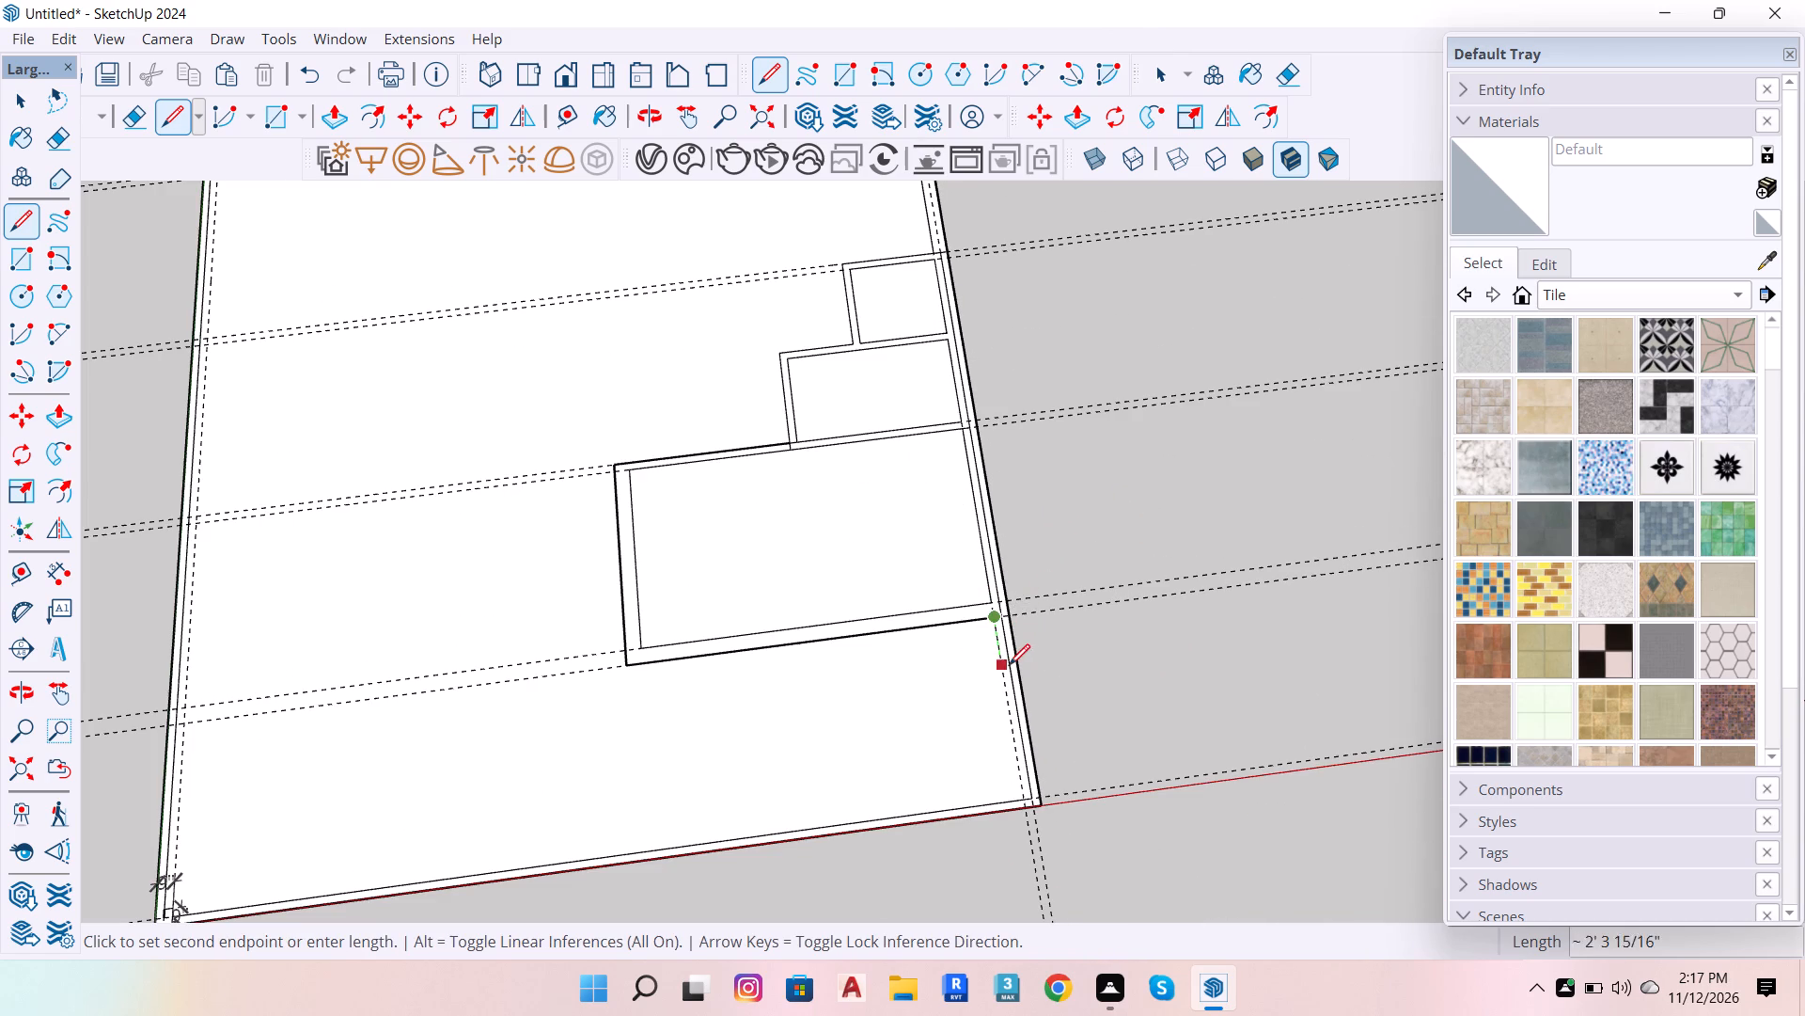
pyautogui.scroll(5, 1016, 803)
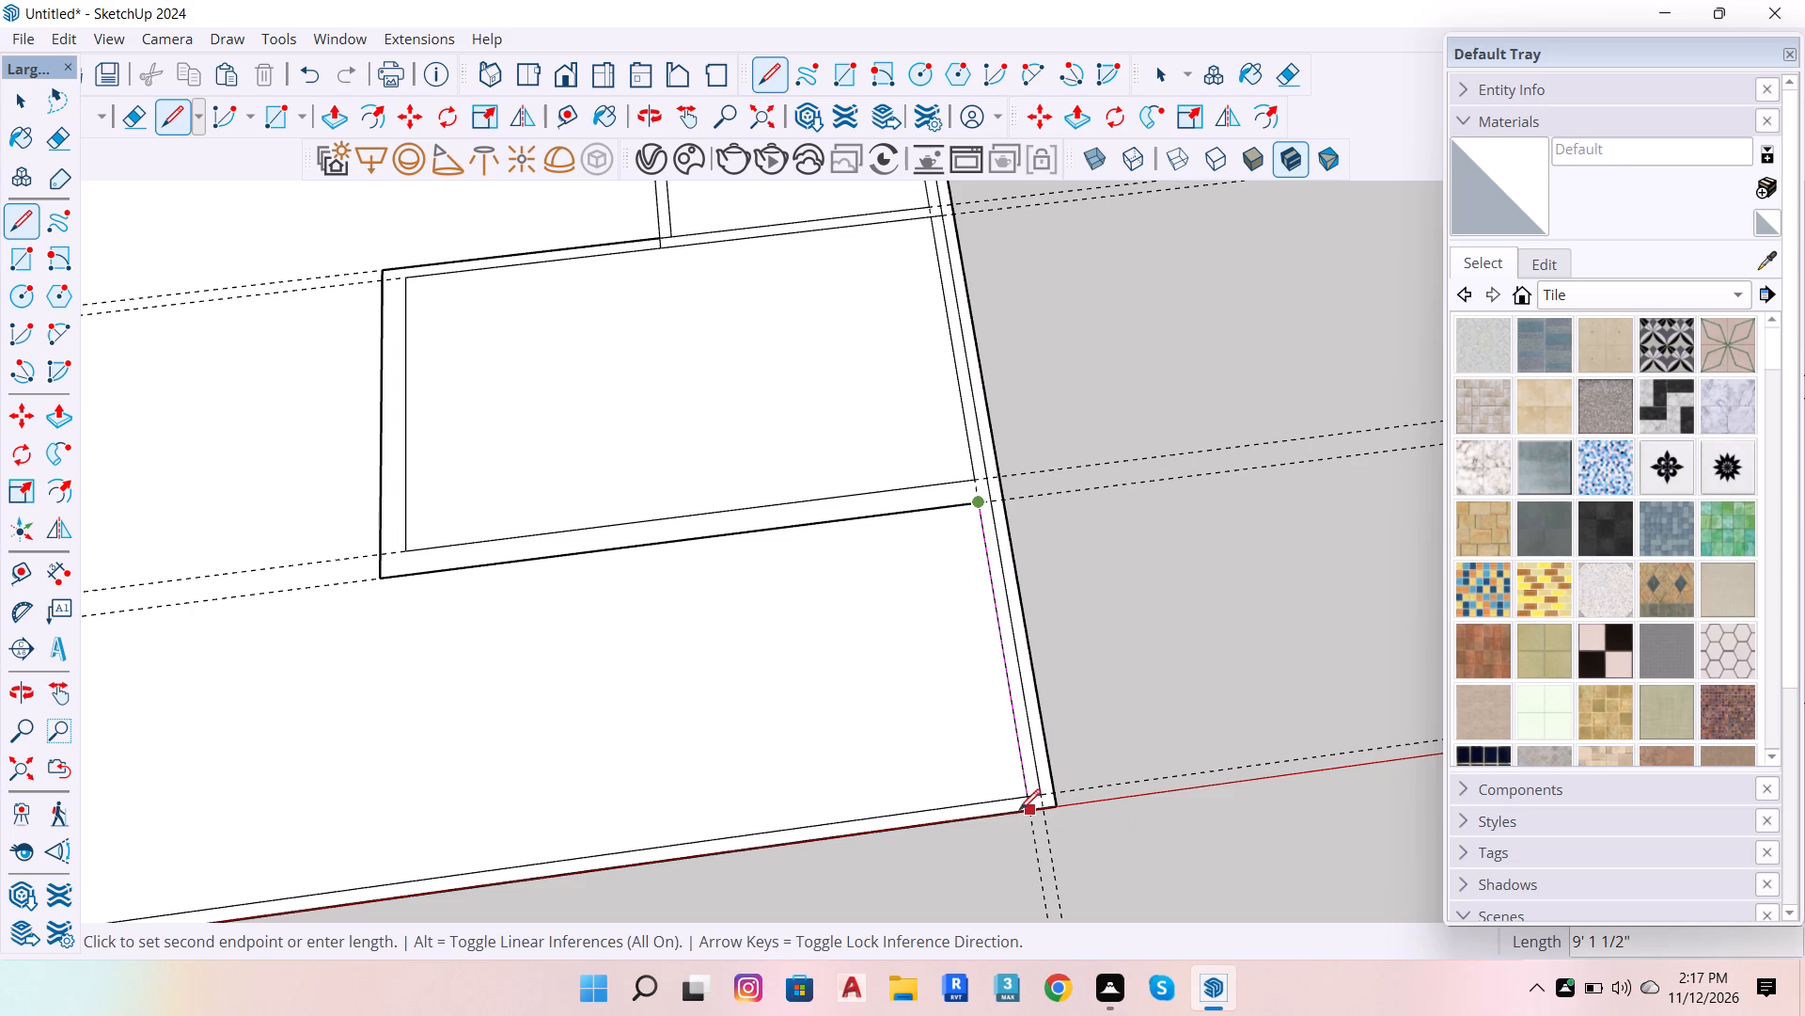
pyautogui.click(1019, 799)
# Erase the short line crossing the wall where the second room's inward side wall meets the third room's wall.
pyautogui.scroll(-6, 1126, 844)
pyautogui.scroll(4, 722, 356)
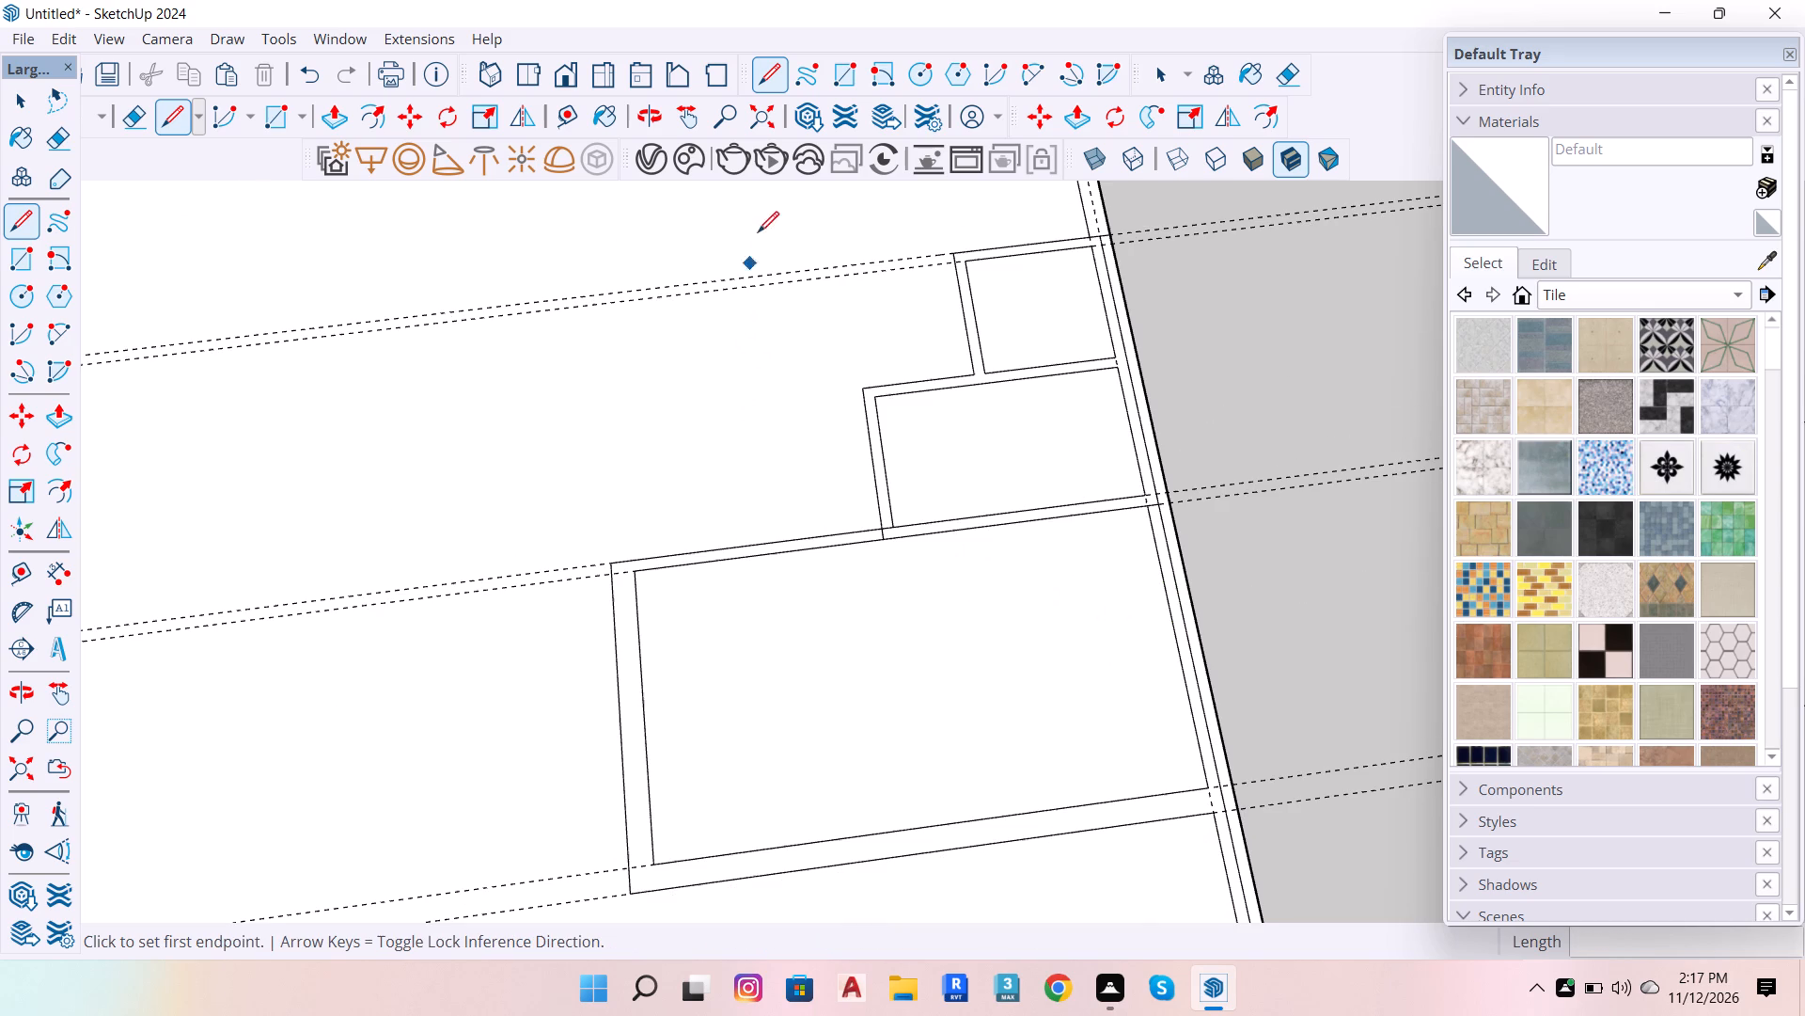
pyautogui.click(1295, 69)
pyautogui.scroll(5, 877, 630)
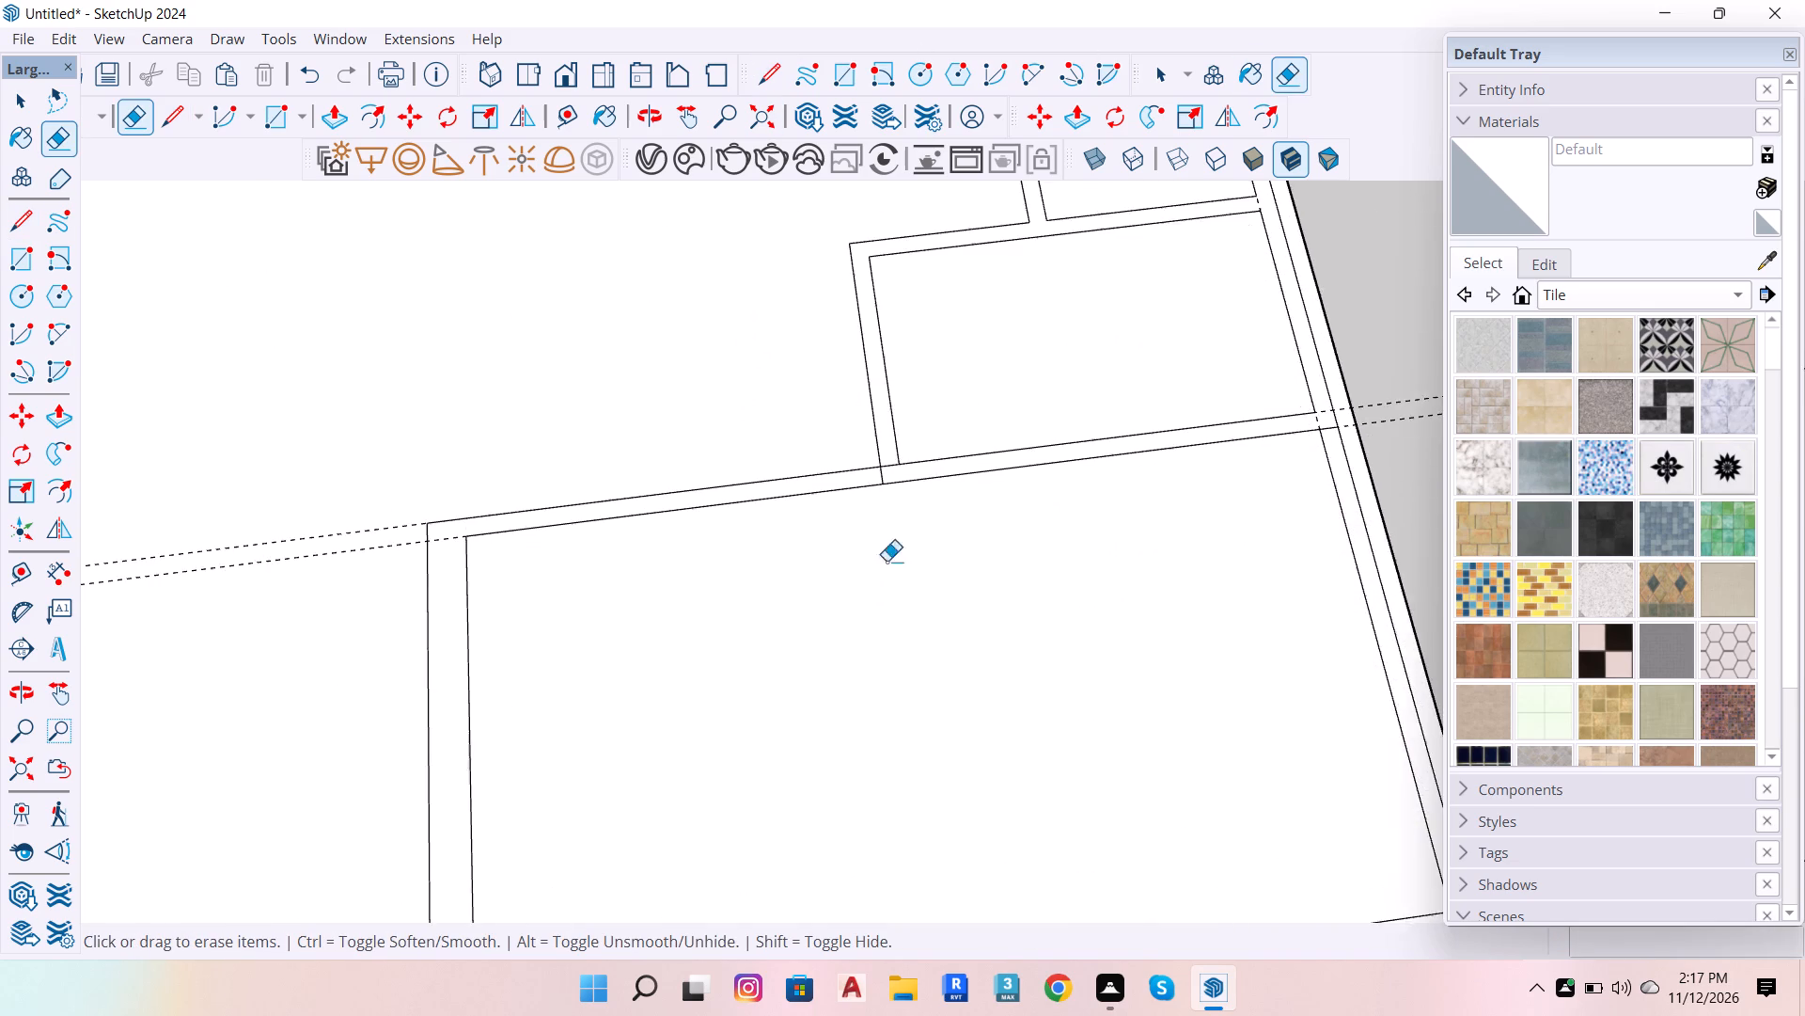
pyautogui.scroll(13, 887, 561)
pyautogui.moveTo(883, 417); pyautogui.dragTo(849, 487)
pyautogui.scroll(-8, 917, 511)
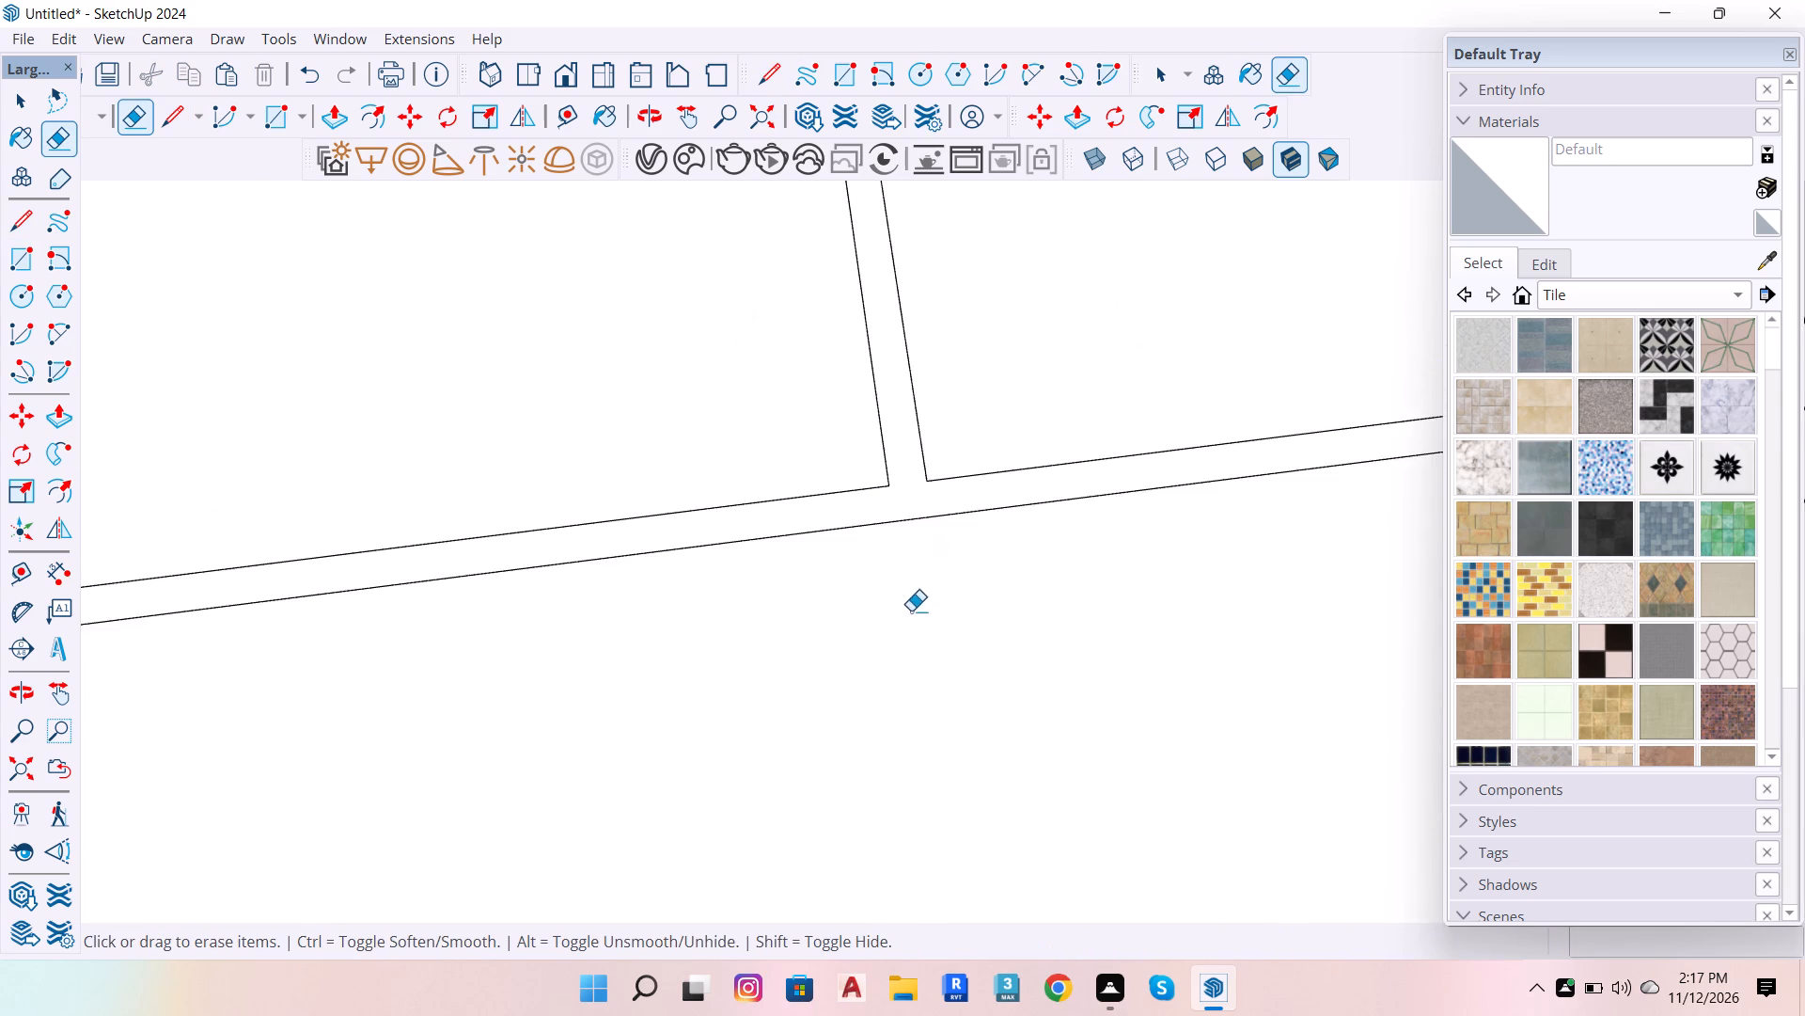
pyautogui.scroll(-11, 911, 611)
pyautogui.scroll(-6, 851, 669)
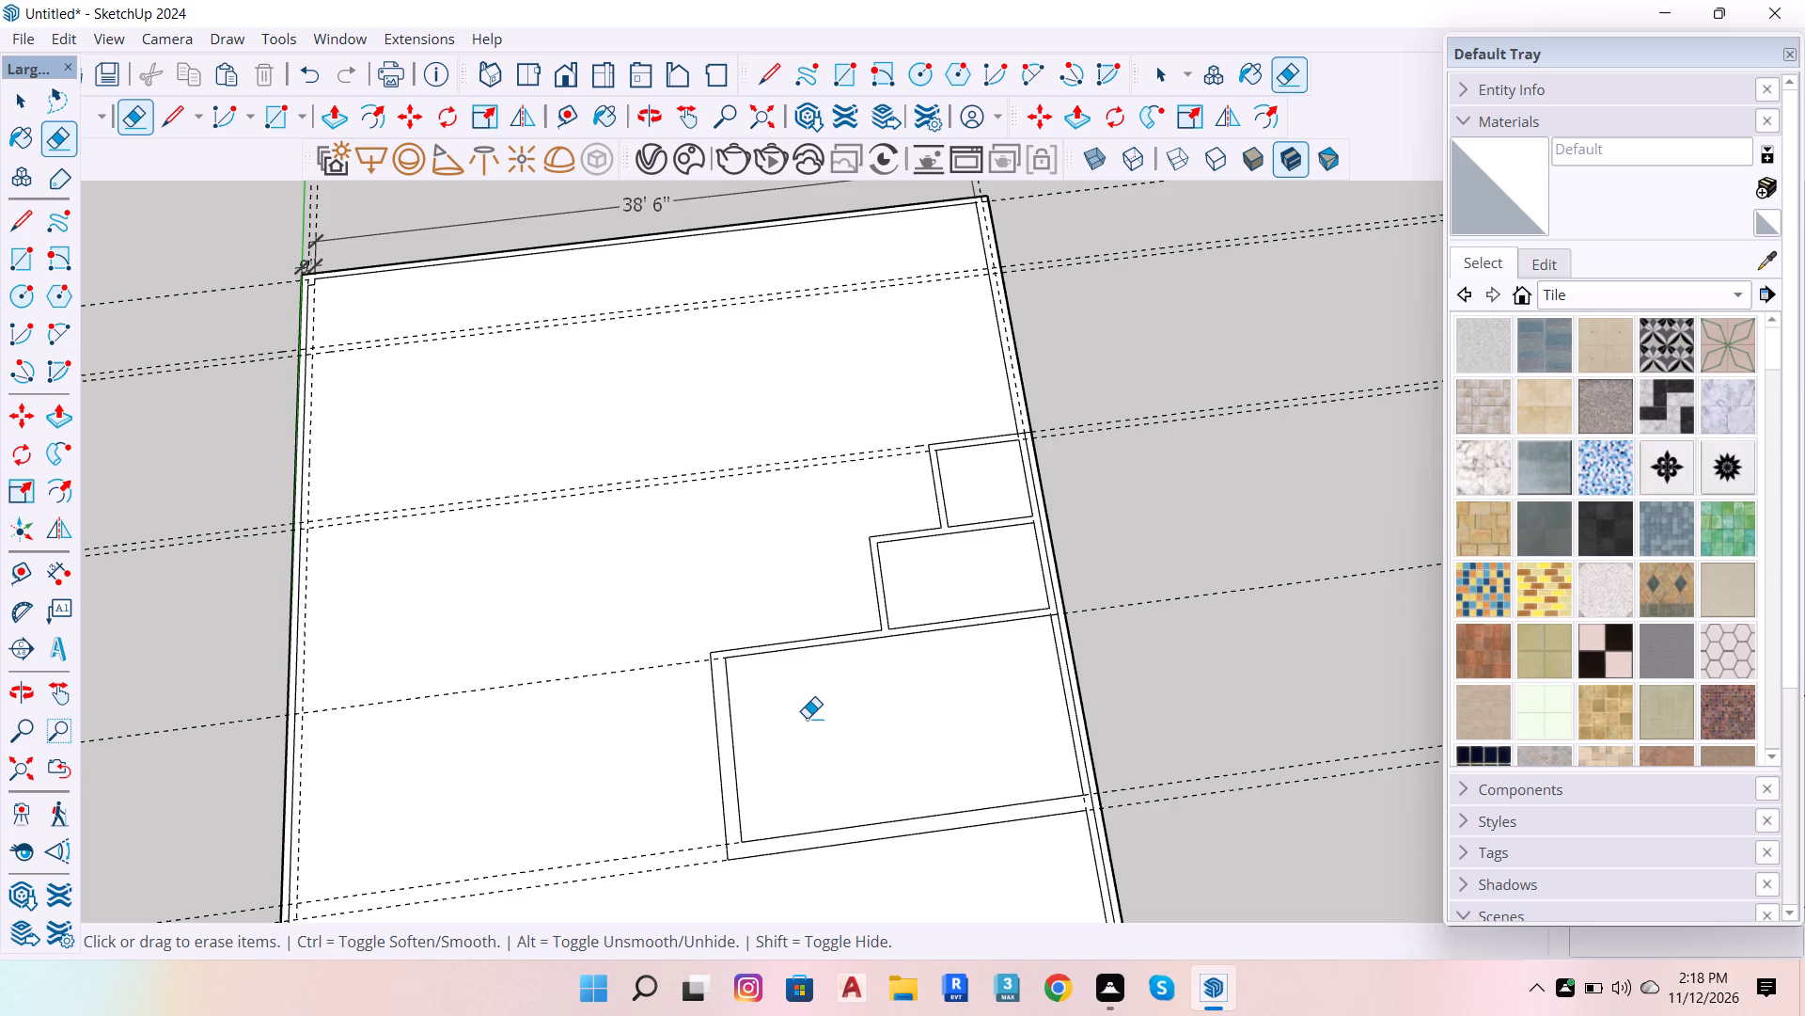
# Clear the origin corner of the dimension beside the red axis, the stray short wall segment and the guides running through it.
pyautogui.scroll(-8, 858, 839)
pyautogui.scroll(-5, 907, 748)
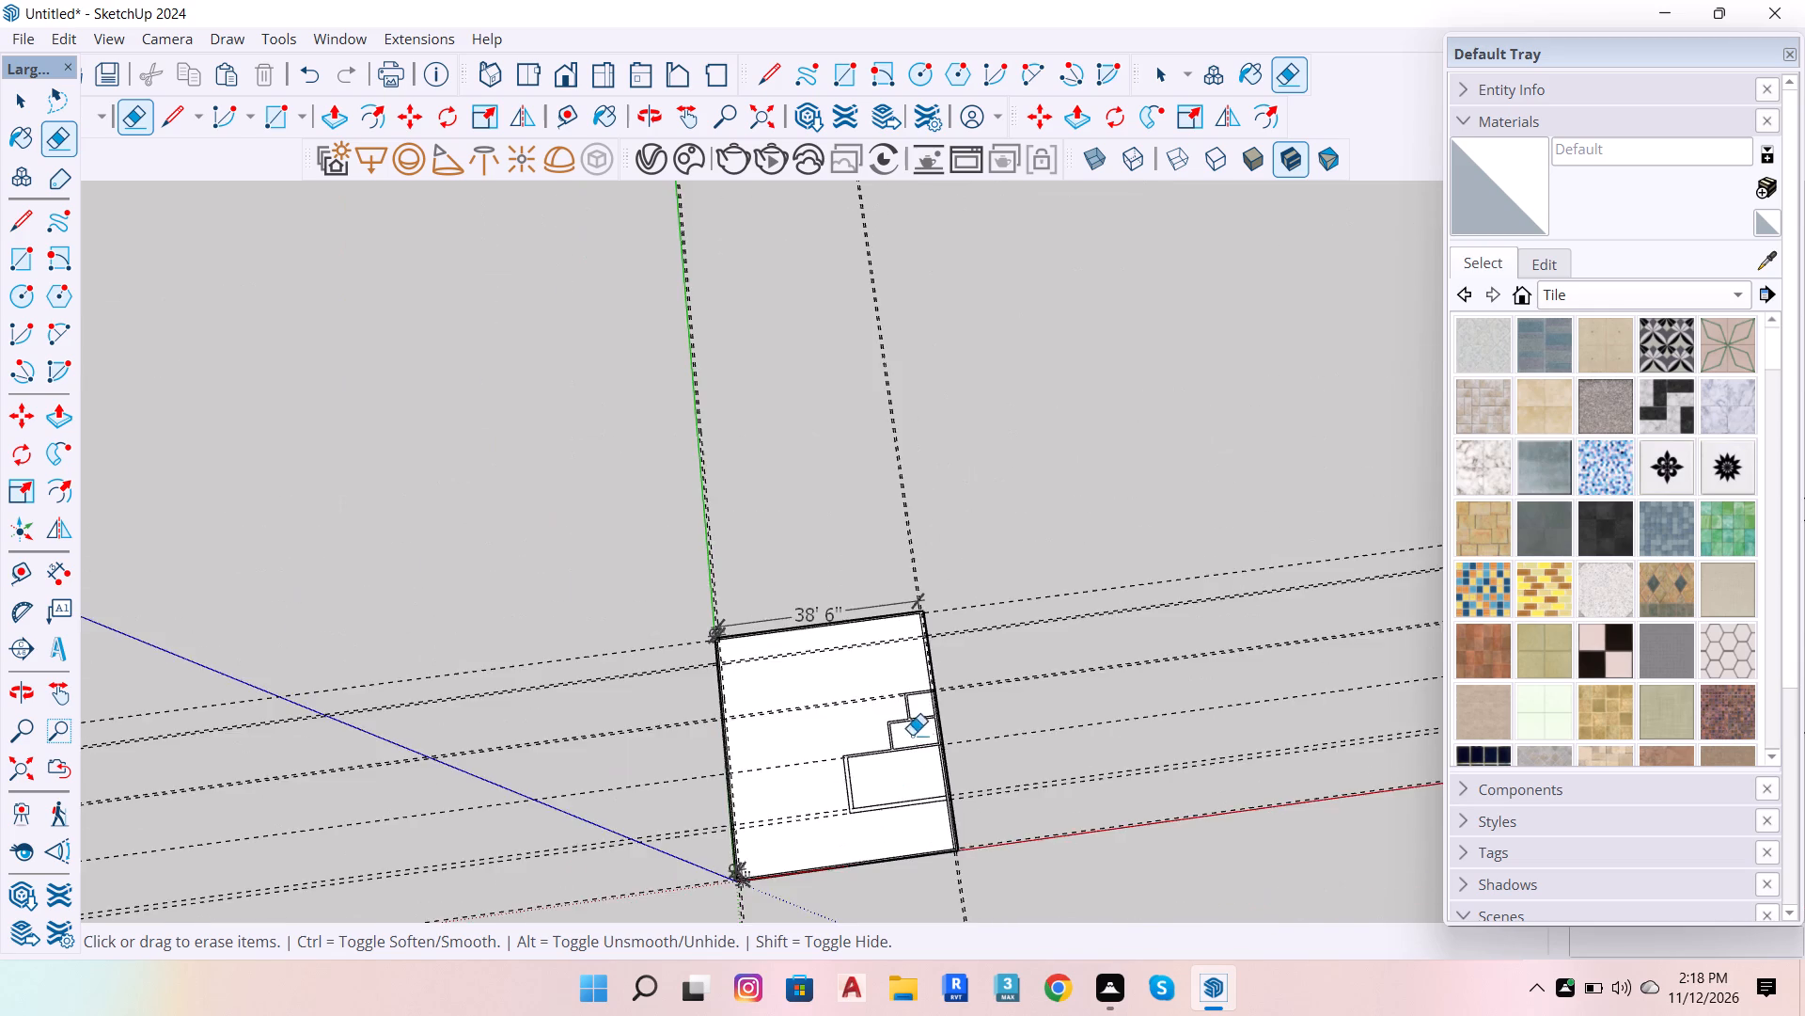
pyautogui.scroll(-8, 912, 735)
pyautogui.scroll(20, 736, 910)
pyautogui.scroll(1, 736, 910)
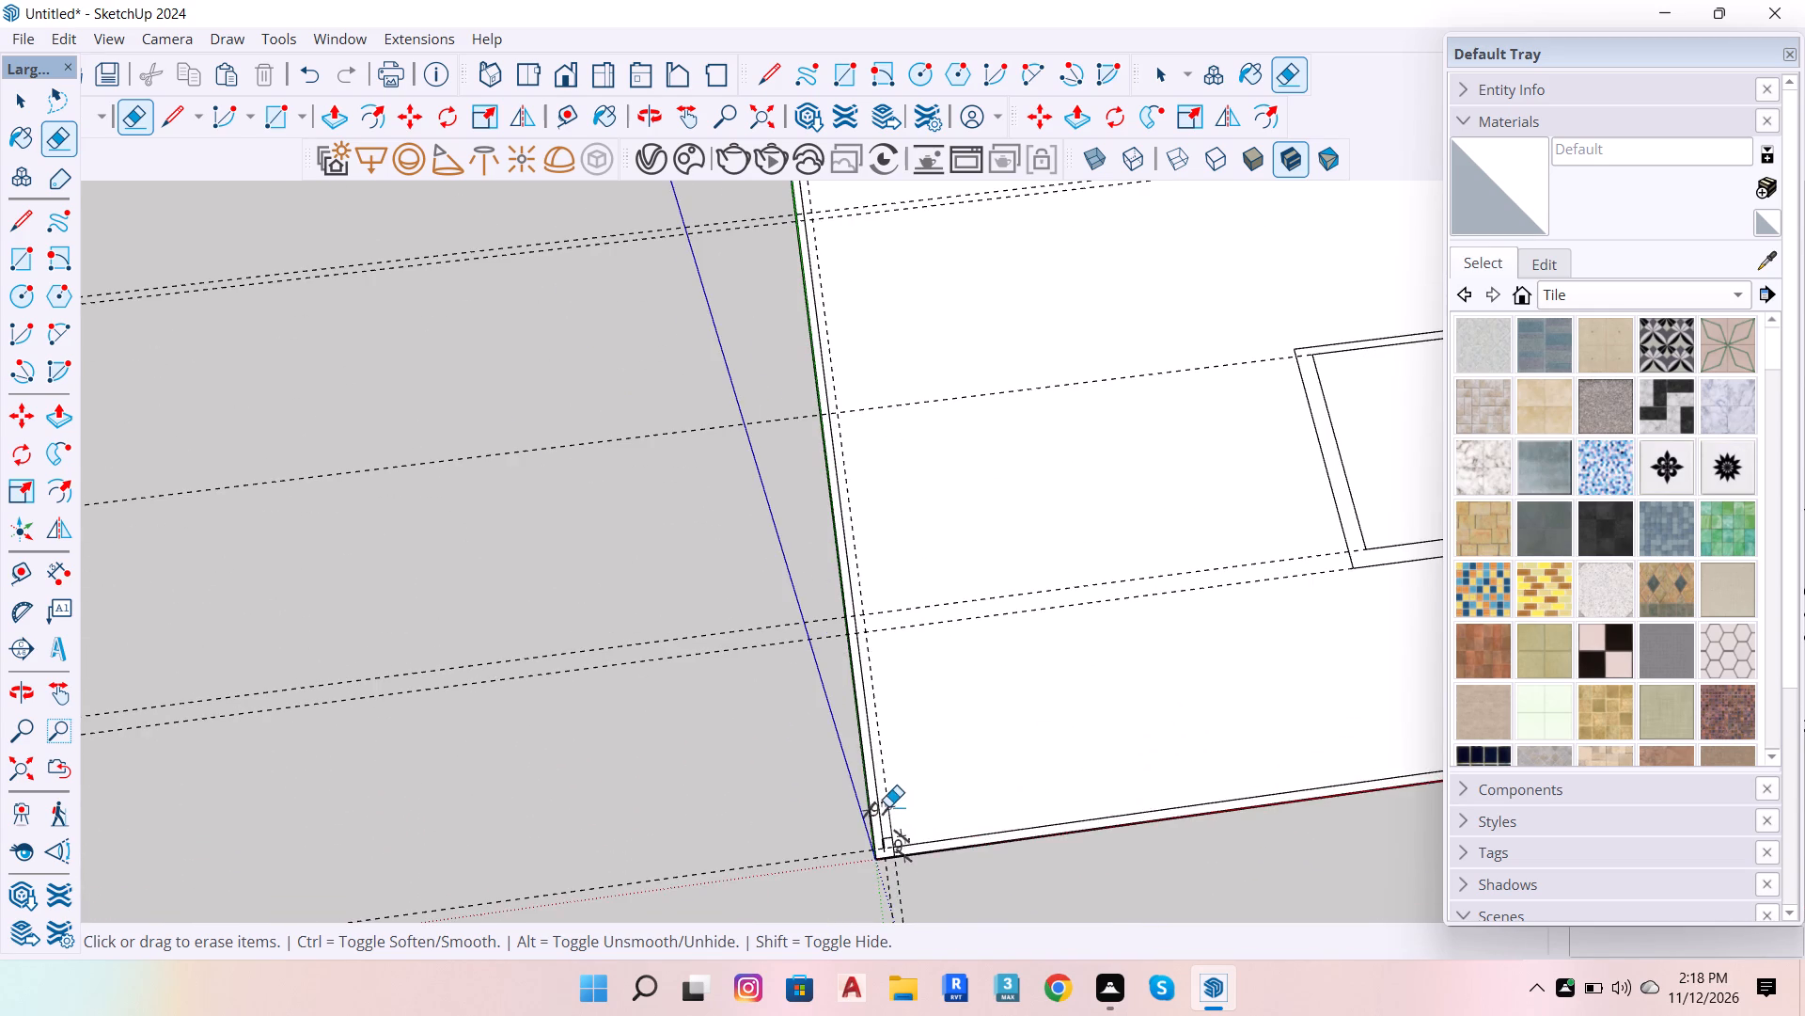
pyautogui.scroll(8, 888, 806)
pyautogui.click(915, 877)
pyautogui.scroll(6, 862, 907)
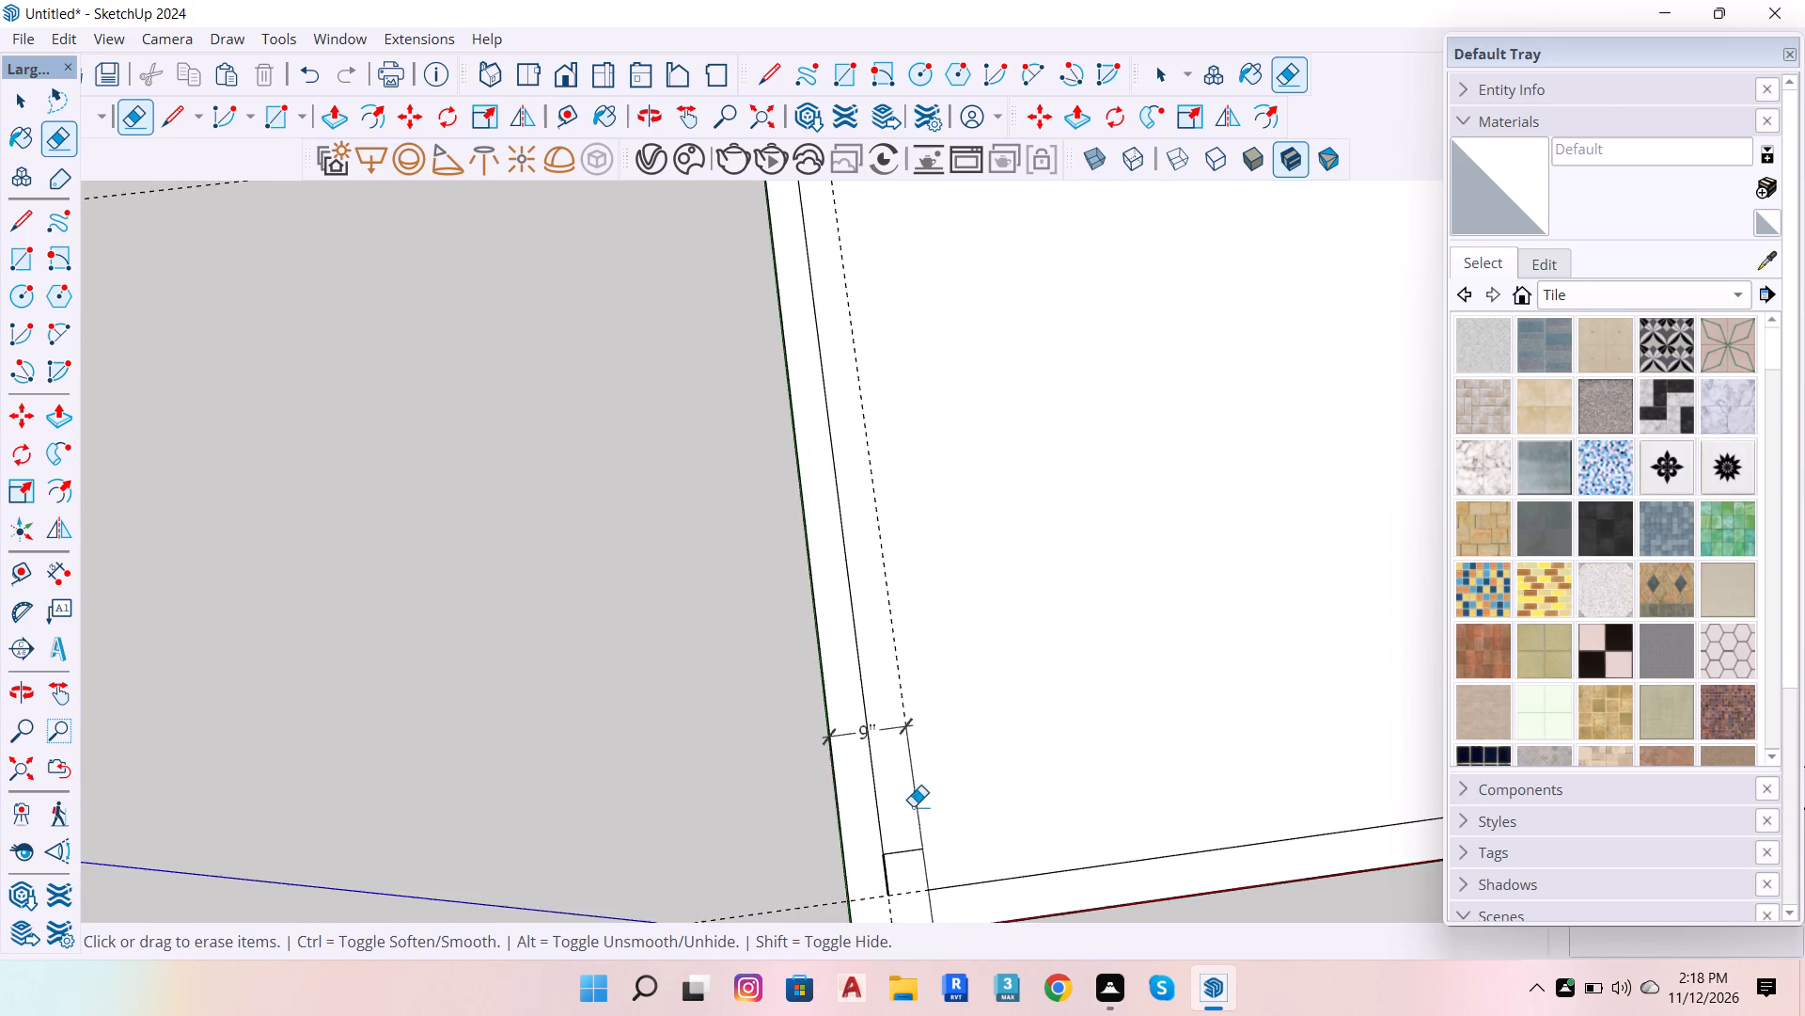
pyautogui.scroll(5, 914, 796)
pyautogui.scroll(7, 846, 922)
pyautogui.scroll(-15, 982, 797)
pyautogui.scroll(12, 963, 818)
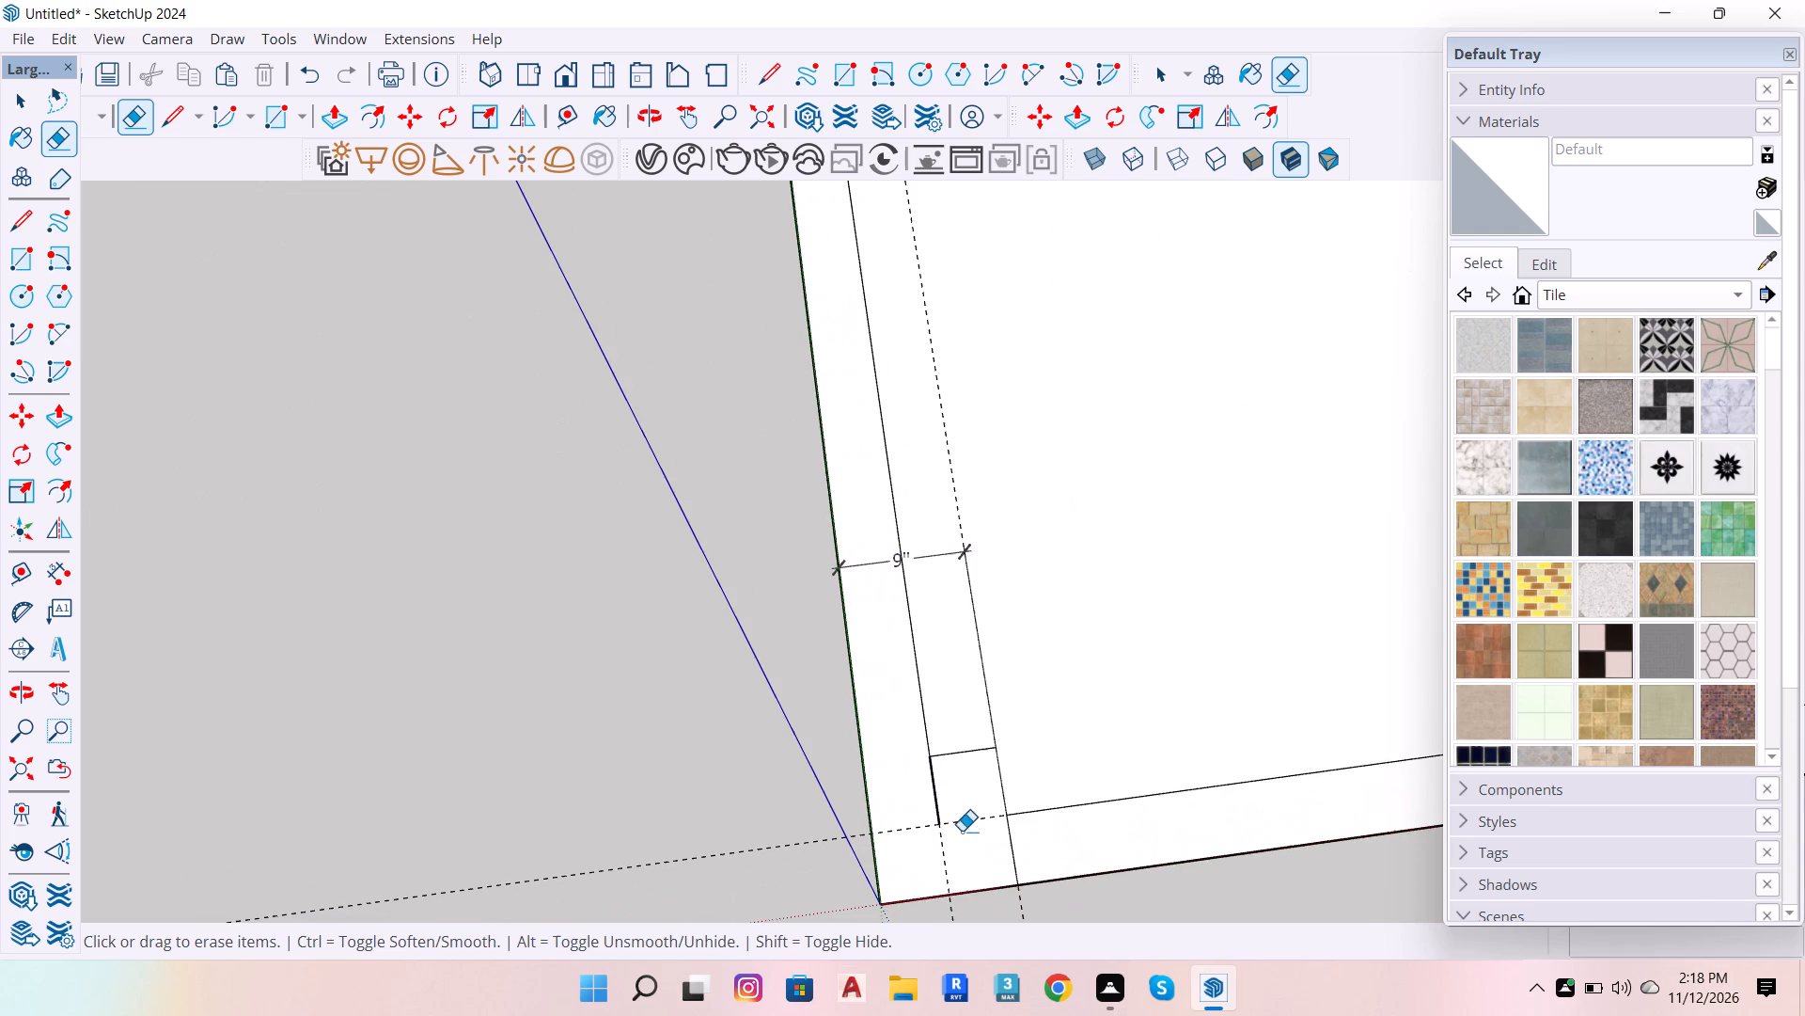
pyautogui.scroll(1, 962, 831)
pyautogui.moveTo(941, 783); pyautogui.dragTo(921, 793)
pyautogui.scroll(-6, 982, 790)
pyautogui.scroll(6, 969, 818)
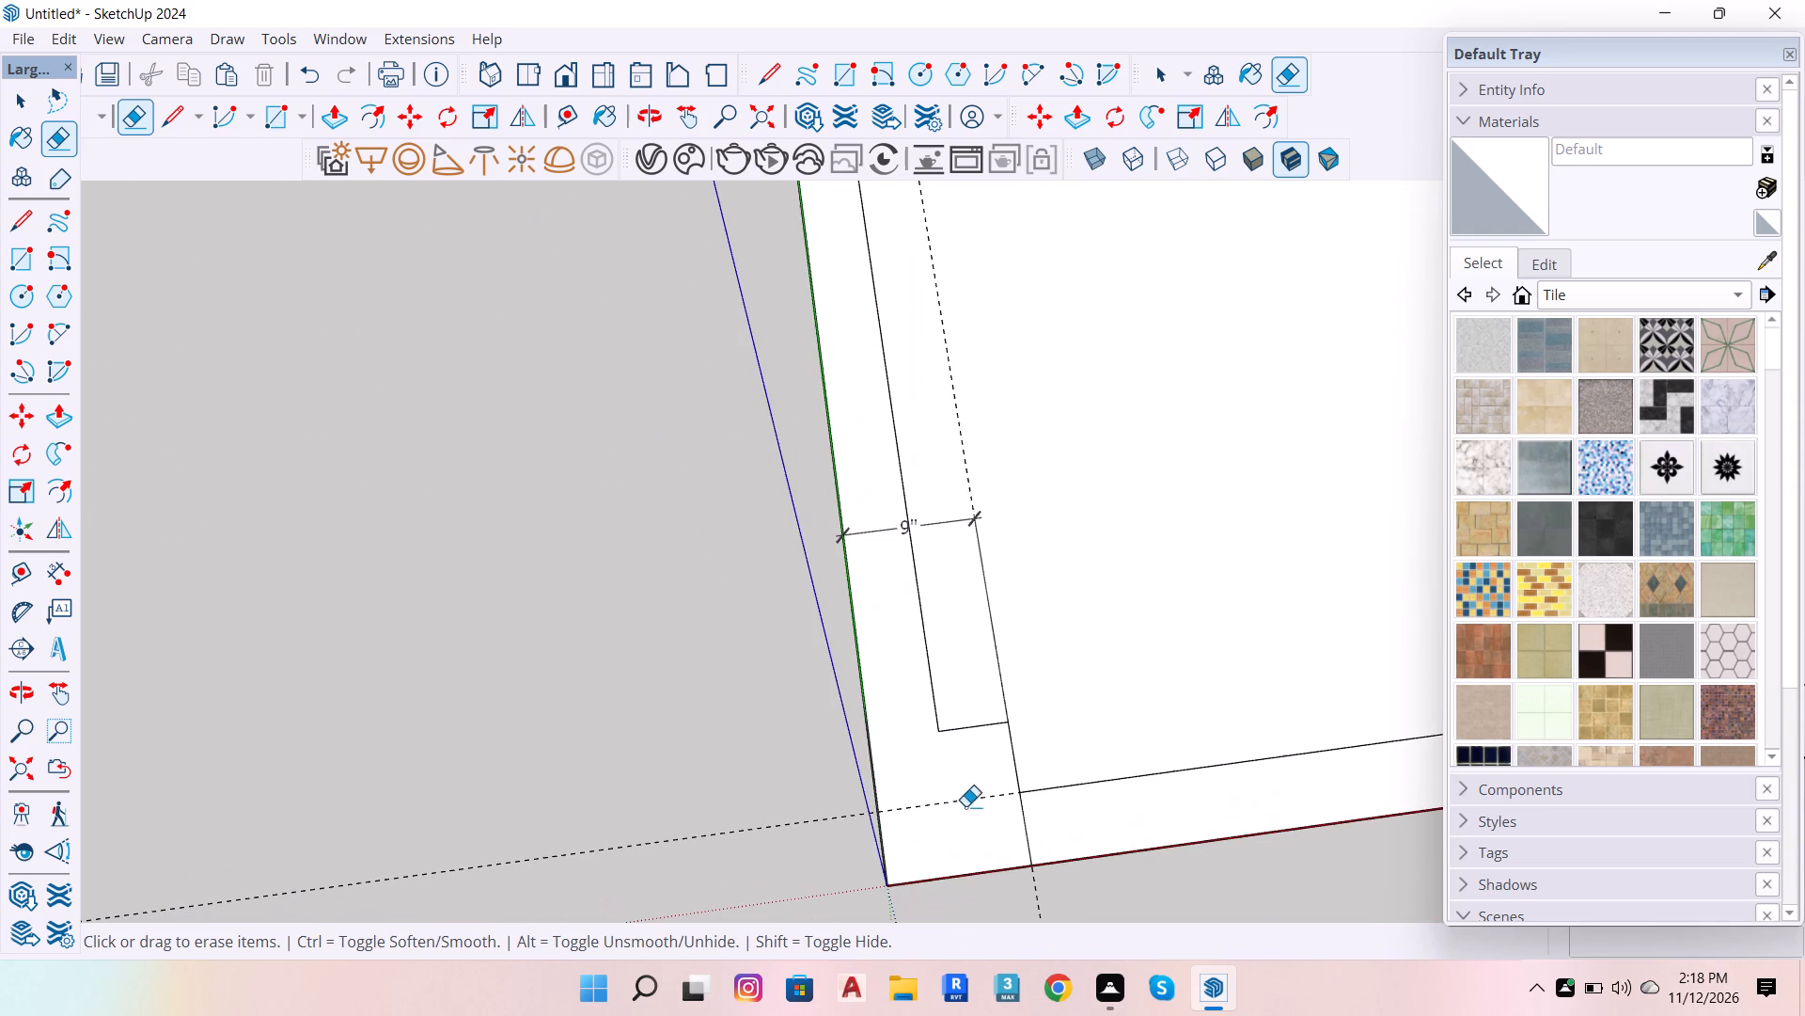
pyautogui.moveTo(964, 801); pyautogui.dragTo(967, 830)
pyautogui.scroll(-8, 977, 804)
# Erase the 9" dimension near the origin and the guide along the inner wall line beside the green axis.
pyautogui.scroll(5, 968, 668)
pyautogui.moveTo(968, 668); pyautogui.dragTo(995, 696)
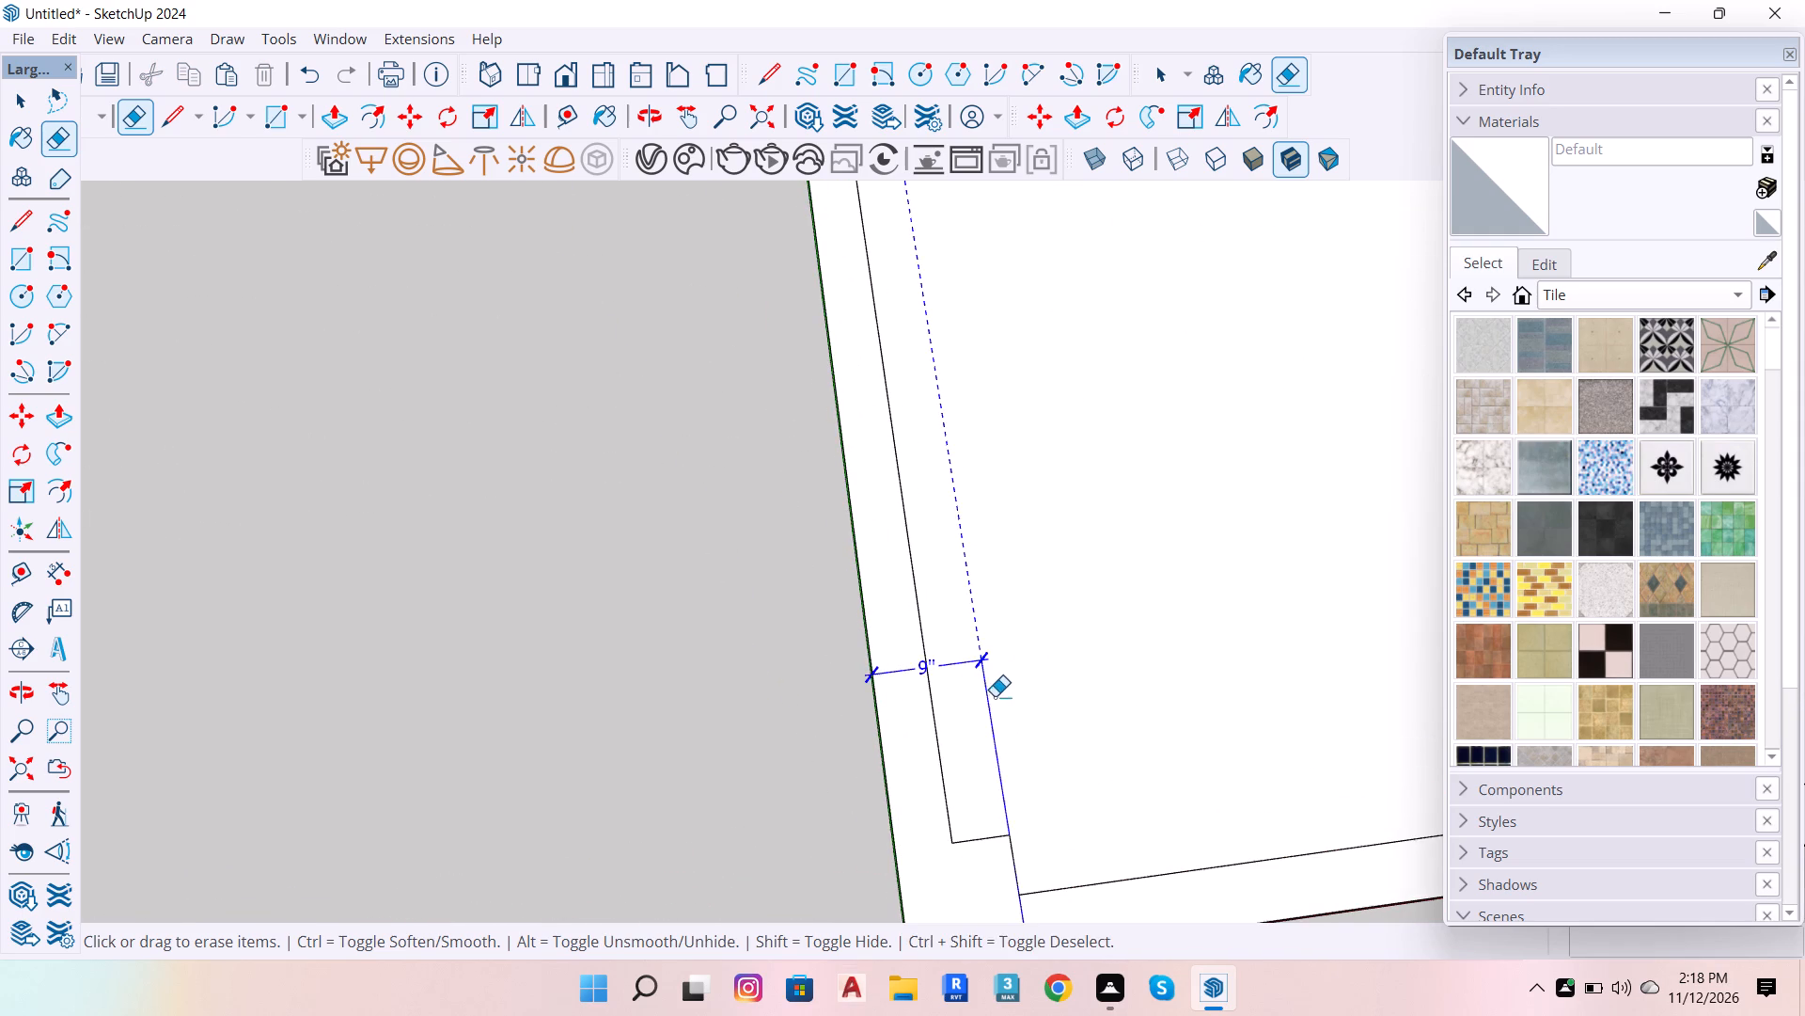
pyautogui.moveTo(995, 696); pyautogui.dragTo(998, 698)
pyautogui.scroll(-6, 993, 688)
pyautogui.scroll(-20, 919, 727)
pyautogui.scroll(-3, 919, 727)
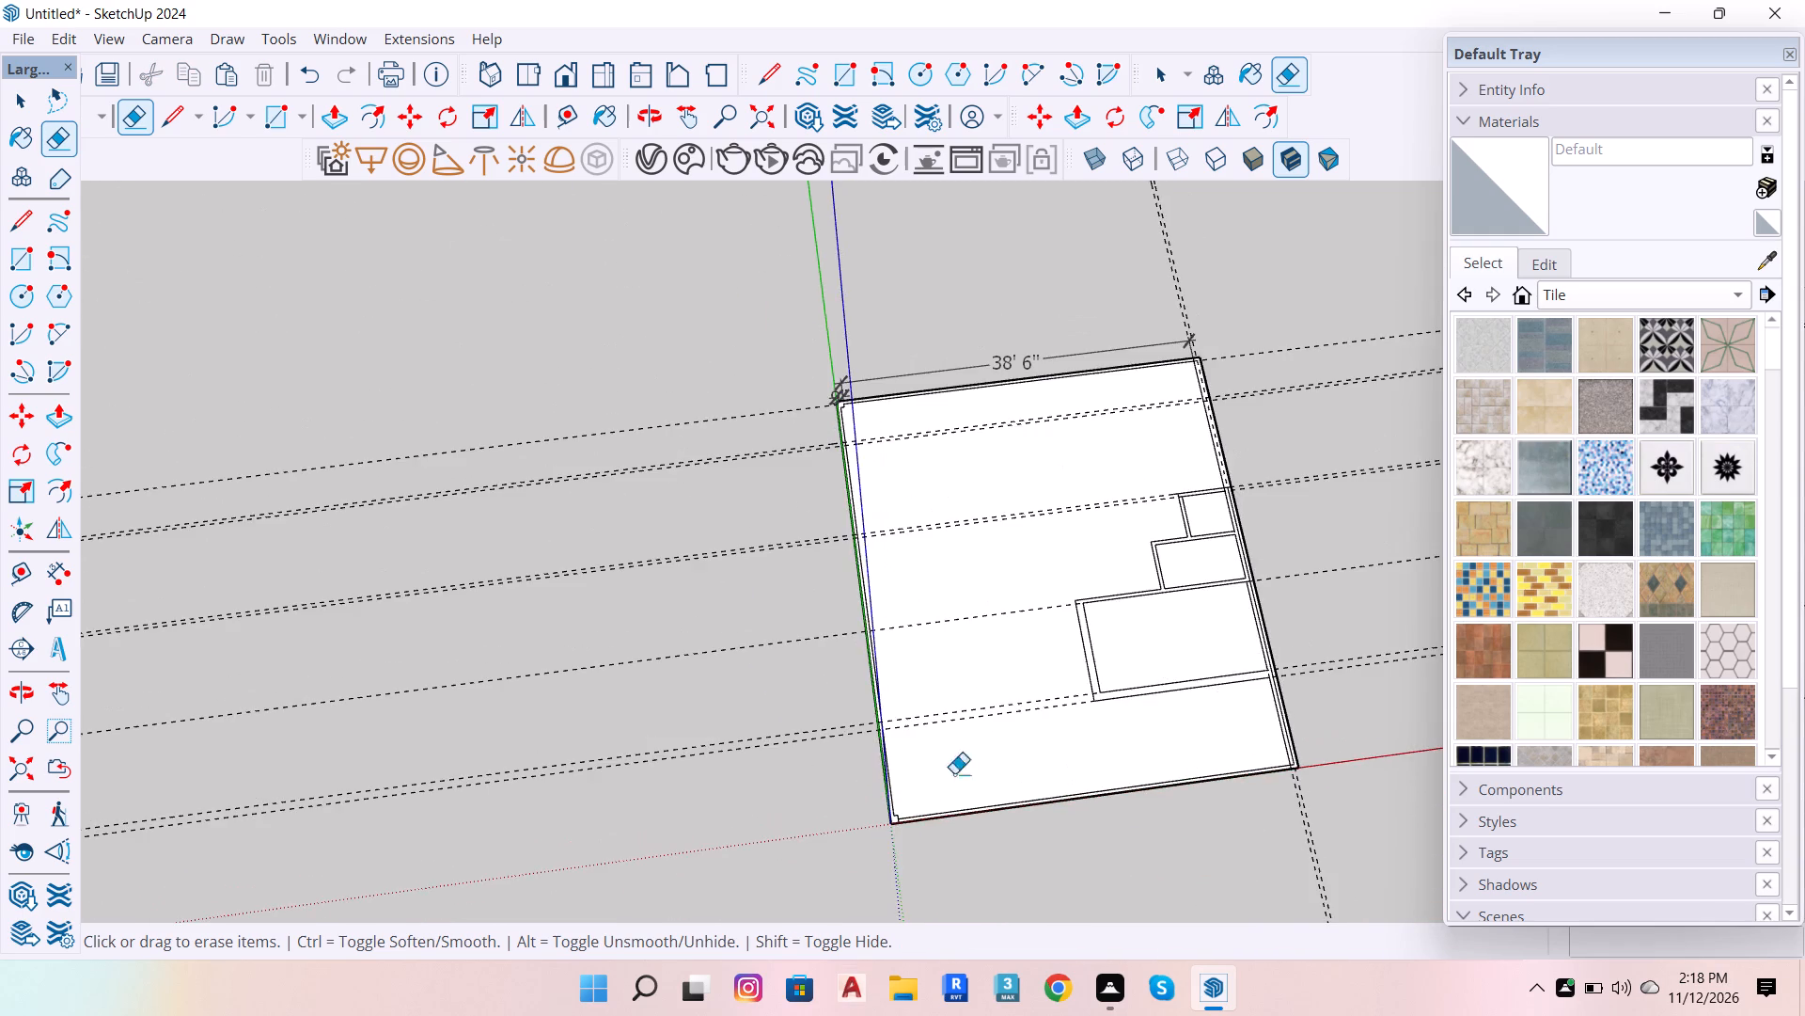
# Erase both lines of the third room's inward side wall.
pyautogui.scroll(5, 1169, 583)
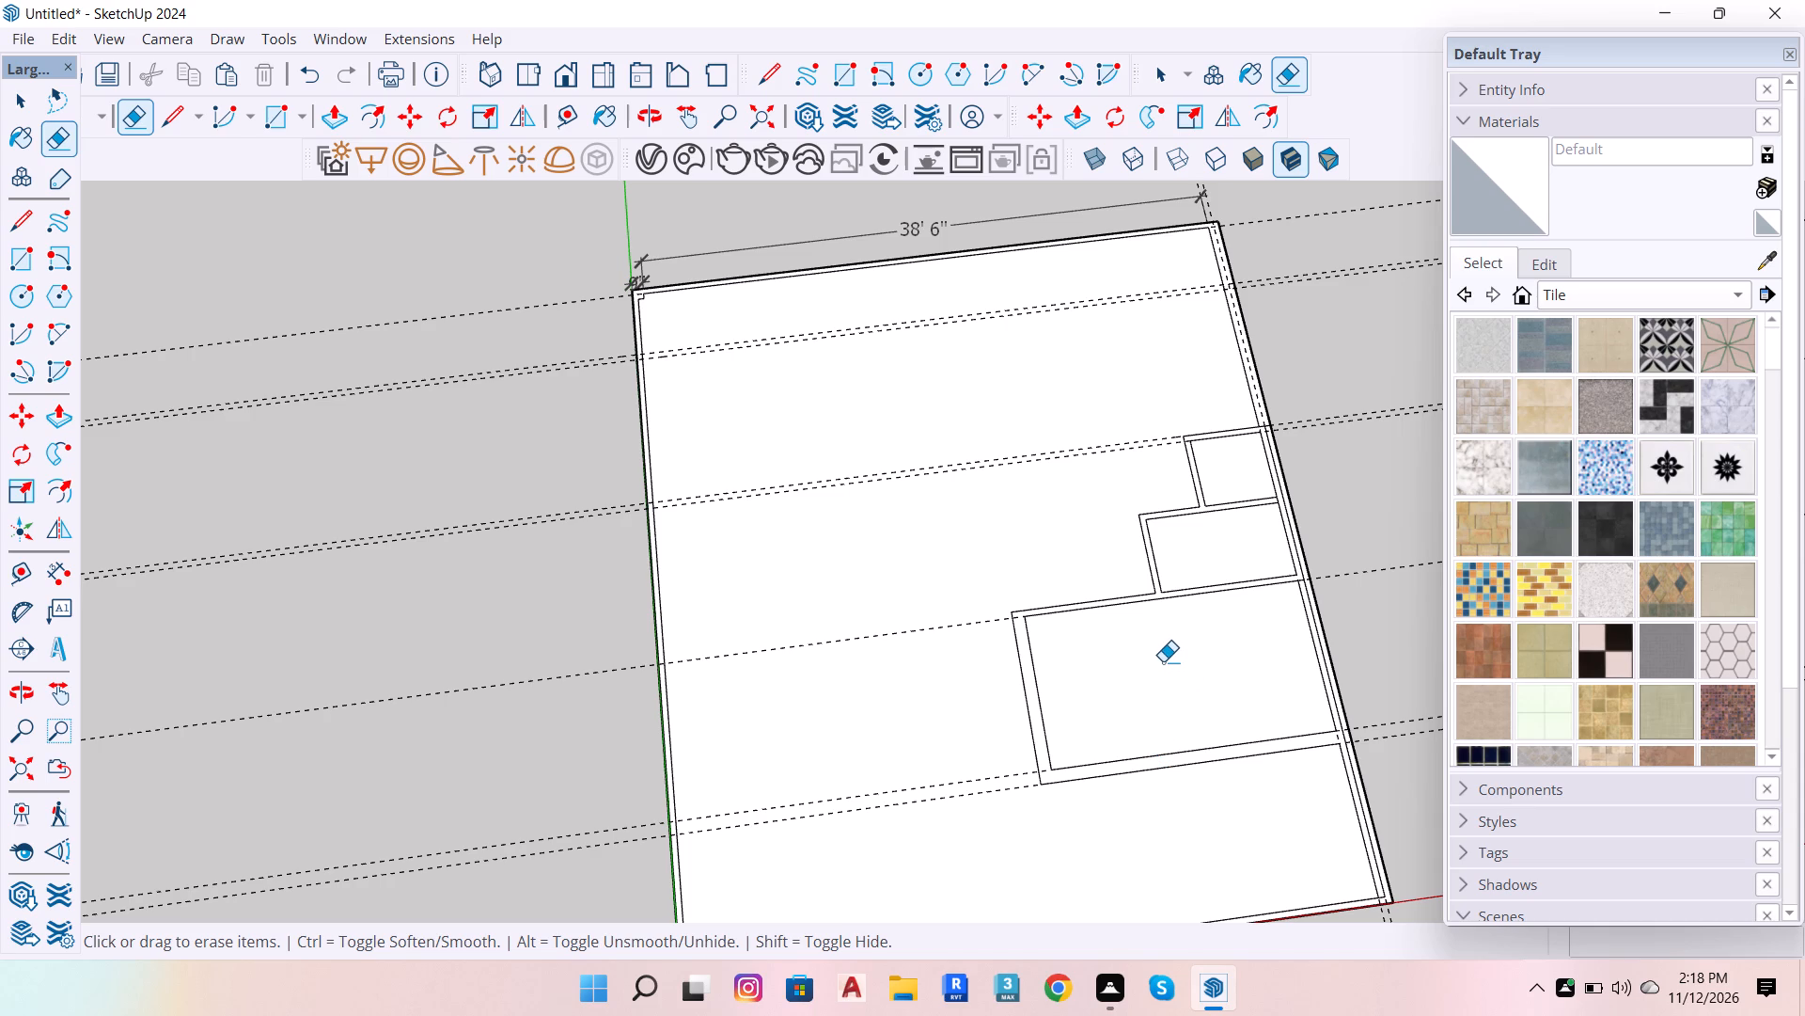
pyautogui.moveTo(1093, 666); pyautogui.dragTo(905, 730)
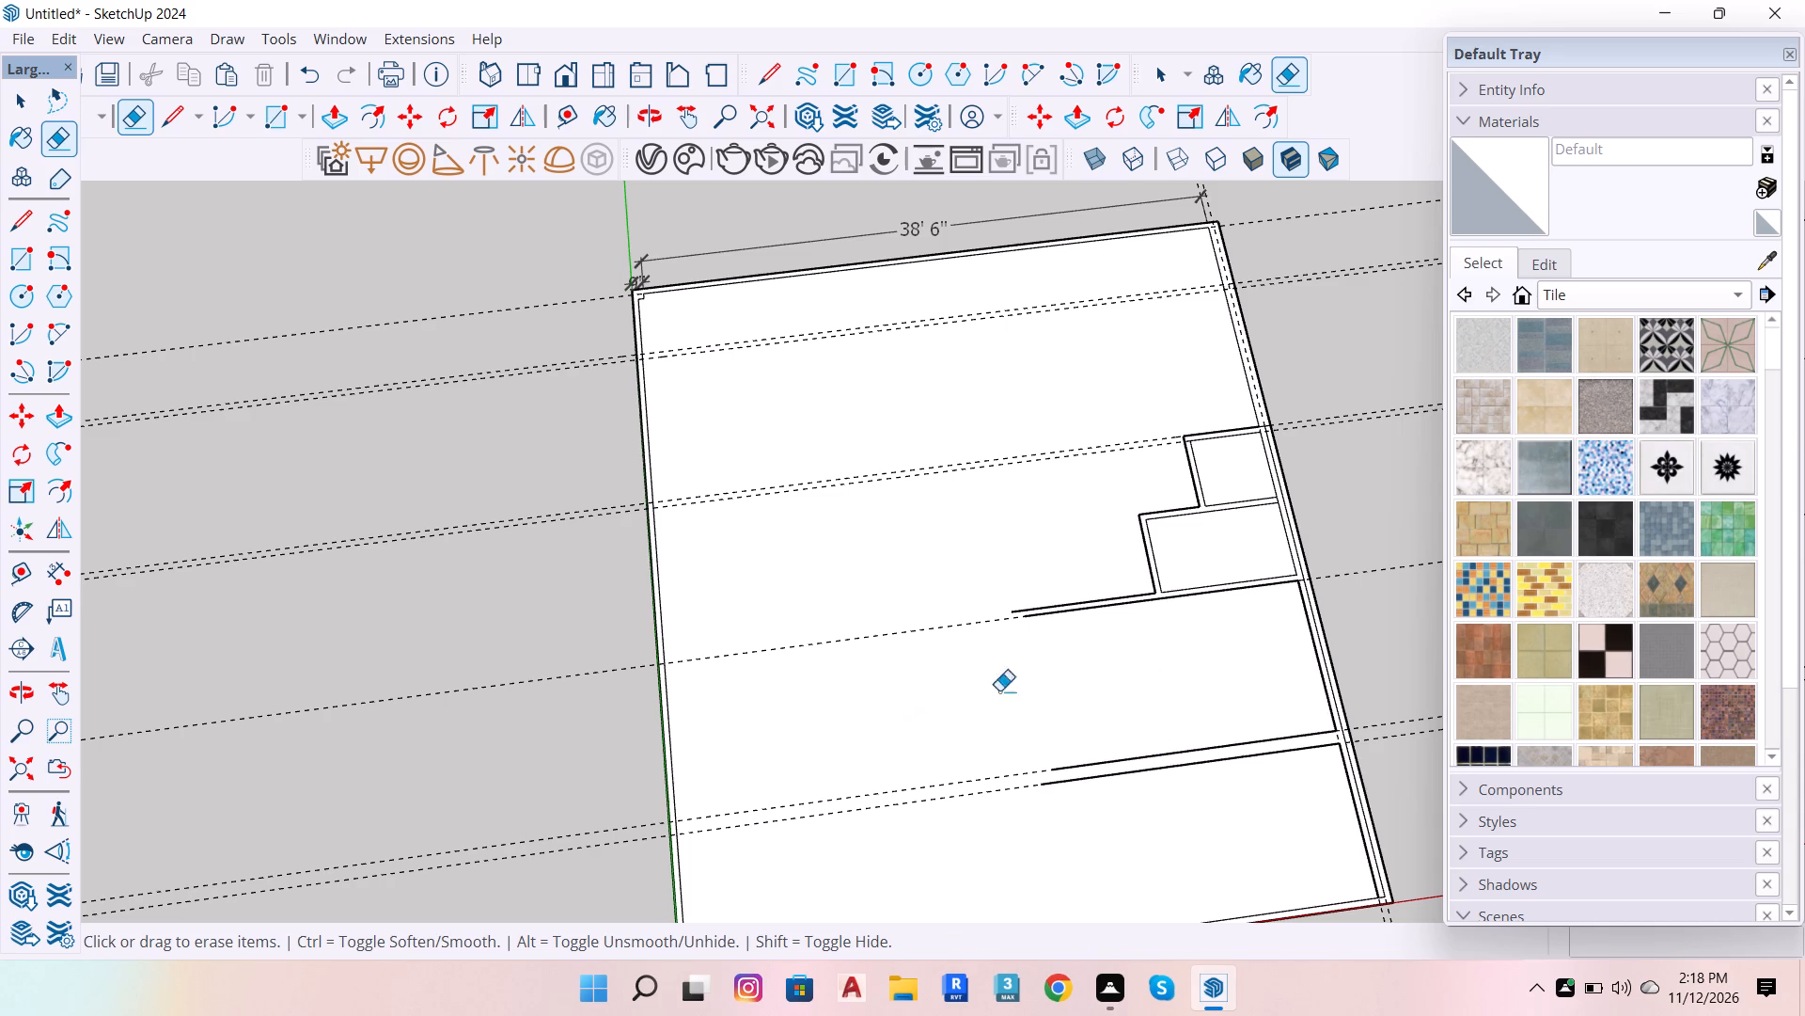
pyautogui.scroll(-4, 1038, 698)
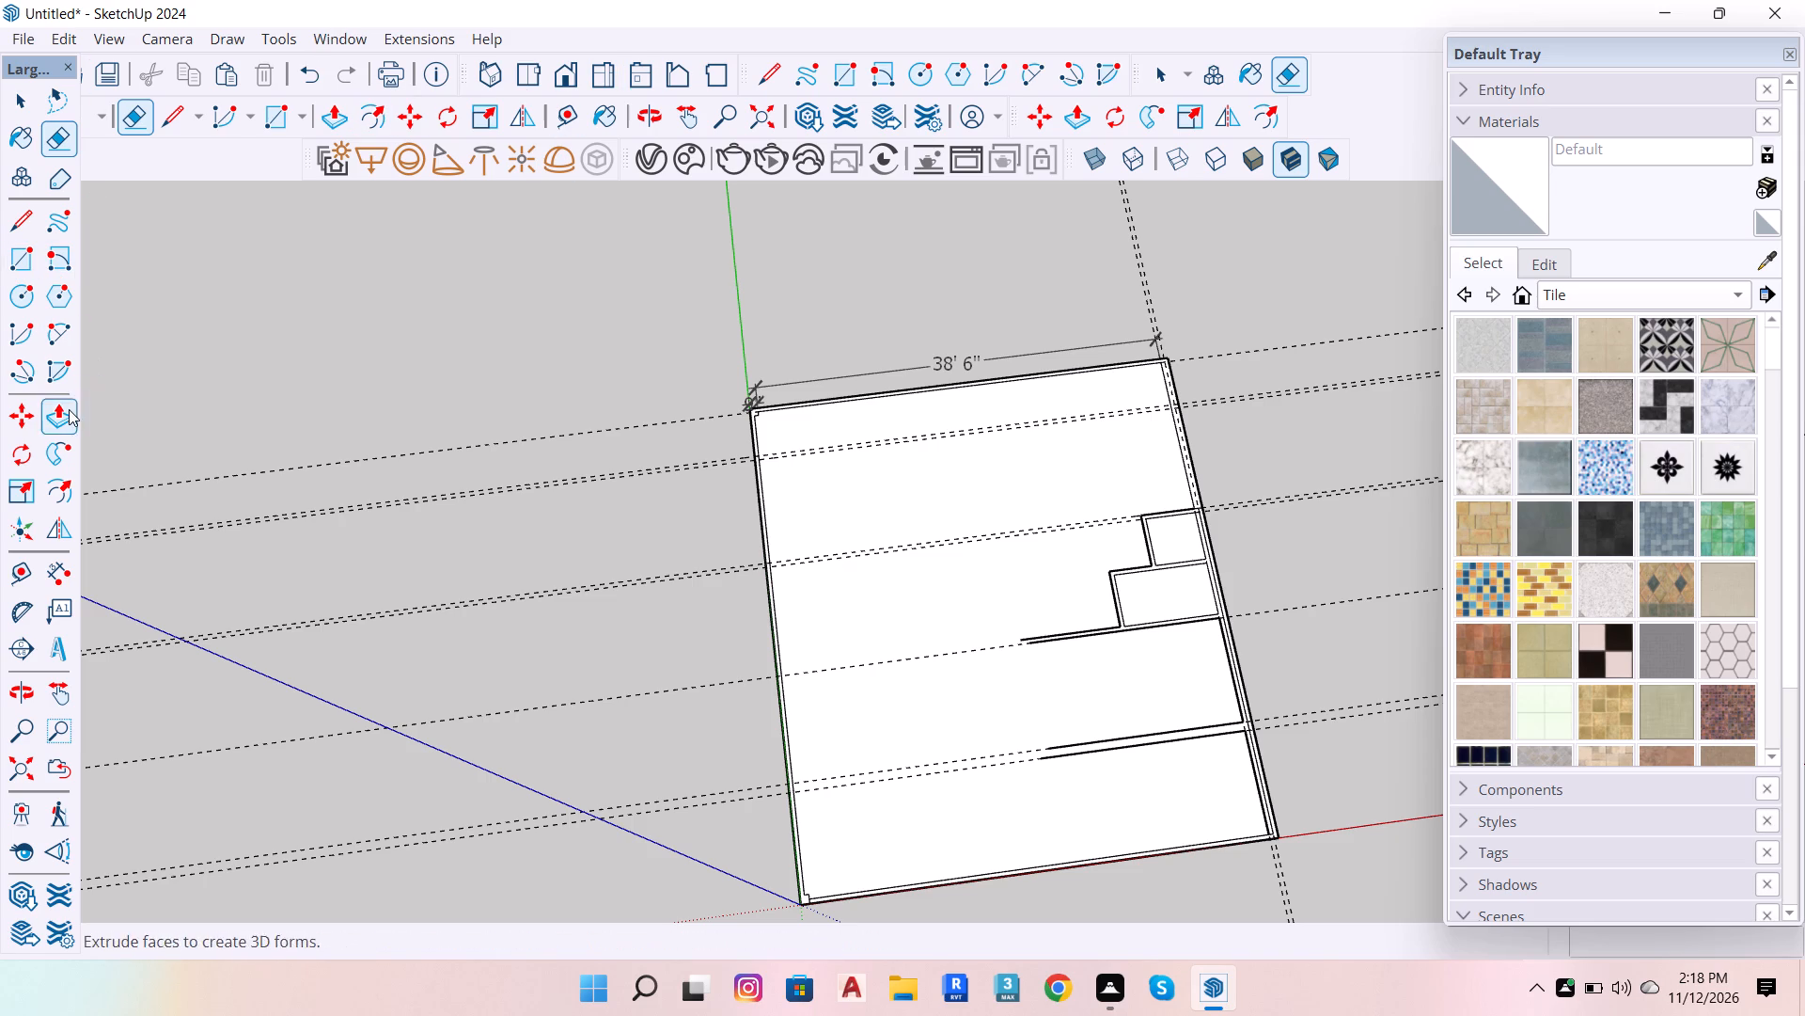
# Place a guide 13'6" inward from the third room's inner wall line at the exterior wall.
pyautogui.click(23, 583)
pyautogui.scroll(6, 1242, 710)
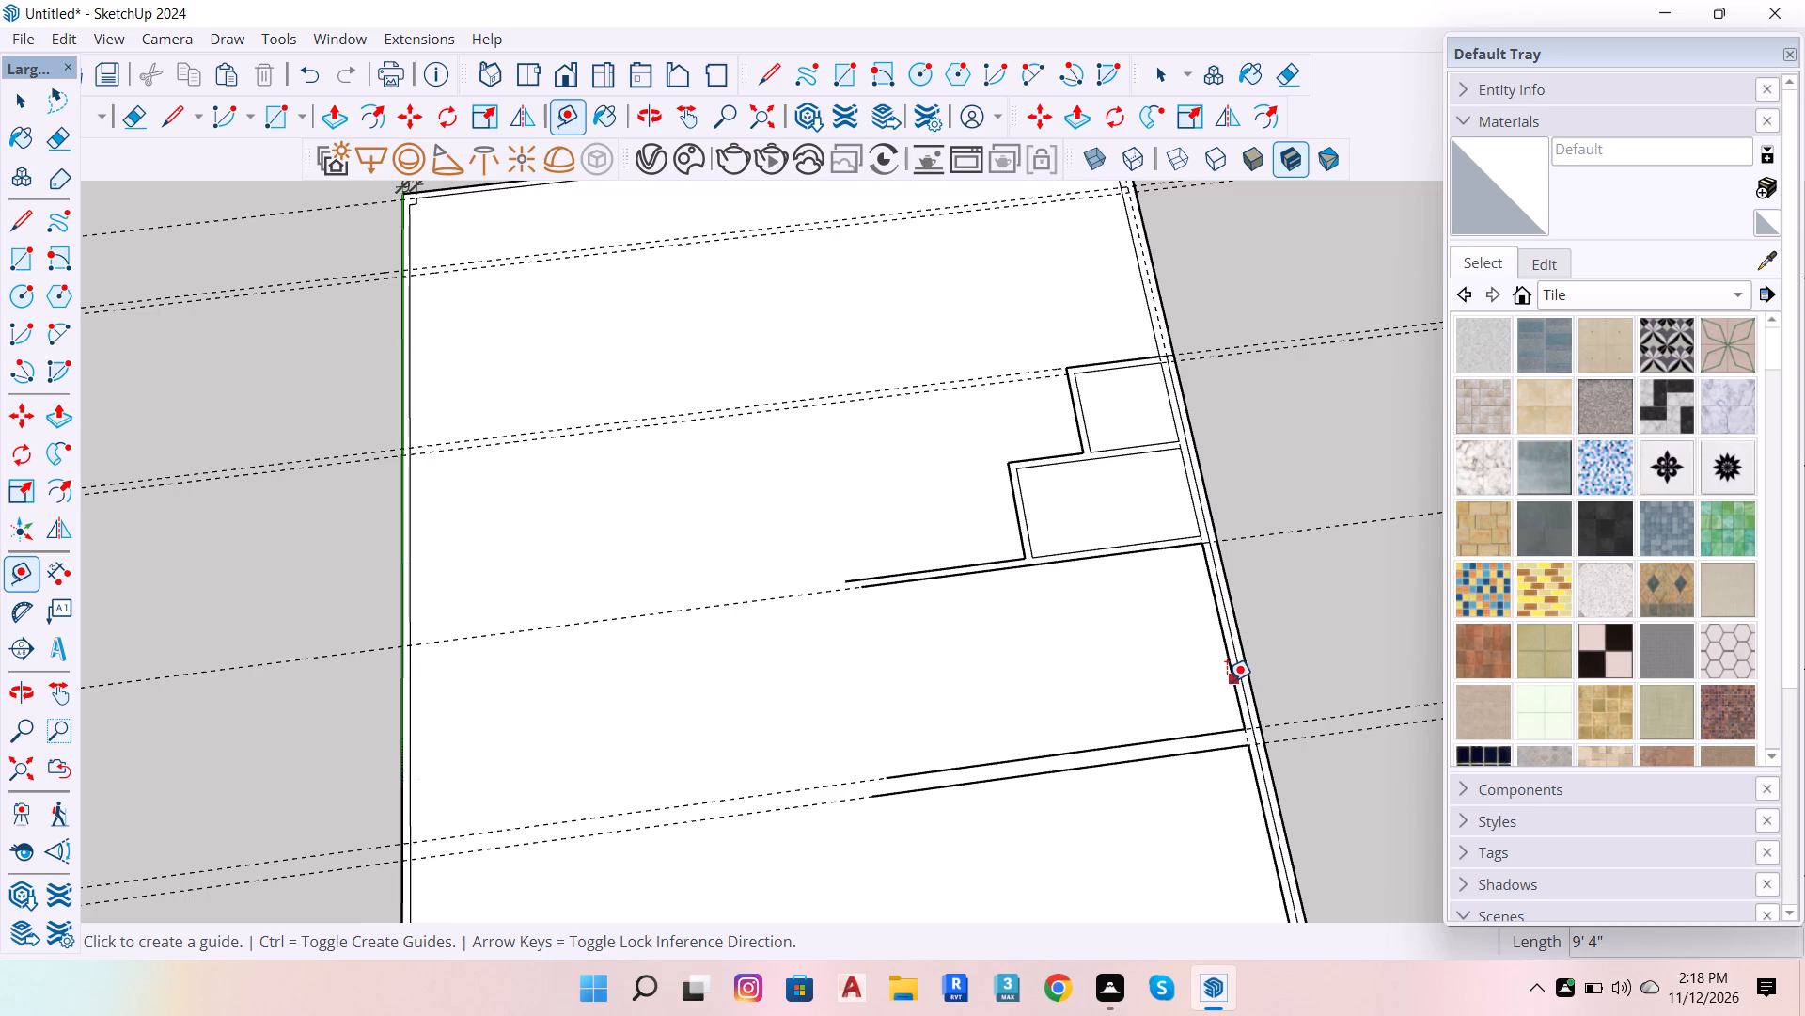
pyautogui.click(1230, 684)
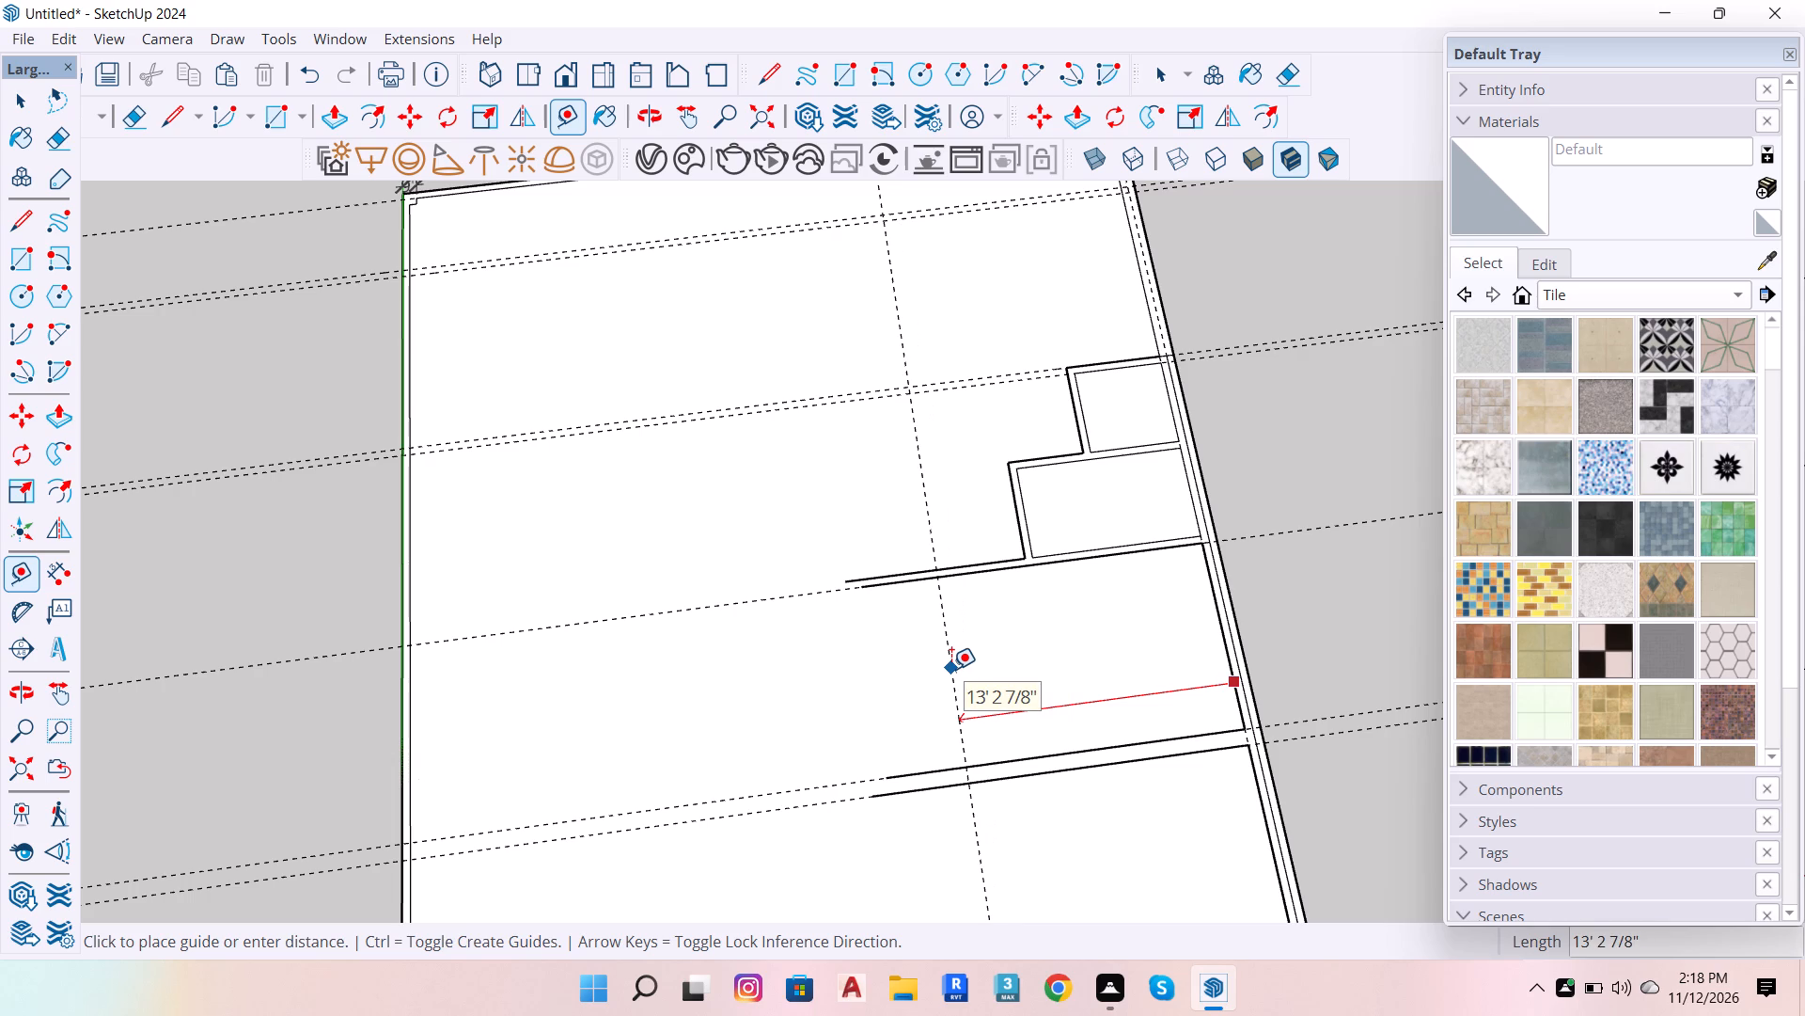
pyautogui.write("13'6")
pyautogui.press('Return')
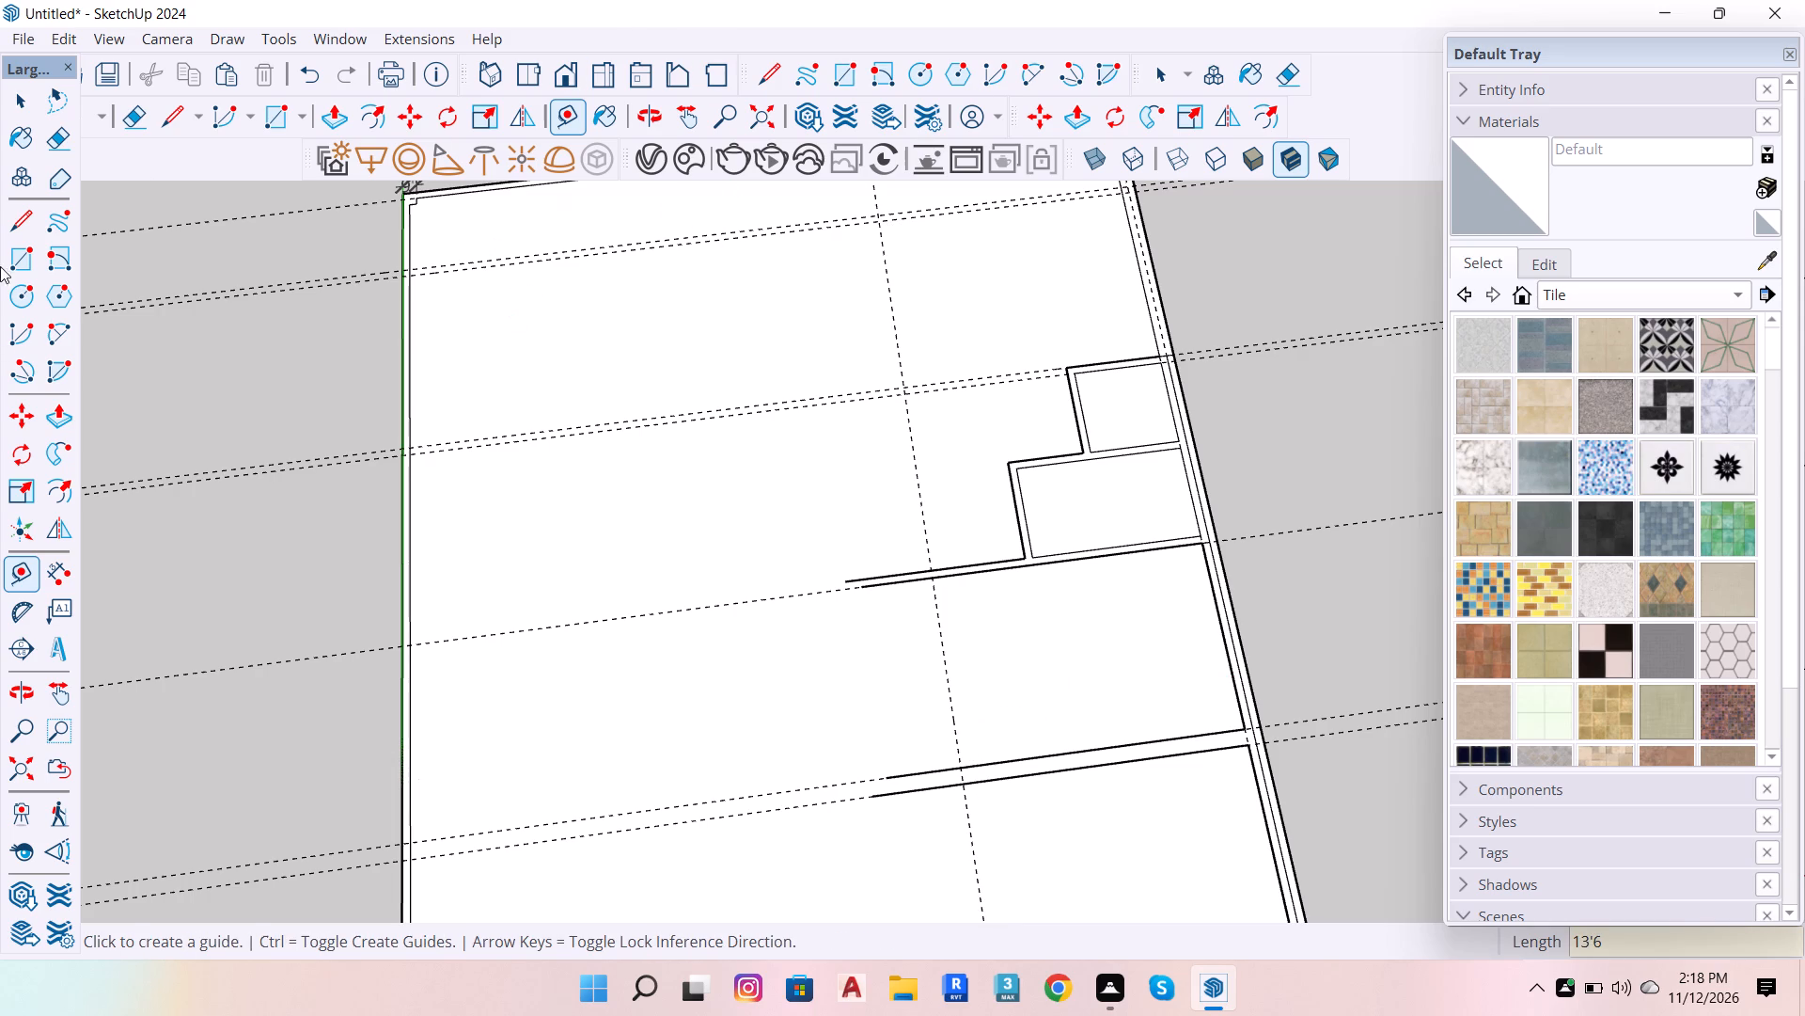
# Draw the third room's new inner side line, 9'4" long, on the guide between its two inner wall lines.
pyautogui.click(24, 229)
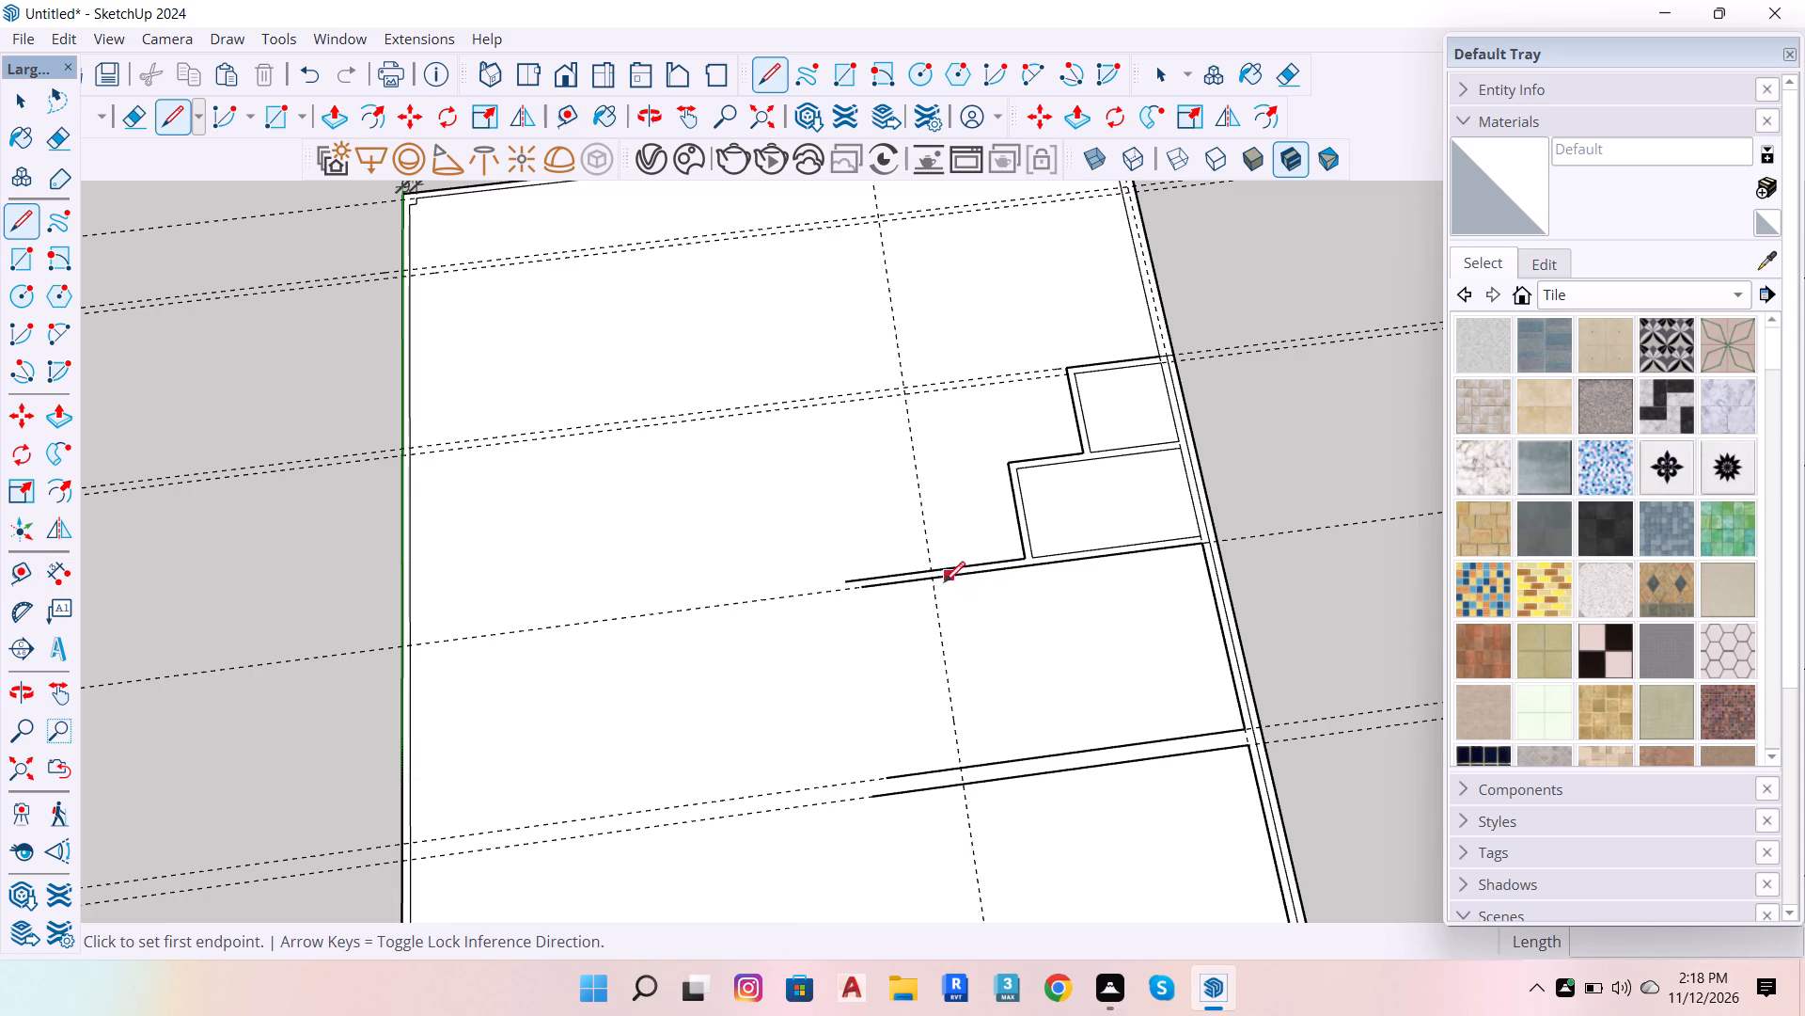
pyautogui.click(928, 579)
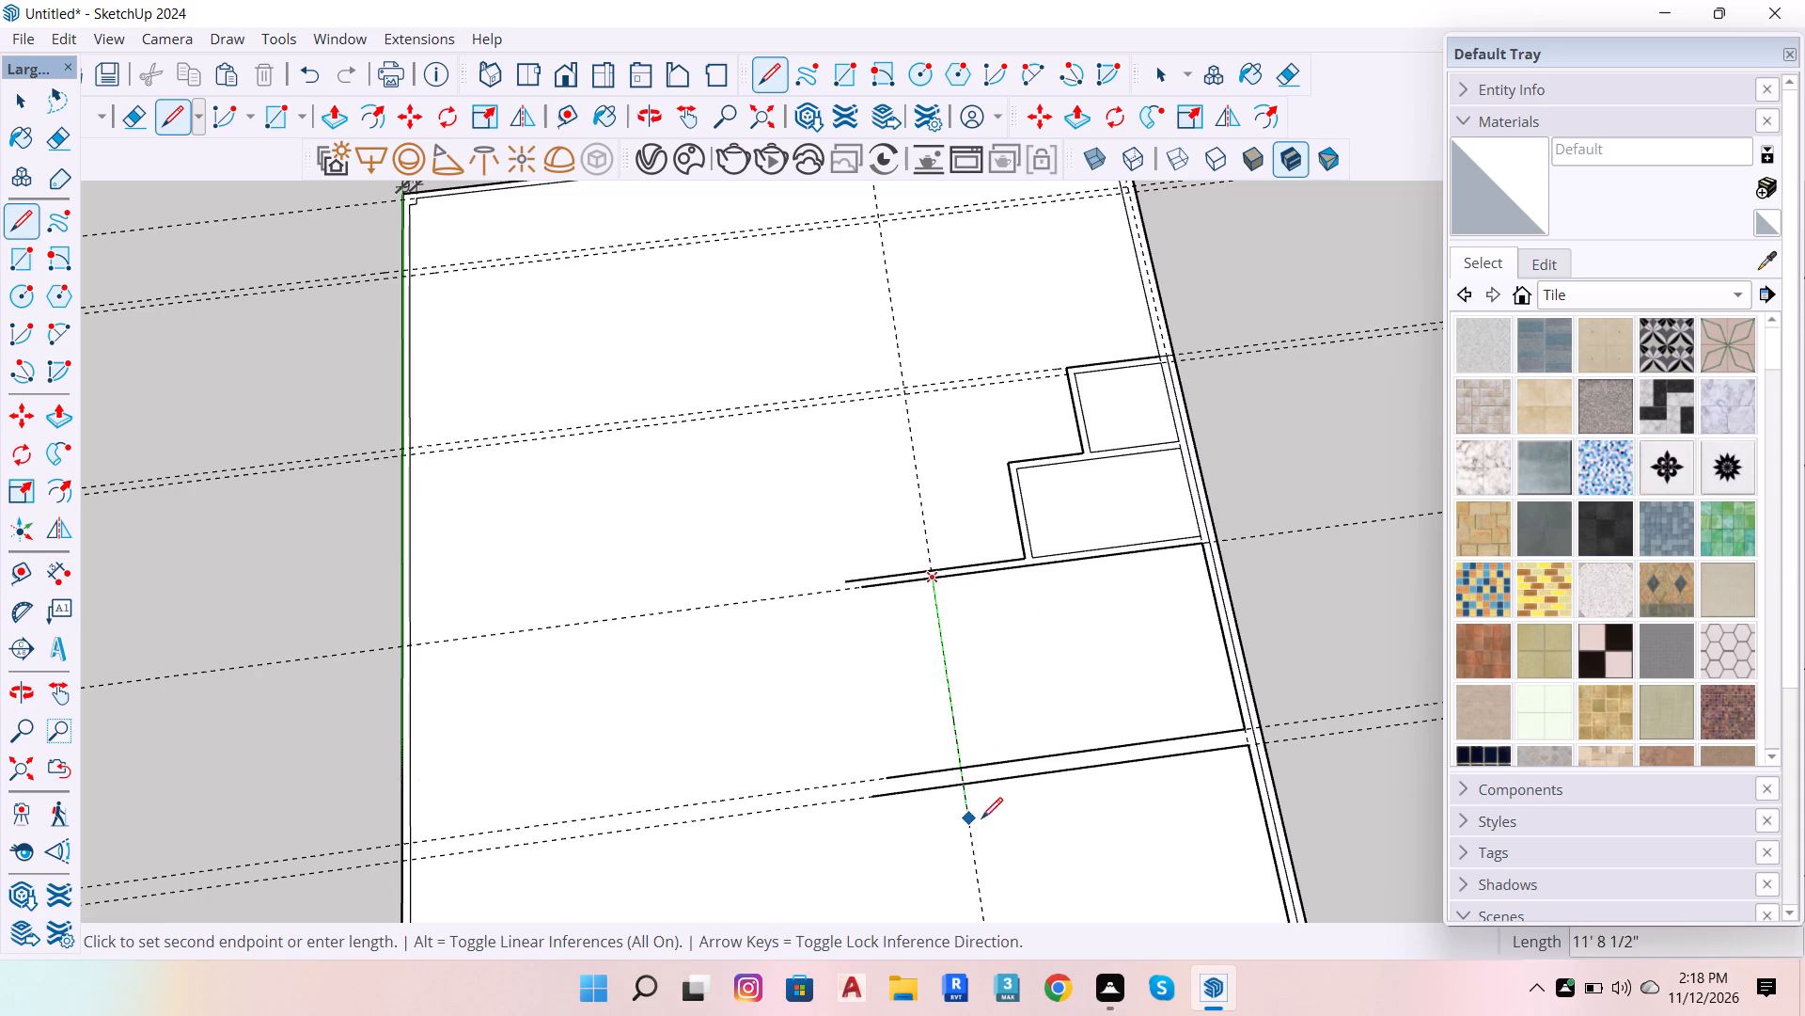
pyautogui.click(964, 768)
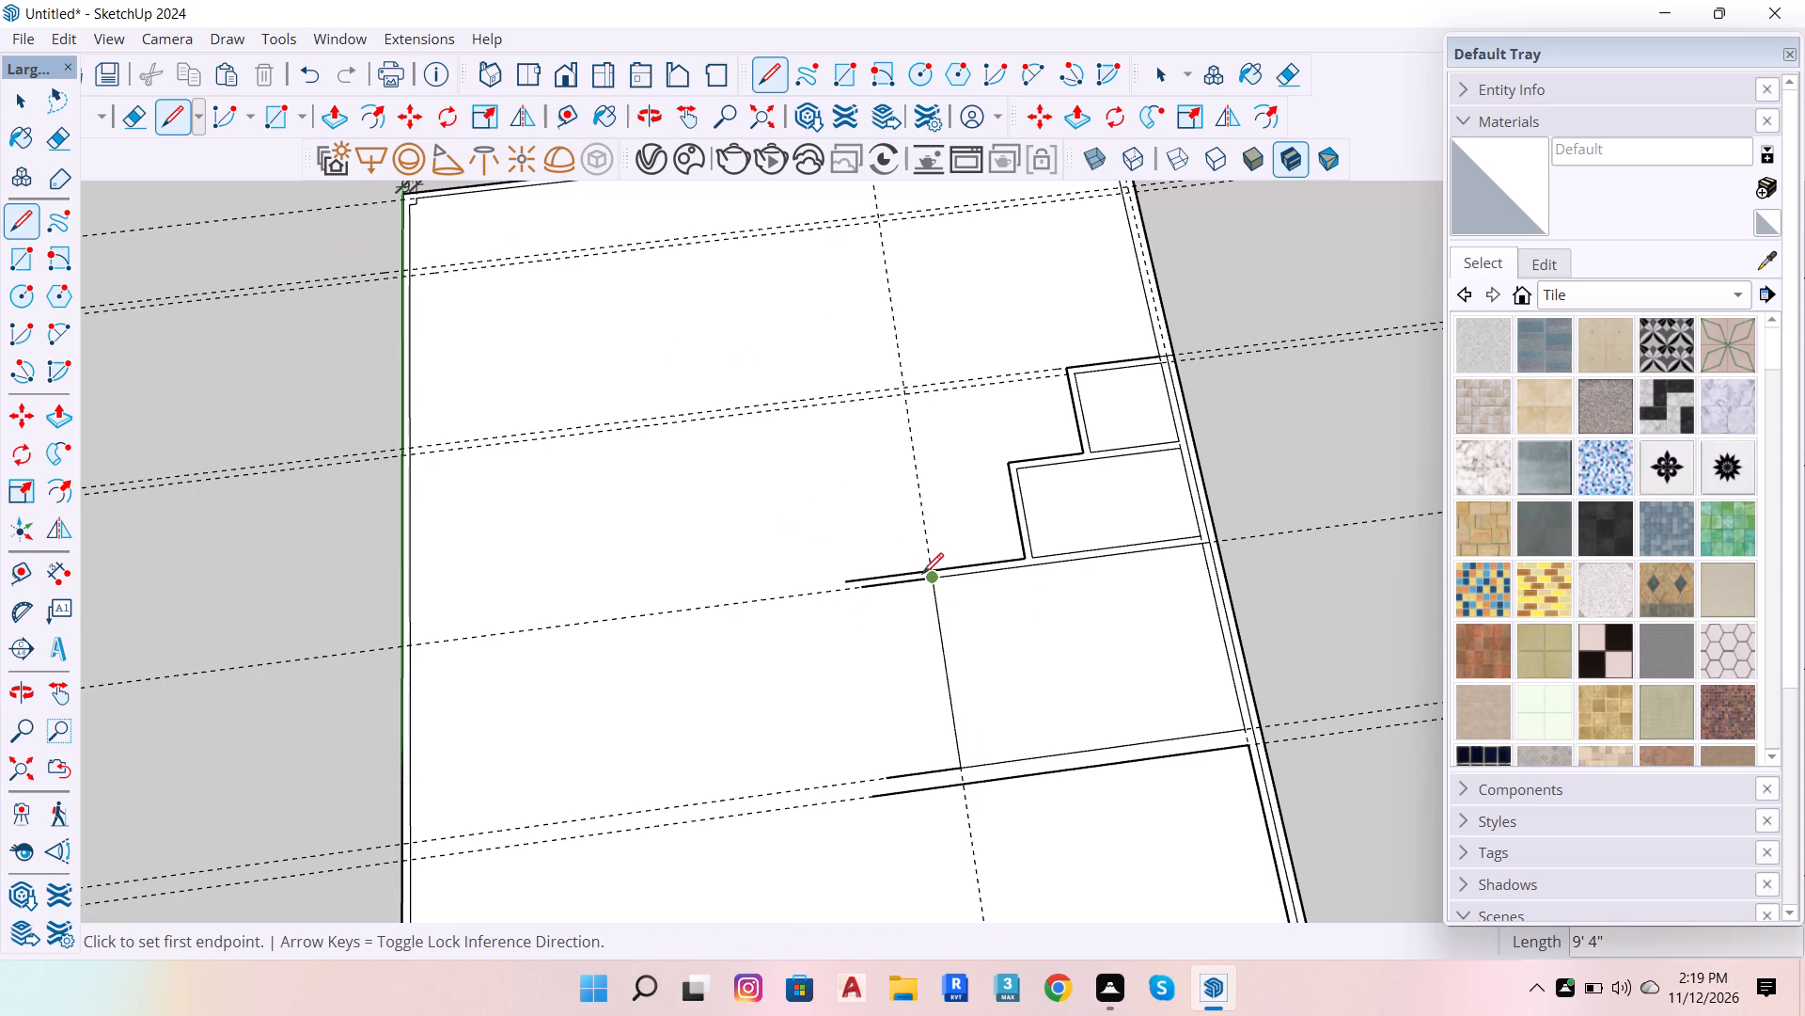
# Draw the third room's new outer side line across to its opposite outer wall line, offset 4.5" from the guide.
pyautogui.scroll(7, 923, 573)
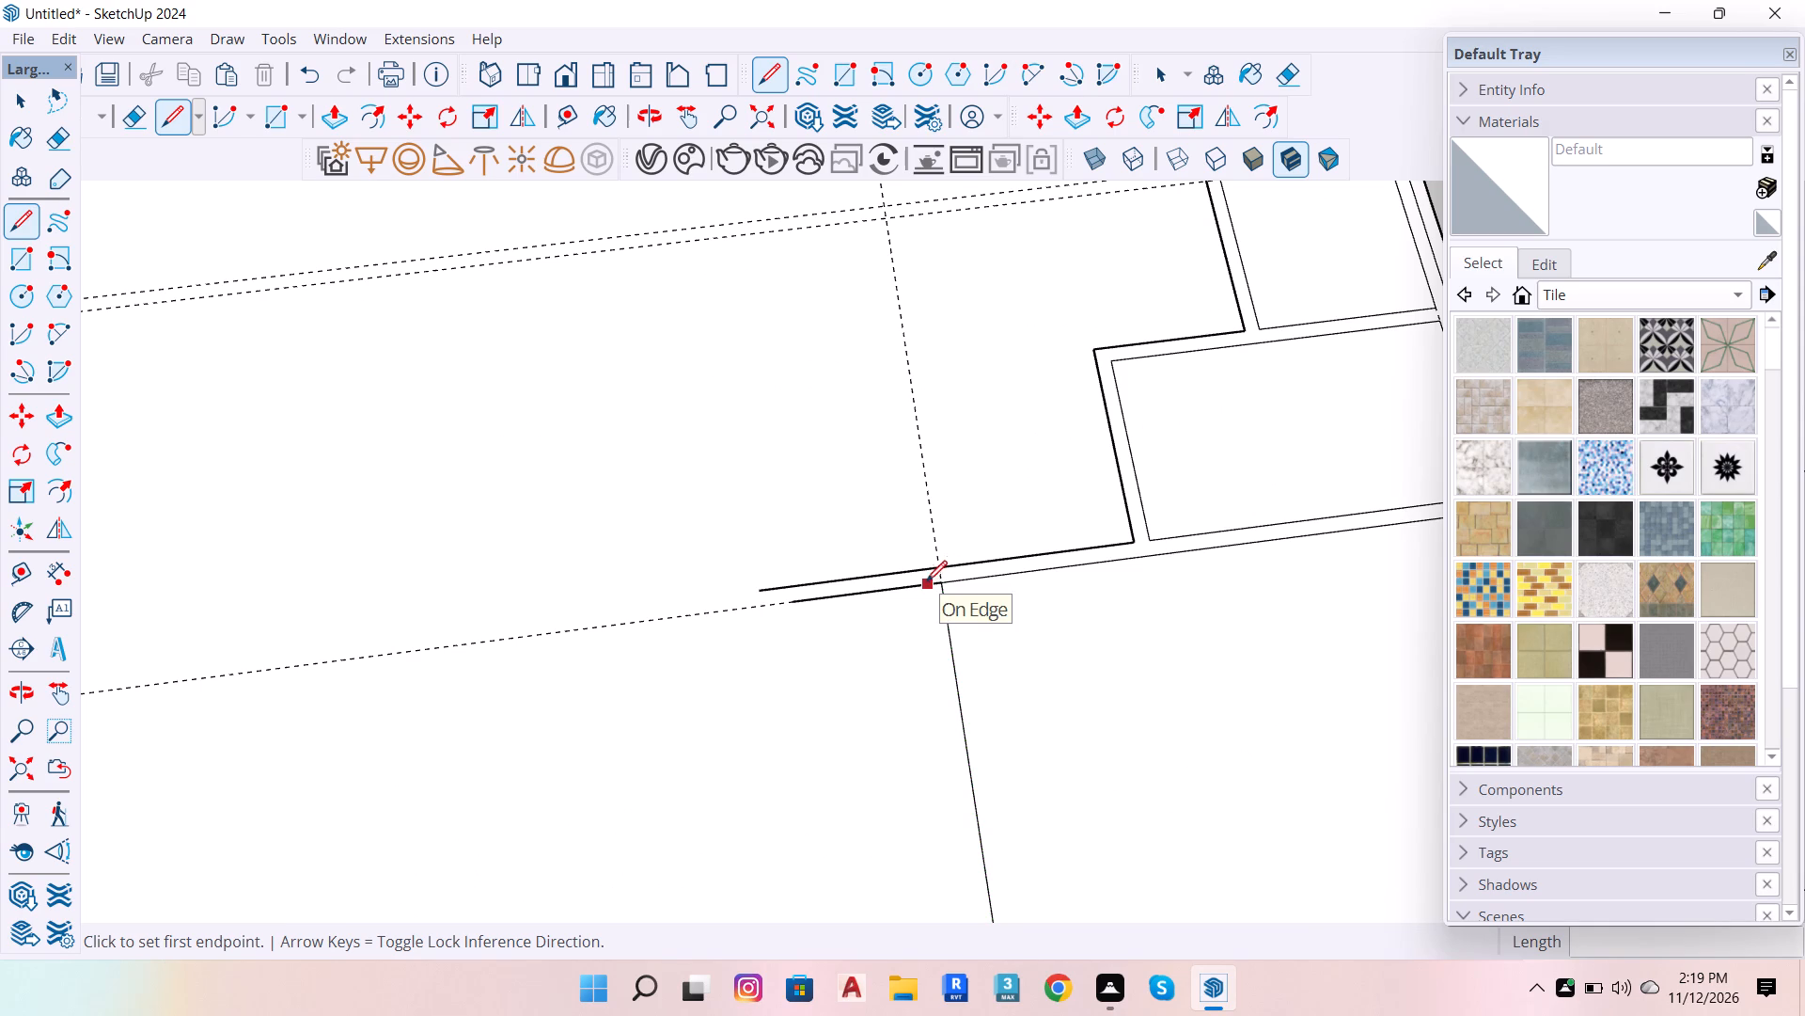
pyautogui.click(942, 564)
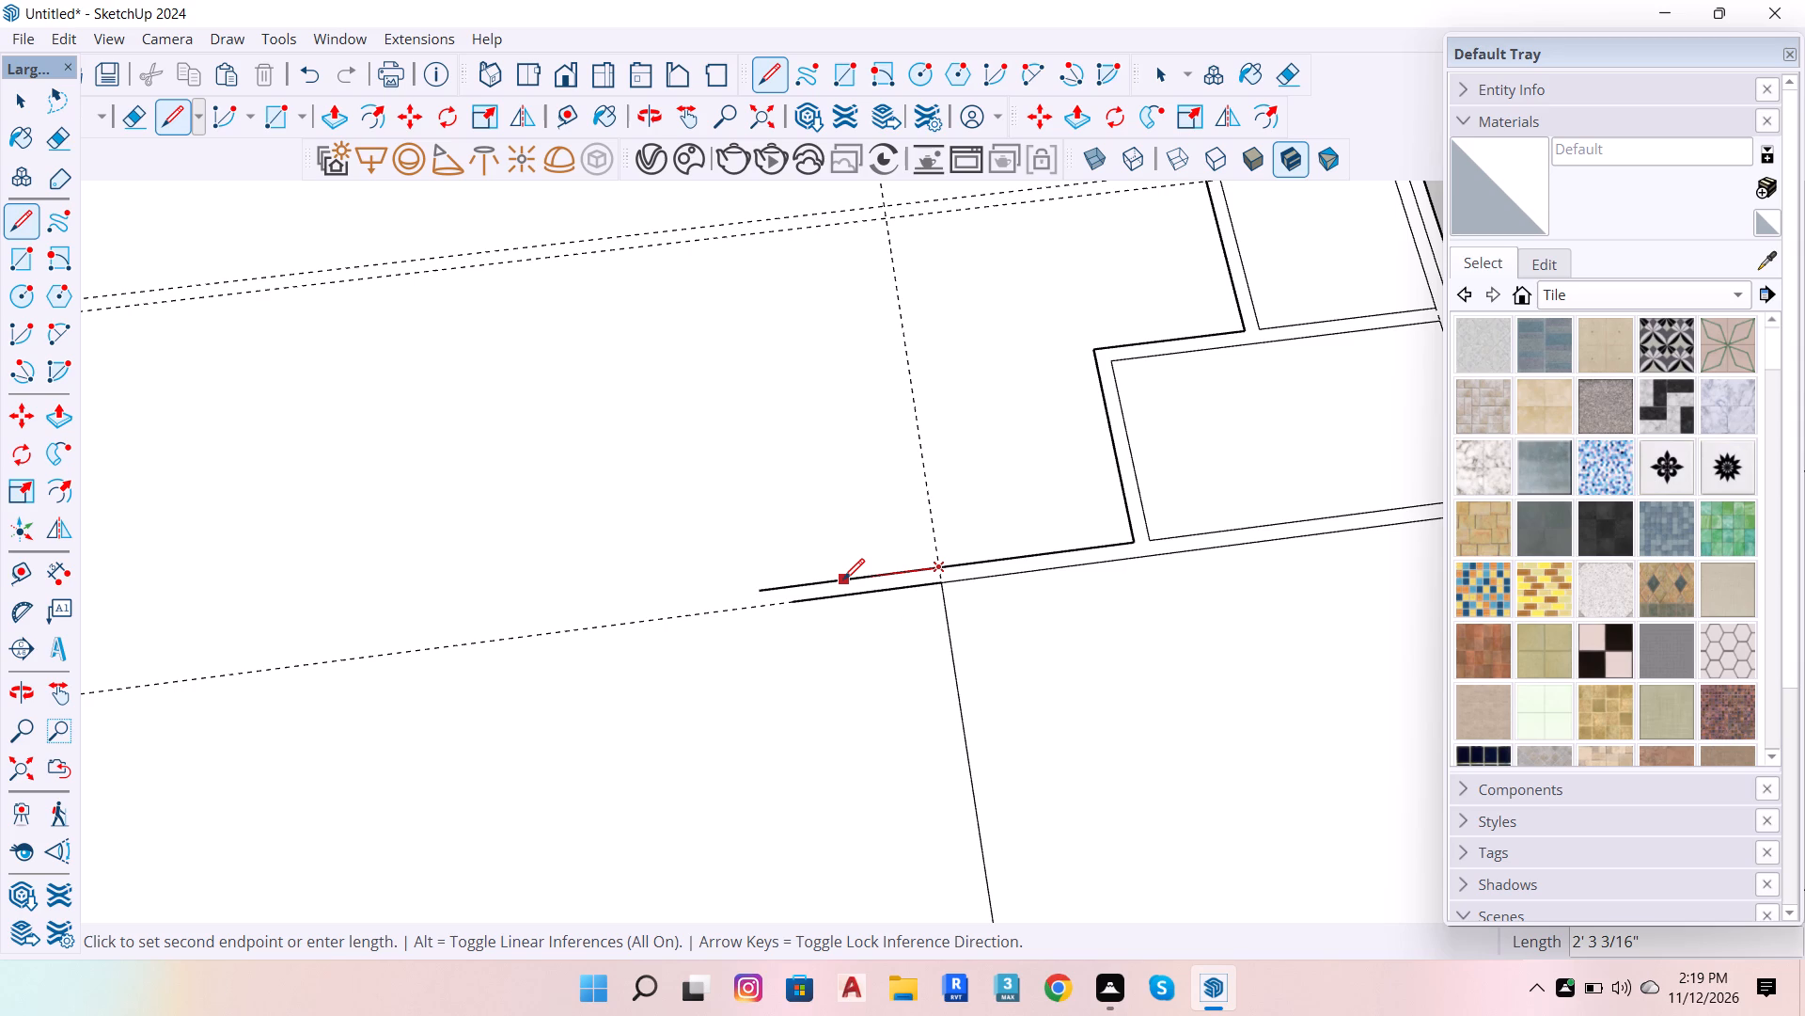
pyautogui.write('4.5')
pyautogui.press('Return')
pyautogui.click(926, 569)
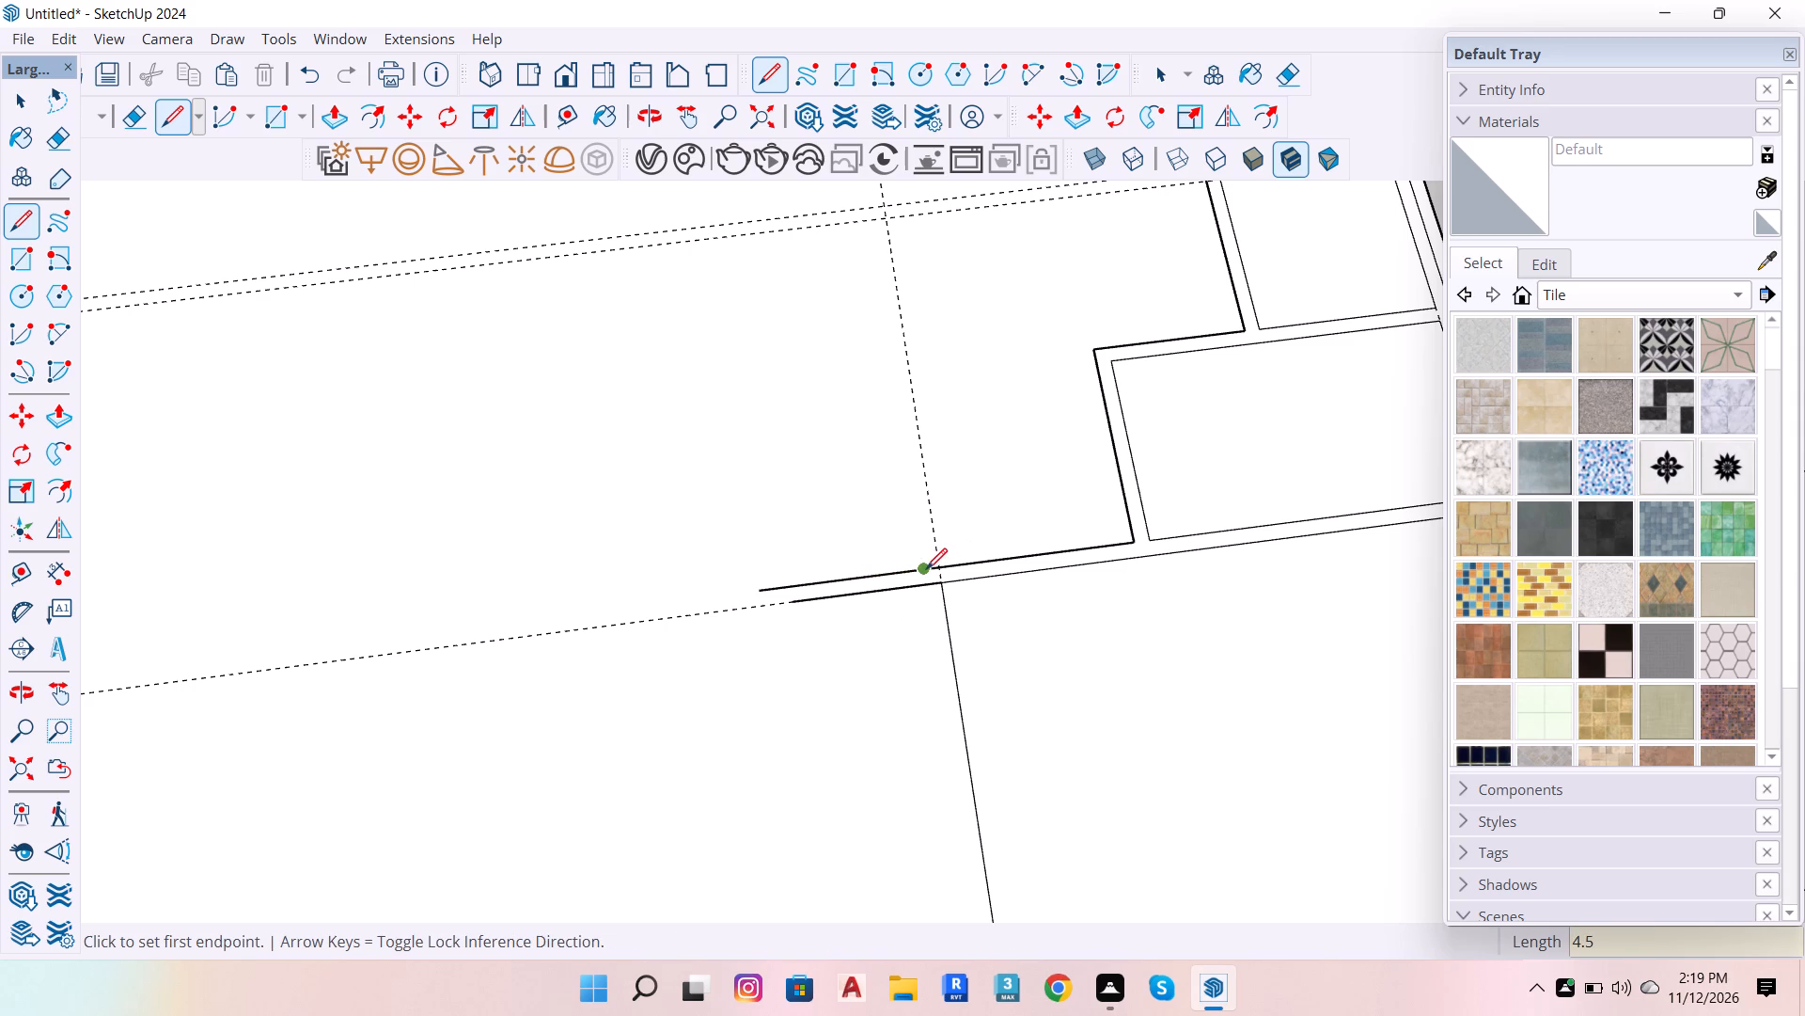
pyautogui.scroll(-12, 962, 548)
pyautogui.scroll(11, 969, 684)
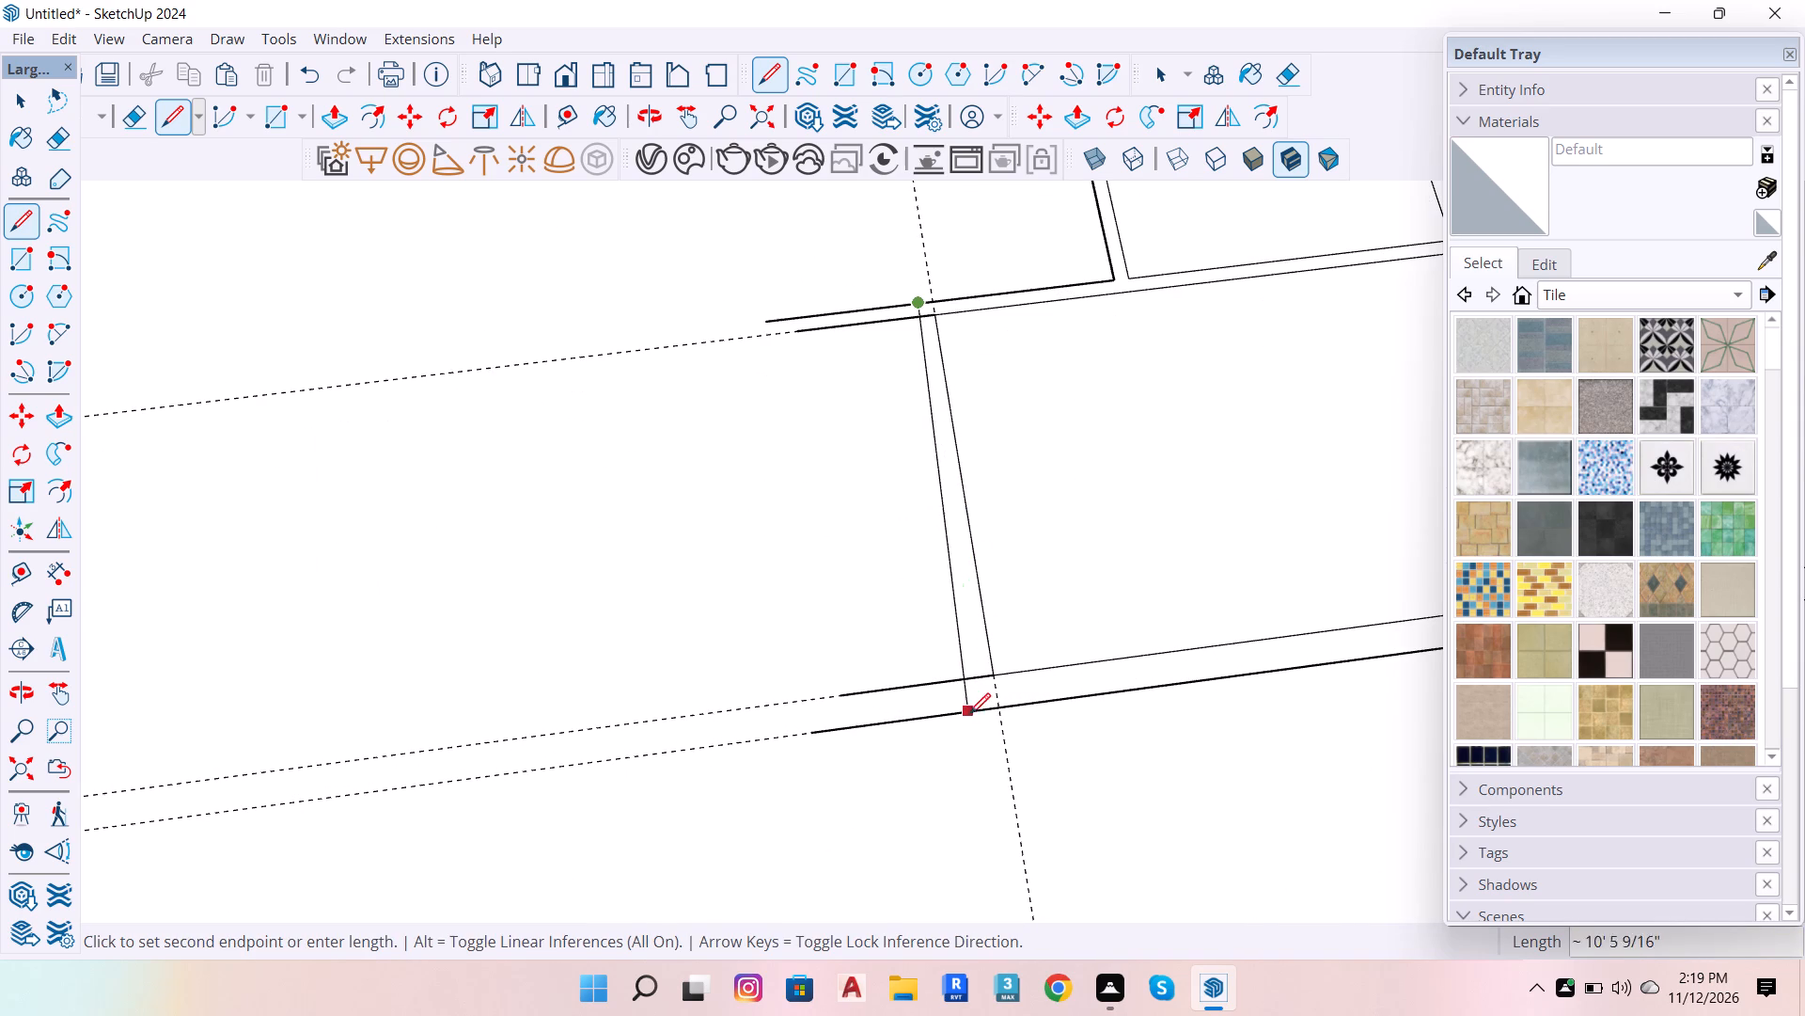
pyautogui.click(973, 716)
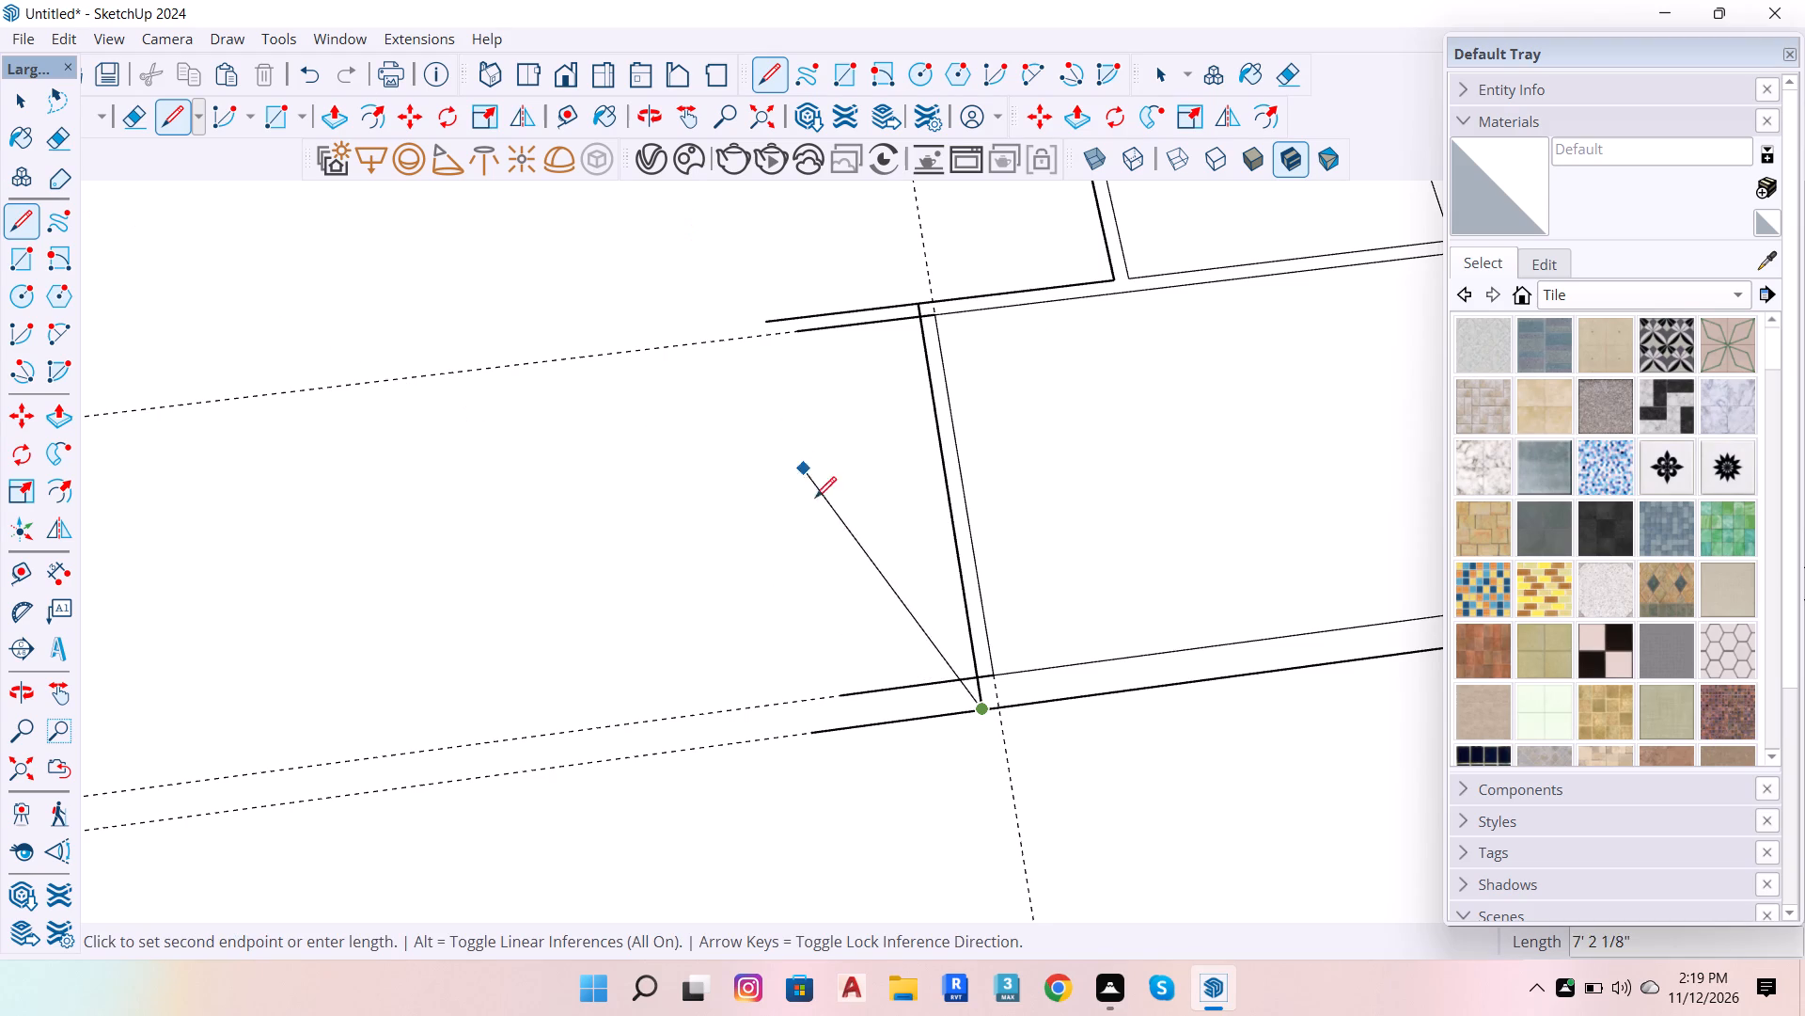
pyautogui.scroll(4, 981, 704)
pyautogui.scroll(-7, 917, 769)
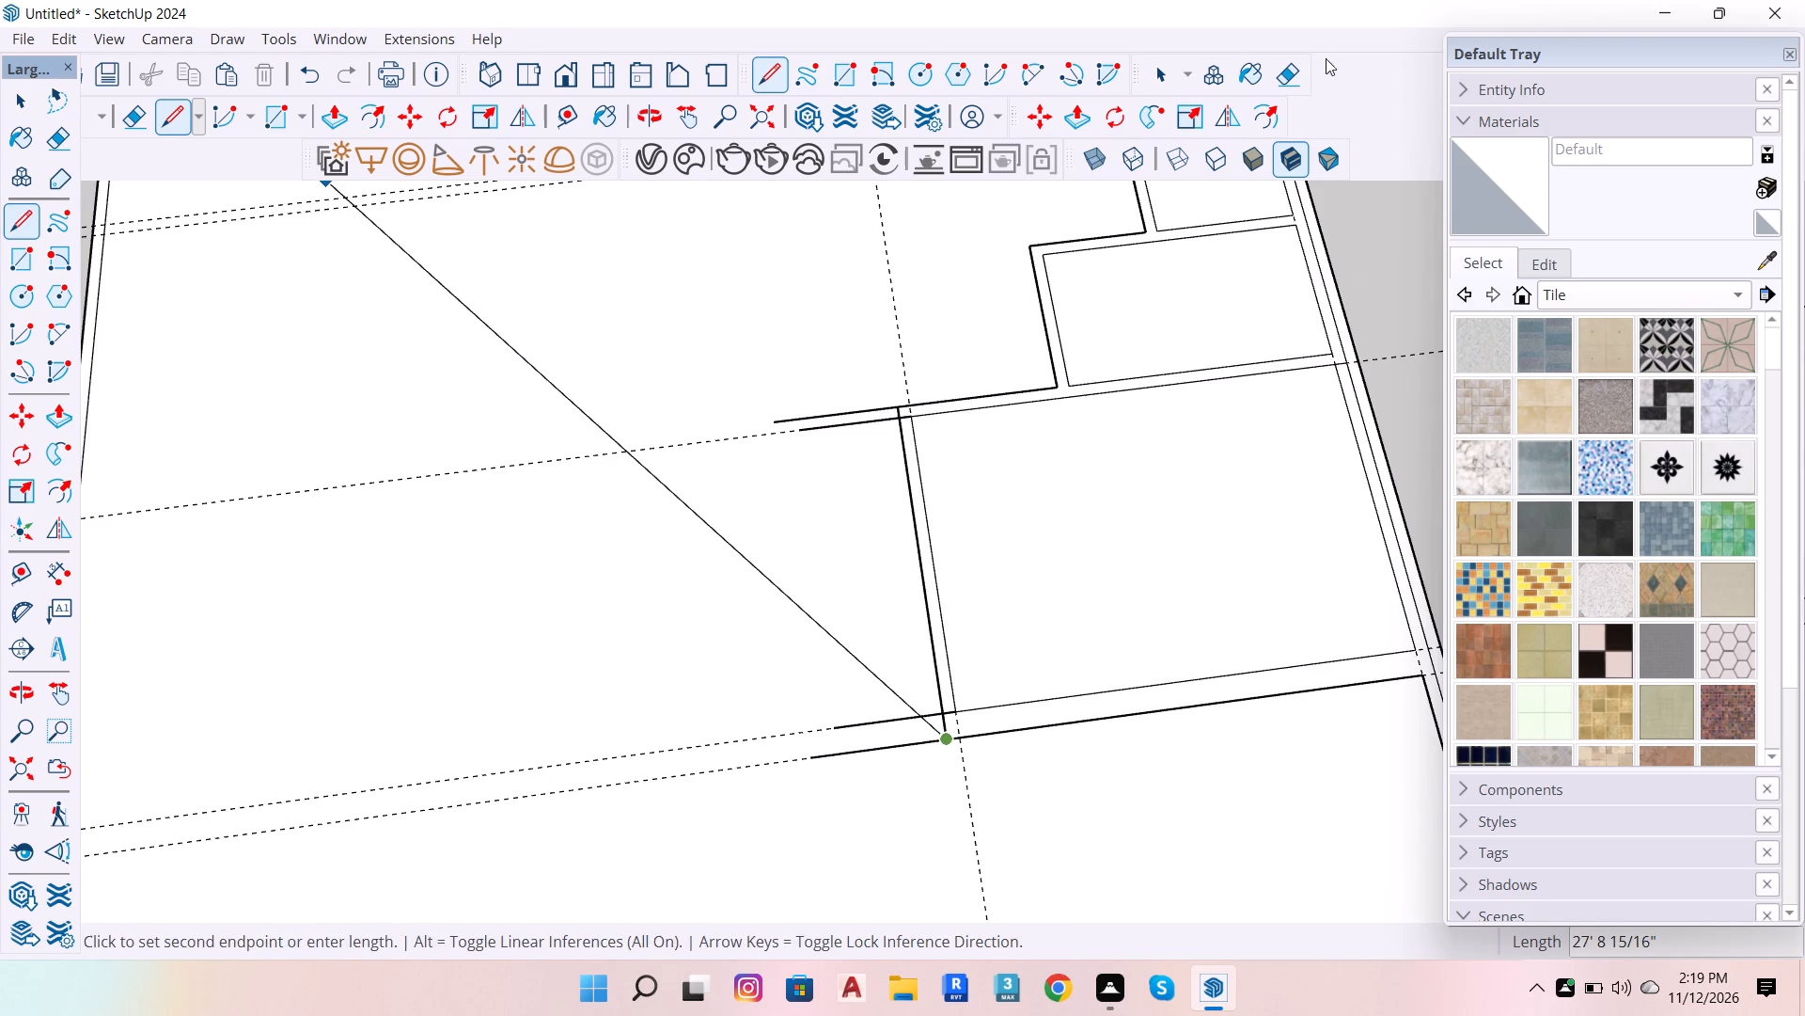
# Erase the third room's wall ends overhanging the new side wall, along with the guides running through them.
pyautogui.click(1288, 66)
pyautogui.moveTo(815, 378); pyautogui.dragTo(828, 697)
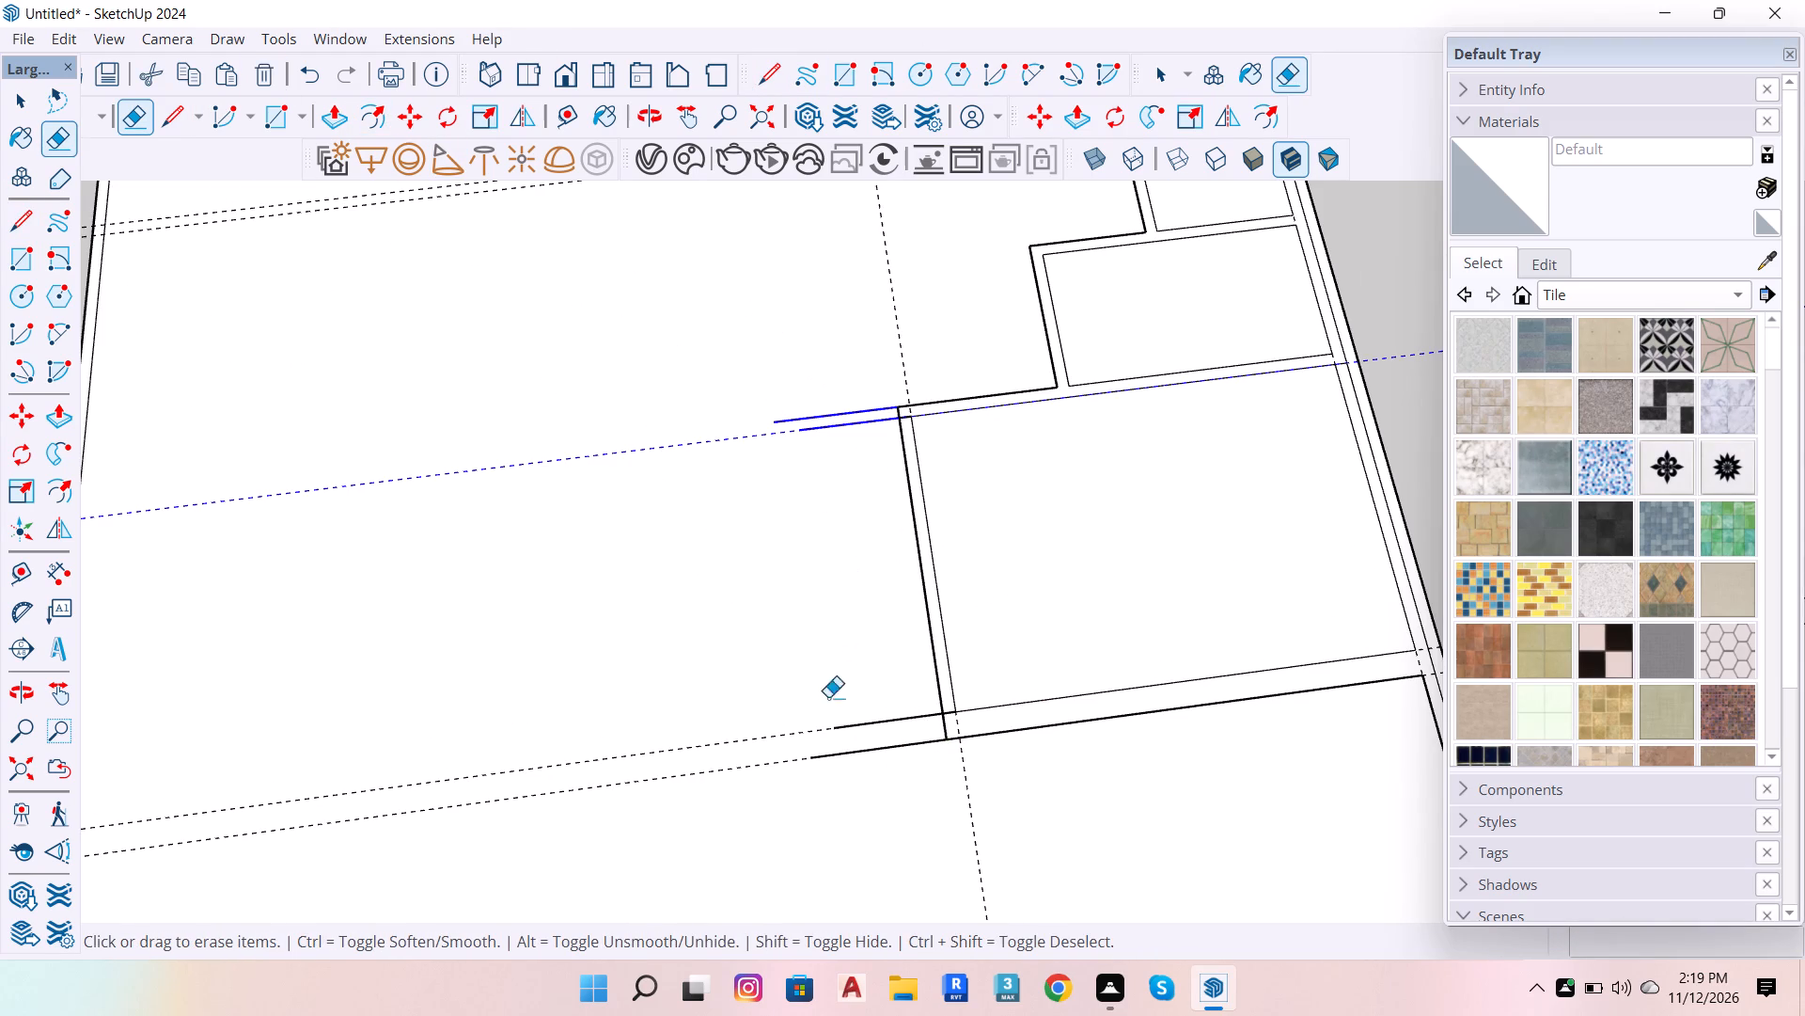
pyautogui.moveTo(828, 697); pyautogui.dragTo(855, 780)
pyautogui.moveTo(886, 731); pyautogui.dragTo(889, 698)
pyautogui.scroll(-4, 770, 625)
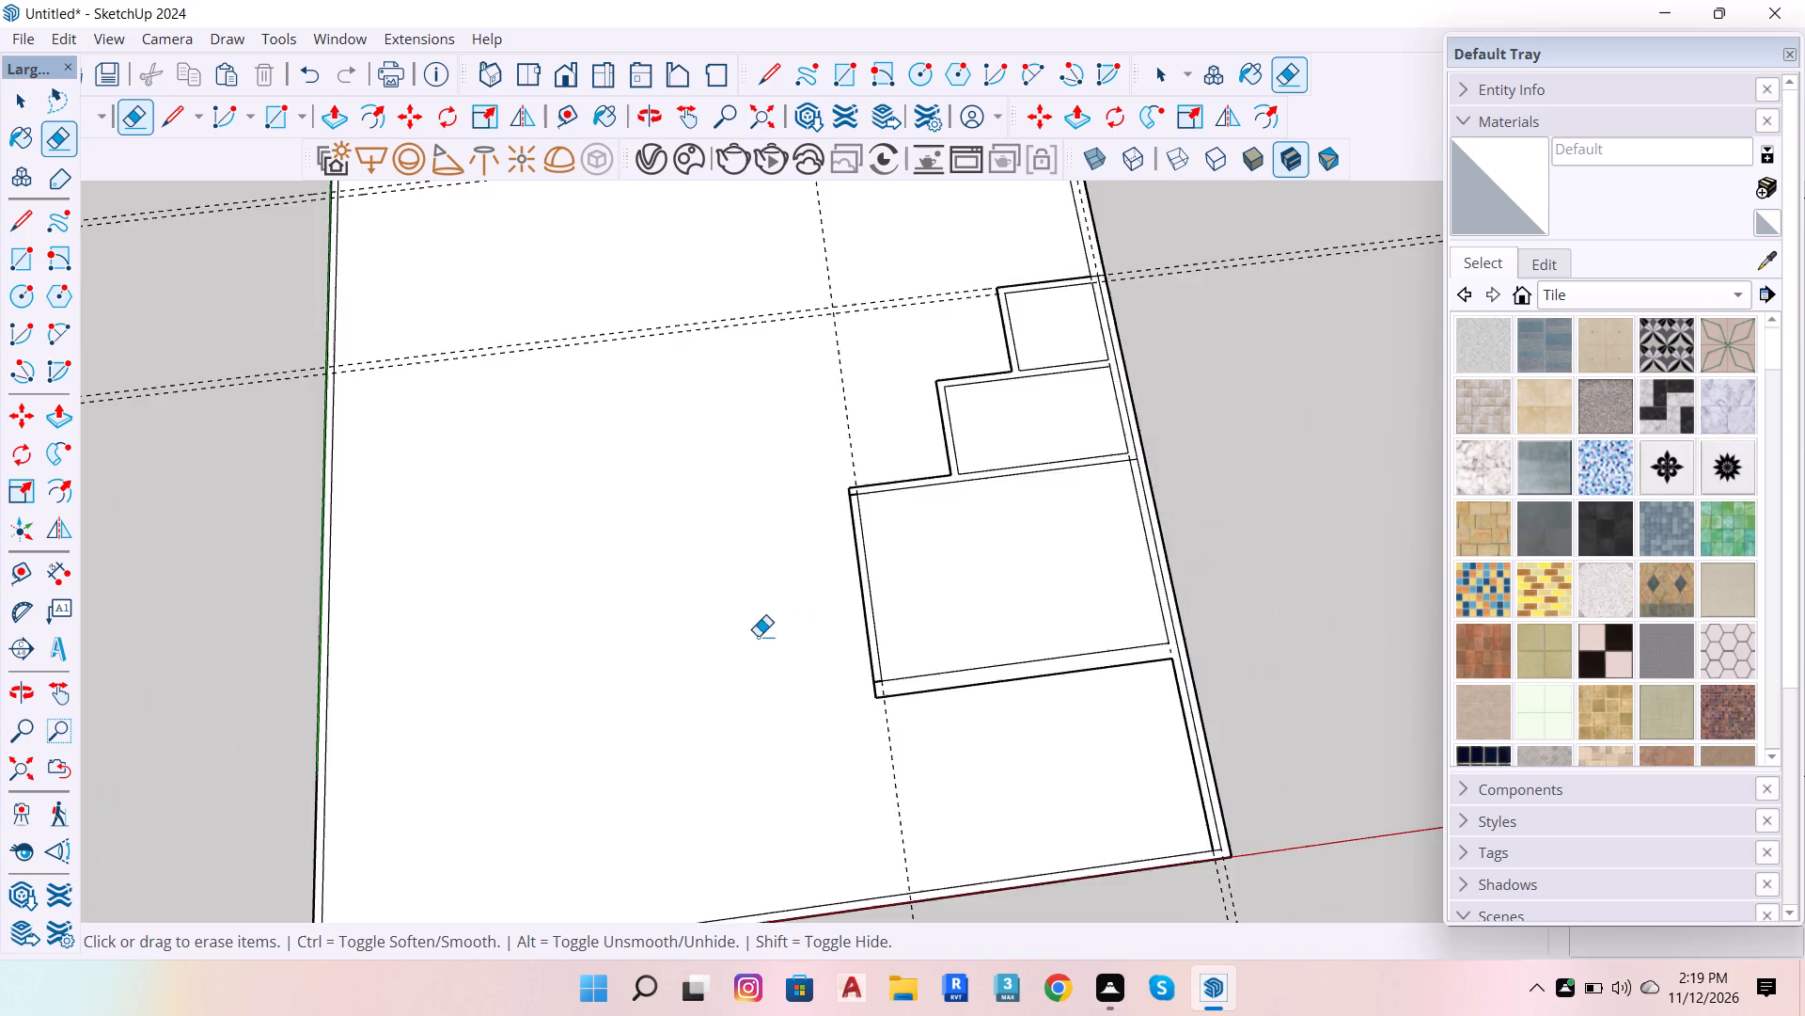
pyautogui.scroll(-2, 758, 636)
# Clean up the third room's two inward corners by erasing the leftover line stubs and the guide along the new side wall.
pyautogui.scroll(20, 880, 531)
pyautogui.scroll(2, 880, 531)
pyautogui.moveTo(817, 497); pyautogui.dragTo(817, 523)
pyautogui.moveTo(840, 483); pyautogui.dragTo(844, 483)
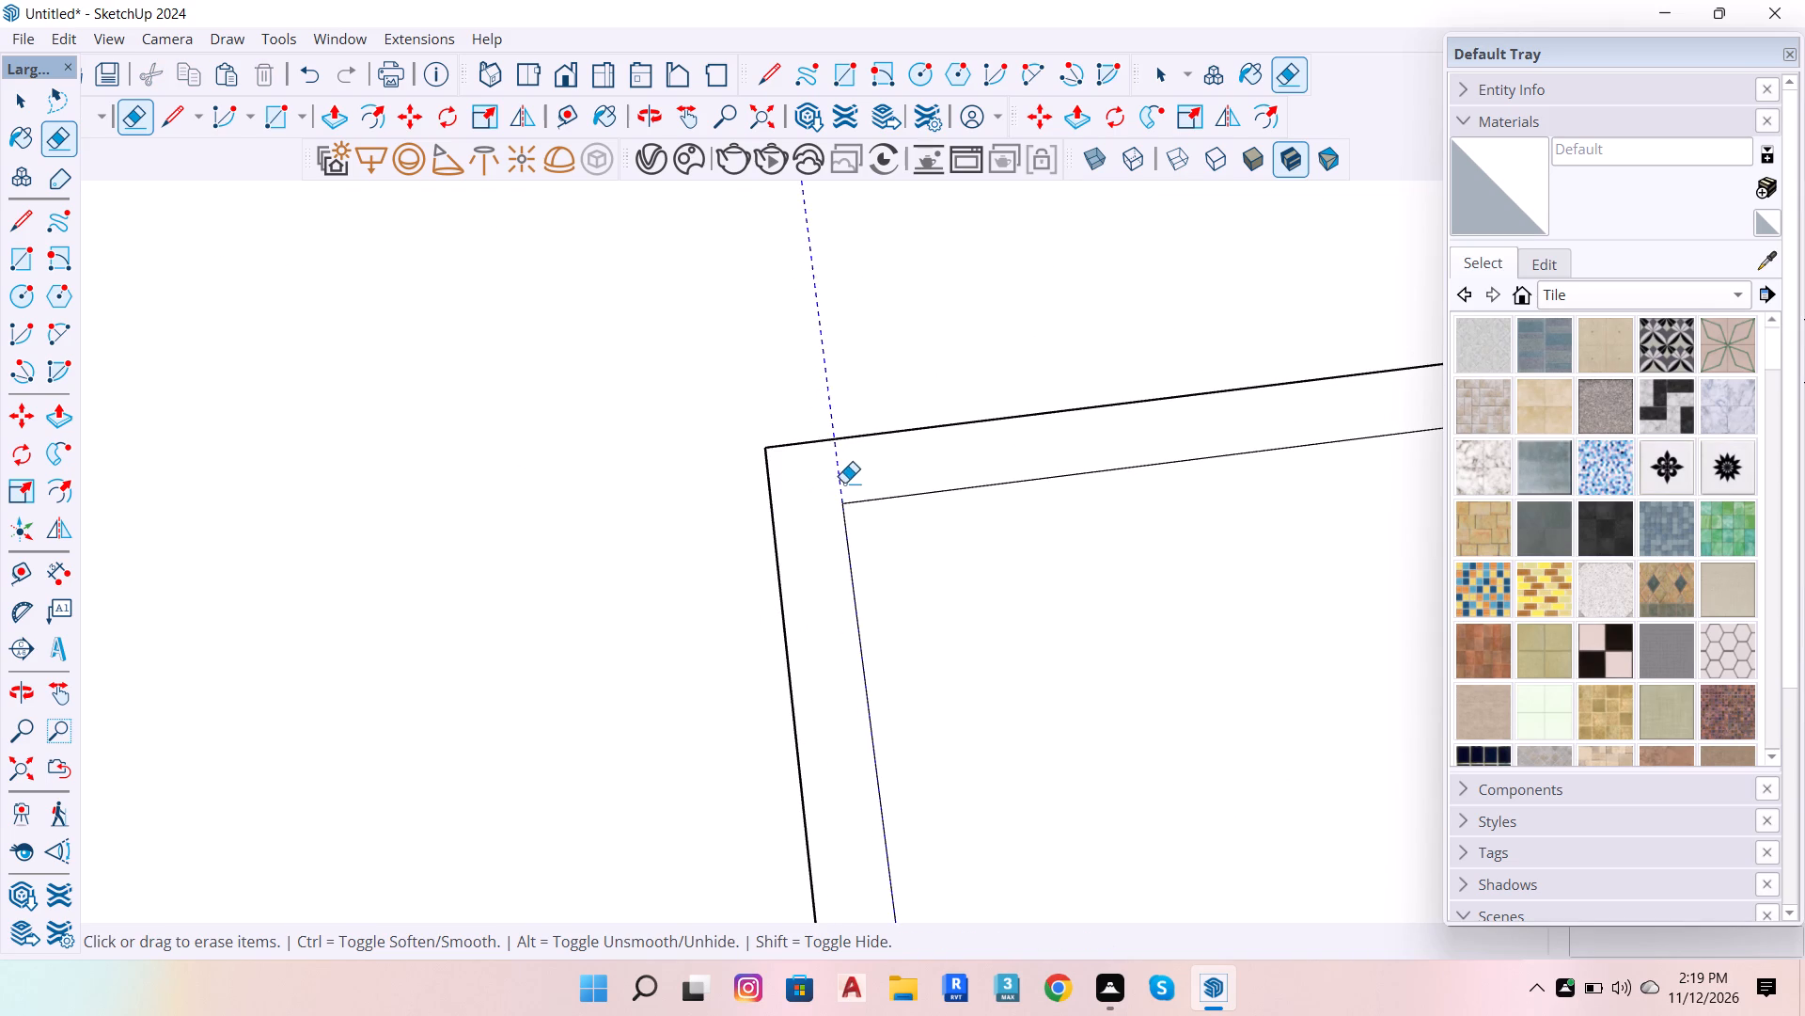
pyautogui.moveTo(844, 483); pyautogui.dragTo(863, 483)
pyautogui.scroll(-15, 888, 388)
pyautogui.scroll(6, 894, 802)
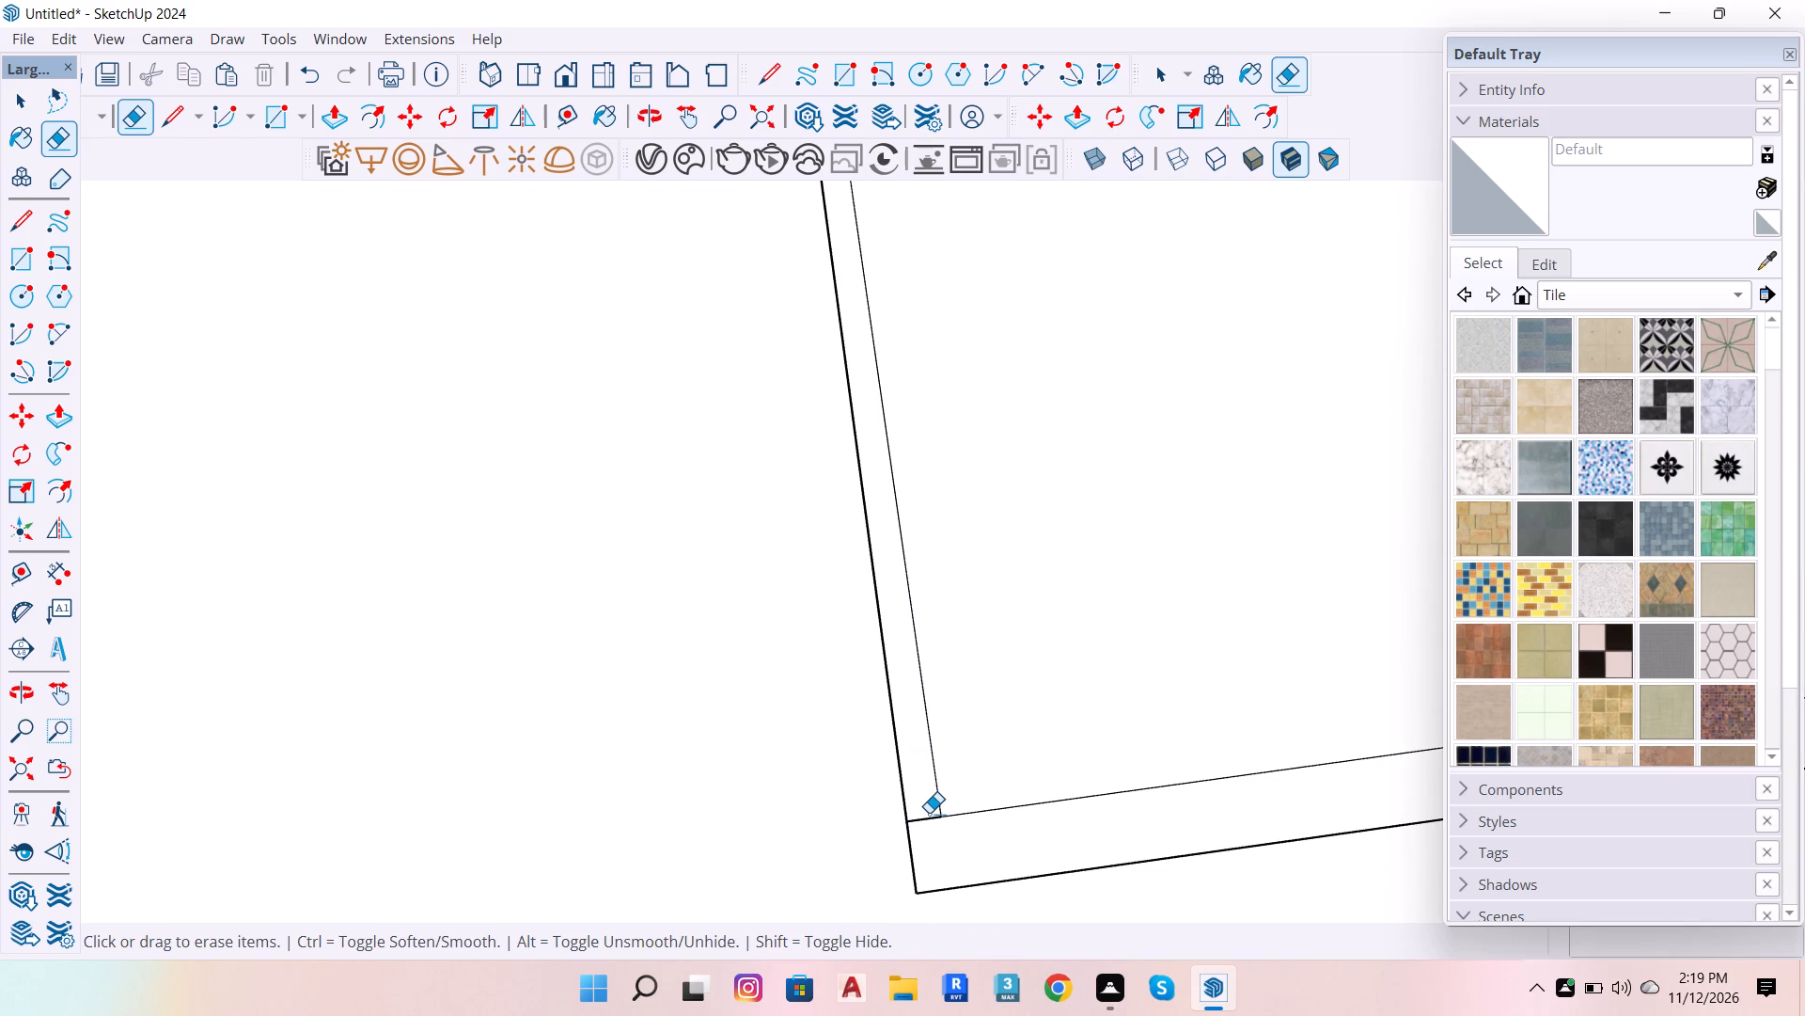
pyautogui.moveTo(929, 813); pyautogui.dragTo(934, 833)
pyautogui.scroll(-14, 893, 779)
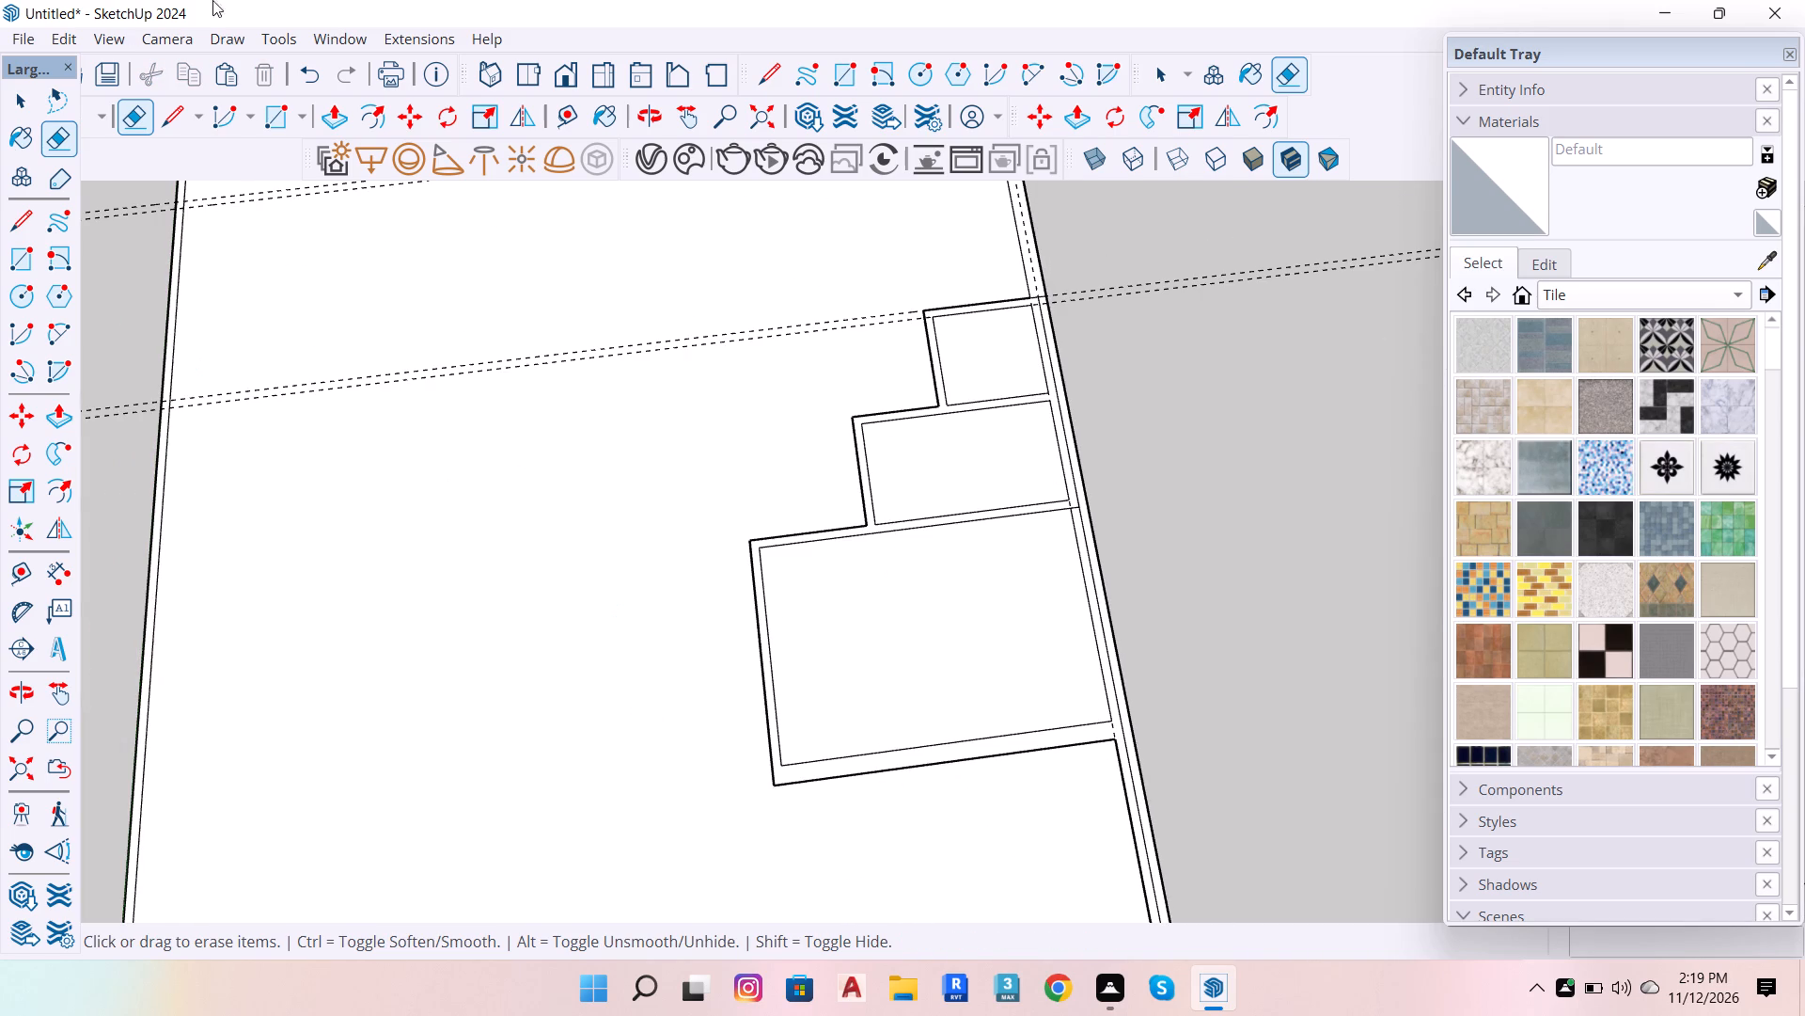
# Draw a rectangle over the largest room's outer walls, 9'9 1/2" by 14'3", from its free outer corner to the opposite side-wall corner.
pyautogui.scroll(-7, 1036, 325)
pyautogui.scroll(2, 1146, 548)
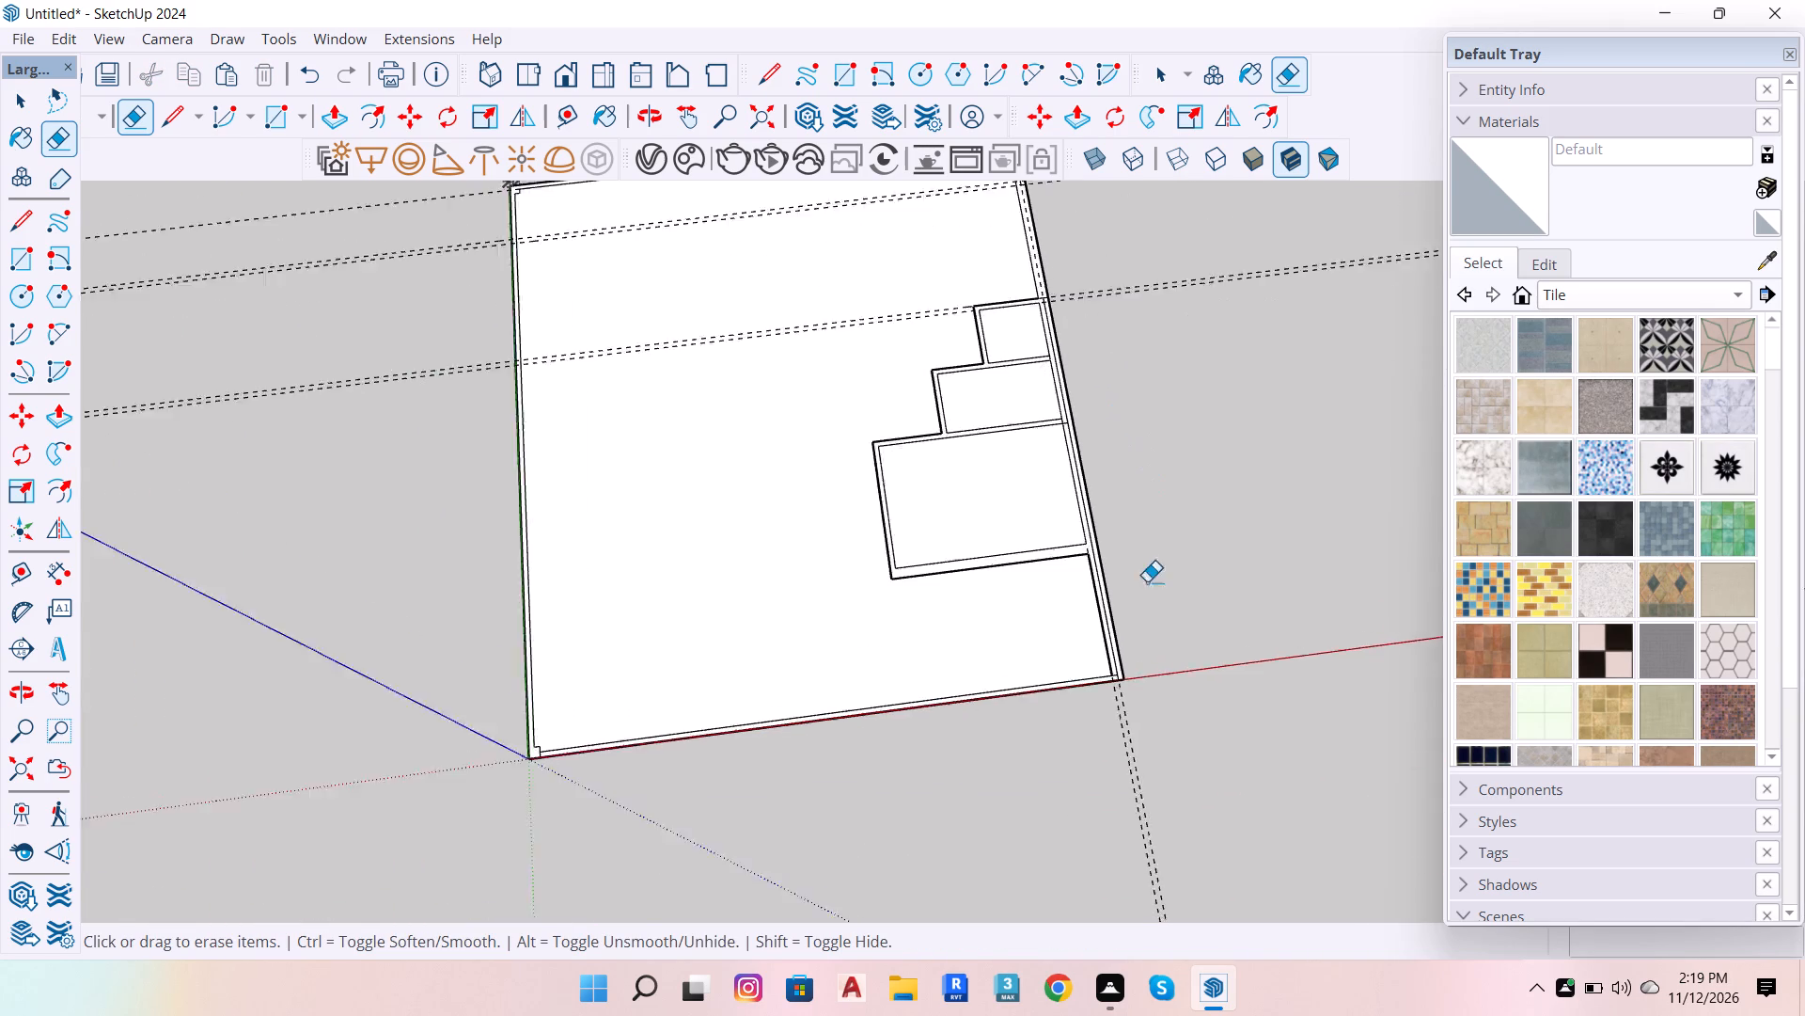
pyautogui.scroll(6, 1147, 581)
pyautogui.scroll(6, 1062, 753)
pyautogui.scroll(-7, 1078, 691)
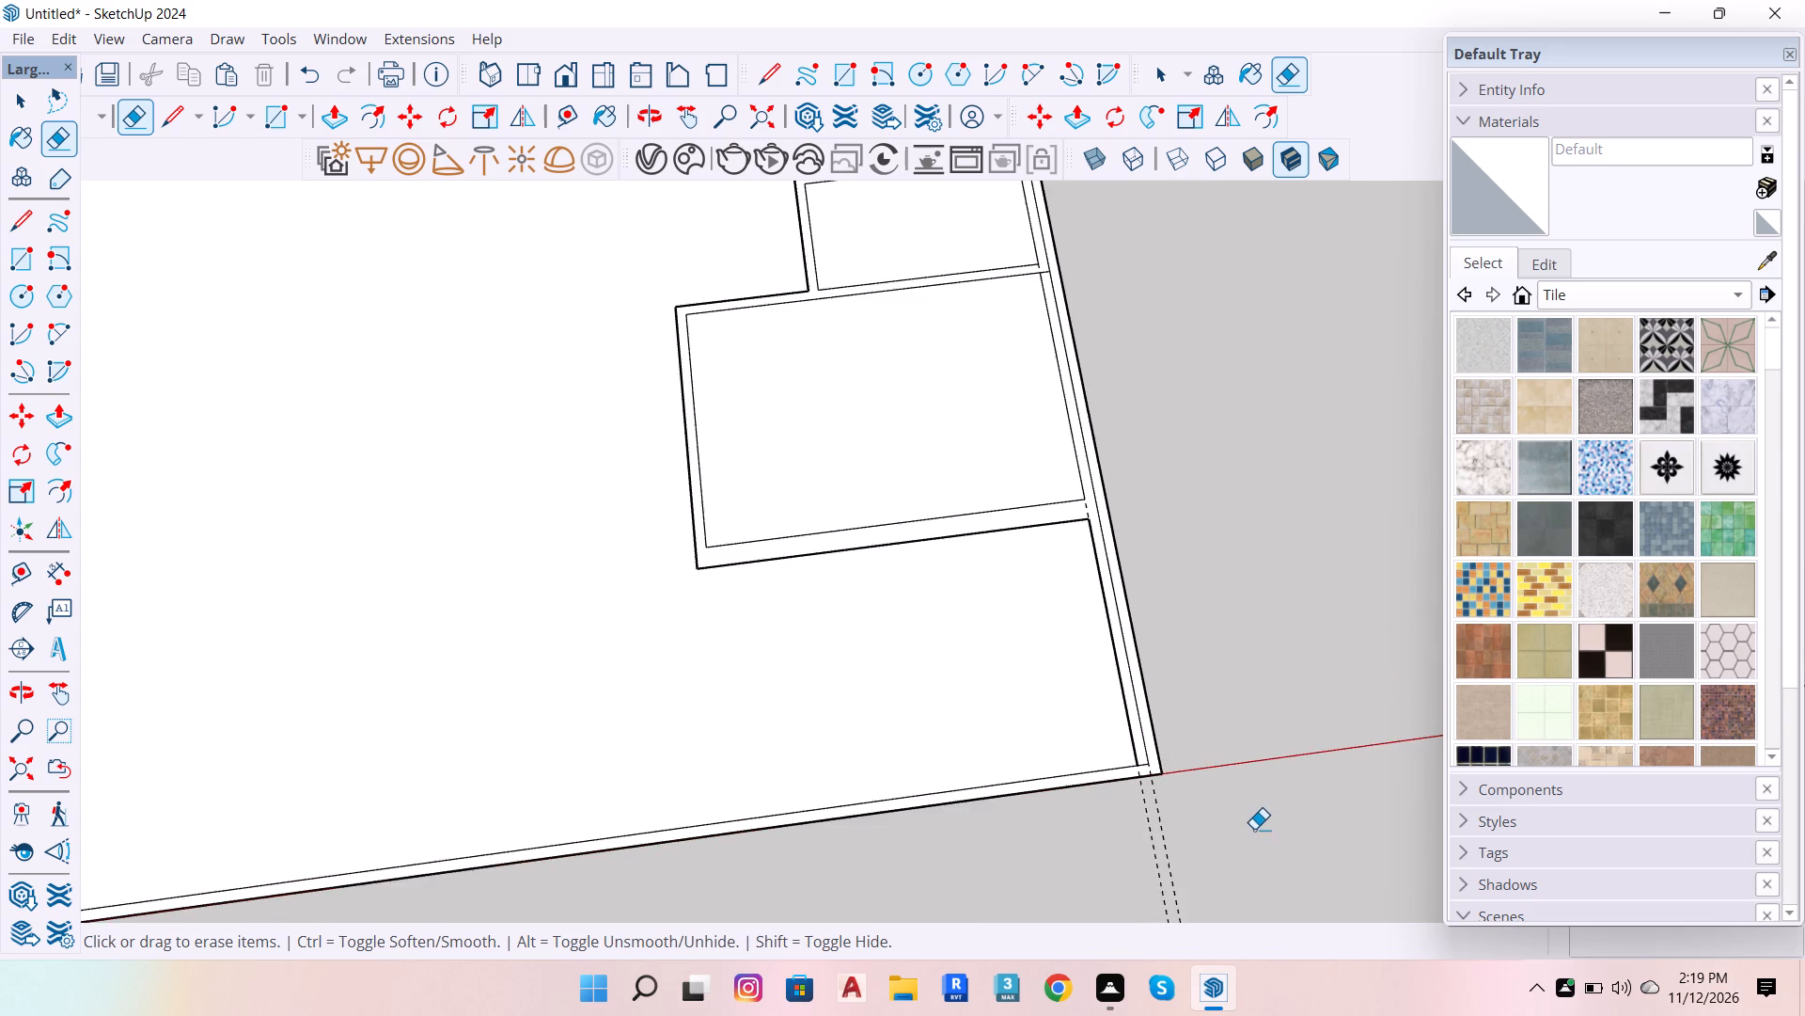
pyautogui.scroll(-6, 1207, 831)
pyautogui.click(836, 81)
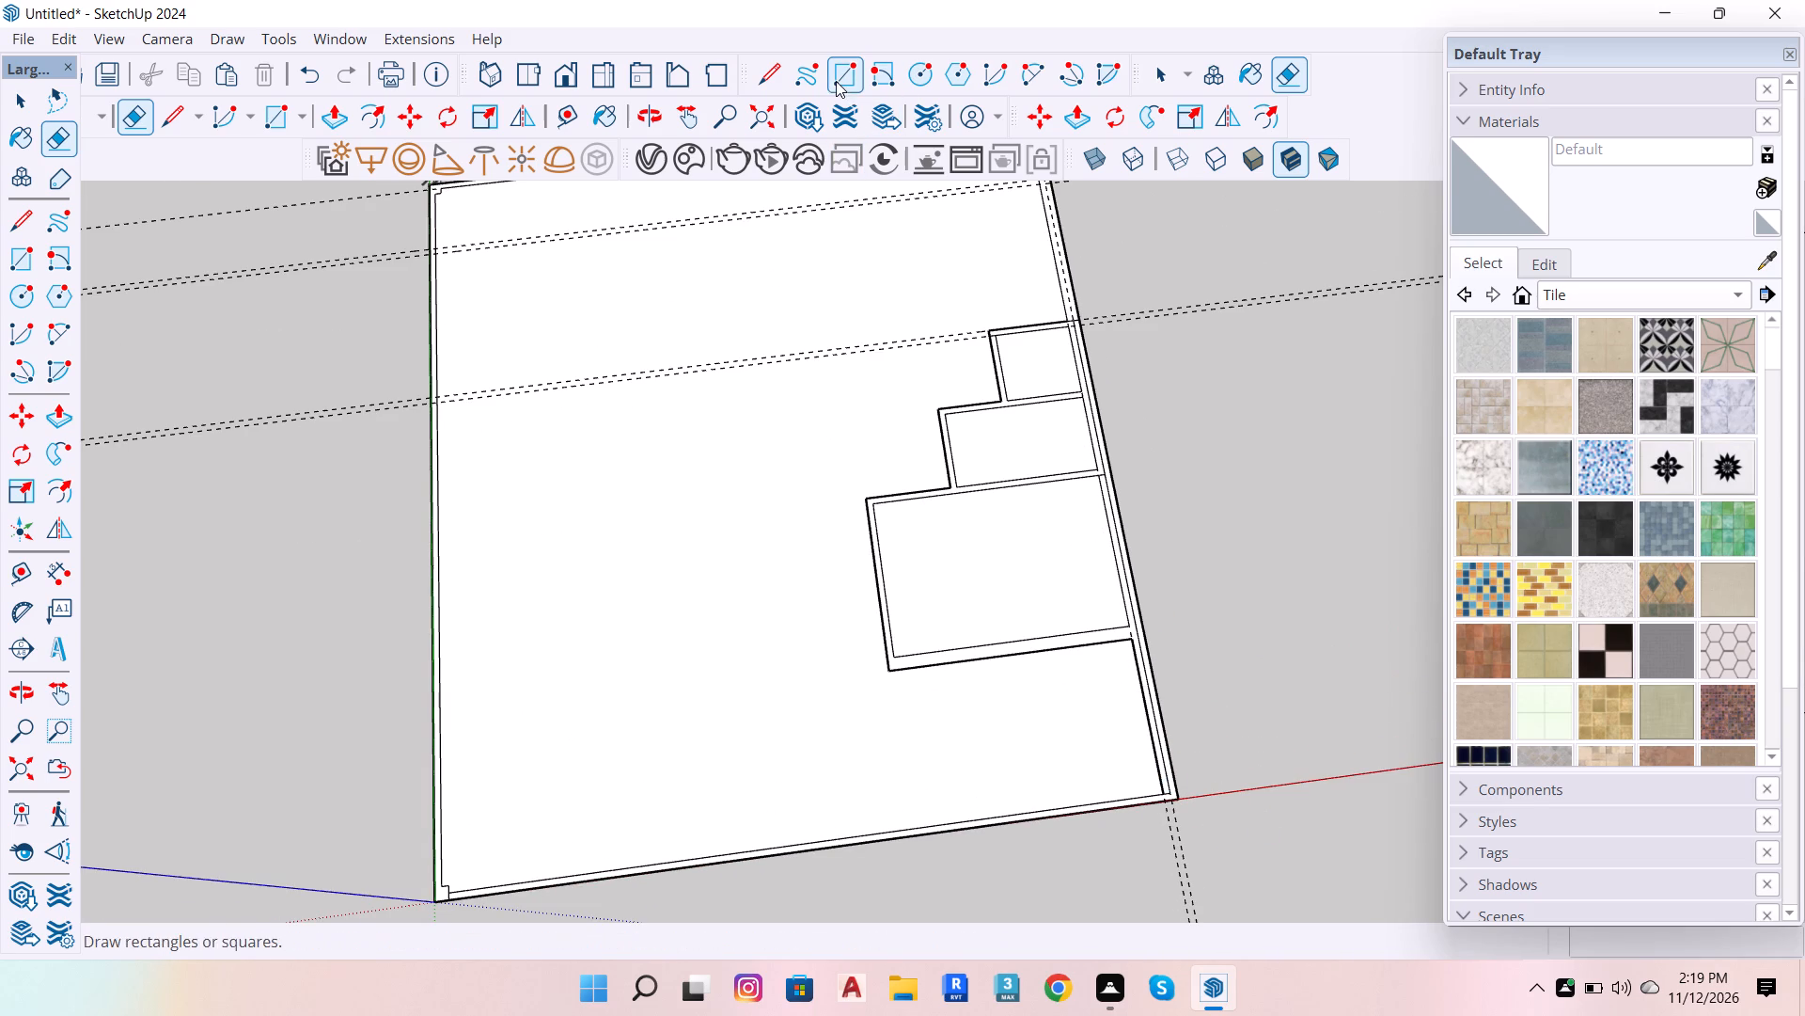
pyautogui.scroll(6, 865, 501)
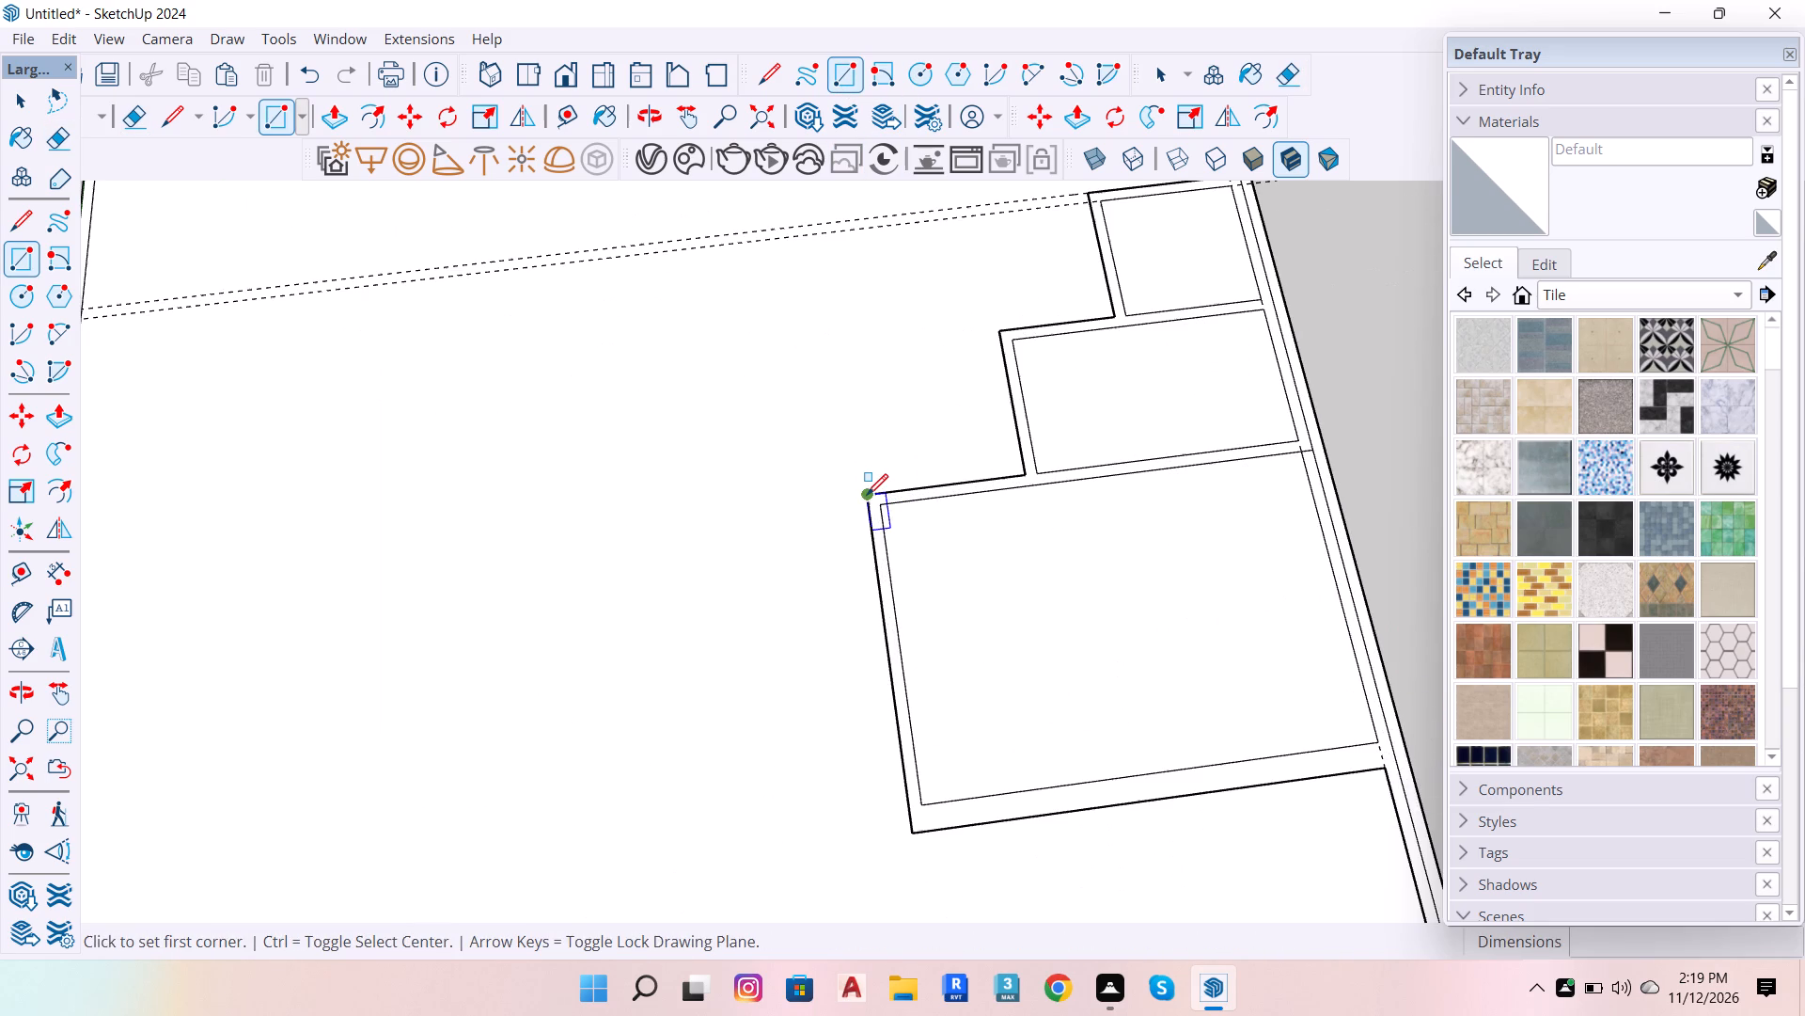
pyautogui.click(868, 493)
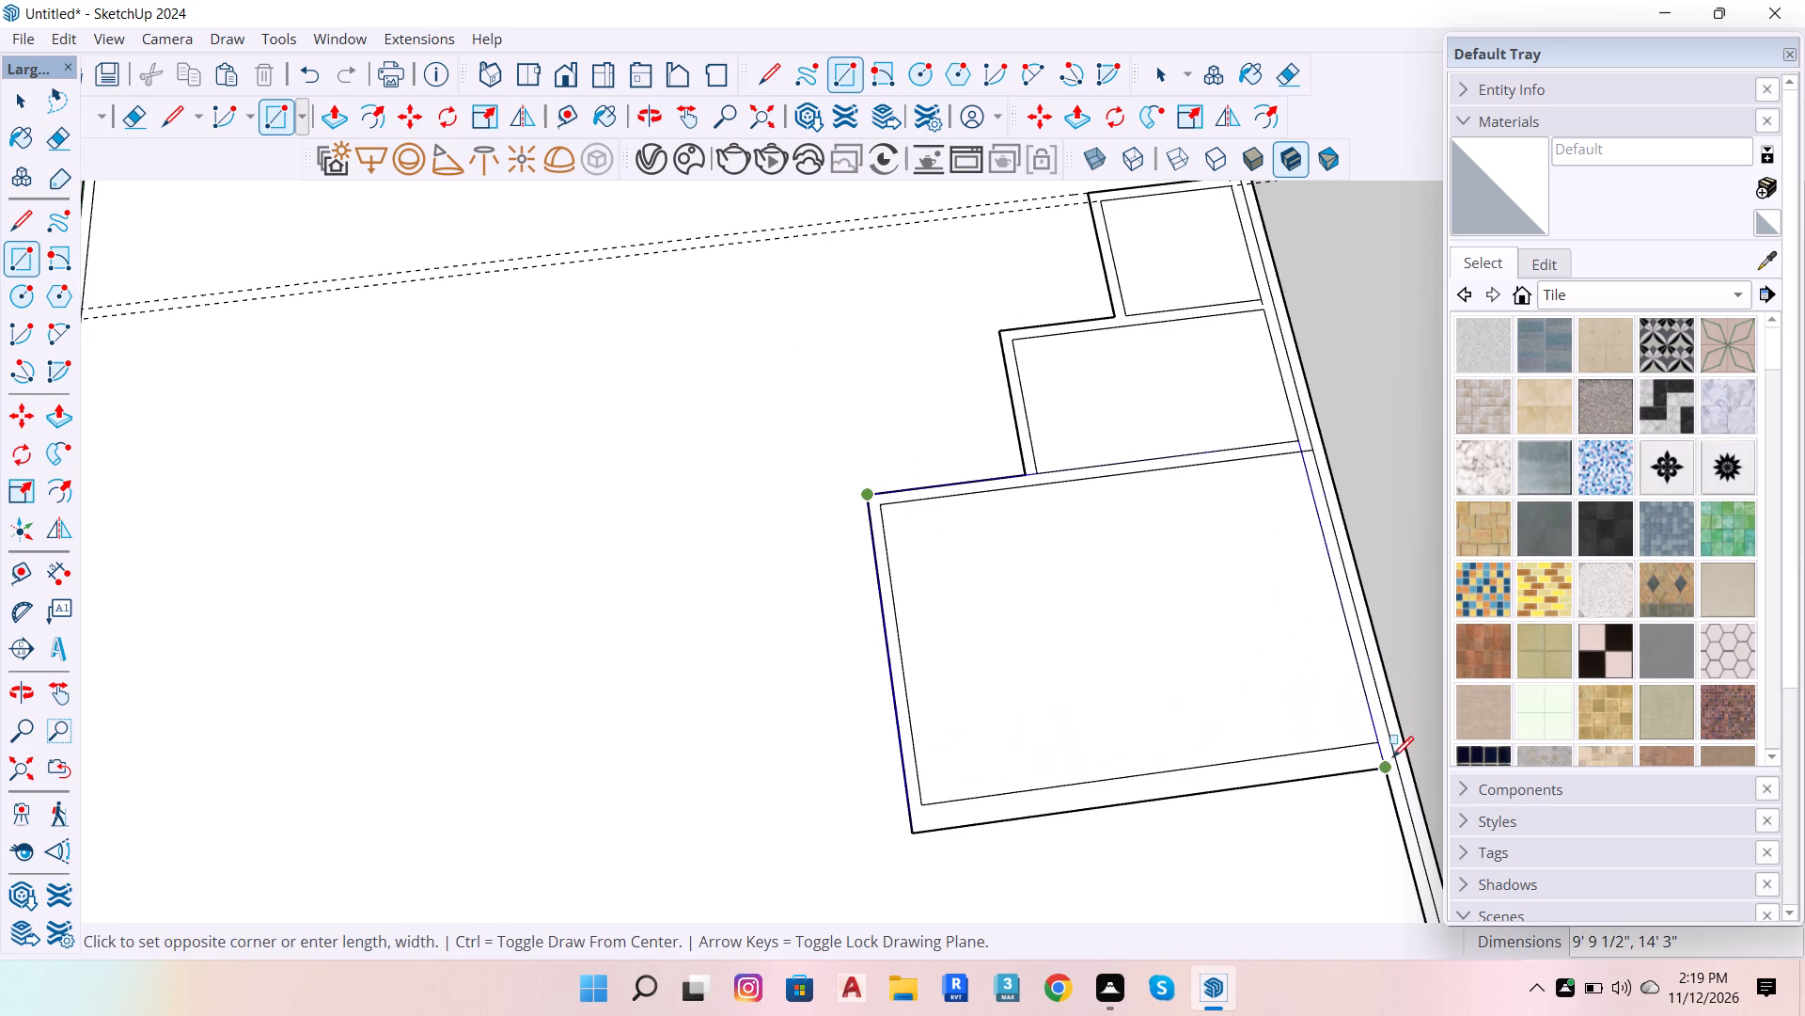
pyautogui.click(1385, 770)
pyautogui.scroll(-6, 908, 663)
pyautogui.scroll(7, 1123, 589)
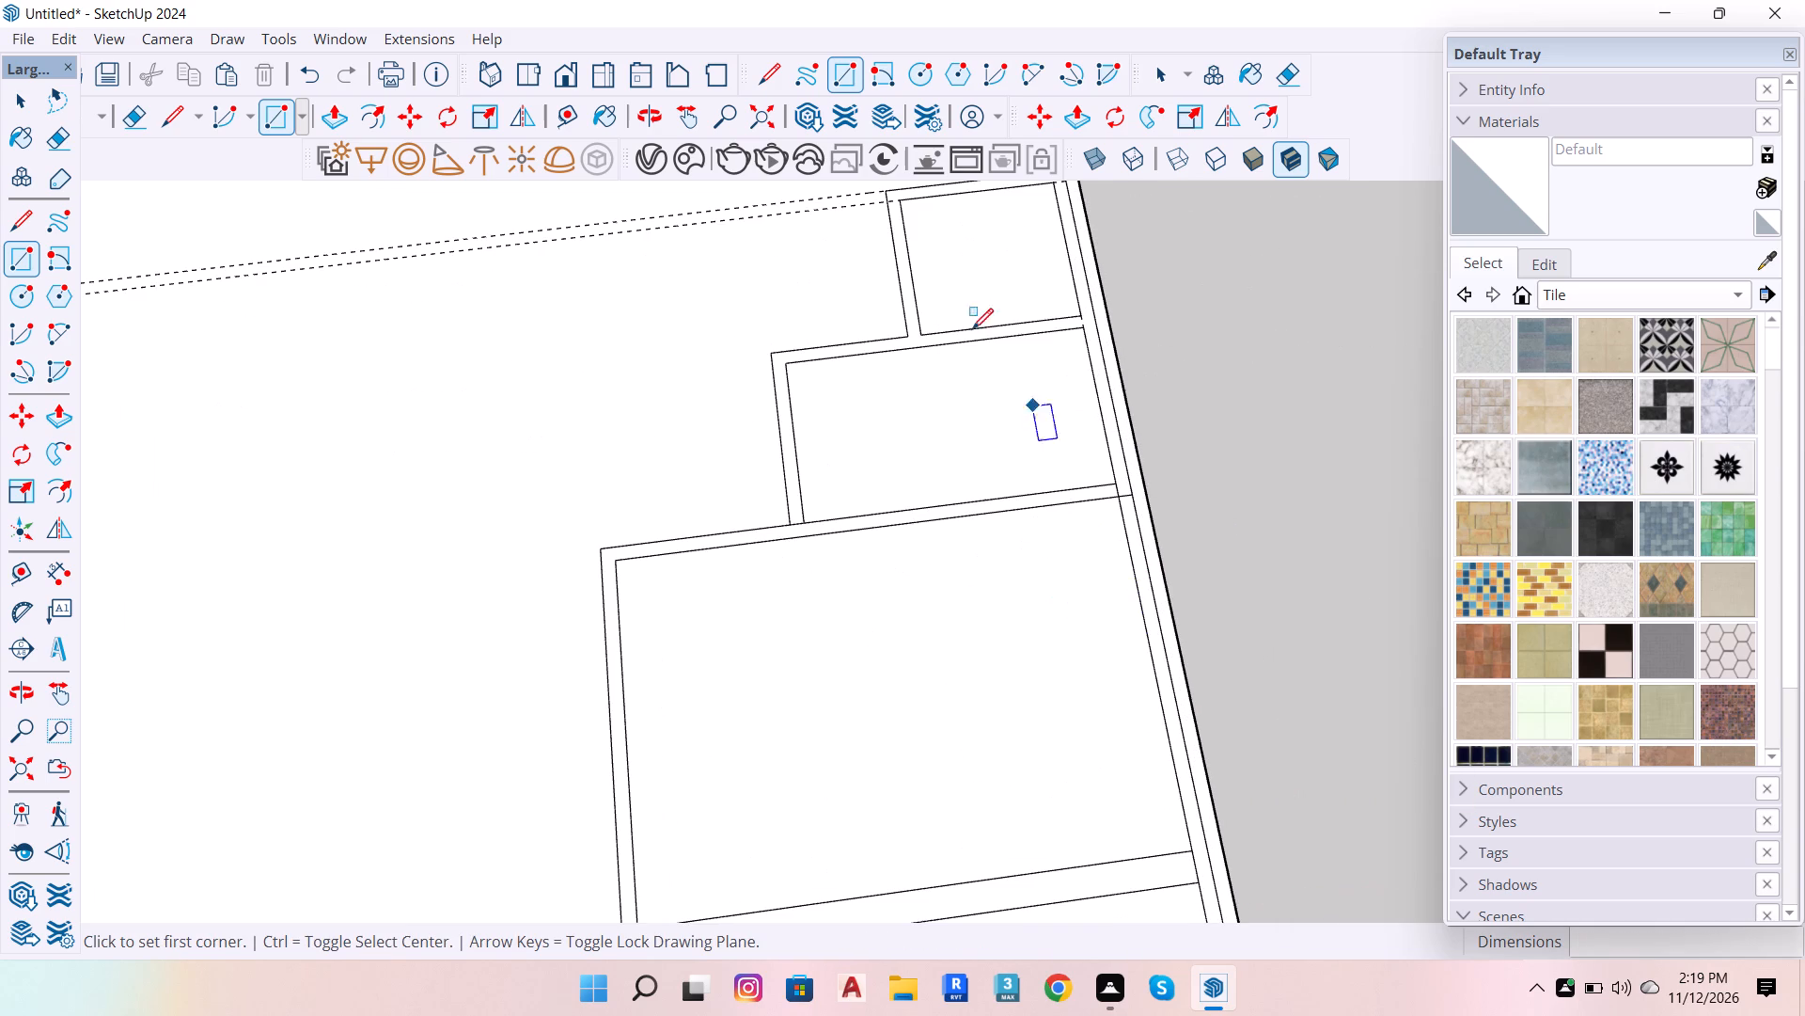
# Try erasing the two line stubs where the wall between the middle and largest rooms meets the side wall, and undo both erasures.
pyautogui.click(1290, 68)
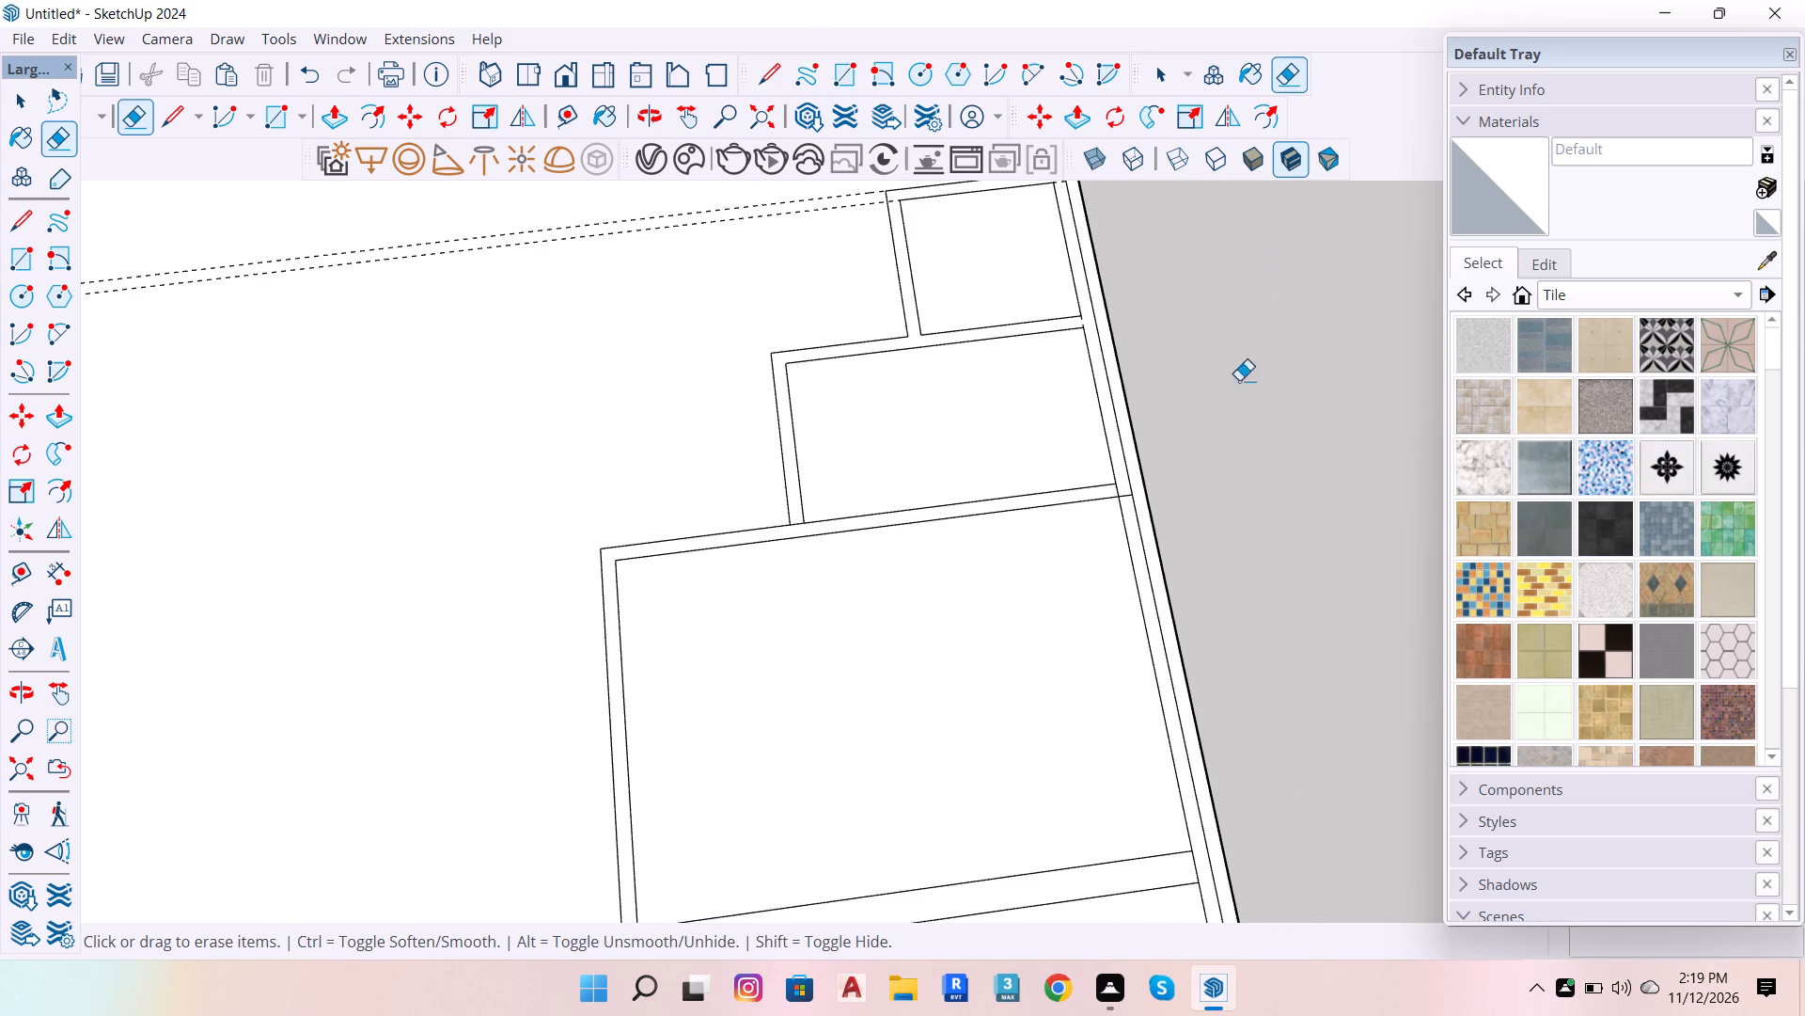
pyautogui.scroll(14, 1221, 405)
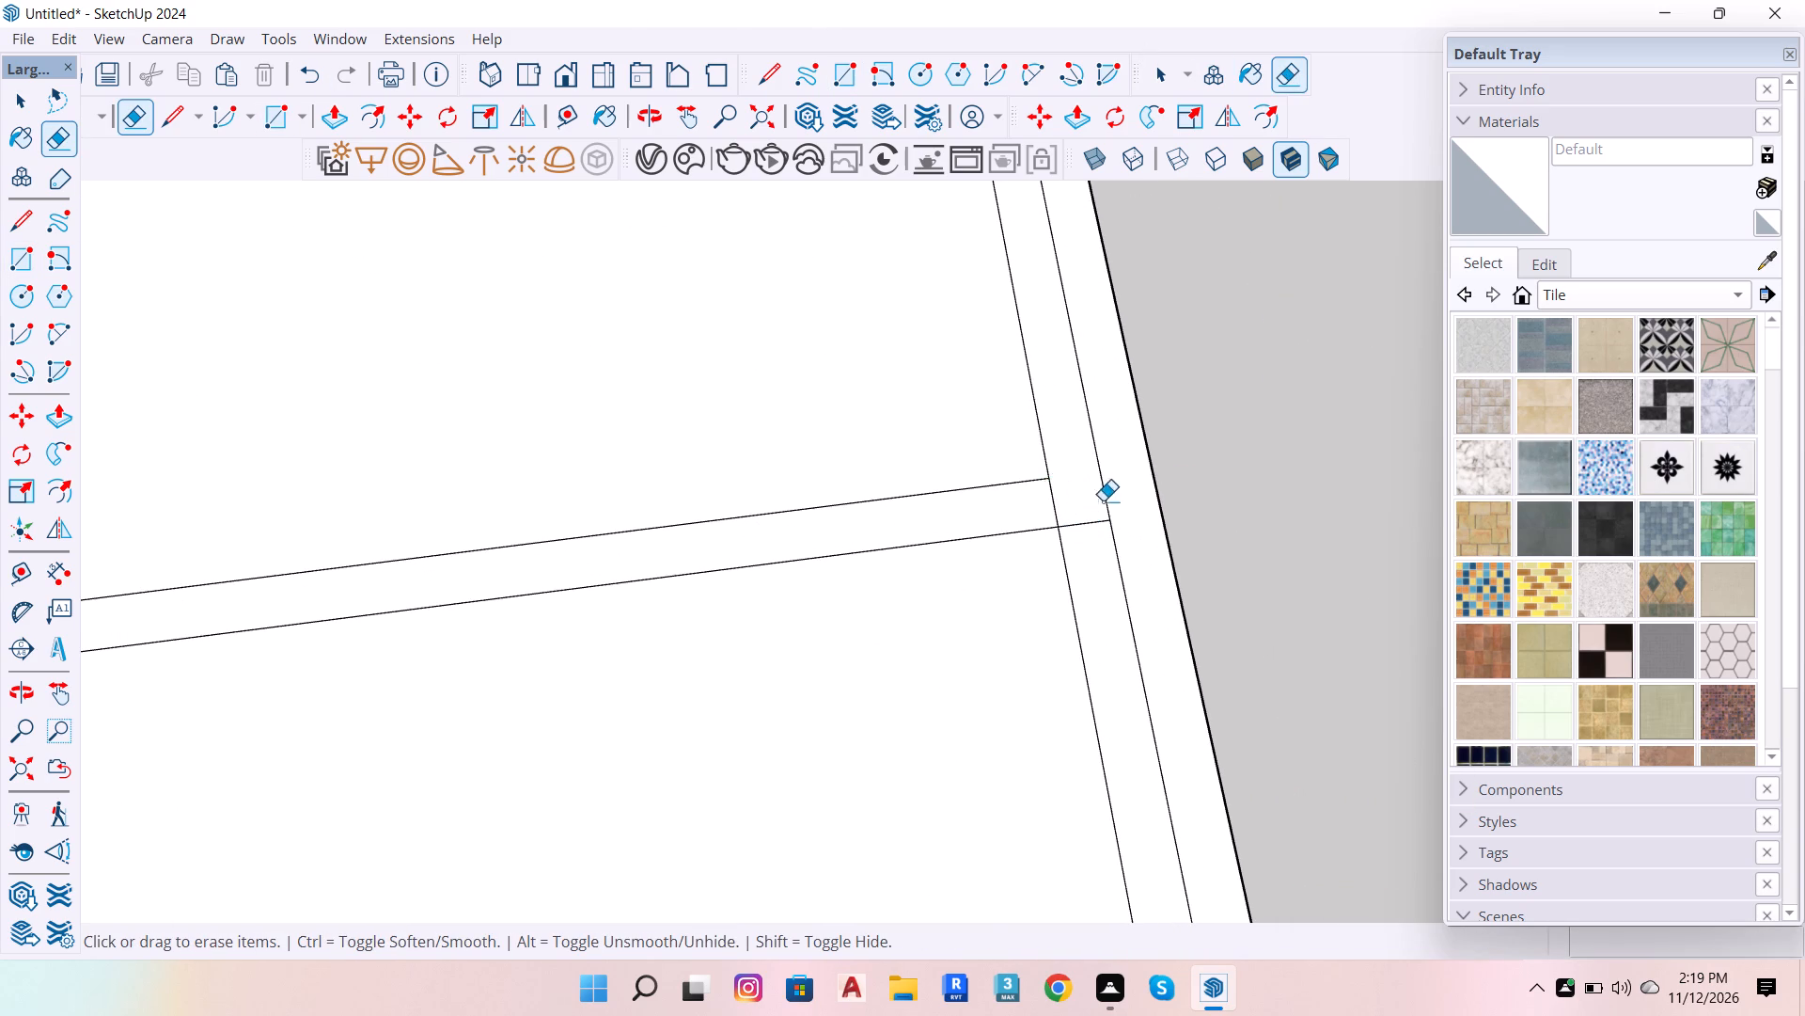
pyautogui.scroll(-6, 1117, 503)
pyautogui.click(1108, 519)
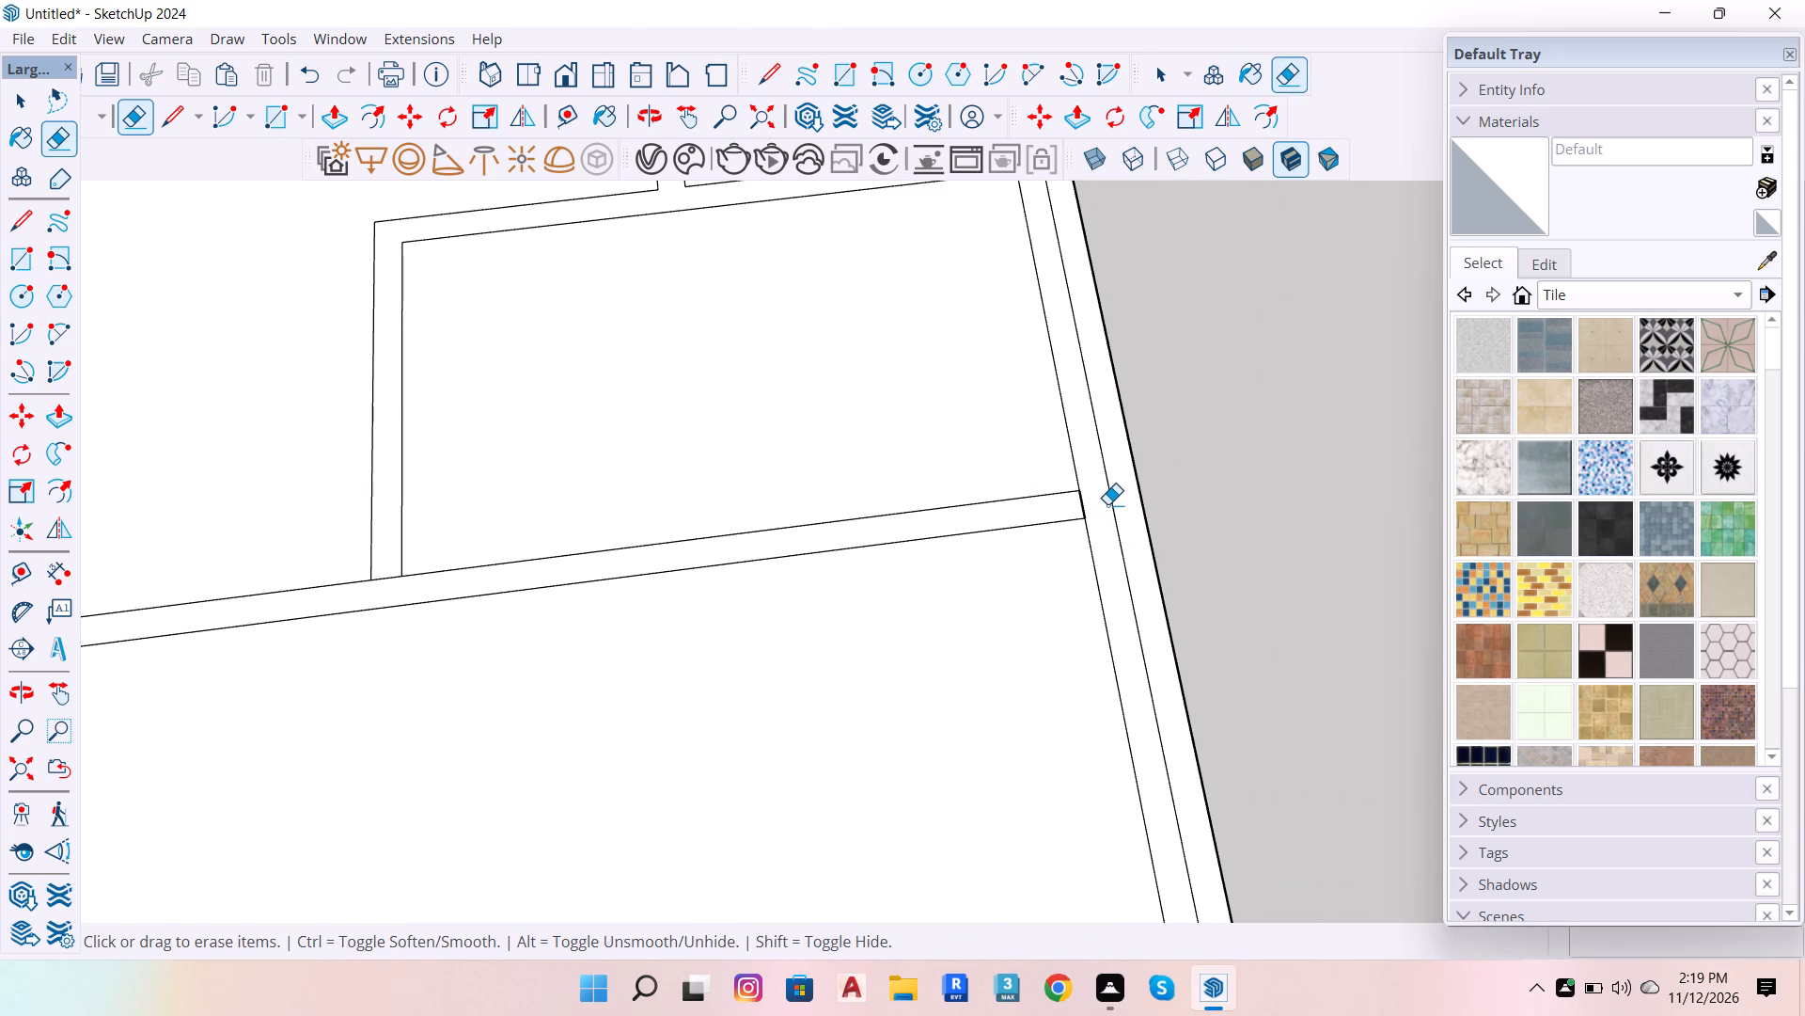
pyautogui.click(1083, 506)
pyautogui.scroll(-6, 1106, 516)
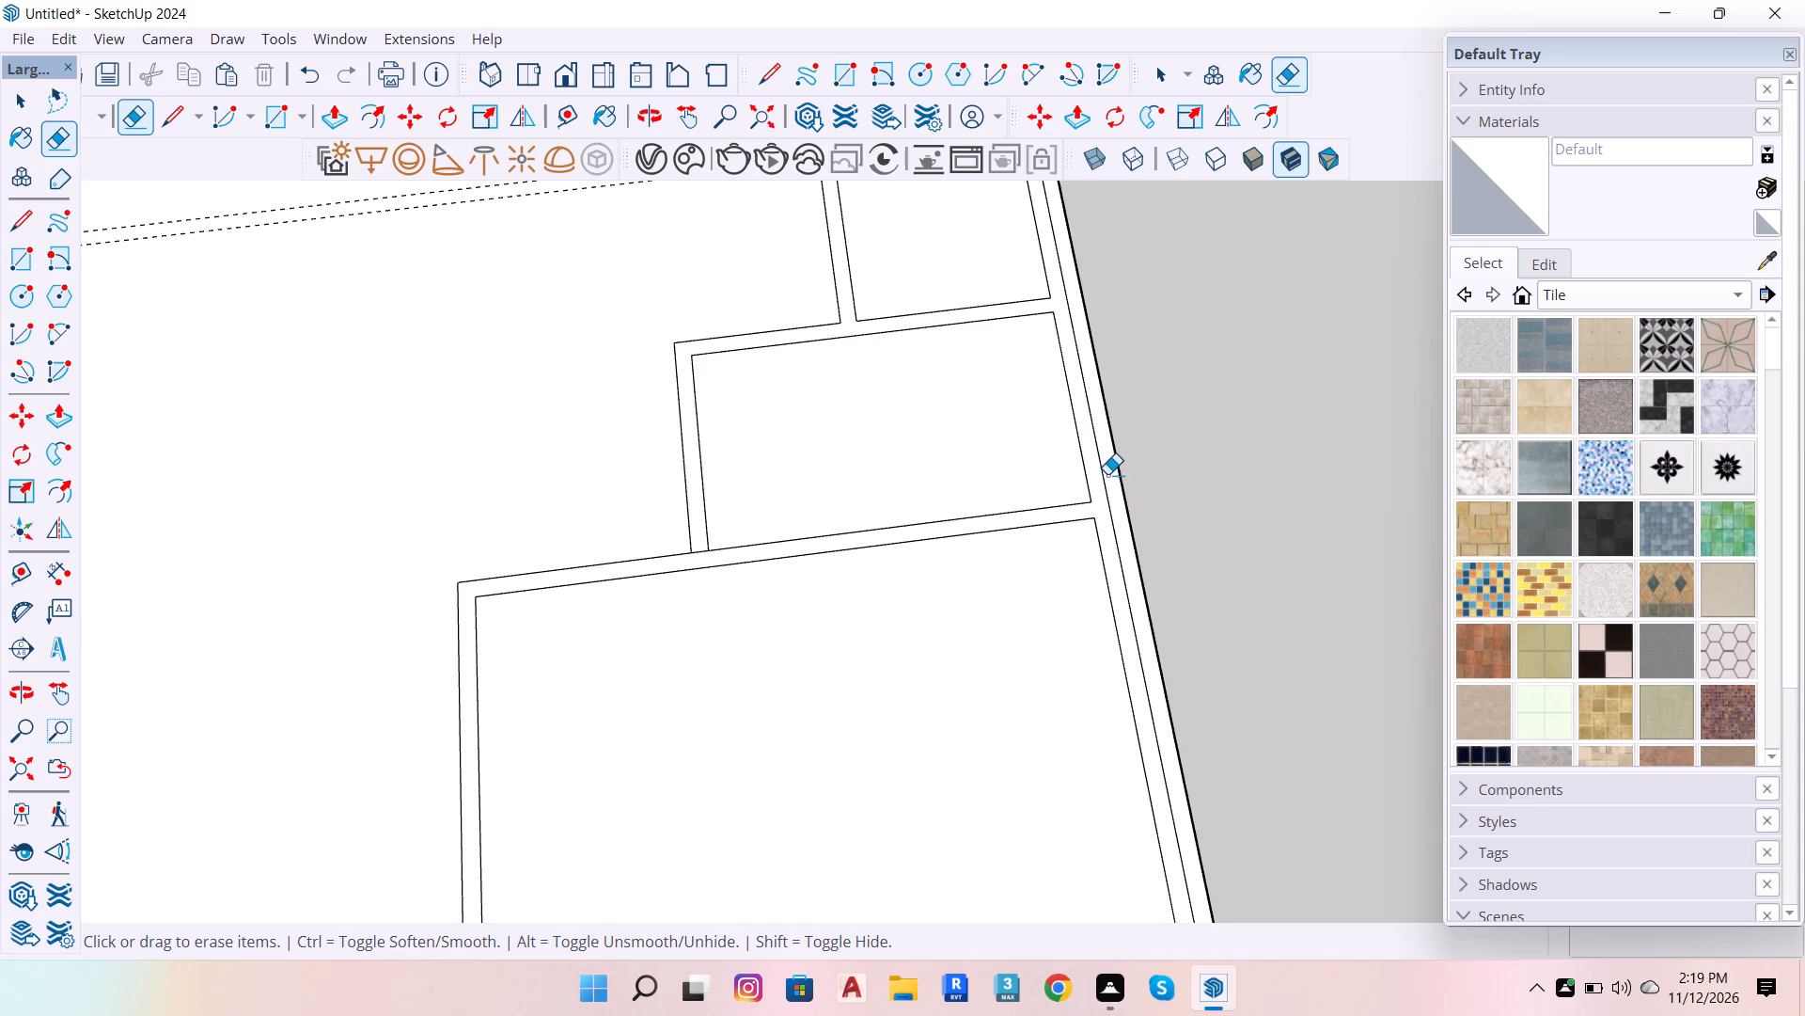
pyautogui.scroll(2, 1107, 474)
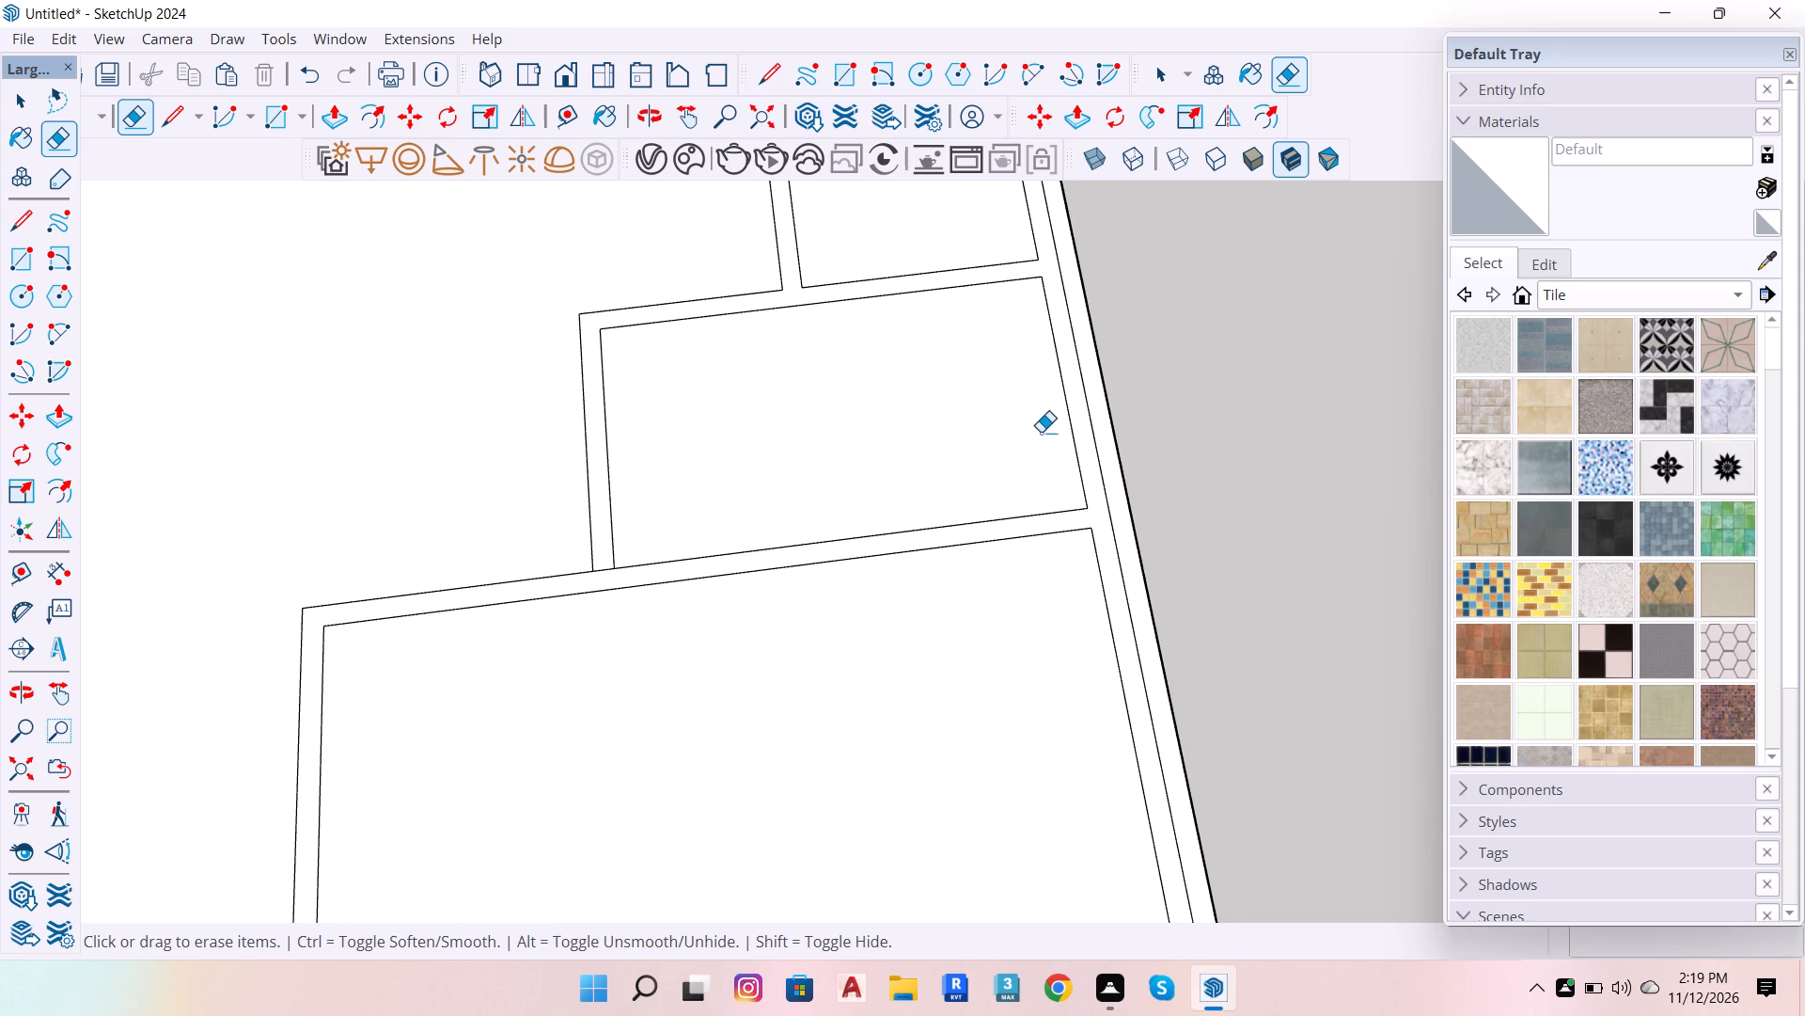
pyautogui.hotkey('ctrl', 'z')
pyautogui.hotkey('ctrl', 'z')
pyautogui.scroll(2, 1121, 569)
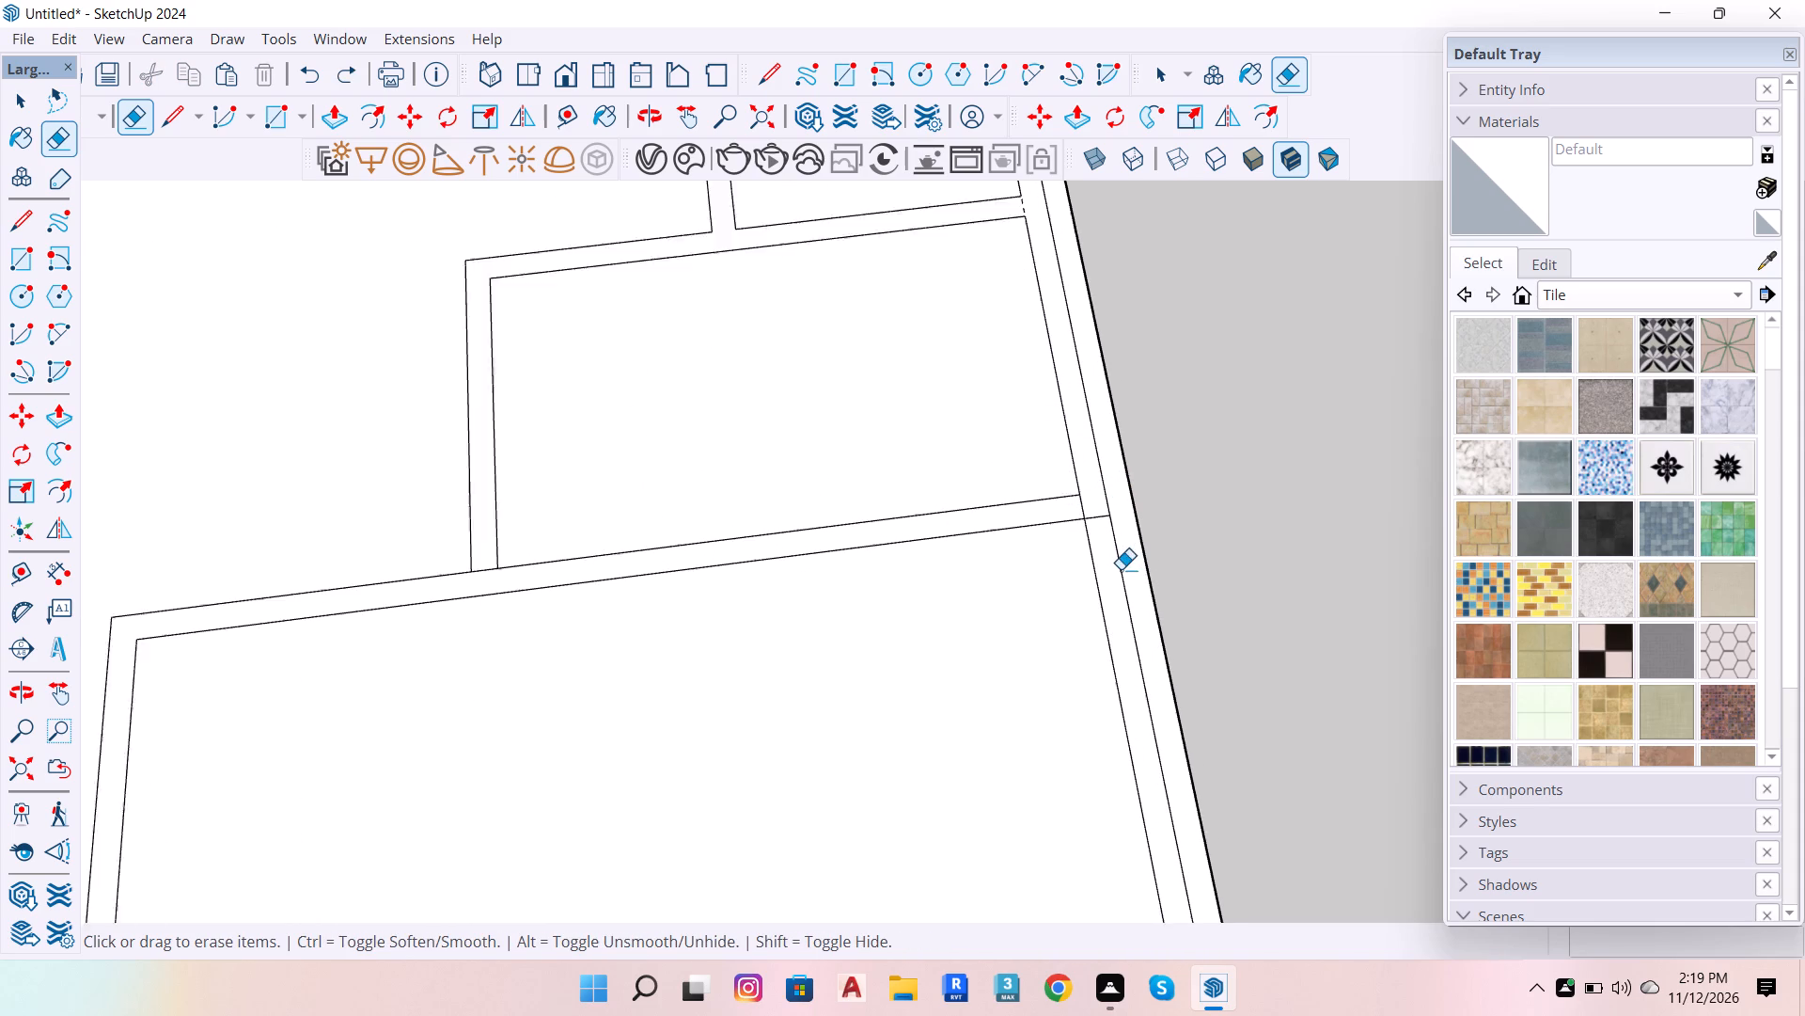
# Erase the outer of the two parallel side-wall lines running beside the largest room.
pyautogui.scroll(3, 1121, 569)
pyautogui.click(1115, 536)
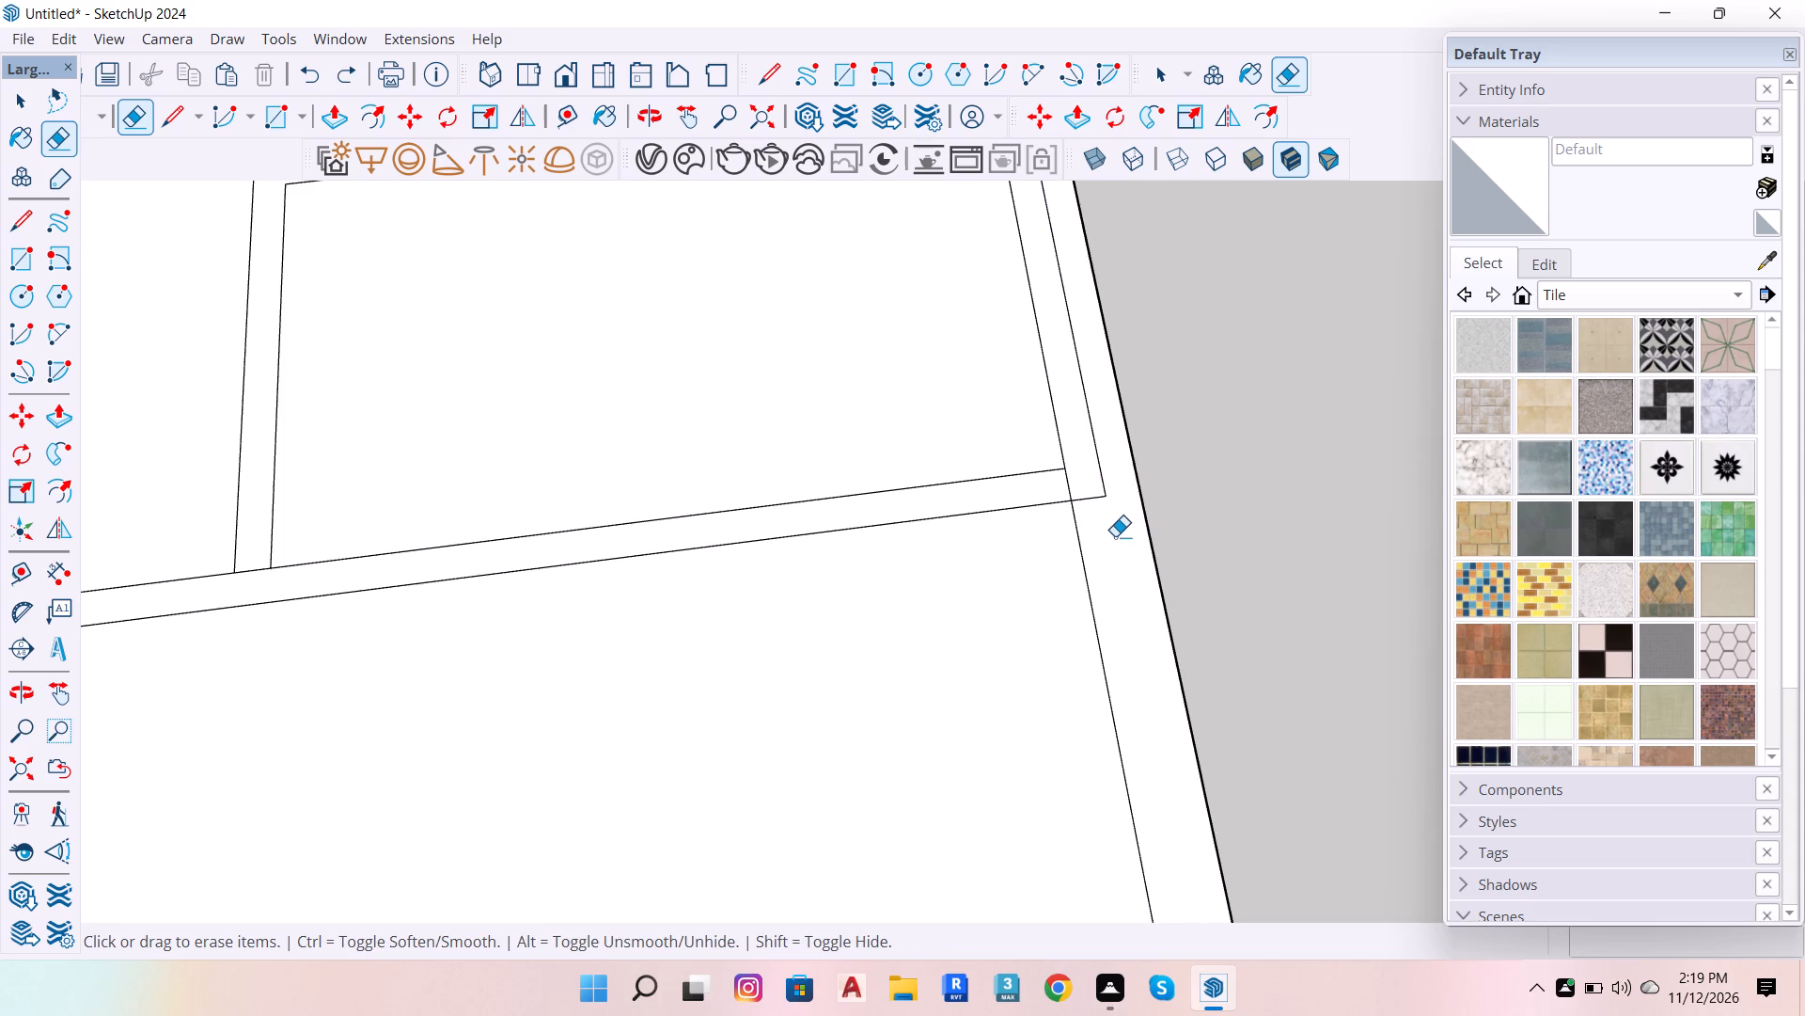
pyautogui.scroll(-7, 1075, 424)
pyautogui.scroll(7, 1077, 457)
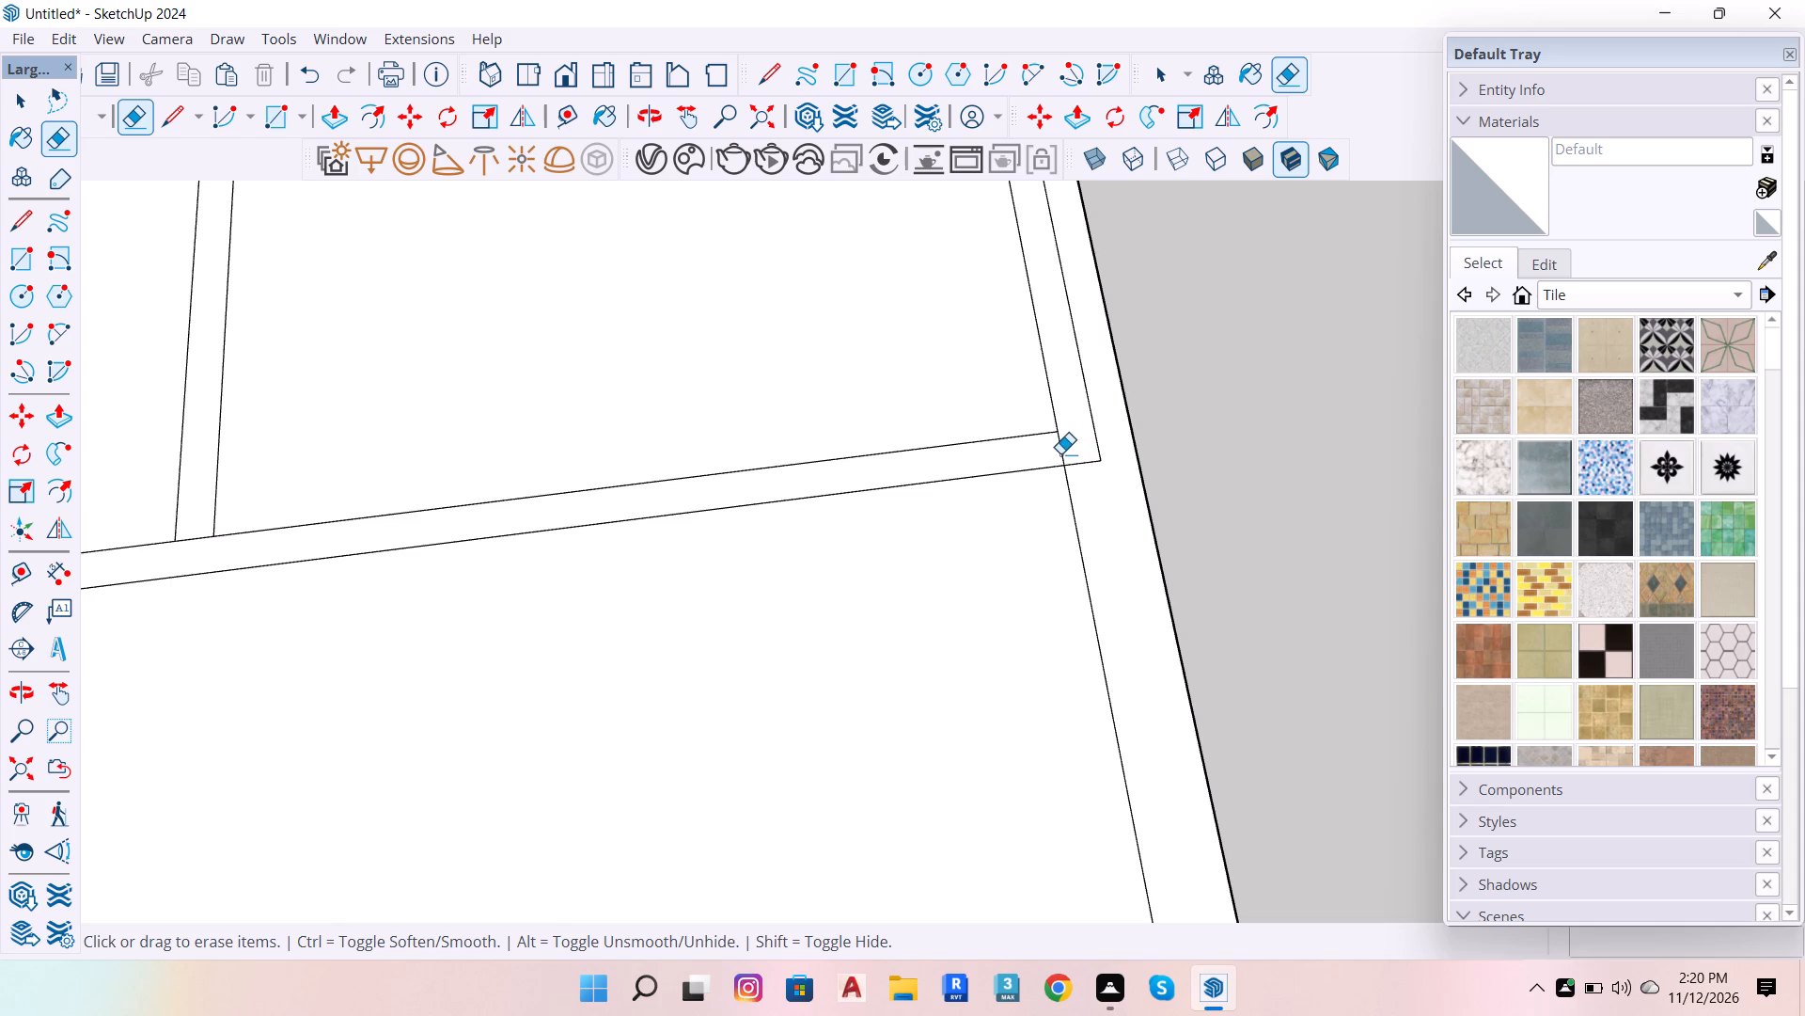
pyautogui.click(1060, 453)
pyautogui.hotkey('ctrl', 'z')
pyautogui.scroll(3, 1079, 452)
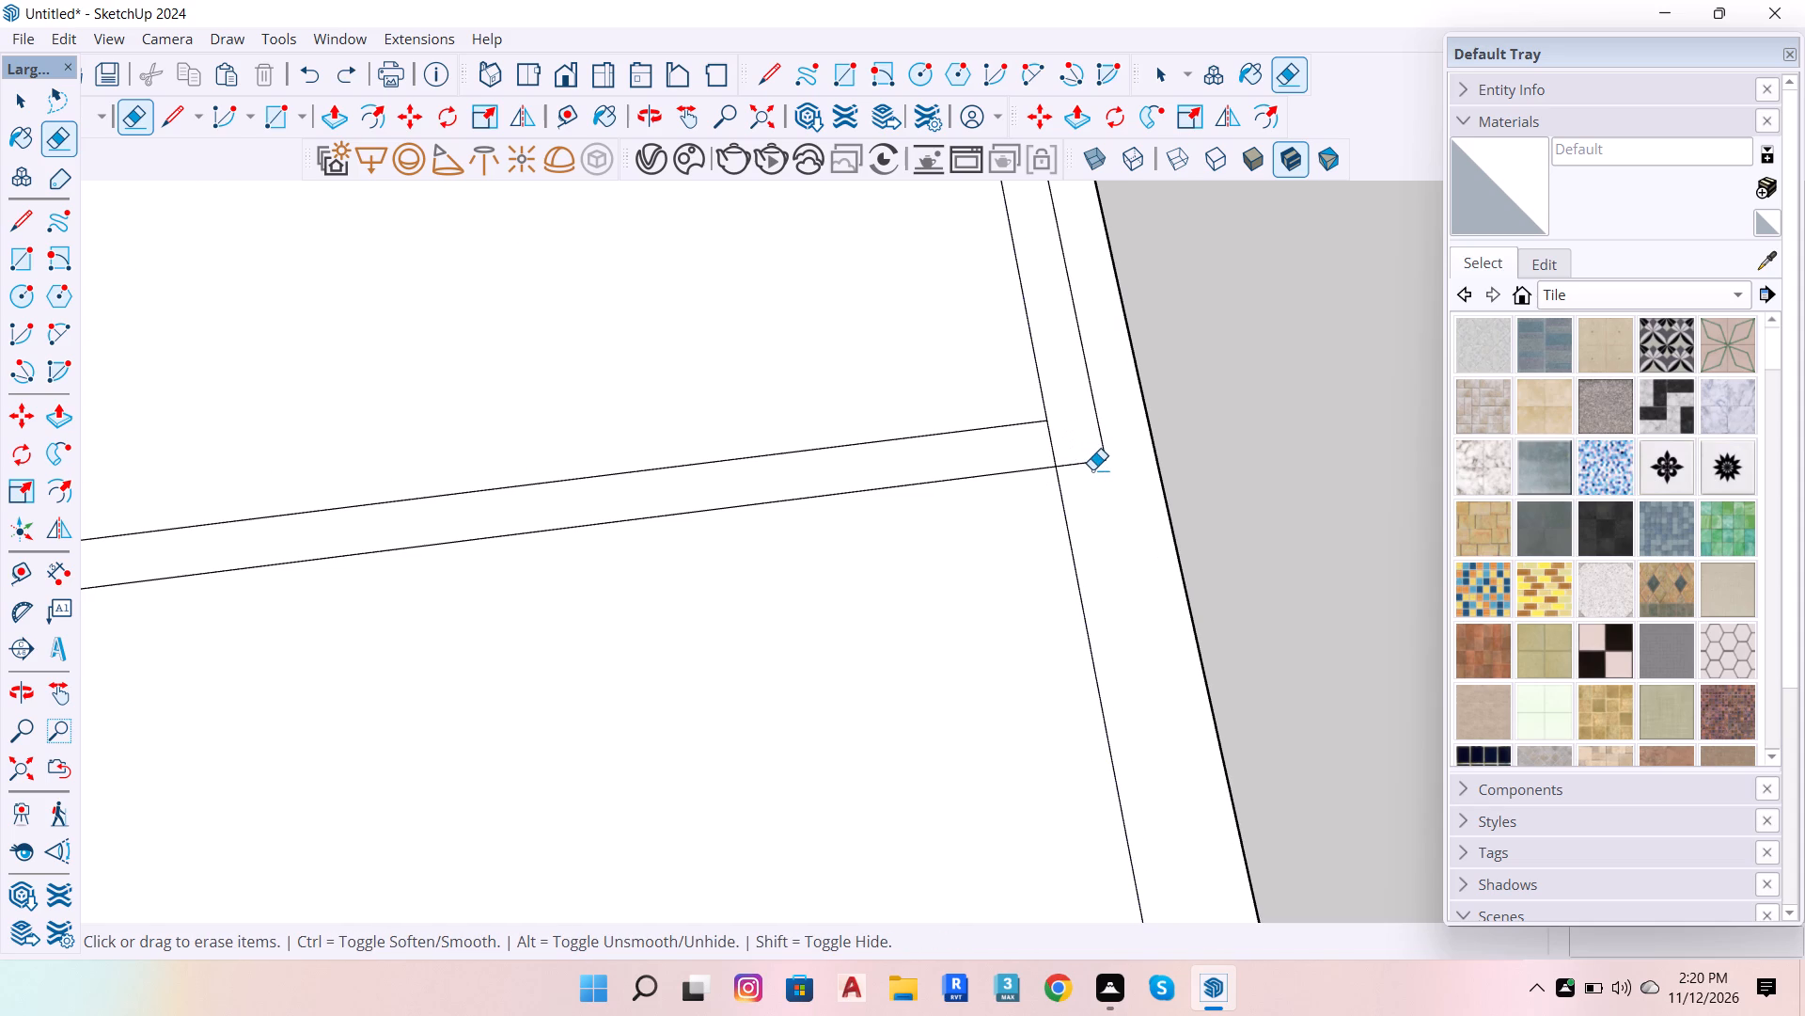
pyautogui.click(1092, 469)
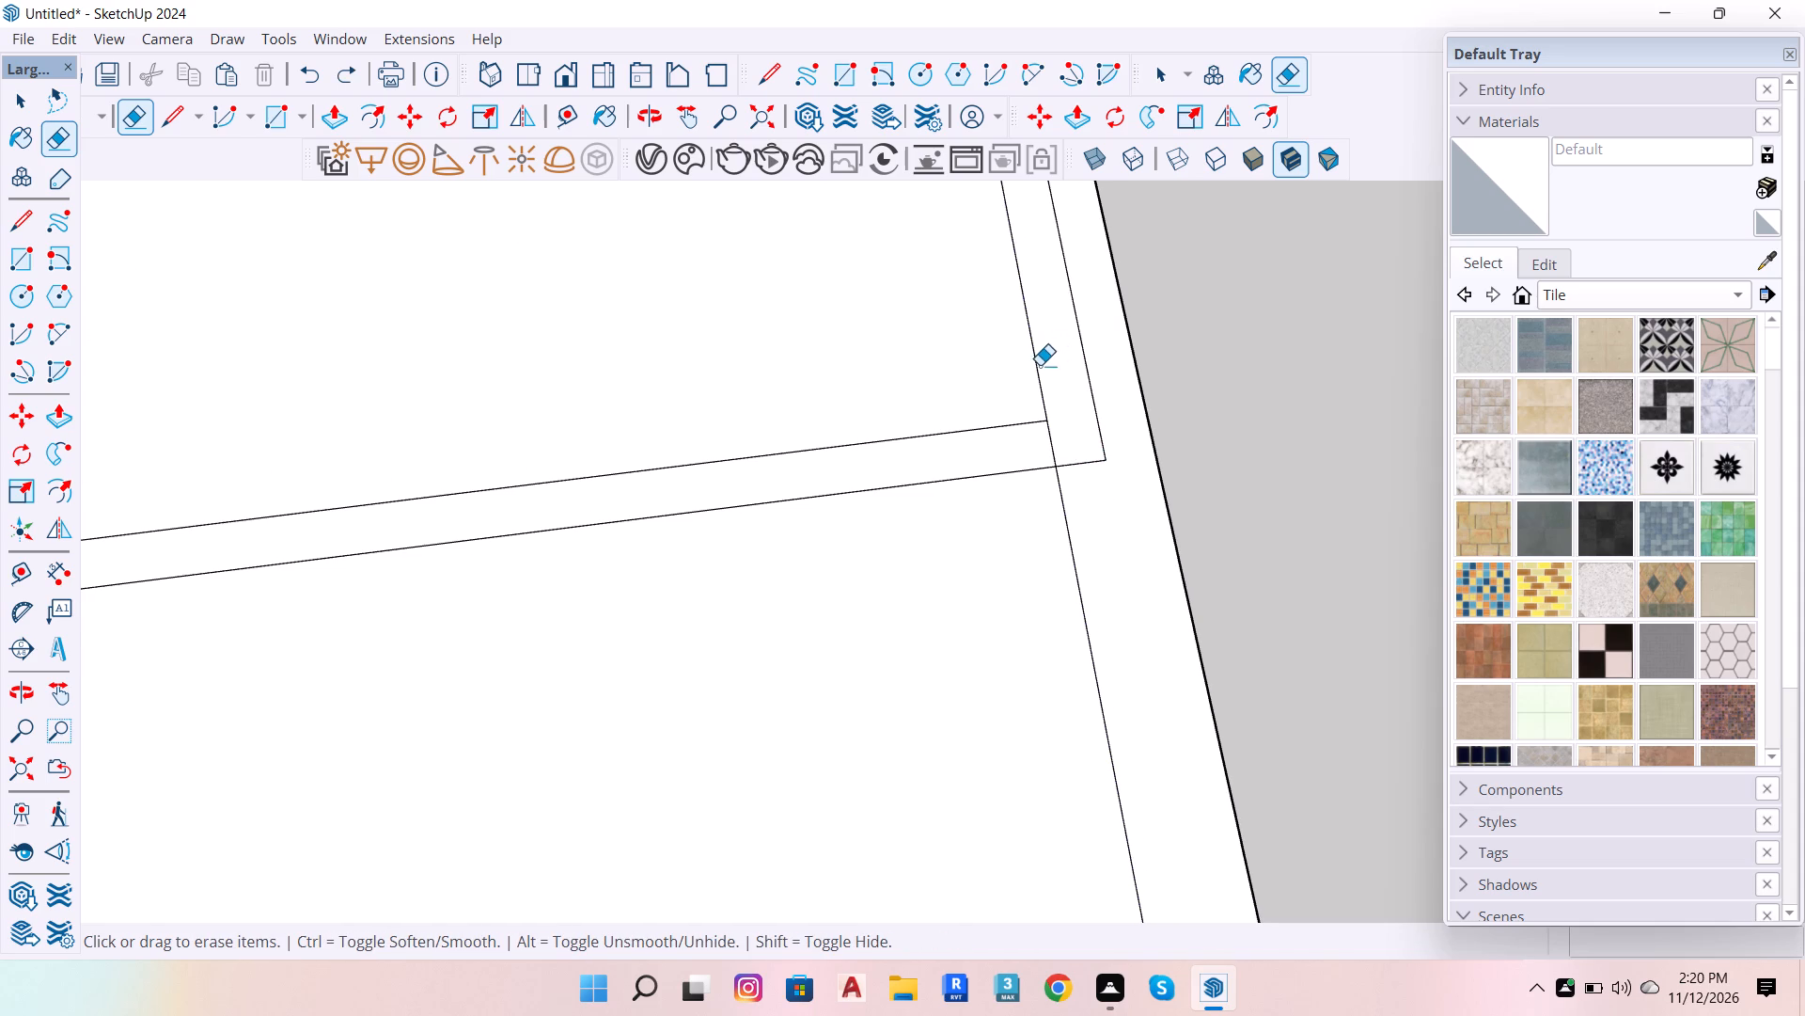
# Erase the inner side lines of the middle and smallest rooms along the side wall.
pyautogui.click(1040, 365)
pyautogui.scroll(-13, 1139, 577)
pyautogui.scroll(6, 1028, 315)
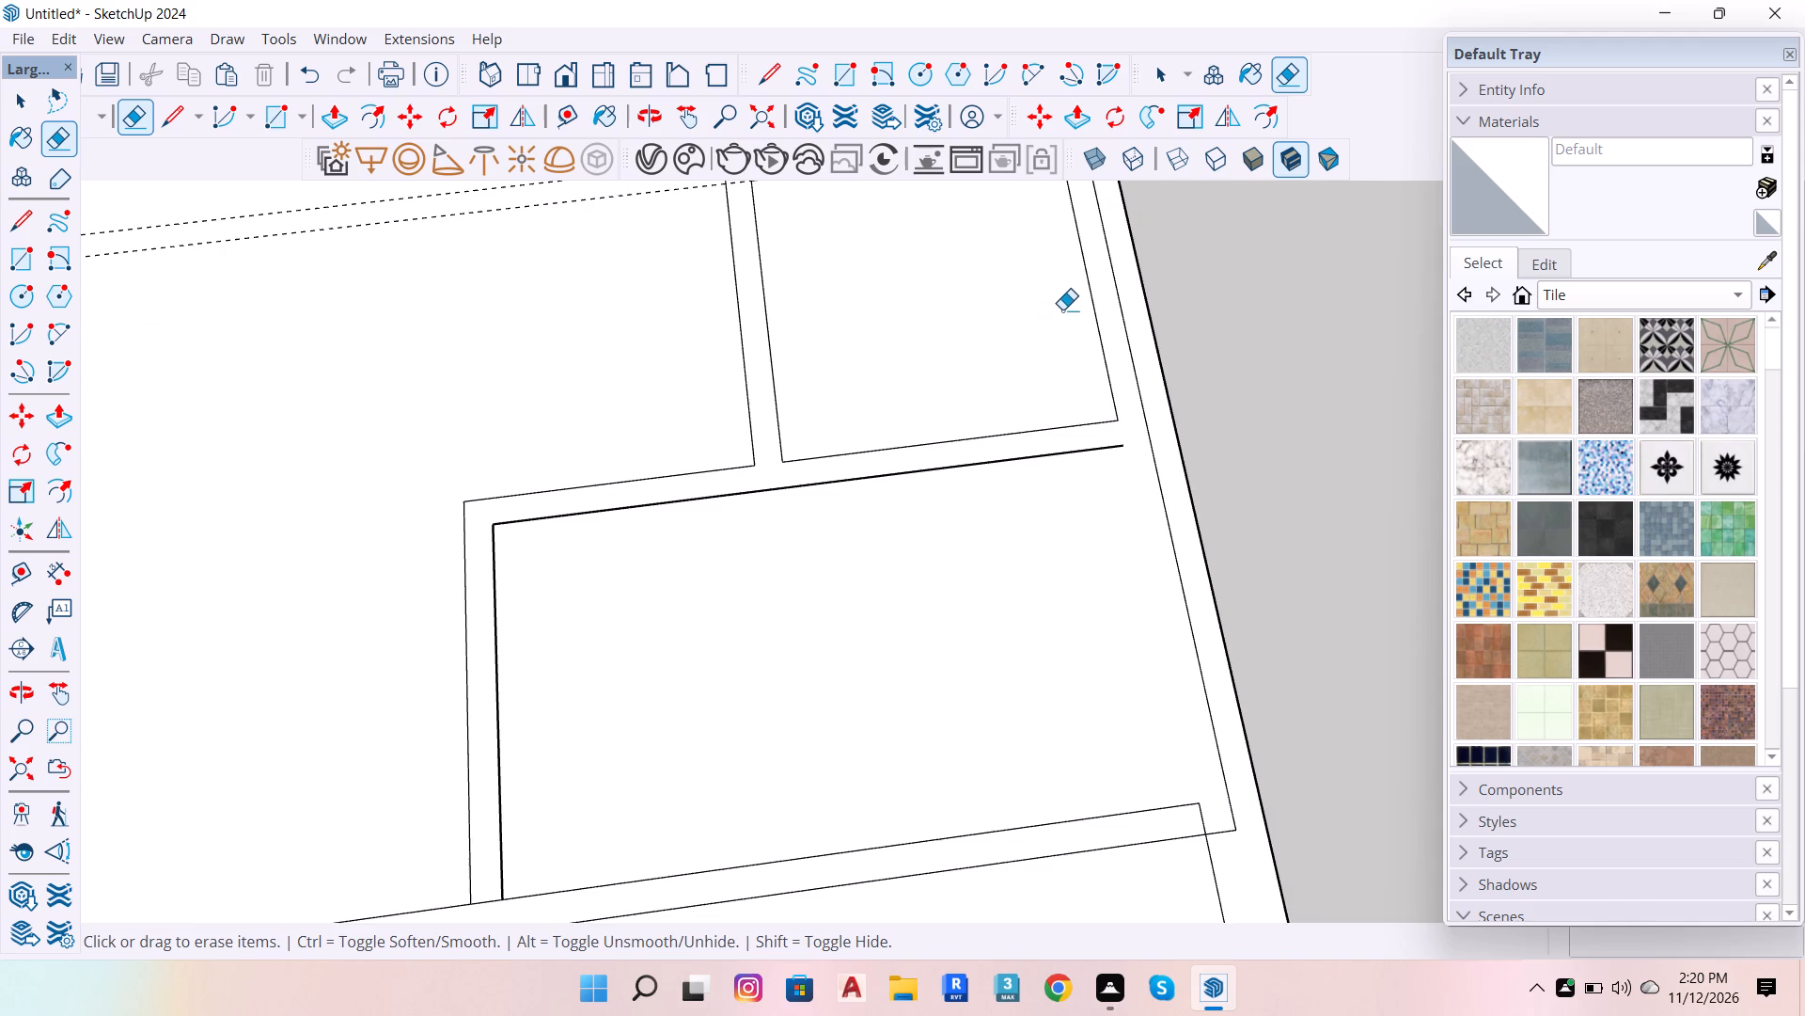
pyautogui.scroll(-7, 1159, 502)
pyautogui.scroll(5, 1122, 415)
pyautogui.click(1126, 388)
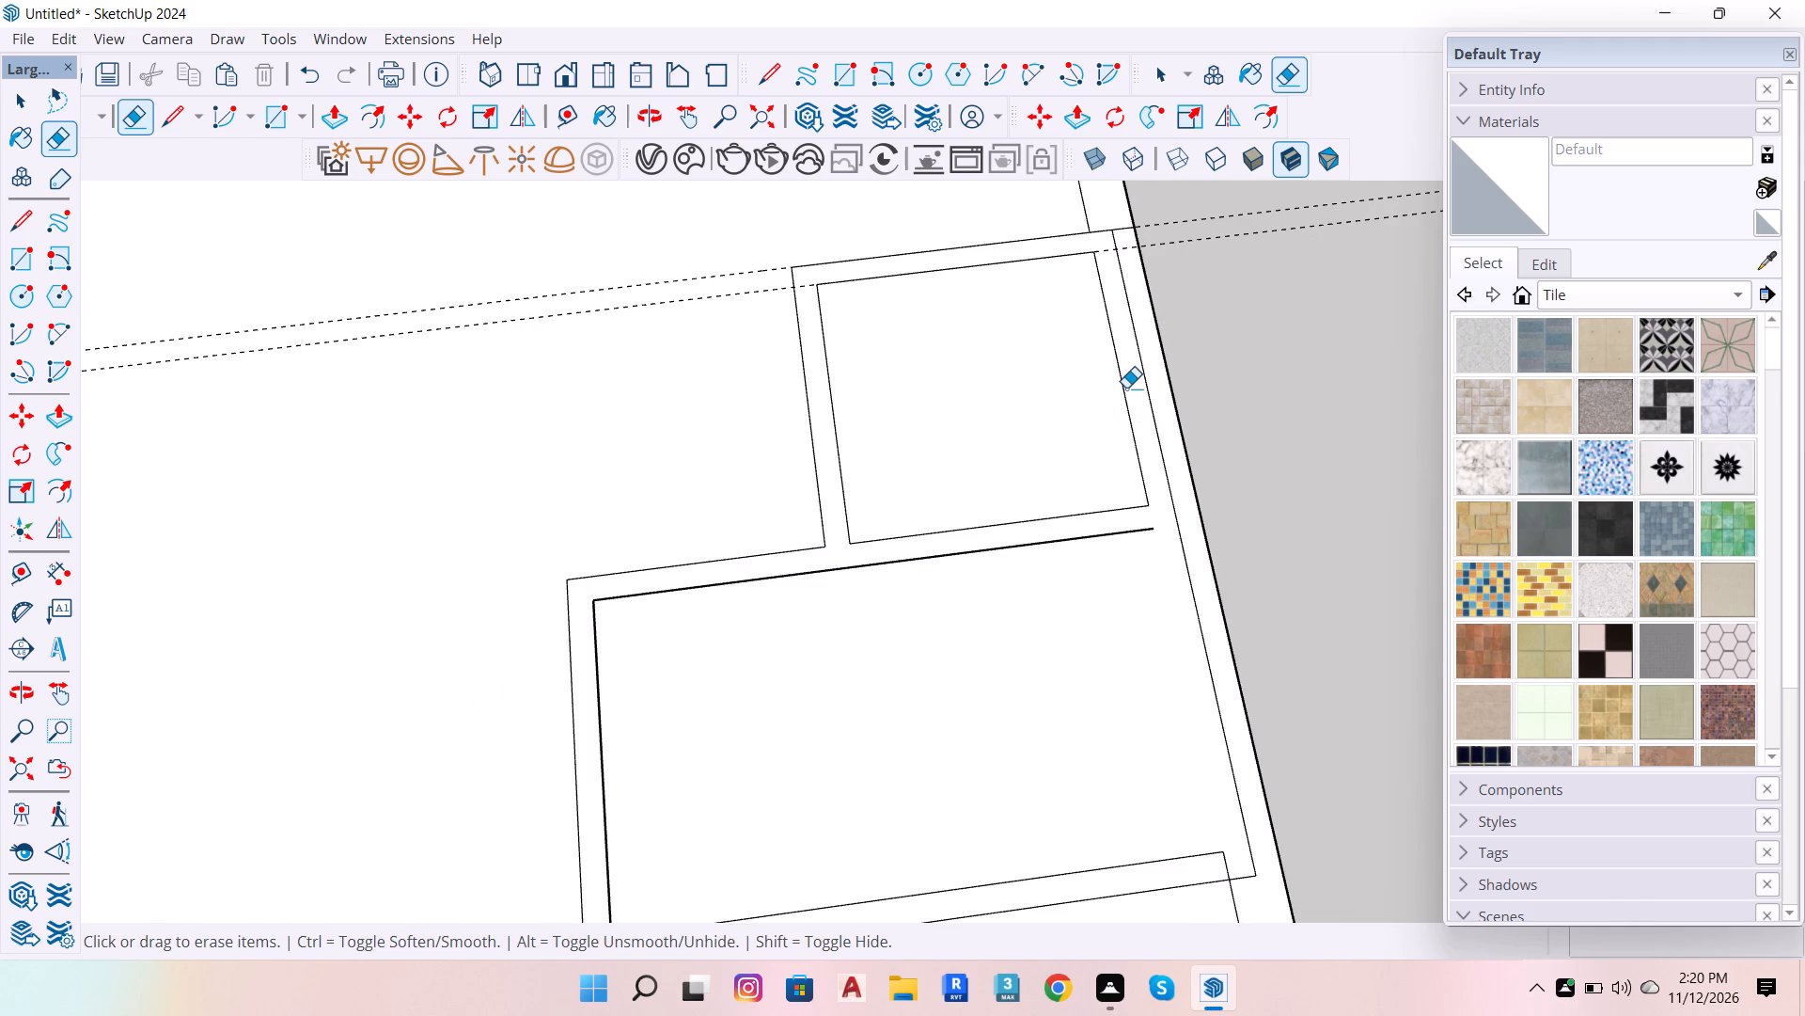
pyautogui.scroll(-5, 1113, 456)
pyautogui.scroll(6, 1138, 457)
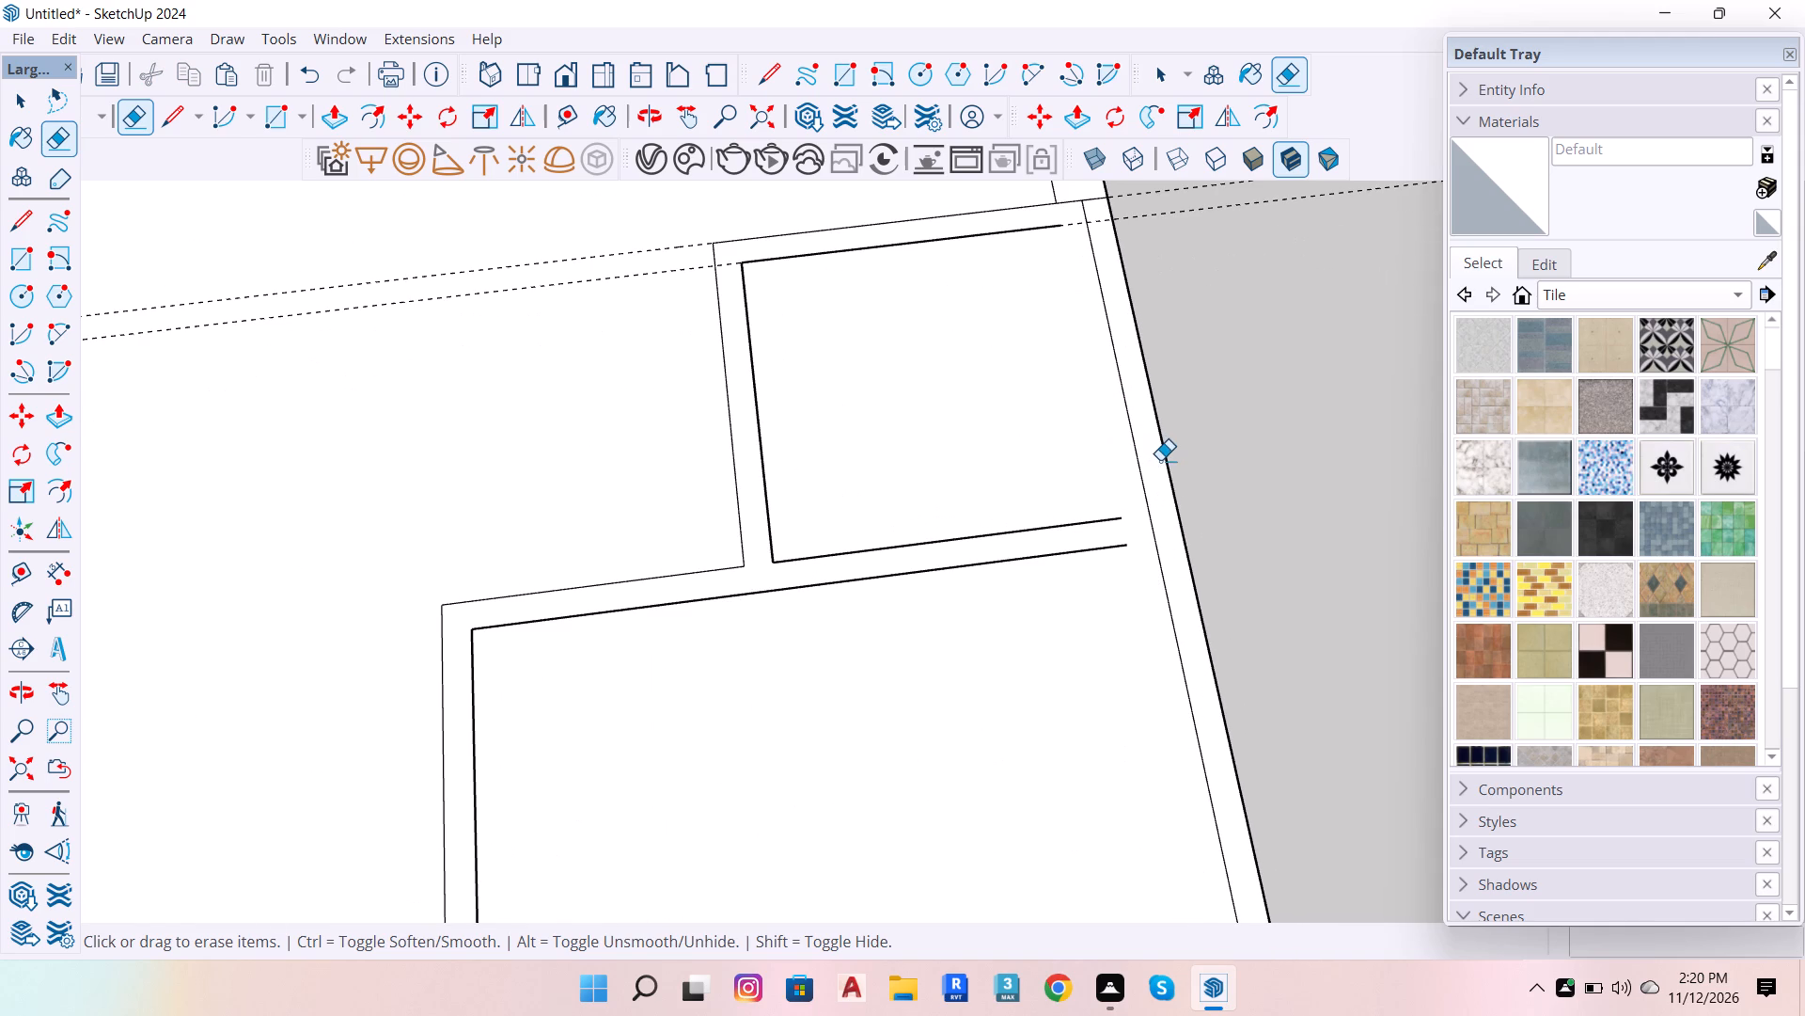
# Extend both lines of the wall between the smallest and middle rooms by 4 1/2" to the remaining side-wall line.
pyautogui.press('l')
pyautogui.click(1126, 515)
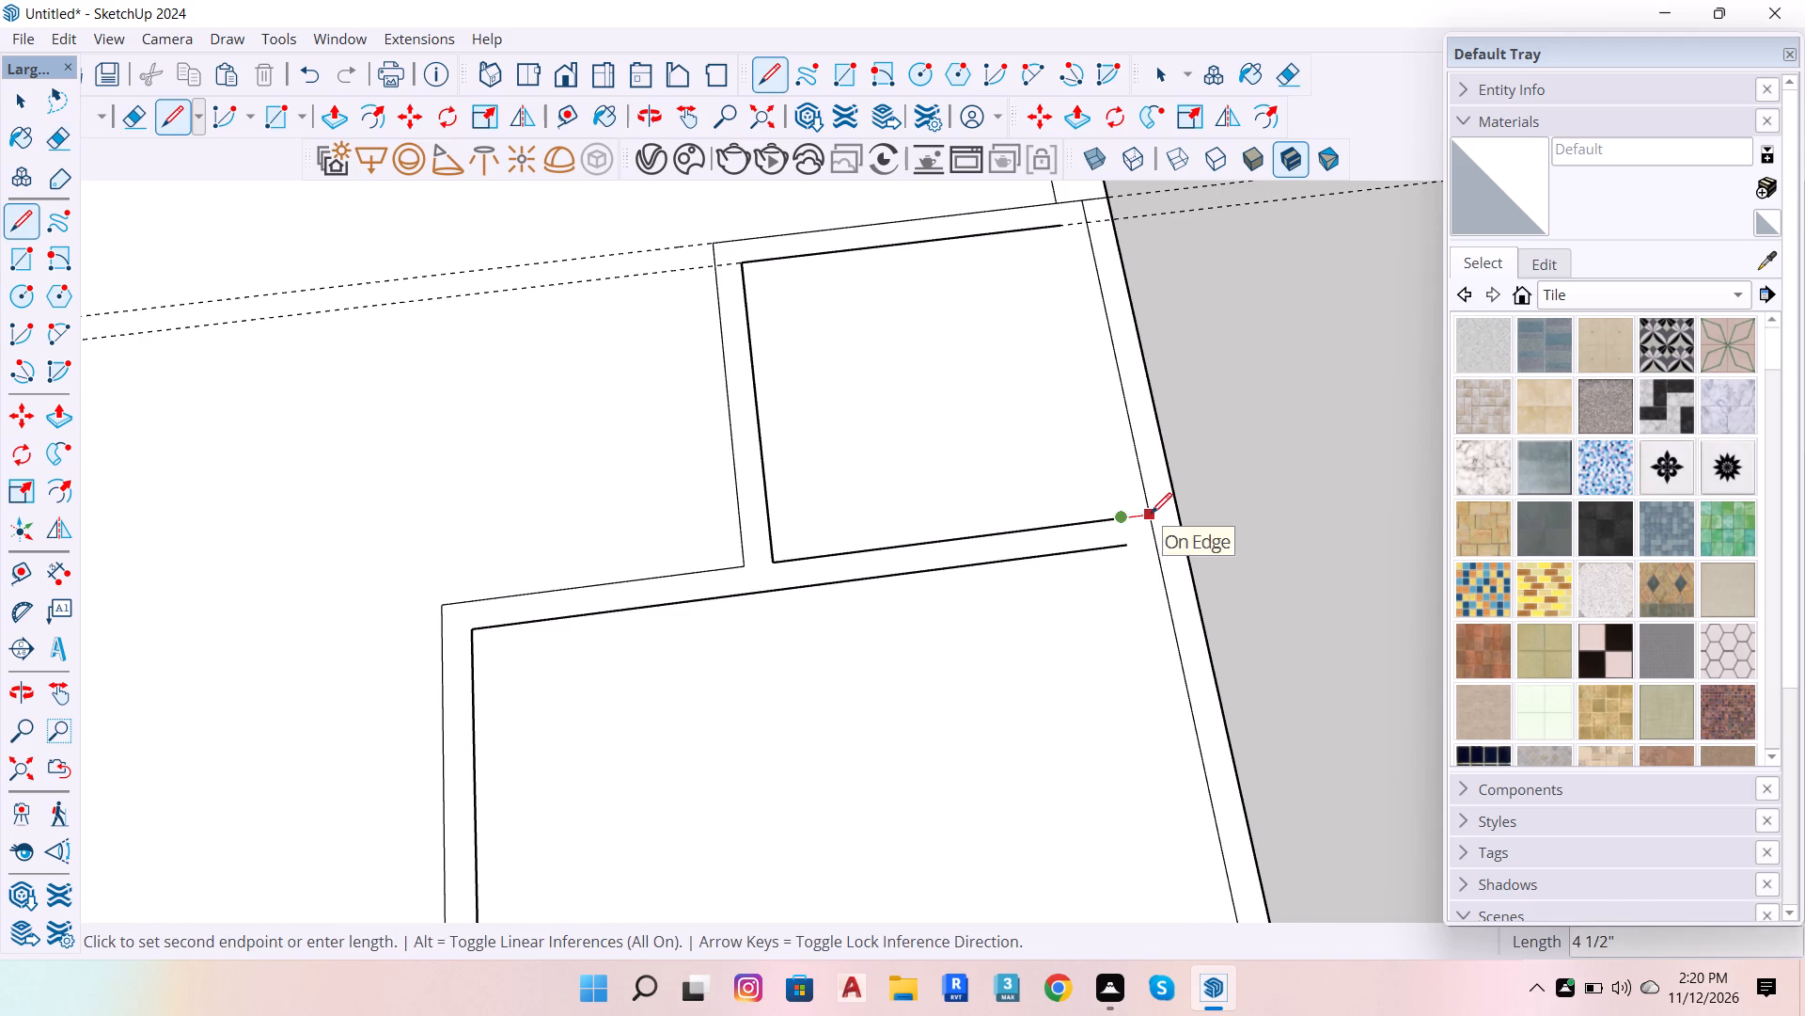
pyautogui.click(1151, 514)
pyautogui.press('space')
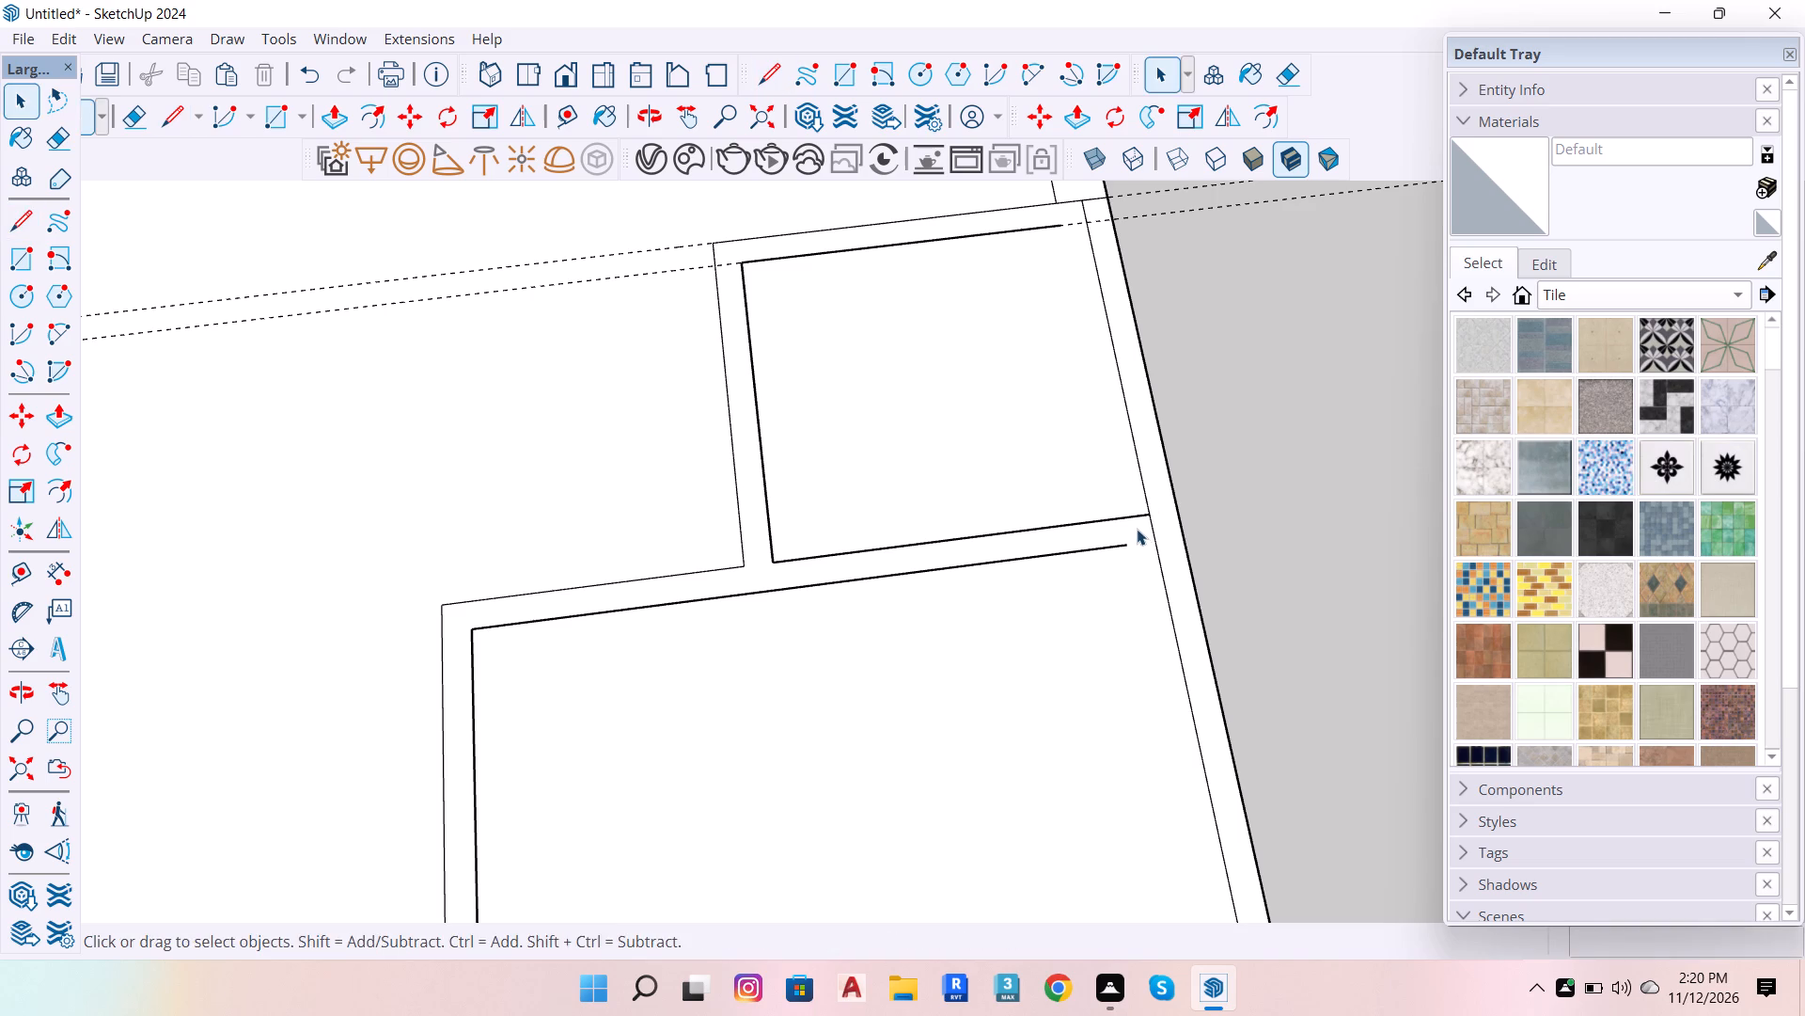
pyautogui.write('ll')
pyautogui.click(1136, 544)
pyautogui.click(1156, 537)
pyautogui.scroll(-6, 1166, 614)
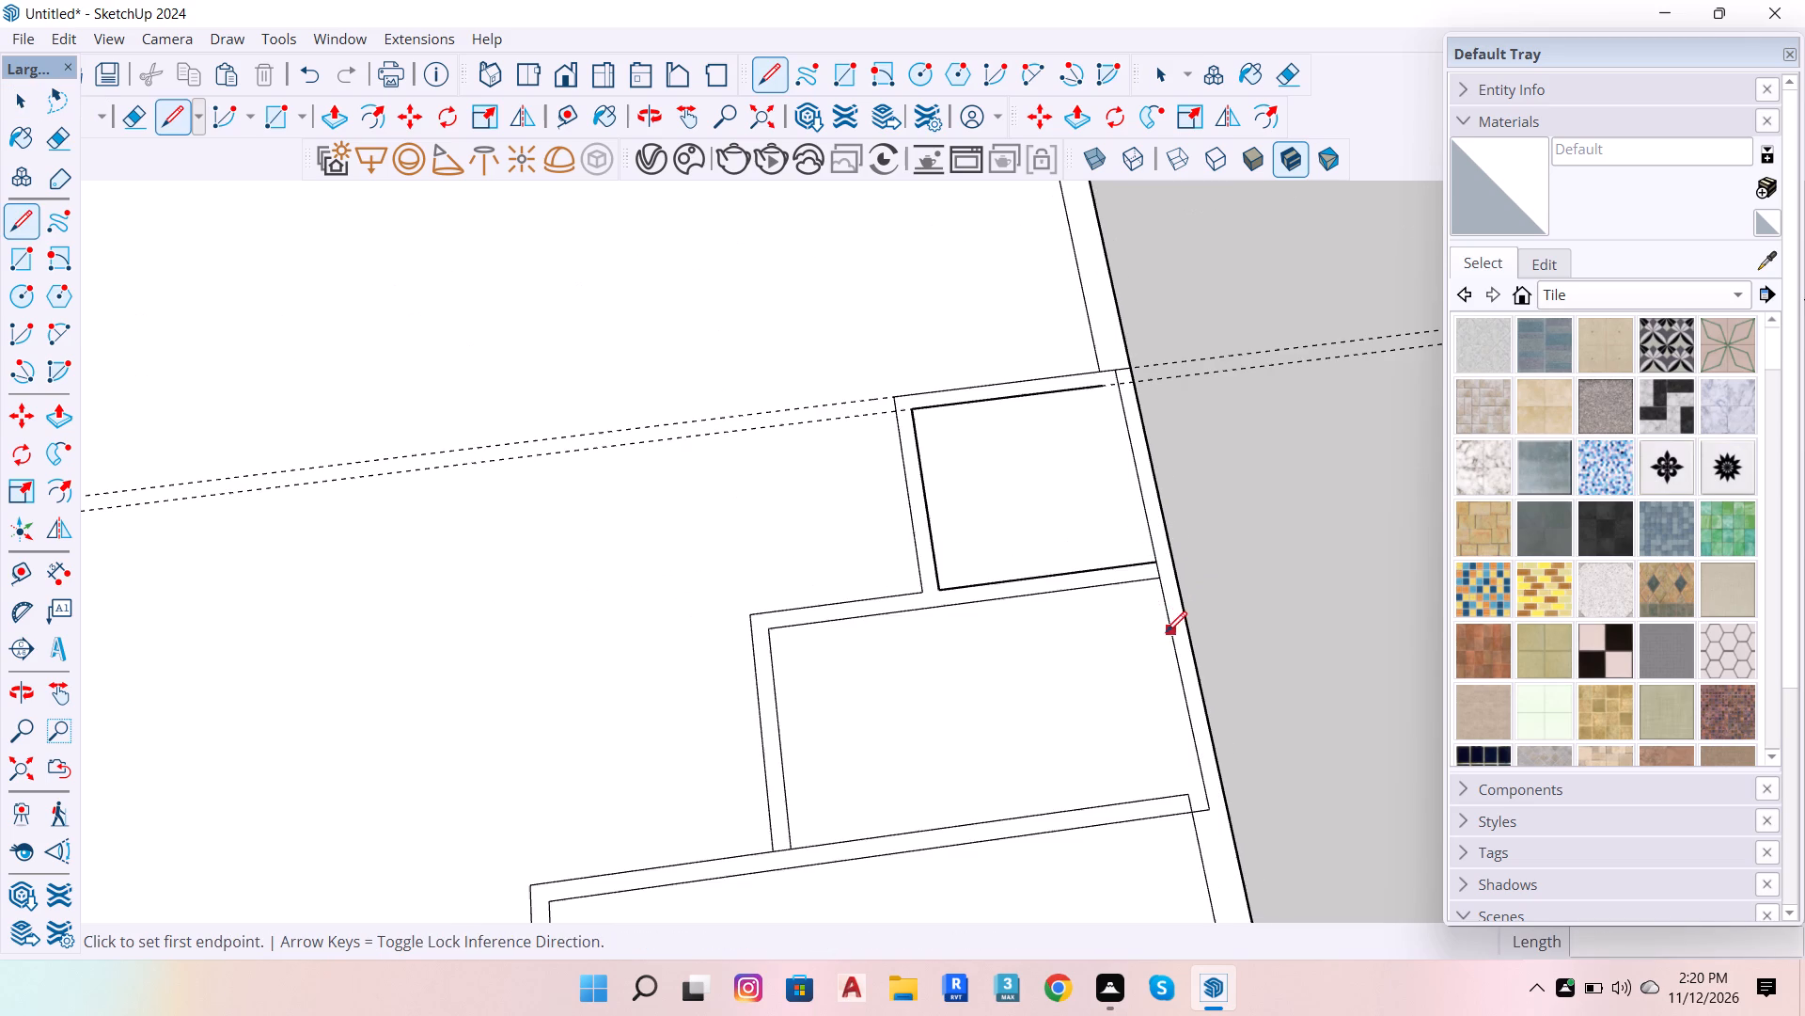
# Extend the inner line of the smallest room's far wall by 4 1/2" to the side-wall line.
pyautogui.scroll(6, 1084, 345)
pyautogui.click(1107, 393)
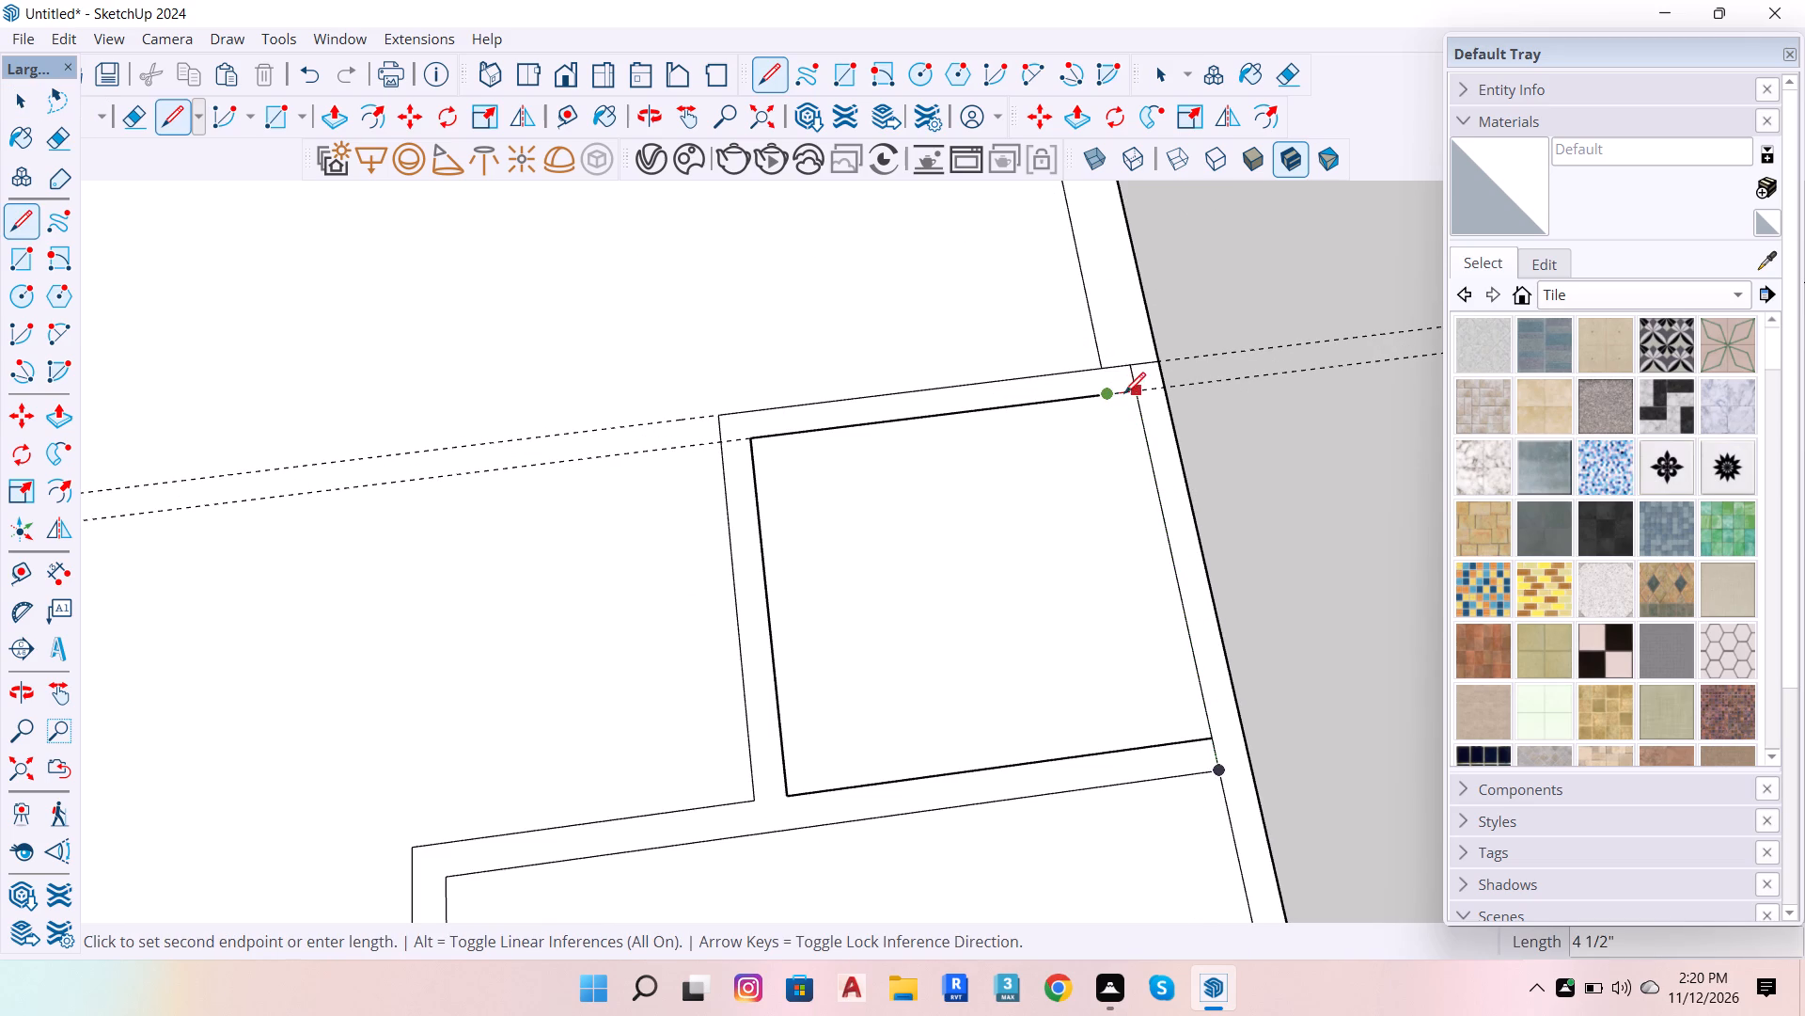
pyautogui.click(1135, 390)
pyautogui.scroll(-14, 1110, 355)
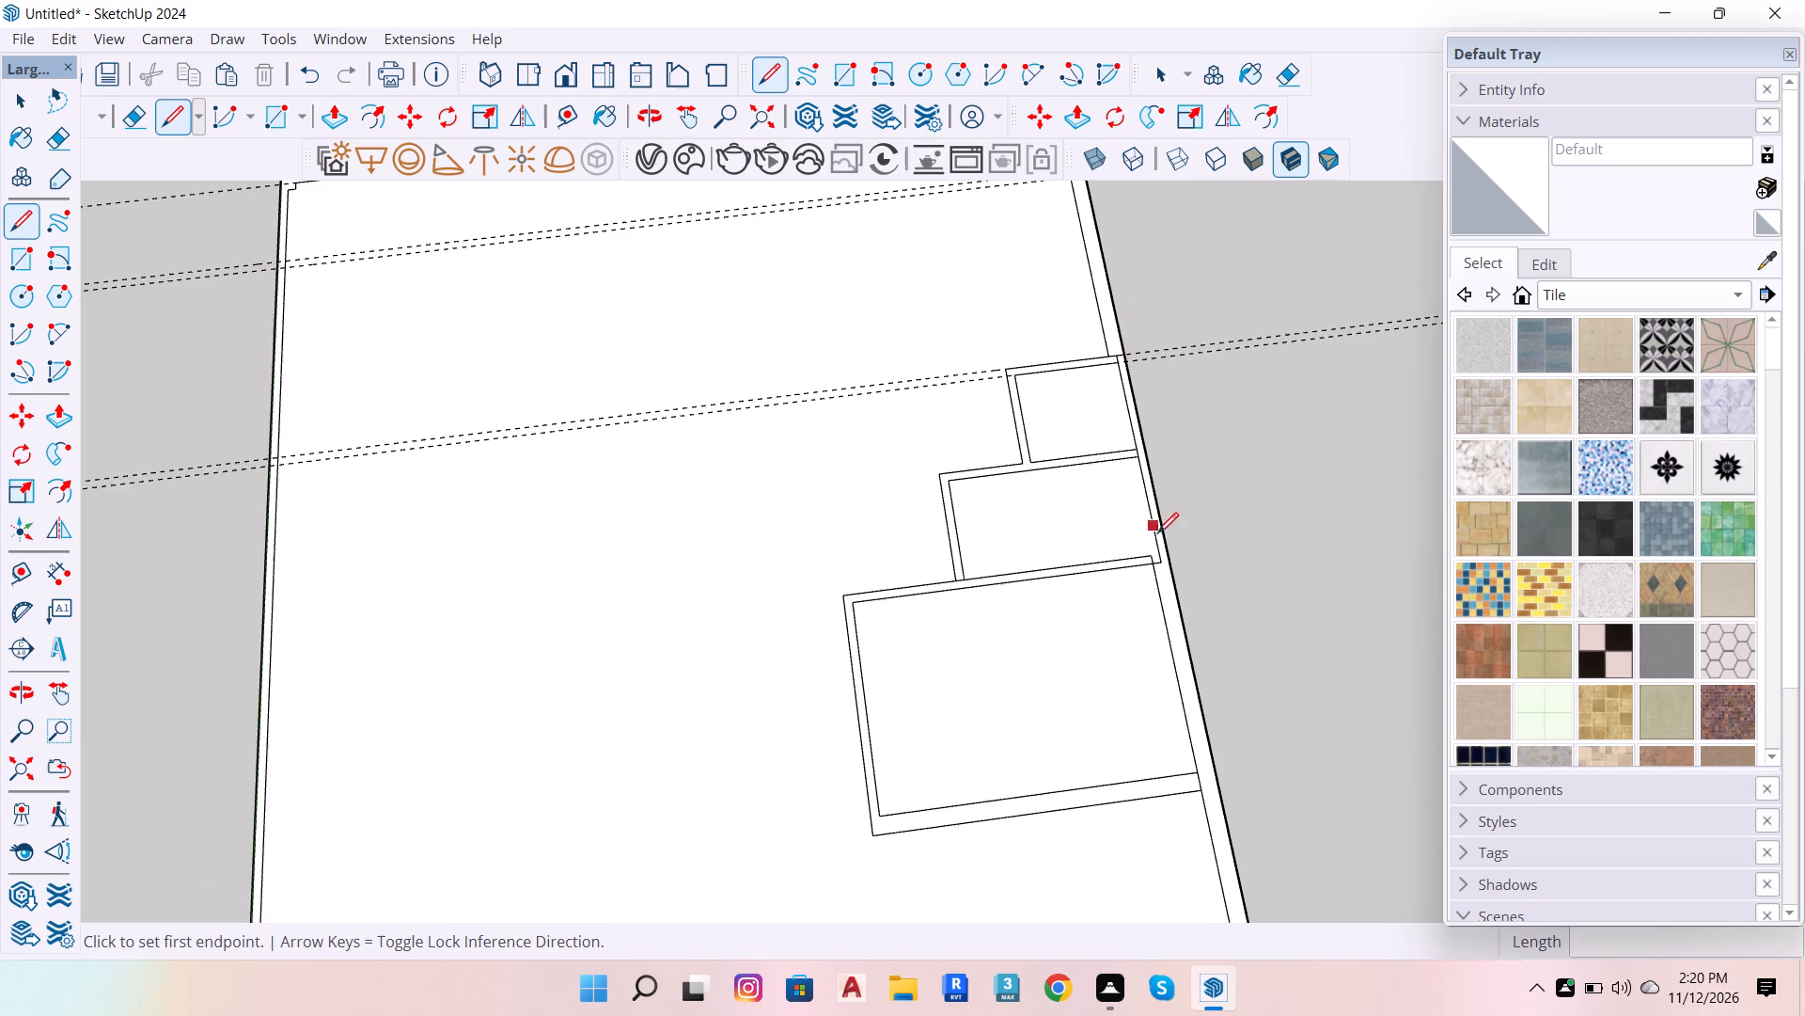
# Extend the middle room's inner line on the wall shared with the largest room by 4 1/2" to the side-wall line.
pyautogui.scroll(15, 1157, 542)
pyautogui.click(1159, 569)
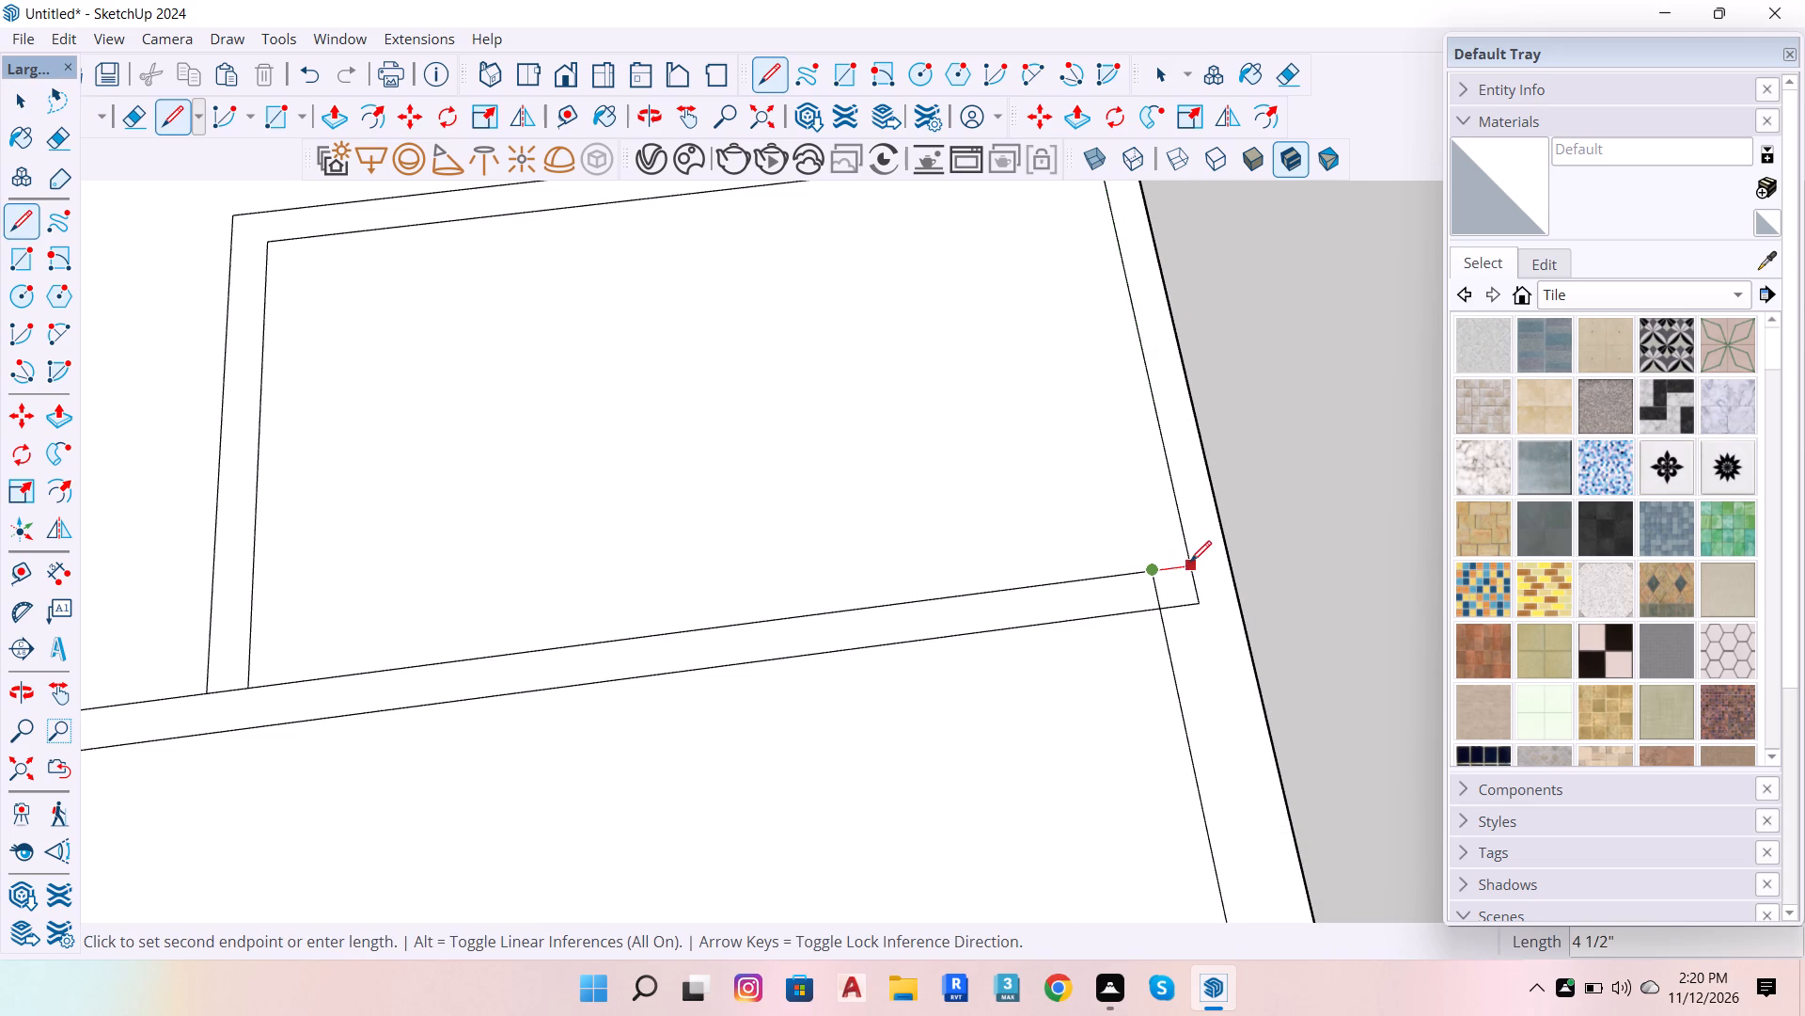
pyautogui.click(1190, 562)
pyautogui.scroll(-7, 1150, 558)
pyautogui.scroll(3, 1188, 597)
pyautogui.scroll(-10, 1120, 524)
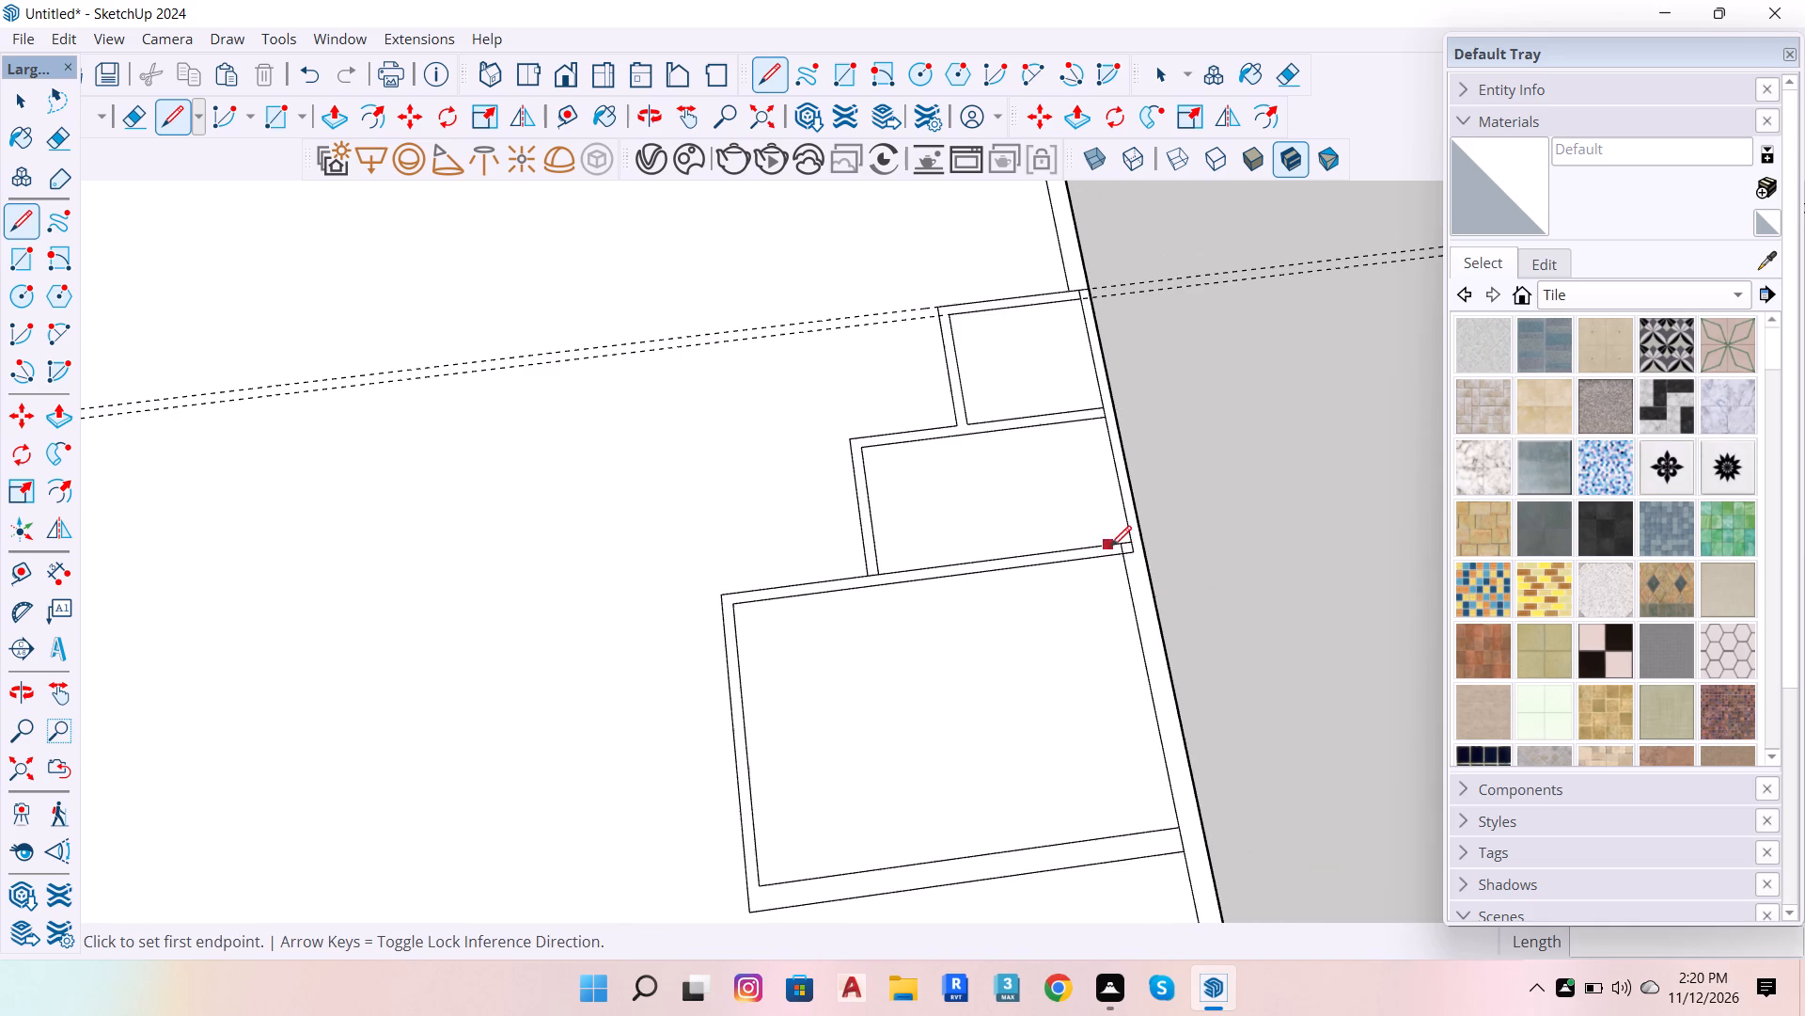
pyautogui.scroll(-4, 1129, 554)
pyautogui.scroll(4, 1244, 736)
pyautogui.press('space')
# Erase the leftover segments where the middle room's two cross walls meet the side wall, so the wall strips join.
pyautogui.scroll(7, 1040, 406)
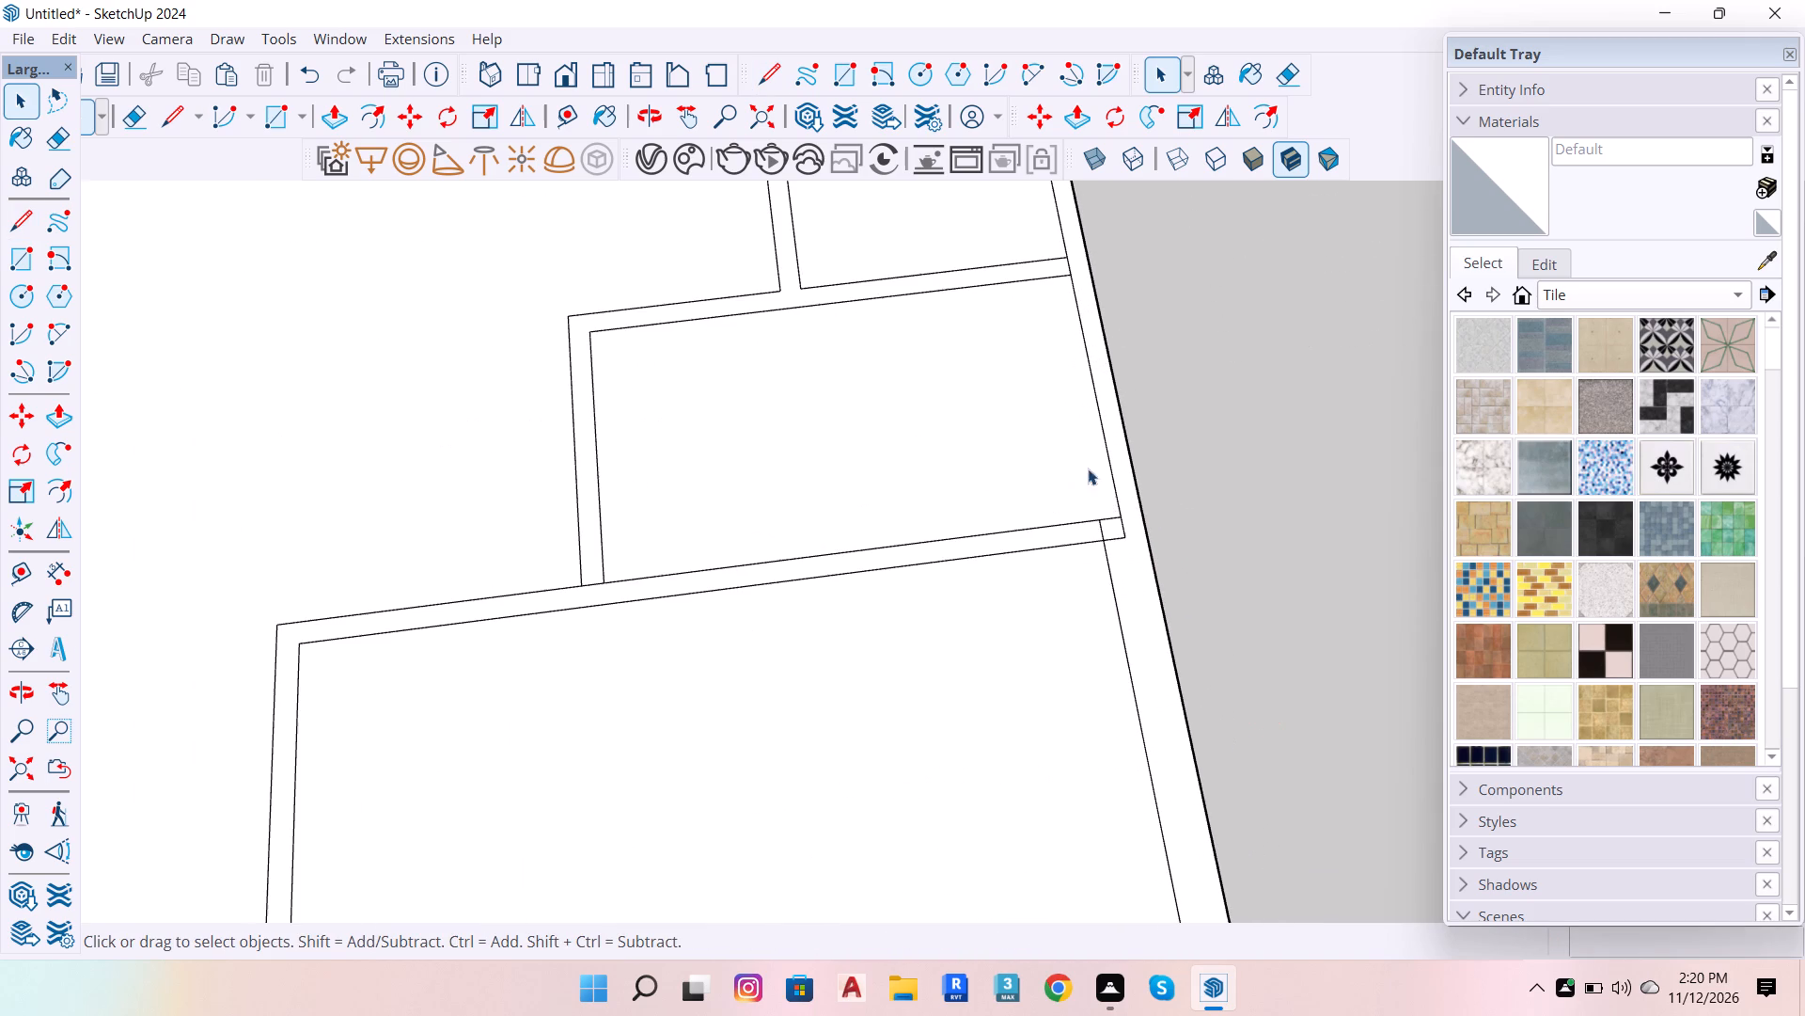
pyautogui.press('e')
pyautogui.scroll(6, 1124, 538)
pyautogui.click(1107, 537)
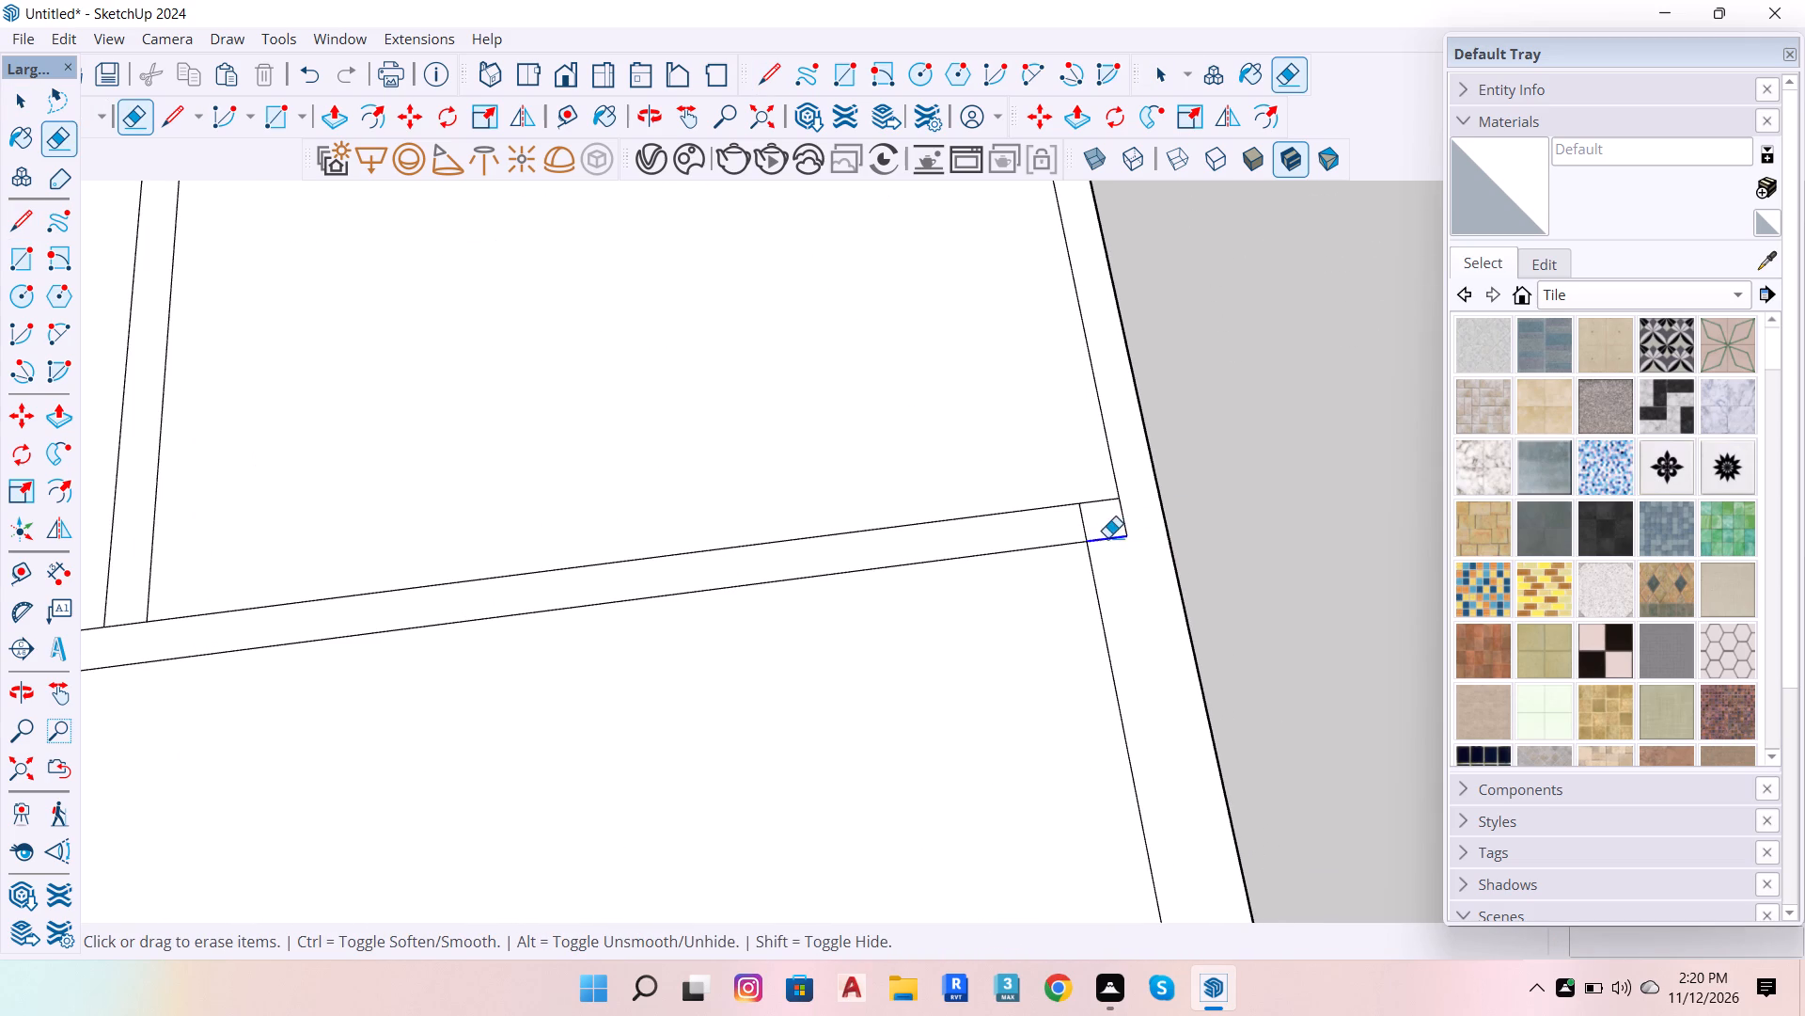
pyautogui.click(1128, 527)
pyautogui.click(1081, 524)
pyautogui.scroll(-13, 1126, 558)
pyautogui.scroll(14, 1092, 396)
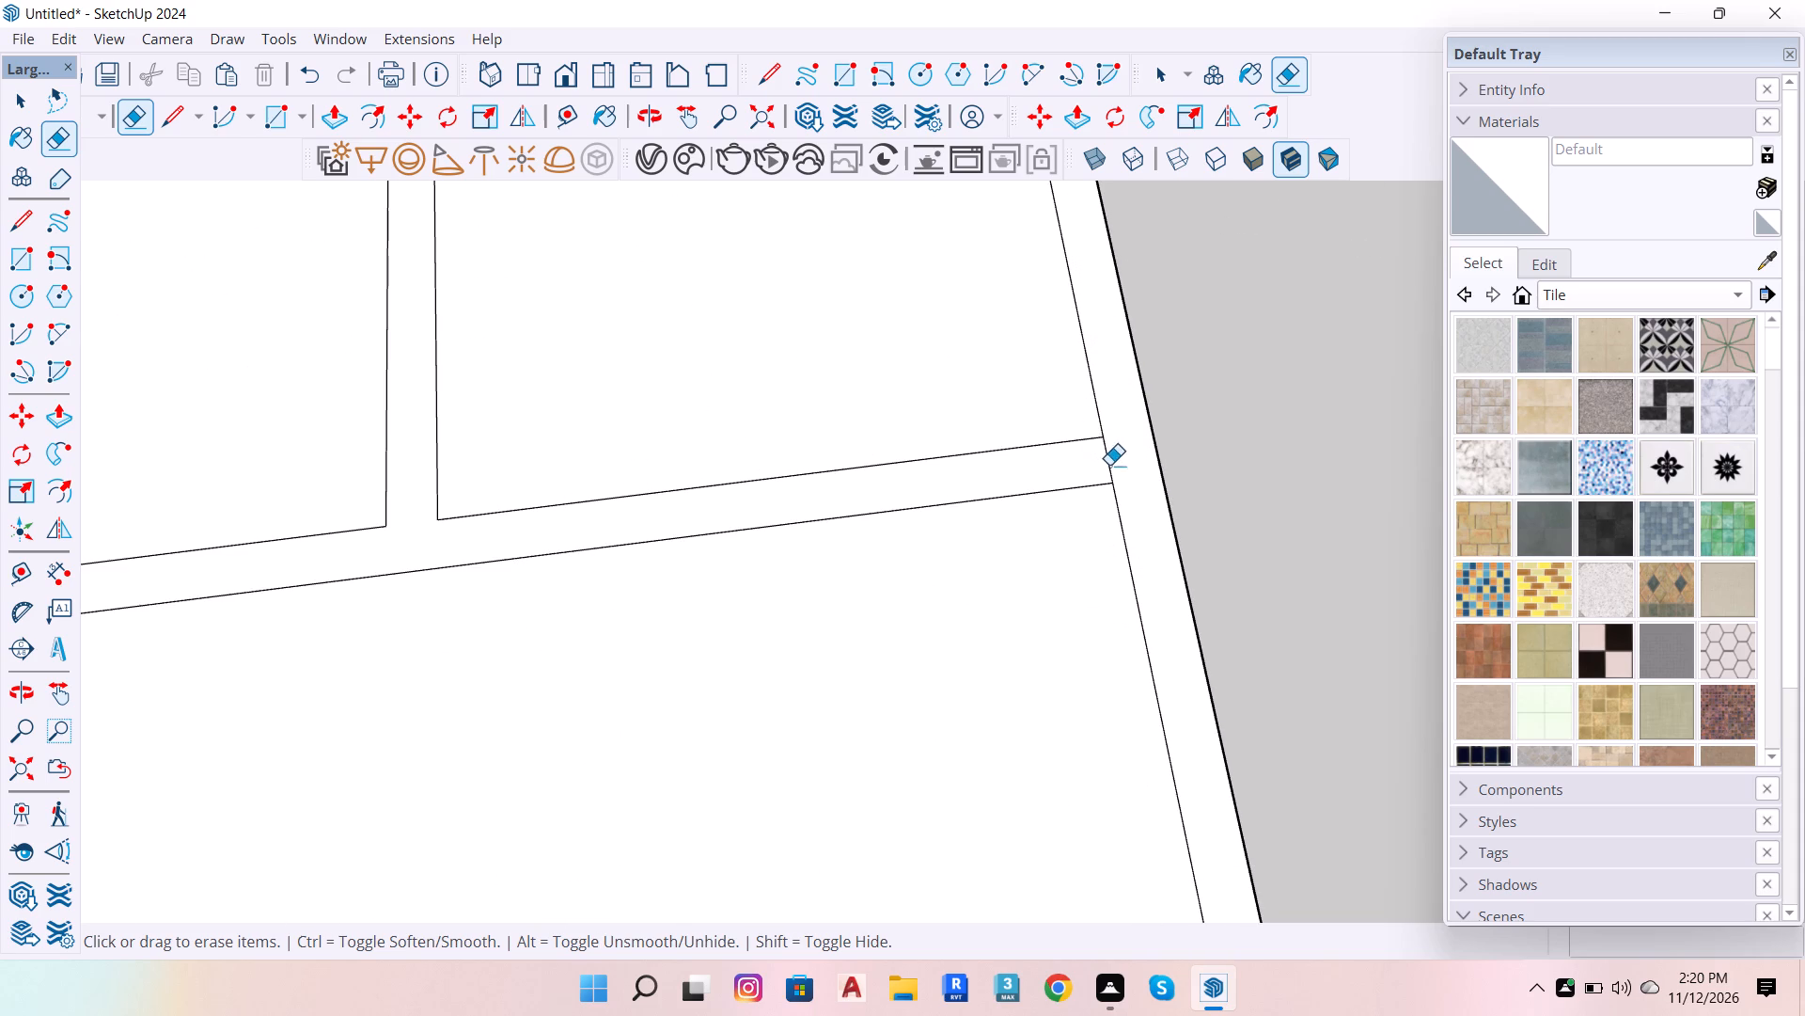
pyautogui.click(1109, 465)
# Erase the line stubs at the smallest room's far side-wall junction, along with the two guides running along that wall.
pyautogui.scroll(-11, 1140, 497)
pyautogui.scroll(13, 1060, 248)
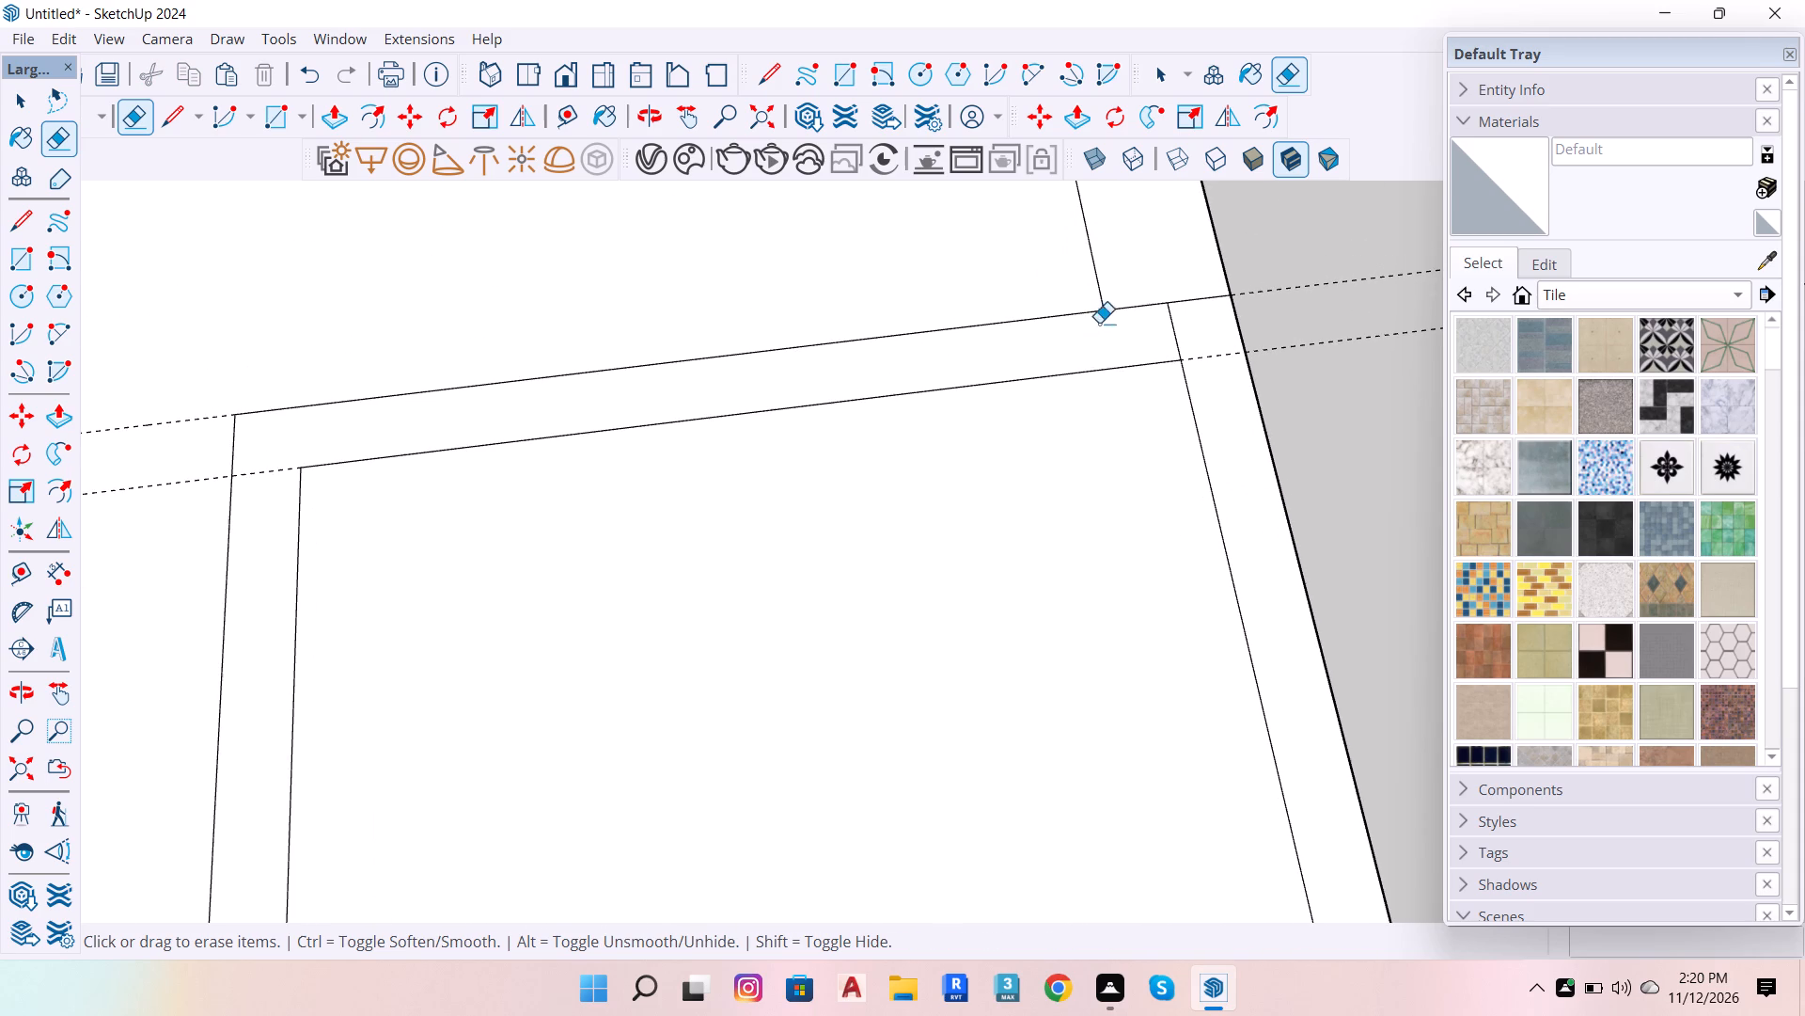
pyautogui.moveTo(1123, 293); pyautogui.dragTo(1187, 326)
pyautogui.moveTo(1207, 293); pyautogui.dragTo(1218, 391)
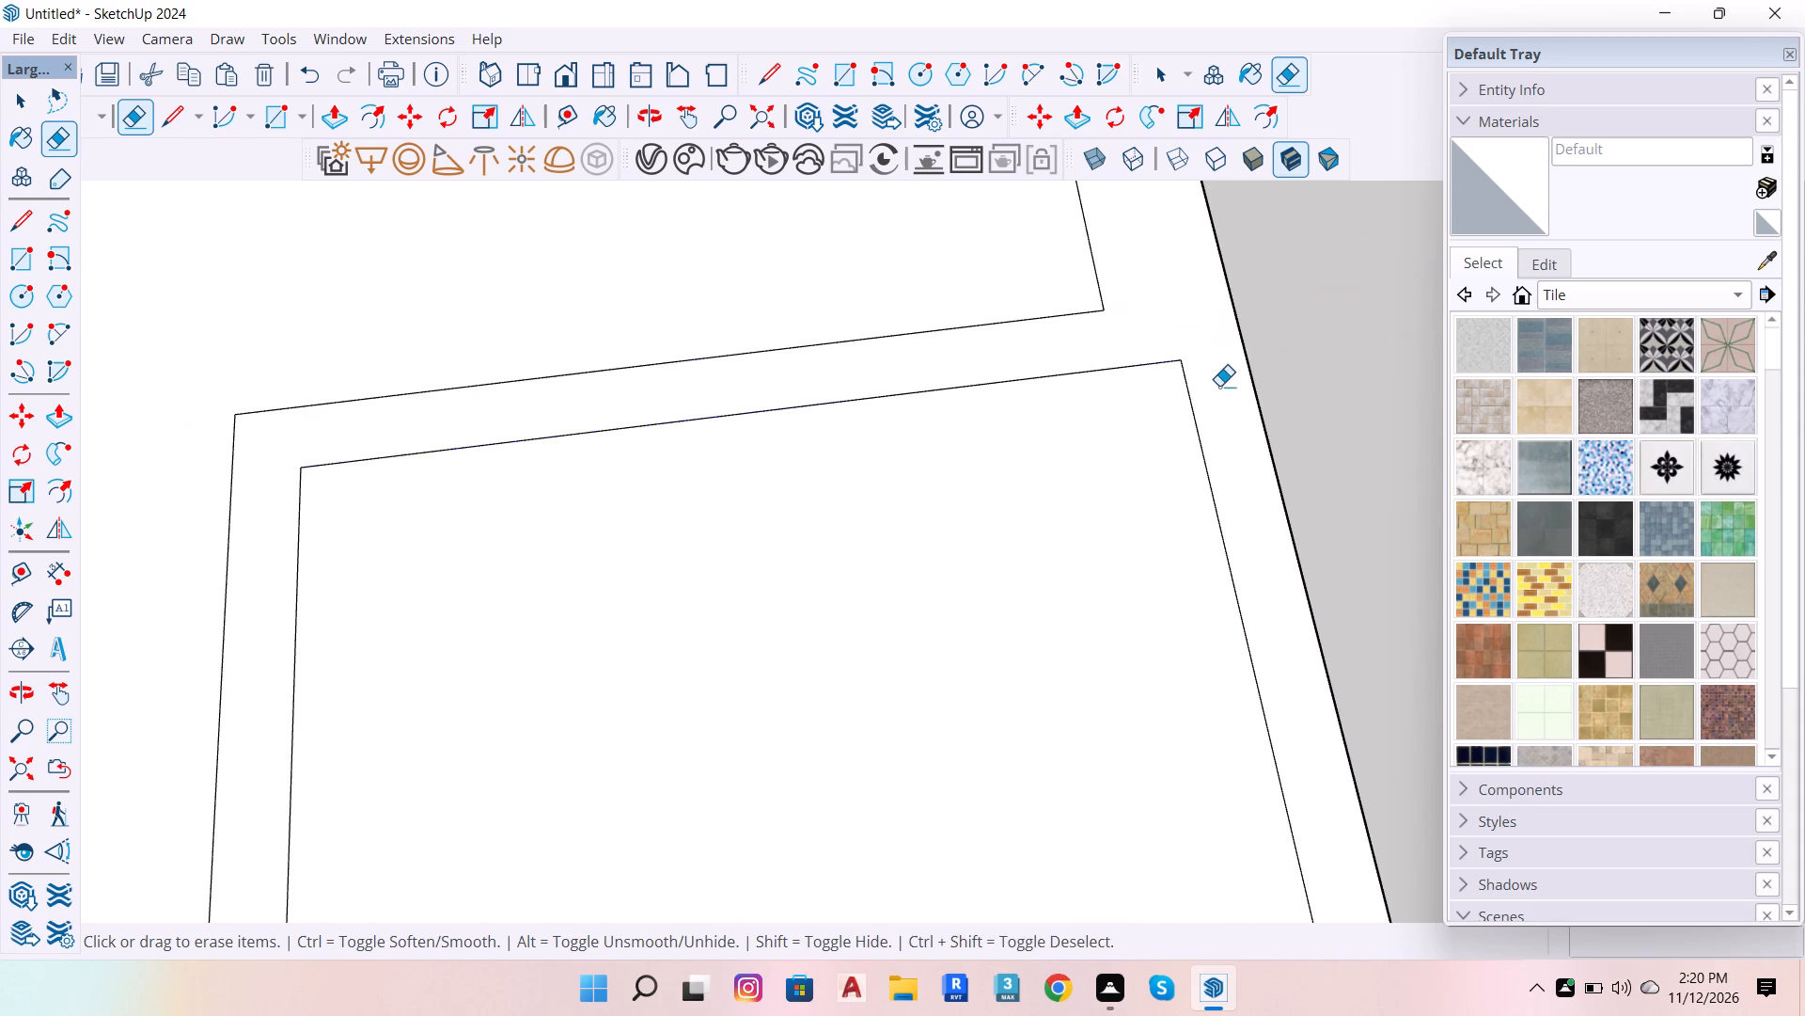
# Erase the short segment separating the largest room's near wall from the side wall.
pyautogui.scroll(-8, 1195, 332)
pyautogui.scroll(-15, 1216, 392)
pyautogui.scroll(-11, 1148, 290)
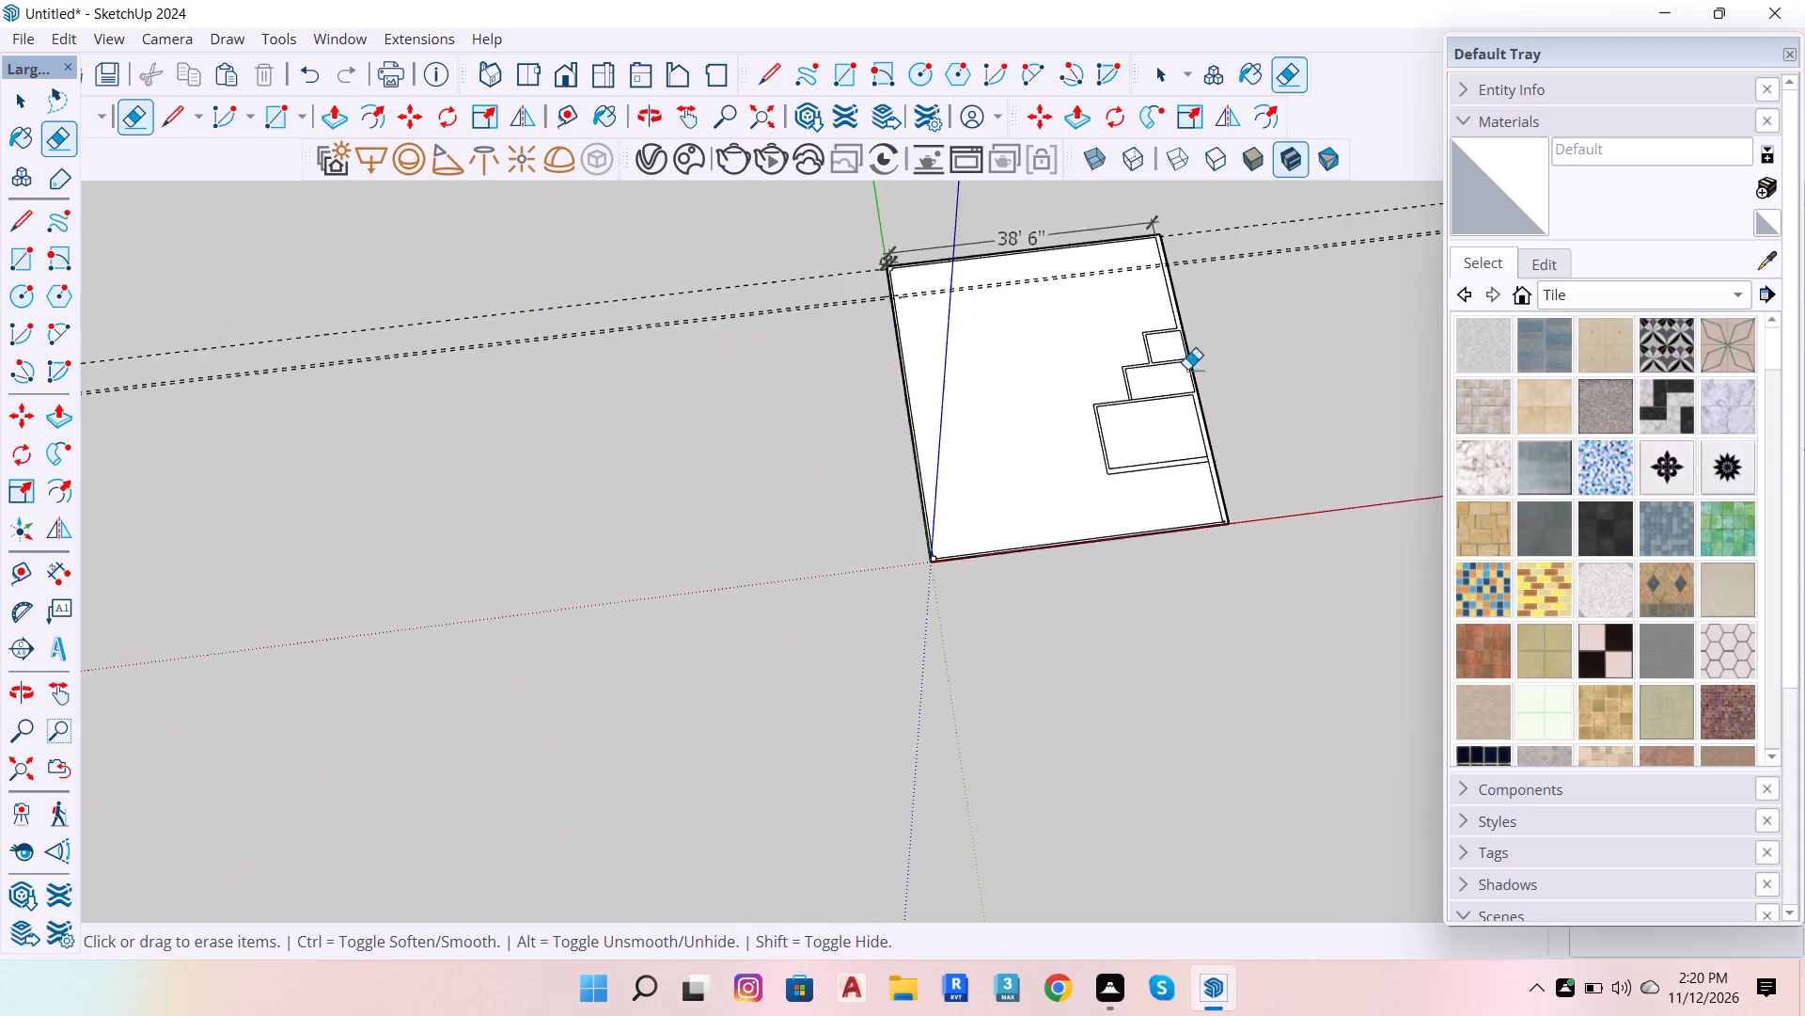
pyautogui.scroll(-3, 1187, 369)
pyautogui.scroll(20, 1192, 443)
pyautogui.scroll(4, 1192, 443)
pyautogui.click(1222, 433)
pyautogui.scroll(-3, 1295, 357)
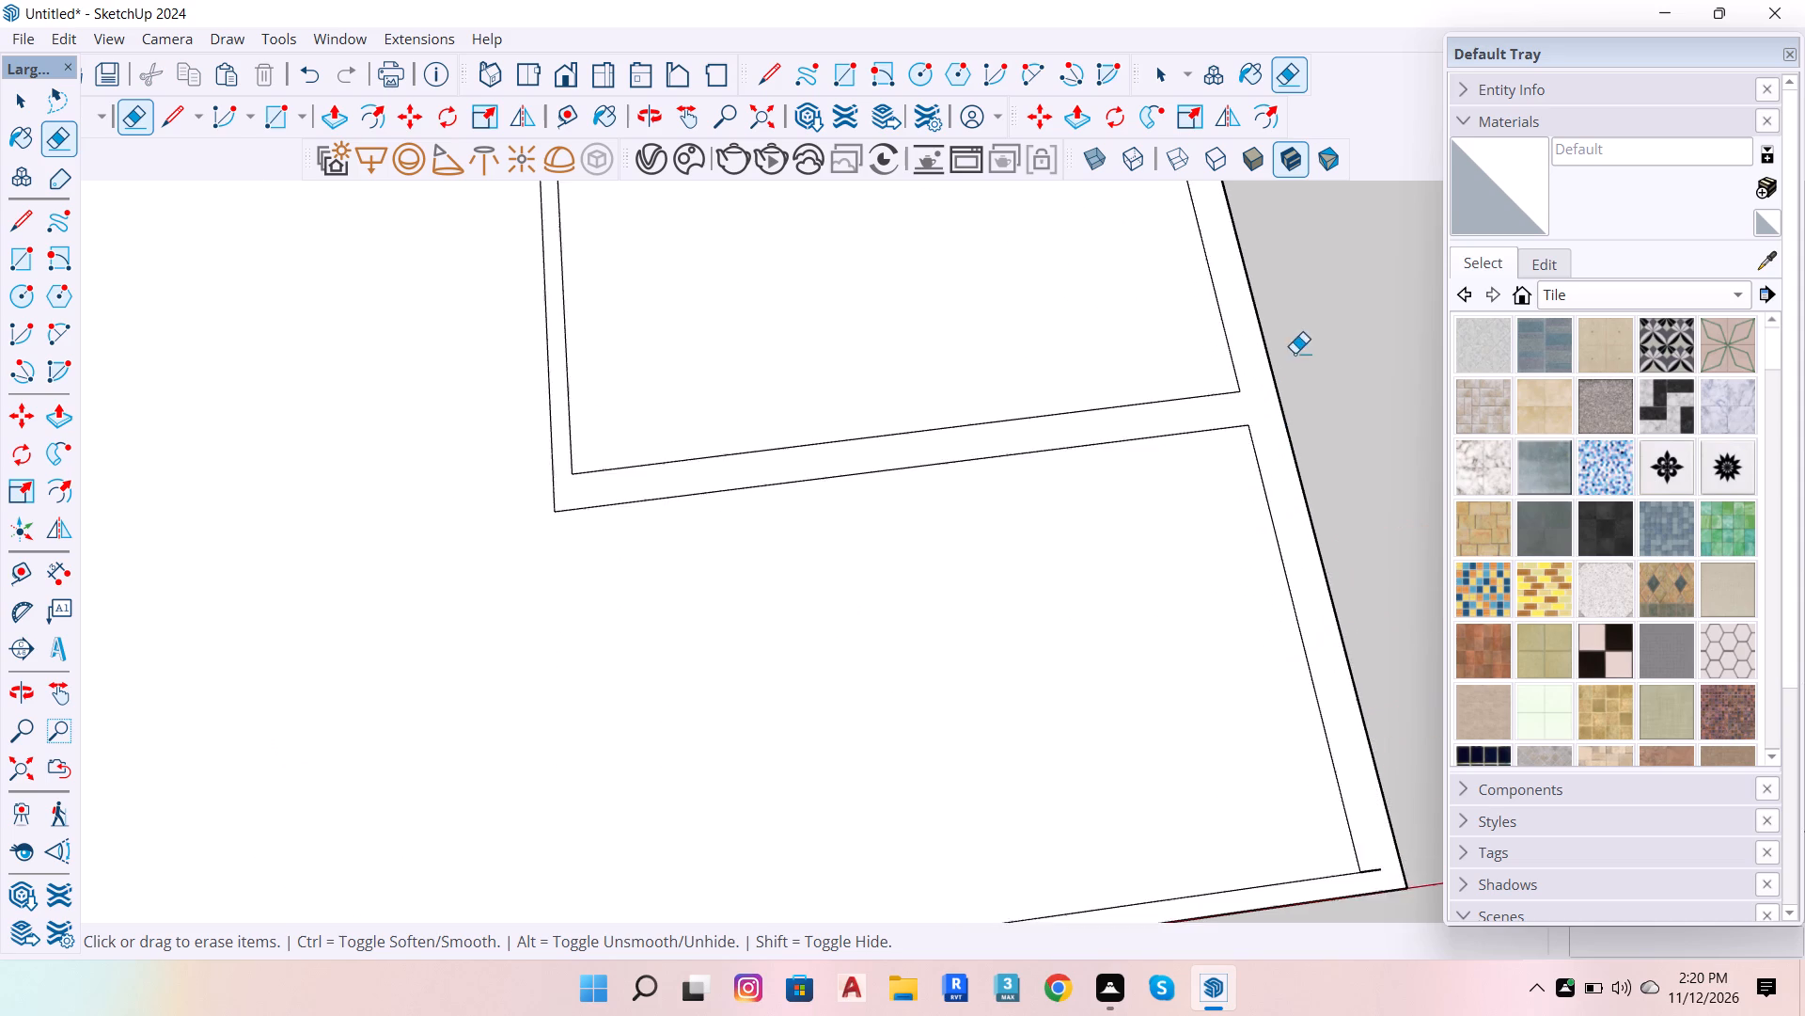
# Erase the short line end overhanging the inner wall corner at the base's near corner on the rooms' side.
pyautogui.scroll(-11, 1295, 353)
pyautogui.scroll(15, 1283, 569)
pyautogui.moveTo(1327, 551); pyautogui.dragTo(1323, 563)
pyautogui.scroll(-14, 1368, 532)
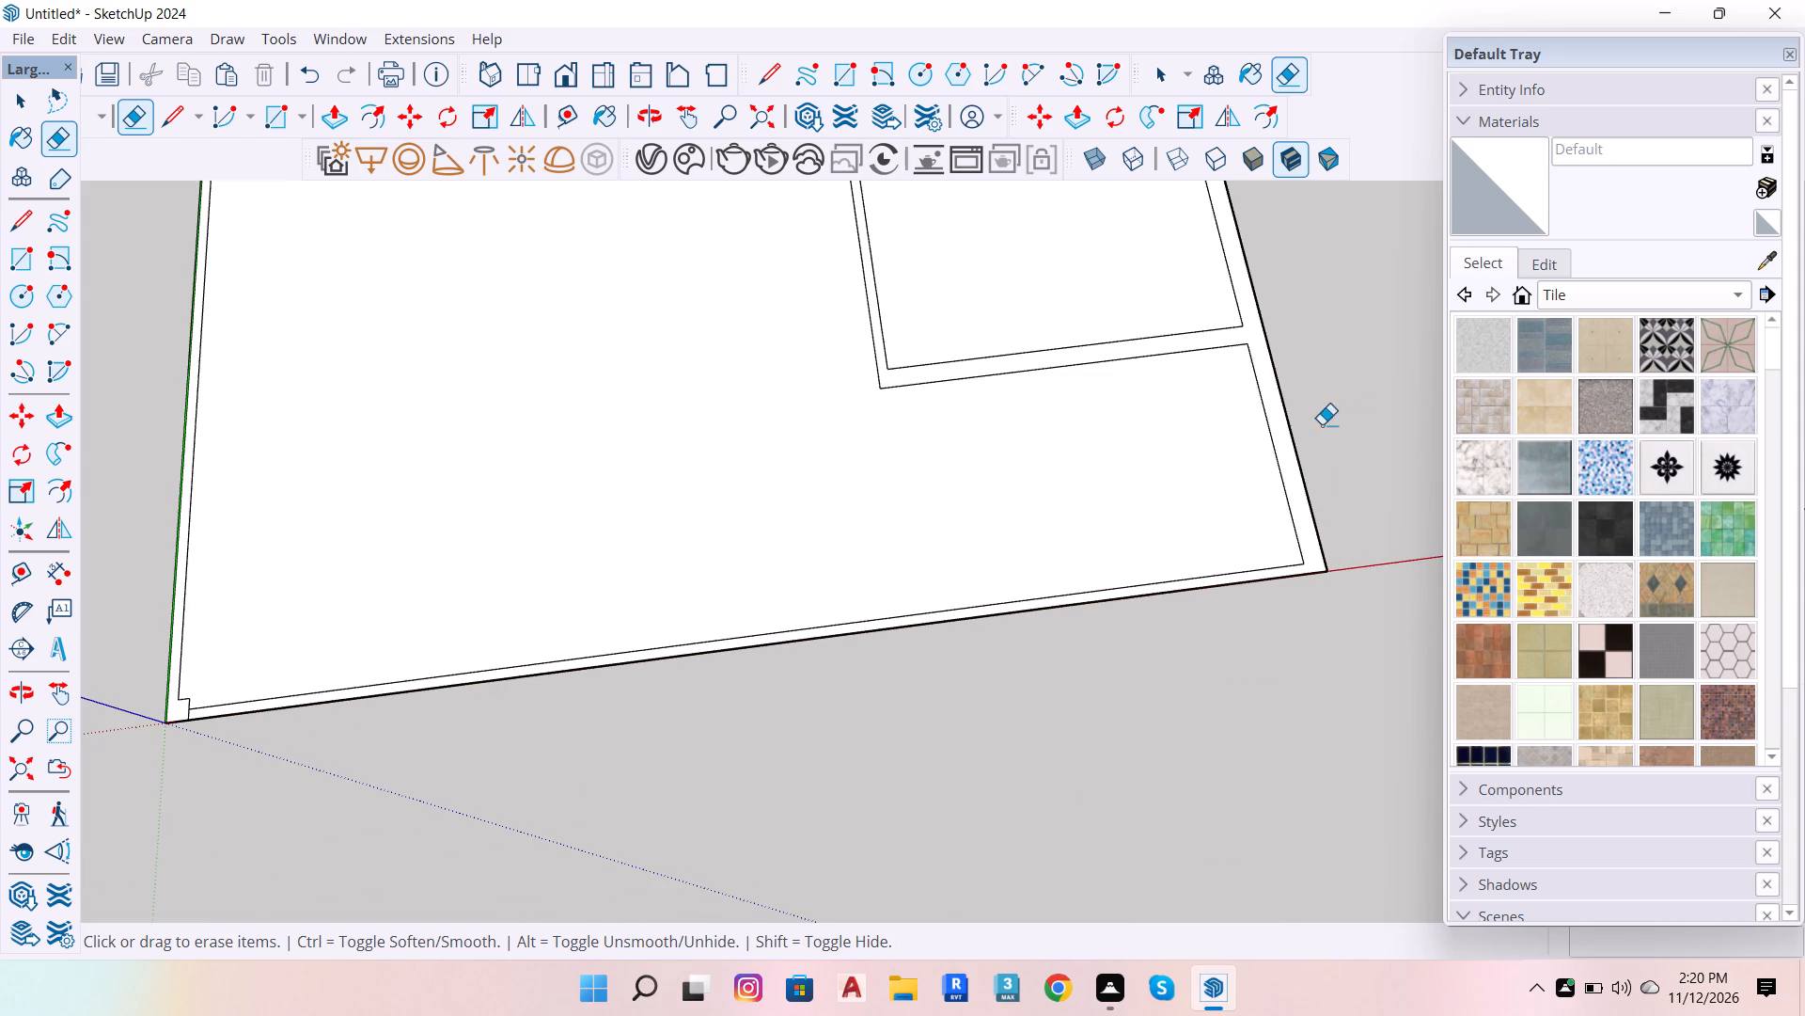
# Undo the last erase to bring back the short line end at the base's near corner.
pyautogui.scroll(-6, 1295, 478)
pyautogui.hotkey('ctrl', 'z')
pyautogui.scroll(8, 1312, 523)
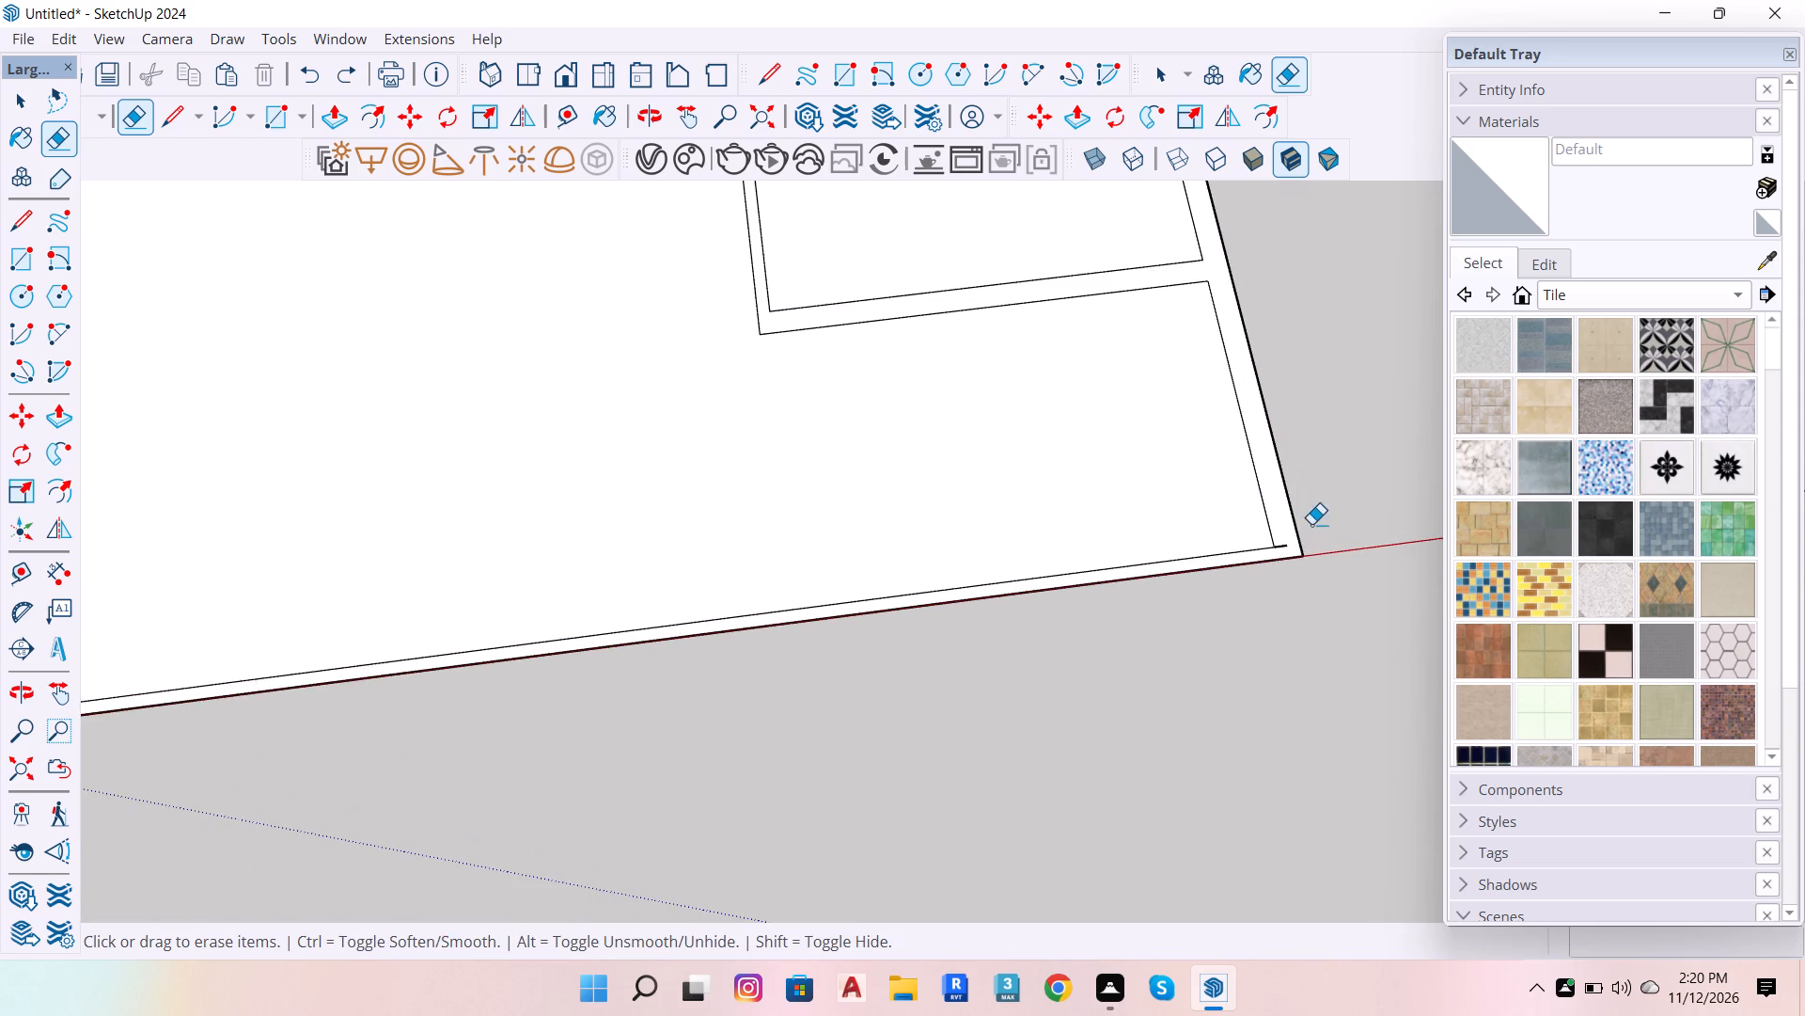
# Draw a line about 8' 9 3/4" along the green axis from the restored line end, and join it to the cross wall's corner with a 4 1/2" segment.
pyautogui.scroll(5, 1294, 534)
pyautogui.press('space')
pyautogui.press('l')
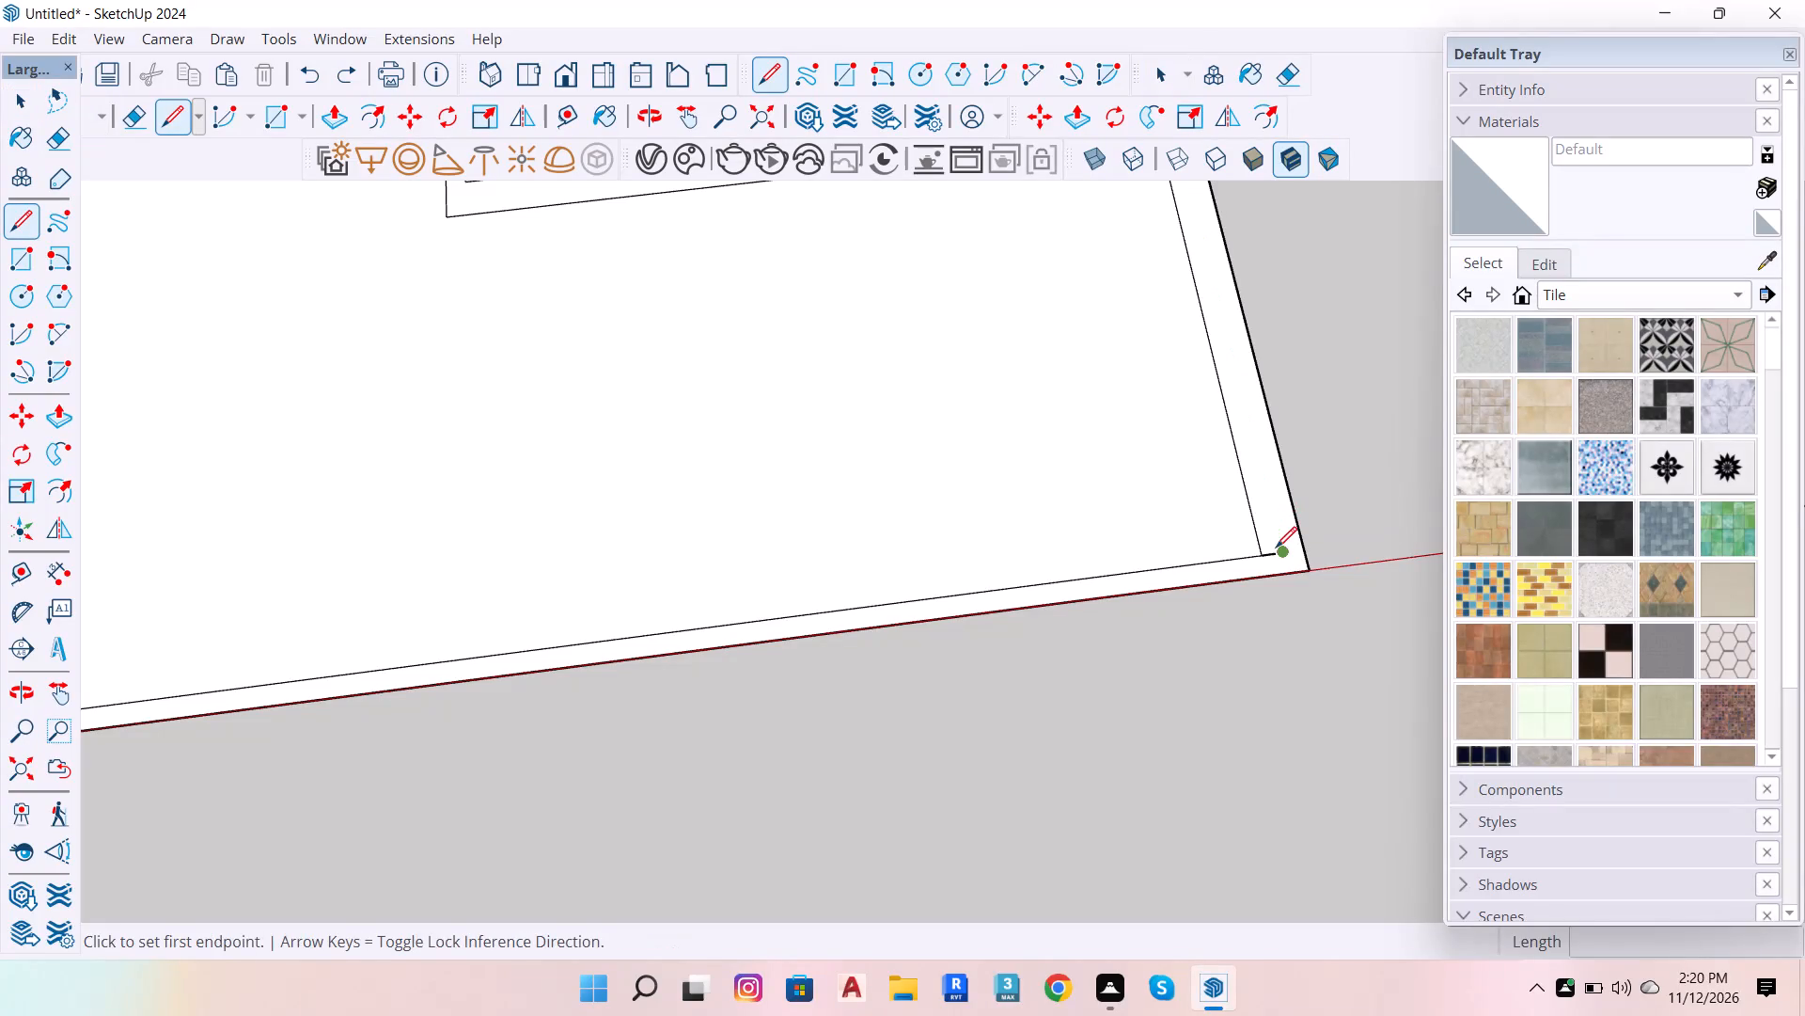
pyautogui.click(1276, 548)
pyautogui.scroll(-13, 1381, 551)
pyautogui.scroll(6, 1312, 426)
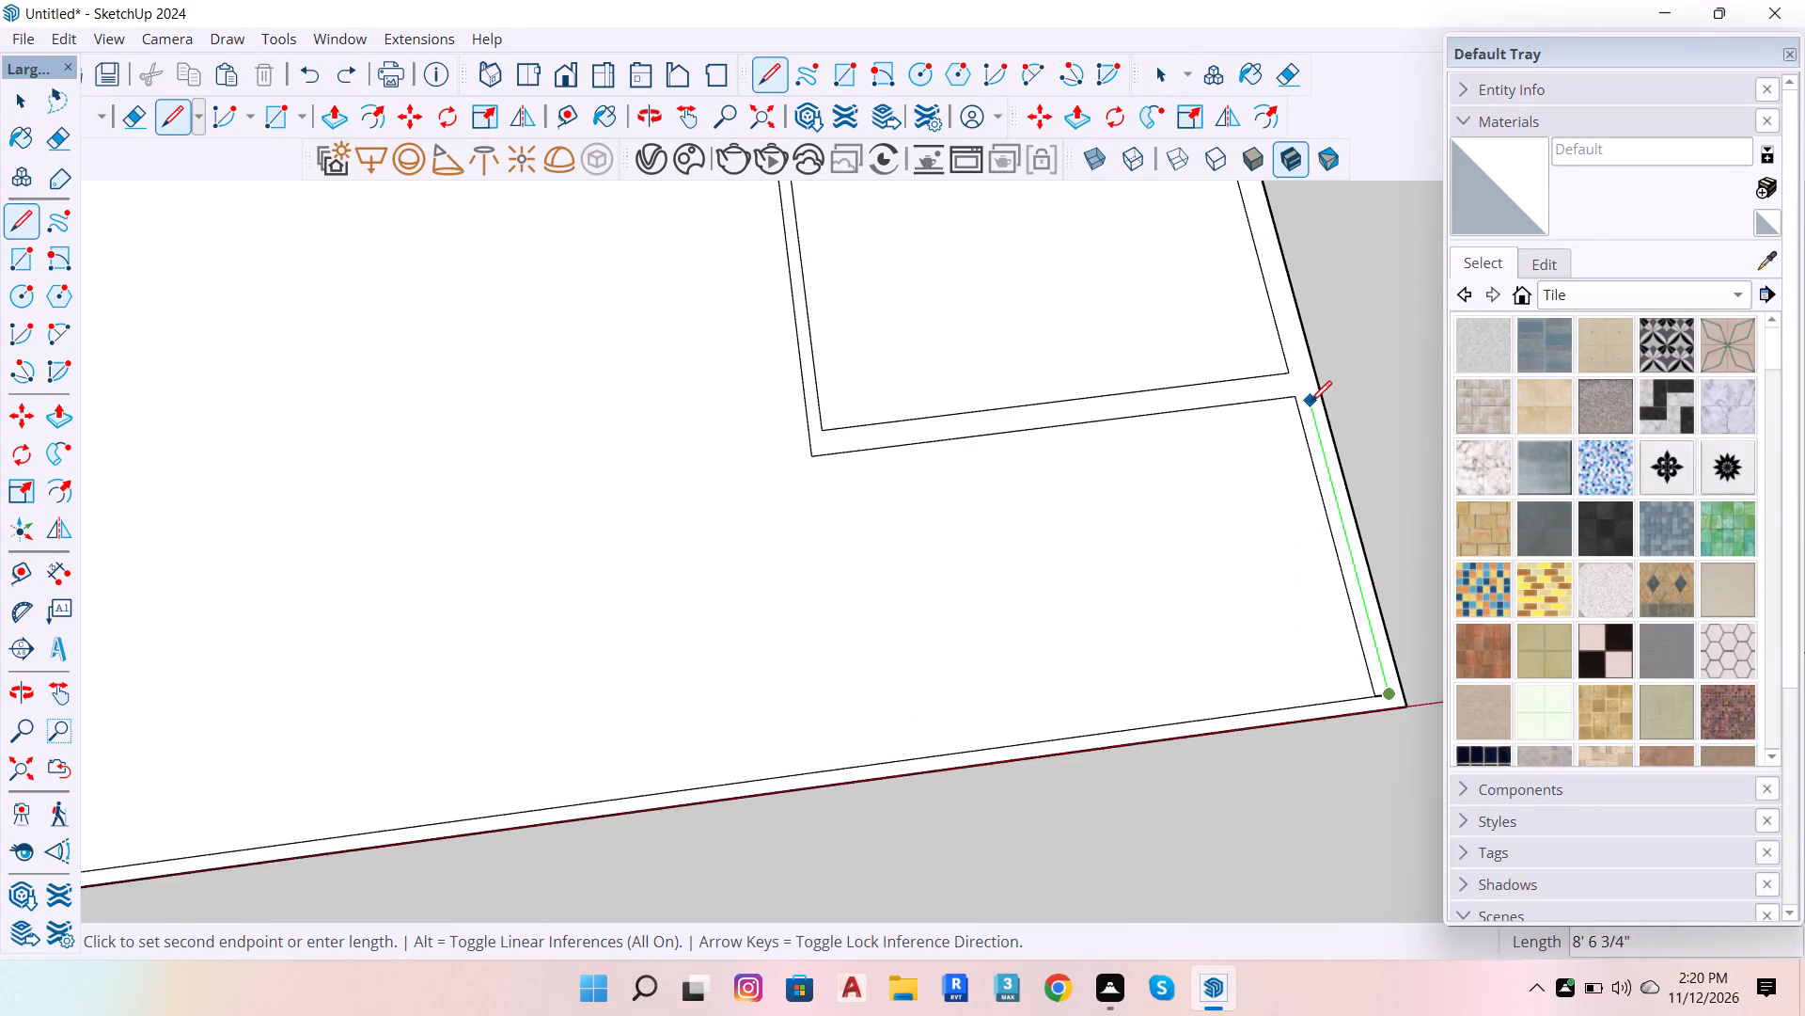
pyautogui.scroll(5, 1311, 399)
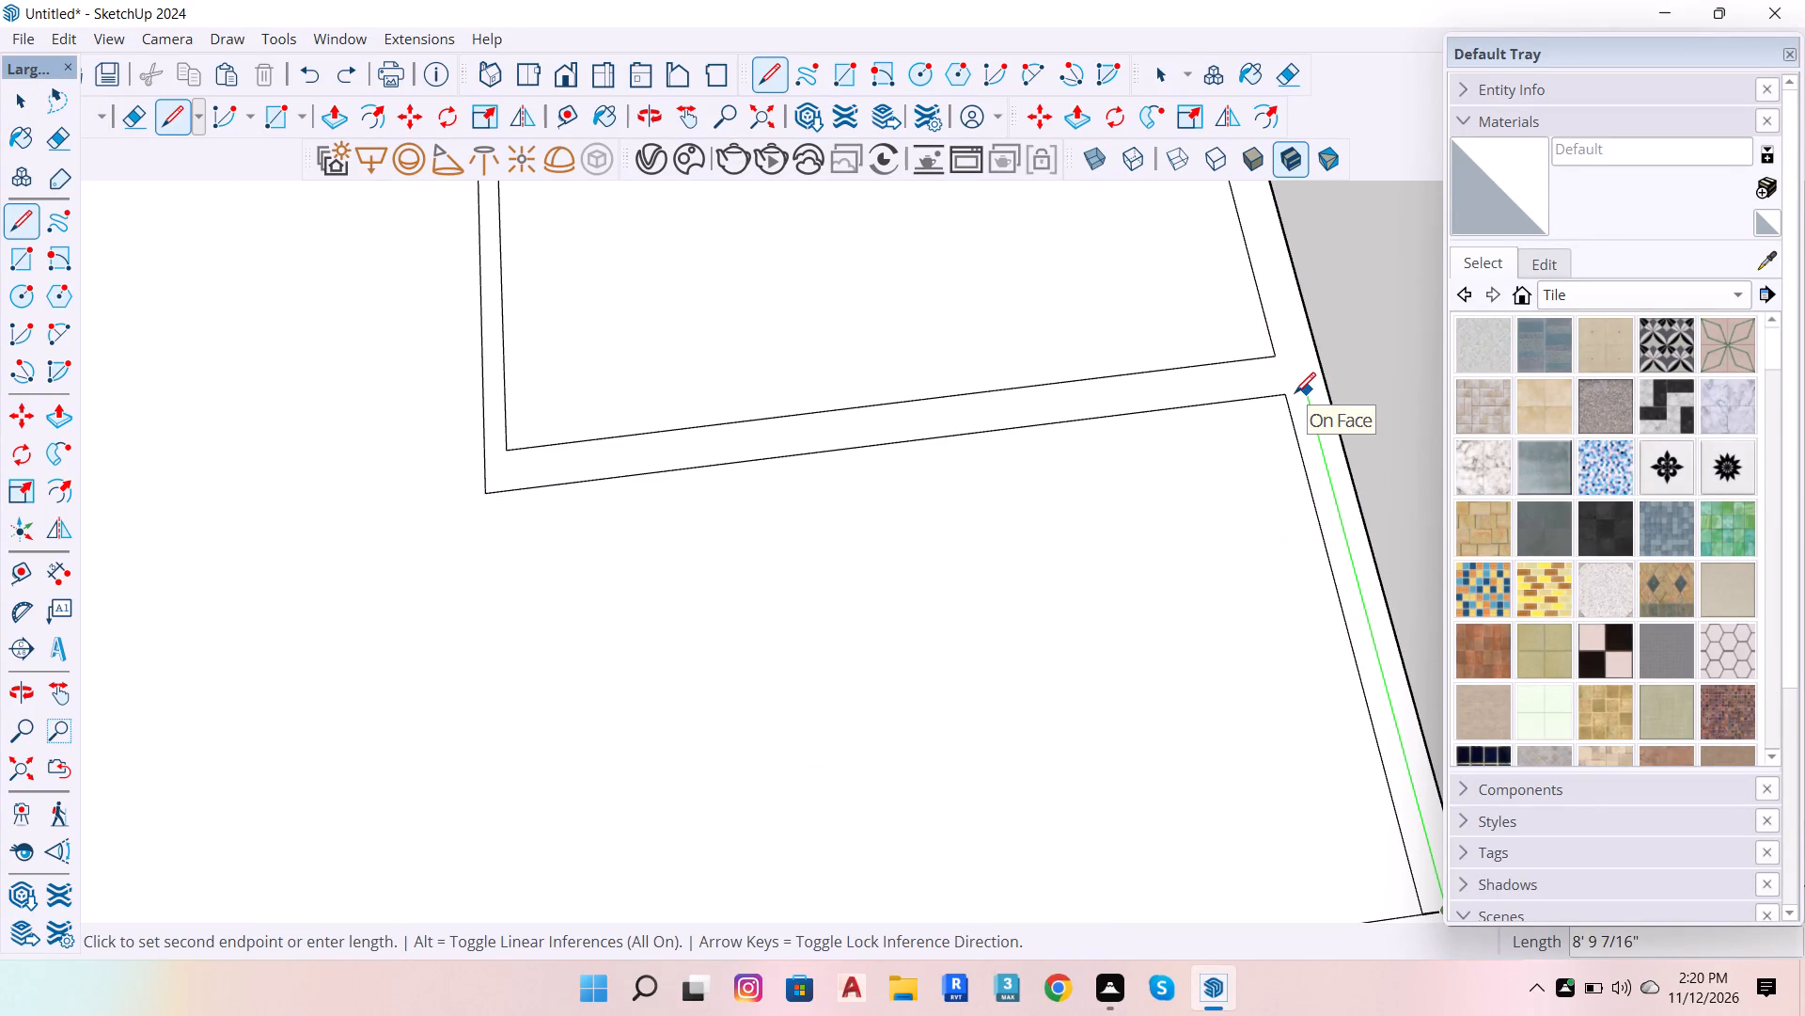
pyautogui.press('Up')
pyautogui.press('Left')
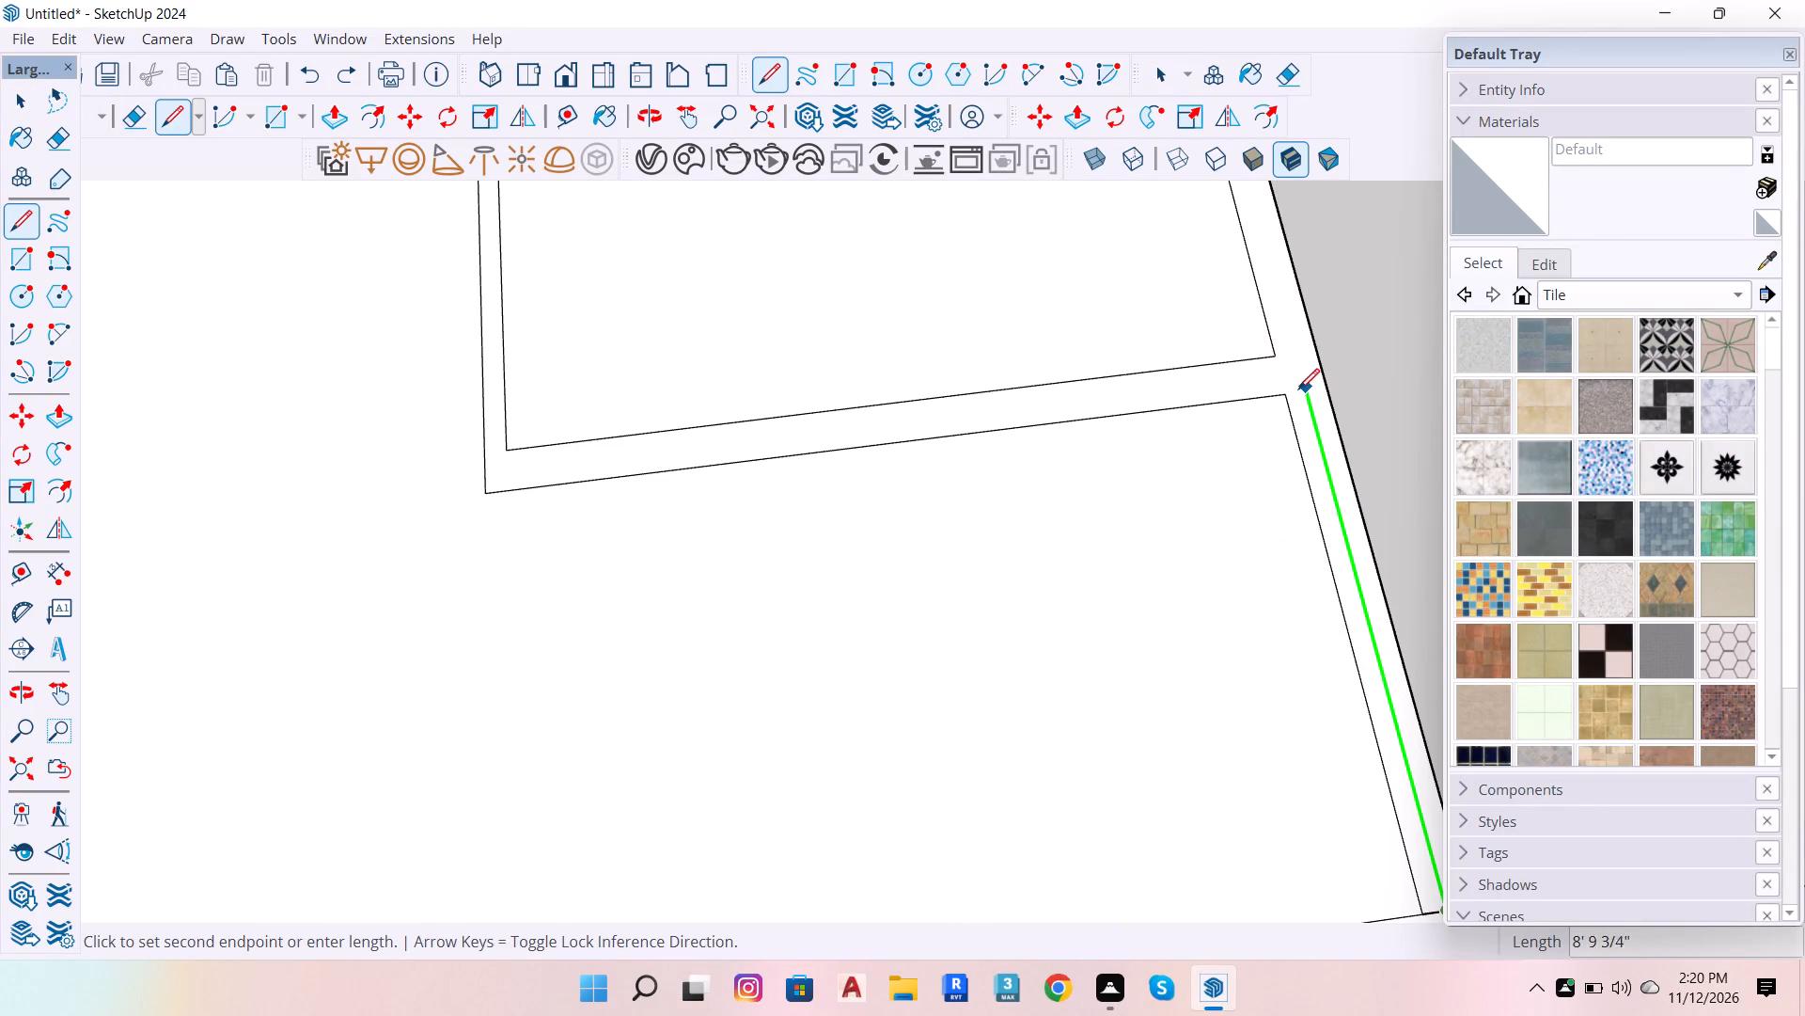
pyautogui.click(1280, 393)
pyautogui.click(1289, 396)
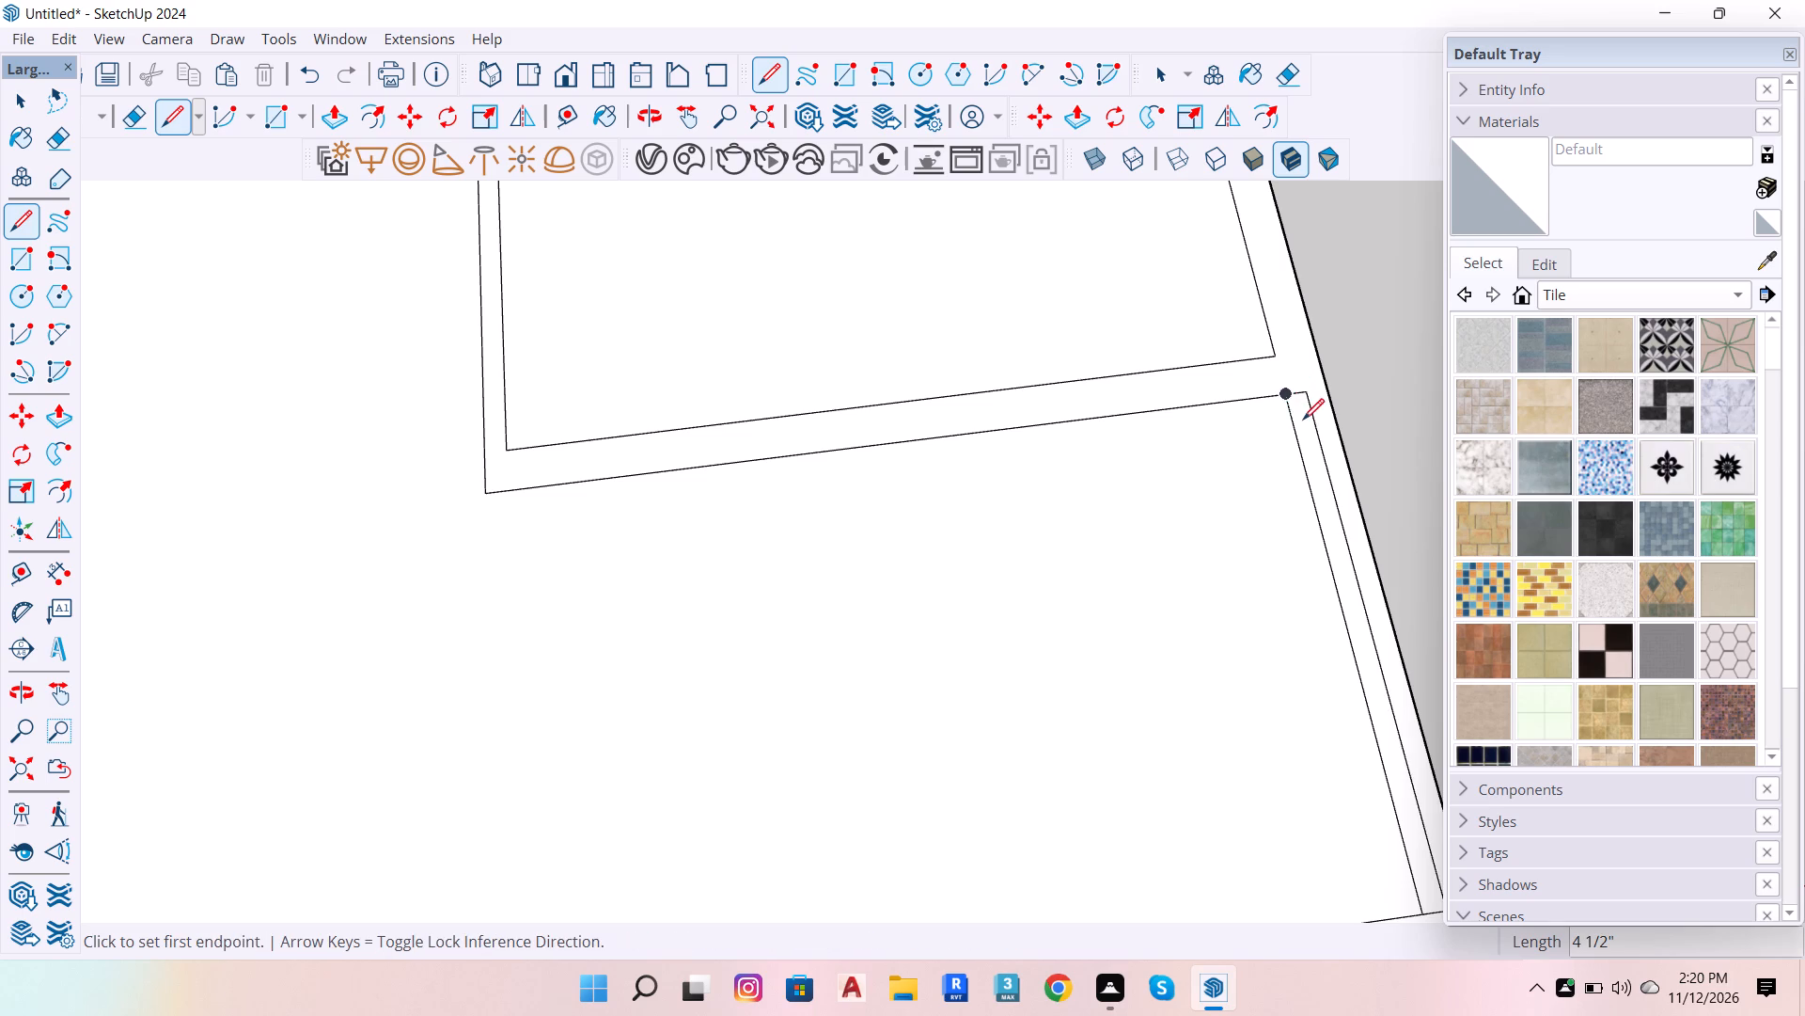
# Erase the old inner side-wall line beside the new one, between the cross wall and the base's near corner.
pyautogui.scroll(5, 1303, 420)
pyautogui.press('space')
pyautogui.press('e')
pyautogui.moveTo(1289, 419); pyautogui.dragTo(1267, 437)
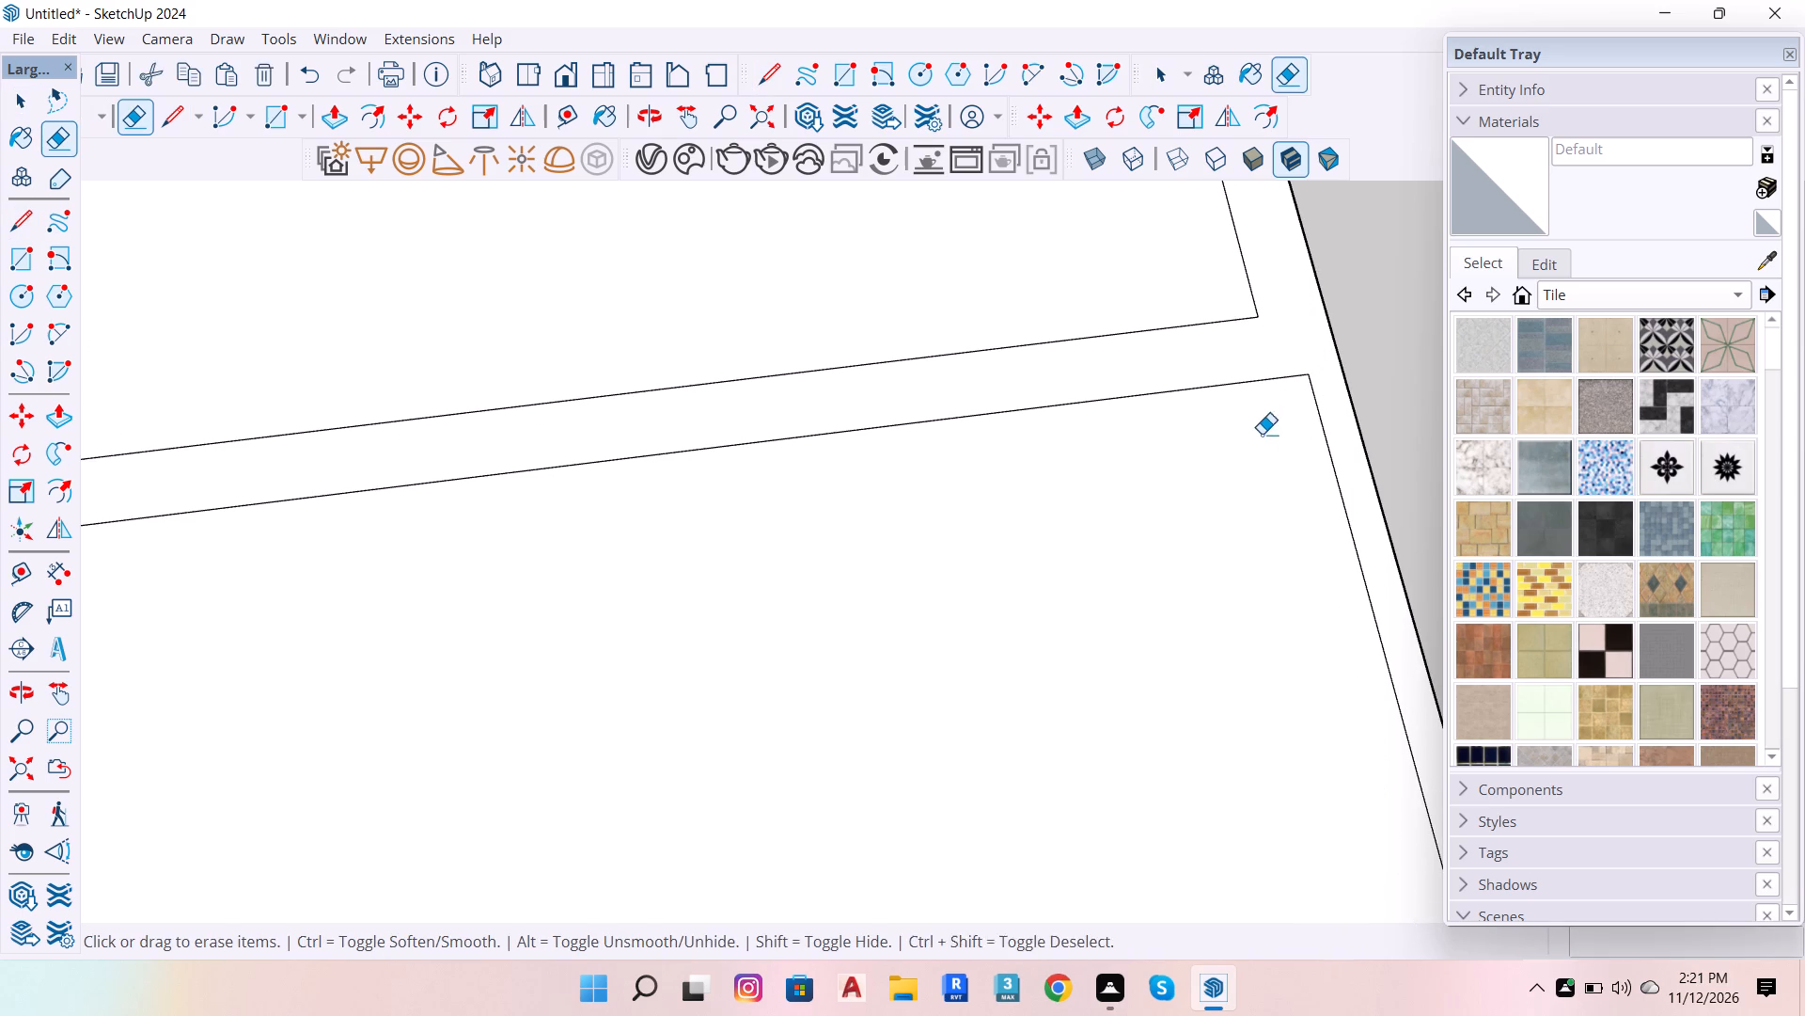
pyautogui.scroll(-12, 1220, 419)
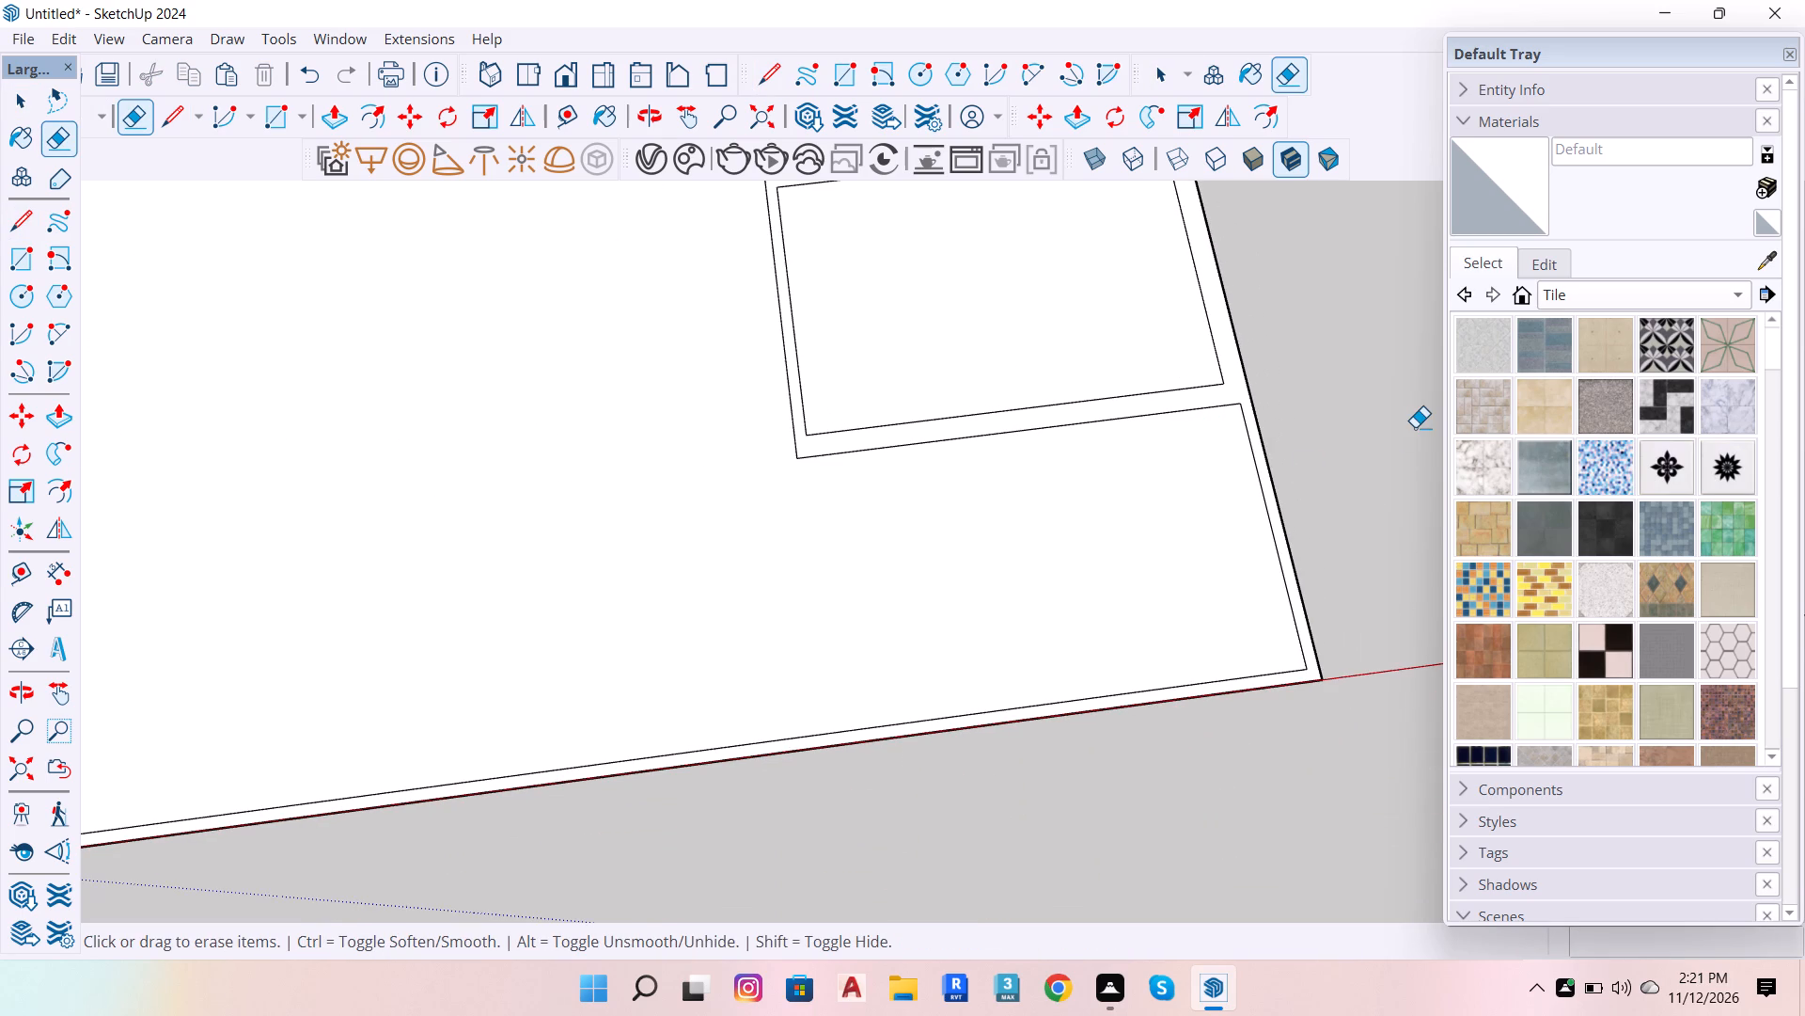
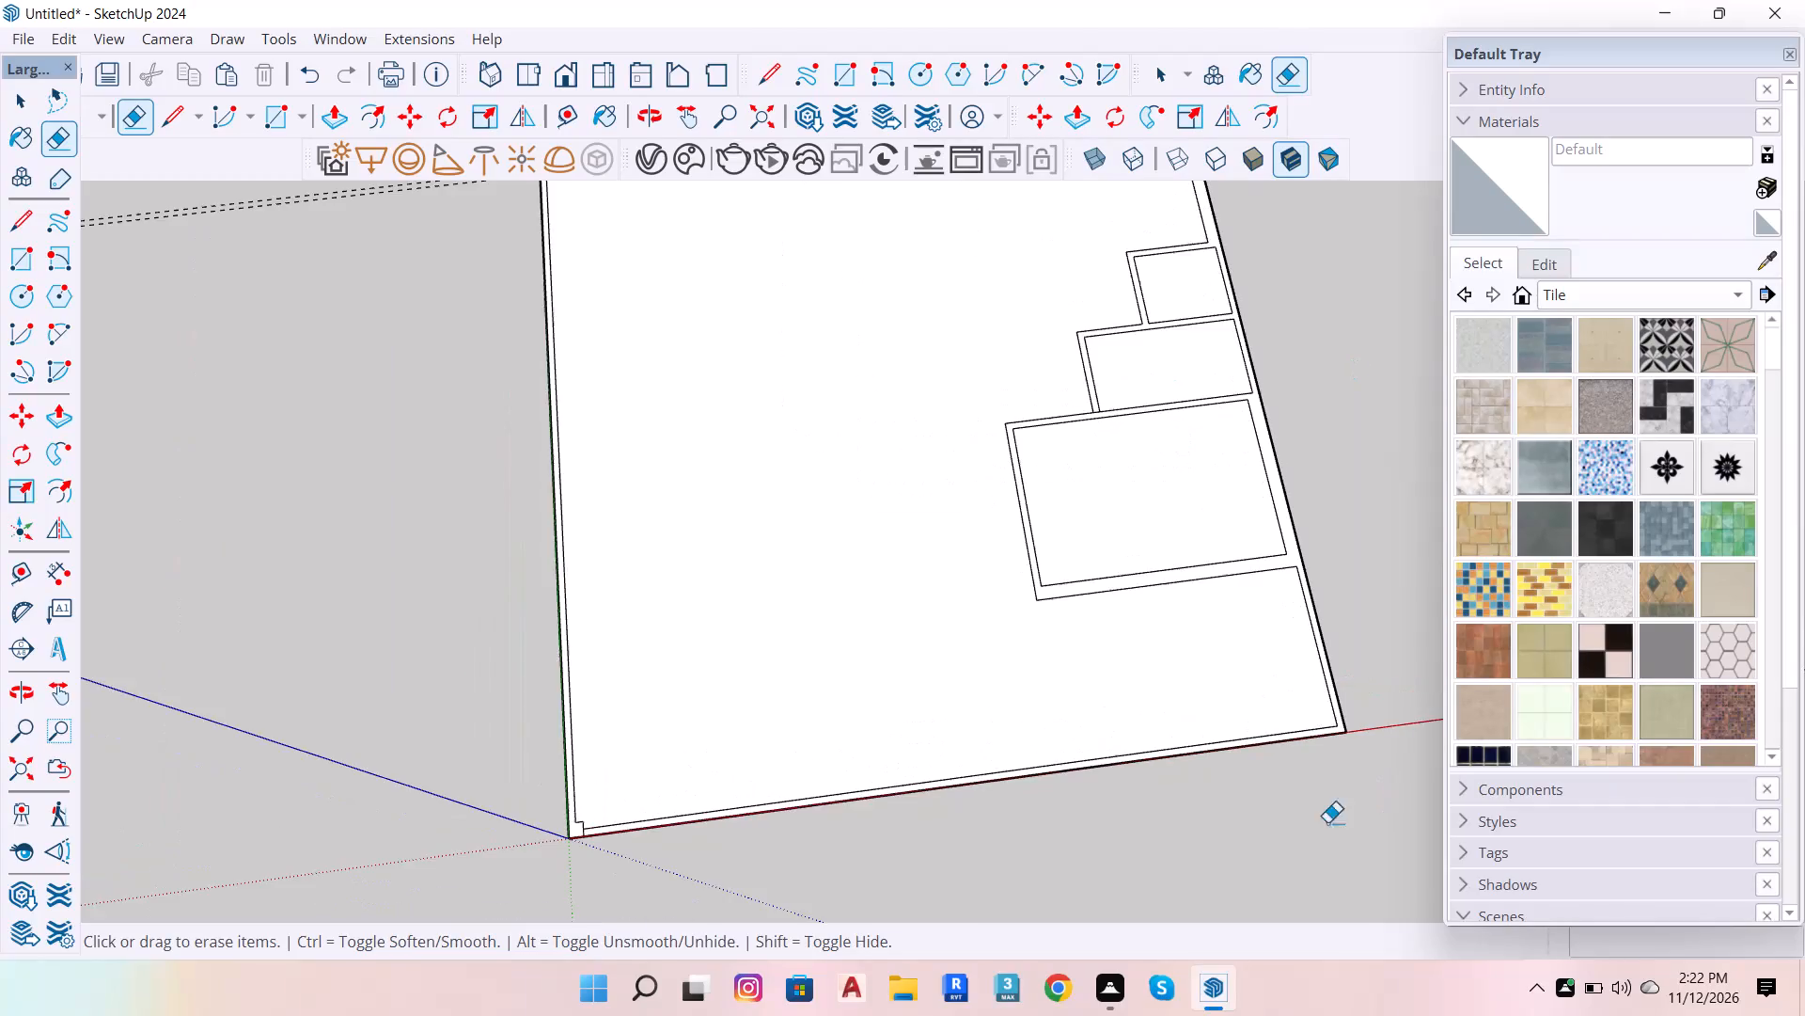
# Place a guide parallel to the green-axis side wall, 13' from its inner face.
pyautogui.scroll(-6, 1116, 699)
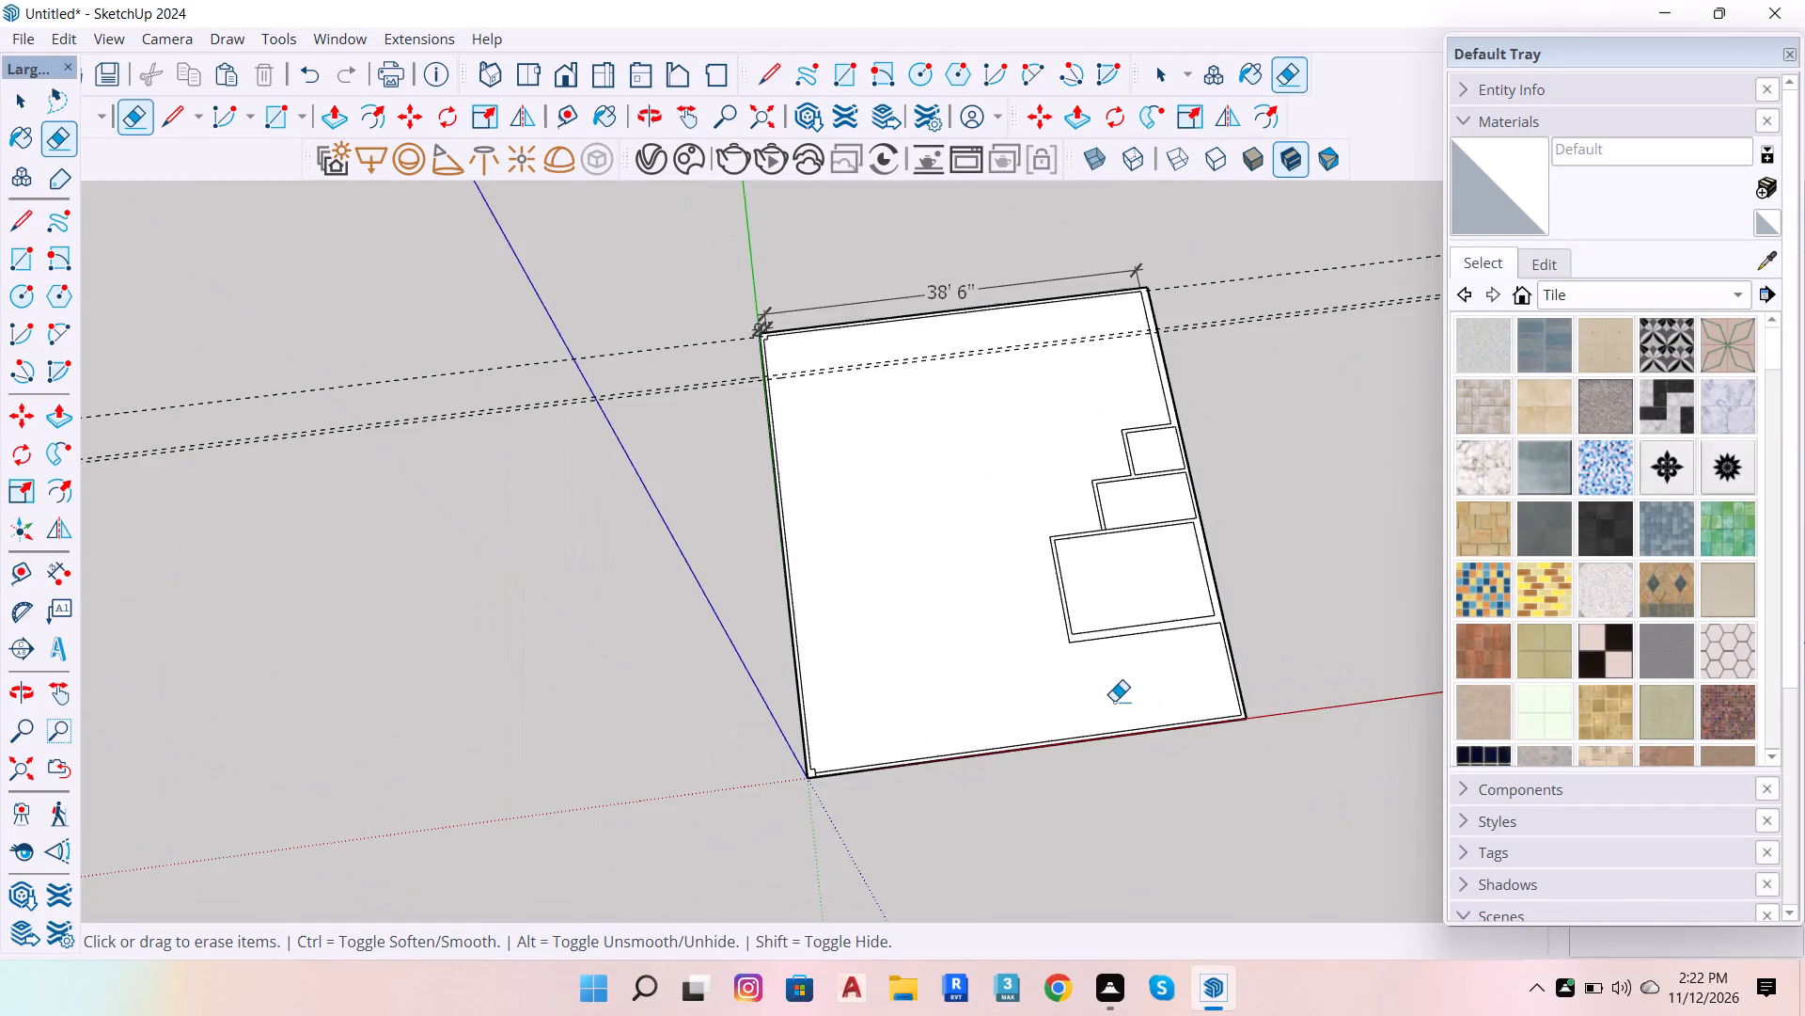
pyautogui.scroll(5, 1122, 535)
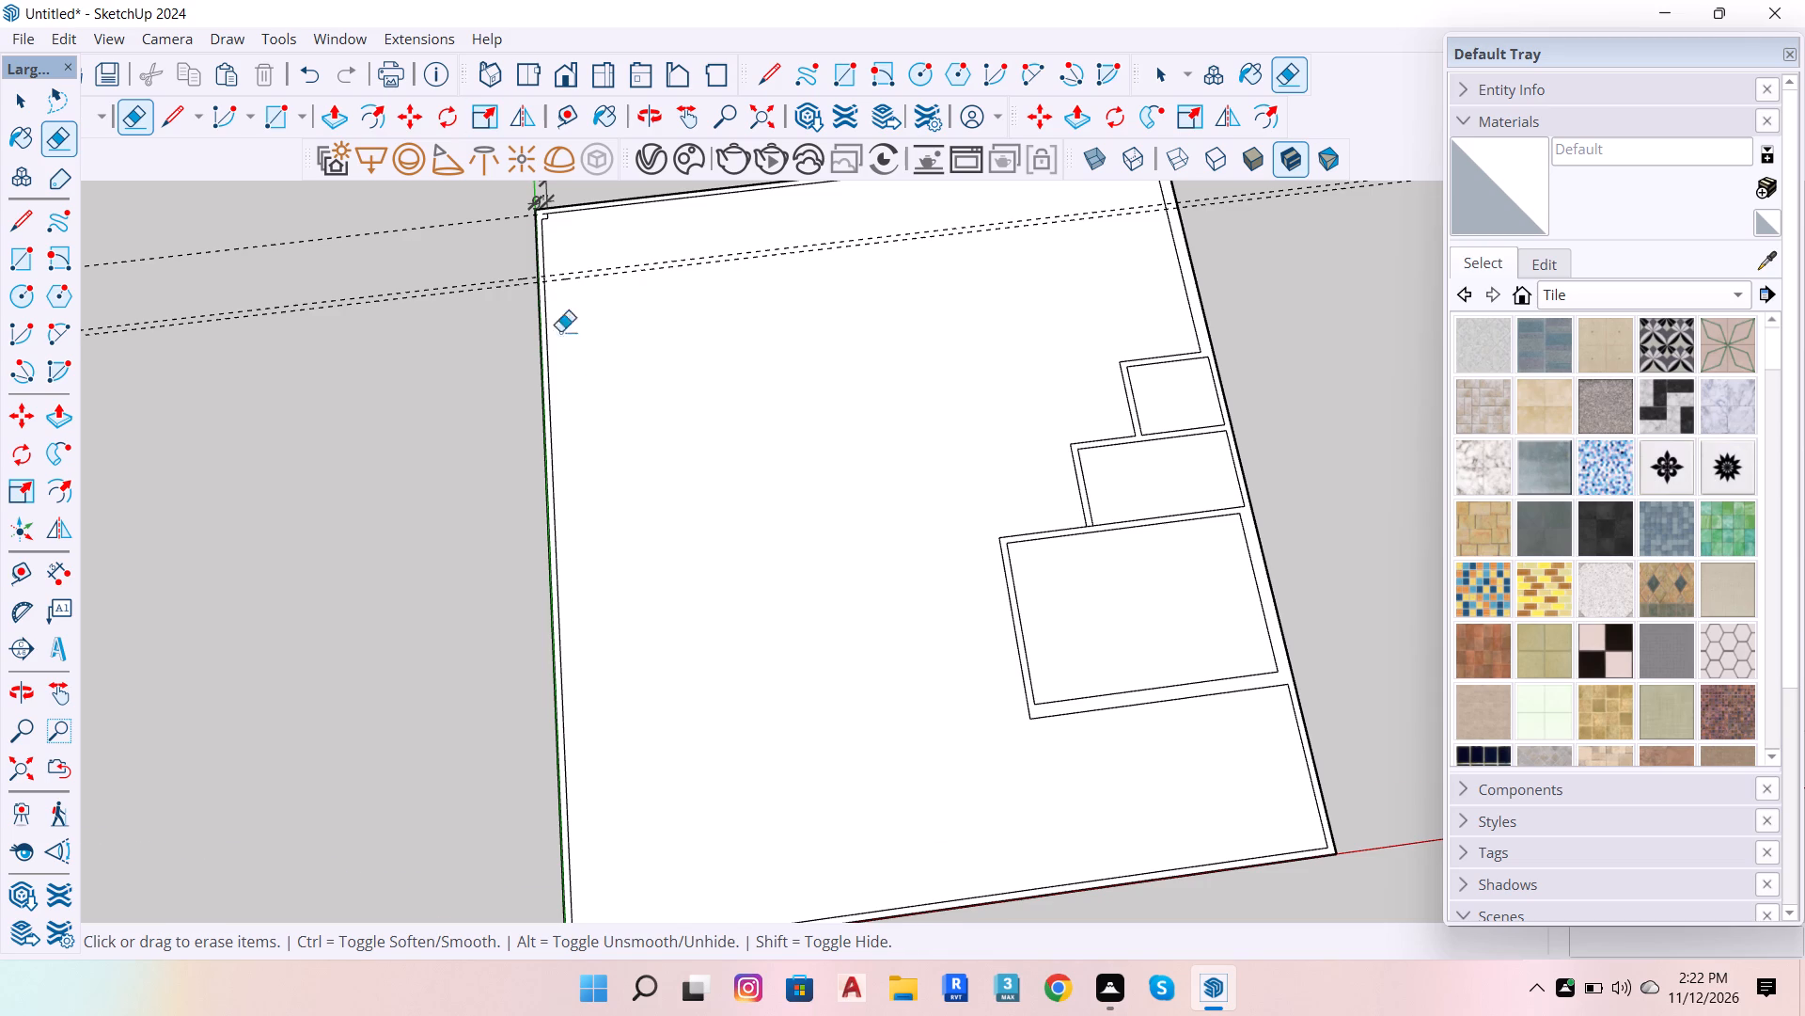
pyautogui.scroll(-4, 567, 371)
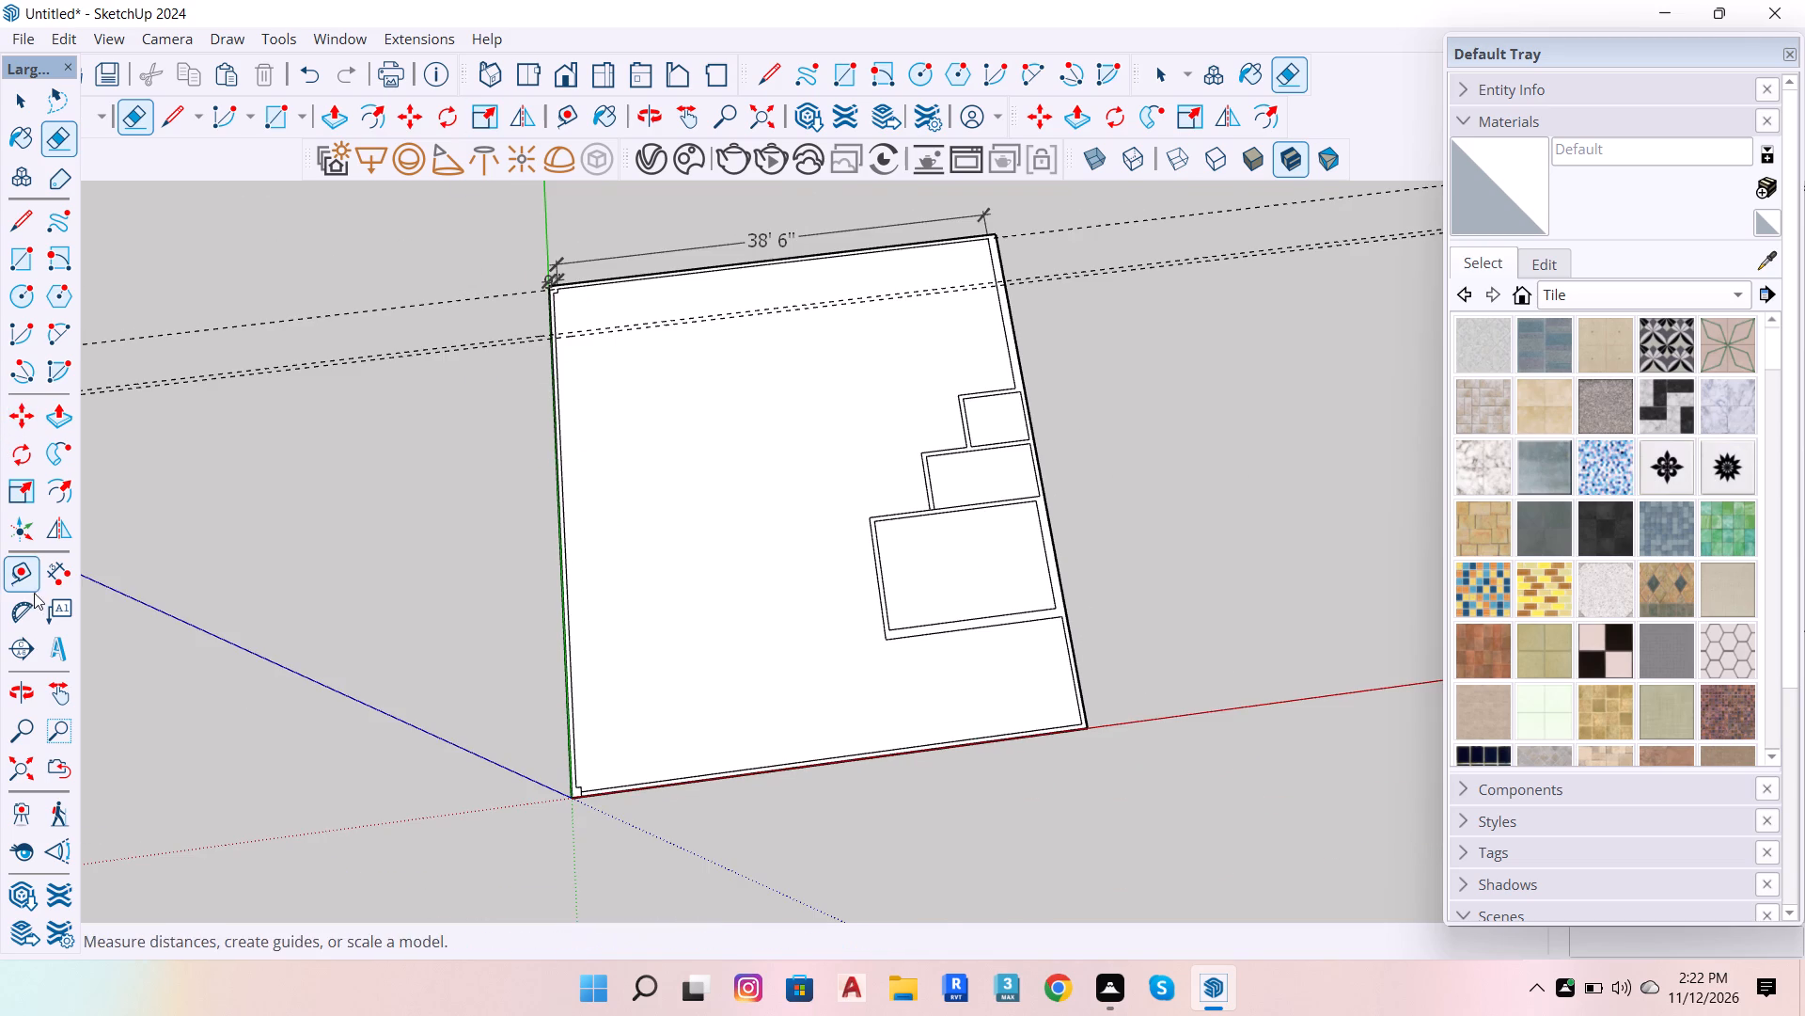
pyautogui.click(27, 575)
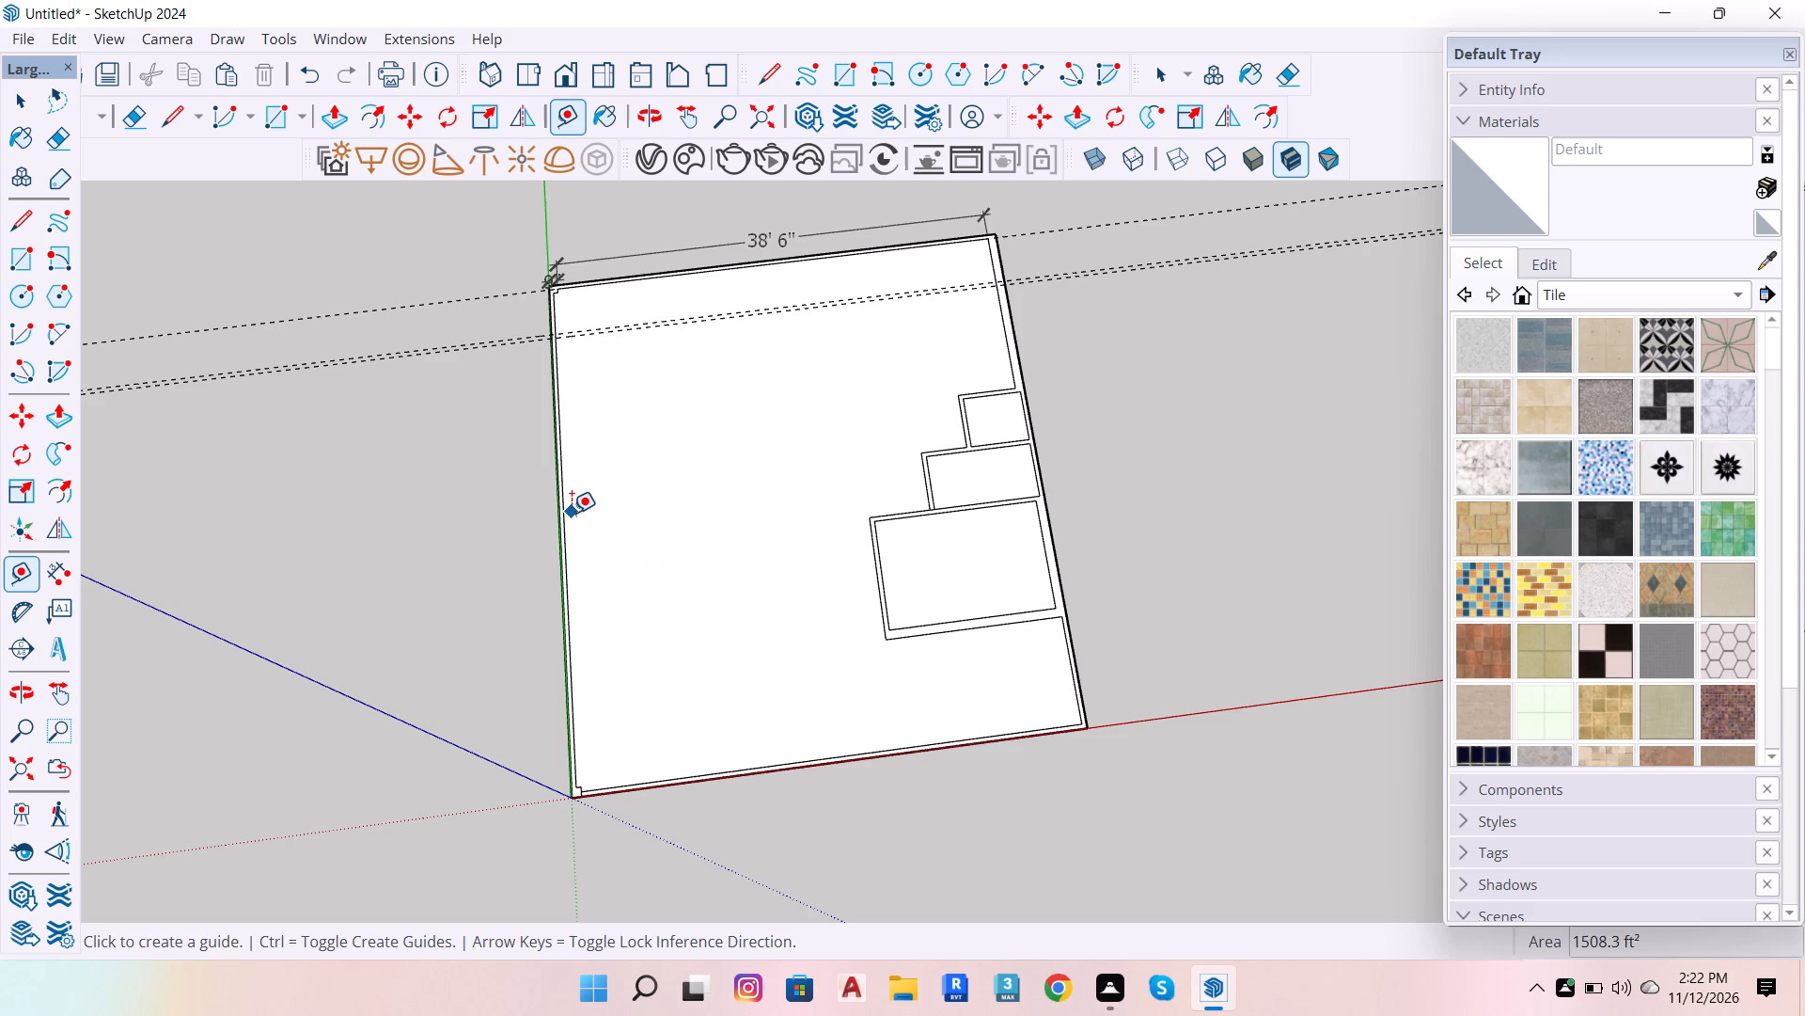
pyautogui.scroll(4, 562, 525)
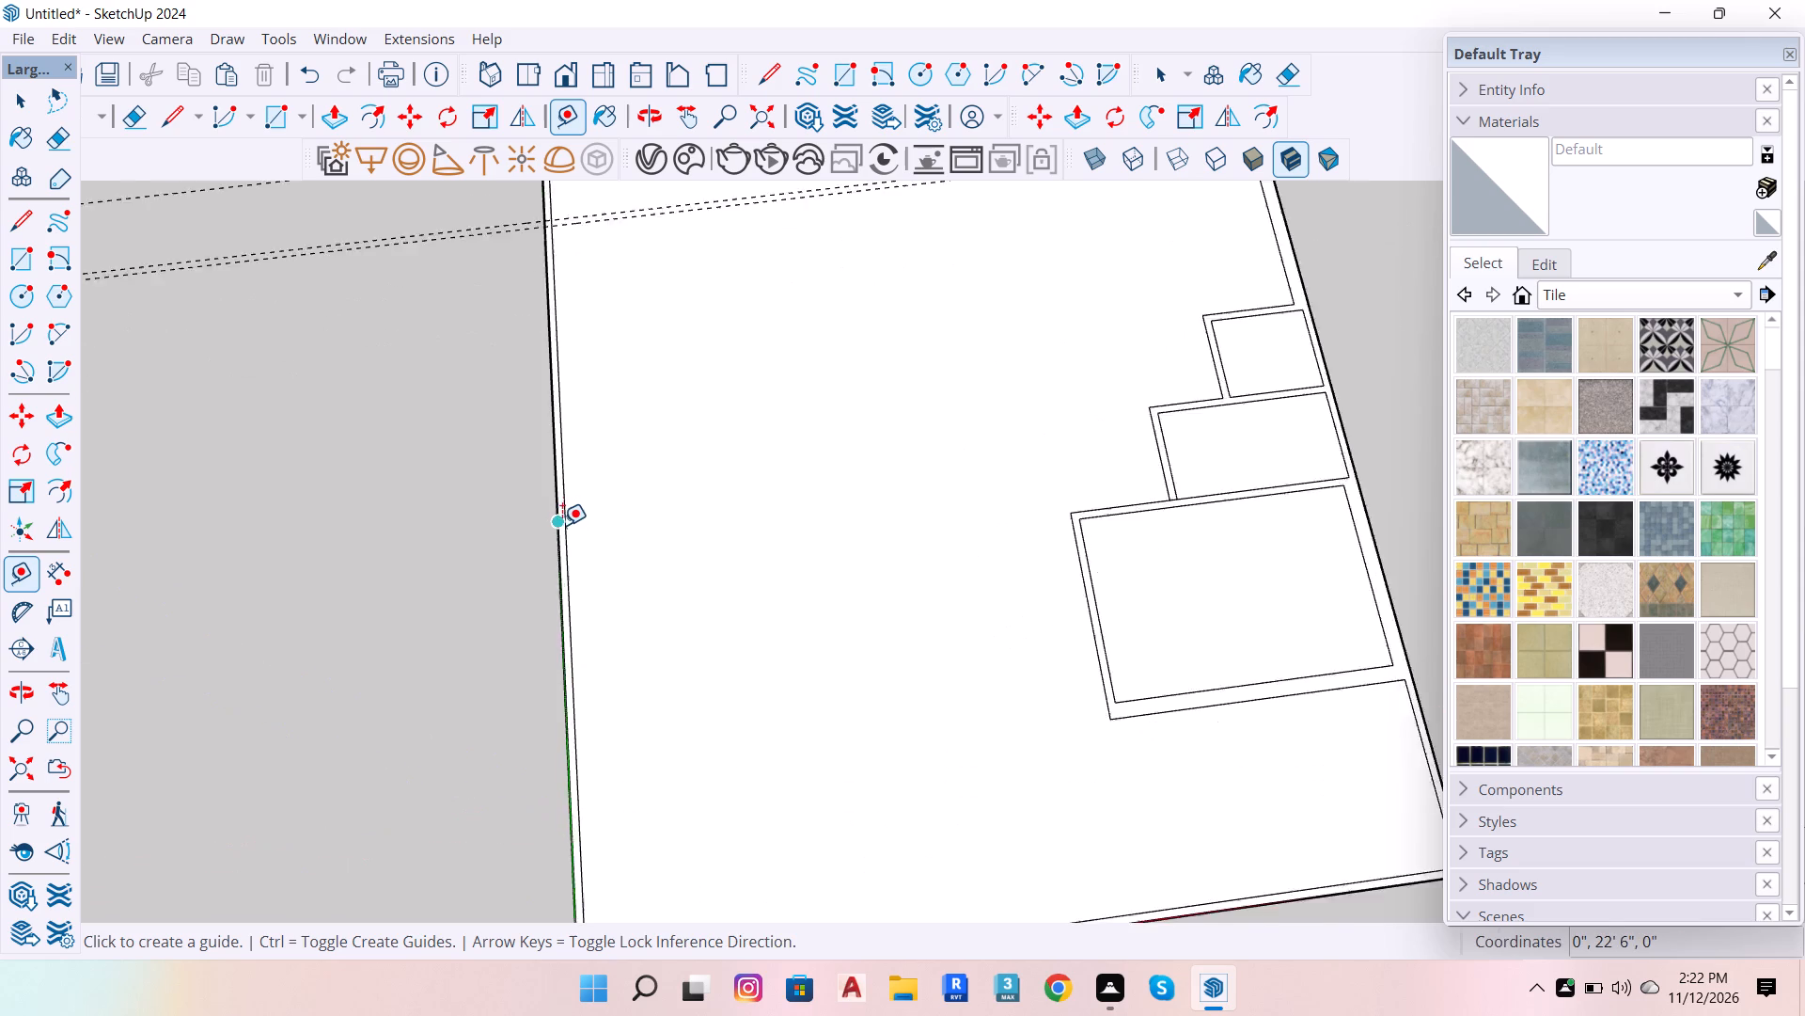
pyautogui.scroll(2, 562, 525)
pyautogui.click(572, 550)
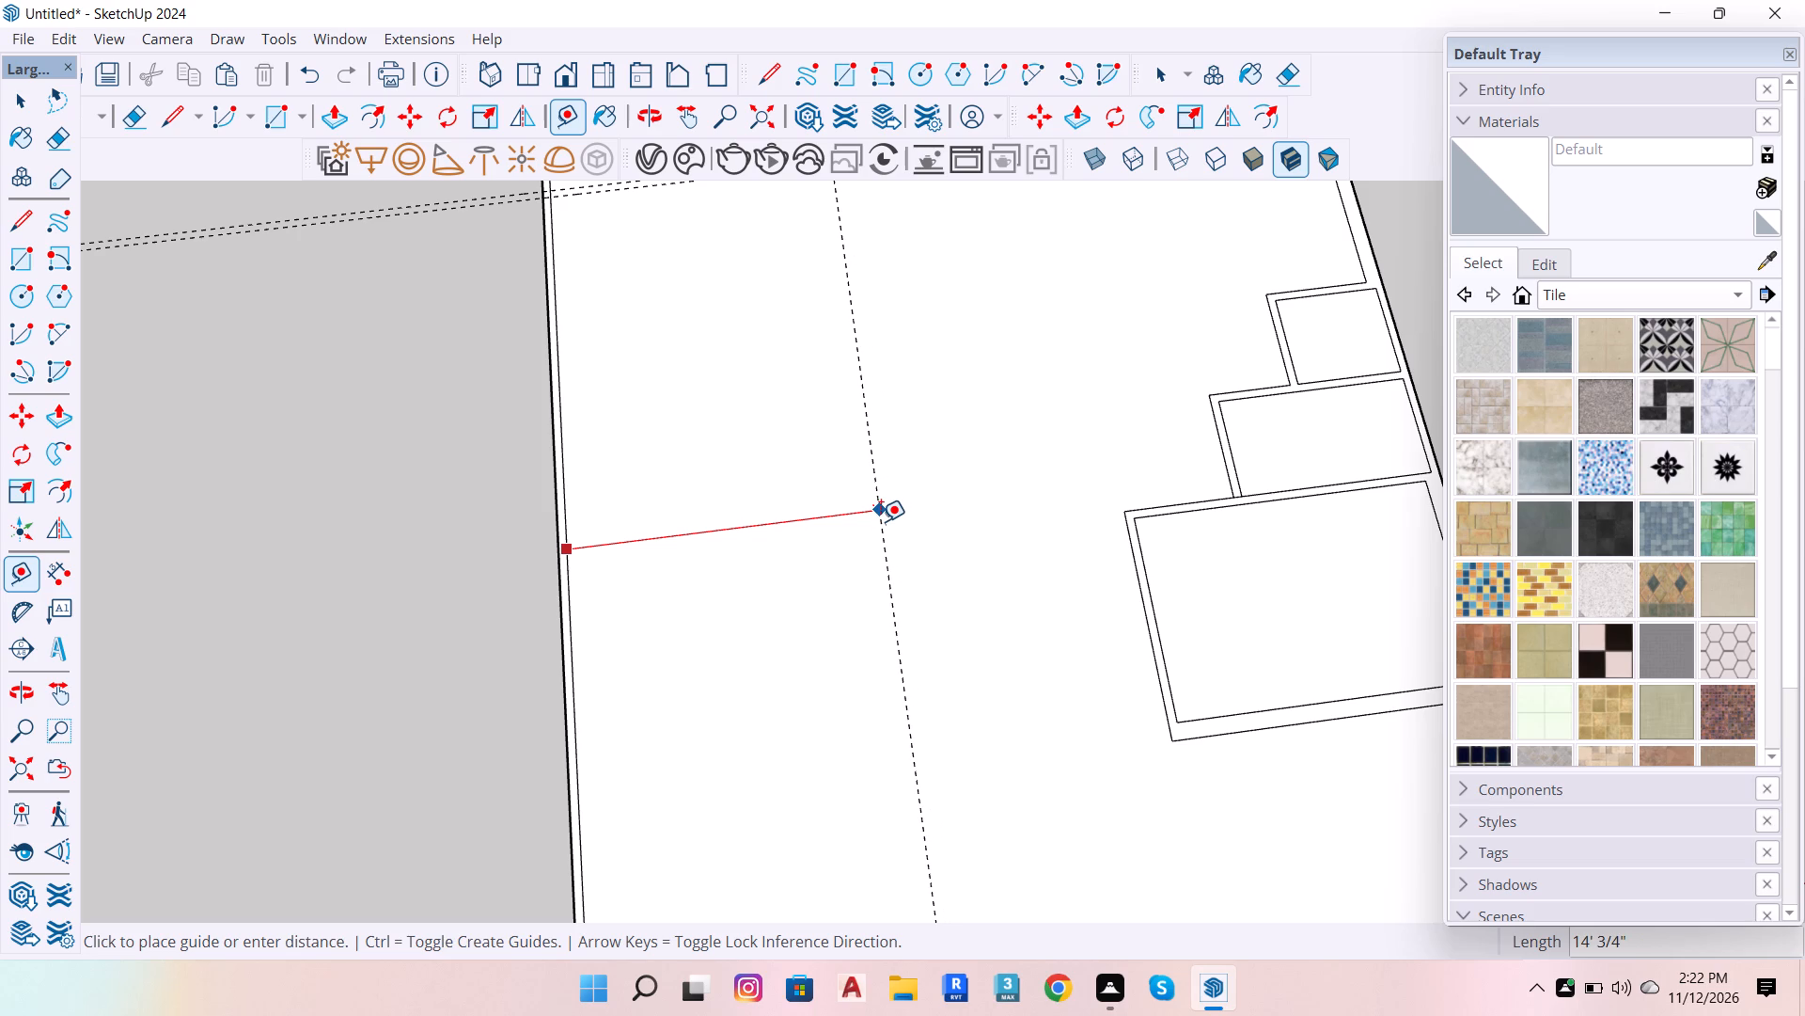
pyautogui.press('1')
pyautogui.write("3'")
pyautogui.press('Return')
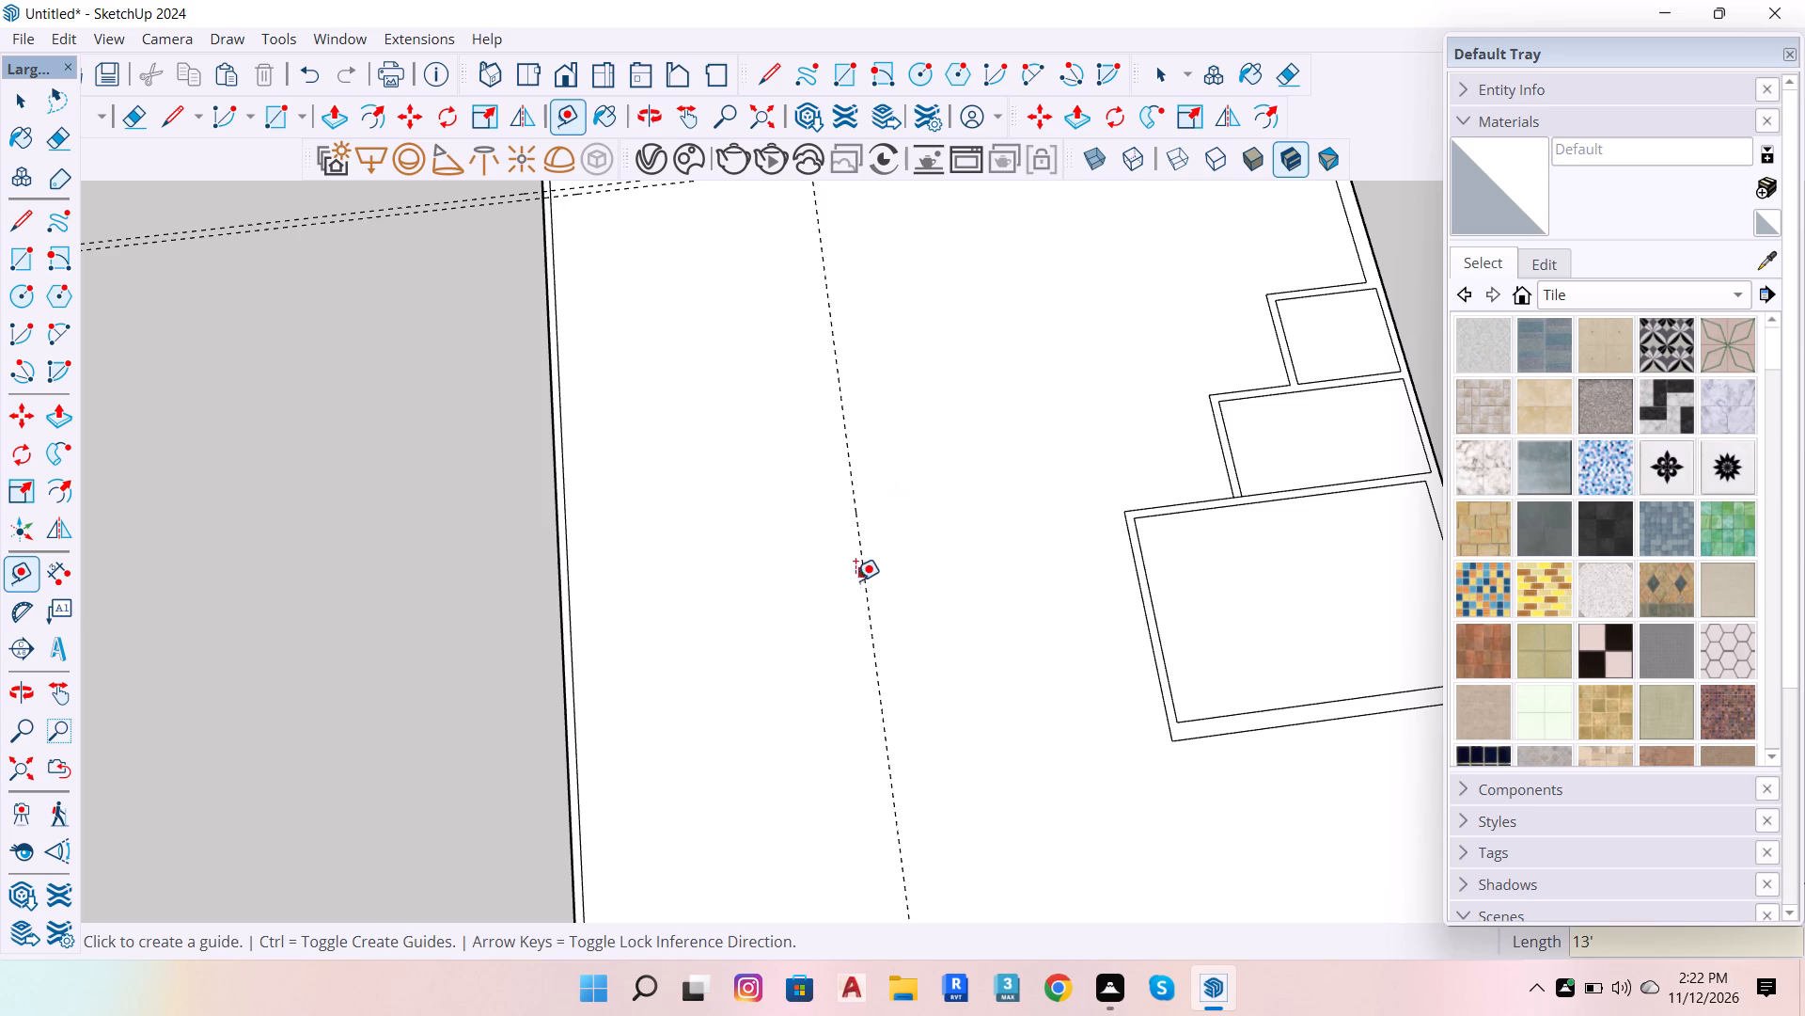
# Add two more parallel guides offset 4.5" and 9" from the 13' guide, on the rooms' side.
pyautogui.click(867, 617)
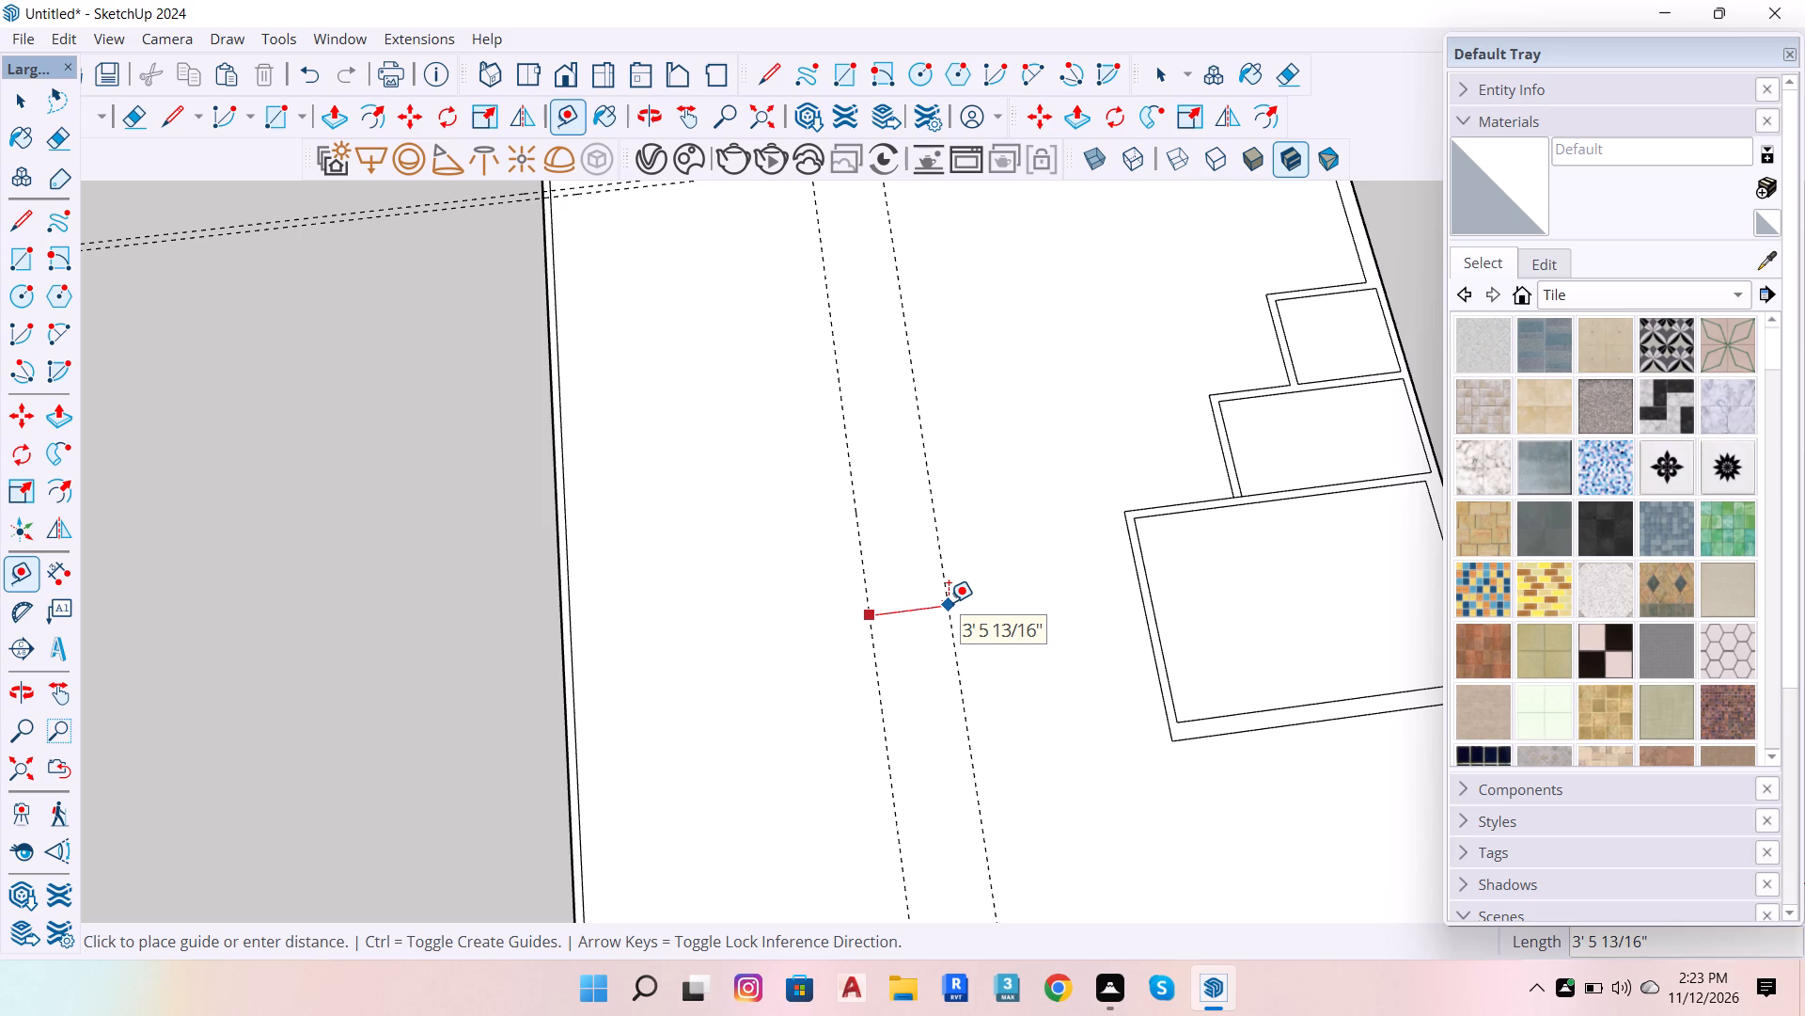
pyautogui.write('4.5')
pyautogui.press('Return')
pyautogui.scroll(5, 817, 679)
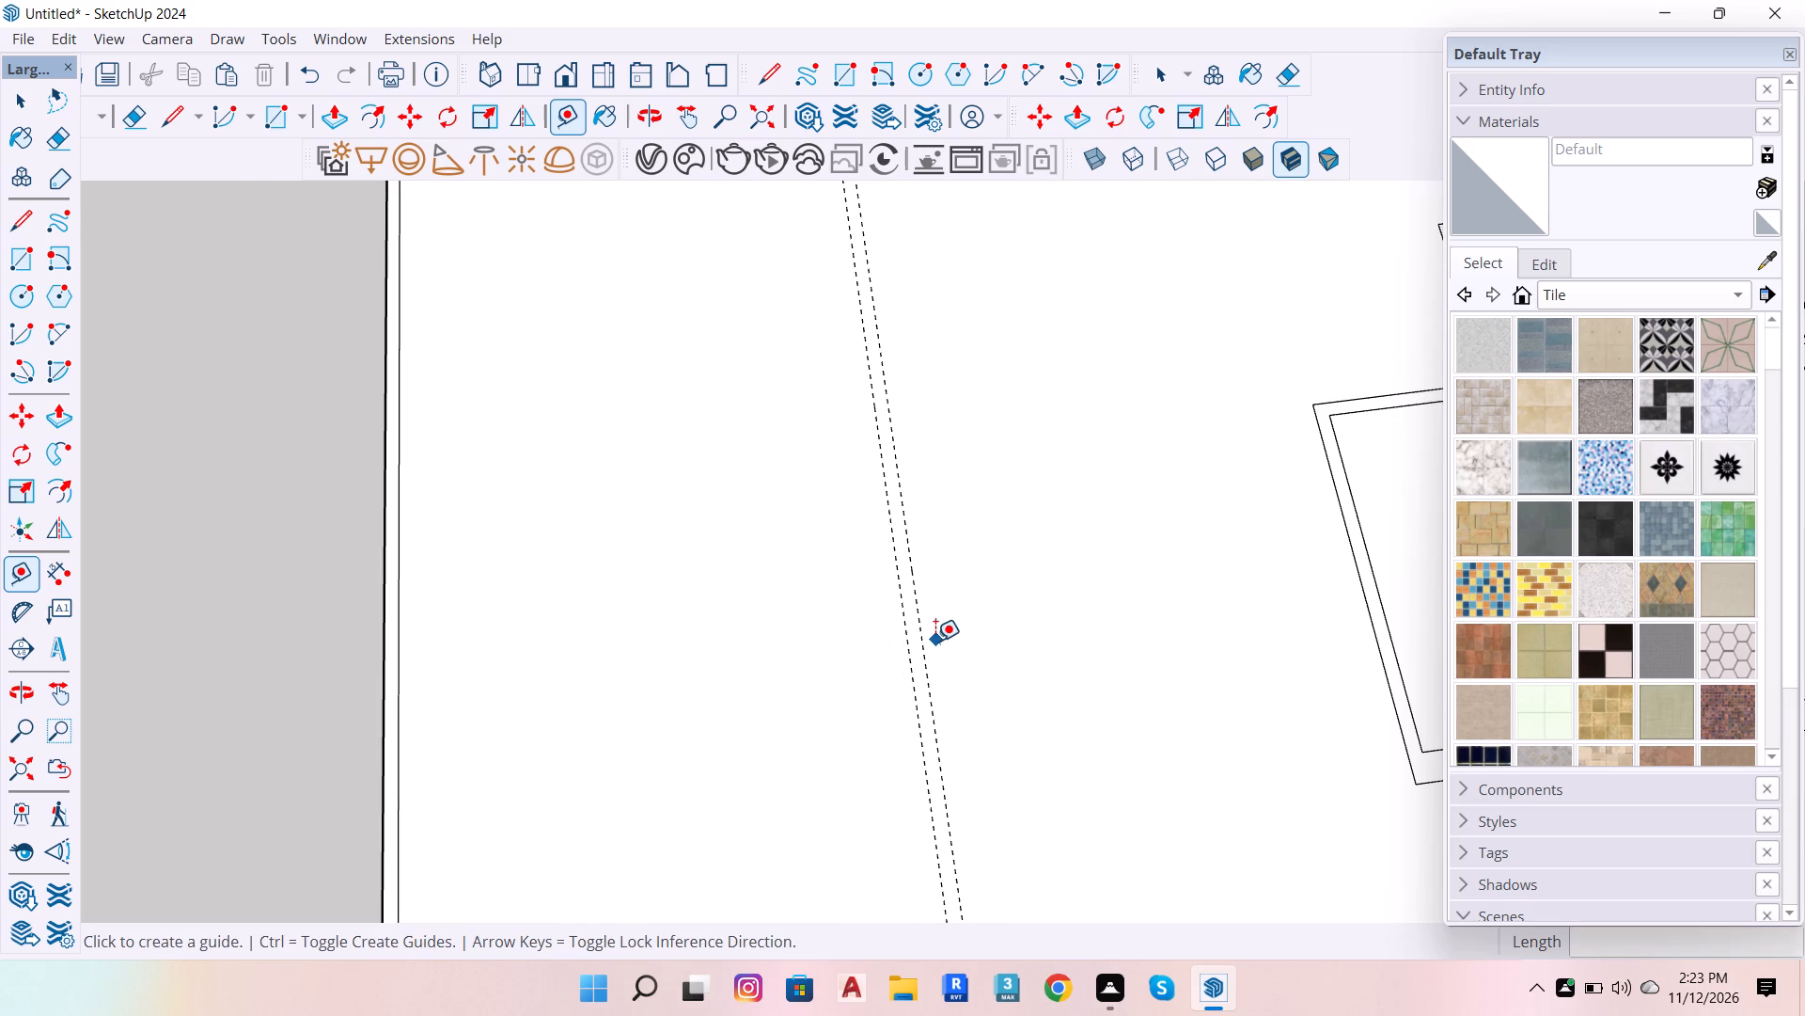
pyautogui.click(905, 659)
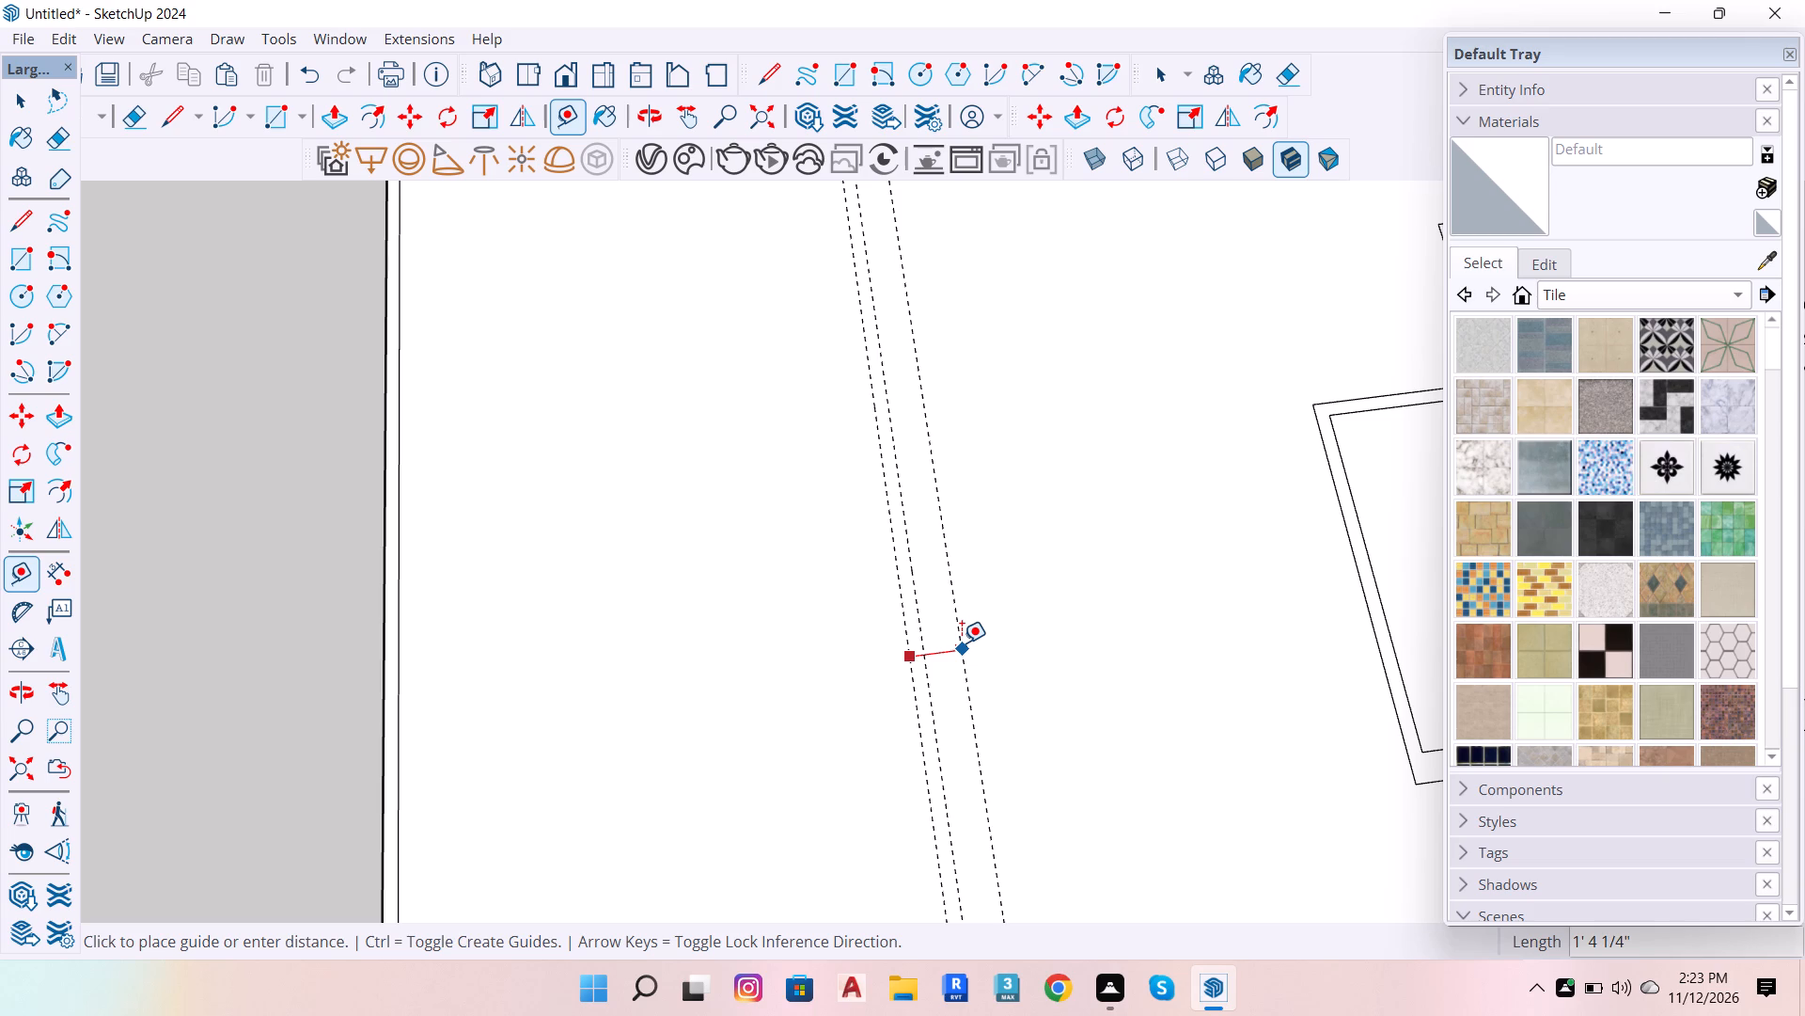
pyautogui.press('9')
pyautogui.press('Return')
# Draw a line along the red axis from the largest room's inner corner to the nearest of the three parallel guides.
pyautogui.scroll(-10, 746, 832)
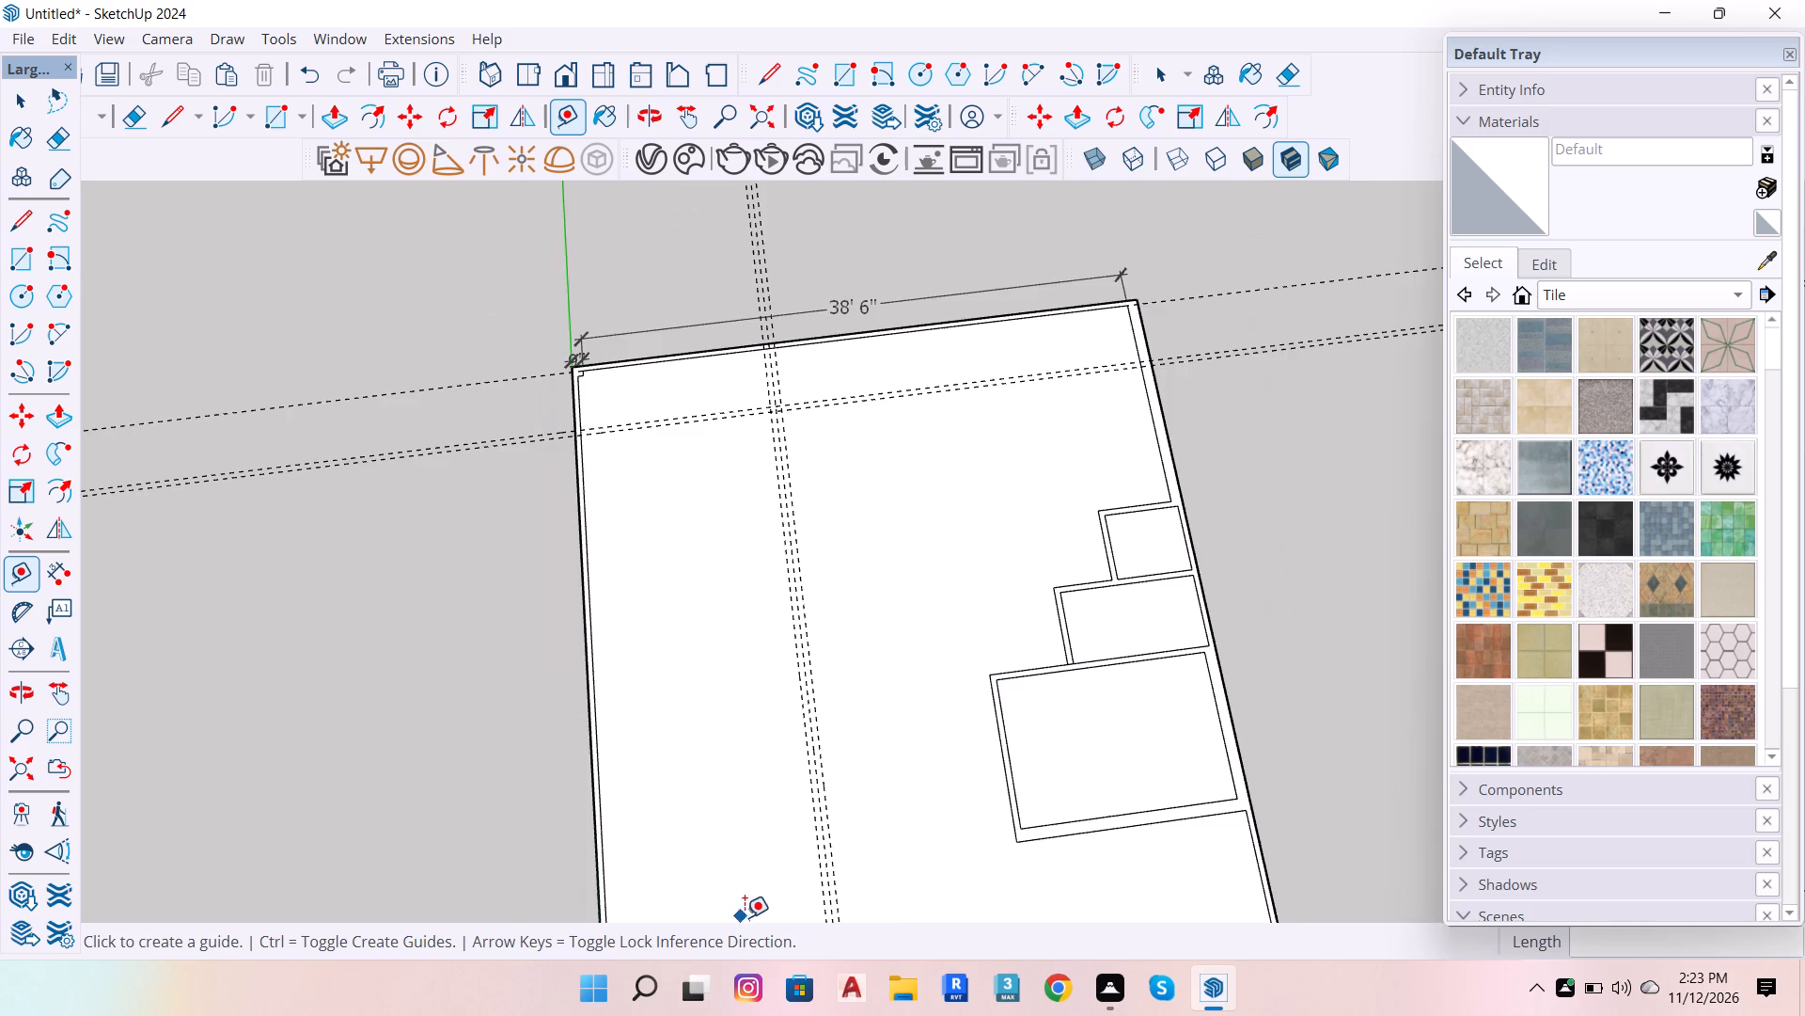
pyautogui.scroll(4, 882, 801)
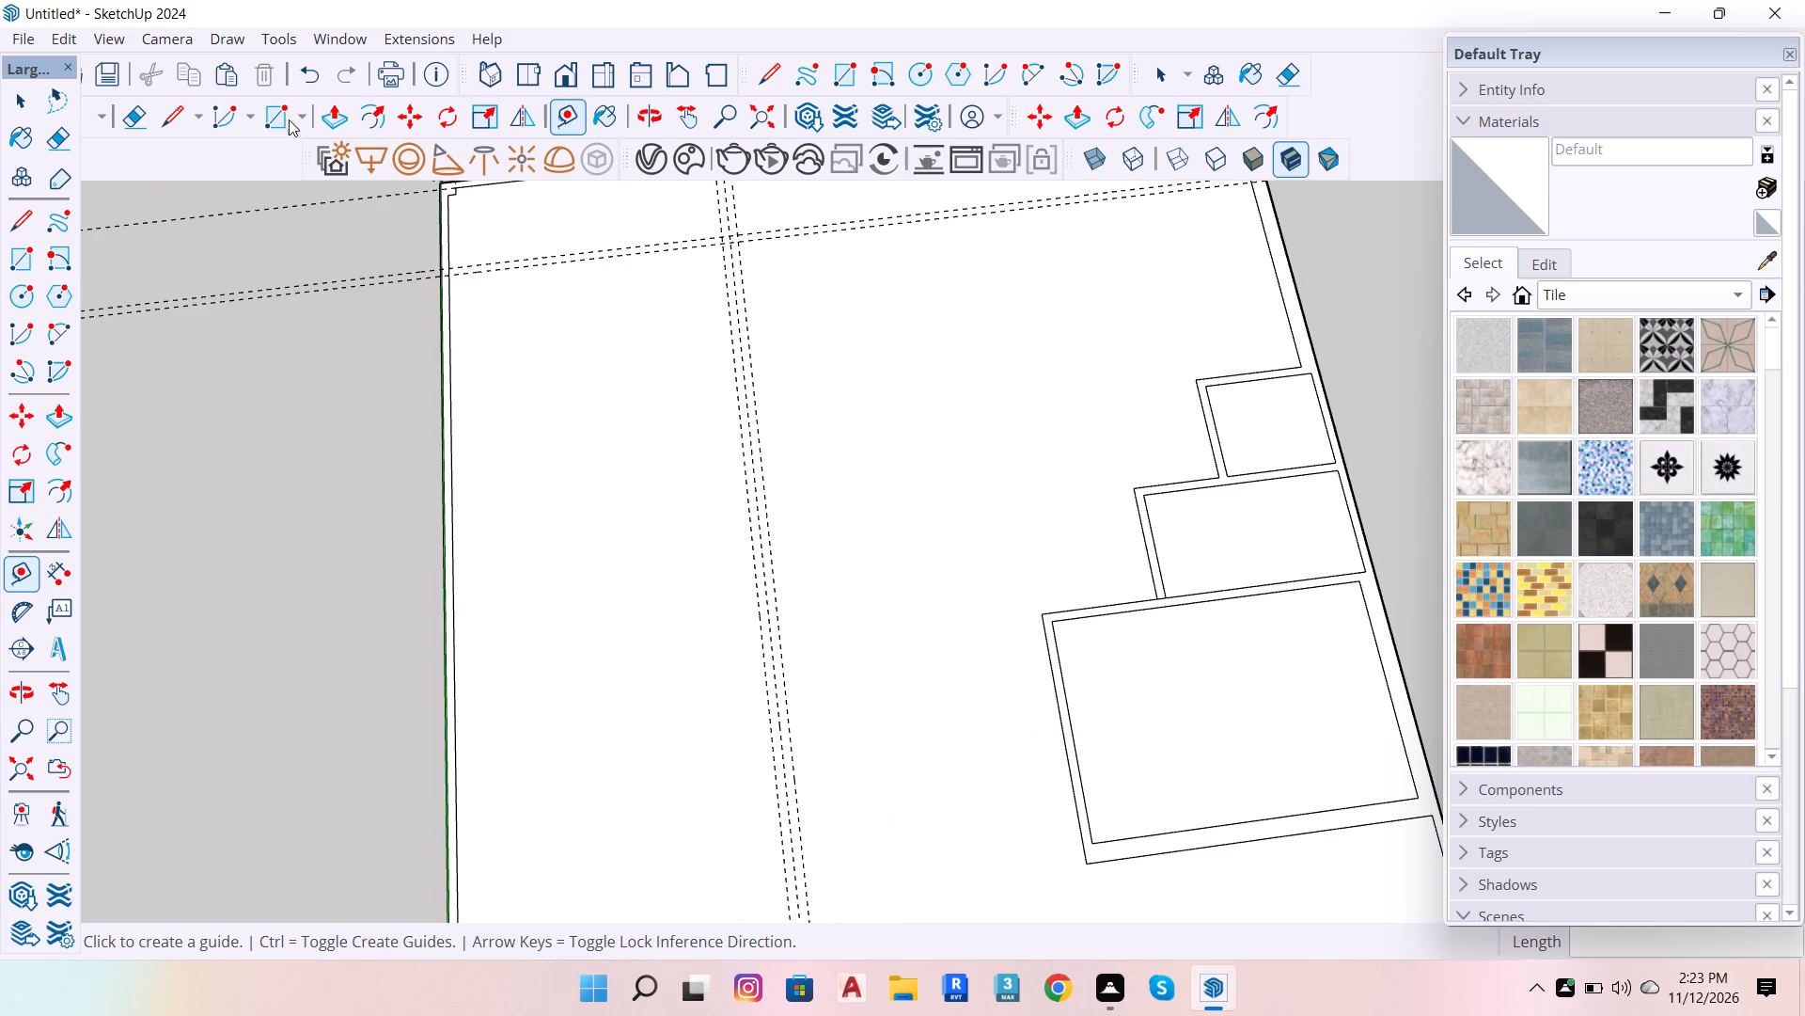
pyautogui.click(175, 116)
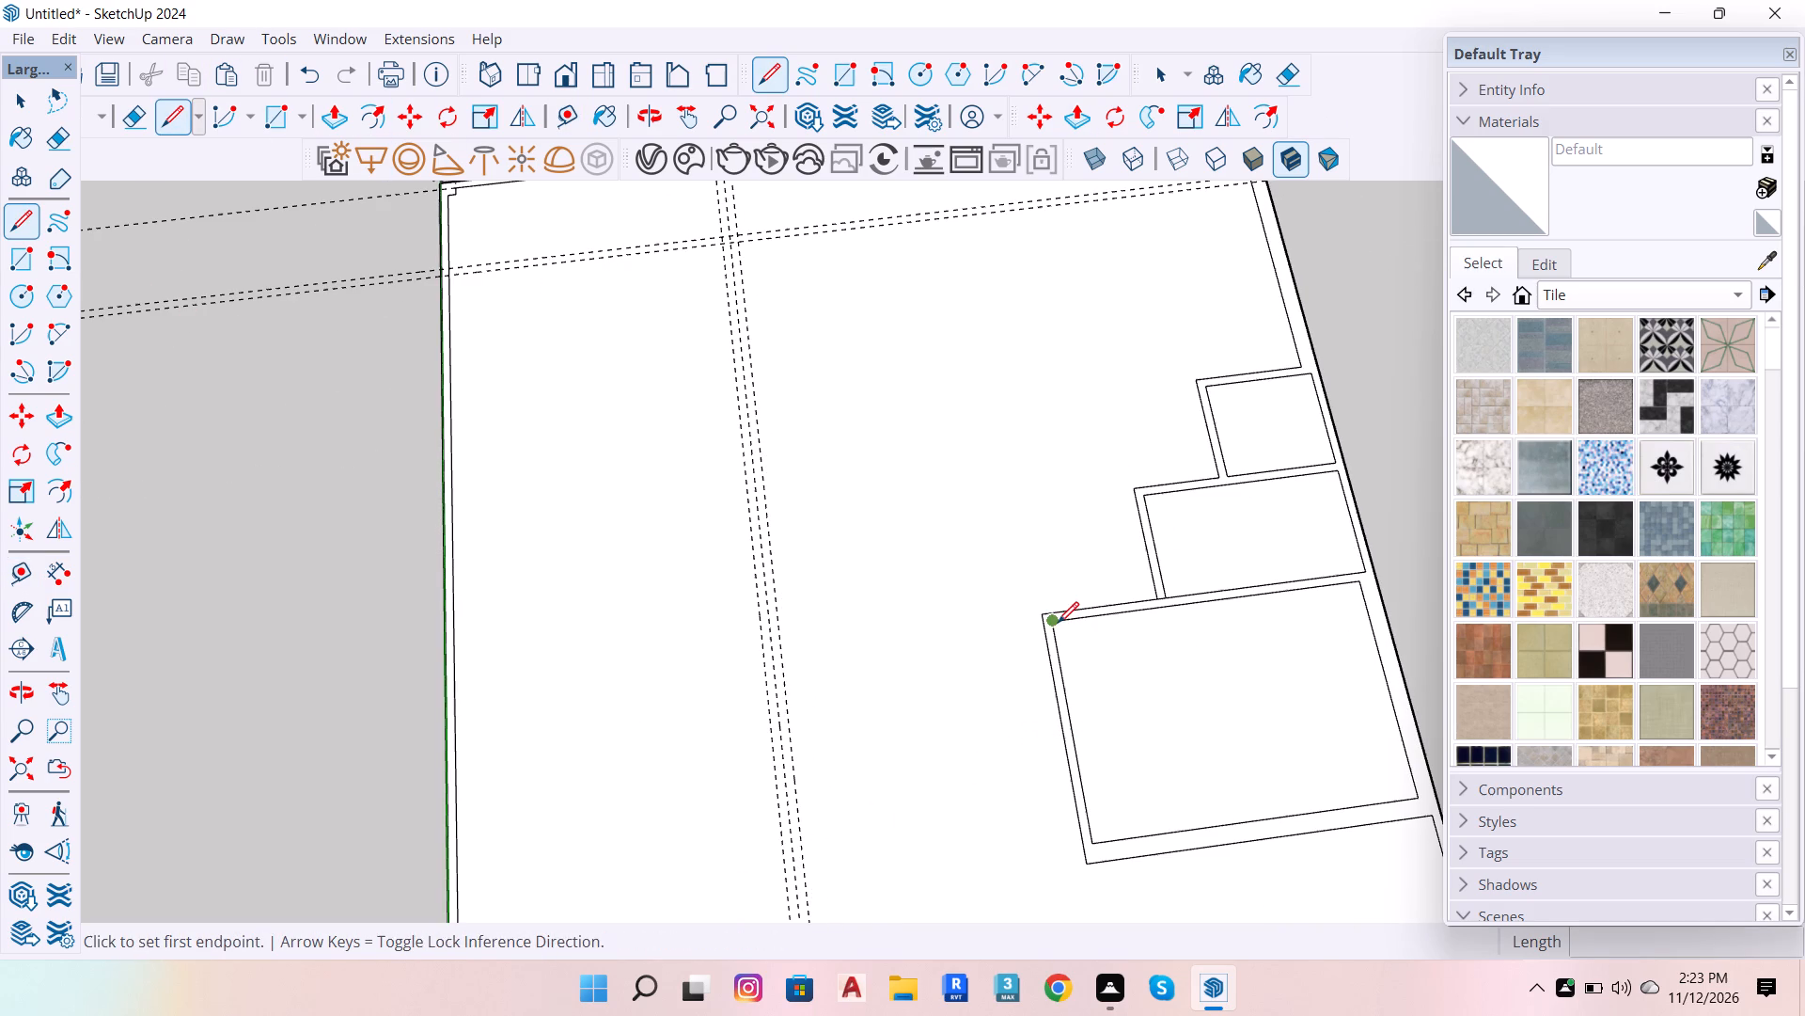
pyautogui.click(1057, 623)
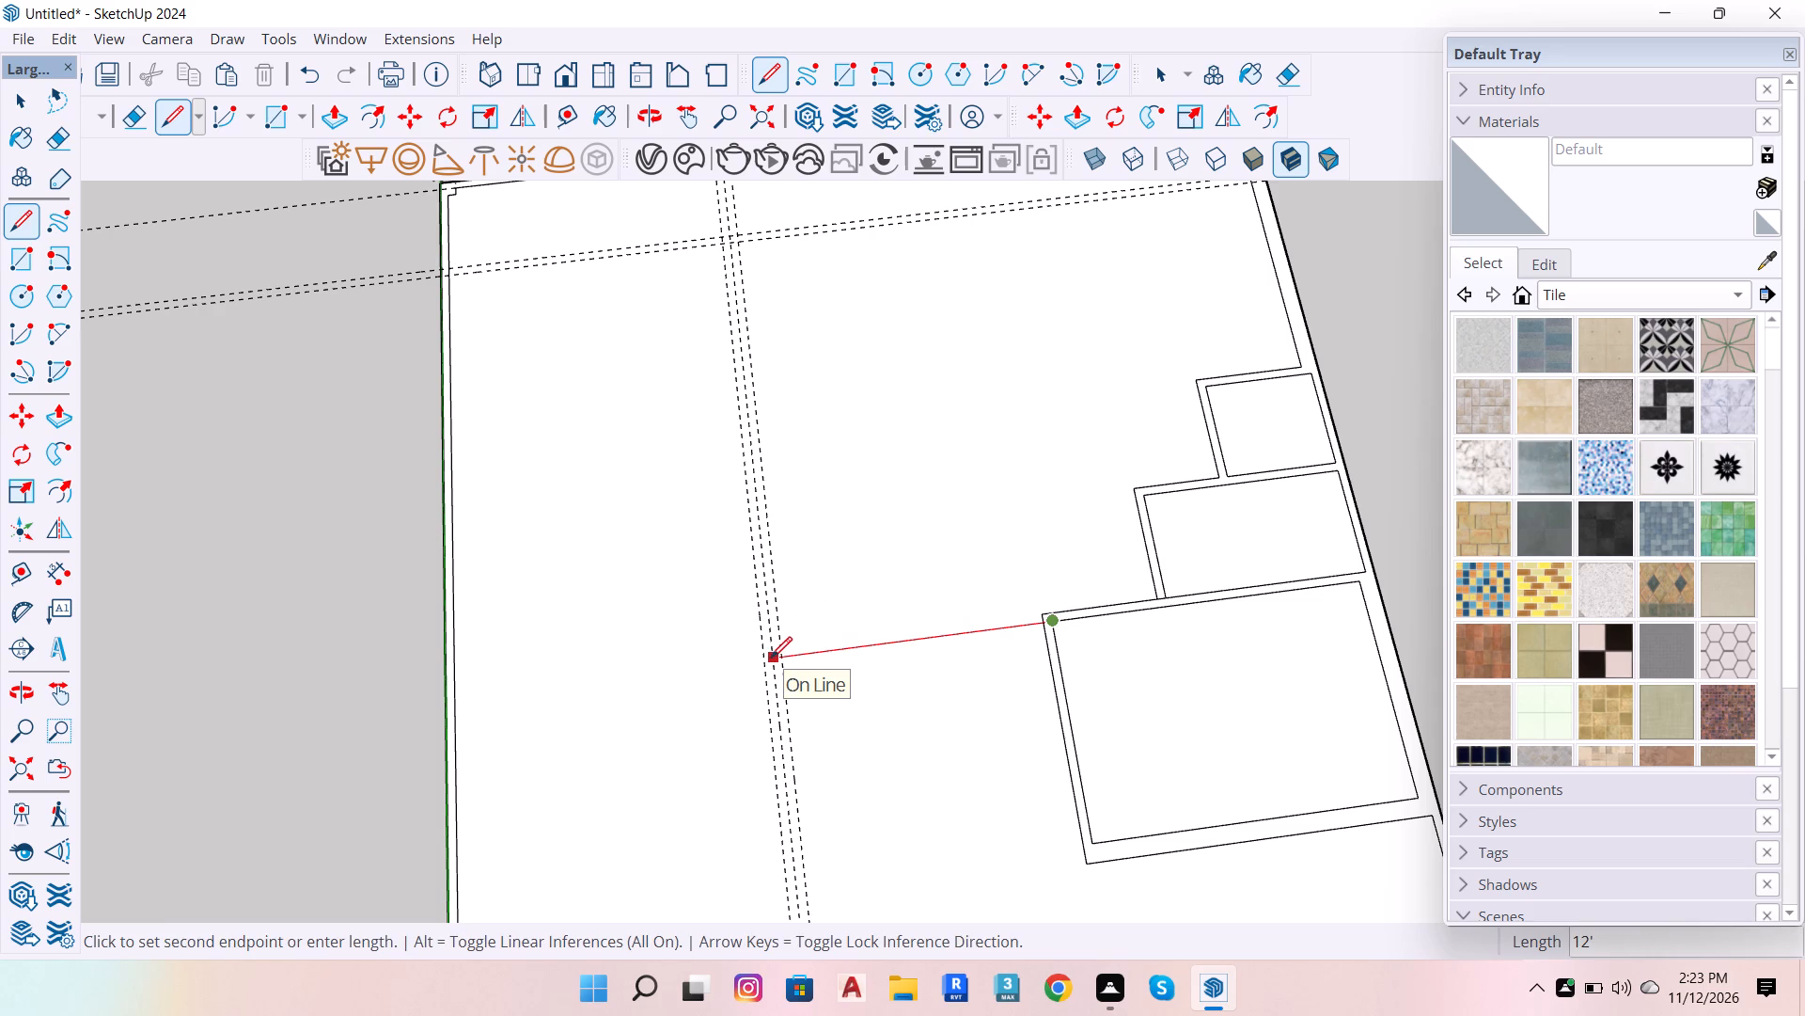
pyautogui.click(783, 654)
pyautogui.scroll(-6, 804, 669)
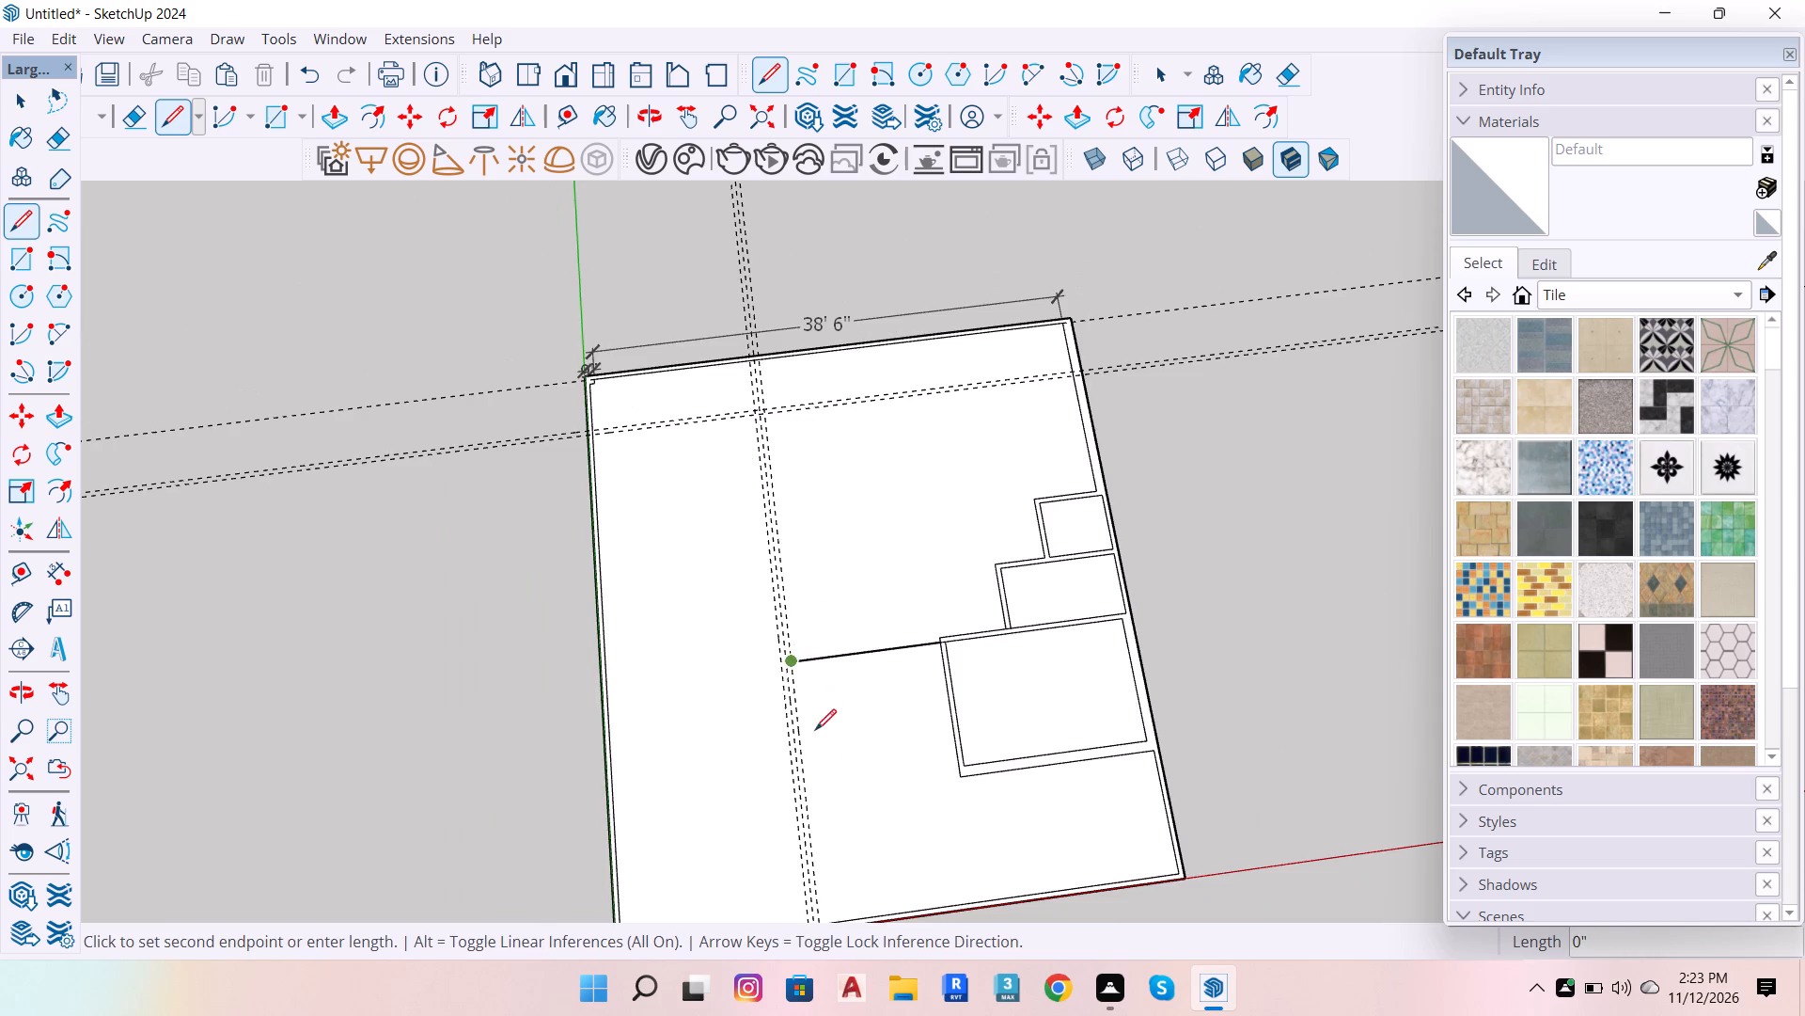
pyautogui.scroll(4, 810, 806)
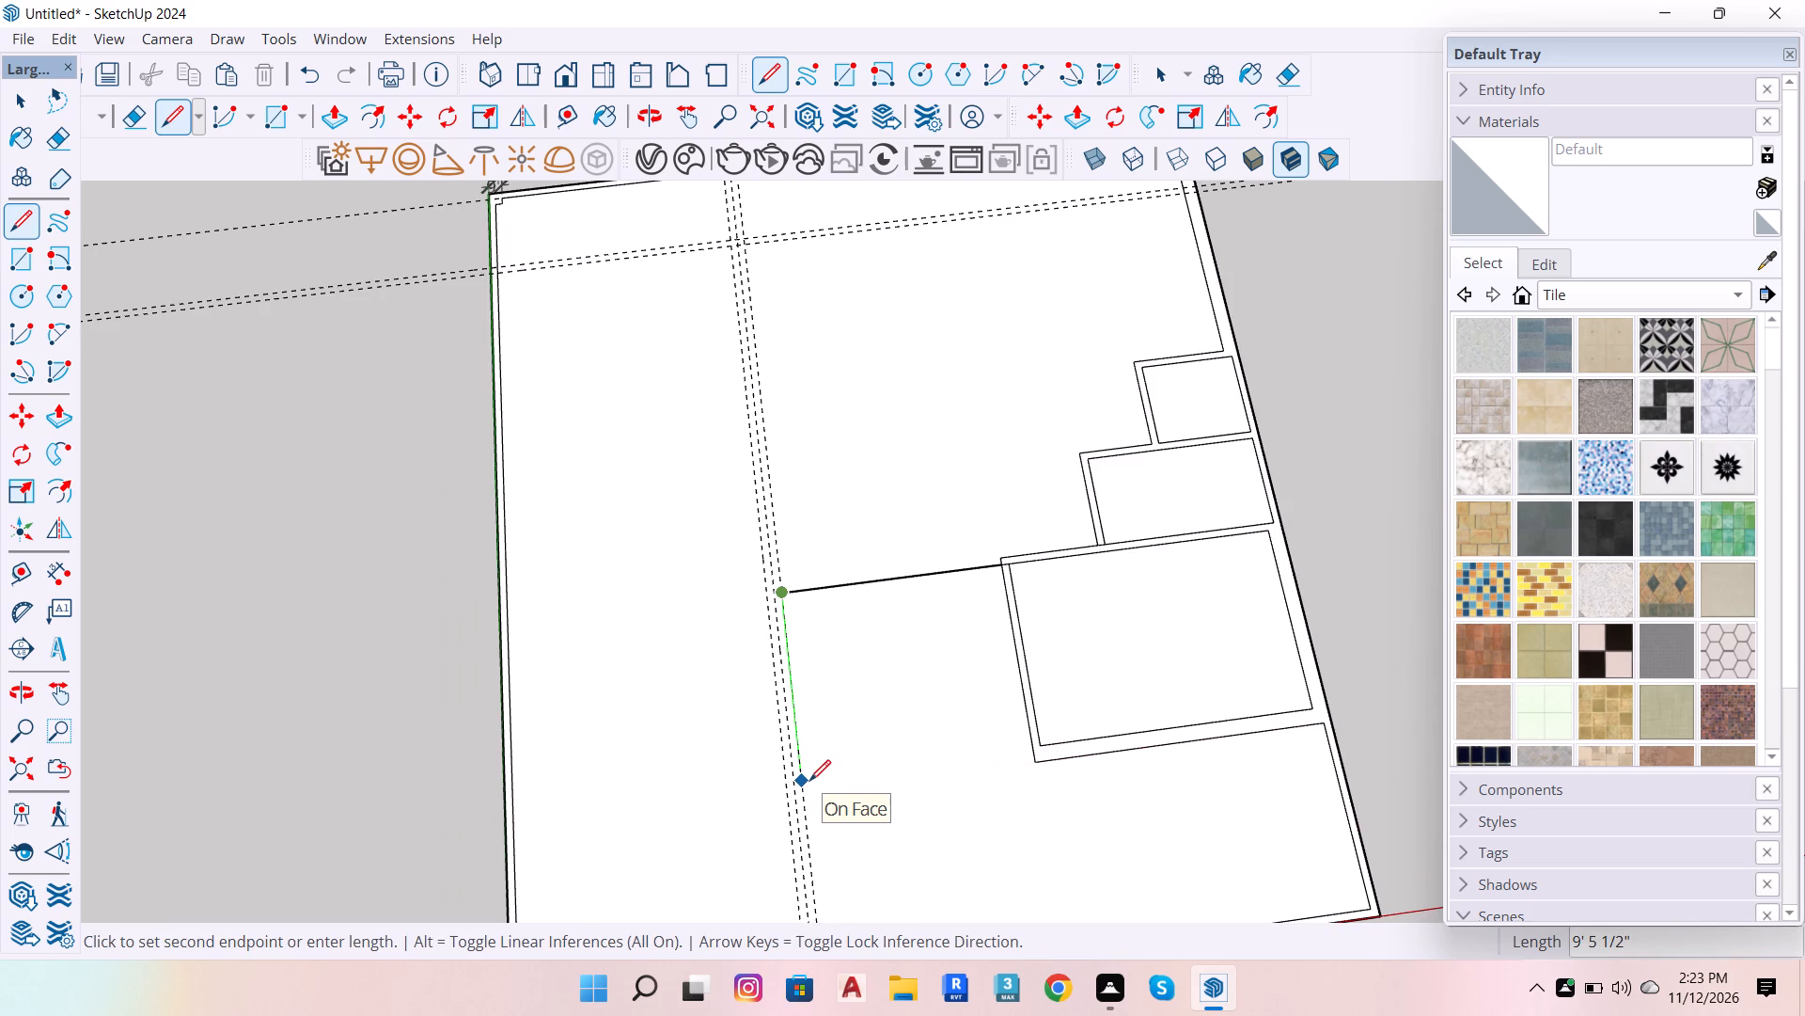
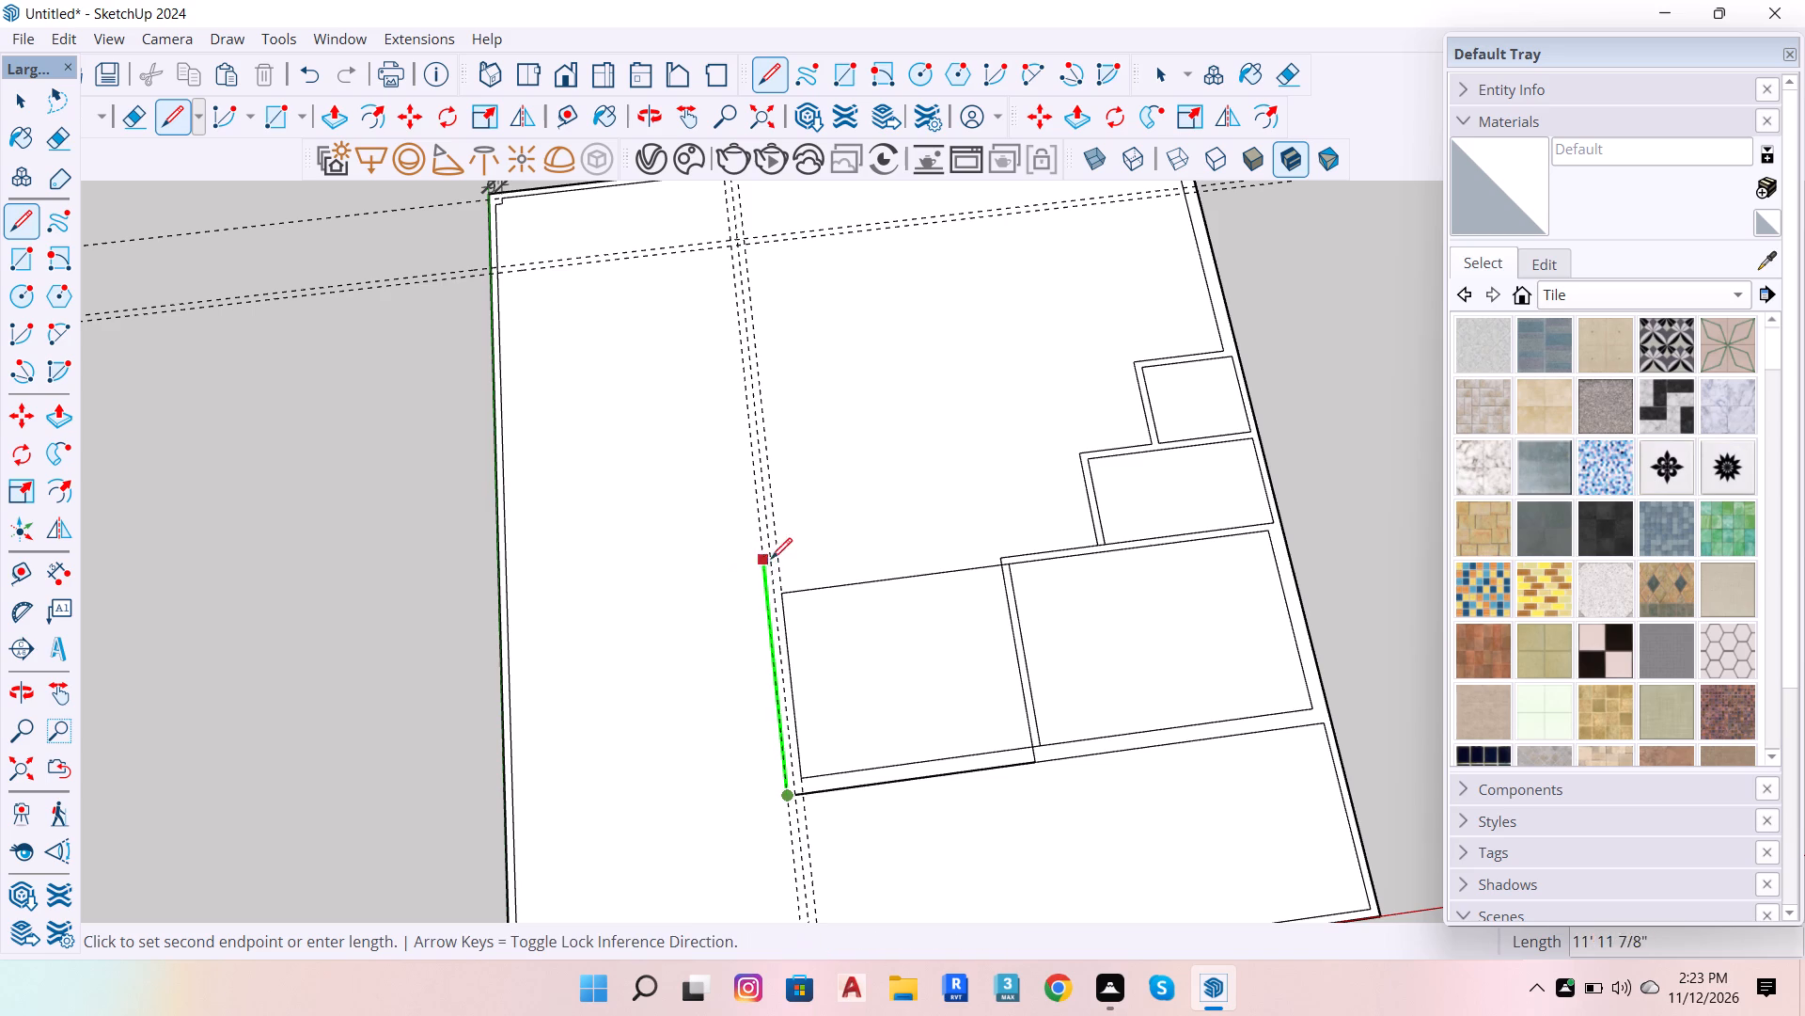
# Draw the room's outer wall line 10' 5 1/2" along the green axis, then along the red axis to the partition's outer corner.
pyautogui.click(1002, 558)
pyautogui.click(1002, 558)
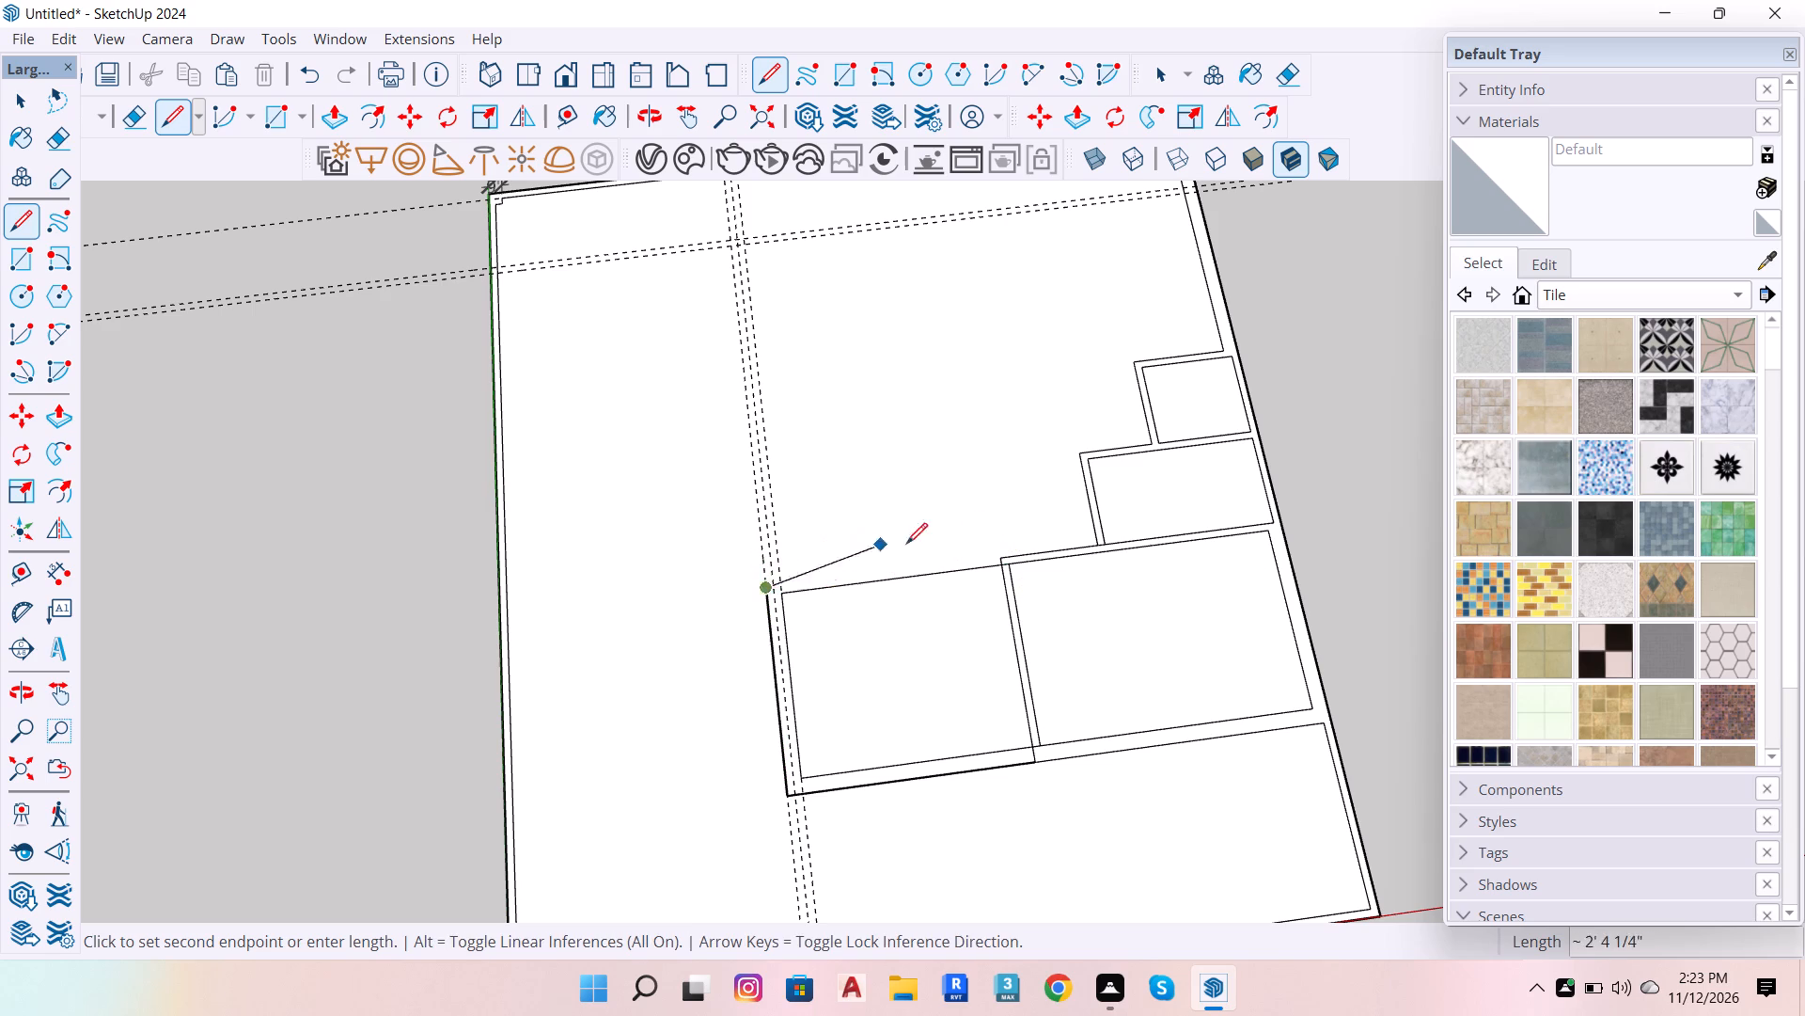
pyautogui.click(997, 552)
pyautogui.scroll(-4, 1112, 699)
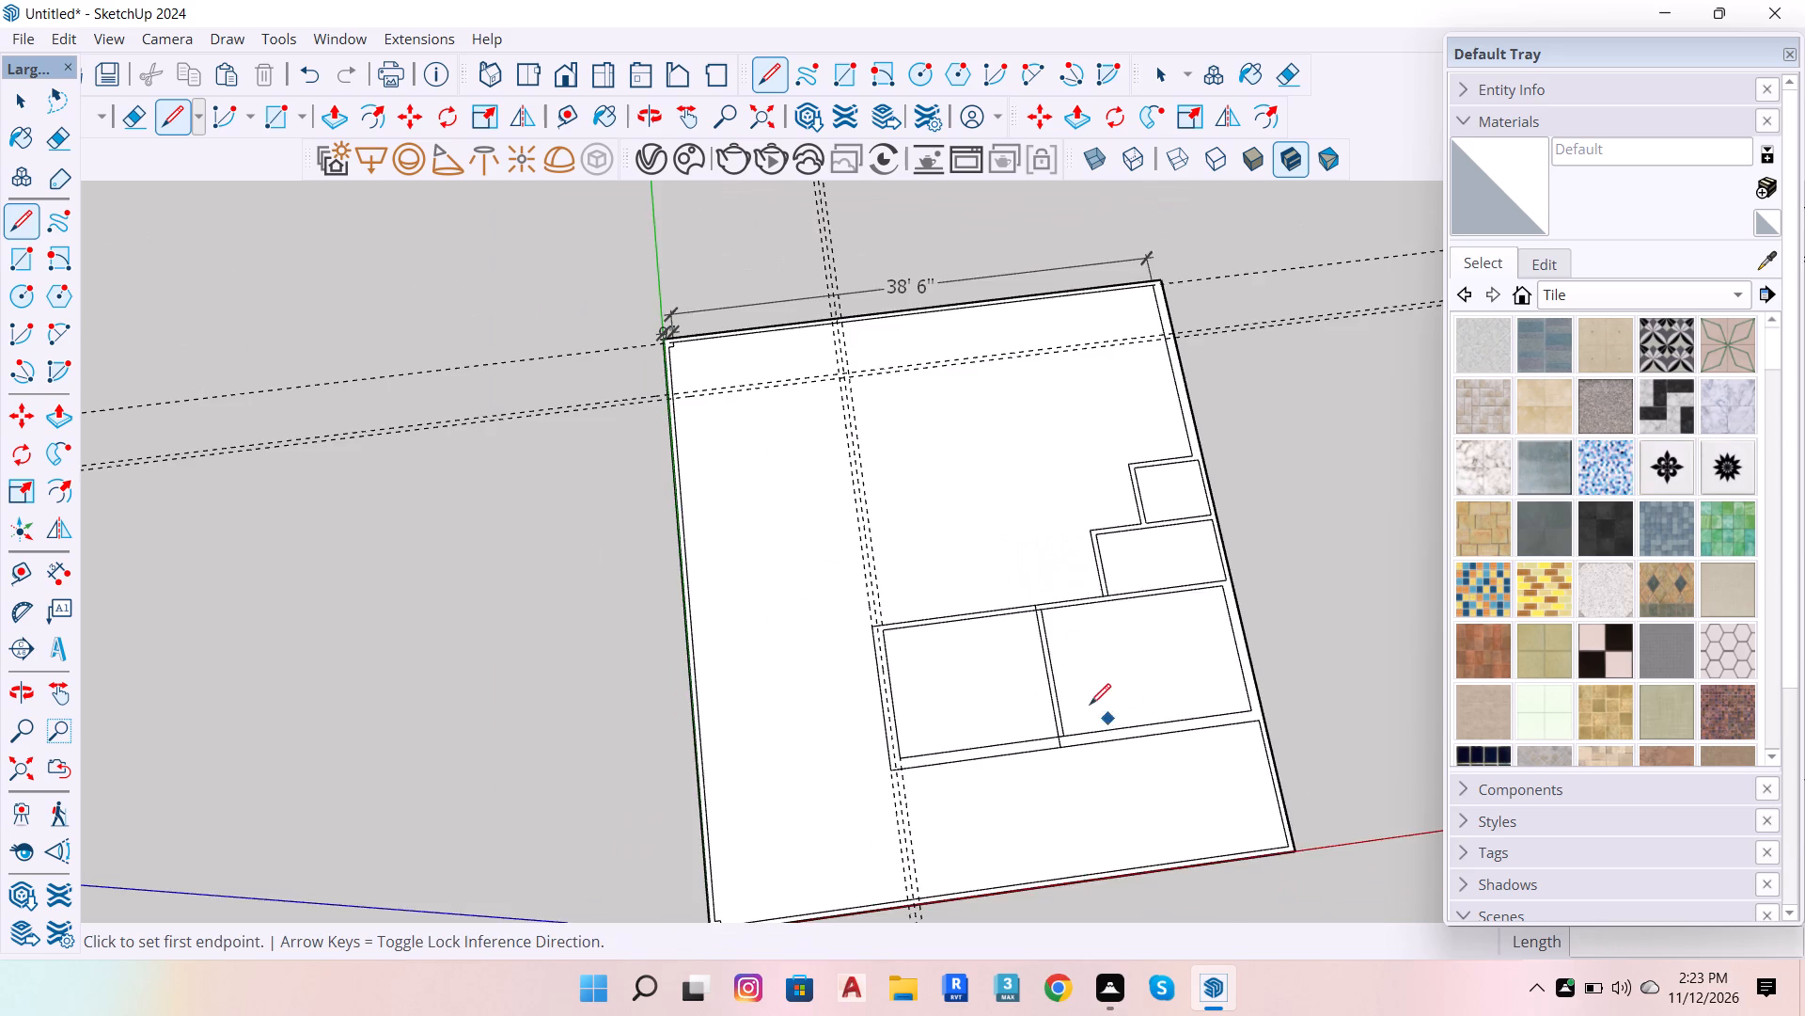
# Erase the leftover line segments at both ends of the partition between the two adjacent rooms, where it meets the cross walls.
pyautogui.scroll(5, 1075, 640)
pyautogui.press('space')
pyautogui.scroll(10, 1036, 585)
pyautogui.press('e')
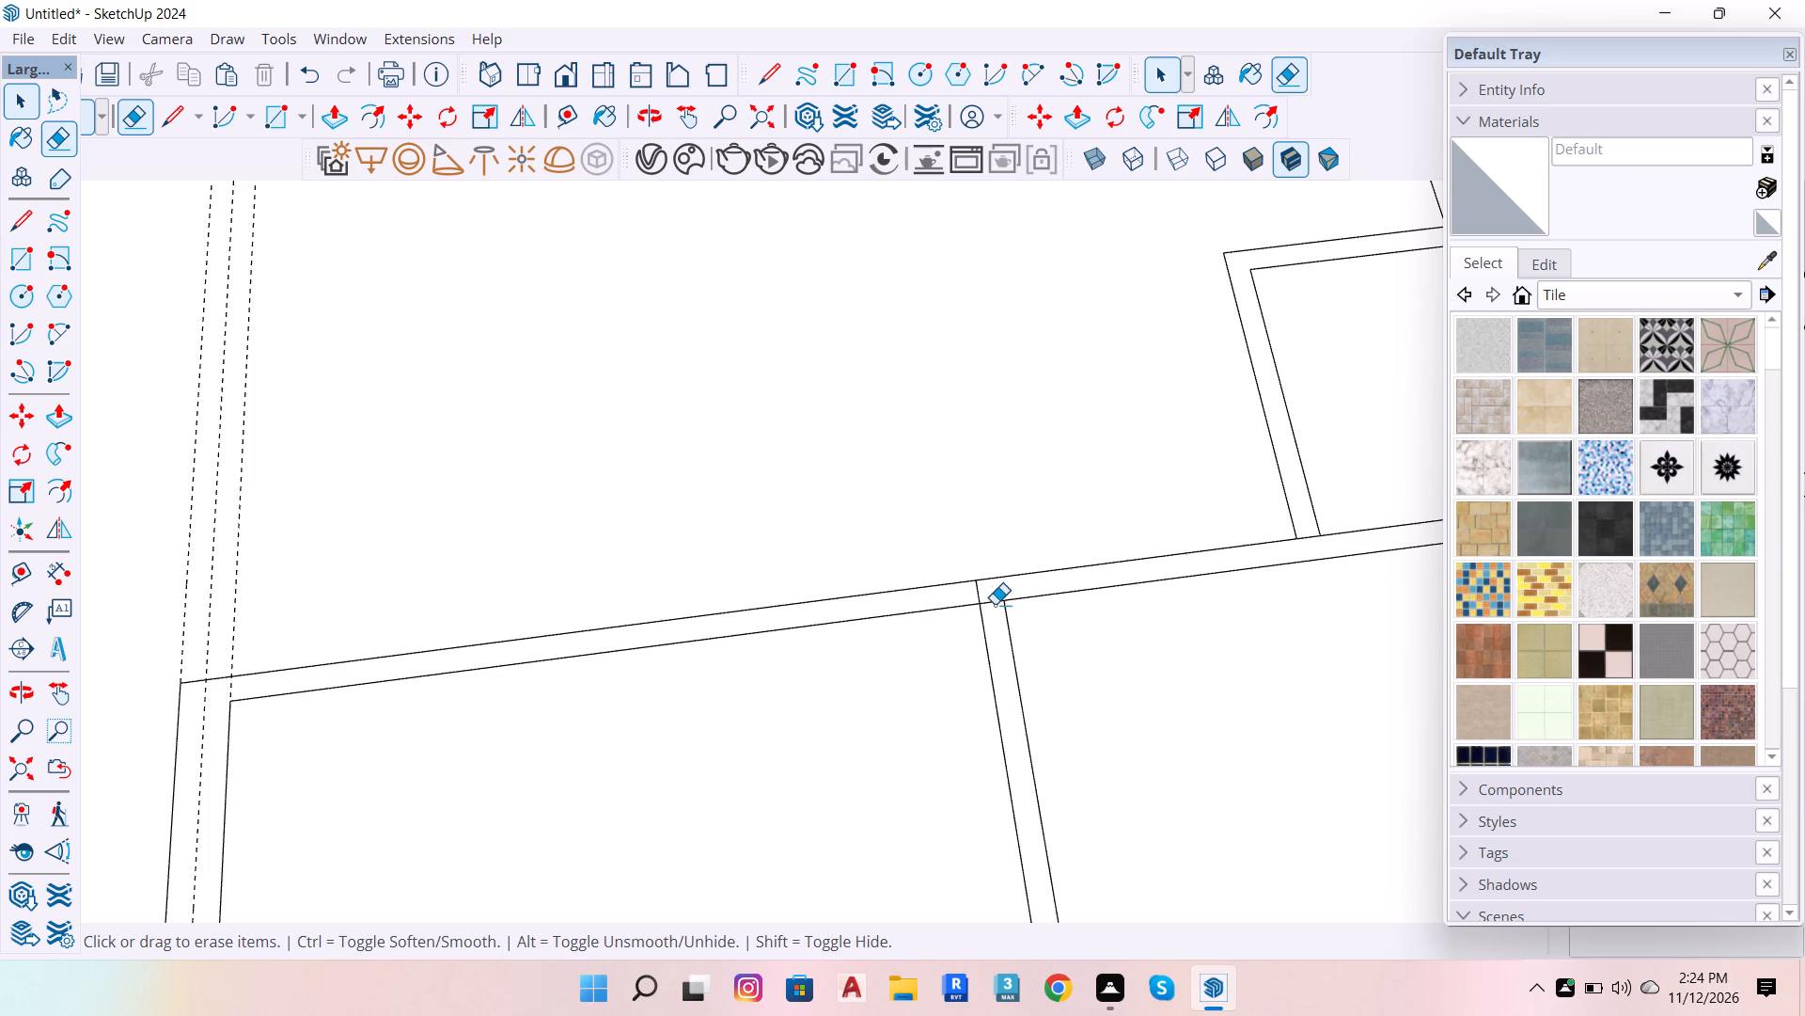
pyautogui.scroll(11, 994, 604)
pyautogui.moveTo(980, 603); pyautogui.dragTo(940, 571)
pyautogui.scroll(-12, 1069, 501)
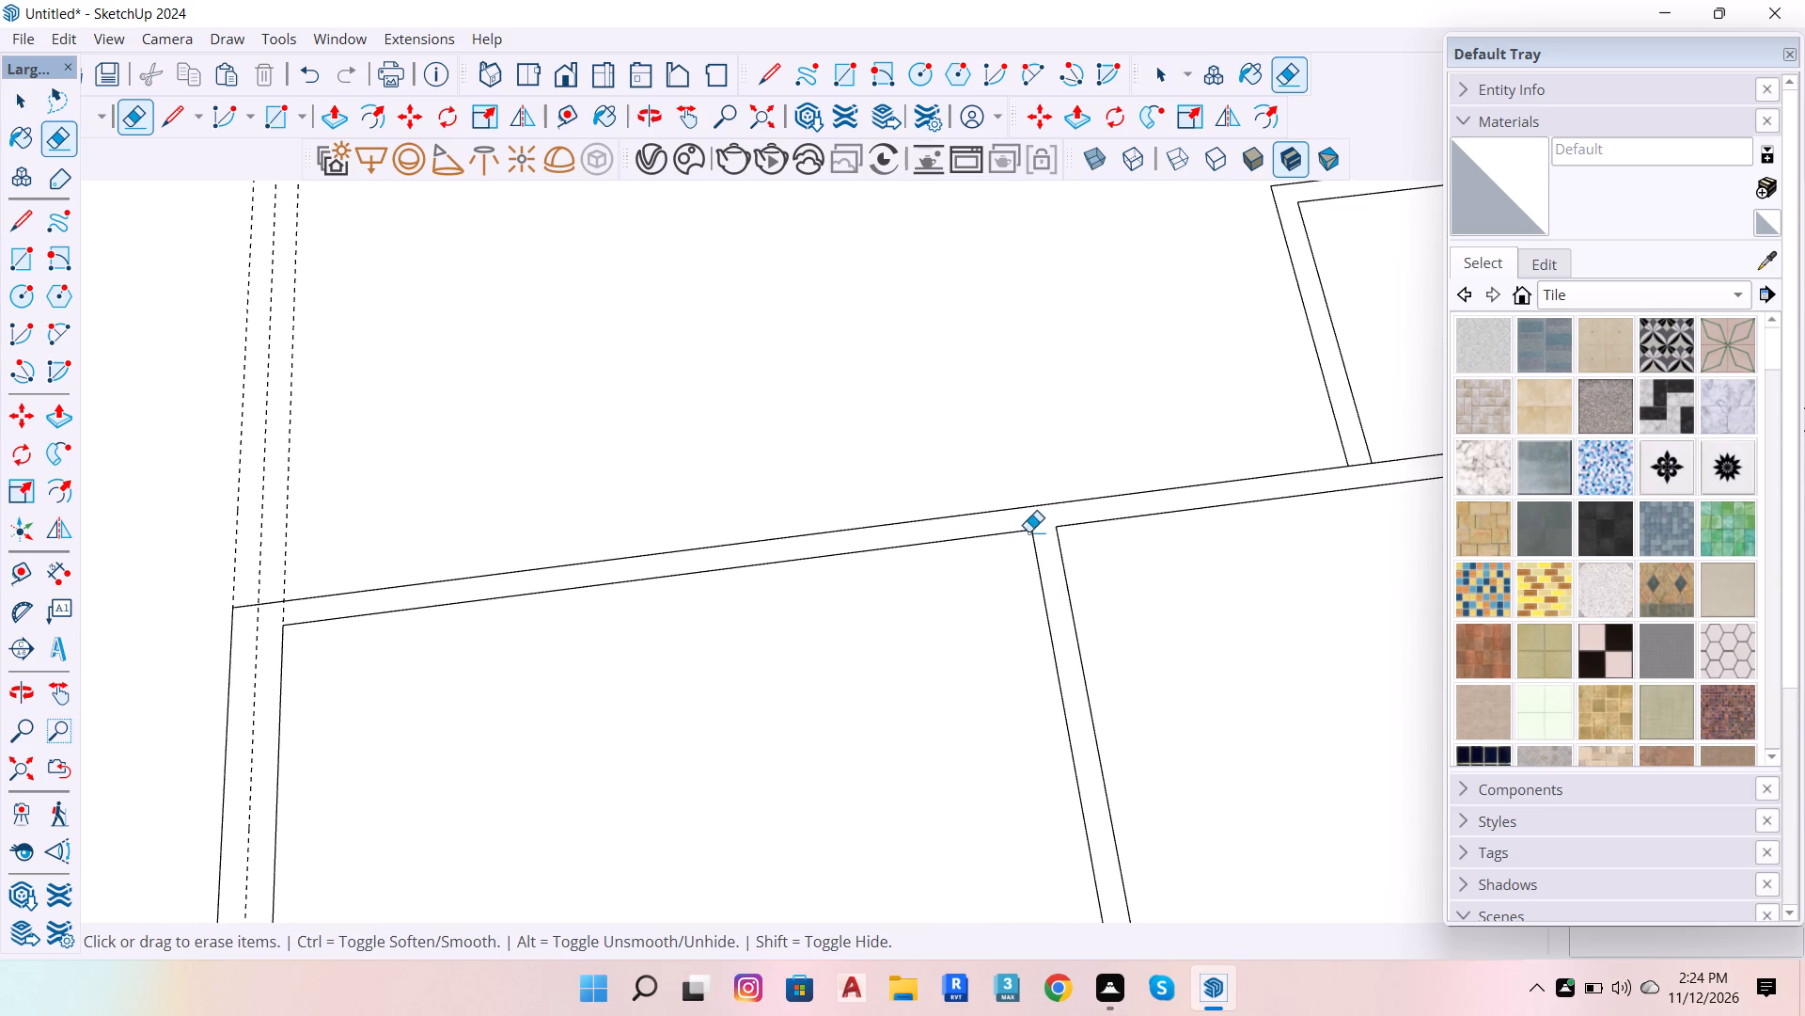
pyautogui.scroll(-16, 1028, 534)
pyautogui.scroll(19, 1102, 698)
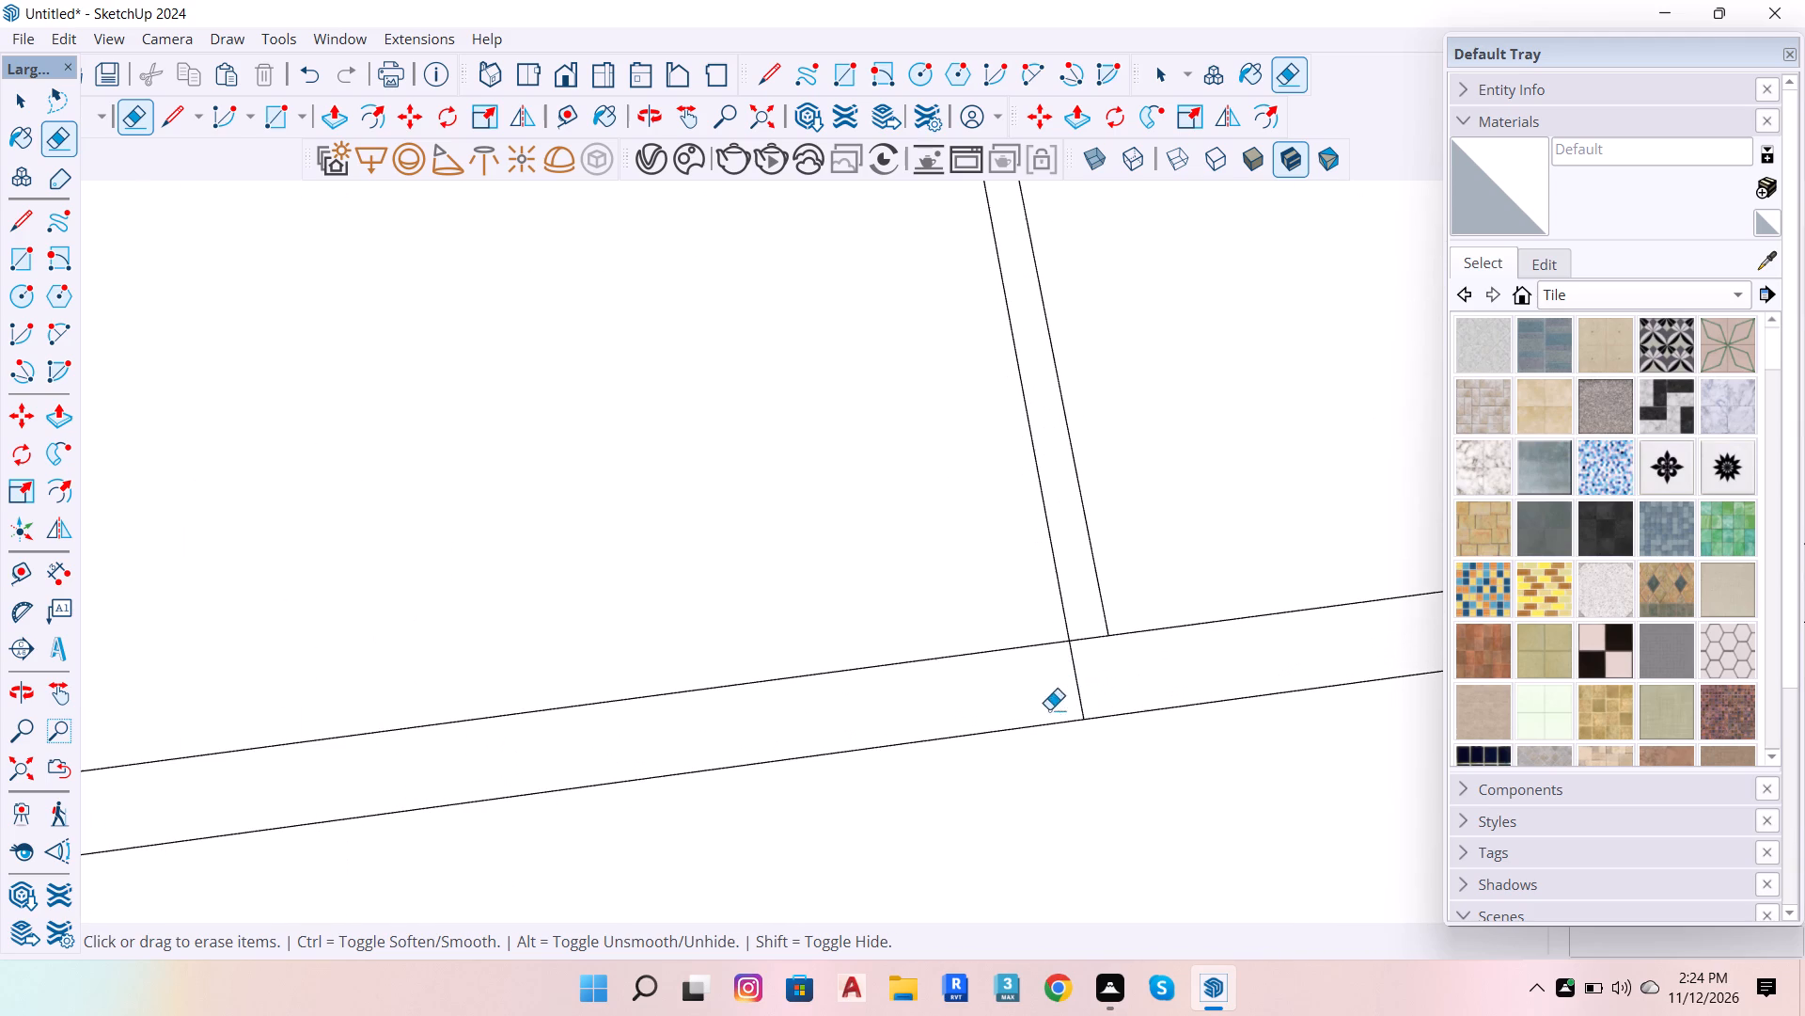
pyautogui.moveTo(1087, 630); pyautogui.dragTo(1066, 681)
pyautogui.scroll(-13, 1162, 688)
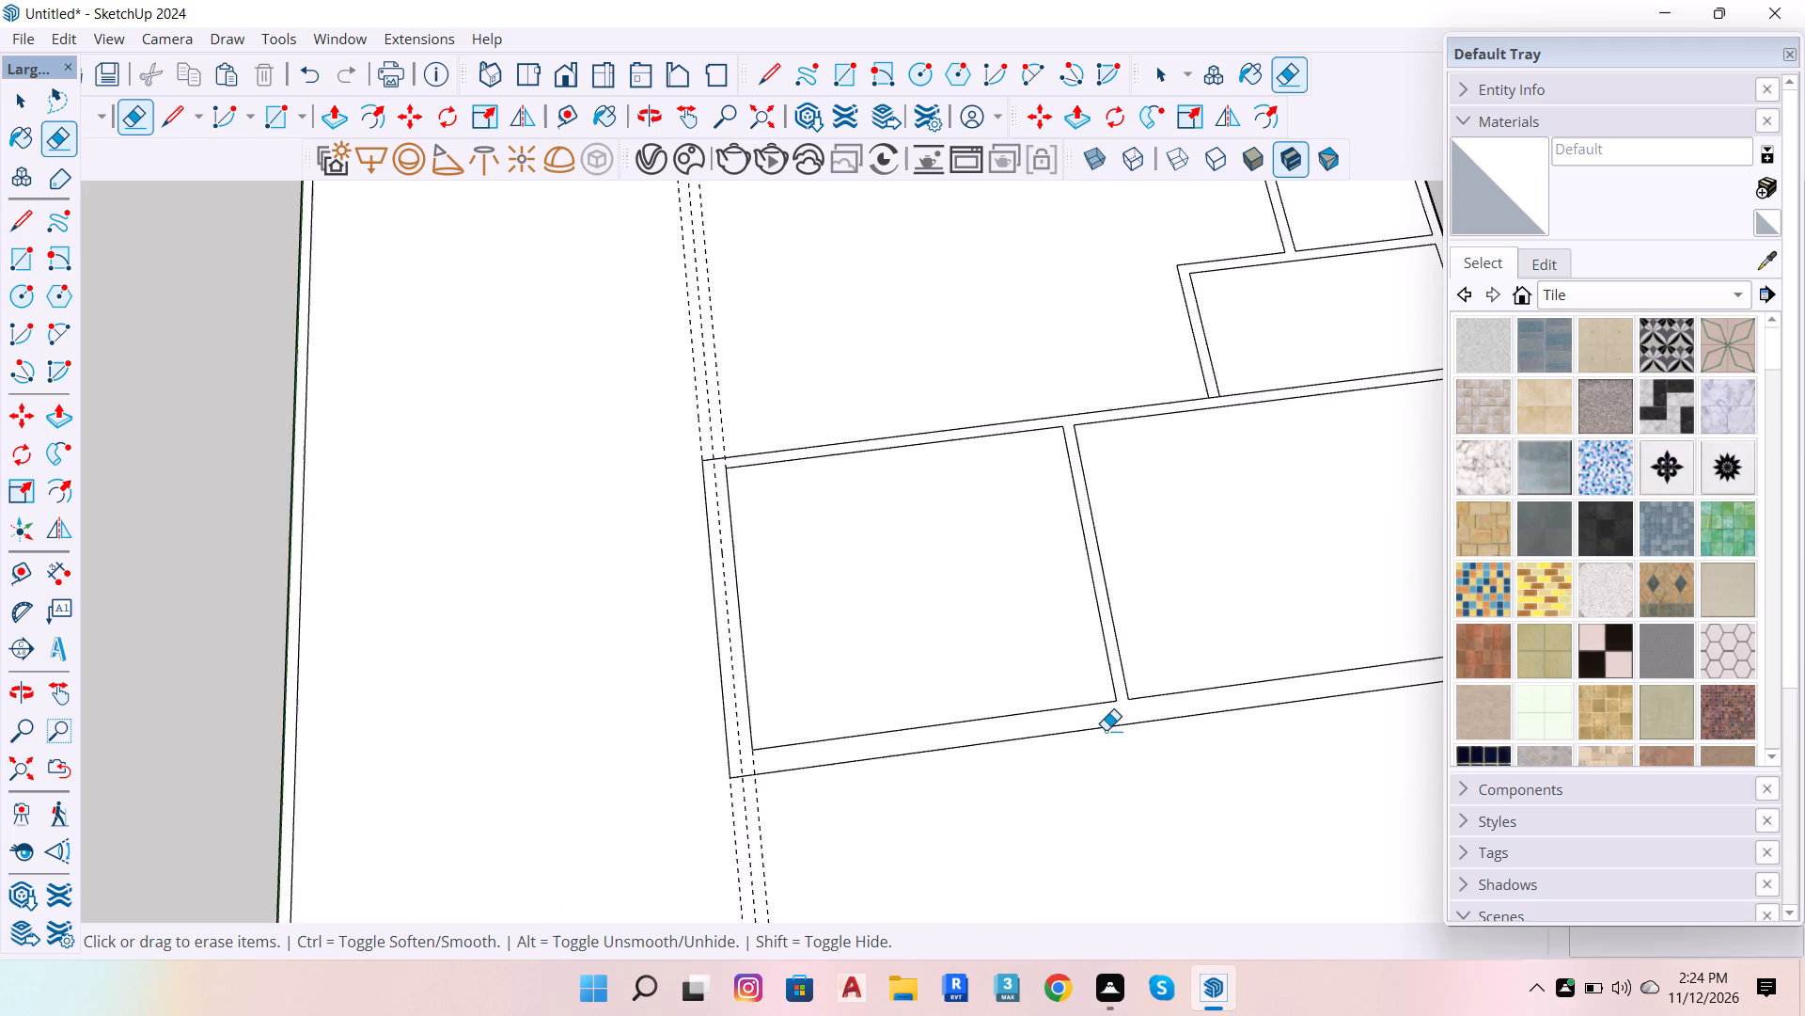
# Place a guide parallel to the room's red-axis outer wall line, offset 2" outward into the open area.
pyautogui.scroll(-7, 1106, 730)
pyautogui.scroll(5, 950, 745)
pyautogui.scroll(-11, 1080, 882)
pyautogui.scroll(11, 959, 591)
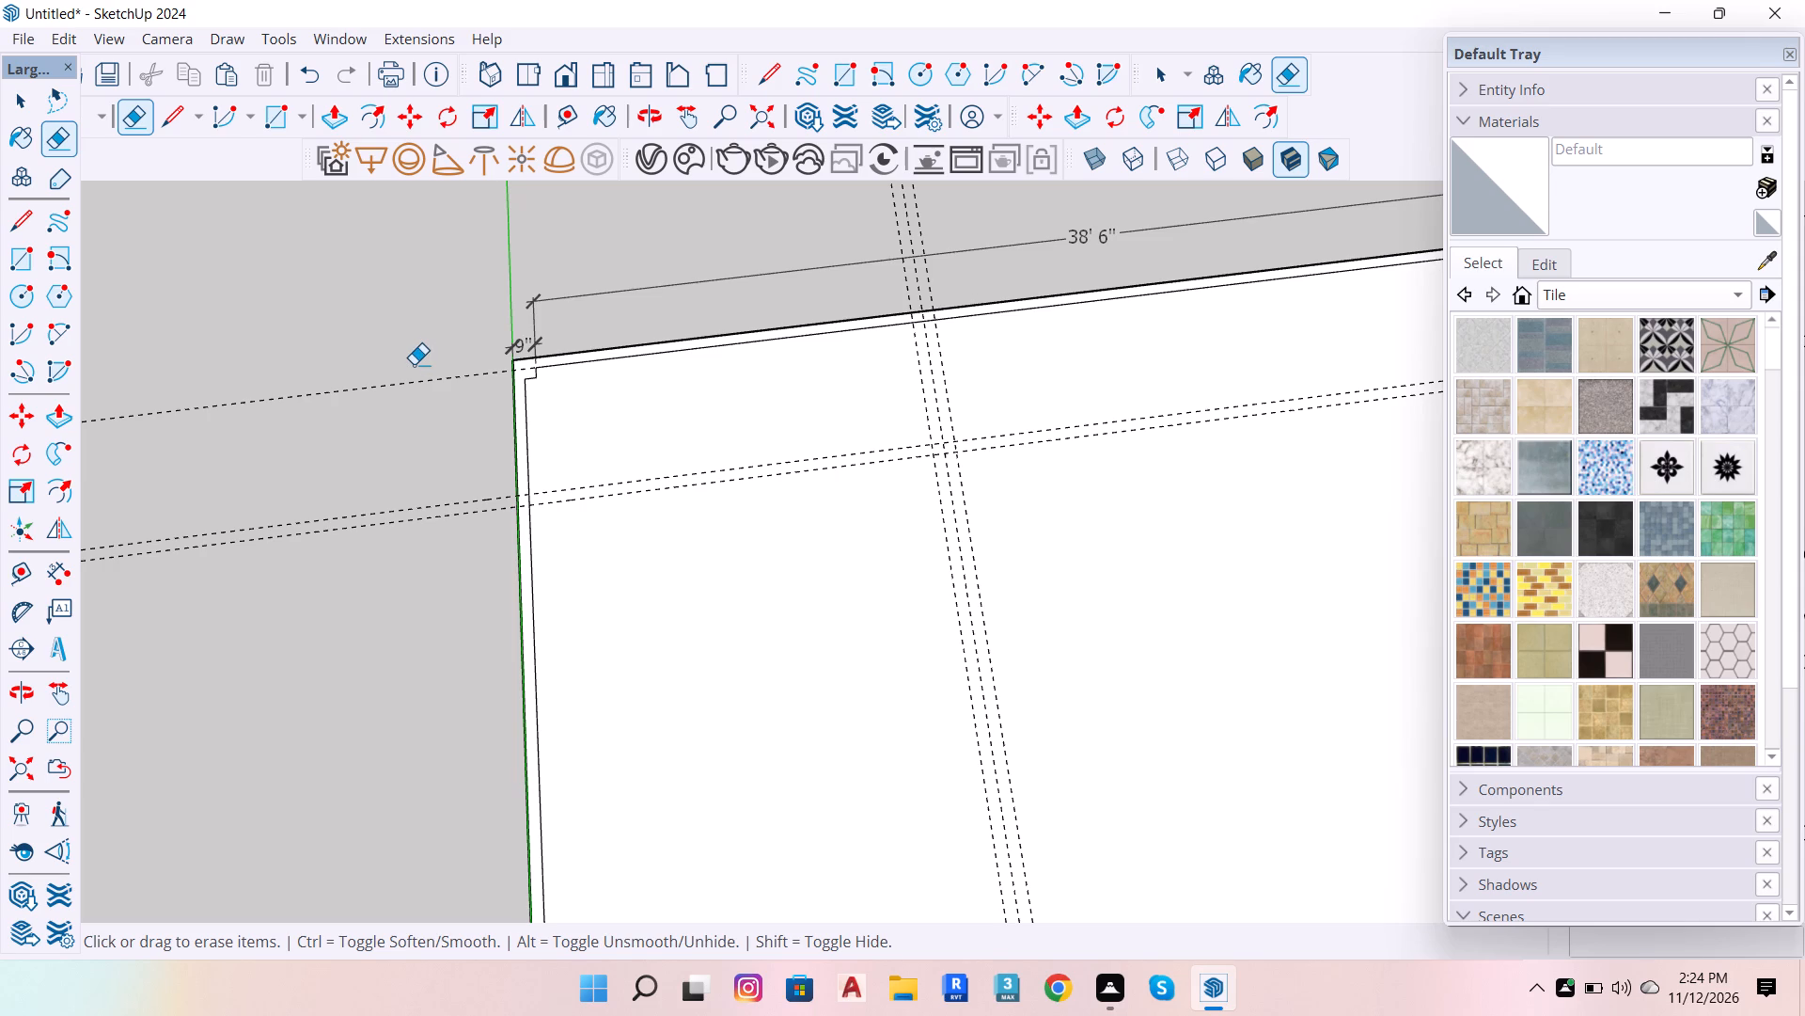
pyautogui.scroll(-6, 538, 453)
pyautogui.scroll(-4, 735, 566)
pyautogui.scroll(3, 830, 730)
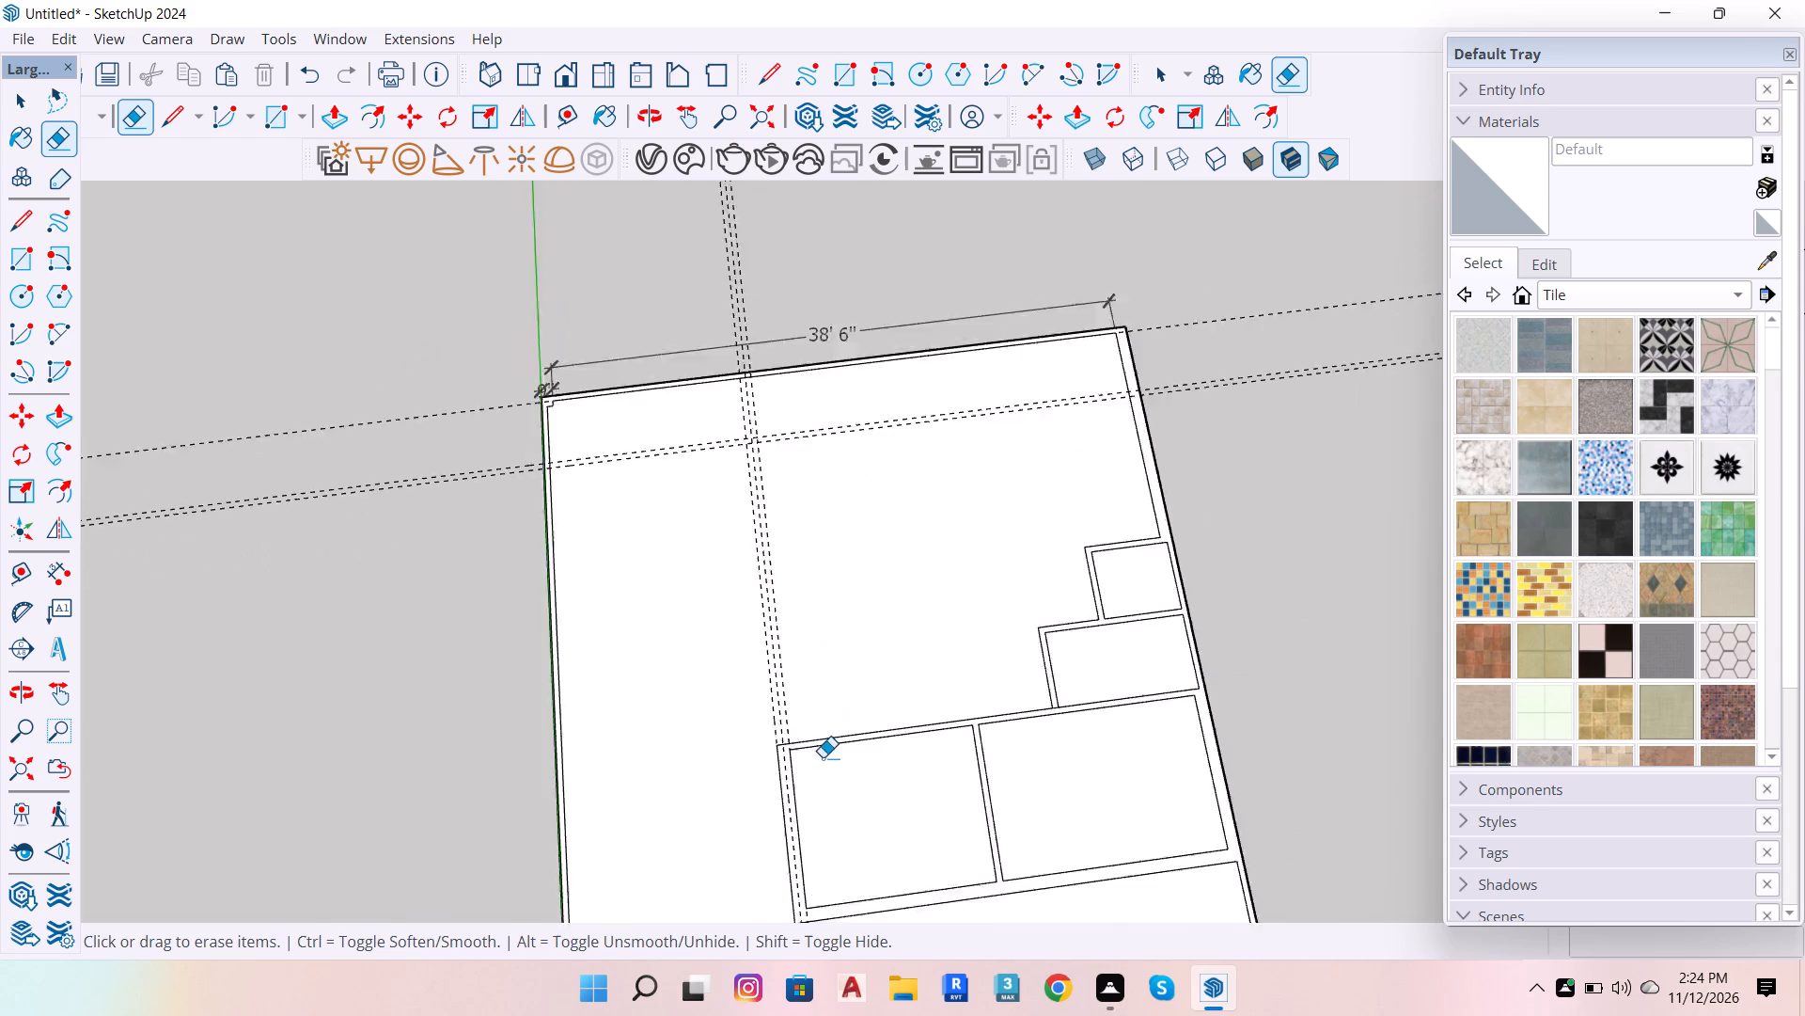
pyautogui.scroll(4, 823, 757)
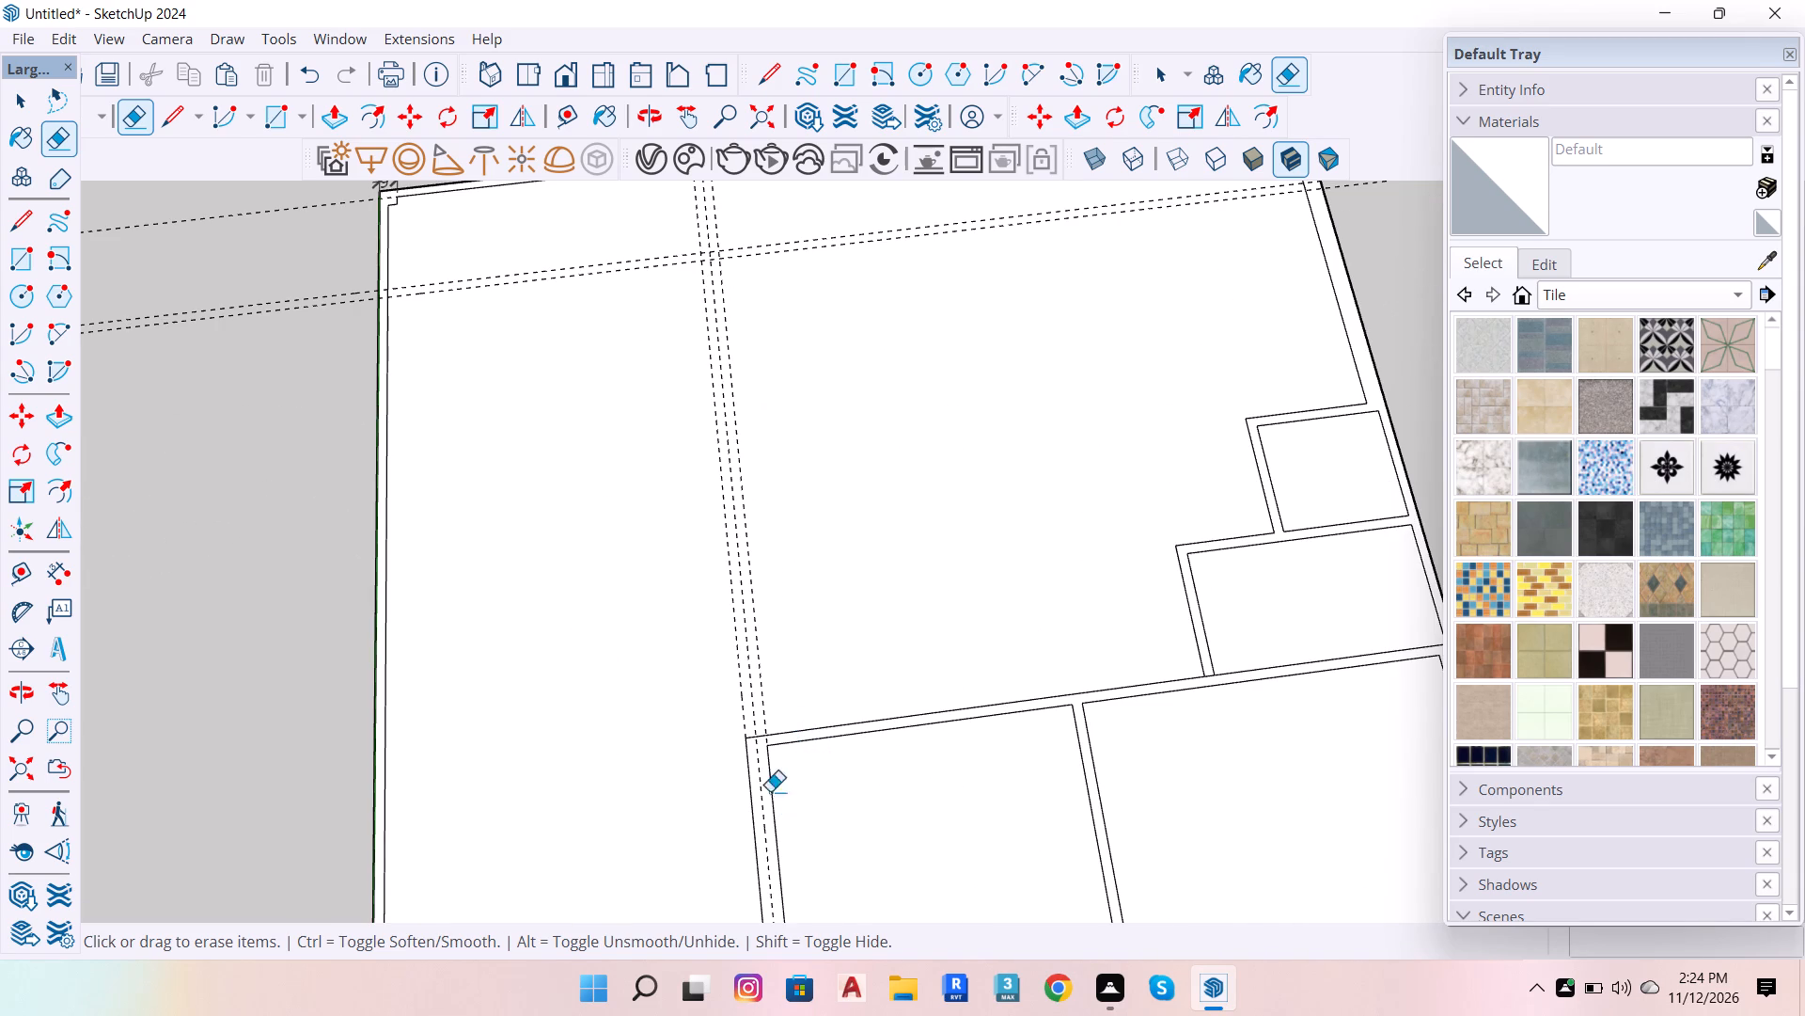
pyautogui.press('space')
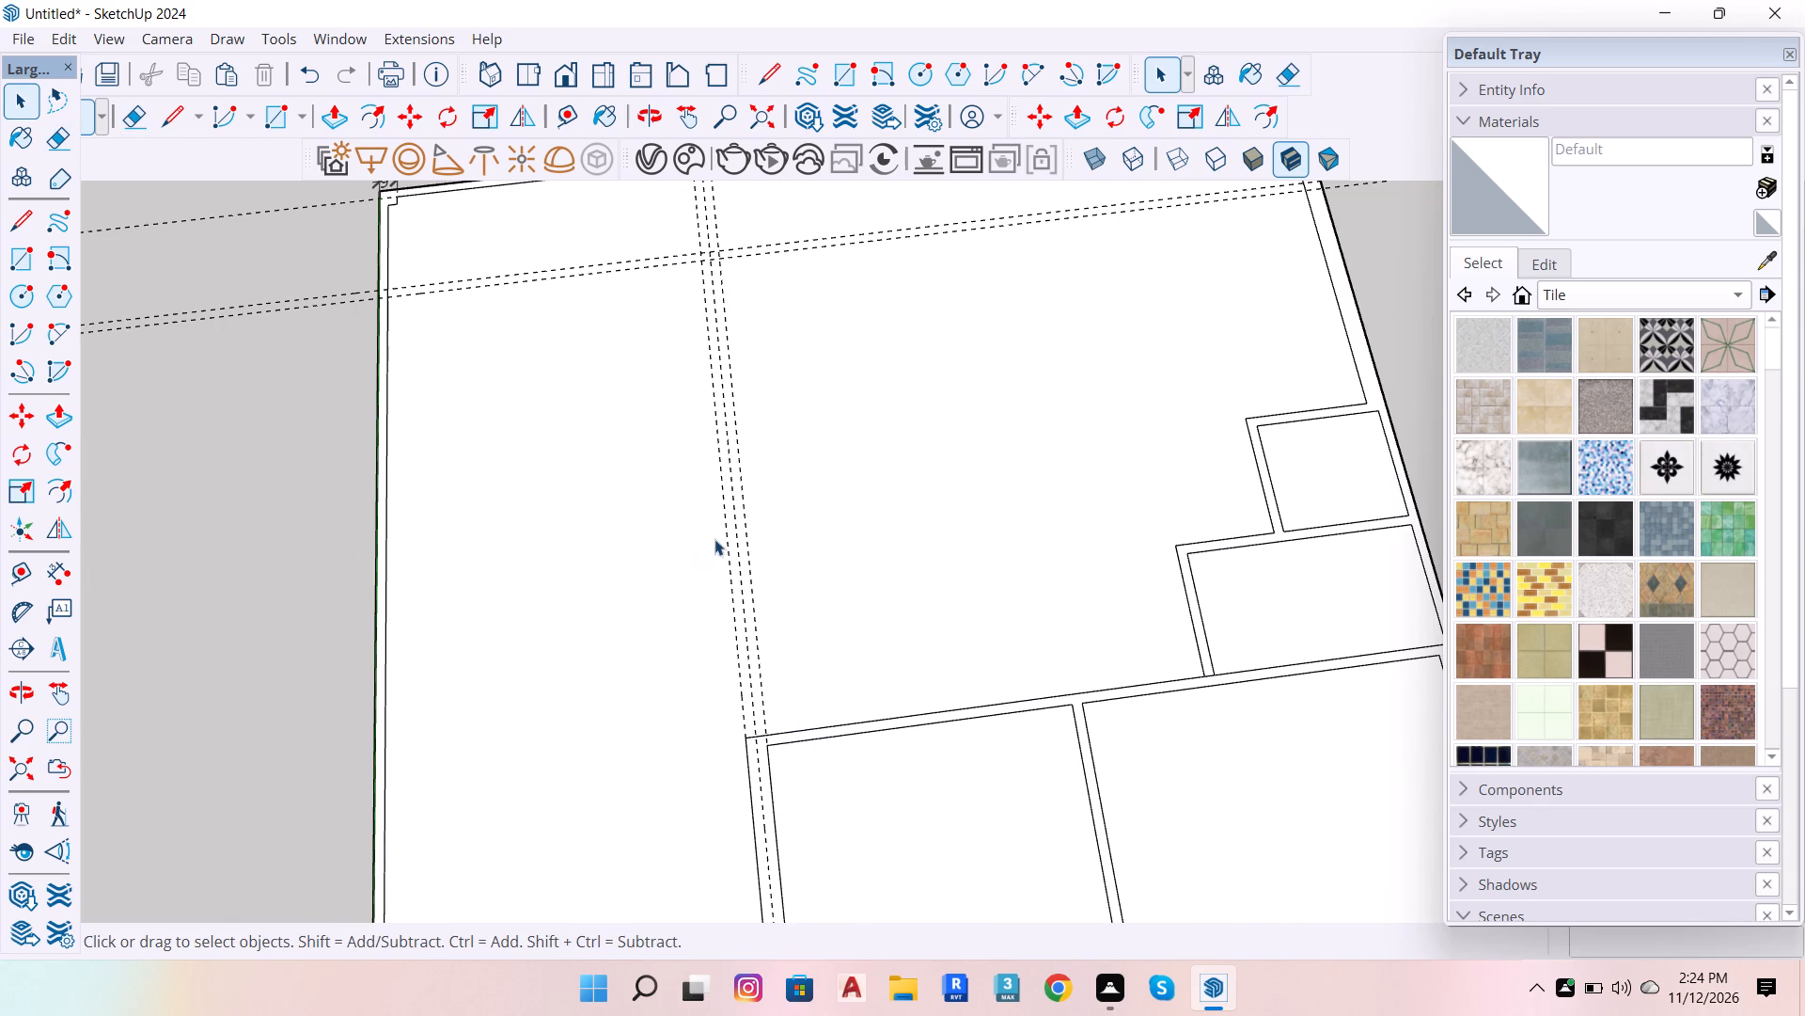
pyautogui.press('t')
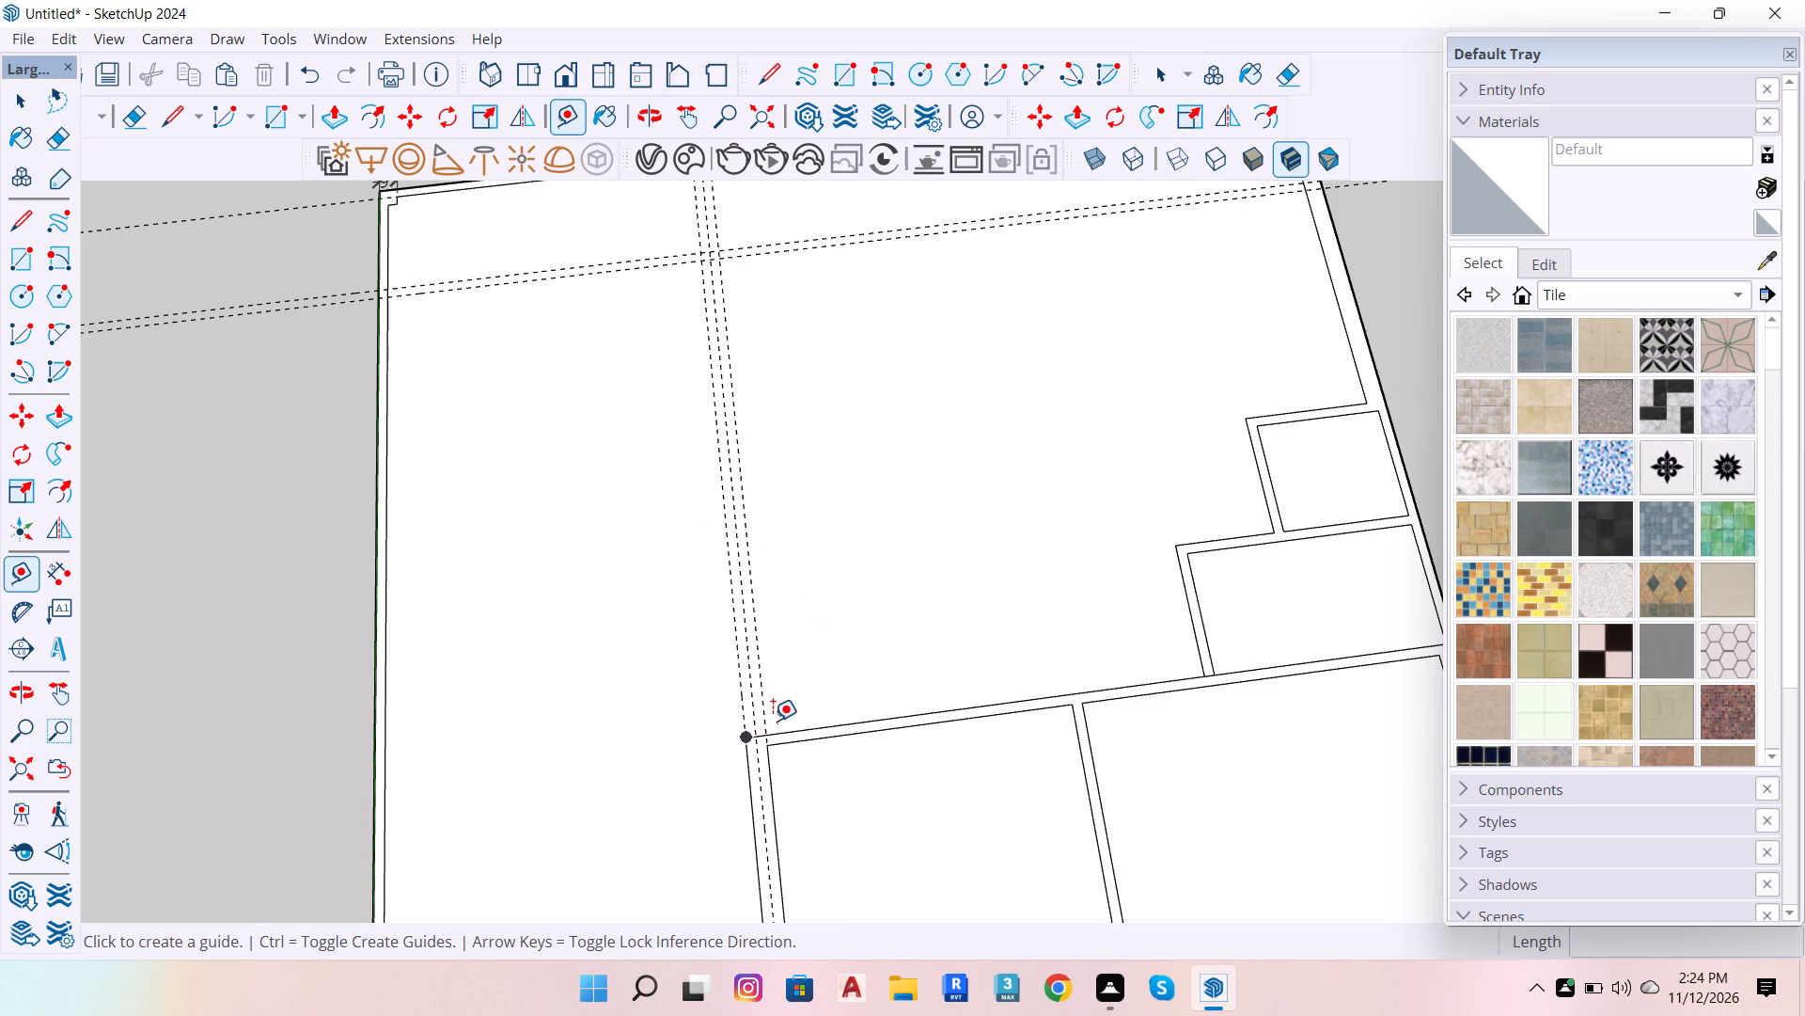
pyautogui.click(782, 733)
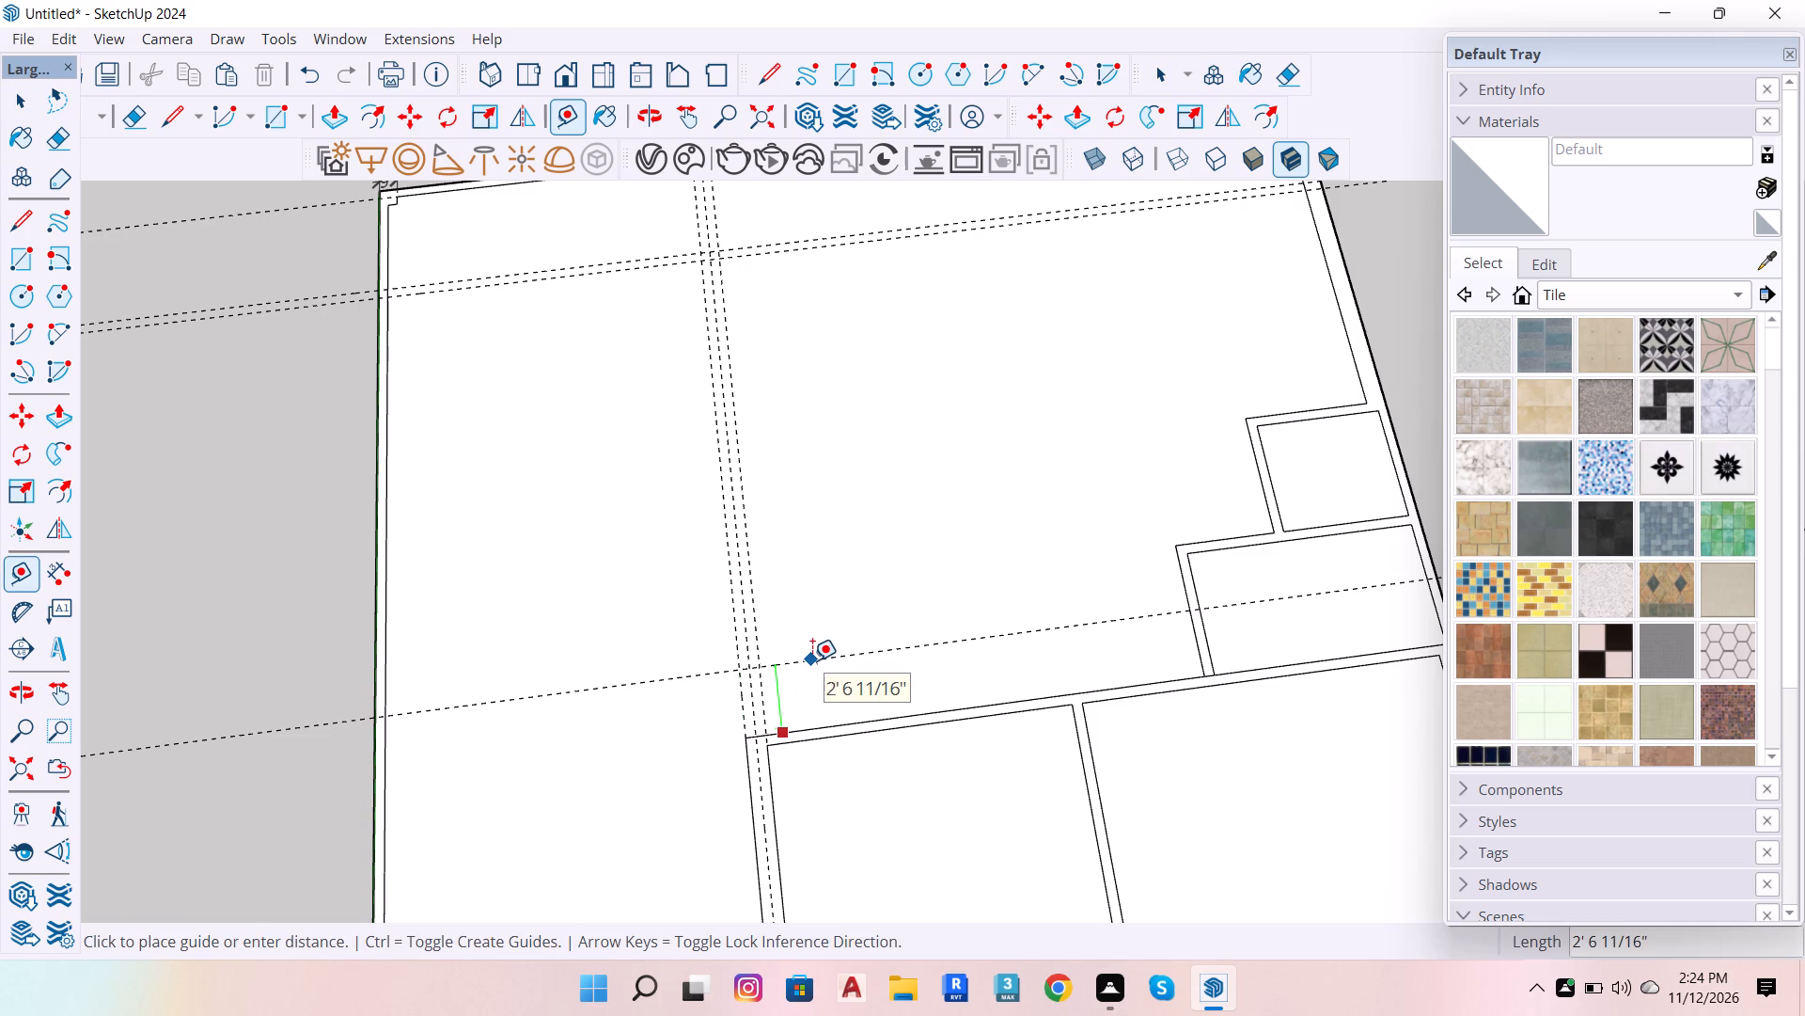
pyautogui.press('2')
pyautogui.press('Return')
pyautogui.scroll(6, 720, 700)
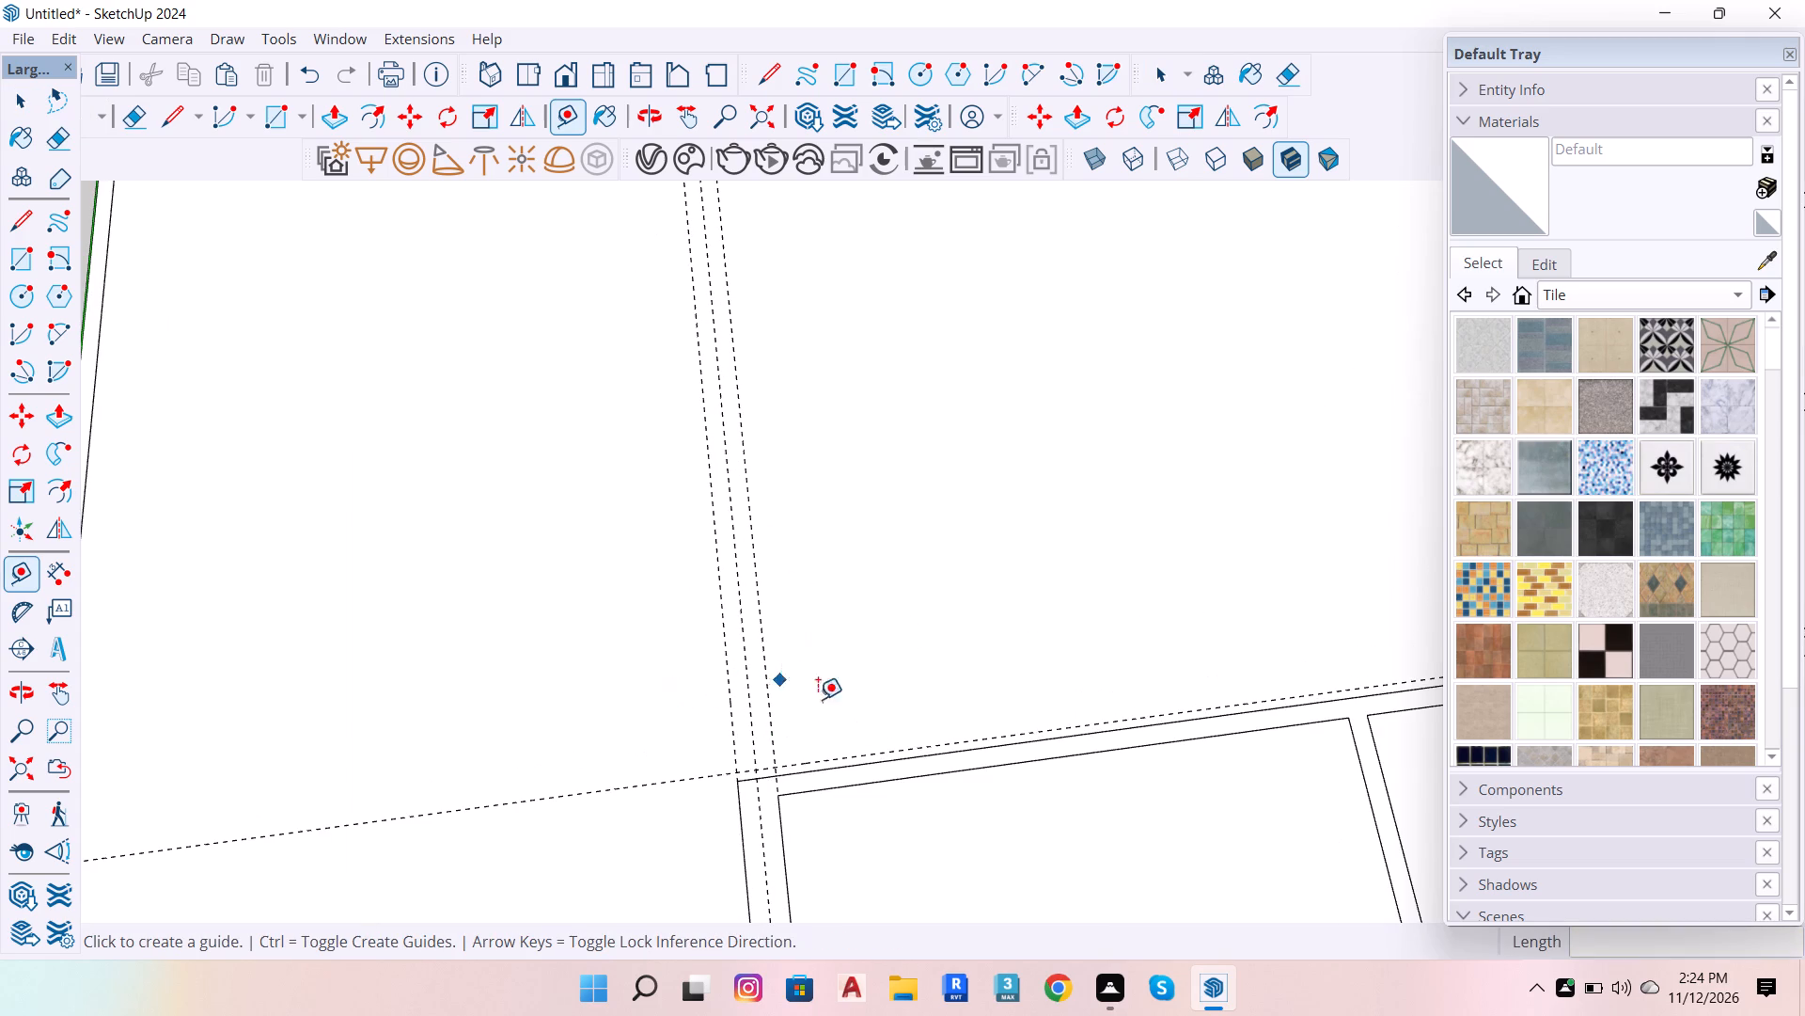
# Place another parallel guide 3' from the 2" guide, farther into the open area.
pyautogui.click(909, 747)
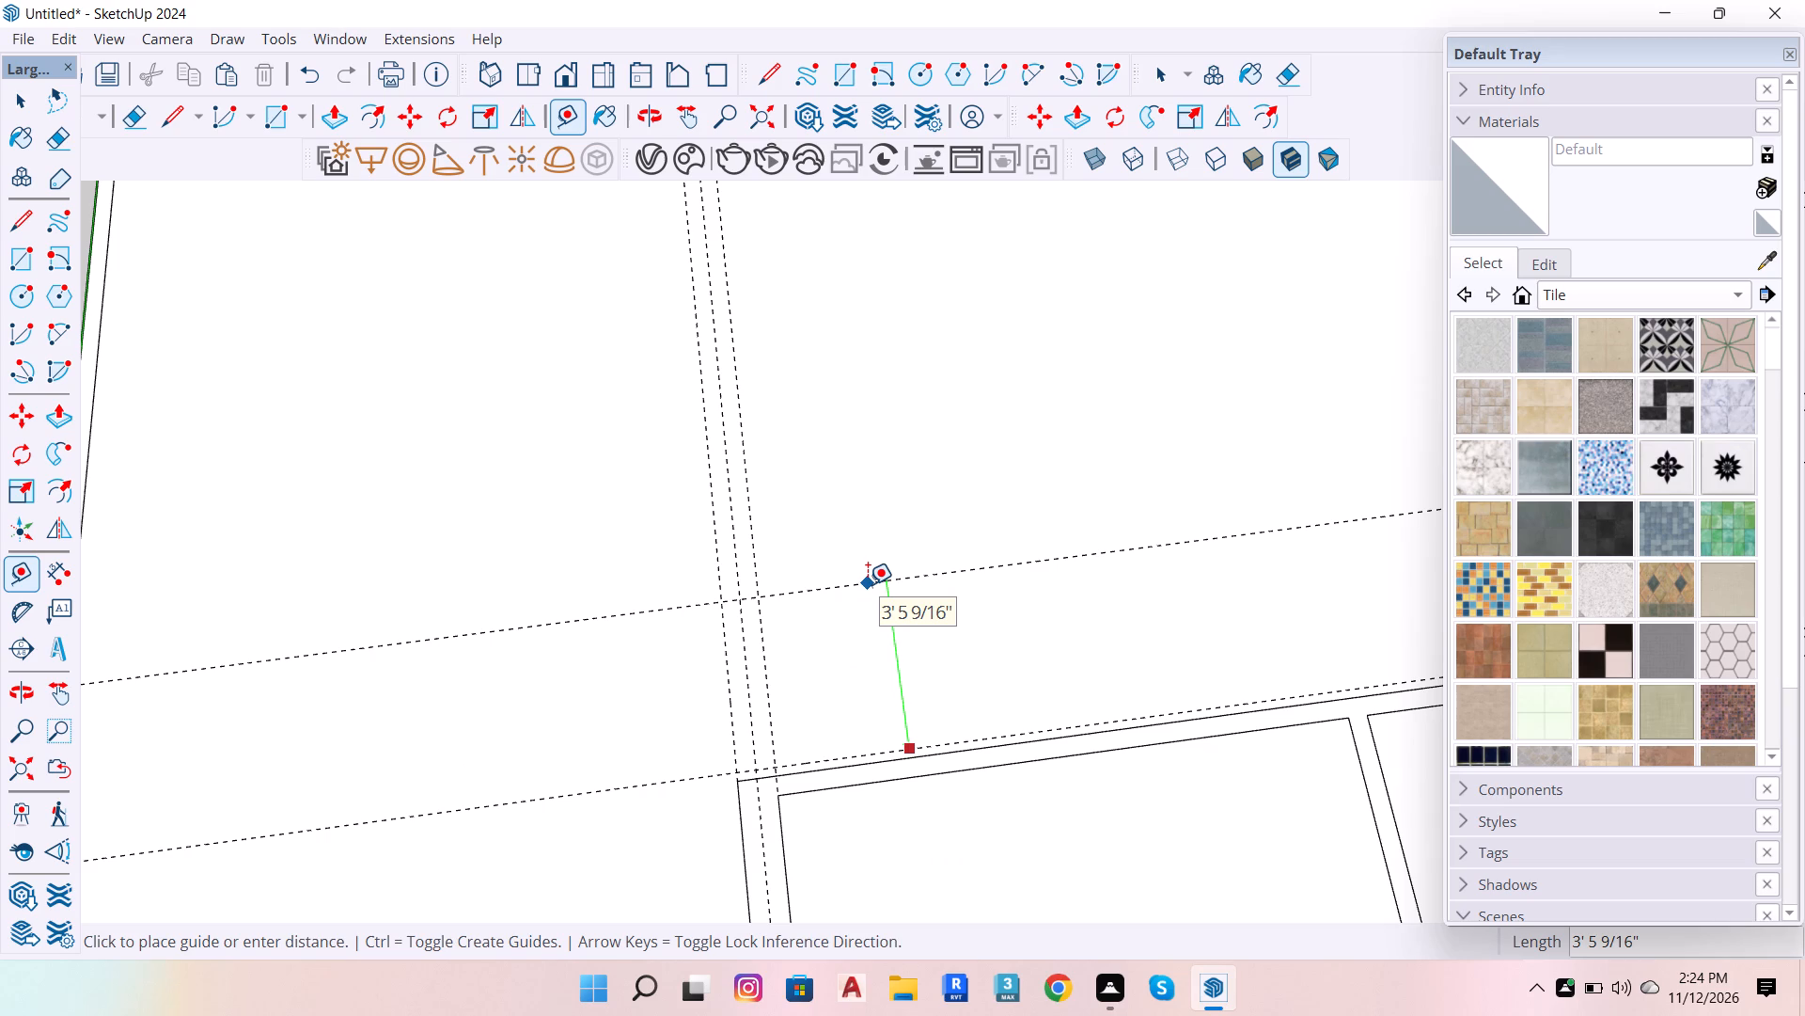
pyautogui.write("3'")
pyautogui.press('Return')
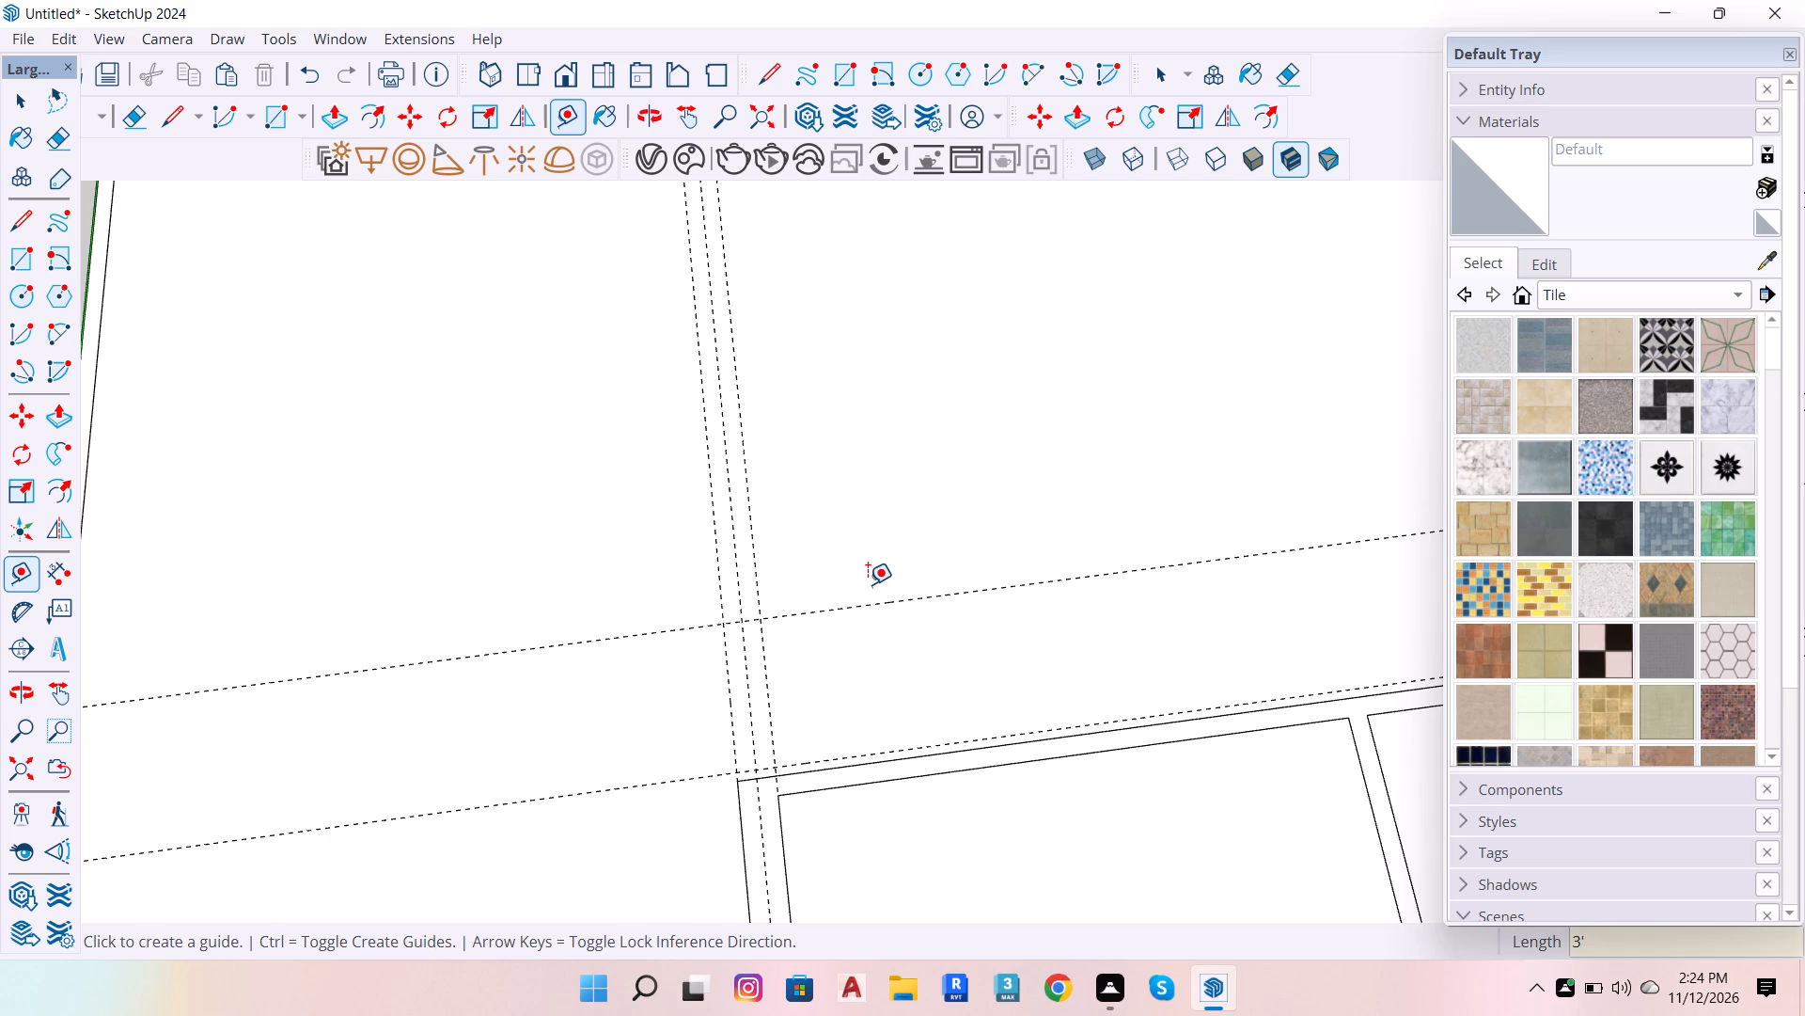
# Place a parallel guide about 6' 9 11/16" from the 2" guide, on the rooms' side, crossing the room's green-axis wall.
pyautogui.scroll(-12, 889, 722)
pyautogui.scroll(6, 927, 689)
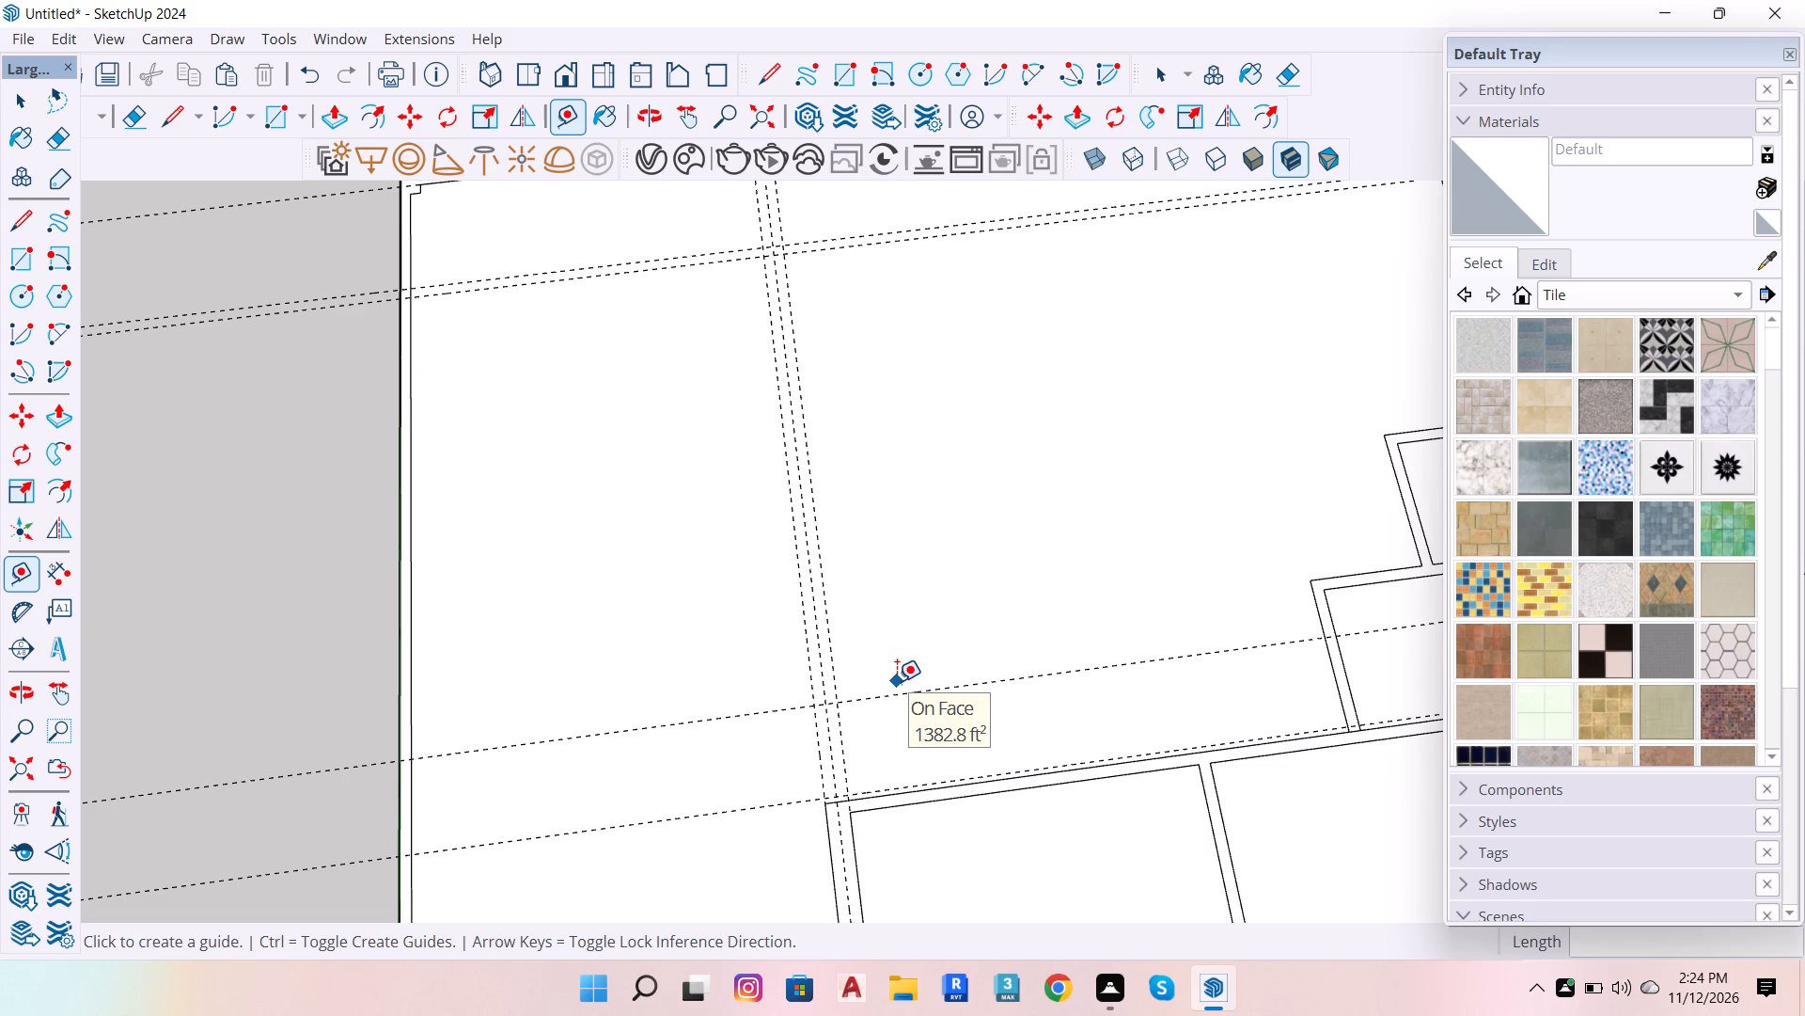
pyautogui.scroll(-7, 997, 564)
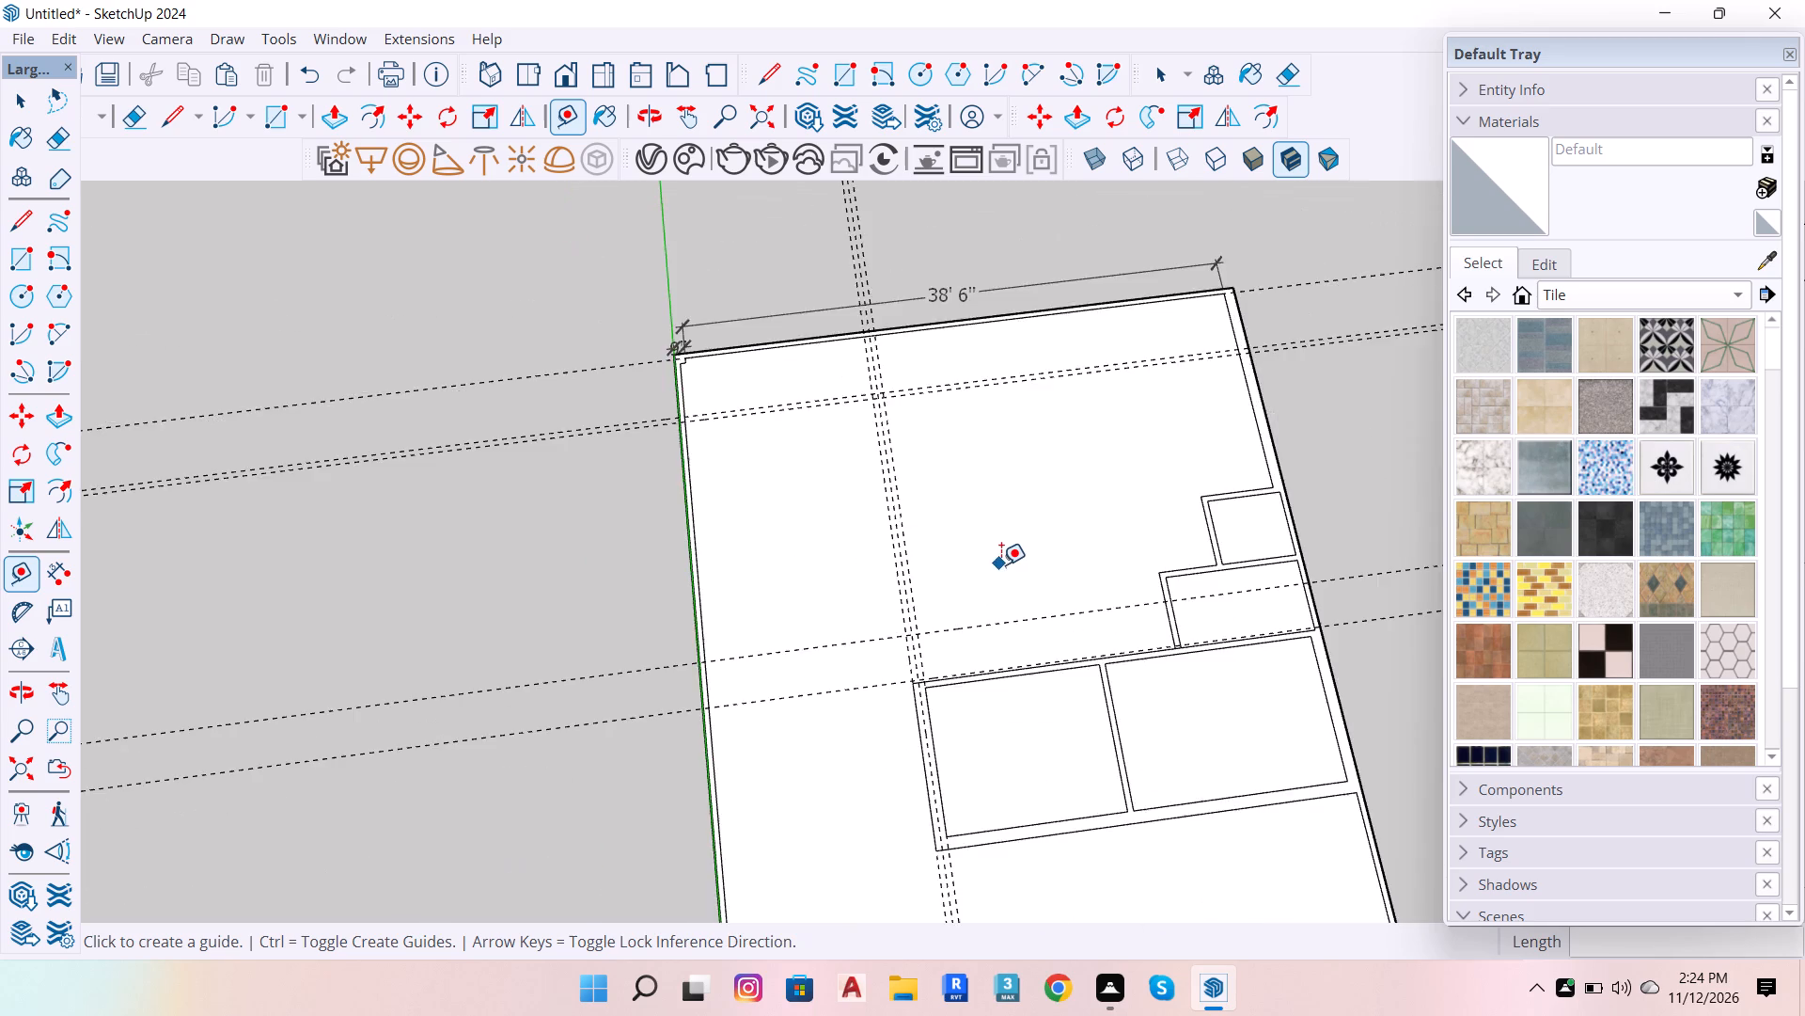
pyautogui.scroll(-4, 1003, 576)
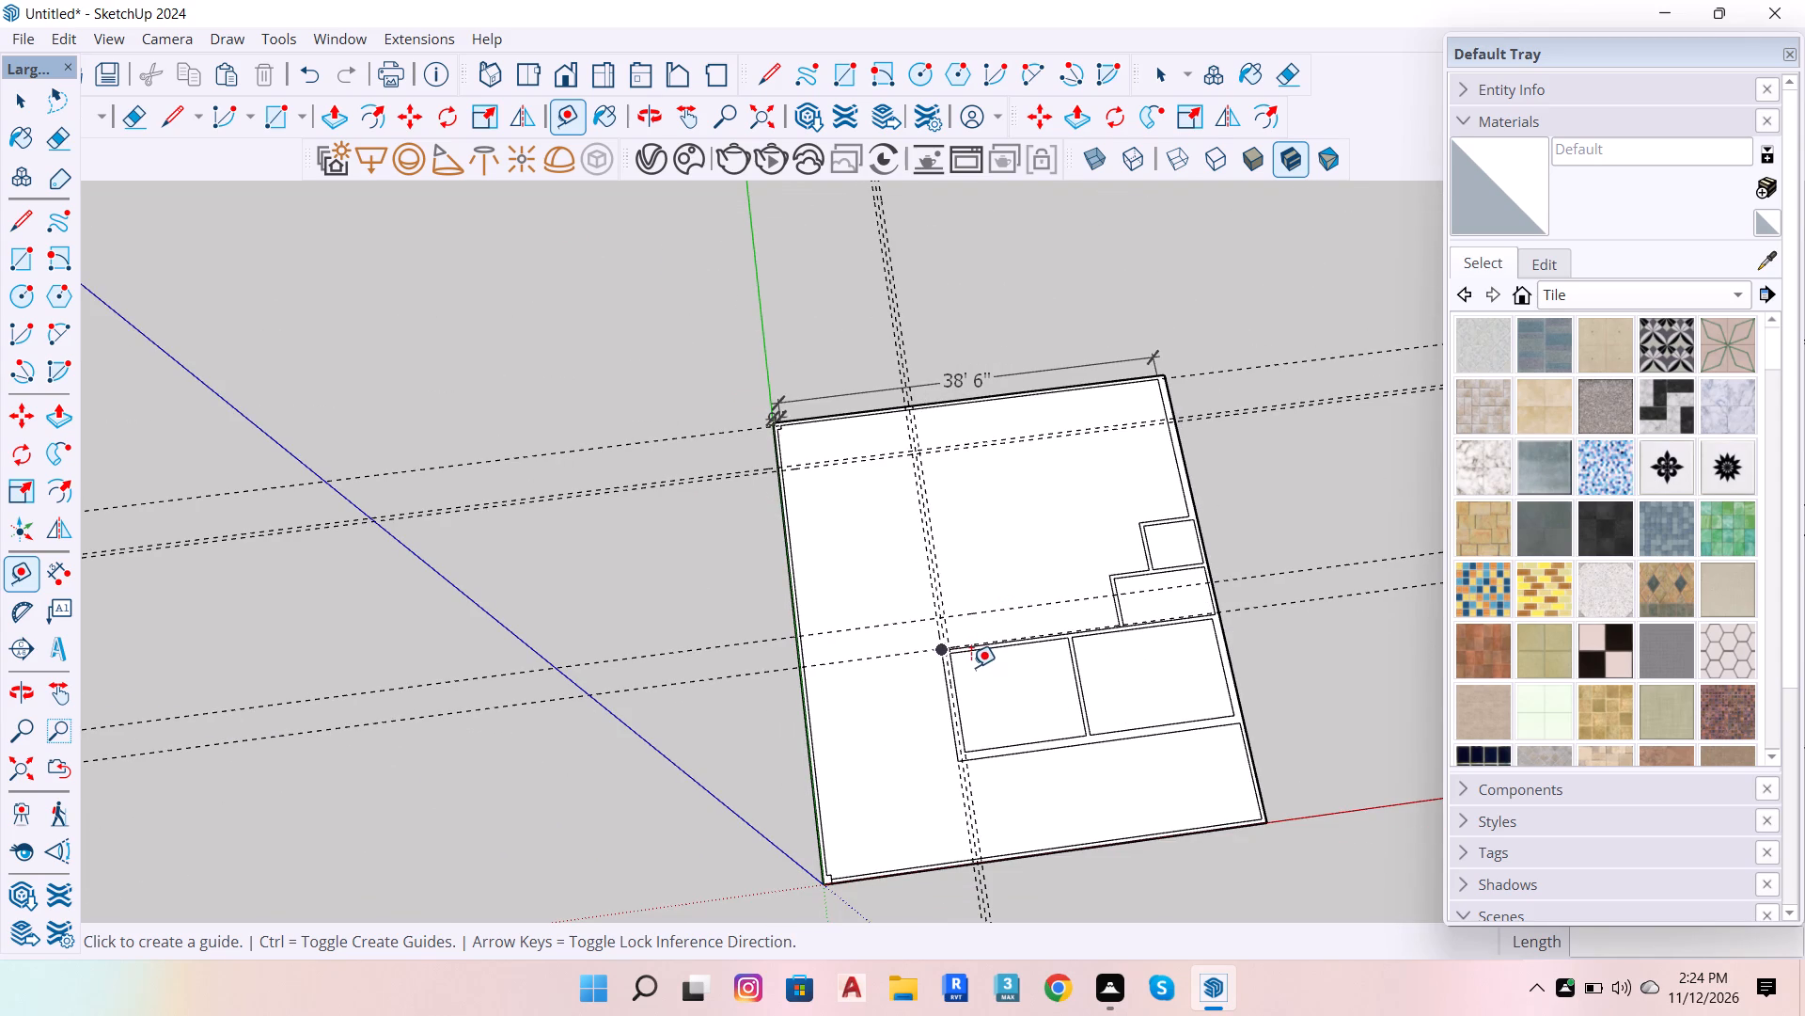
pyautogui.scroll(-2, 954, 661)
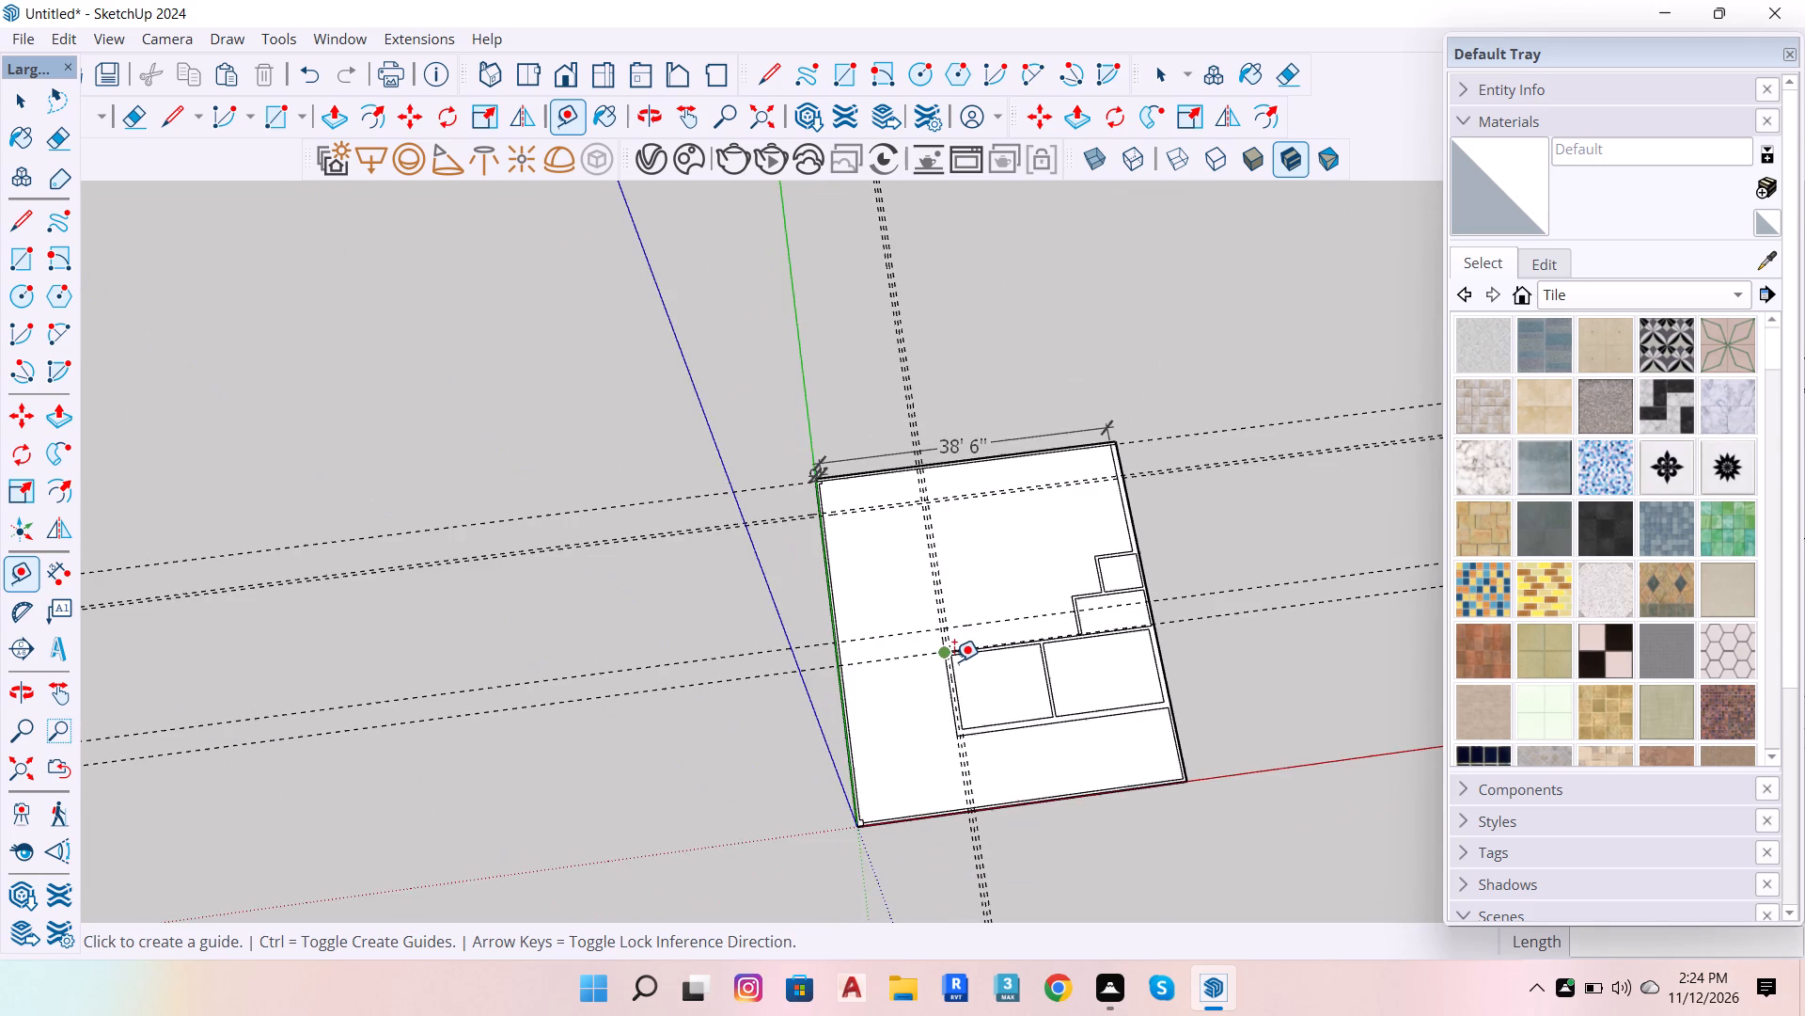
pyautogui.scroll(-1, 954, 661)
pyautogui.scroll(11, 920, 686)
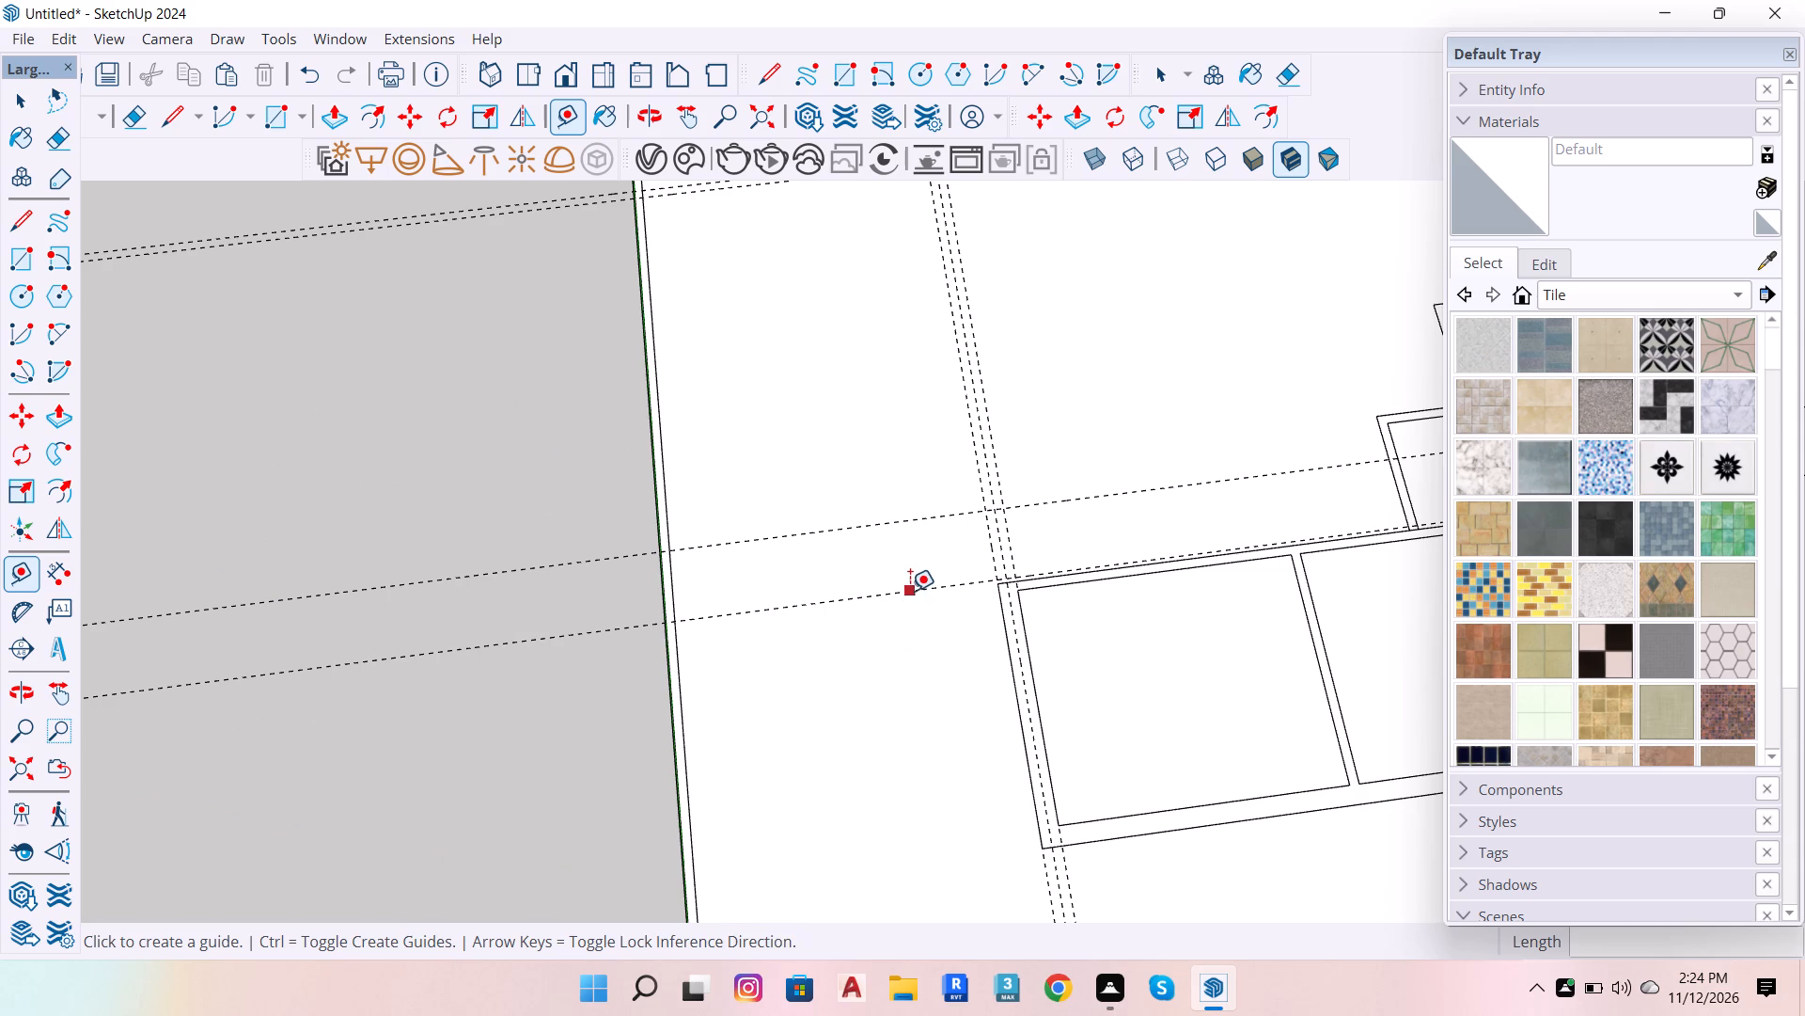
pyautogui.click(829, 600)
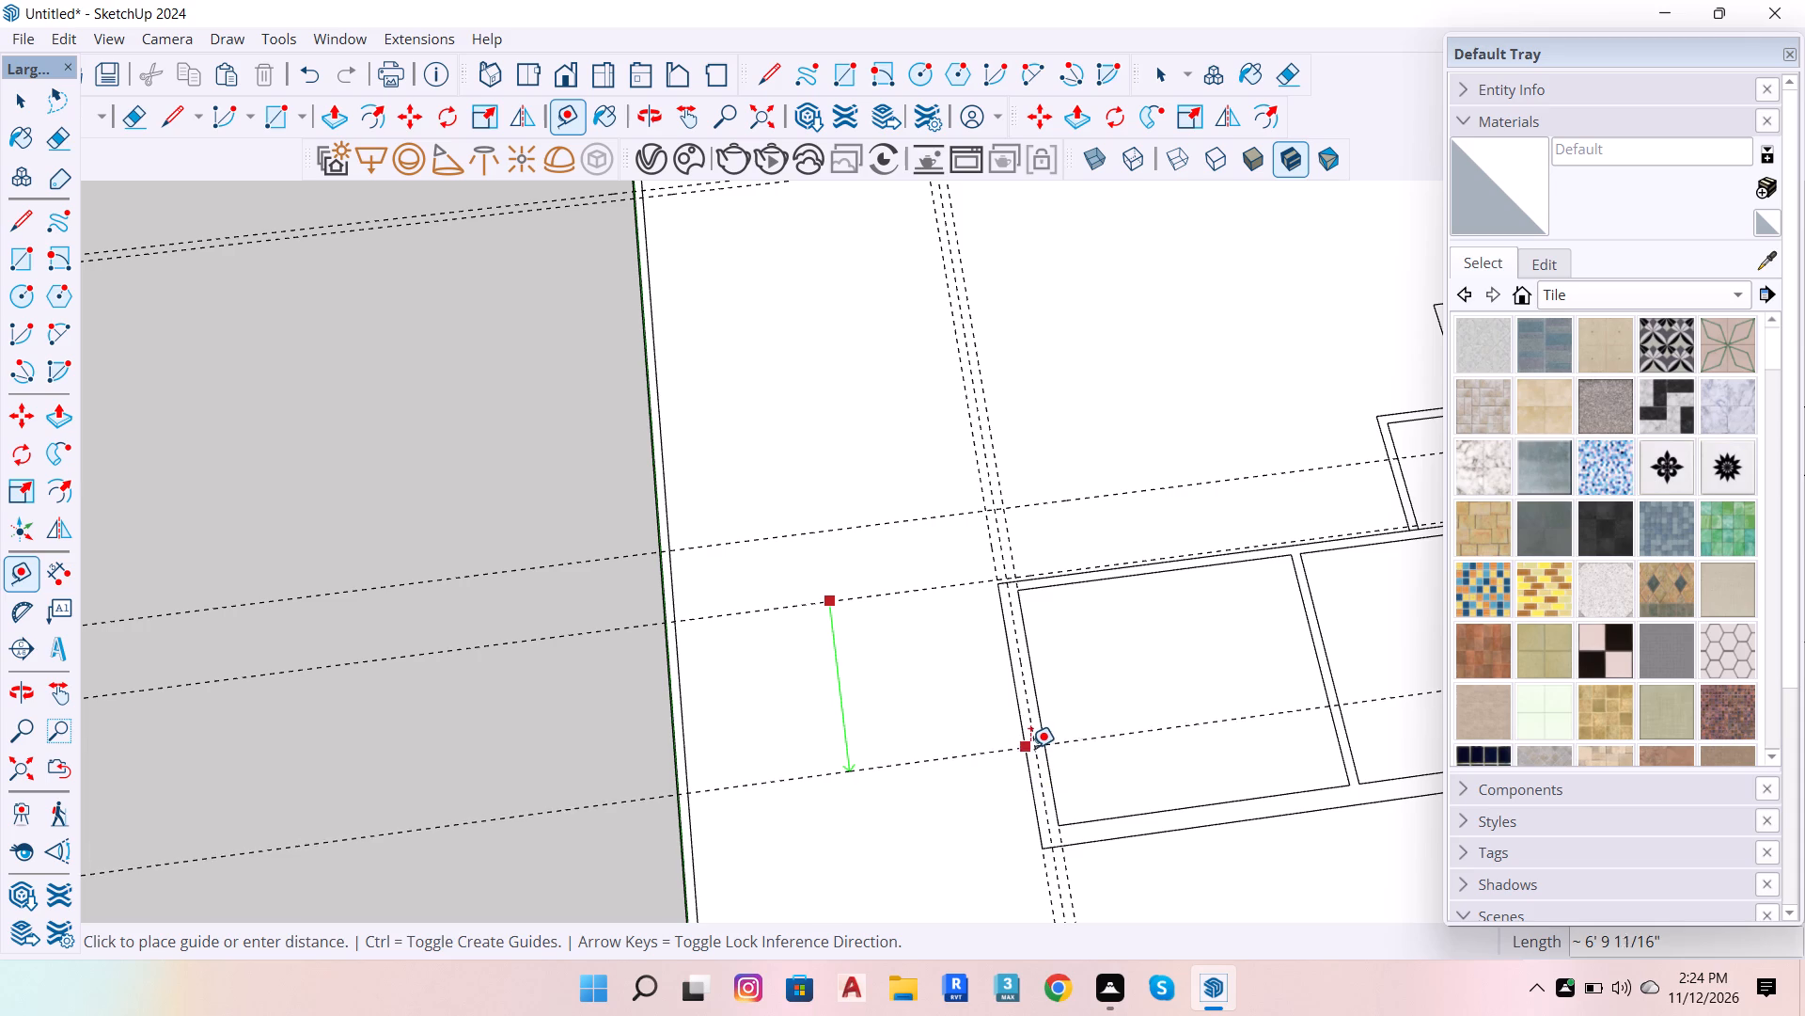
pyautogui.click(1032, 748)
# Add a parallel guide offset 4.5" from the guide crossing the room, on the side away from the 2" guide.
pyautogui.scroll(-8, 1182, 773)
pyautogui.scroll(5, 1044, 770)
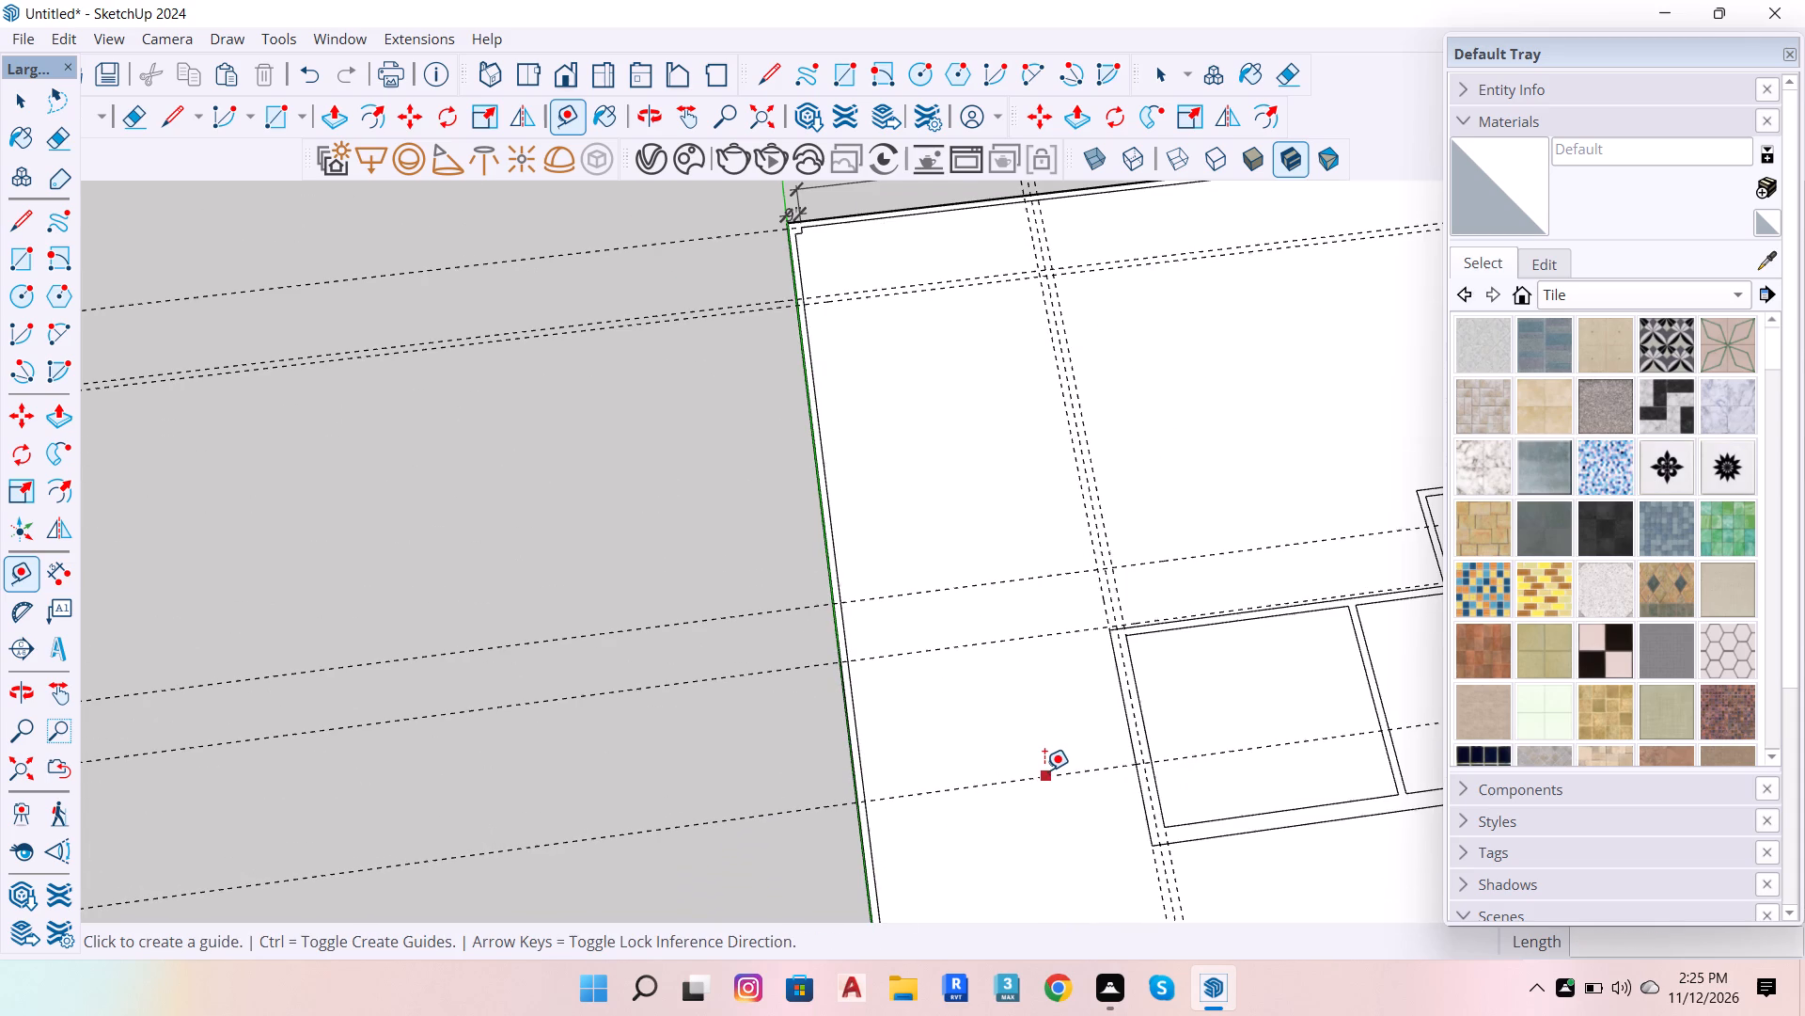
pyautogui.click(1044, 770)
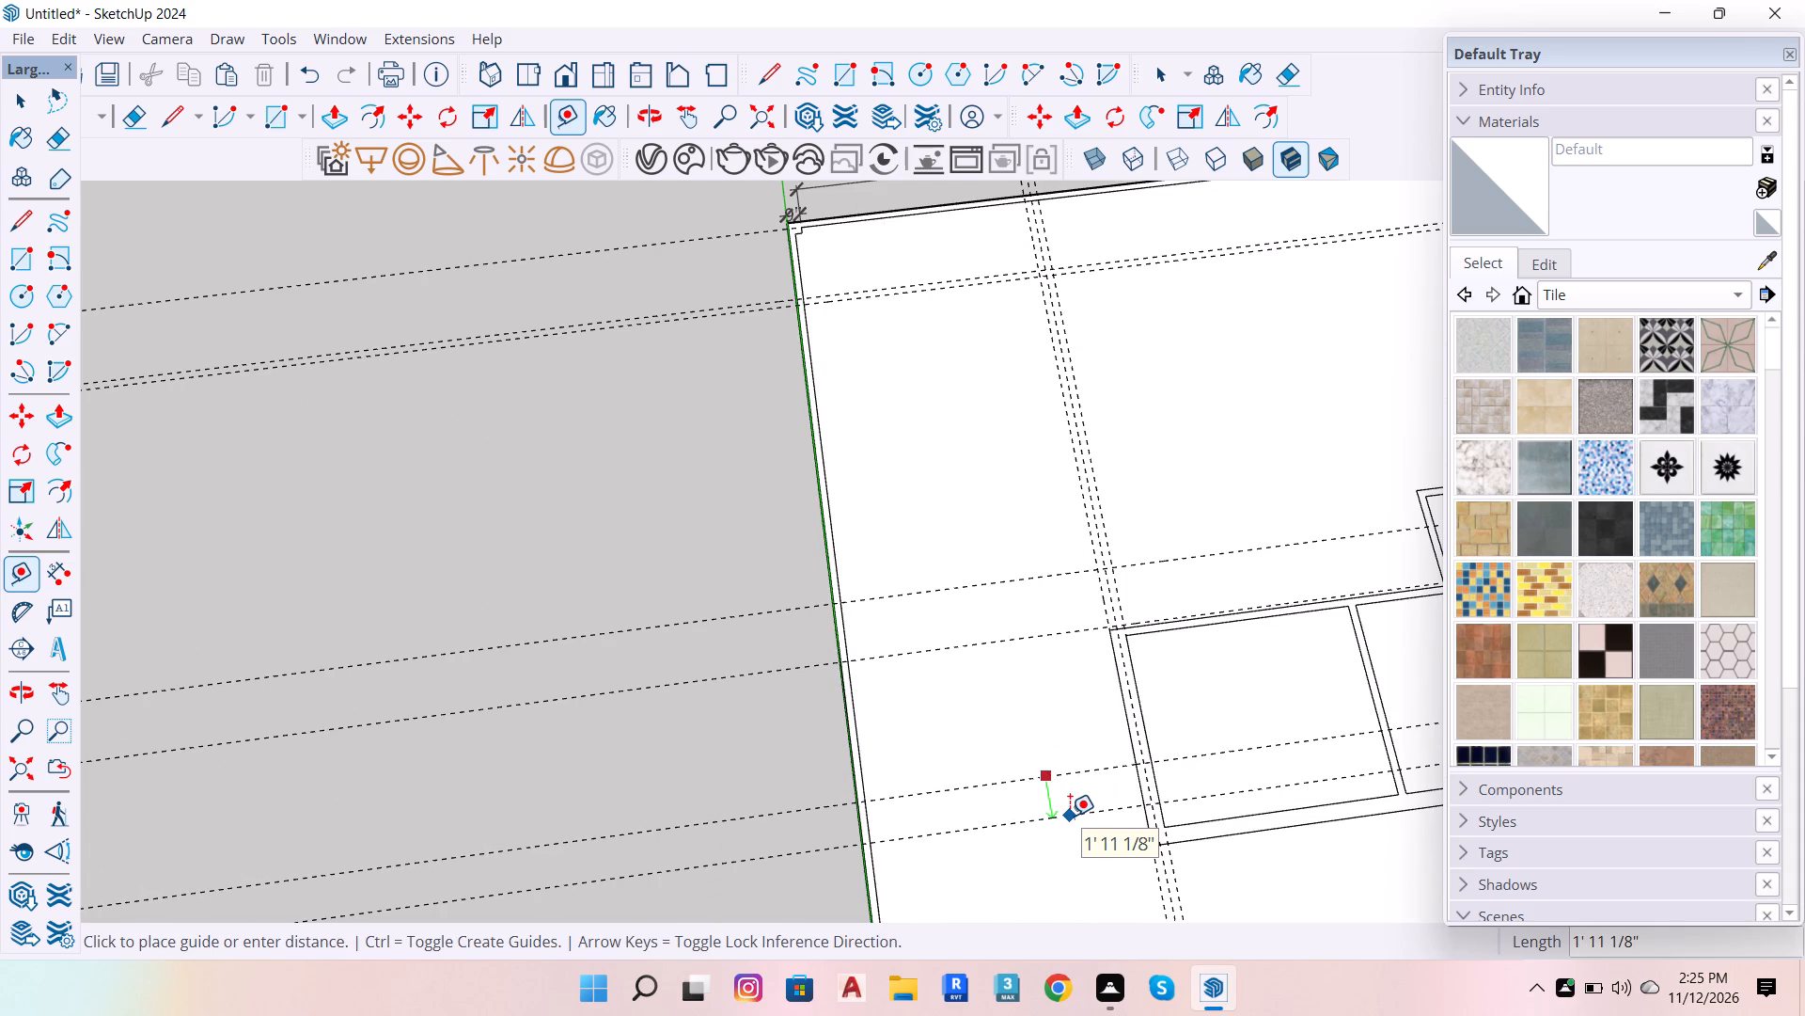
pyautogui.write('4.5')
pyautogui.press('Return')
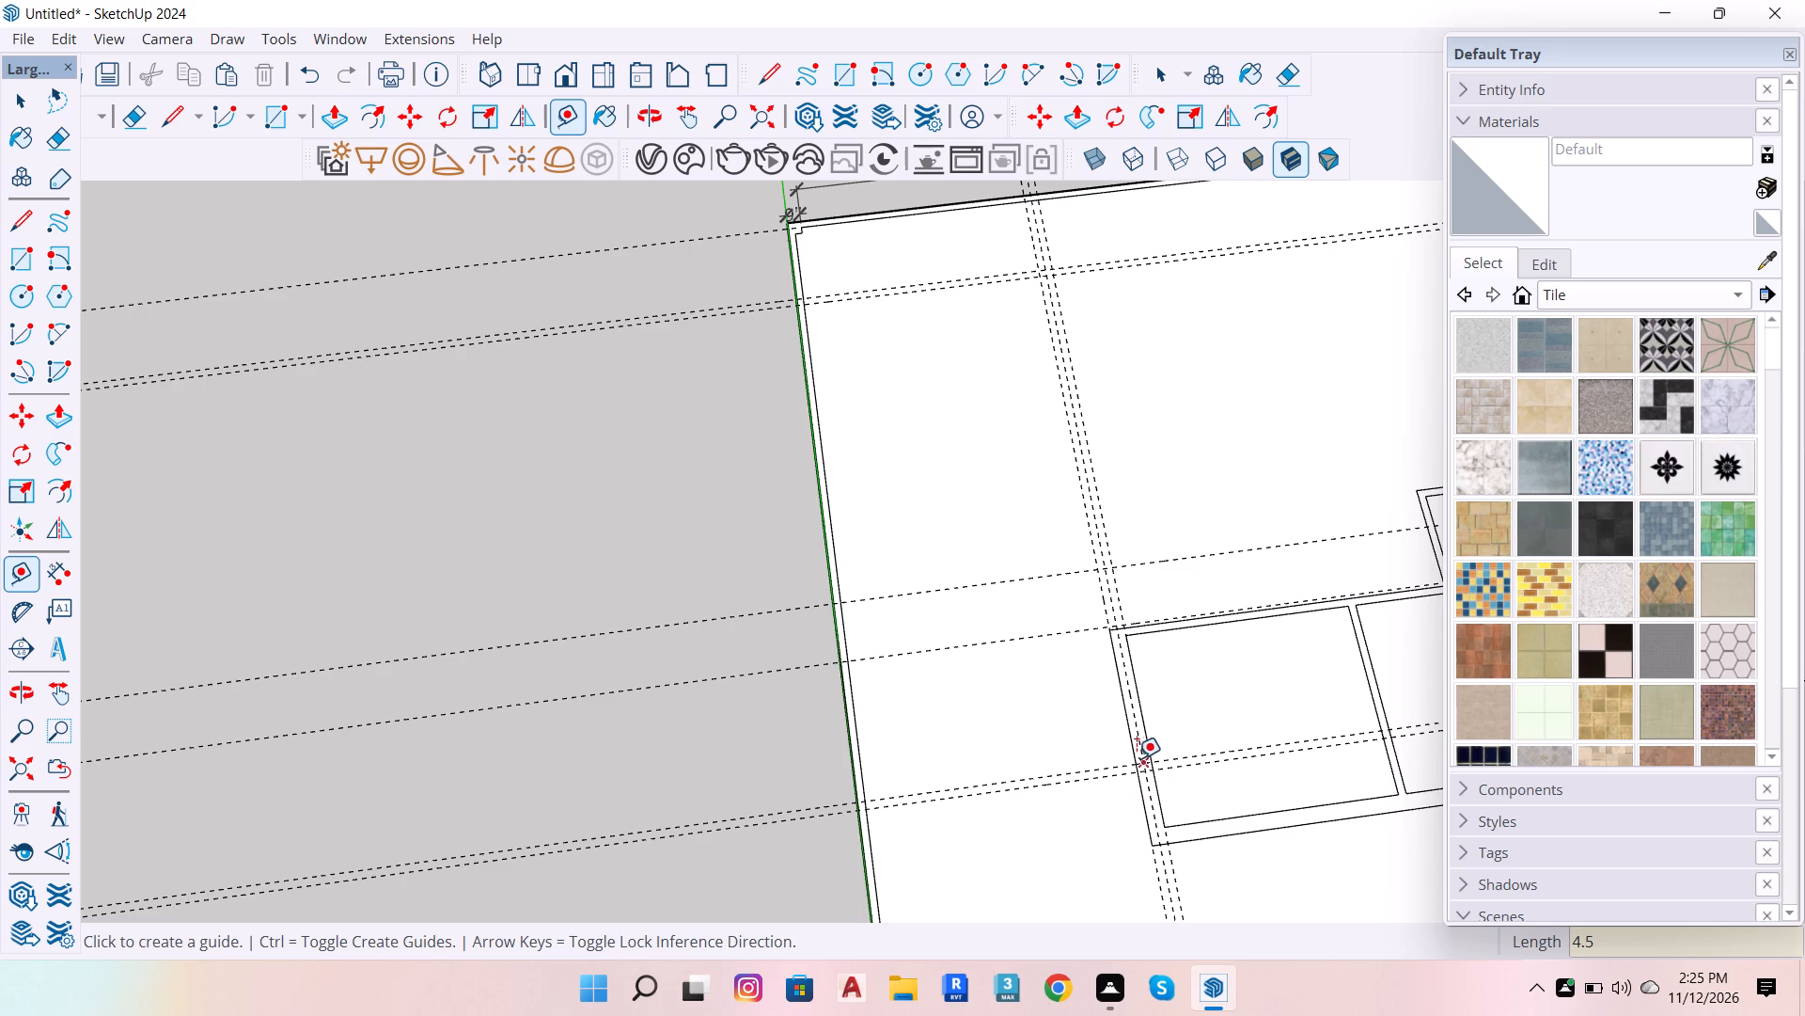
# Place a guide parallel to the 2" guide, passing through the room's inner wall corner.
pyautogui.scroll(6, 1087, 631)
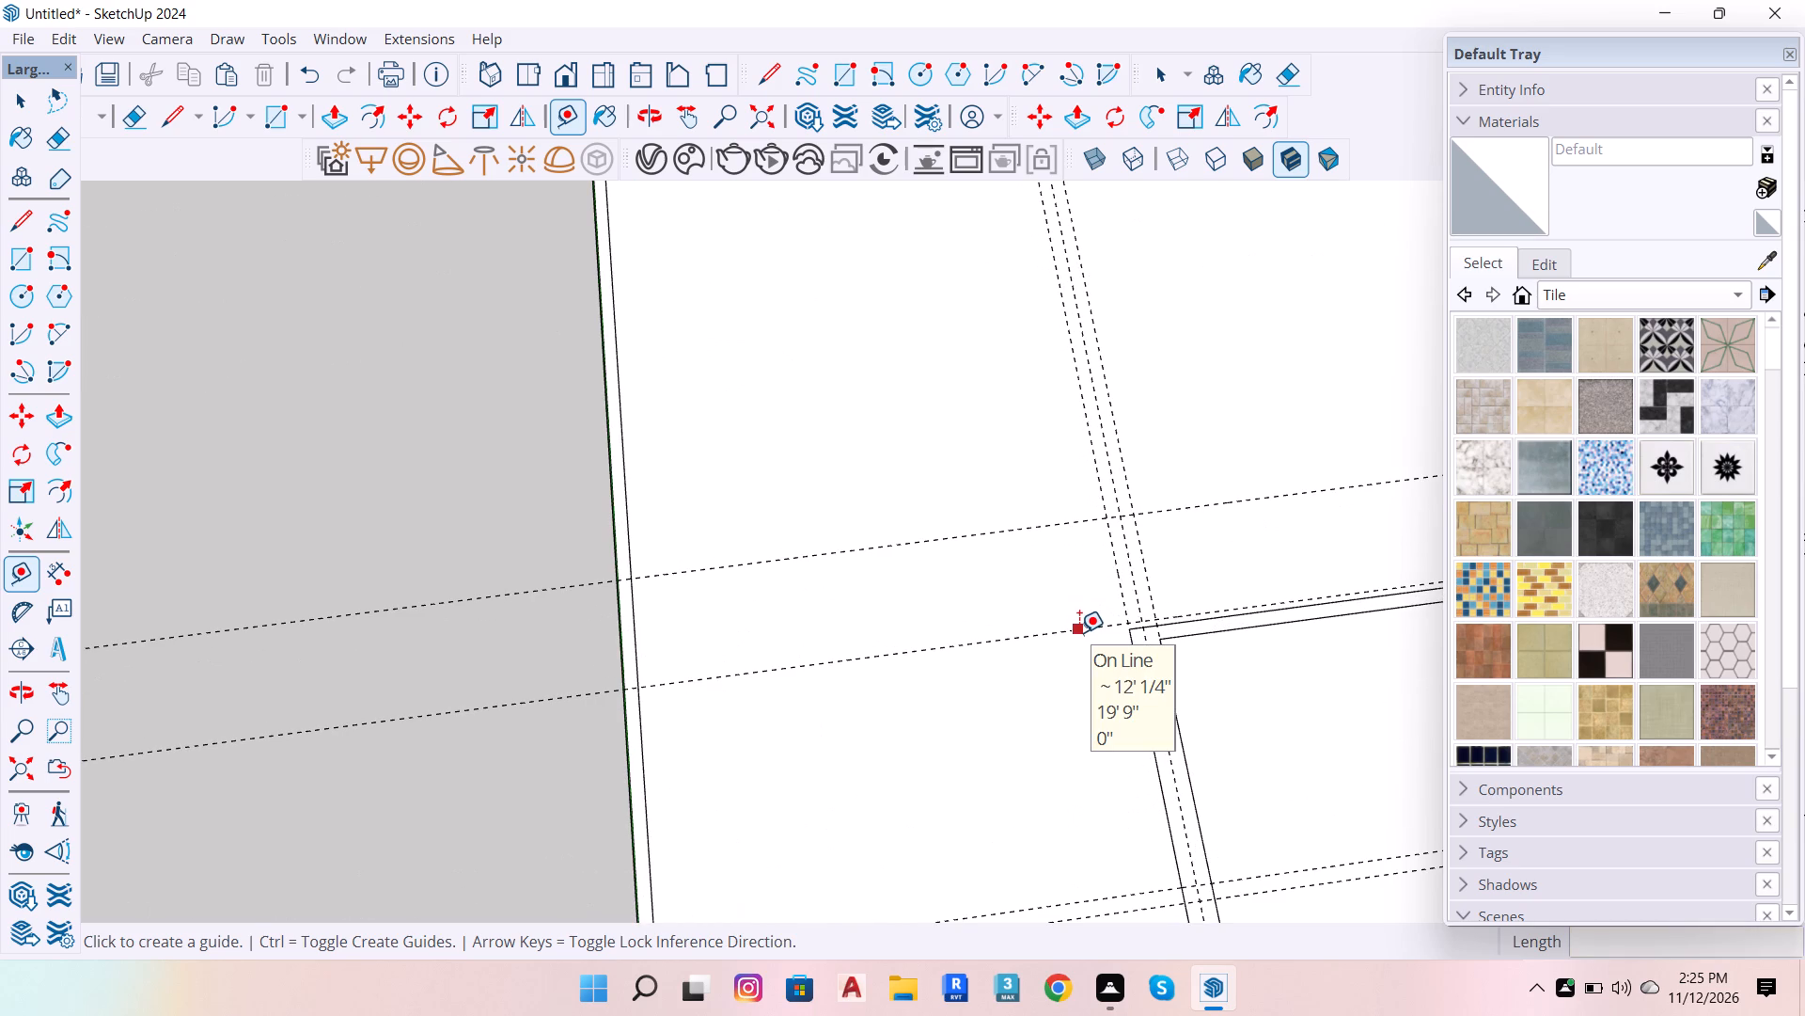
pyautogui.click(1079, 632)
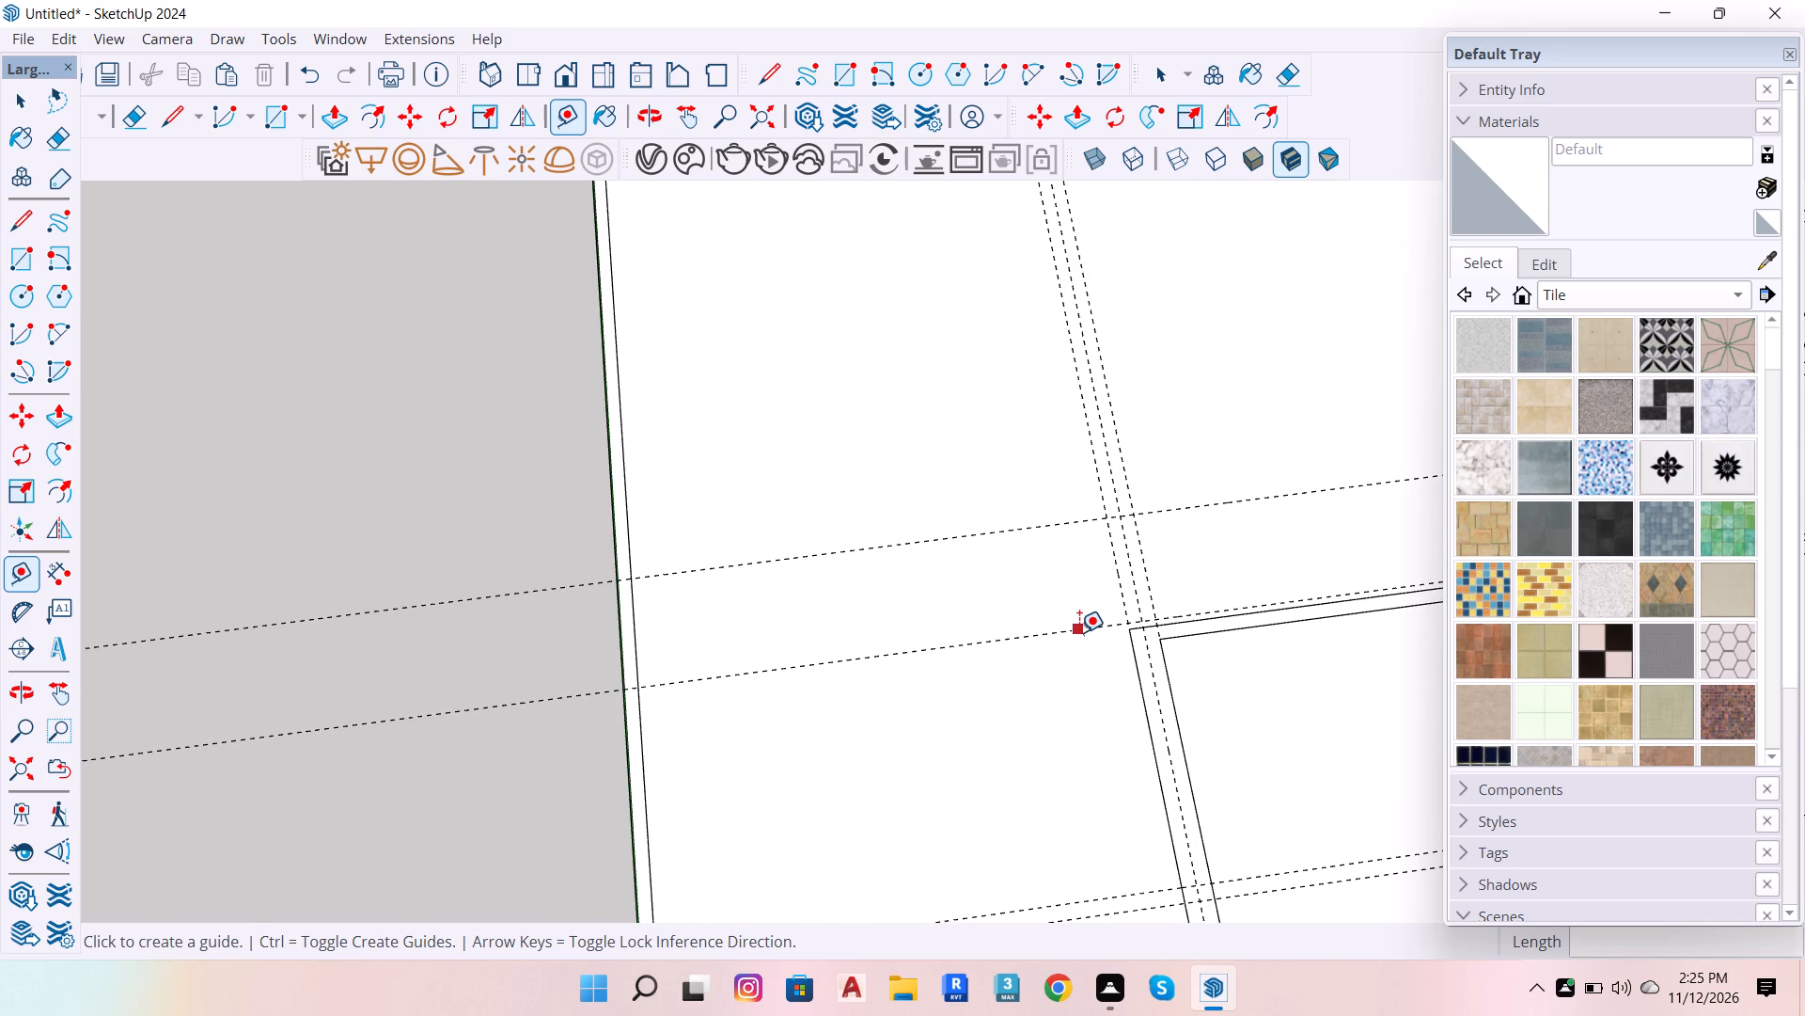
pyautogui.click(1169, 642)
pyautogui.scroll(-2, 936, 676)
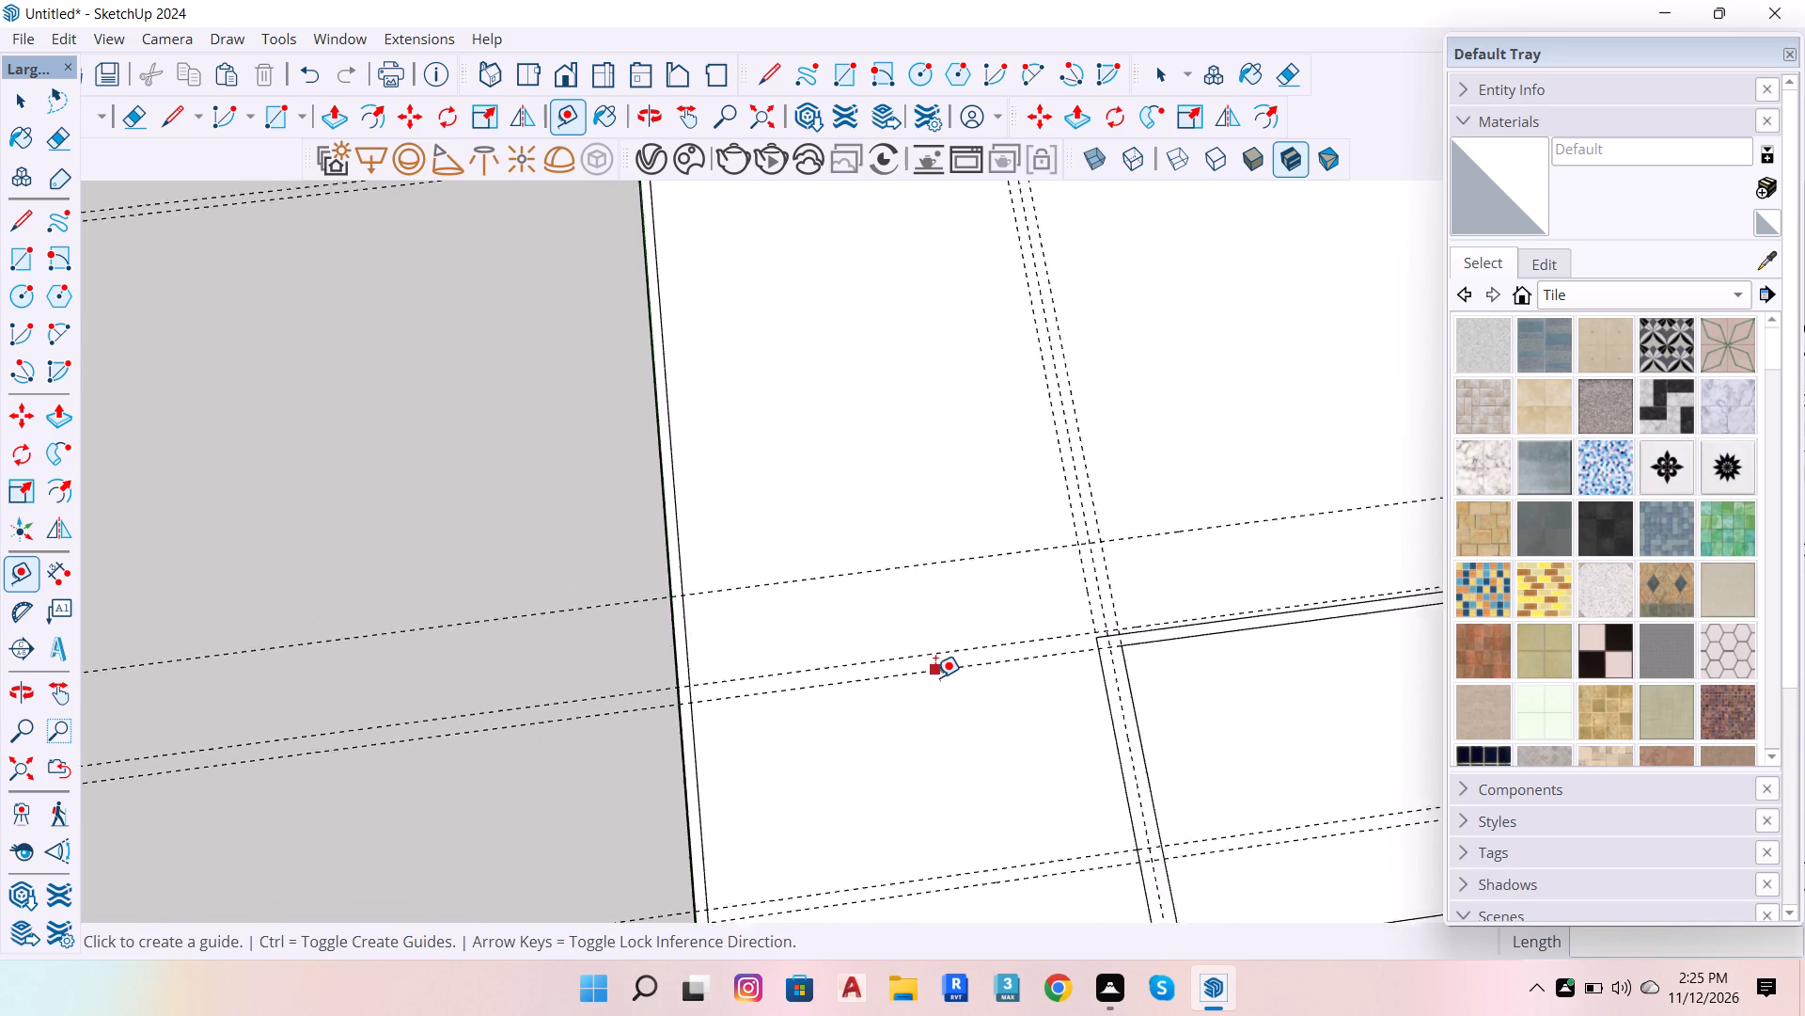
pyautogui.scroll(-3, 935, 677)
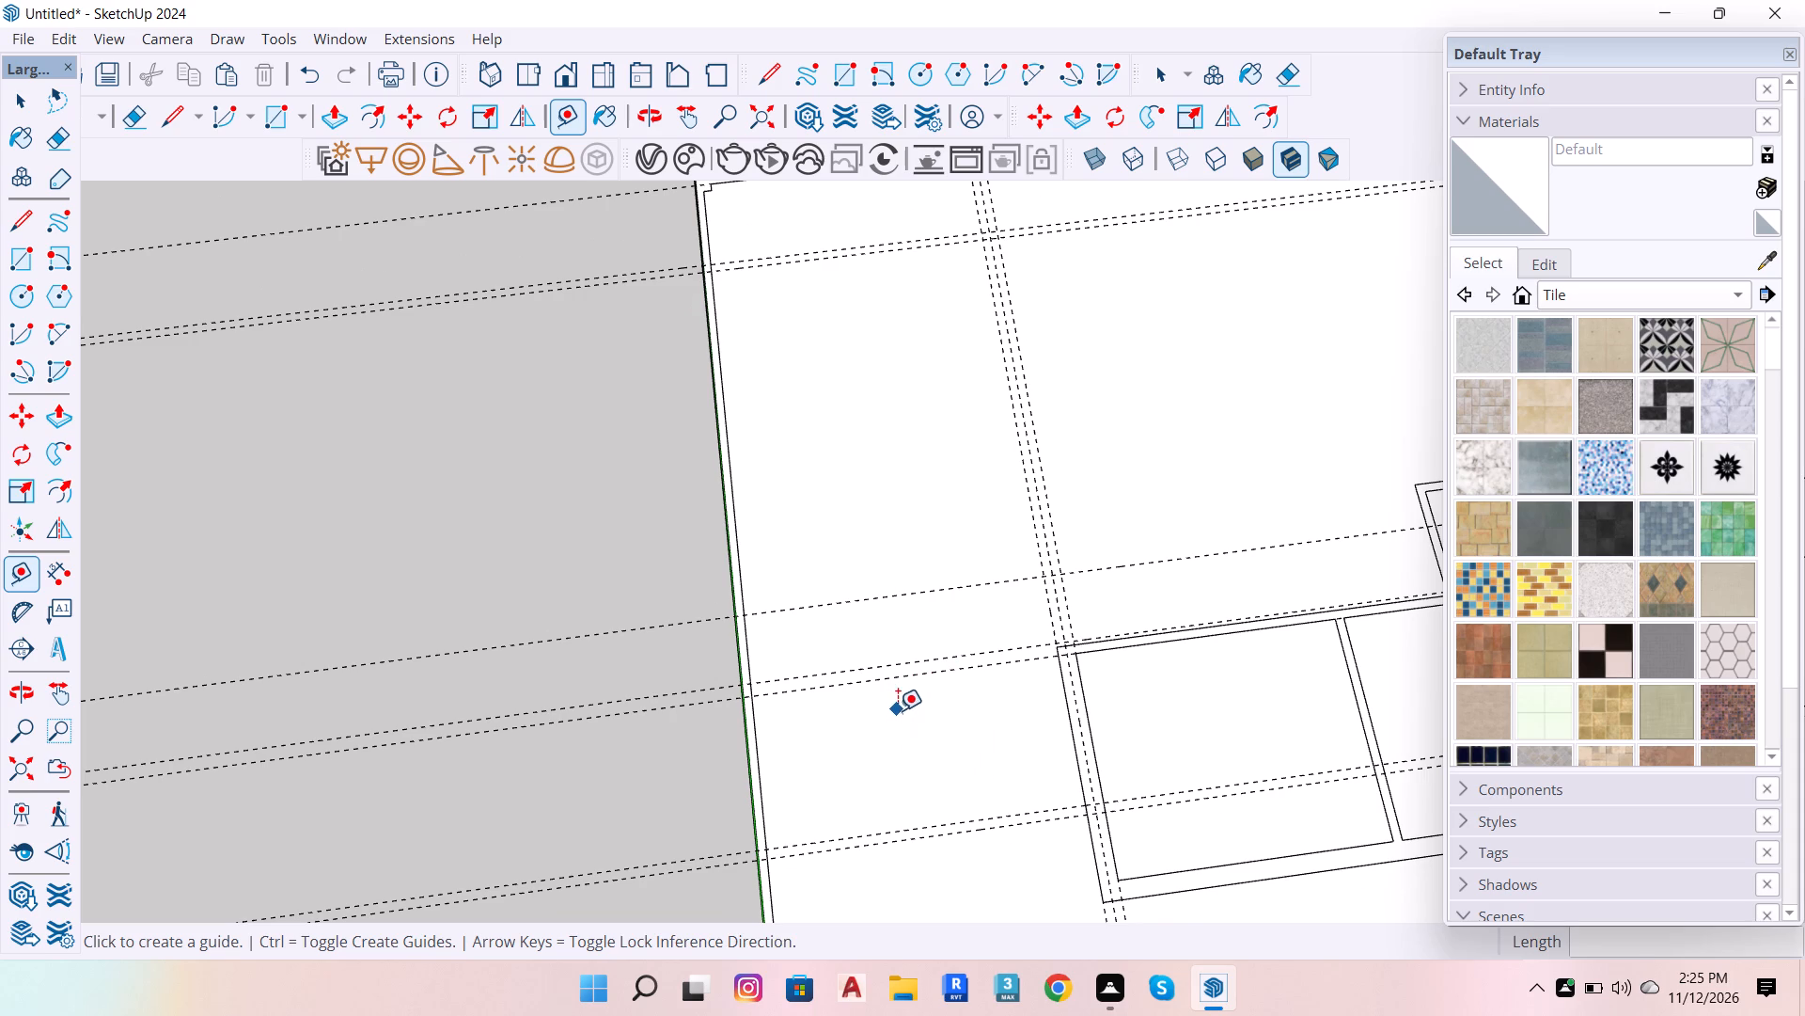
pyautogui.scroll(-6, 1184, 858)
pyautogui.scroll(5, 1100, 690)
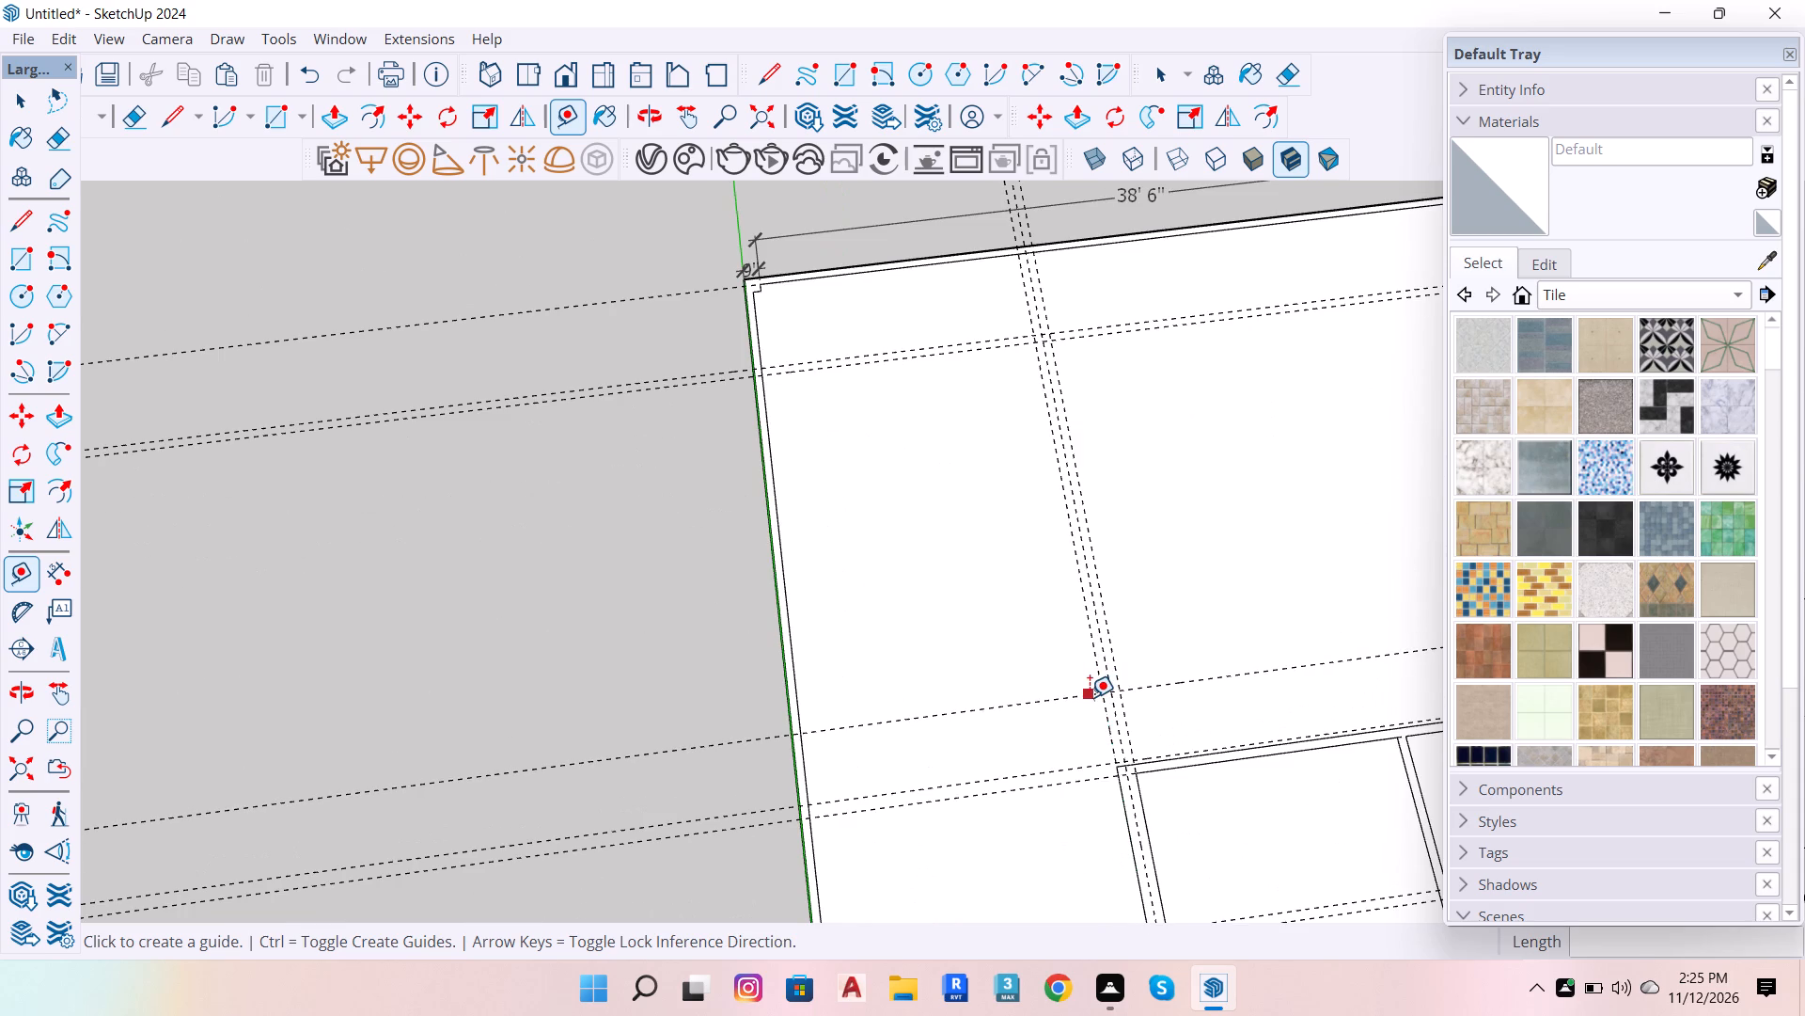
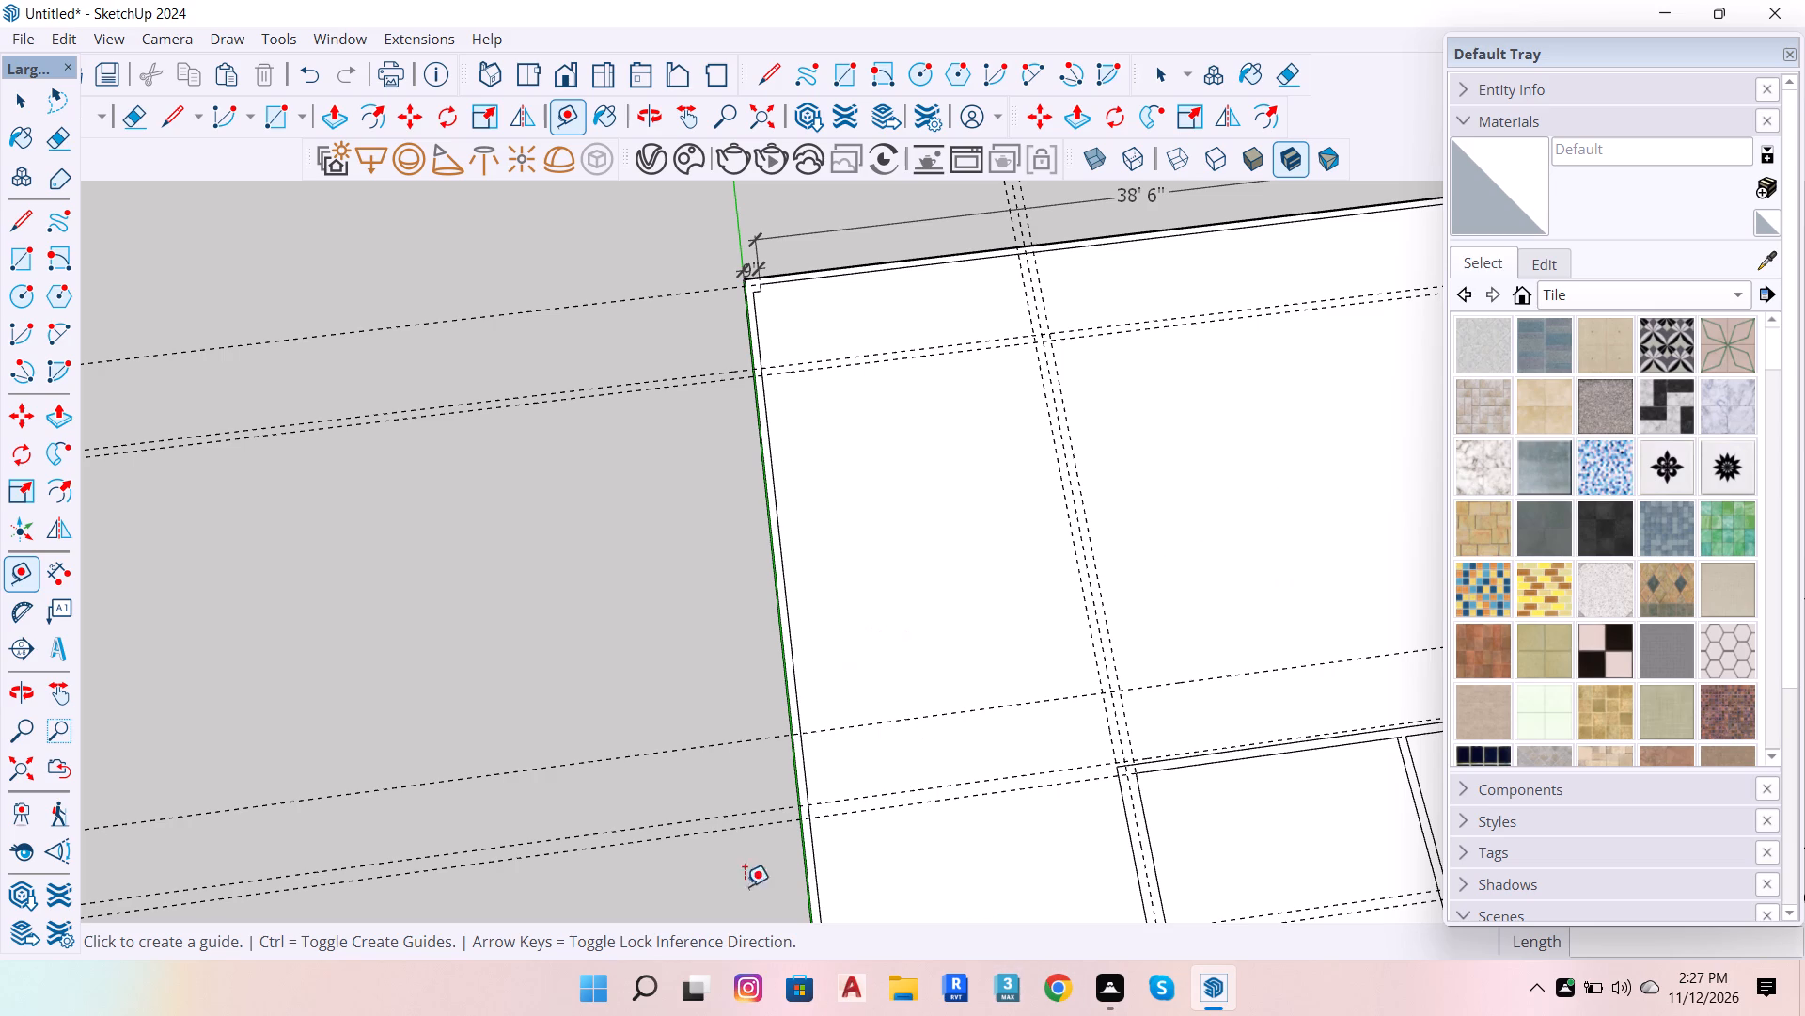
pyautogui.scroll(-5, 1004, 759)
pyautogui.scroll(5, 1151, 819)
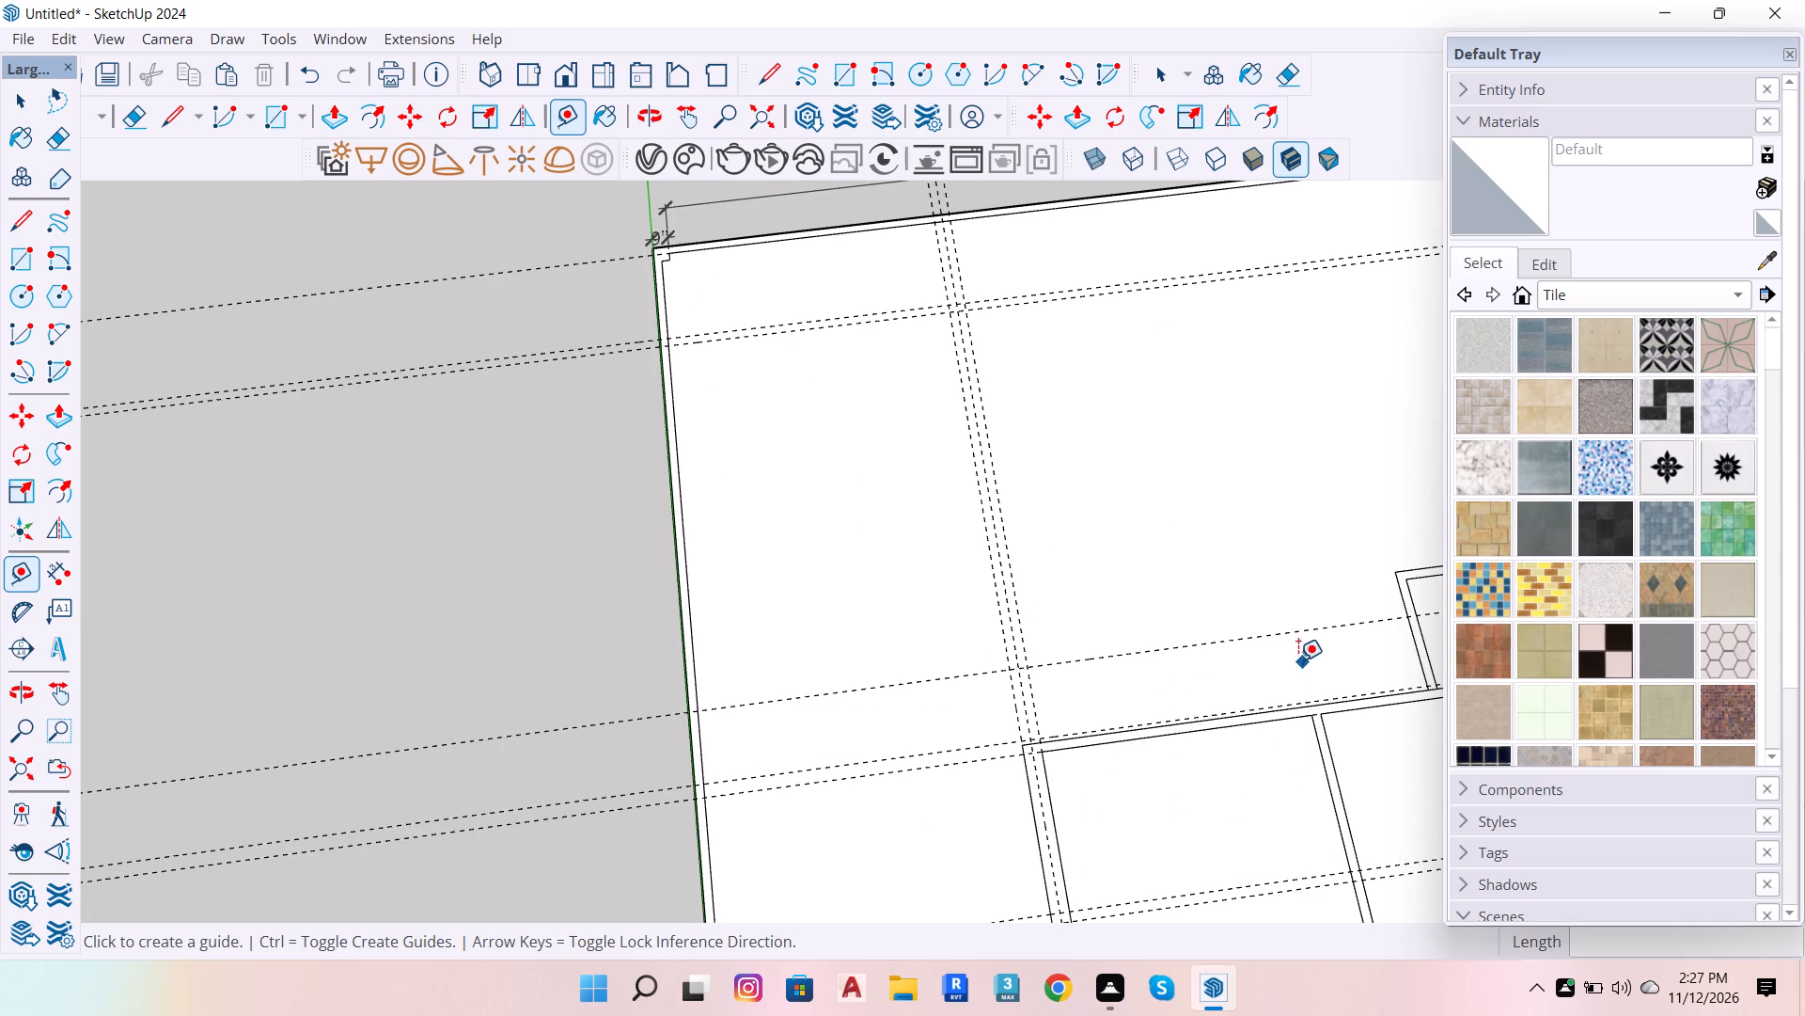
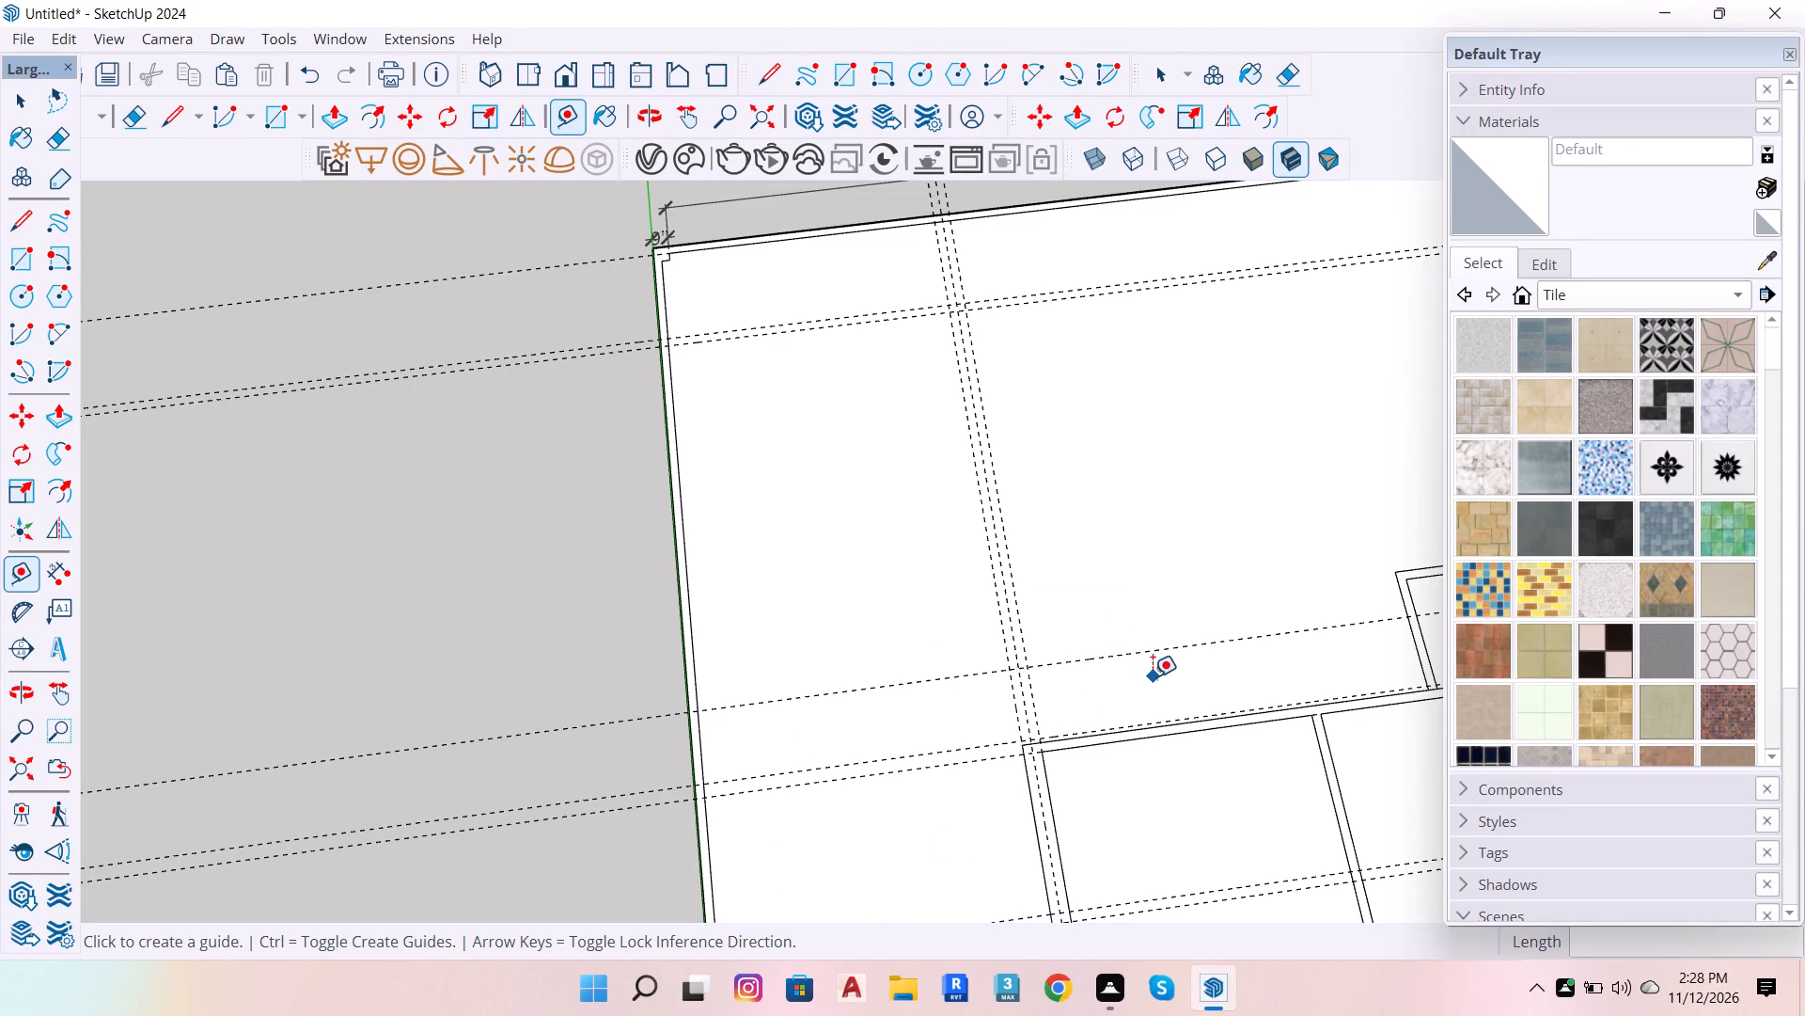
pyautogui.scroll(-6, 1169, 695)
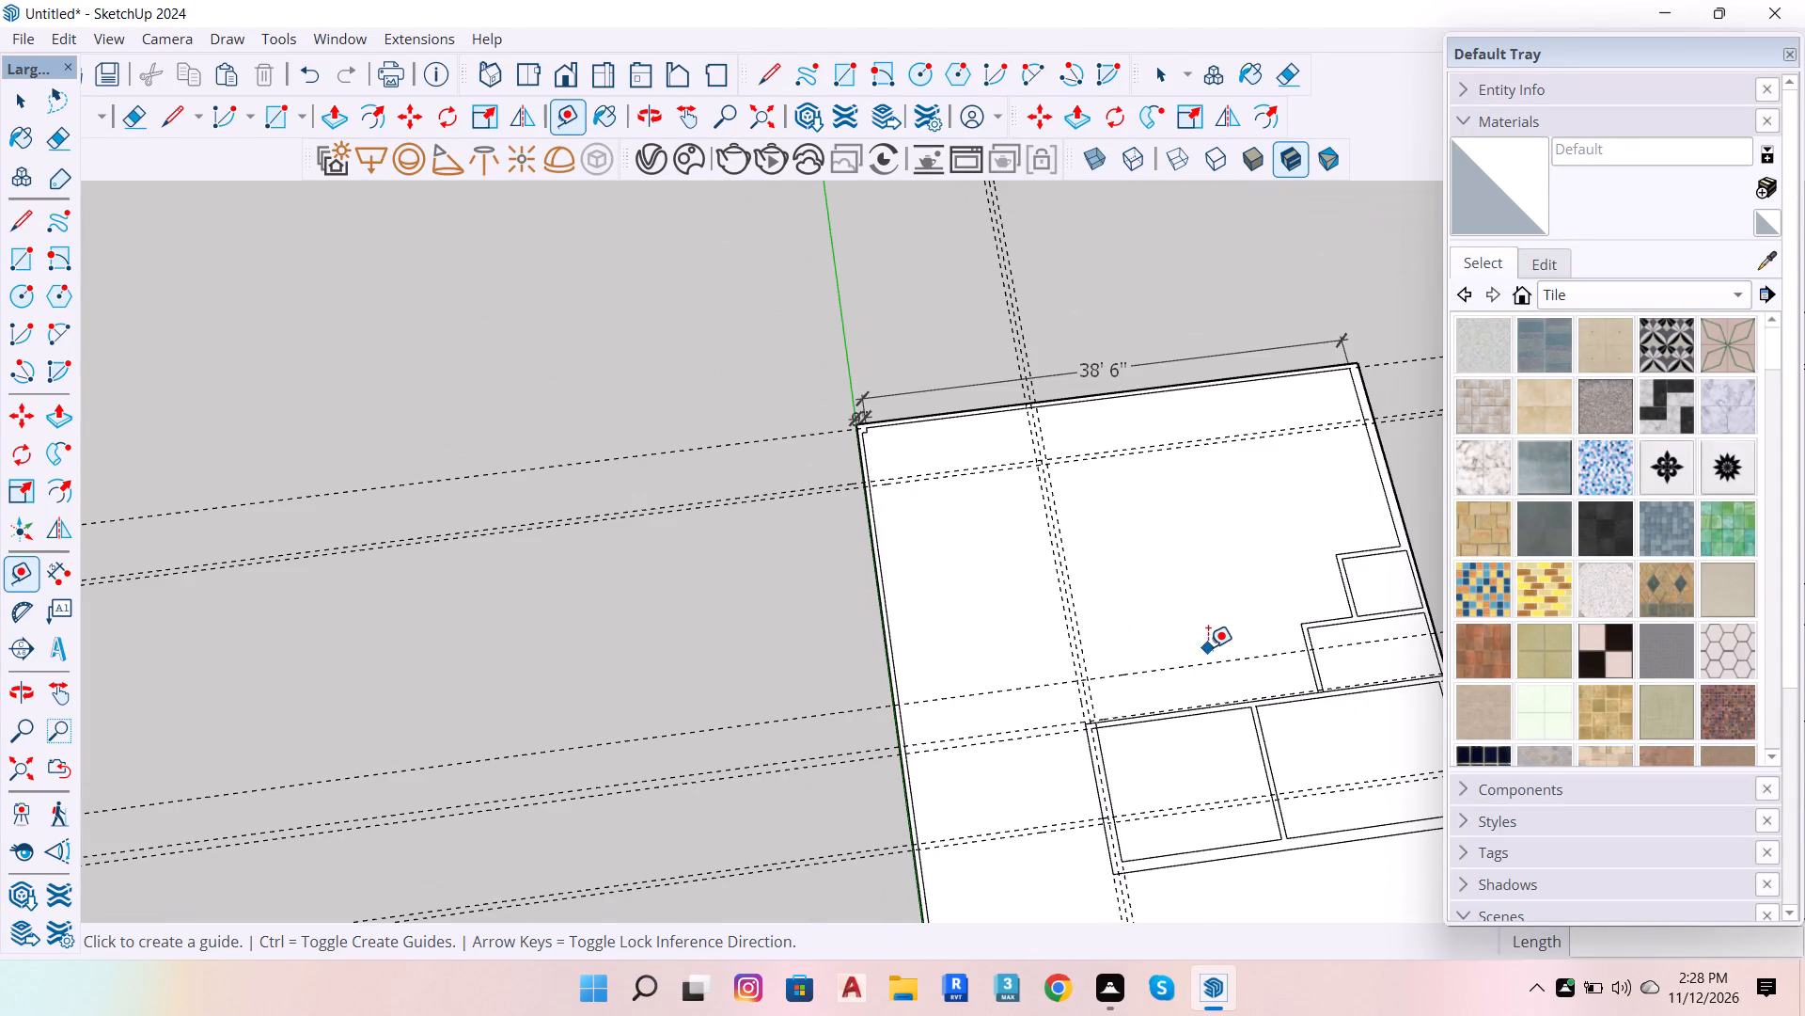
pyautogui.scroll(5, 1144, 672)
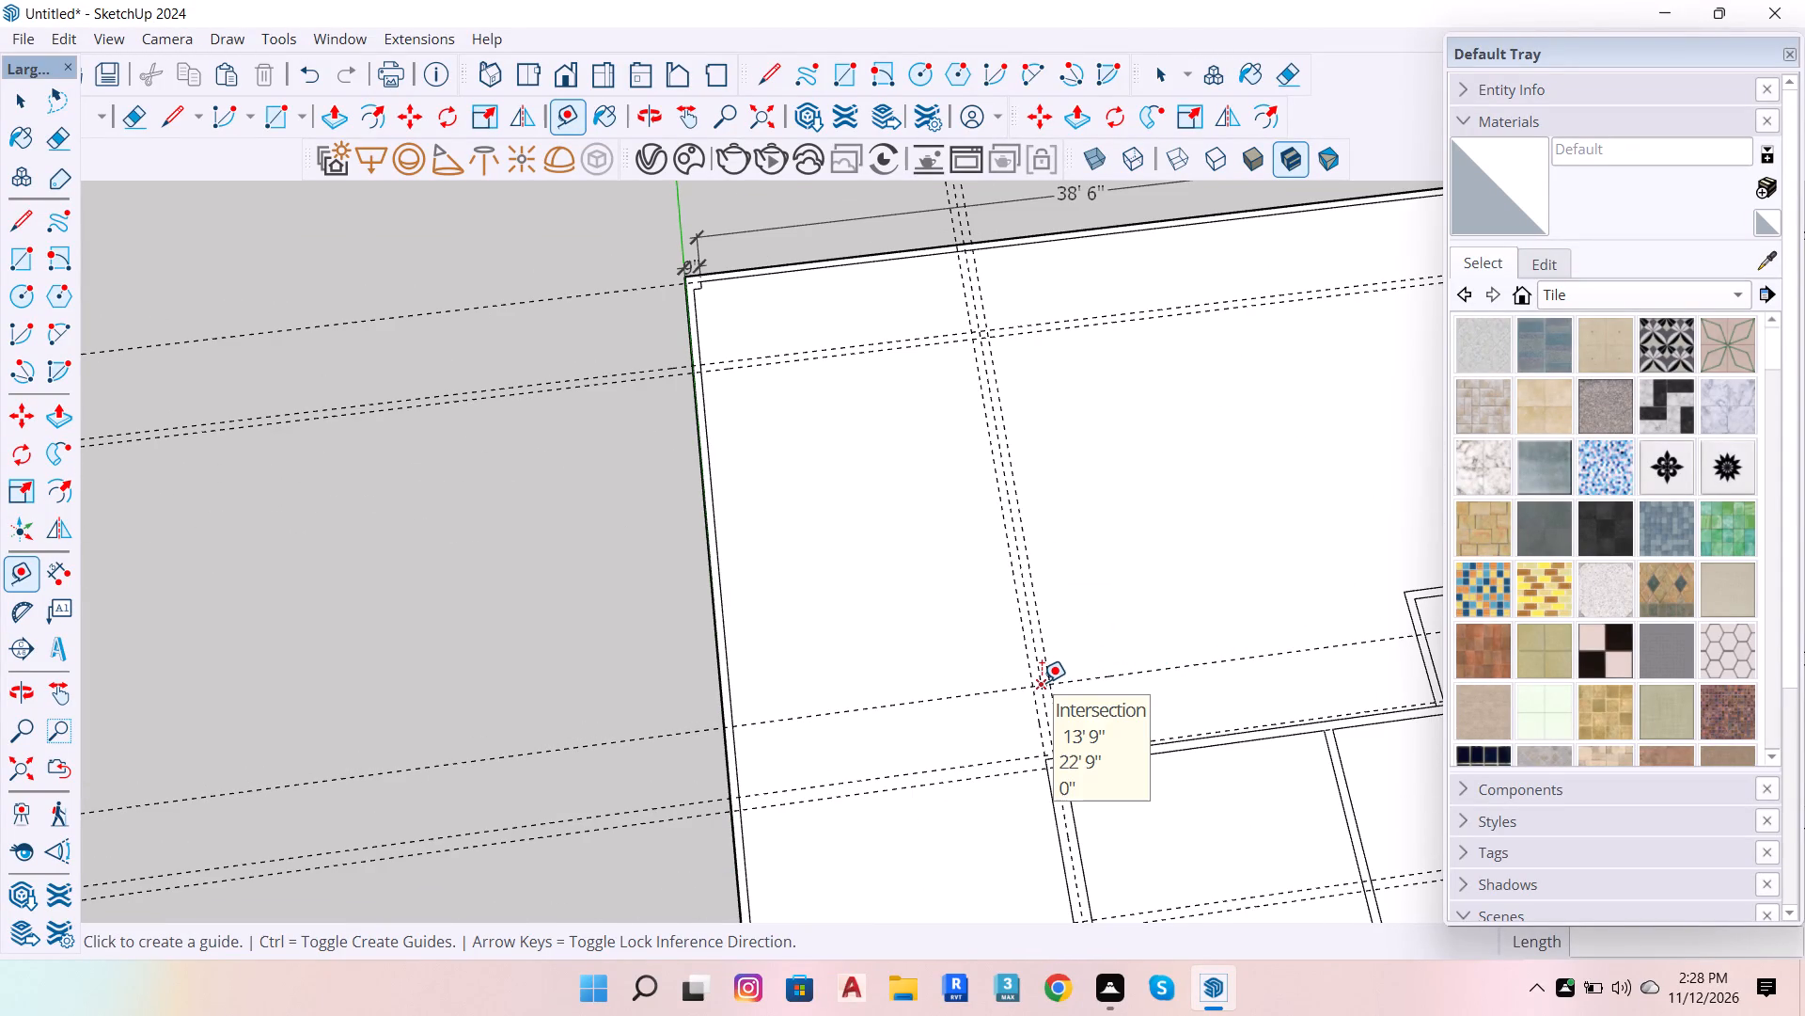
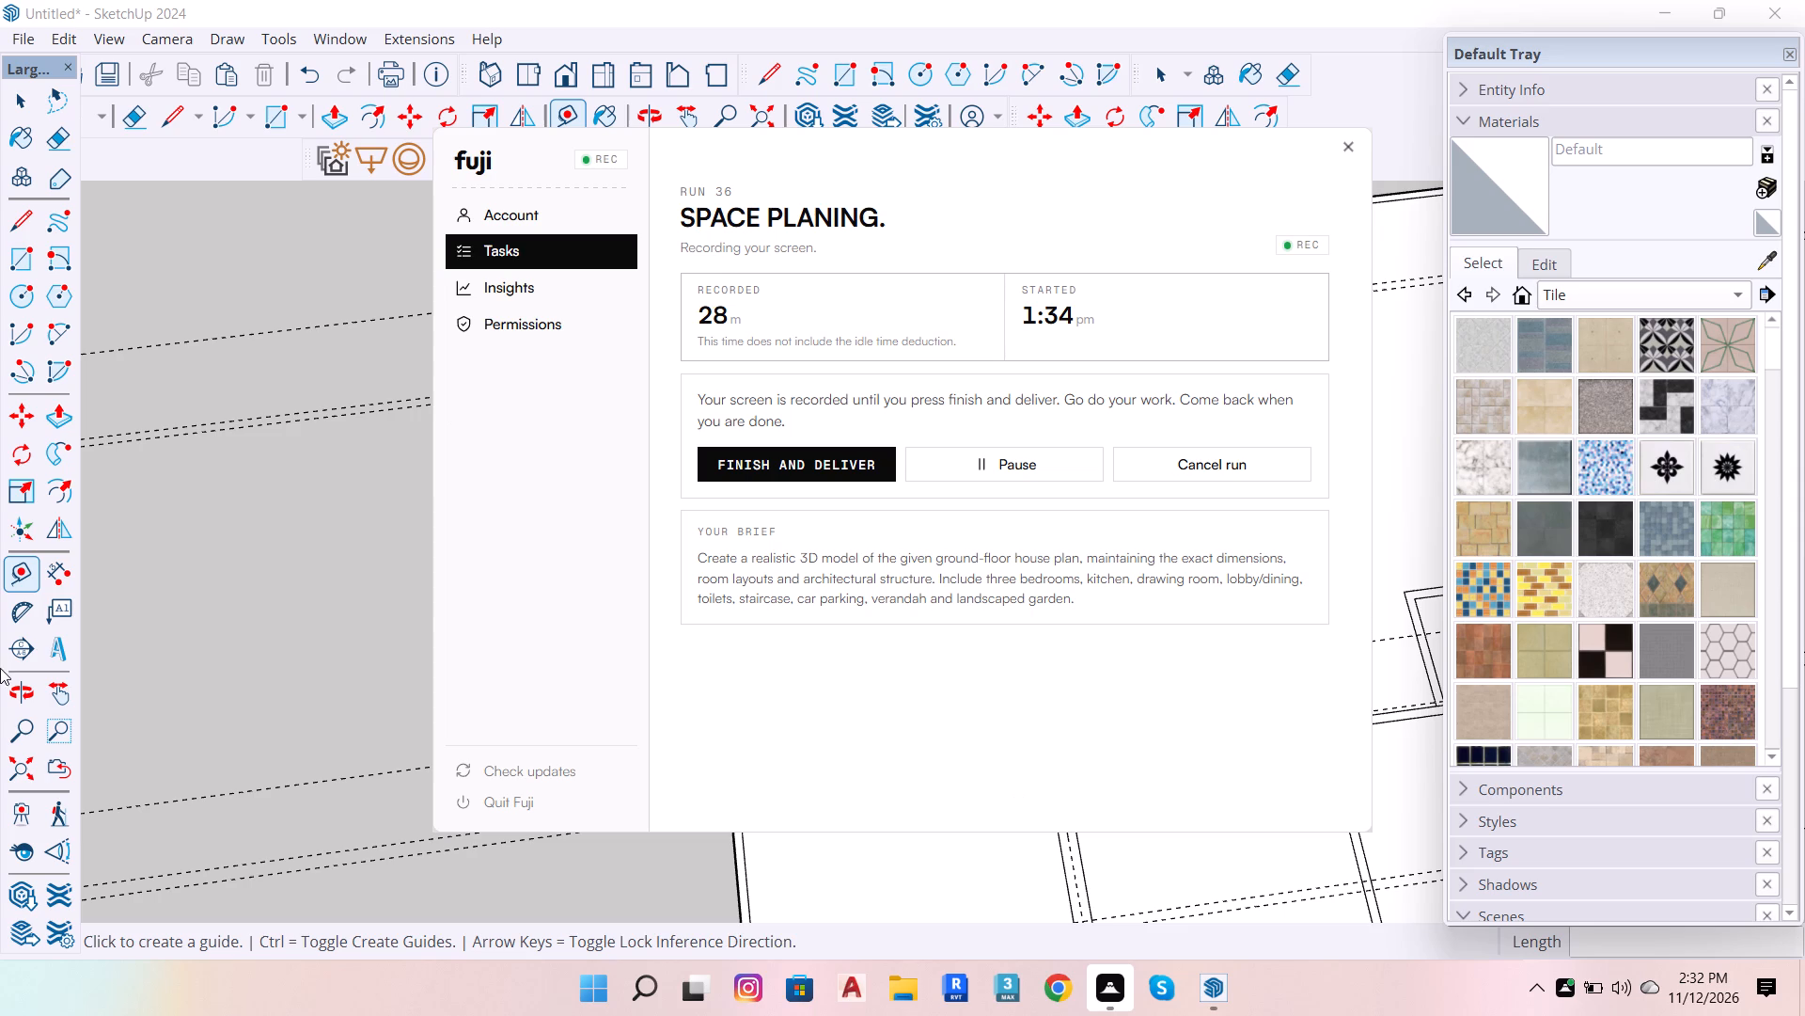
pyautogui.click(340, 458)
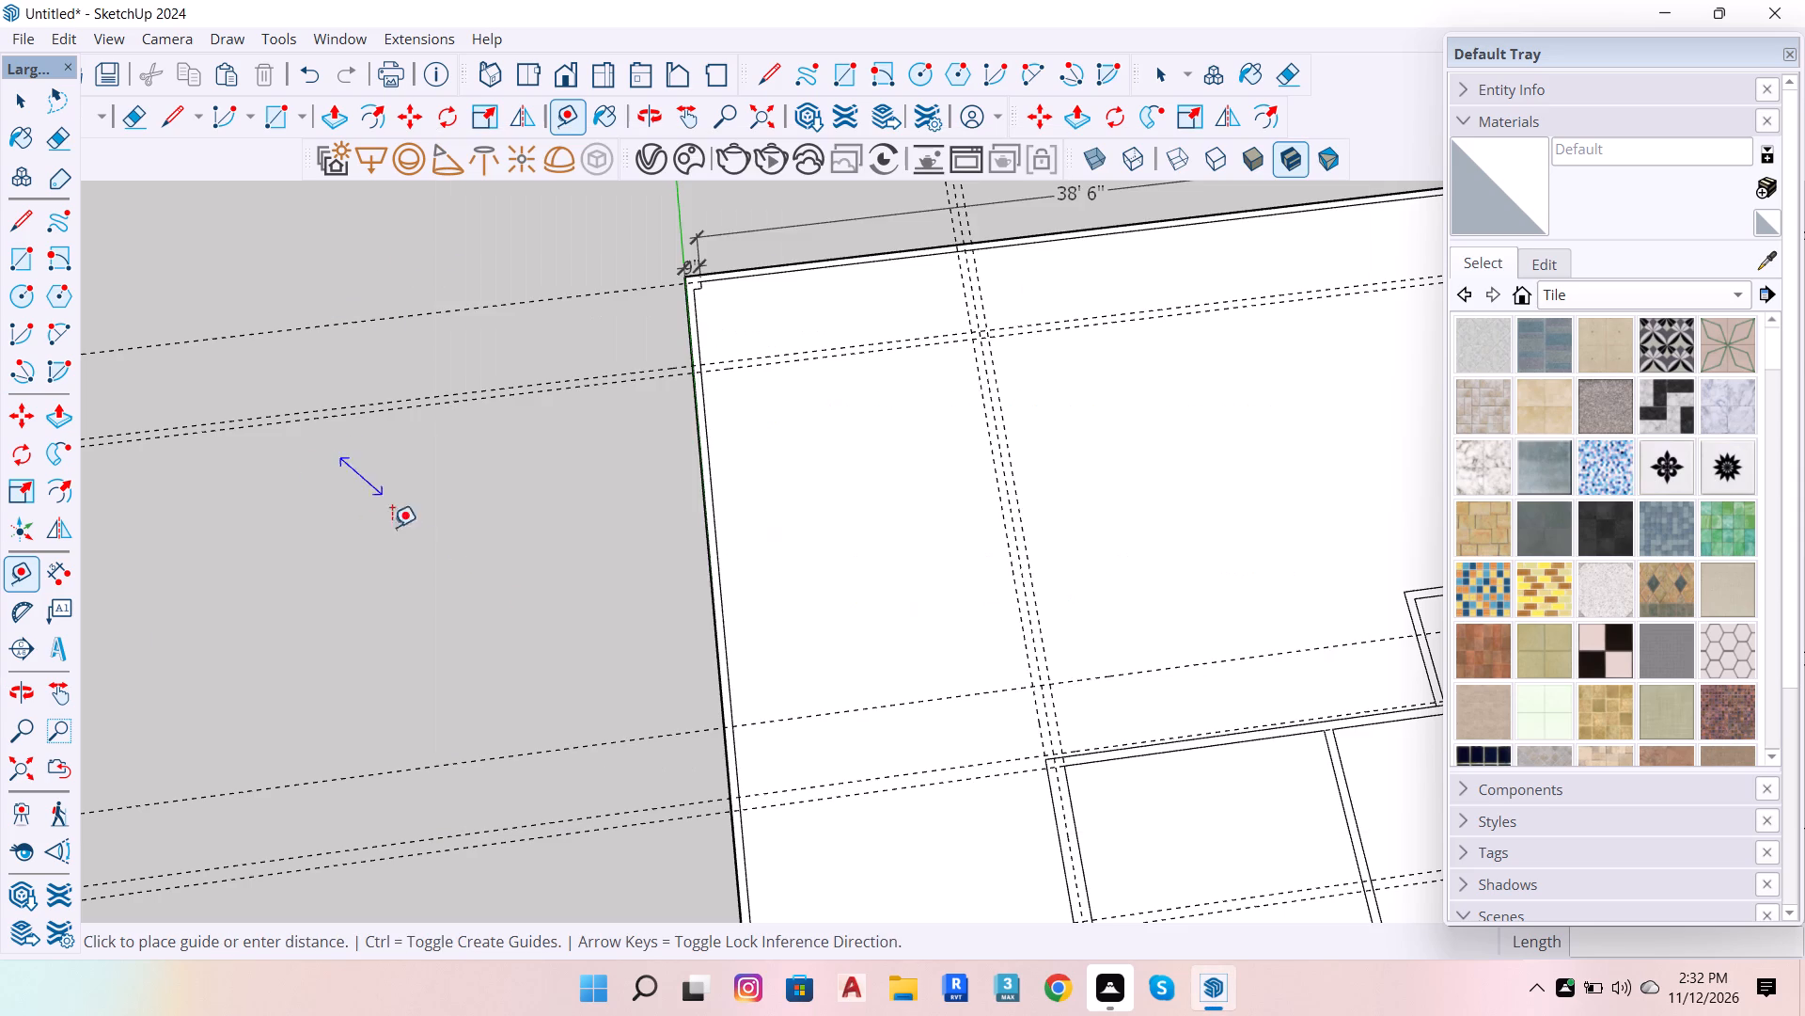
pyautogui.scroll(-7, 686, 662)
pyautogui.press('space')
# Offset a guide 4.5" inward from the inner guide of the pair running parallel to the 38' 6" wall.
pyautogui.scroll(6, 873, 521)
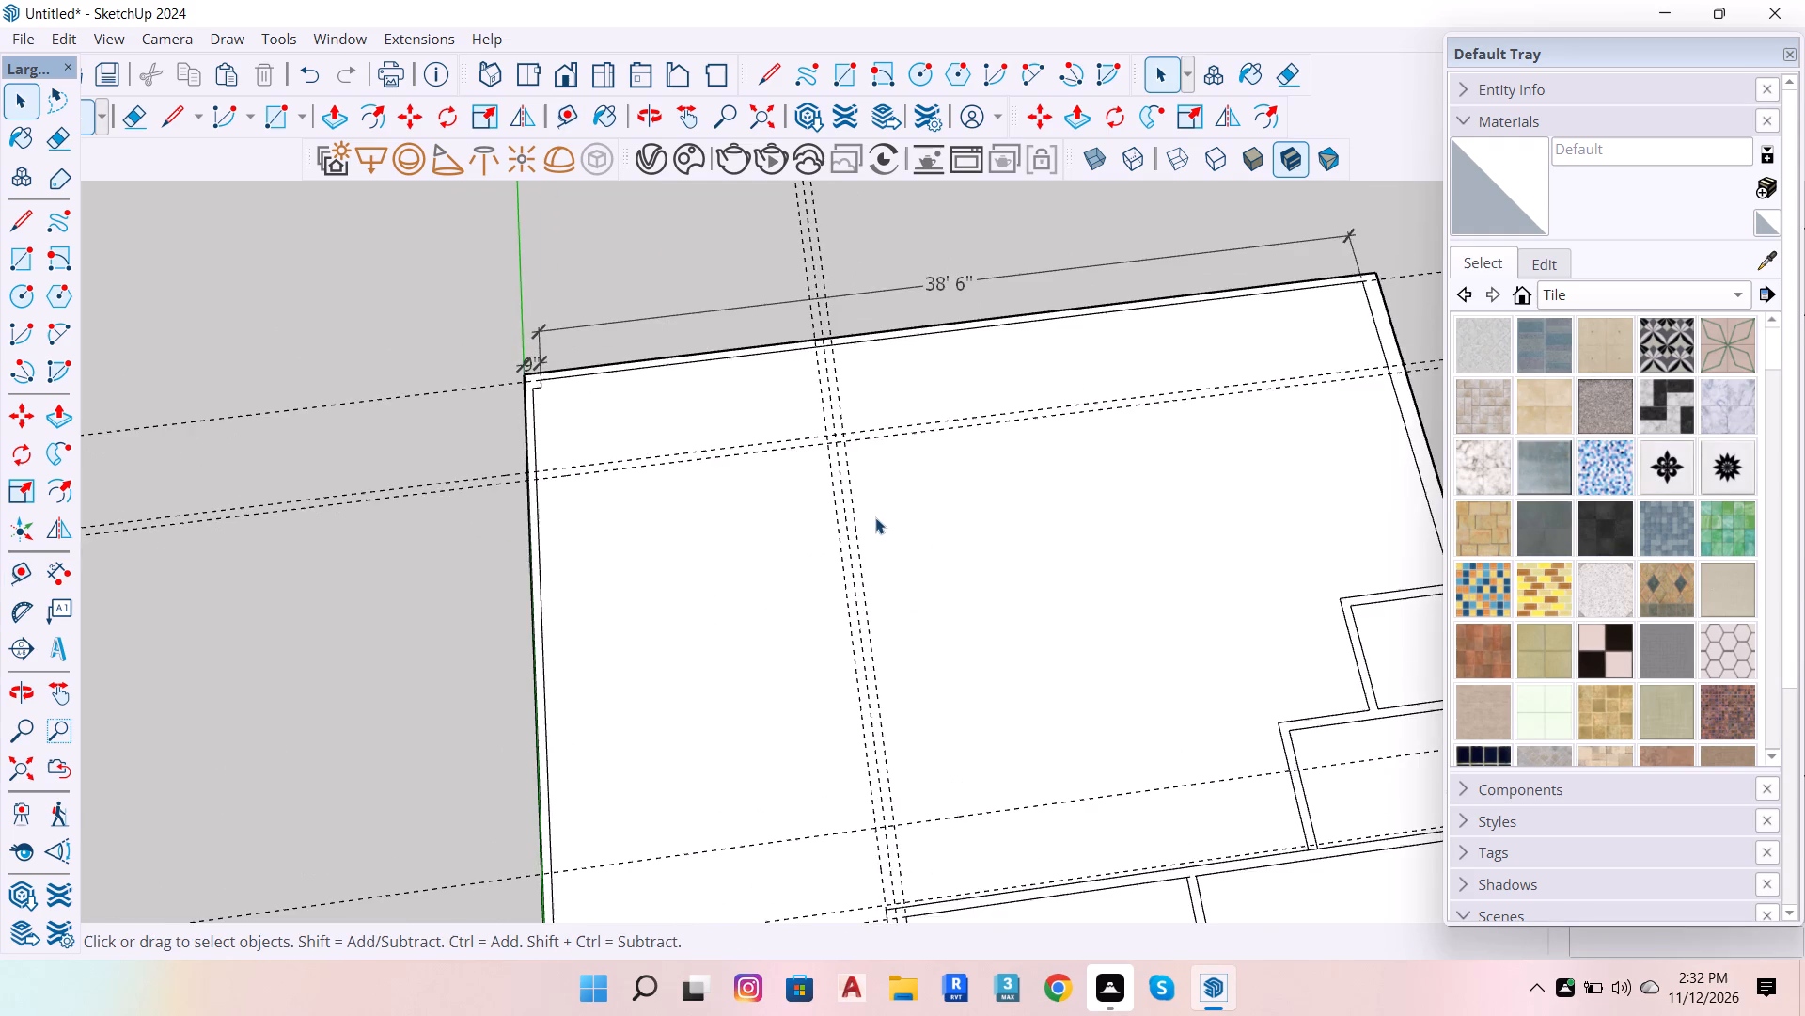
pyautogui.scroll(8, 854, 415)
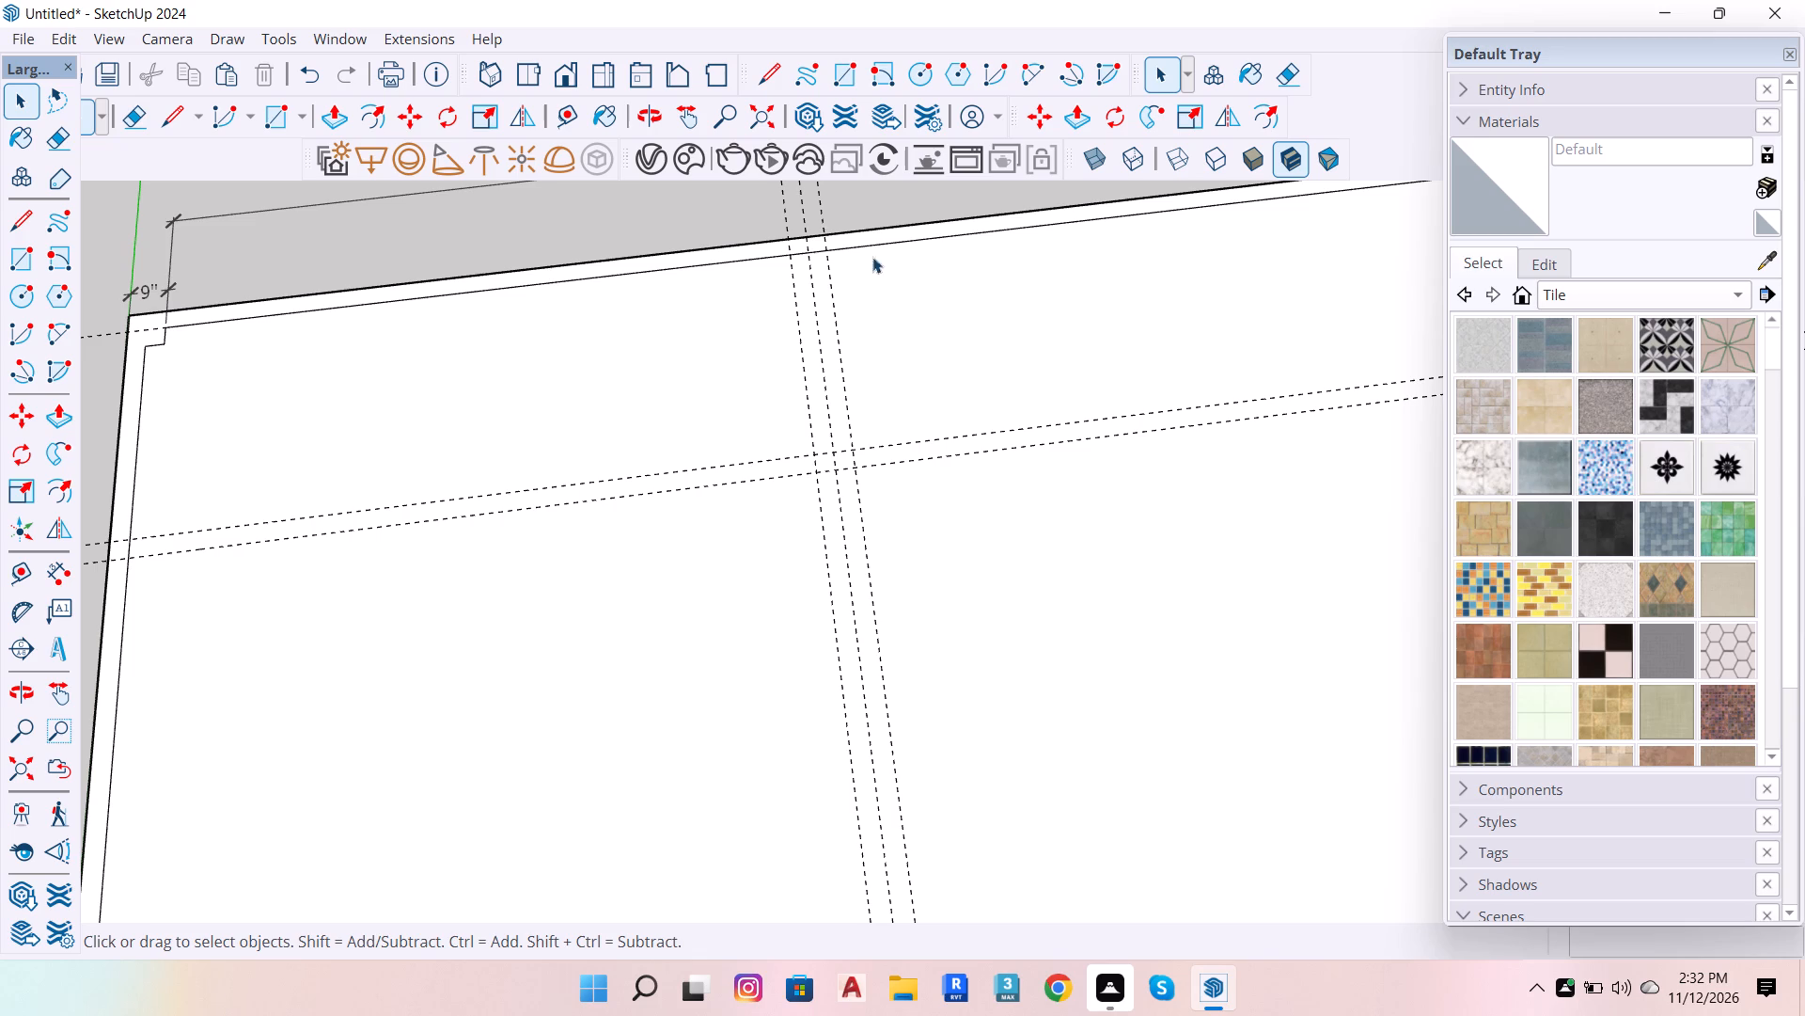
pyautogui.scroll(-6, 816, 573)
pyautogui.press('t')
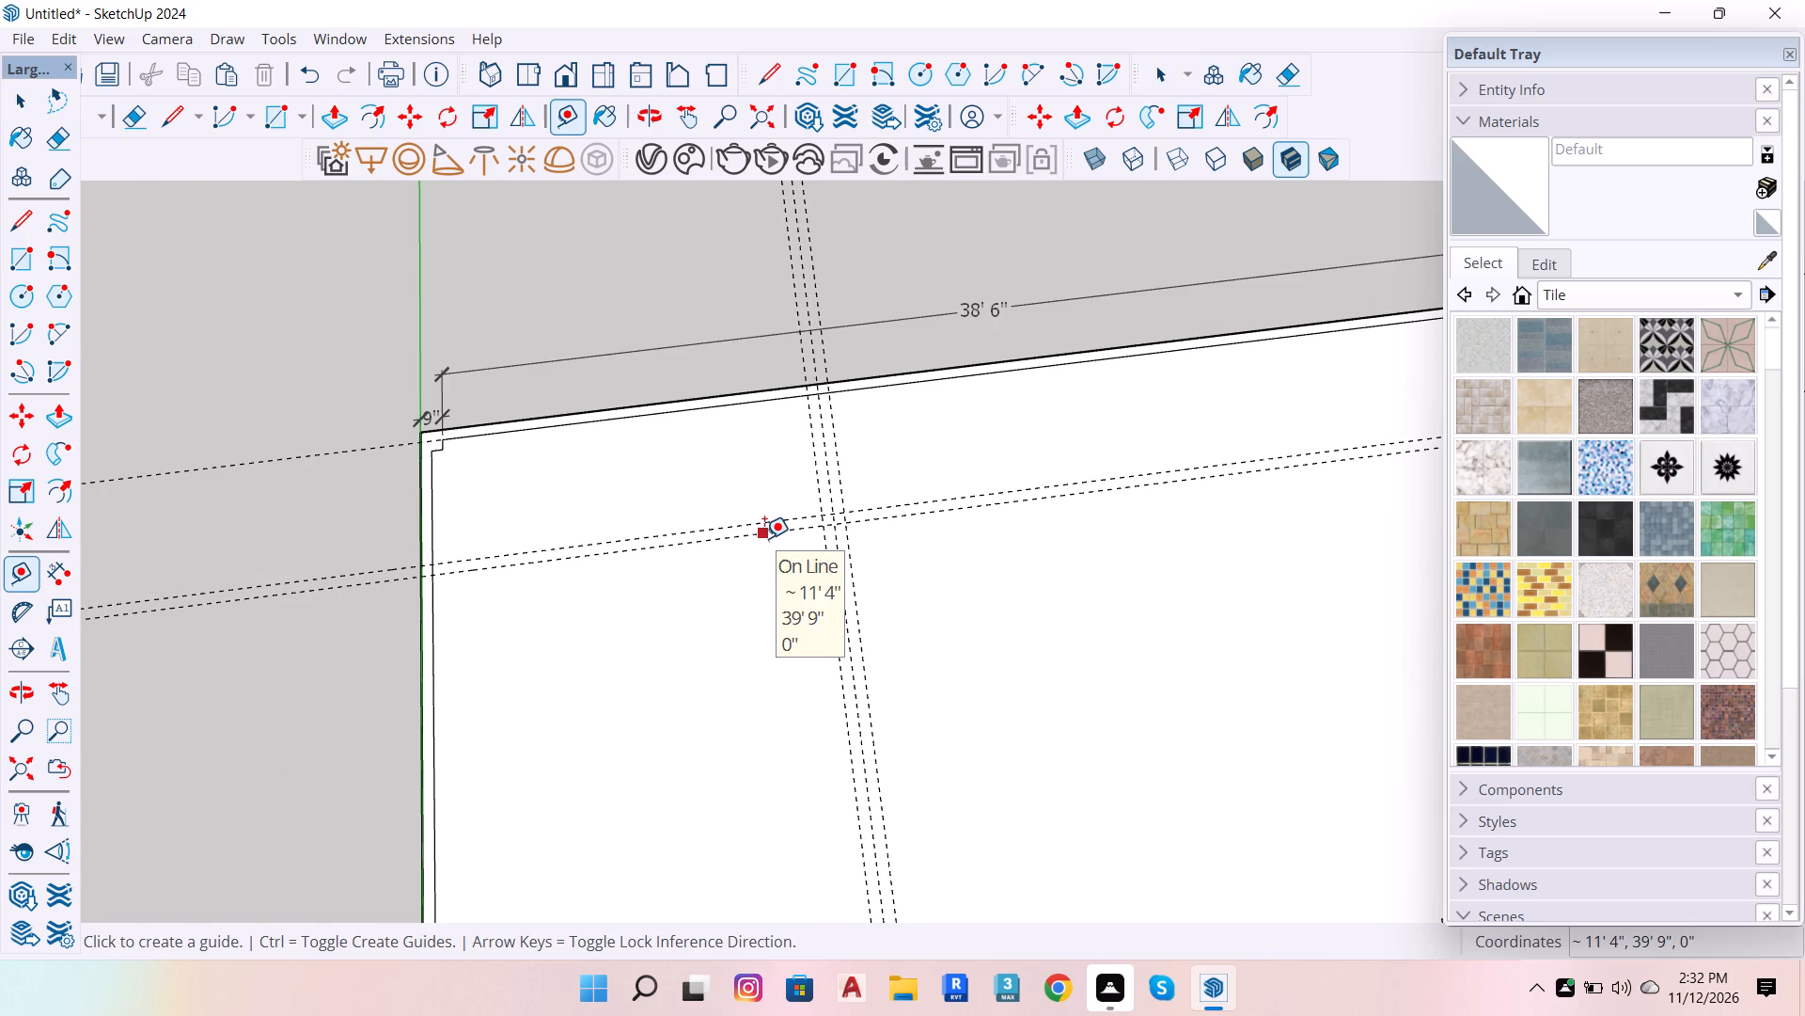
pyautogui.click(765, 529)
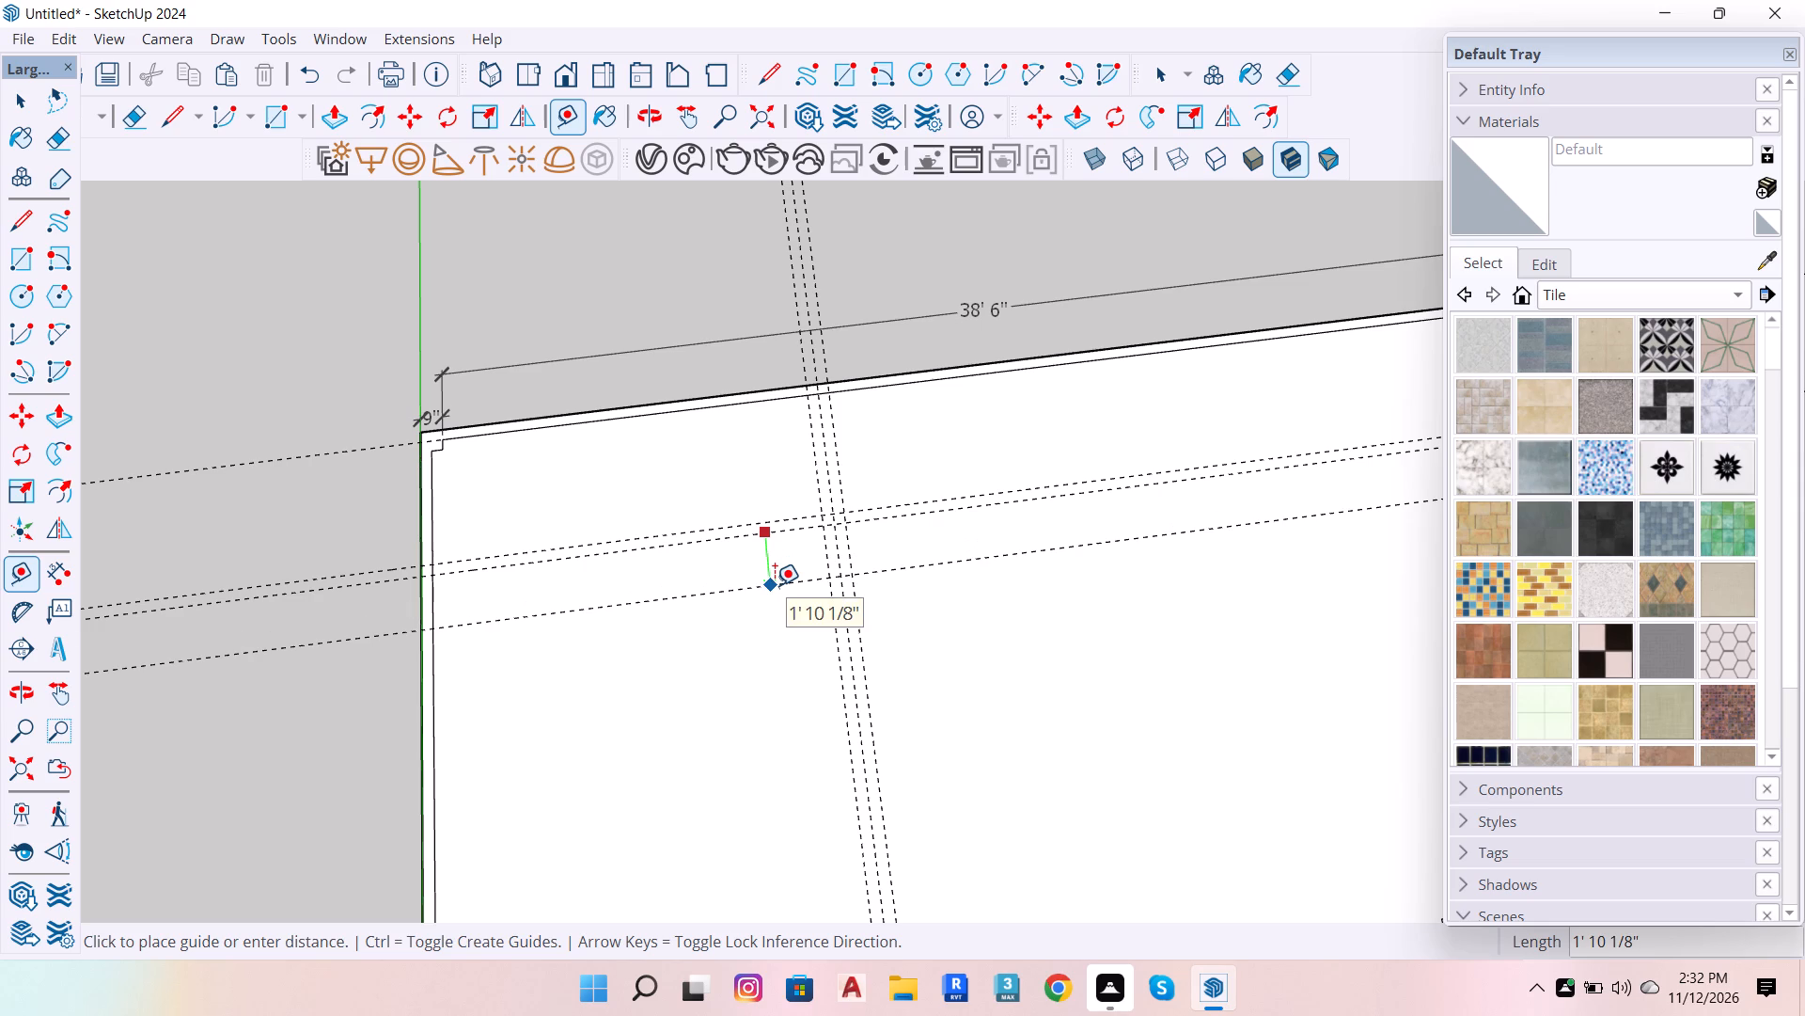
pyautogui.write('4.5')
pyautogui.press('Return')
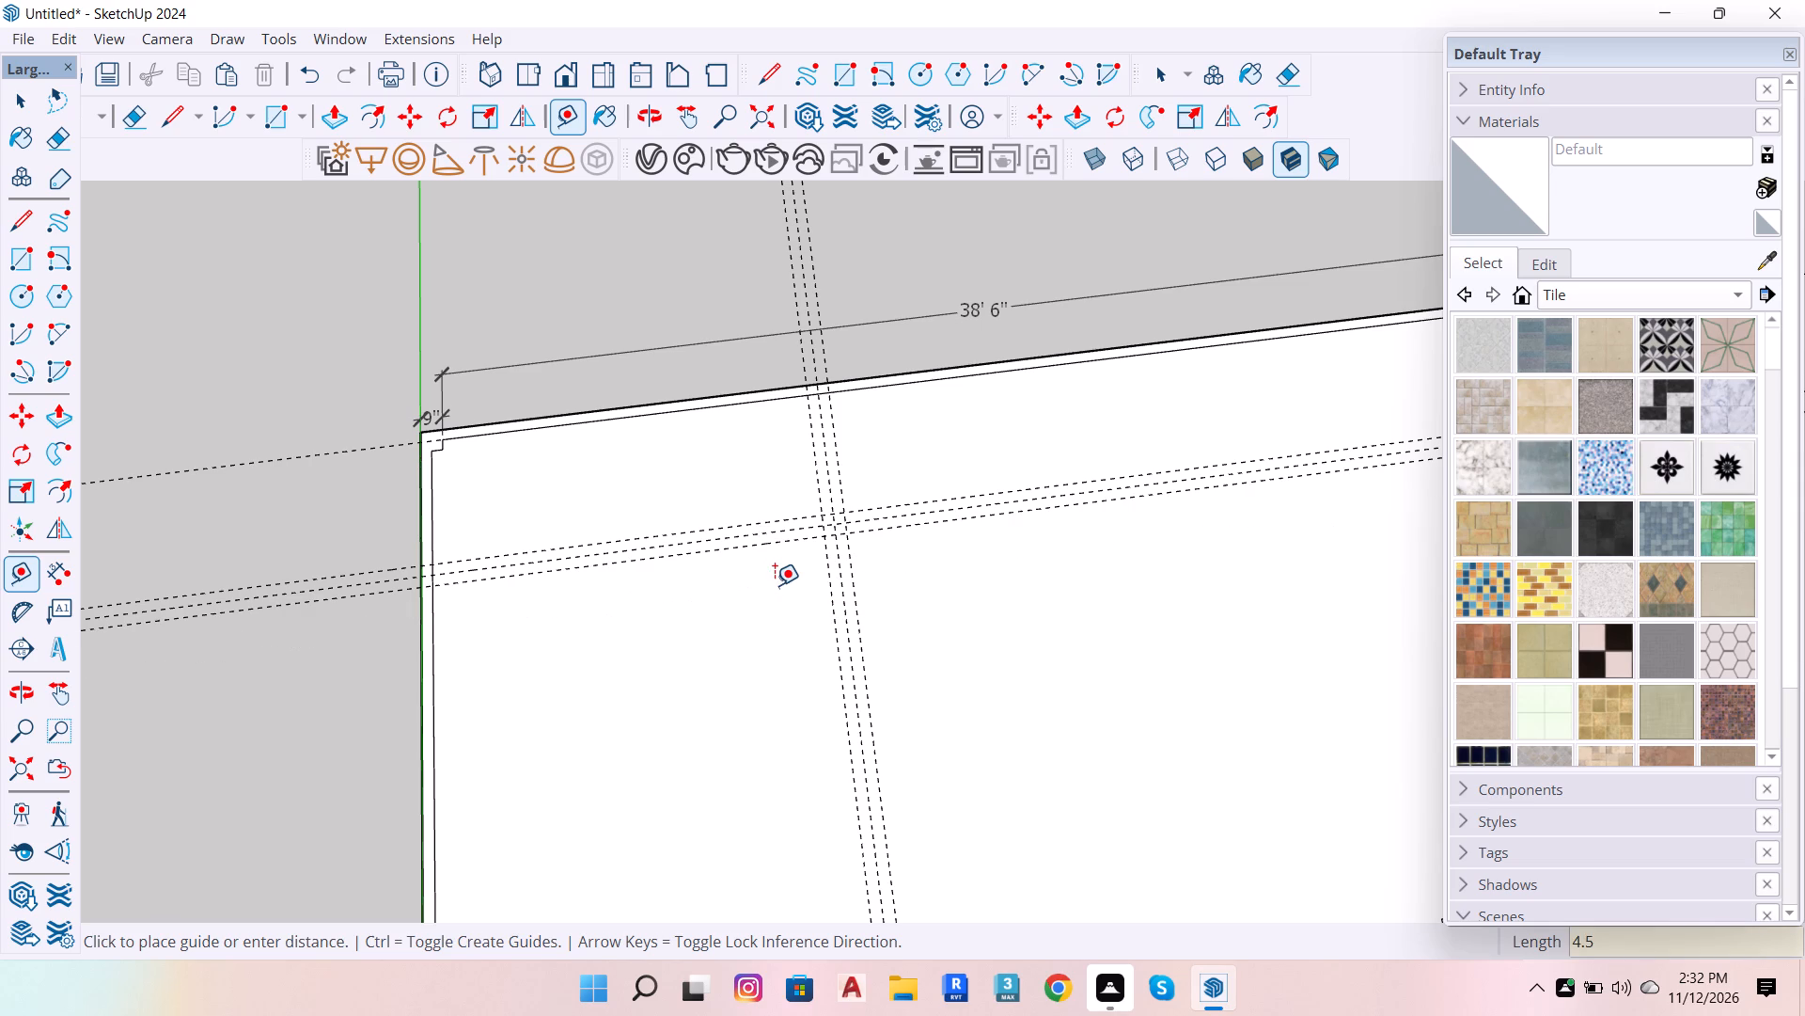
pyautogui.press('space')
# Add two guides parallel to the right side wall: 8' 10" from its inner edge, through the stepped room's outer corner, and 4 1/2" back.
pyautogui.scroll(3, 540, 540)
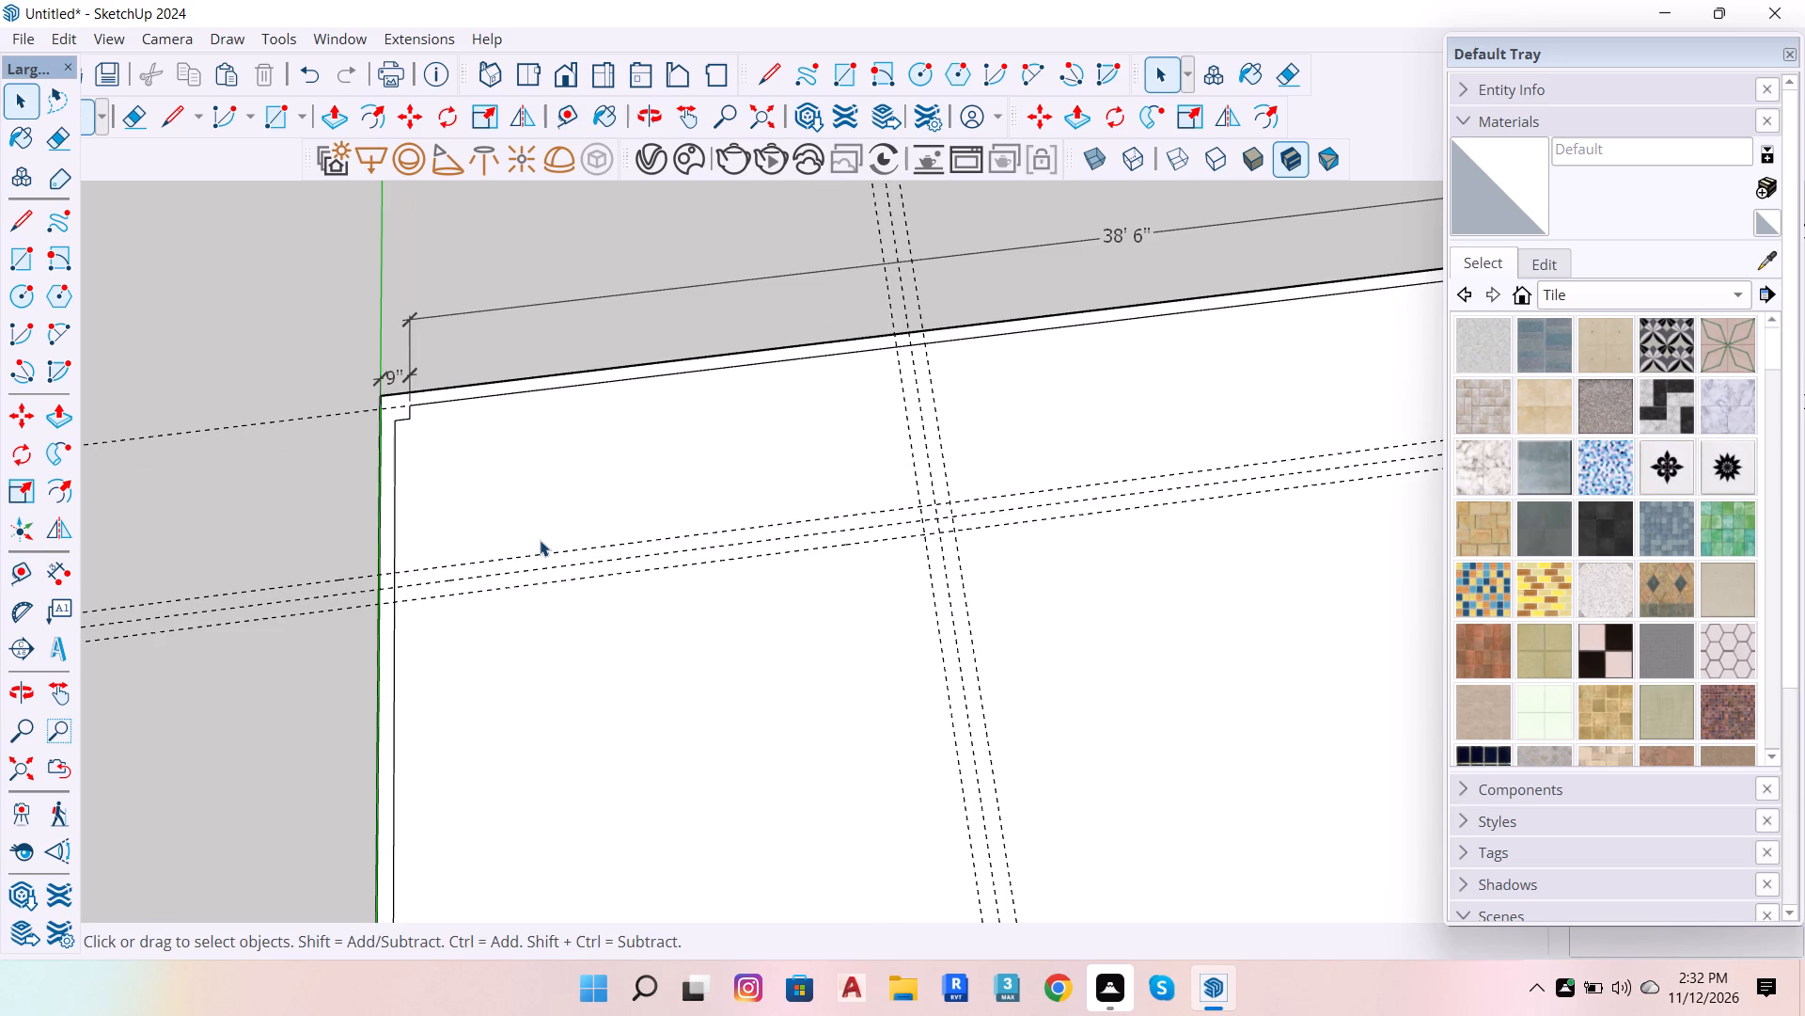
pyautogui.scroll(-3, 688, 637)
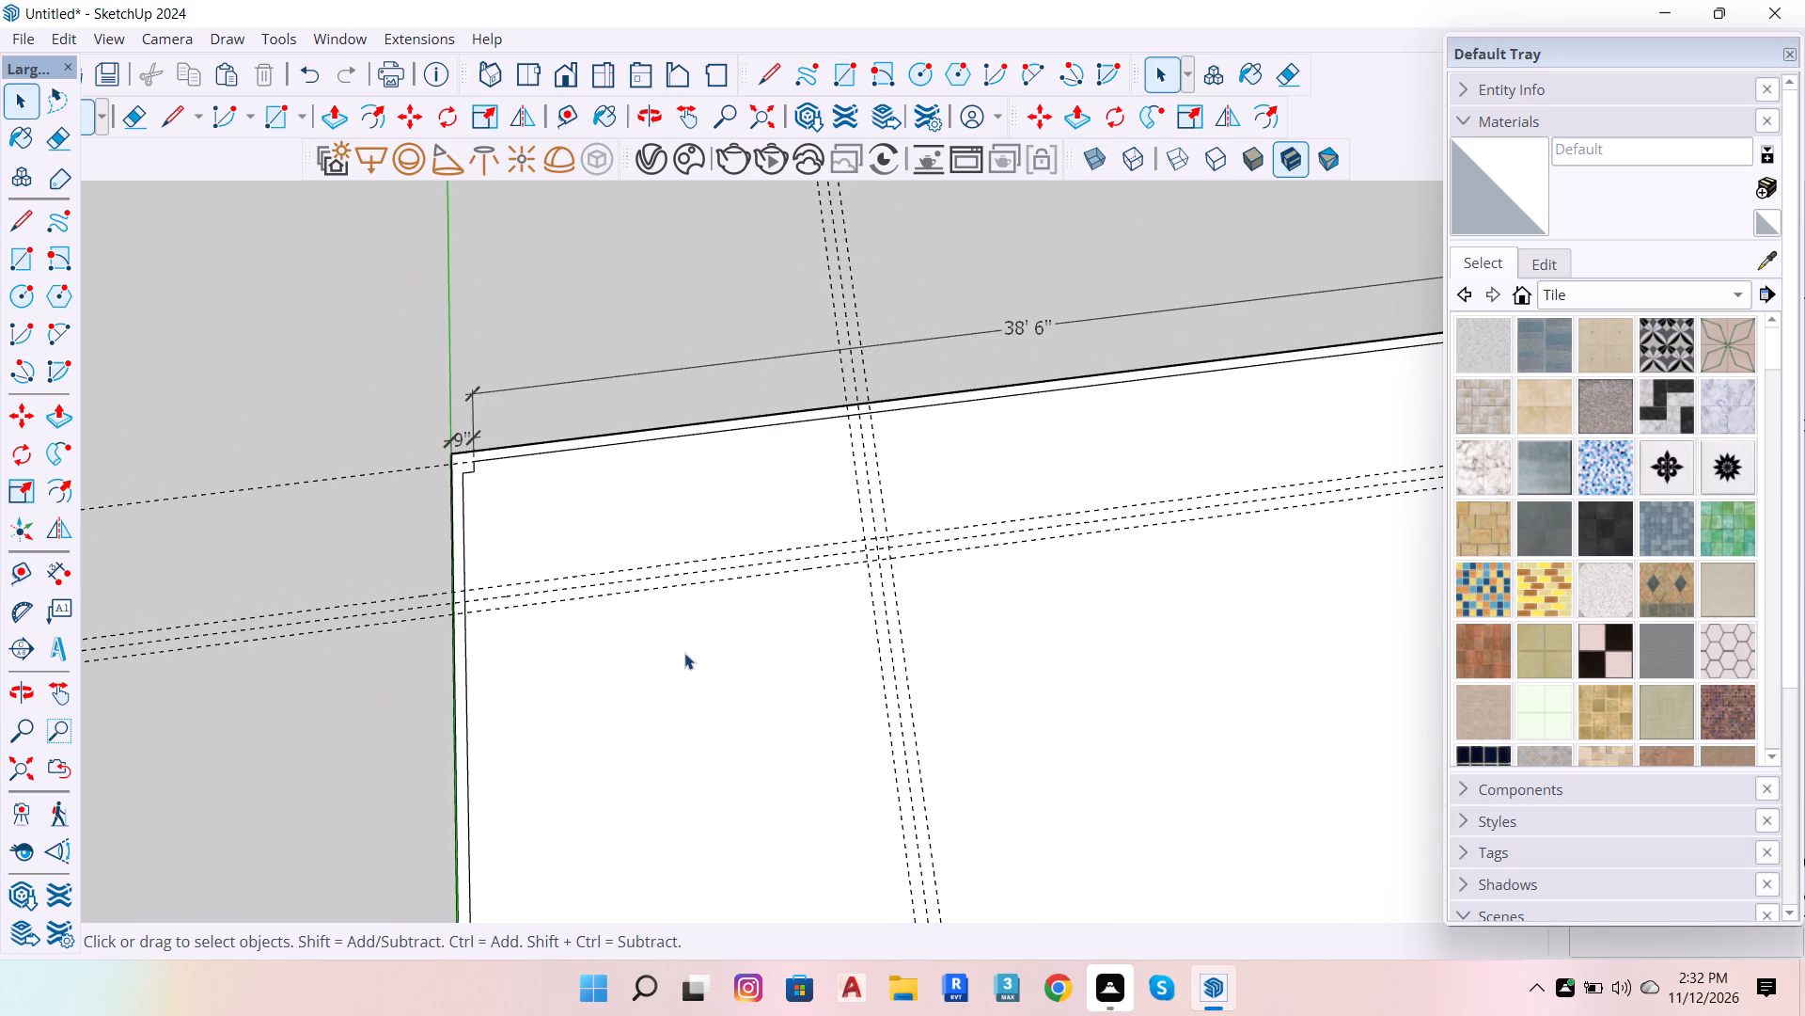
pyautogui.scroll(-3, 685, 664)
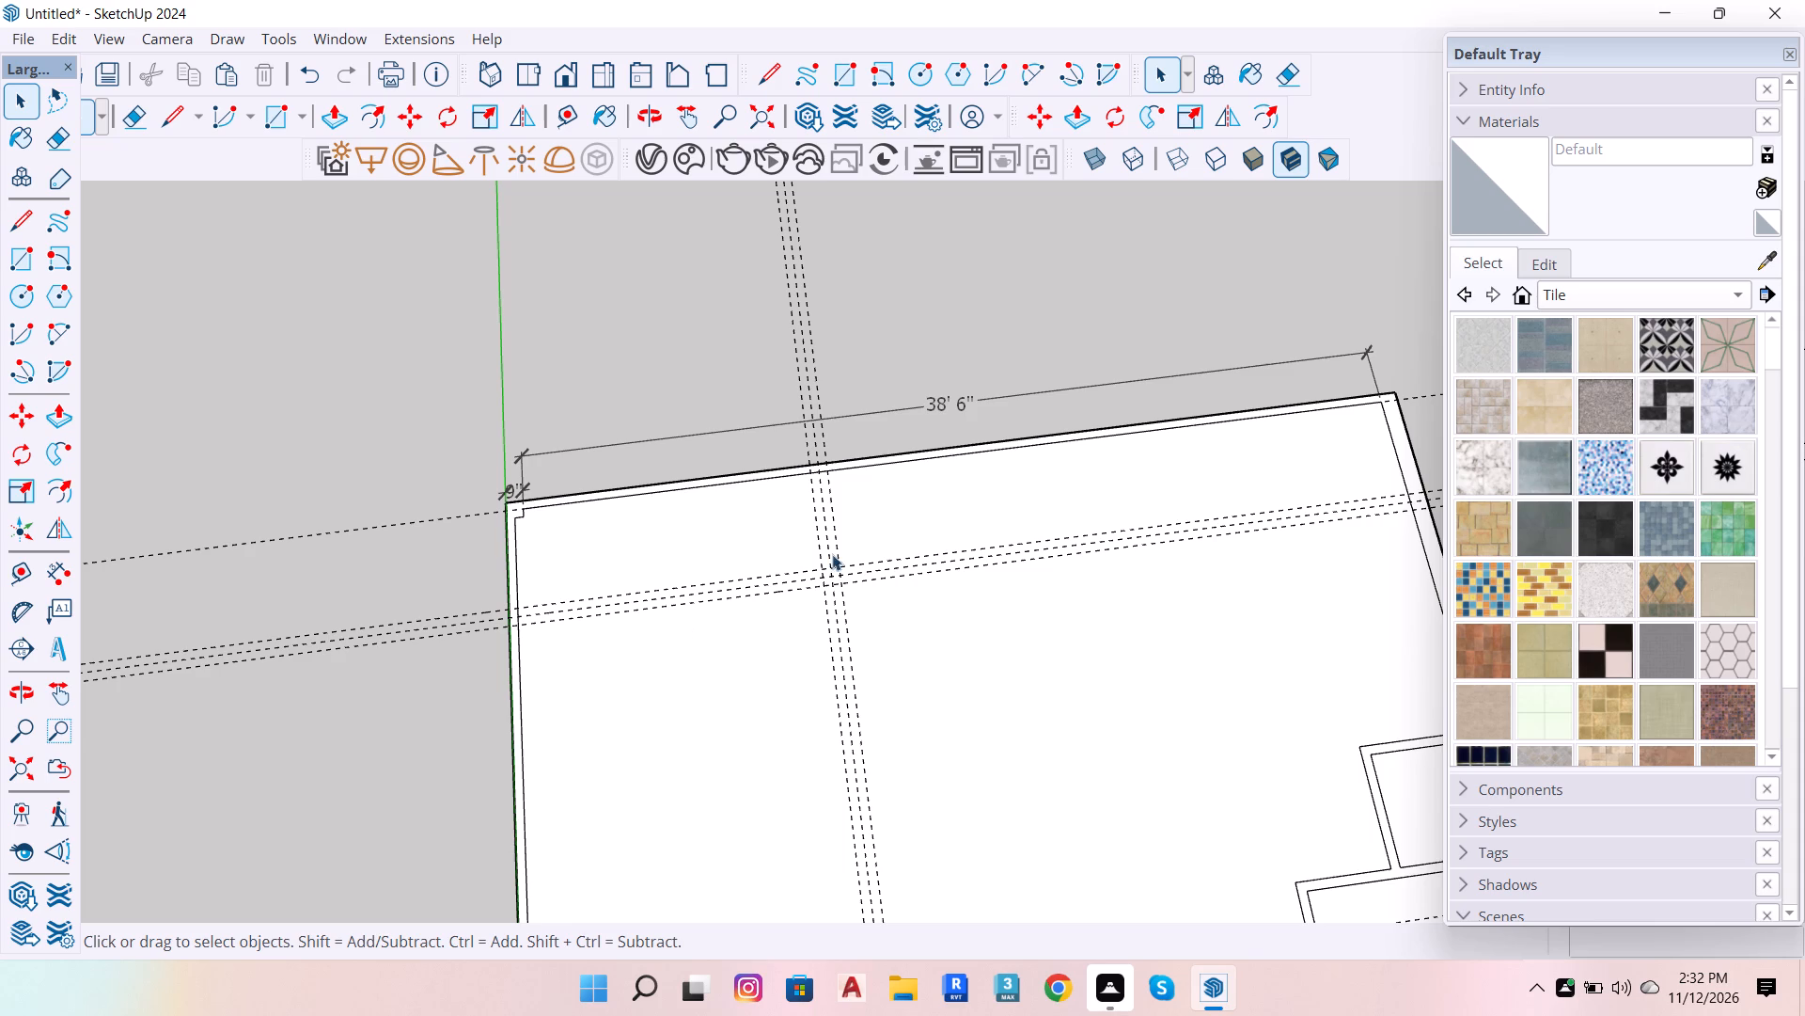
pyautogui.scroll(-5, 740, 742)
pyautogui.scroll(4, 1047, 702)
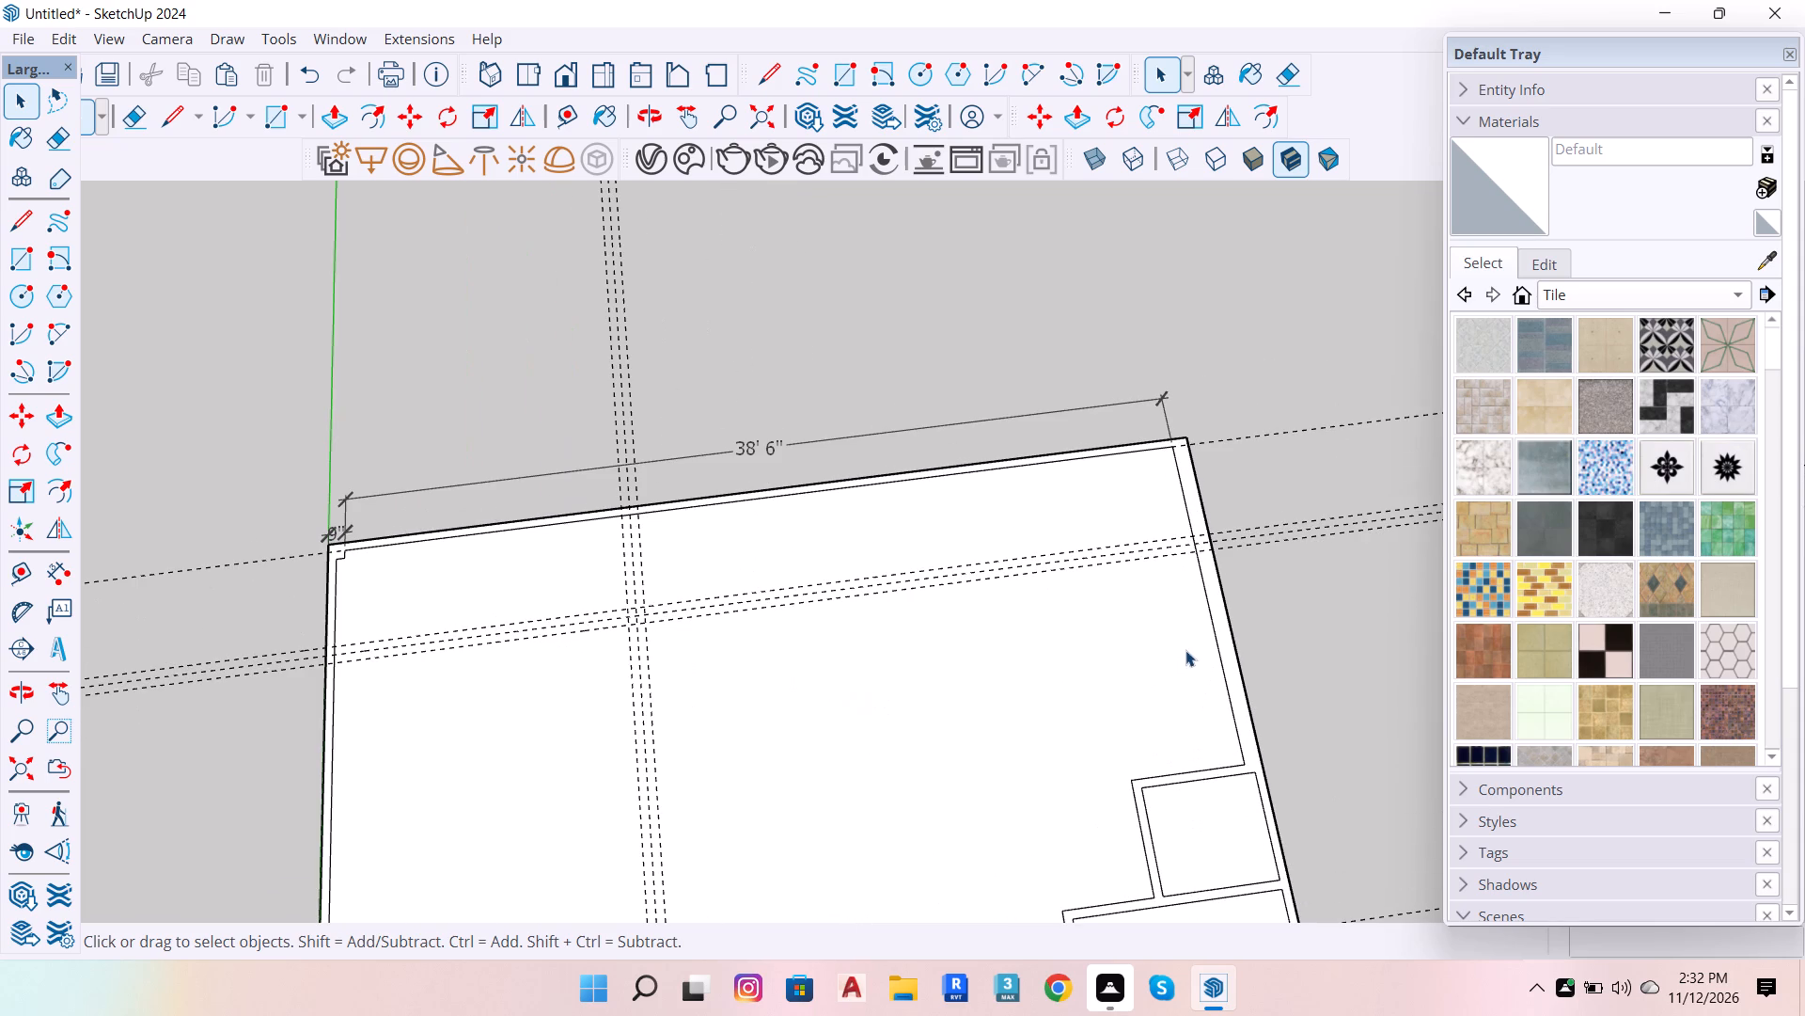
pyautogui.press('t')
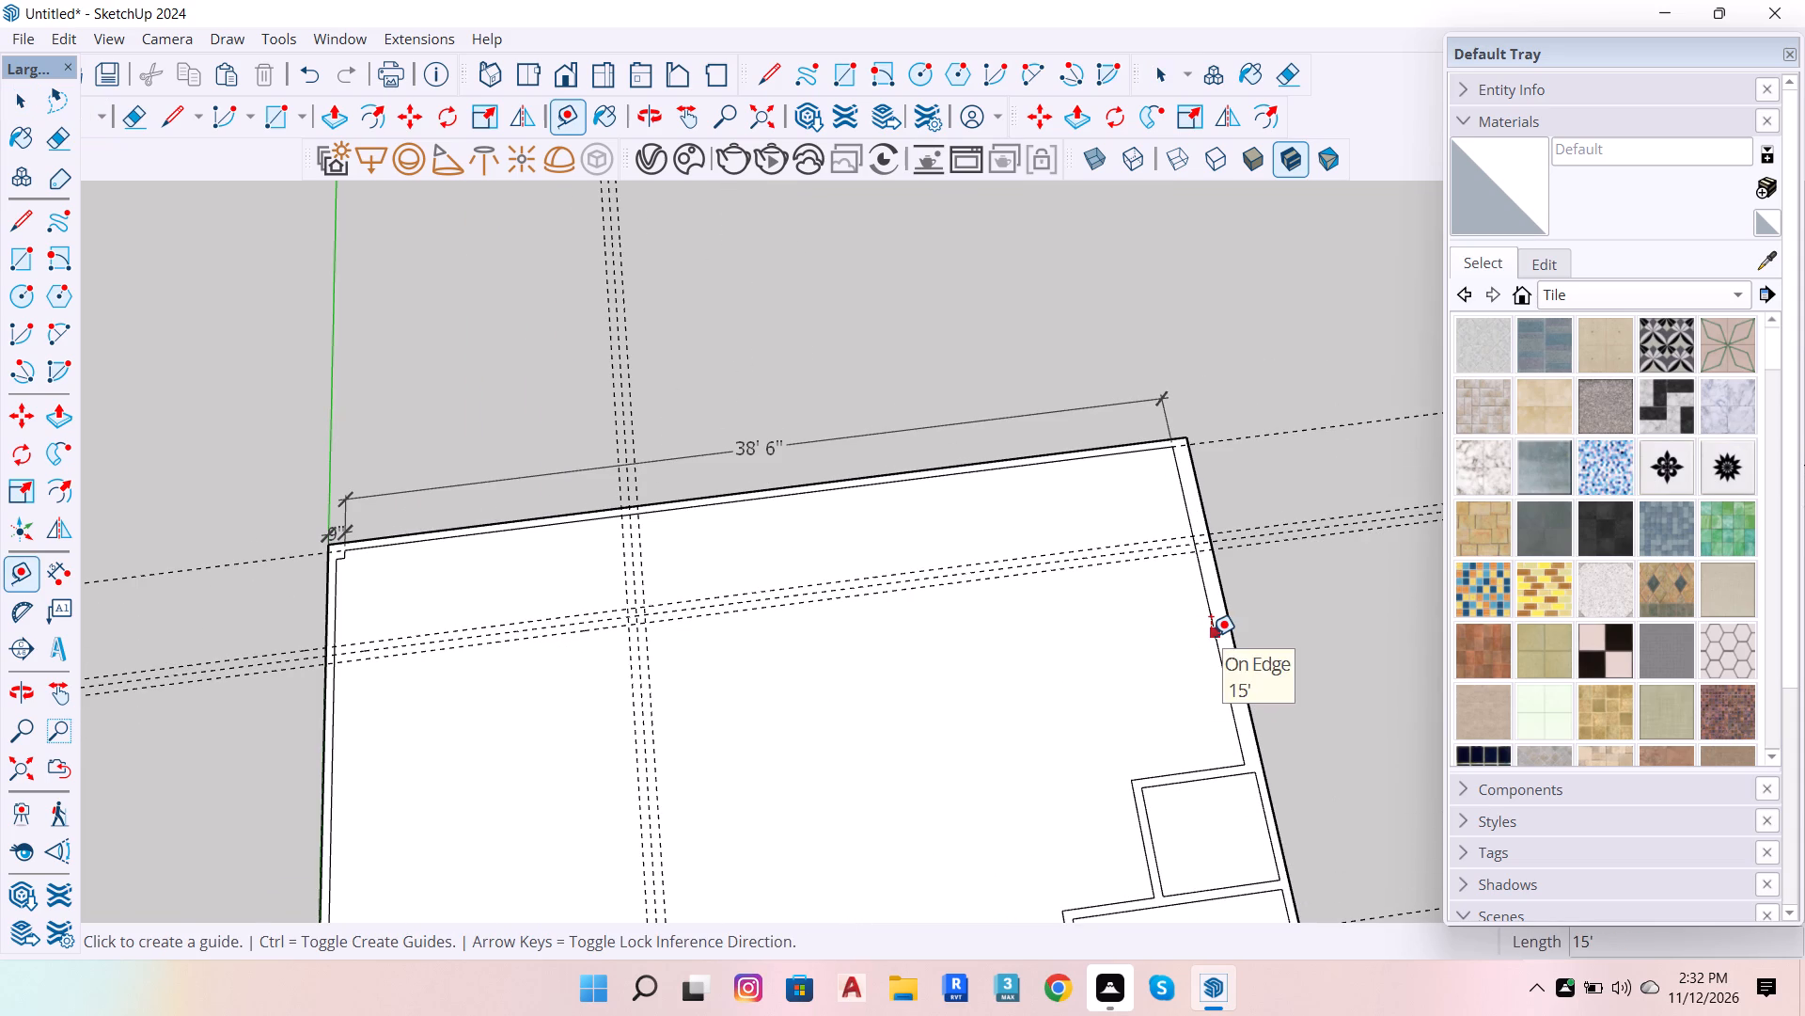
pyautogui.click(1211, 636)
pyautogui.scroll(-5, 1051, 722)
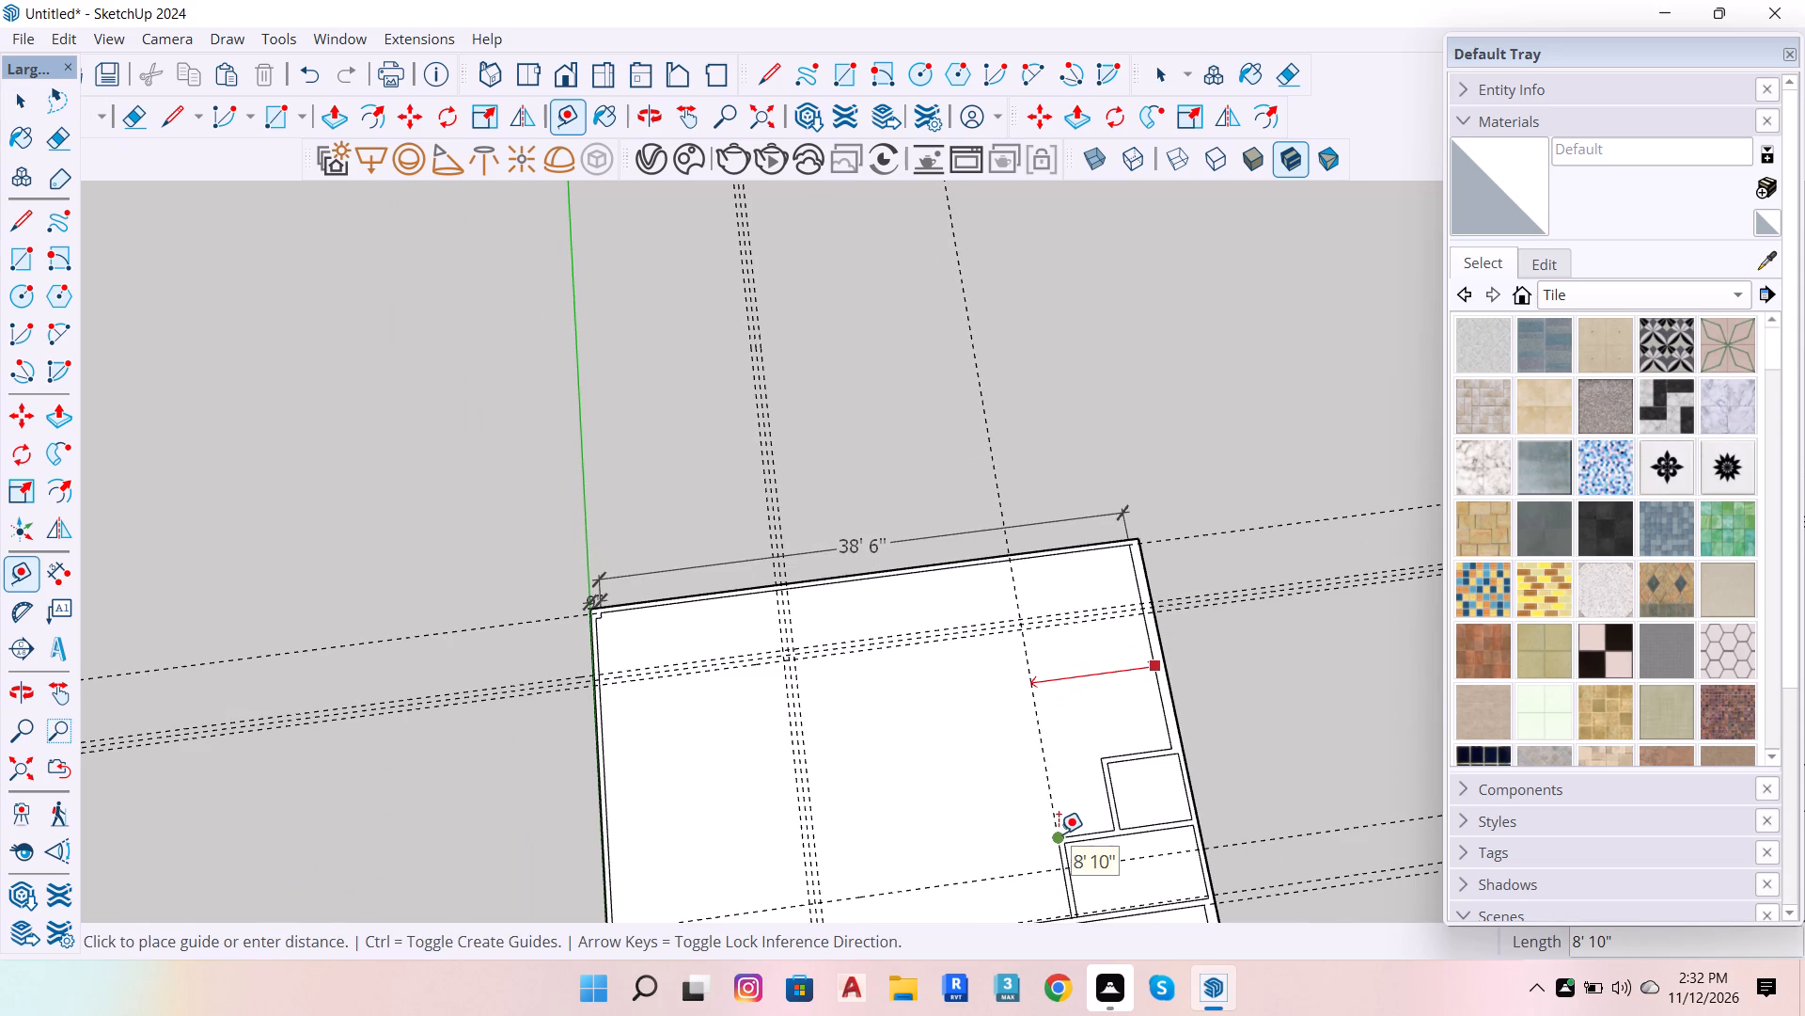
pyautogui.click(1059, 833)
pyautogui.scroll(-5, 1096, 747)
pyautogui.scroll(5, 1068, 769)
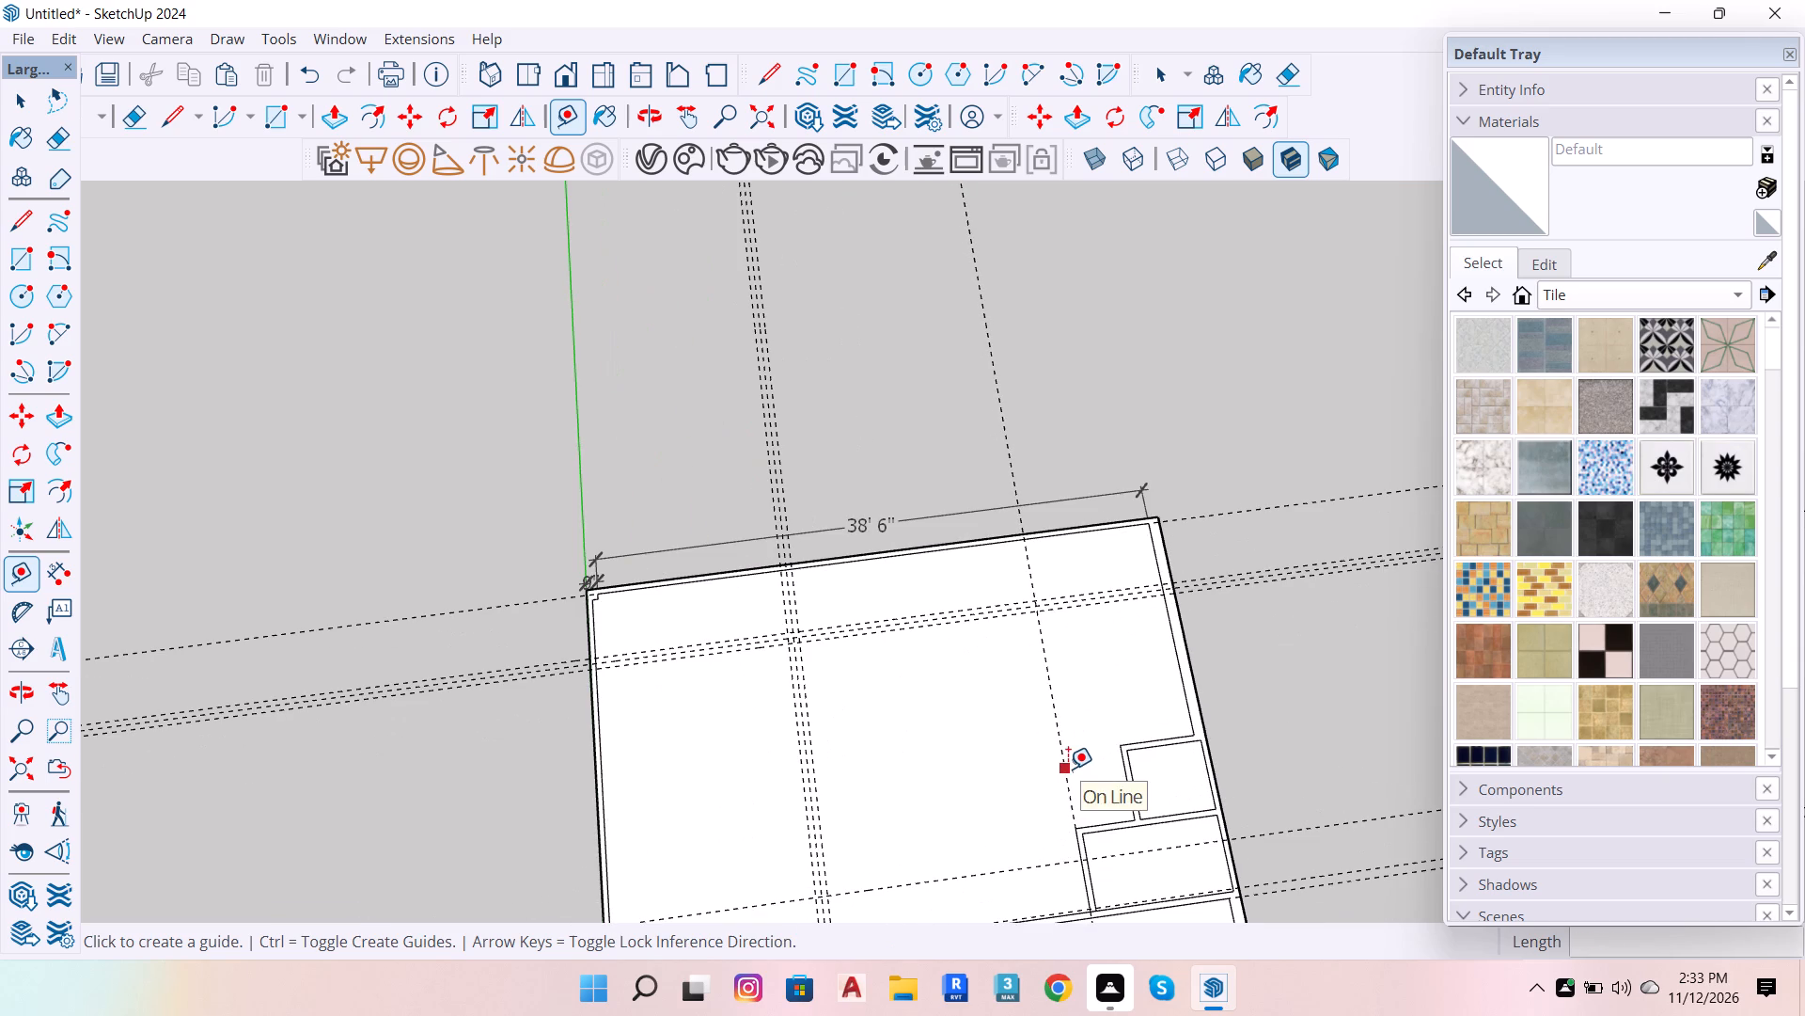
pyautogui.click(1068, 769)
pyautogui.scroll(5, 1083, 818)
pyautogui.click(1090, 840)
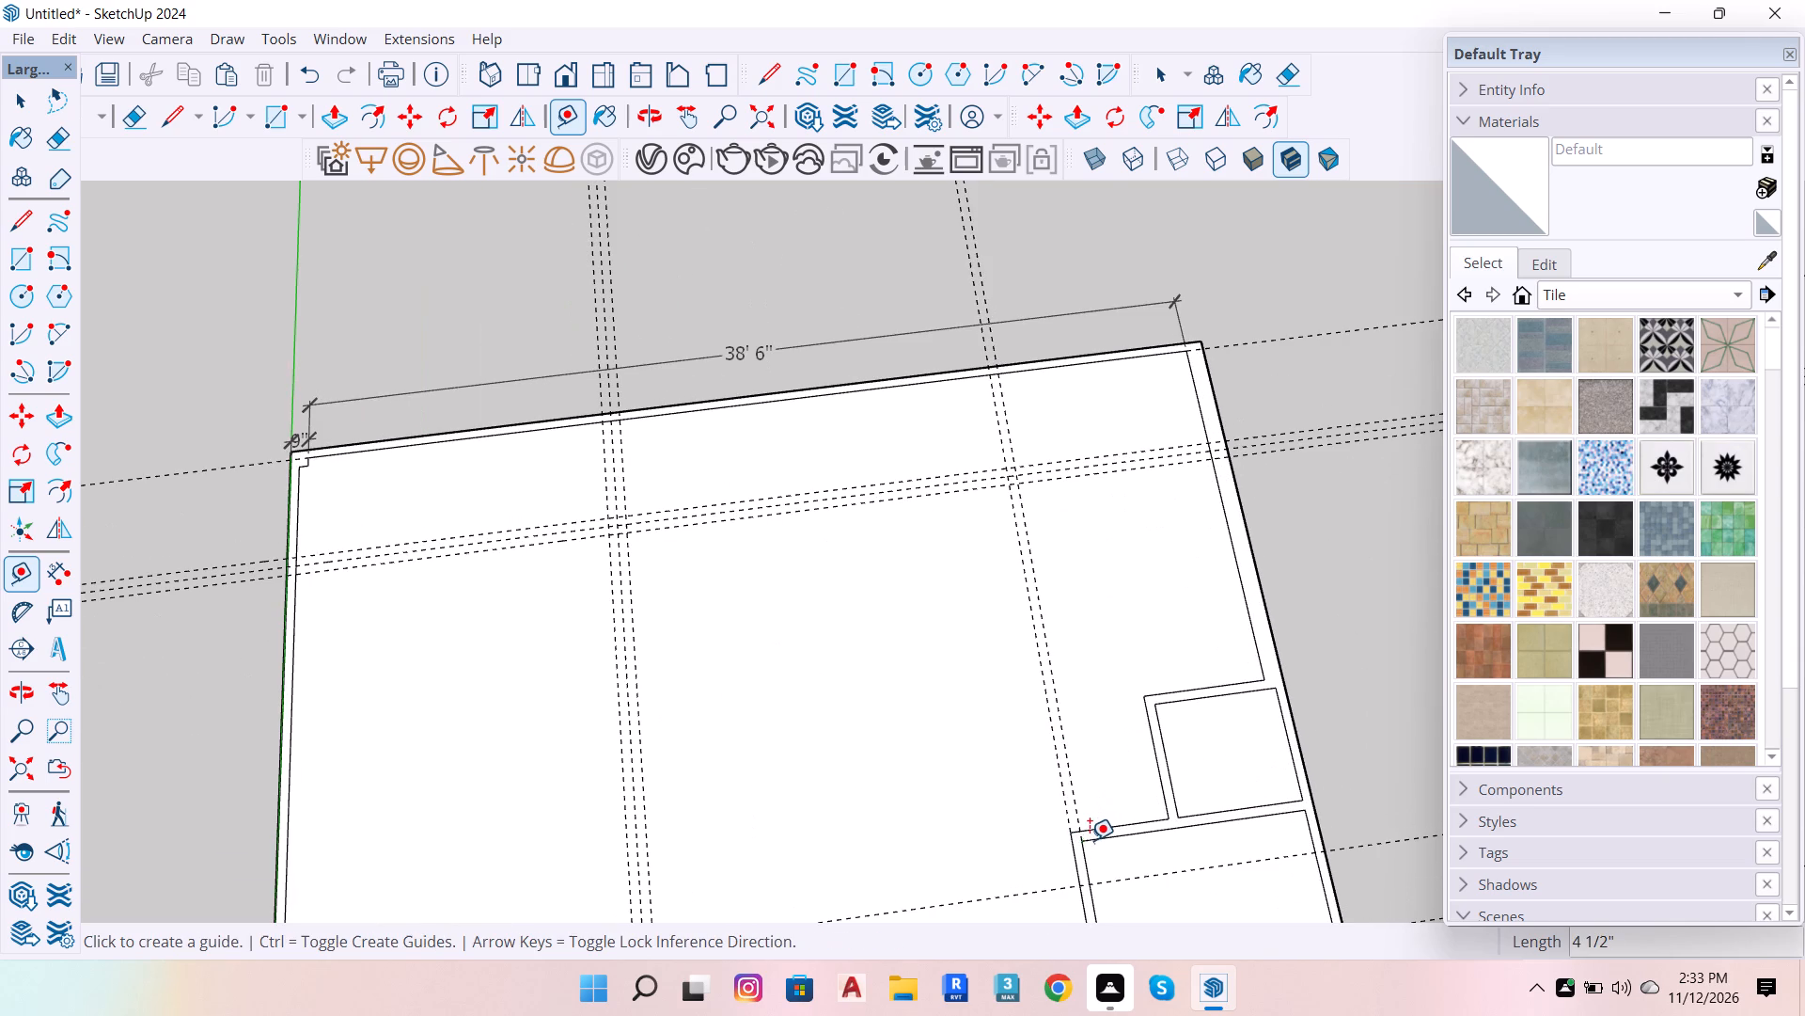
# Erase the rightmost of the three closely spaced guides that cross the 38' 6" wall.
pyautogui.scroll(-7, 1117, 802)
pyautogui.scroll(5, 1074, 813)
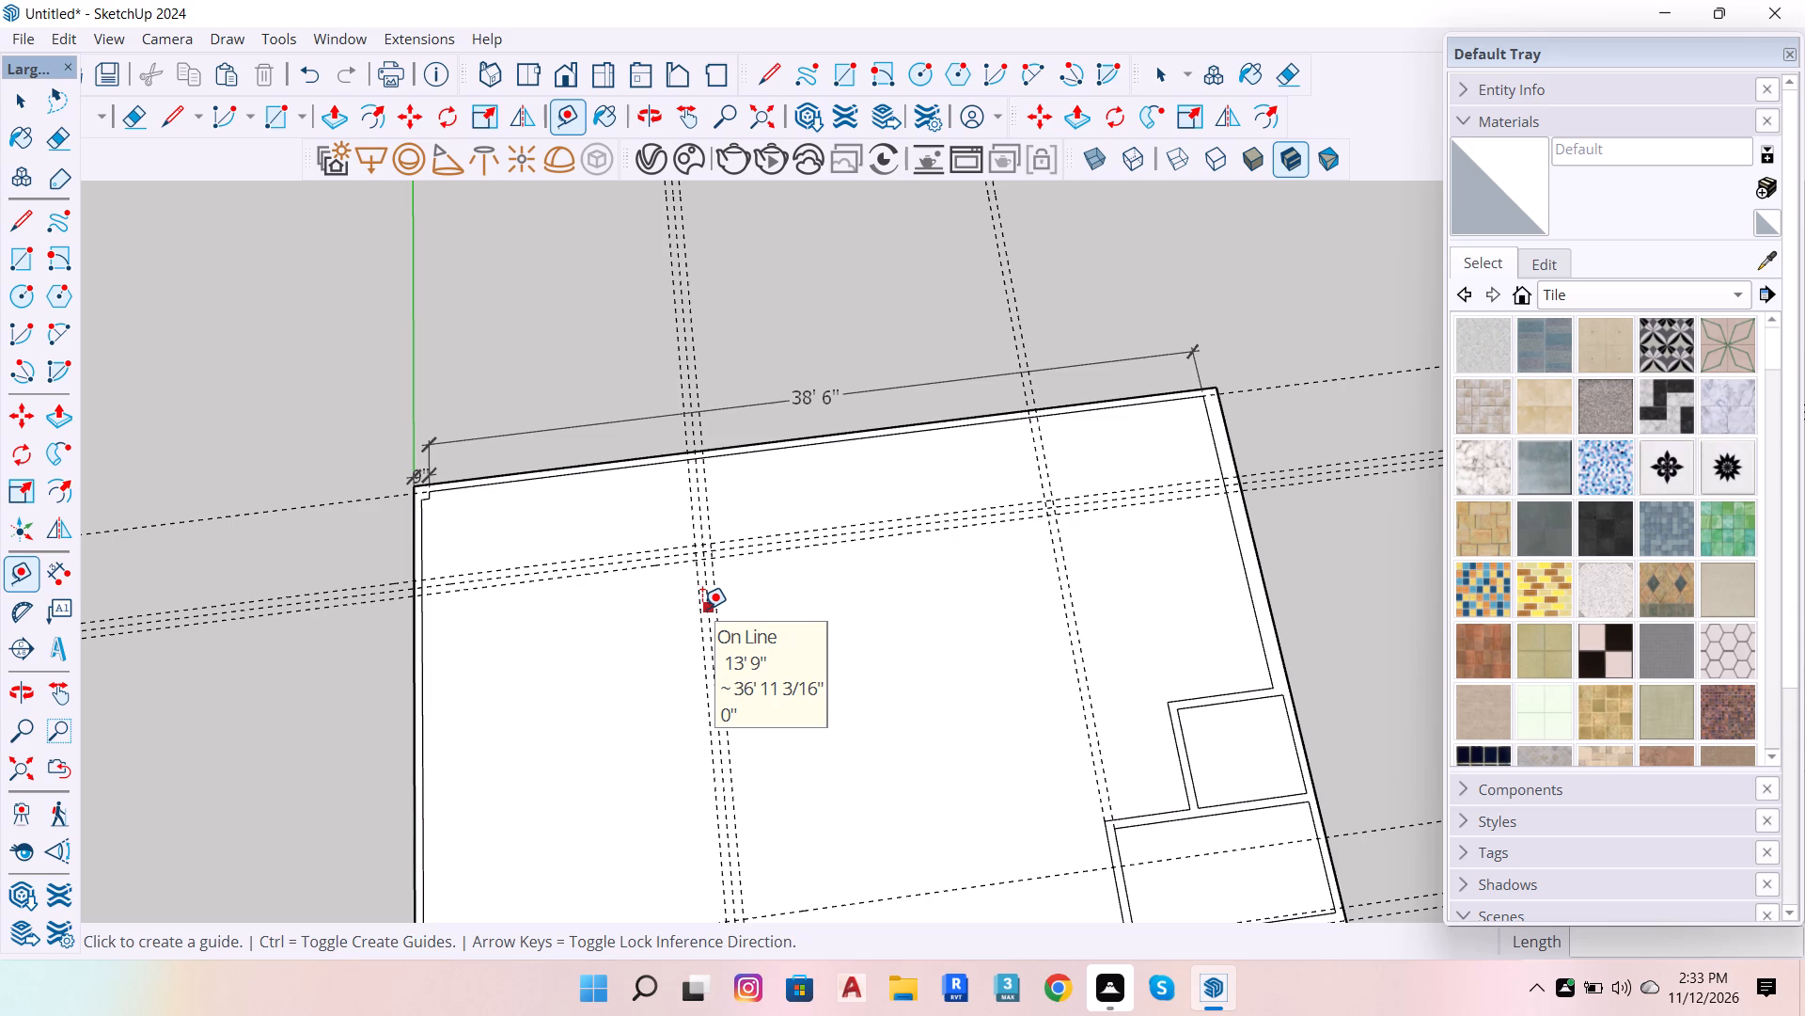
pyautogui.press('space')
pyautogui.write('e')
pyautogui.scroll(1, 703, 637)
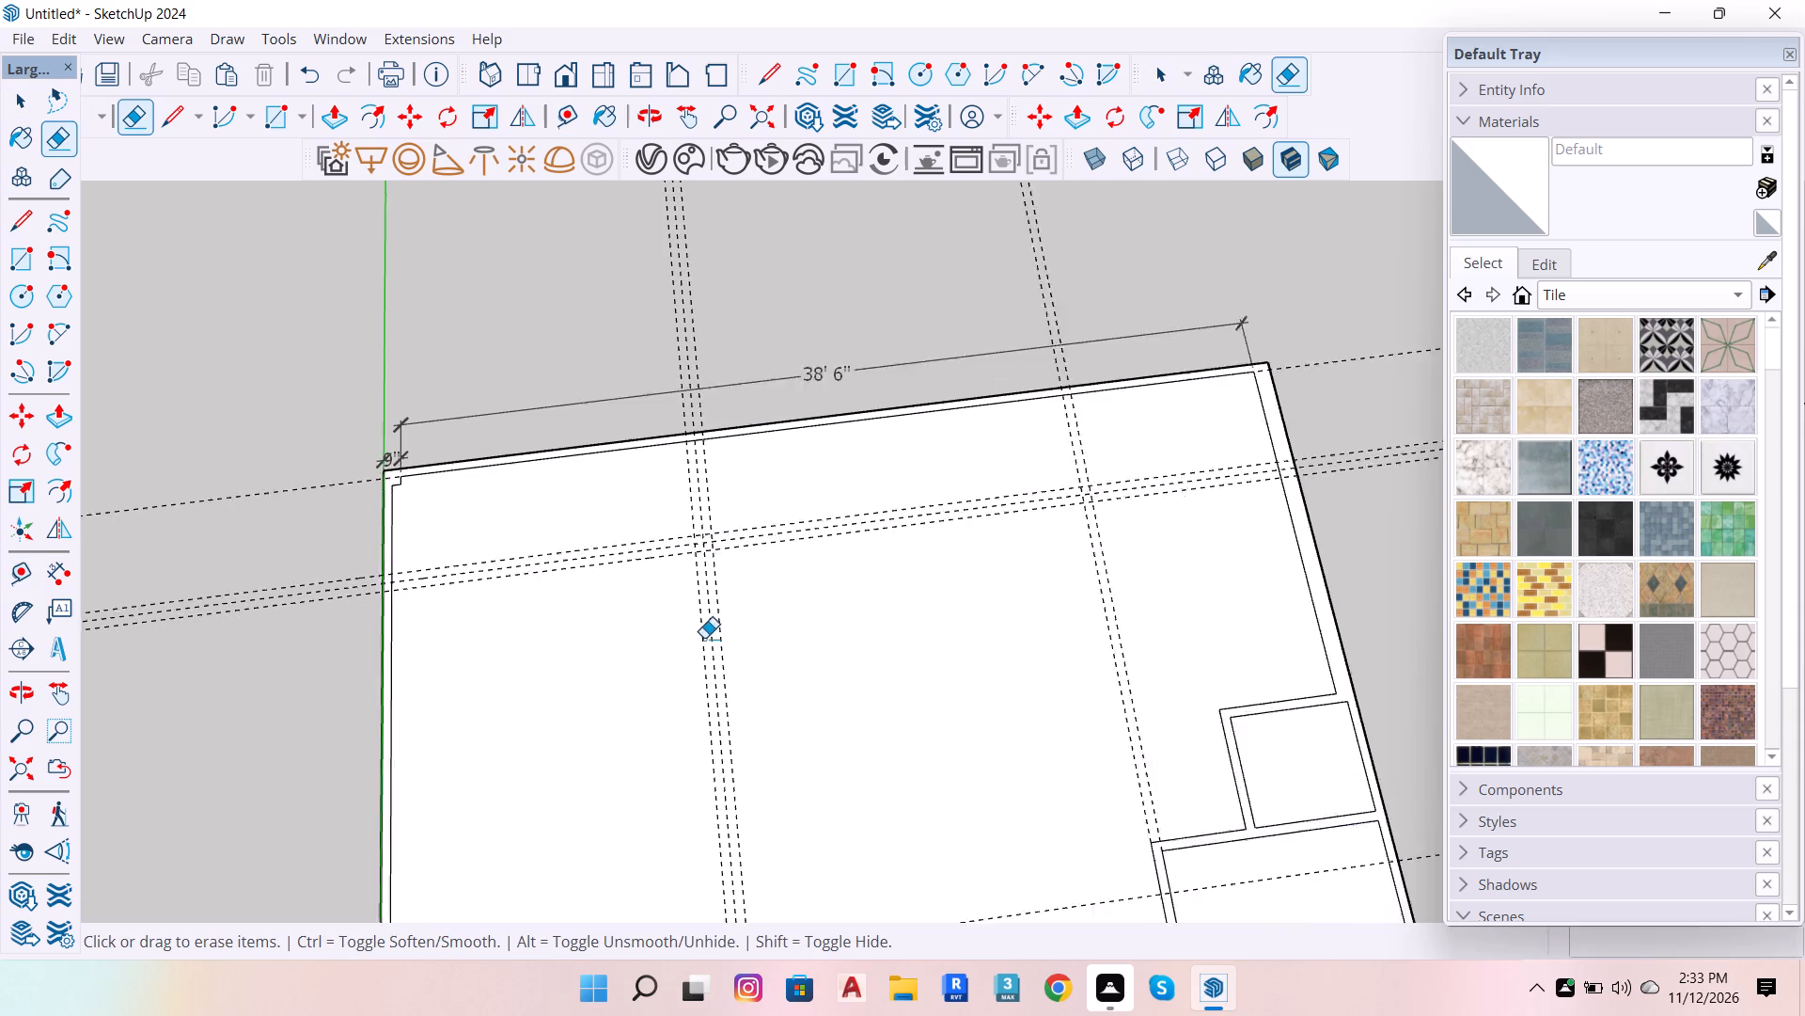
pyautogui.scroll(2, 704, 638)
pyautogui.click(723, 602)
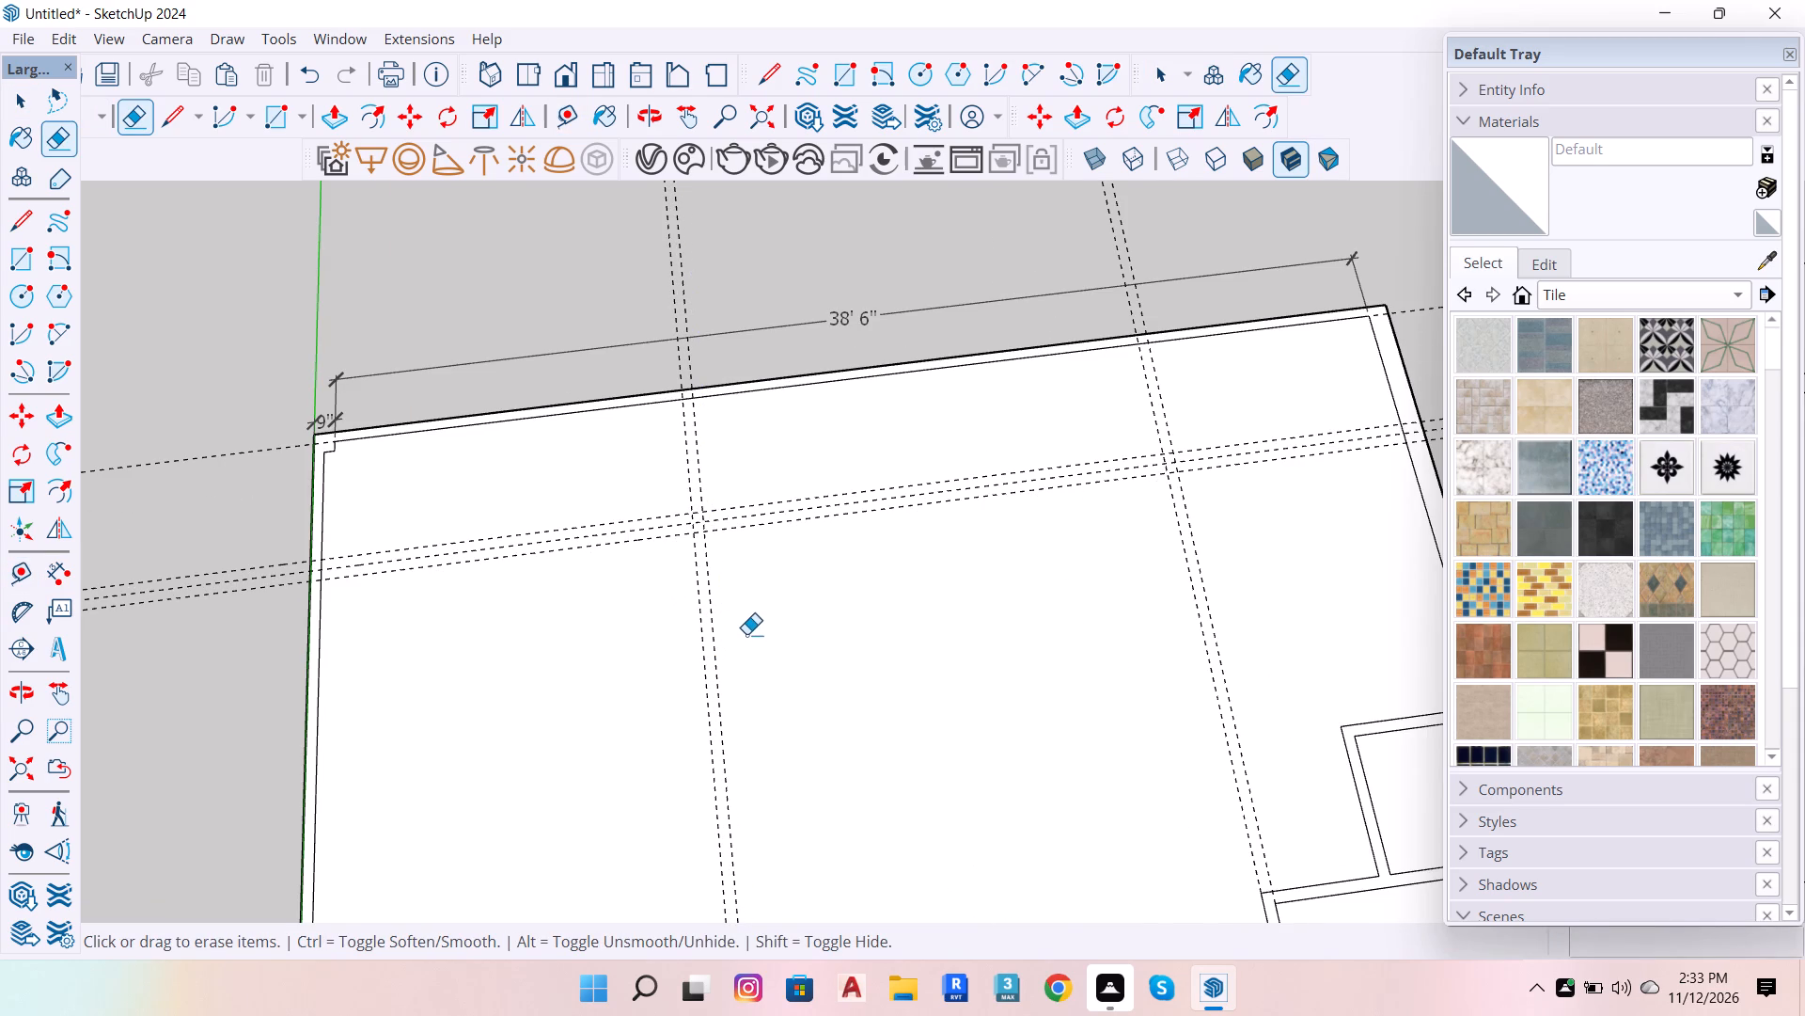
# Offset a guide 4'8" to the right of the remaining guide pair, plus a second guide 4.5" back from it for the wall thickness.
pyautogui.press('t')
pyautogui.click(710, 601)
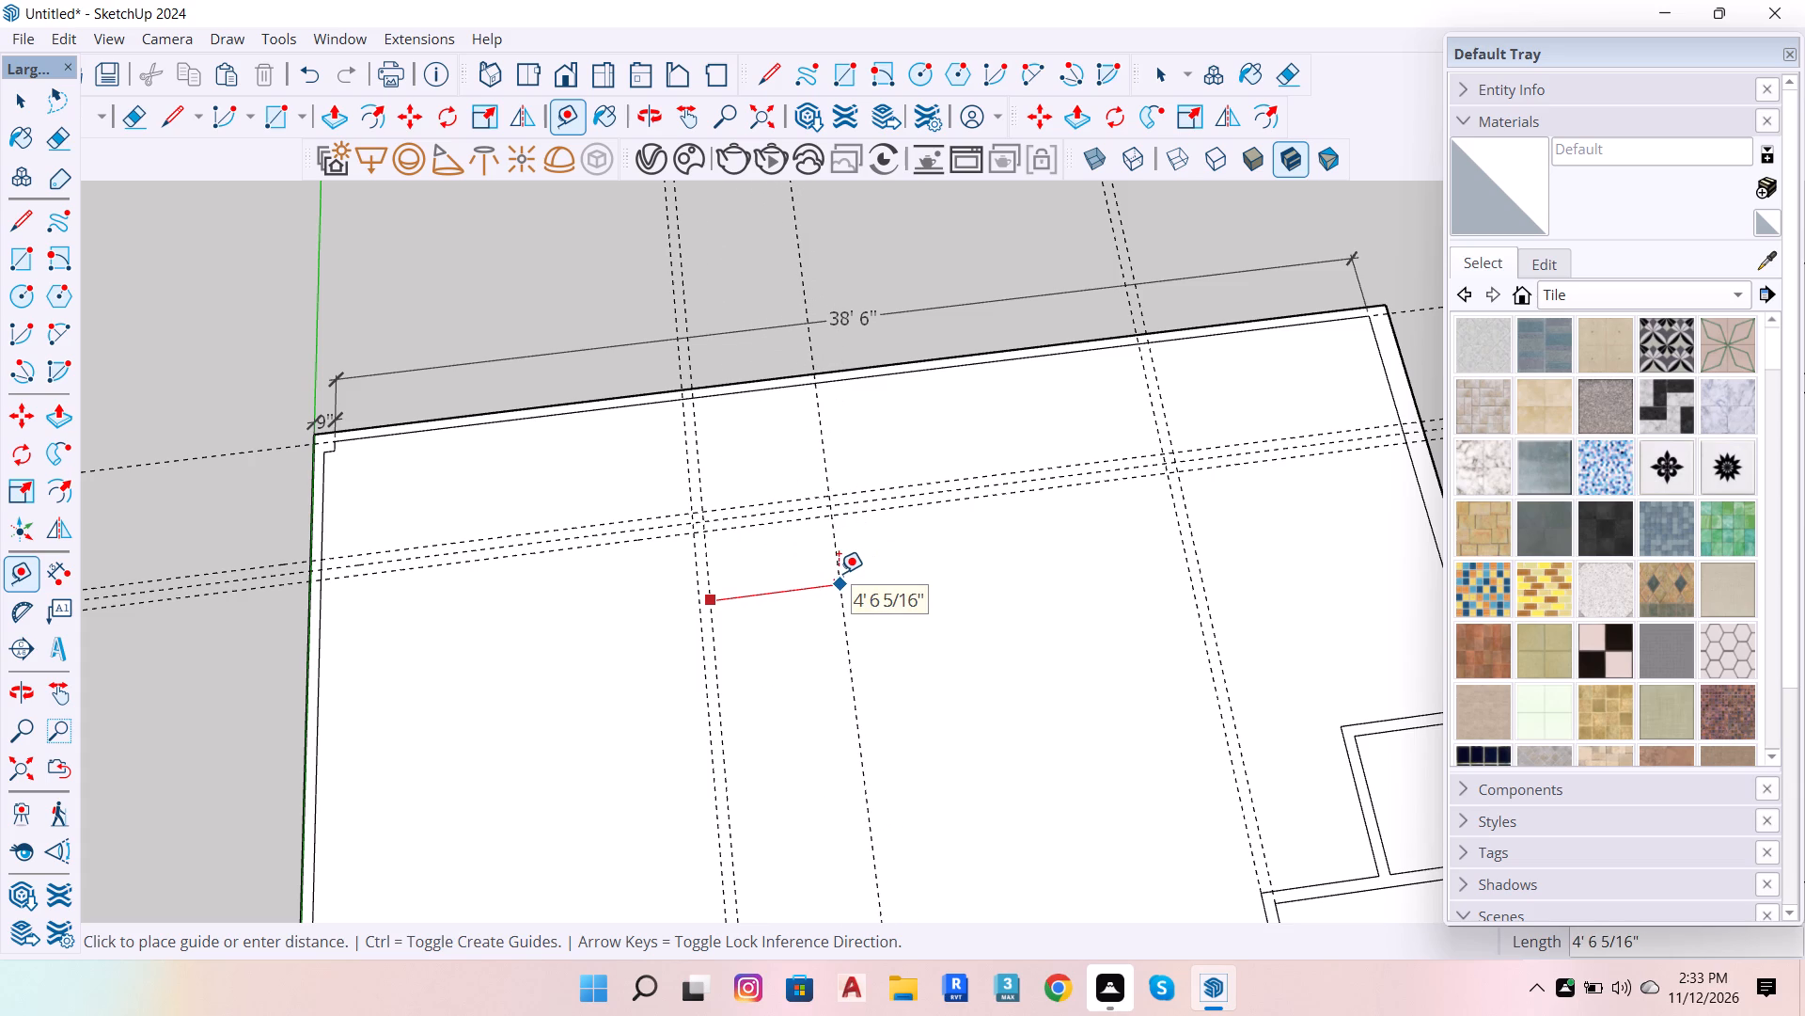
pyautogui.write("4'8")
pyautogui.press('Return')
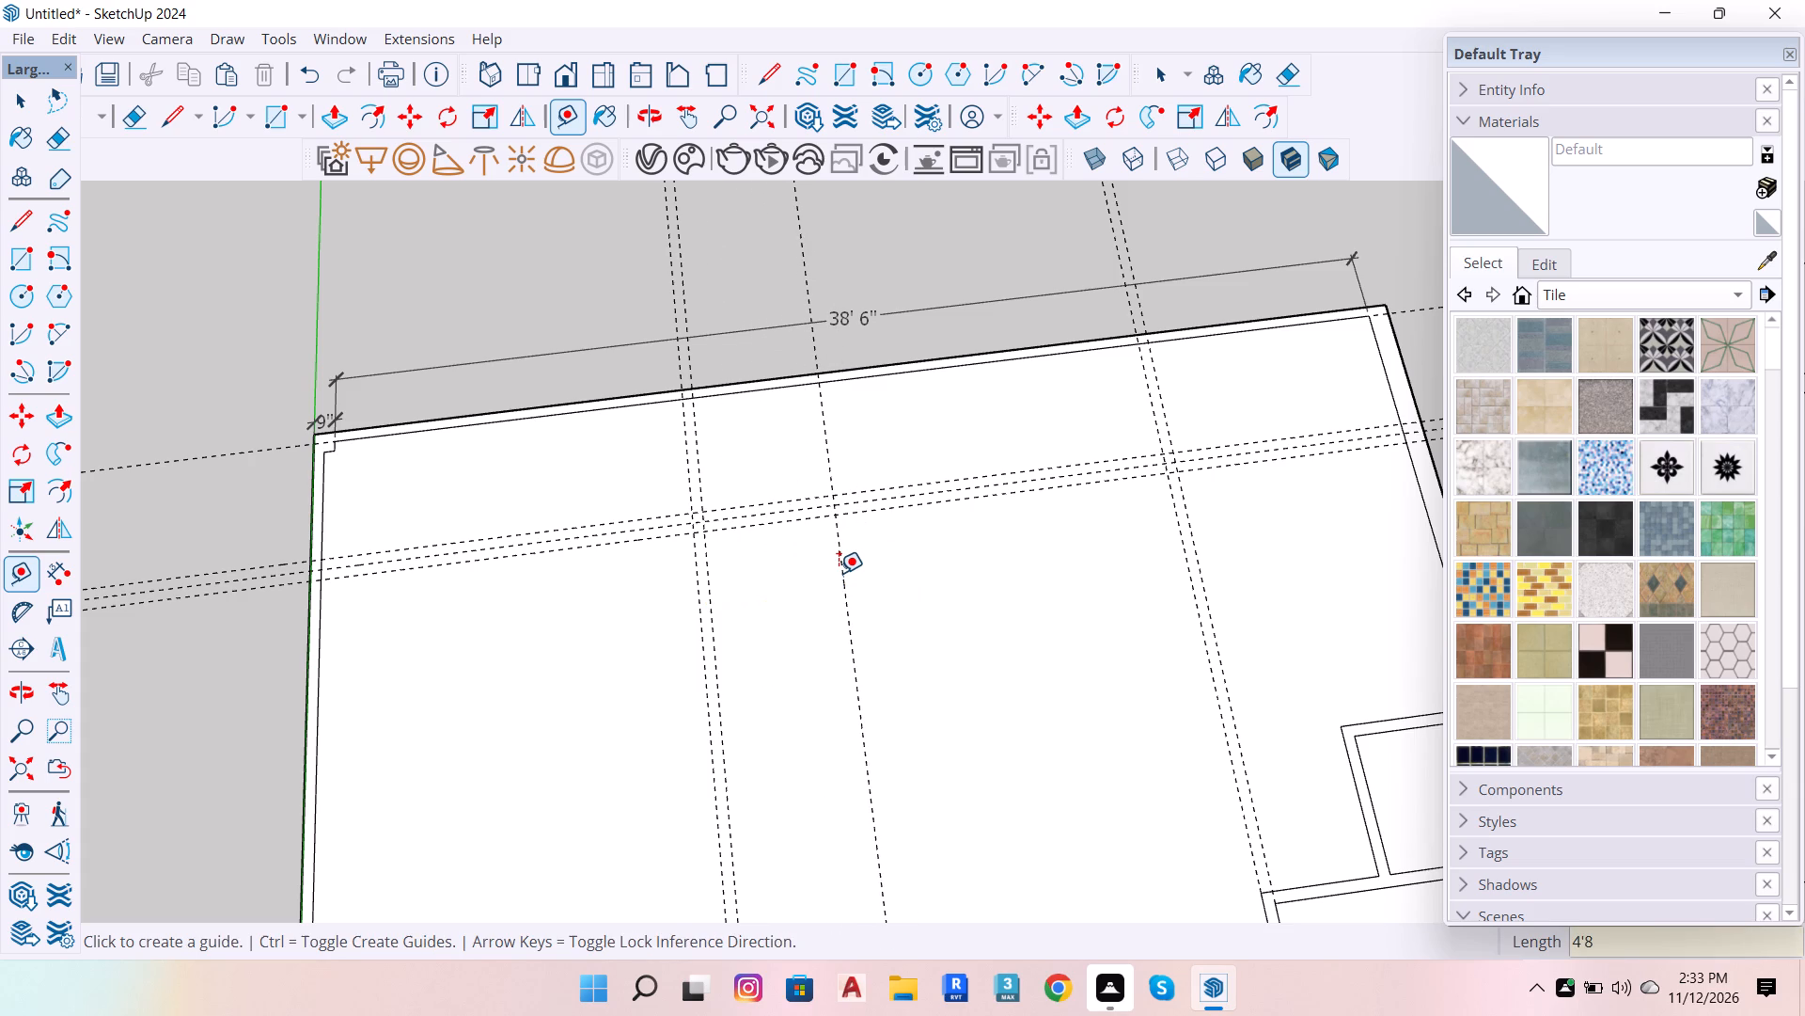
pyautogui.click(838, 571)
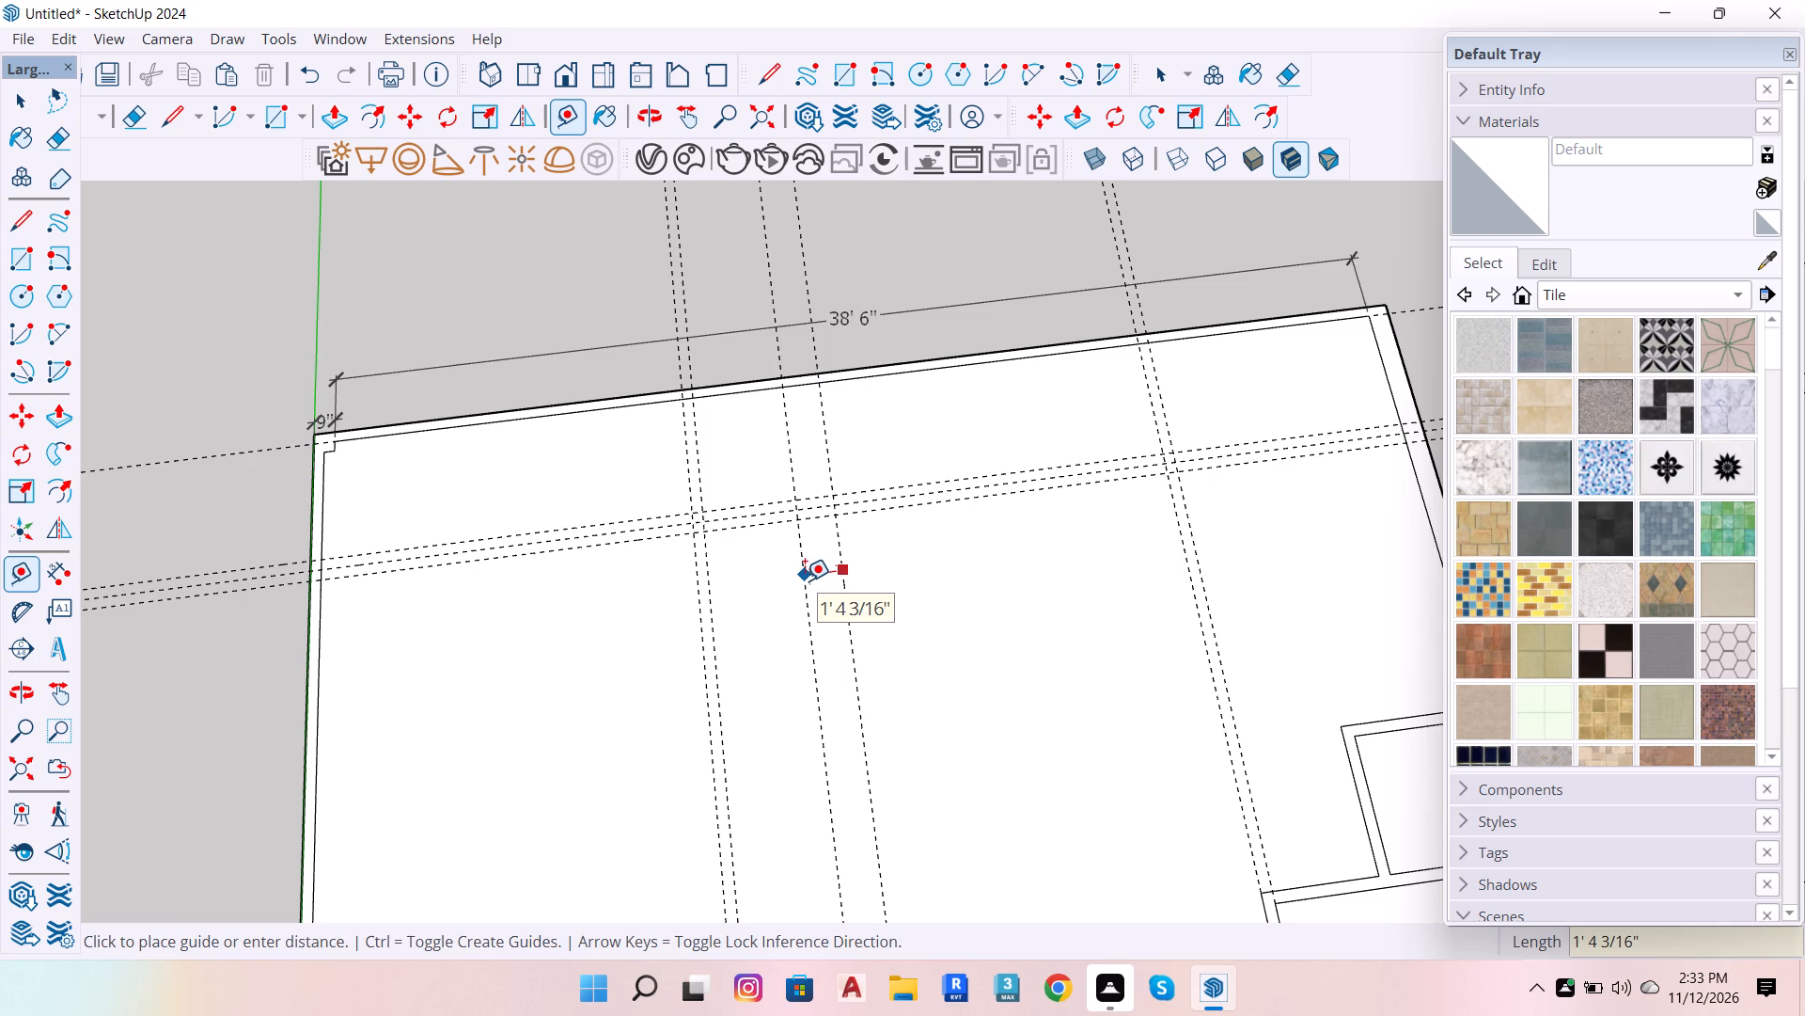
pyautogui.write('4.5')
pyautogui.press('Return')
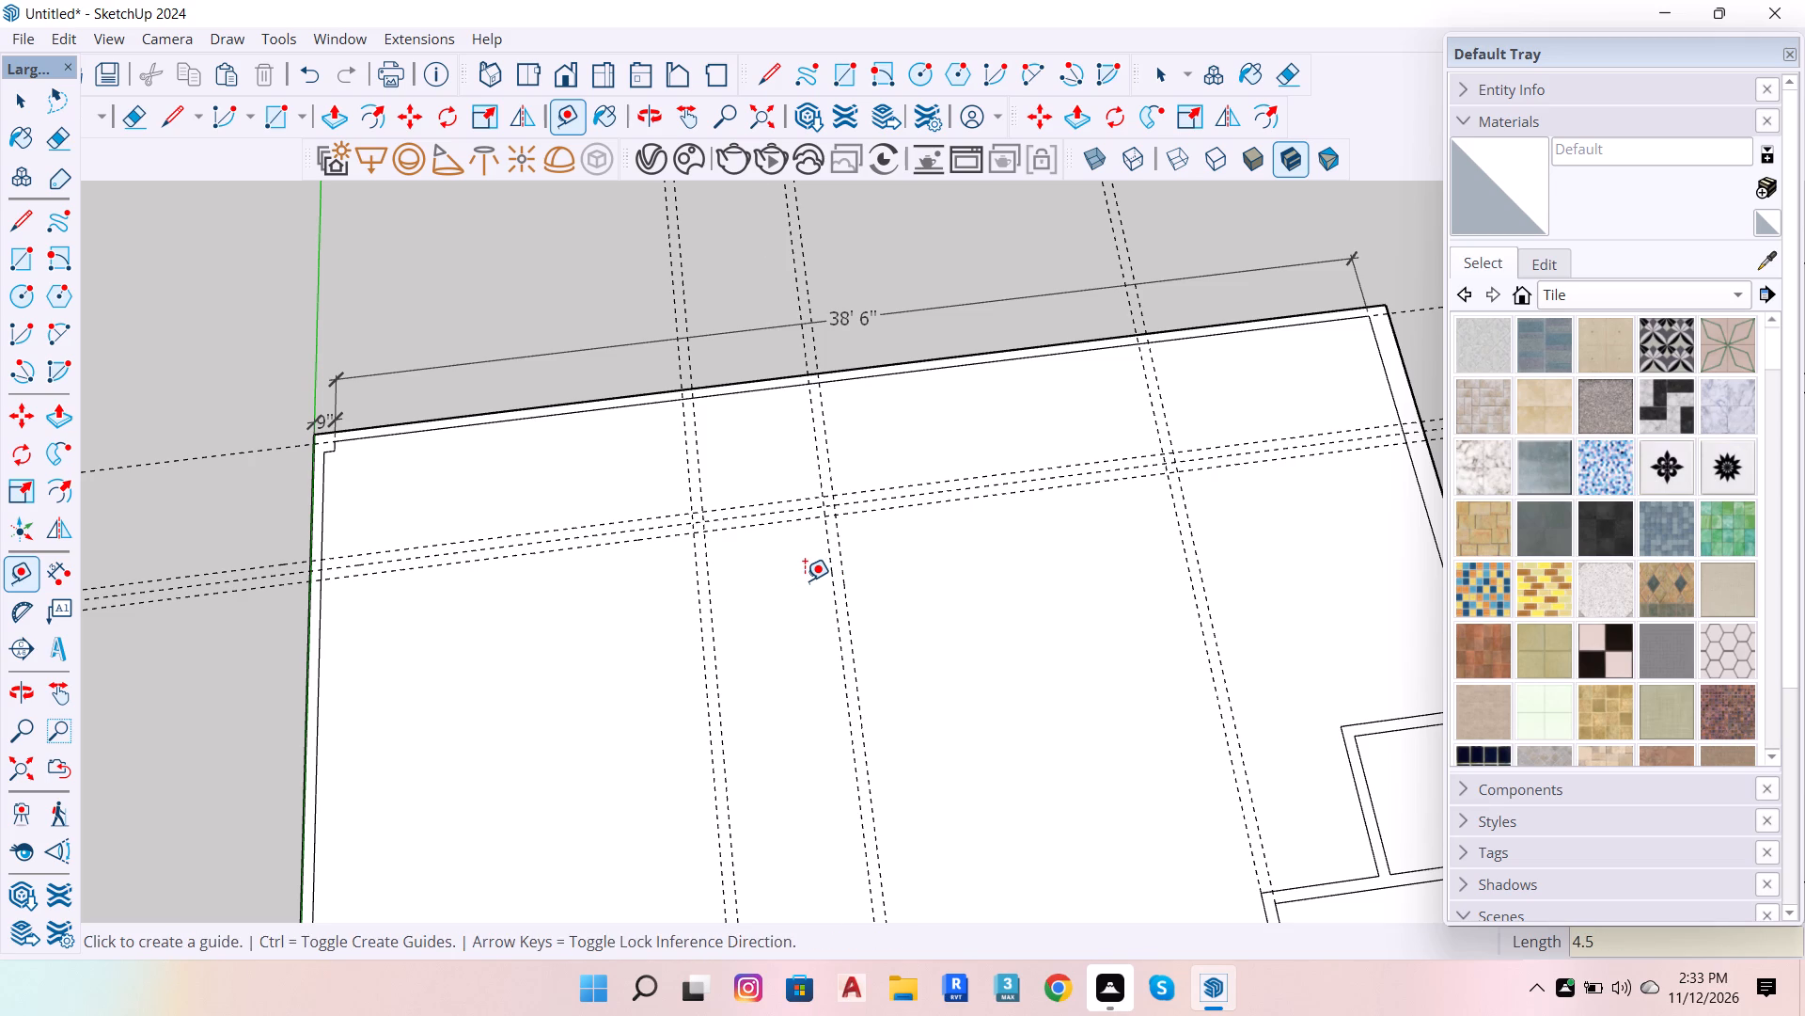
pyautogui.press('space')
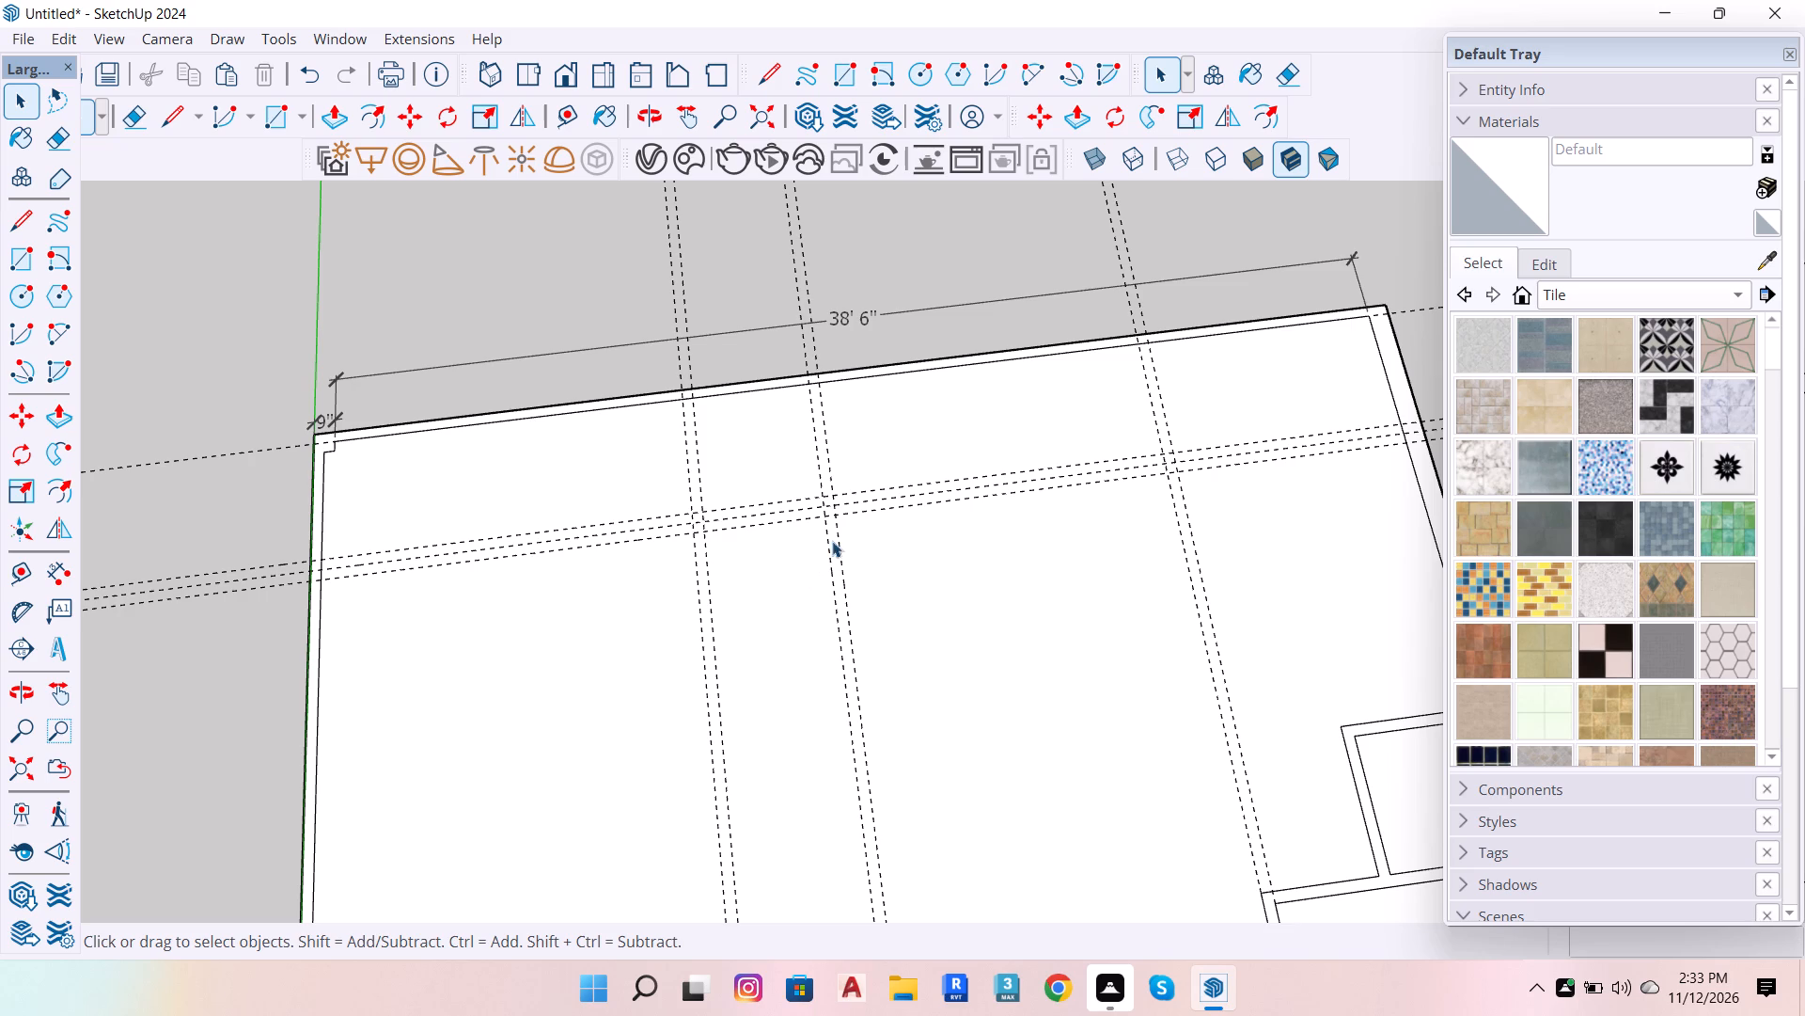
# Offset a guide 4.5" inward from the left side wall's inner edge.
pyautogui.scroll(-5, 965, 505)
pyautogui.scroll(5, 730, 578)
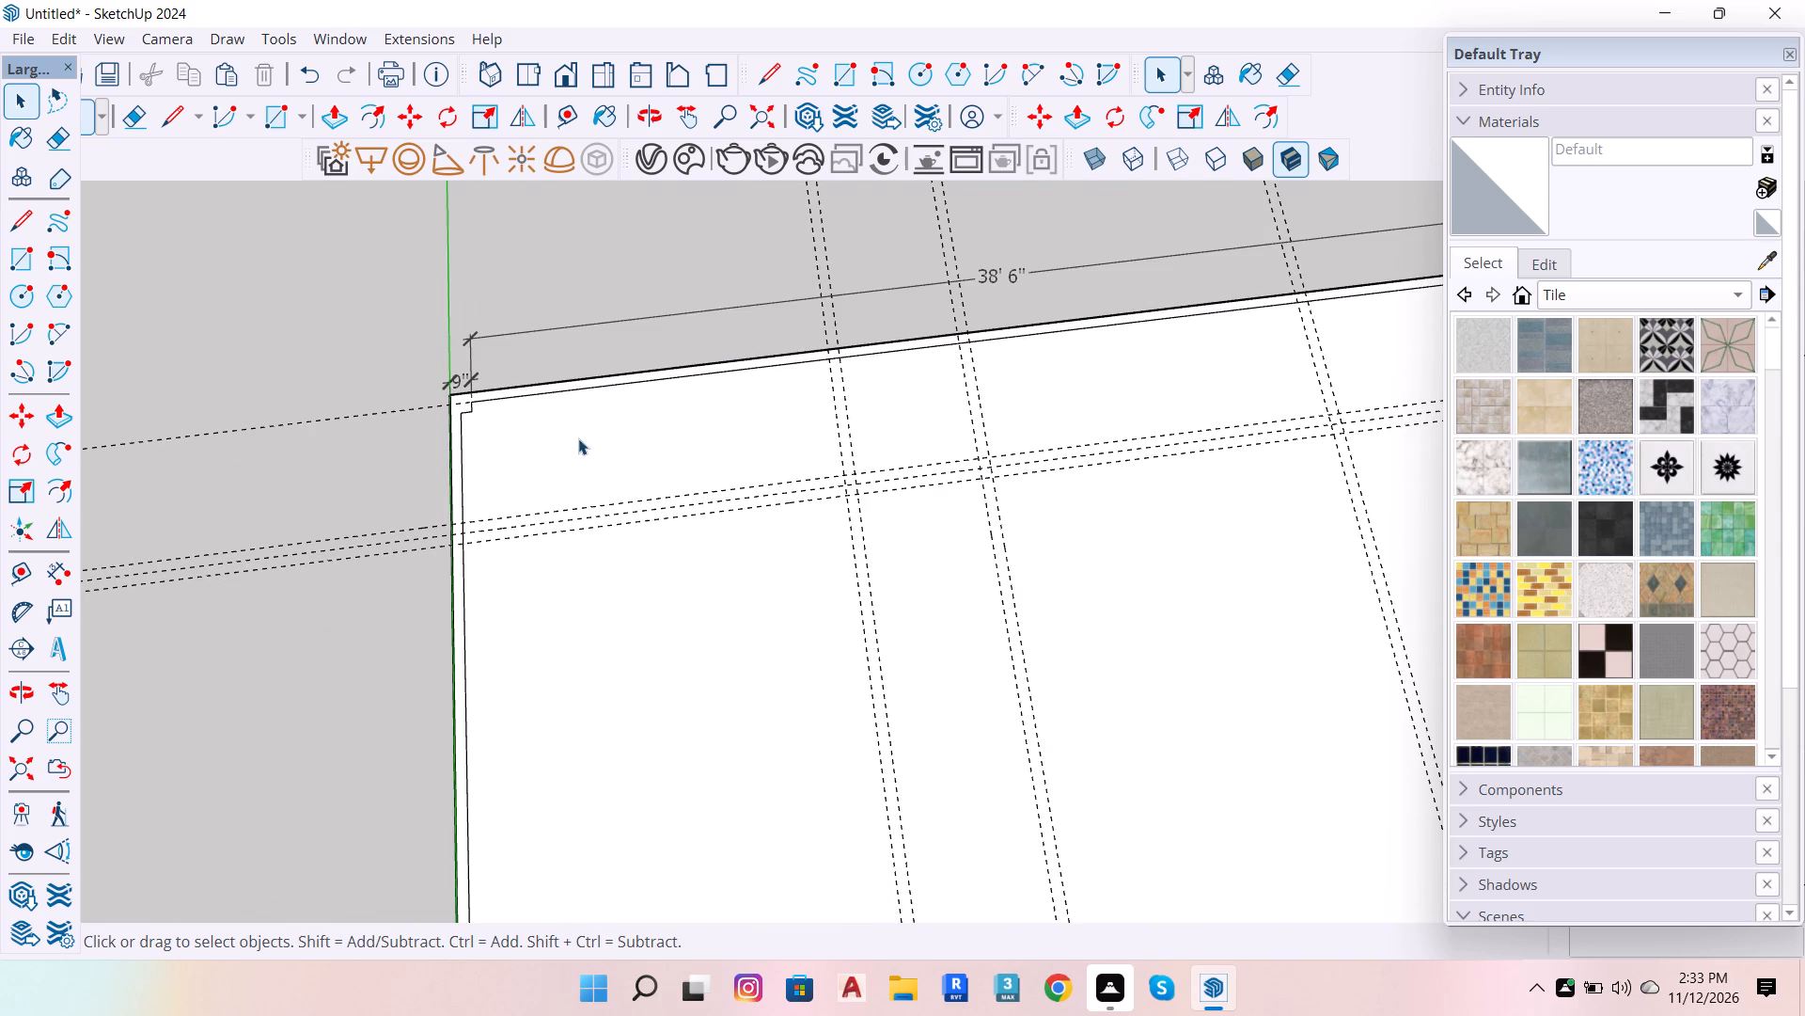
pyautogui.press('l')
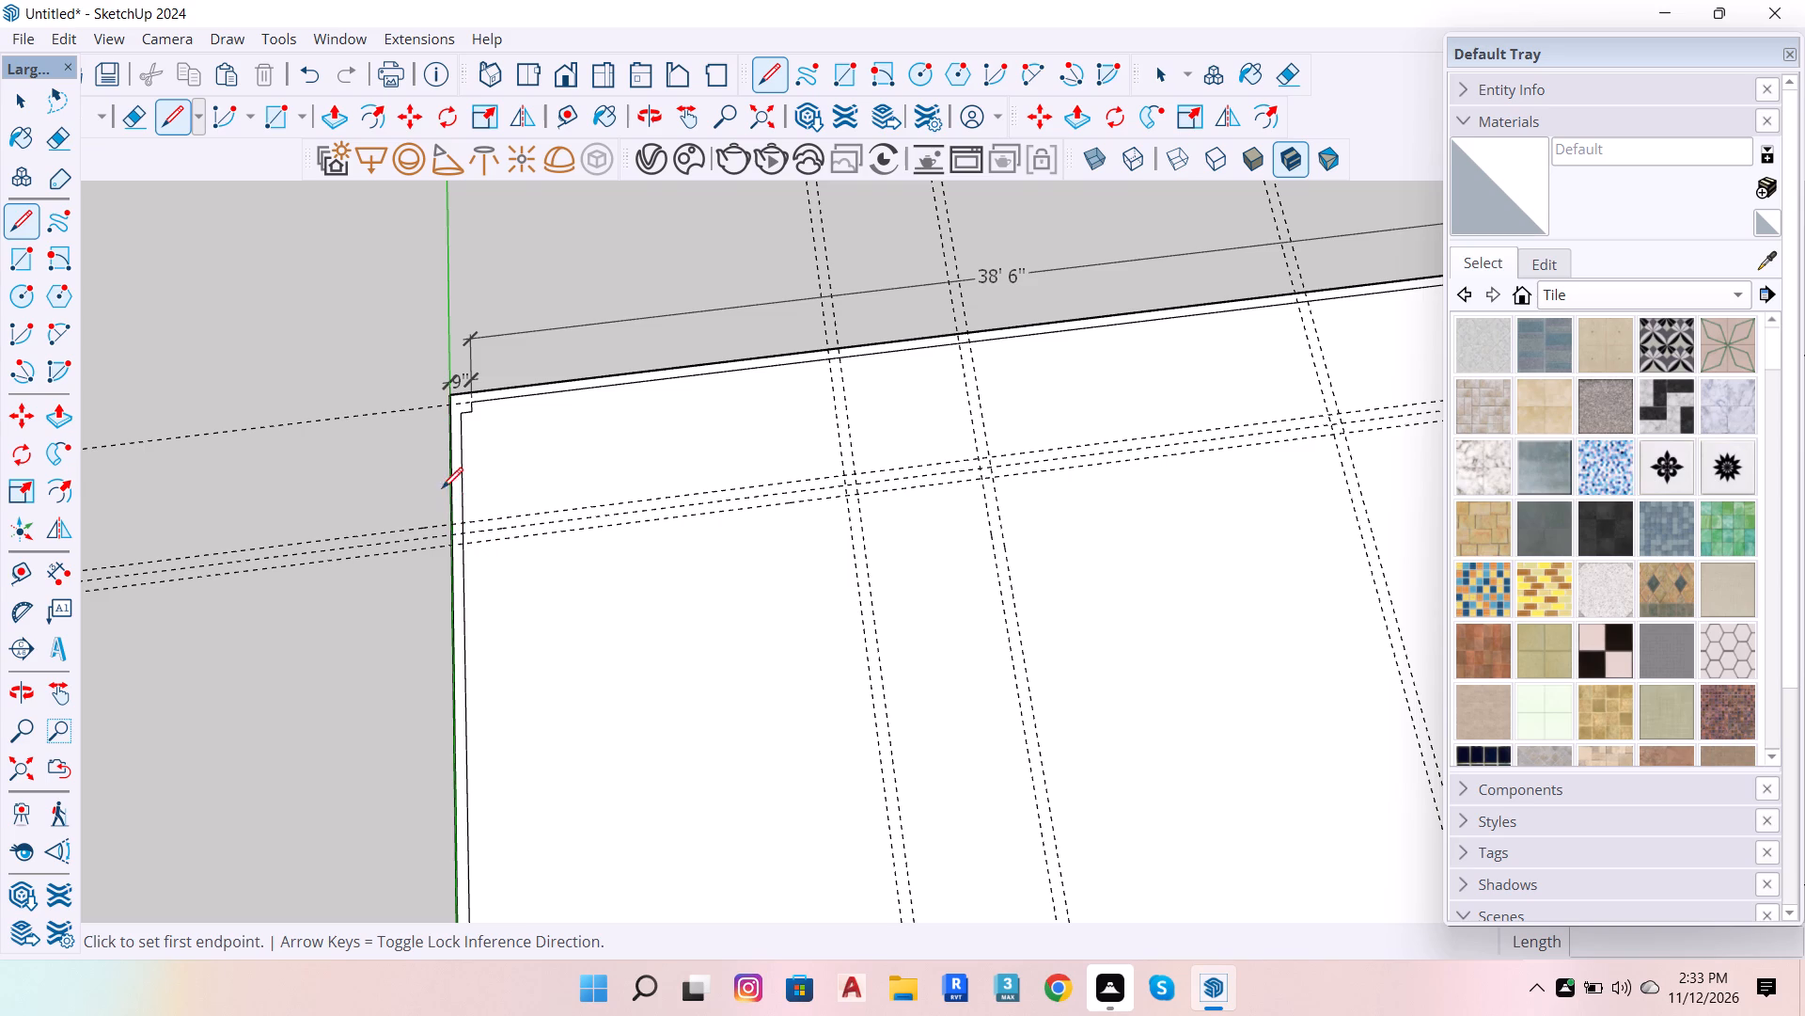
pyautogui.scroll(-6, 578, 479)
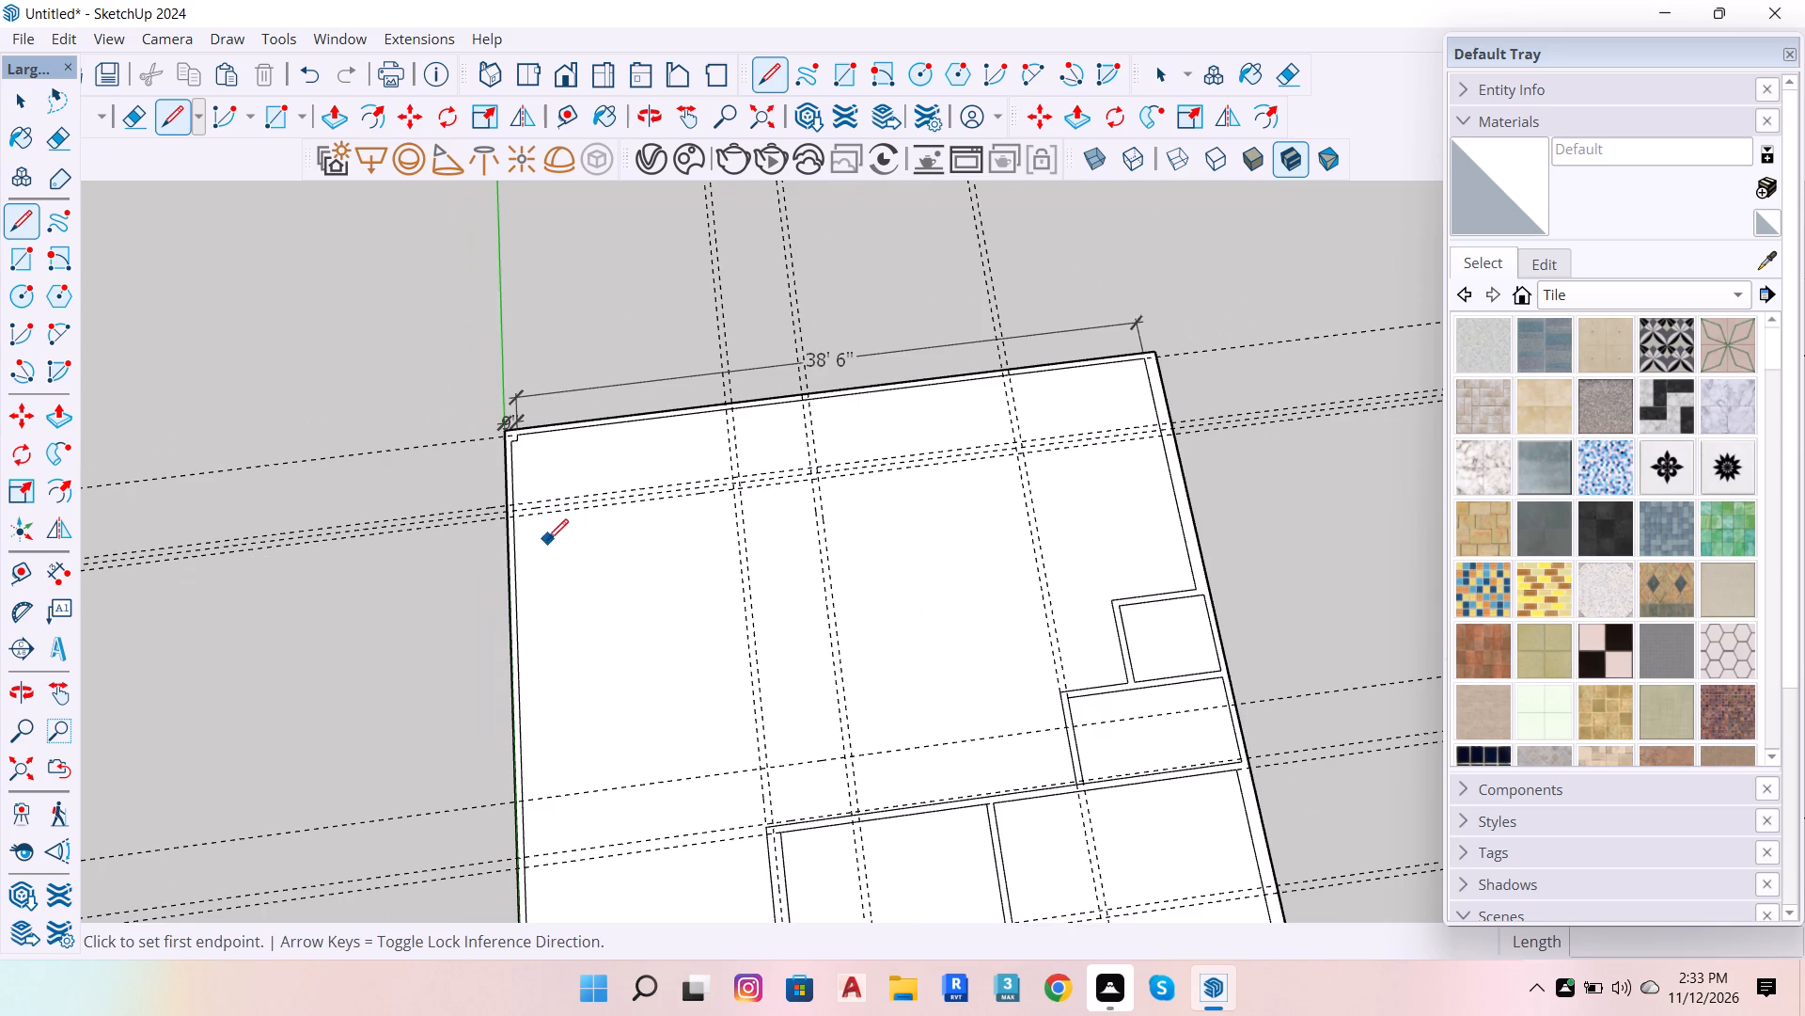
pyautogui.press('space')
pyautogui.press('t')
pyautogui.scroll(6, 514, 568)
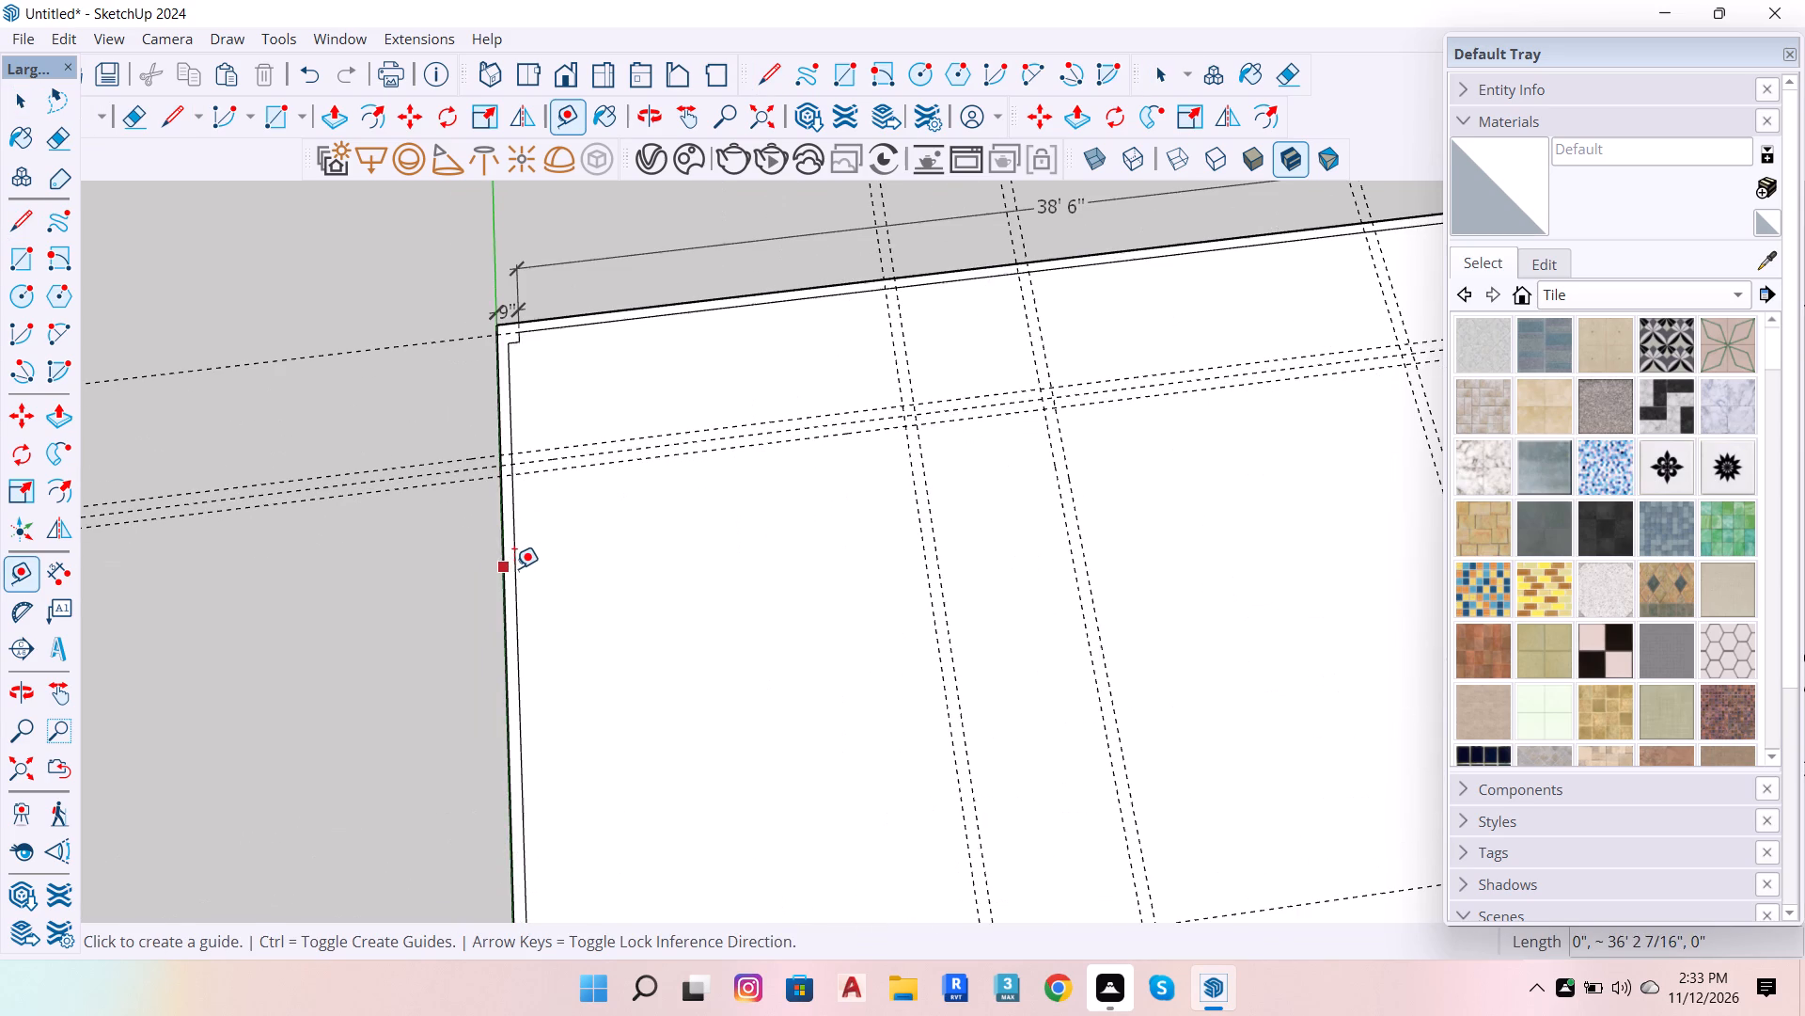
pyautogui.click(518, 556)
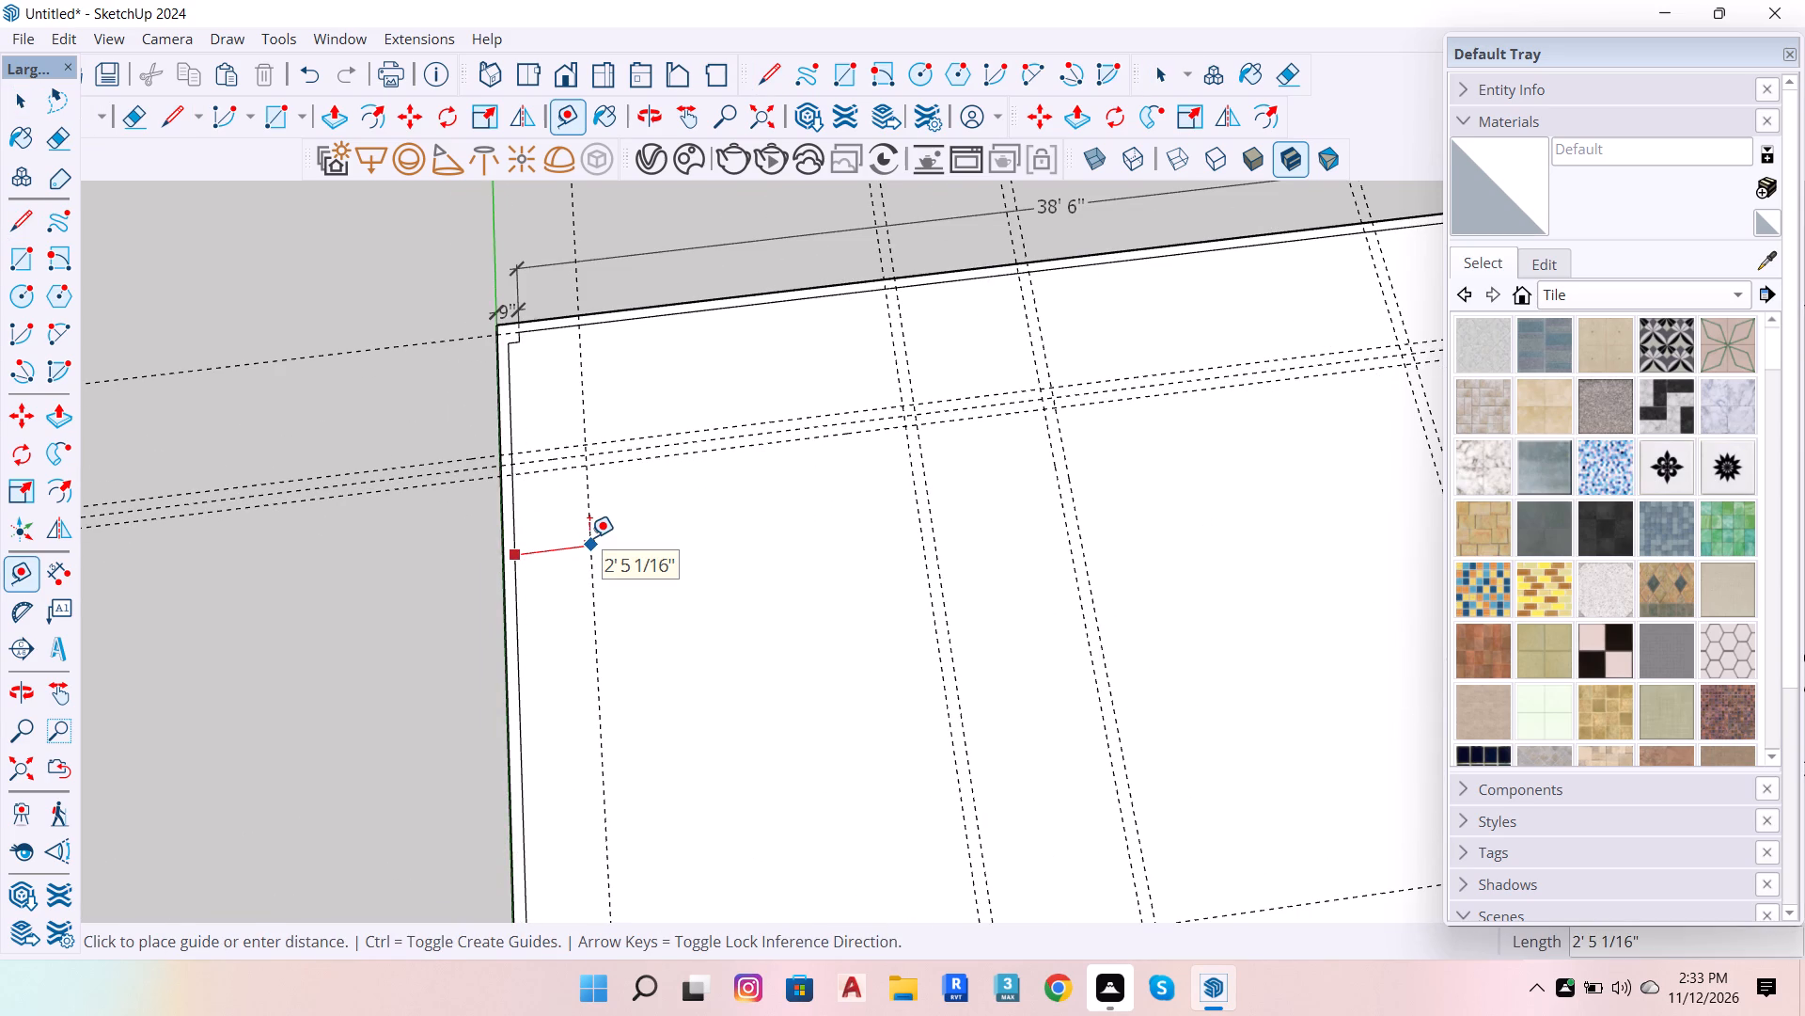
pyautogui.write('4.5')
pyautogui.press('Return')
pyautogui.press('space')
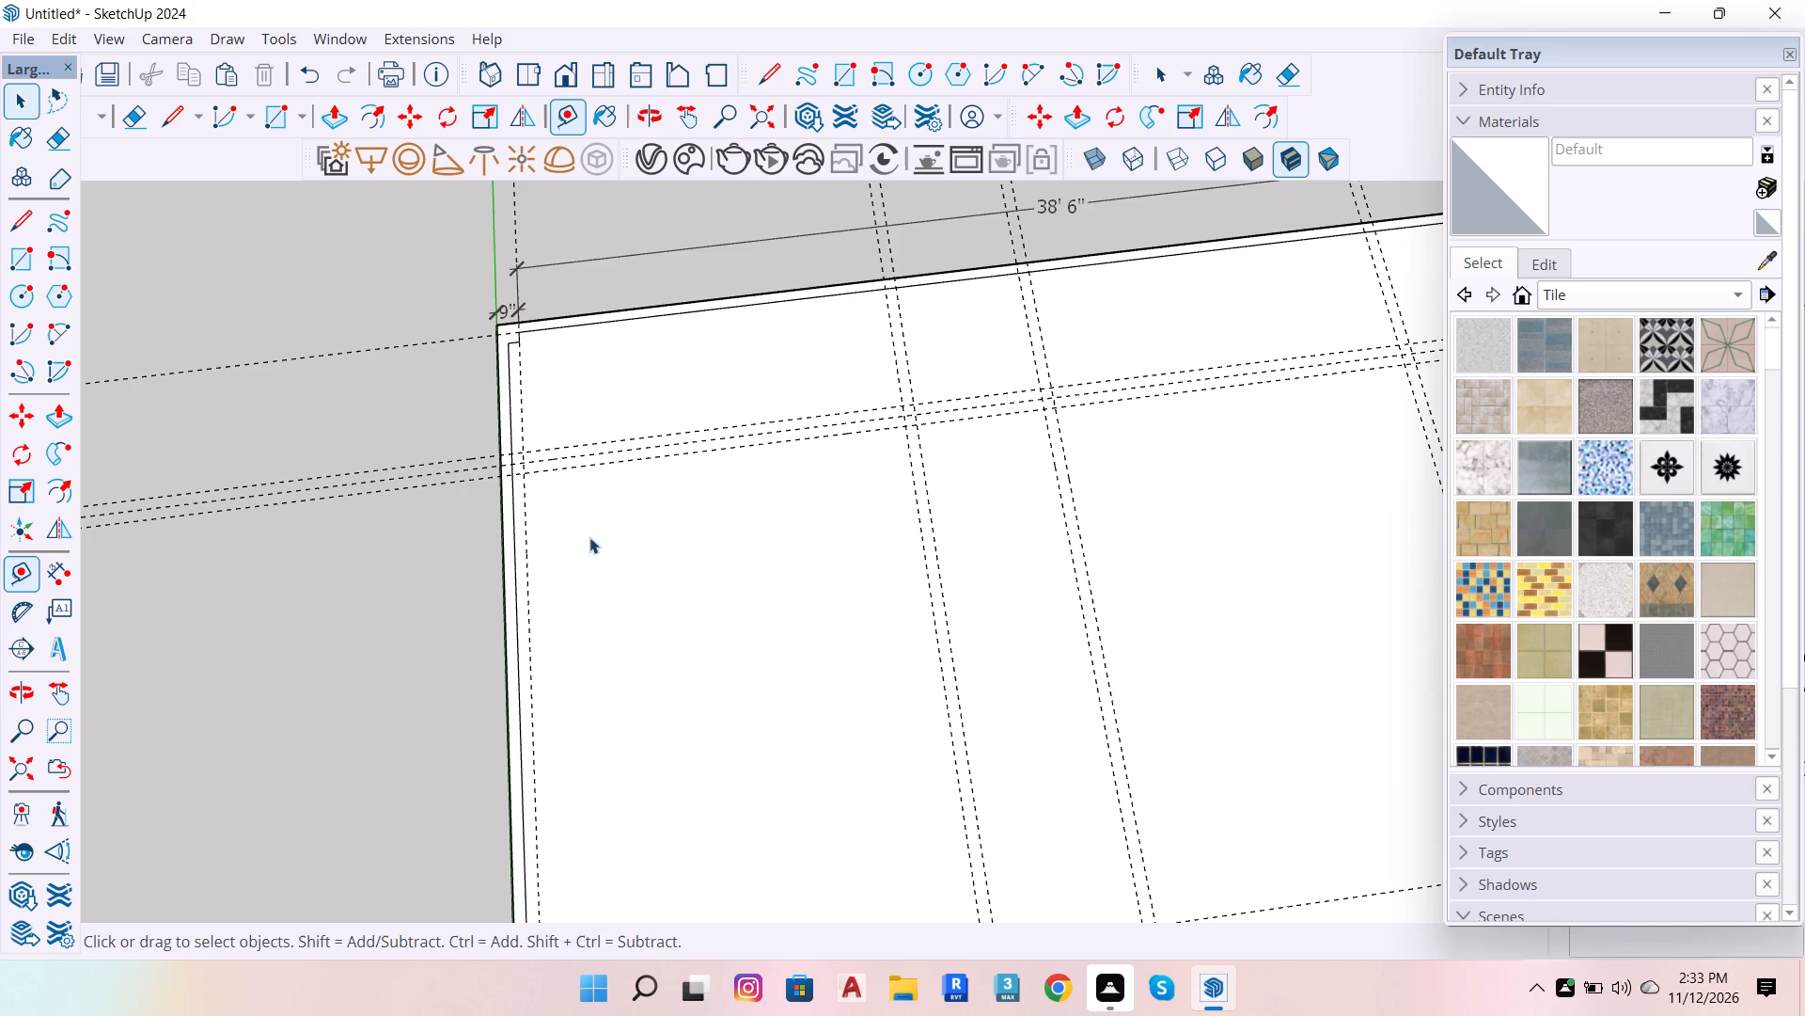
# Draw a line along the new left wall guide, from the innermost upper cross guide to the next cross guide toward the existing rooms.
pyautogui.press('l')
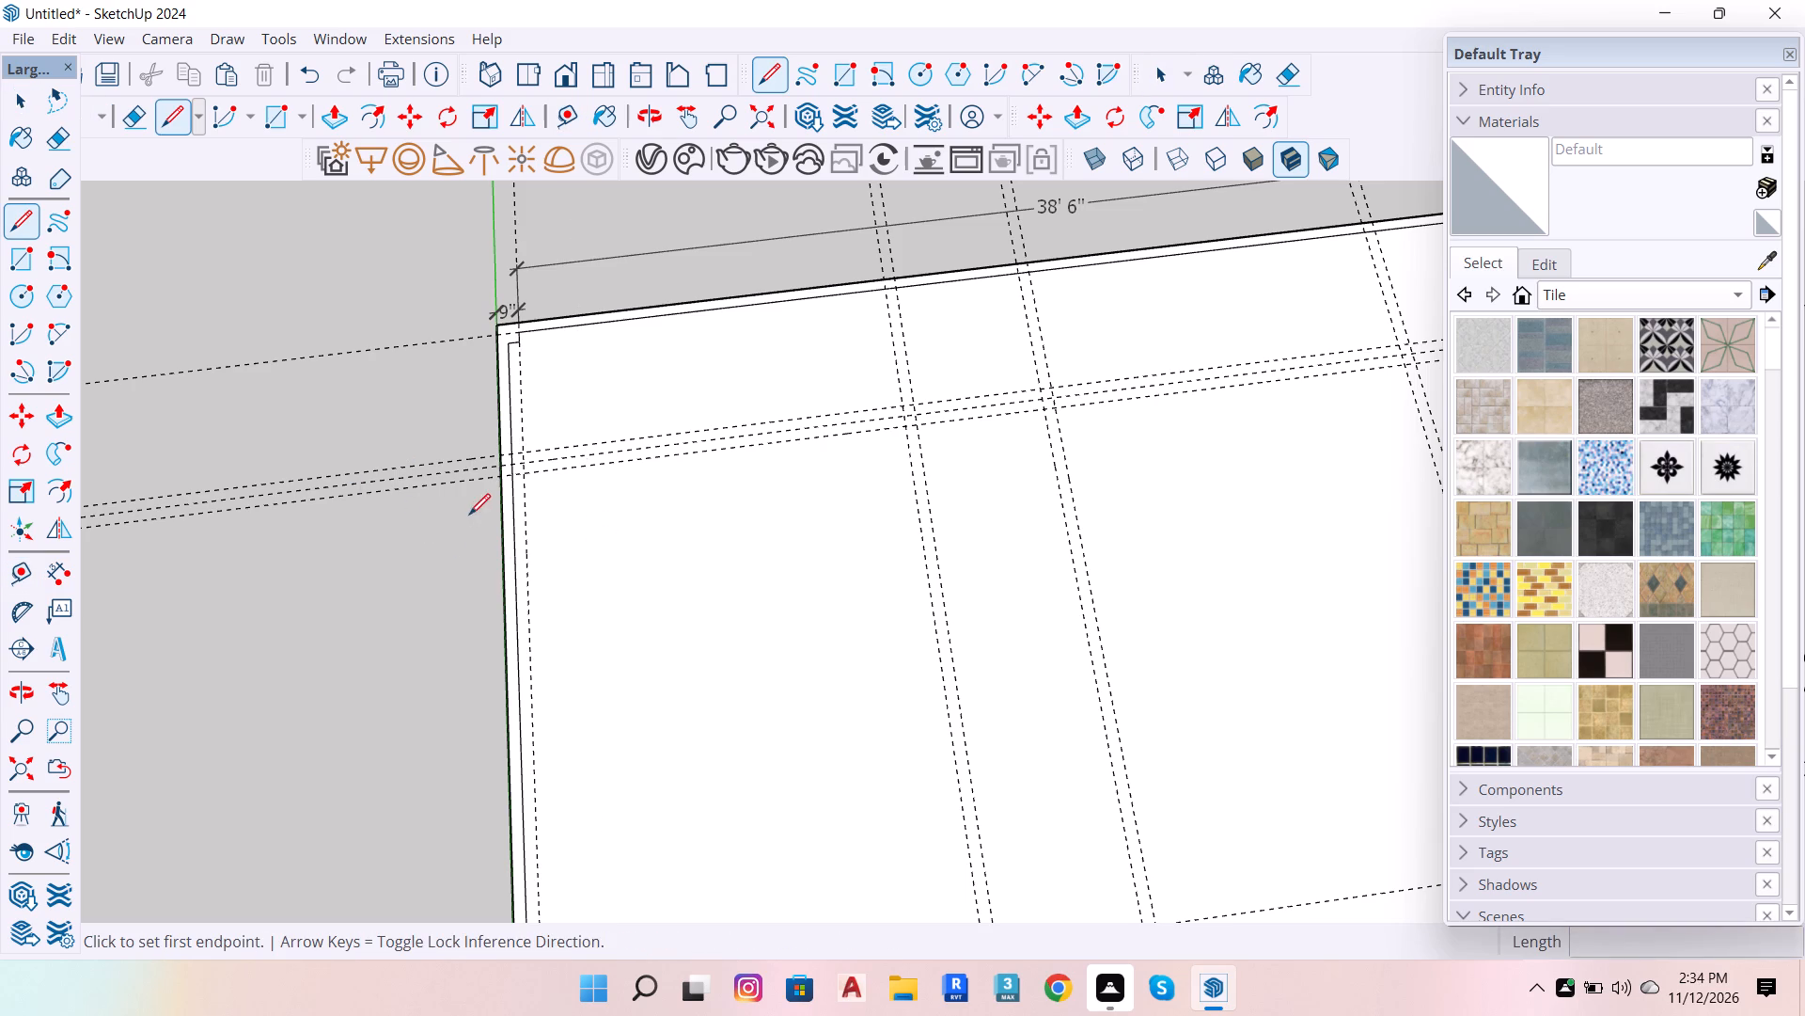
pyautogui.scroll(4, 510, 491)
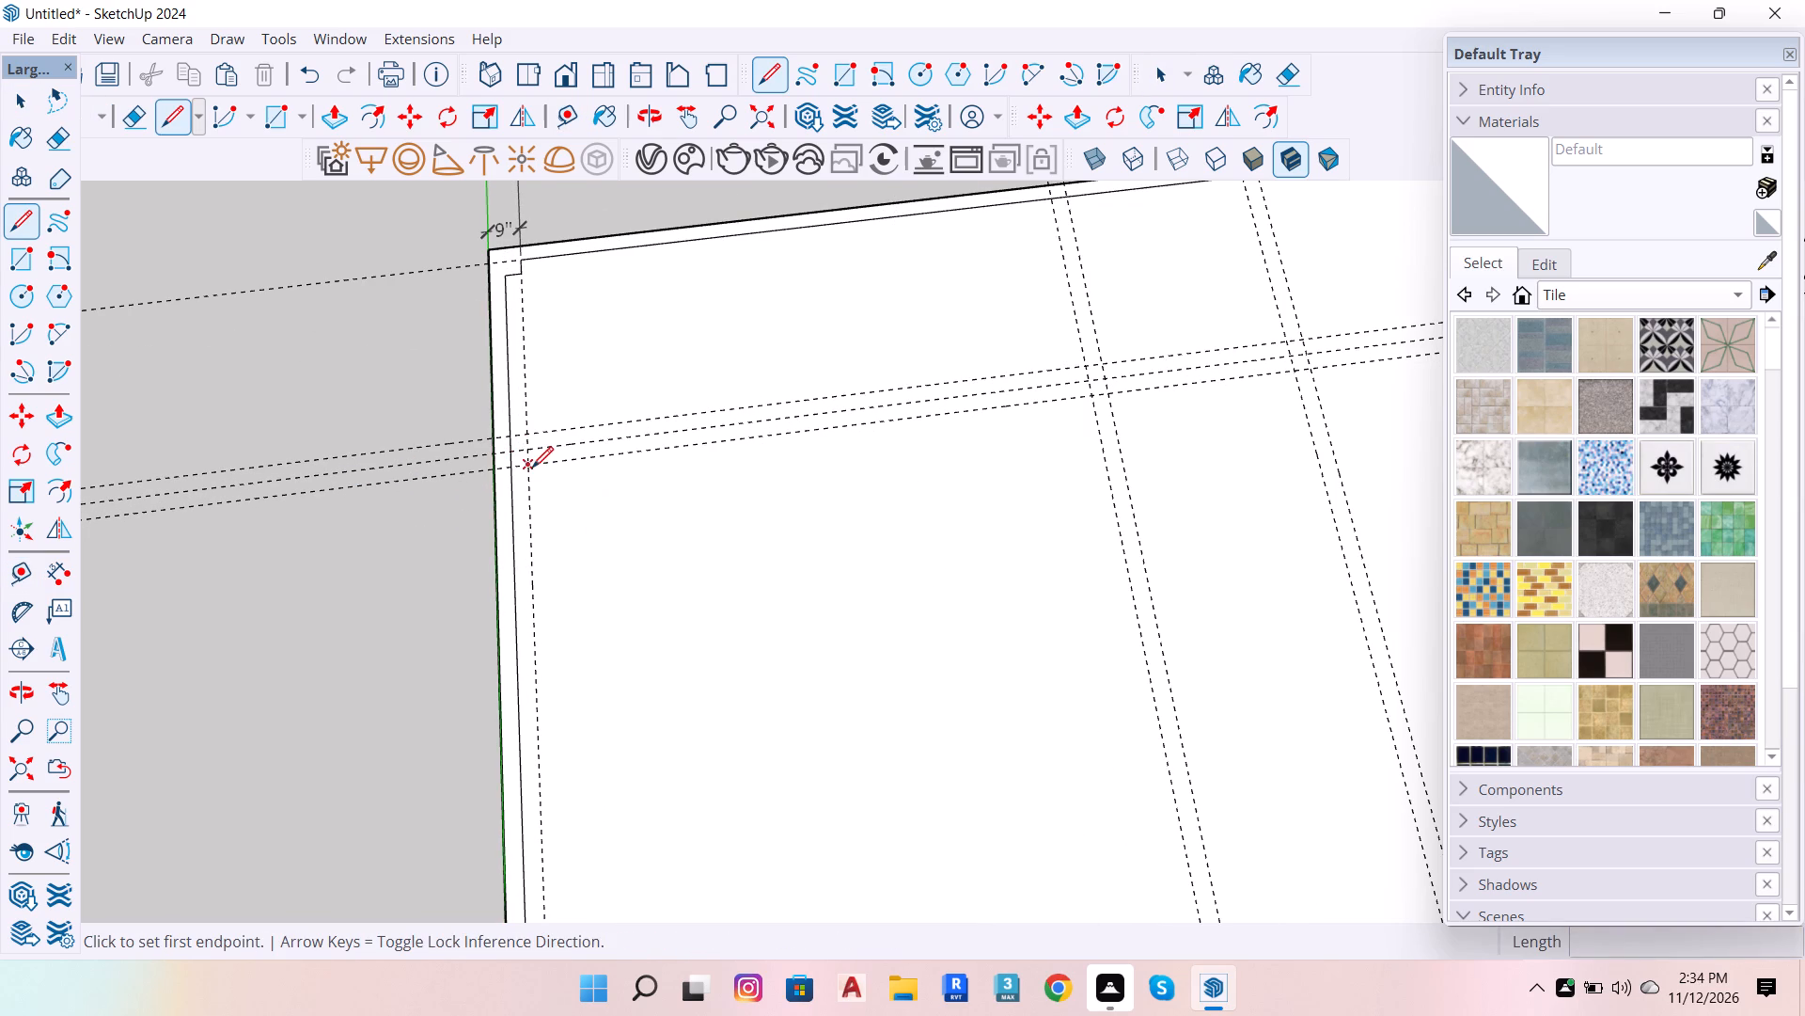
pyautogui.click(532, 468)
pyautogui.scroll(-7, 545, 564)
pyautogui.scroll(-7, 595, 770)
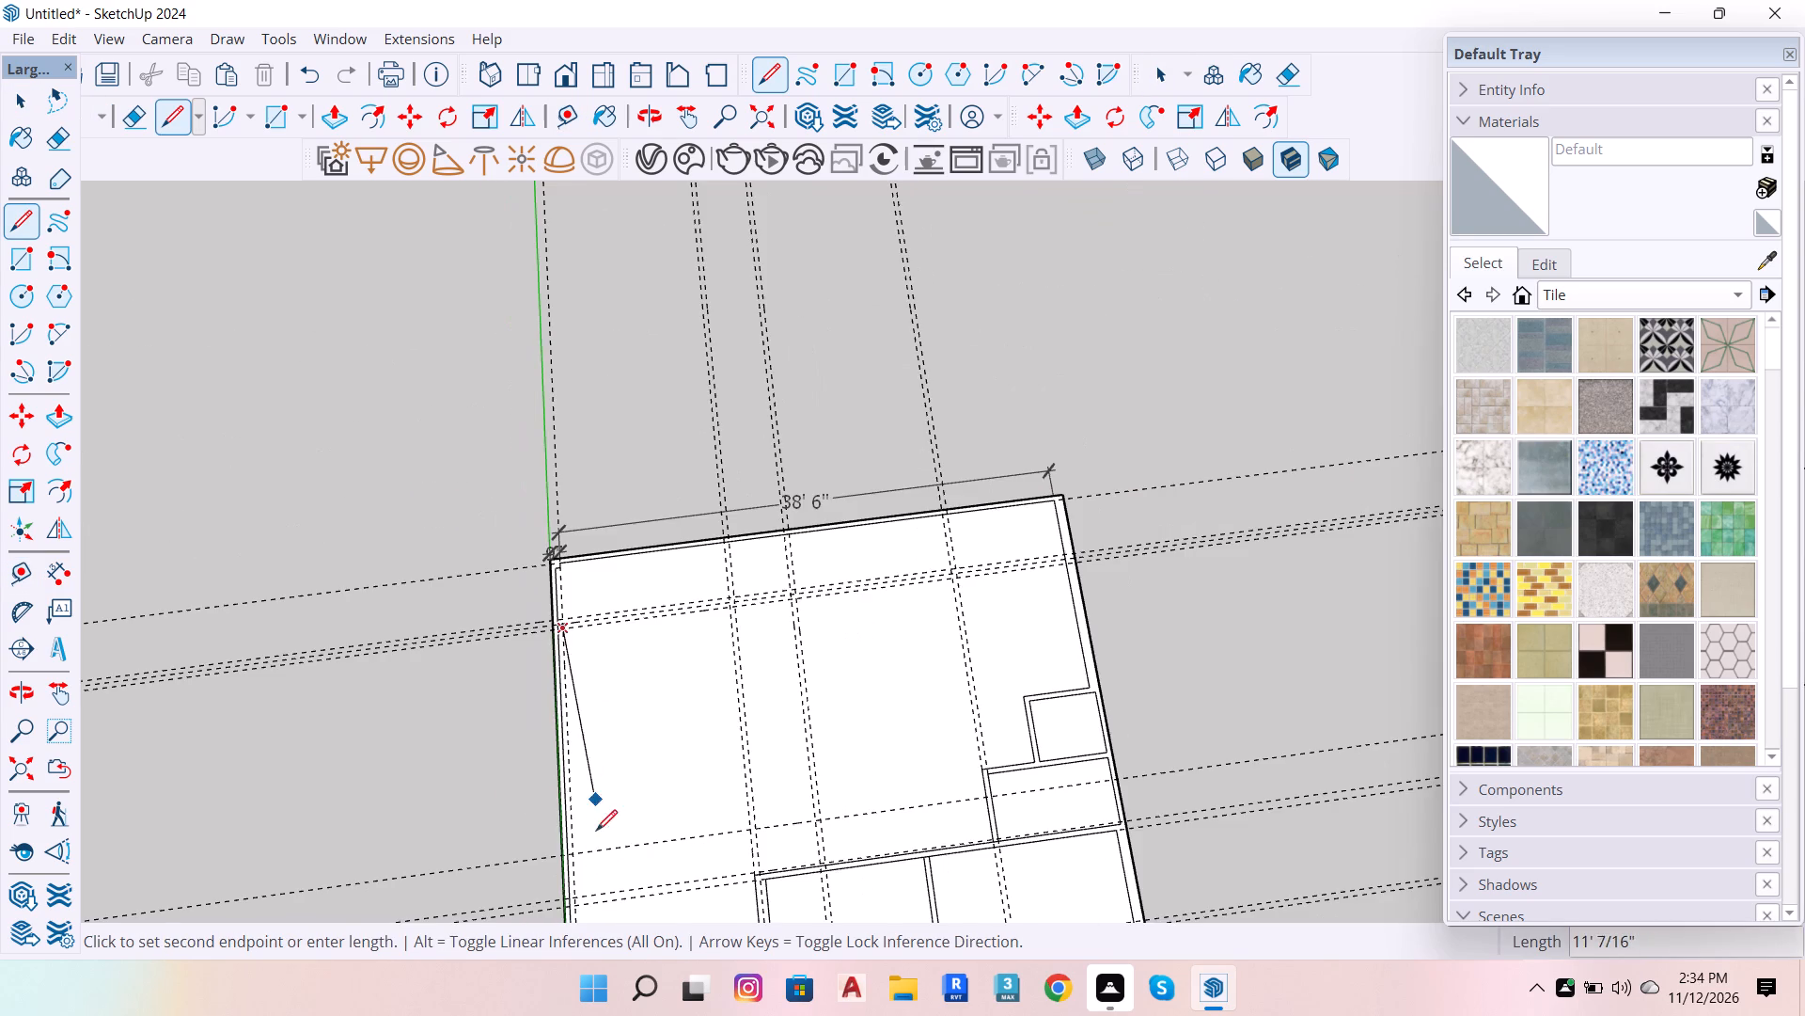
pyautogui.scroll(9, 585, 875)
pyautogui.click(565, 840)
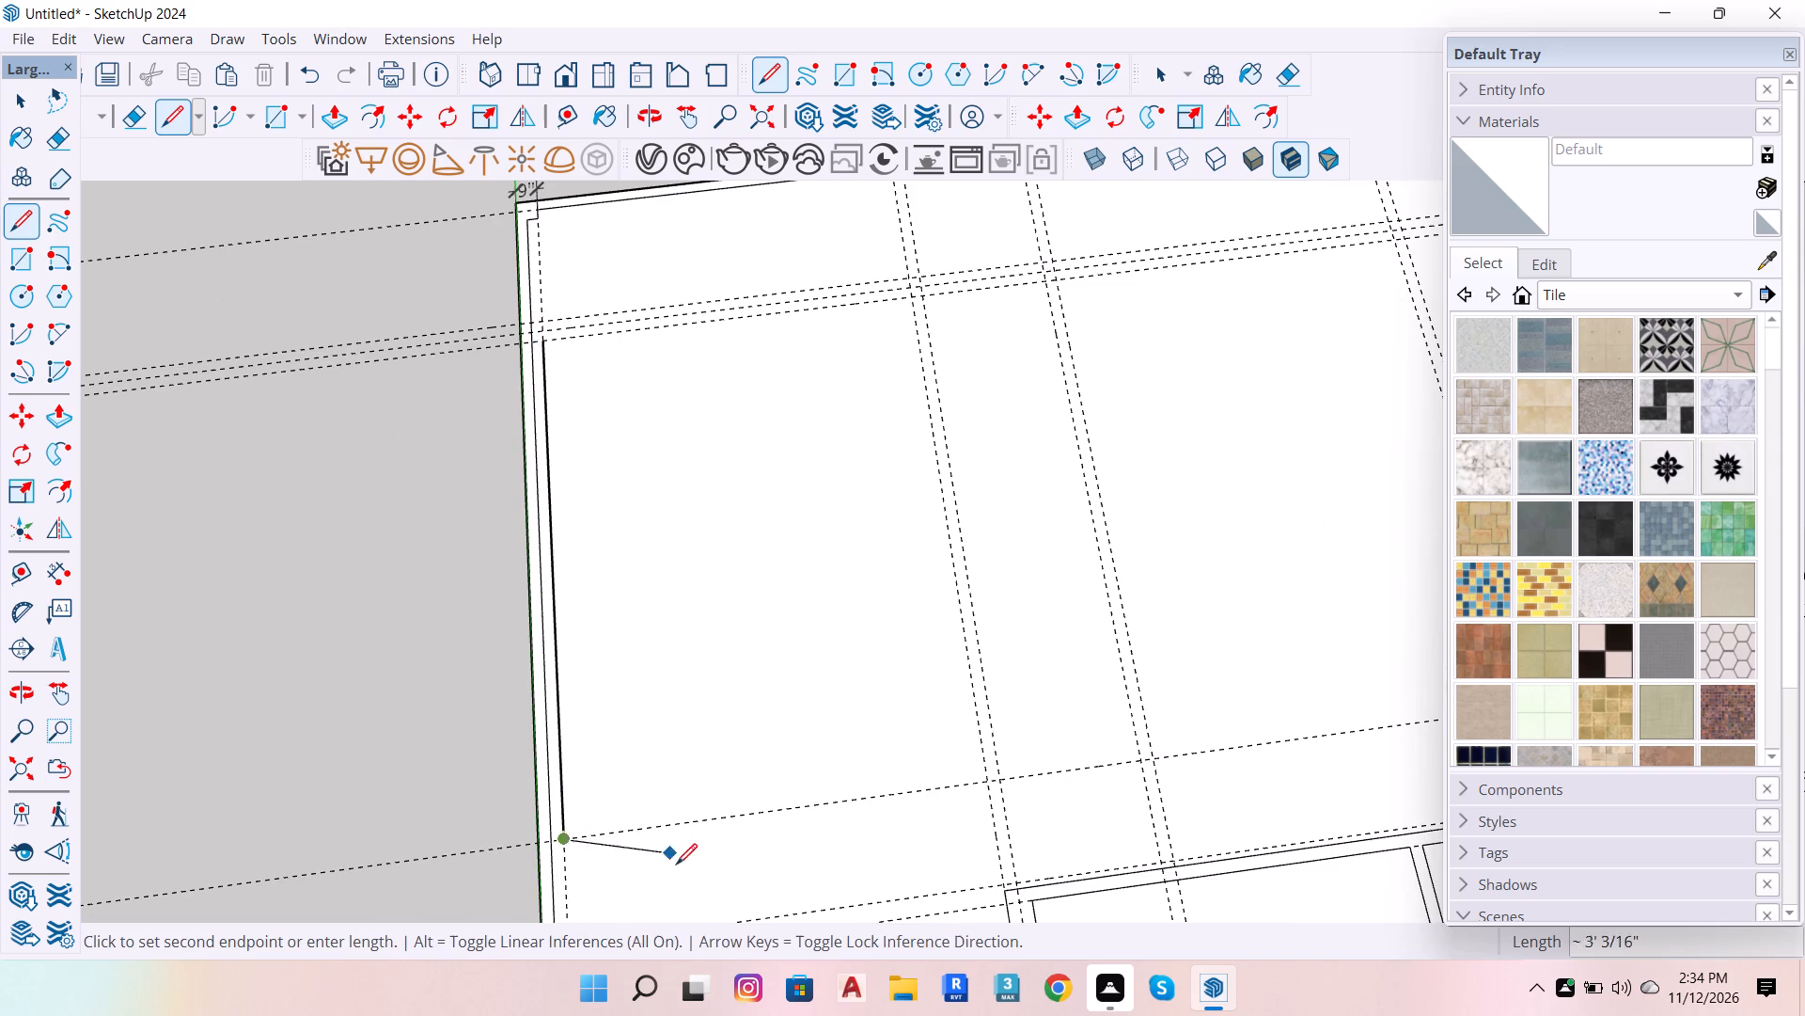
pyautogui.scroll(-7, 673, 859)
pyautogui.press('space')
# Draw a line from the new wall line's upper end along the innermost cross guide to the first guide of the left pair.
pyautogui.press('l')
pyautogui.scroll(2, 635, 556)
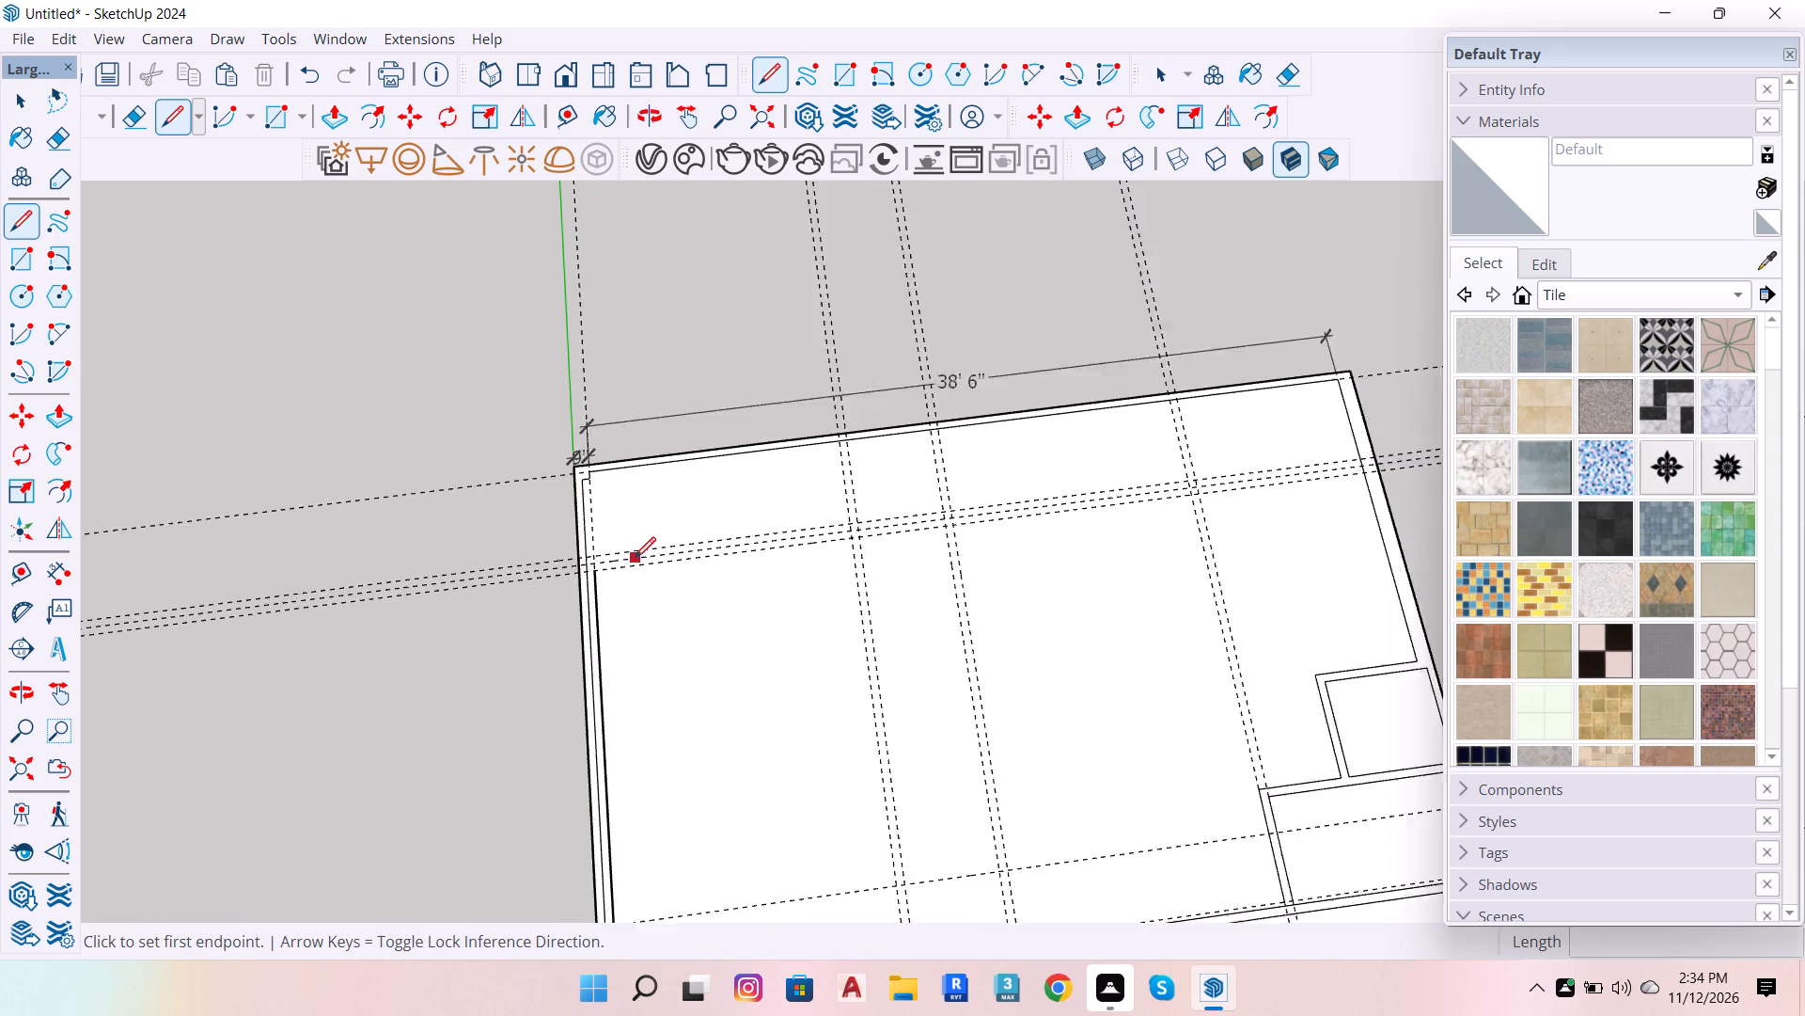
pyautogui.scroll(3, 635, 558)
pyautogui.click(584, 573)
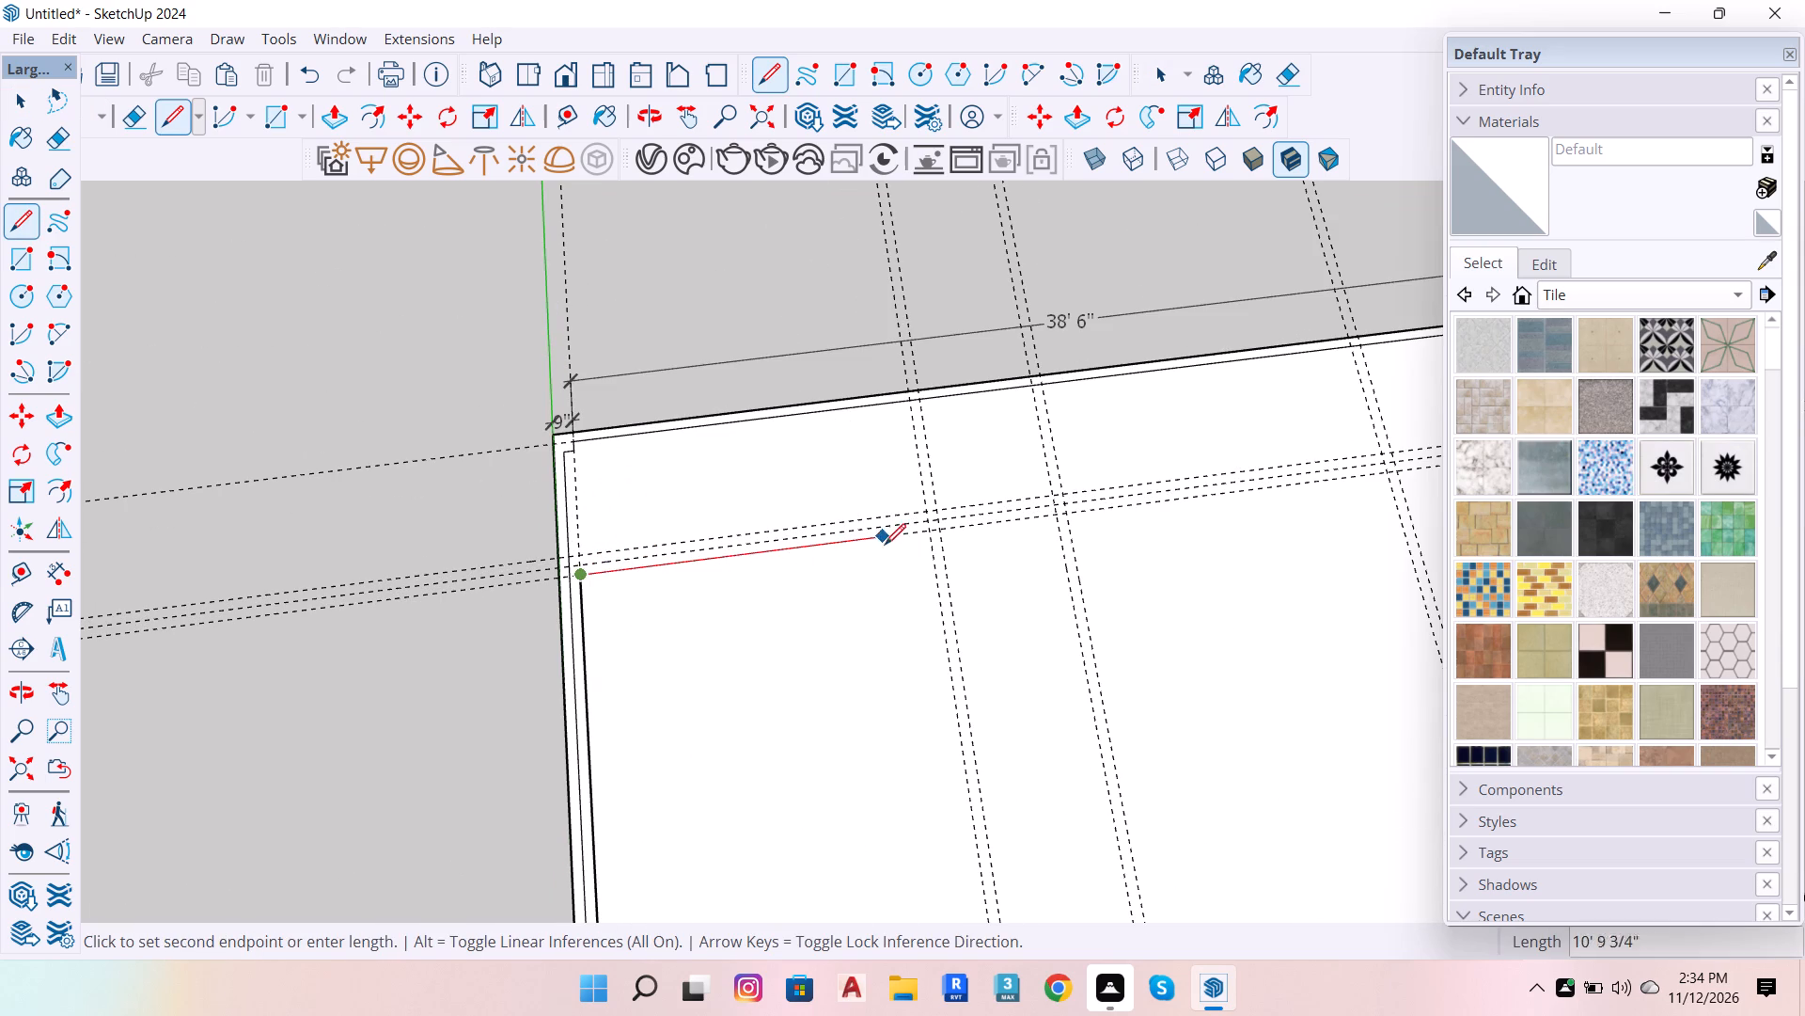
pyautogui.click(925, 530)
pyautogui.scroll(-6, 911, 558)
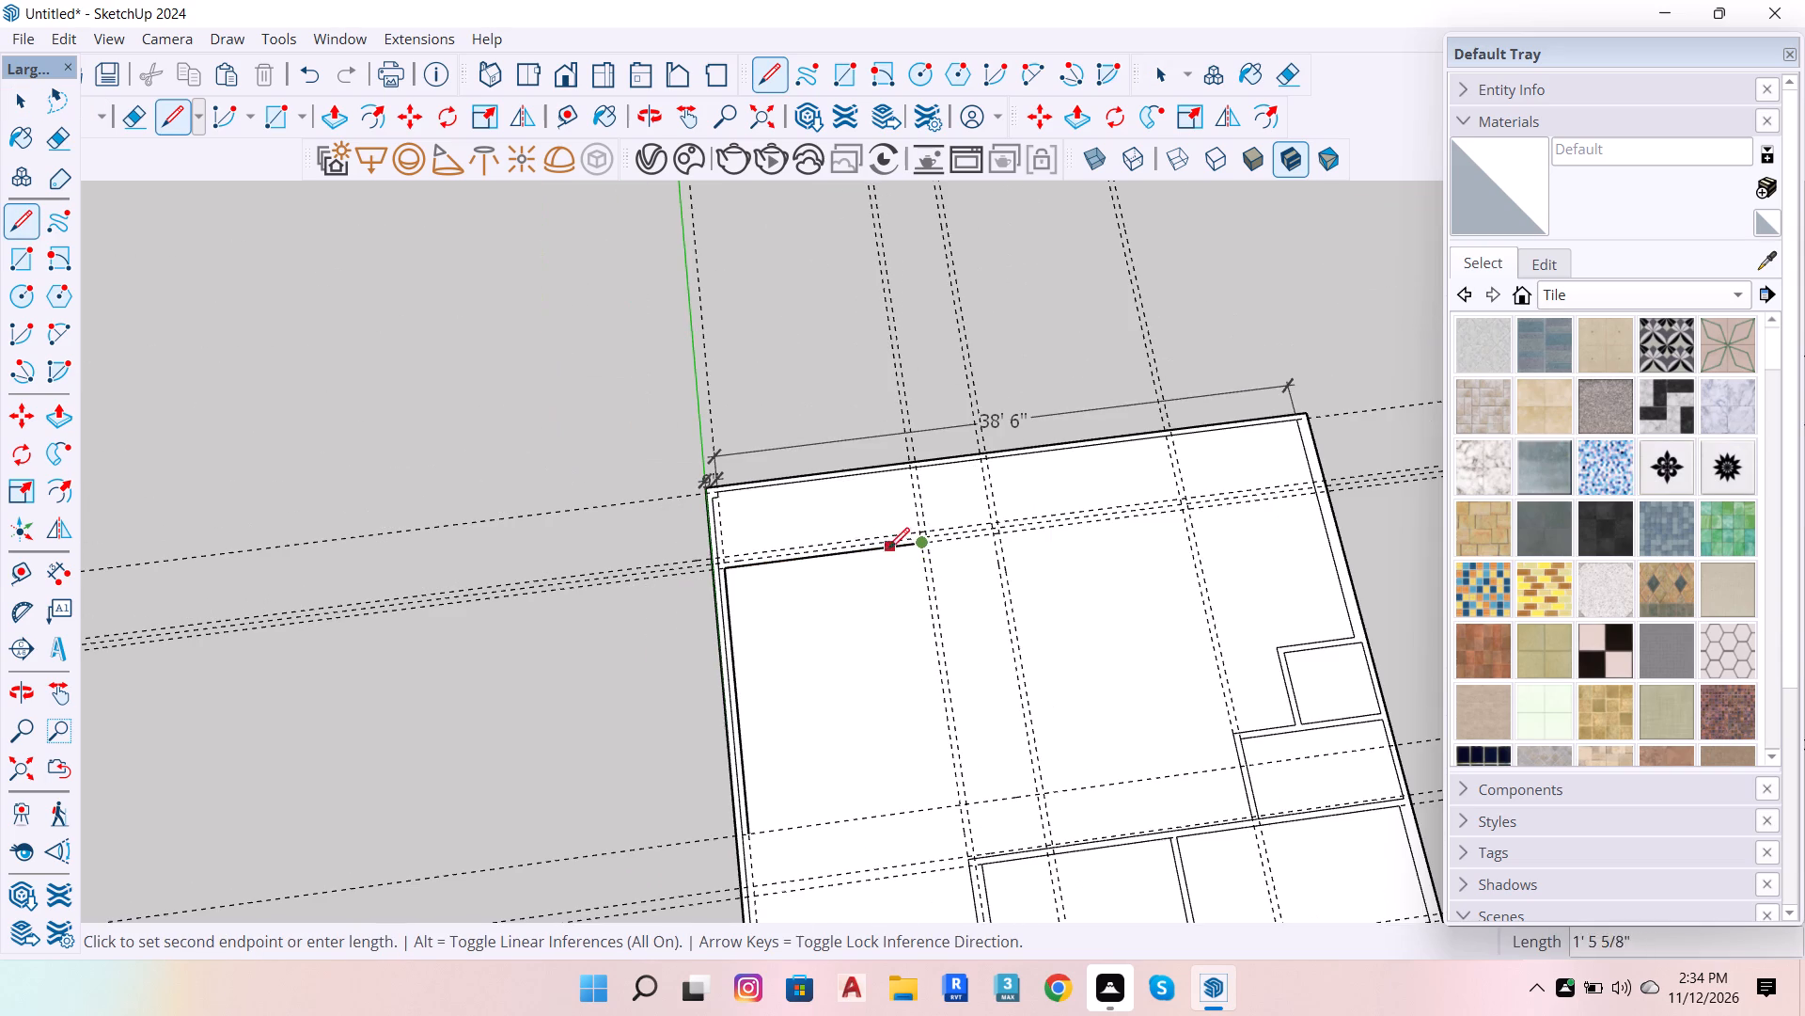
# Continue the wall line past the left guide pair with a 4 1/2" jog, along the middle cross guide, then up the second pair's far guide to the upper wall.
pyautogui.scroll(9, 902, 520)
pyautogui.scroll(-5, 961, 548)
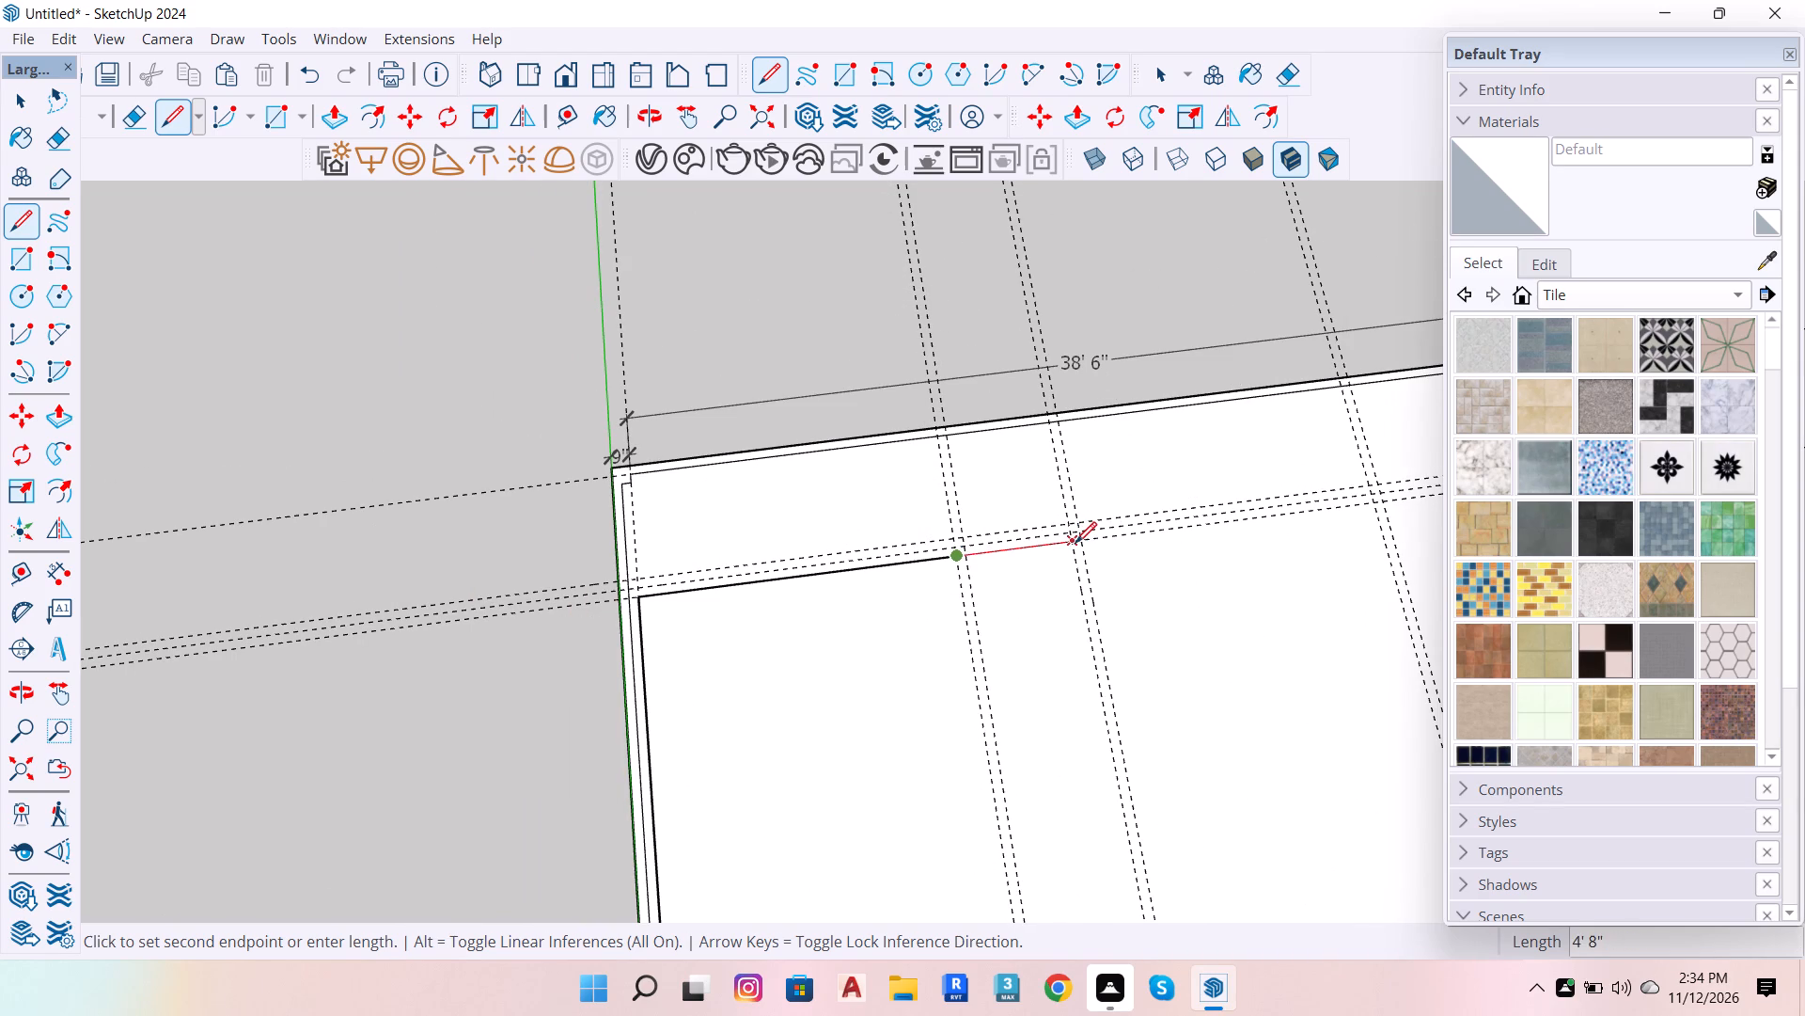
pyautogui.scroll(13, 937, 554)
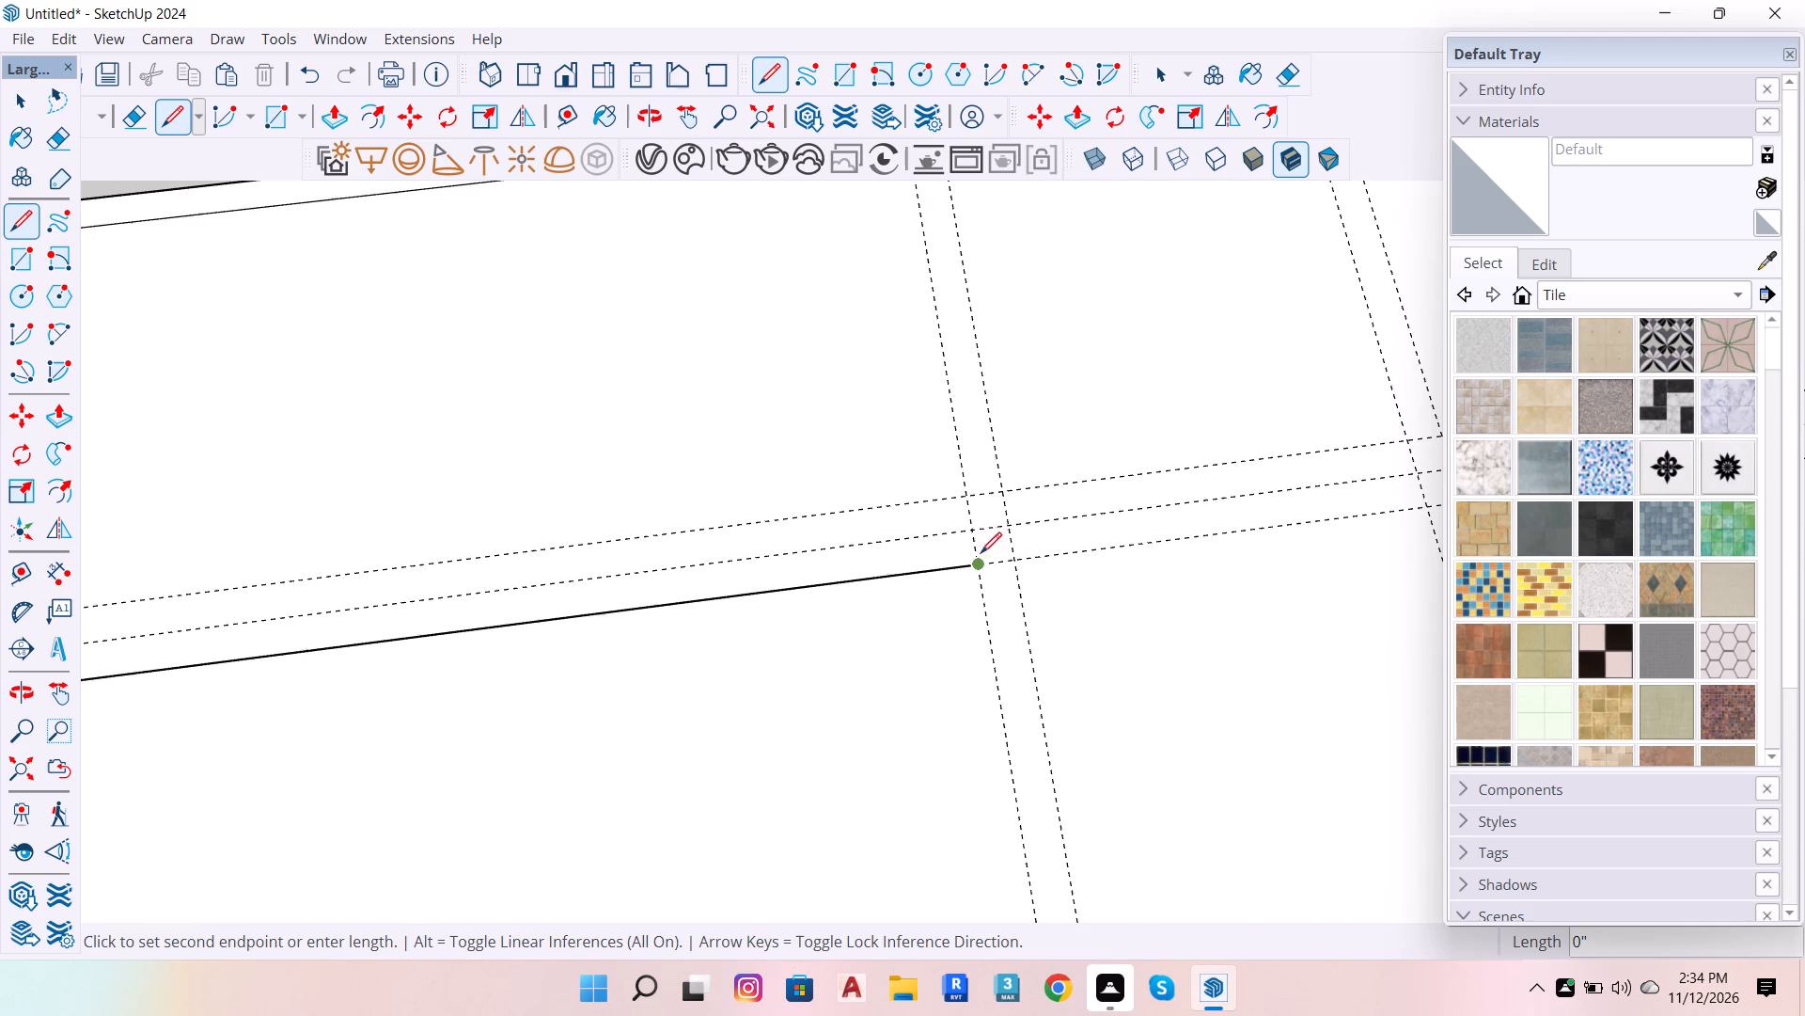
pyautogui.click(1014, 562)
pyautogui.click(1008, 528)
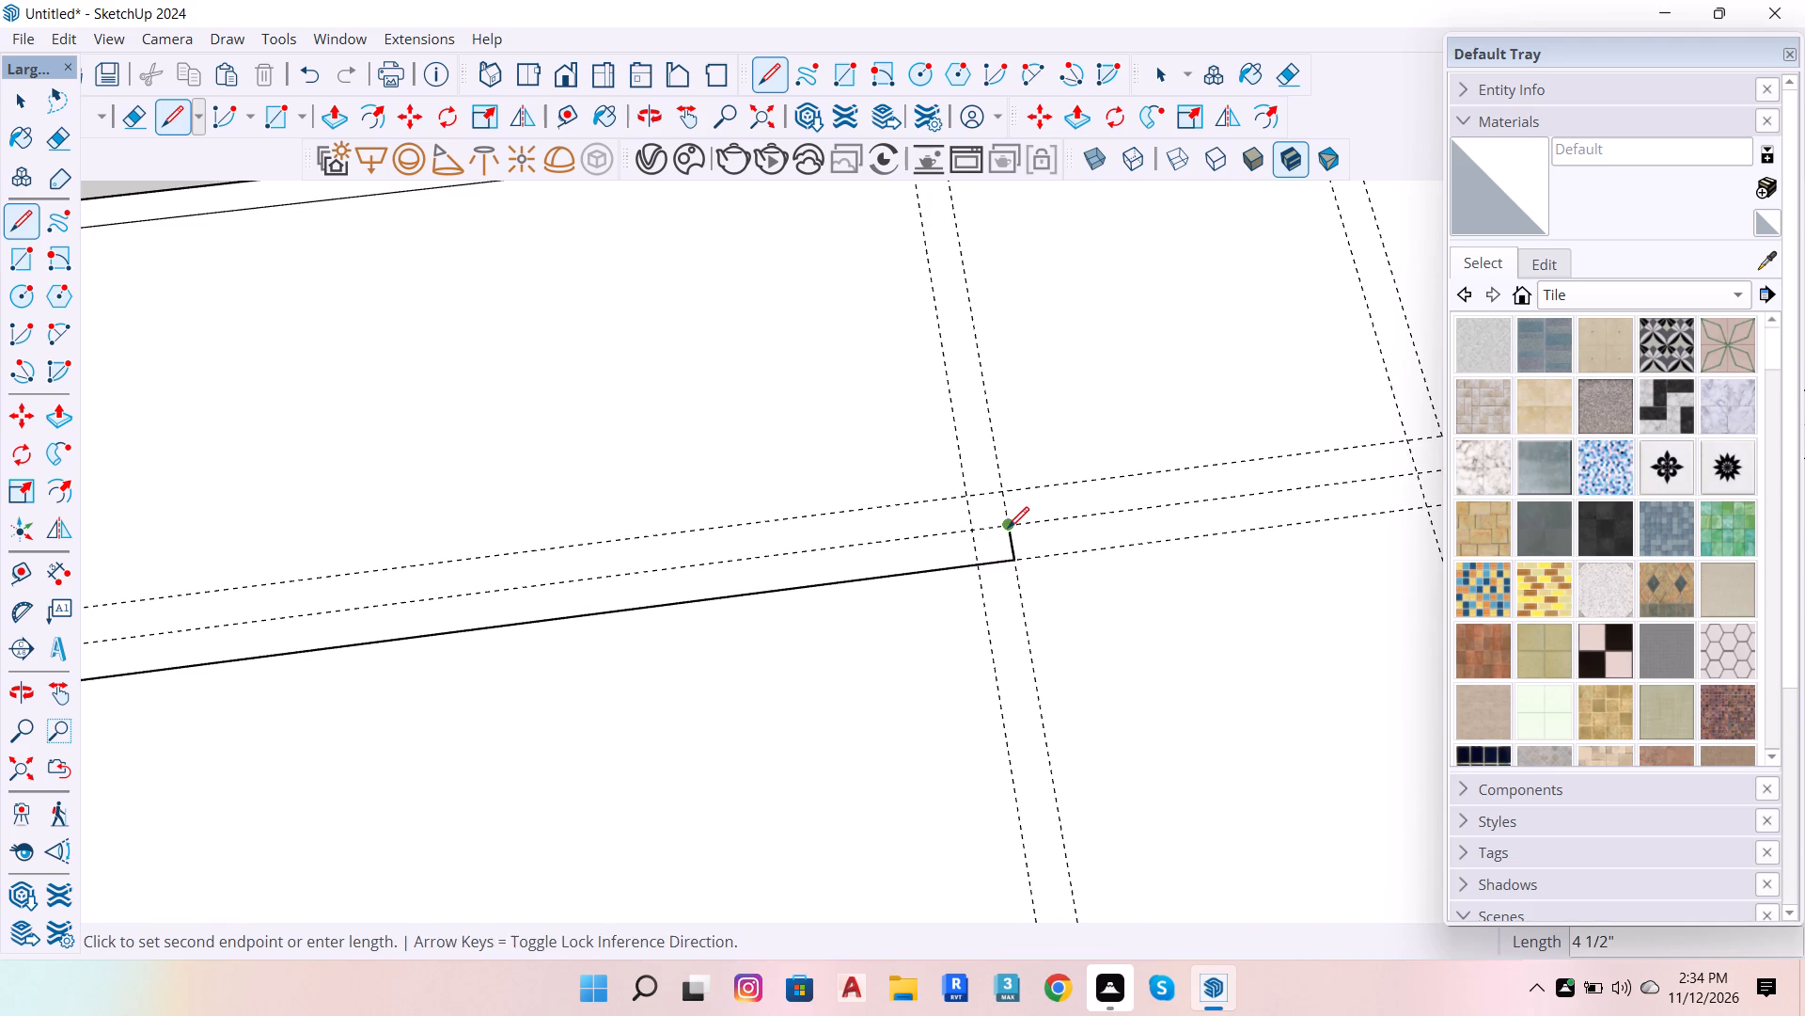
pyautogui.scroll(-6, 1019, 522)
pyautogui.click(1249, 494)
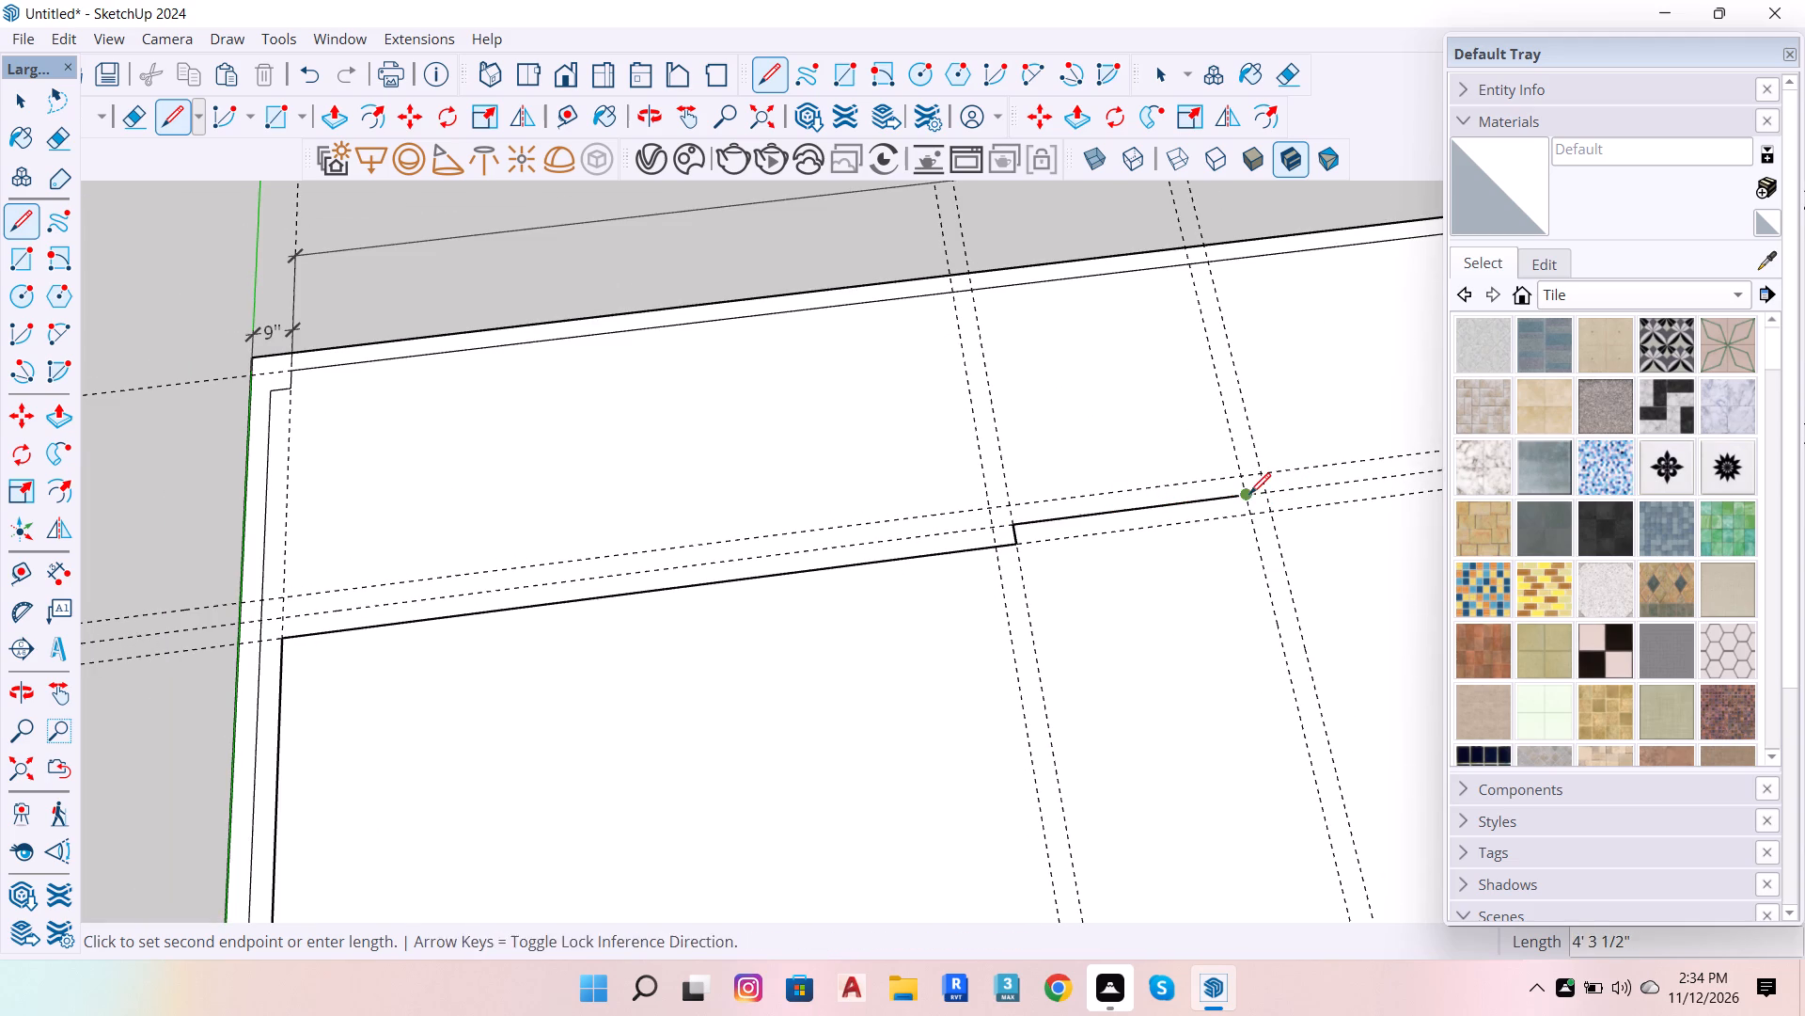
pyautogui.click(1262, 492)
pyautogui.click(1203, 262)
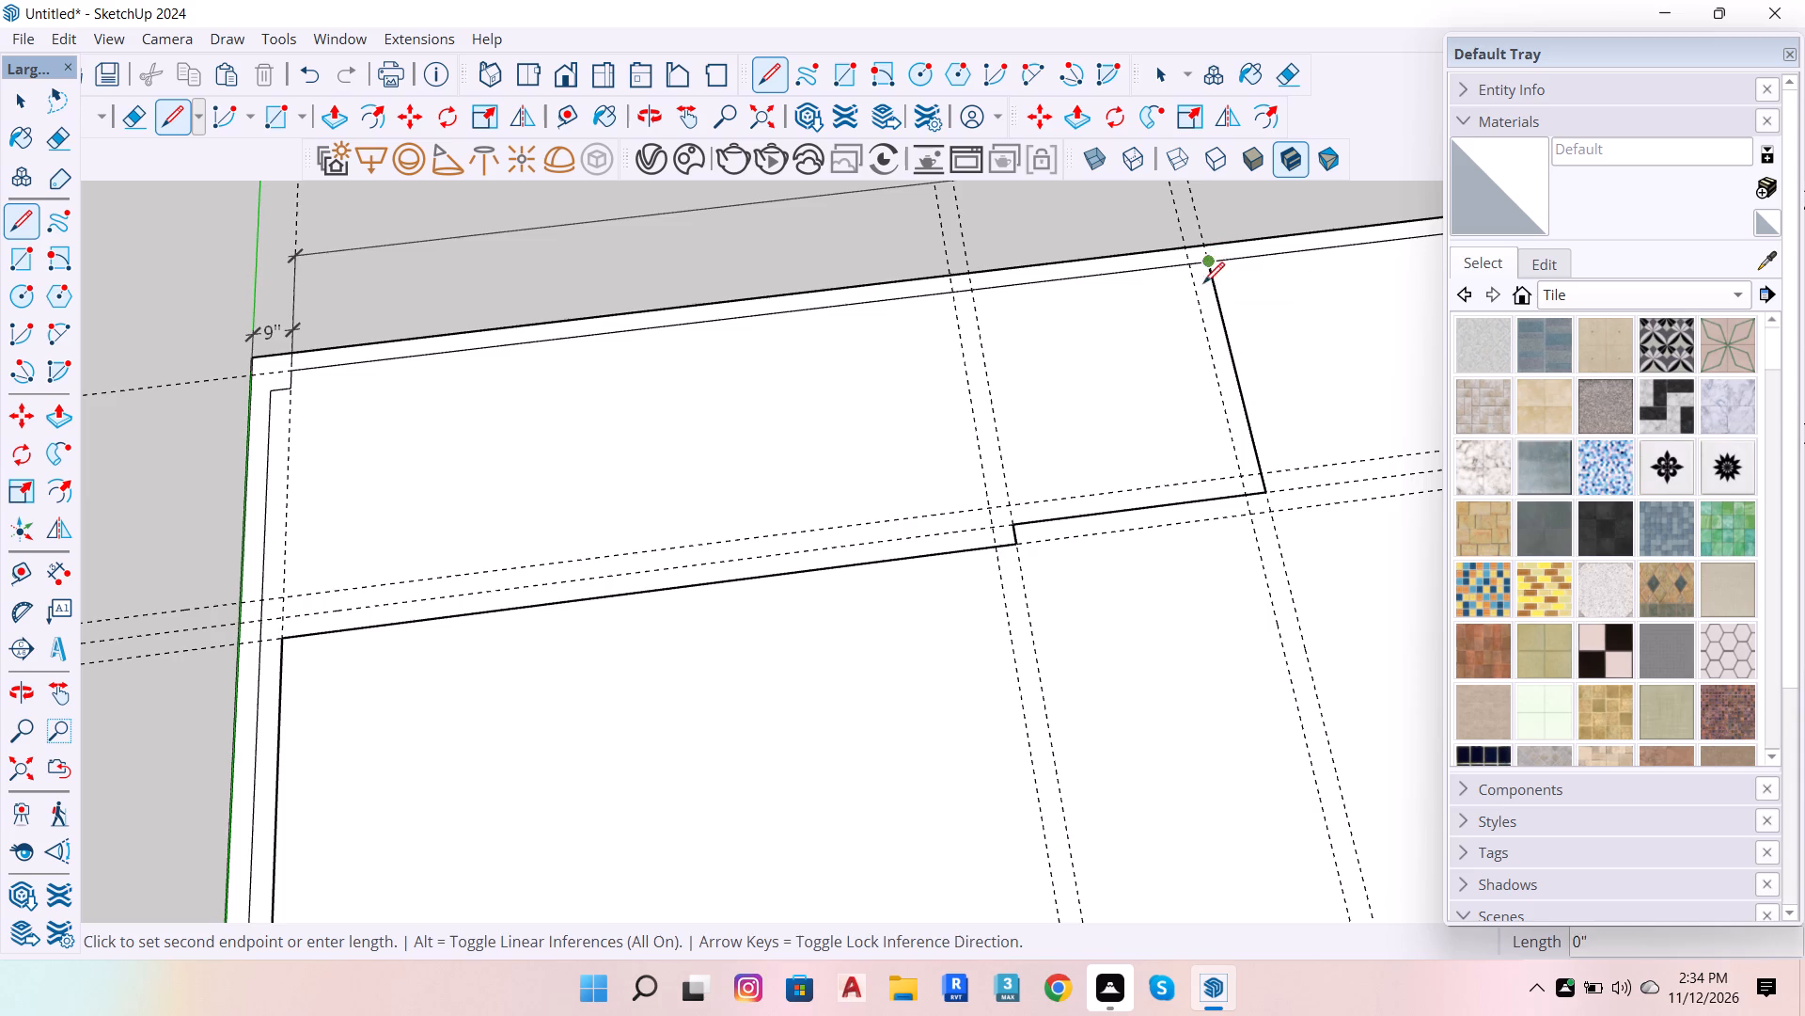
pyautogui.scroll(-4, 1261, 469)
pyautogui.press('space')
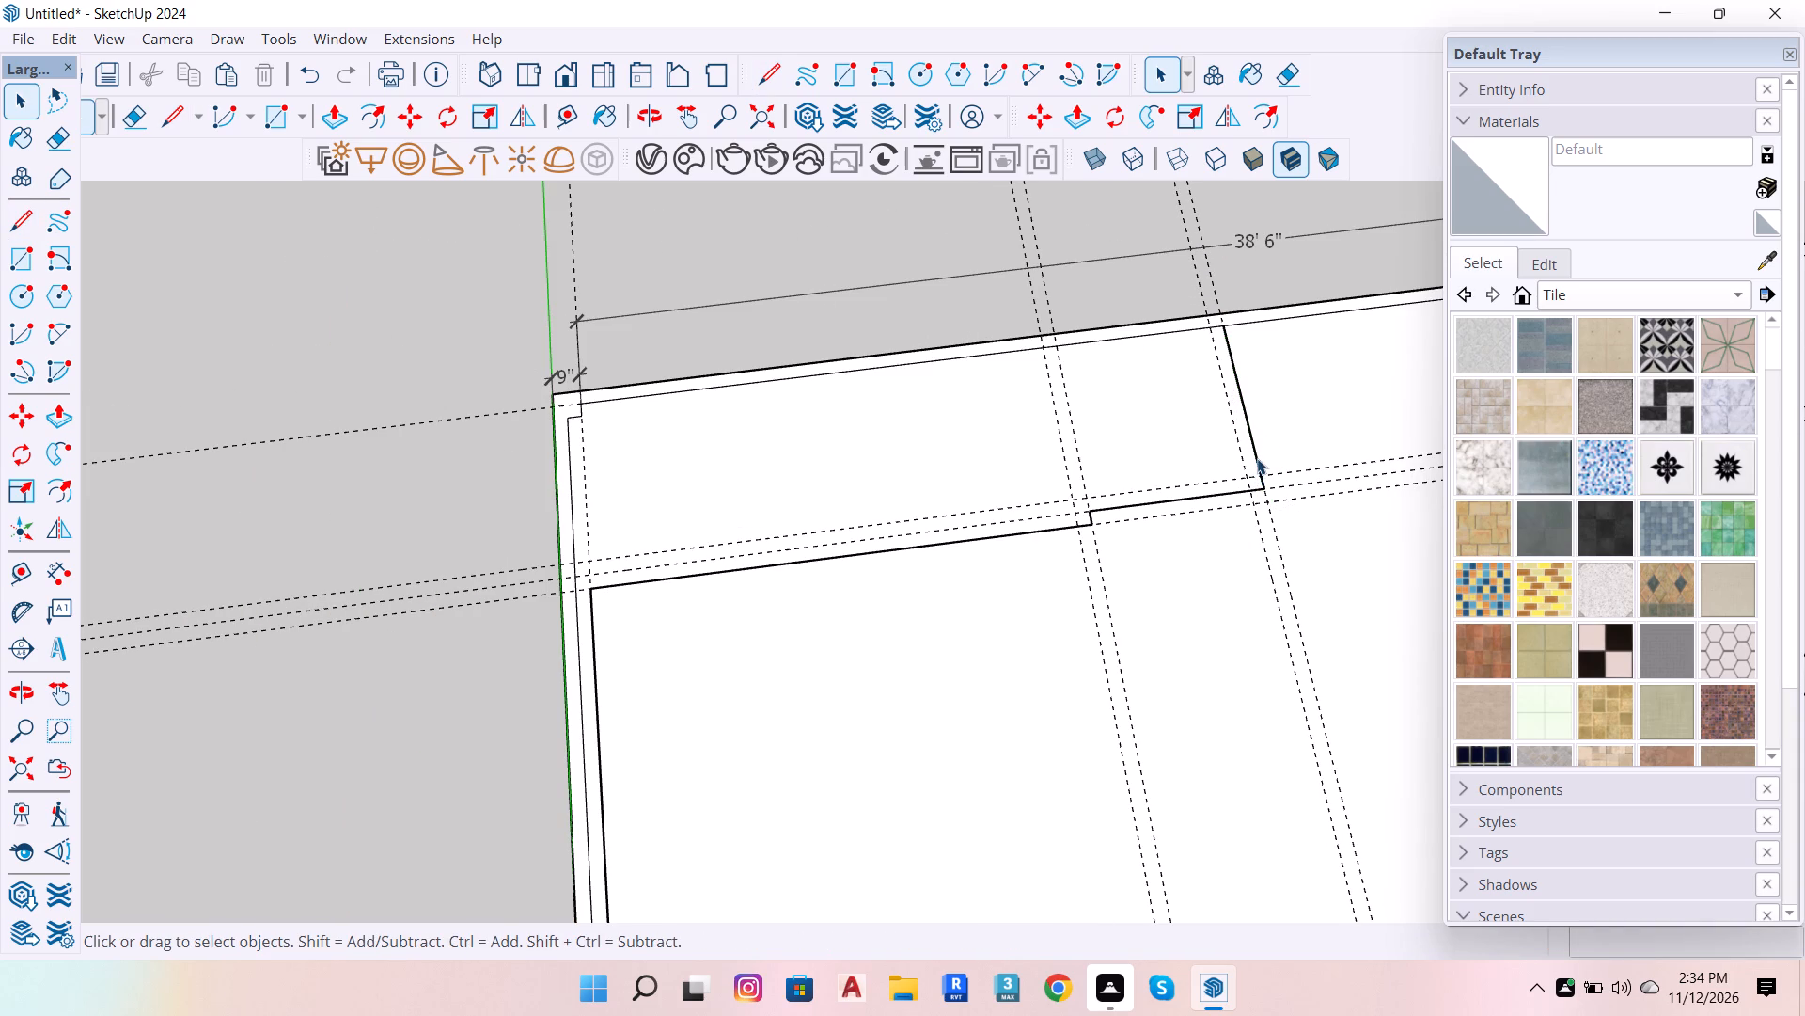
# Draw the short wall's second face, 4'6" long, along the second pair's near guide between the outermost cross guide and the upper wall.
pyautogui.press('l')
pyautogui.click(1248, 476)
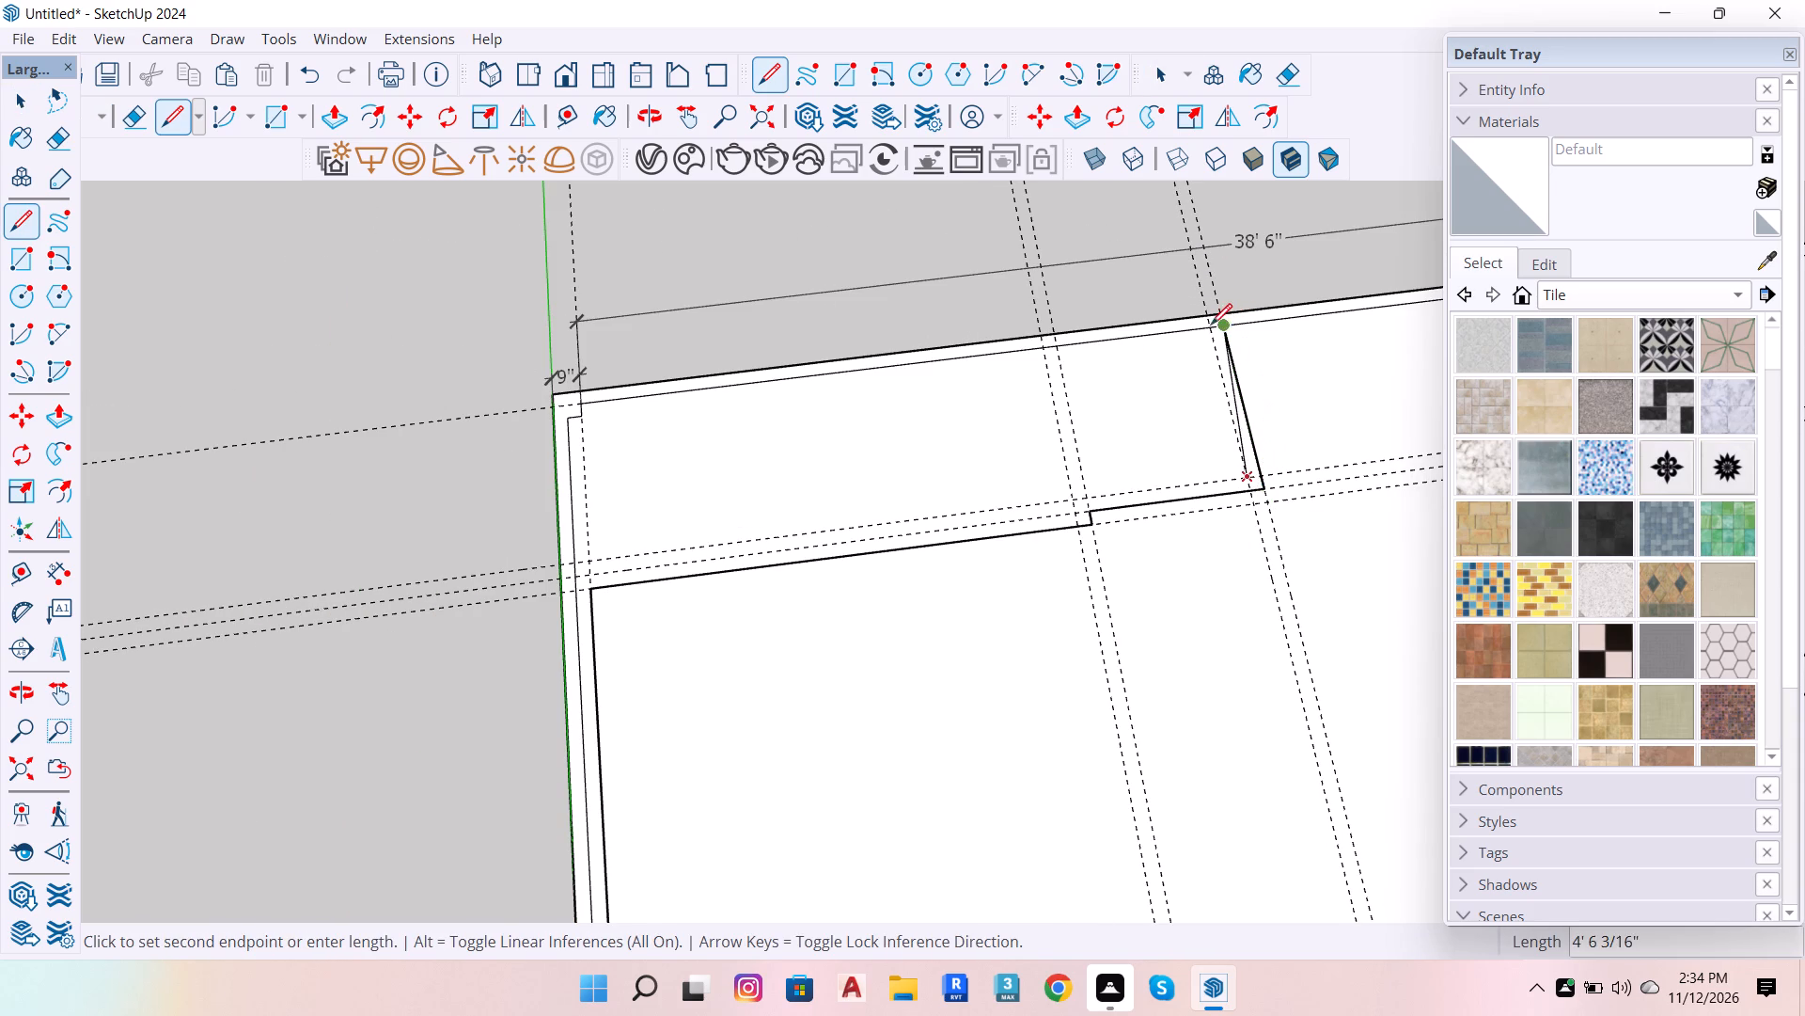
pyautogui.click(1201, 329)
pyautogui.click(1250, 475)
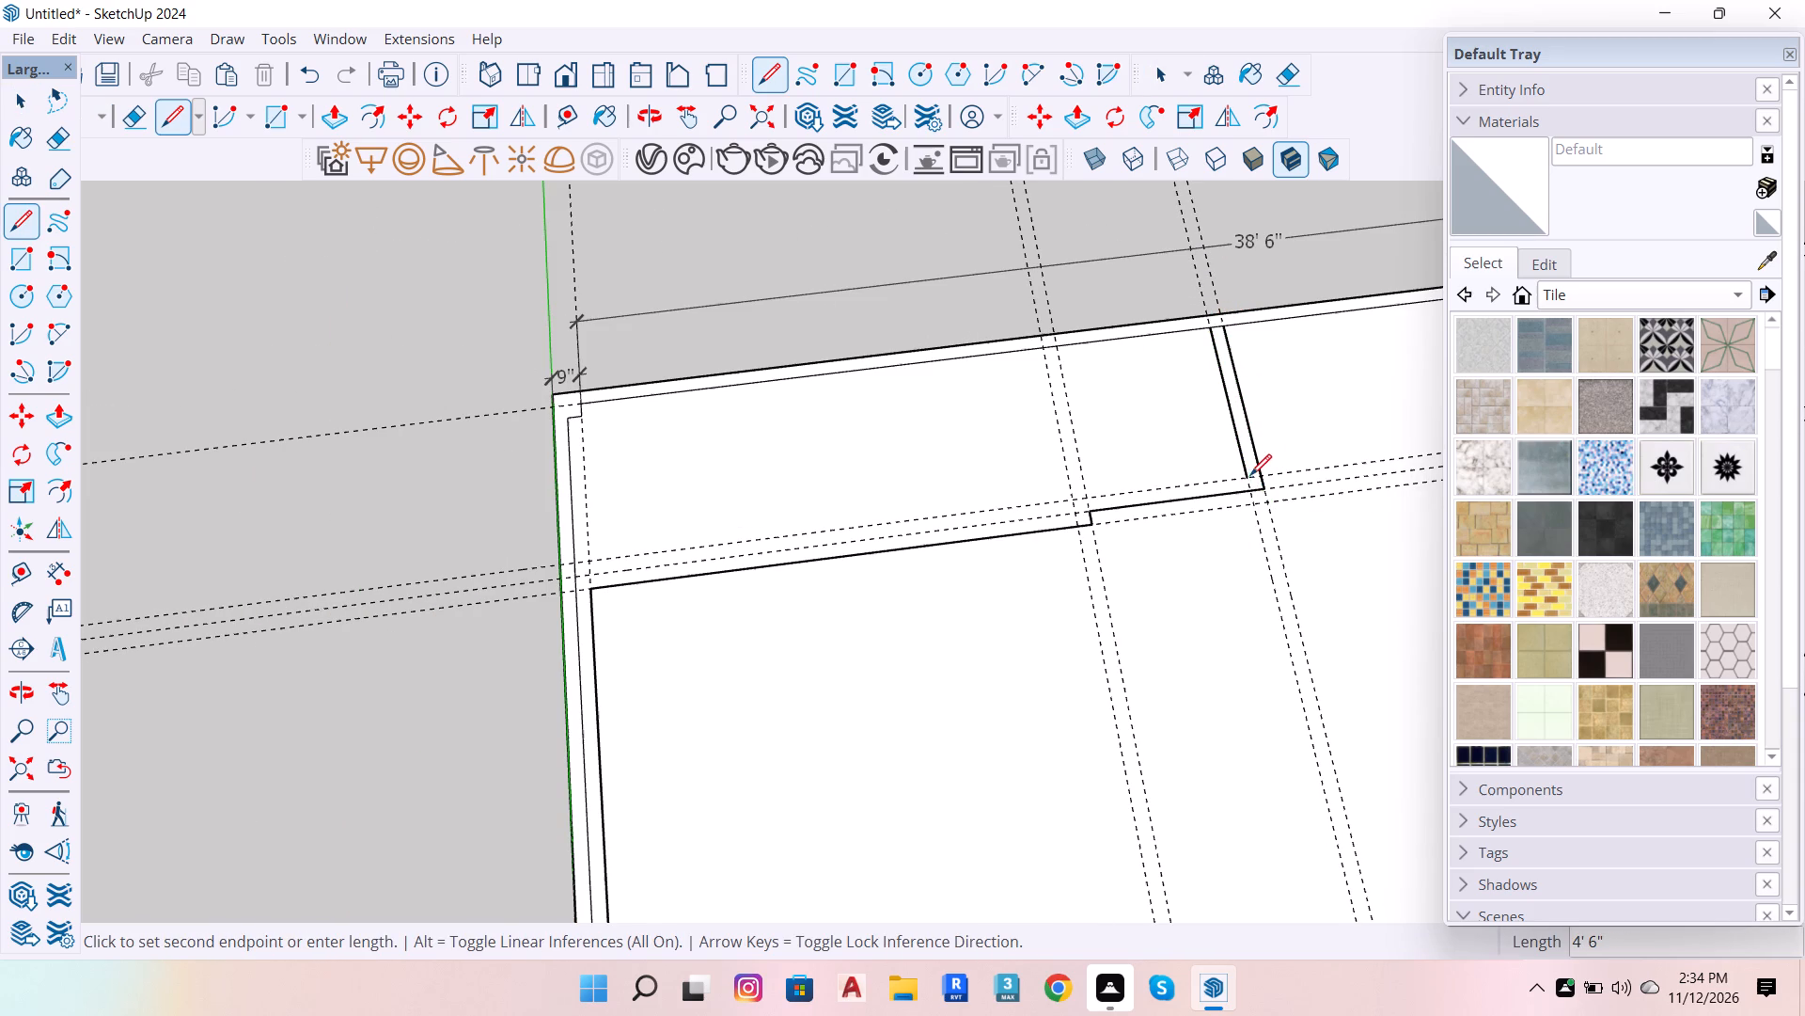
pyautogui.click(1086, 500)
pyautogui.press('space')
pyautogui.press('l')
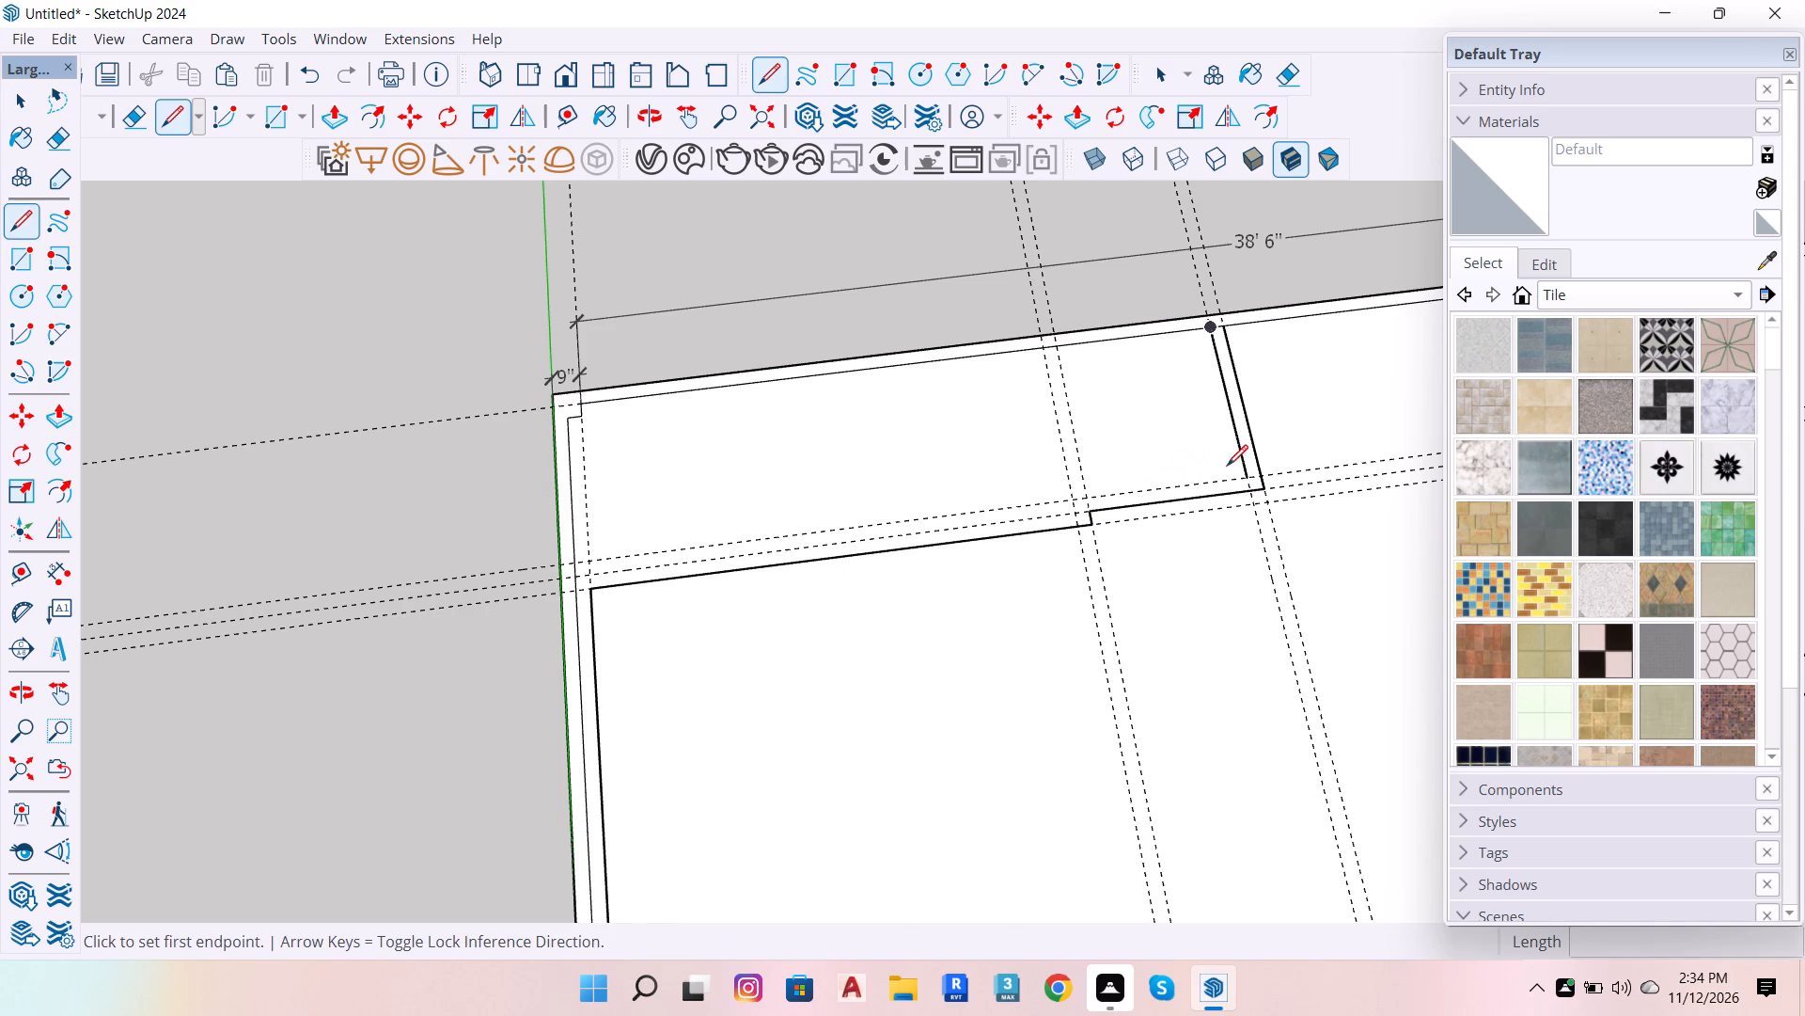
# Draw the cross wall's outer face along the outermost cross guide, from the short wall's inner corner to the left side wall.
pyautogui.click(1250, 475)
pyautogui.click(1092, 495)
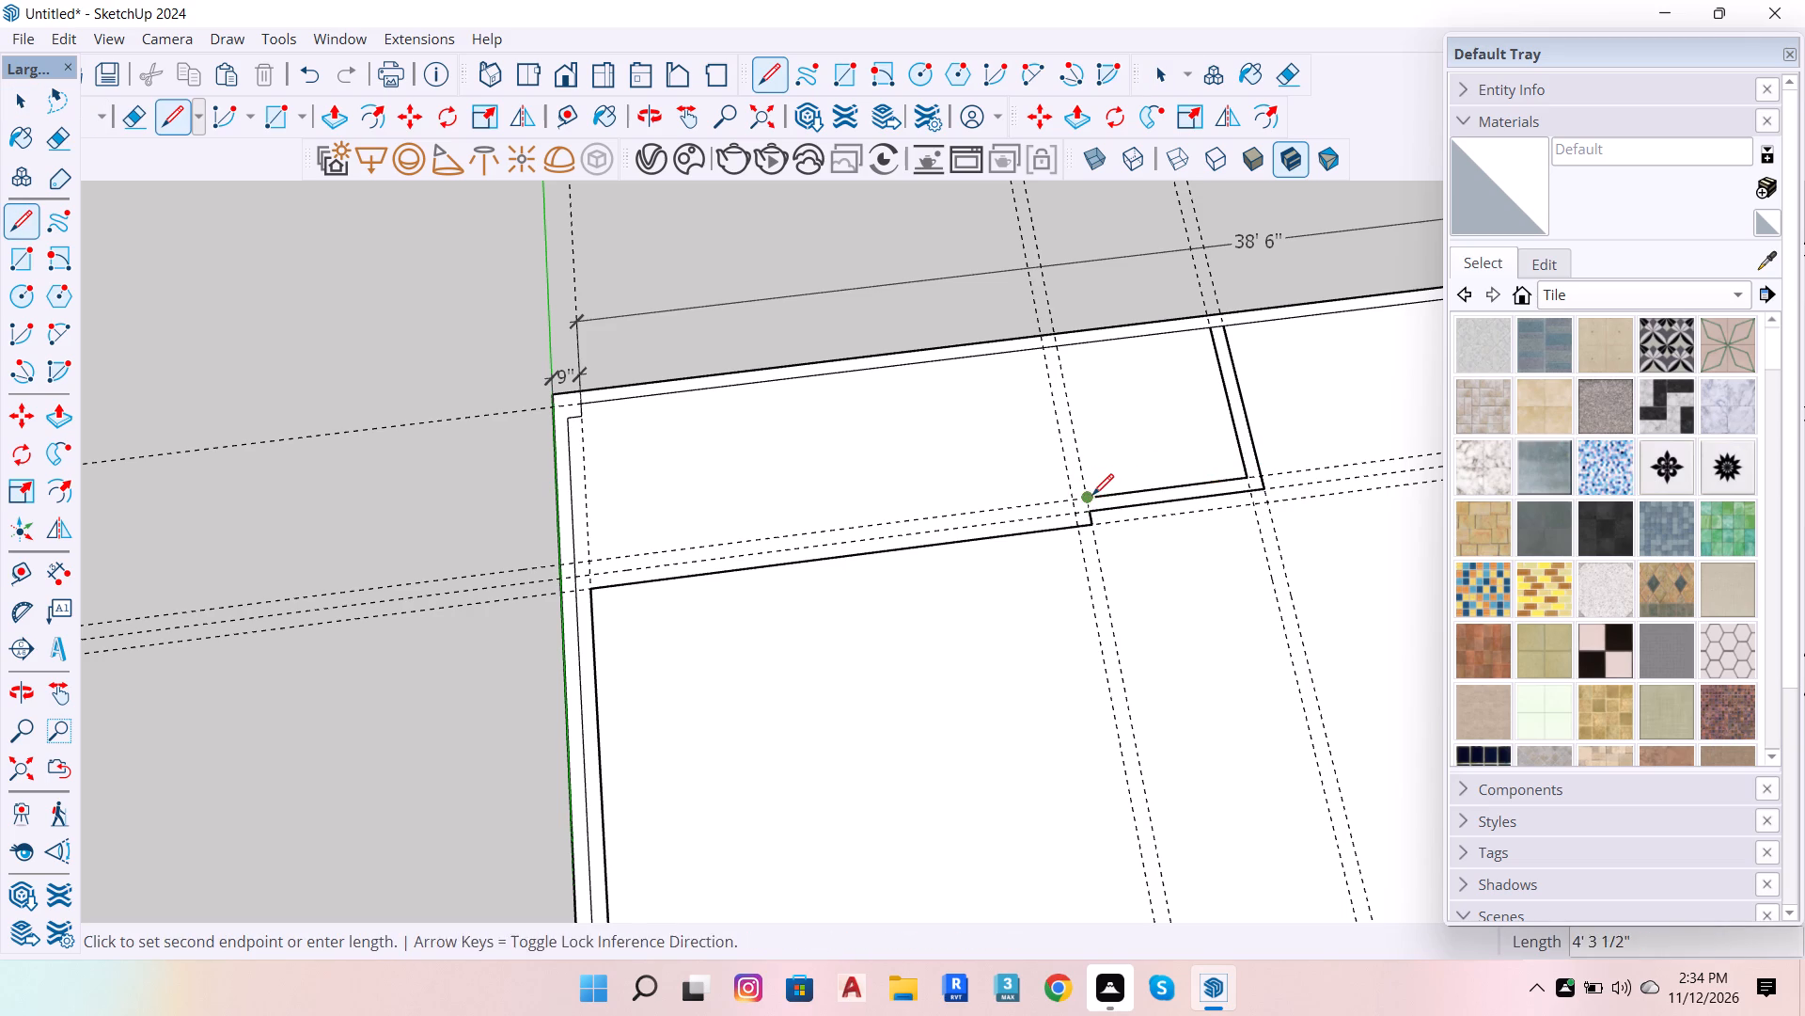
pyautogui.scroll(-6, 1099, 495)
pyautogui.scroll(3, 1075, 497)
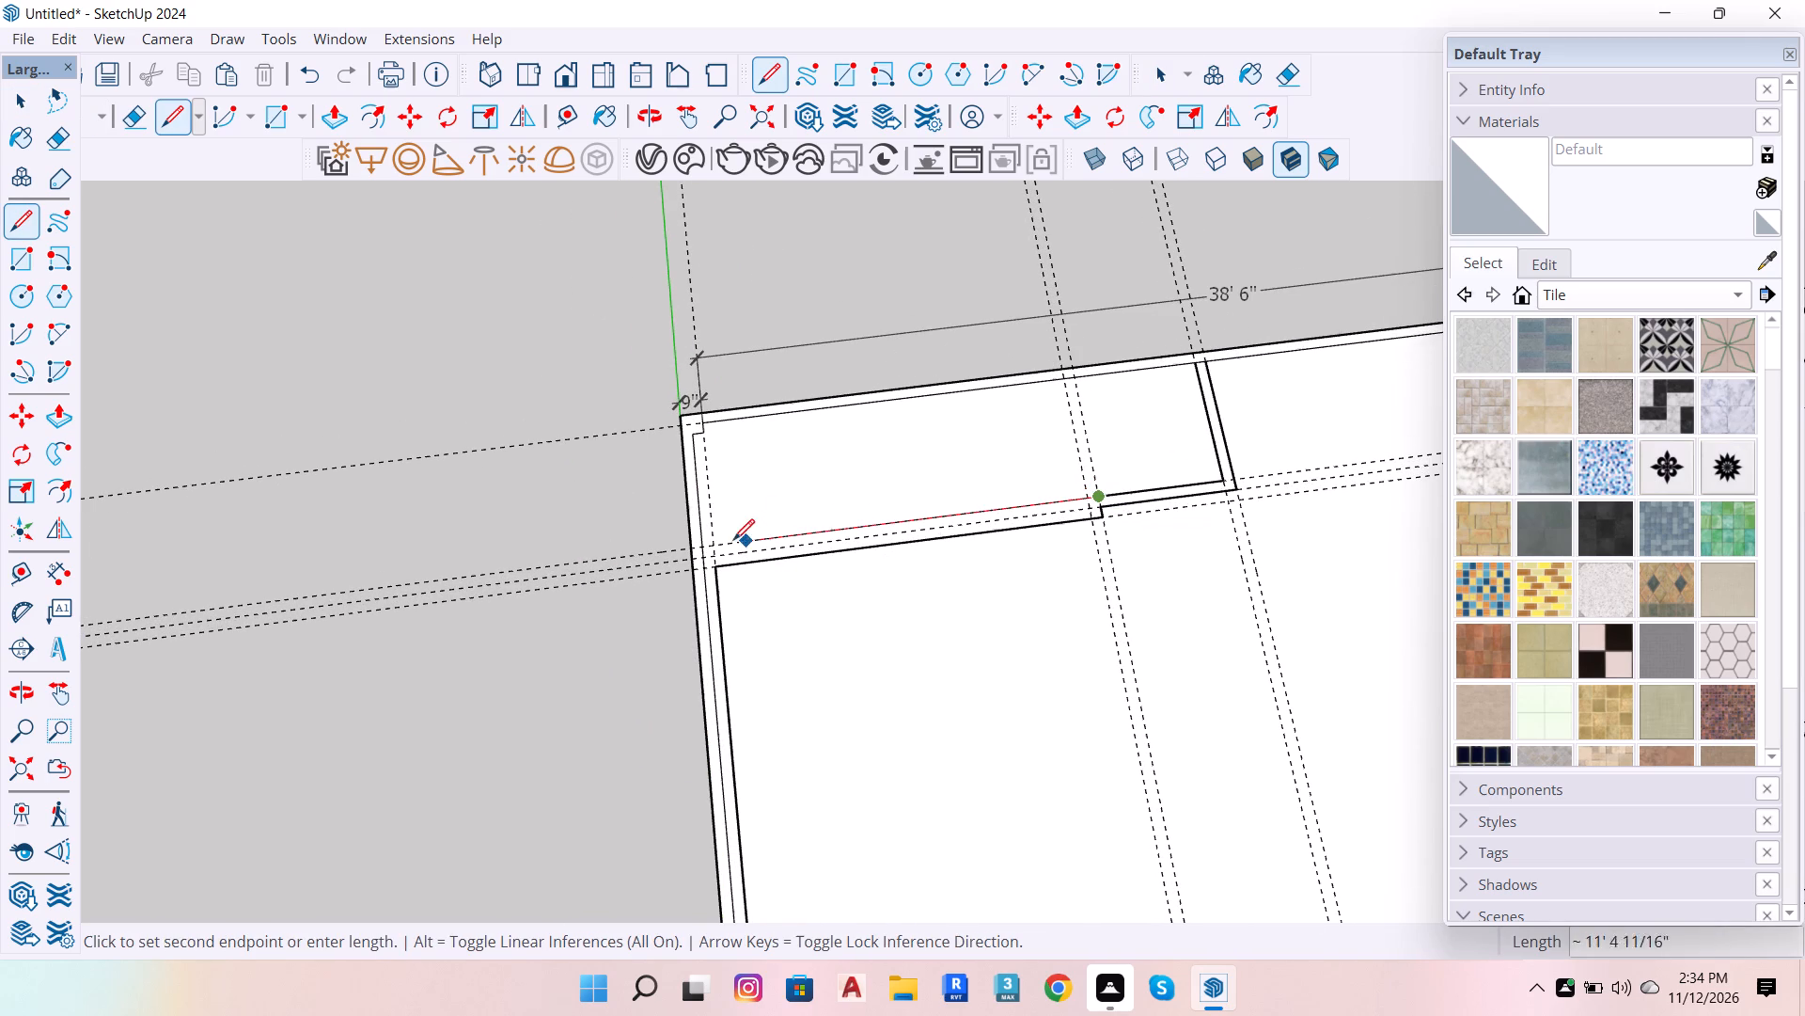
pyautogui.click(701, 545)
# Close the left room with a line along its lower cross guide and a 16'7 1/2" line up the left pair's first guide.
pyautogui.scroll(-6, 865, 521)
pyautogui.scroll(5, 1086, 522)
pyautogui.scroll(-13, 1062, 535)
pyautogui.scroll(6, 1010, 678)
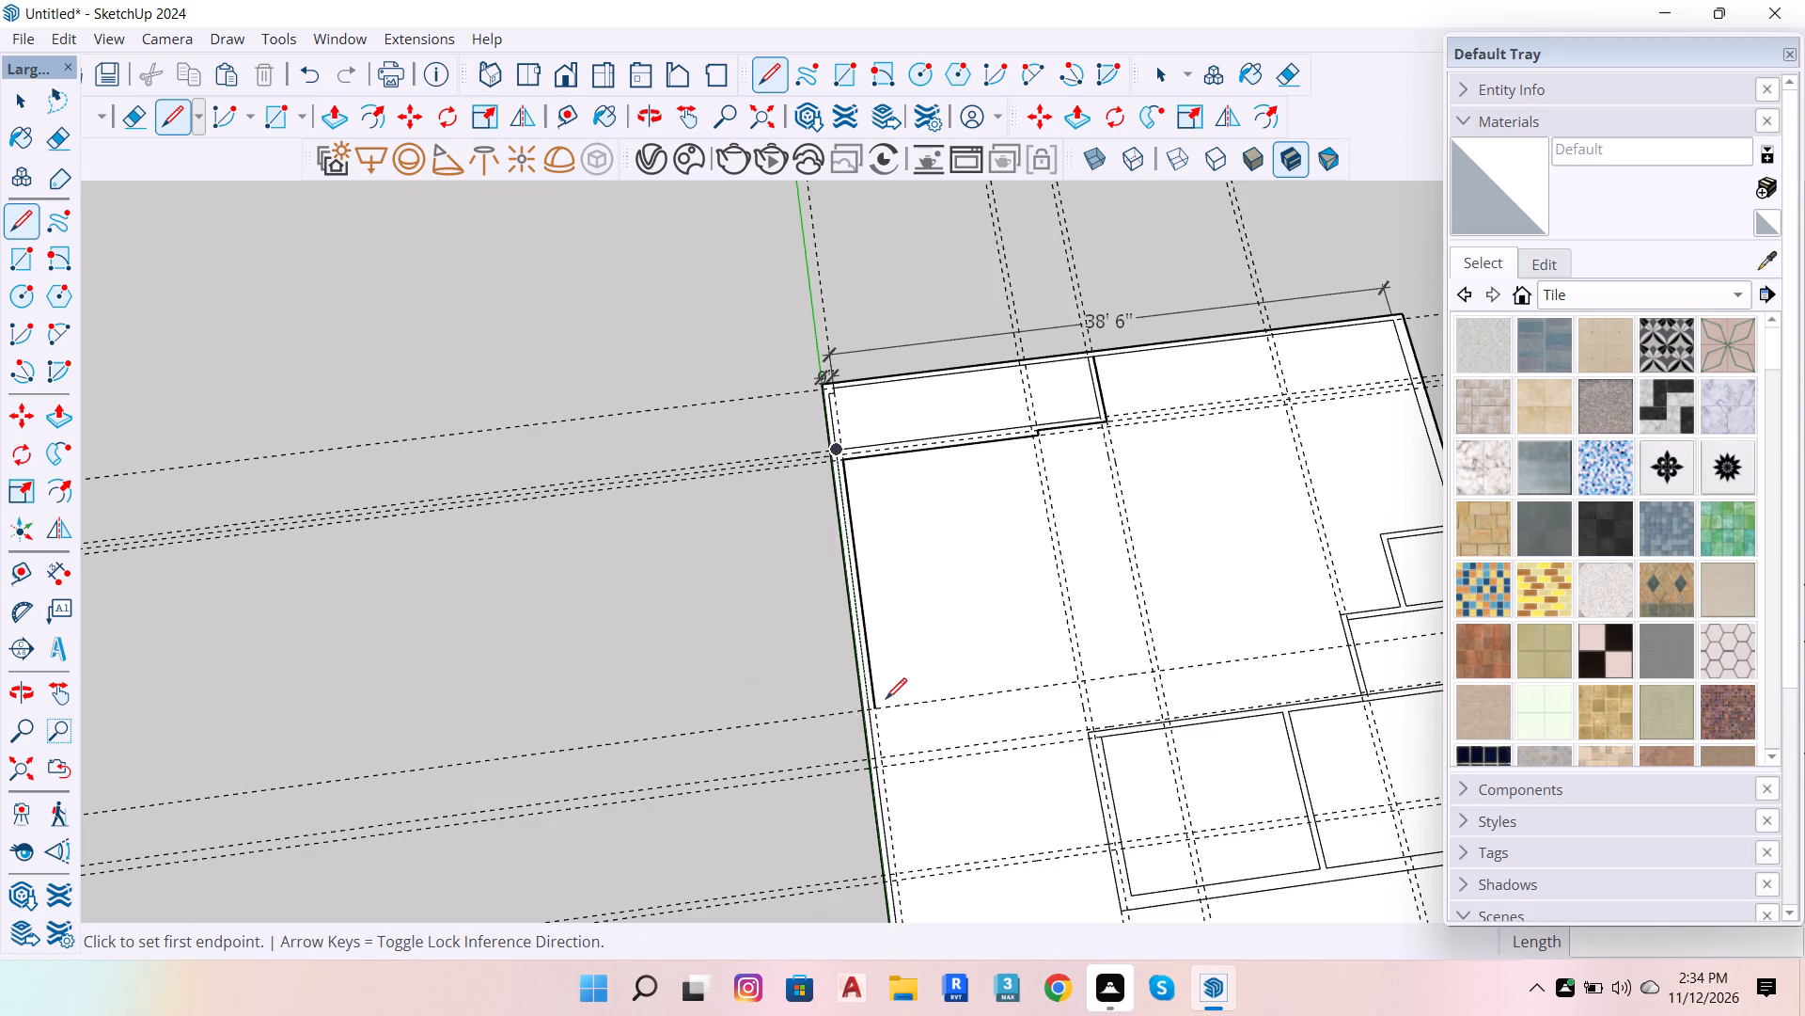
pyautogui.click(876, 706)
pyautogui.click(1078, 678)
pyautogui.scroll(-7, 927, 713)
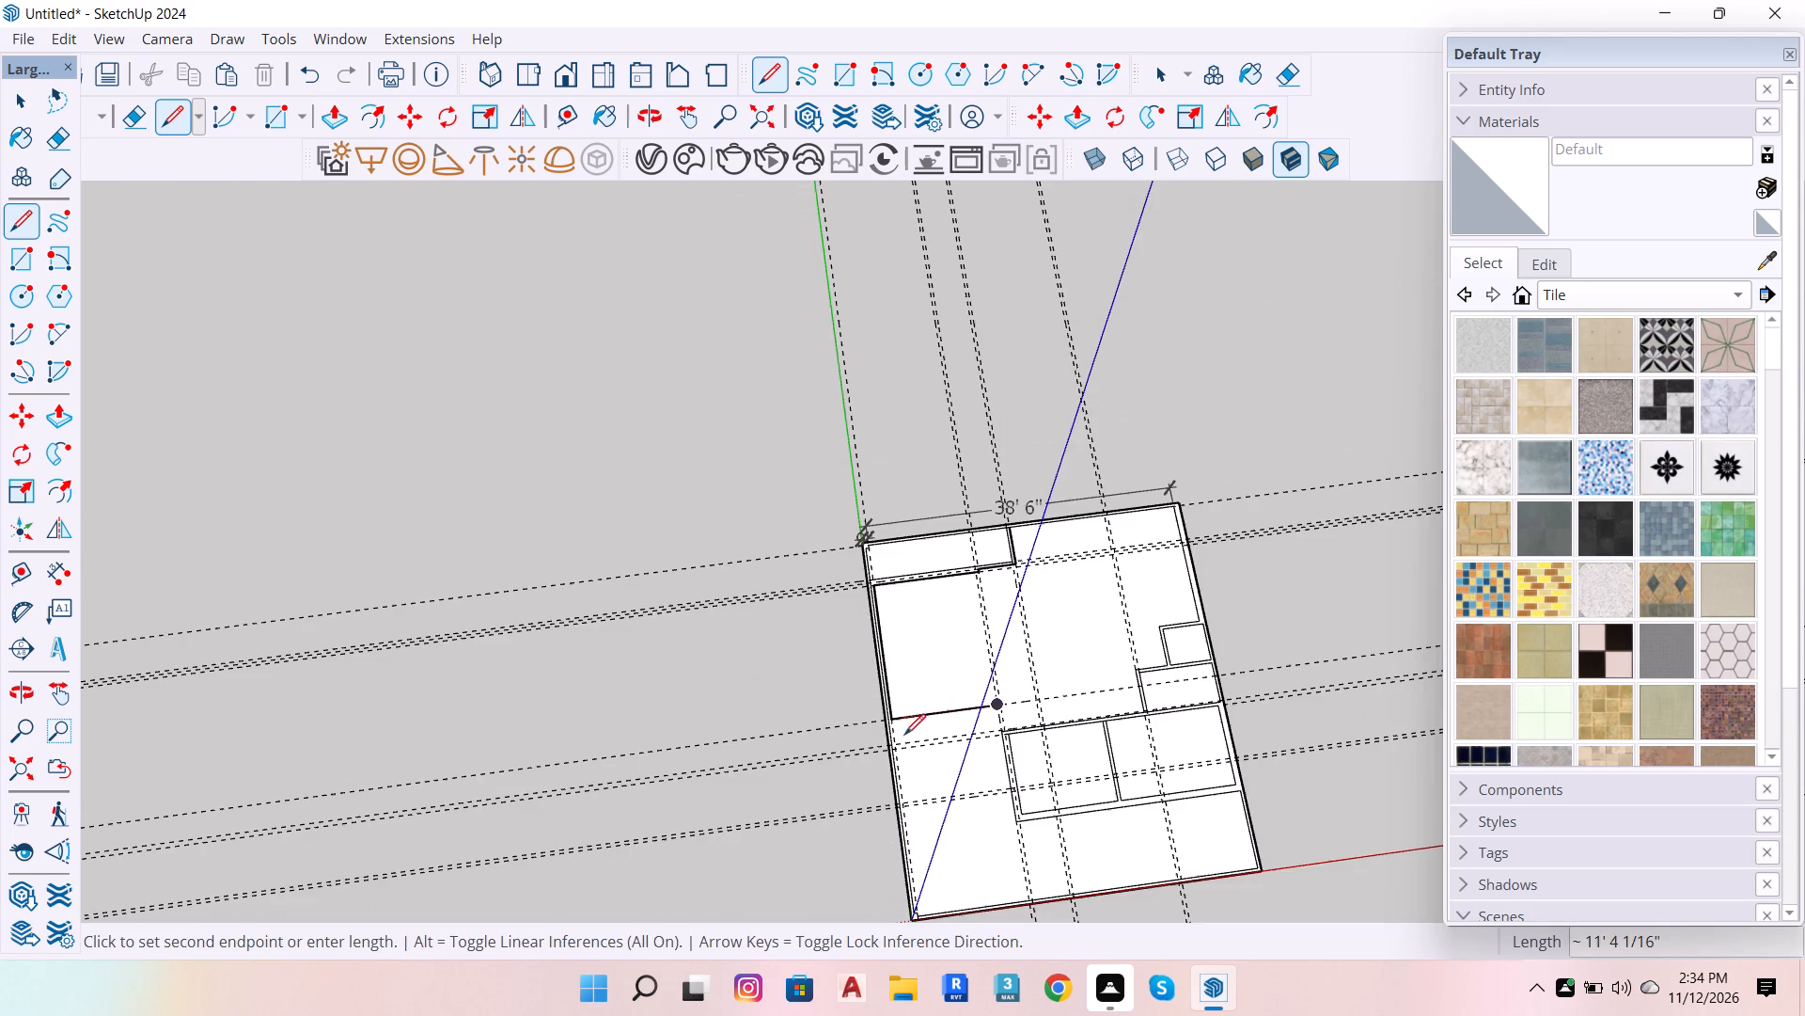
pyautogui.scroll(15, 1004, 593)
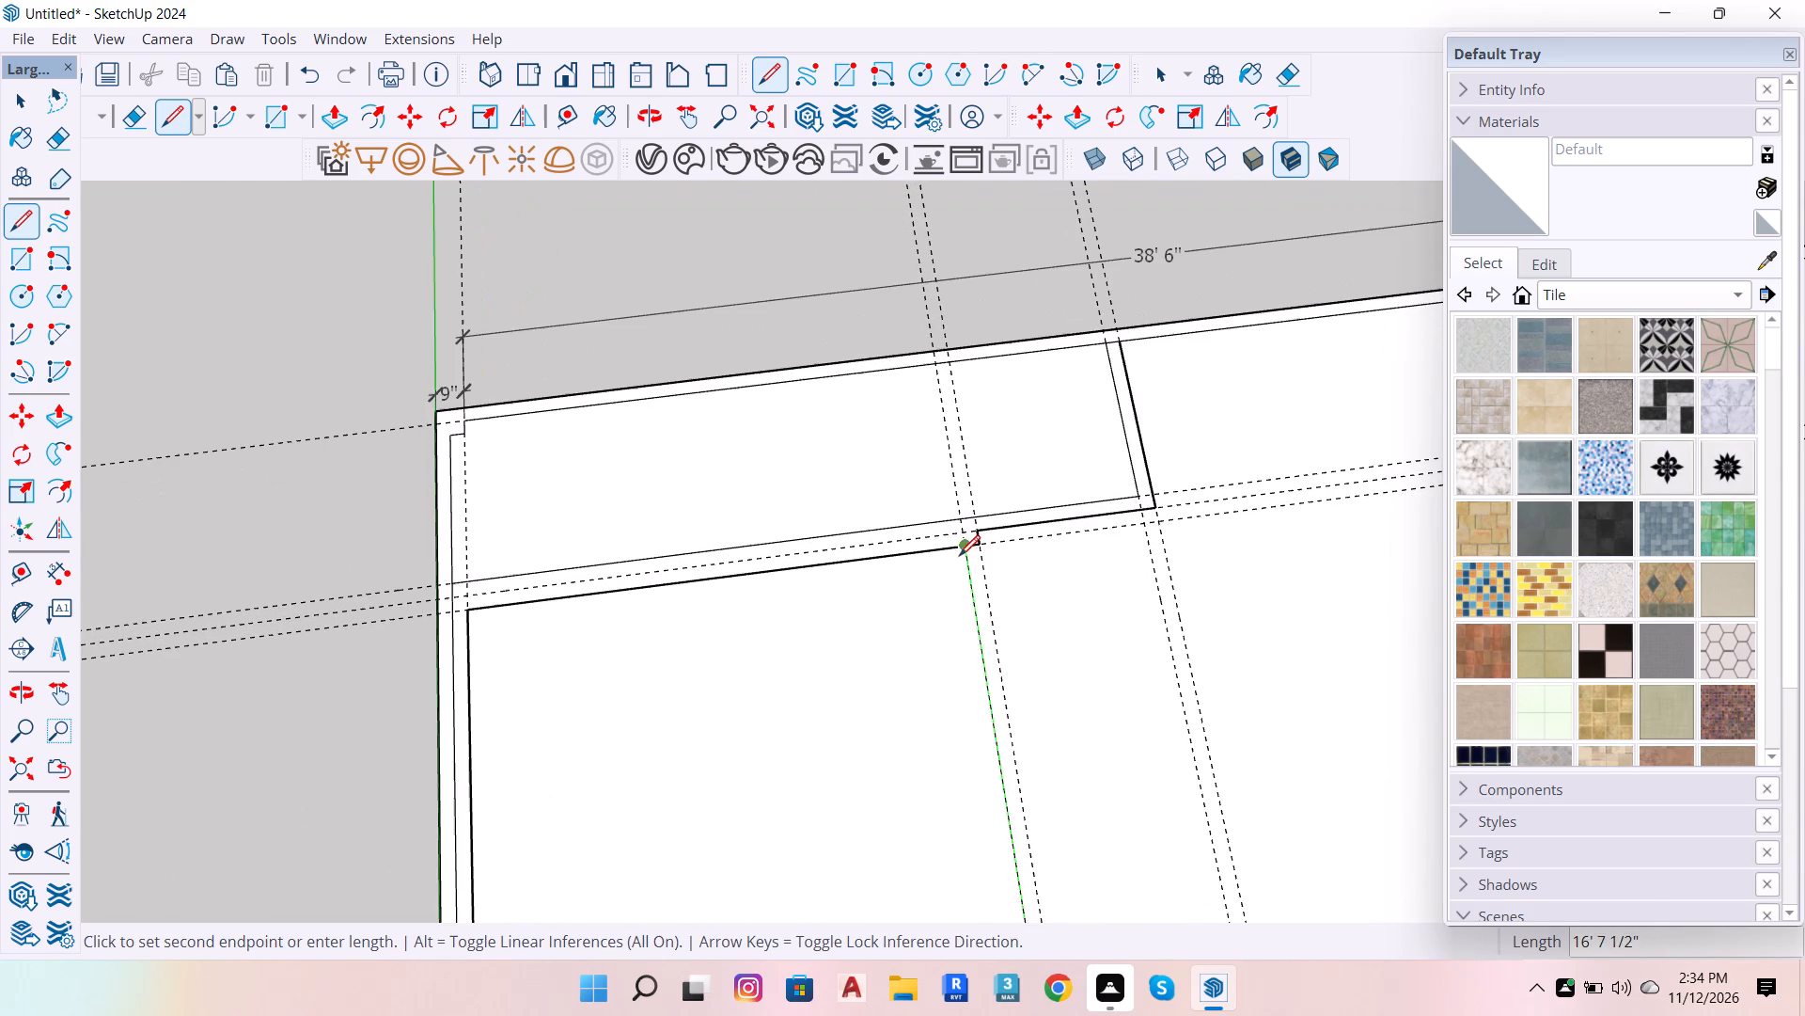
pyautogui.click(964, 553)
pyautogui.scroll(-5, 972, 572)
pyautogui.press('space')
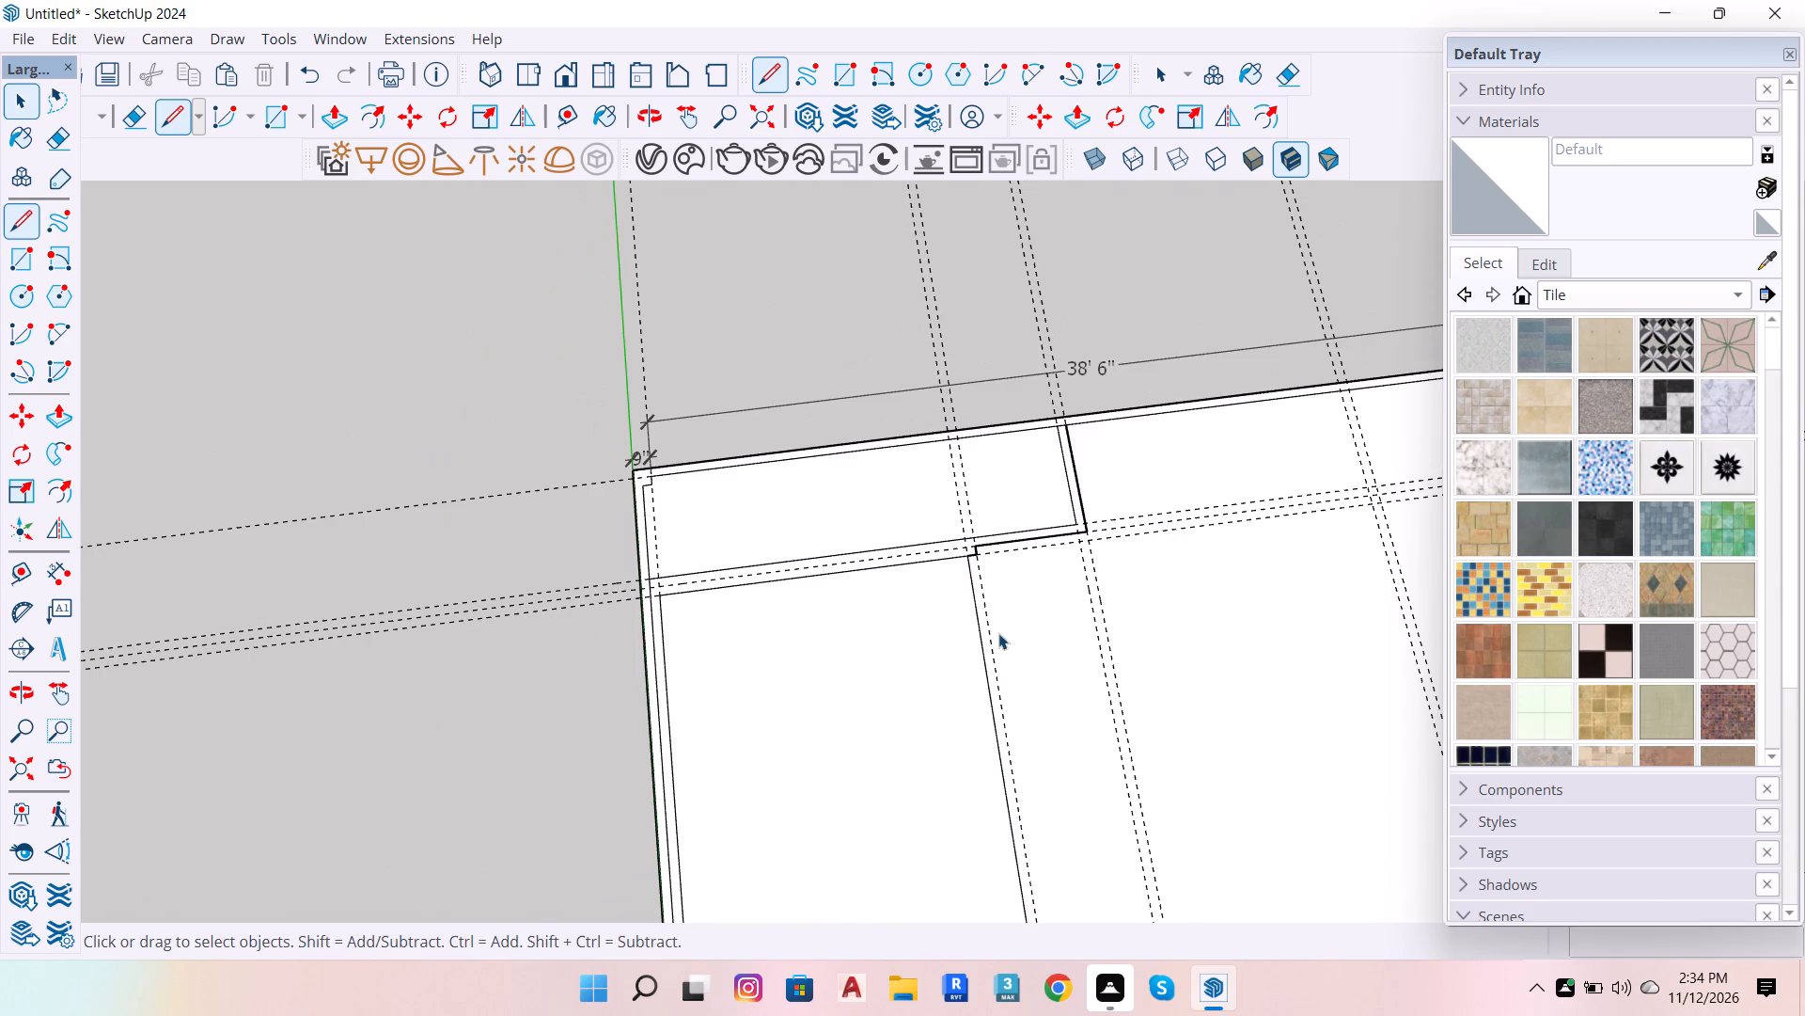
# Draw the left room's second side-wall face, 16'7 1/2" long, along the left pair's second guide up to the cross wall.
pyautogui.scroll(-6, 983, 530)
pyautogui.press('l')
pyautogui.scroll(5, 1073, 722)
pyautogui.scroll(6, 987, 788)
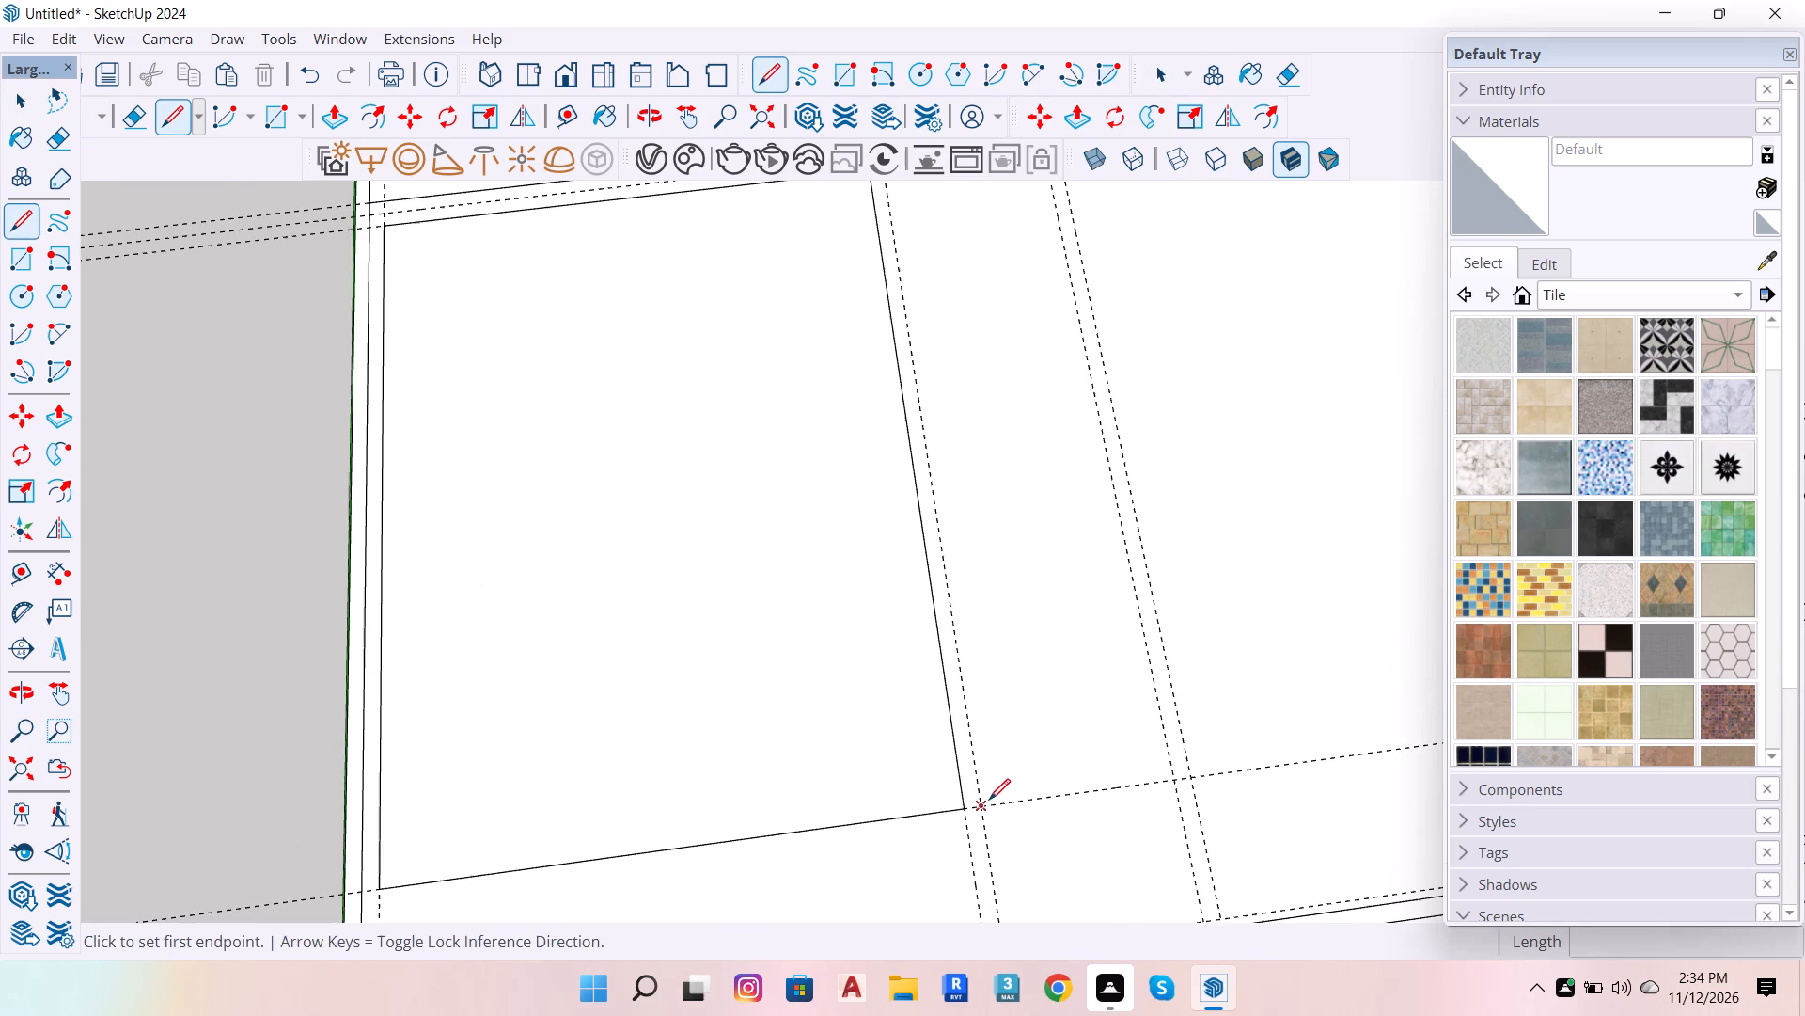
pyautogui.click(989, 800)
pyautogui.scroll(-7, 1040, 797)
pyautogui.press('space')
pyautogui.press('l')
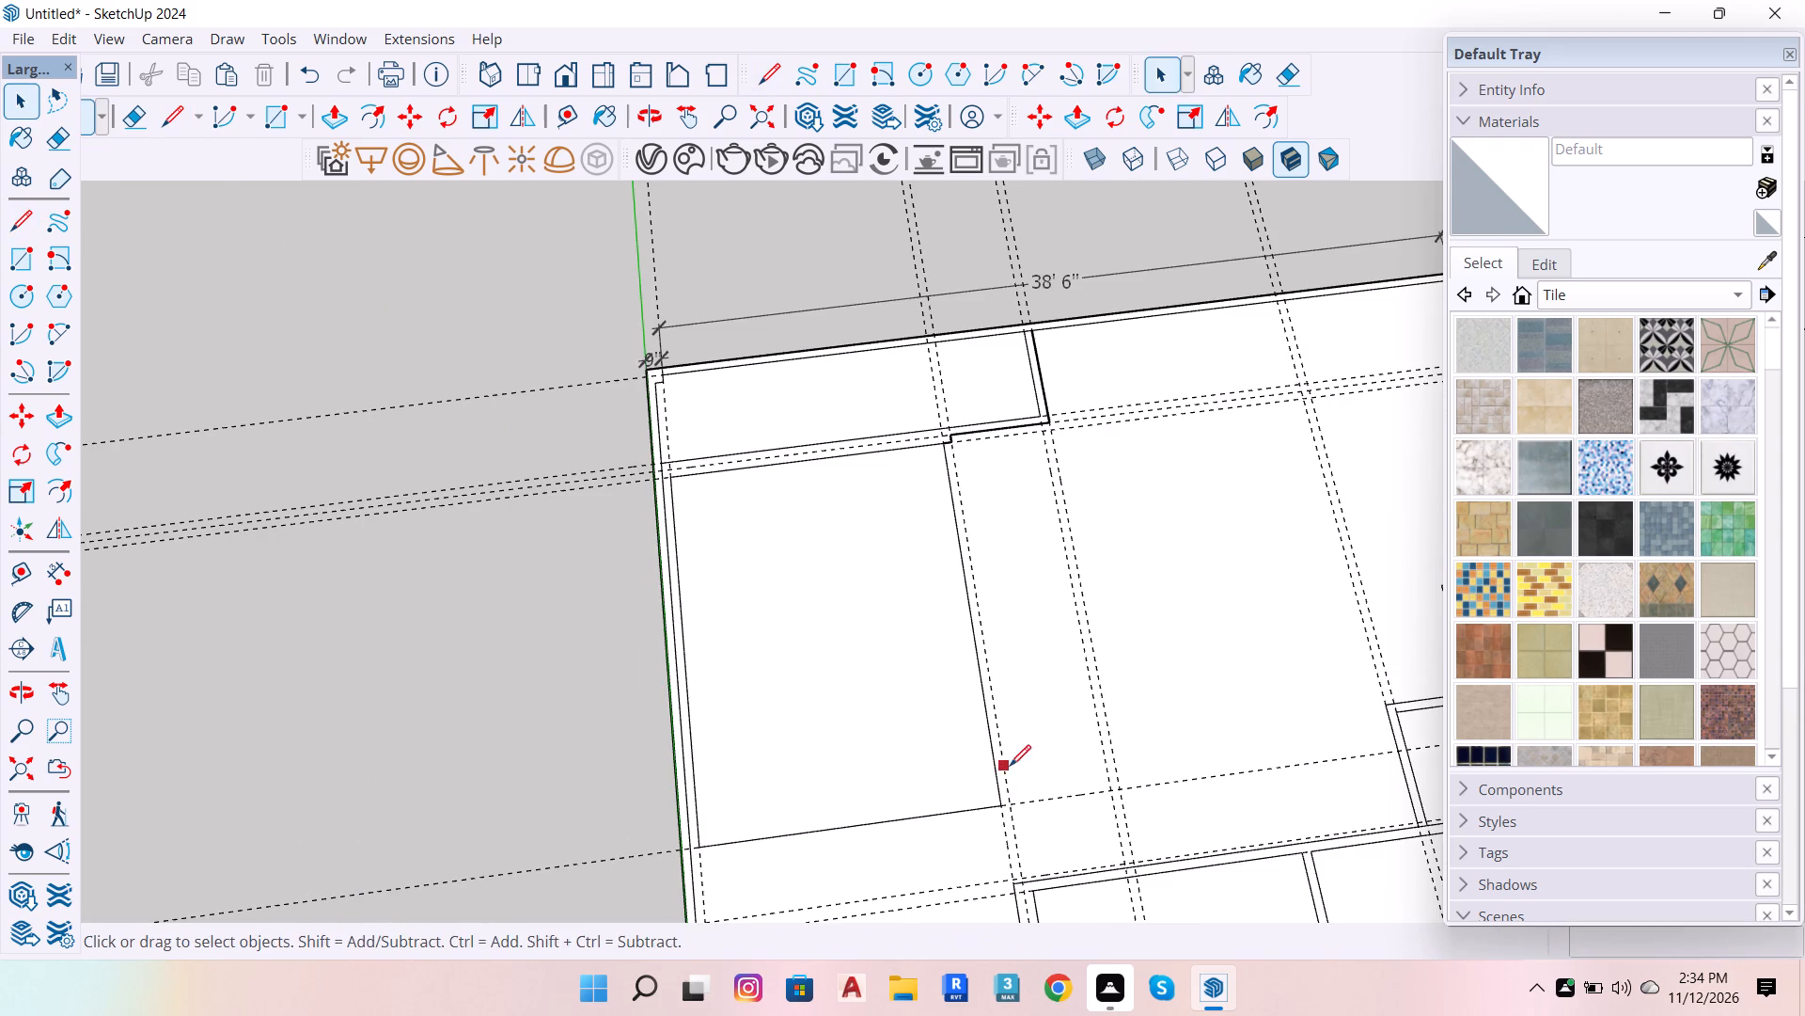
pyautogui.scroll(10, 1013, 793)
pyautogui.click(997, 788)
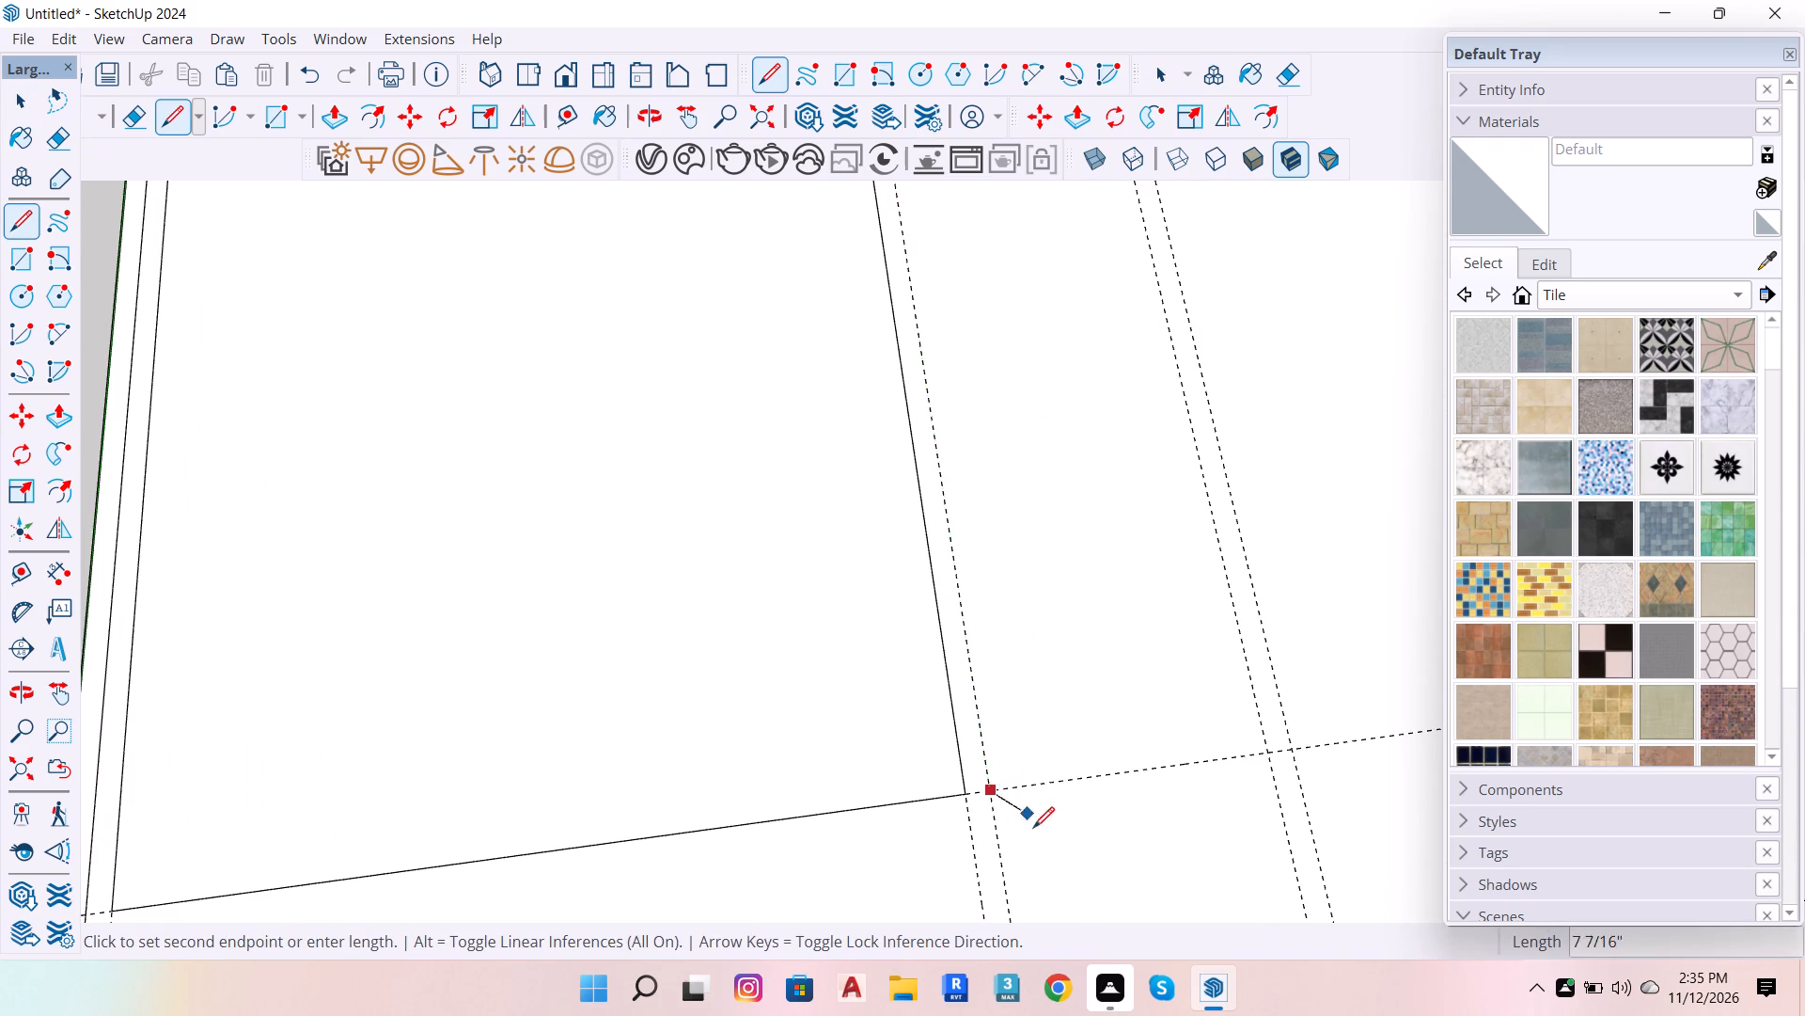
pyautogui.scroll(-10, 1071, 895)
pyautogui.scroll(-12, 1015, 785)
pyautogui.scroll(5, 1015, 619)
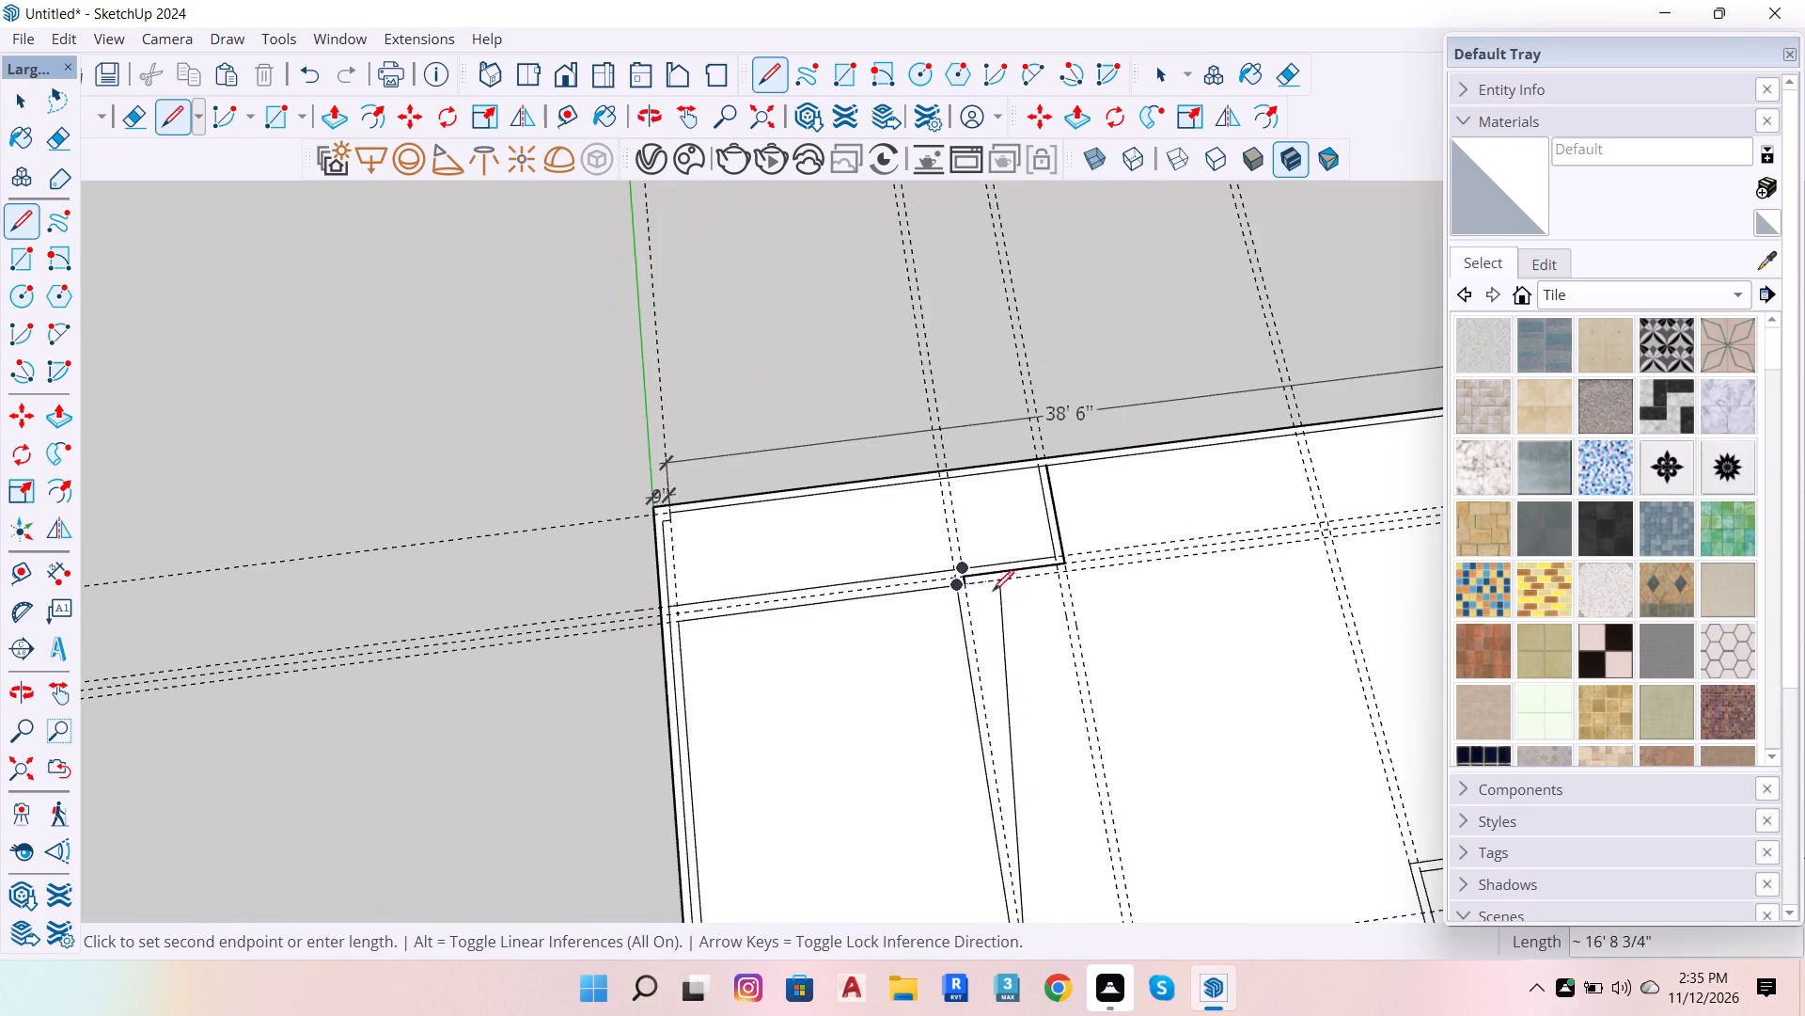
pyautogui.scroll(5, 978, 609)
pyautogui.scroll(4, 952, 507)
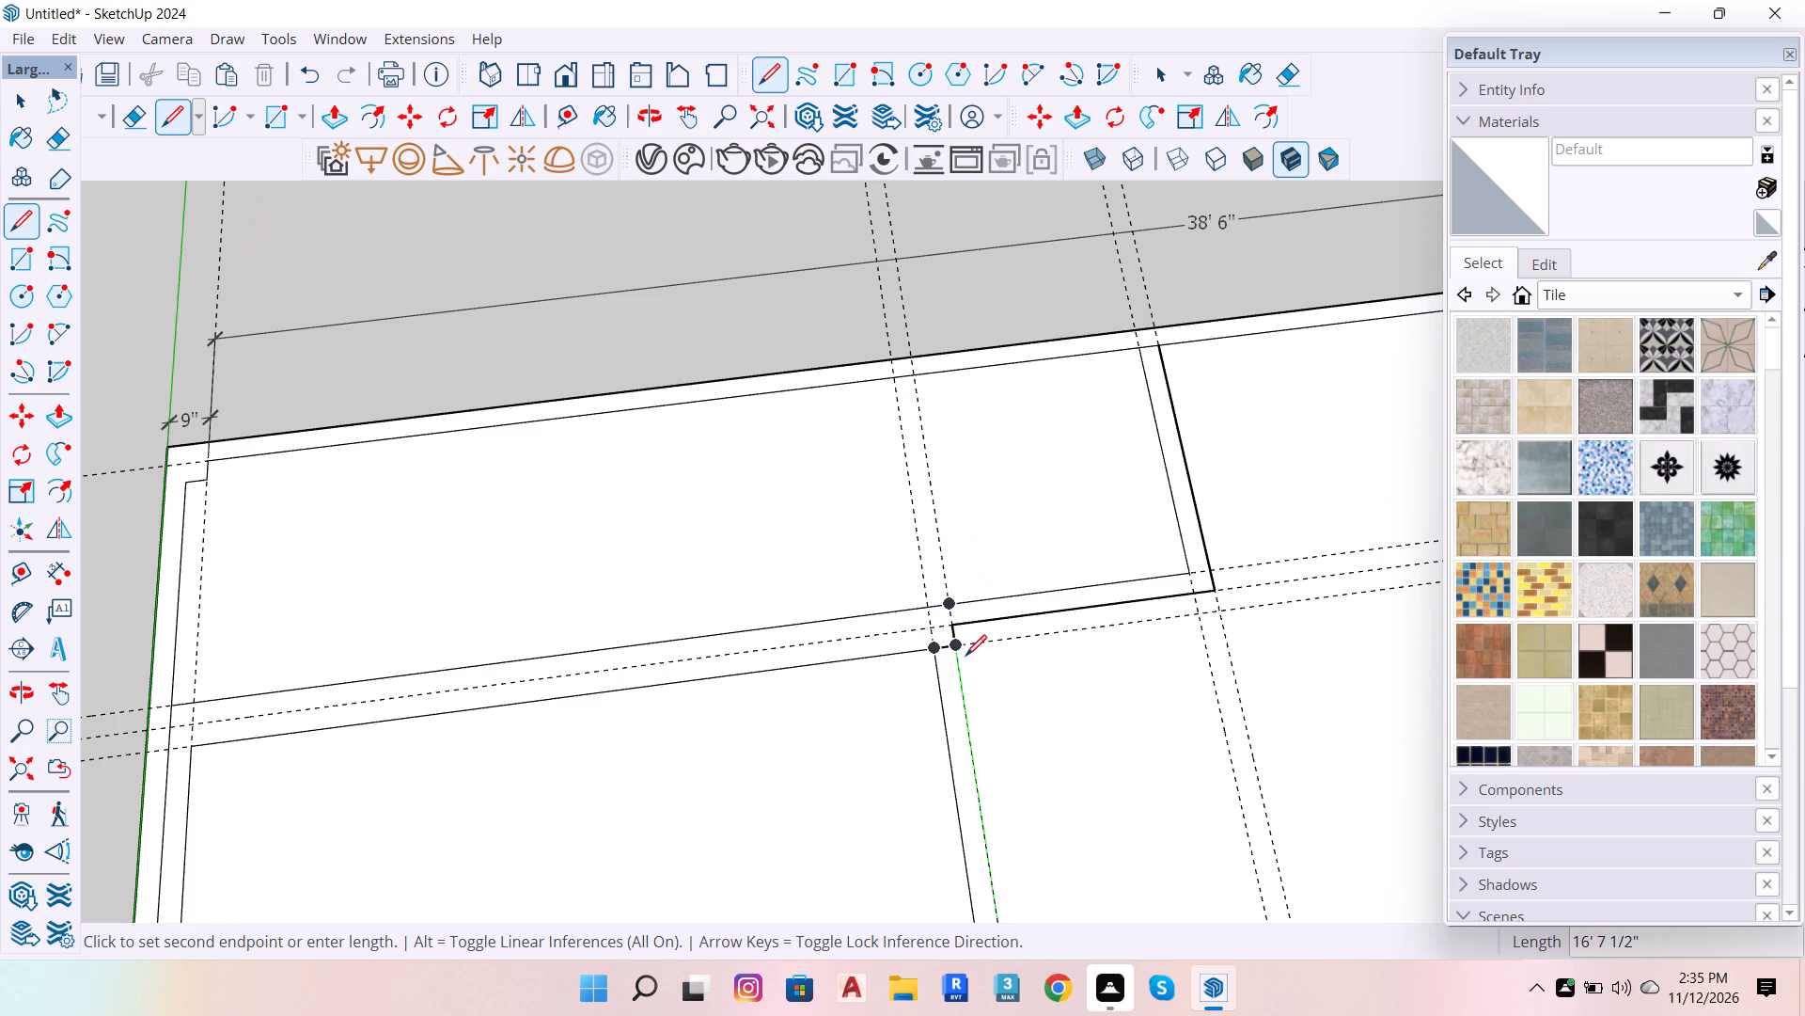
pyautogui.click(965, 656)
pyautogui.scroll(-7, 981, 574)
pyautogui.press('space')
# Extend the lower cross line to the second pair's far guide and draw a 17' line up it to the short wall's corner.
pyautogui.scroll(-11, 981, 571)
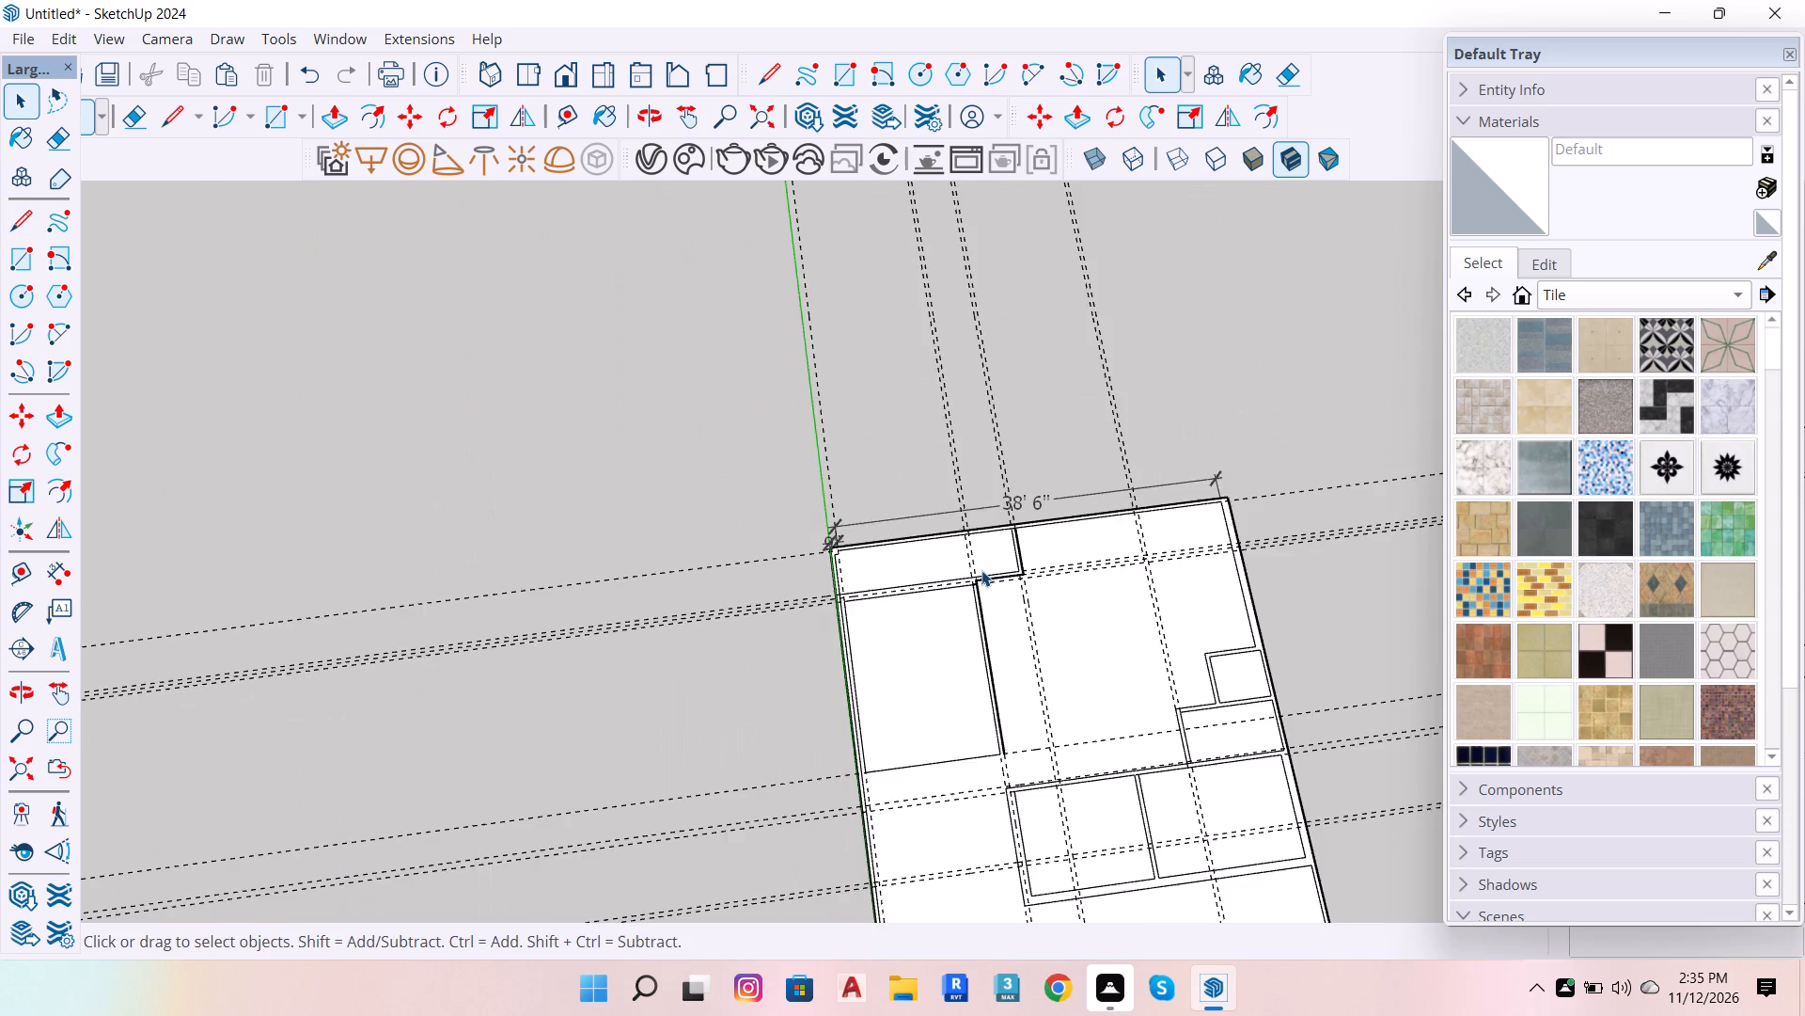
pyautogui.scroll(-4, 981, 570)
pyautogui.scroll(5, 1026, 778)
pyautogui.scroll(14, 988, 649)
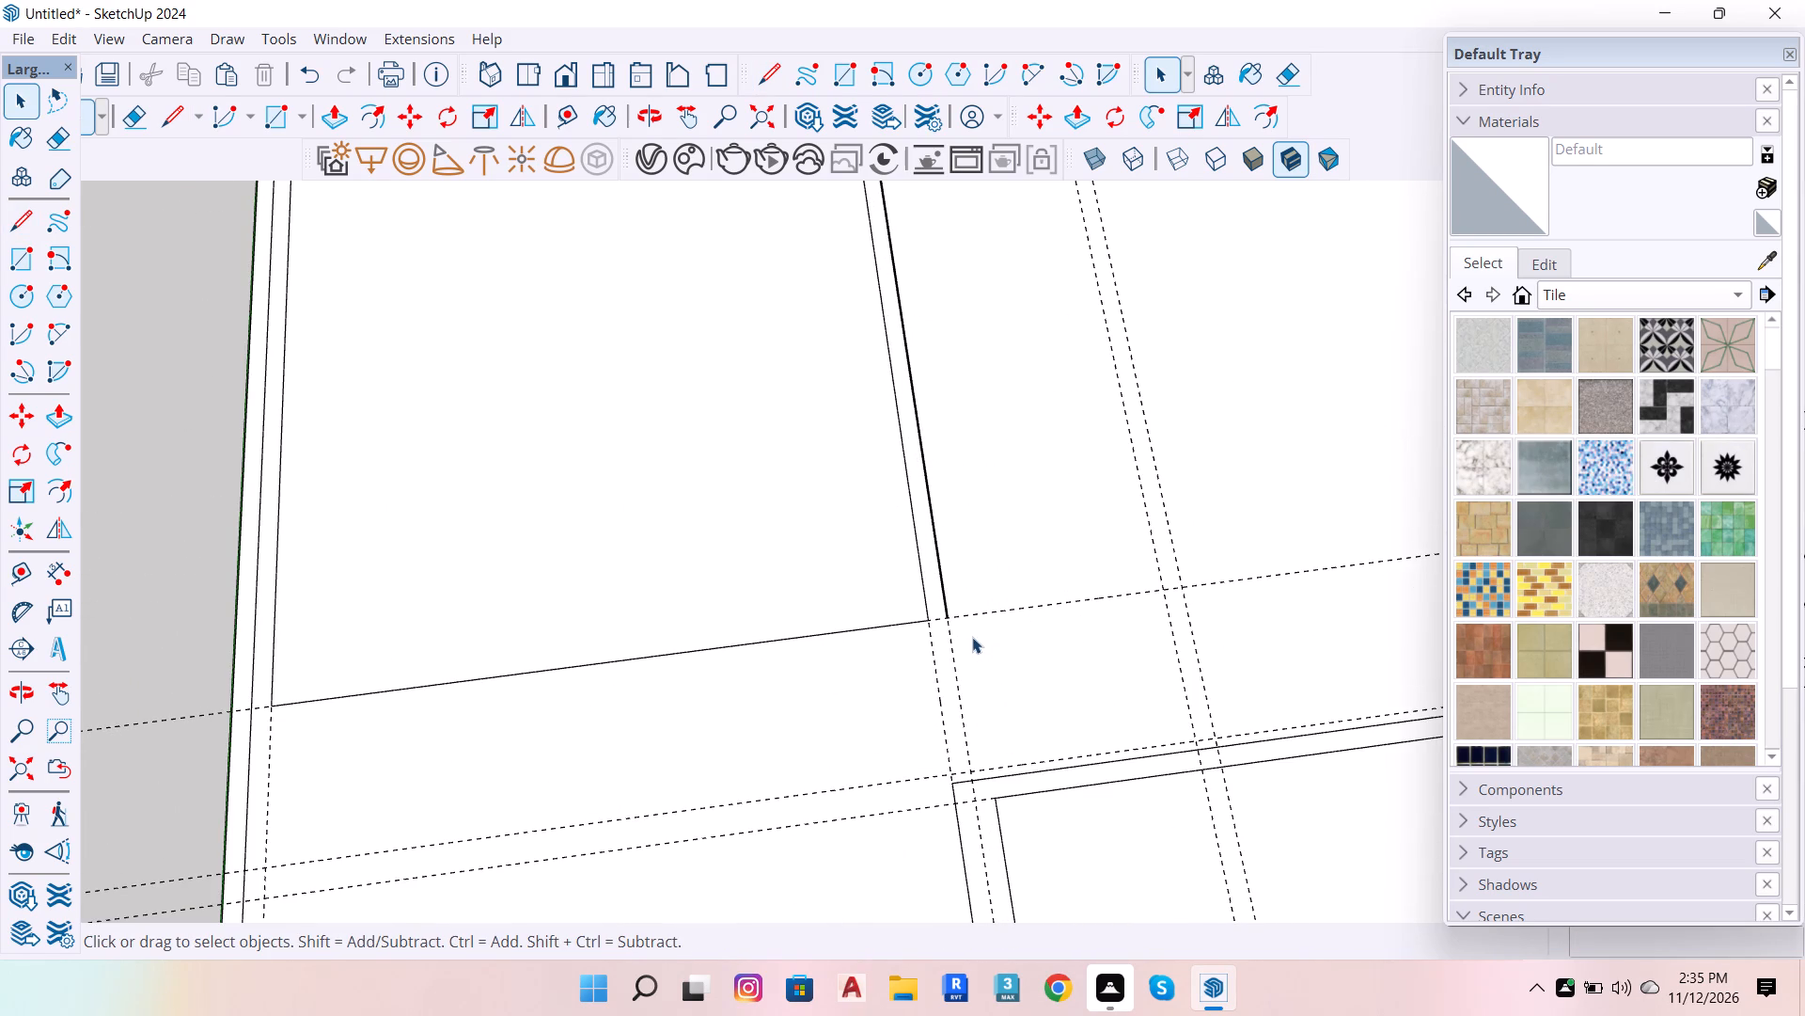
pyautogui.press('l')
pyautogui.click(934, 623)
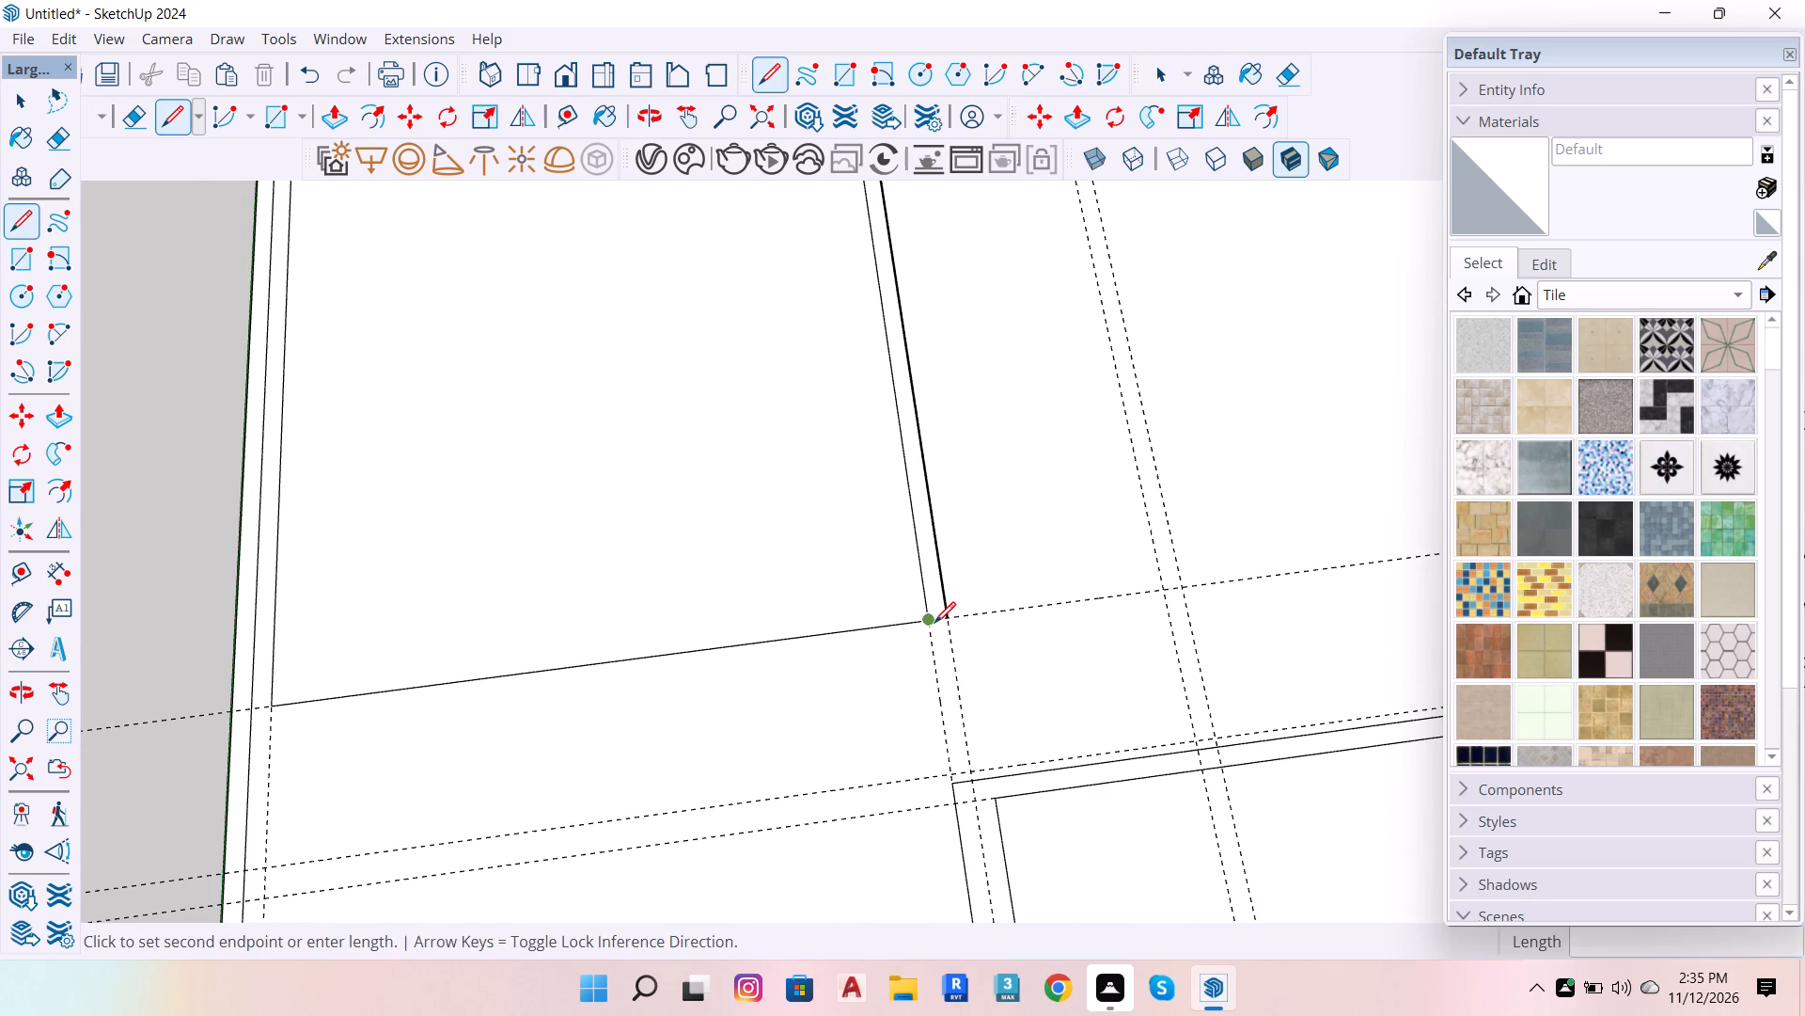
pyautogui.click(1188, 589)
pyautogui.scroll(-11, 1198, 706)
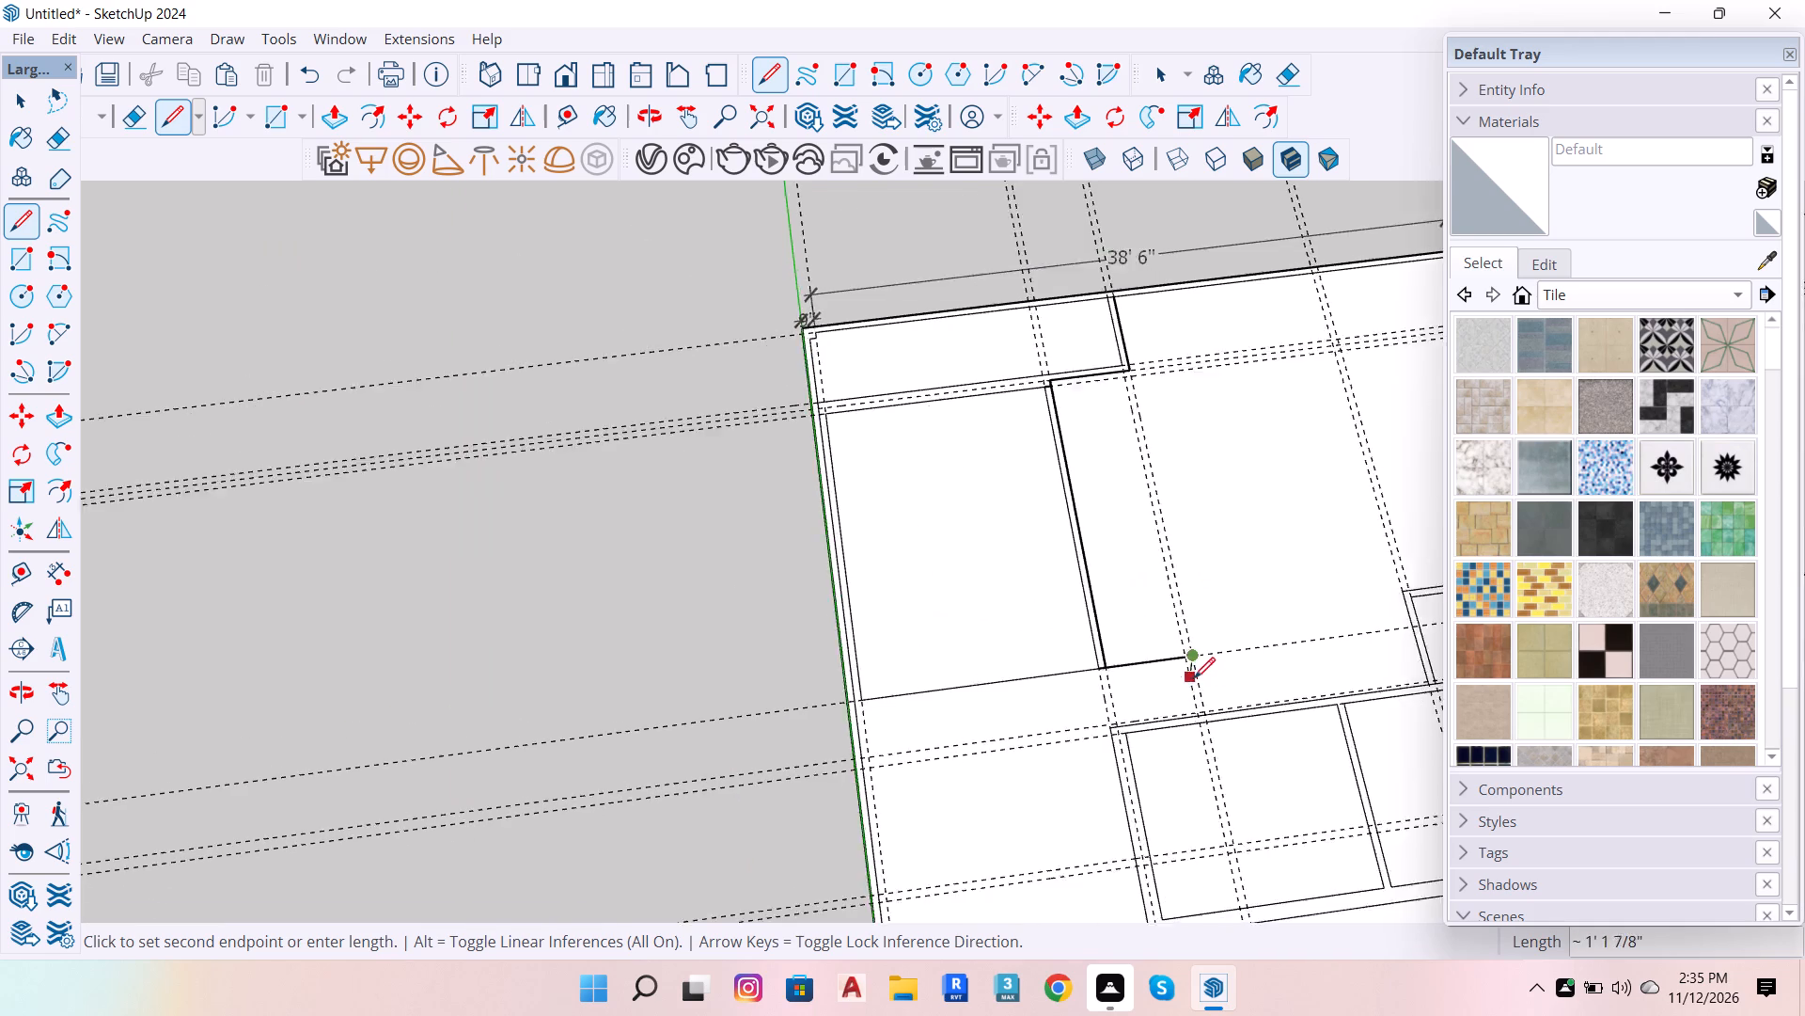
pyautogui.scroll(-1, 1194, 678)
pyautogui.scroll(5, 1140, 376)
pyautogui.click(1128, 403)
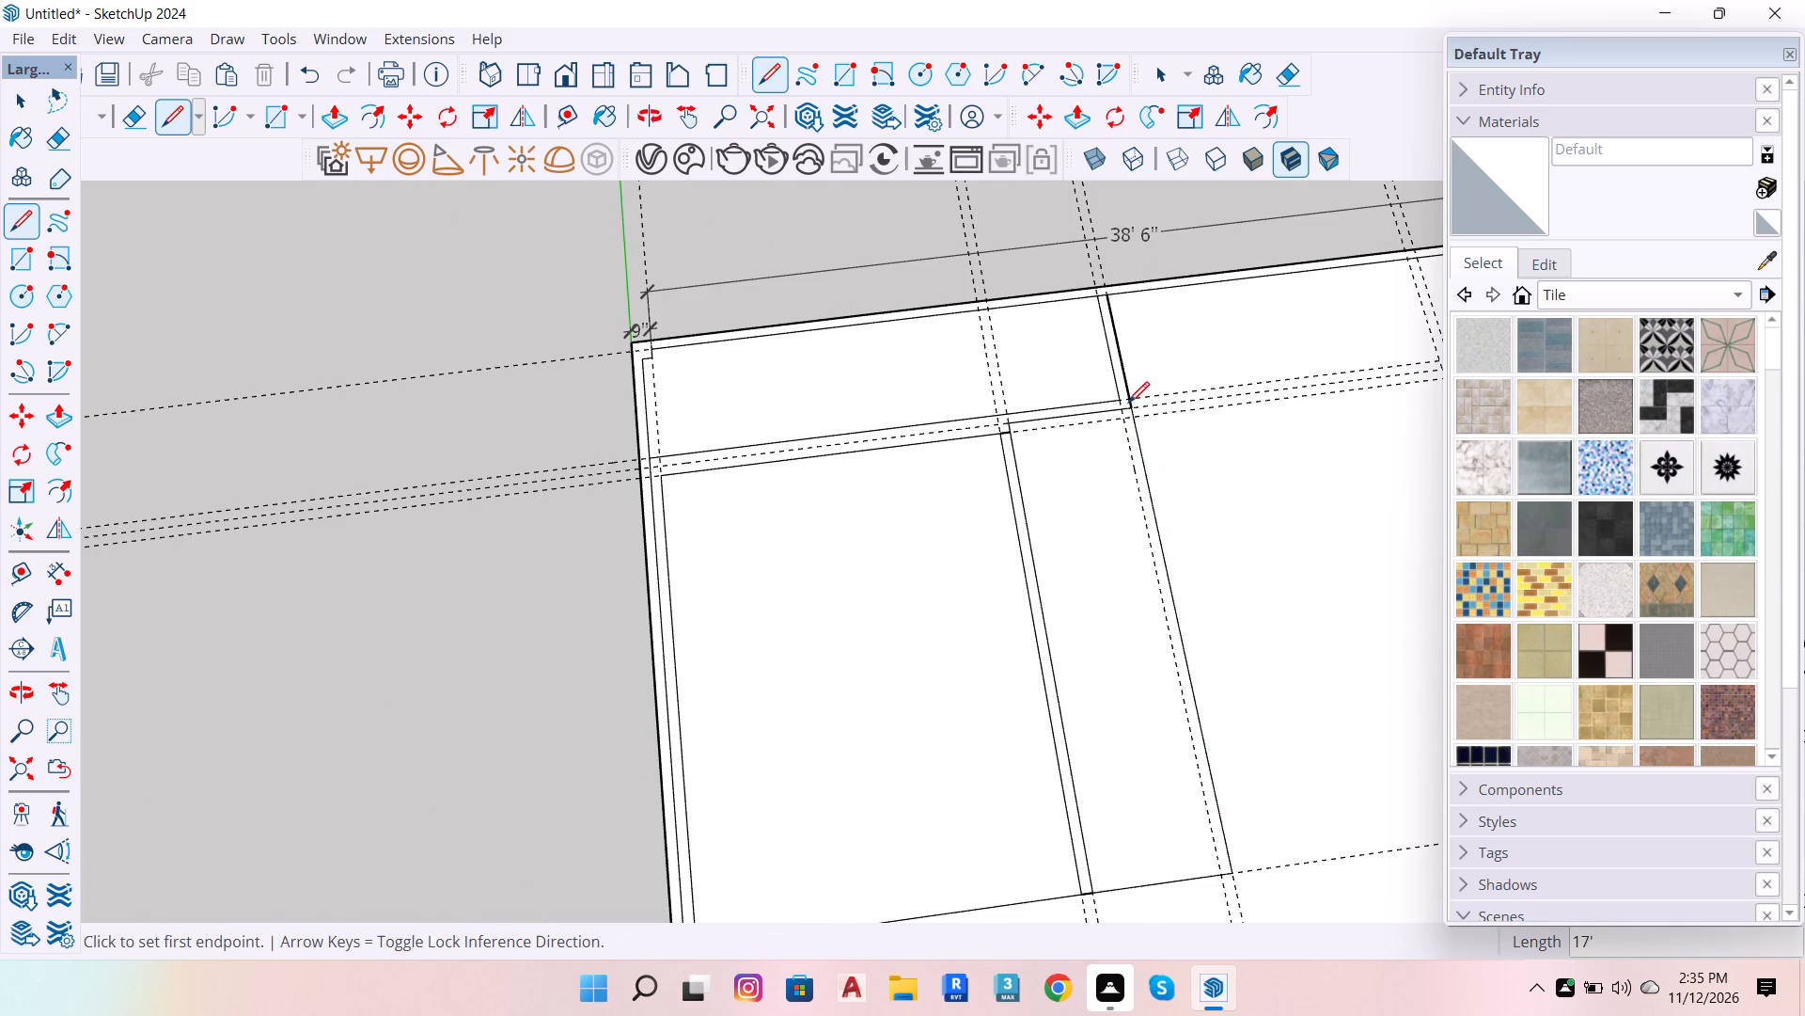
# Draw the parallel 17' wall face along the second pair's near guide, from the middle cross guide down to the lower cross line.
pyautogui.click(1117, 414)
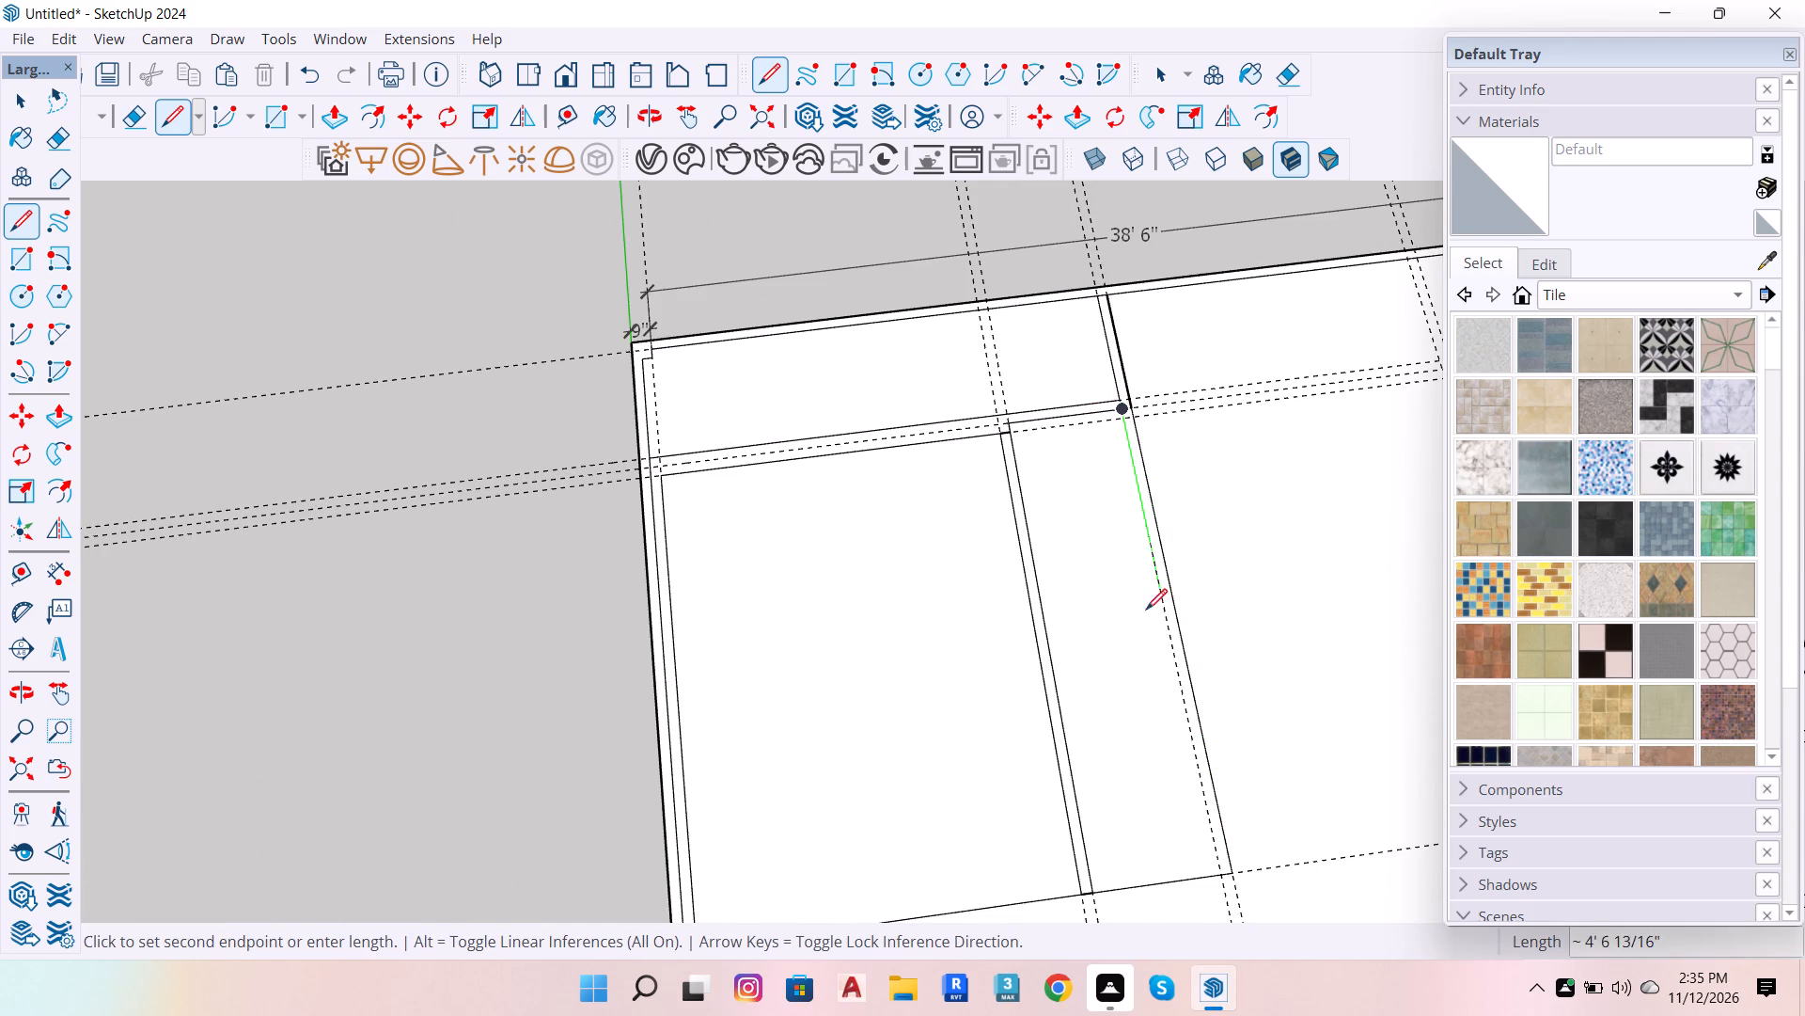
pyautogui.scroll(6, 1212, 880)
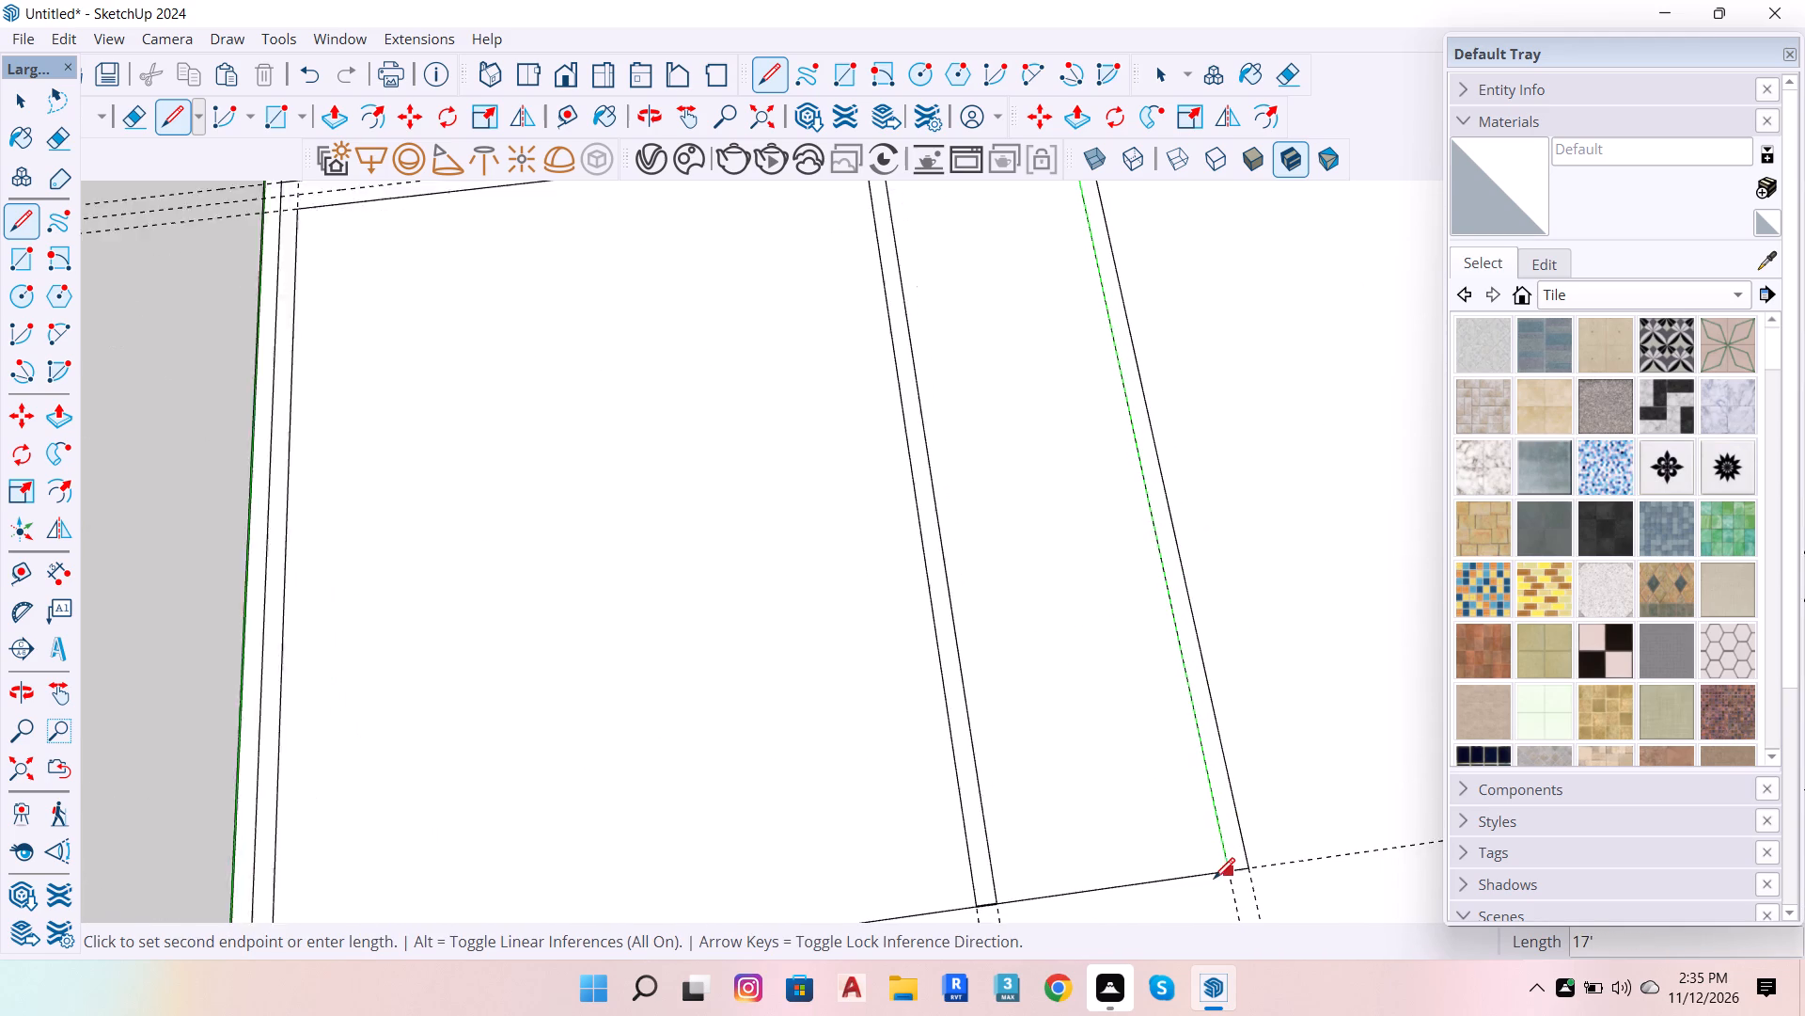
pyautogui.scroll(1, 1214, 879)
pyautogui.click(1233, 870)
pyautogui.scroll(-13, 1101, 783)
pyautogui.scroll(3, 1088, 667)
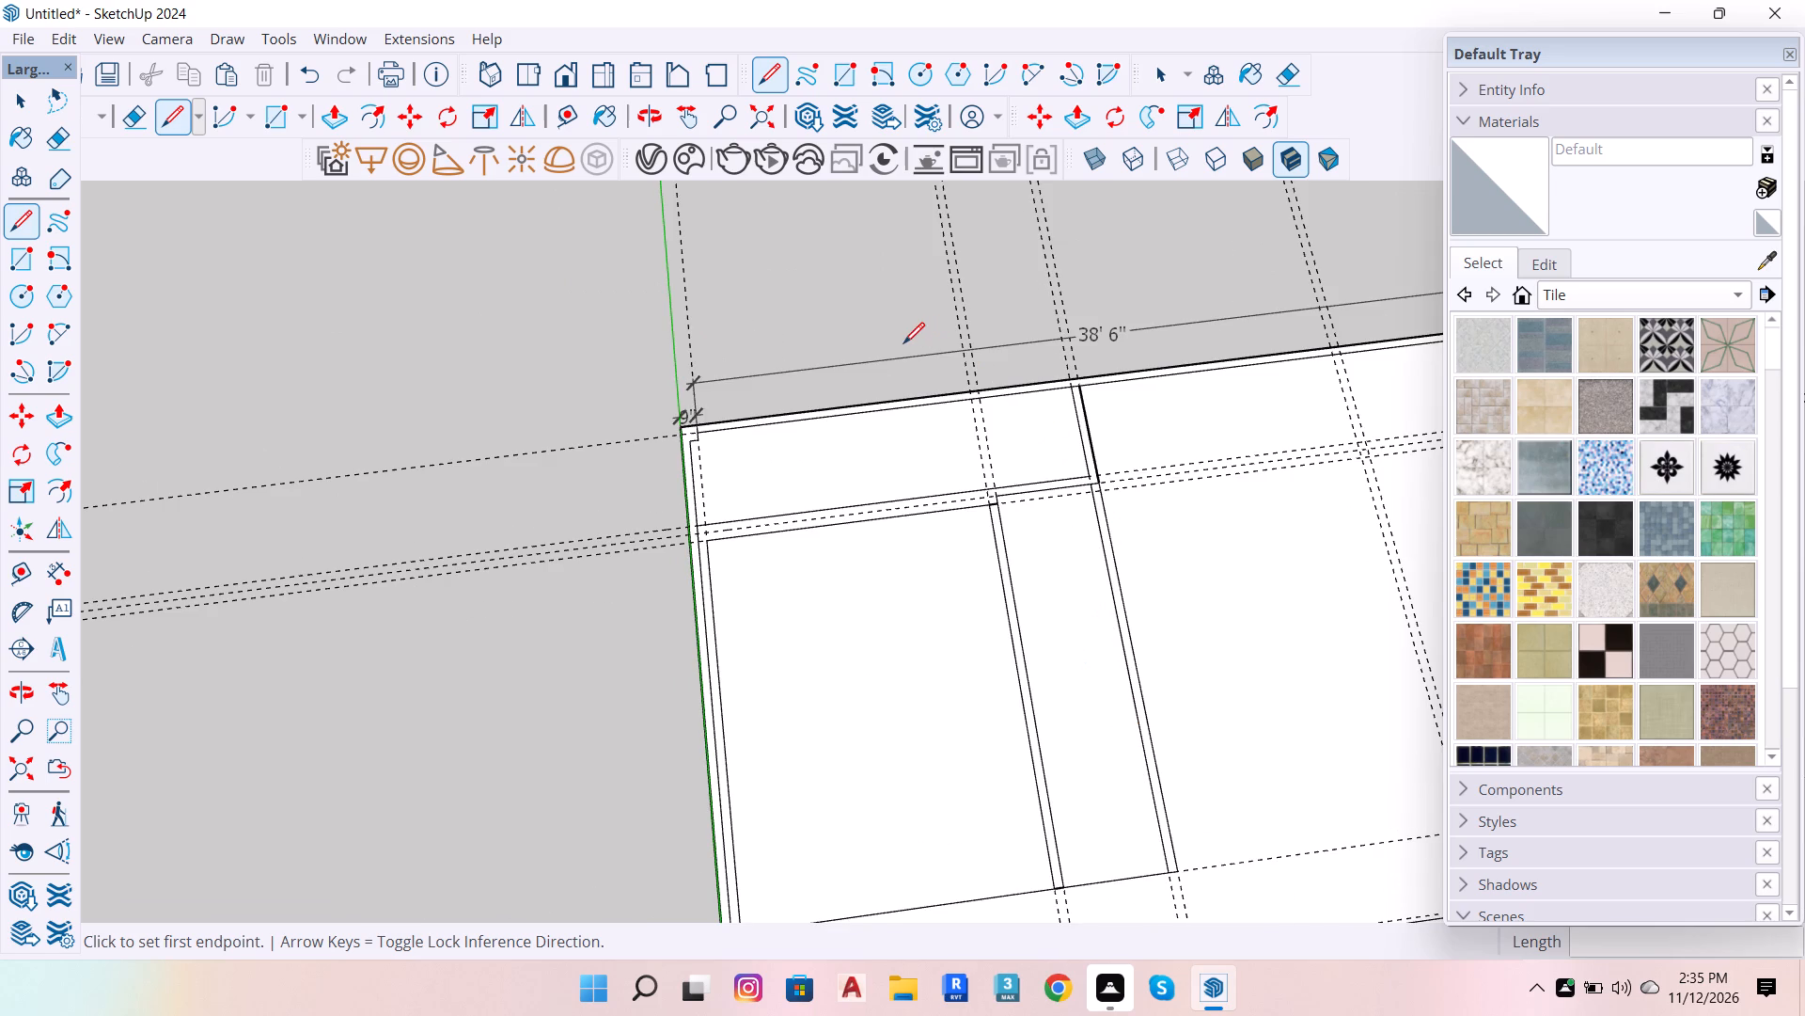
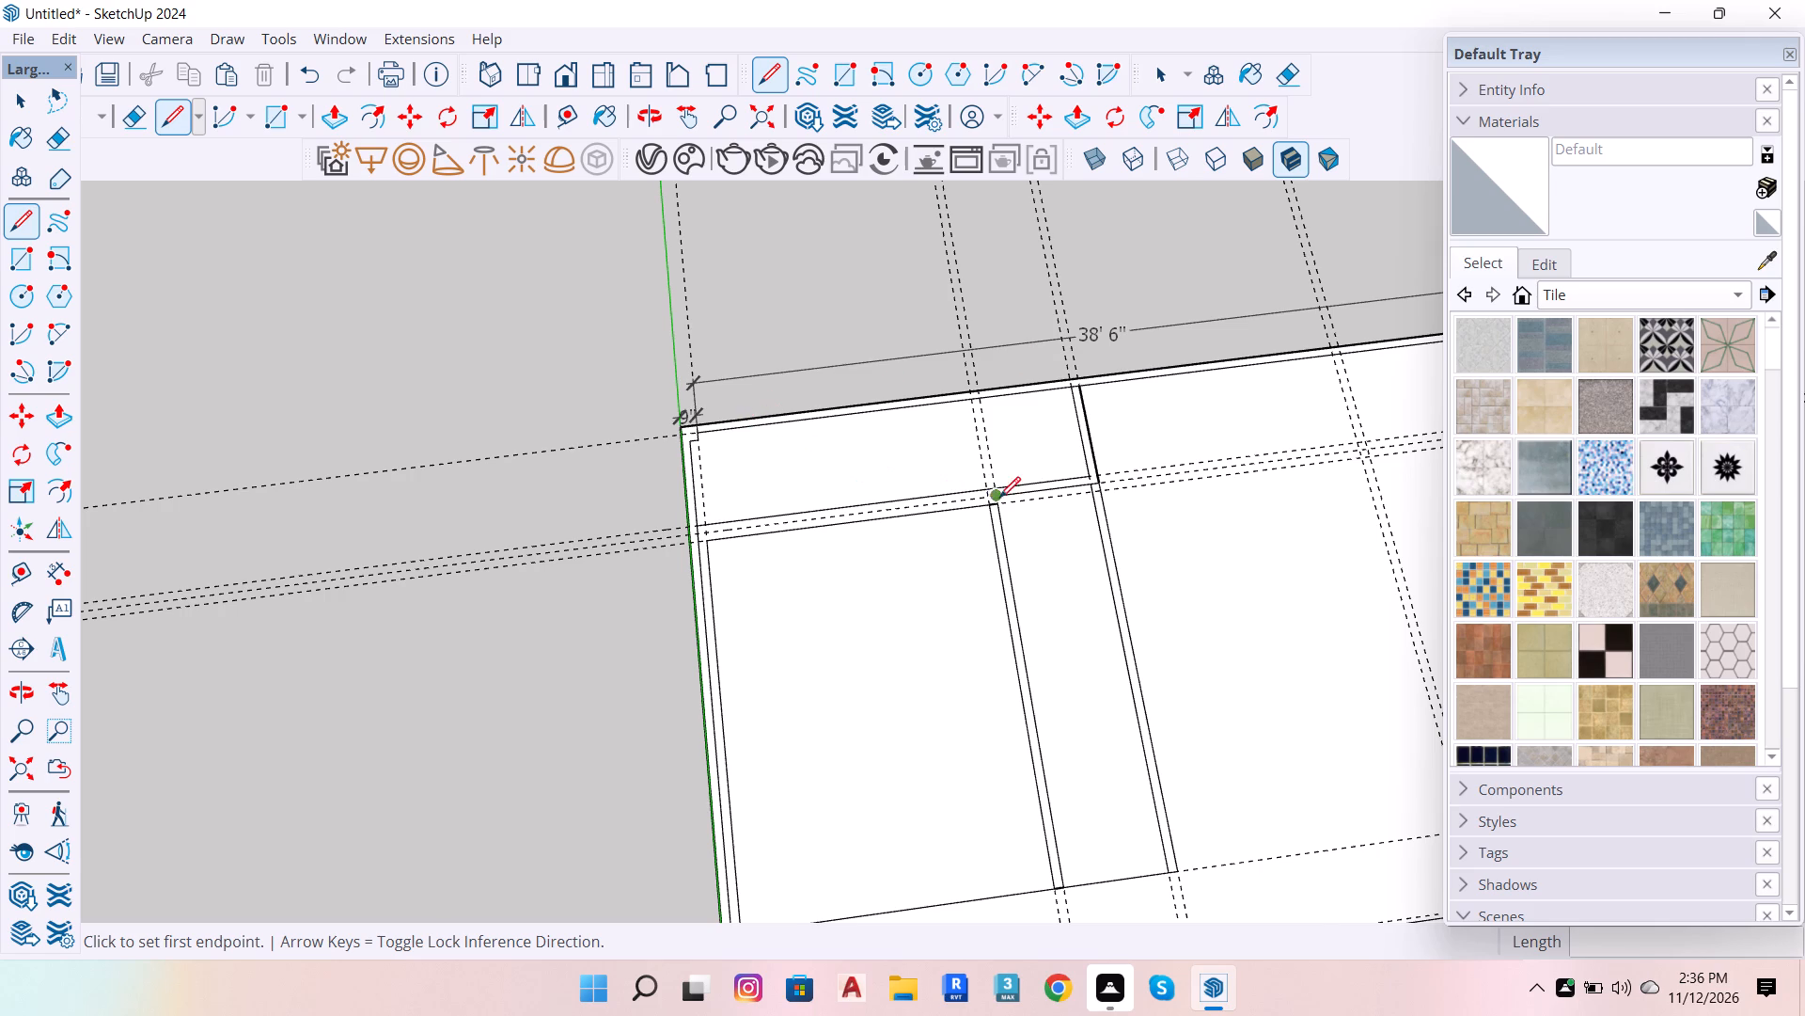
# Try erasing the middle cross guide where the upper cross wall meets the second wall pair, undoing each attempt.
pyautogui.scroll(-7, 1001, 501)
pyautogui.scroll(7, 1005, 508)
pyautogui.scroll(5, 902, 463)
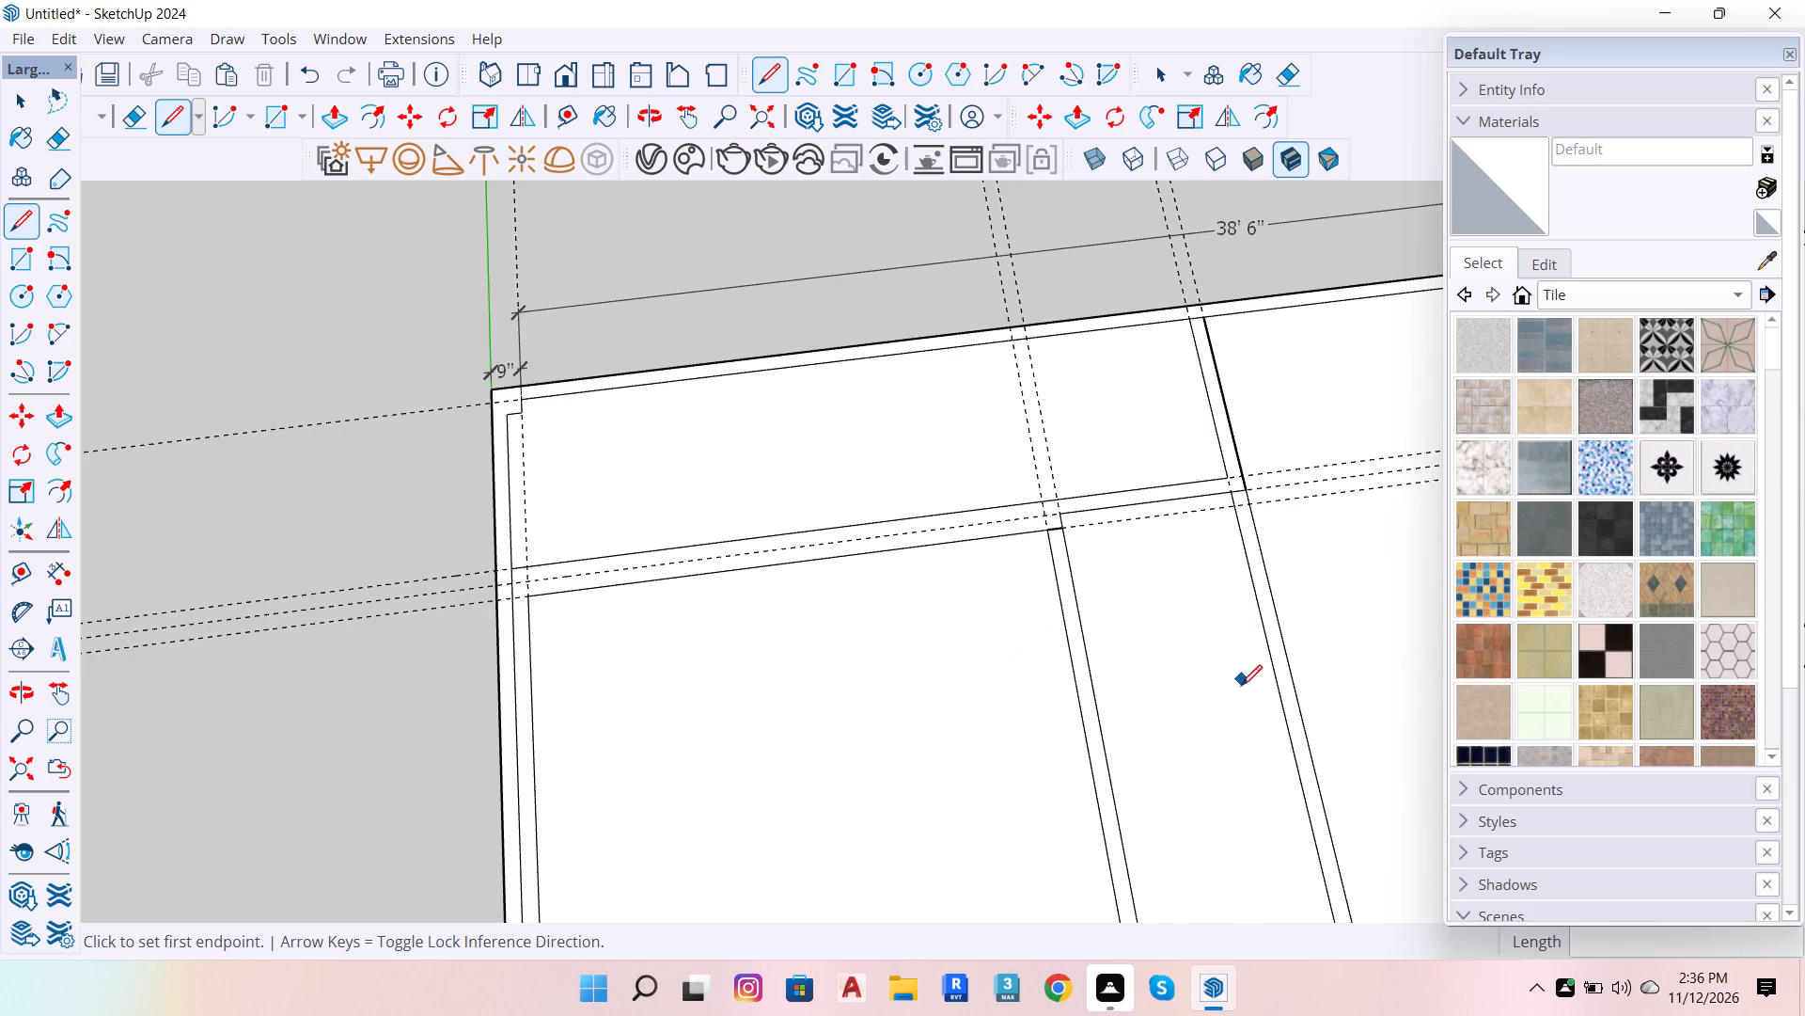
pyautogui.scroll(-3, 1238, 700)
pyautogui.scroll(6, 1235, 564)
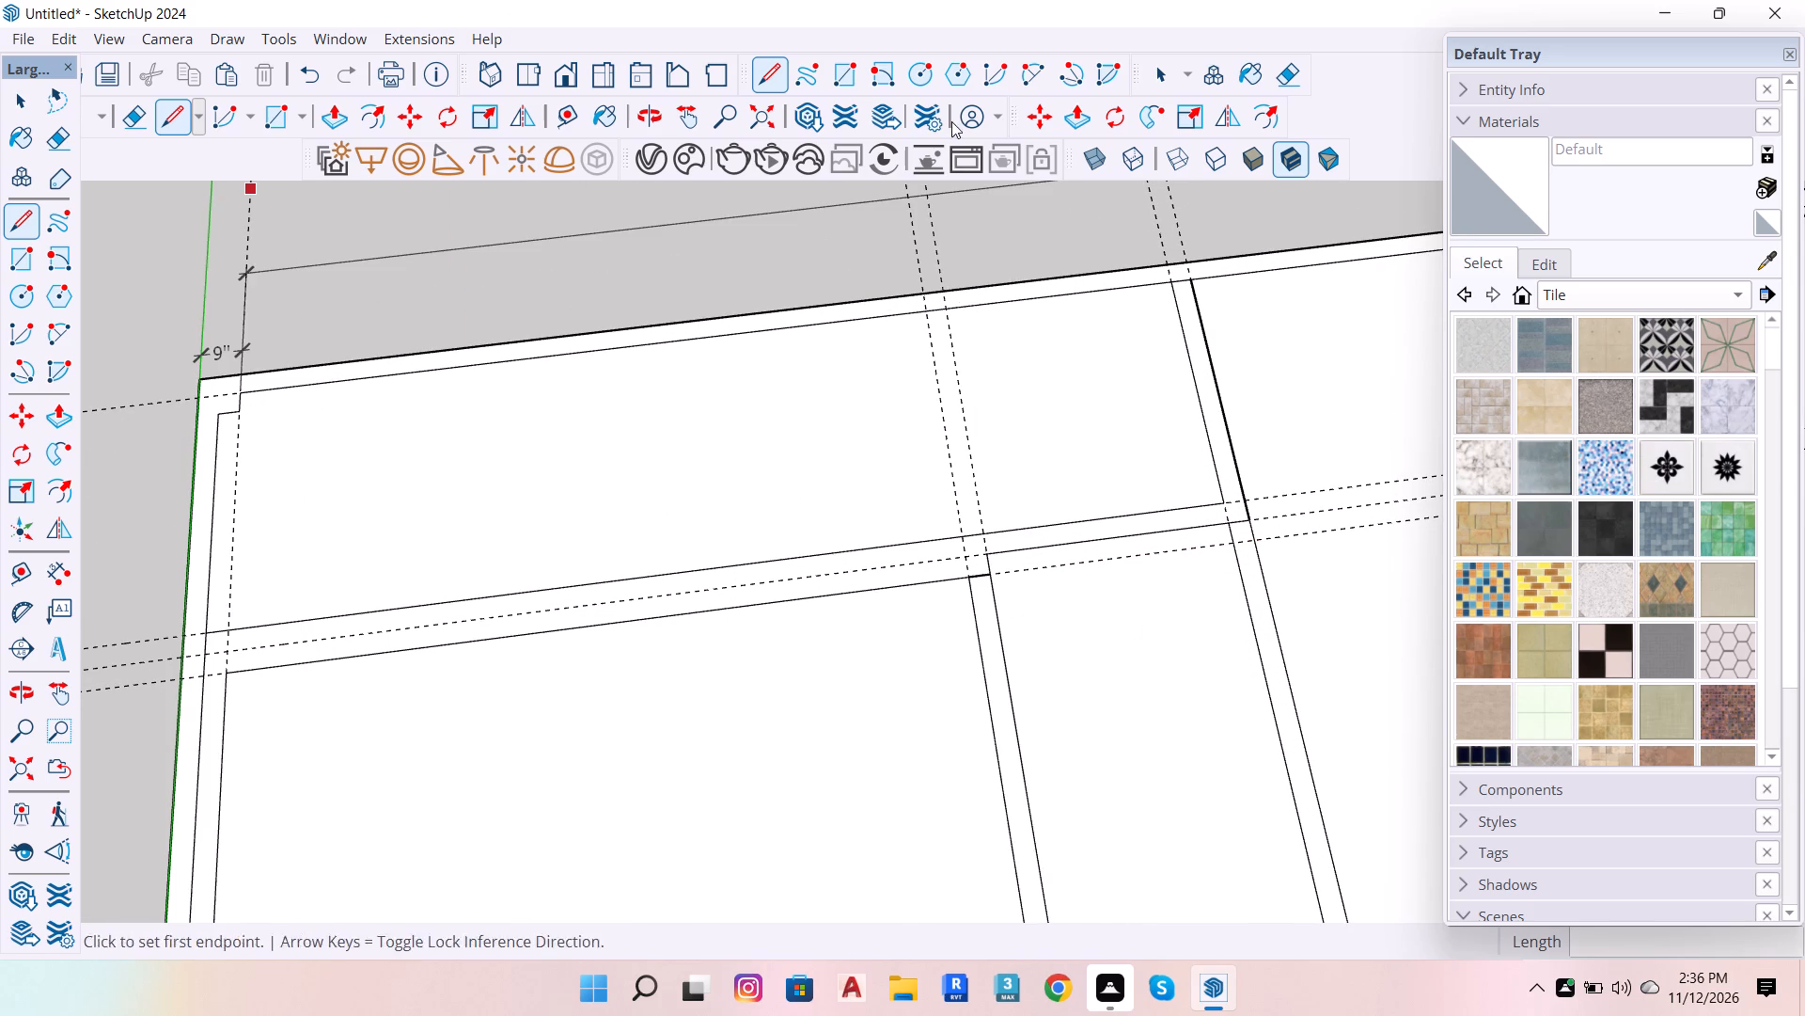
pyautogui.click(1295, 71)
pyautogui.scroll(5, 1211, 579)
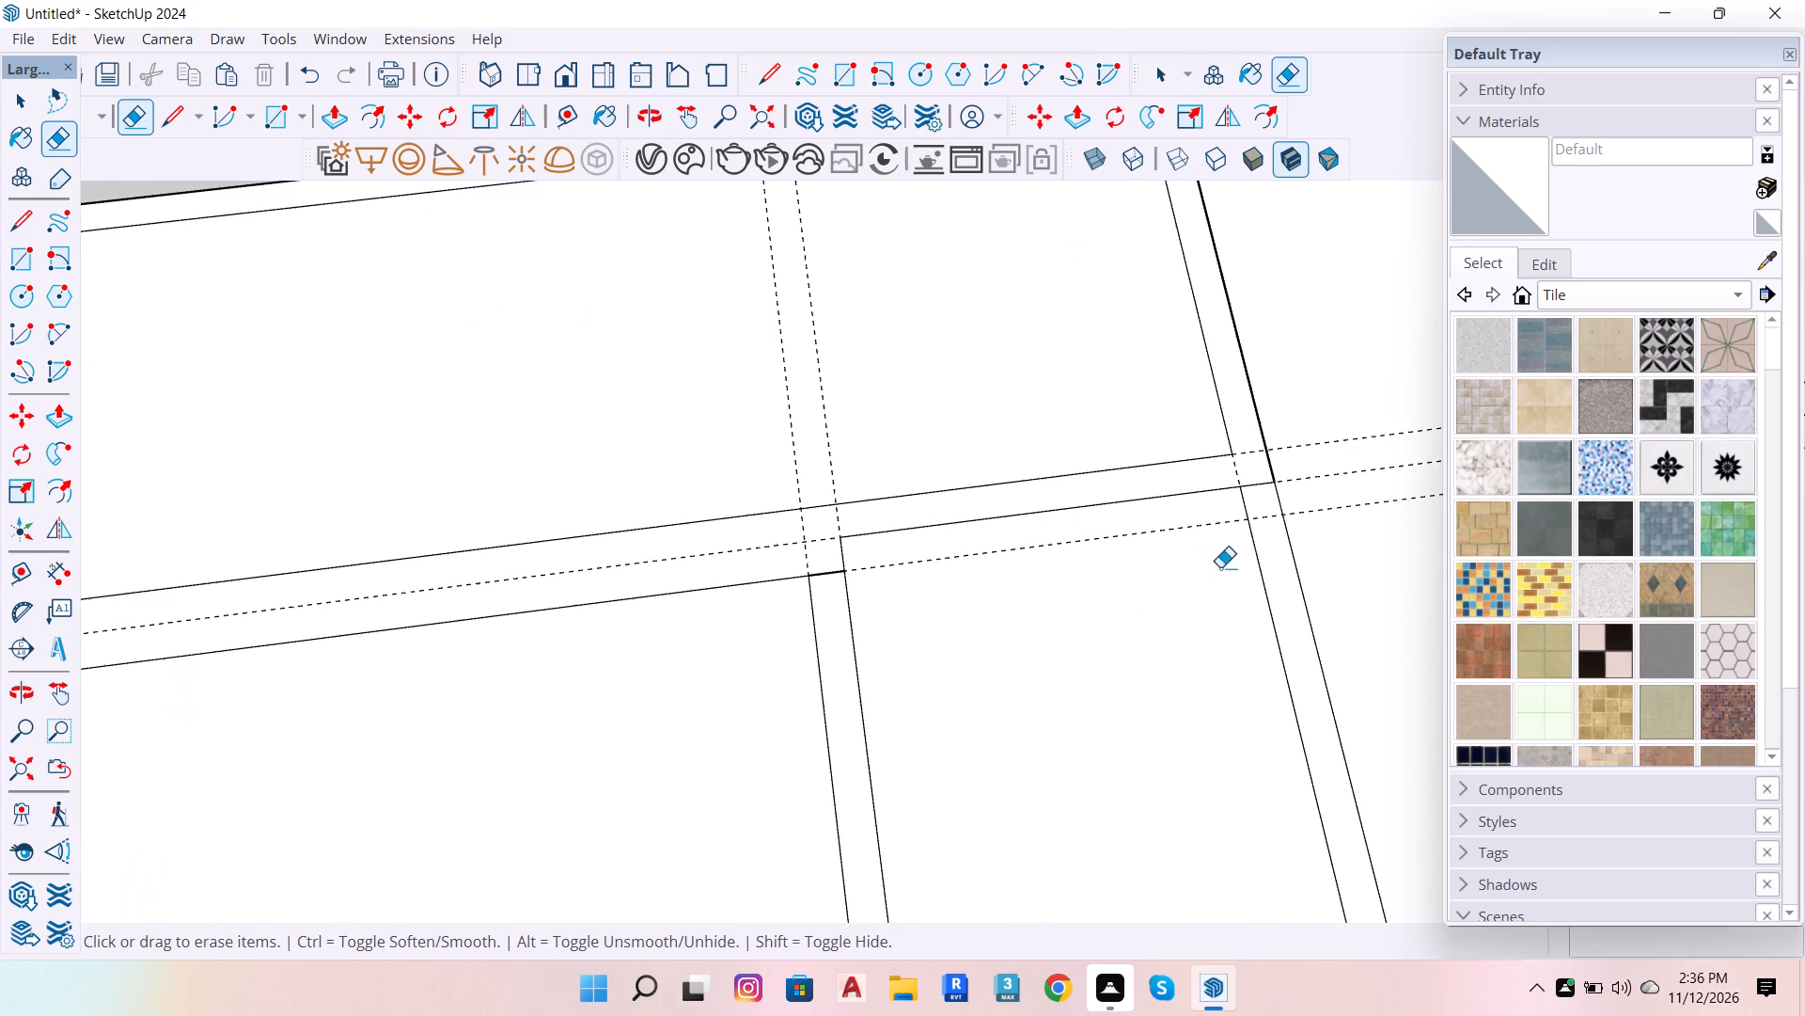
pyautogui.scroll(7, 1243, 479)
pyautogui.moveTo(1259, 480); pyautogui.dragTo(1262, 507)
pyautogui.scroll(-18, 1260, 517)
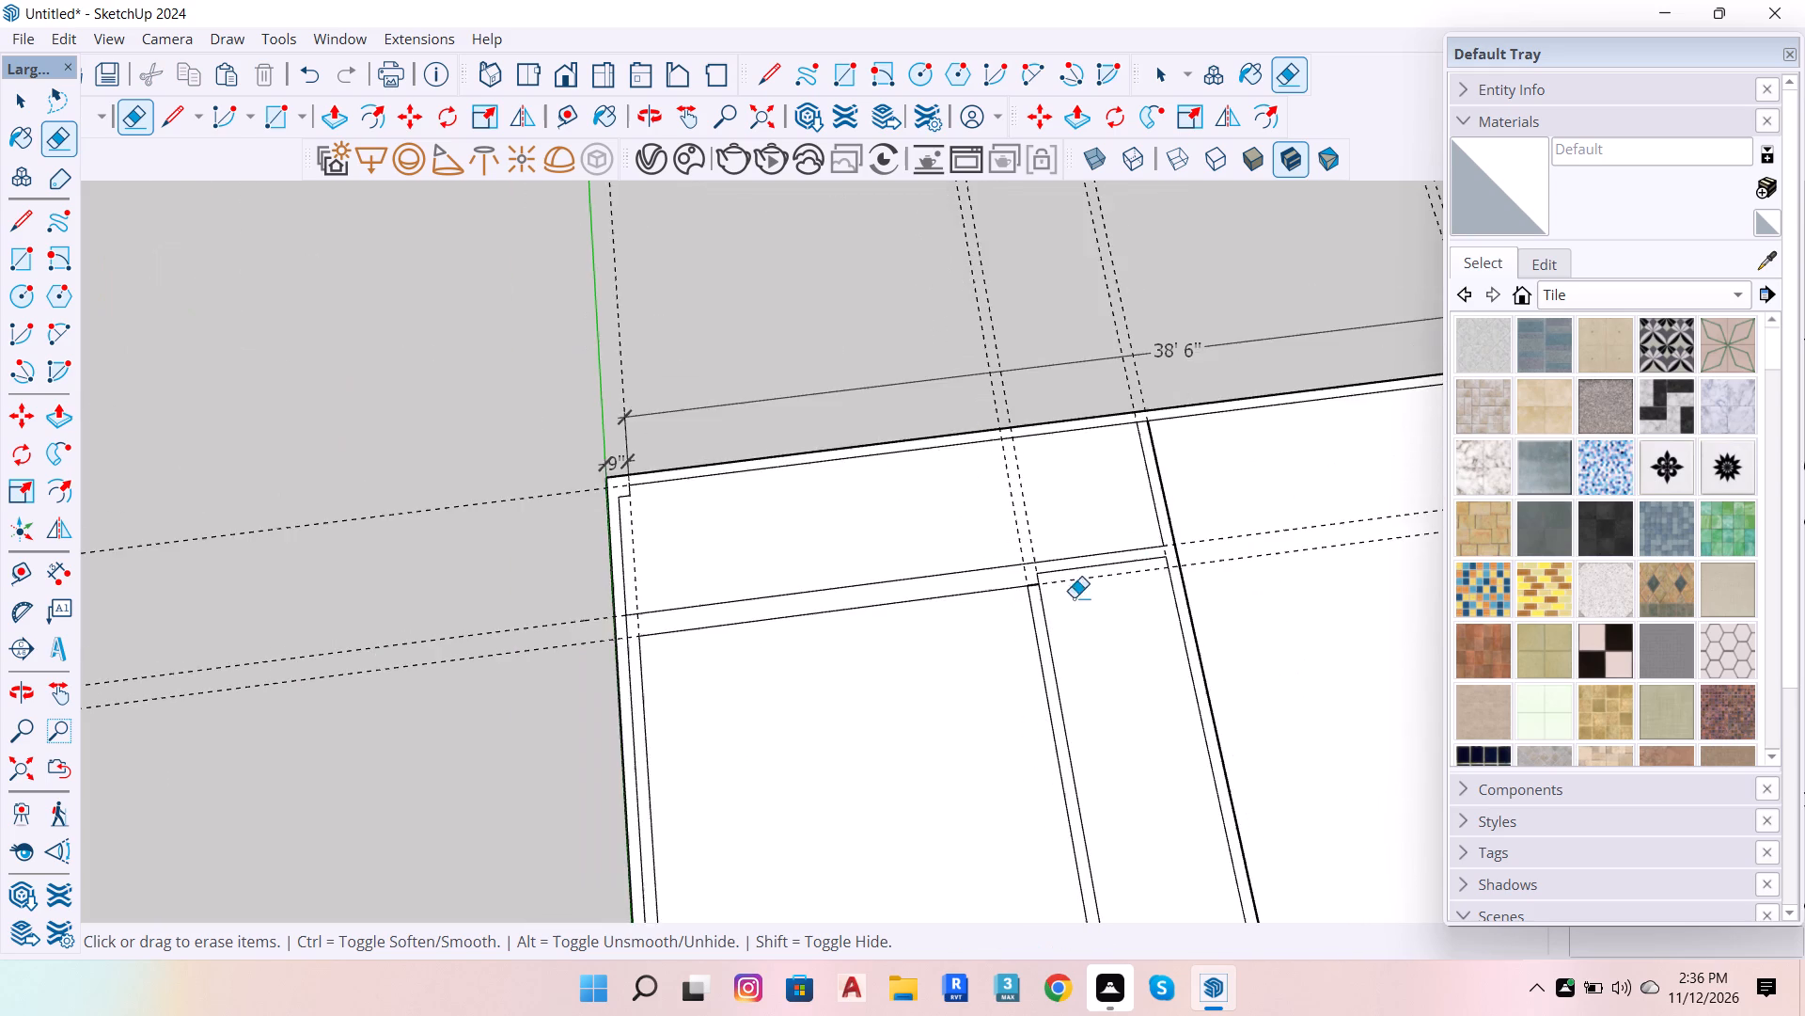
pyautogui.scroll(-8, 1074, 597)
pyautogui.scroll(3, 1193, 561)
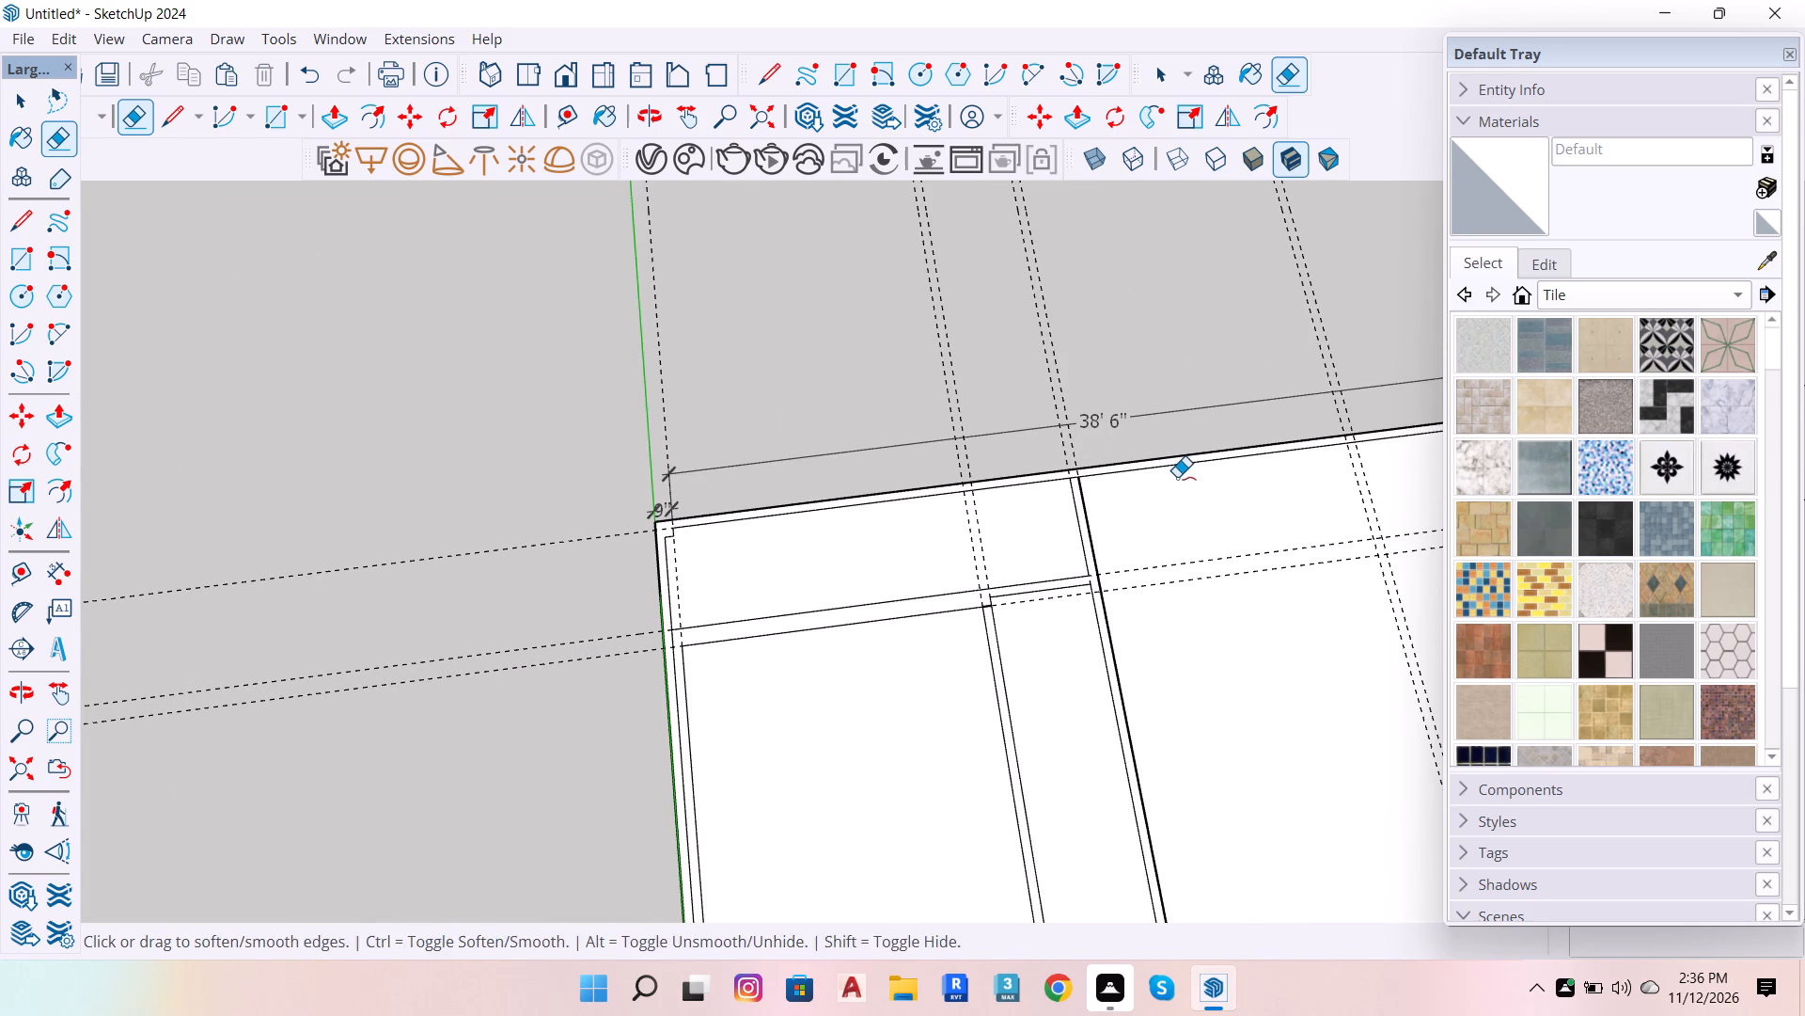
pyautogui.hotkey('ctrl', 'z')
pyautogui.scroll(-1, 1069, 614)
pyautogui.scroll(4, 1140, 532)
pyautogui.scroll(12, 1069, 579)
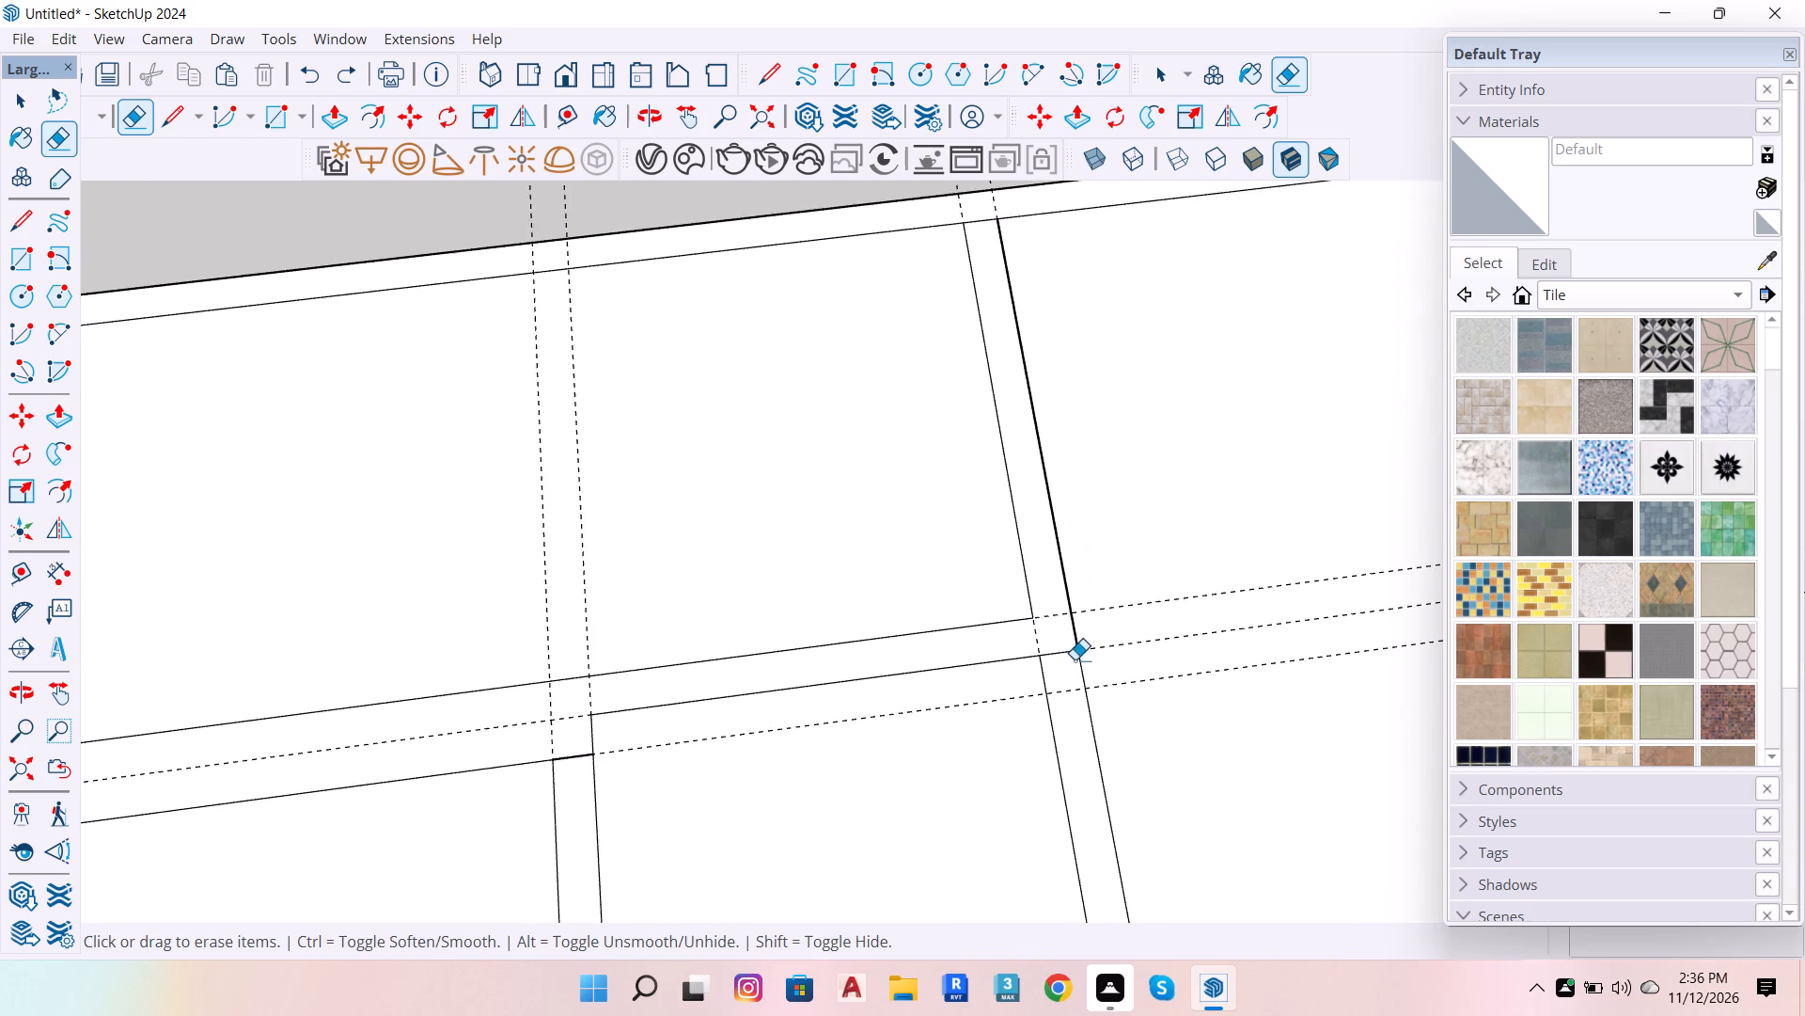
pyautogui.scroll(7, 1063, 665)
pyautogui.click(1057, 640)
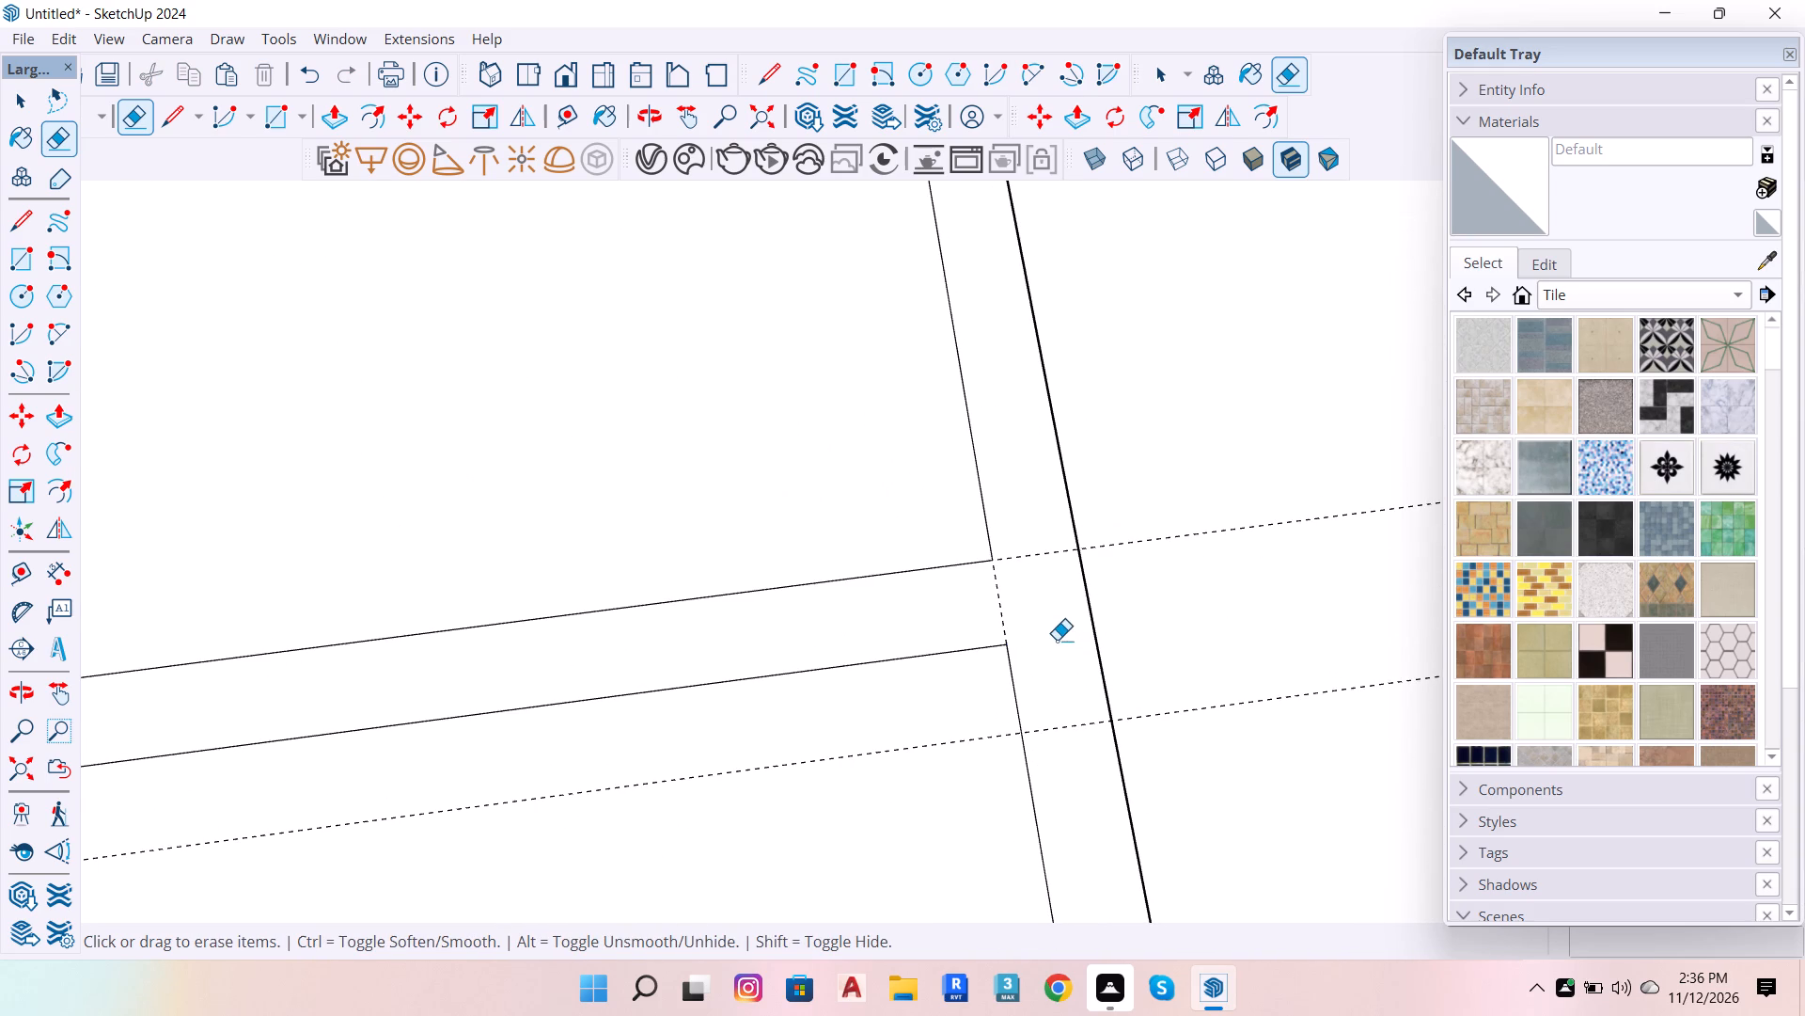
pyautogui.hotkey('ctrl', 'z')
# Examine the wall junctions along the upper cross wall and at the top outer wall.
pyautogui.scroll(-20, 1022, 641)
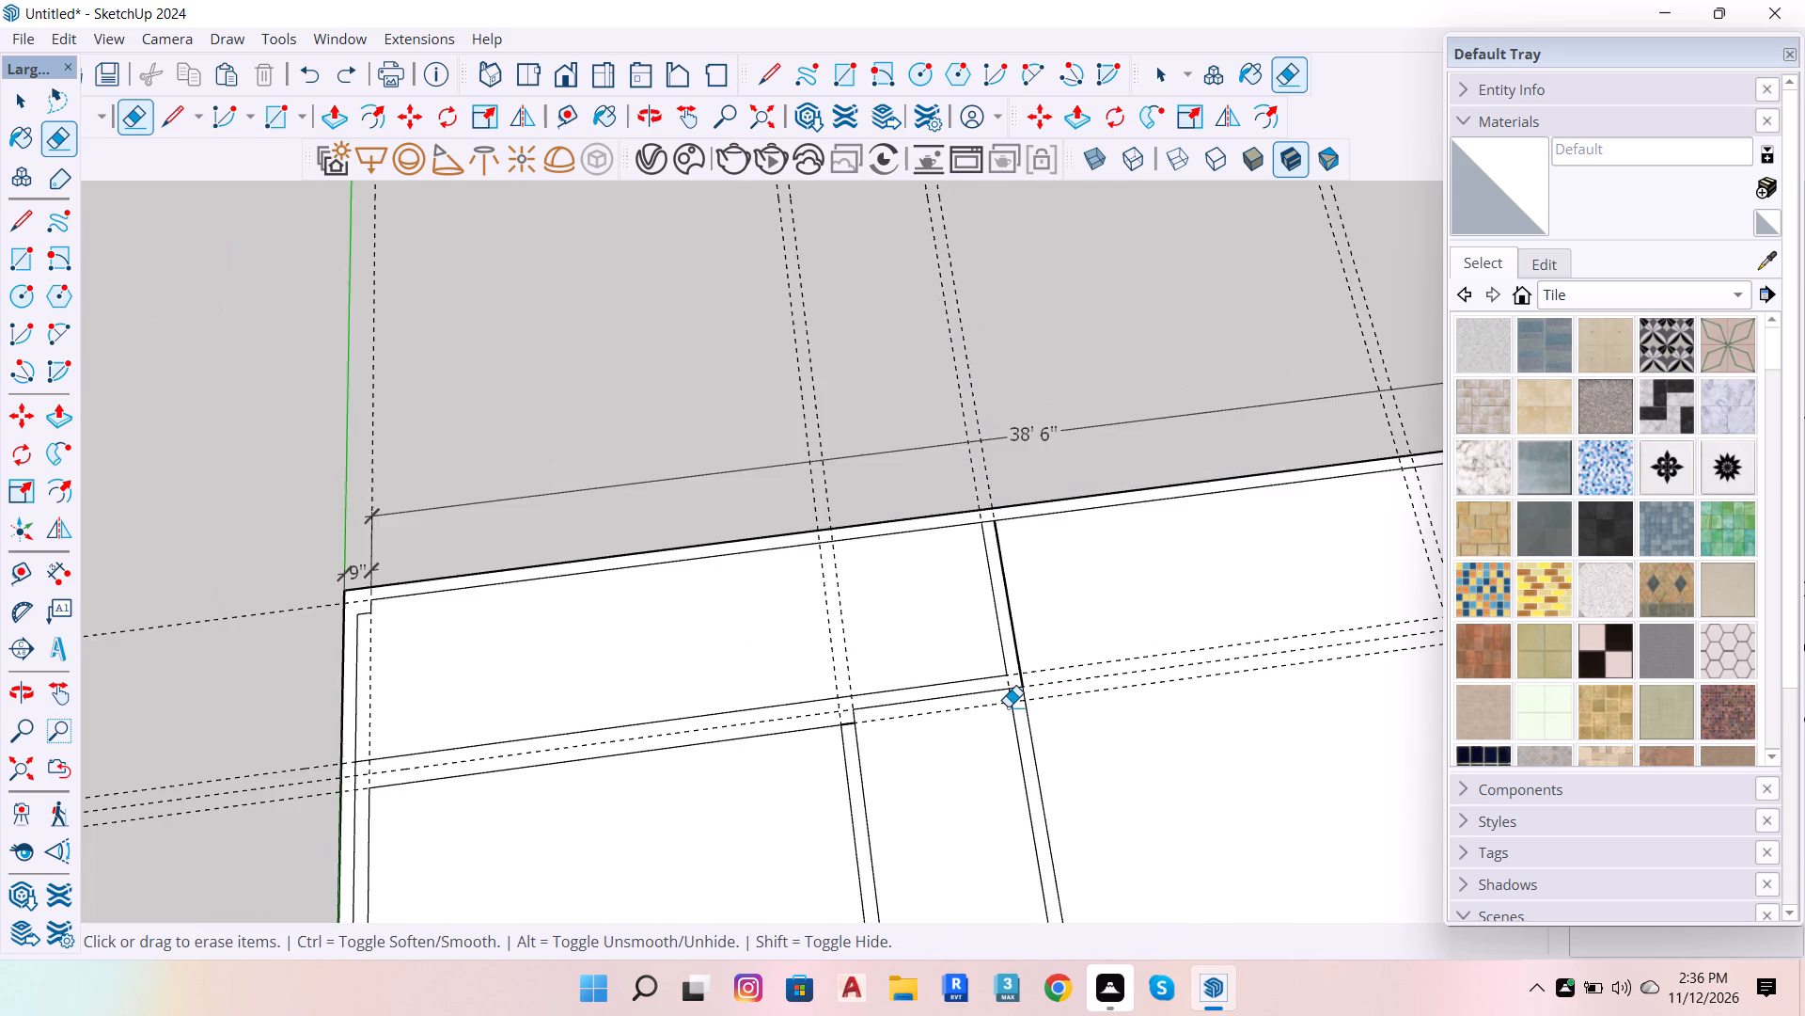
pyautogui.scroll(-7, 1026, 673)
pyautogui.scroll(13, 1059, 620)
pyautogui.scroll(-4, 910, 588)
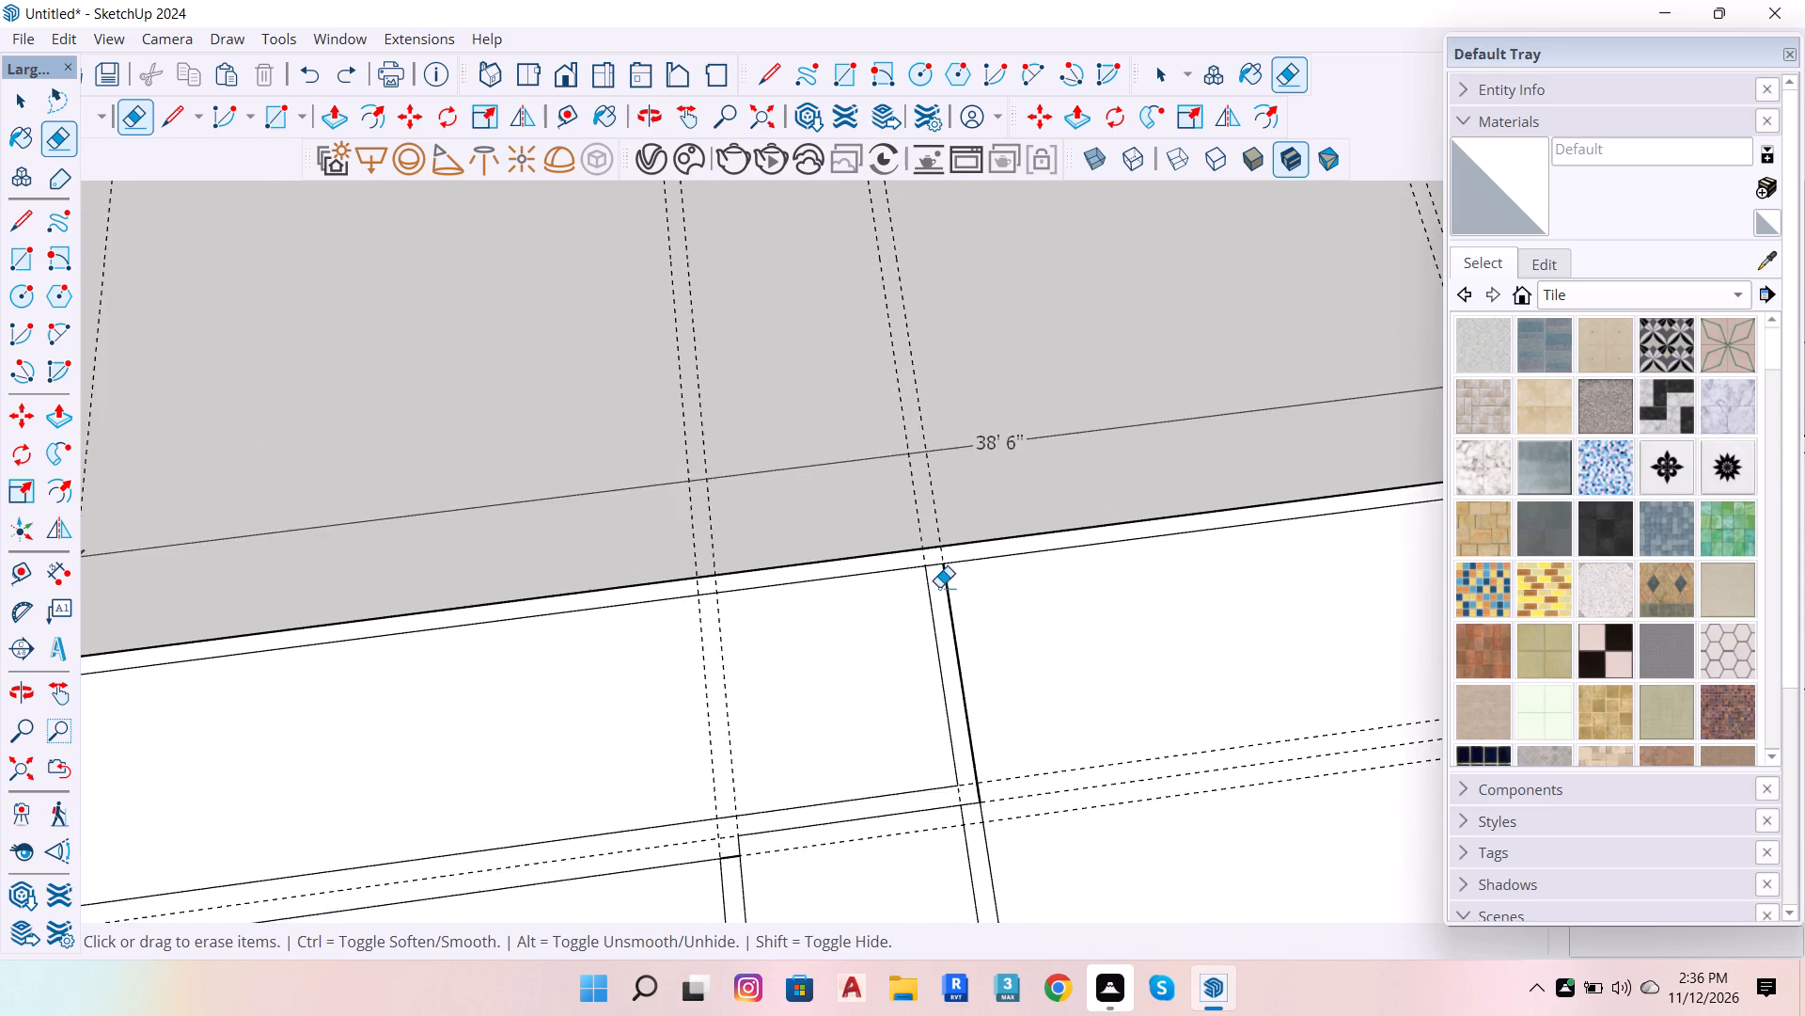
pyautogui.scroll(-6, 942, 585)
pyautogui.scroll(4, 989, 686)
pyautogui.scroll(-6, 1011, 687)
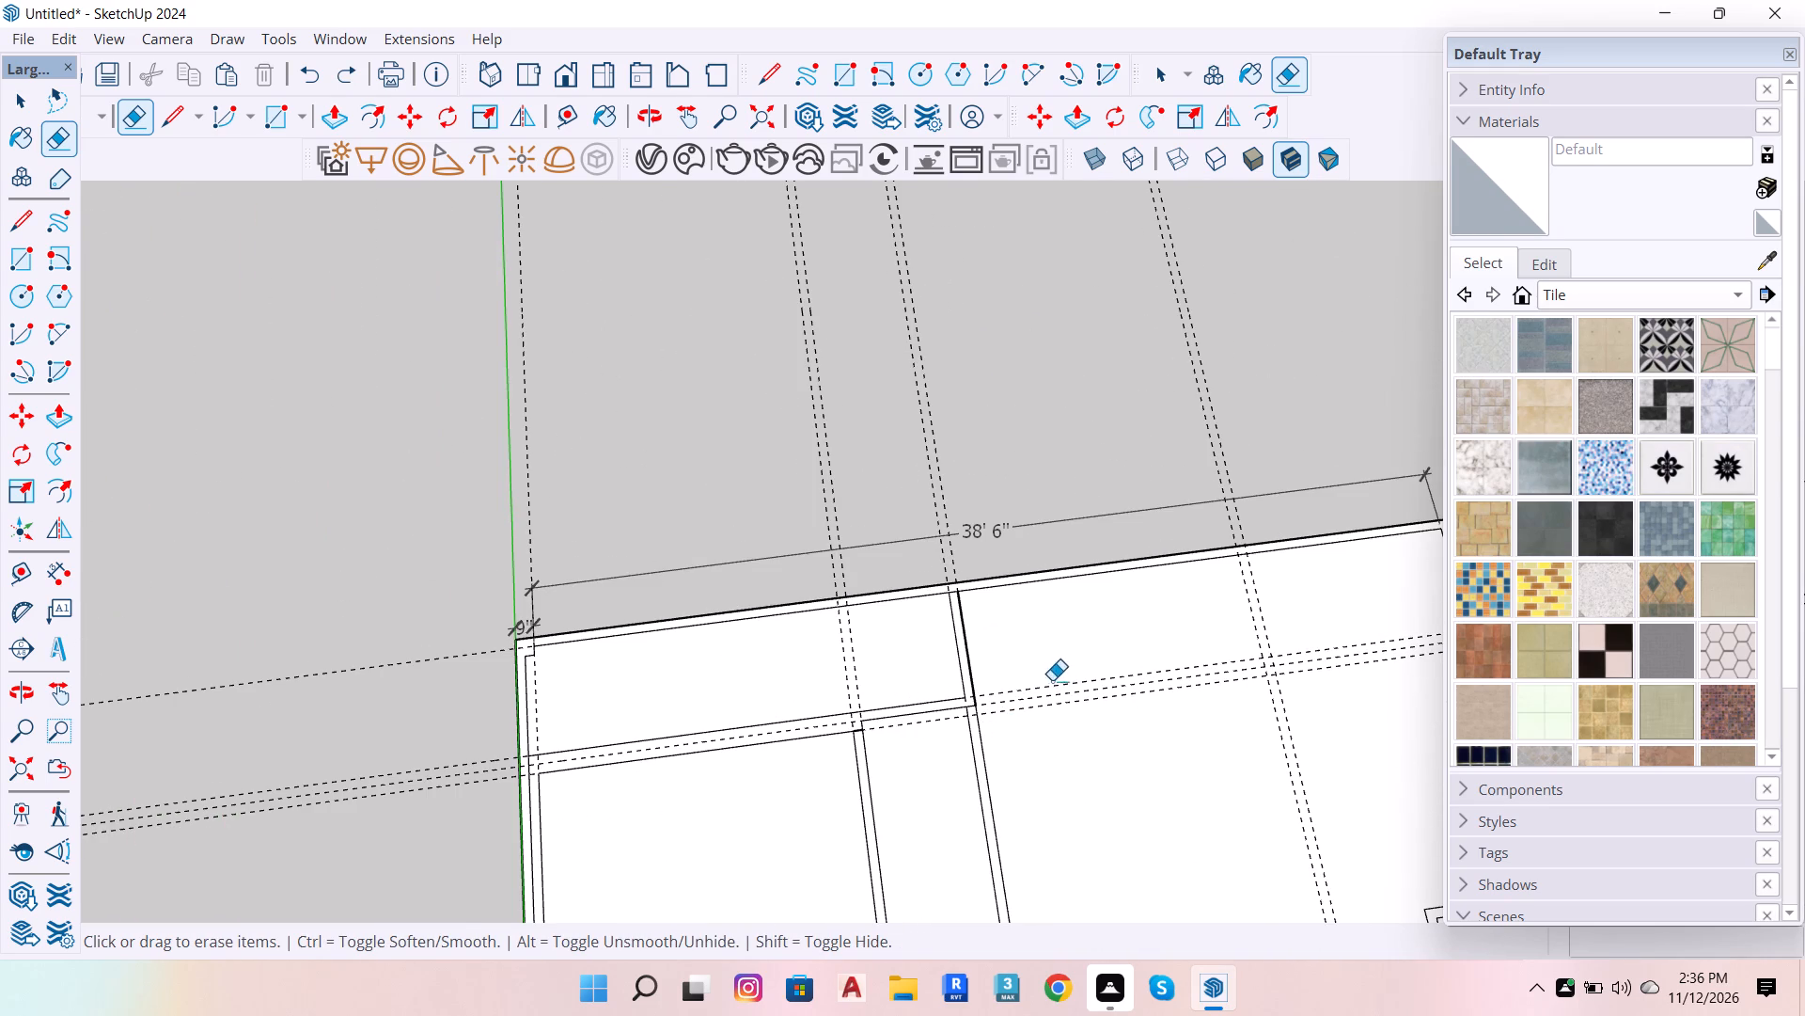
pyautogui.scroll(2, 1051, 679)
pyautogui.scroll(-6, 1028, 623)
pyautogui.press('space')
# Place a guide parallel to the left room's lower wall line, offset 4.5" into the room.
pyautogui.scroll(-5, 1028, 623)
pyautogui.scroll(3, 1117, 874)
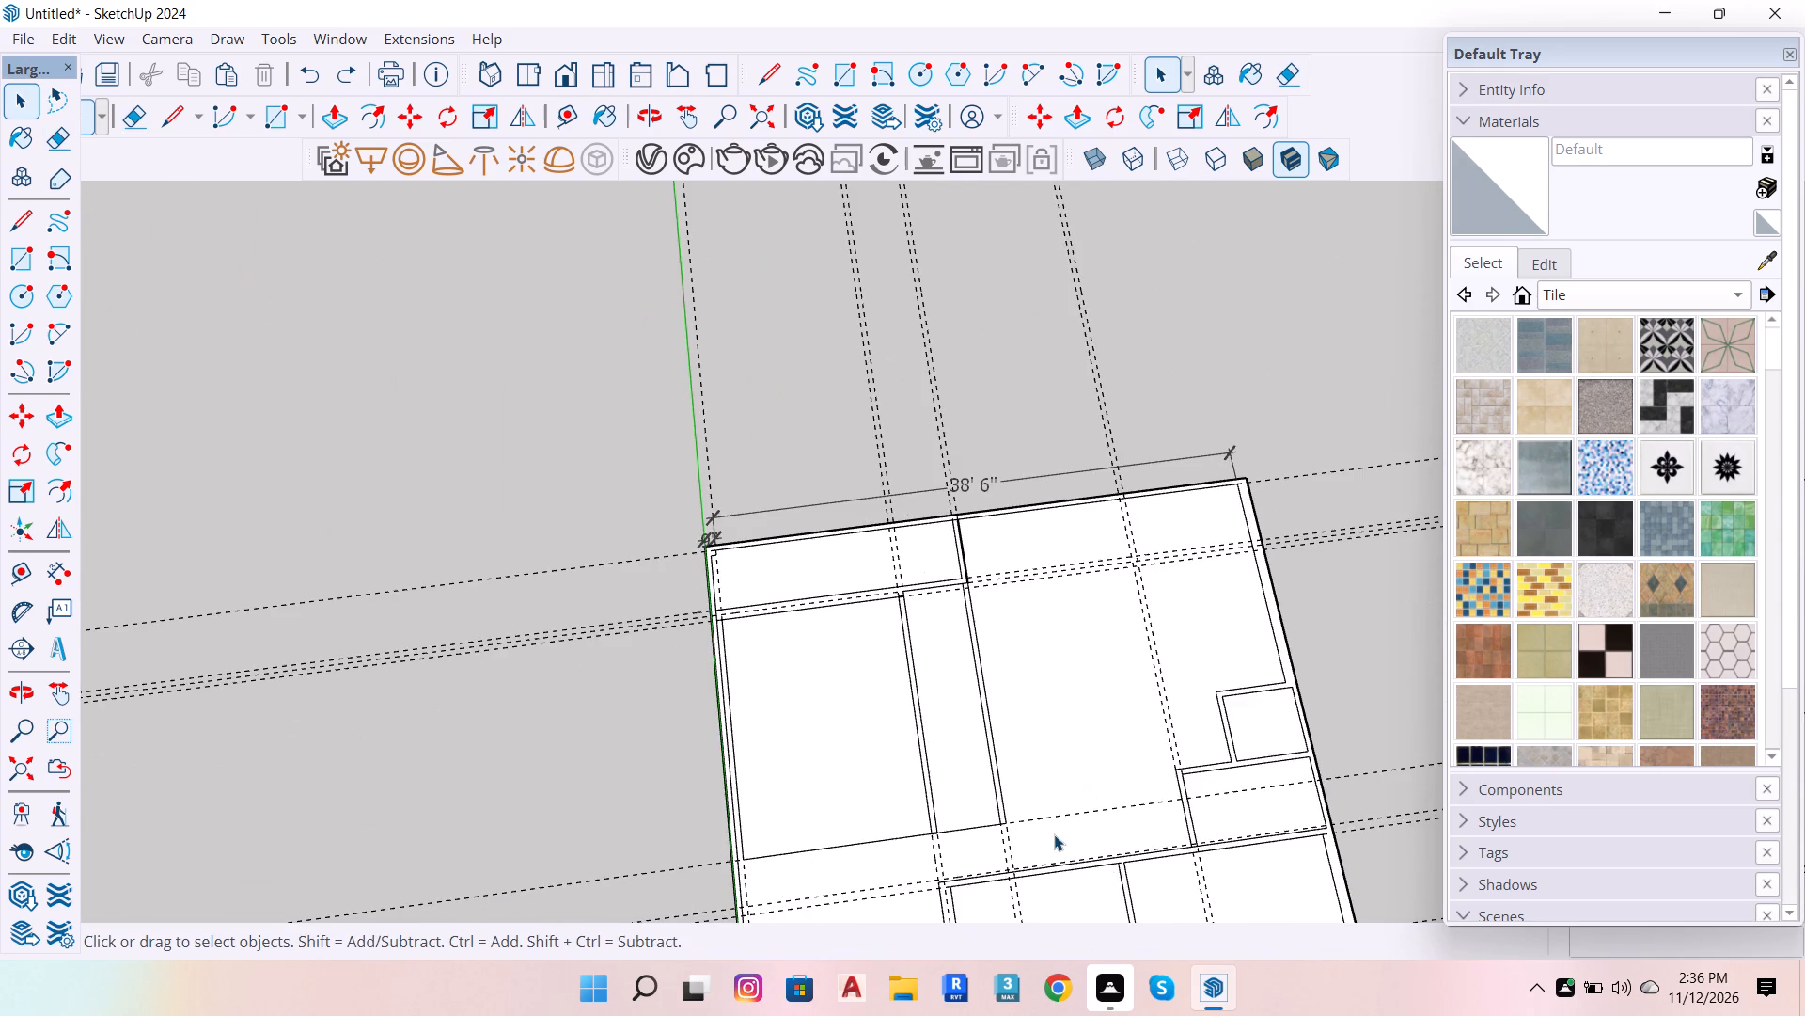
pyautogui.scroll(4, 1046, 827)
pyautogui.scroll(-5, 814, 772)
pyautogui.scroll(5, 739, 822)
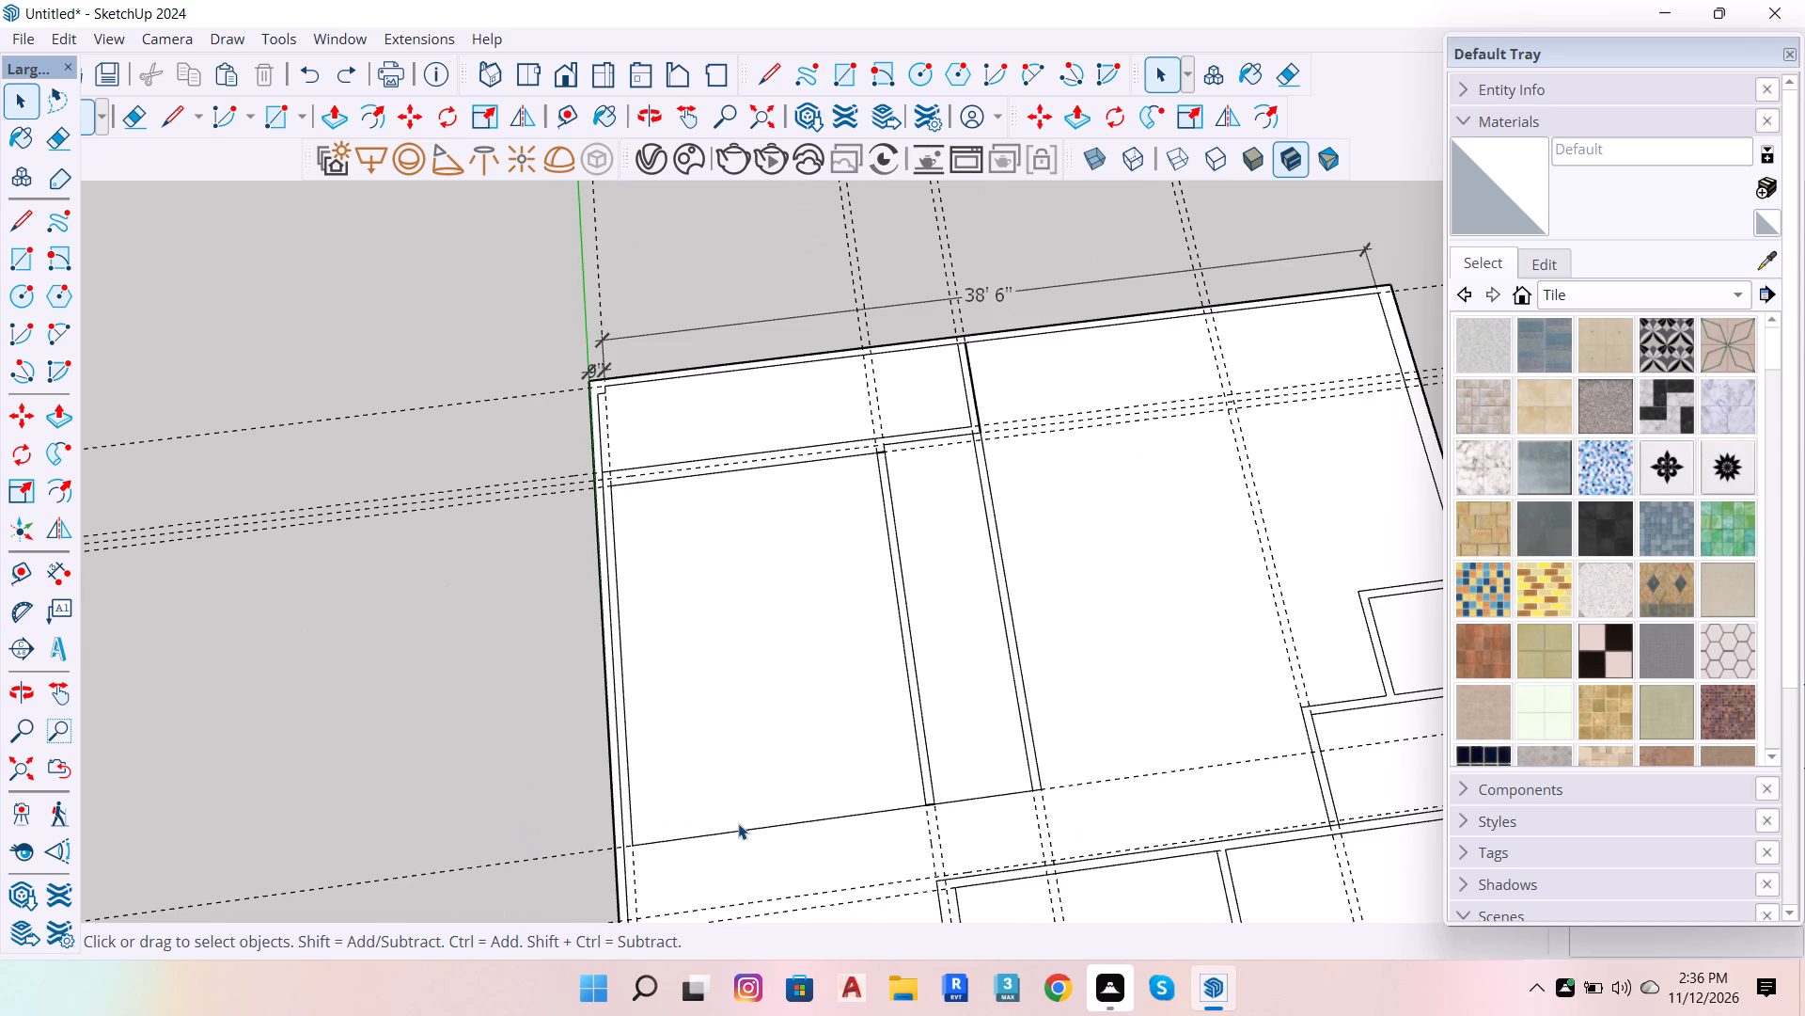
pyautogui.click(755, 826)
pyautogui.press('space')
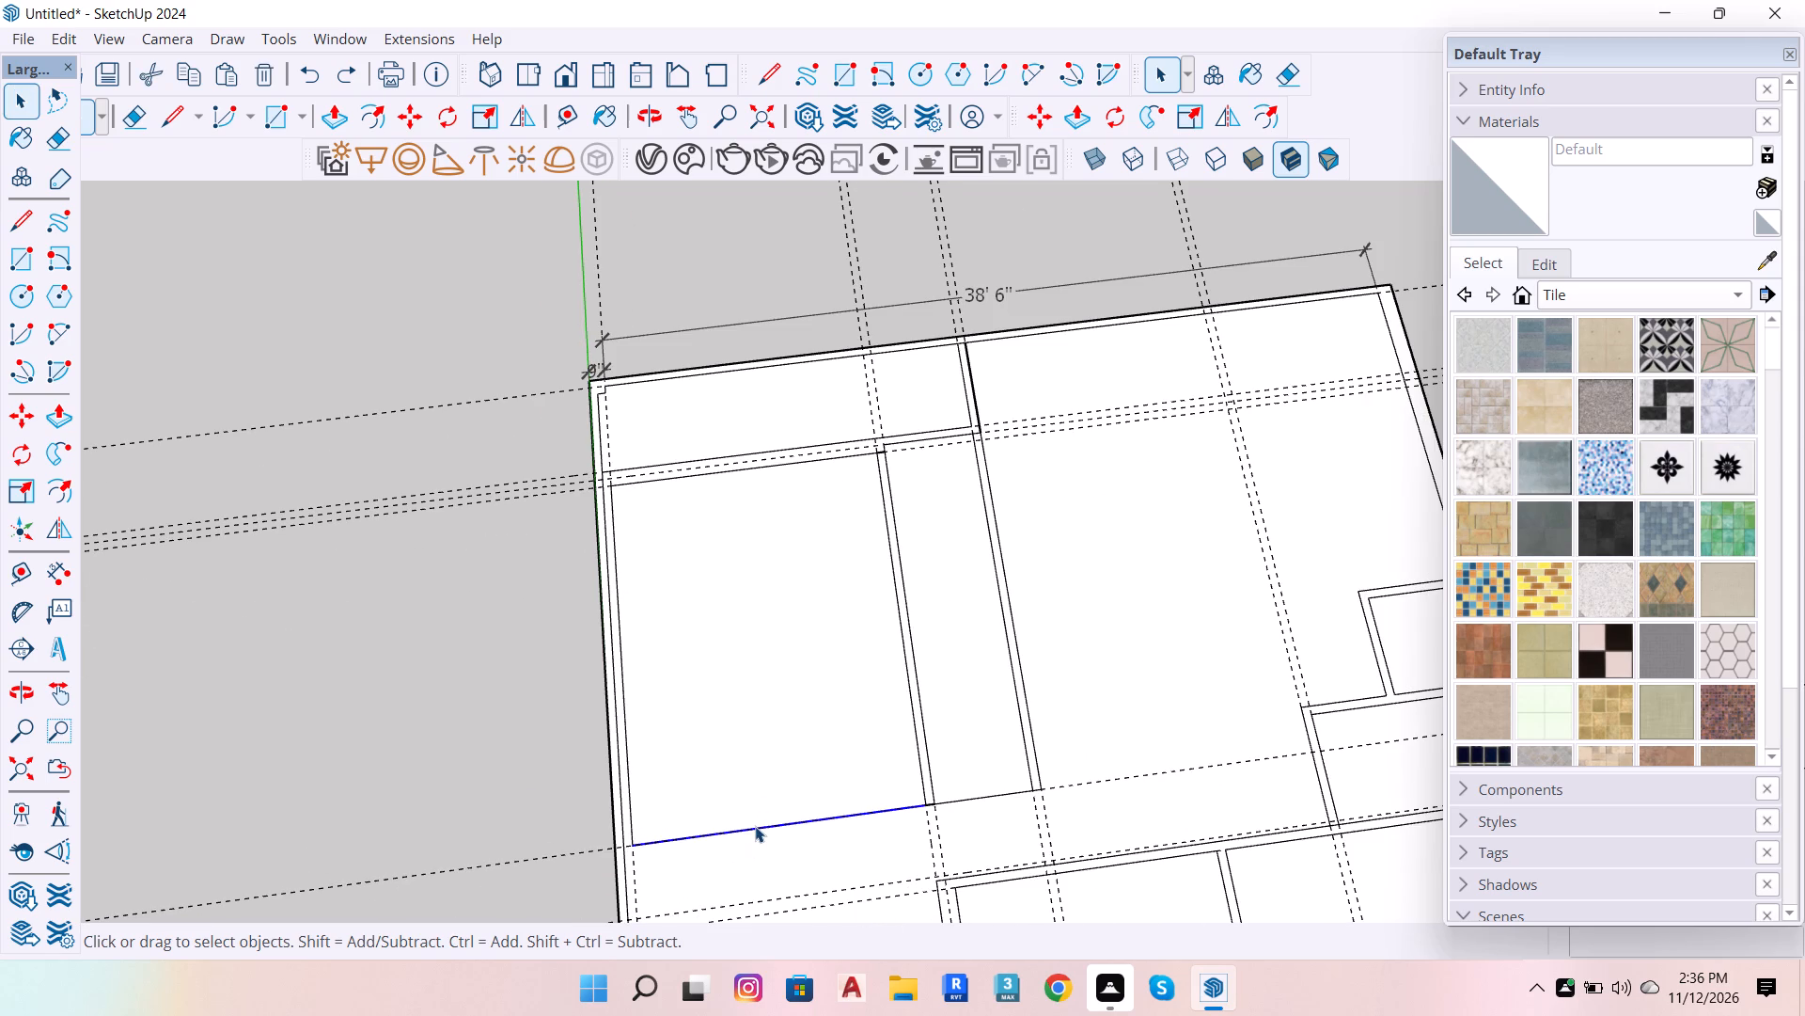
pyautogui.write('t')
pyautogui.click(758, 831)
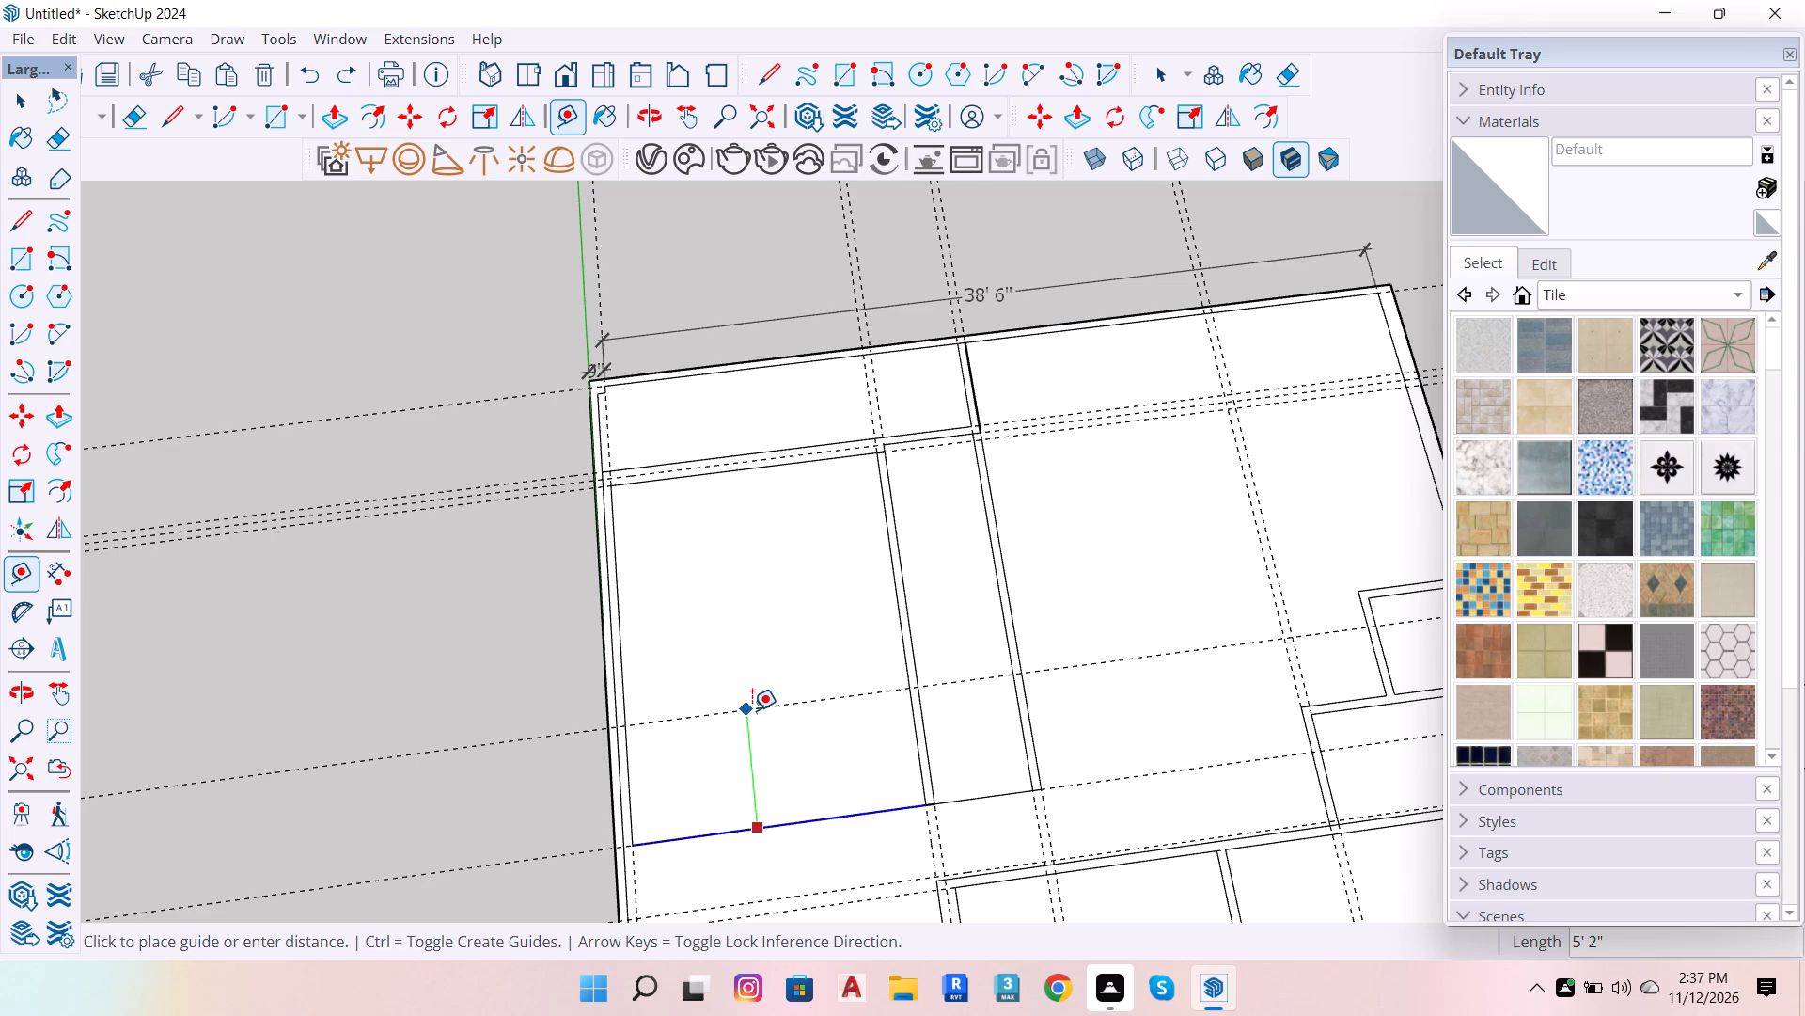
pyautogui.write('4.5')
pyautogui.press('Return')
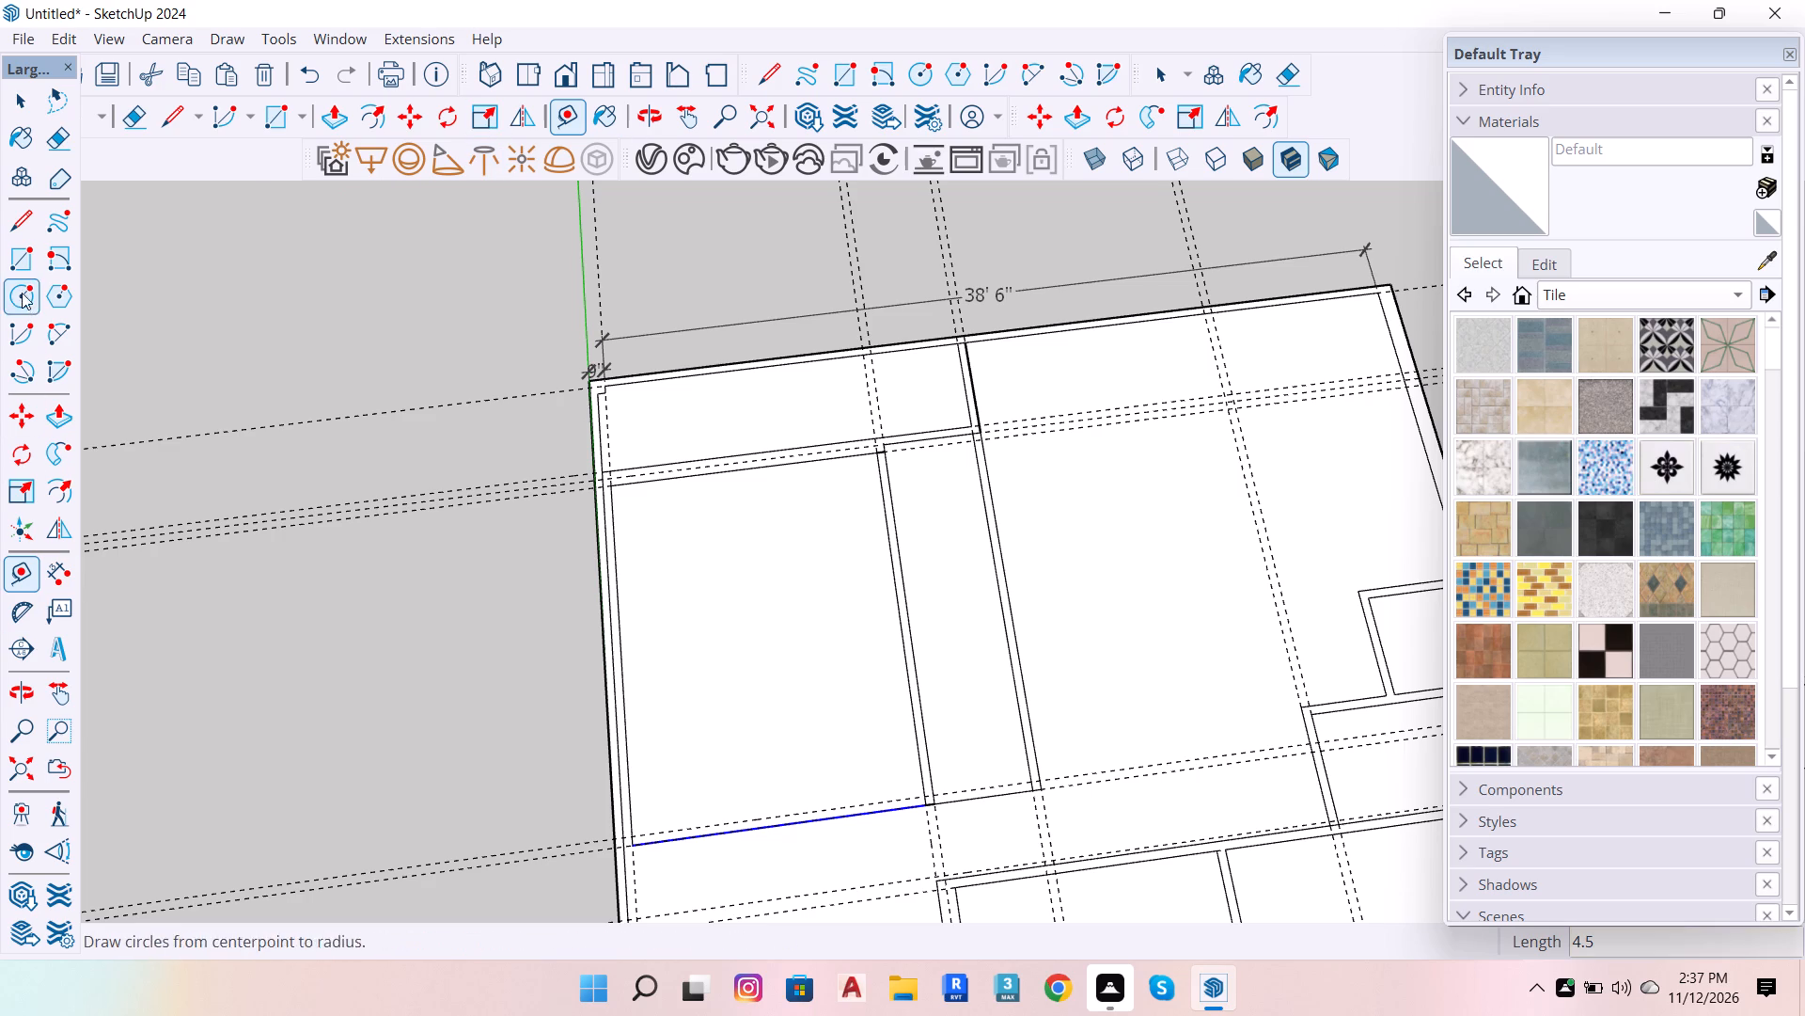
# Draw a 13' line along the new guide from the left room's outer side-wall face to the opposite side wall's far face.
pyautogui.click(17, 211)
pyautogui.scroll(6, 708, 826)
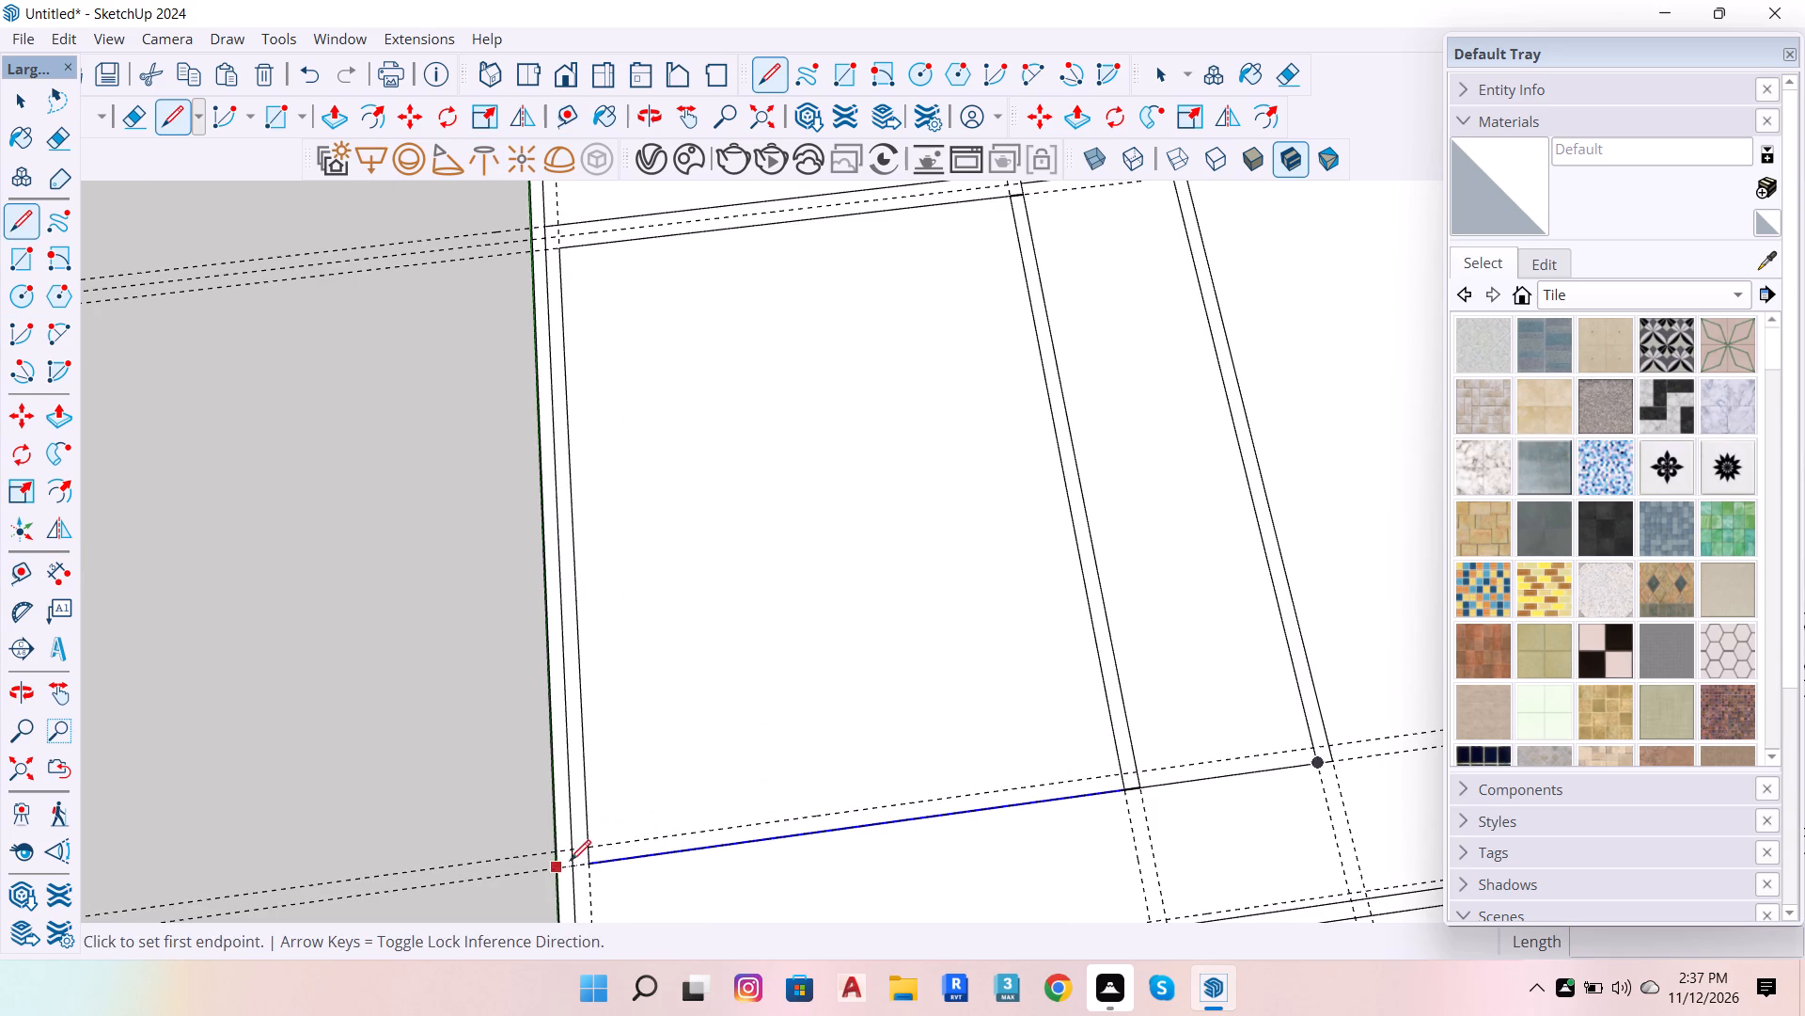
pyautogui.click(586, 845)
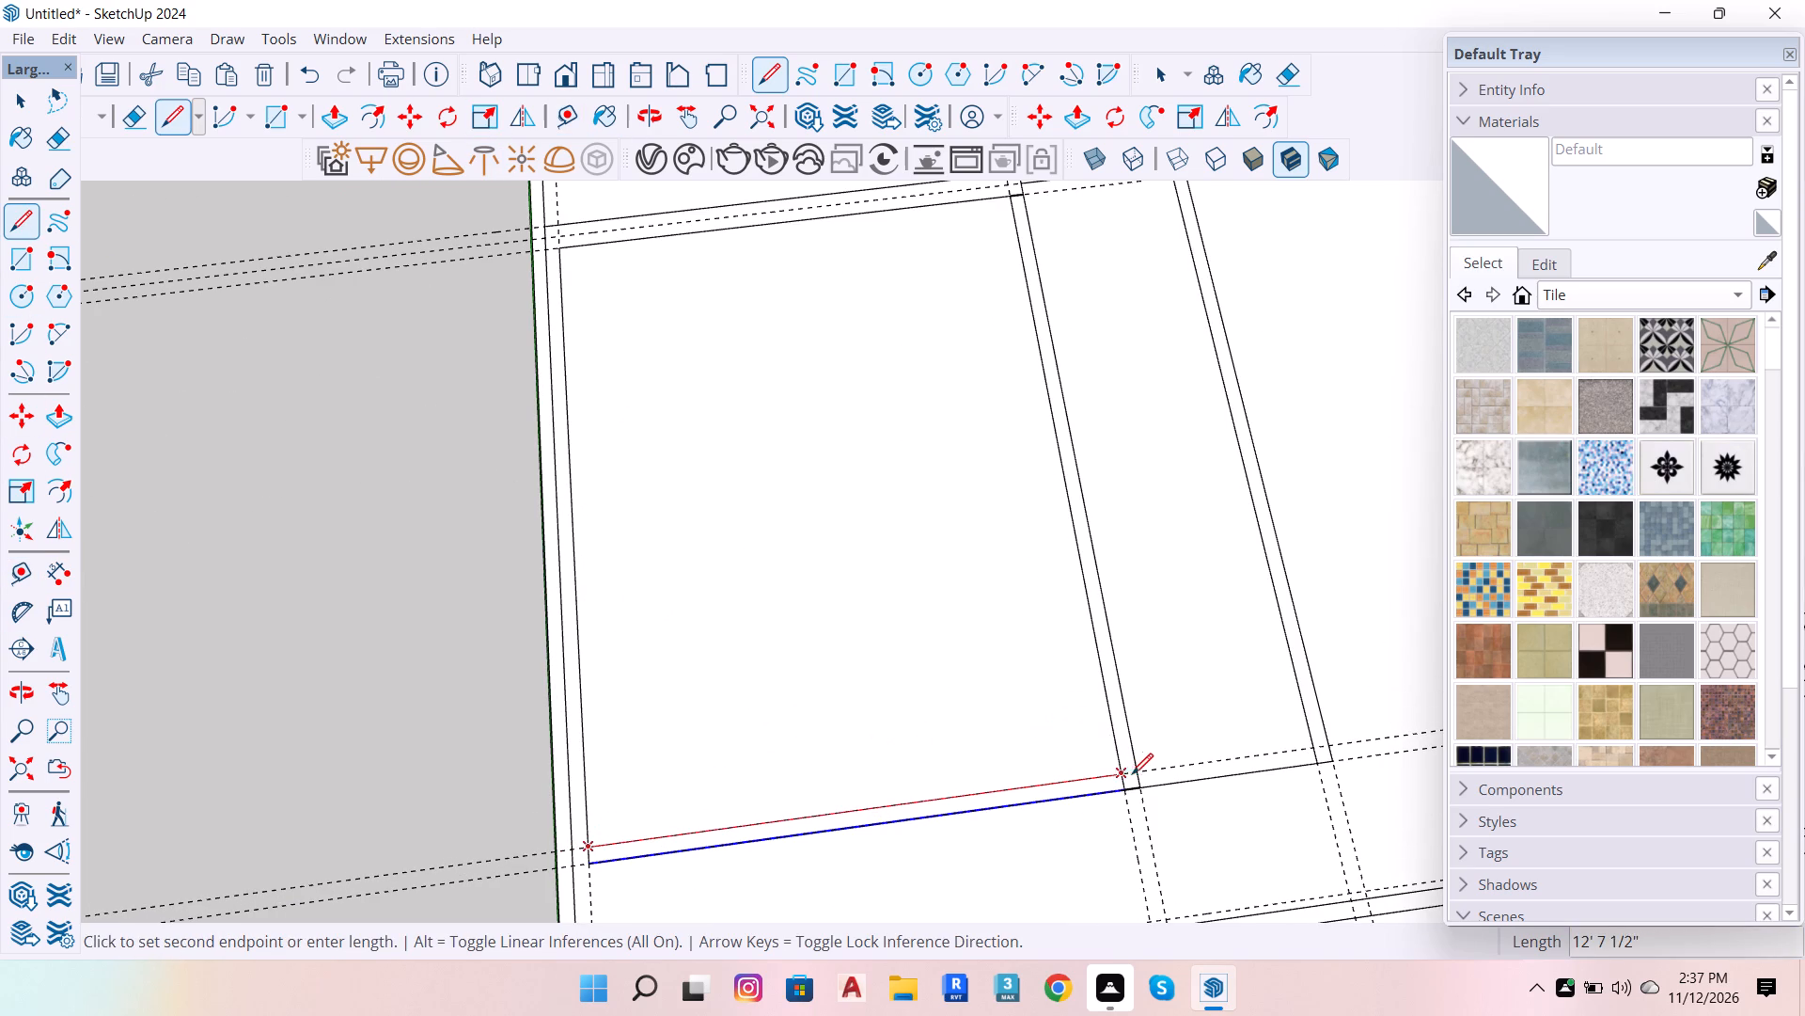
pyautogui.click(1132, 774)
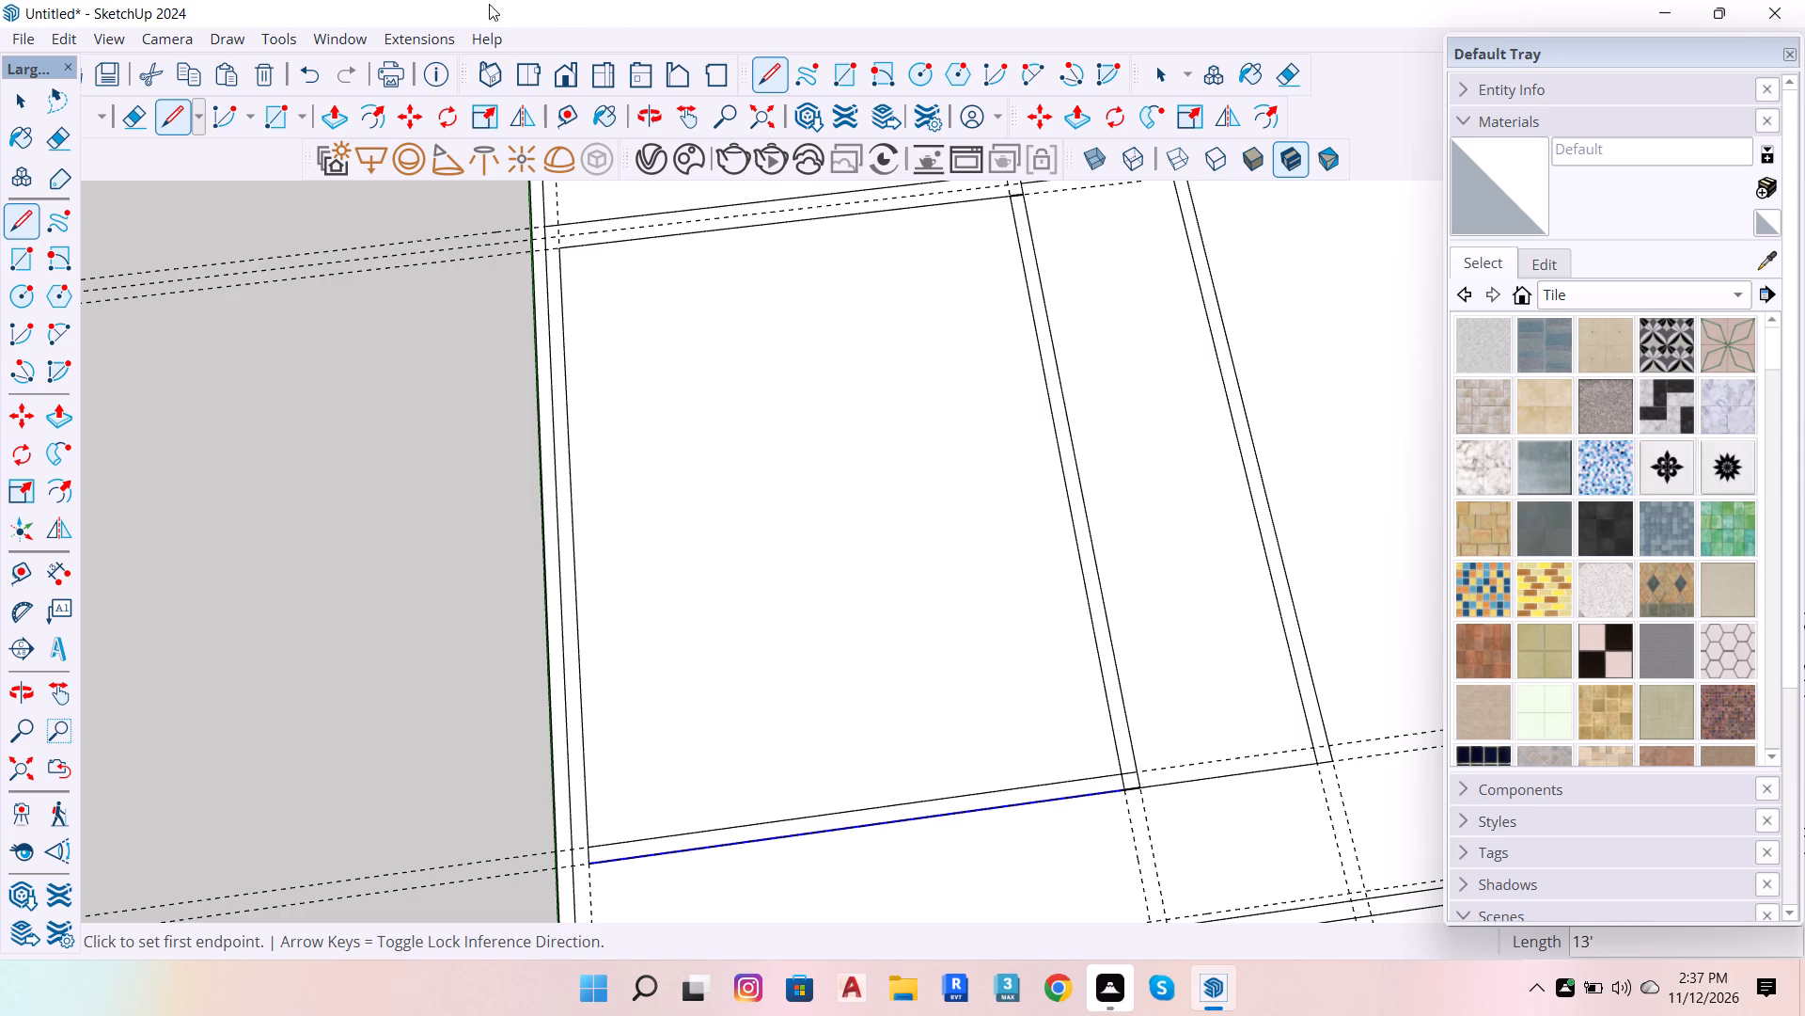
# Erase the inner side-wall stub between the two lower wall lines and its guide at the left room's corner beside the passage.
pyautogui.click(1295, 65)
pyautogui.scroll(7, 1230, 648)
pyautogui.scroll(-6, 1120, 729)
pyautogui.scroll(8, 1091, 800)
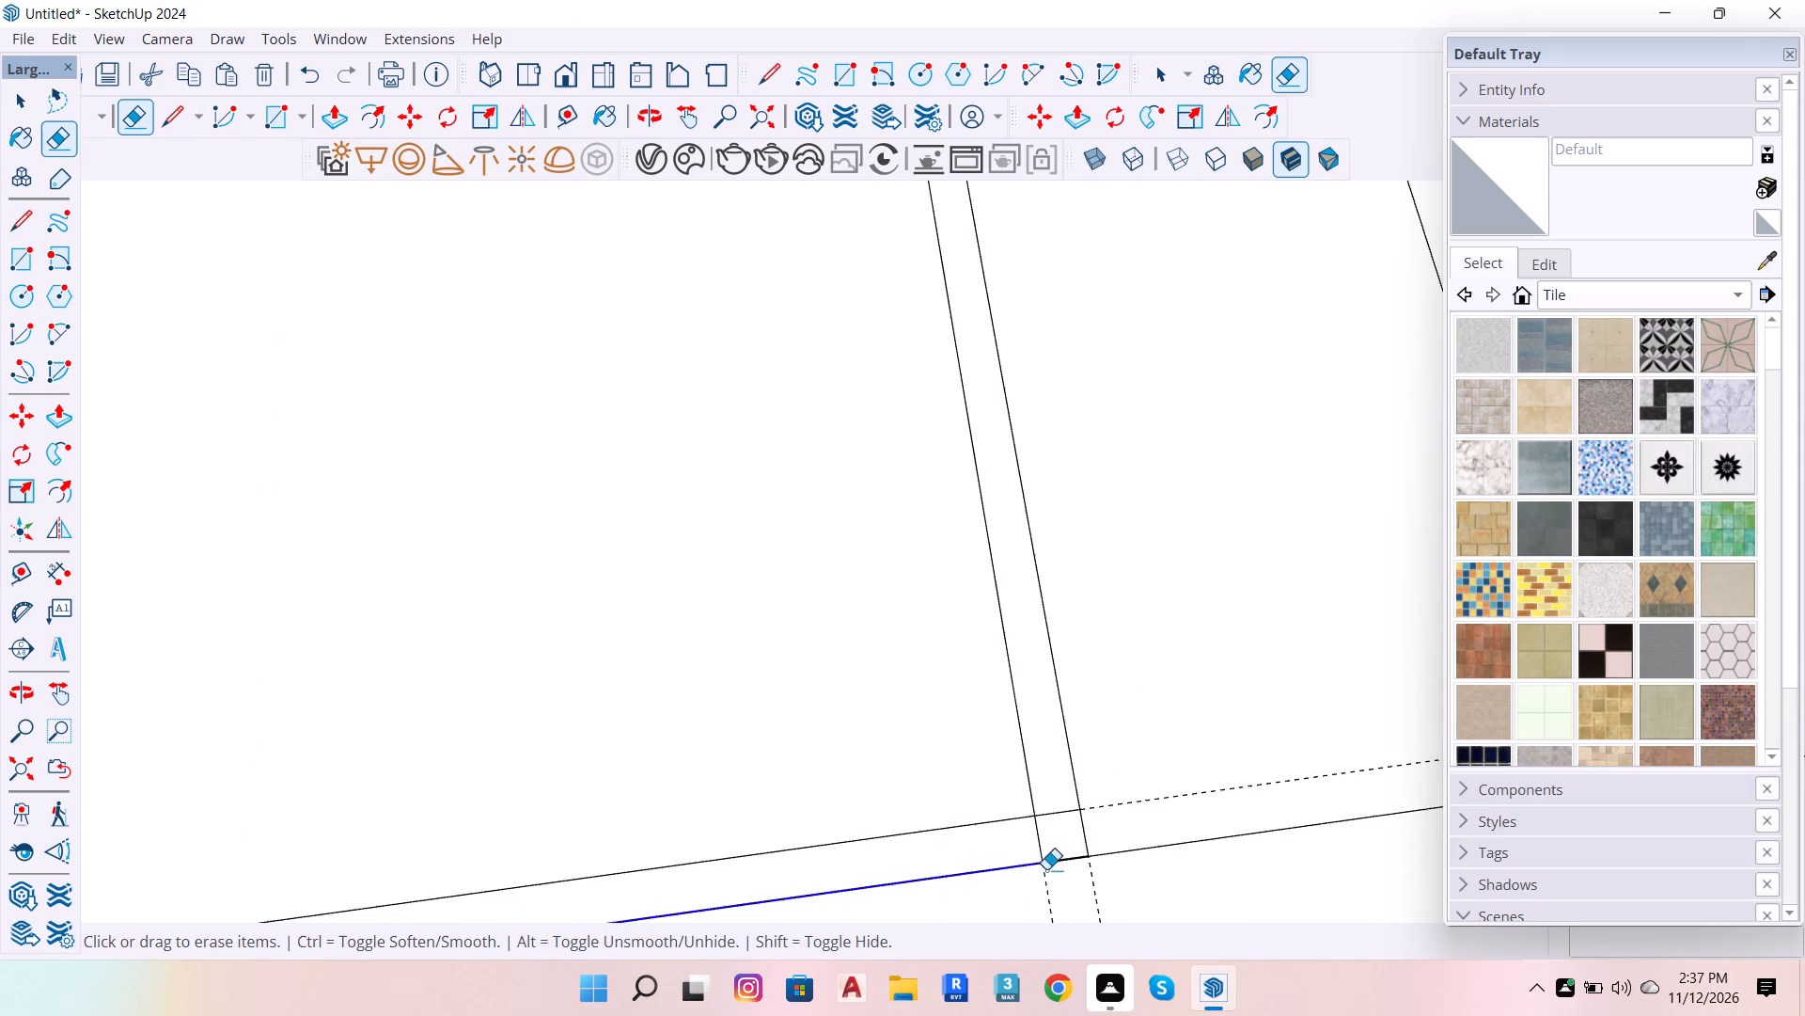
pyautogui.scroll(5, 1048, 849)
pyautogui.moveTo(1048, 847); pyautogui.dragTo(1013, 844)
pyautogui.scroll(-19, 1170, 746)
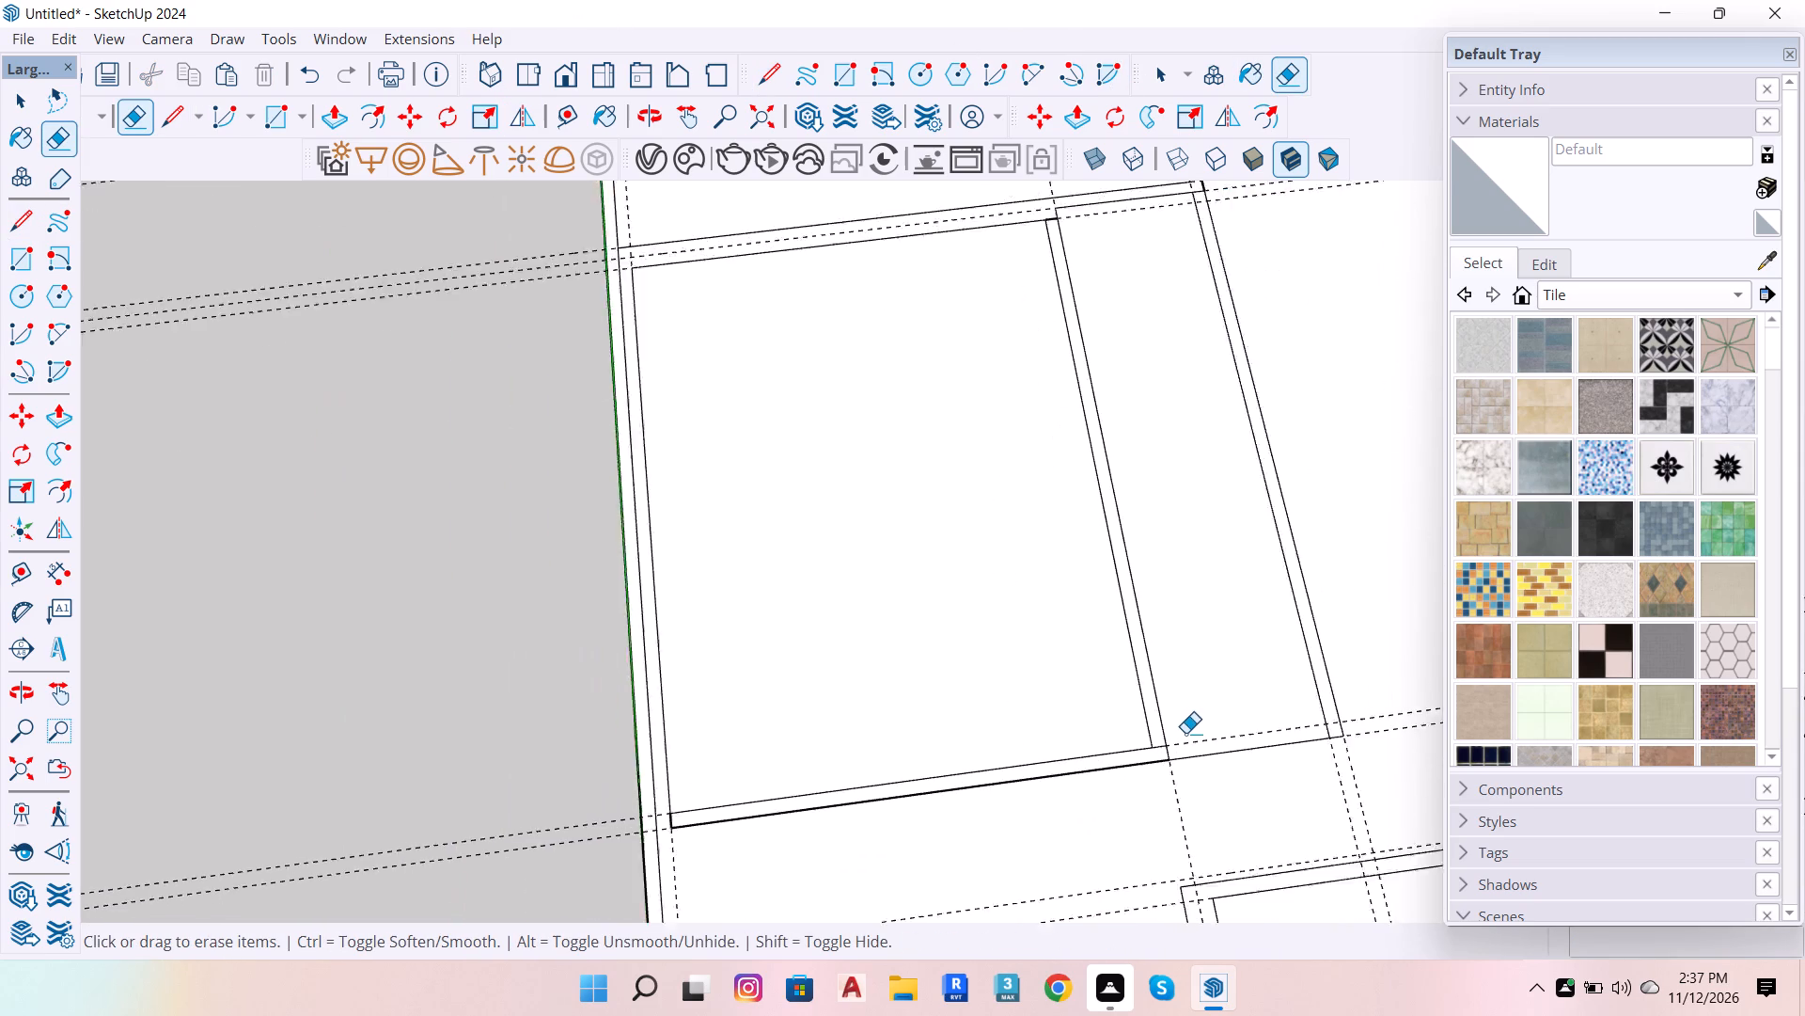
# Erase the inner wall-edge stub and its guide at the left room's lower corner beside the outer wall.
pyautogui.scroll(-3, 1185, 733)
pyautogui.scroll(7, 880, 820)
pyautogui.scroll(8, 785, 770)
pyautogui.moveTo(894, 746); pyautogui.dragTo(919, 738)
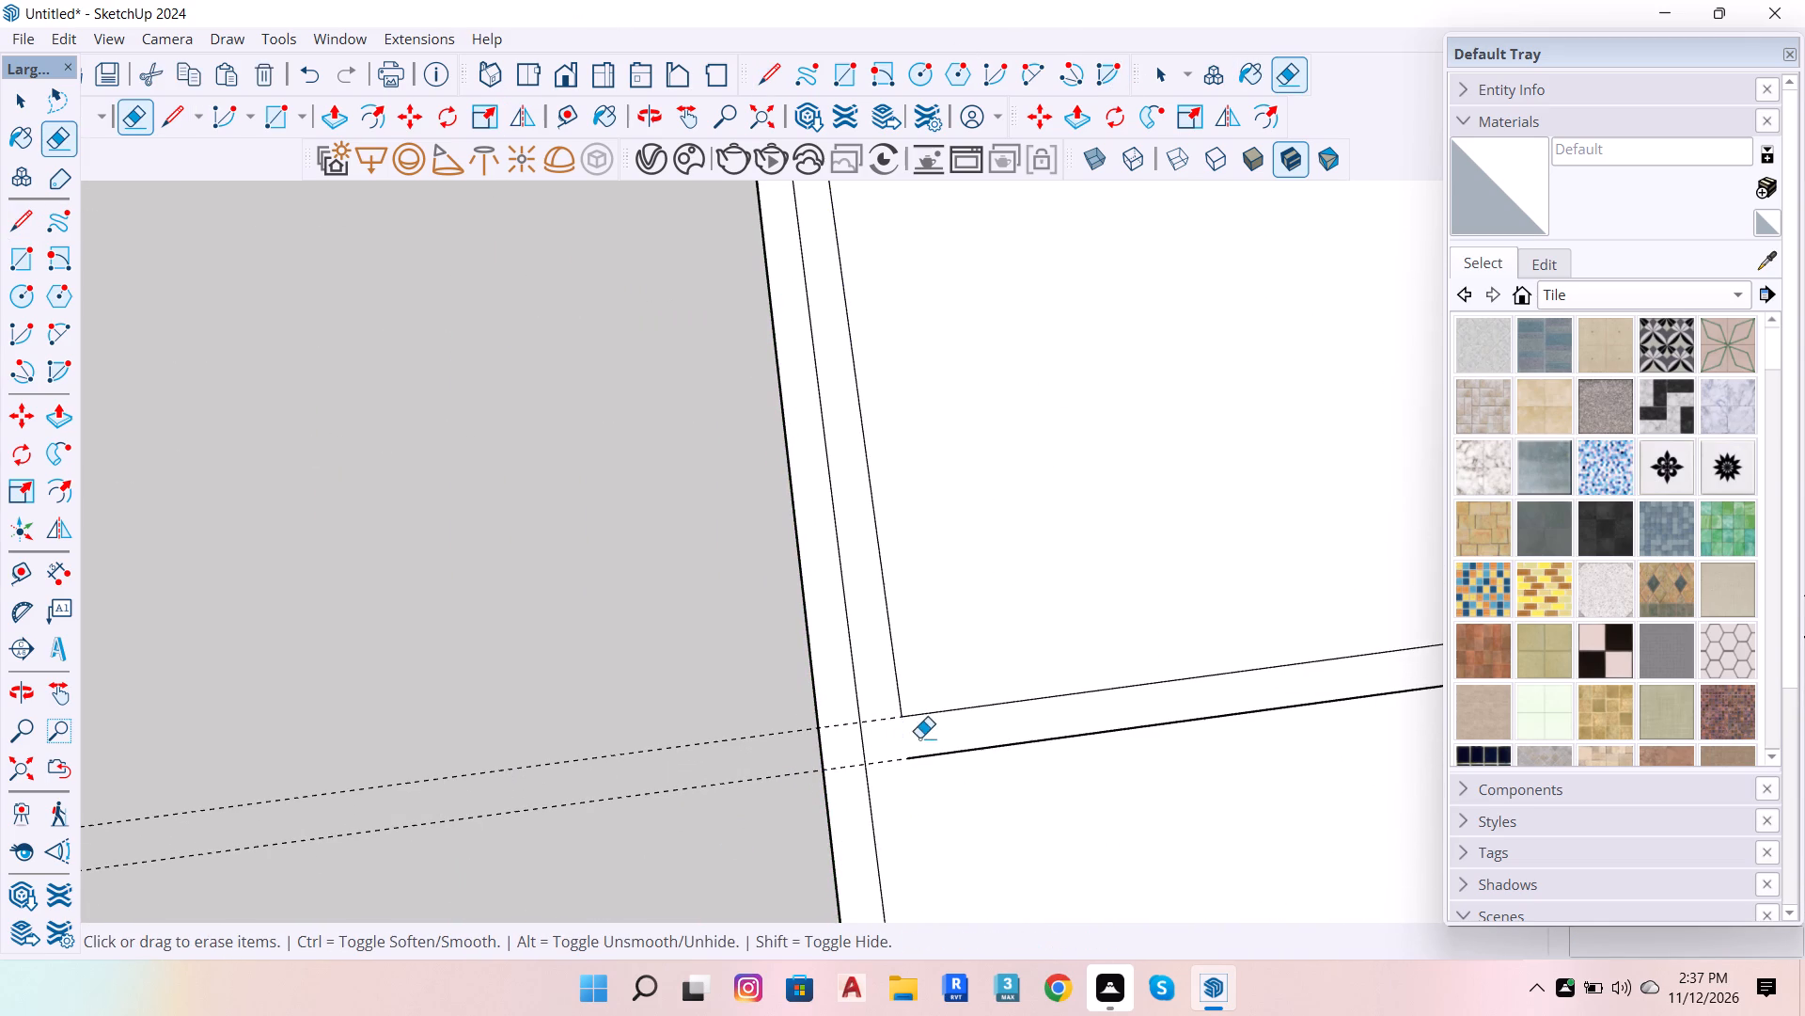
pyautogui.scroll(-13, 882, 718)
pyautogui.scroll(4, 883, 770)
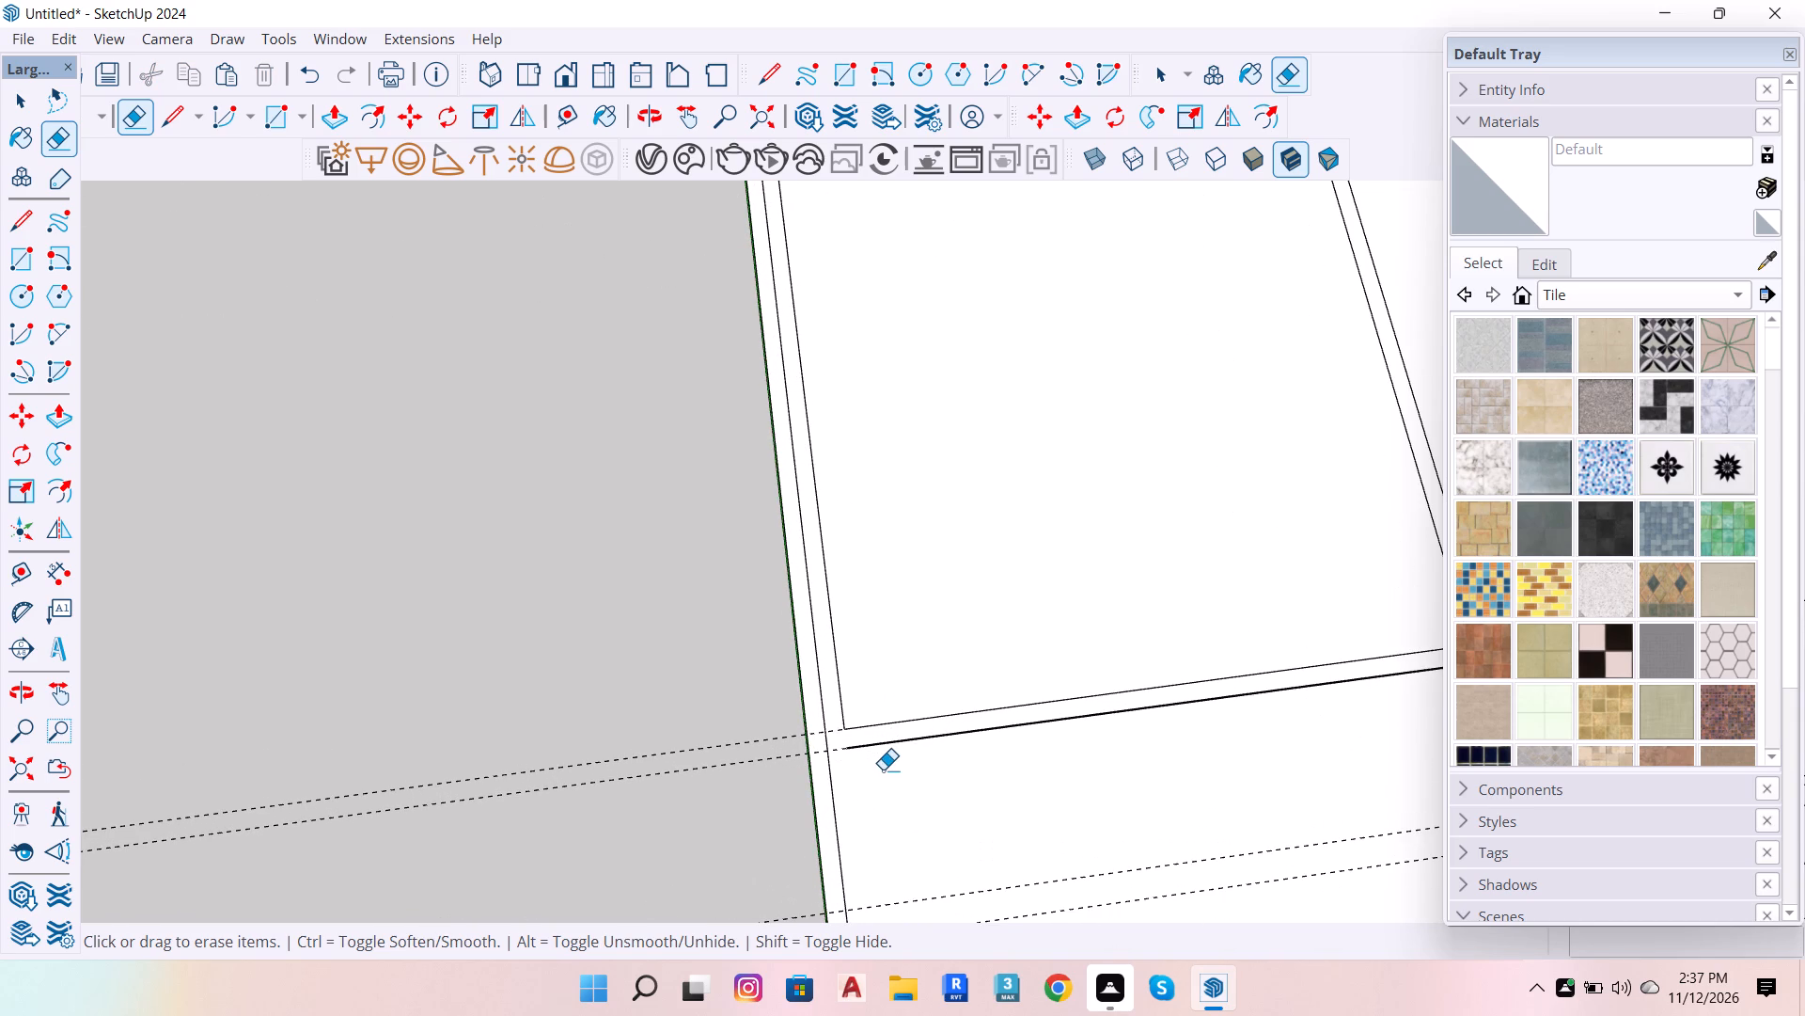
pyautogui.press('space')
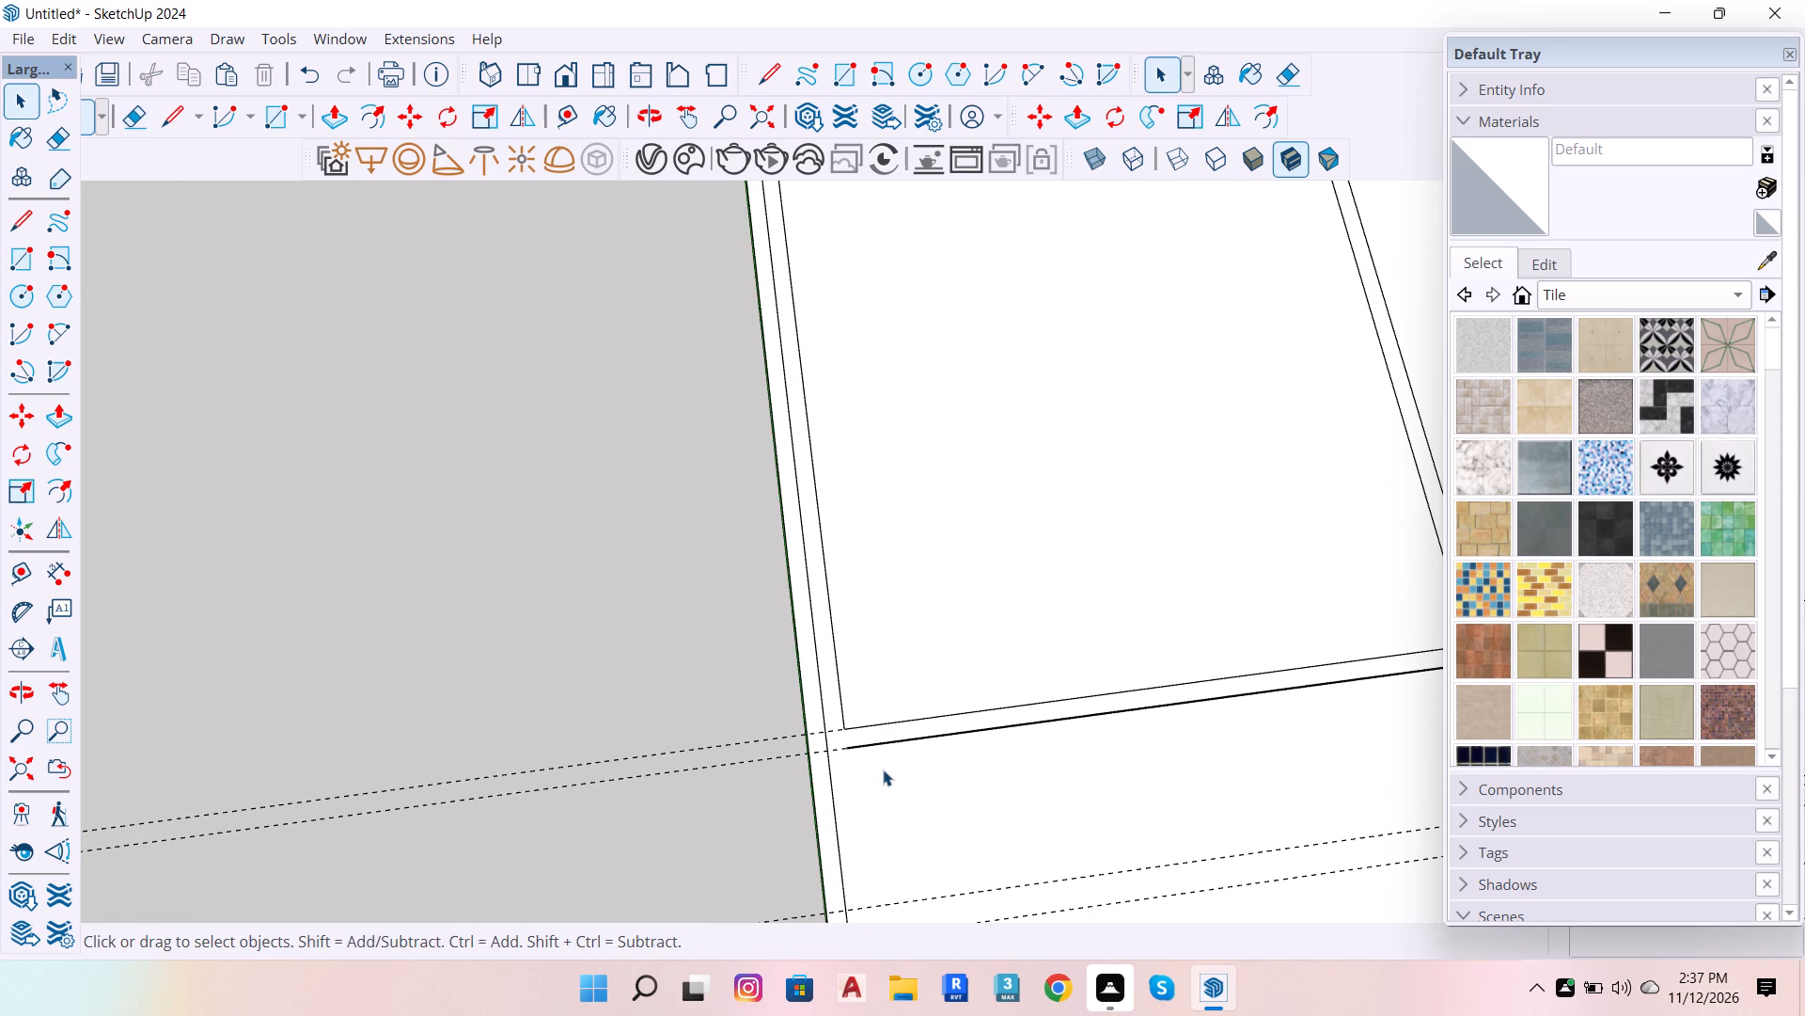
# Extend the left room's lower wall line with a short segment to the adjacent outer-wall line.
pyautogui.press('l')
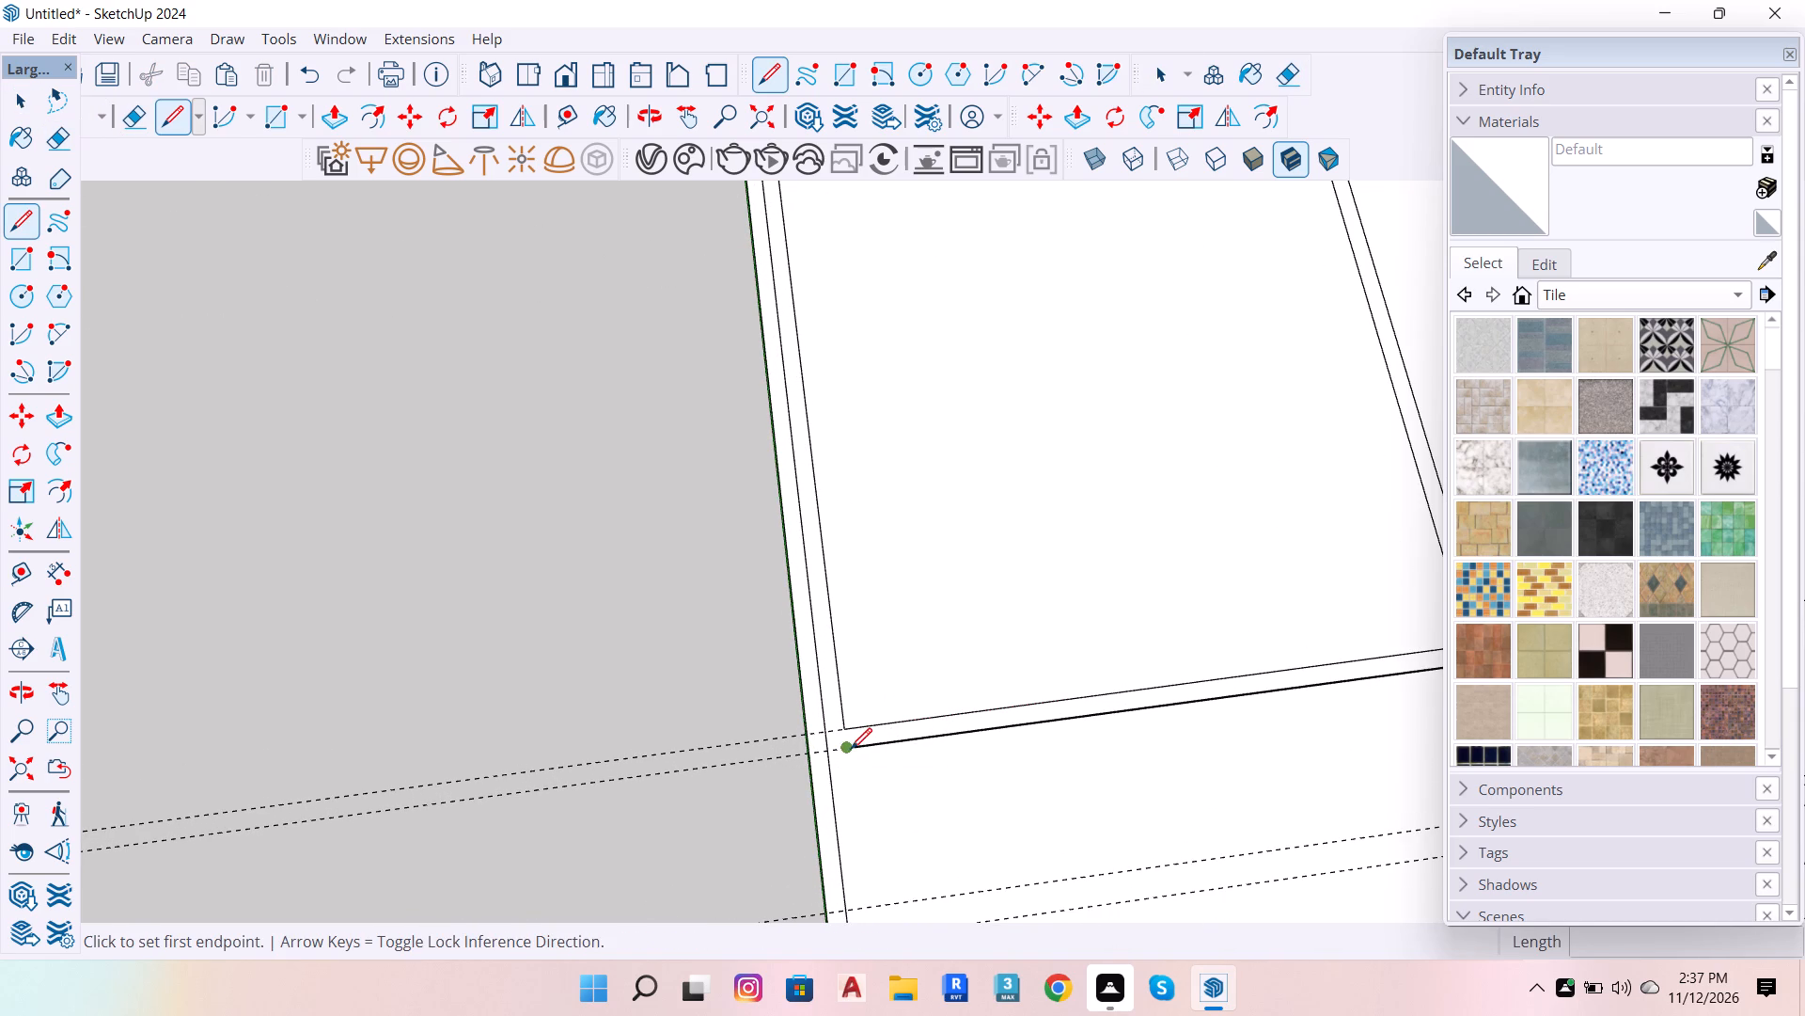
pyautogui.click(851, 749)
pyautogui.click(828, 746)
pyautogui.scroll(-10, 818, 750)
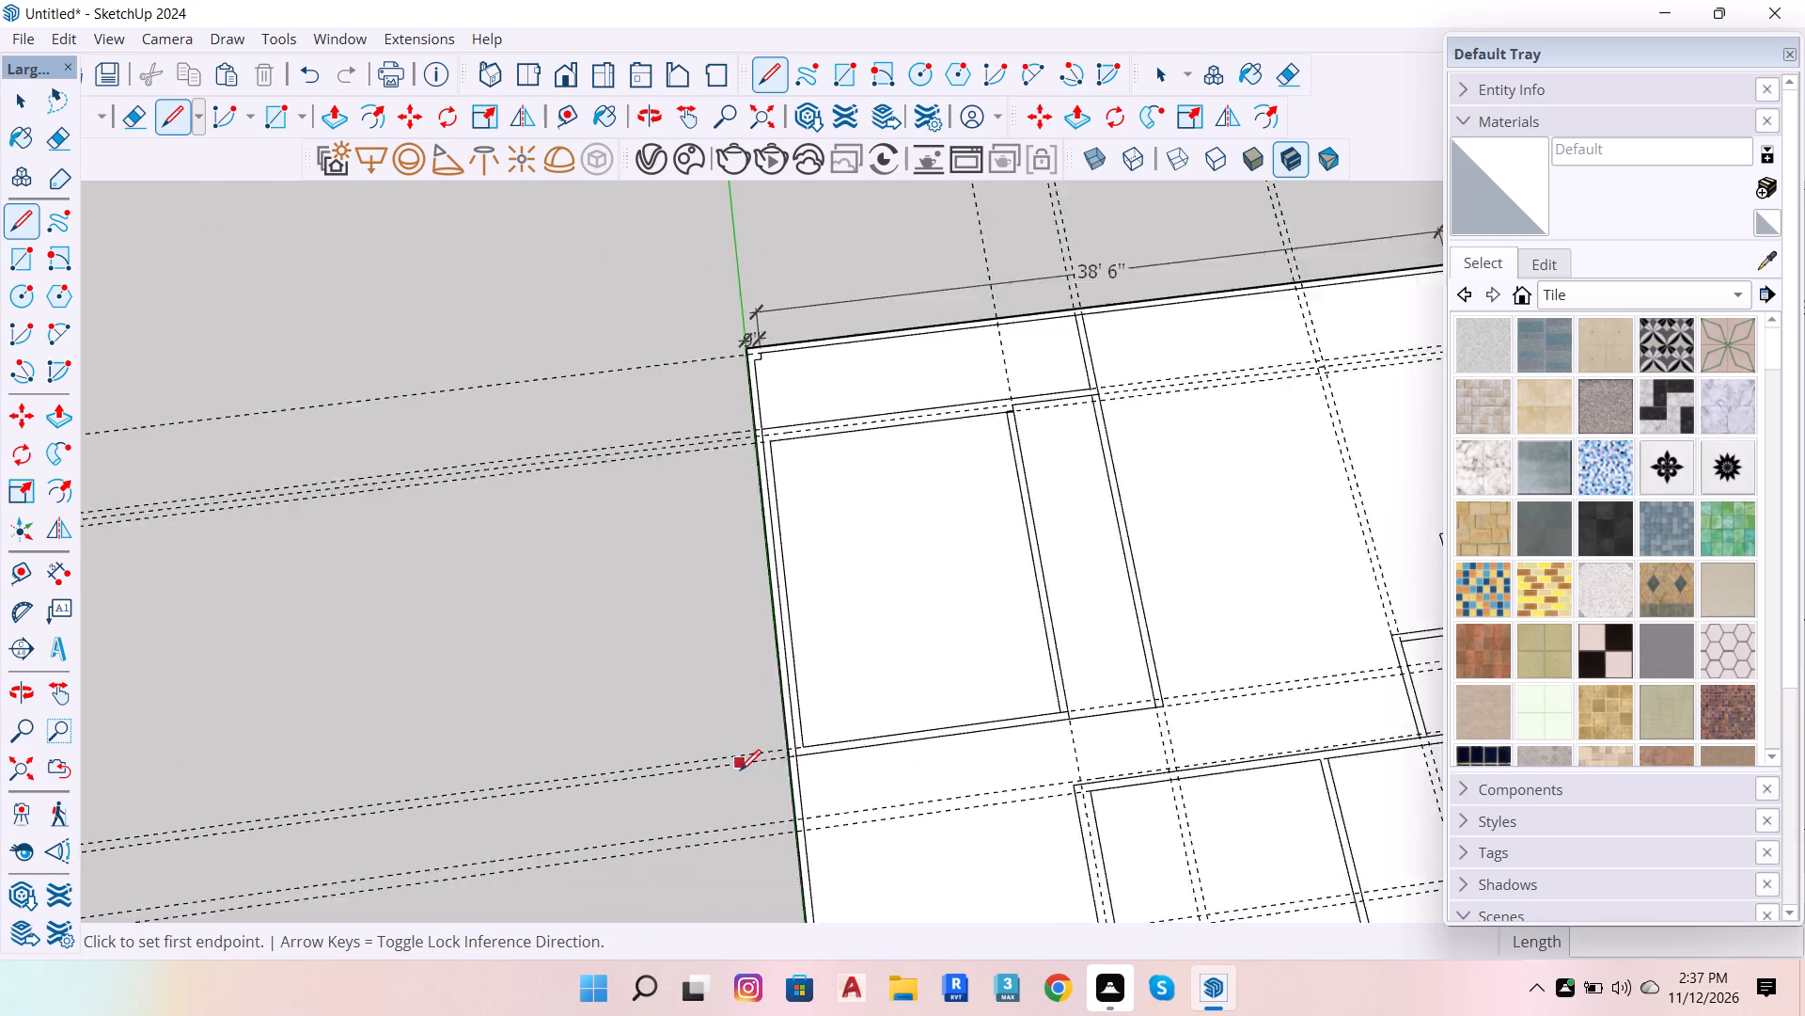
pyautogui.scroll(-2, 740, 770)
pyautogui.scroll(10, 1083, 741)
pyautogui.press('space')
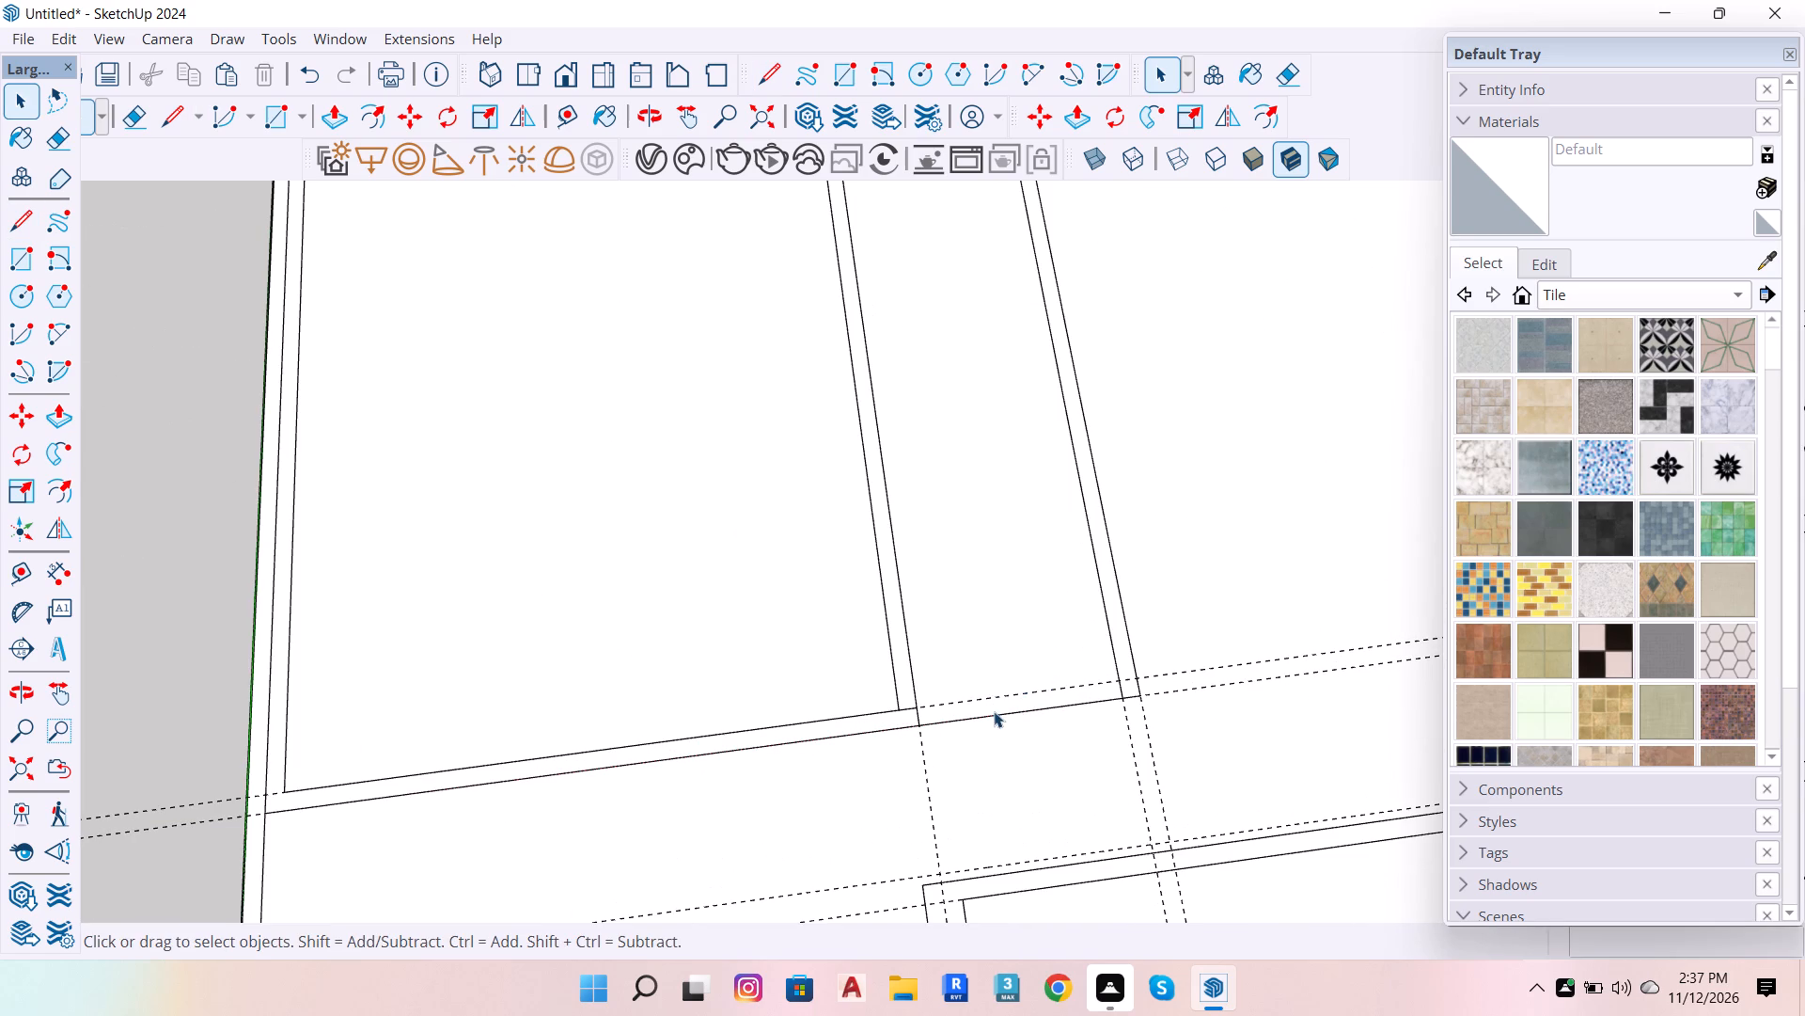
# Place a guide 8' below the cross wall's lower face in the narrow passage, and a second guide 4.5" below it.
pyautogui.scroll(-6, 893, 741)
pyautogui.scroll(4, 853, 78)
pyautogui.scroll(4, 935, 276)
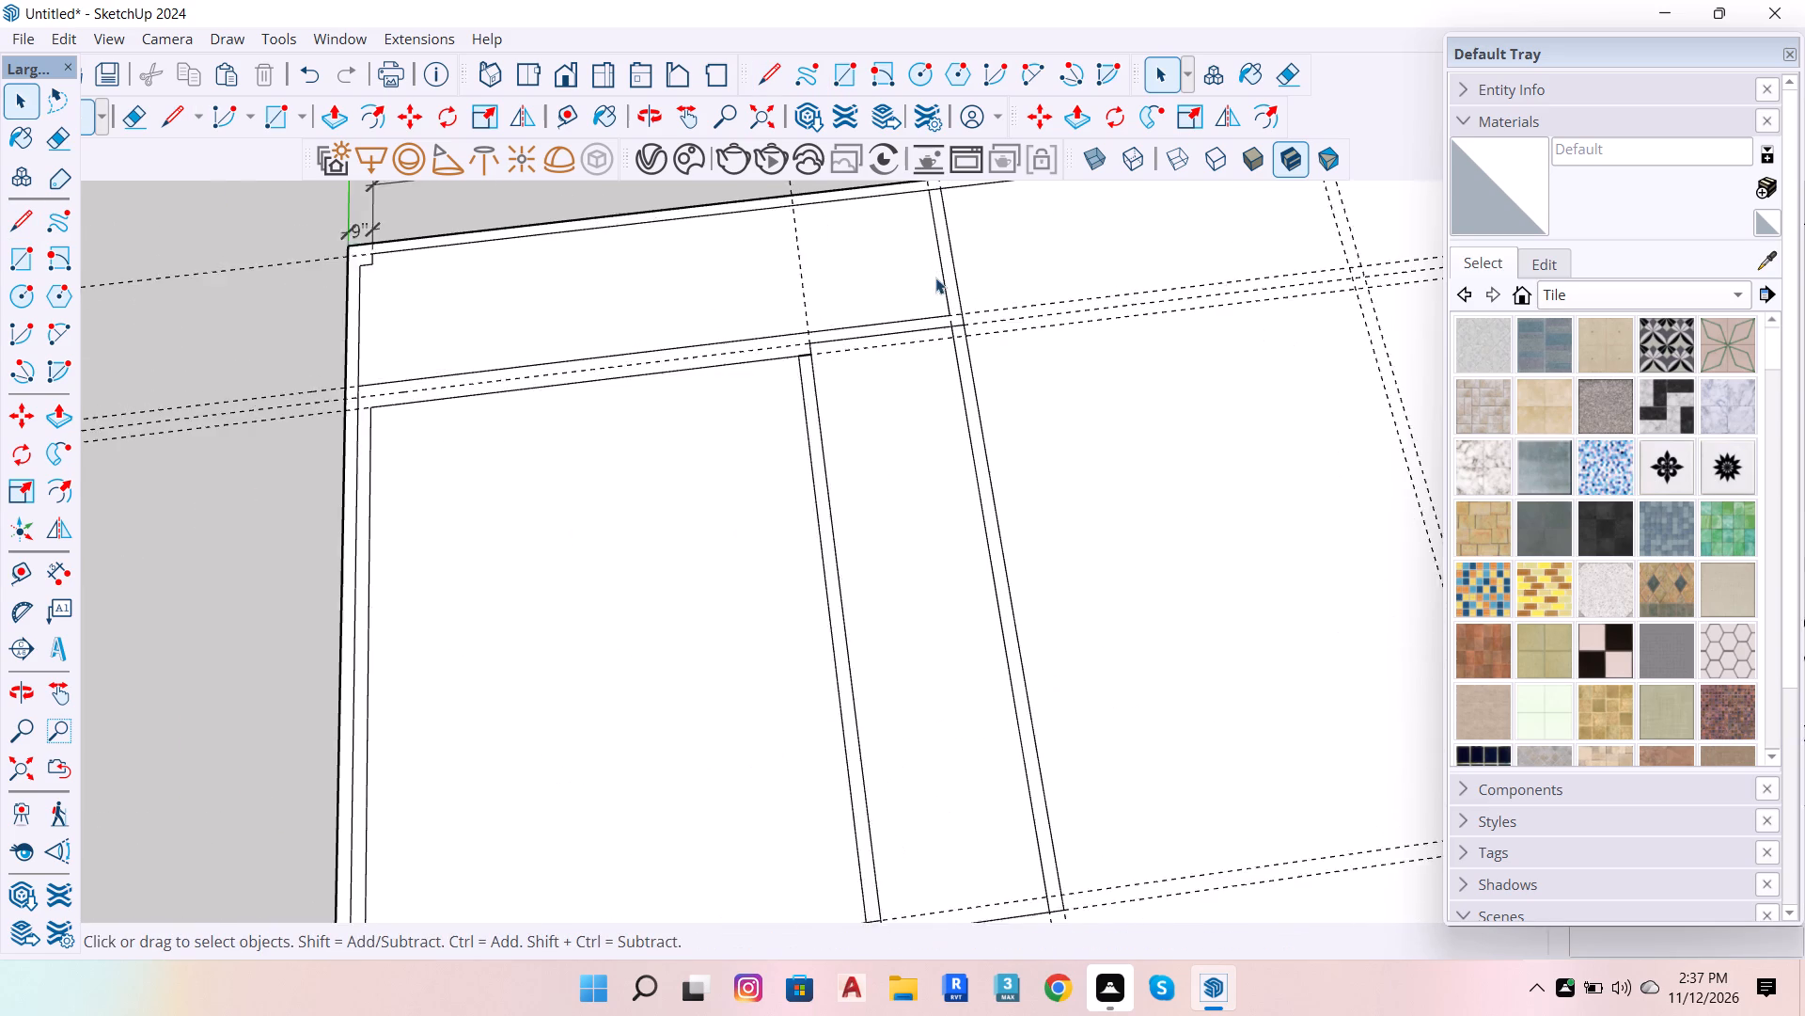
pyautogui.scroll(1, 935, 278)
pyautogui.press('t')
pyautogui.click(901, 347)
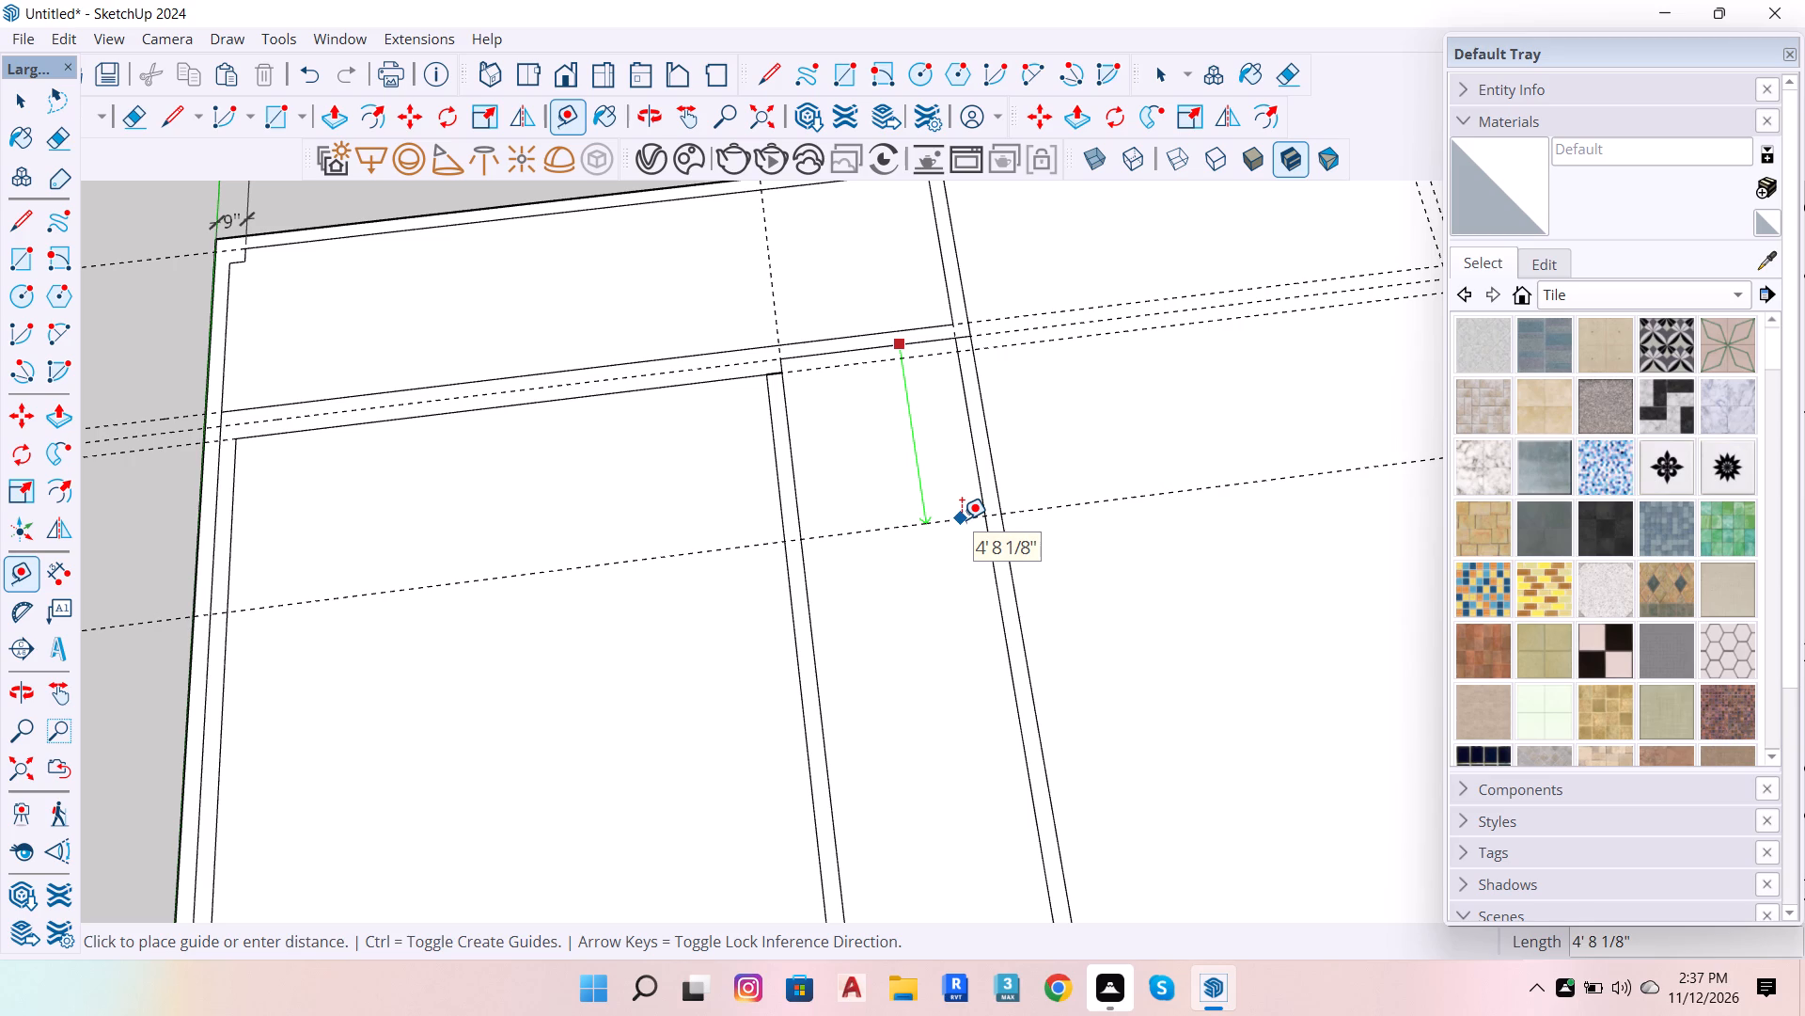
pyautogui.scroll(-6, 932, 515)
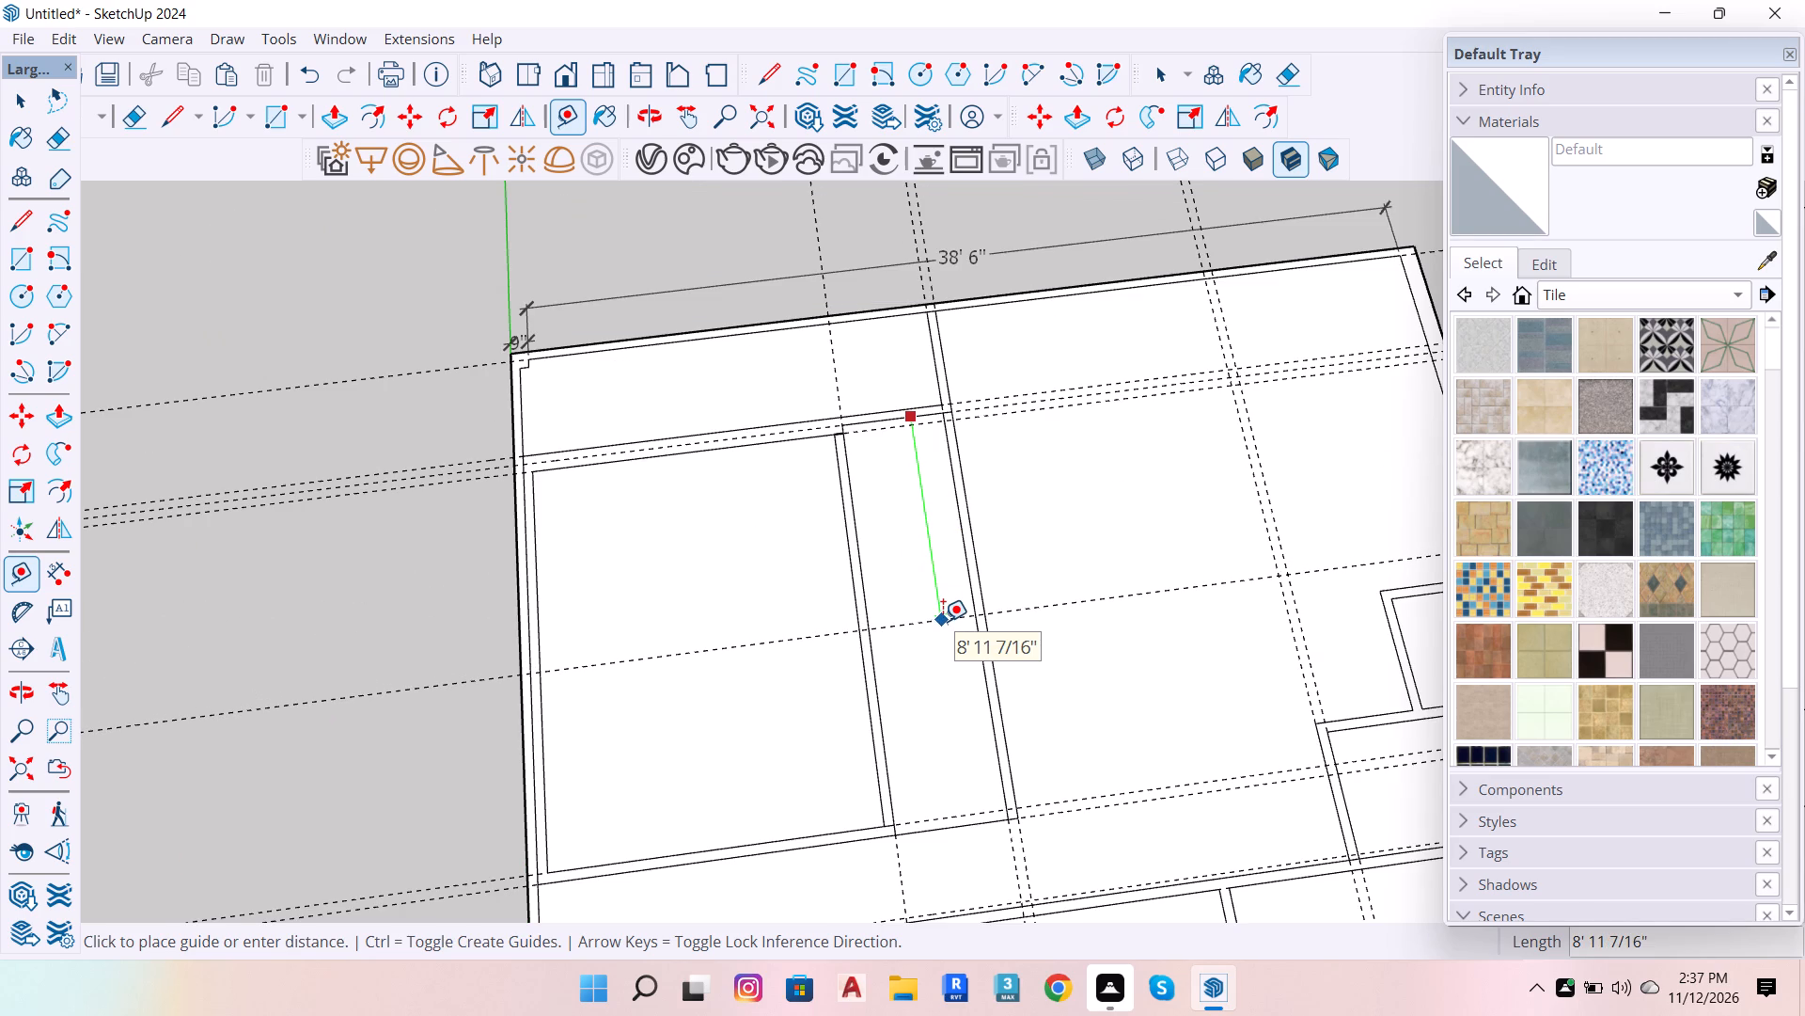
pyautogui.write("8'")
pyautogui.press('Return')
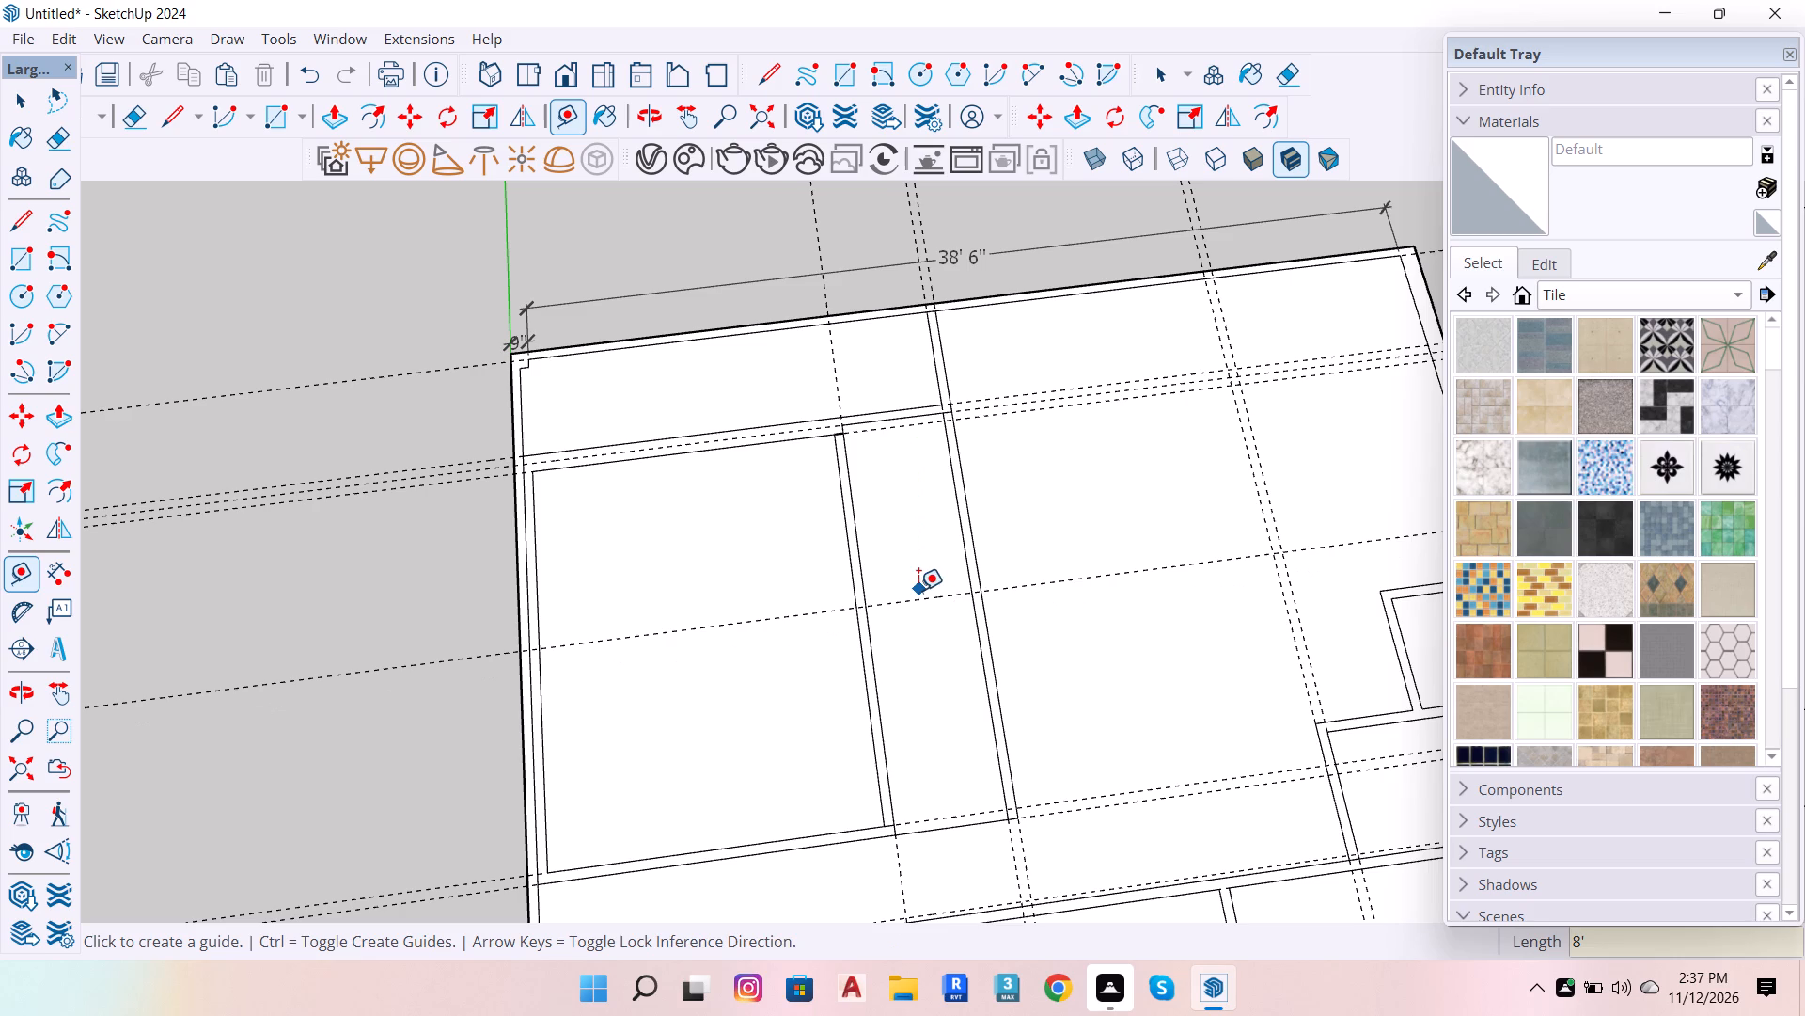
pyautogui.click(936, 594)
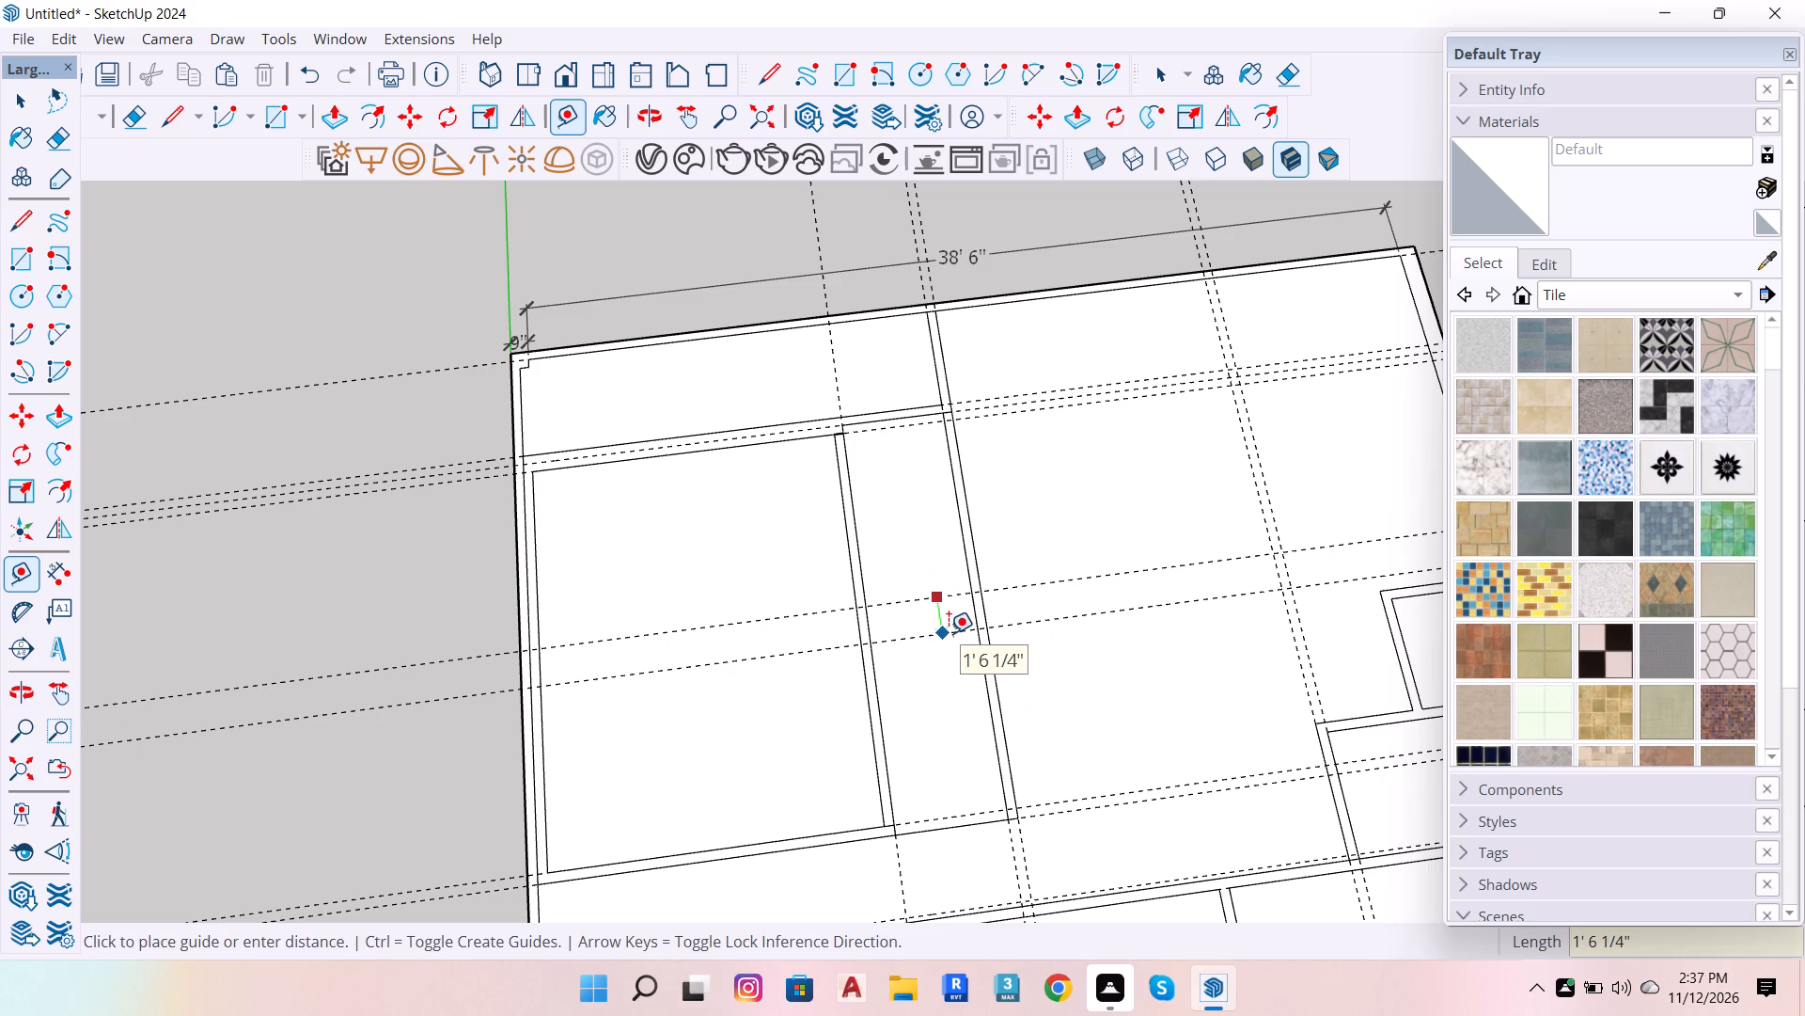
pyautogui.write('4.5')
pyautogui.press('Return')
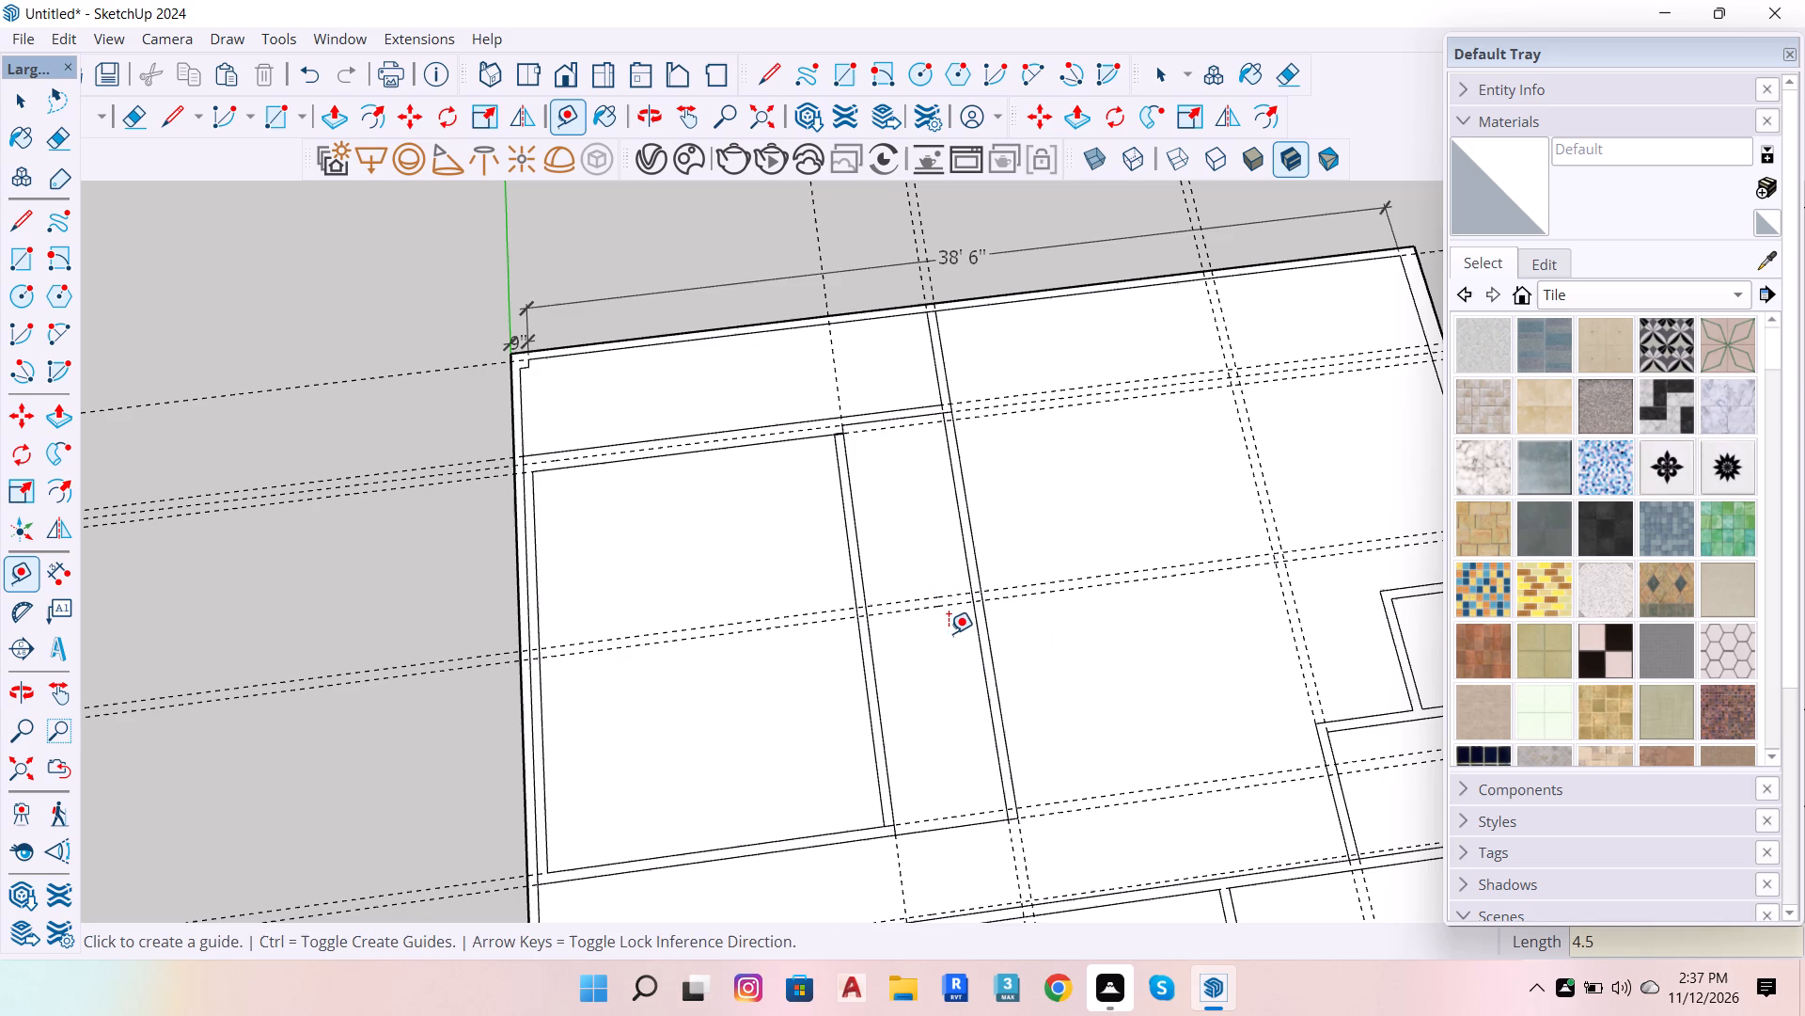
# Draw both faces of a cross wall, 4' 3 1/2" long, along the two new guides between the narrow passage's side walls.
pyautogui.press('space')
pyautogui.press('l')
pyautogui.scroll(4, 950, 629)
pyautogui.scroll(4, 783, 596)
pyautogui.click(849, 597)
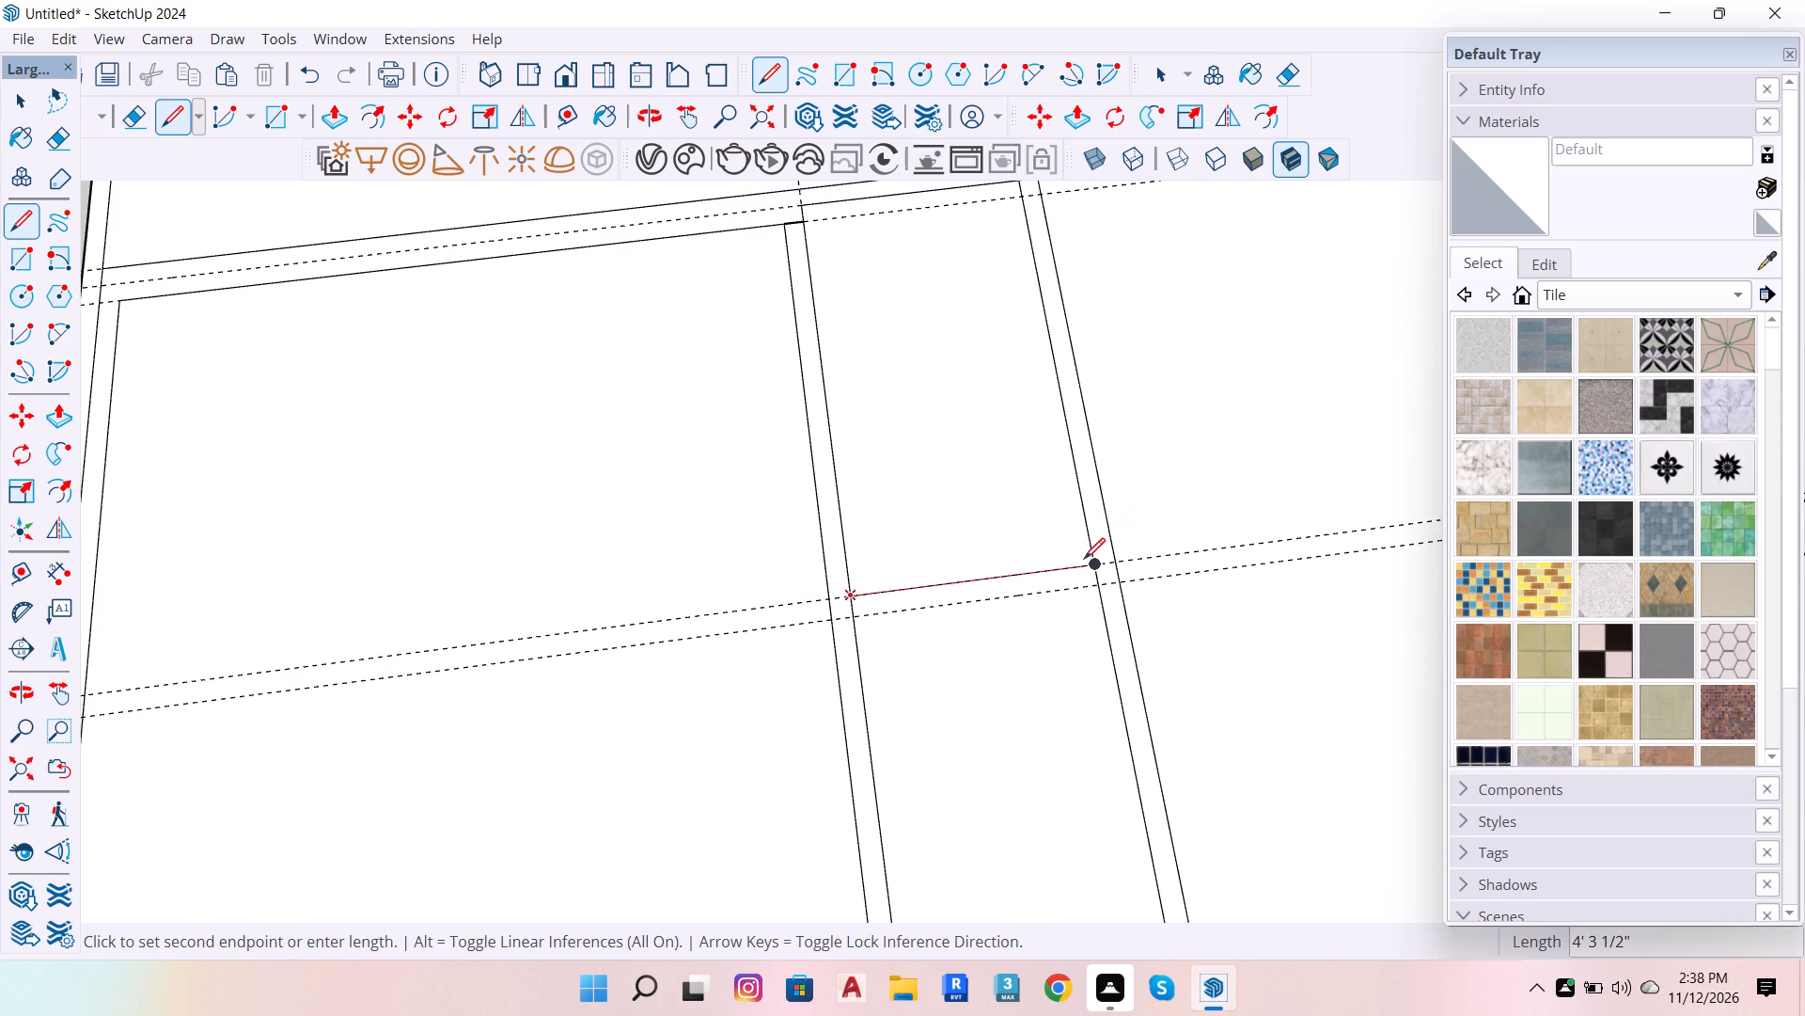
pyautogui.click(1096, 566)
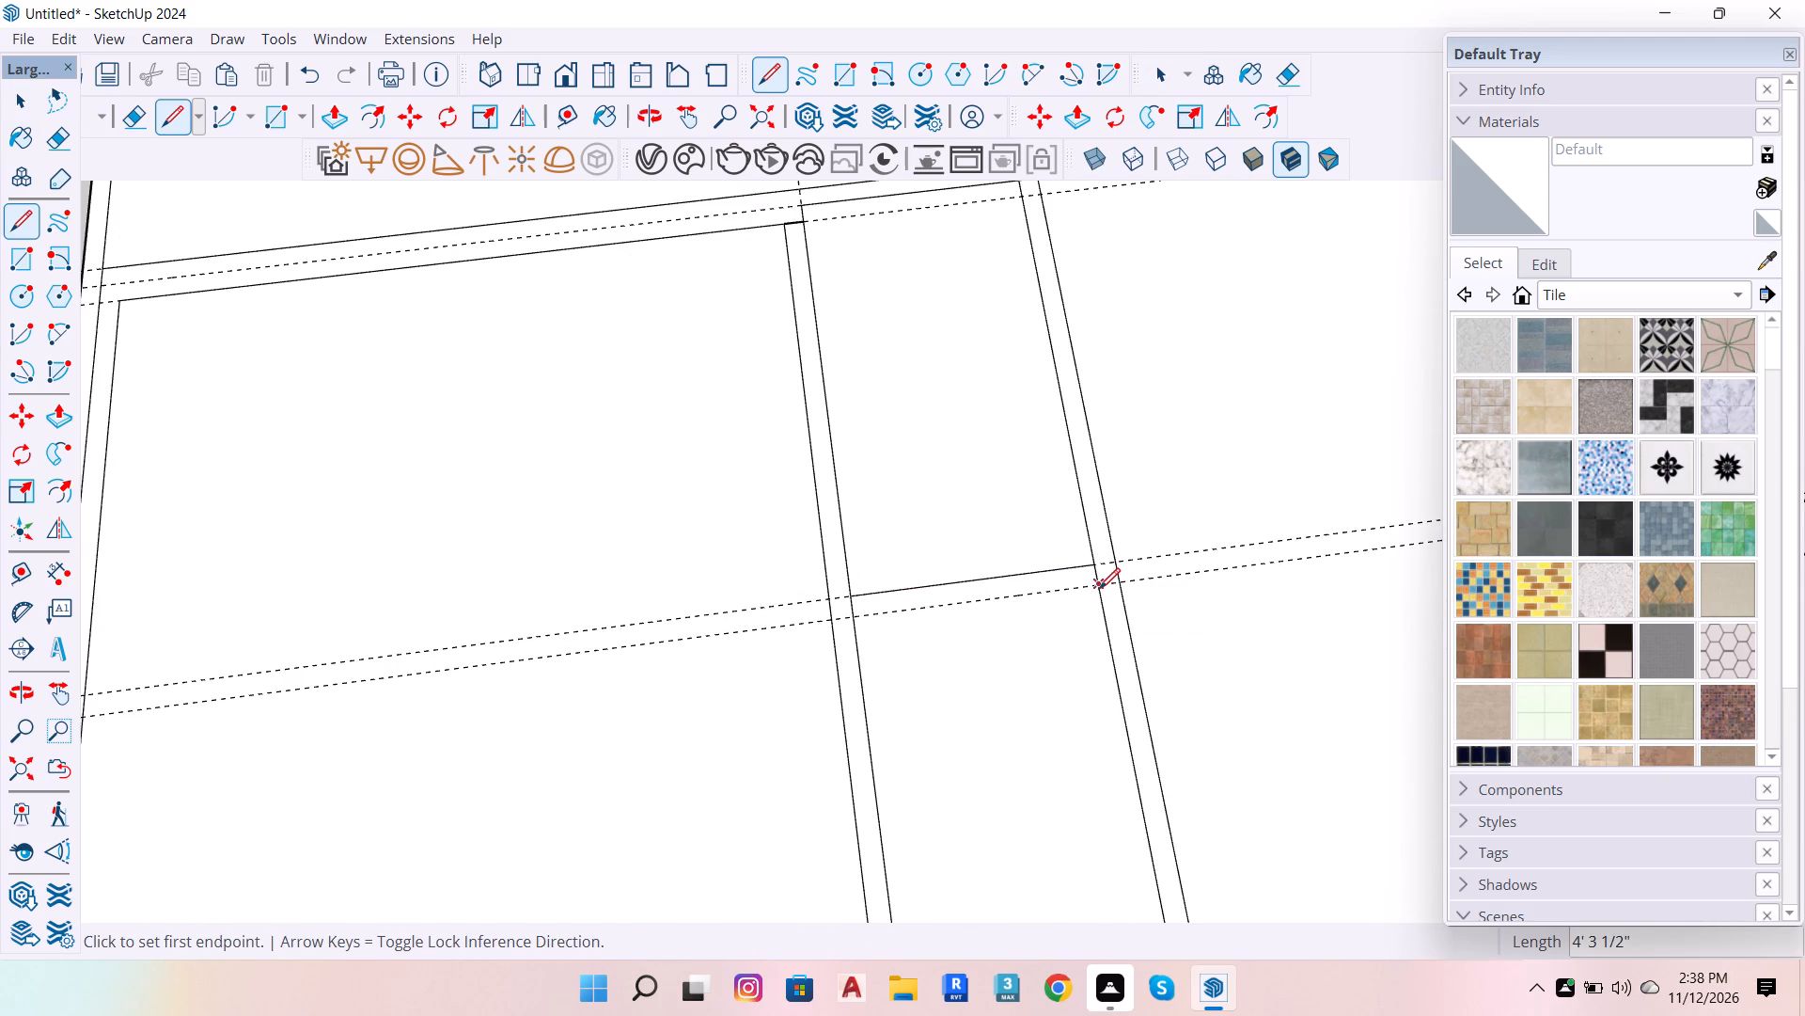
pyautogui.click(1099, 589)
pyautogui.click(856, 623)
pyautogui.scroll(-7, 987, 724)
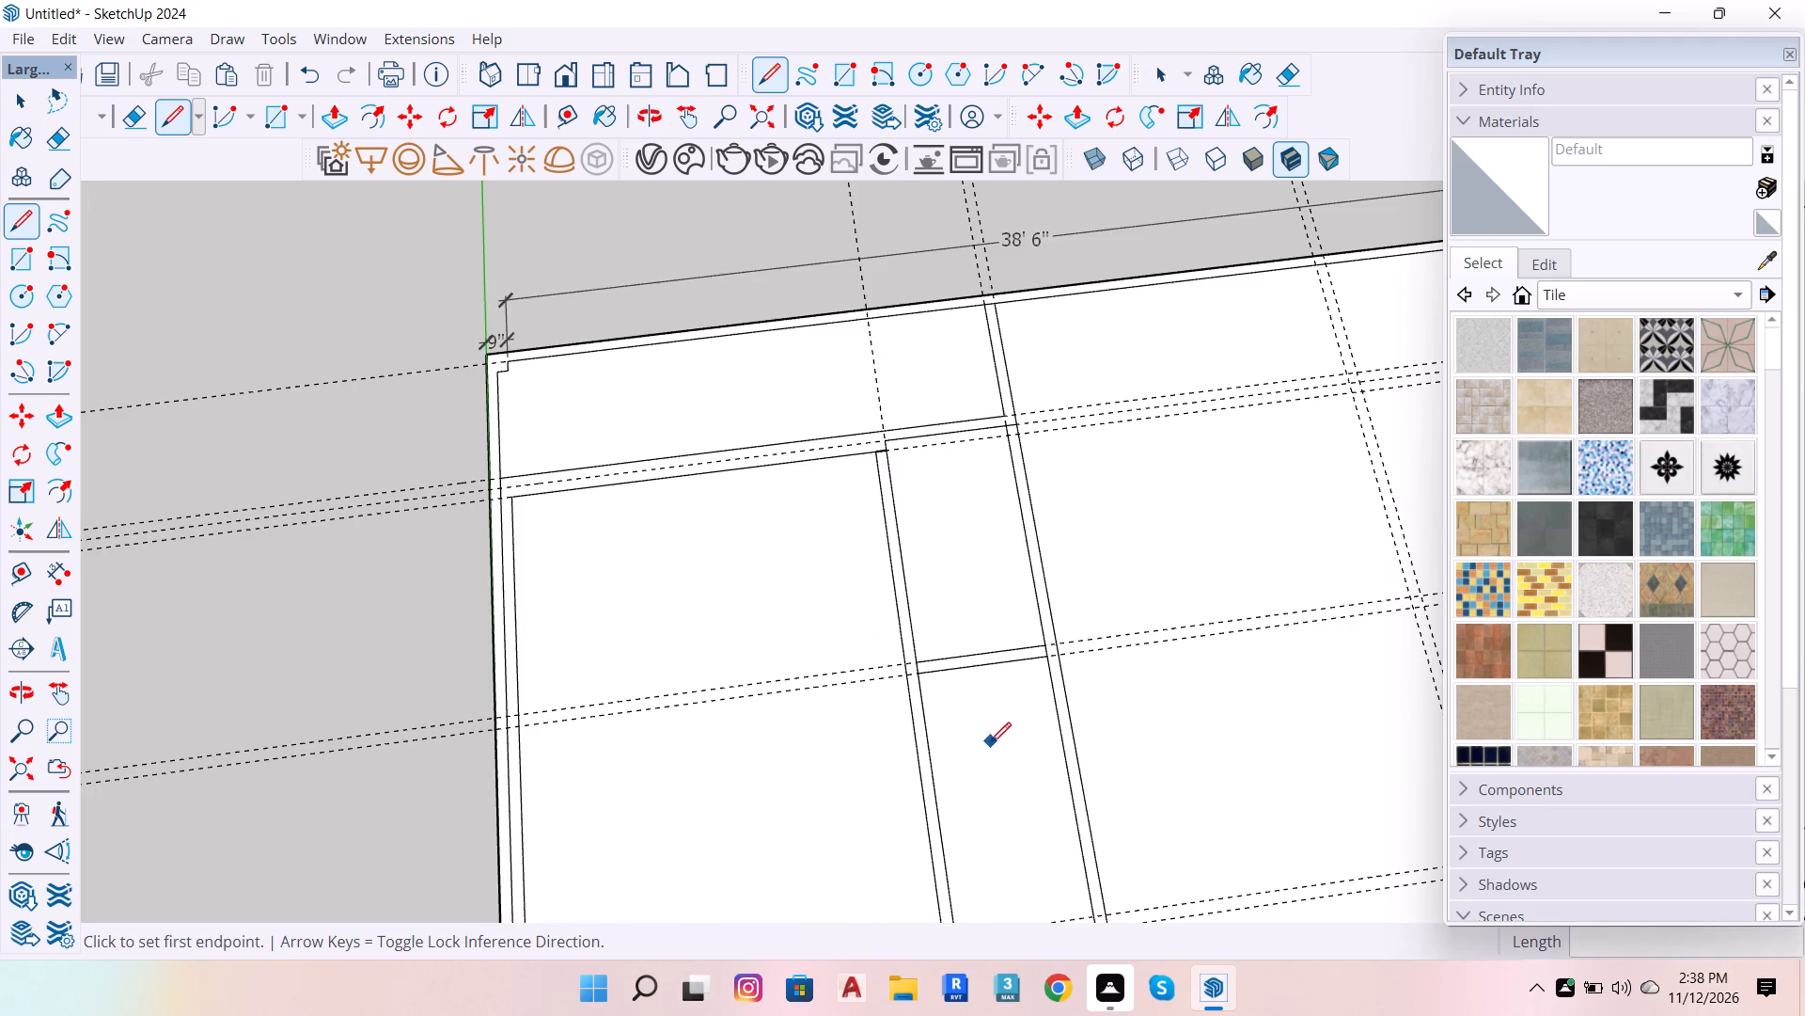
# Erase the short edge stub and its guide where the left room's upper-right corner meets the narrow passage's wall.
pyautogui.scroll(6, 873, 480)
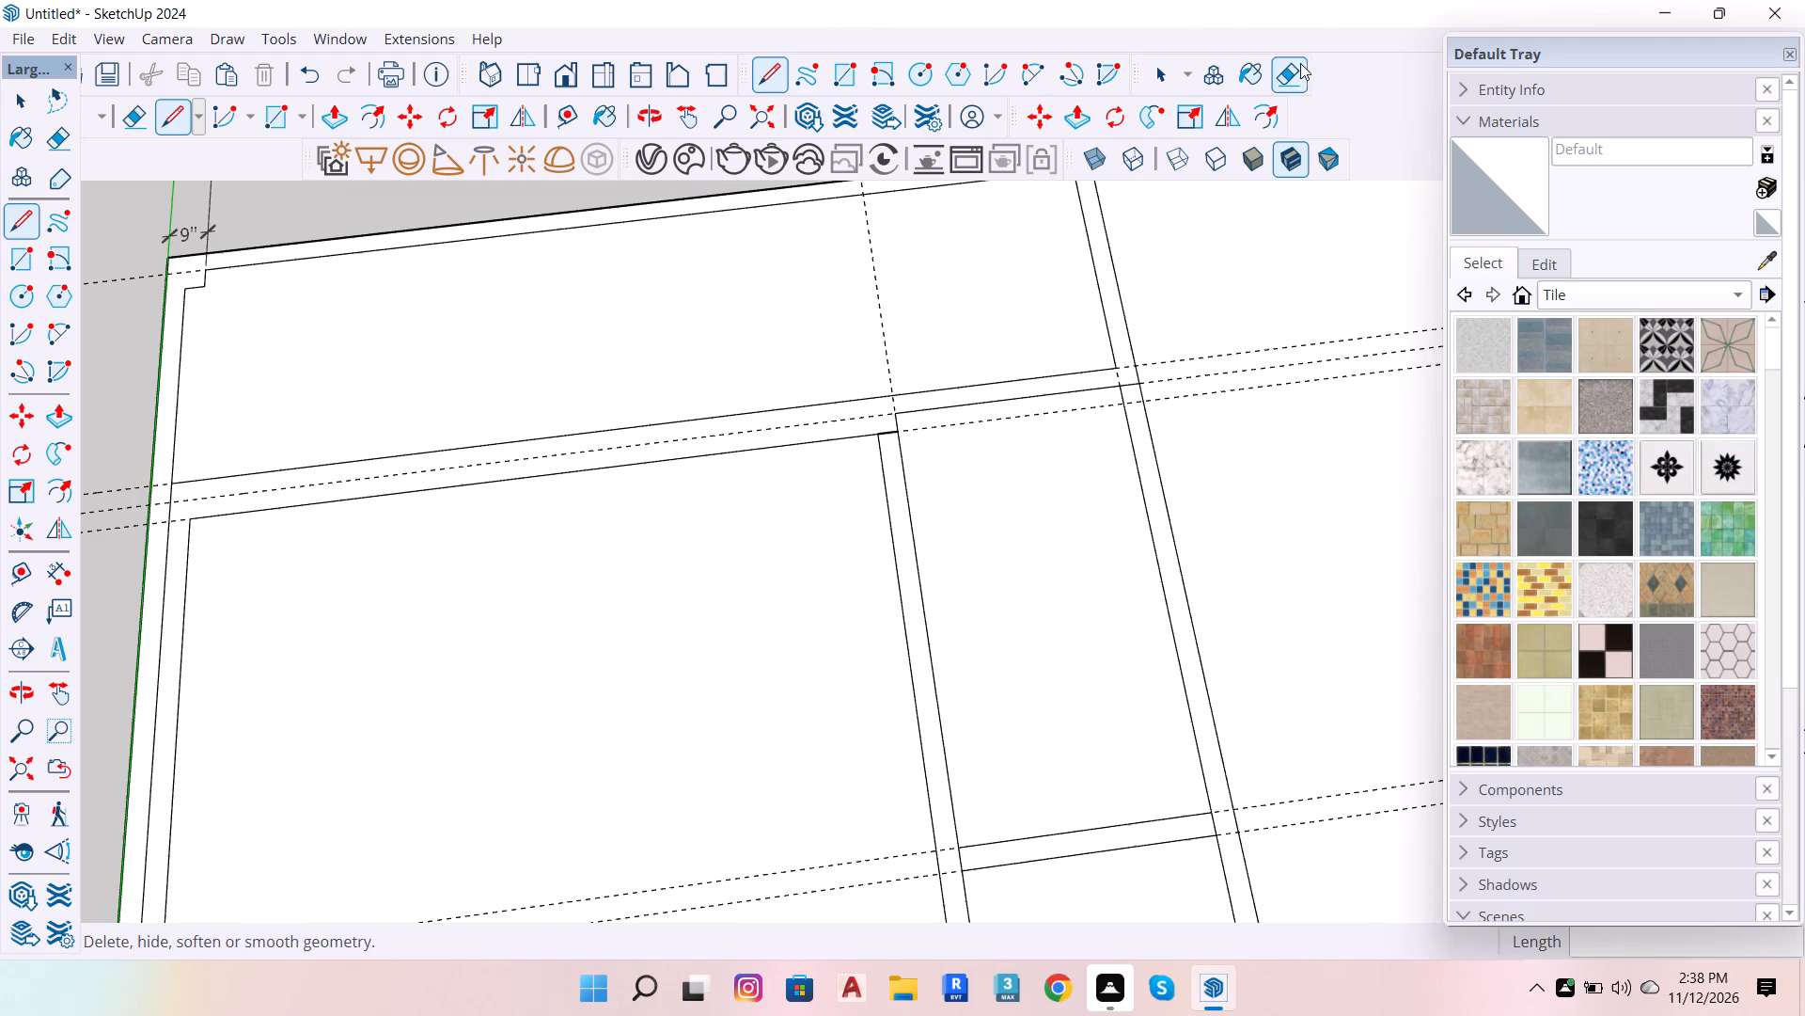
pyautogui.click(1295, 63)
pyautogui.scroll(12, 887, 427)
pyautogui.moveTo(880, 431); pyautogui.dragTo(881, 457)
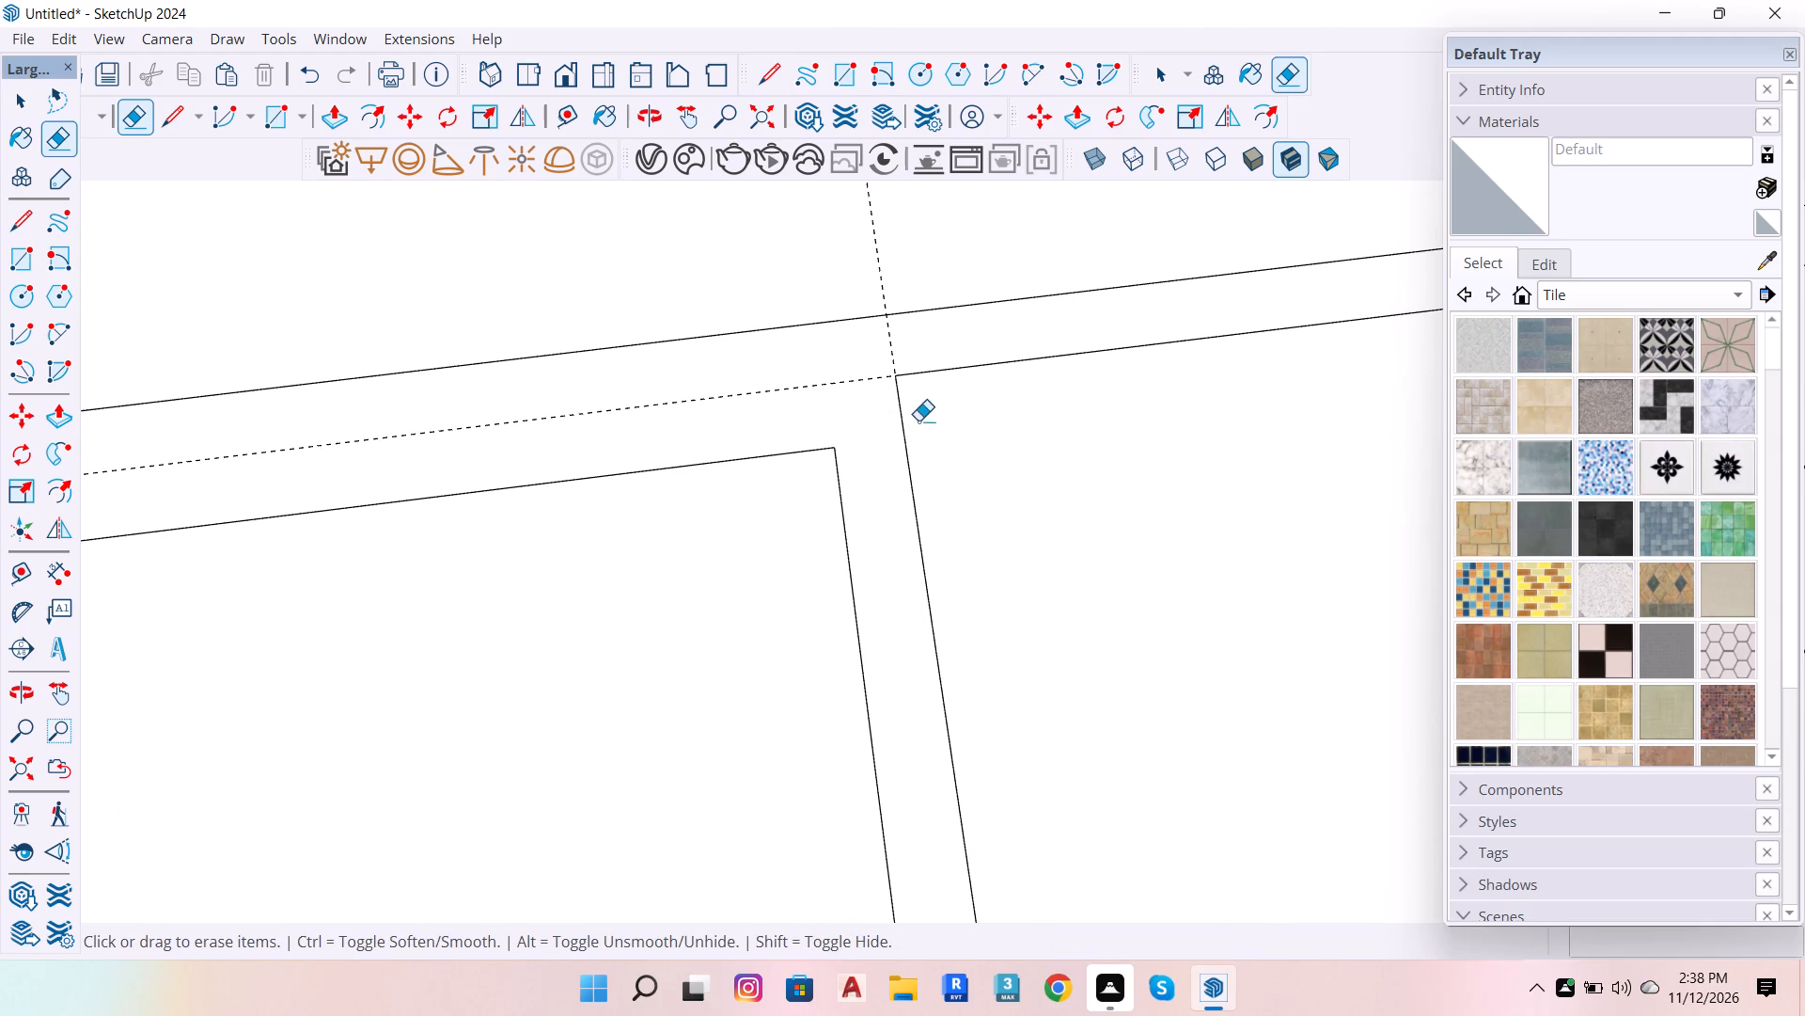
# Erase the overlapping edge and guides where the upper cross wall meets the passage's right side wall, plus the guide along its left side wall.
pyautogui.scroll(-20, 938, 412)
pyautogui.scroll(-1, 938, 412)
pyautogui.scroll(8, 1023, 470)
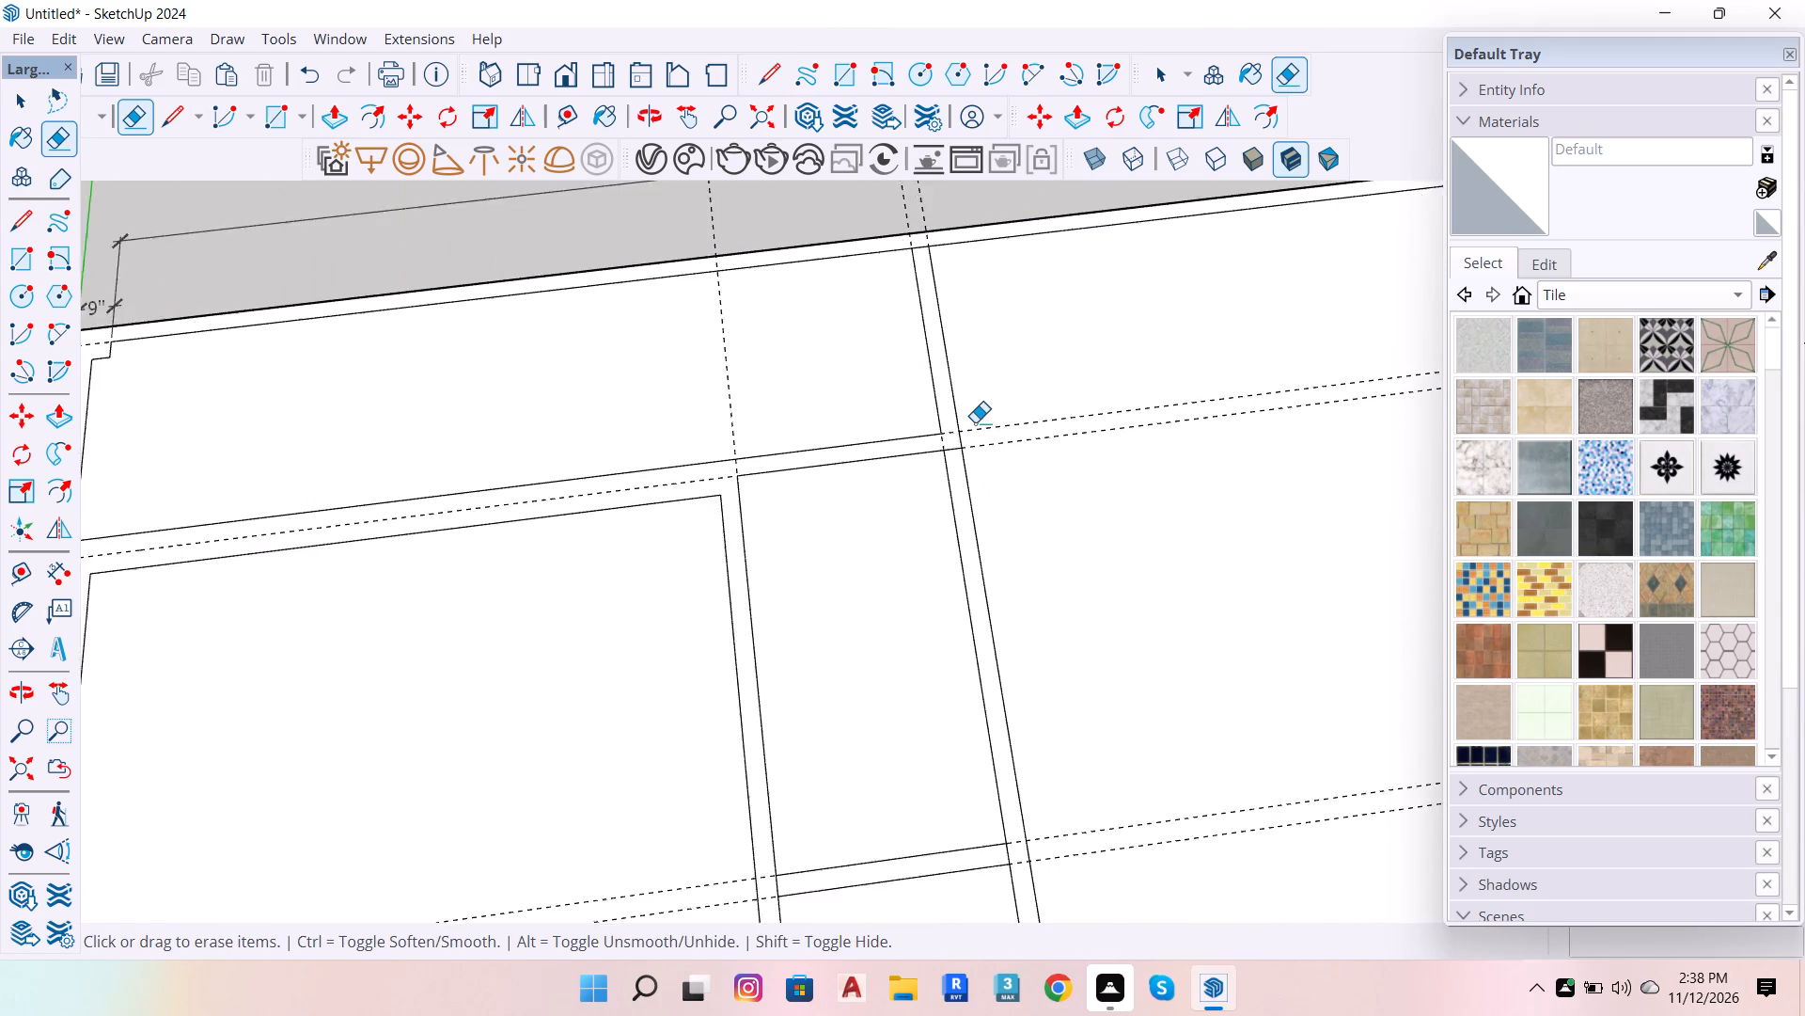
pyautogui.scroll(9, 975, 422)
pyautogui.moveTo(917, 427); pyautogui.dragTo(876, 484)
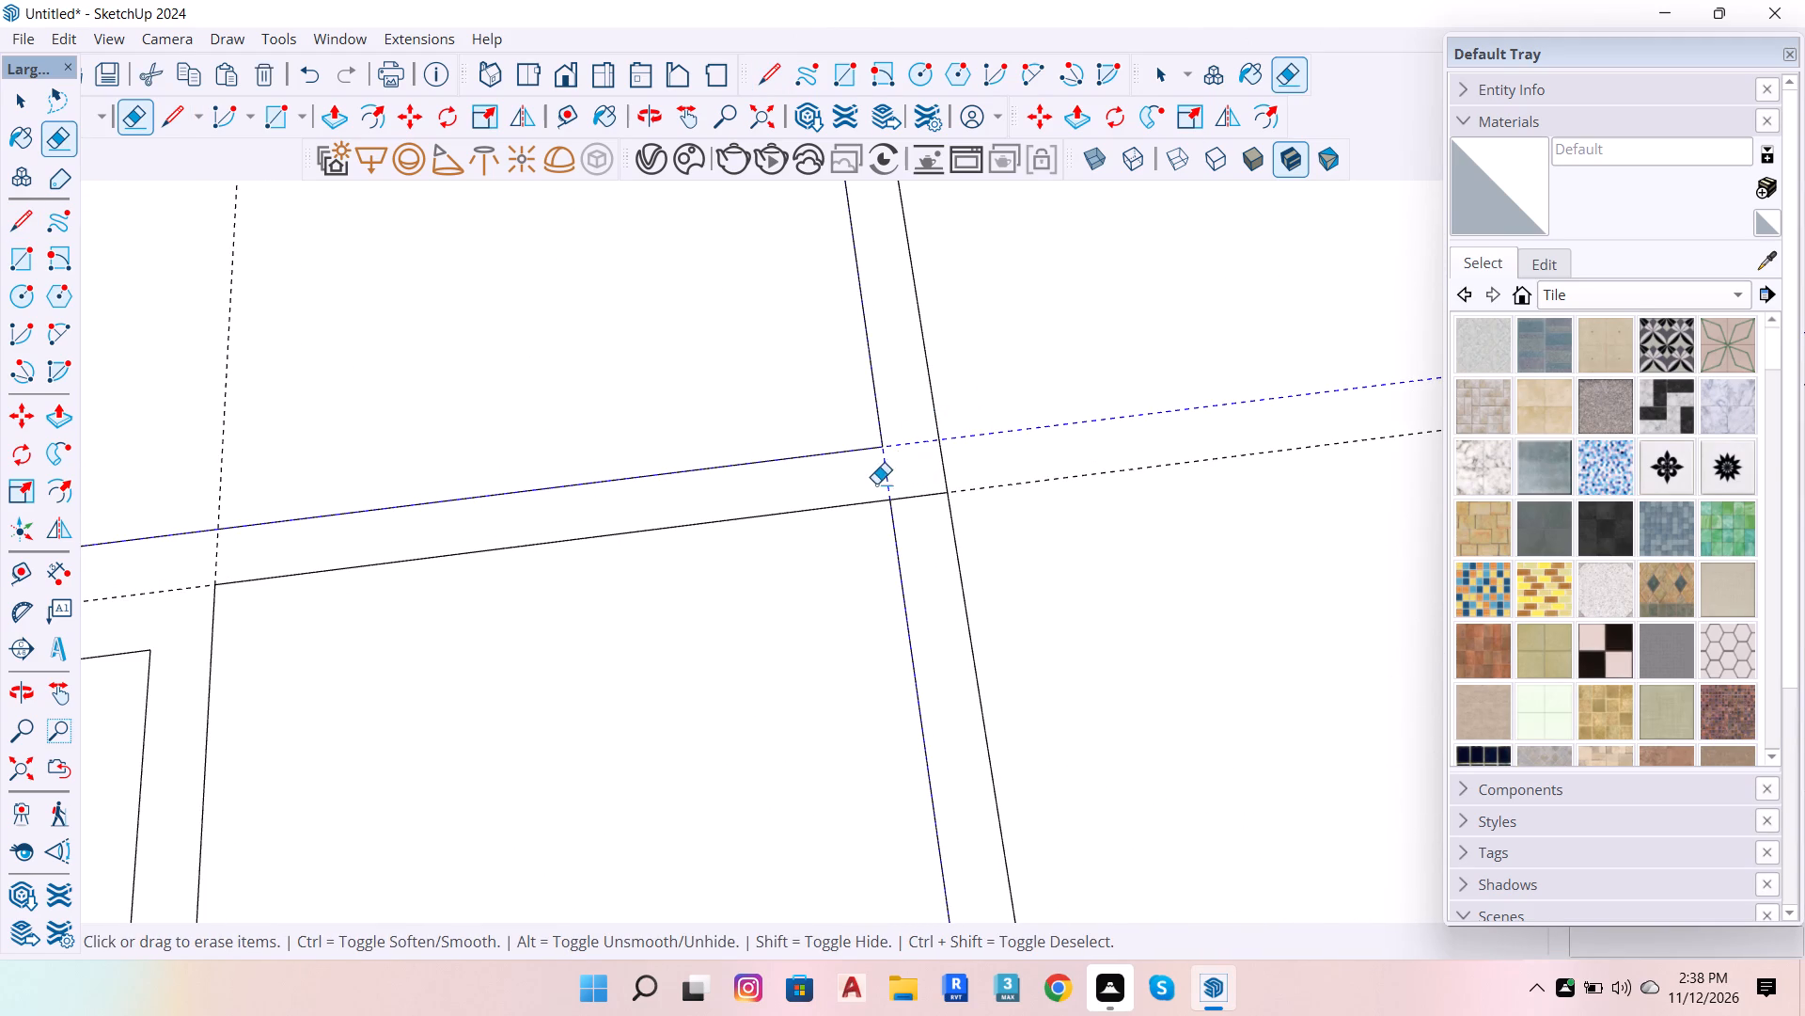
pyautogui.moveTo(876, 484); pyautogui.dragTo(917, 512)
pyautogui.scroll(-14, 936, 453)
pyautogui.scroll(-6, 1012, 521)
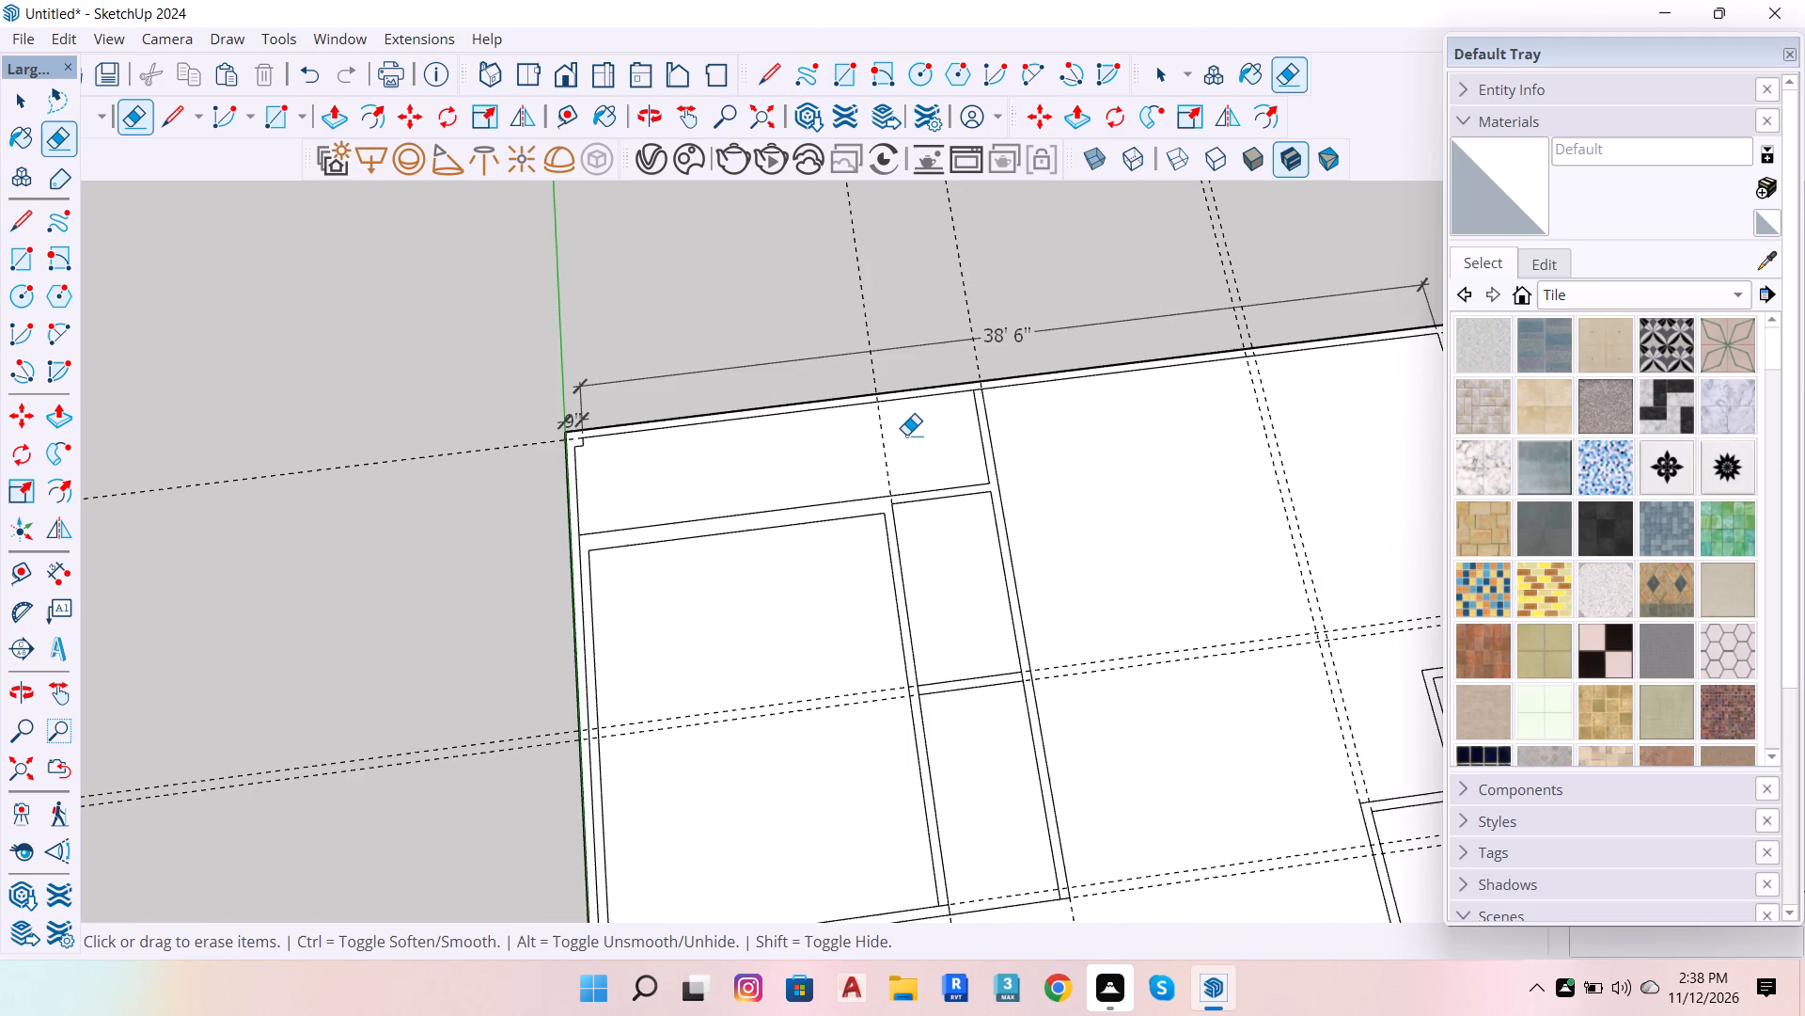
pyautogui.moveTo(906, 435); pyautogui.dragTo(879, 459)
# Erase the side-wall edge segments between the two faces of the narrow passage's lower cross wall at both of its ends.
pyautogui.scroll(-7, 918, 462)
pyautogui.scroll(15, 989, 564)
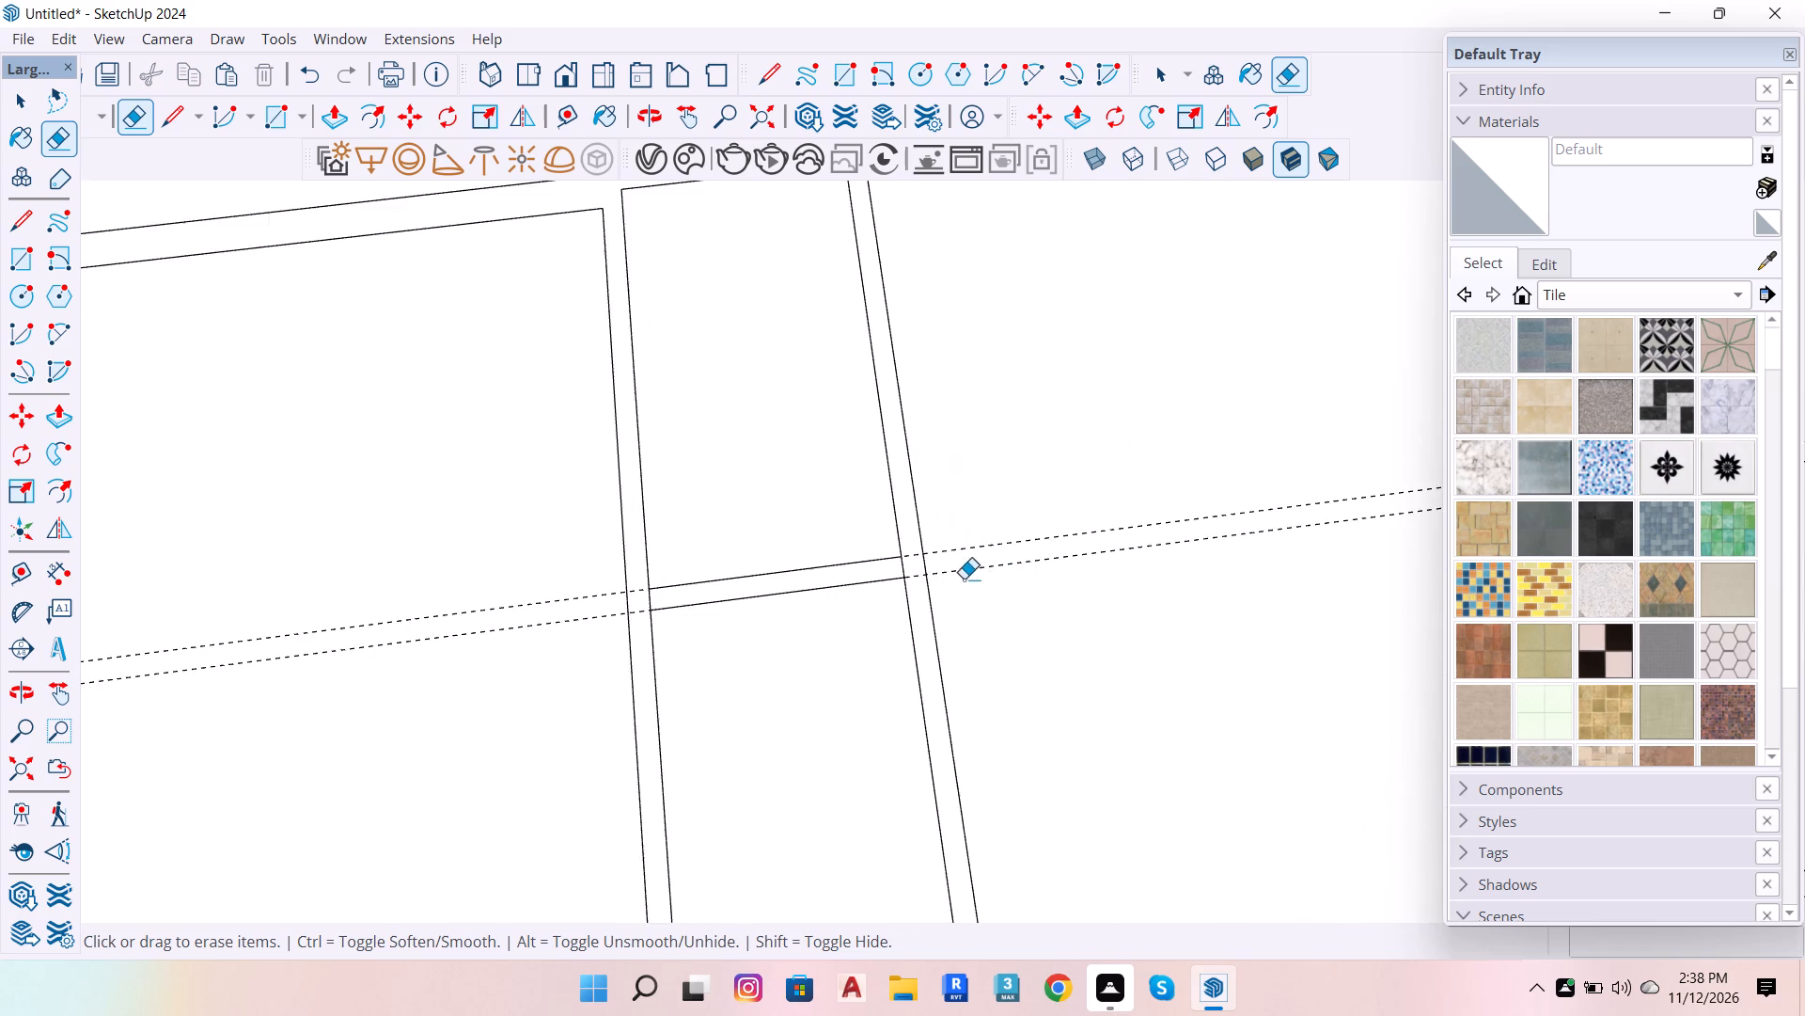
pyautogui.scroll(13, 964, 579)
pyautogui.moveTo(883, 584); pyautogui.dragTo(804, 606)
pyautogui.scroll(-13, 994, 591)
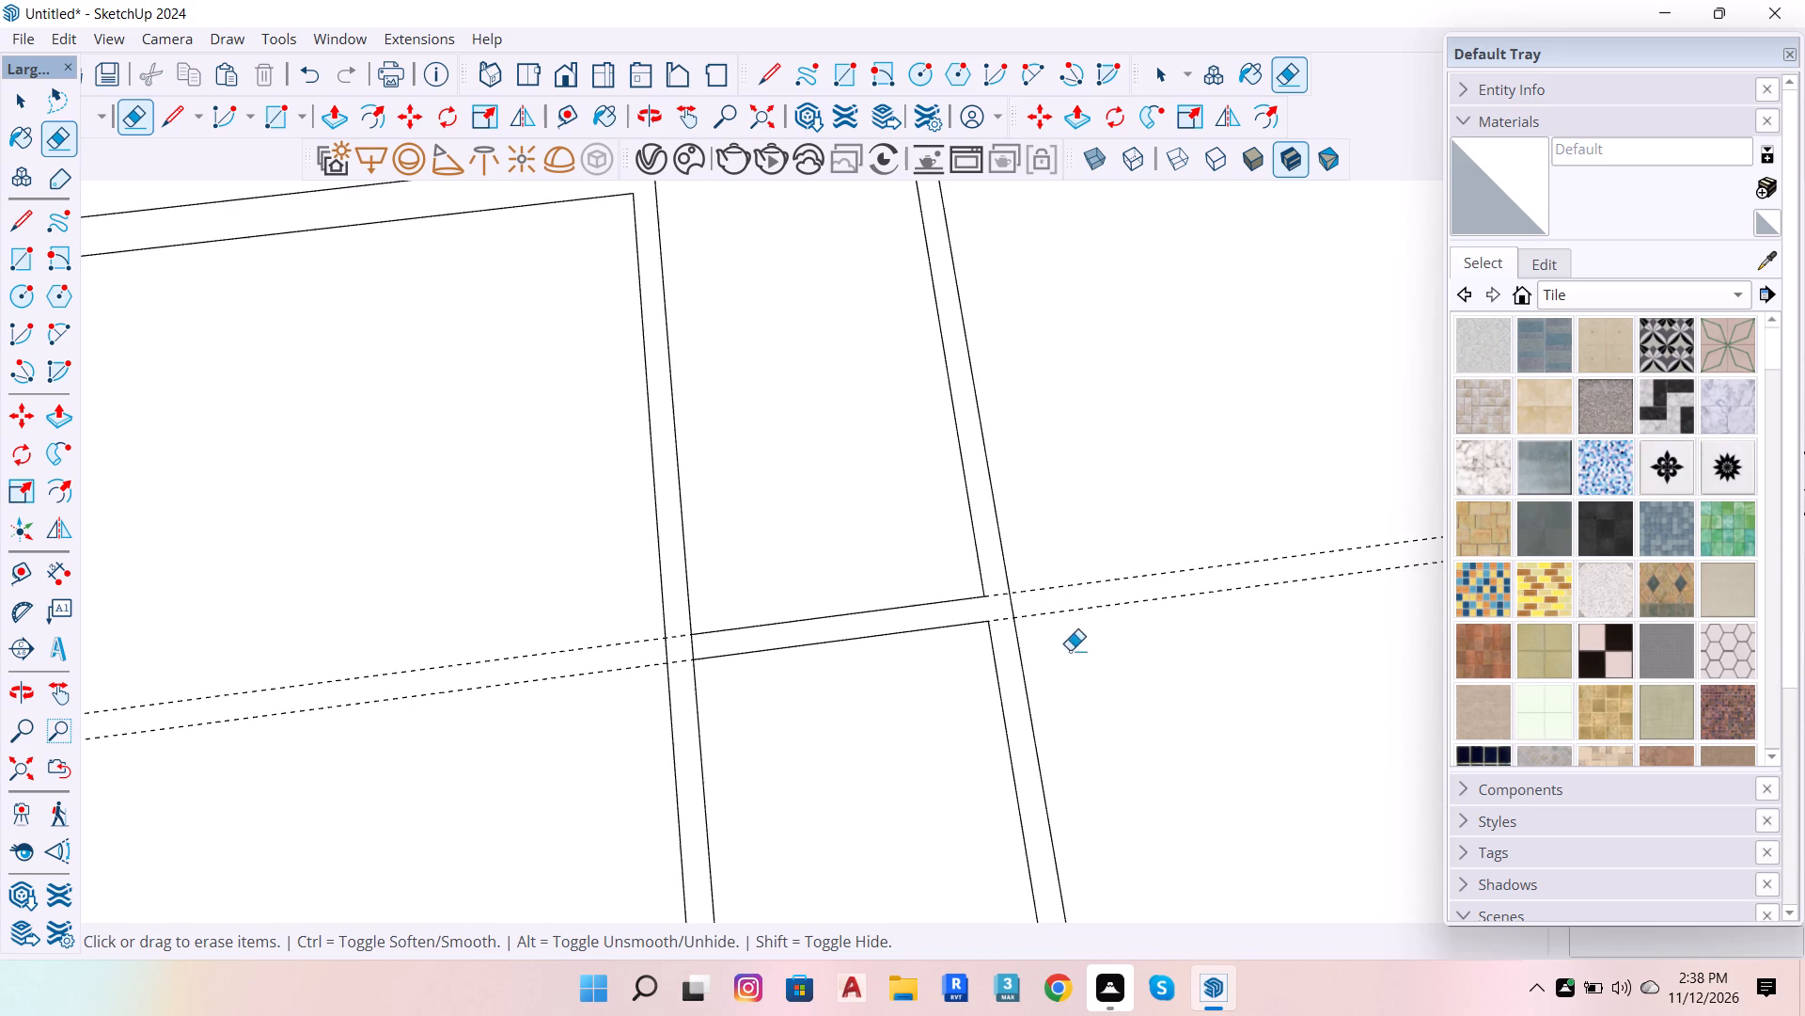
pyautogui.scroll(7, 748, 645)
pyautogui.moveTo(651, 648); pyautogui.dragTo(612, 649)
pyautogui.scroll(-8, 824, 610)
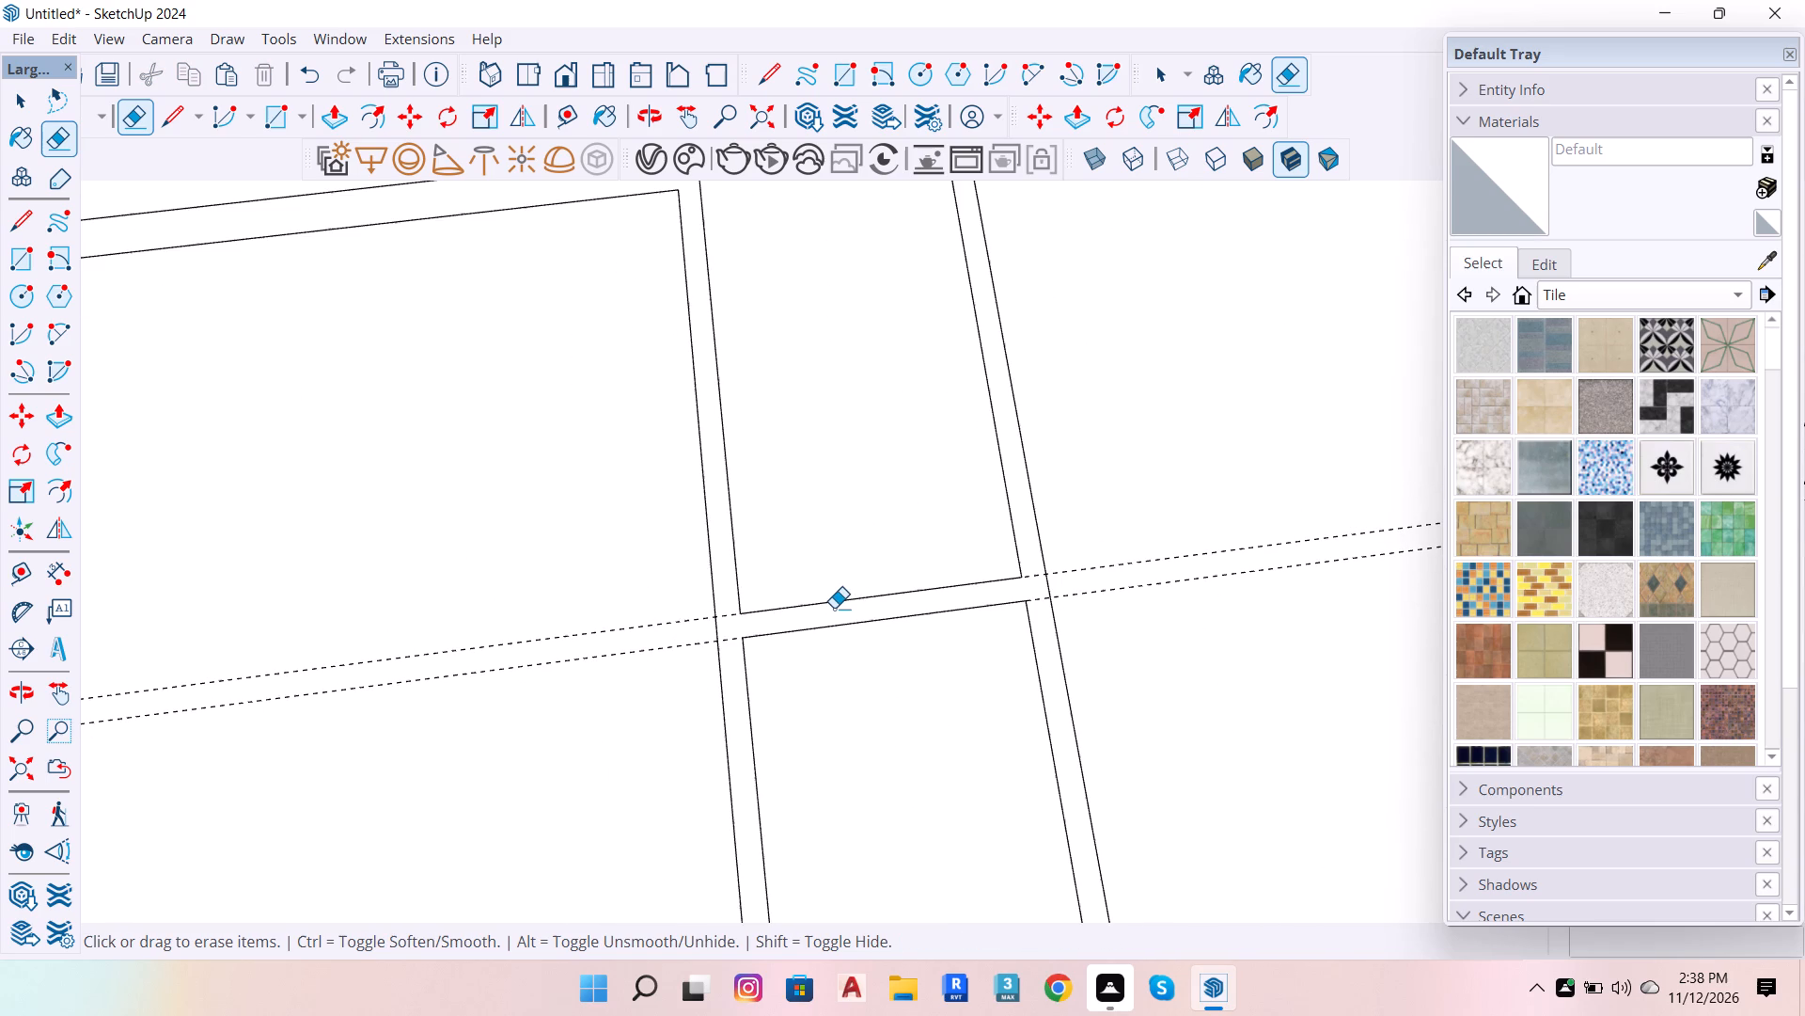
# Erase the two guides along the left room's lower wall and the line closing the narrow passage's lower end.
pyautogui.scroll(-5, 867, 595)
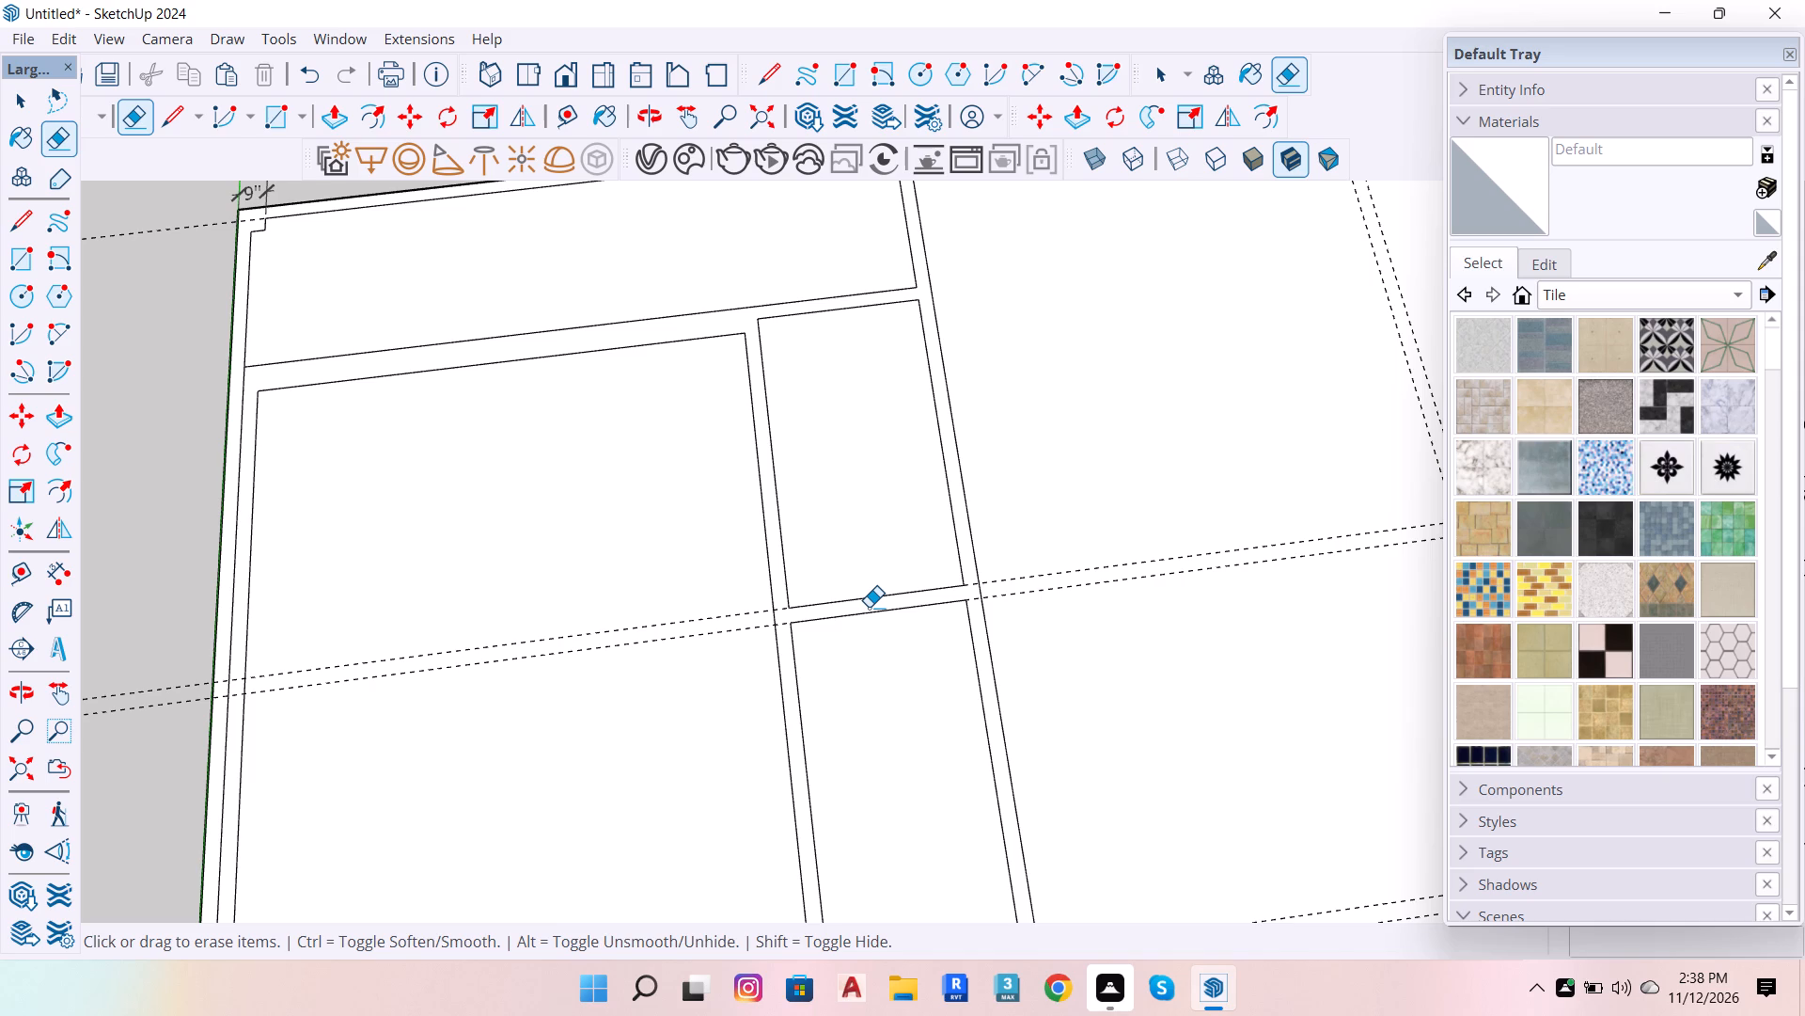
pyautogui.scroll(-3, 869, 607)
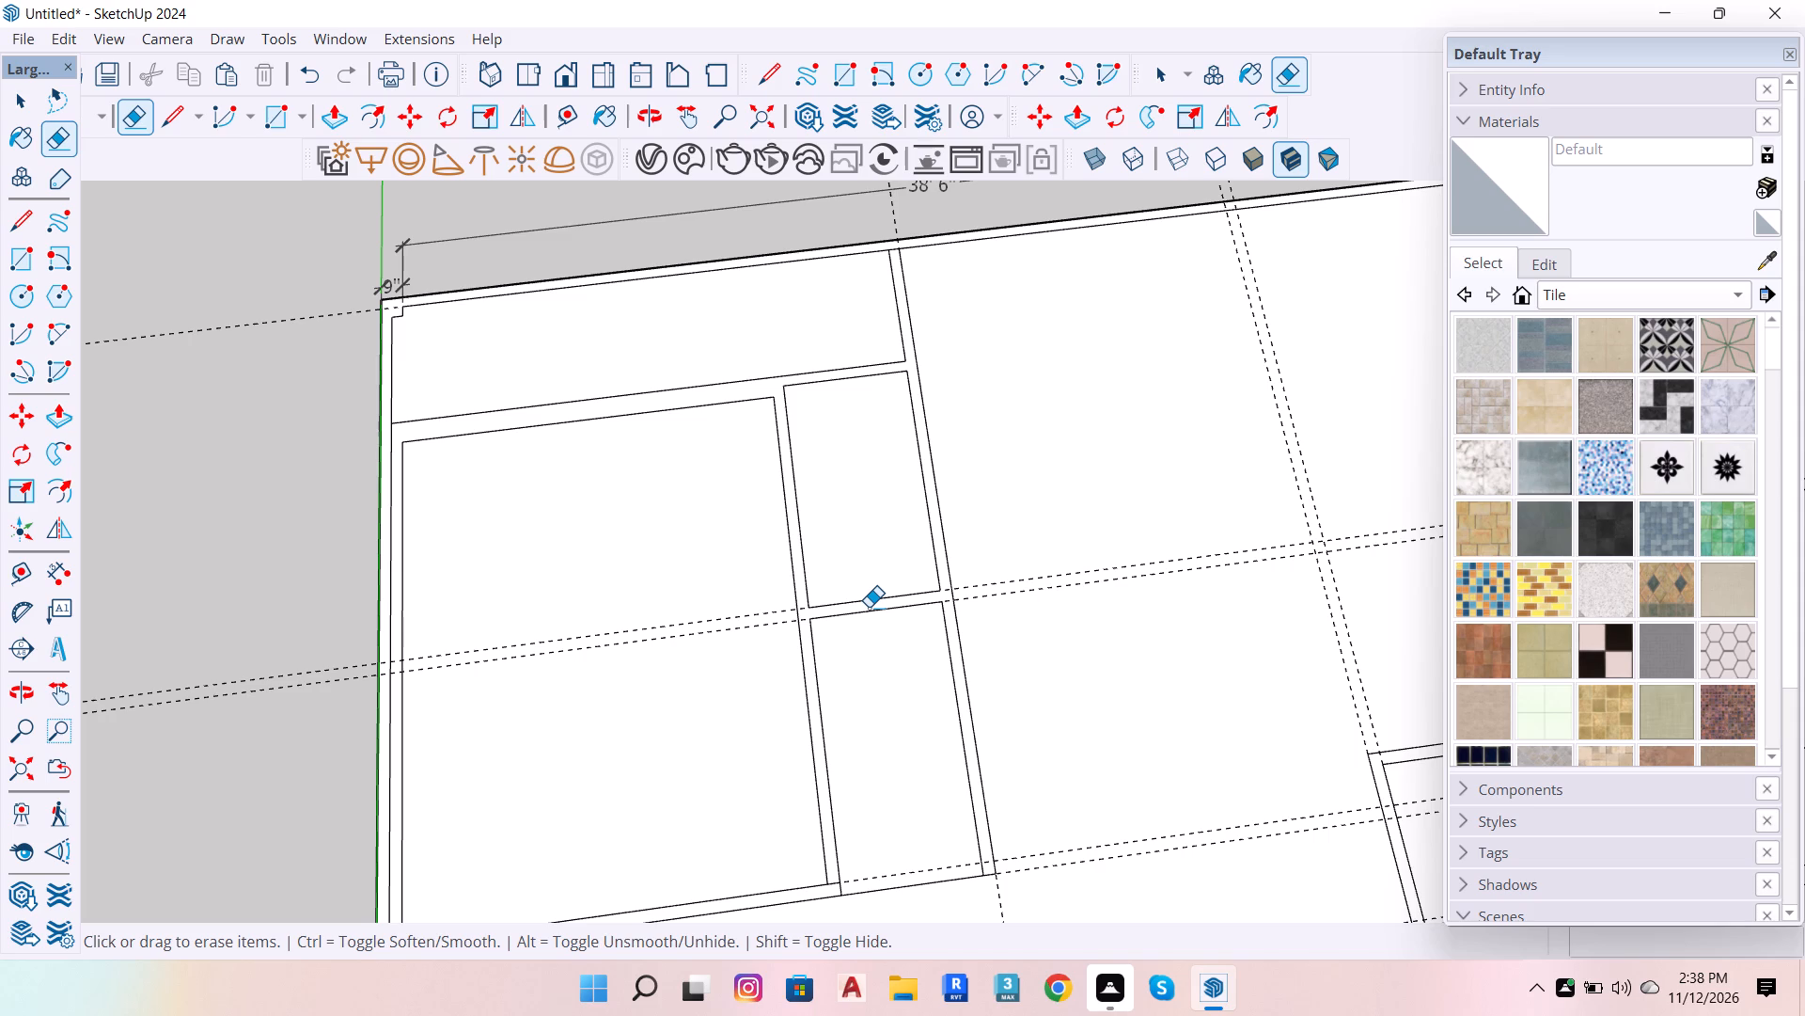
pyautogui.scroll(-12, 876, 606)
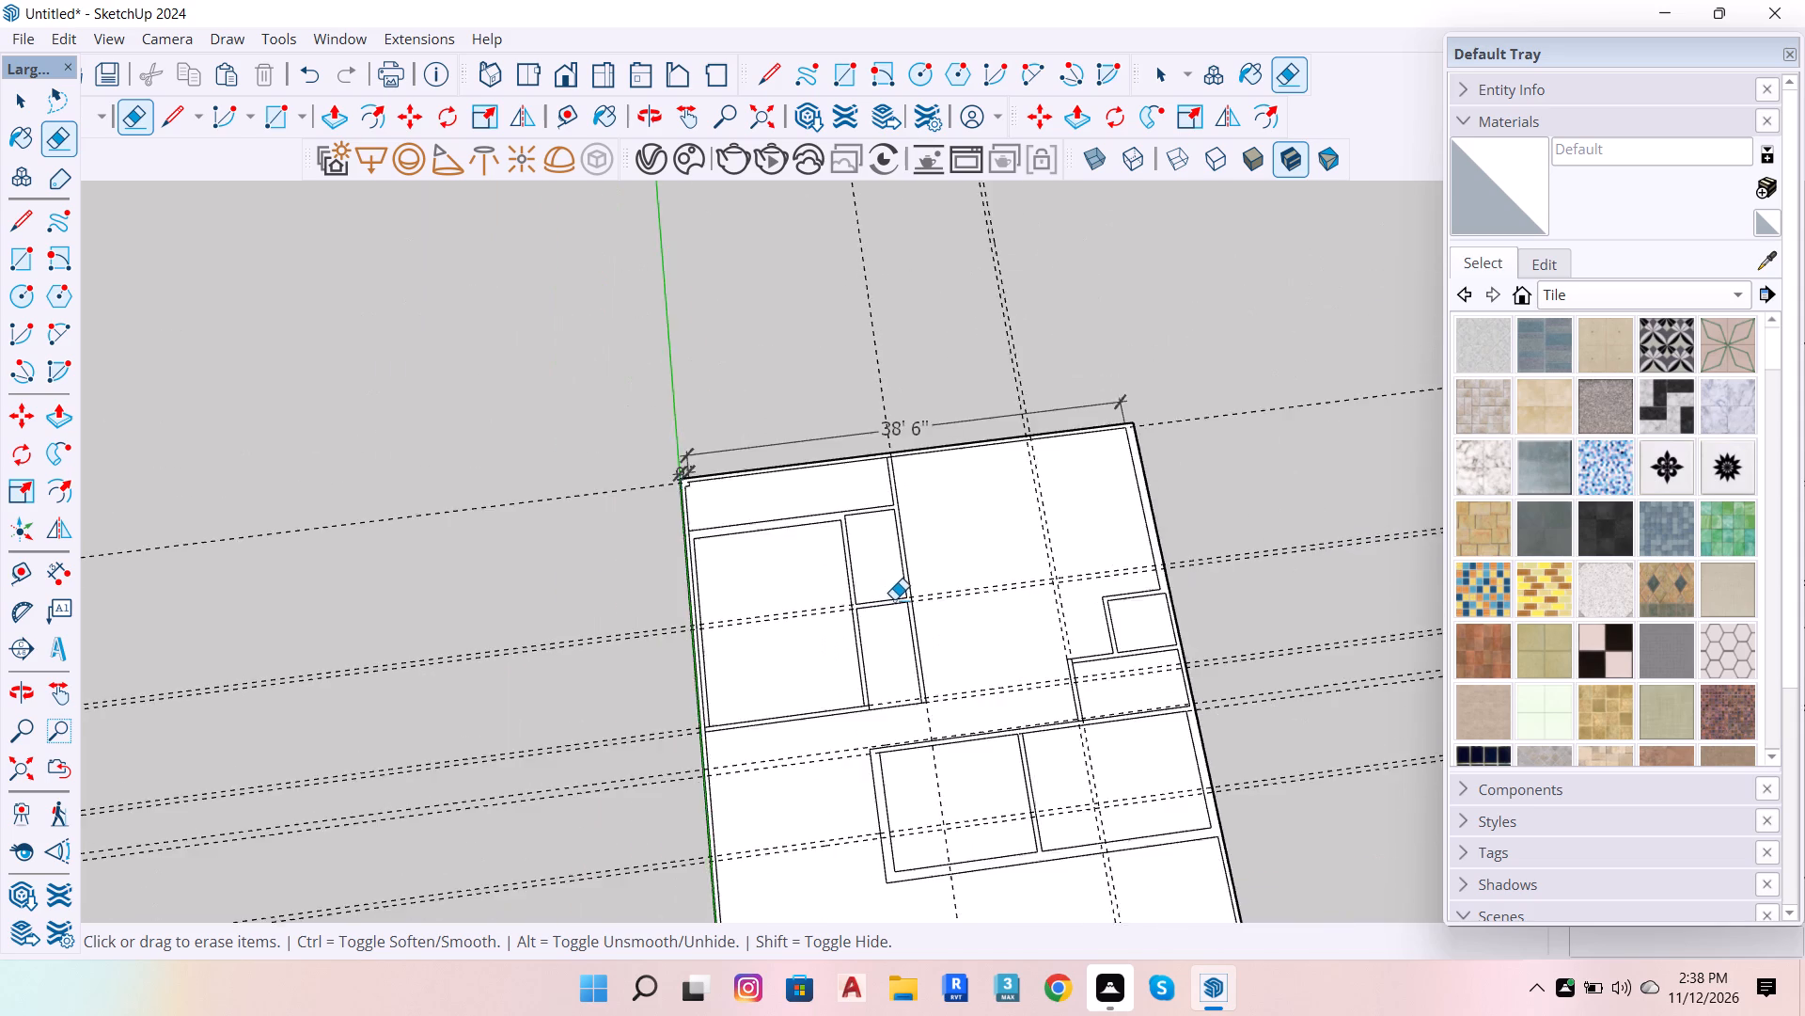
pyautogui.scroll(7, 742, 776)
pyautogui.scroll(5, 840, 647)
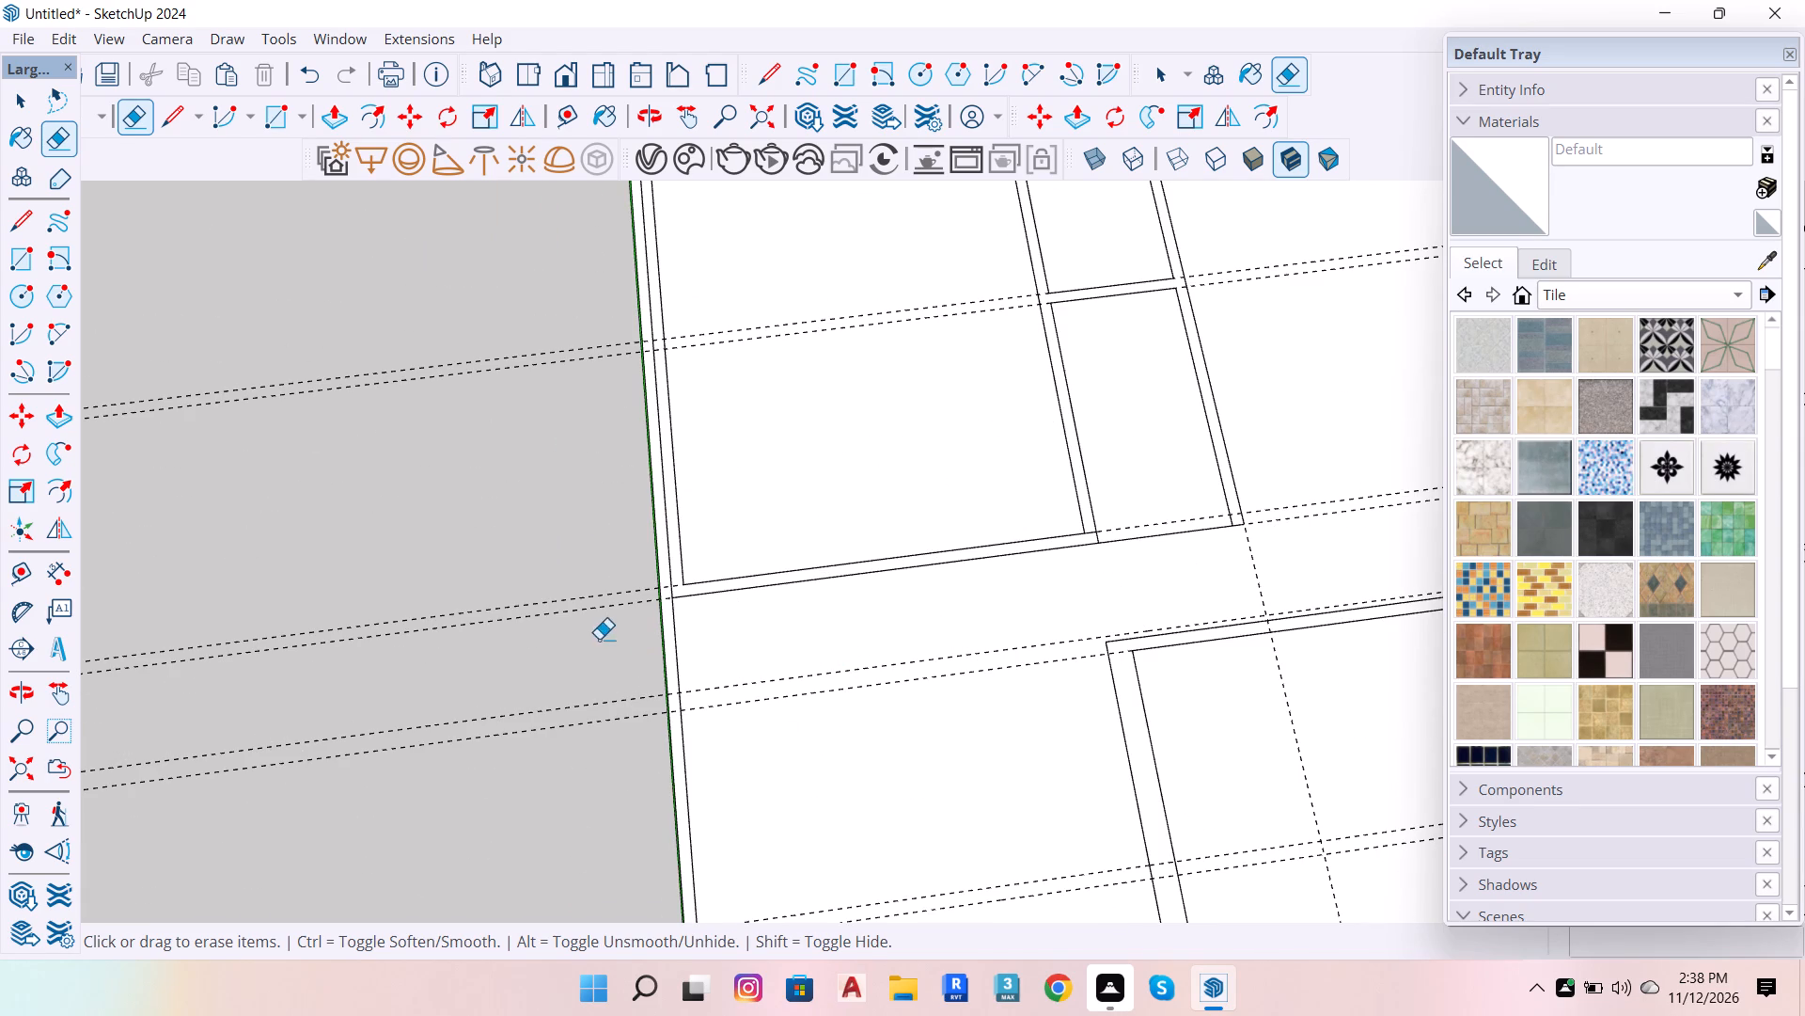
pyautogui.moveTo(576, 595); pyautogui.dragTo(573, 611)
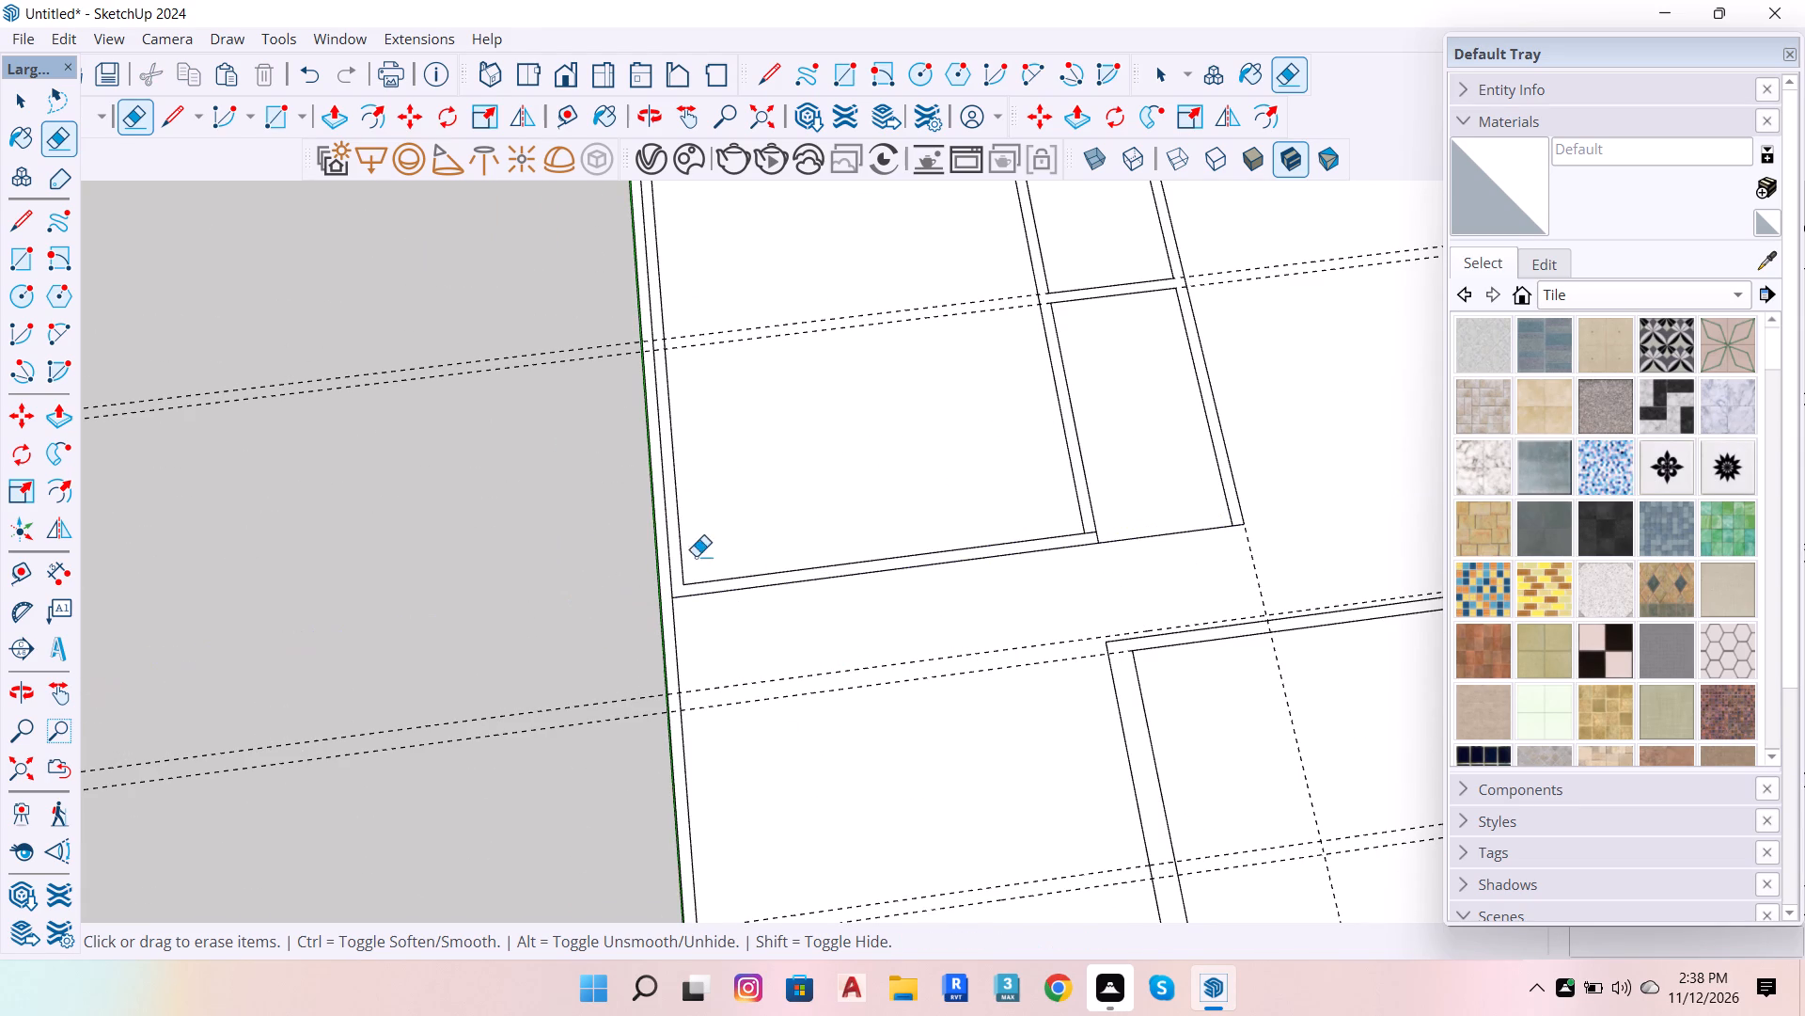
pyautogui.moveTo(1187, 521); pyautogui.dragTo(1193, 537)
pyautogui.scroll(-5, 1207, 589)
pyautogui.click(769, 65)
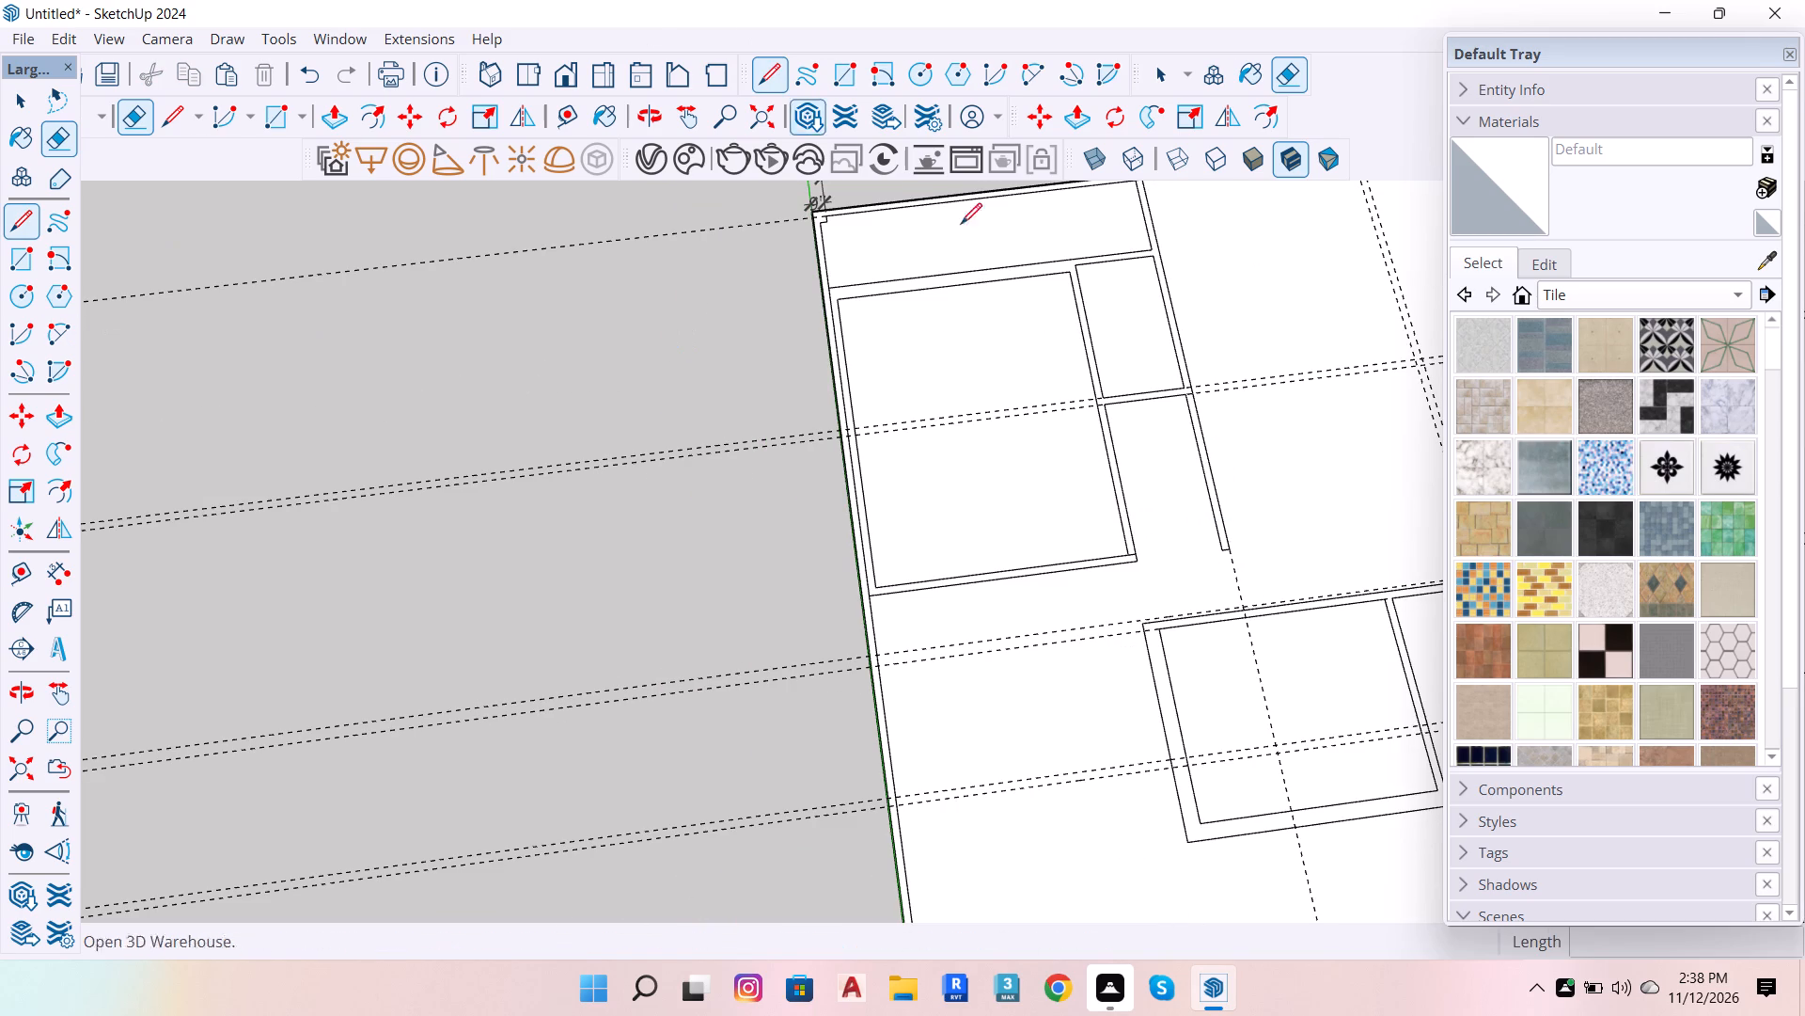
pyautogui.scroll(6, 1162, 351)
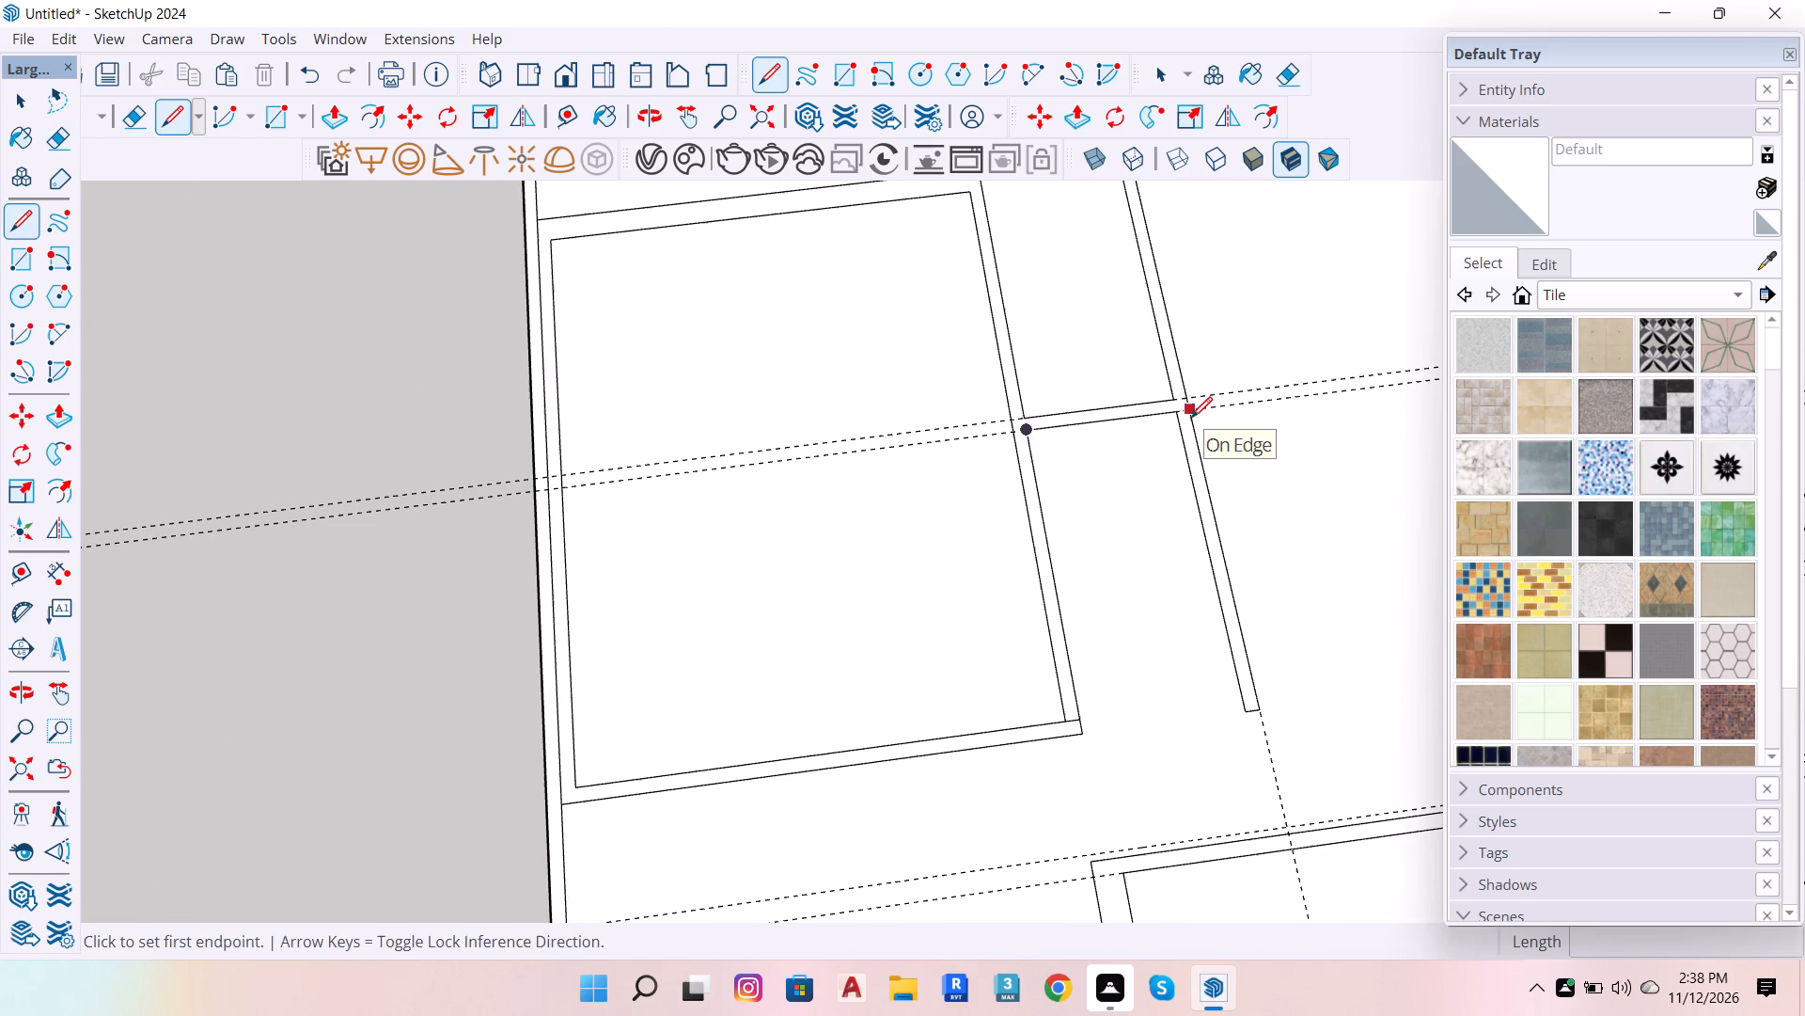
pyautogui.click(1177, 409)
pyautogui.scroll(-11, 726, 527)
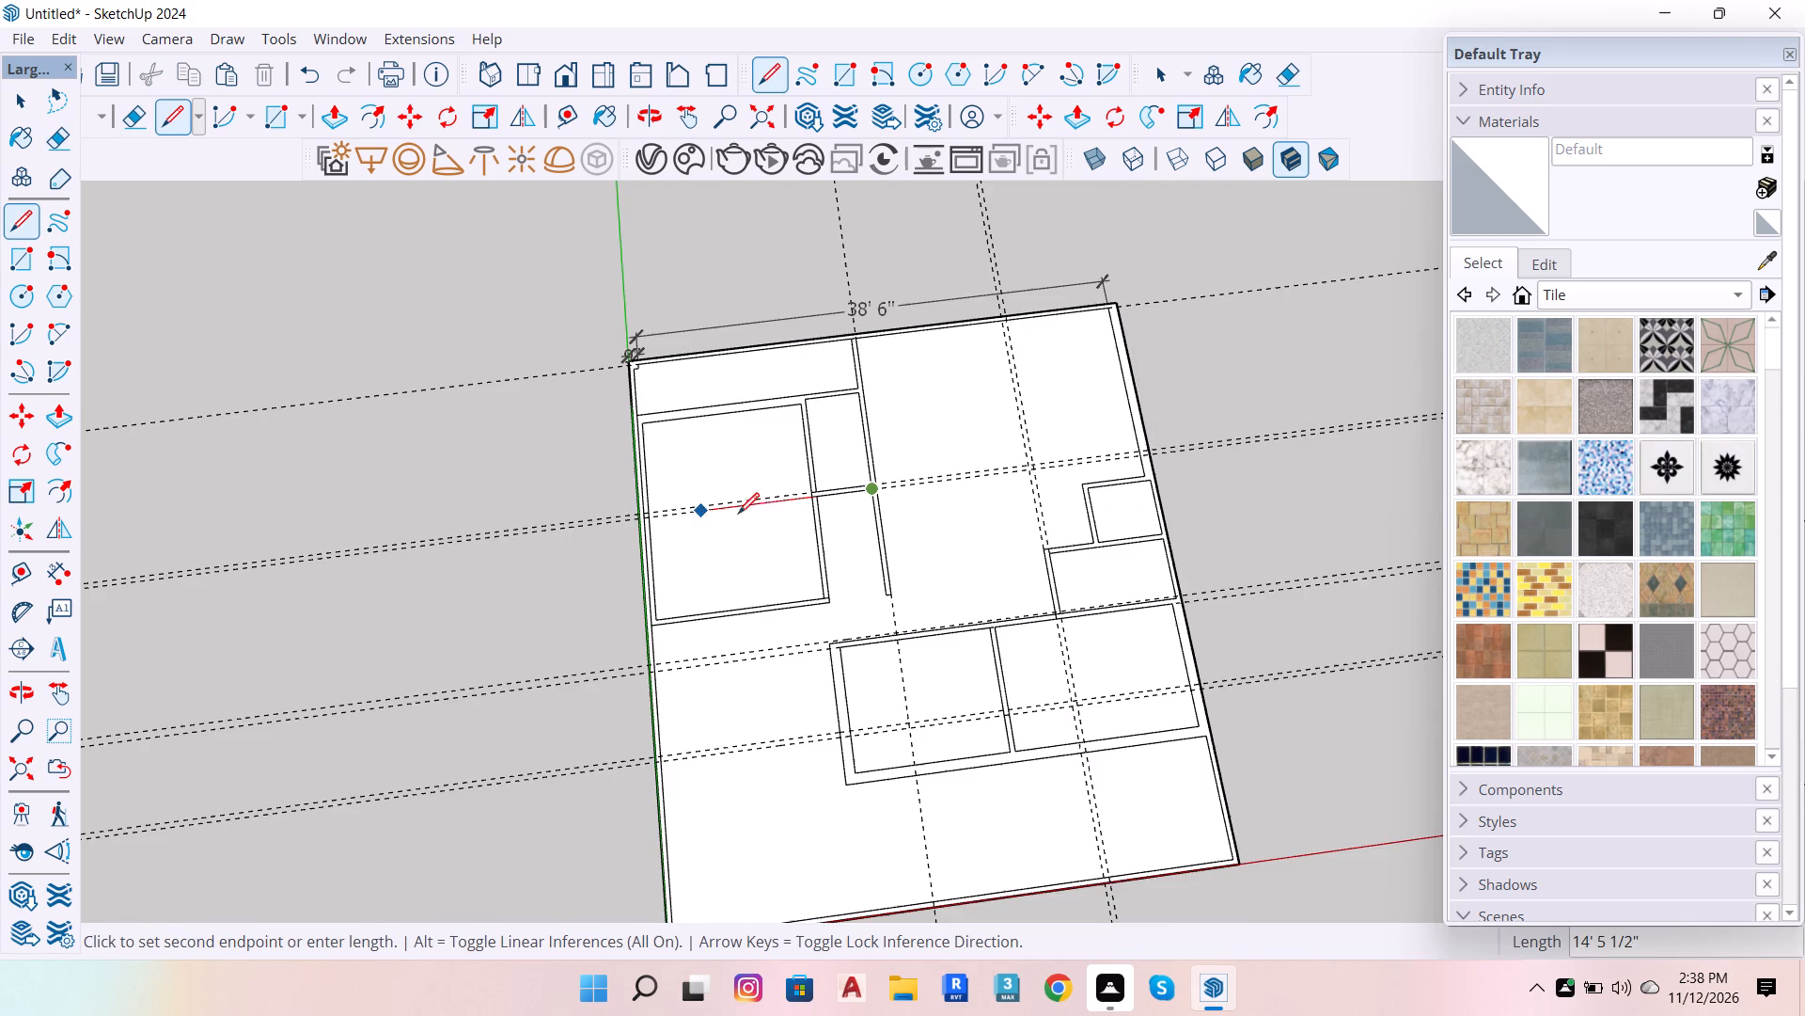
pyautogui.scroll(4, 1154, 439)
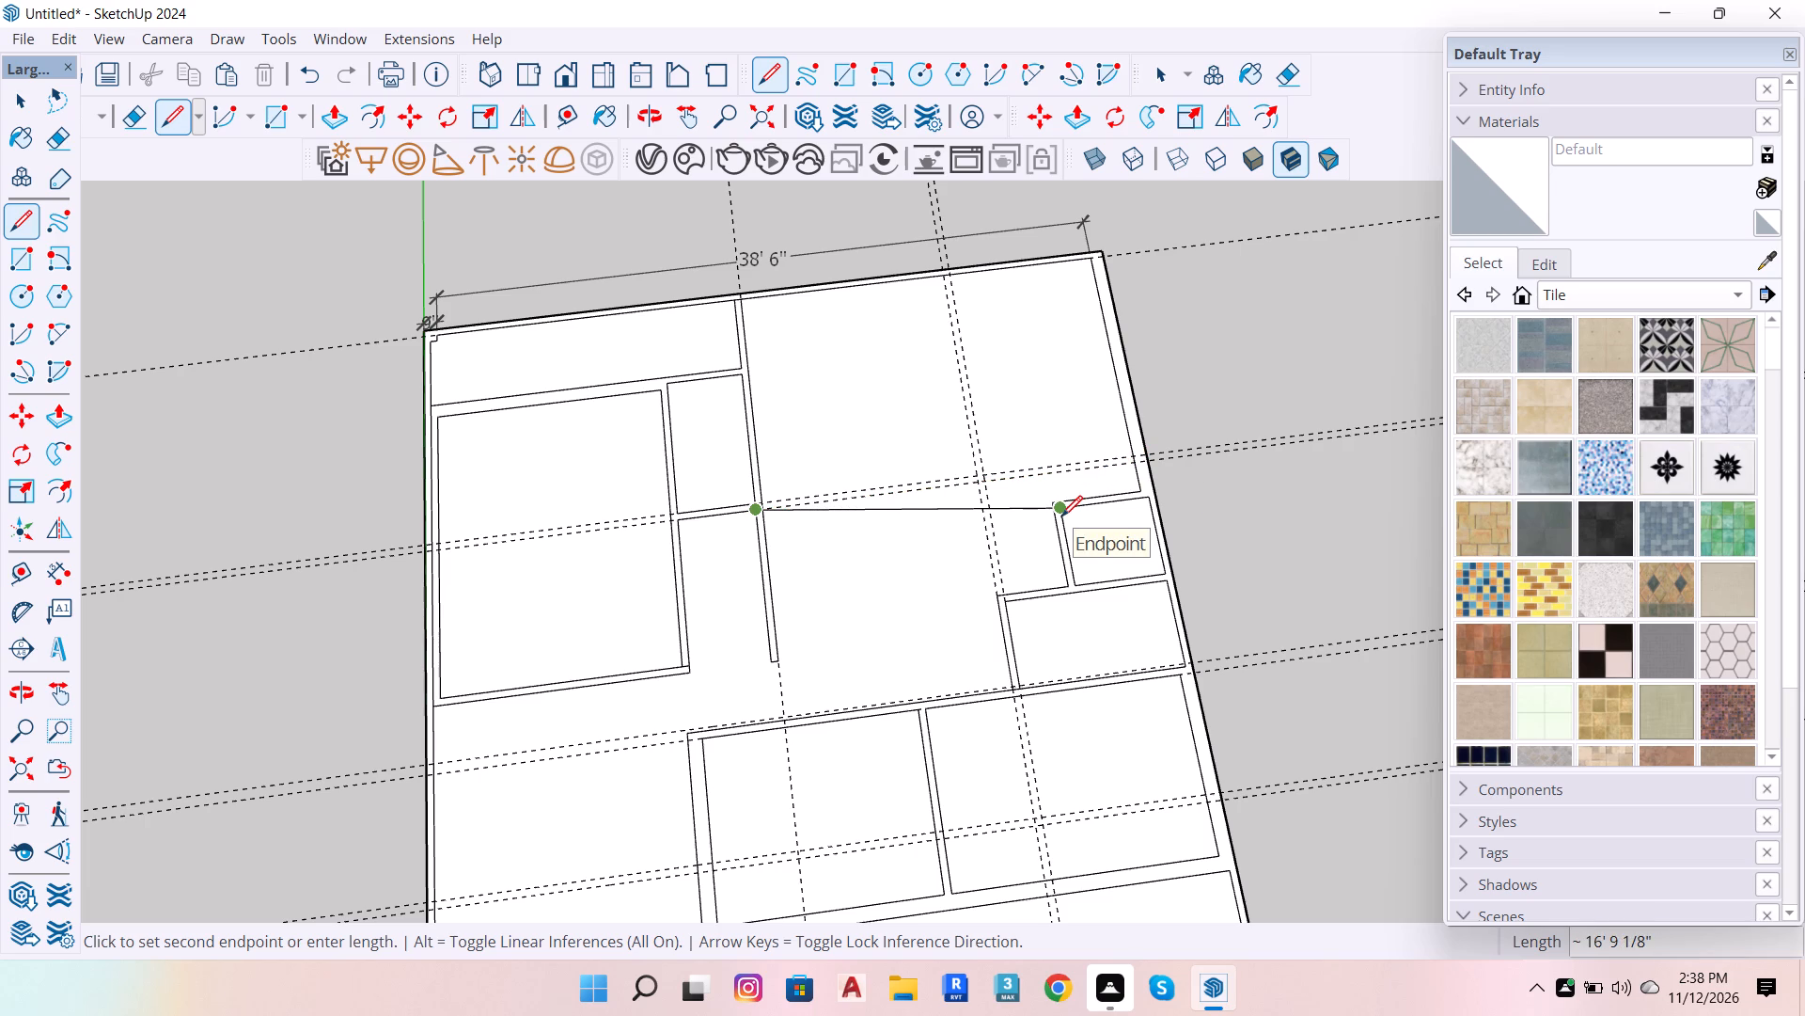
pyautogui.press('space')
# Draw two parallel wall lines, 20' 6 1/2" and 20' 11" long, from the small right room's upper-left corner to the left room's right wall.
pyautogui.press('l')
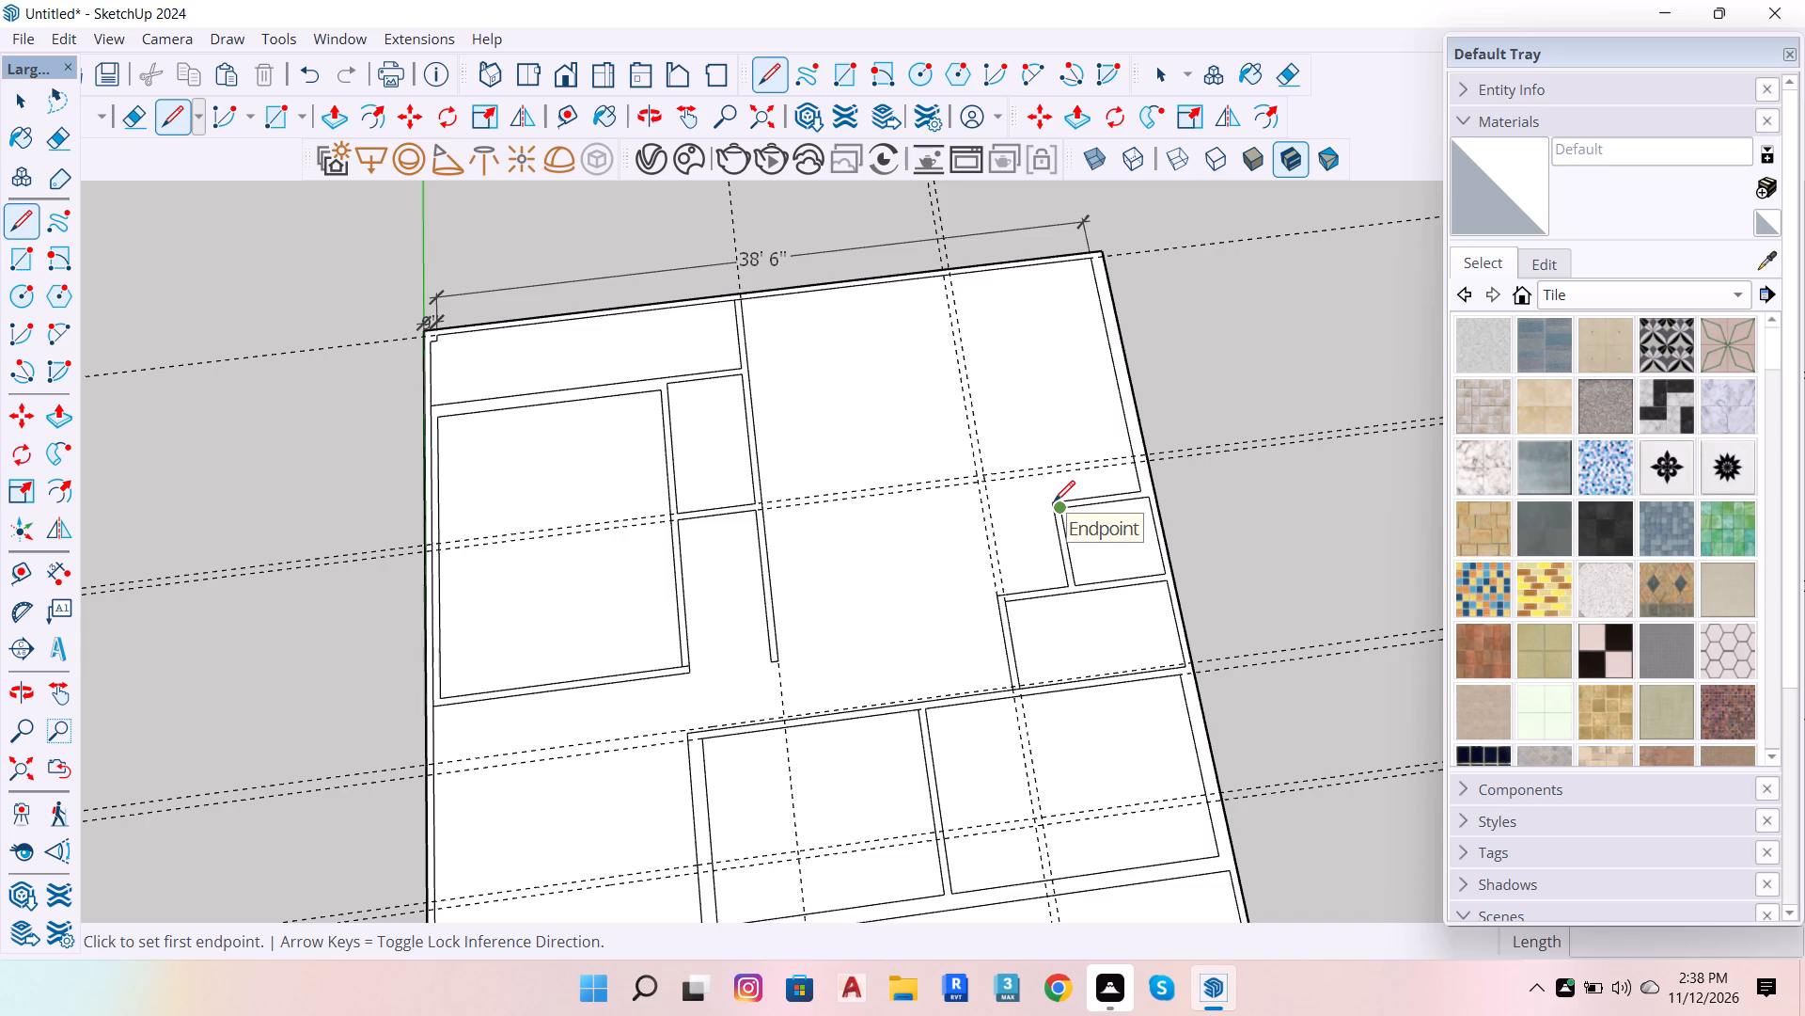
pyautogui.scroll(6, 1053, 498)
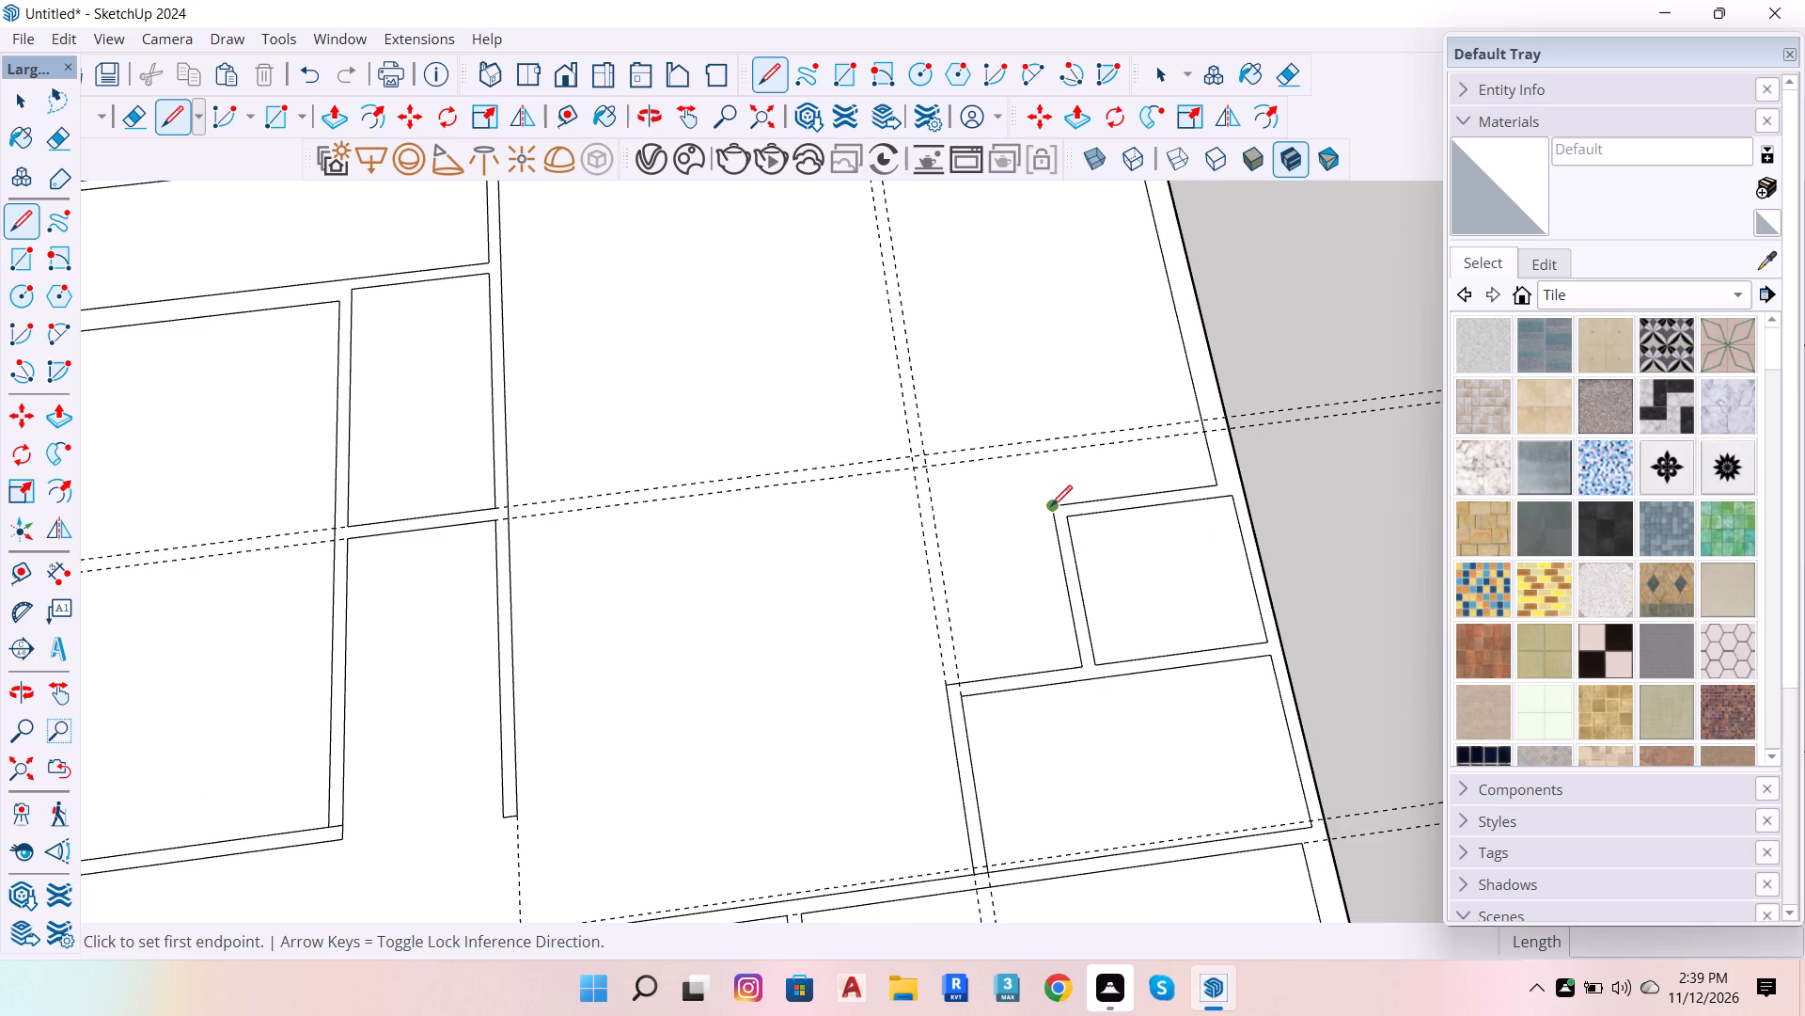
pyautogui.click(1051, 506)
pyautogui.scroll(-7, 1194, 472)
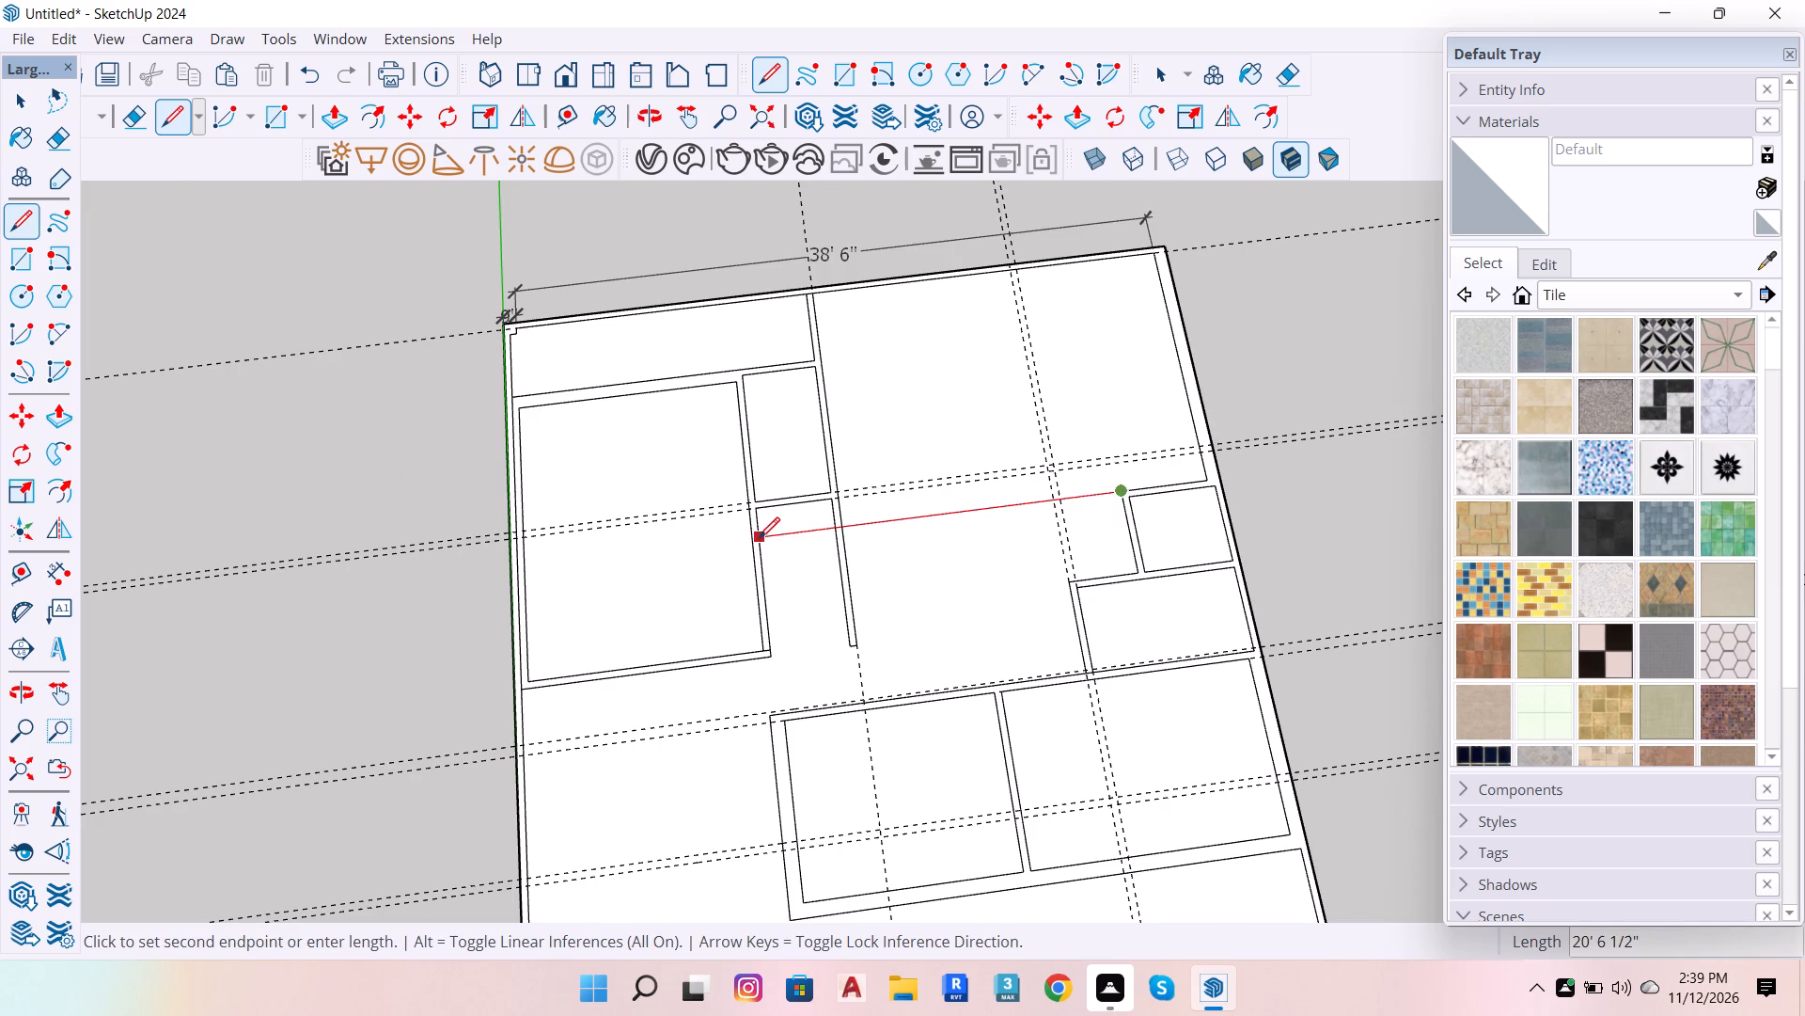
pyautogui.click(763, 538)
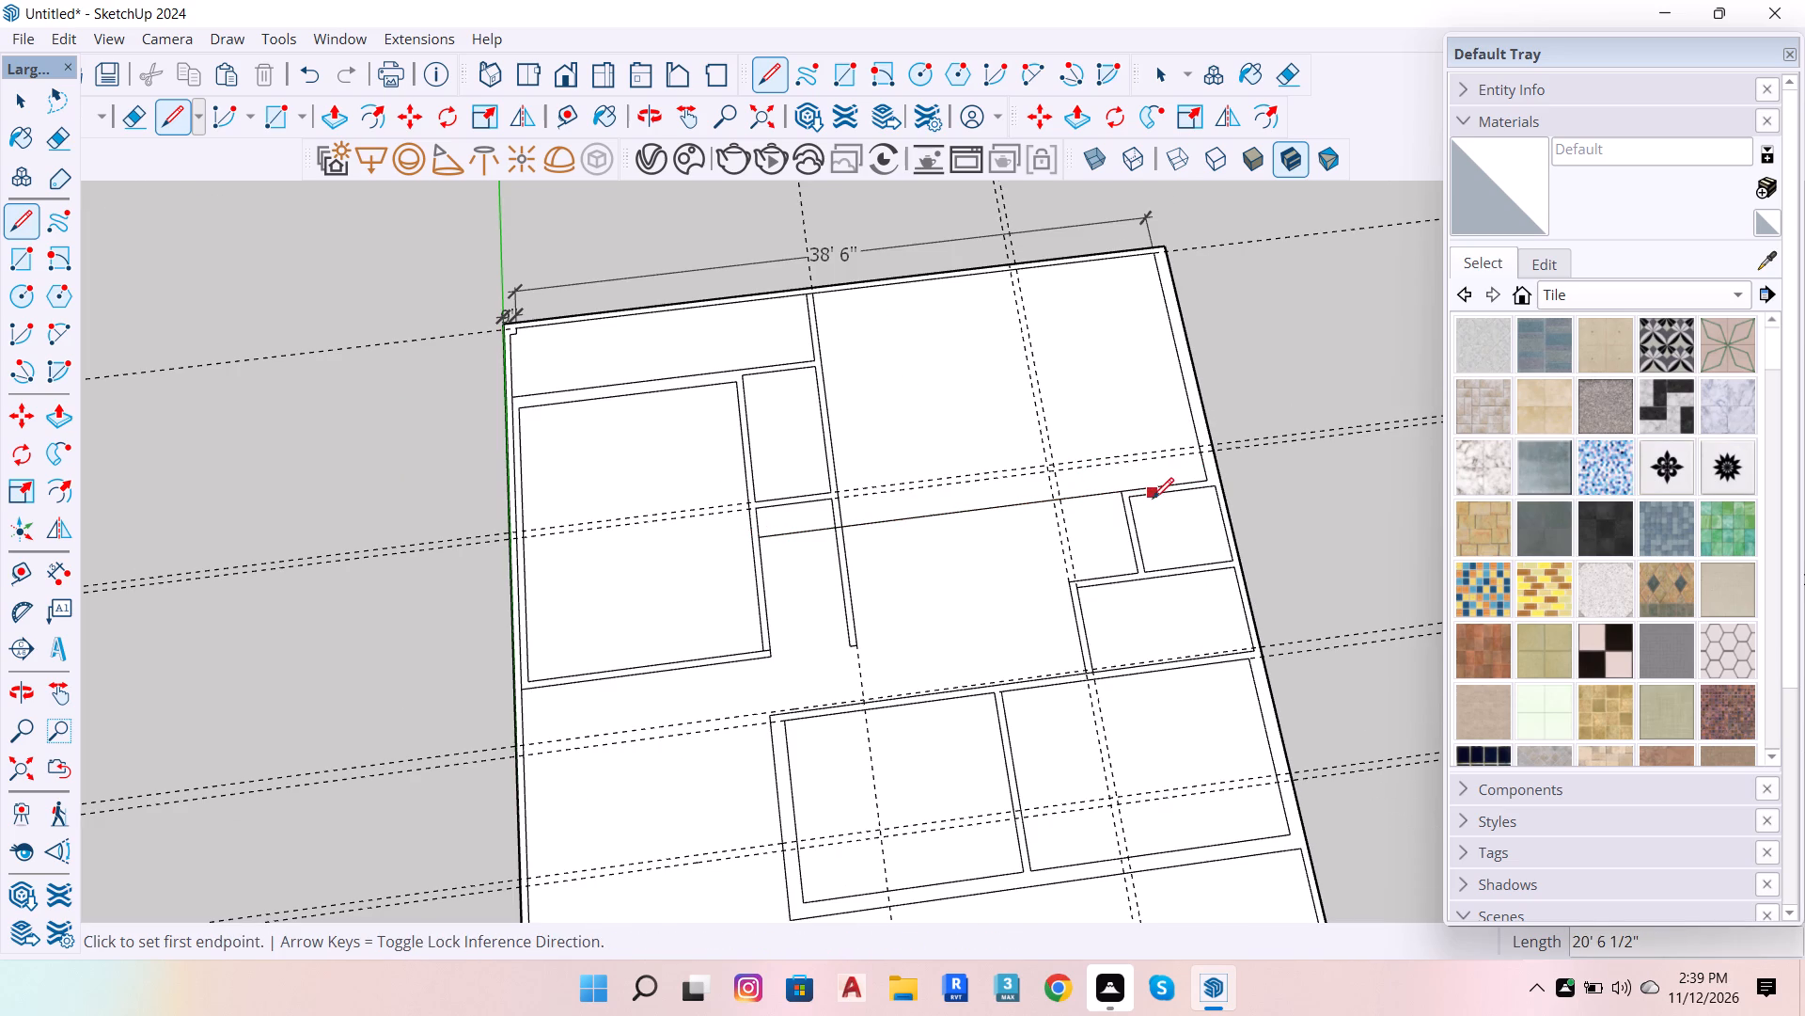
pyautogui.click(1125, 500)
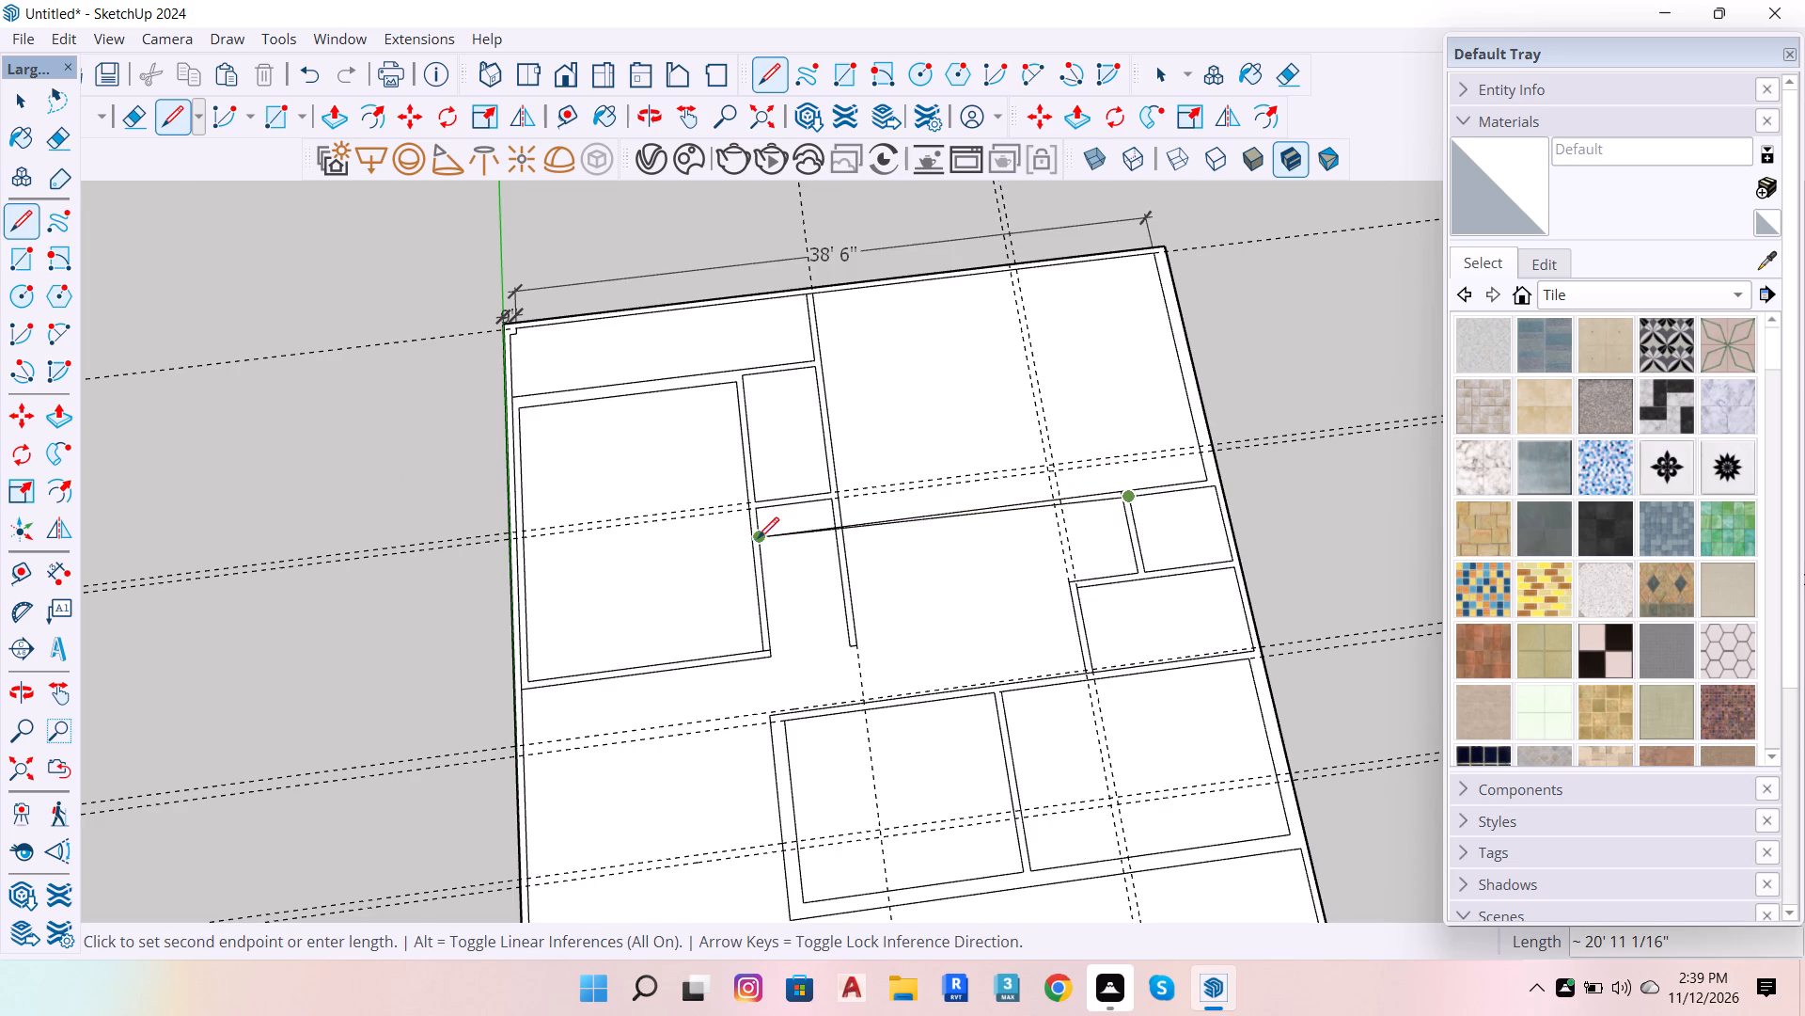
pyautogui.scroll(5, 757, 548)
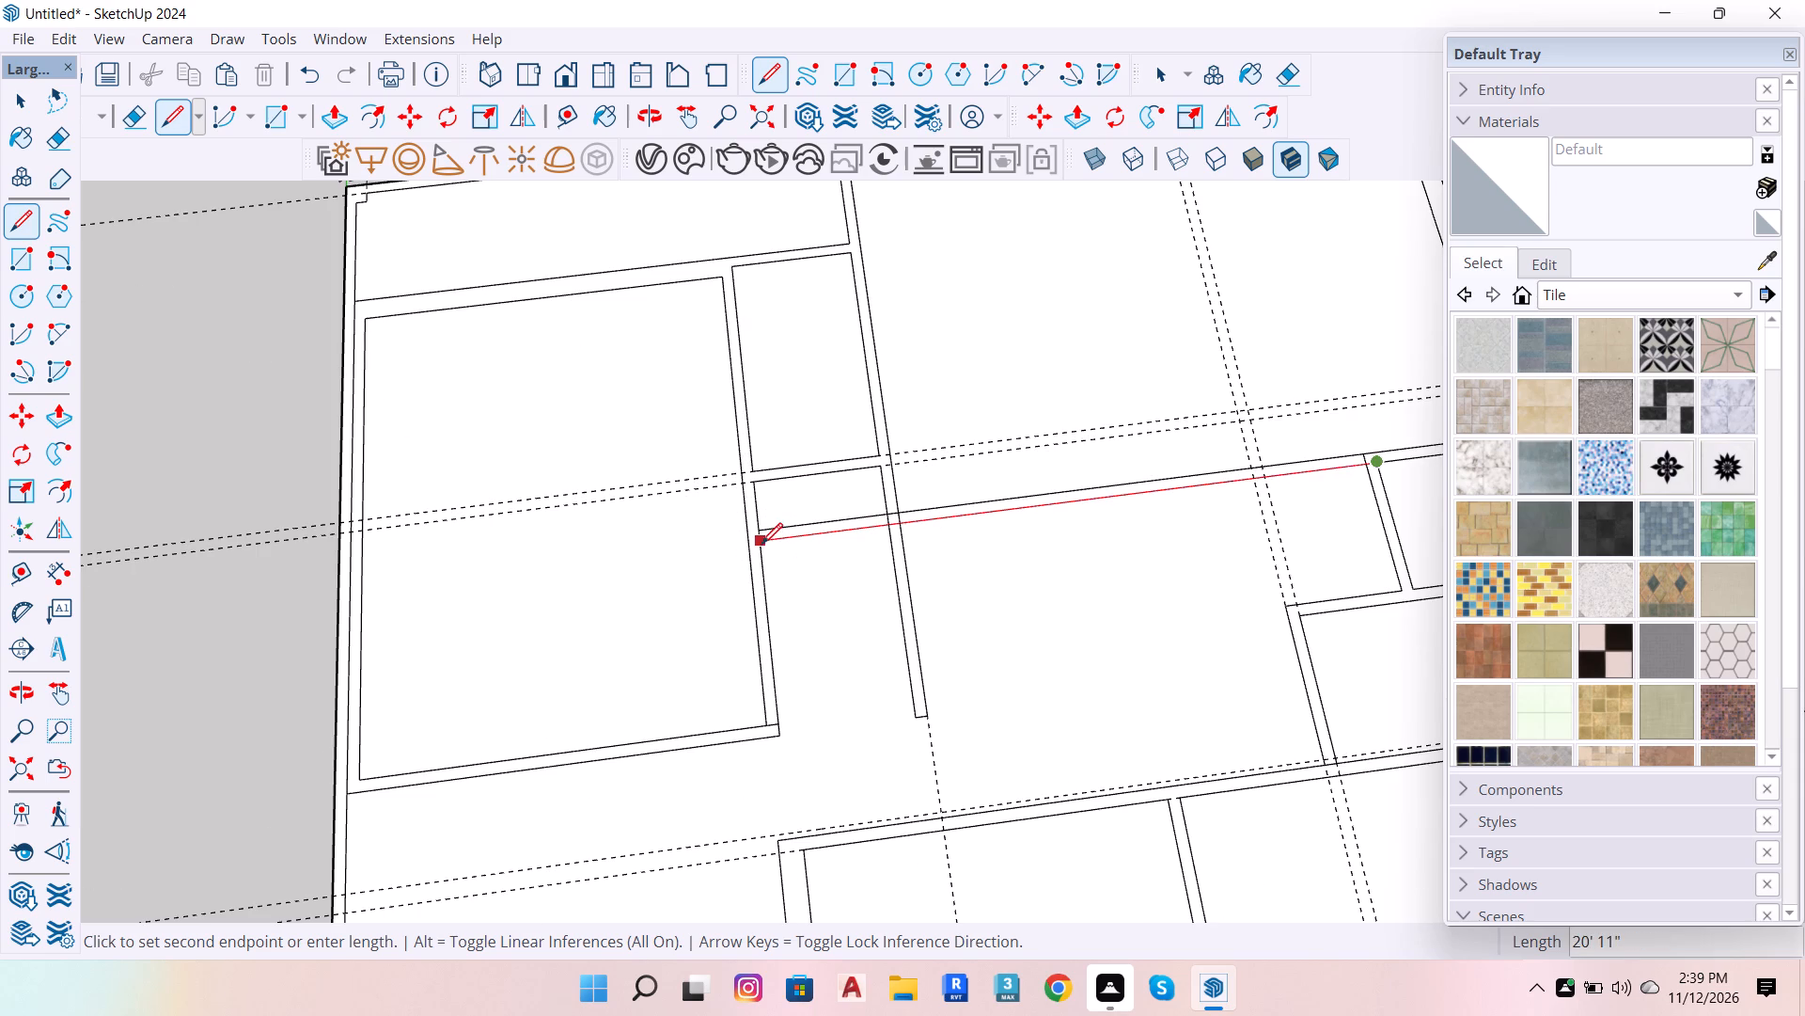
pyautogui.click(761, 544)
pyautogui.scroll(-5, 661, 647)
pyautogui.scroll(7, 1090, 537)
pyautogui.press('space')
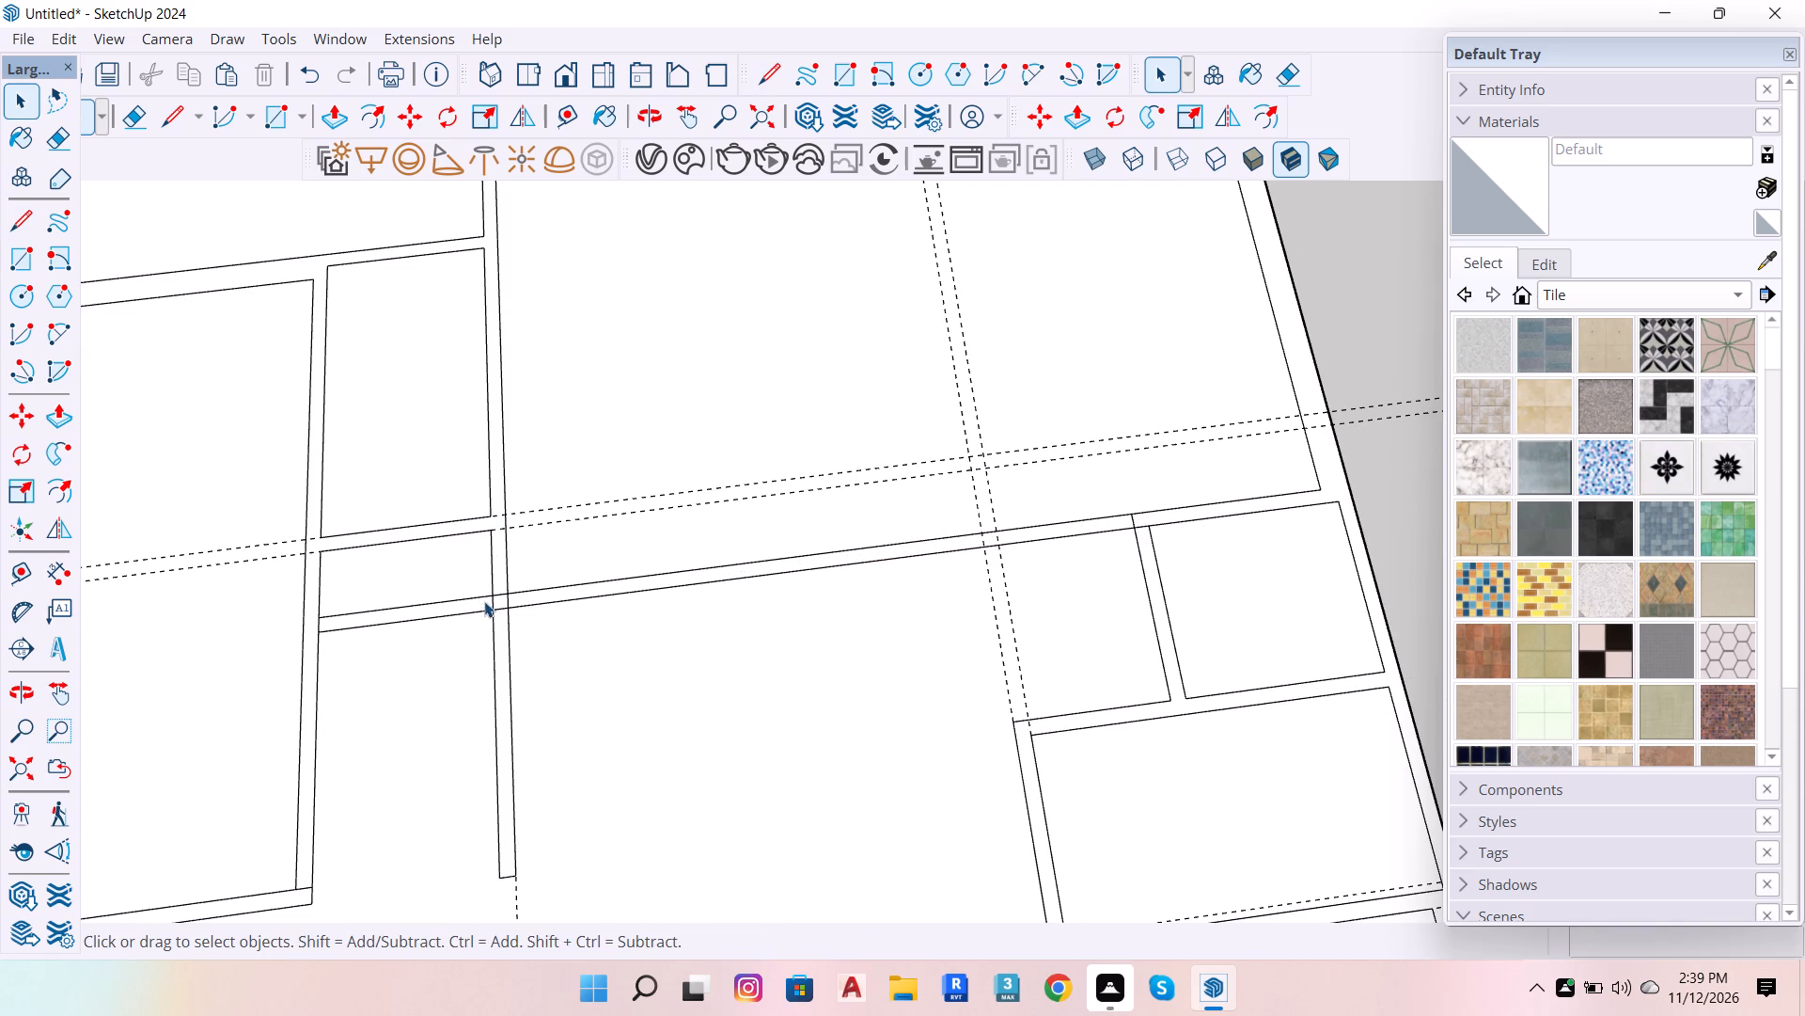
# Close the gaps in the passage's side walls at both ends of the older lower cross wall with 4 1/2" segments.
pyautogui.press('l')
pyautogui.click(331, 534)
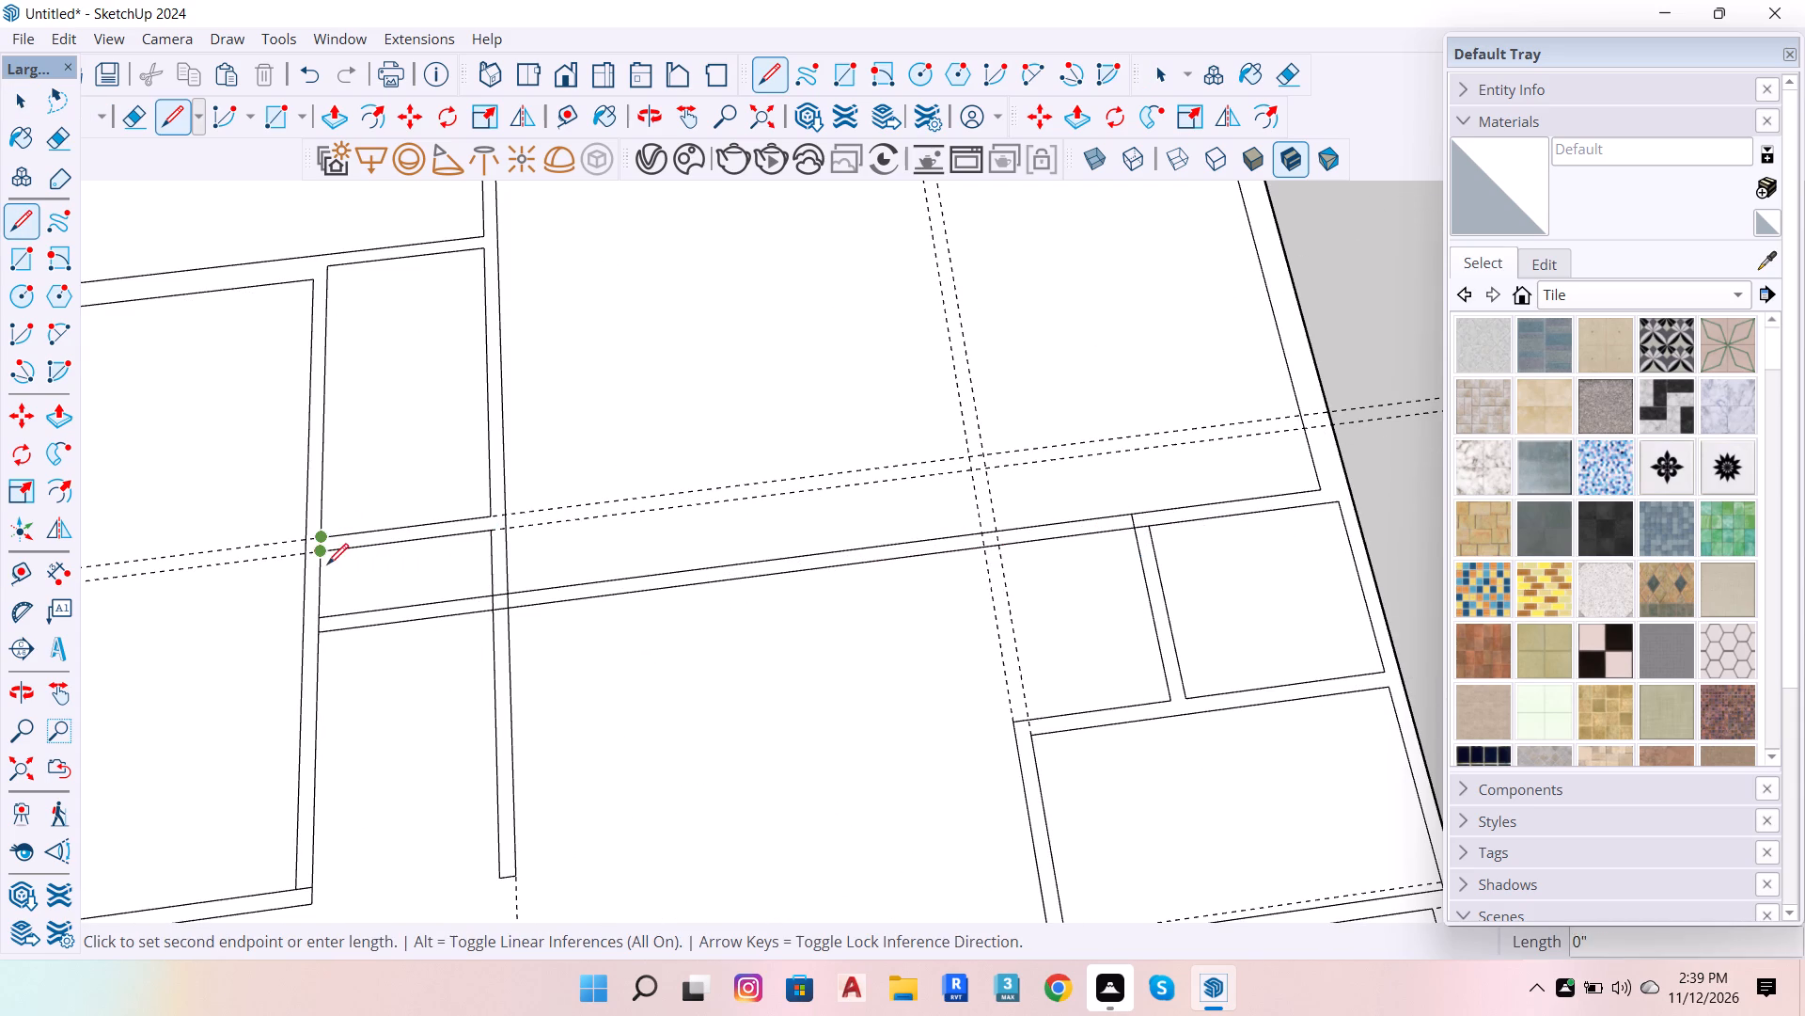
pyautogui.click(326, 549)
pyautogui.click(323, 564)
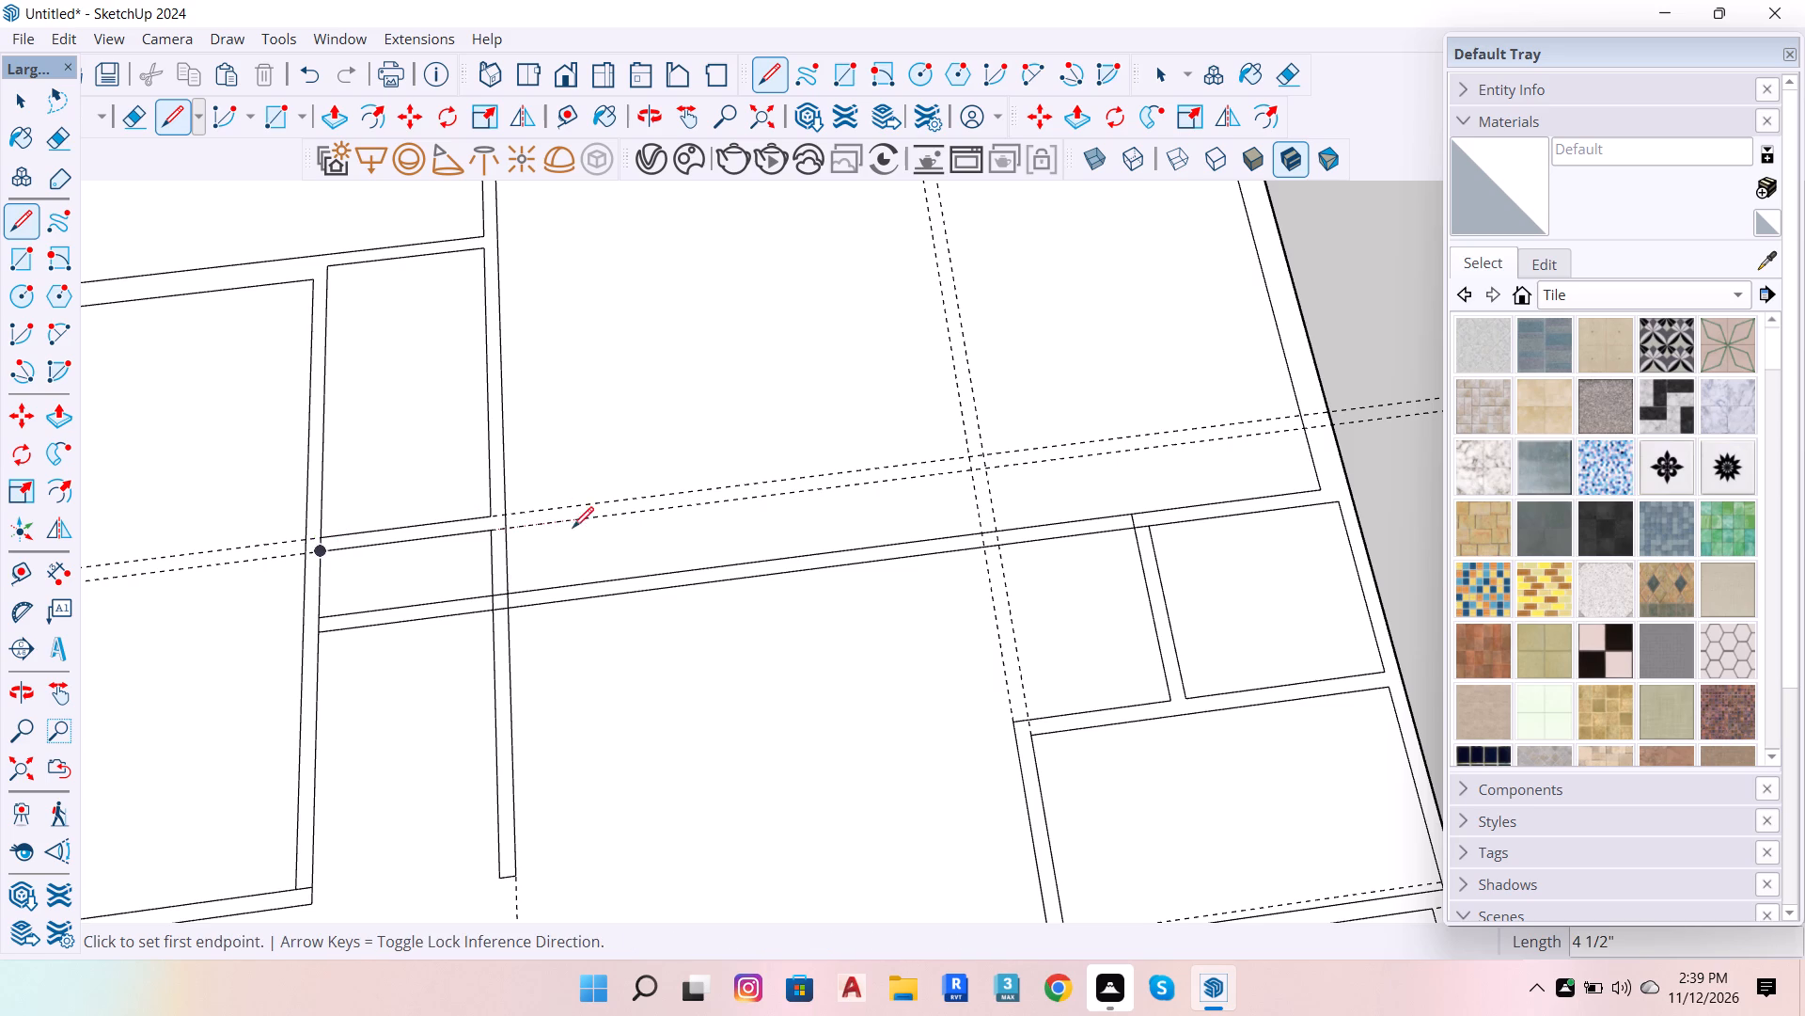
pyautogui.scroll(5, 485, 506)
pyautogui.moveTo(492, 523); pyautogui.dragTo(490, 532)
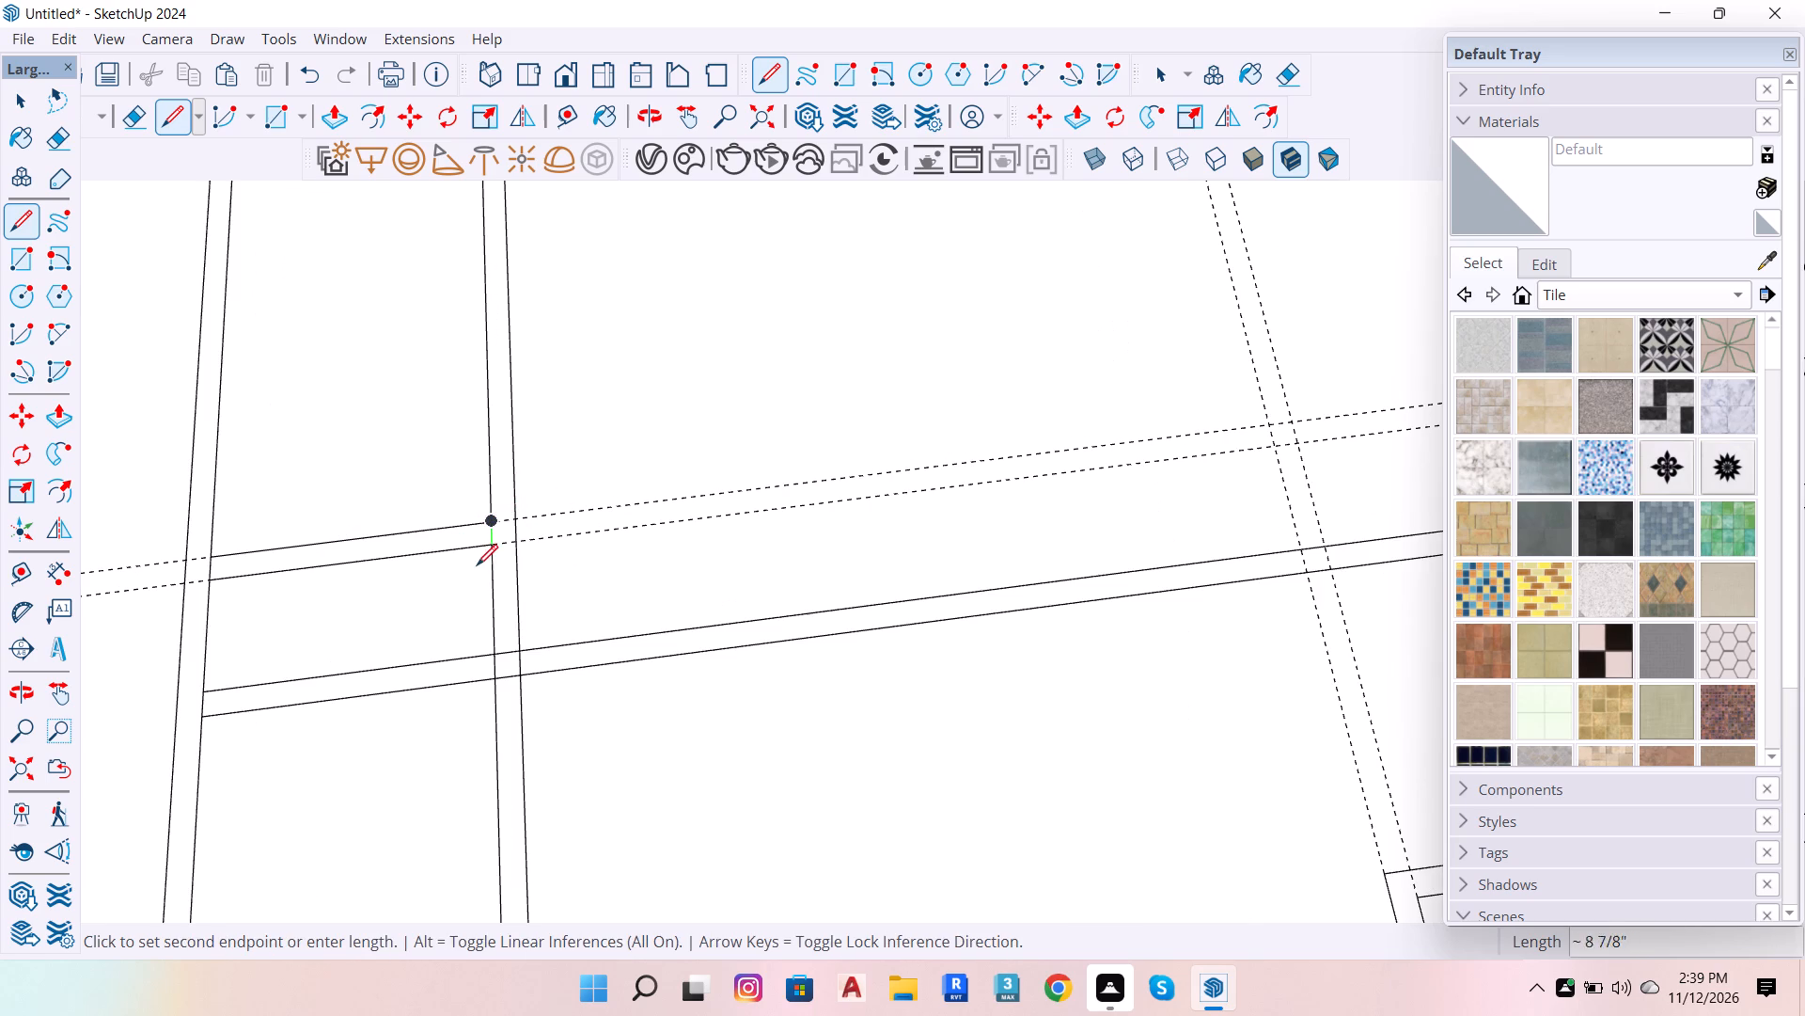
pyautogui.click(489, 546)
# Erase both faces of the passage's older lower cross wall together with its two guides.
pyautogui.press('e')
pyautogui.moveTo(449, 513); pyautogui.dragTo(463, 571)
# Erase the part of the passage's right side wall that extends below the new long wall, including its guide.
pyautogui.scroll(4, 498, 544)
pyautogui.scroll(-7, 610, 521)
pyautogui.scroll(6, 563, 599)
pyautogui.scroll(-7, 629, 594)
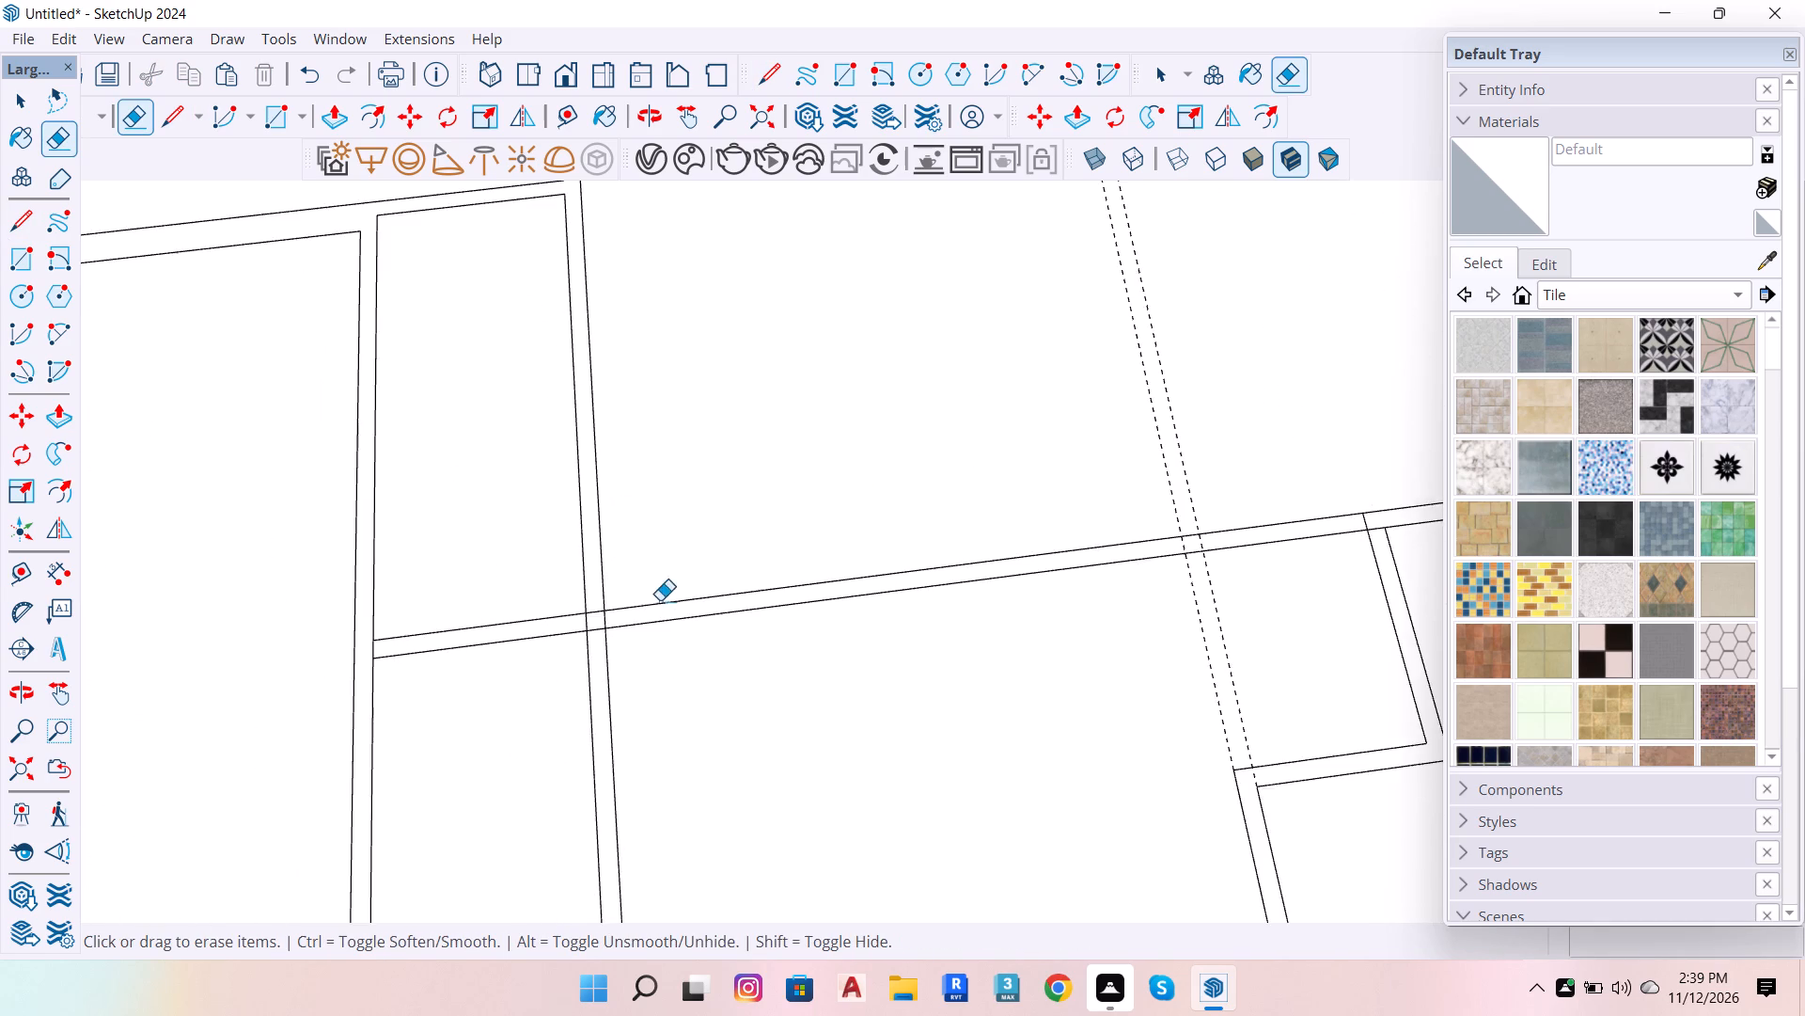
pyautogui.scroll(-7, 664, 609)
pyautogui.moveTo(658, 698); pyautogui.dragTo(650, 765)
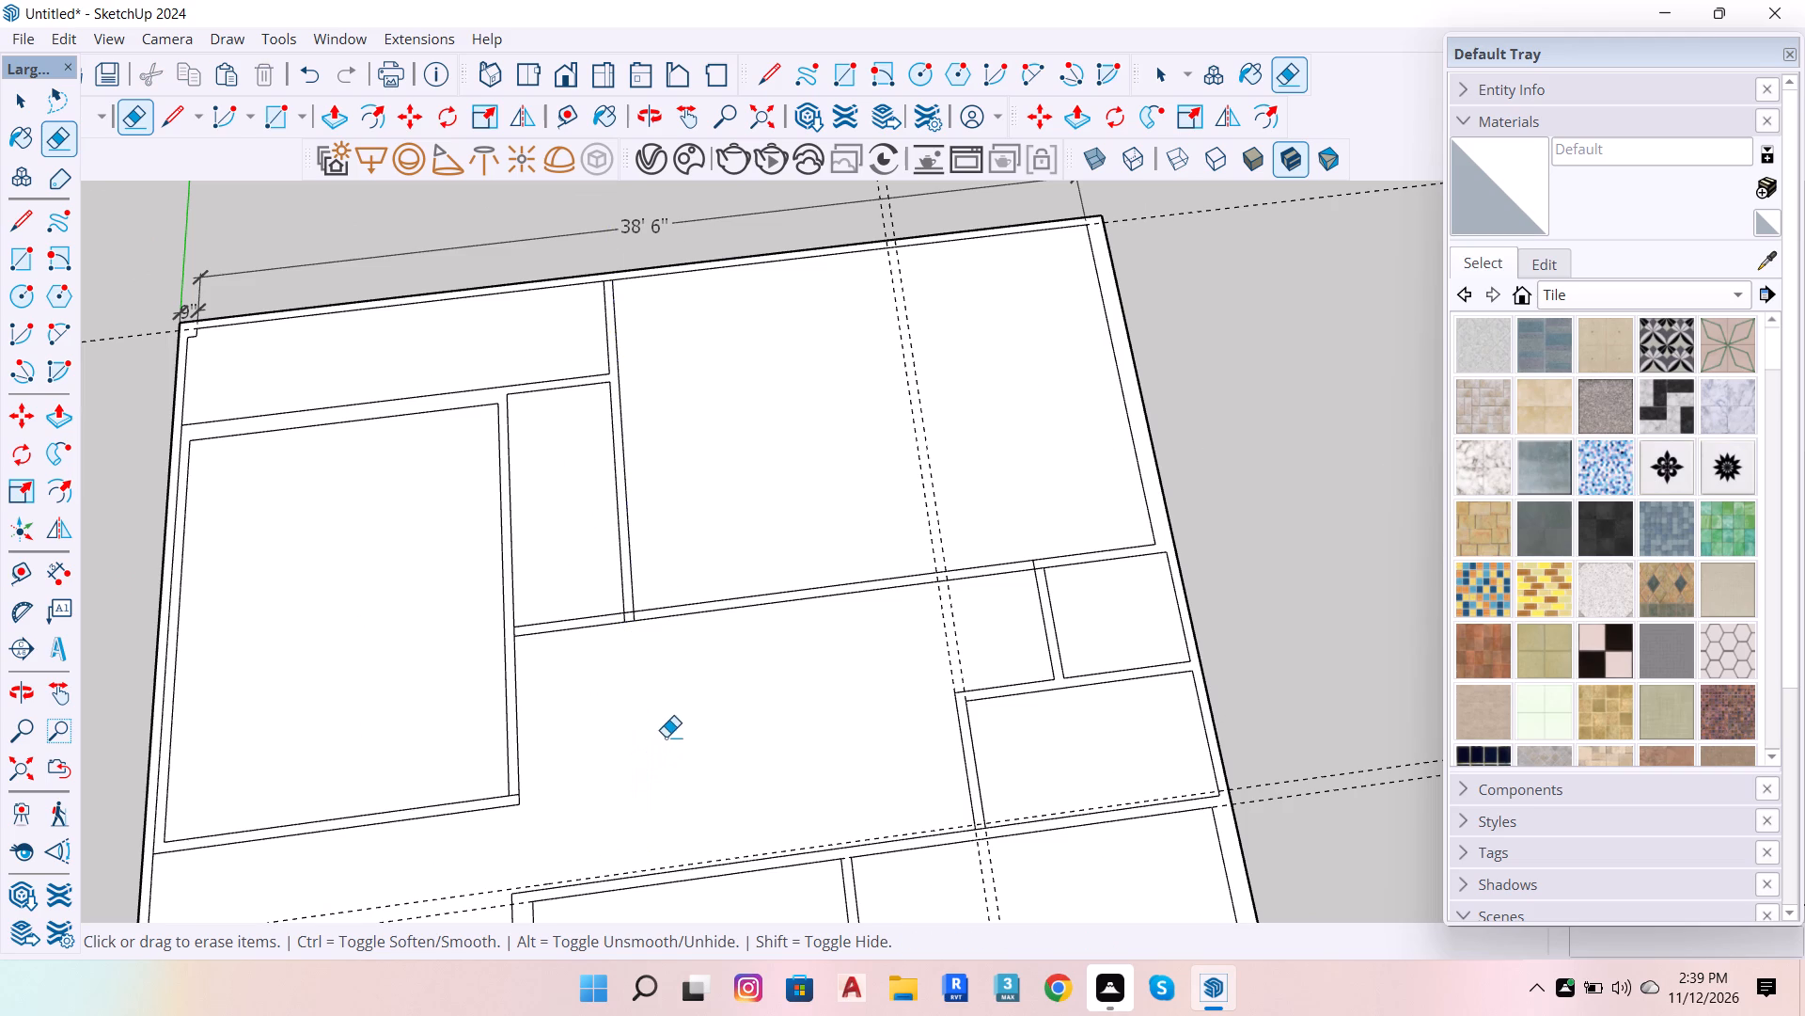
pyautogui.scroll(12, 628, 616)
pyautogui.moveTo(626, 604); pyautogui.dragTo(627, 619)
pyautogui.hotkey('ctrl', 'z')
# Erase the overlapping edge segments where the new long wall meets the passage's right and left side walls.
pyautogui.scroll(8, 632, 600)
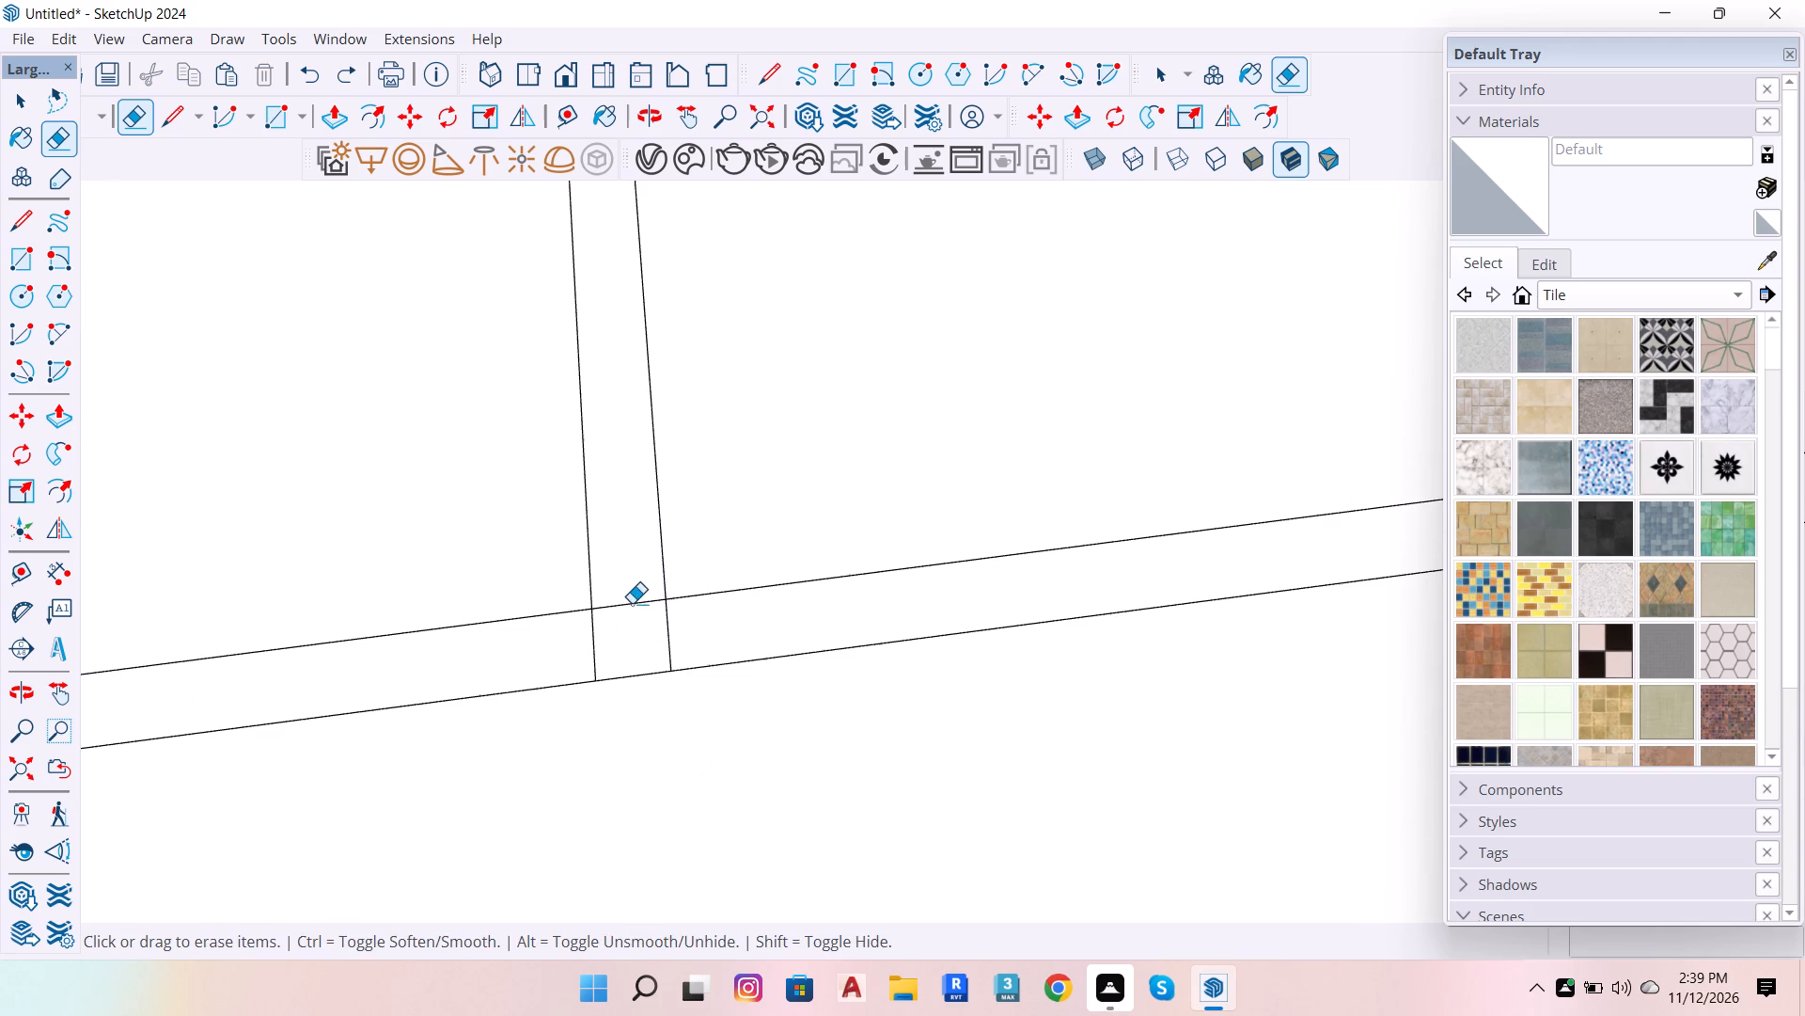
pyautogui.moveTo(632, 603); pyautogui.dragTo(596, 652)
pyautogui.scroll(-13, 660, 687)
pyautogui.scroll(5, 321, 775)
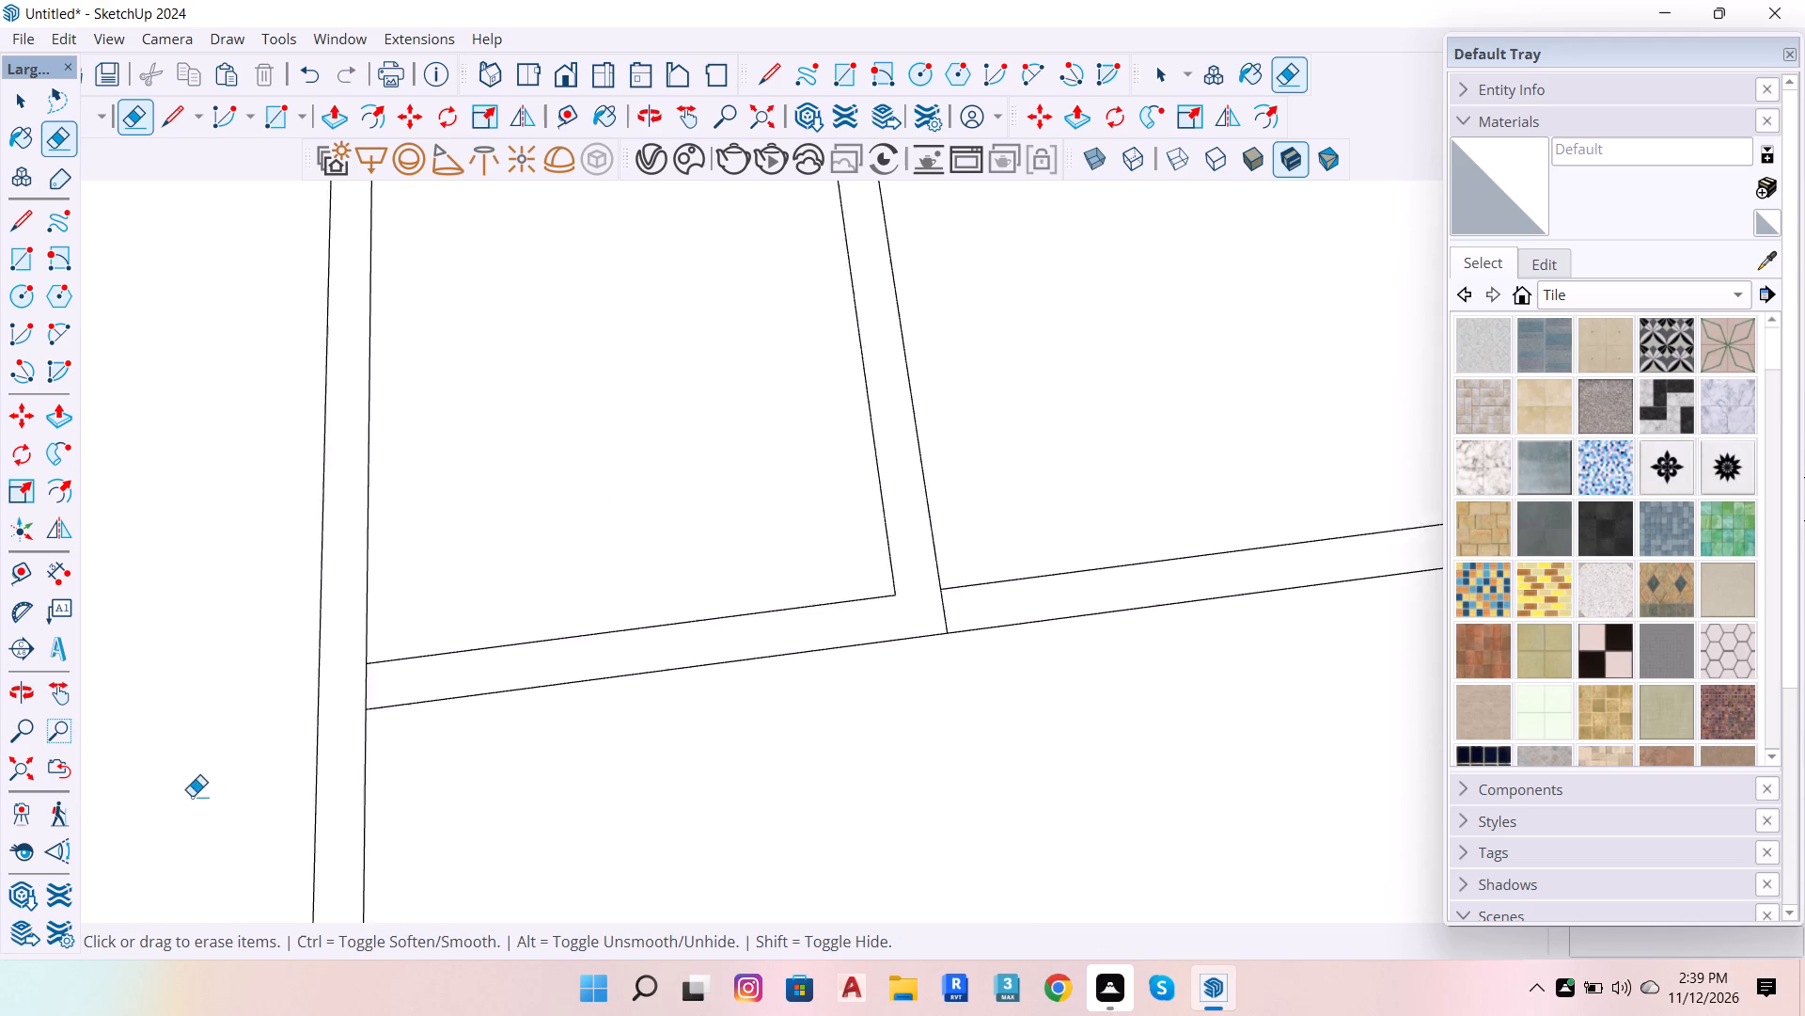
pyautogui.scroll(2, 192, 796)
pyautogui.scroll(7, 322, 691)
pyautogui.moveTo(404, 683); pyautogui.dragTo(561, 654)
pyautogui.scroll(-14, 557, 679)
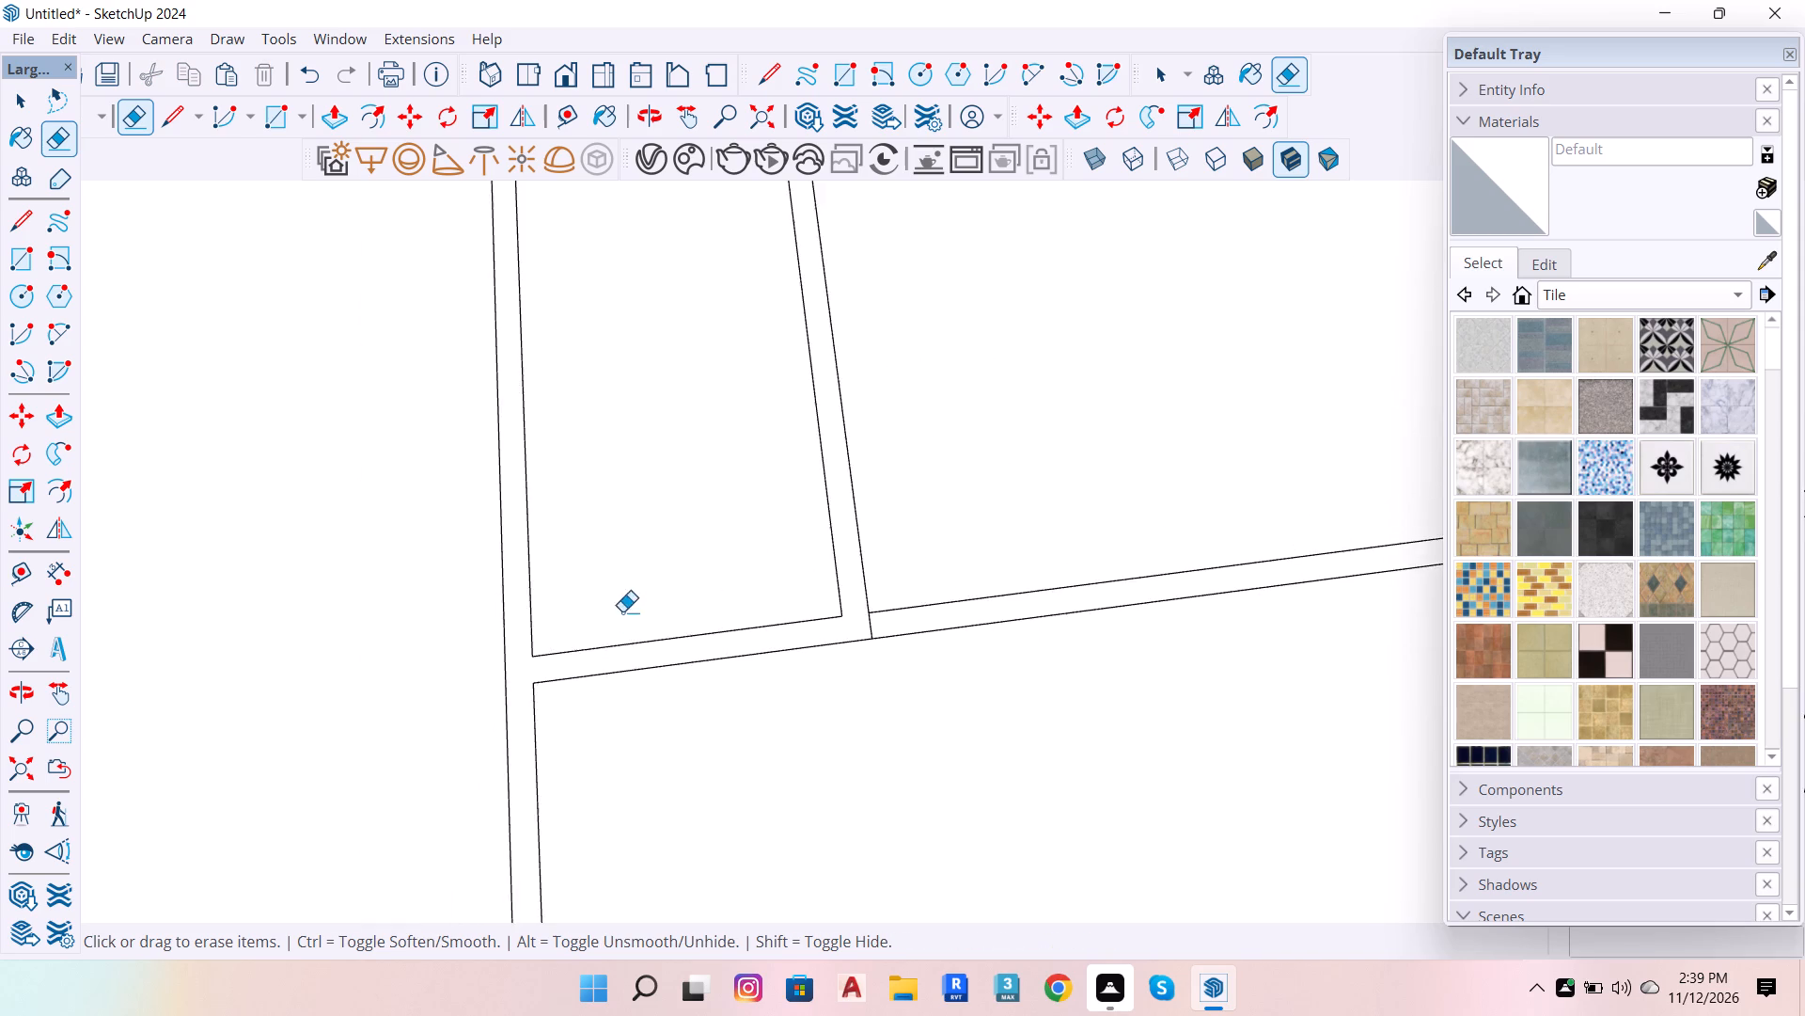
# Erase the leftover edge segment inside the wall thickness at the left room's lower-right corner.
pyautogui.scroll(-13, 622, 611)
pyautogui.scroll(15, 699, 790)
pyautogui.scroll(3, 561, 728)
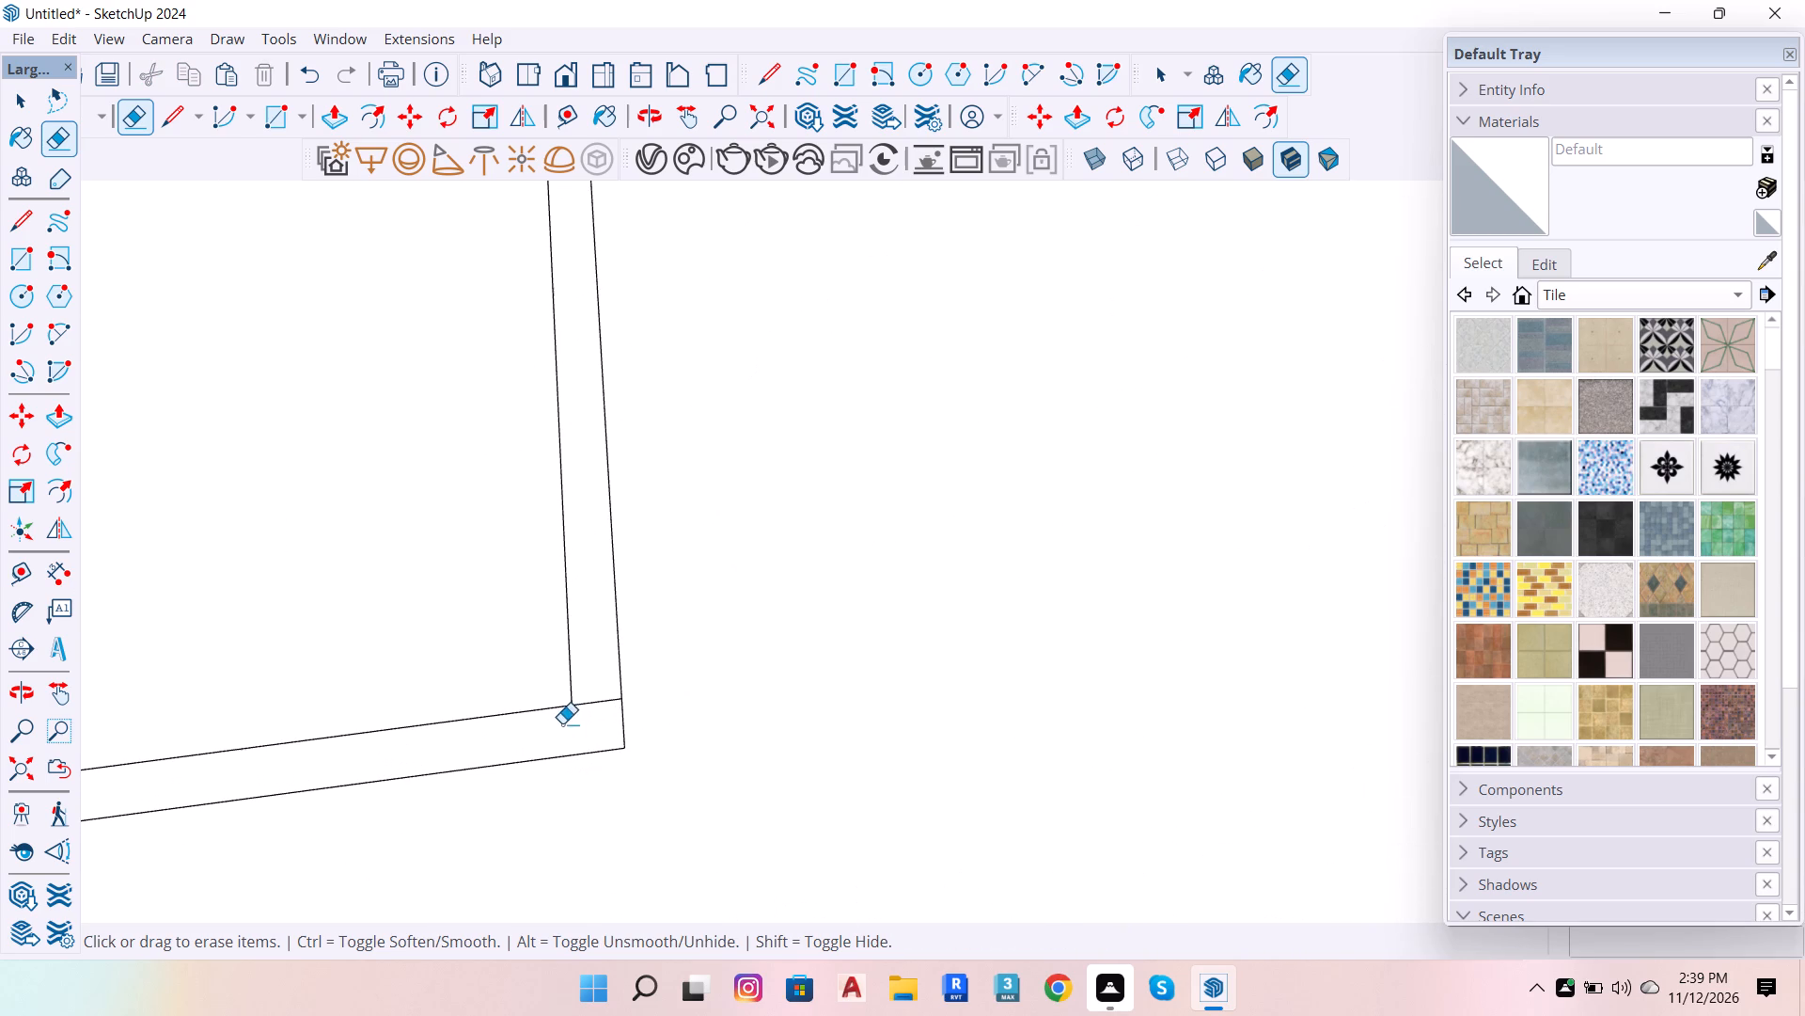
pyautogui.moveTo(595, 690); pyautogui.dragTo(608, 726)
pyautogui.scroll(-7, 750, 794)
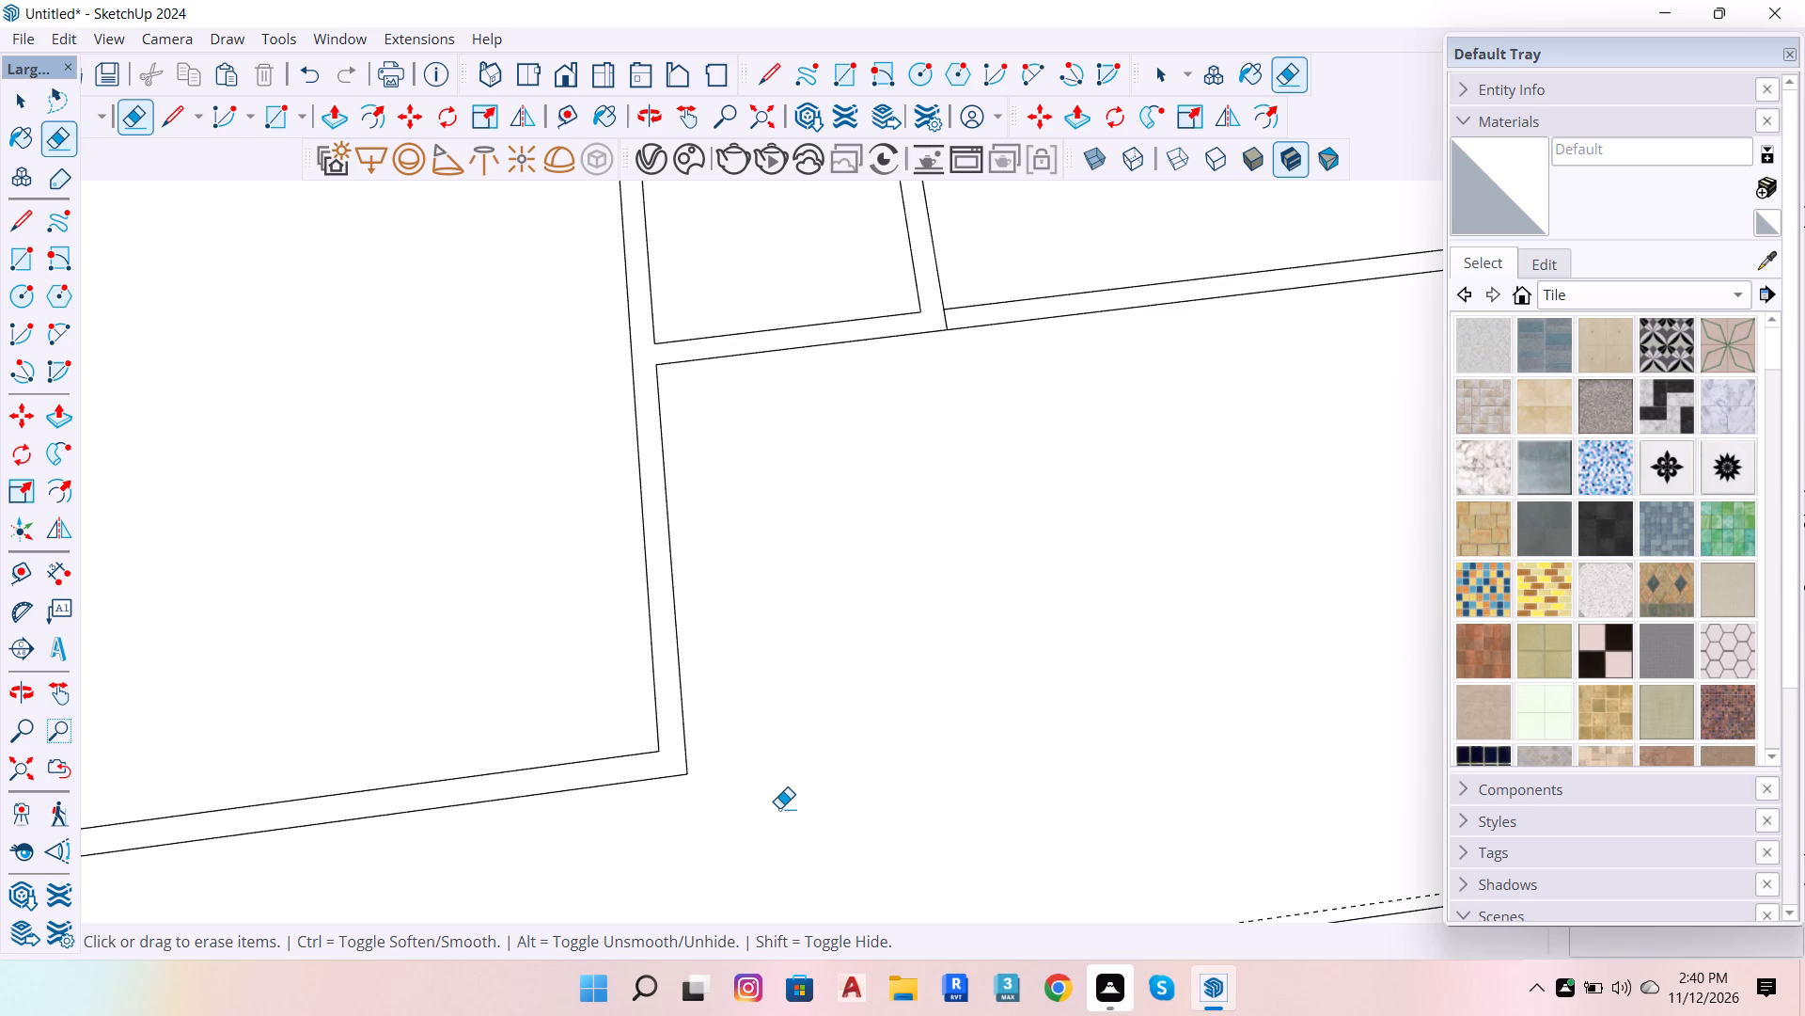
# Erase the leftover edge segment inside the long wall where the narrow passage's right side wall meets it.
pyautogui.scroll(-13, 713, 740)
pyautogui.scroll(8, 902, 680)
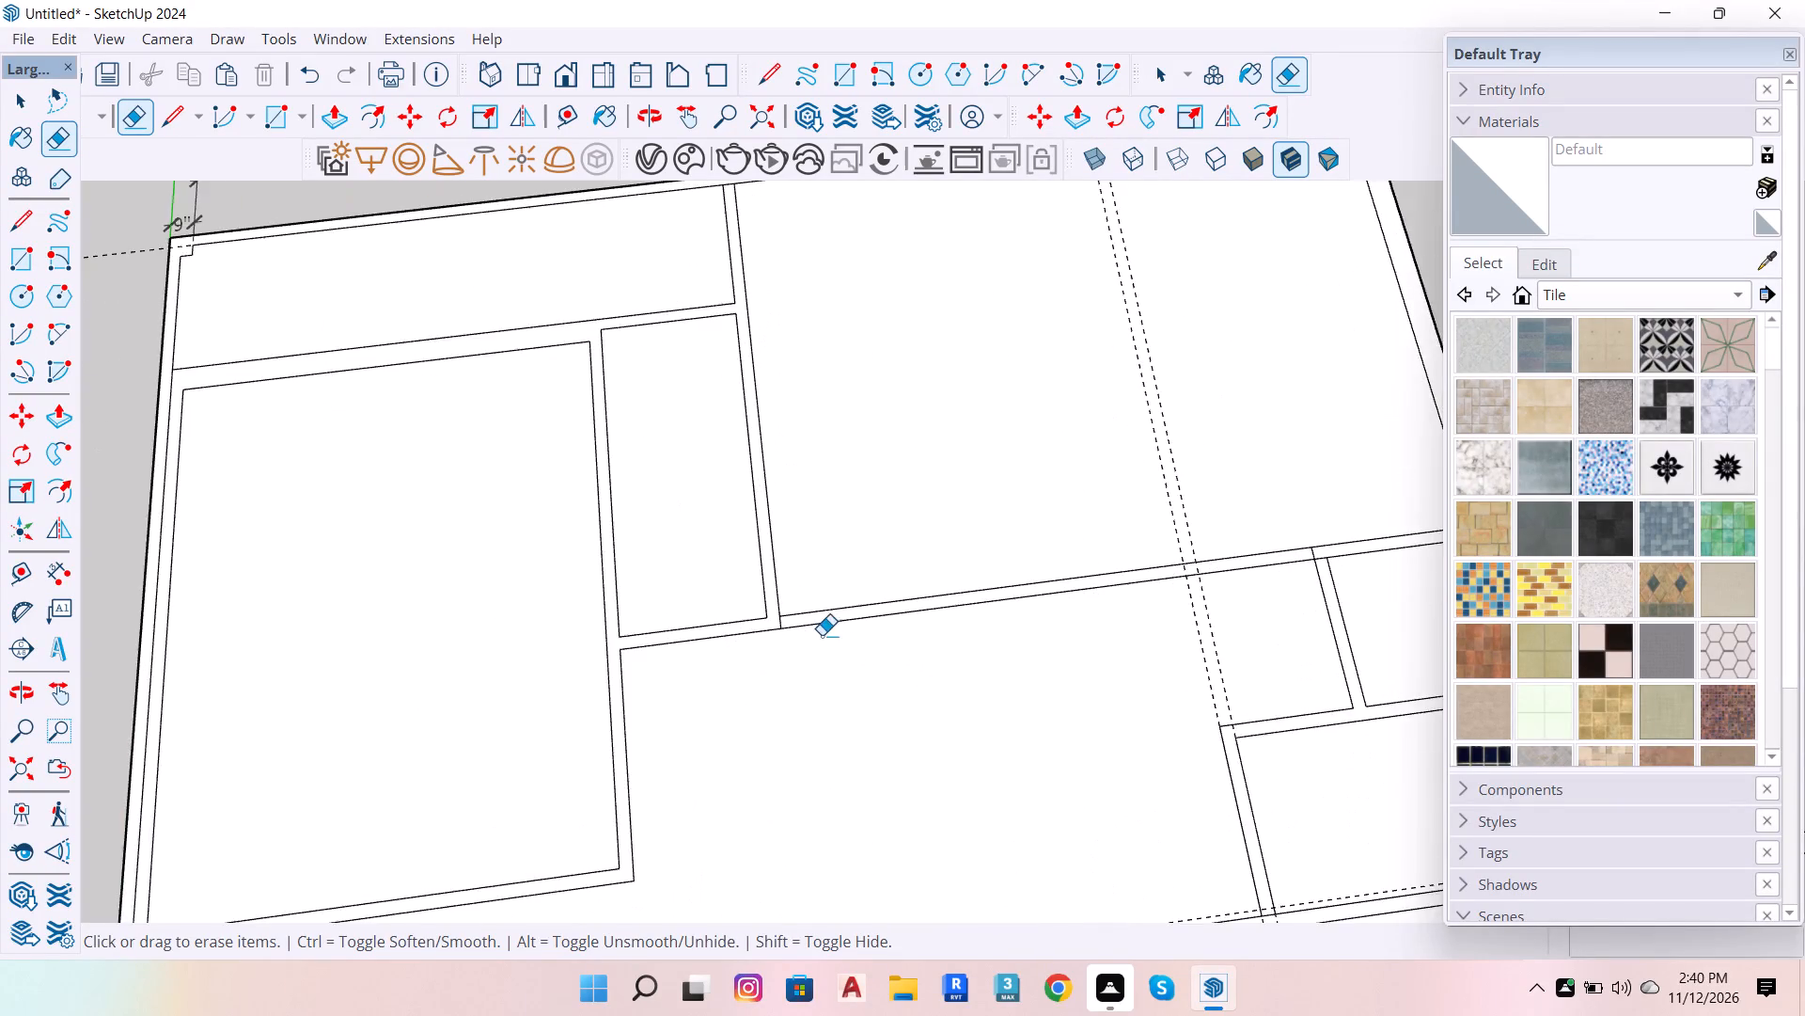
pyautogui.scroll(11, 822, 635)
pyautogui.click(764, 629)
pyautogui.scroll(-15, 778, 650)
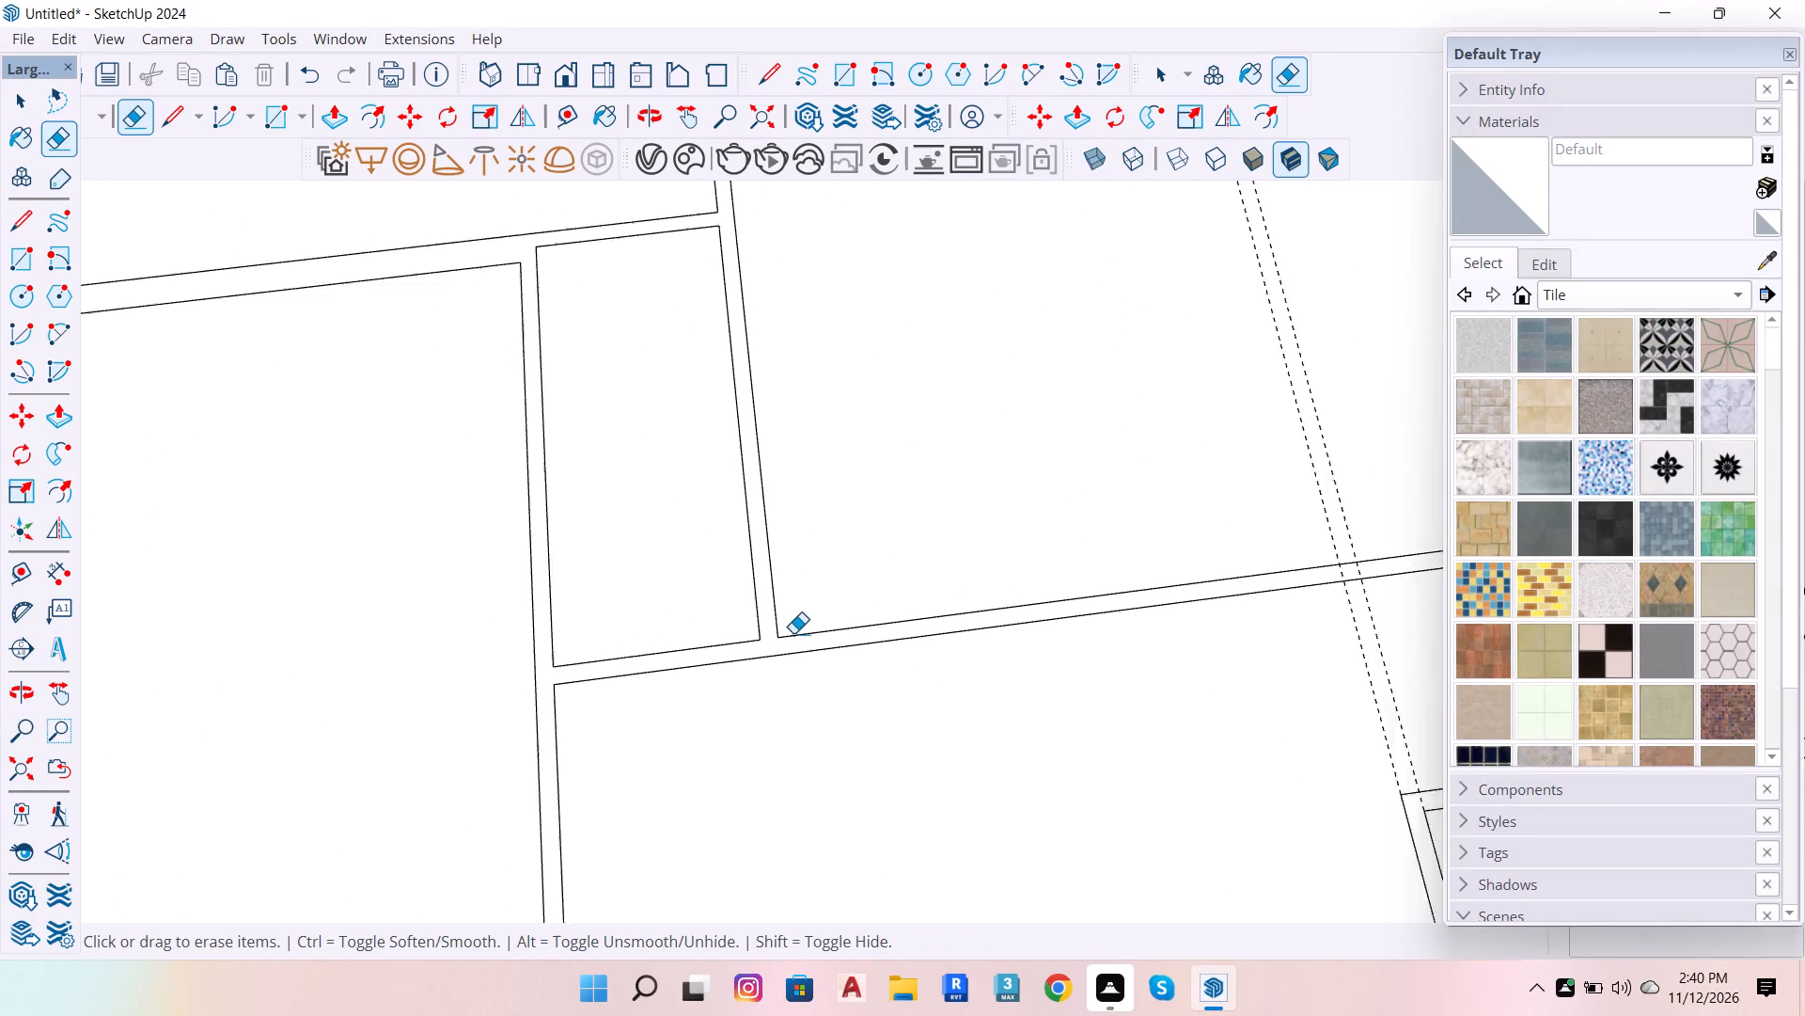
# Draw both faces of a 15' partition along the two guides, from the top exterior wall to the long wall.
pyautogui.scroll(-2, 793, 633)
pyautogui.scroll(2, 1242, 467)
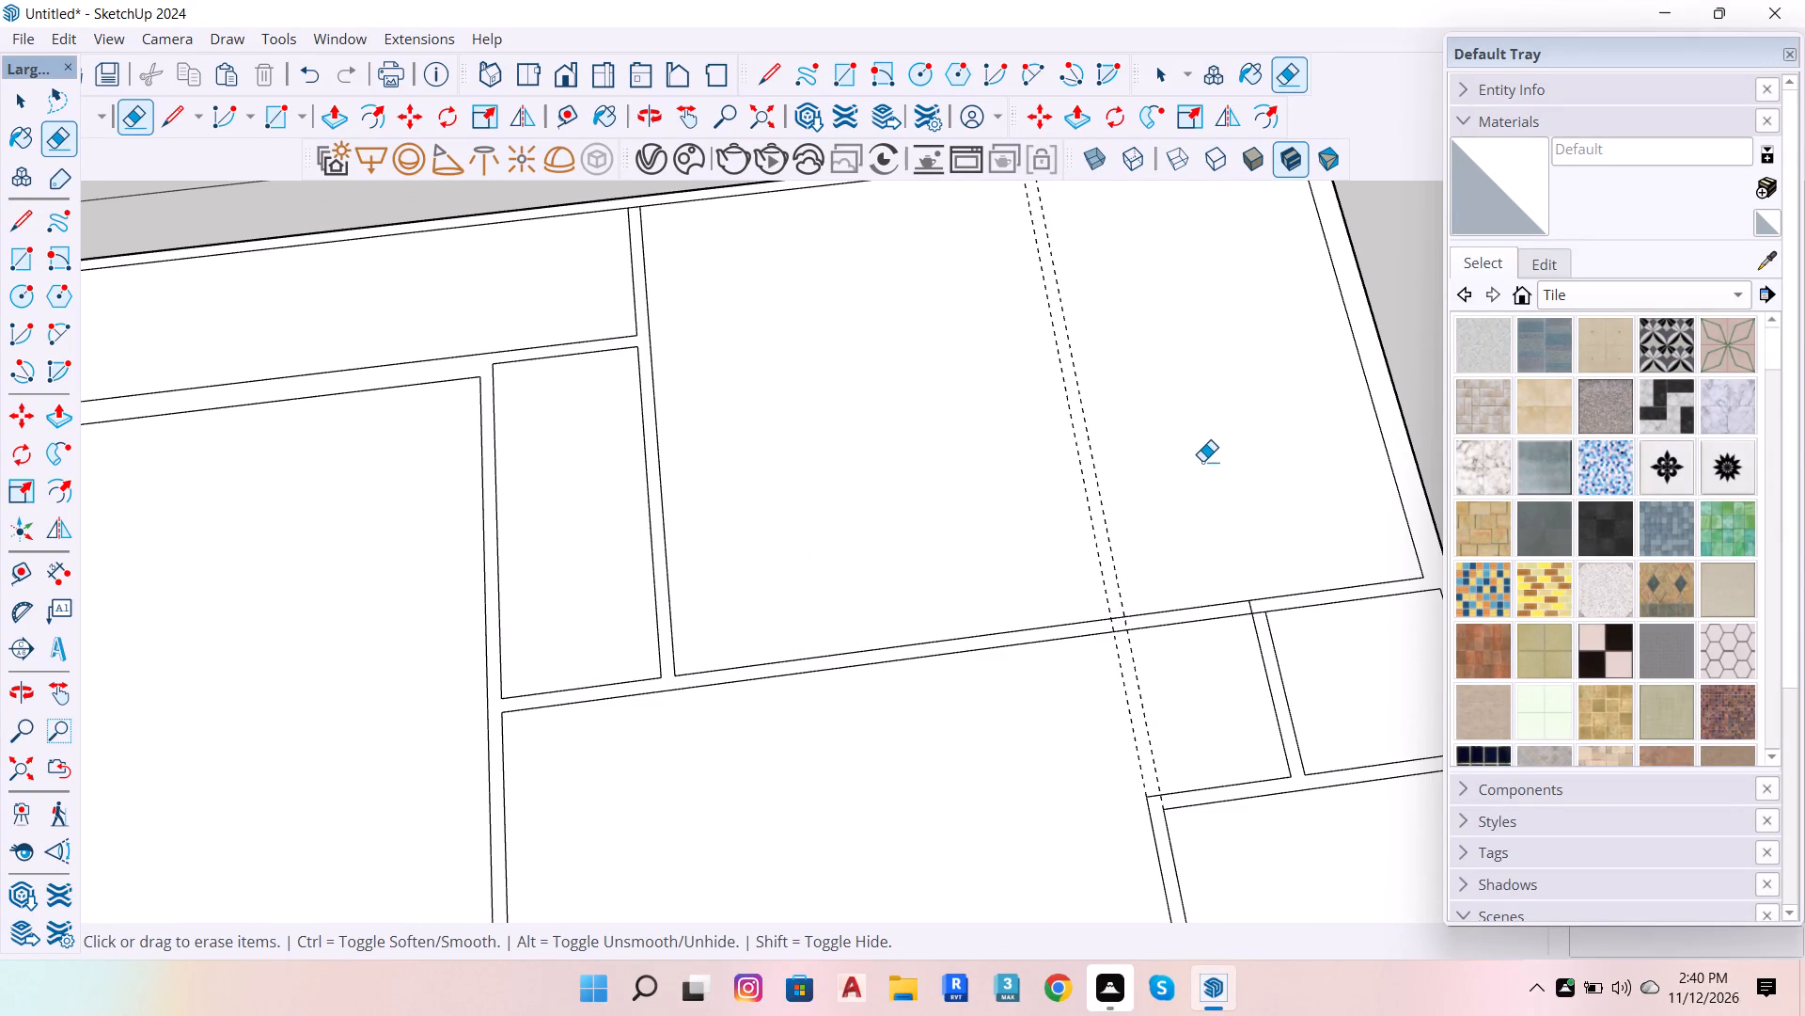
pyautogui.press('l')
pyautogui.scroll(-6, 1114, 597)
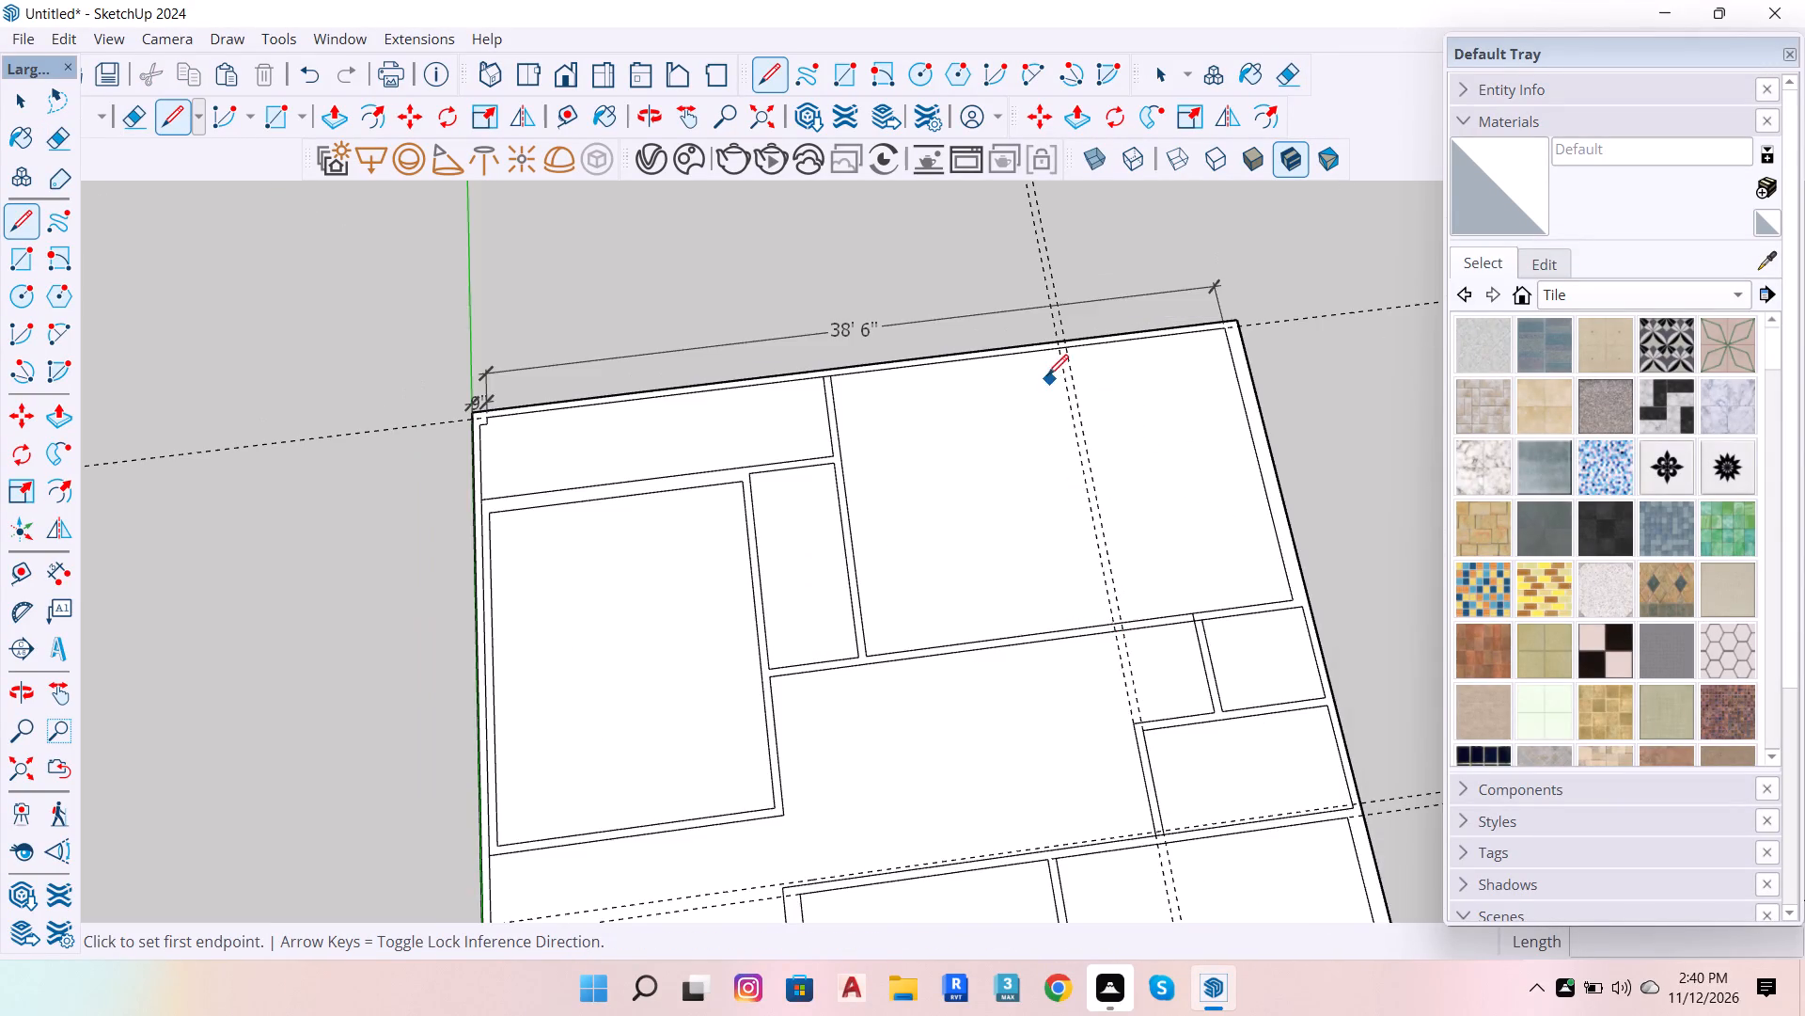
pyautogui.scroll(9, 1045, 366)
pyautogui.click(1091, 341)
pyautogui.scroll(-11, 1088, 481)
pyautogui.scroll(6, 1137, 692)
pyautogui.click(1139, 729)
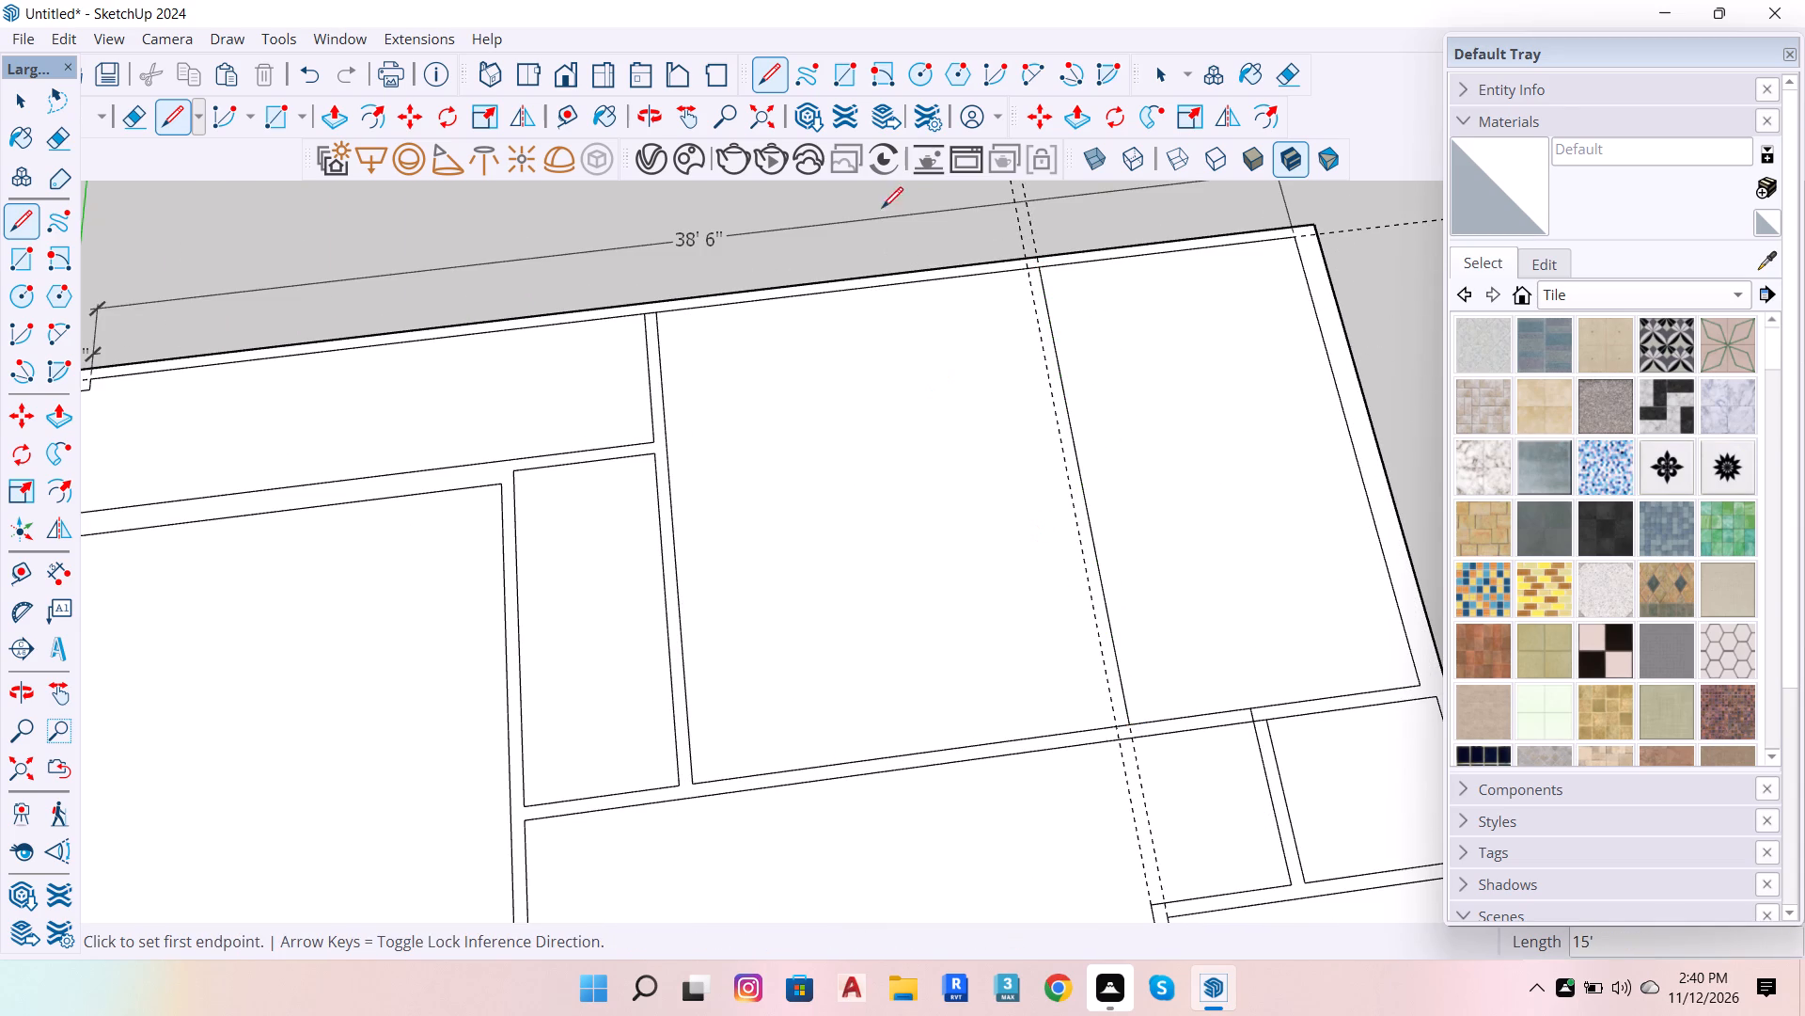
pyautogui.click(1022, 265)
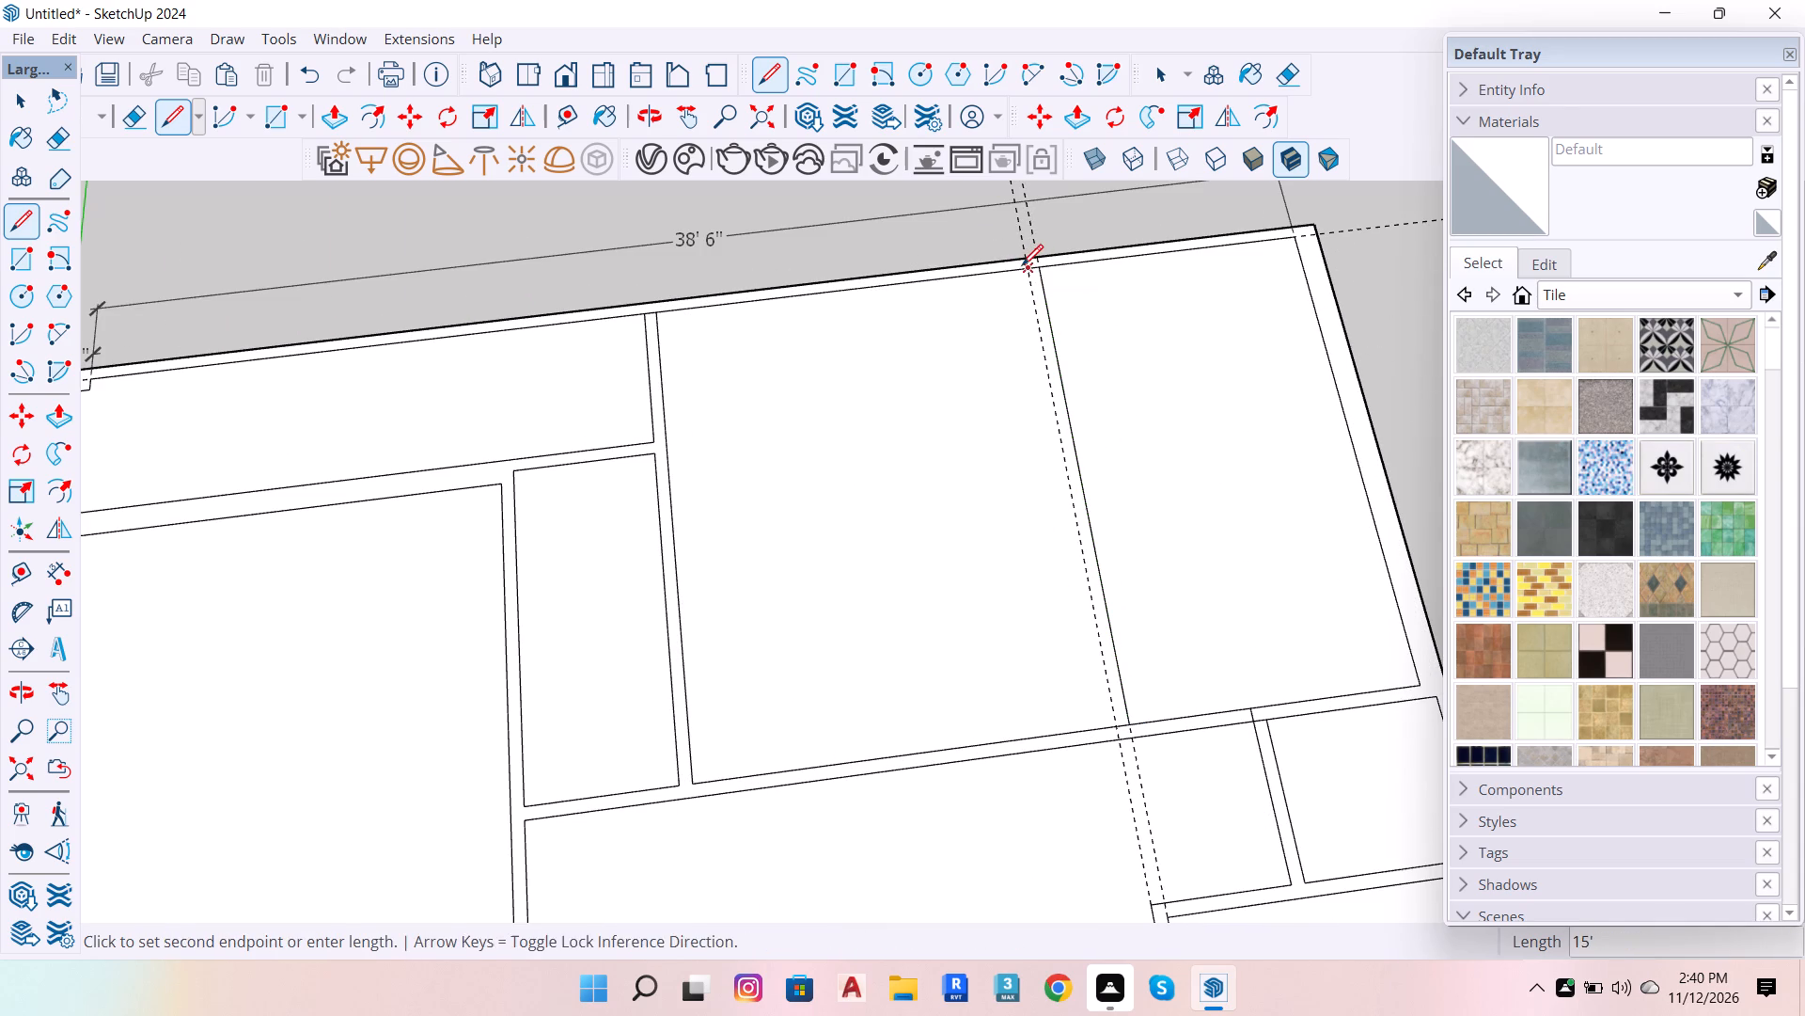
pyautogui.click(1106, 728)
# Erase the long wall's edge segment between the new partition's two faces, together with the partition's two guides.
pyautogui.scroll(3, 1132, 728)
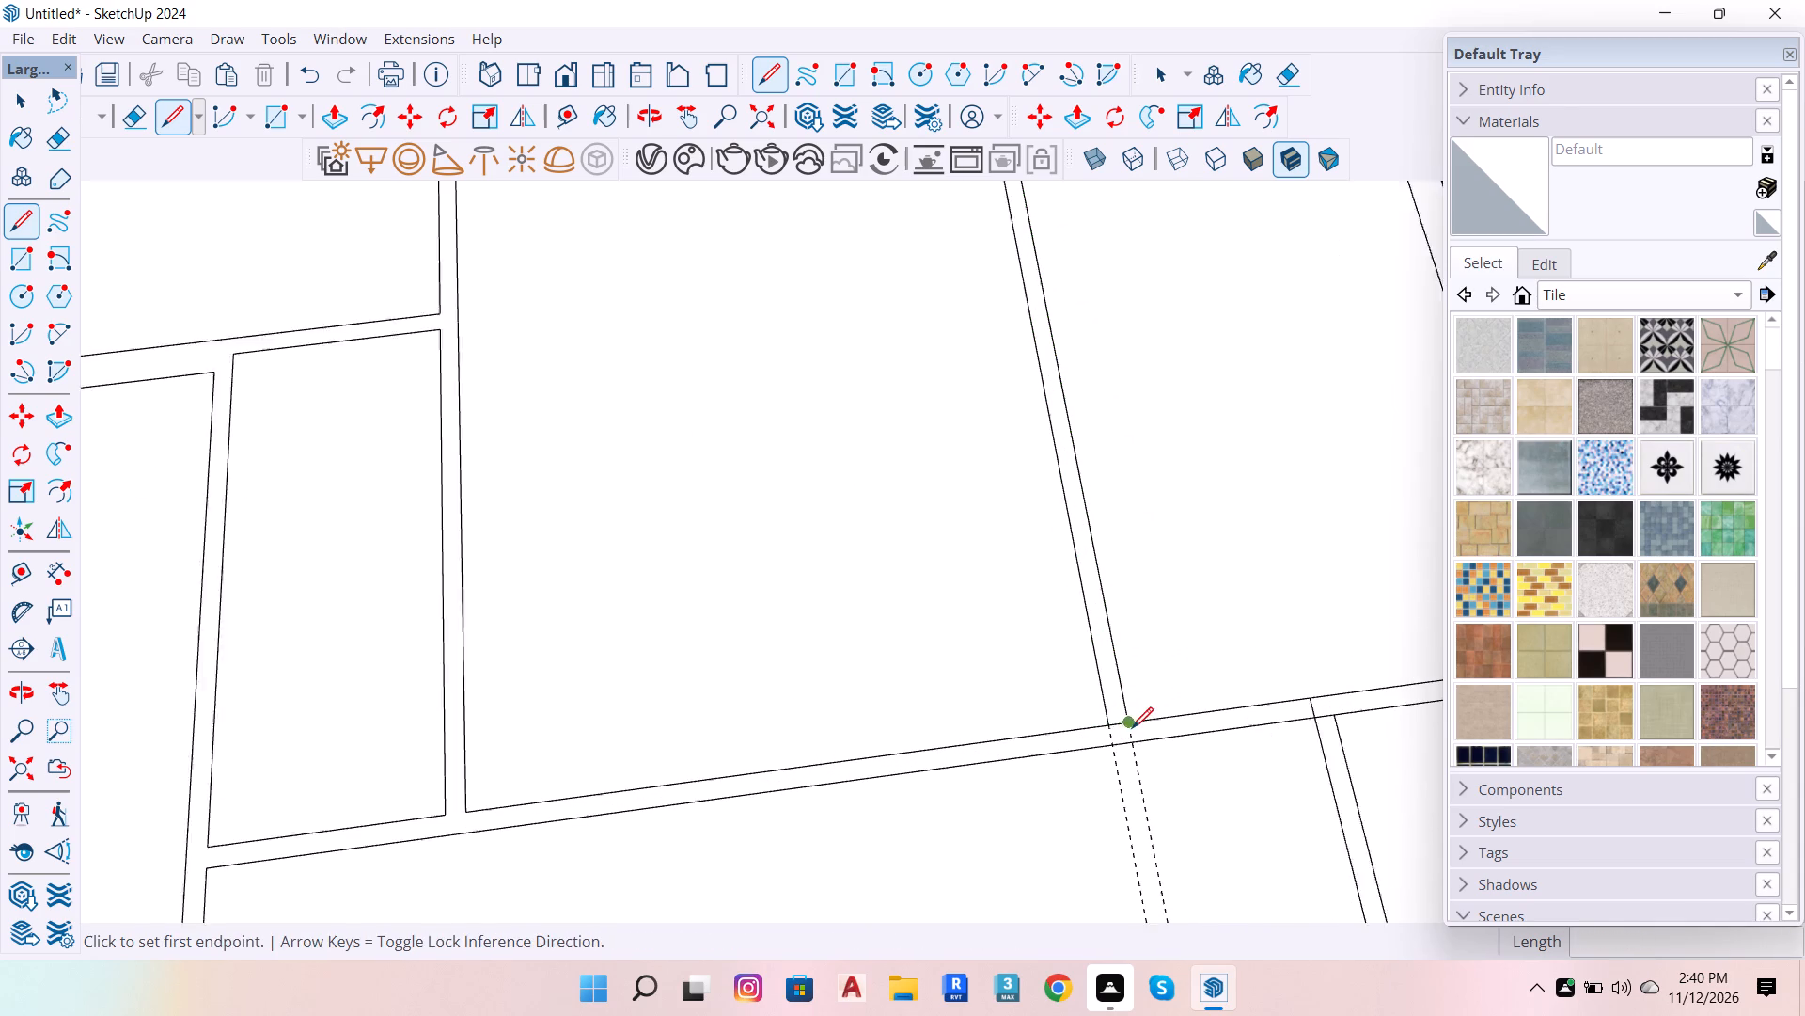
pyautogui.scroll(3, 1132, 728)
pyautogui.press('space')
pyautogui.press('e')
pyautogui.scroll(6, 1107, 711)
pyautogui.moveTo(1107, 712); pyautogui.dragTo(1132, 746)
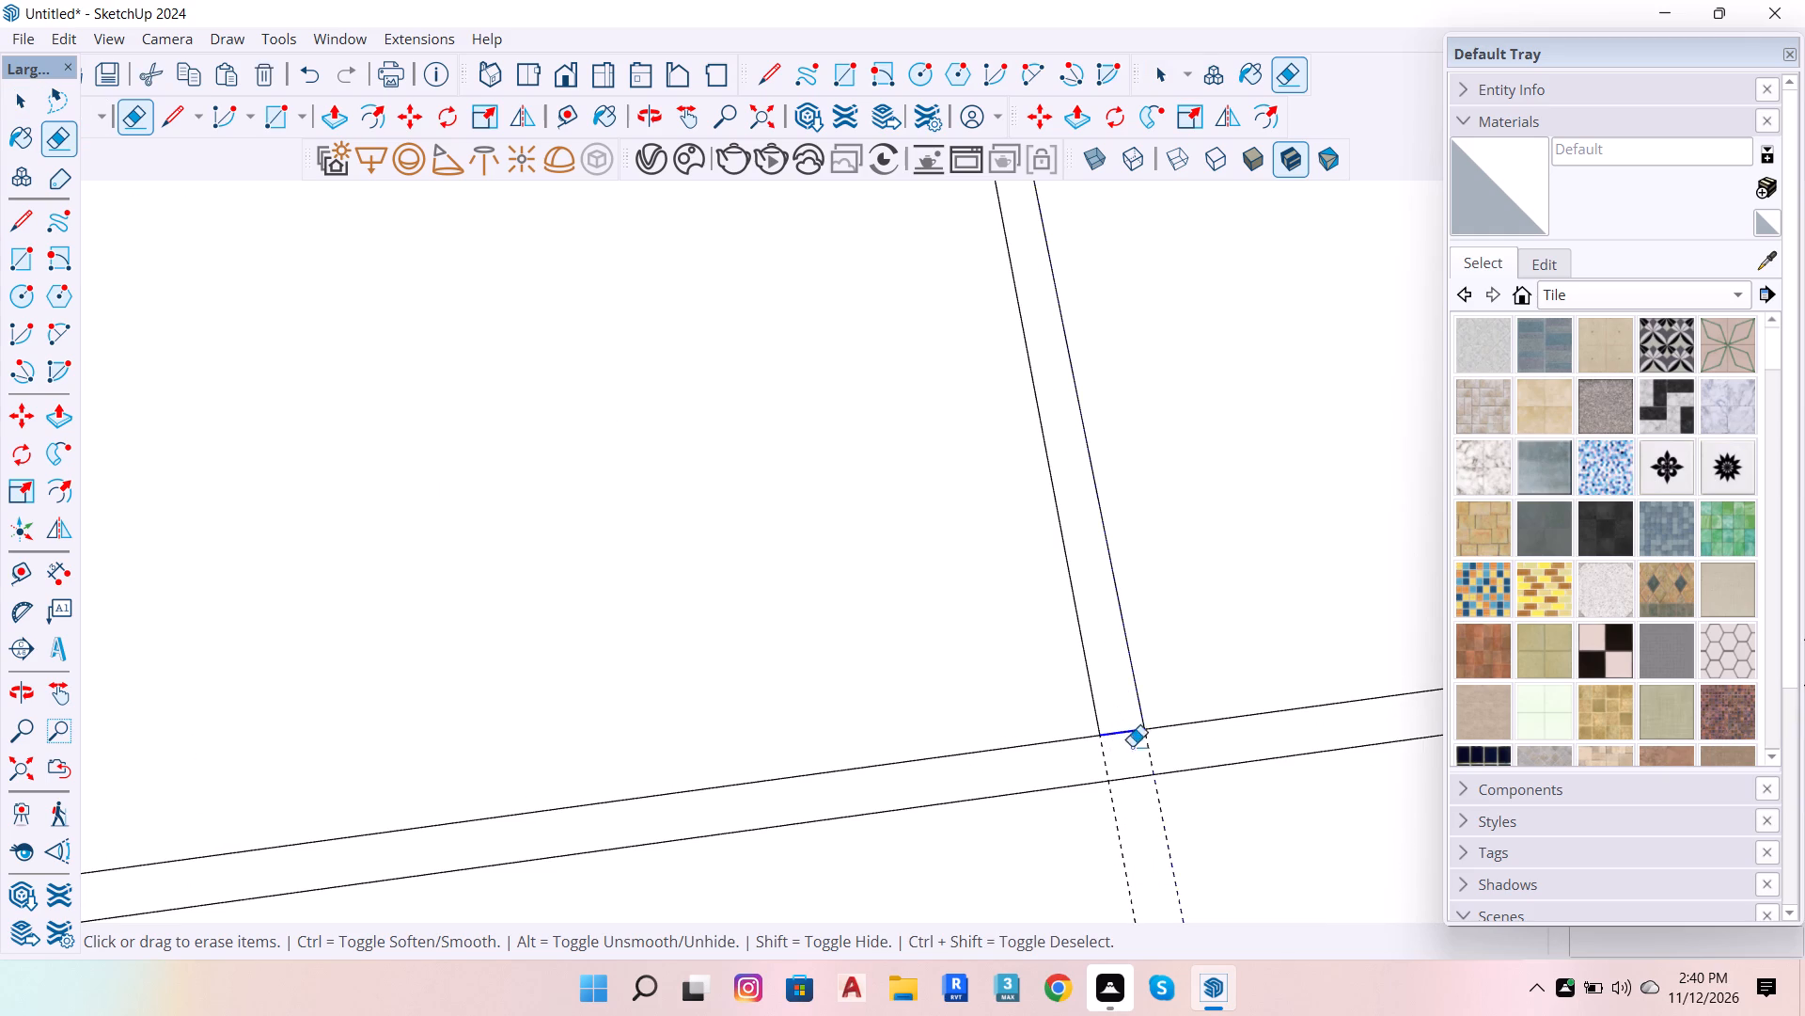
pyautogui.moveTo(1132, 746); pyautogui.dragTo(1090, 758)
# Erase the top exterior wall's inner edge segment between the new partition's two faces.
pyautogui.scroll(-20, 1176, 762)
pyautogui.scroll(-1, 1176, 762)
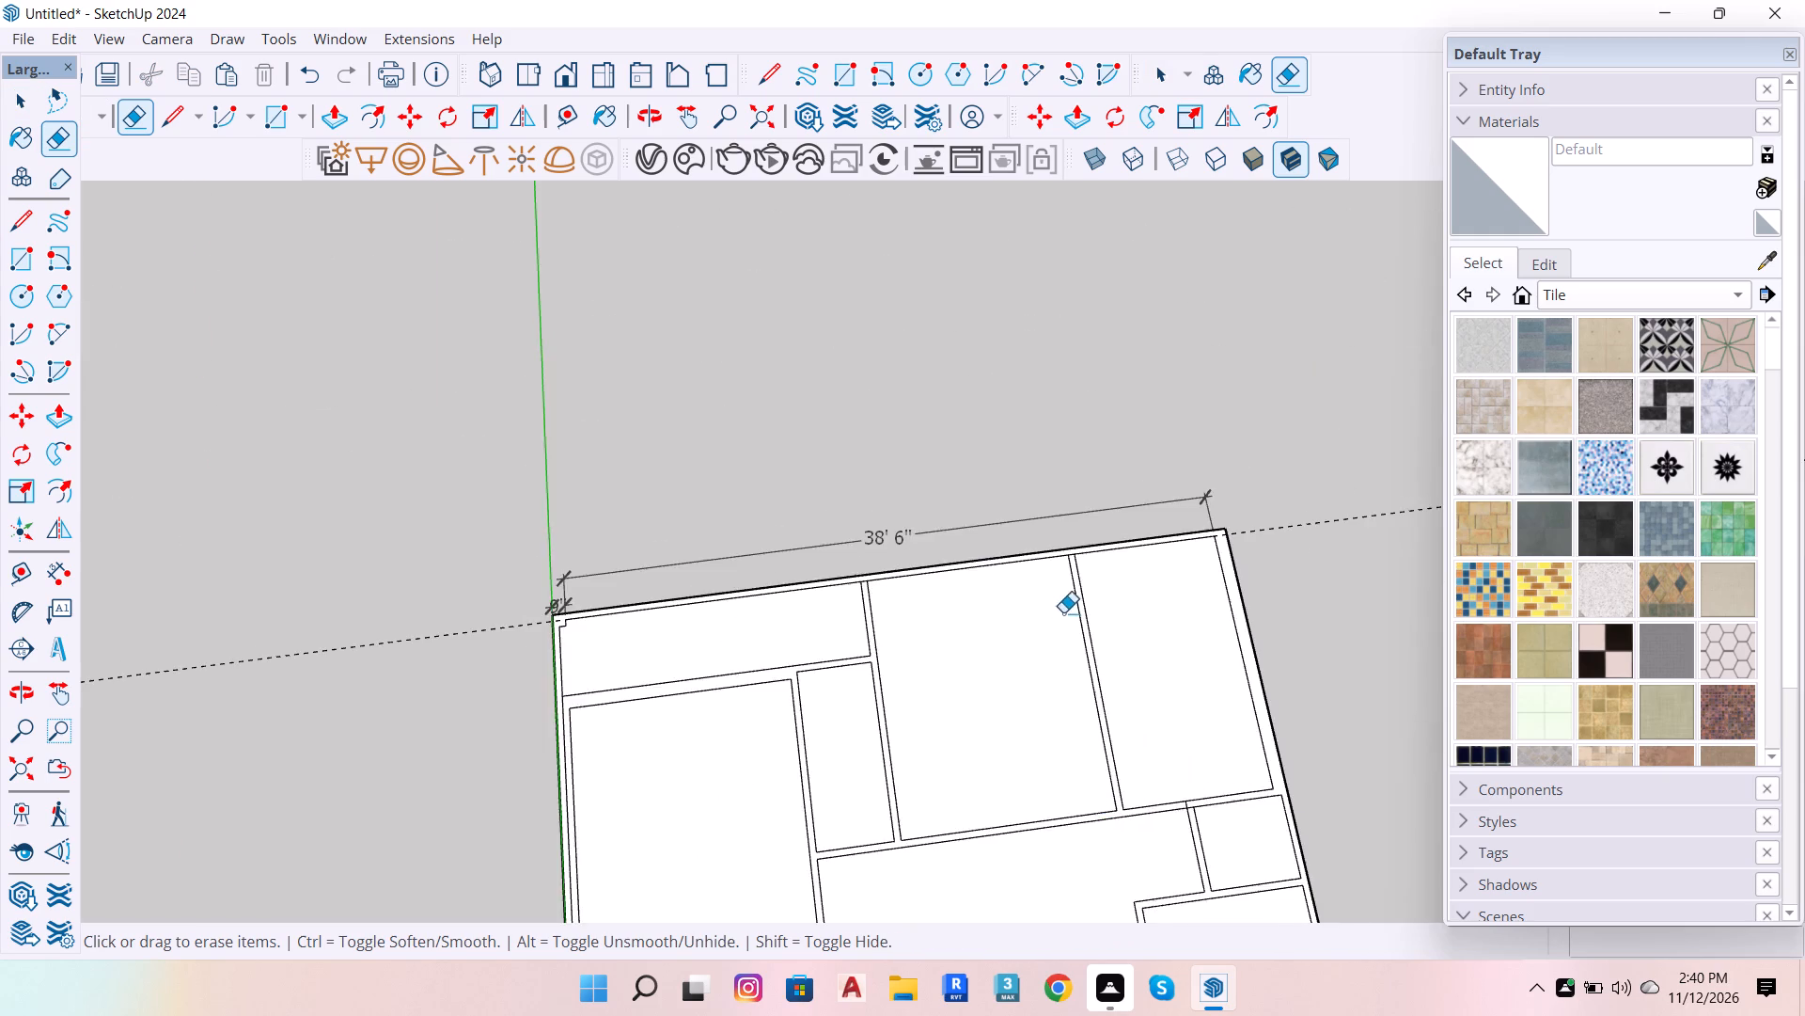
pyautogui.scroll(20, 1063, 609)
pyautogui.click(1063, 530)
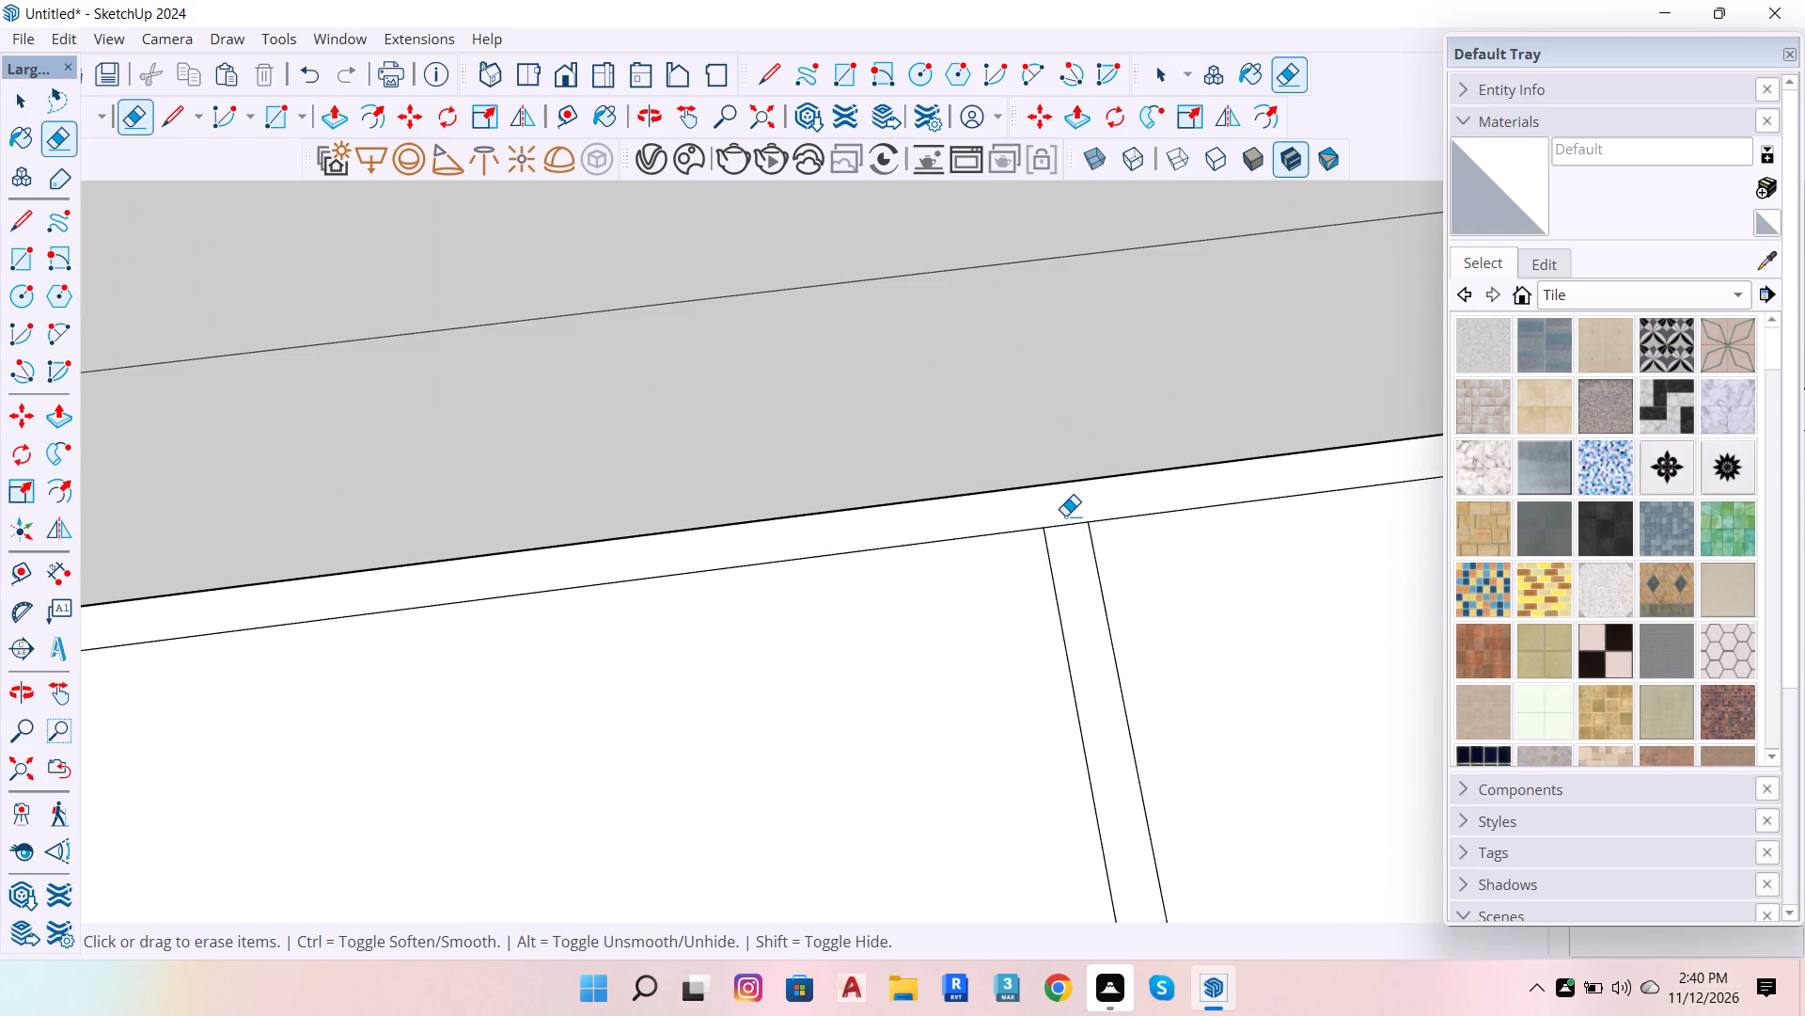
pyautogui.moveTo(1065, 516); pyautogui.dragTo(1069, 534)
pyautogui.scroll(-20, 906, 445)
pyautogui.scroll(-3, 906, 445)
# Erase the leftover edge segment where the small right-hand room's side wall meets the long wall.
pyautogui.scroll(4, 1010, 803)
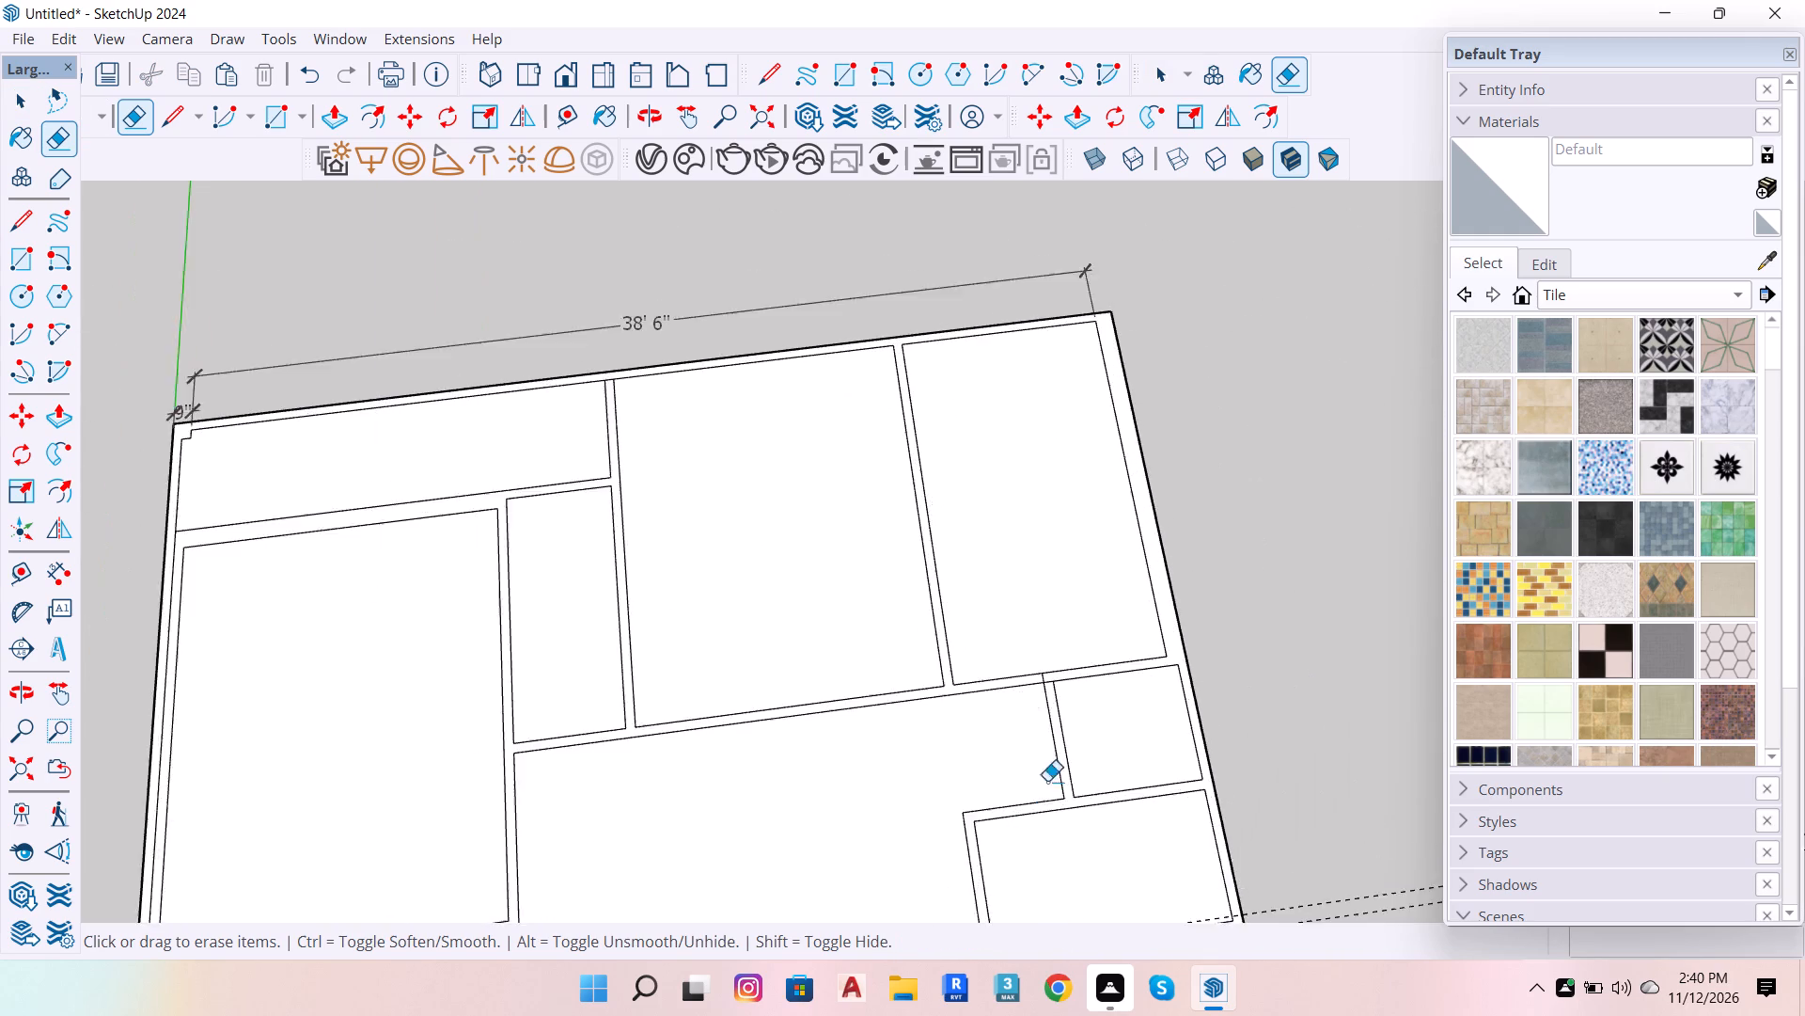
pyautogui.scroll(14, 1047, 781)
pyautogui.moveTo(1049, 649); pyautogui.dragTo(1022, 643)
pyautogui.scroll(-16, 1109, 480)
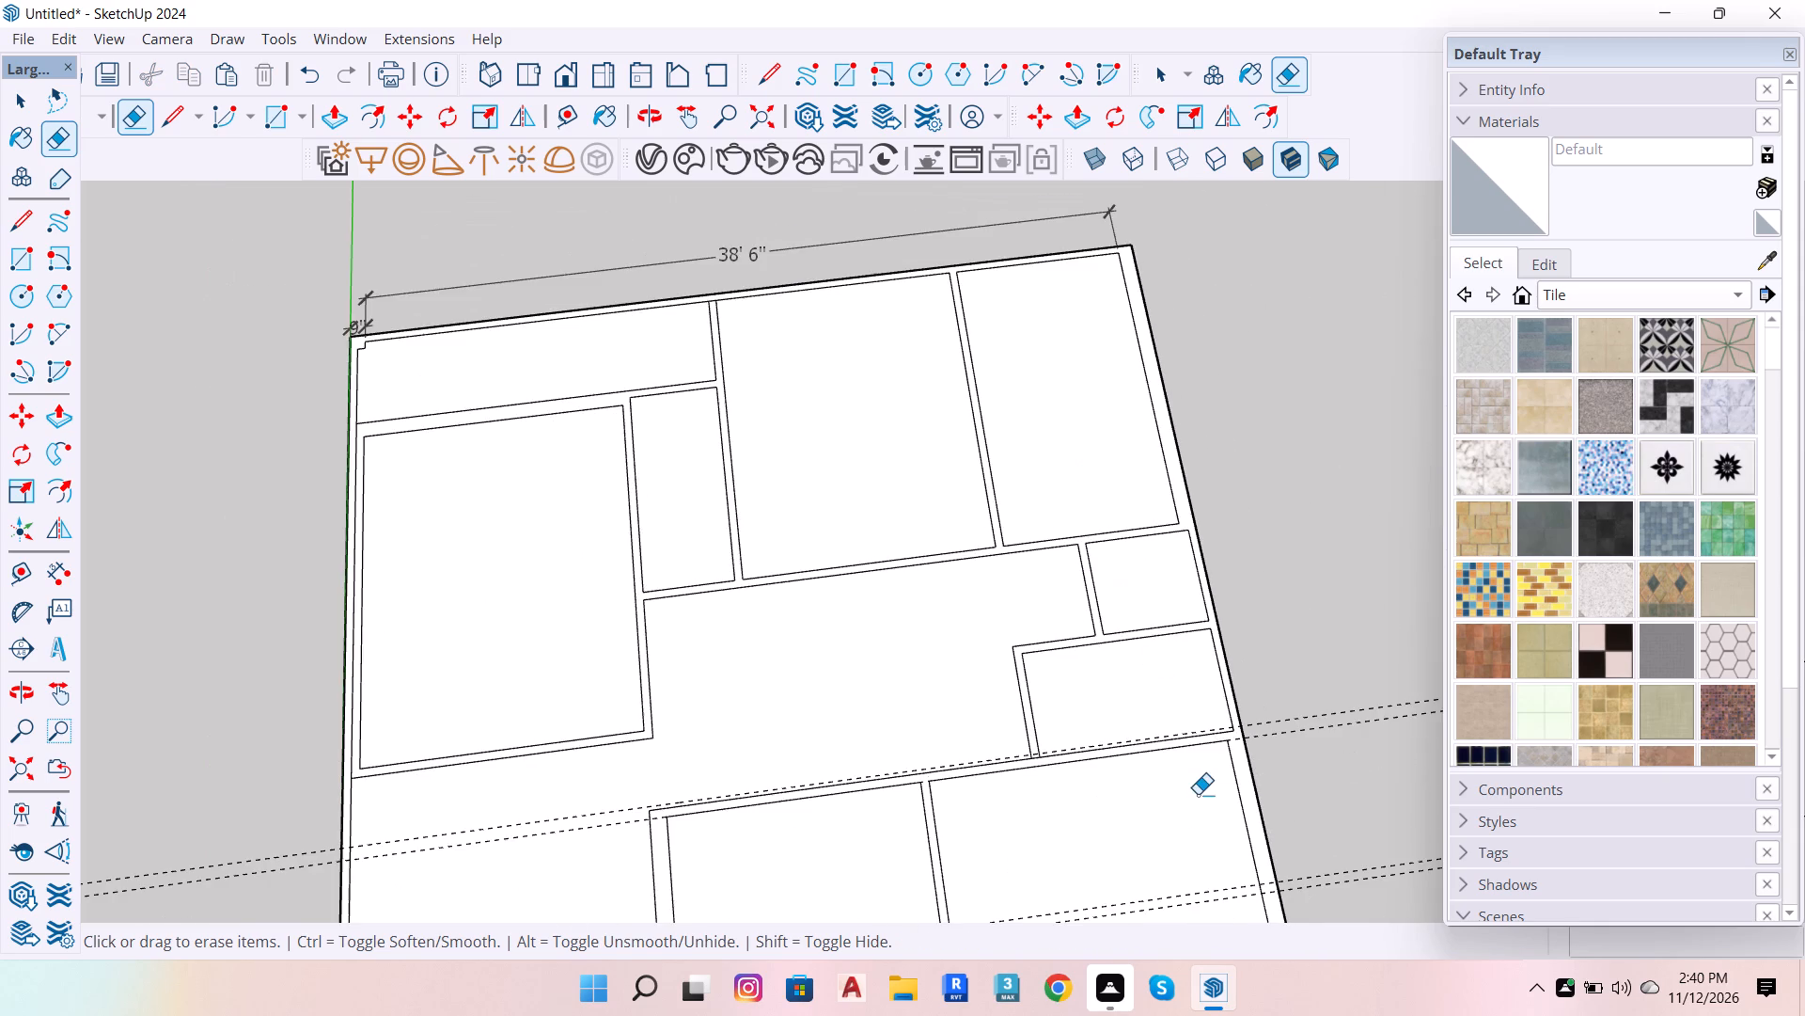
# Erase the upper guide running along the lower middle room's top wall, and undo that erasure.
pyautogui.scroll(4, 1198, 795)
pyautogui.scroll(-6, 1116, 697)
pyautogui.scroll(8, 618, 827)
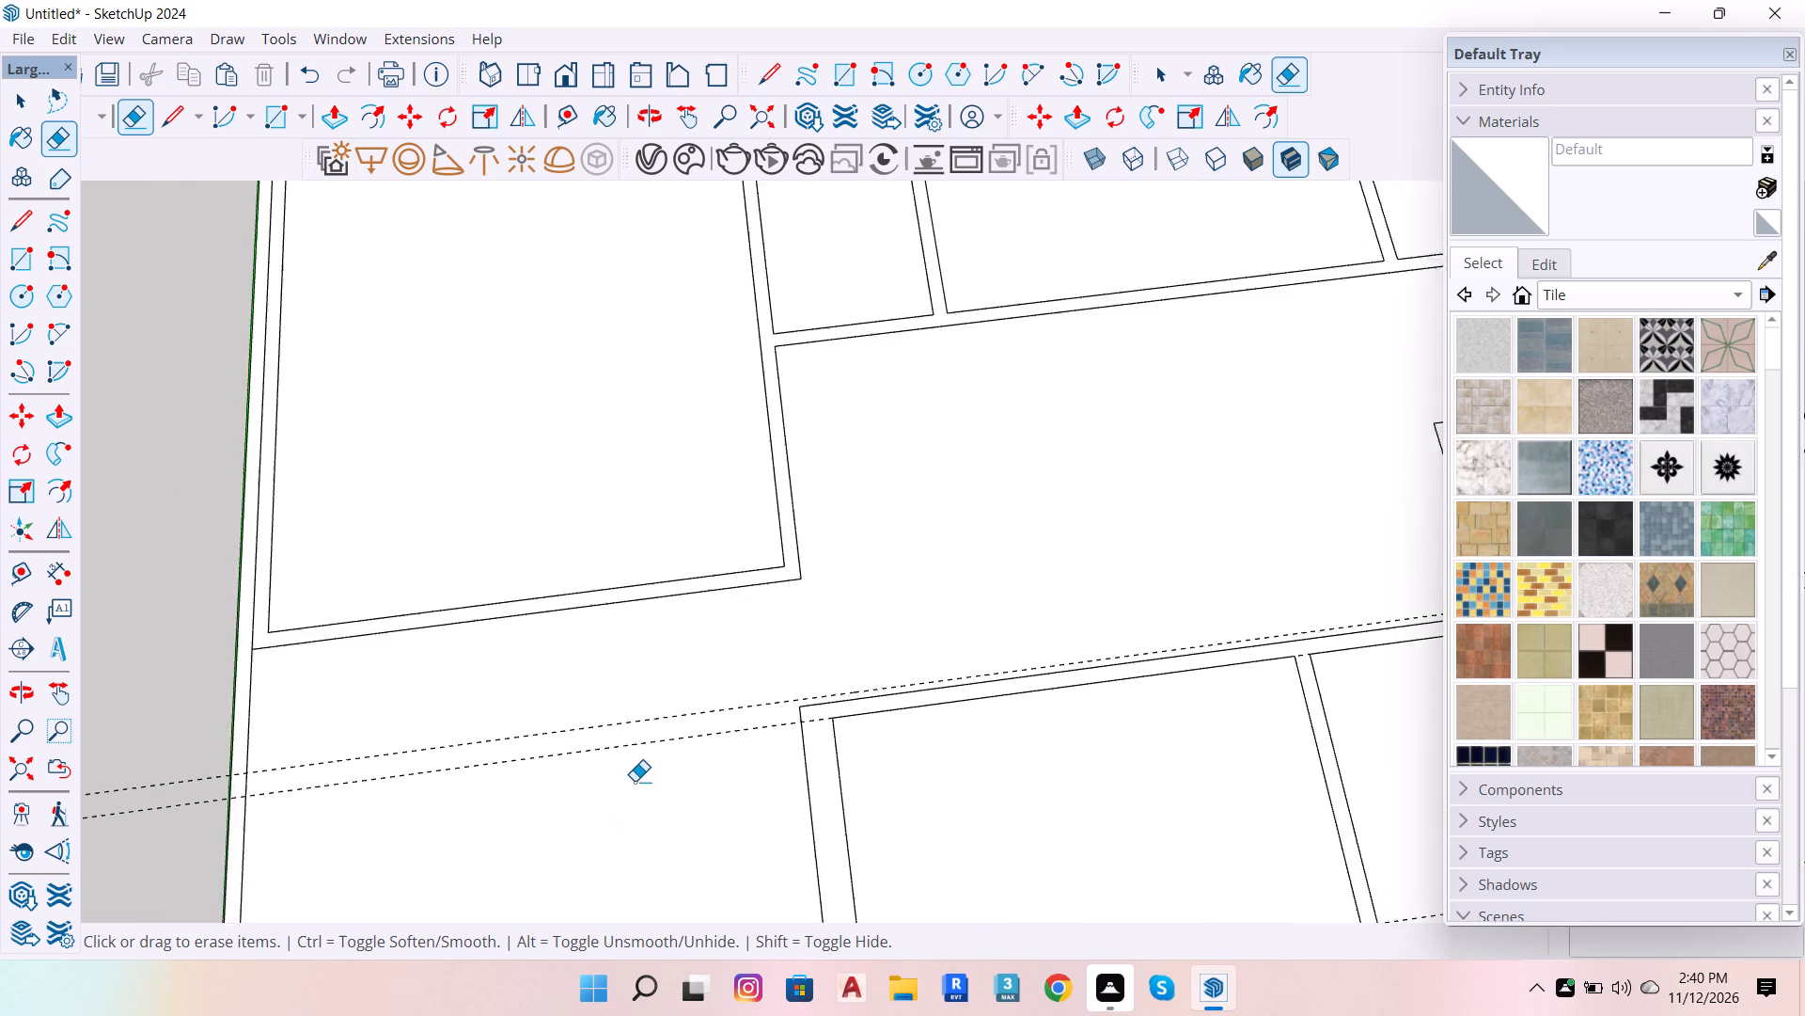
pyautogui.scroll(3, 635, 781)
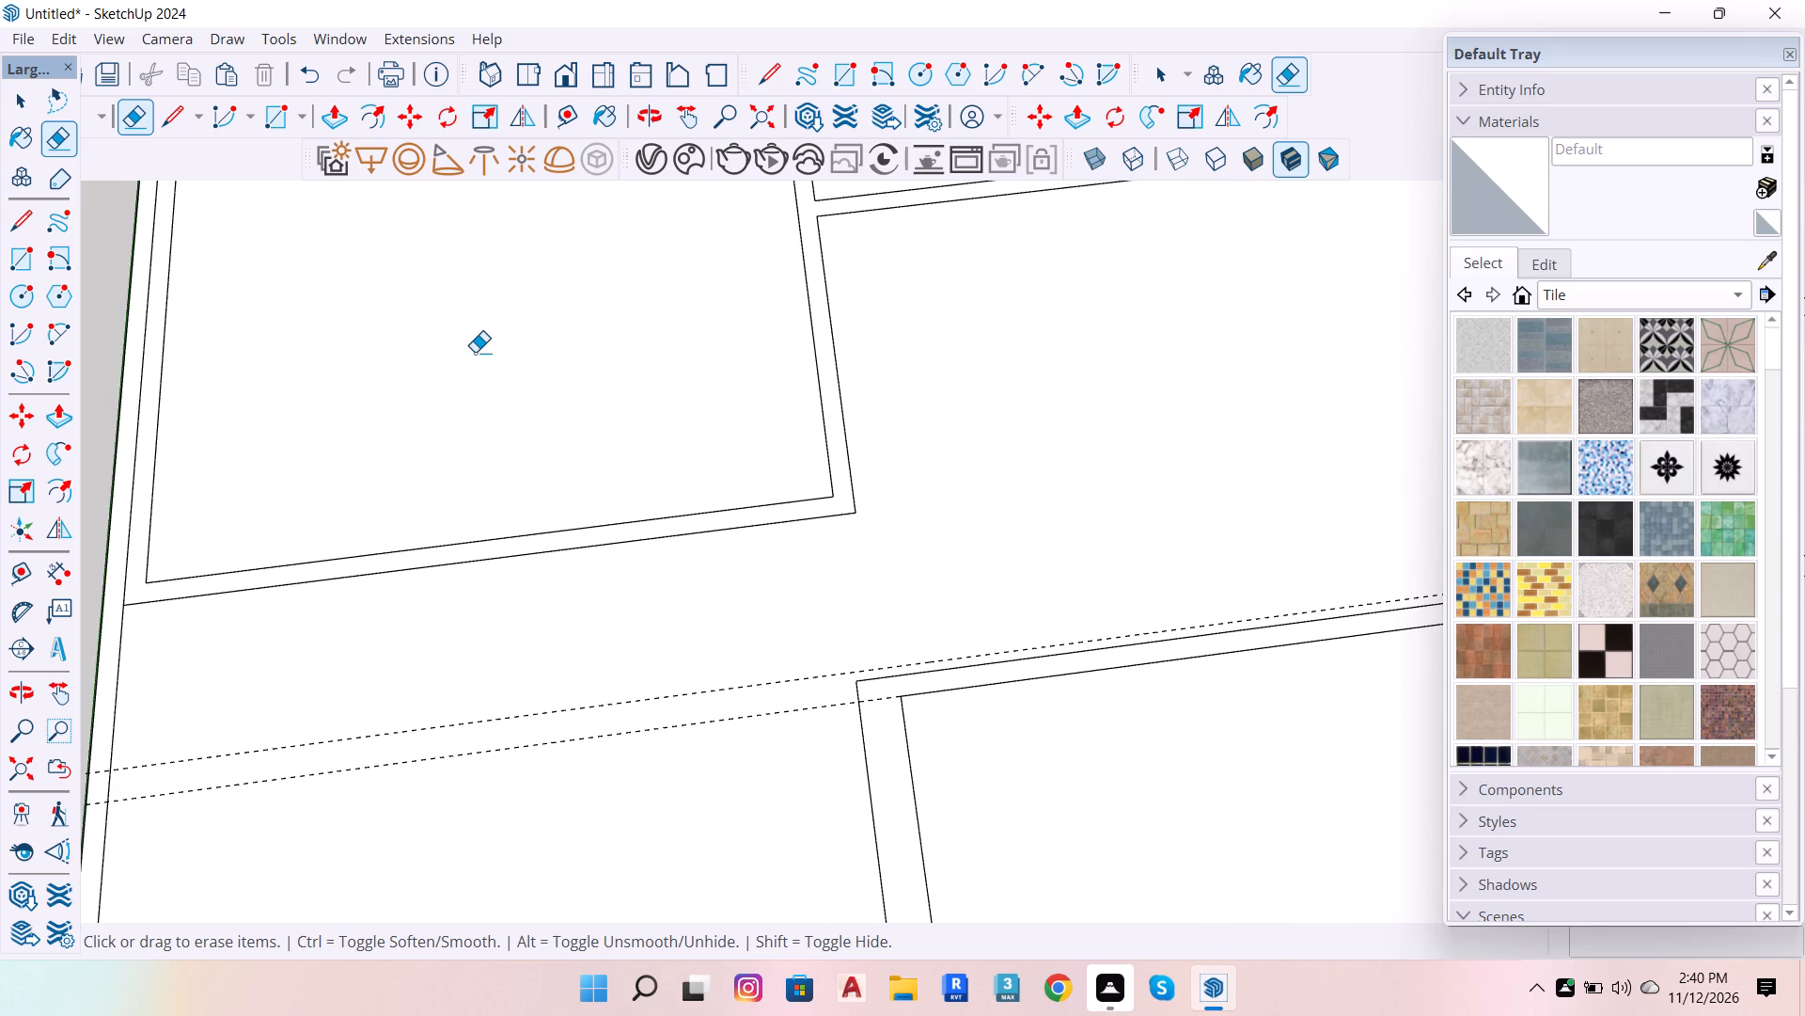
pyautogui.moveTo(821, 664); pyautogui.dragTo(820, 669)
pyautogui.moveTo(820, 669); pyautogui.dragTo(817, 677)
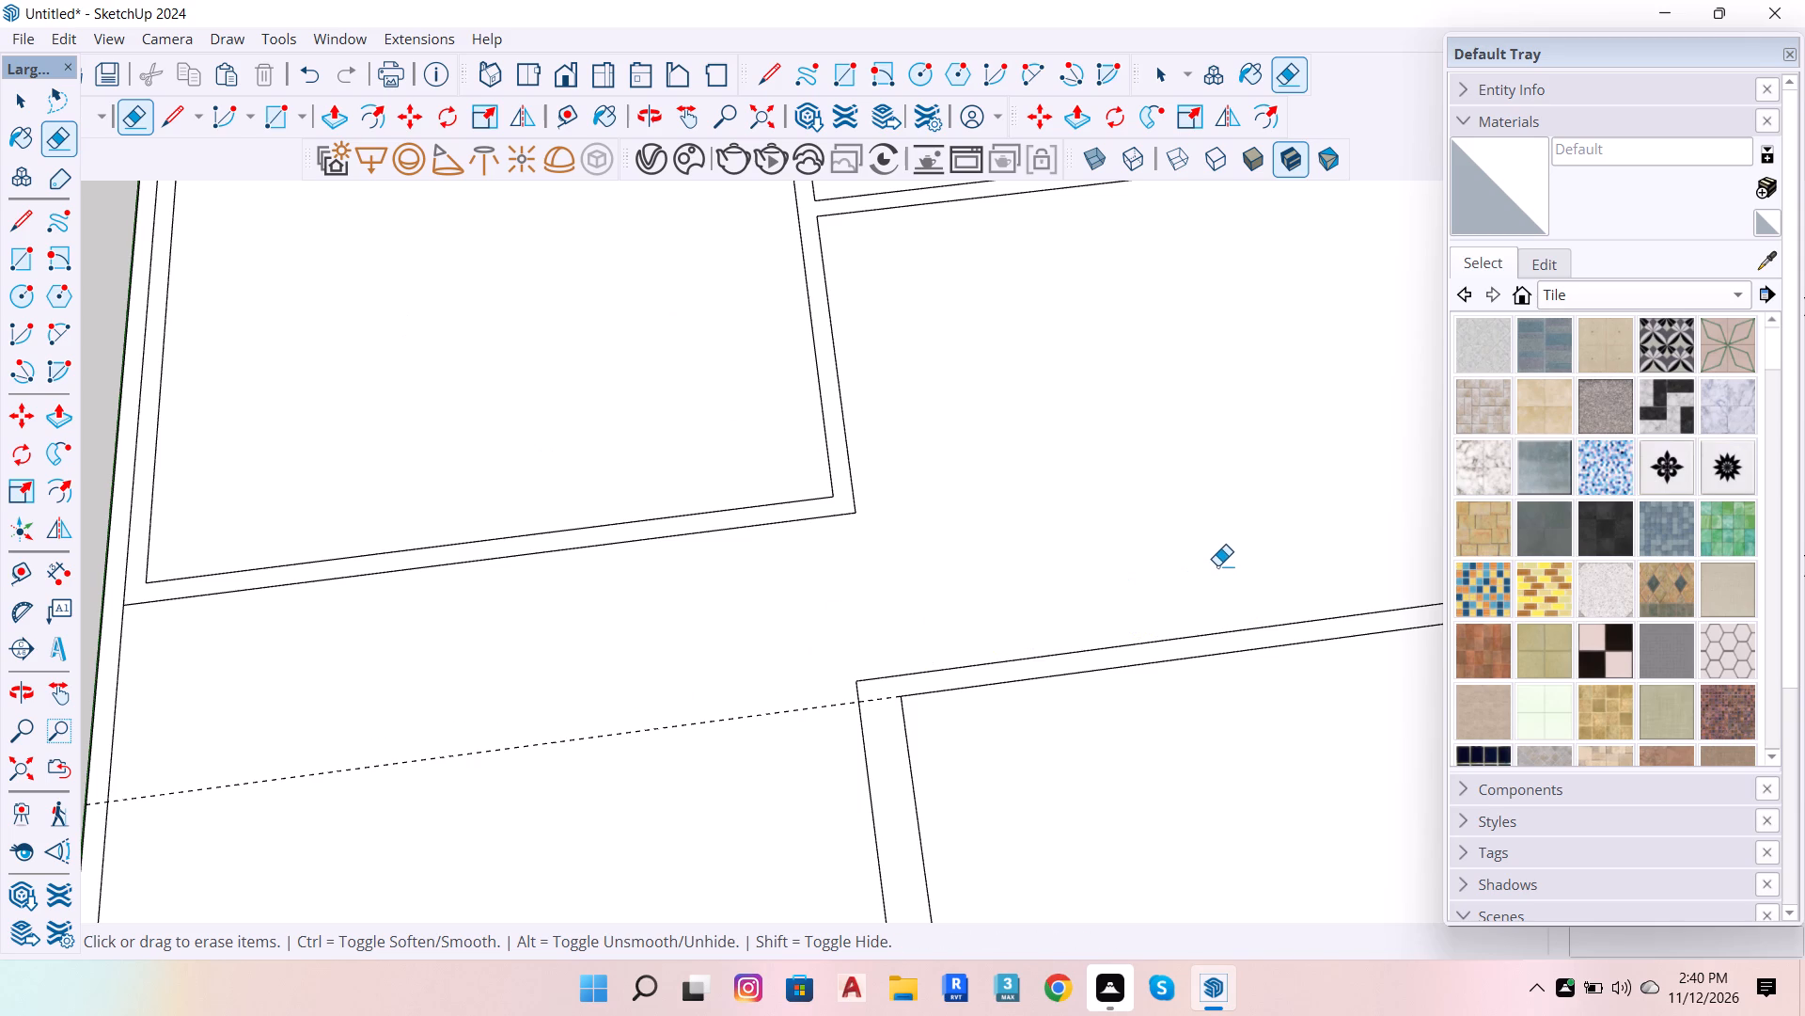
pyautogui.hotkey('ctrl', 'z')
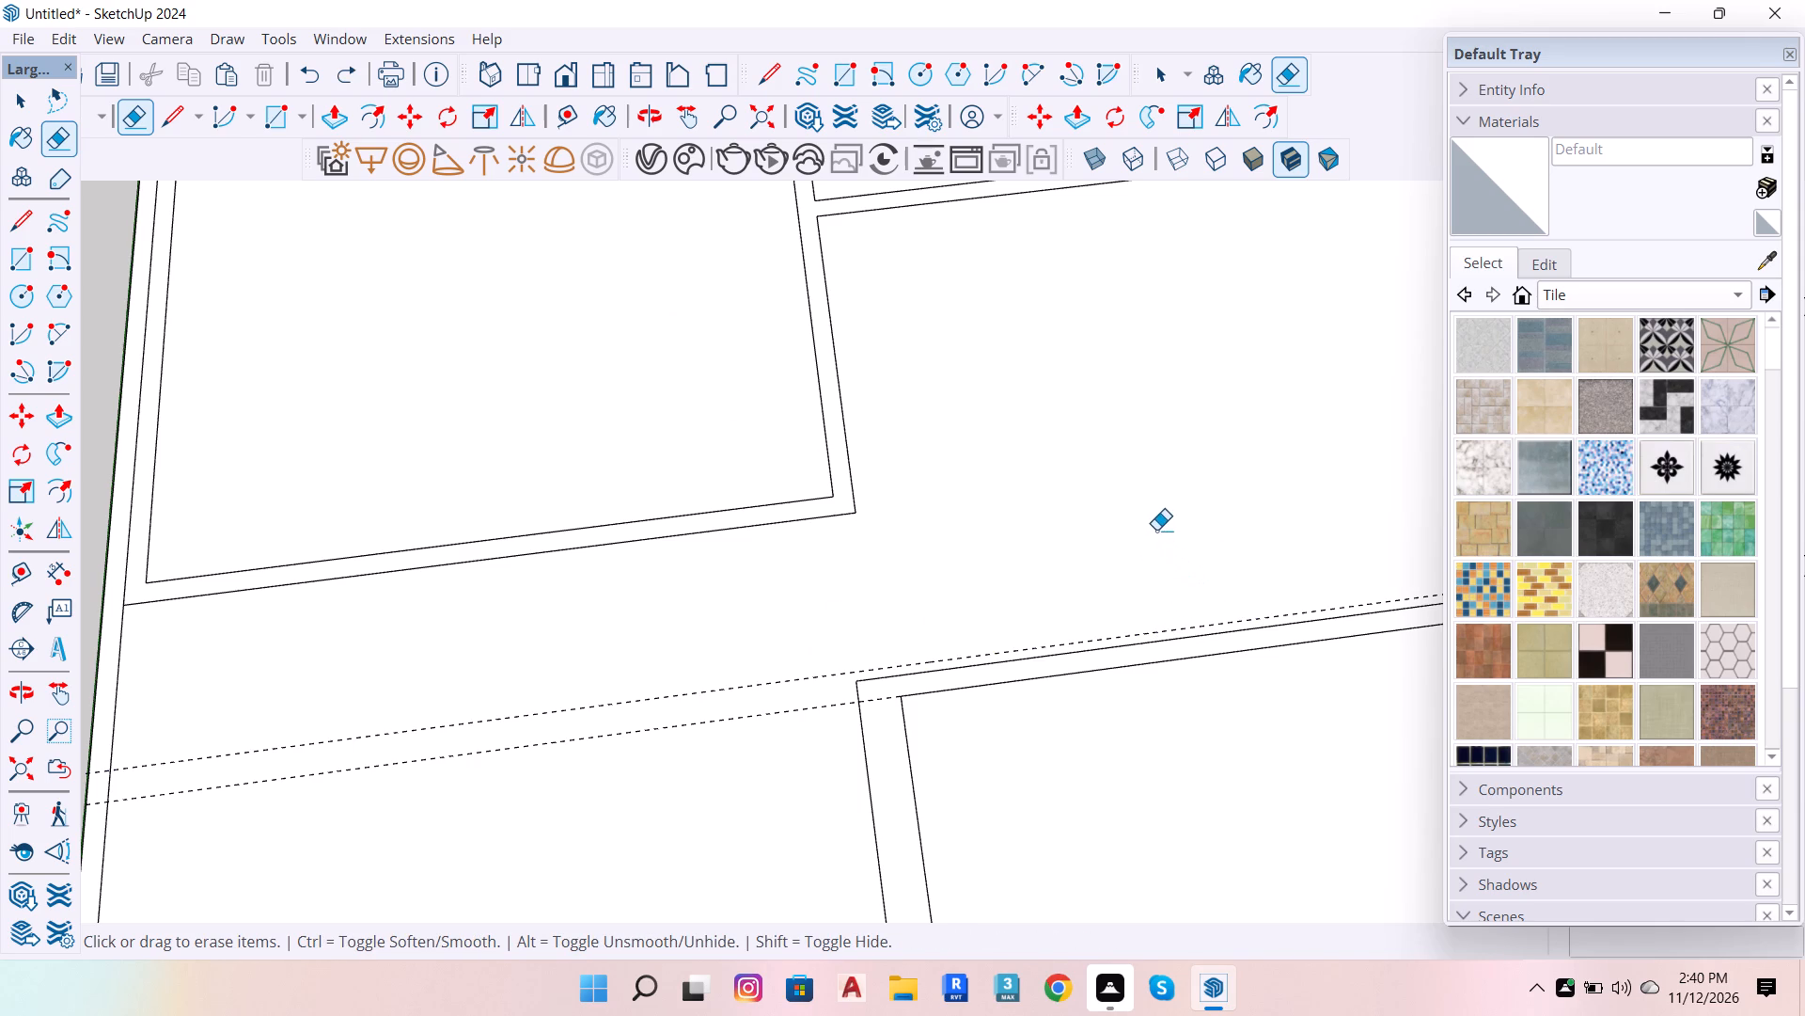
# Draw a small wall extension about 9 7/16" long, from the lower middle room's upper-left outer corner up to the guide.
pyautogui.scroll(3, 300, 704)
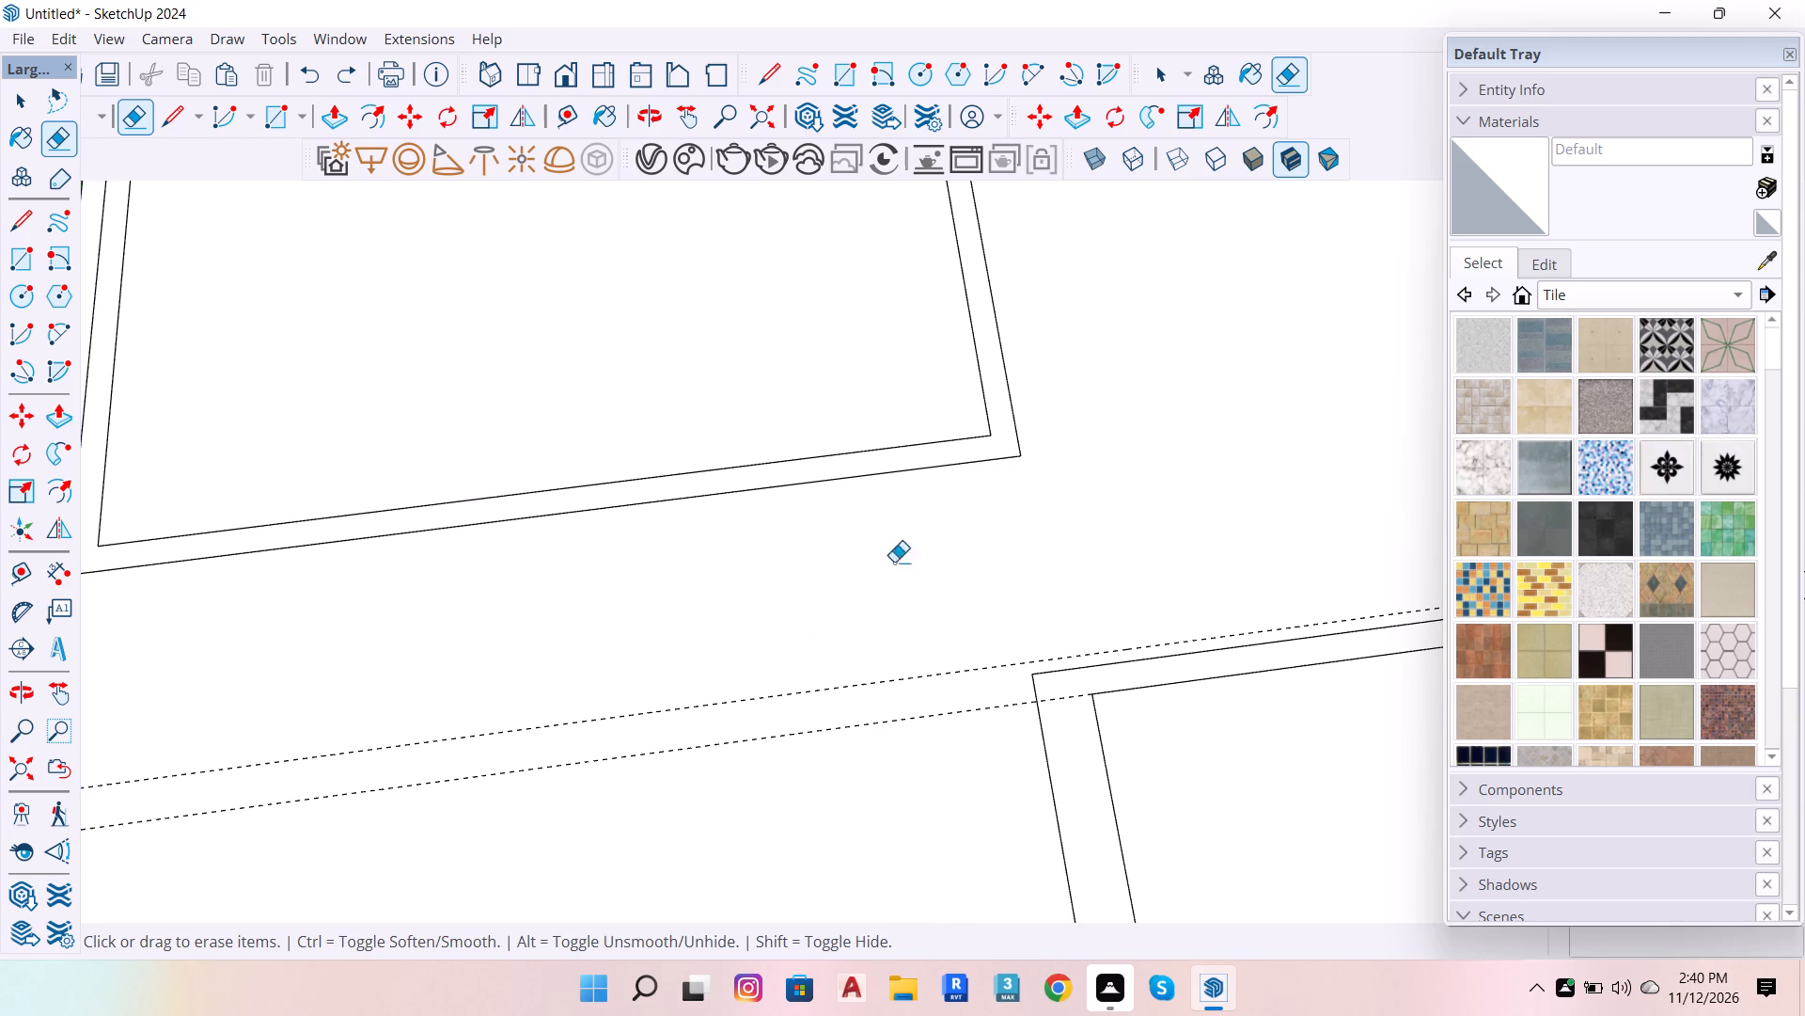
pyautogui.press('l')
pyautogui.click(1036, 675)
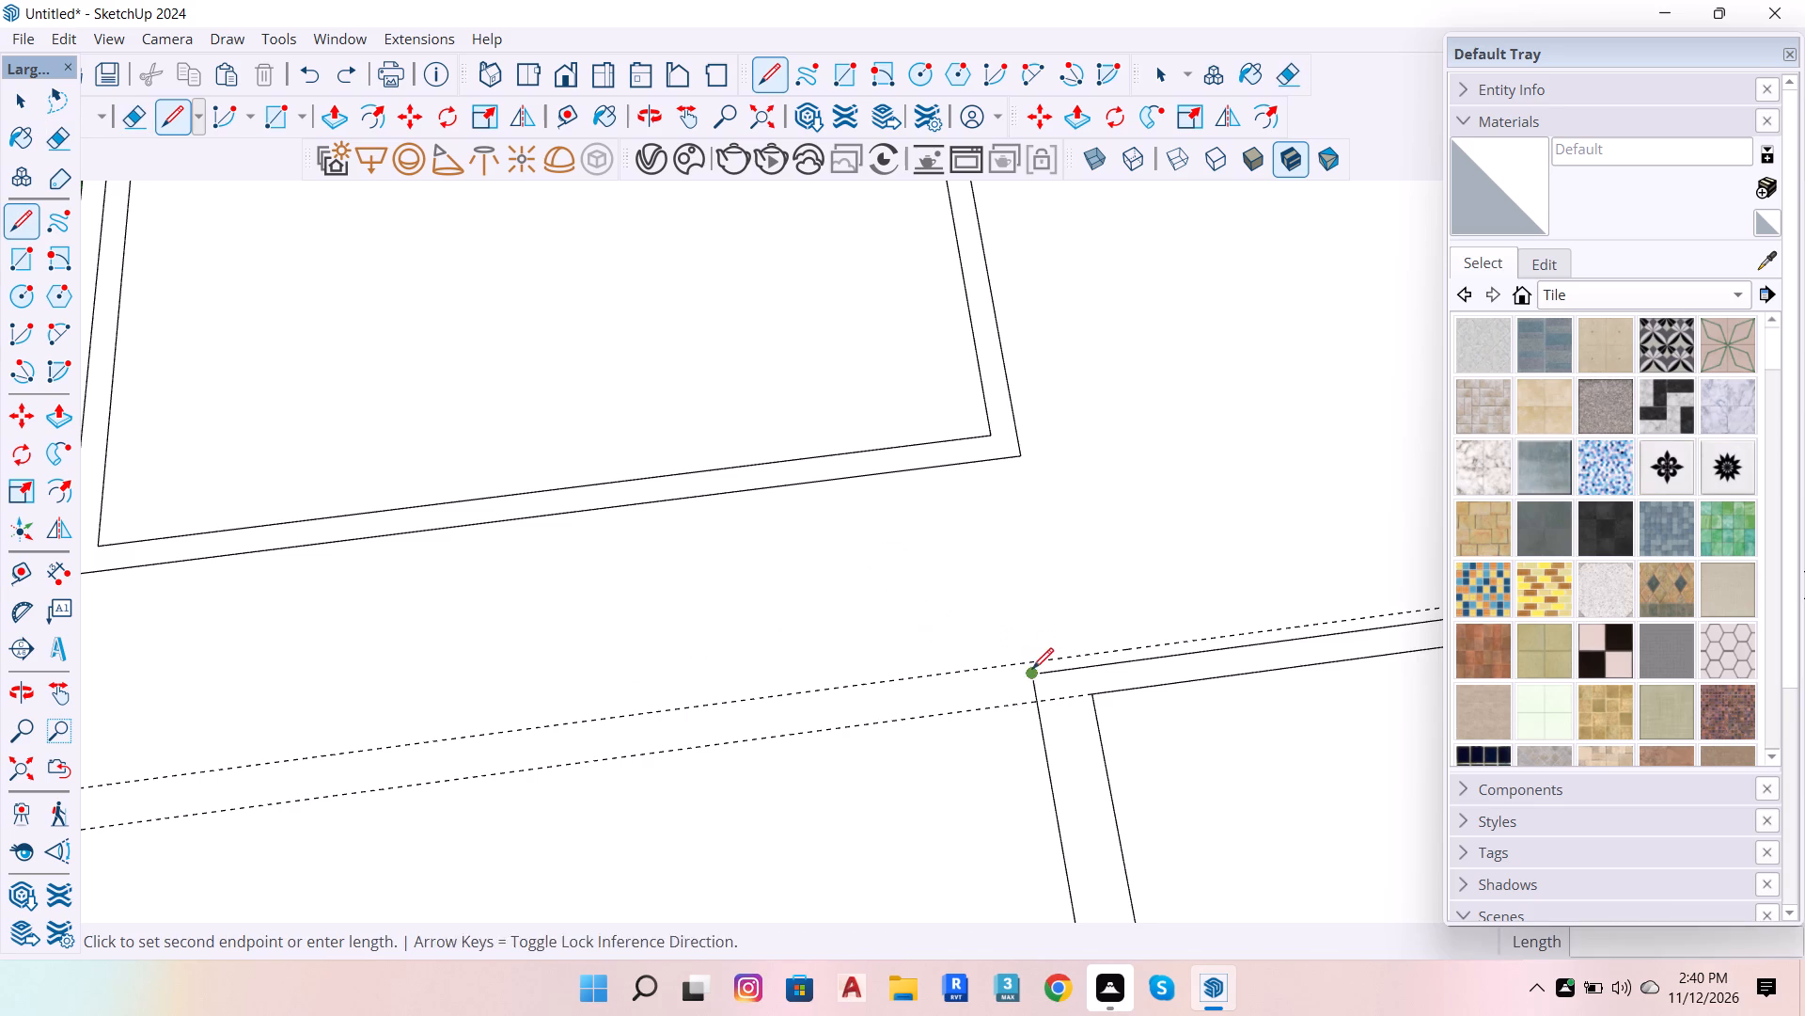
pyautogui.click(1029, 659)
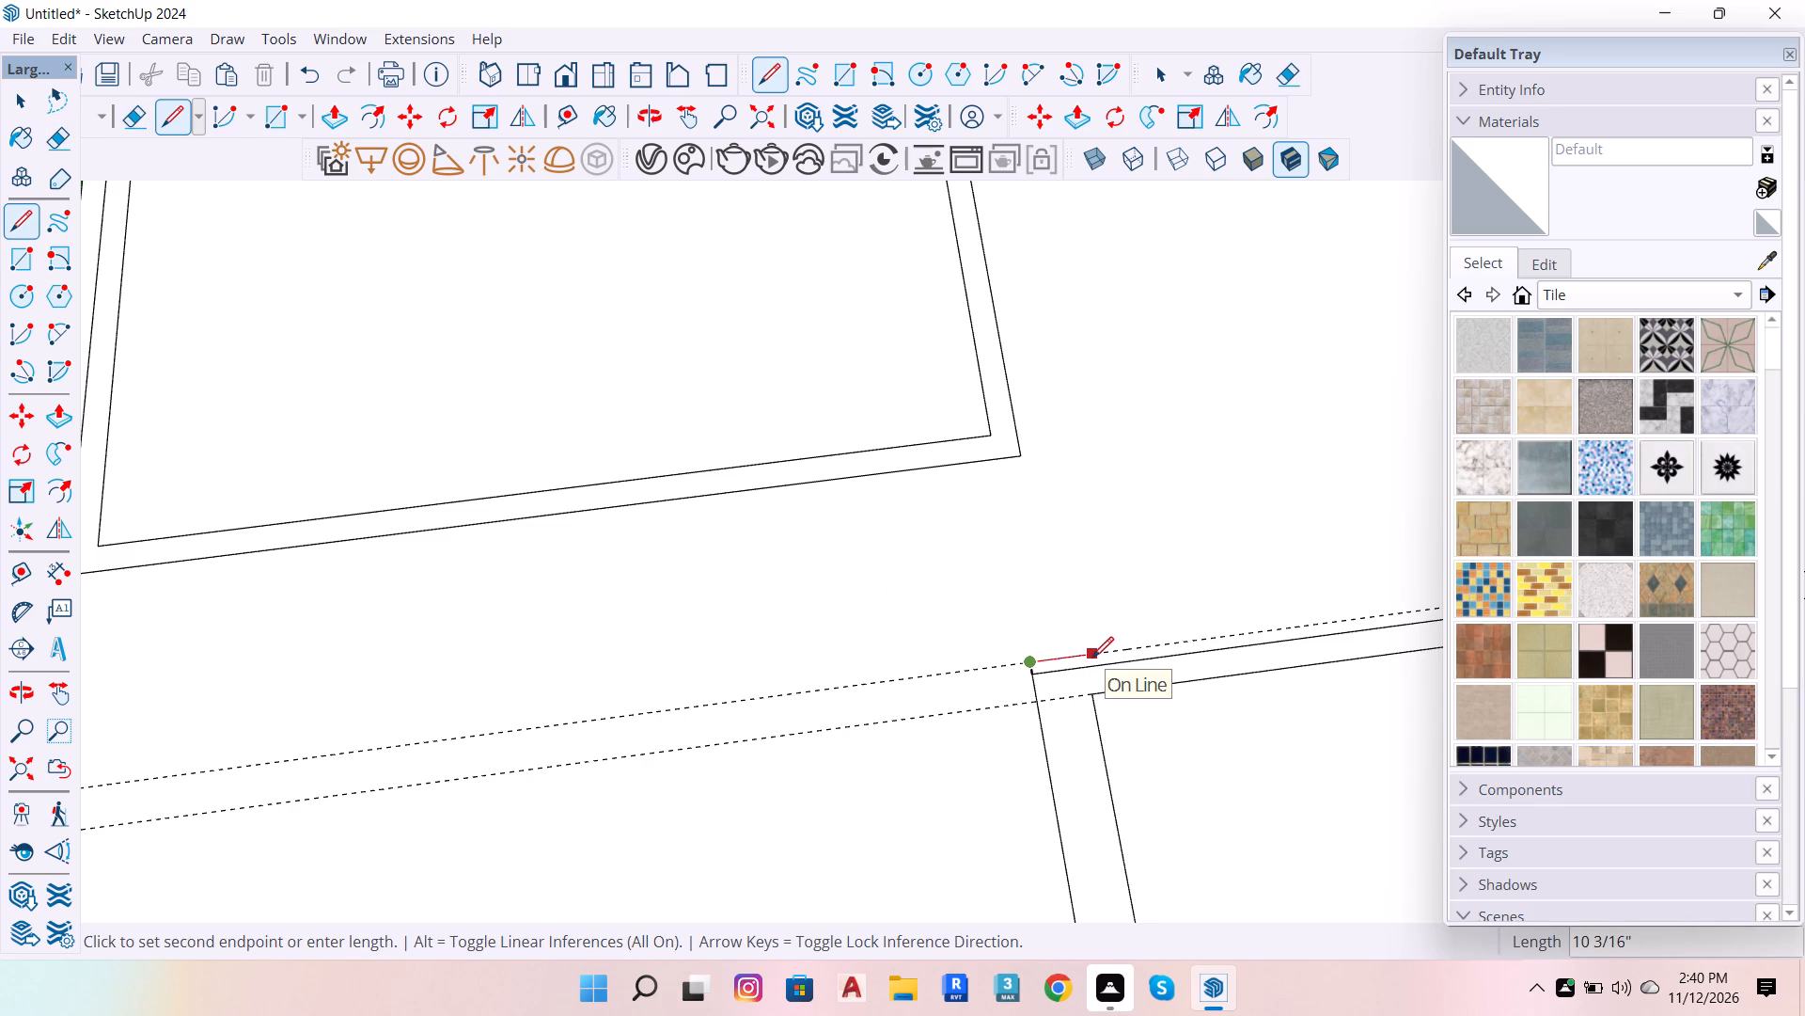
pyautogui.press('Right')
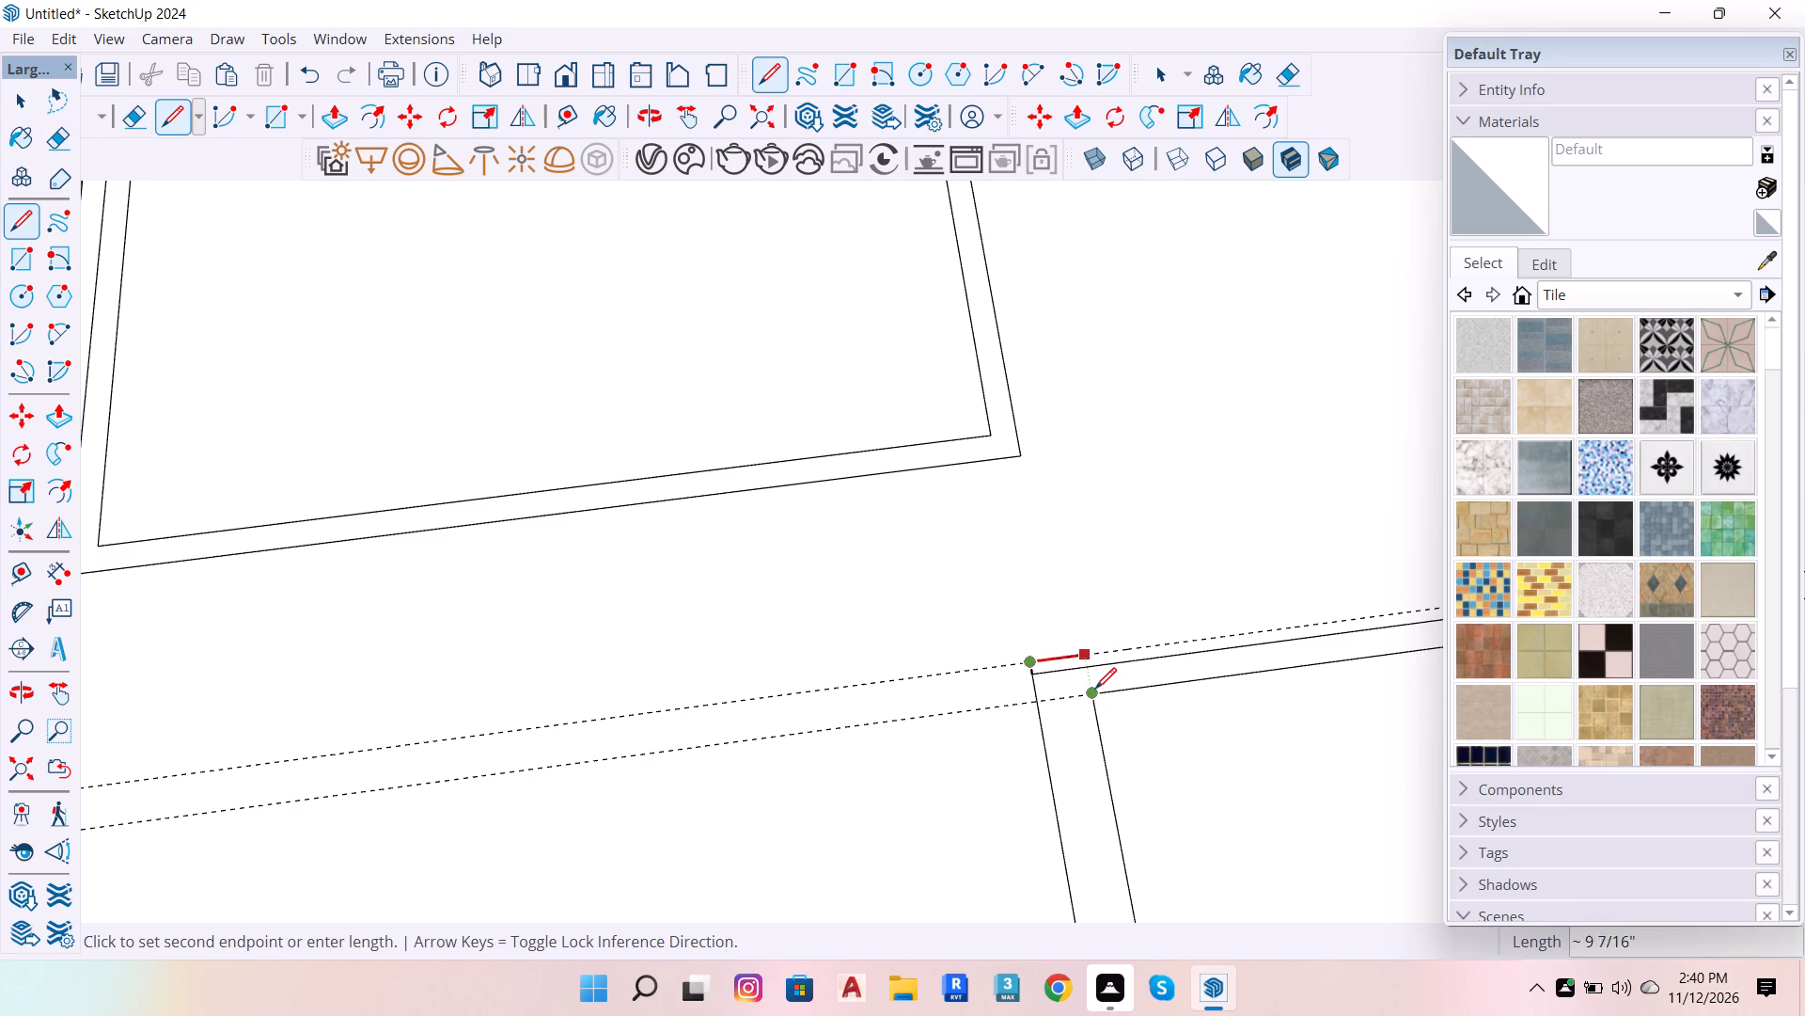
pyautogui.click(1096, 691)
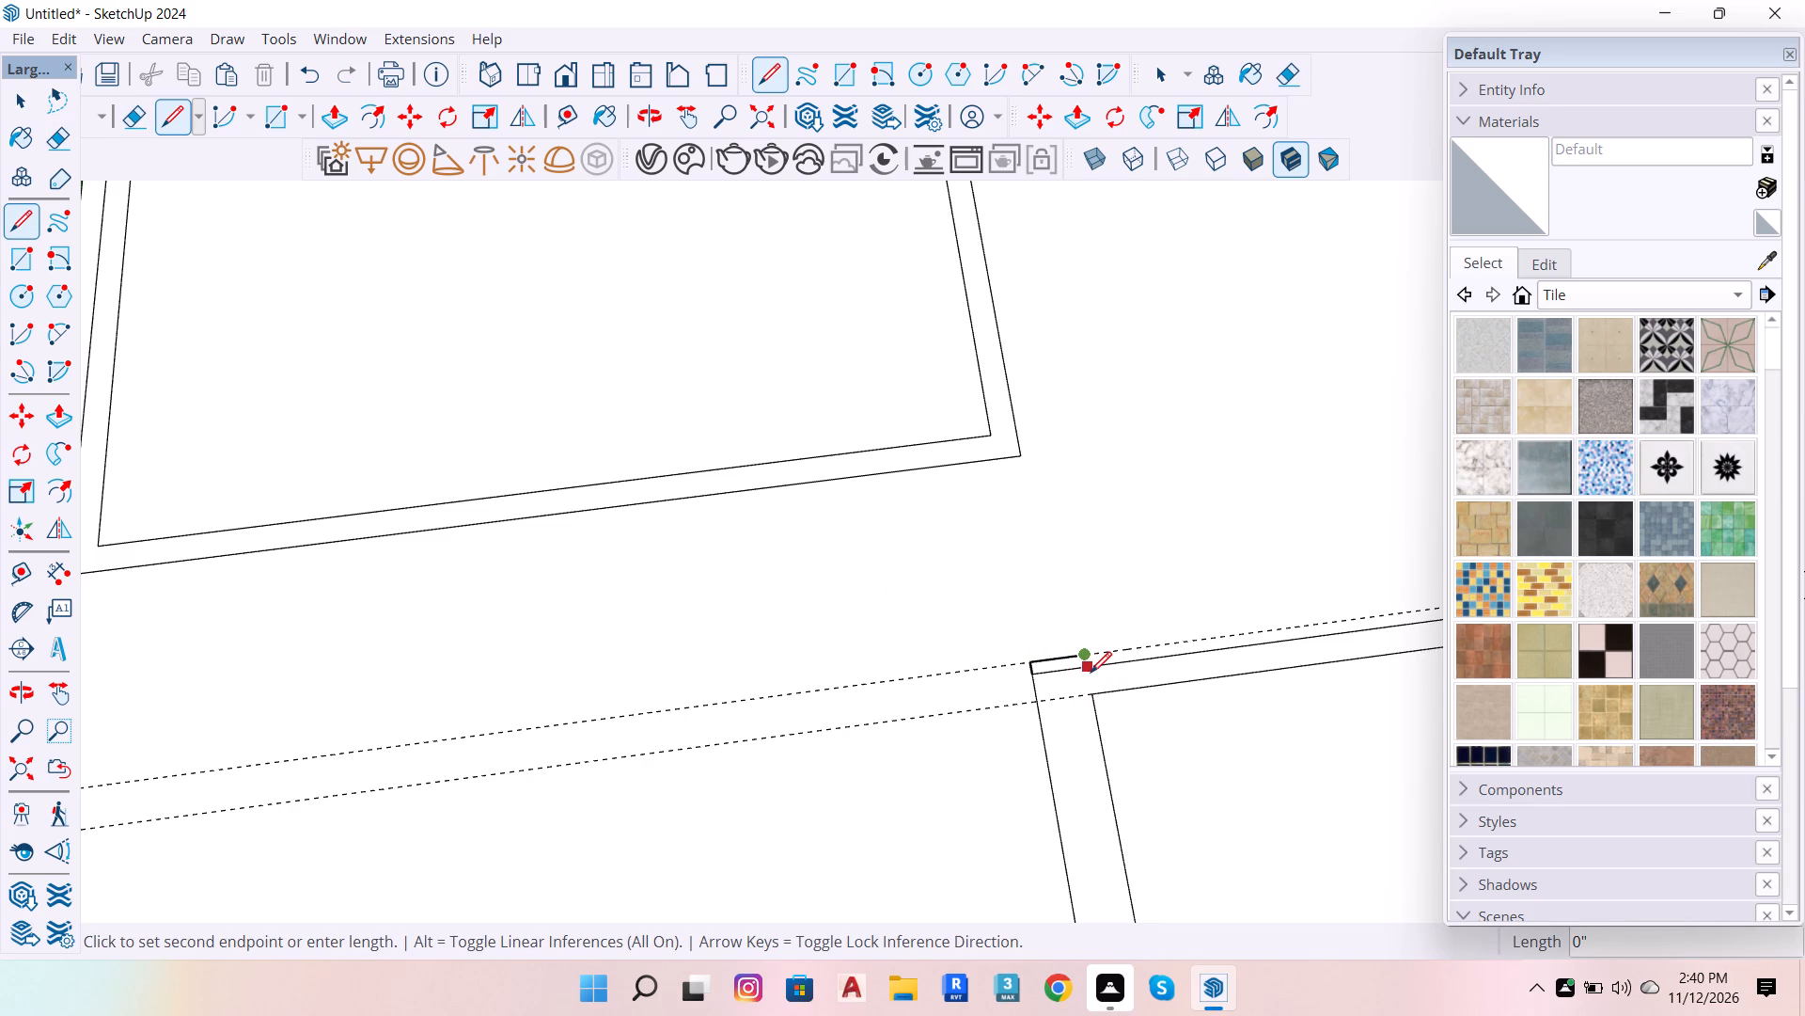
pyautogui.click(1090, 672)
pyautogui.scroll(6, 1078, 662)
pyautogui.press('space')
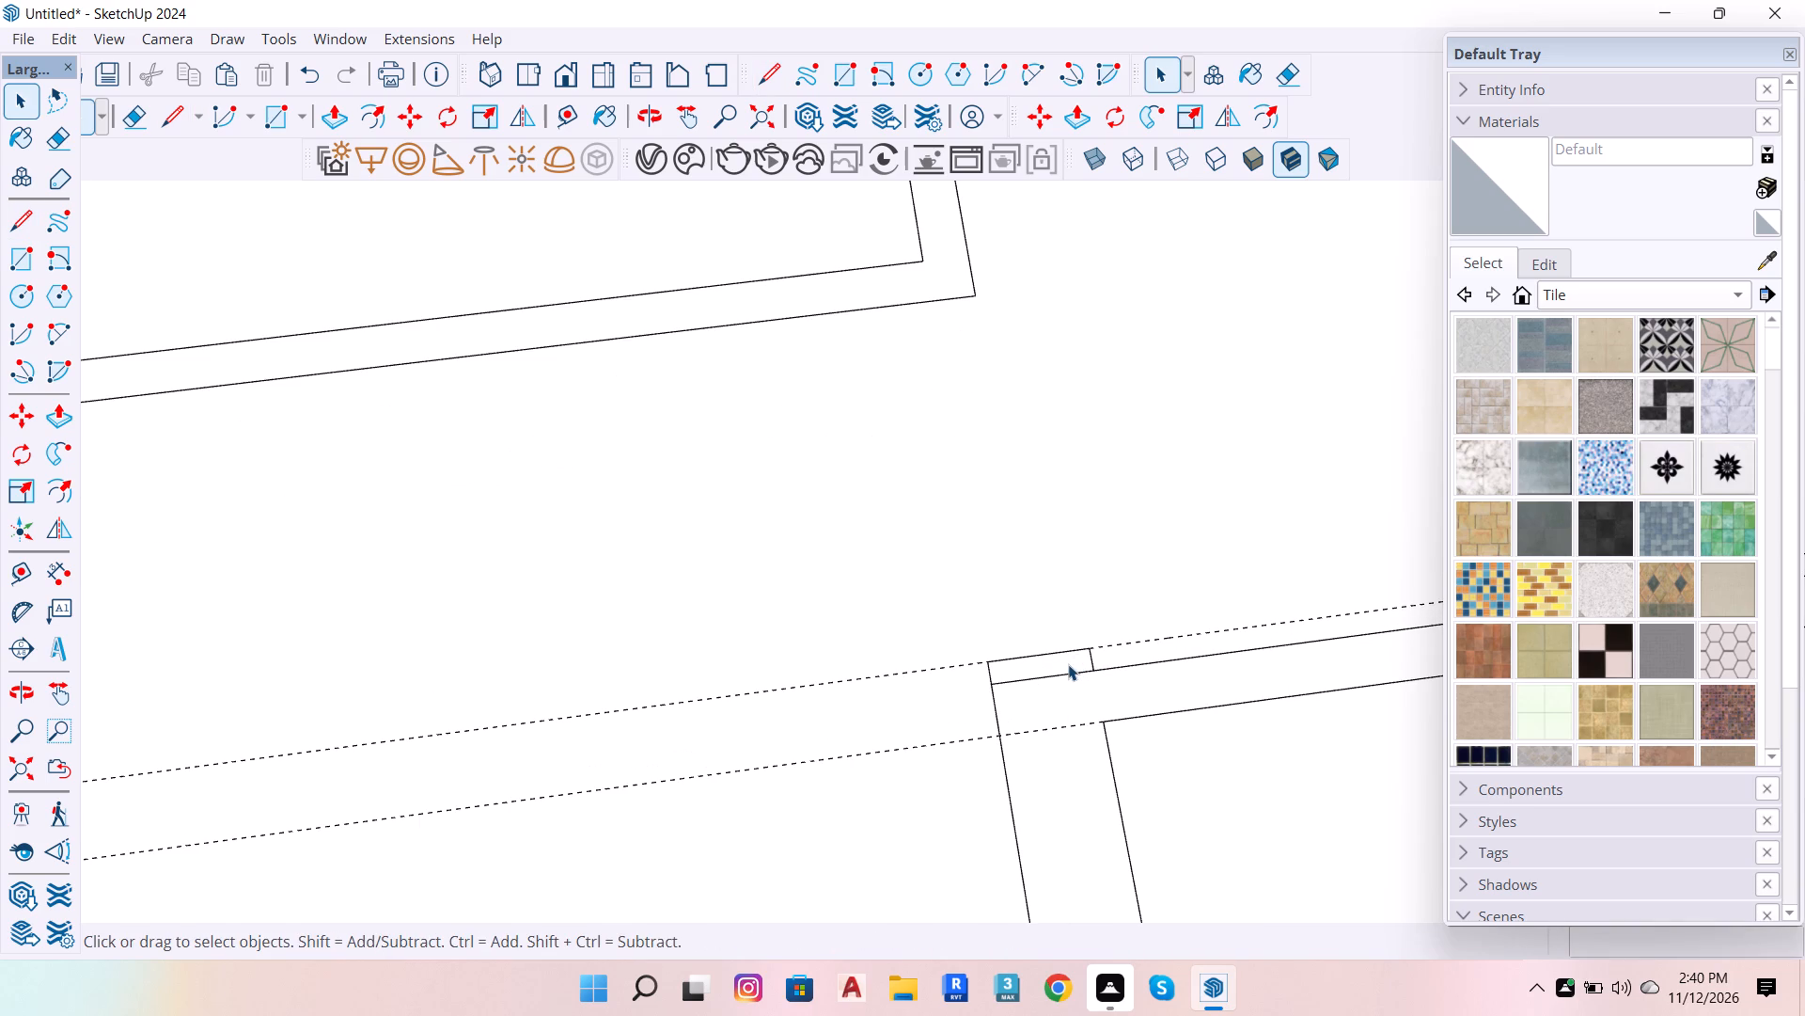
# Erase the old wall edge beneath the corner extension and the lower of the two guides meeting that corner.
pyautogui.press('e')
pyautogui.click(1066, 667)
pyautogui.scroll(-13, 1052, 691)
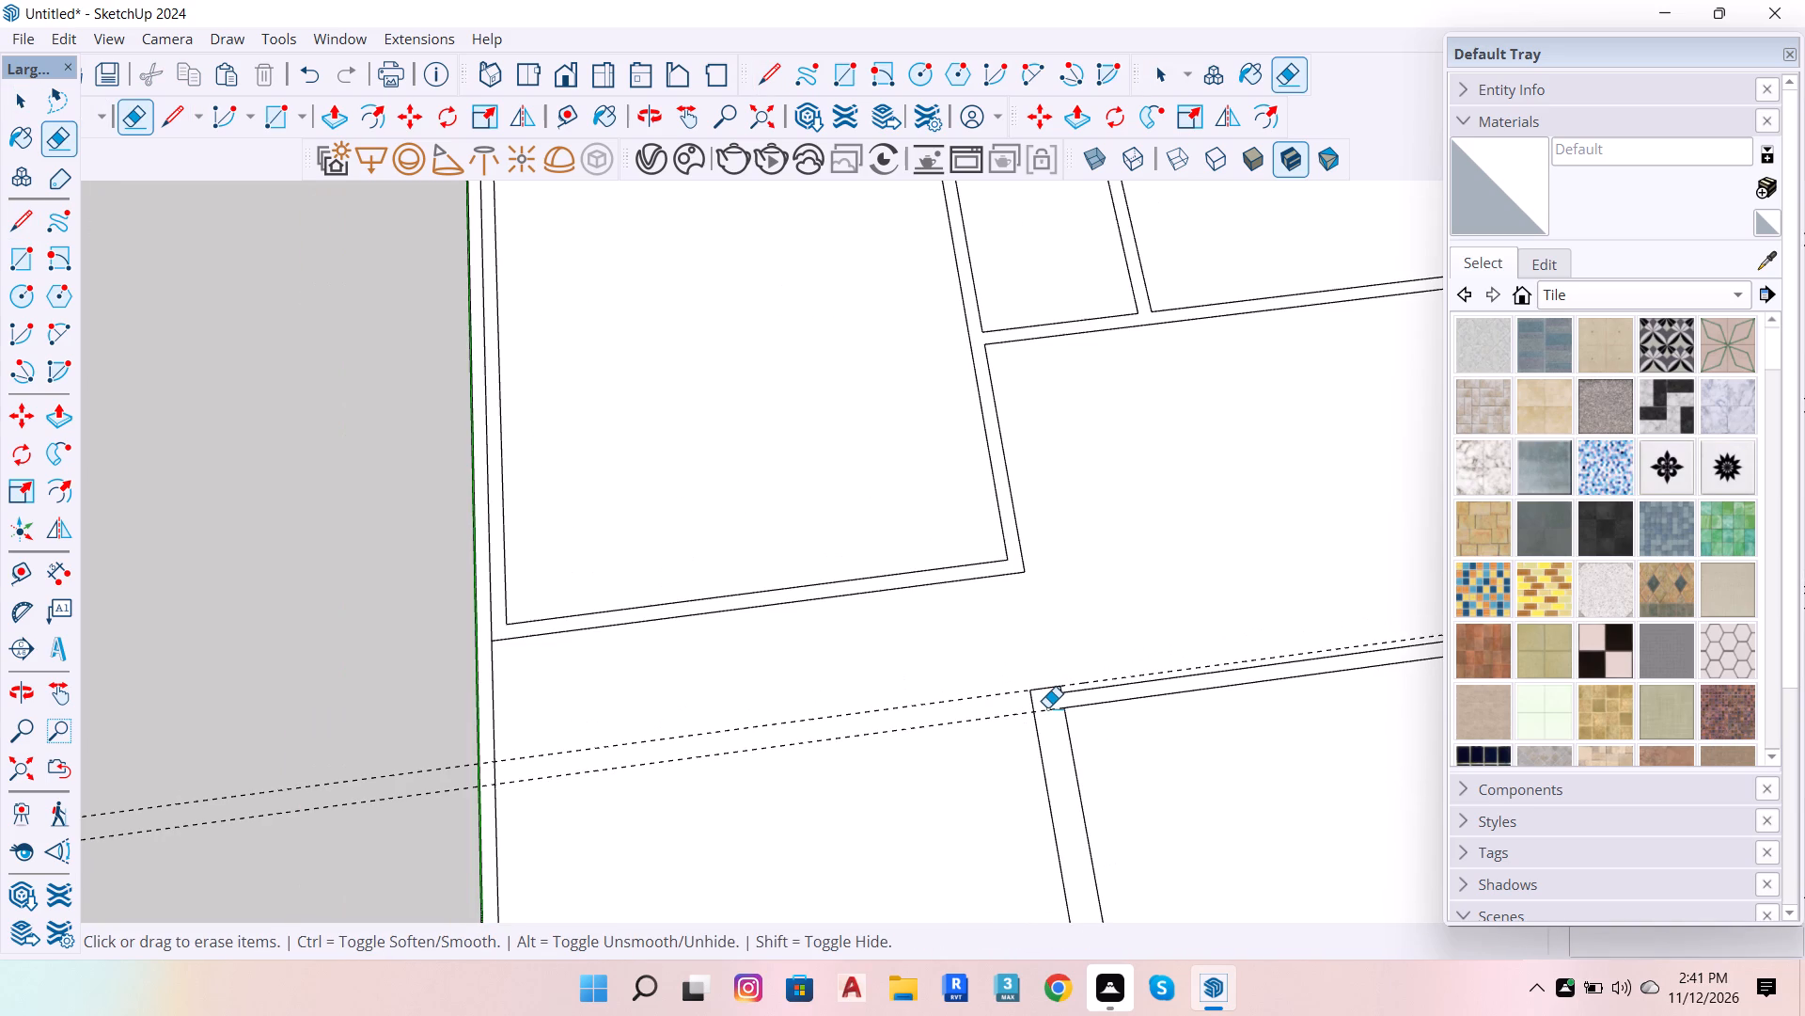
pyautogui.click(1047, 707)
pyautogui.scroll(-7, 1045, 711)
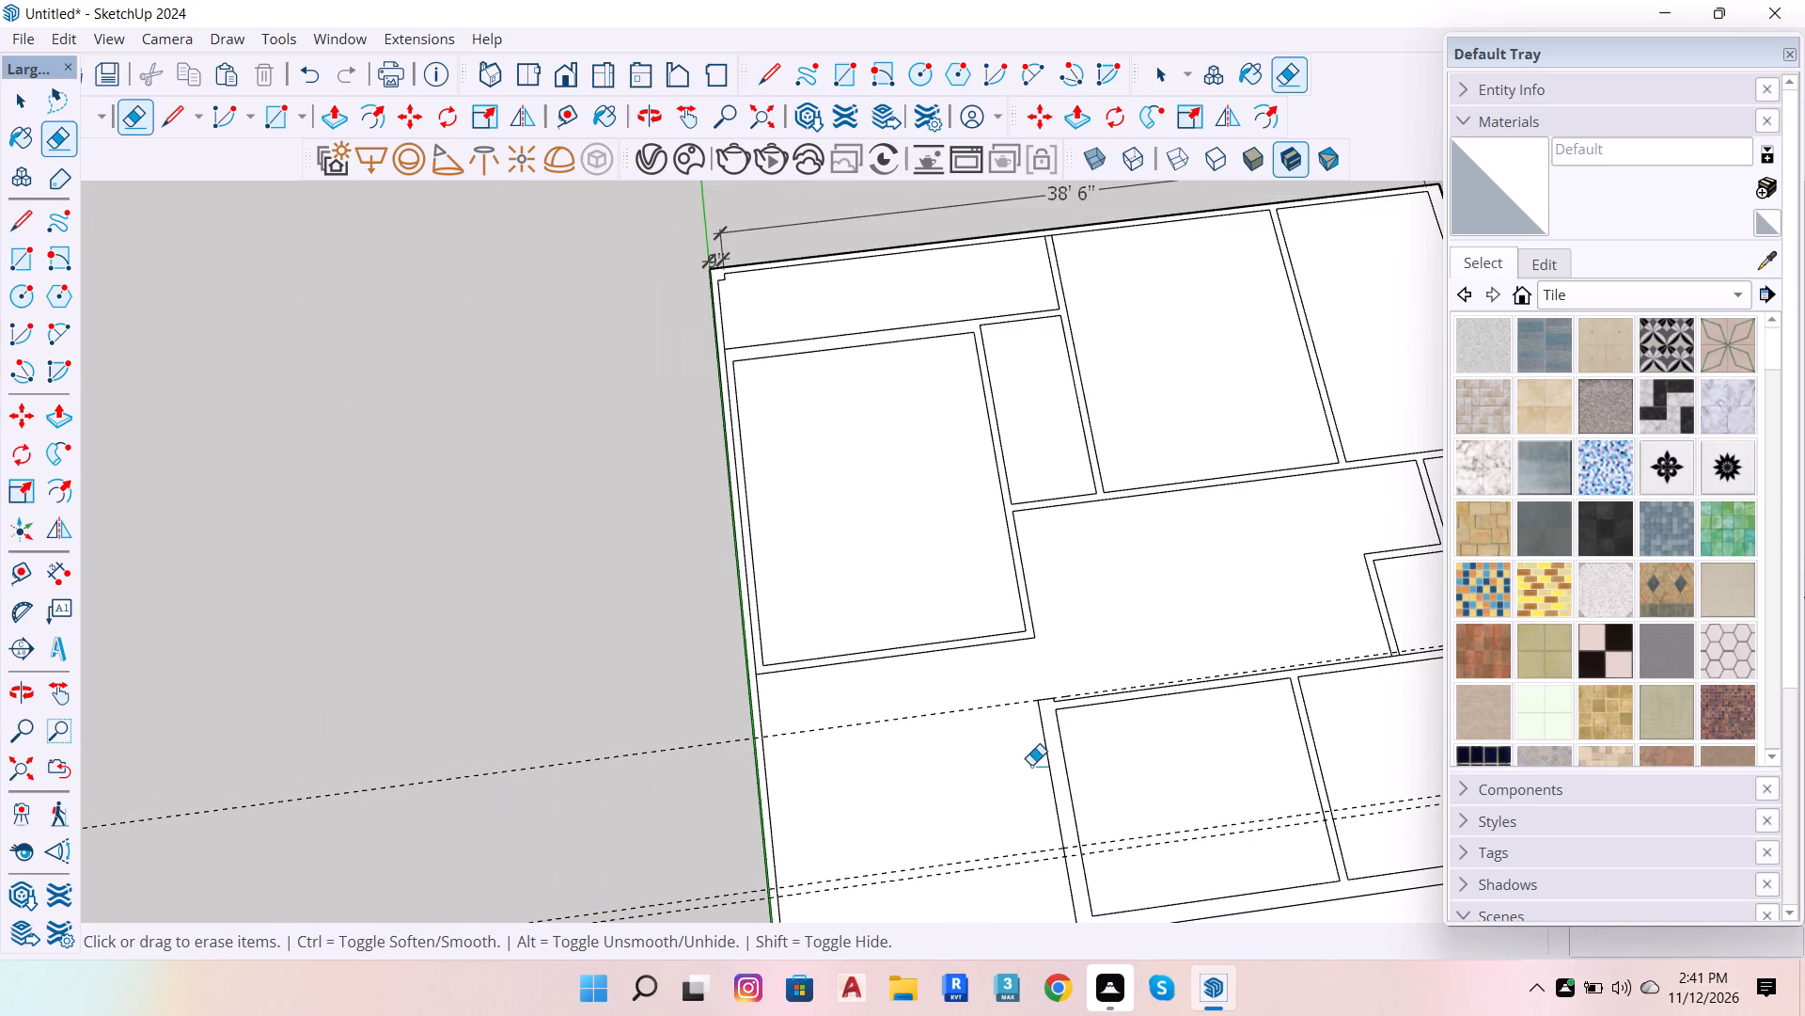
# Draw both faces of a 13' wall along the two lower guides, between the lower middle room's left wall and the left exterior wall.
pyautogui.scroll(5, 1028, 786)
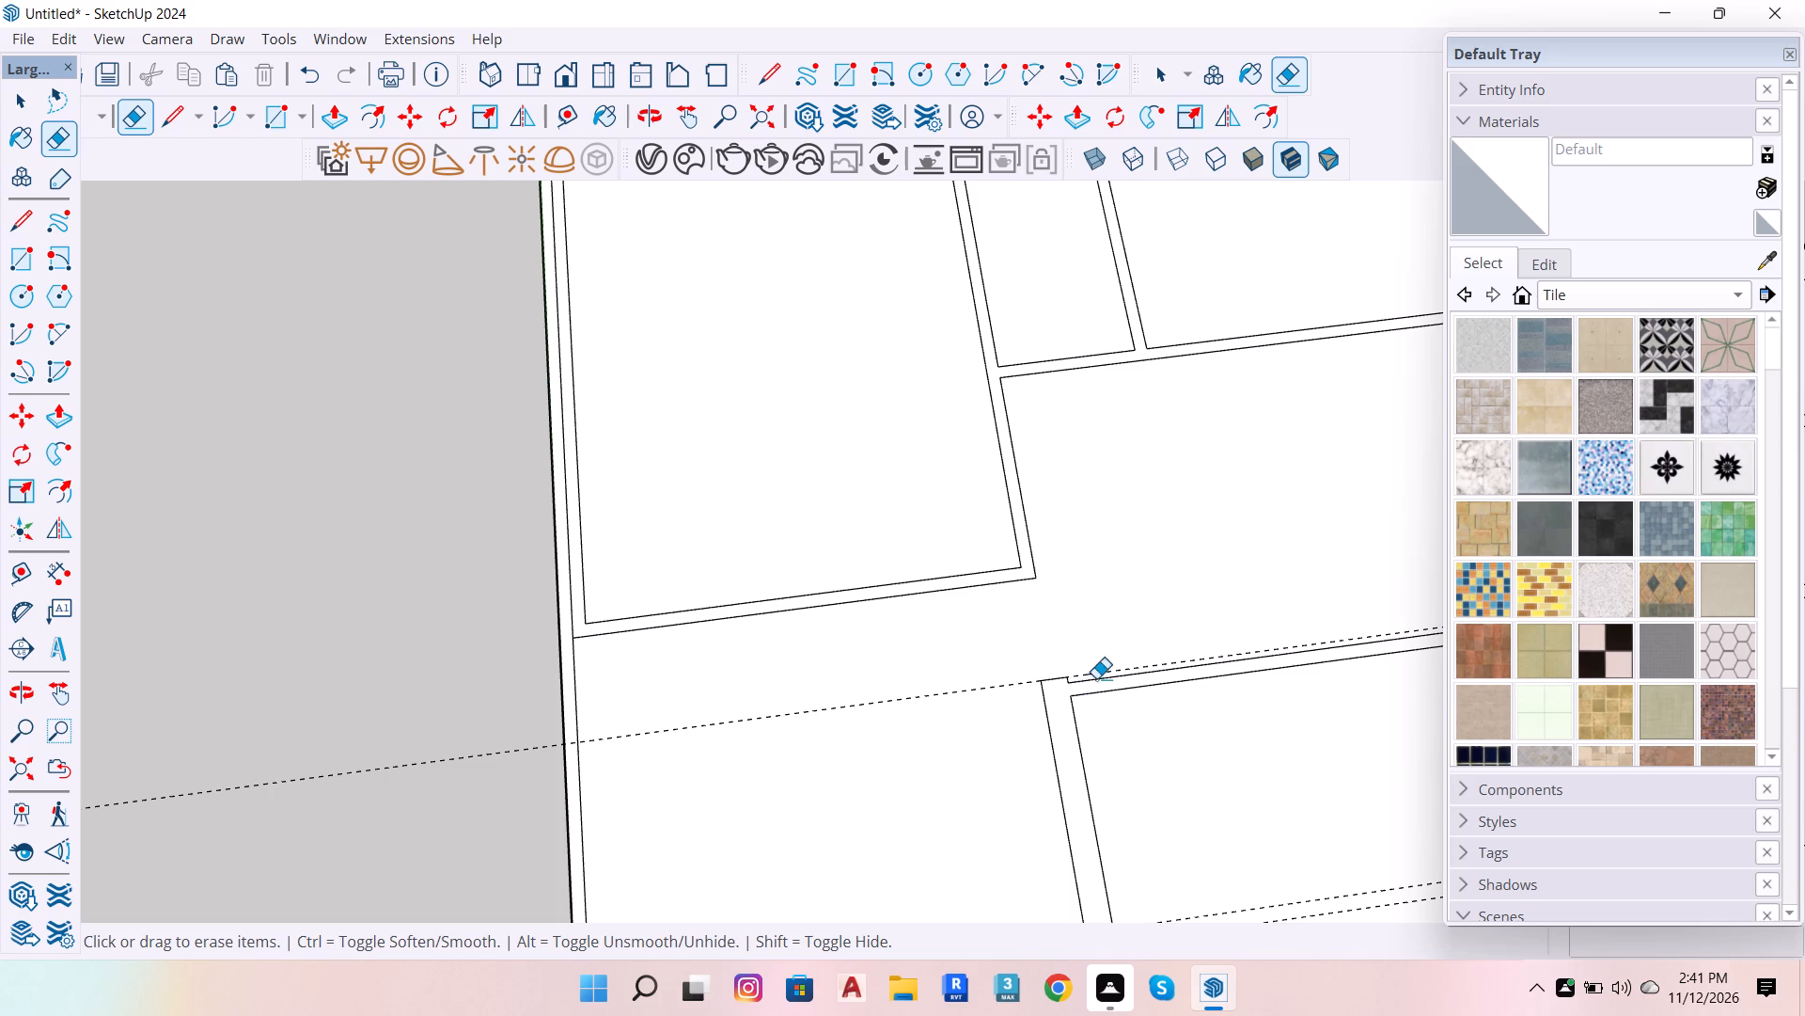
pyautogui.scroll(-13, 1163, 676)
pyautogui.scroll(13, 1125, 782)
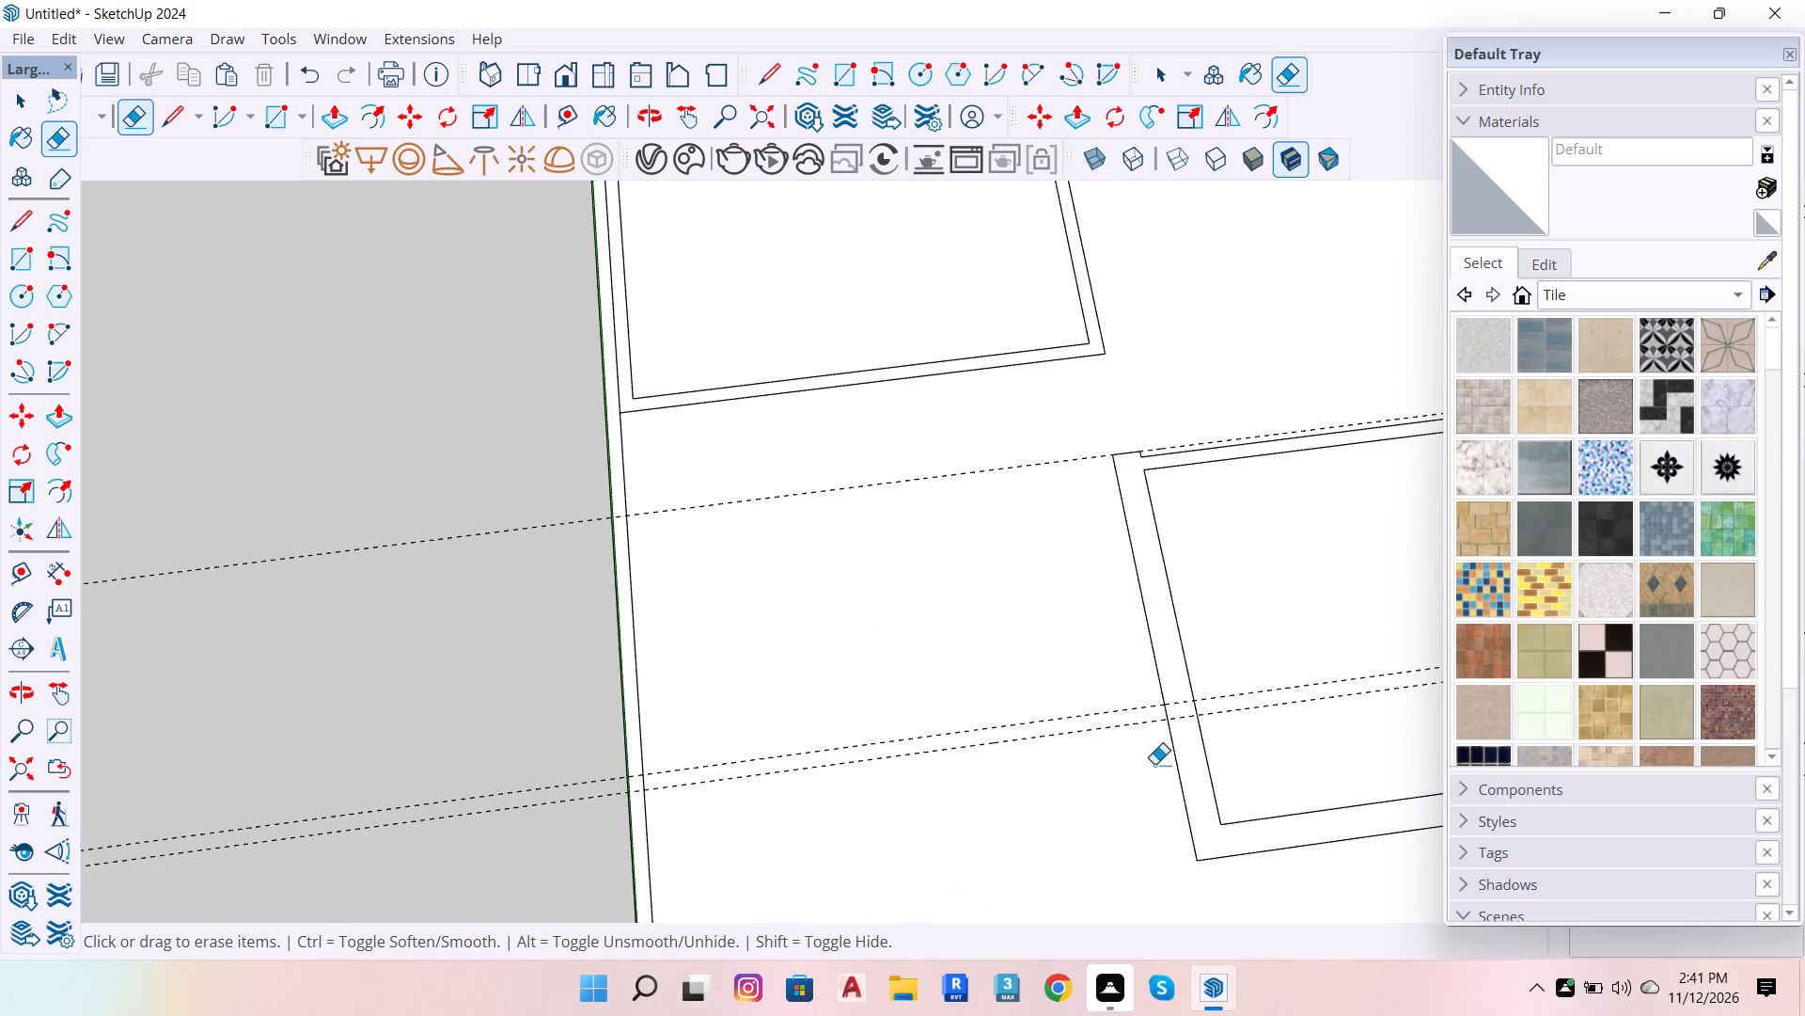
pyautogui.press('l')
pyautogui.click(1169, 721)
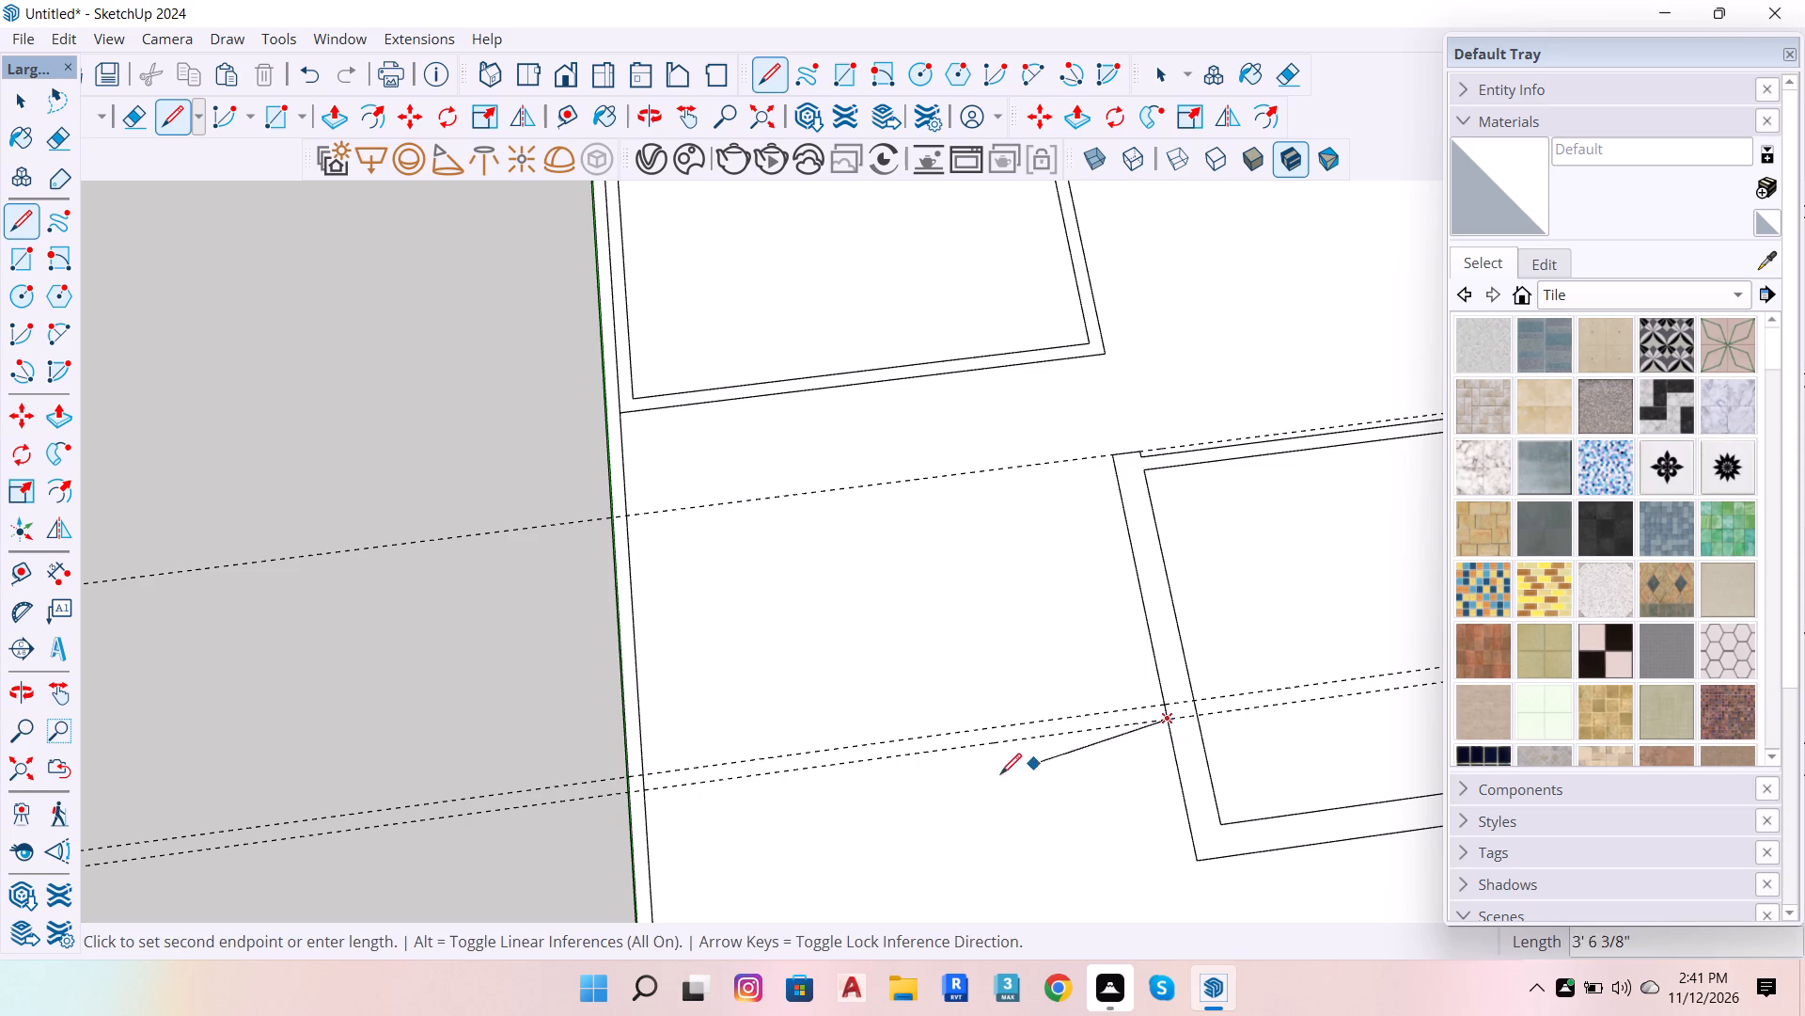
pyautogui.click(644, 790)
pyautogui.click(643, 774)
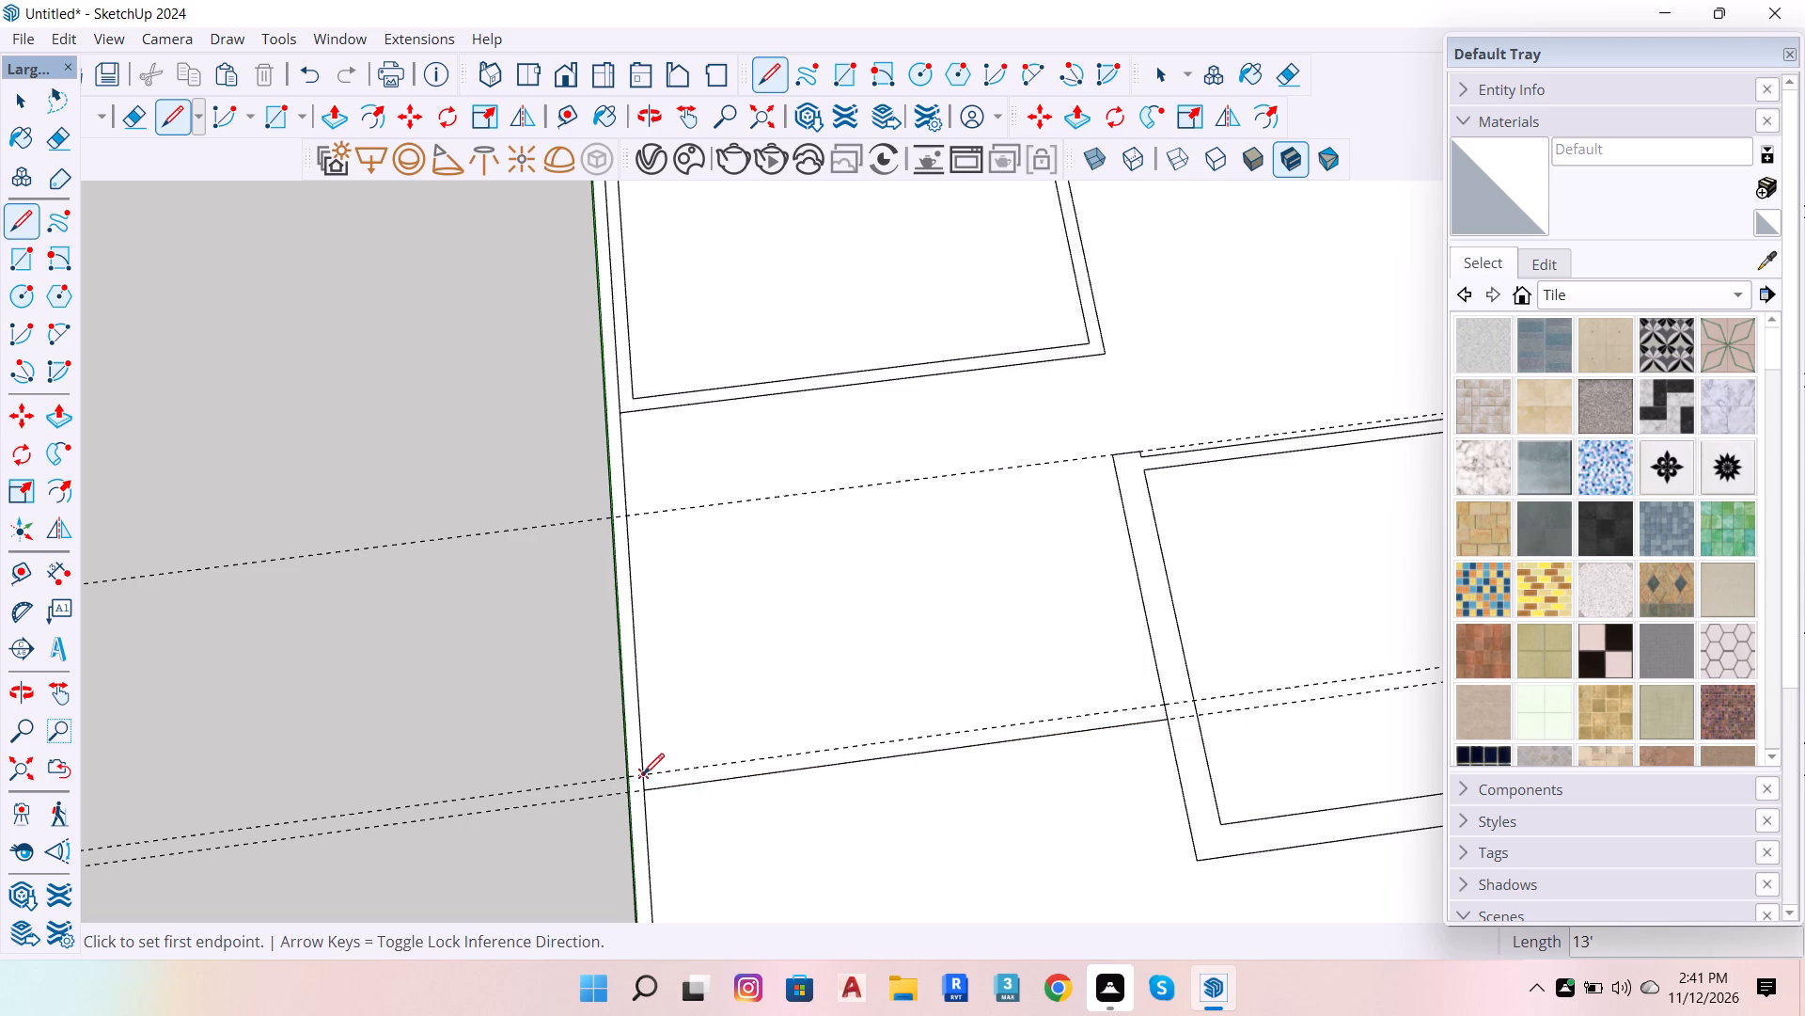
pyautogui.click(1169, 705)
# Erase the edge segment where the new 13' wall meets the lower middle room's left wall.
pyautogui.press('space')
pyautogui.scroll(3, 1158, 707)
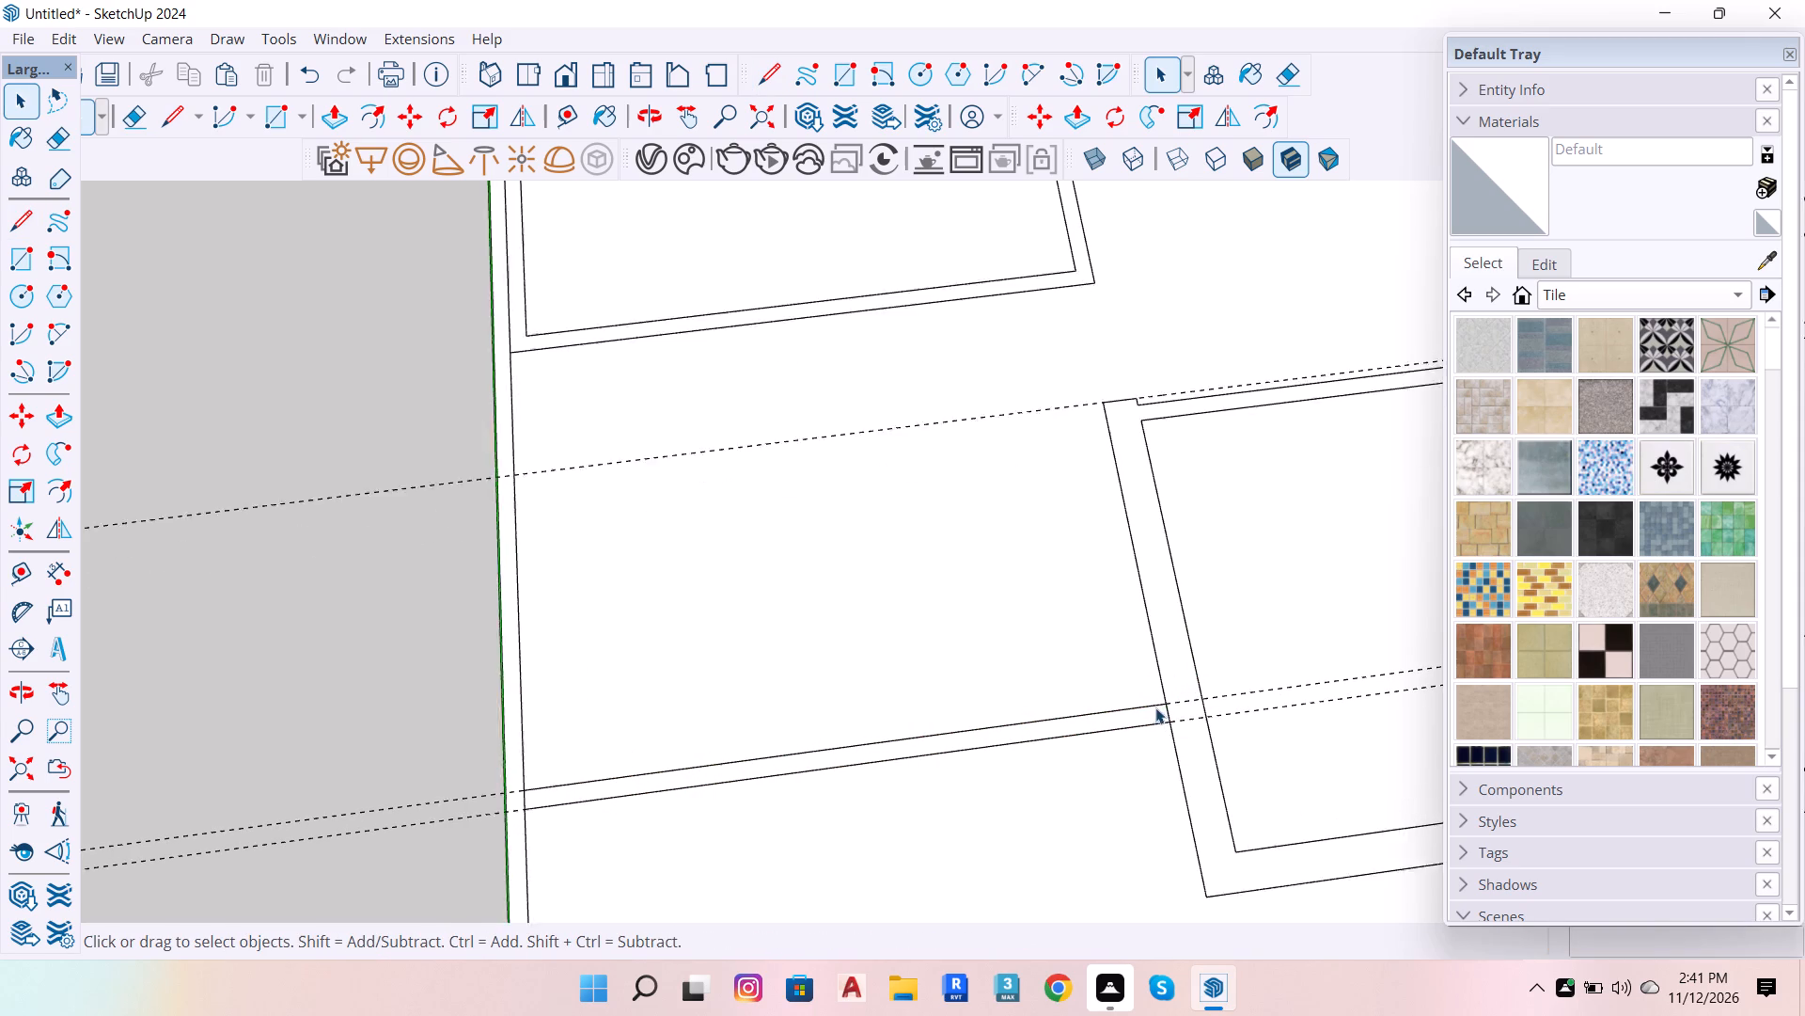
pyautogui.press('e')
pyautogui.scroll(6, 1179, 721)
pyautogui.moveTo(1169, 717); pyautogui.dragTo(1161, 715)
pyautogui.scroll(-9, 1199, 682)
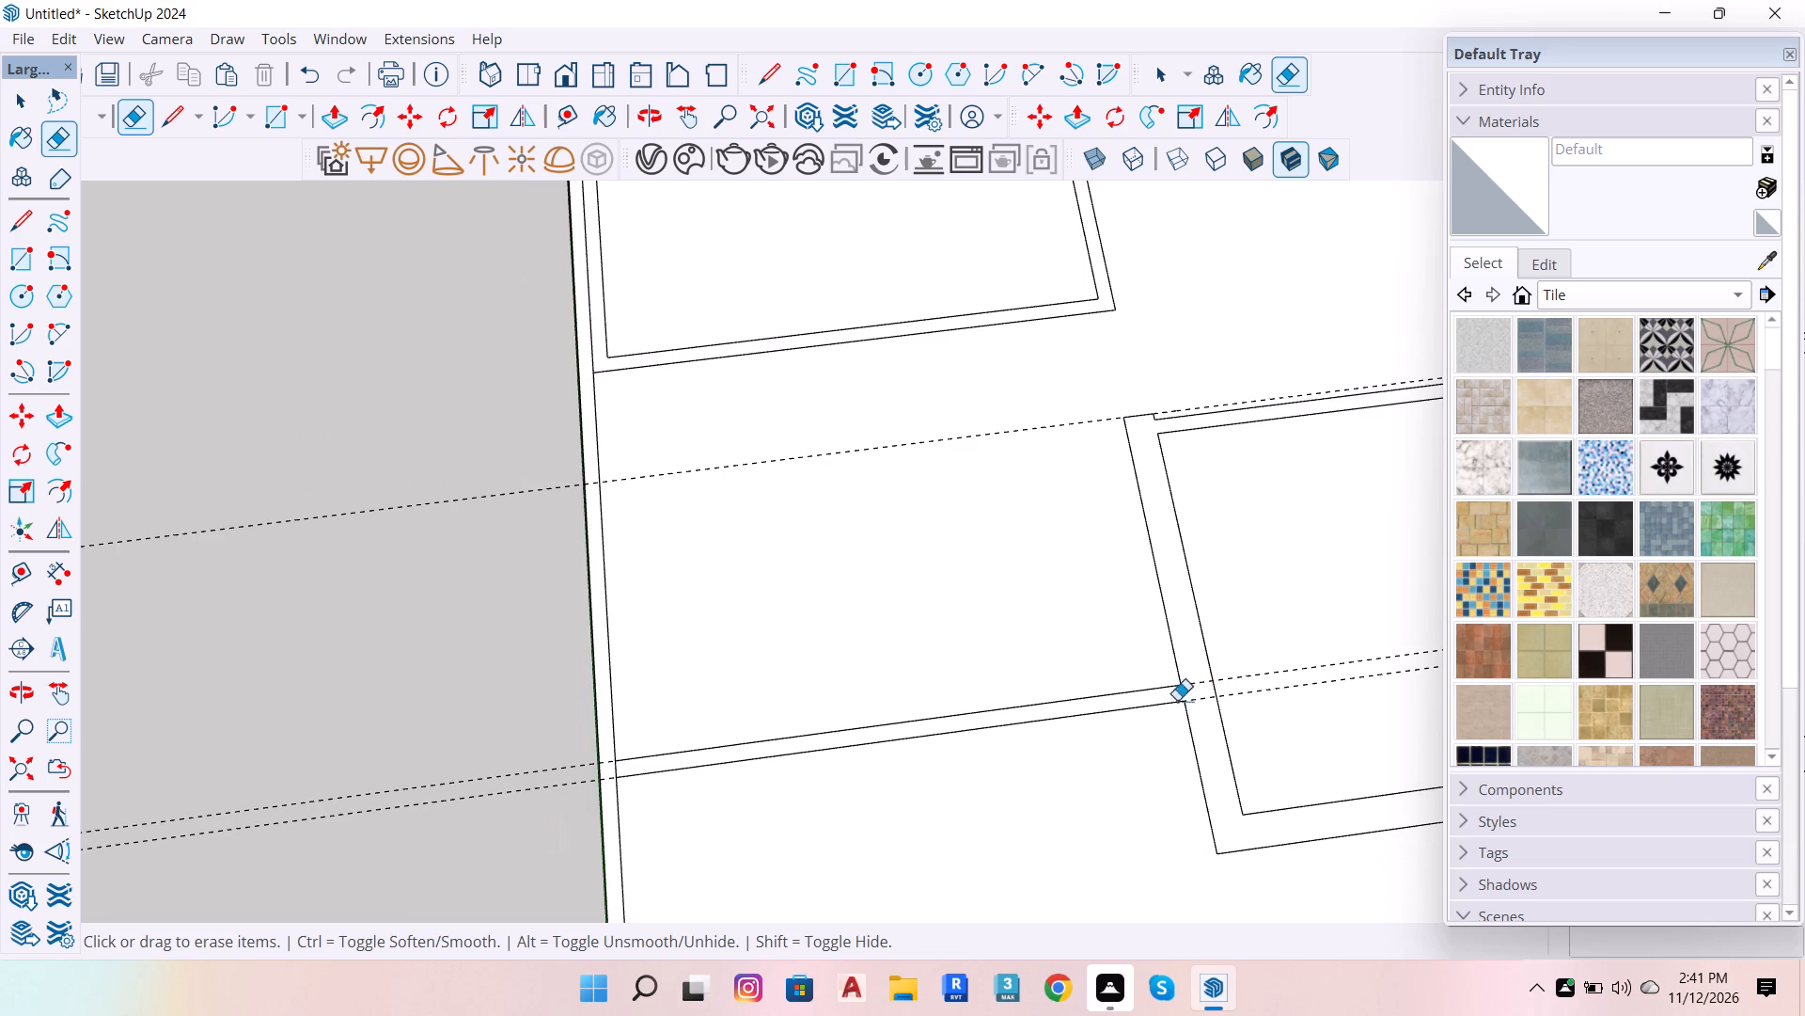
# Erase the inner edge segment where the new wall meets the left exterior wall, along with the wall's two guides.
pyautogui.scroll(-4, 1095, 692)
pyautogui.scroll(5, 938, 757)
pyautogui.scroll(10, 680, 748)
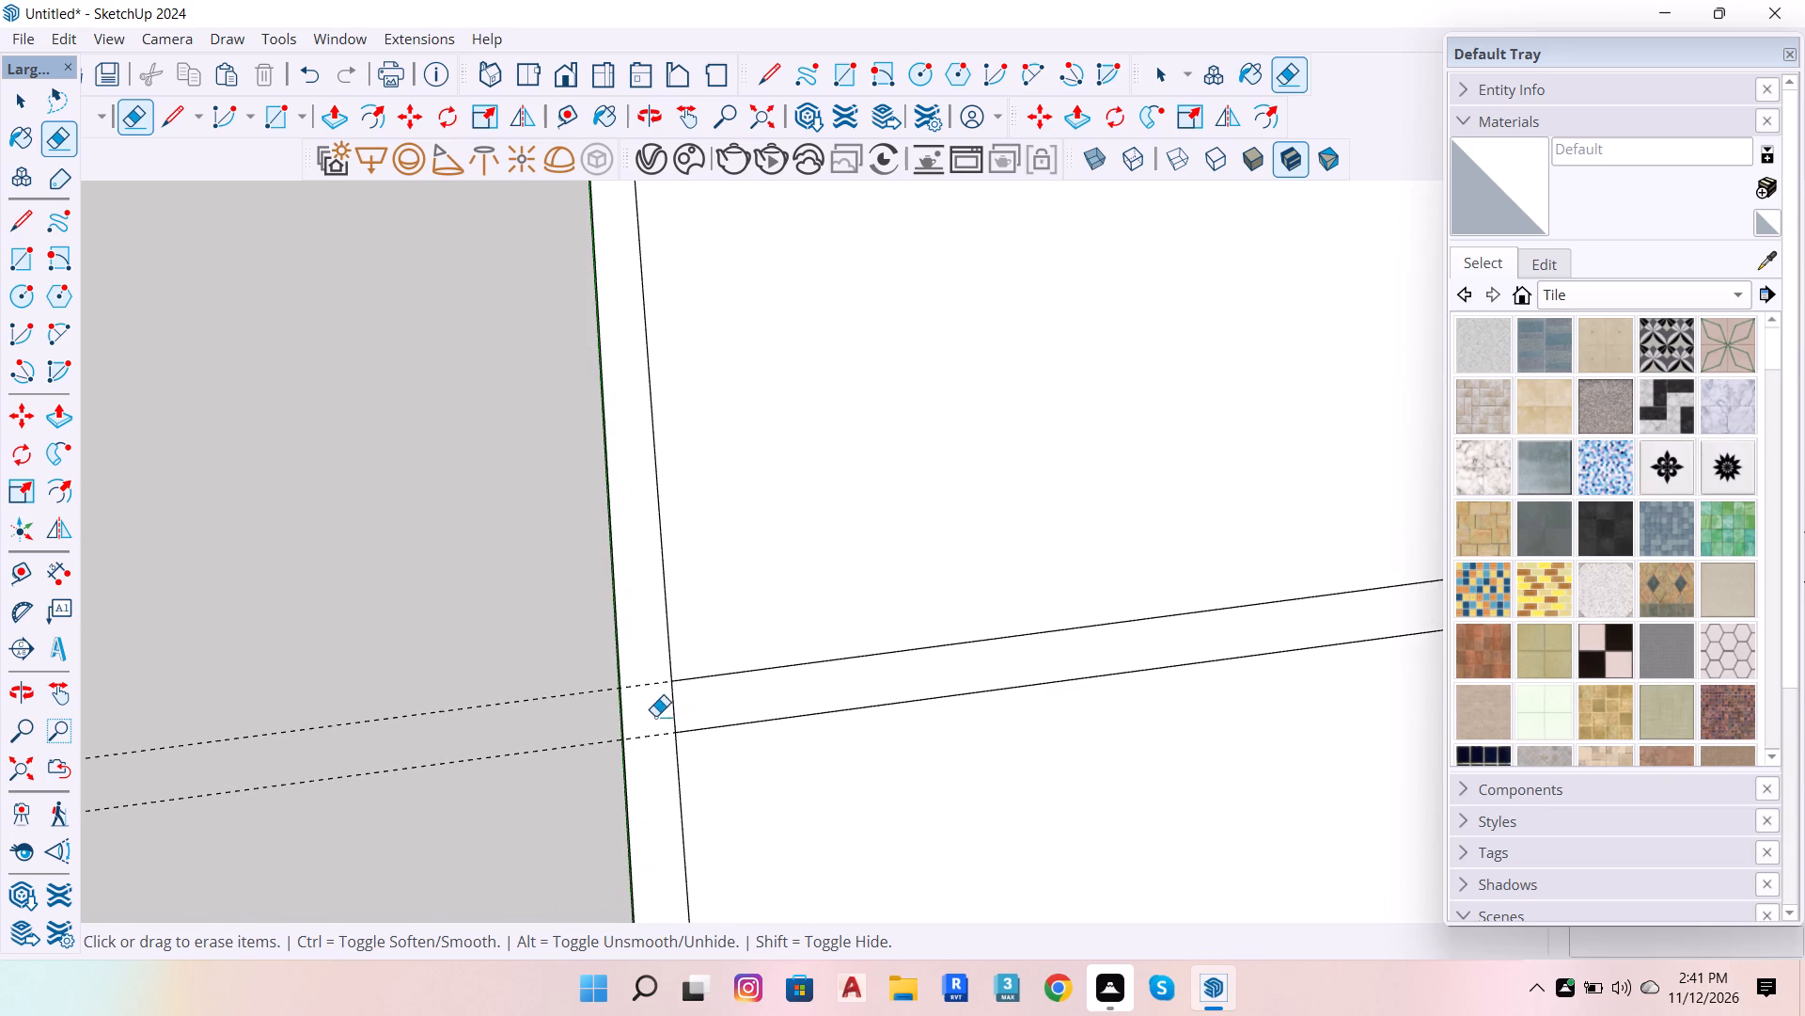
pyautogui.moveTo(670, 710); pyautogui.dragTo(683, 709)
pyautogui.moveTo(652, 680); pyautogui.dragTo(654, 741)
pyautogui.scroll(-2, 654, 741)
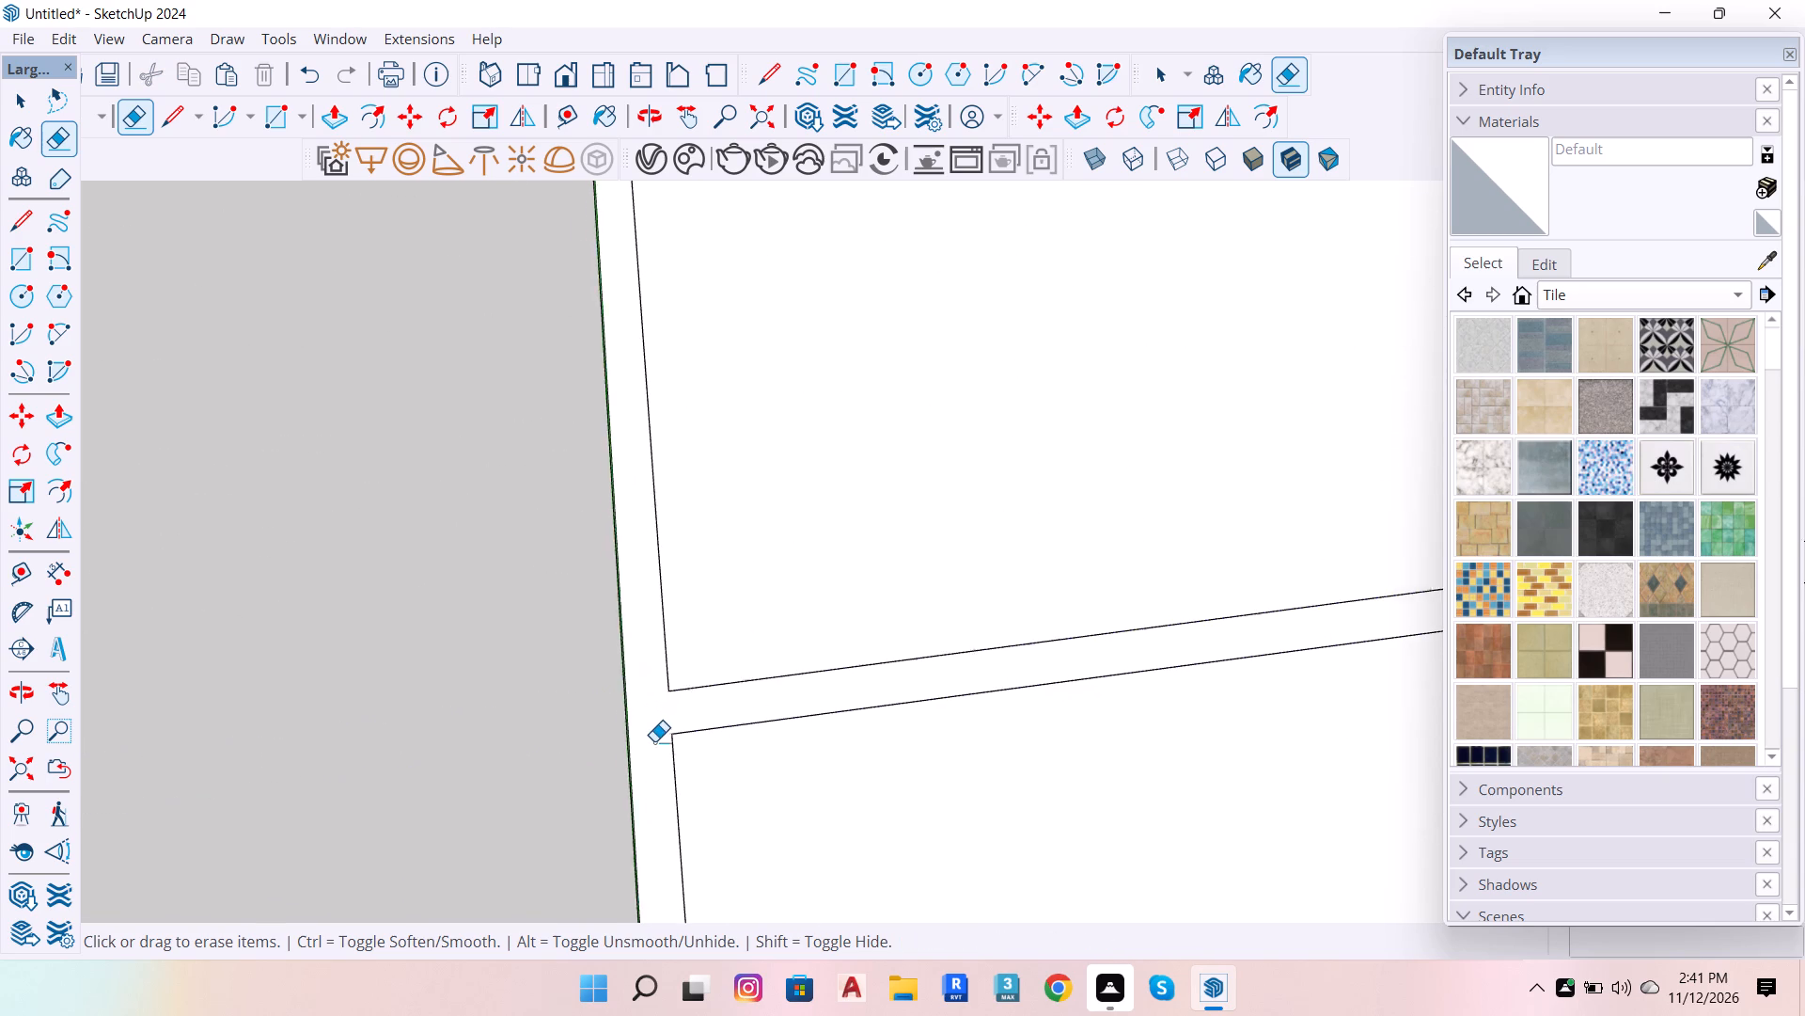
# Erase the remaining guide that runs across the plan along the lower middle room's top wall.
pyautogui.scroll(-15, 654, 741)
pyautogui.scroll(2, 842, 524)
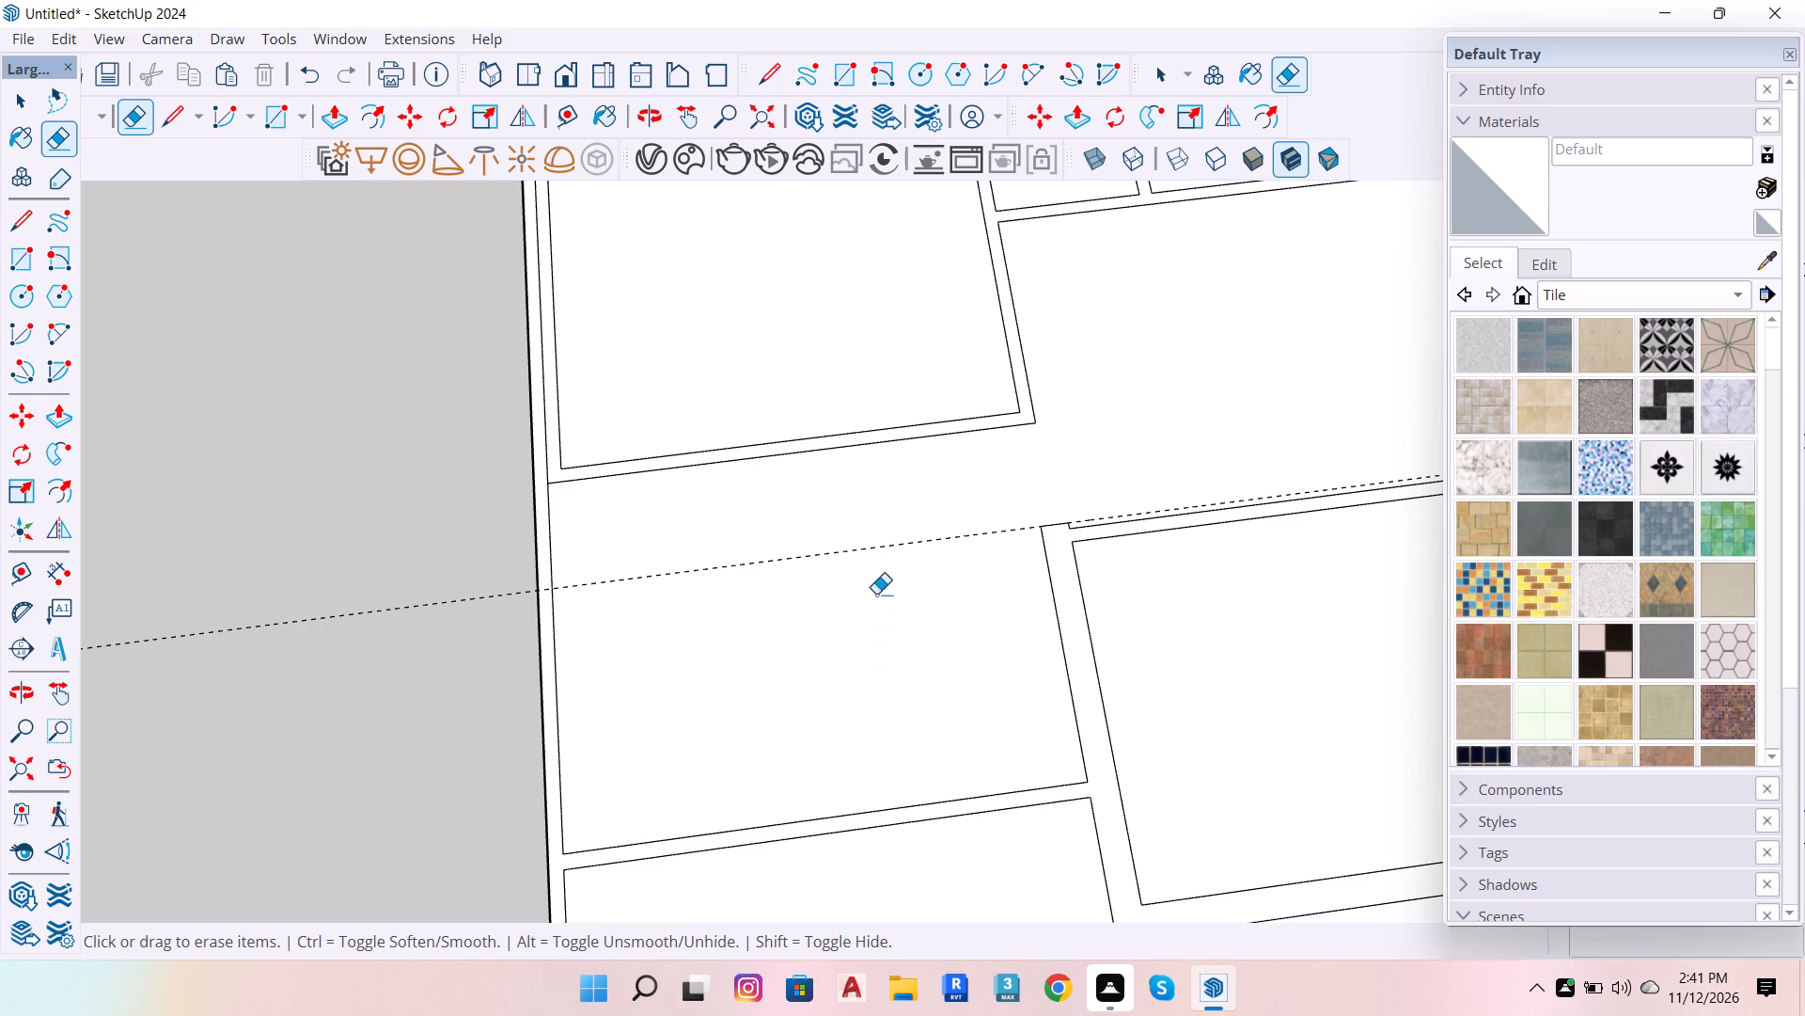
pyautogui.moveTo(874, 565); pyautogui.dragTo(889, 532)
pyautogui.scroll(-7, 946, 758)
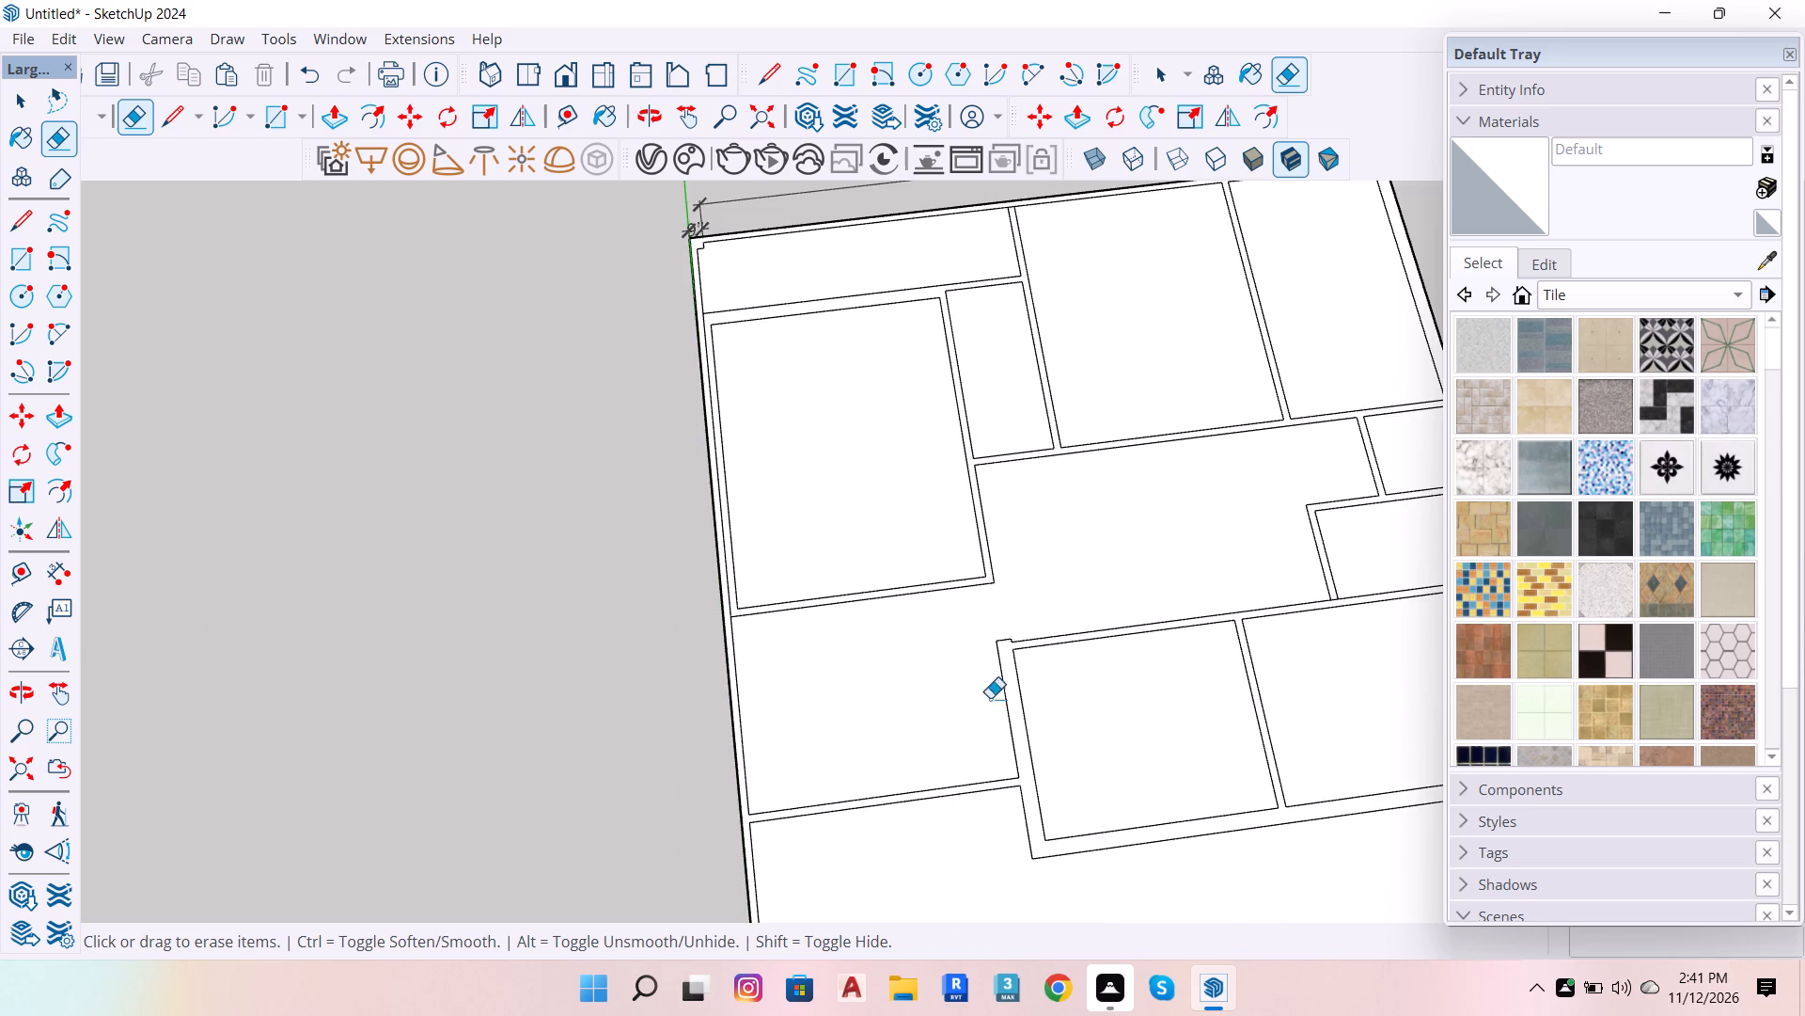
# Erase the inner edge of the left exterior wall alongside the upper left room, down to the room's bottom wall.
pyautogui.scroll(4, 777, 452)
pyautogui.scroll(4, 734, 691)
pyautogui.click(707, 676)
pyautogui.click(709, 681)
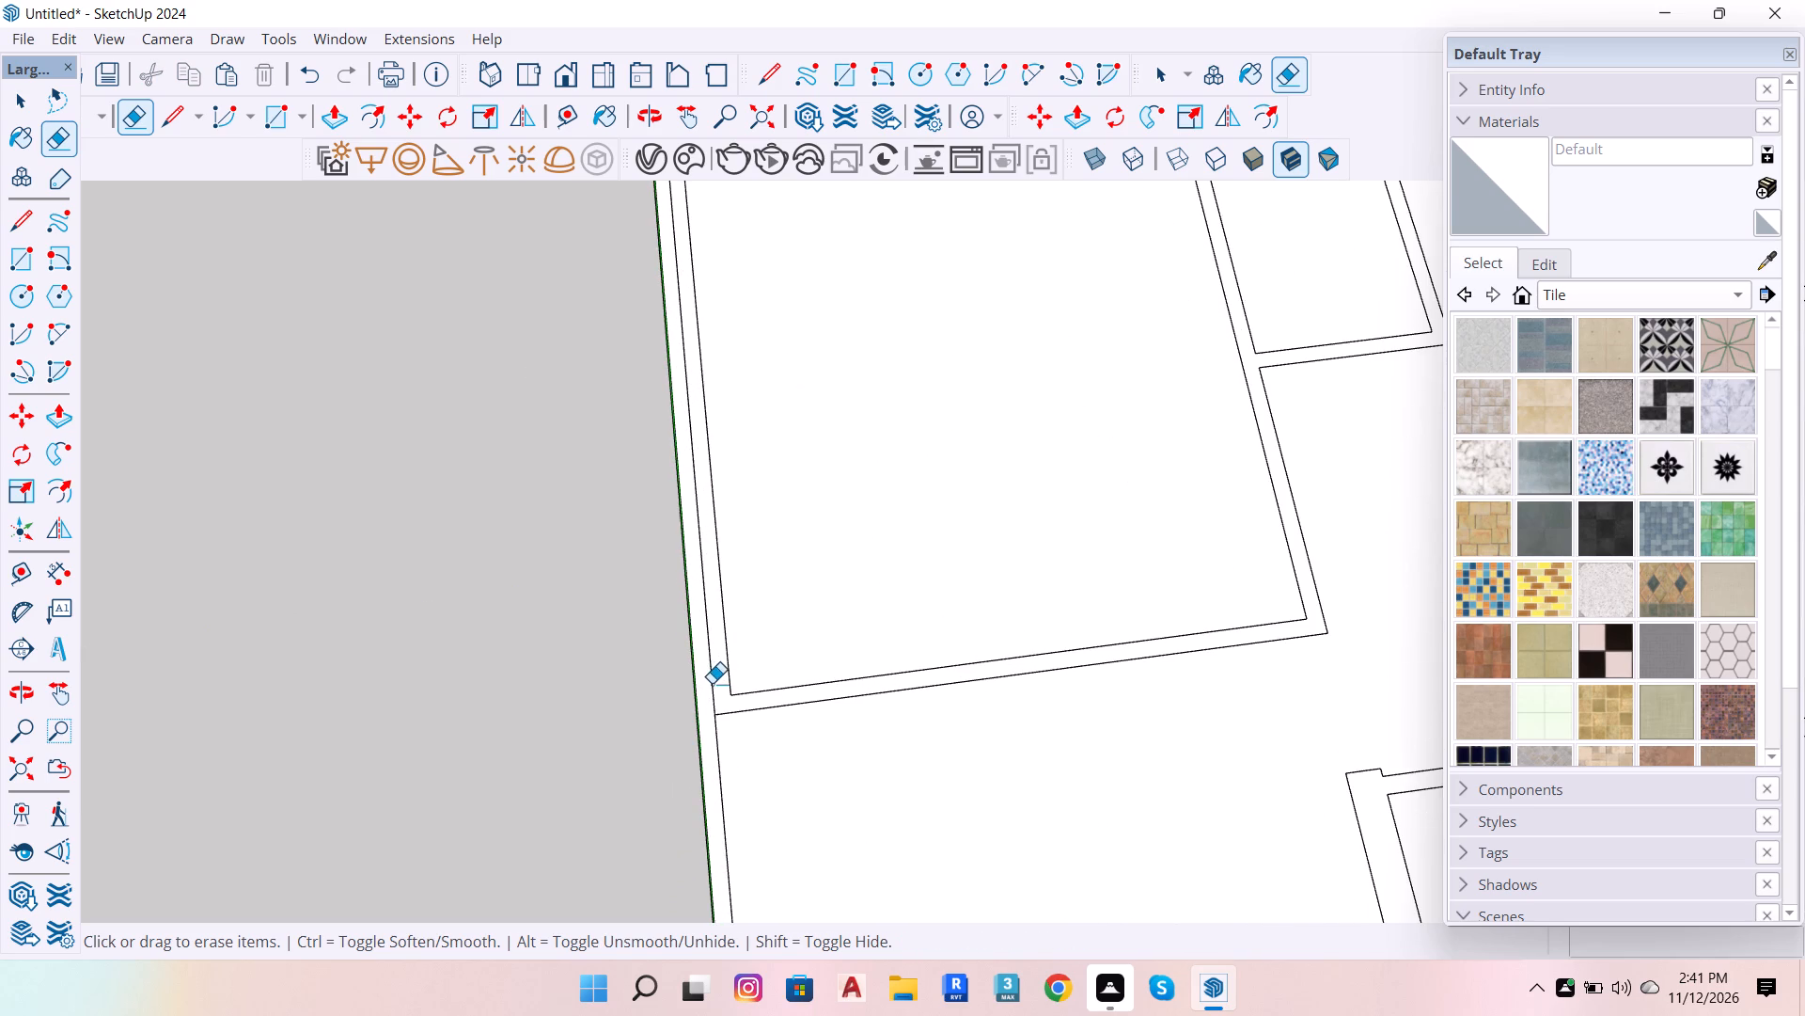
# Place a guide 3' in from the bottom exterior wall's inner face and a second guide 11" above it.
pyautogui.scroll(-12, 771, 793)
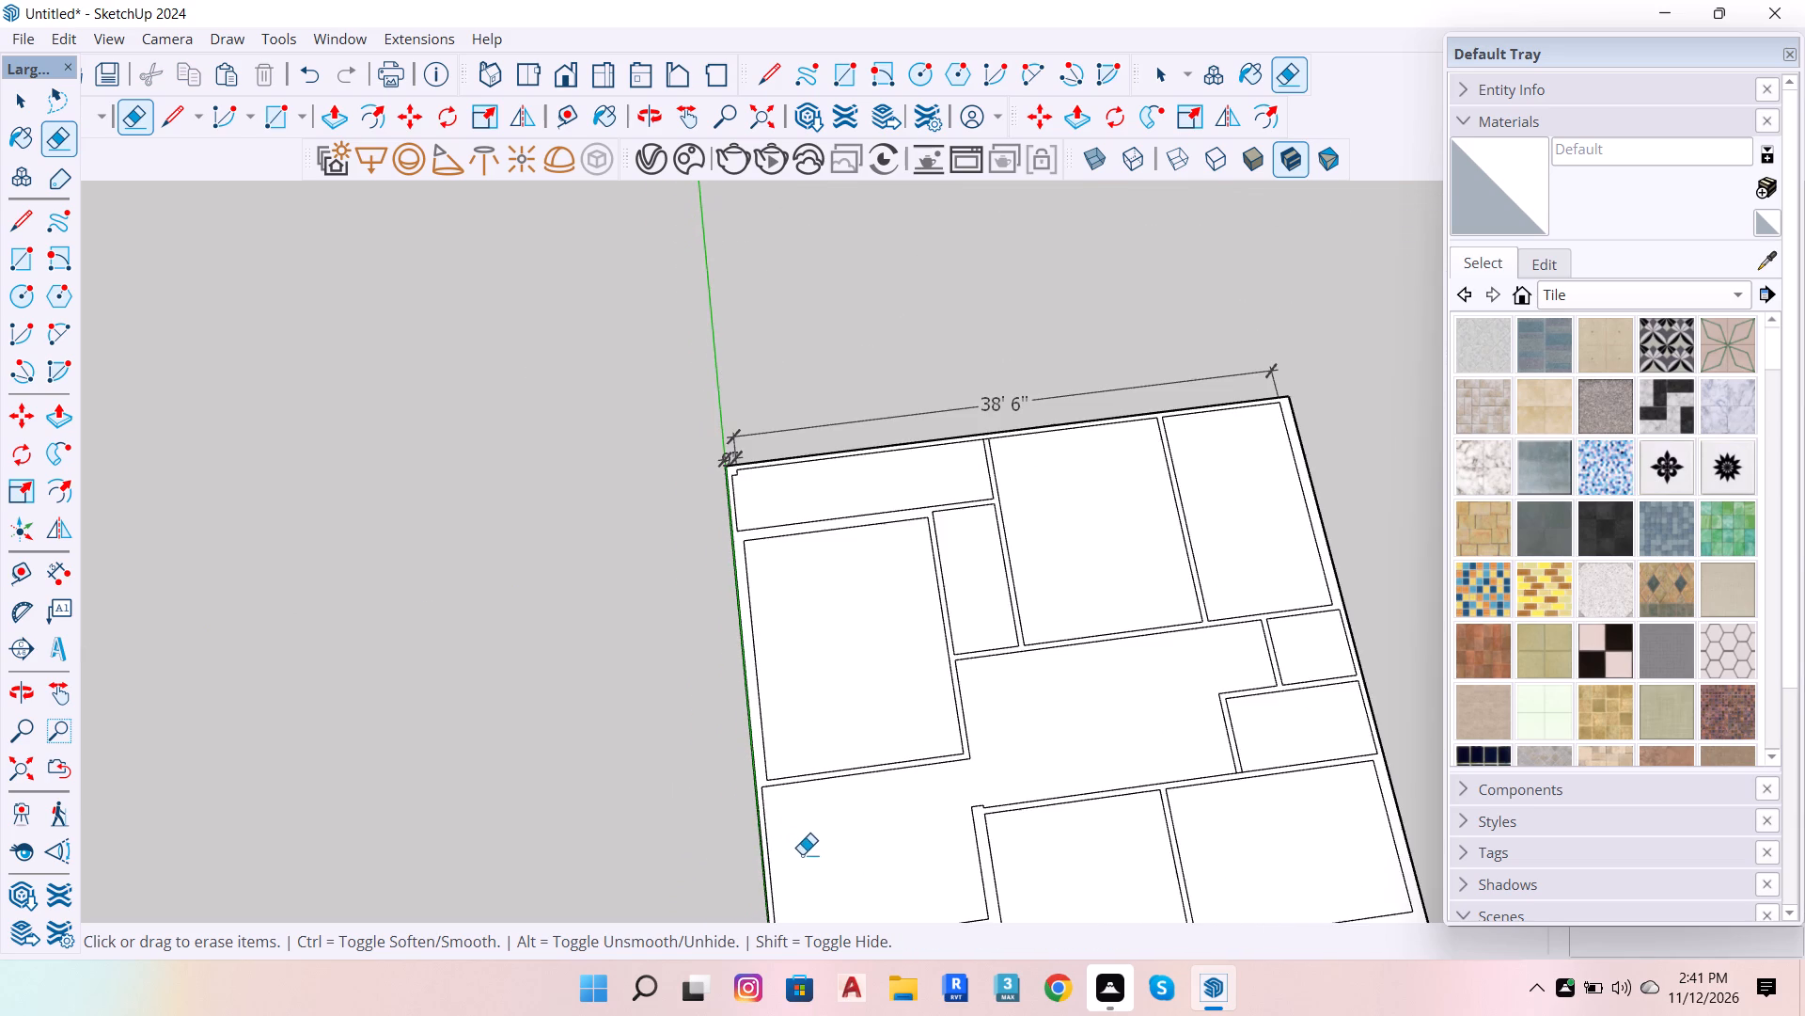
pyautogui.scroll(1, 832, 875)
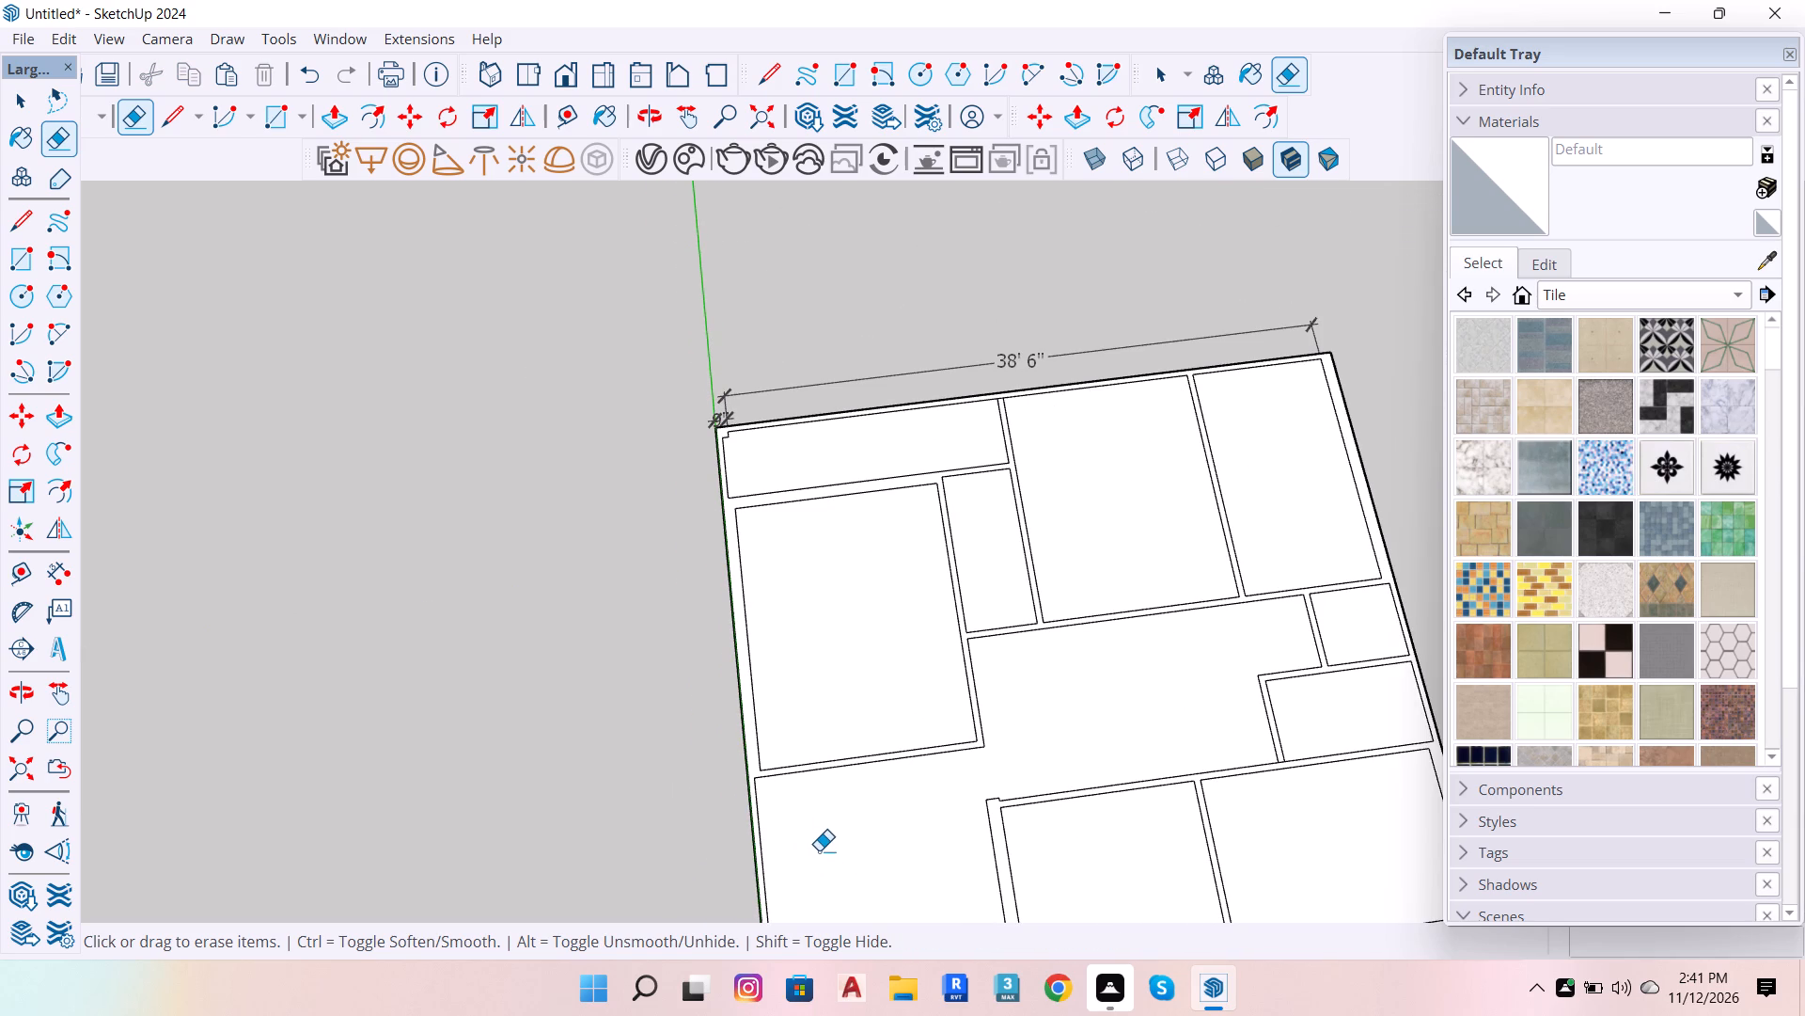
pyautogui.scroll(-11, 819, 850)
pyautogui.scroll(10, 894, 875)
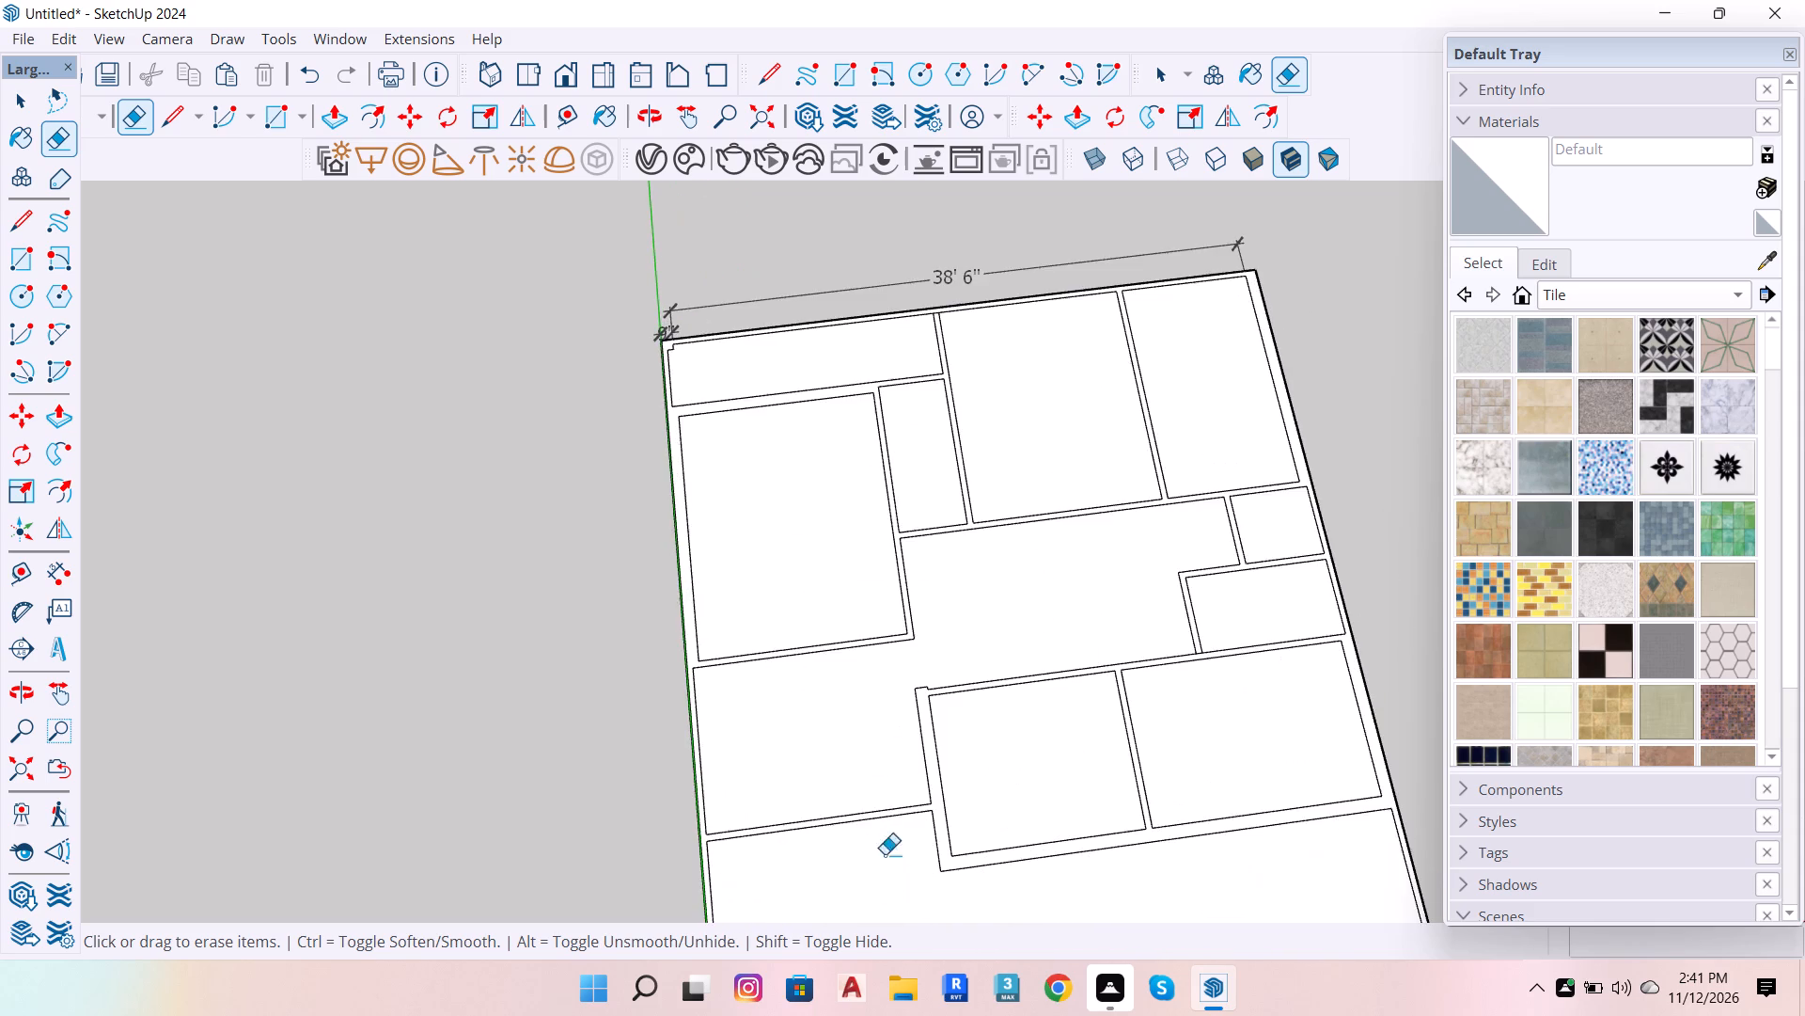
pyautogui.scroll(-5, 915, 655)
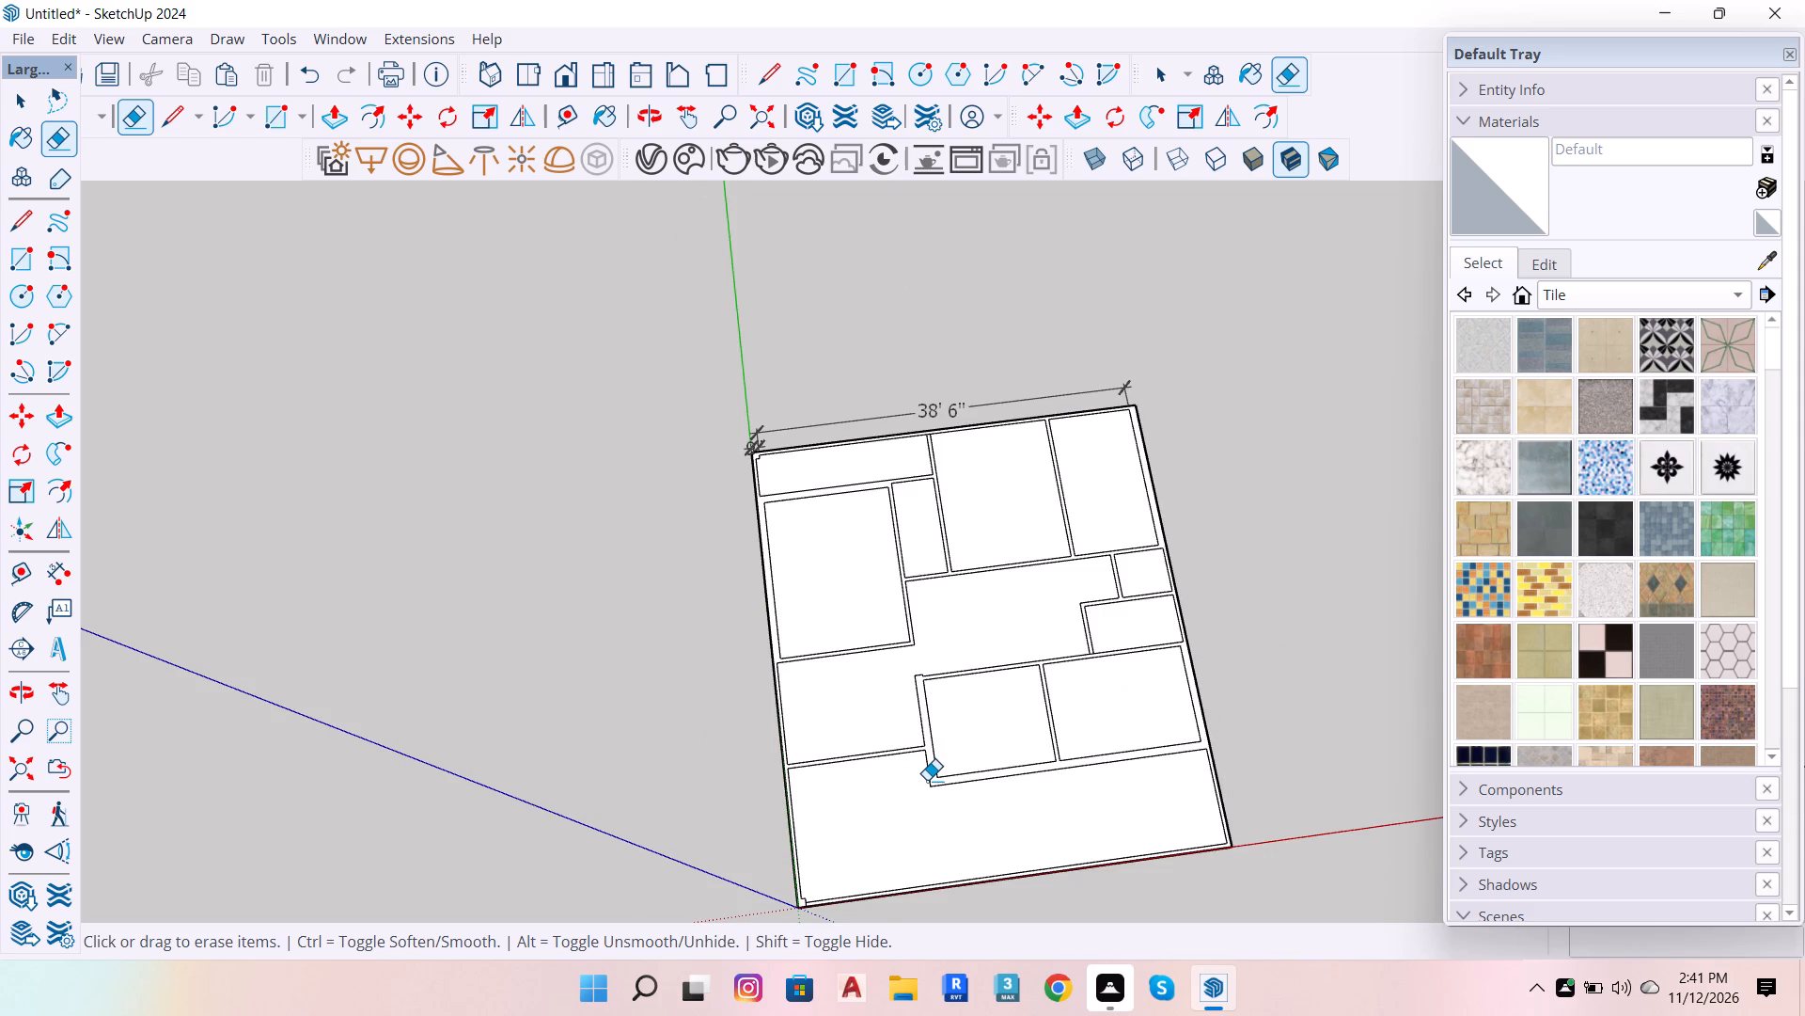
pyautogui.scroll(-5, 927, 780)
pyautogui.scroll(10, 904, 871)
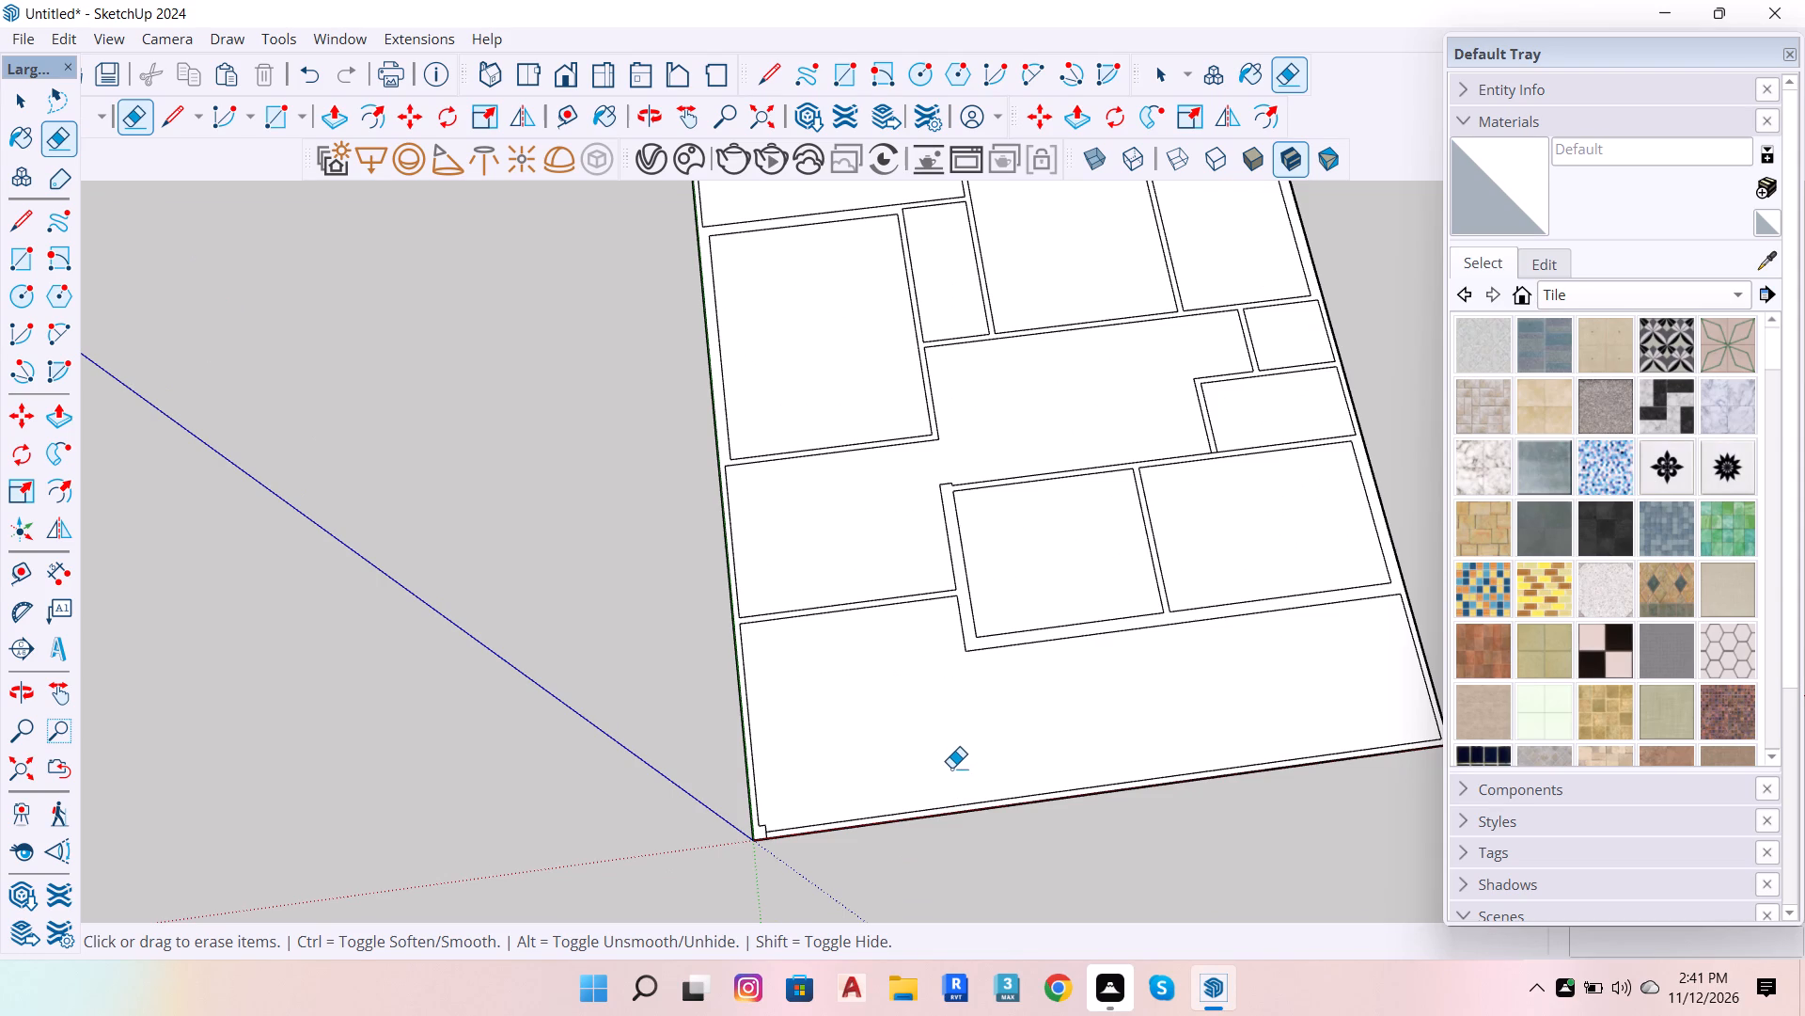
pyautogui.press('t')
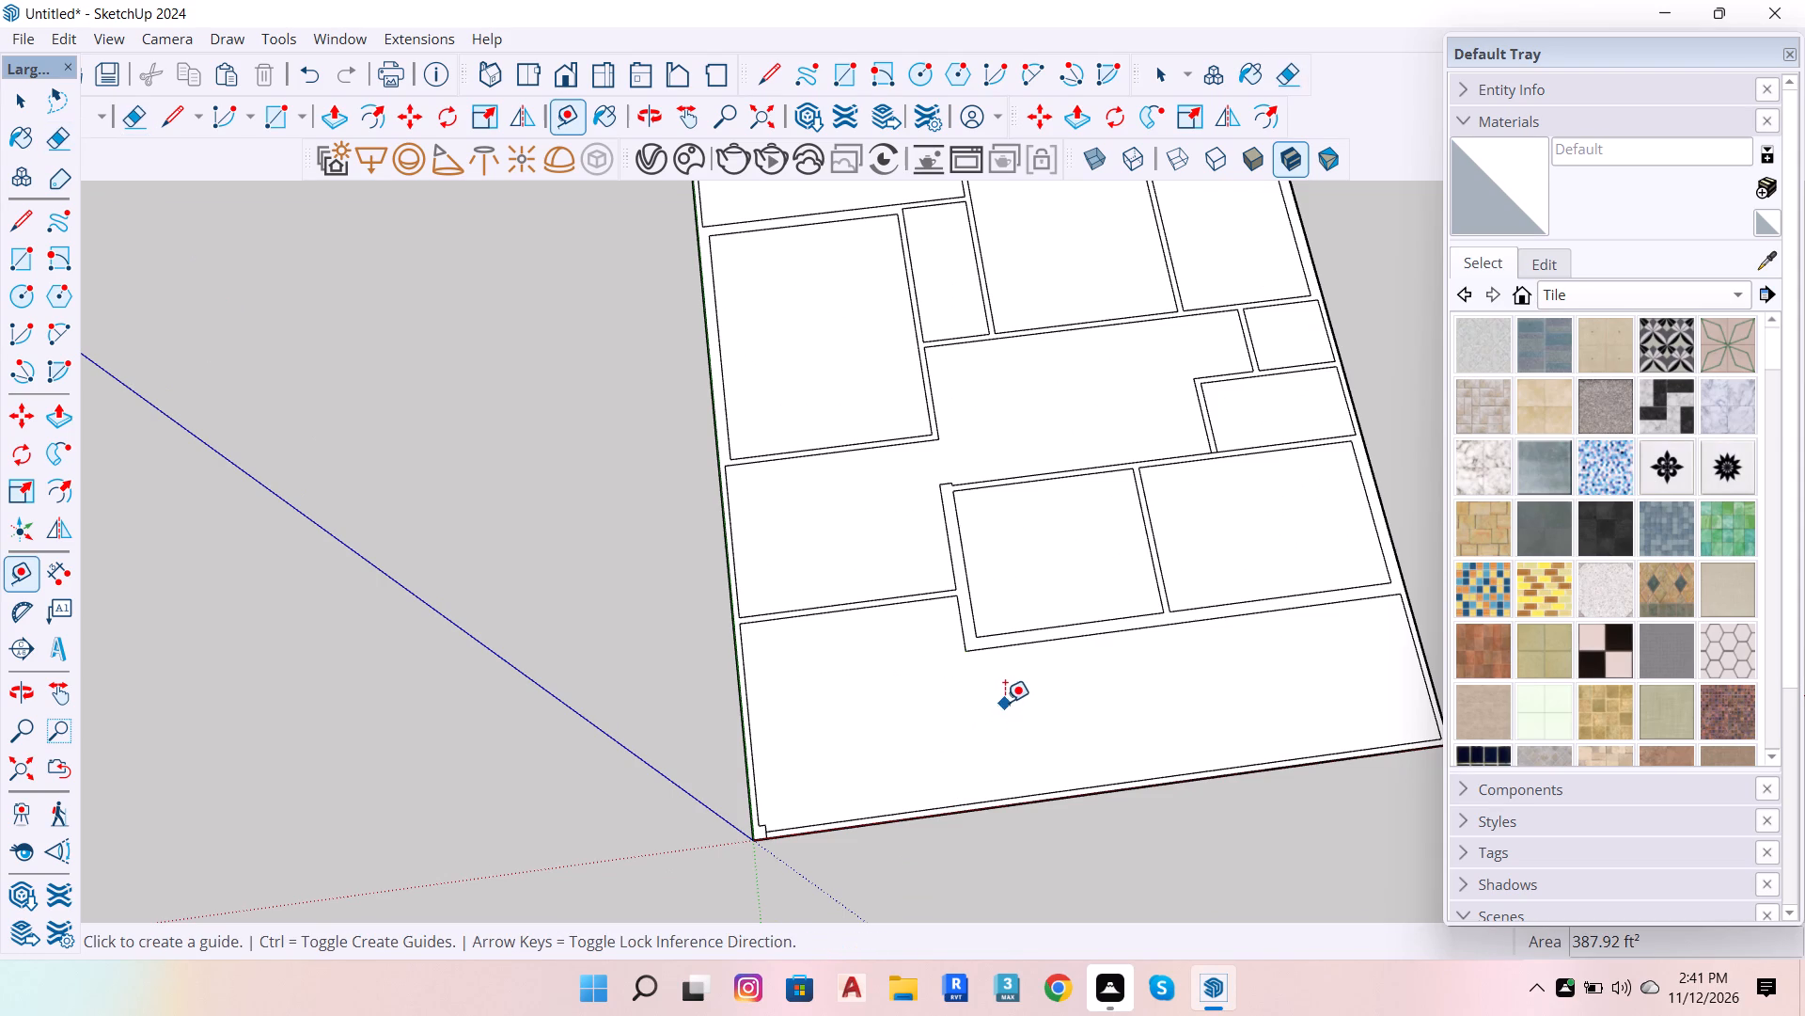
pyautogui.click(1017, 791)
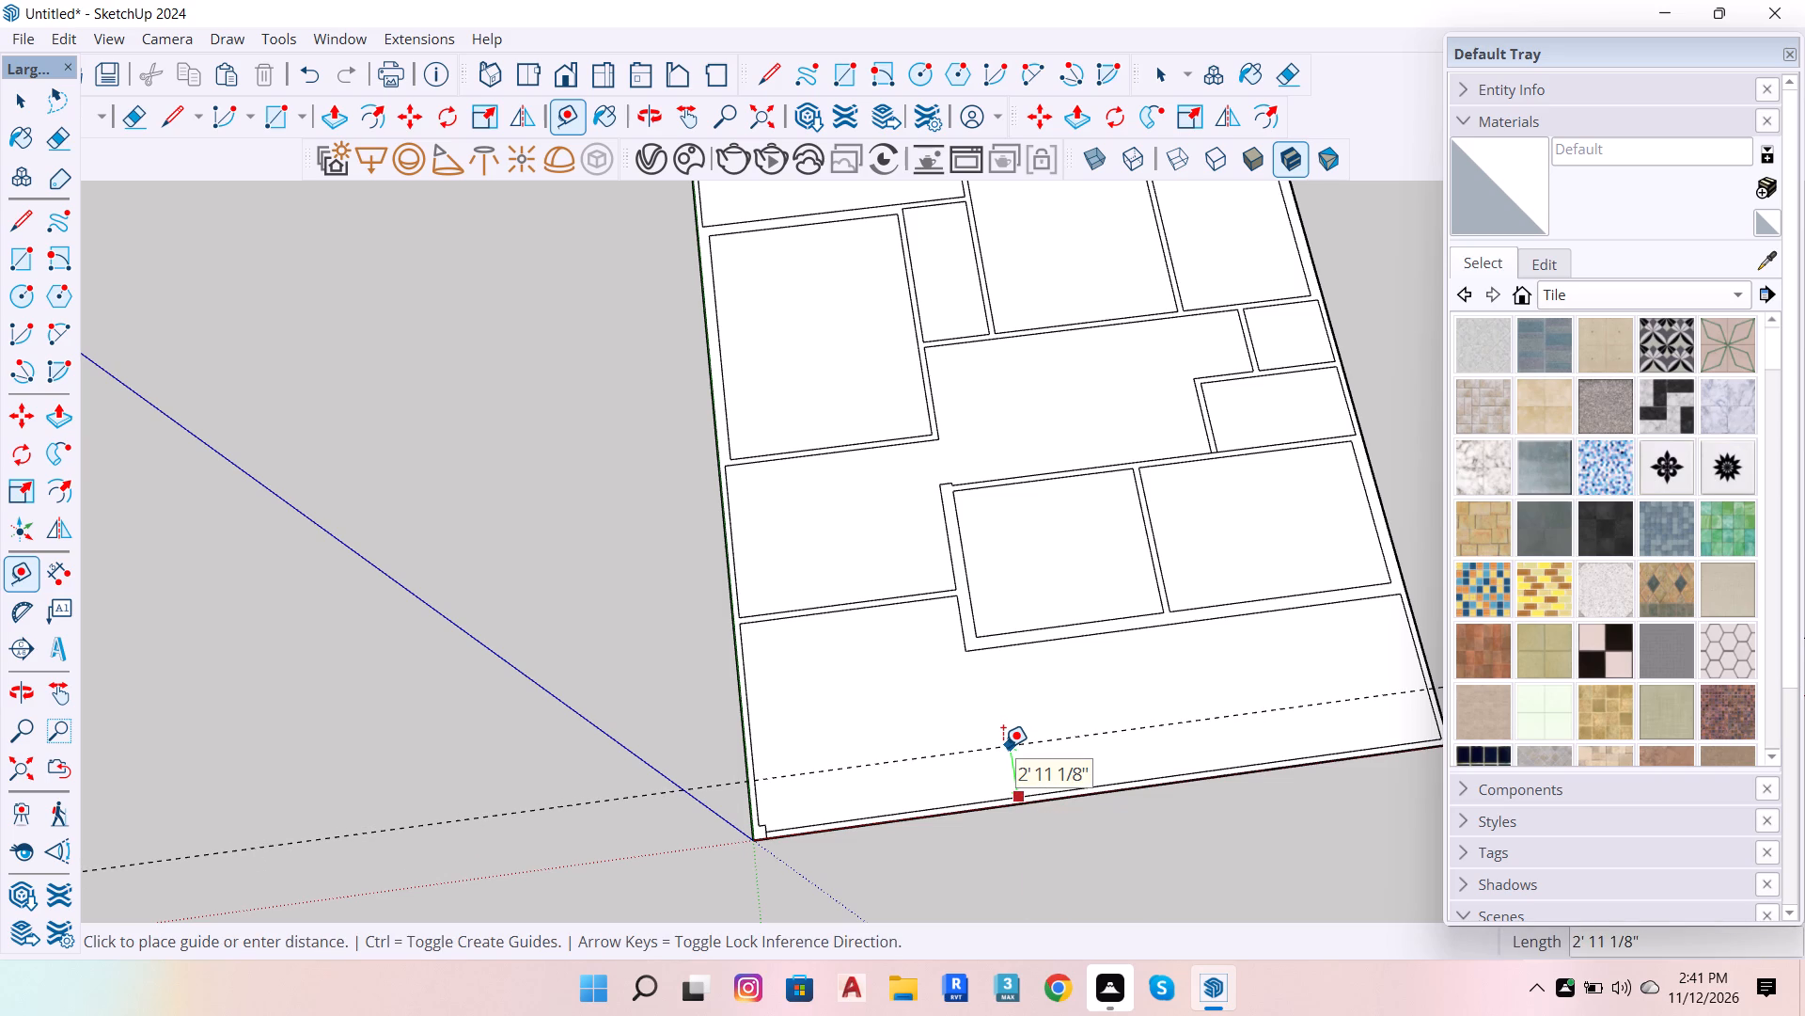
pyautogui.write("3'")
pyautogui.press('Return')
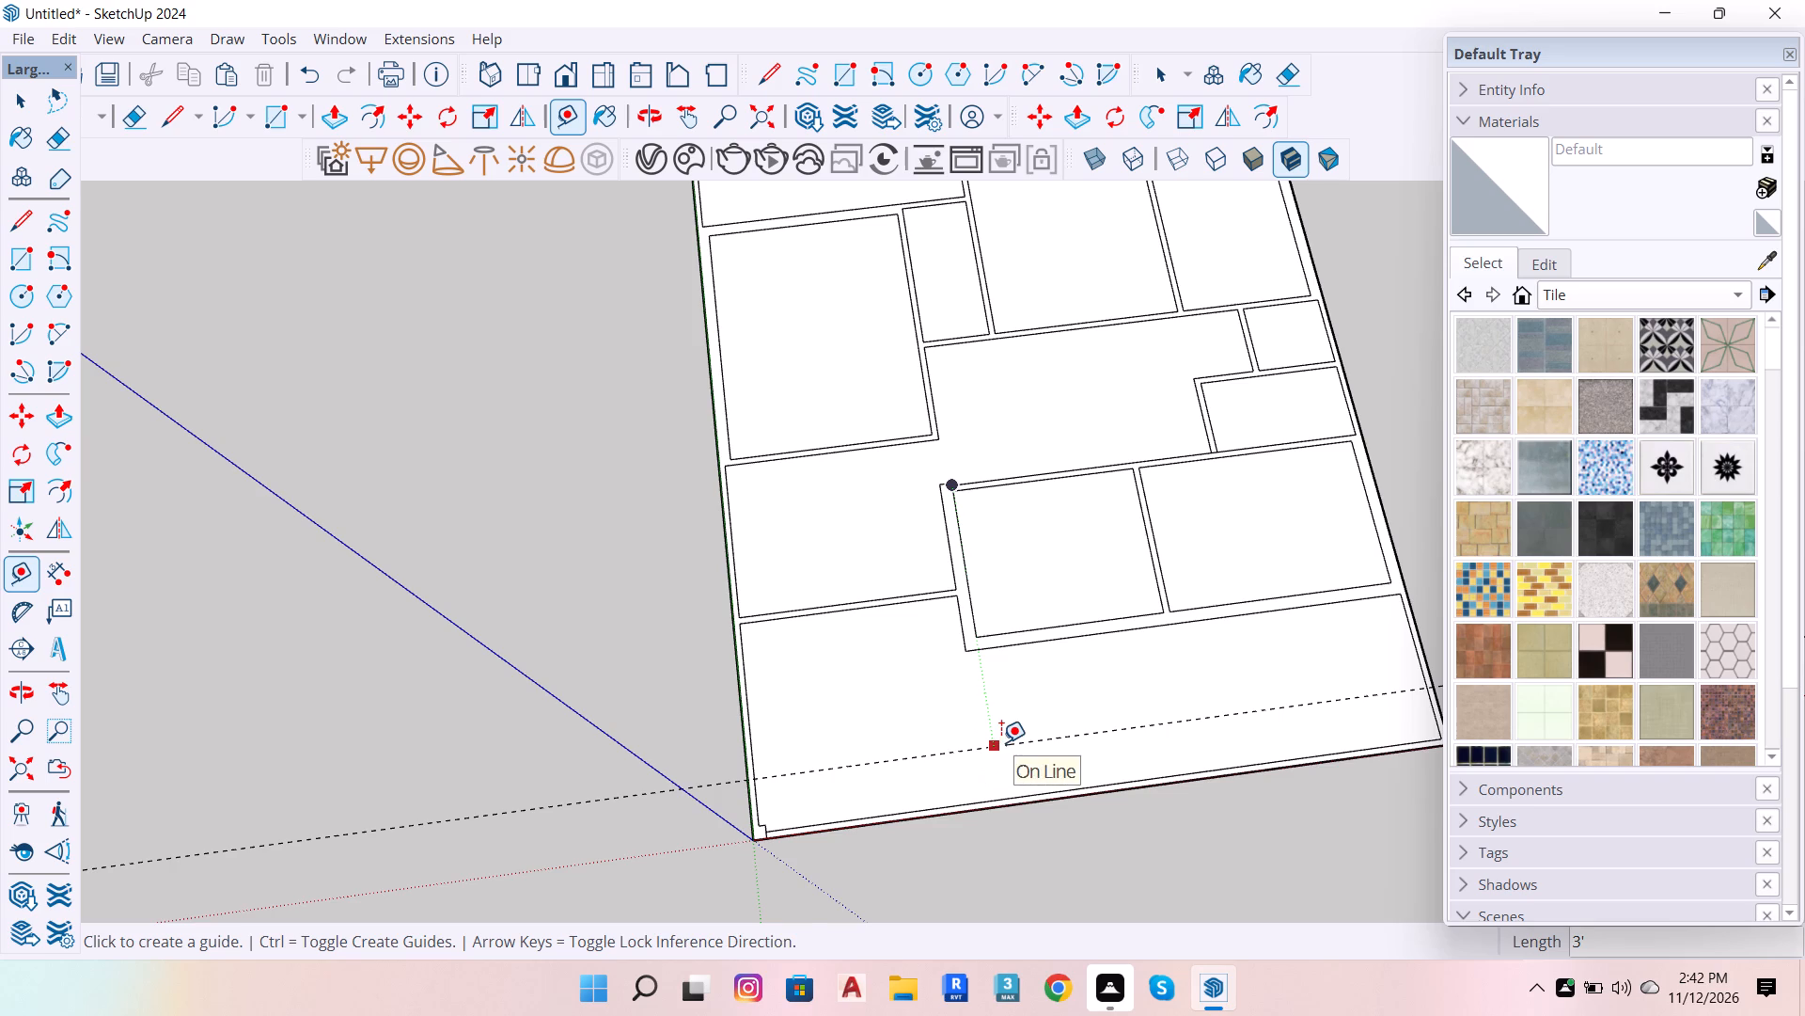
pyautogui.scroll(4, 950, 750)
pyautogui.click(927, 752)
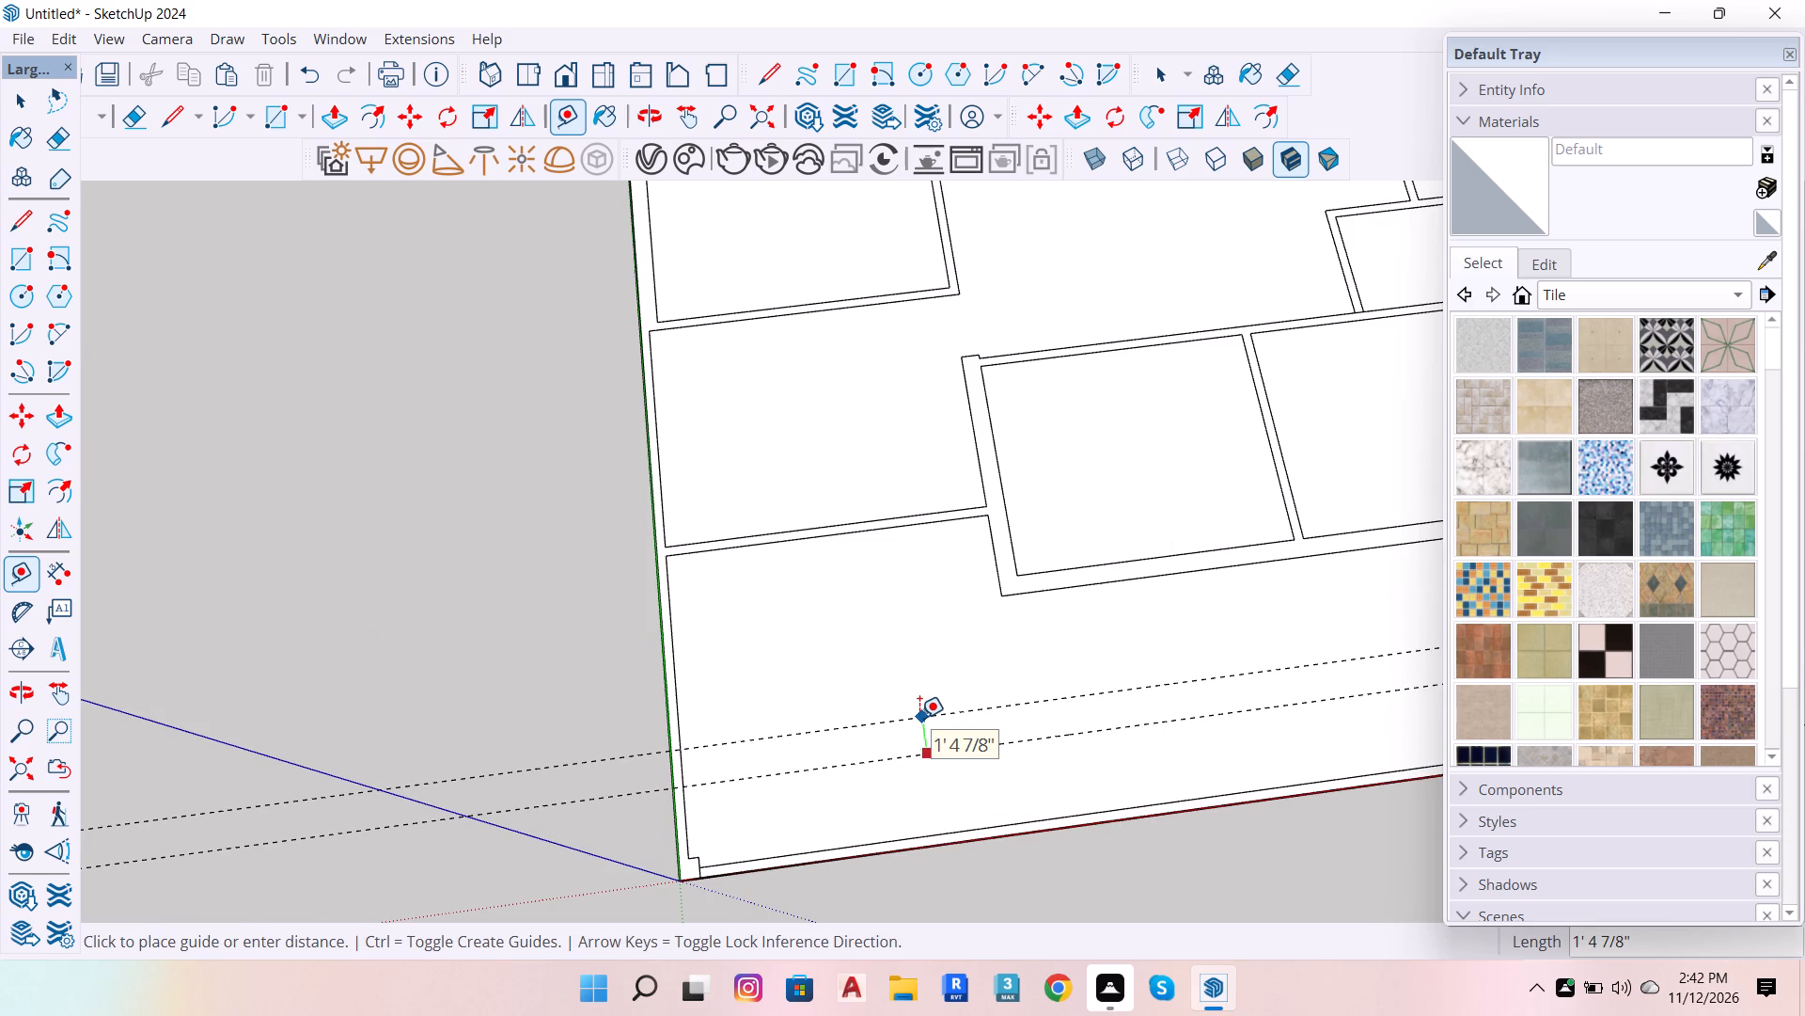
pyautogui.write('11')
pyautogui.press('Return')
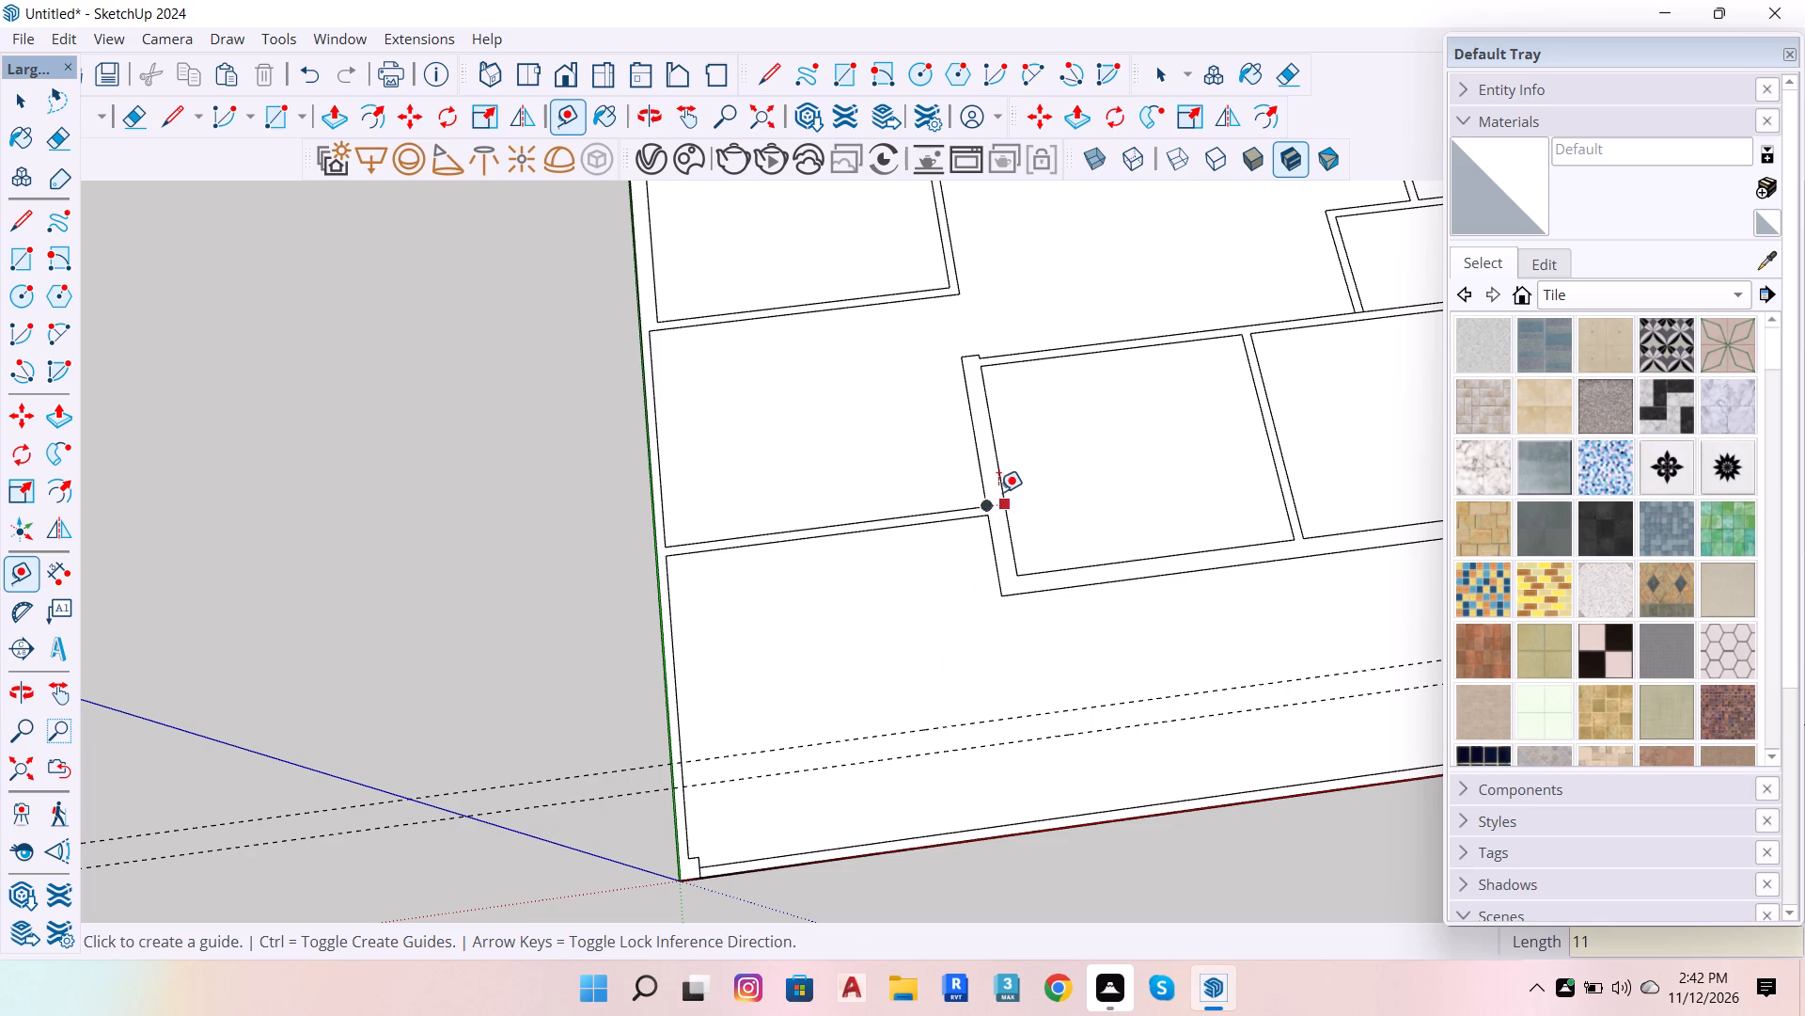
# Place guides along the lower middle room's outer left wall face and the left face of the partition between the two lower rooms.
pyautogui.click(991, 567)
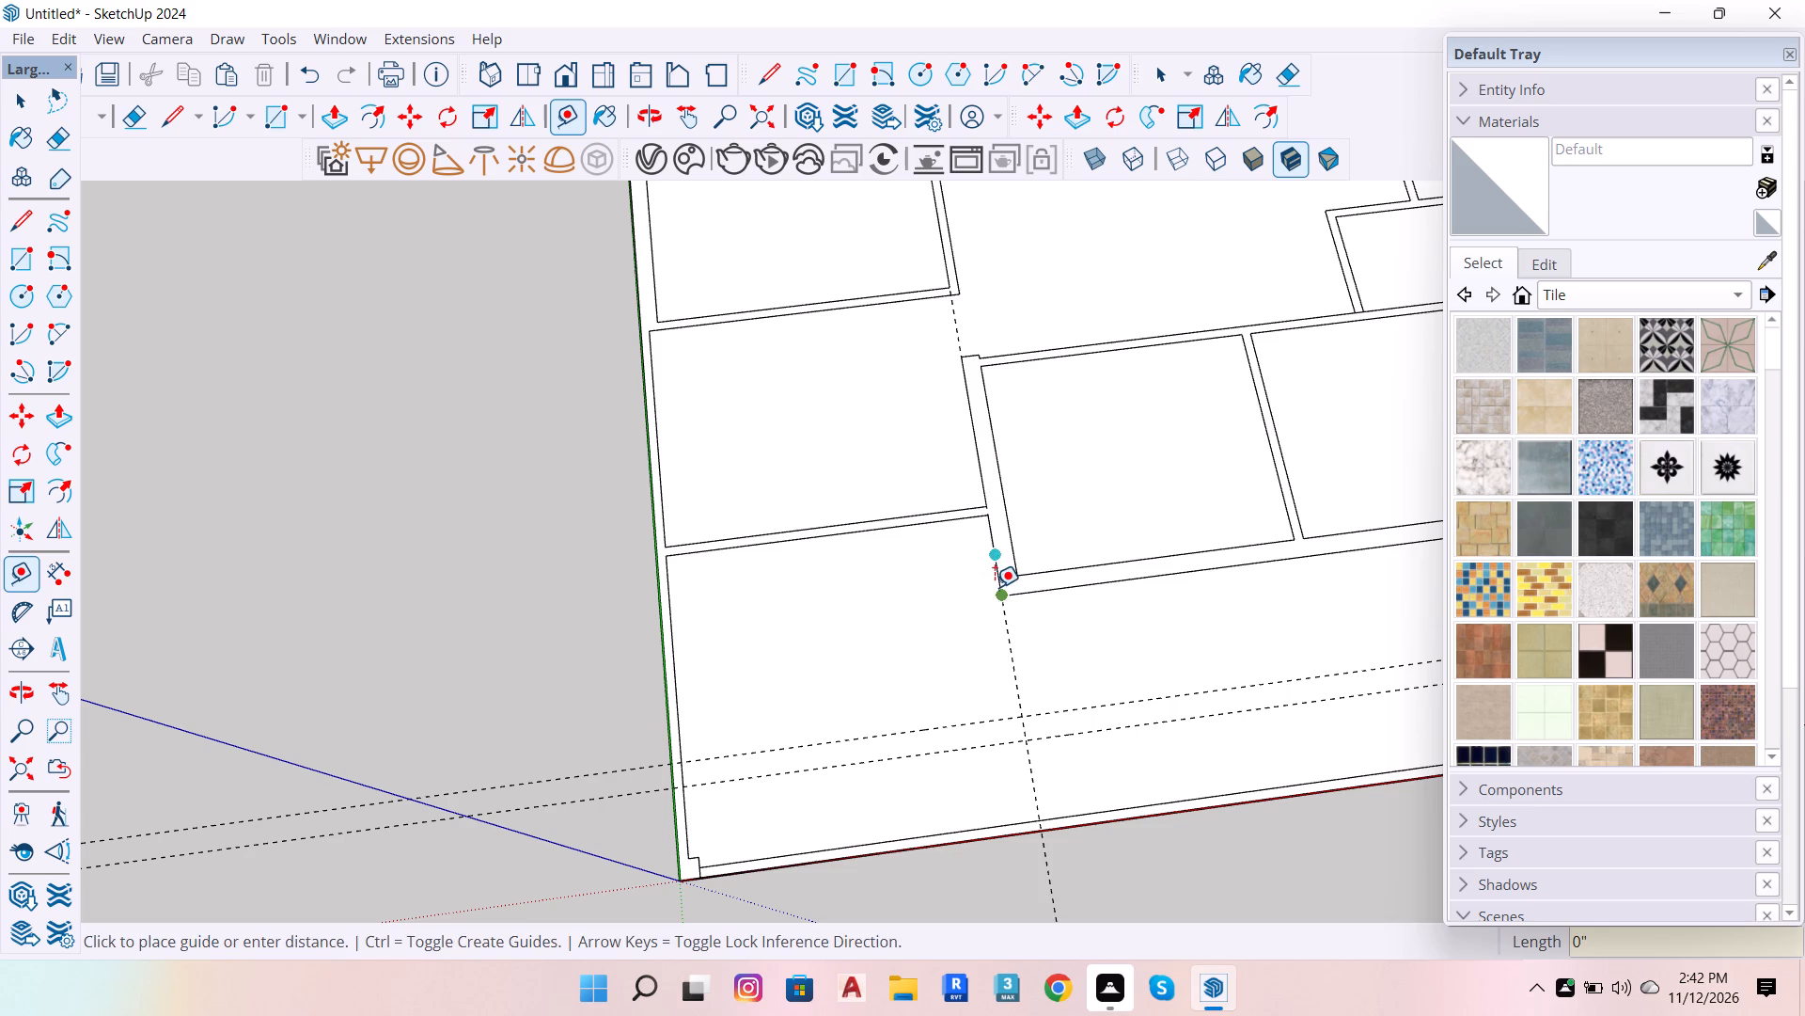
pyautogui.click(995, 587)
pyautogui.scroll(-5, 1031, 675)
pyautogui.scroll(2, 1058, 658)
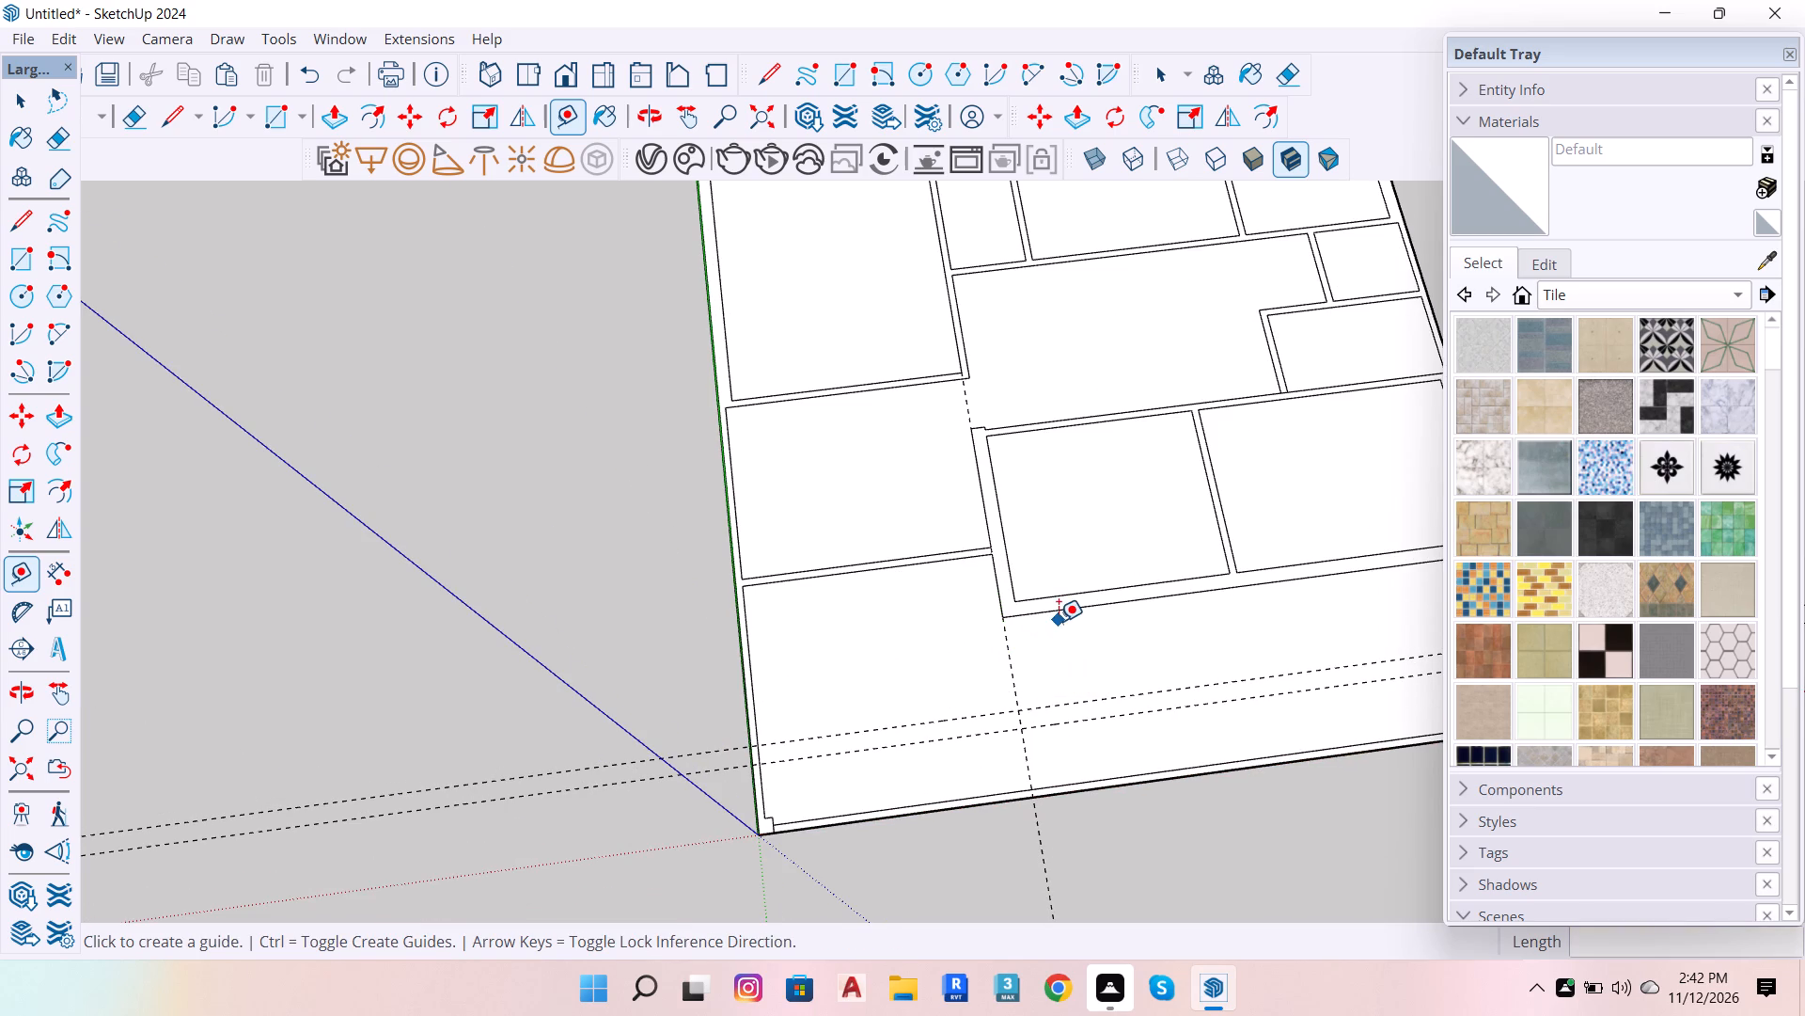
pyautogui.click(1223, 554)
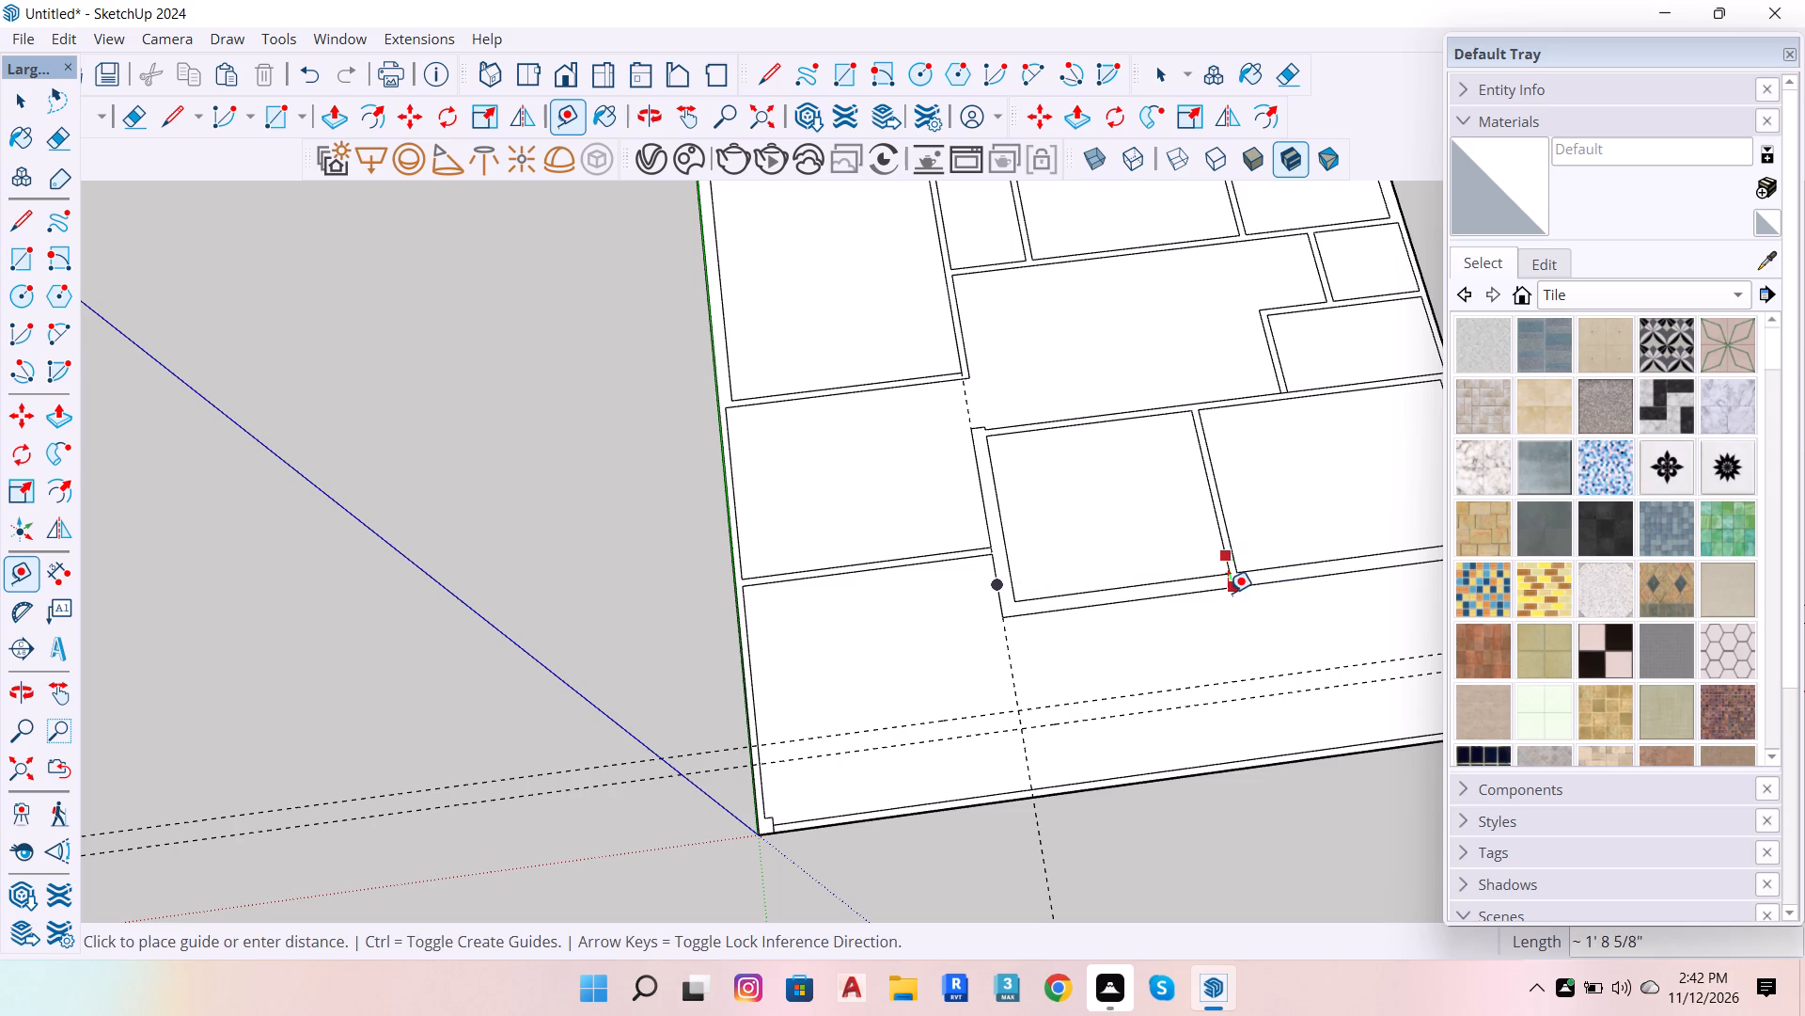
pyautogui.click(1224, 564)
# Place a parallel guide 11" to the right of the guide that extends the partition between the two lower rooms.
pyautogui.scroll(-6, 1103, 686)
pyautogui.scroll(2, 1448, 834)
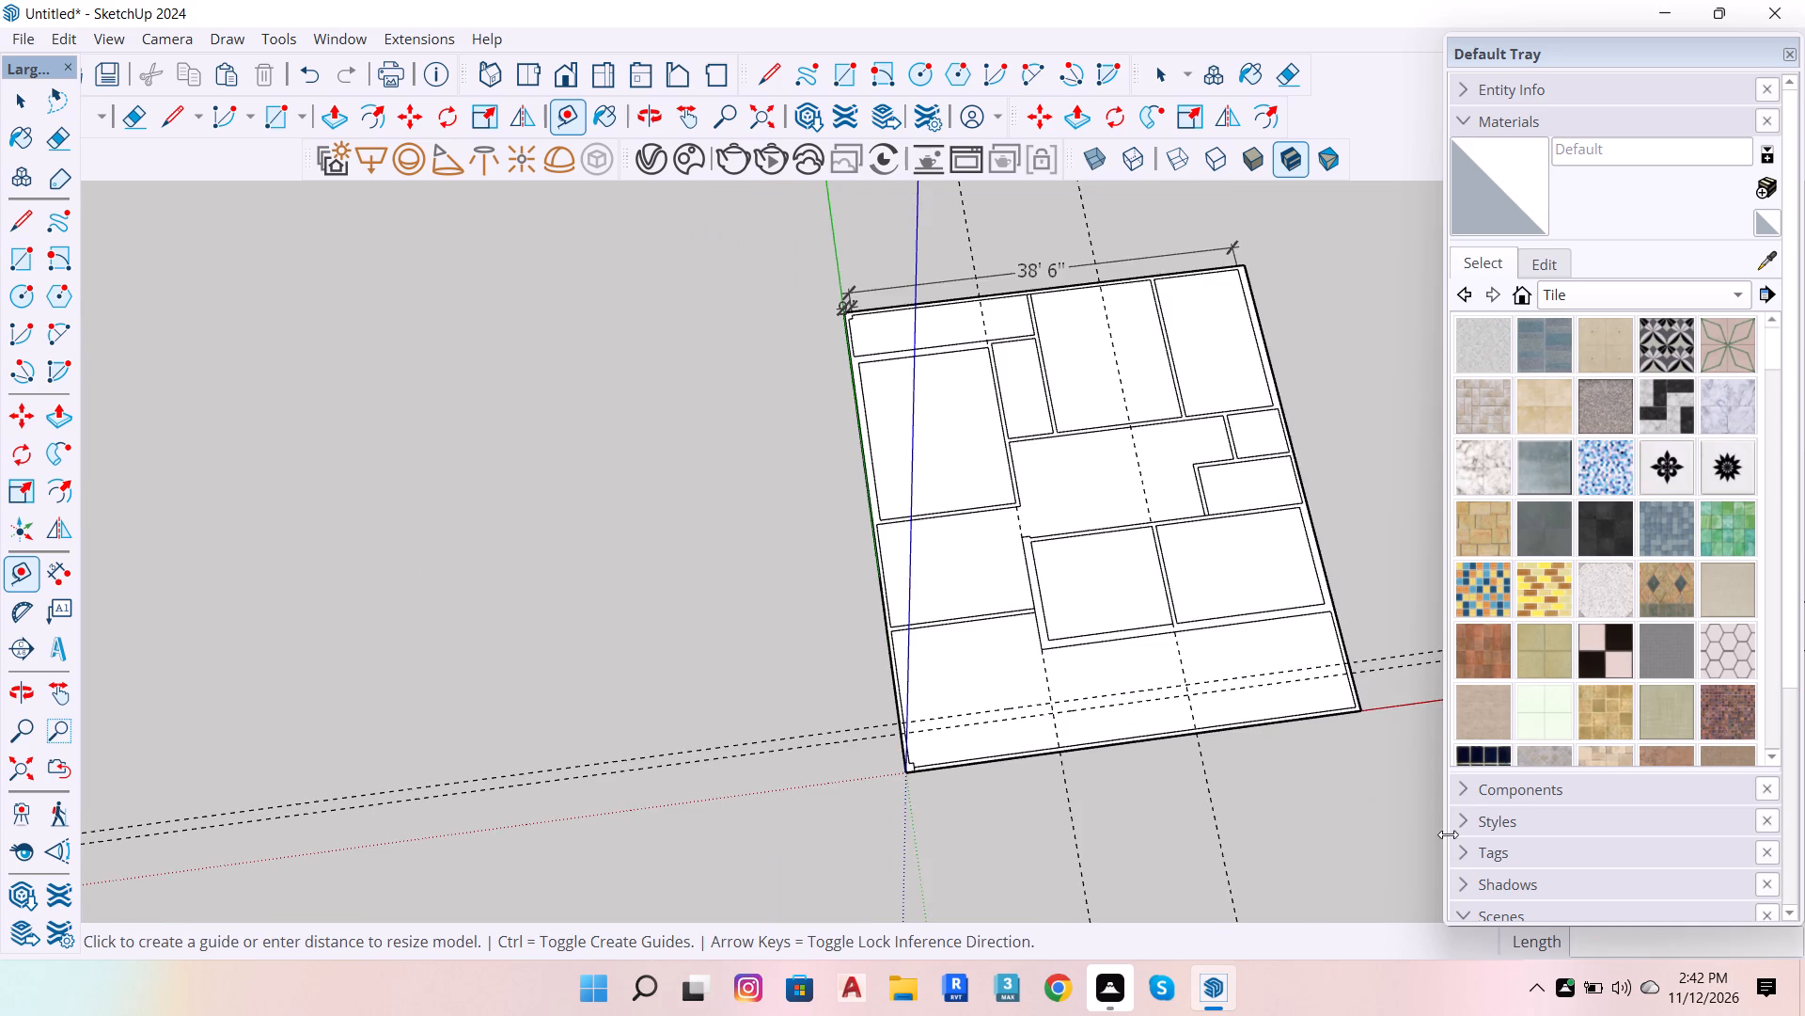
pyautogui.scroll(2, 1448, 834)
pyautogui.scroll(4, 1269, 673)
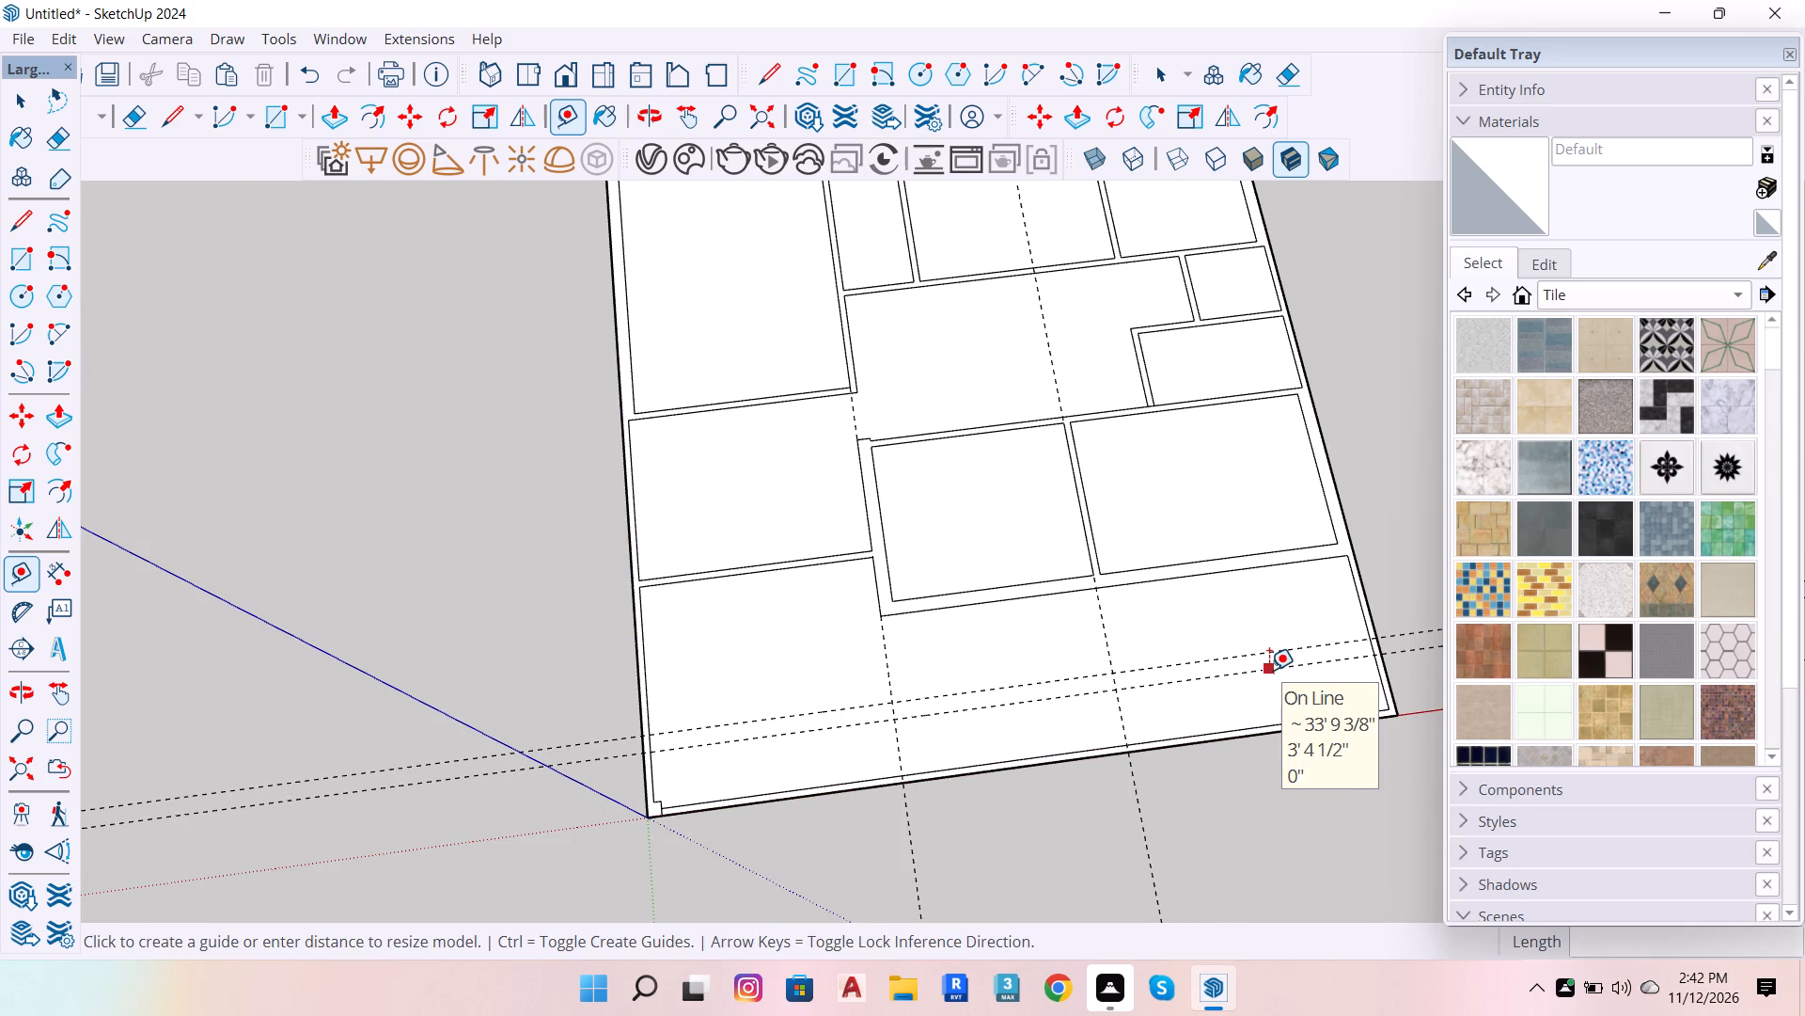
pyautogui.scroll(-4, 879, 752)
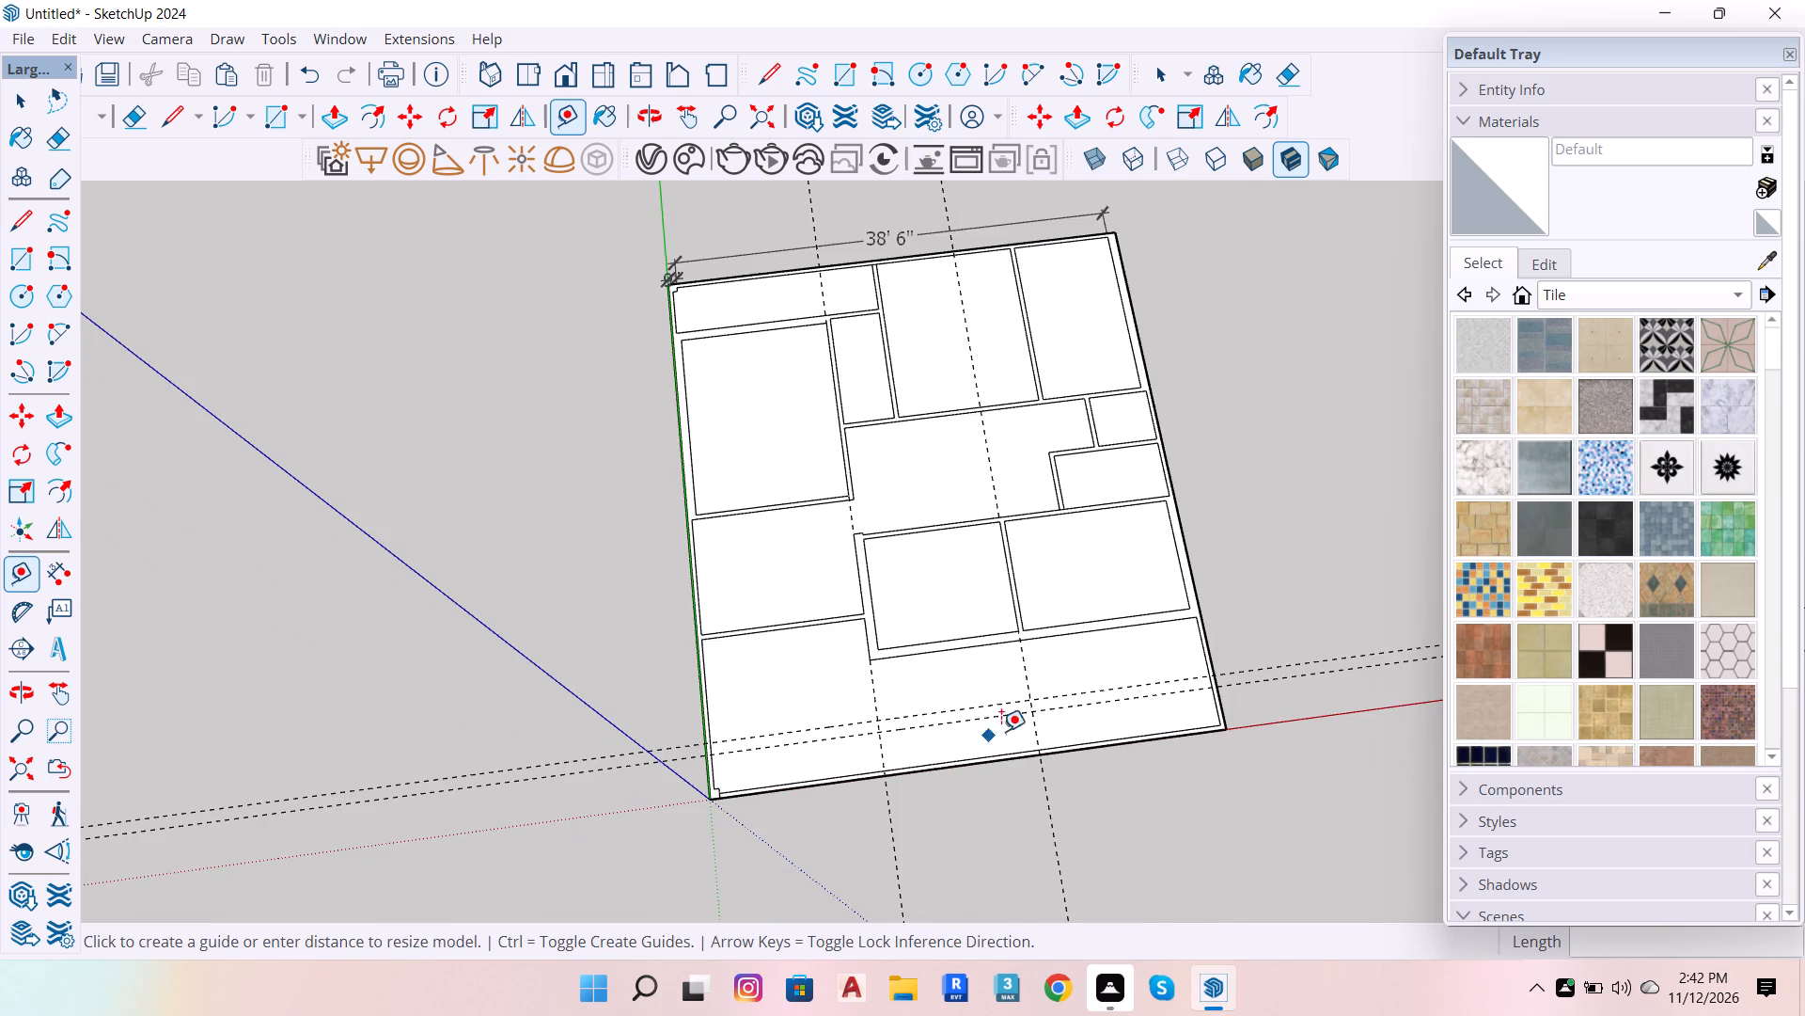
pyautogui.scroll(5, 1088, 697)
pyautogui.scroll(2, 996, 657)
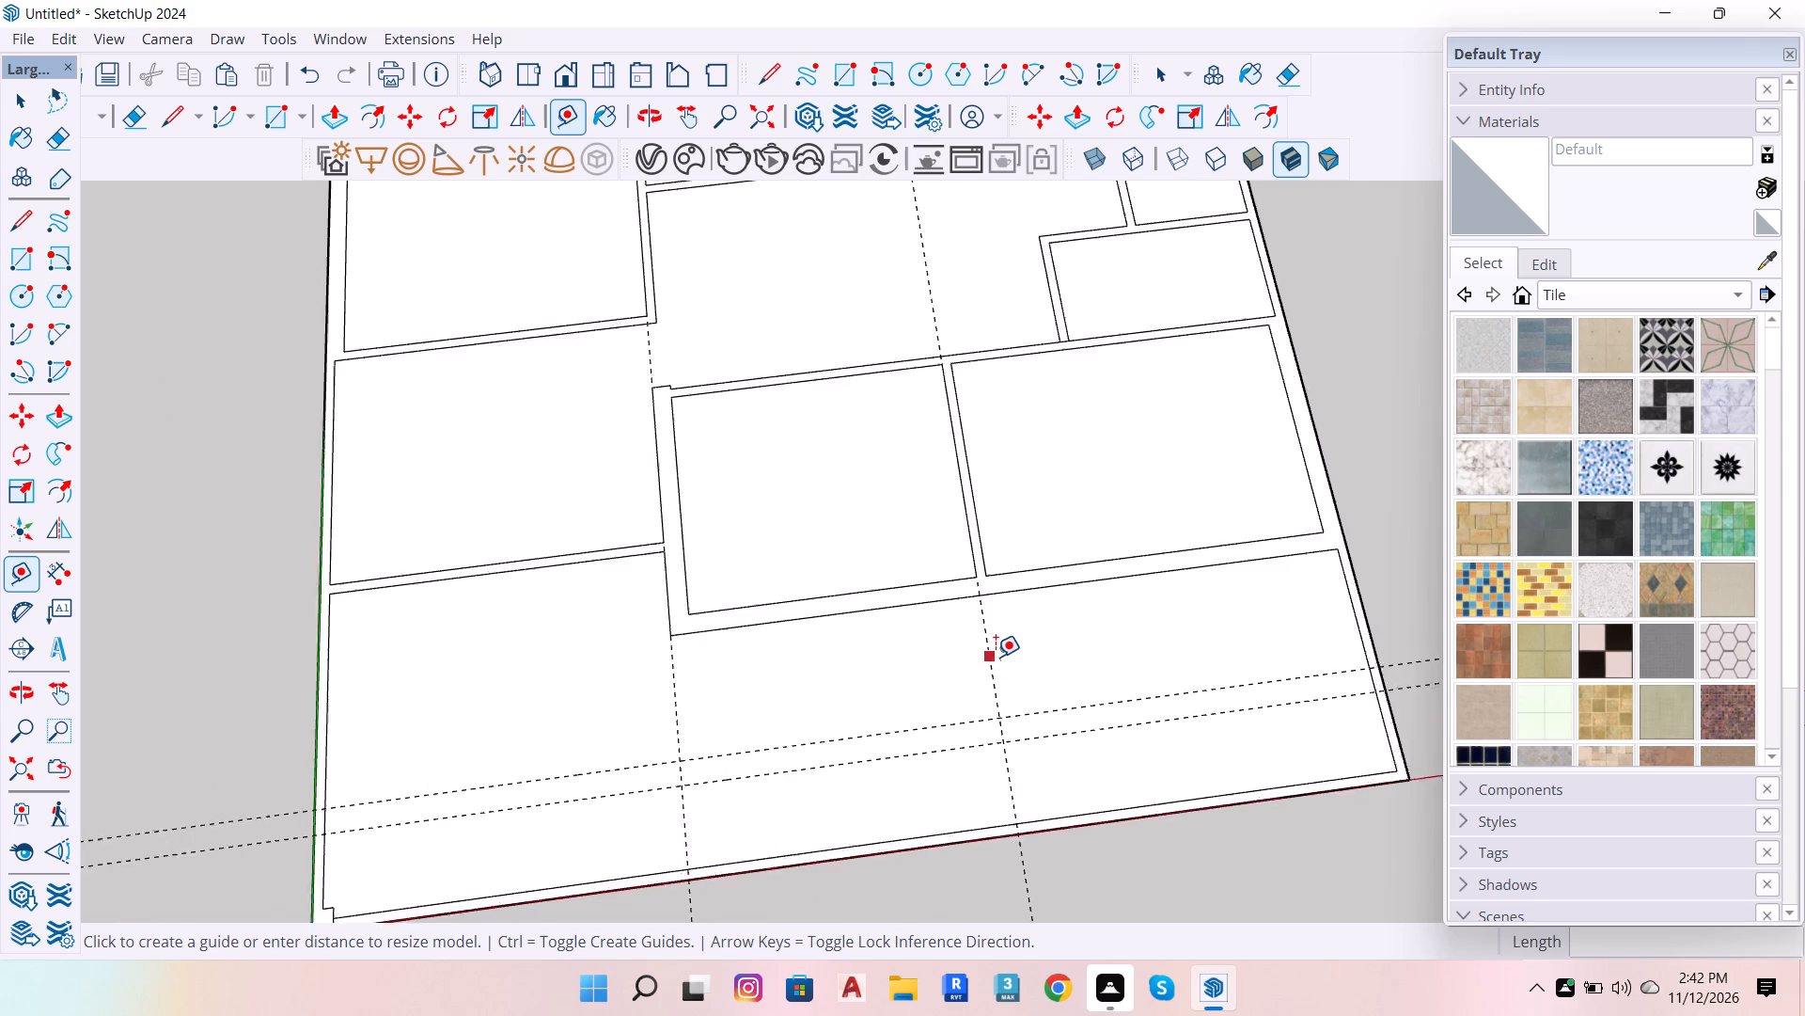
pyautogui.scroll(3, 996, 657)
pyautogui.click(995, 682)
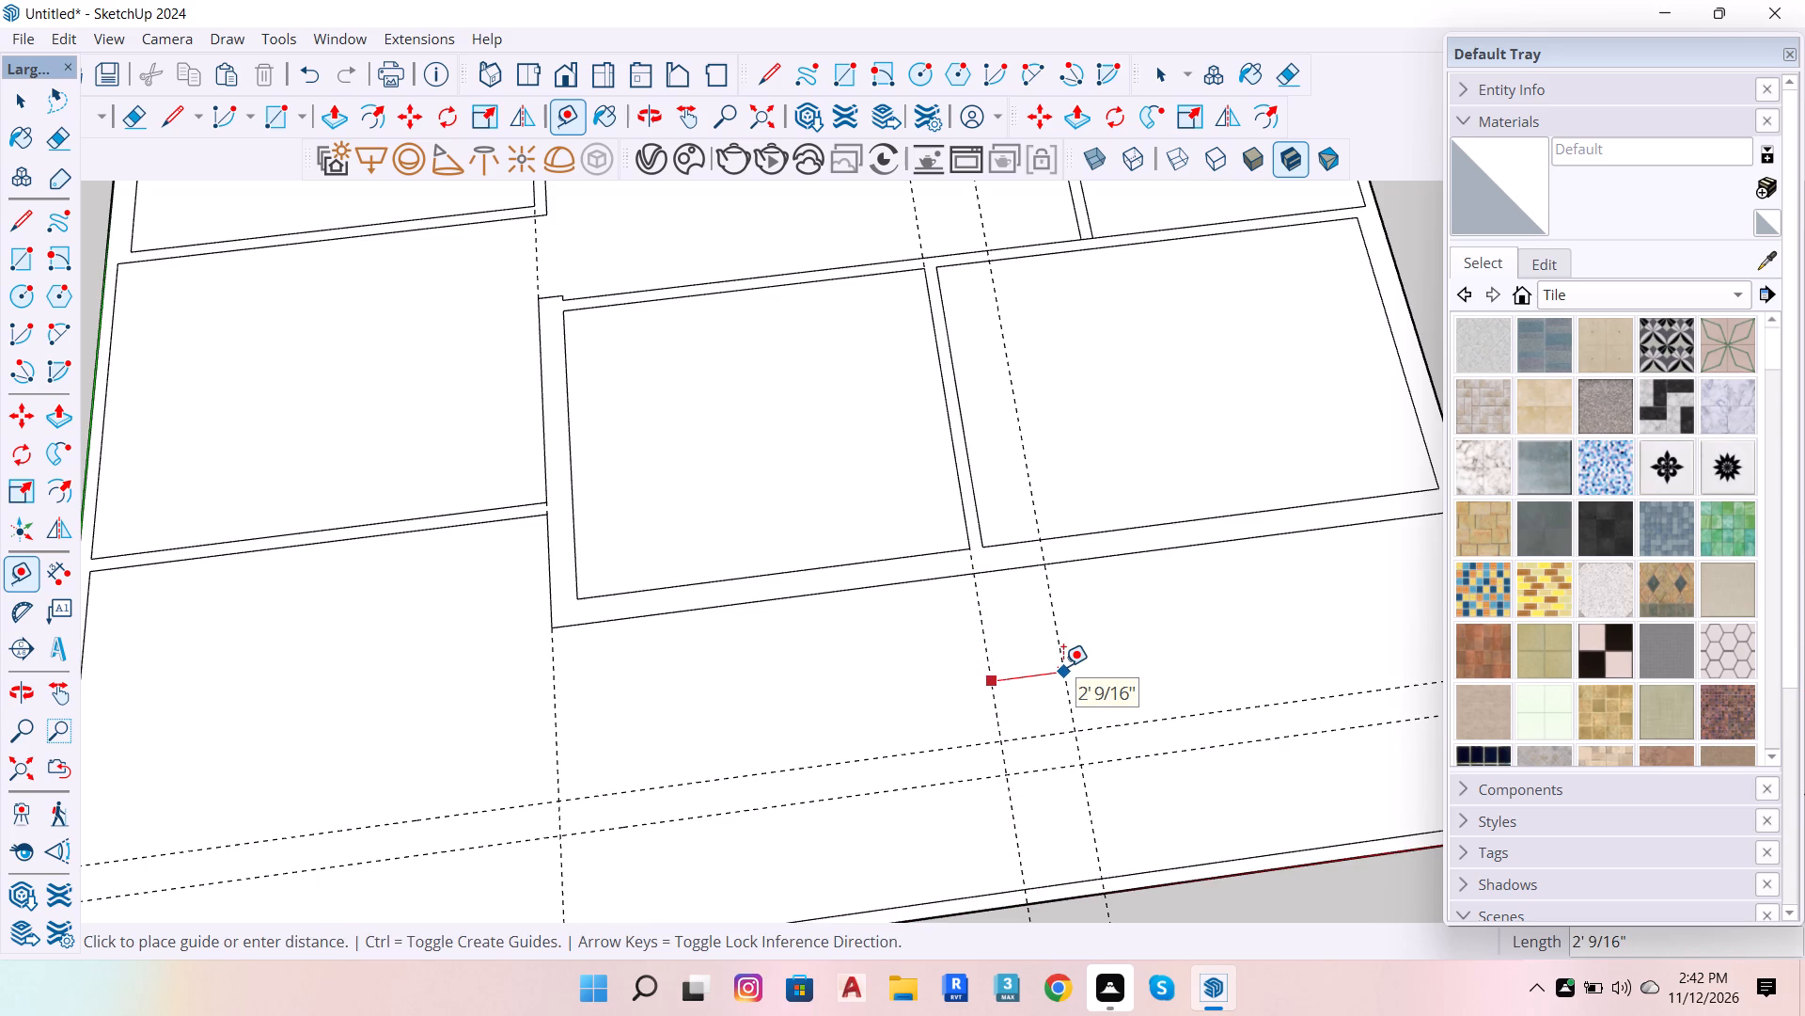
pyautogui.write('11')
pyautogui.press('Return')
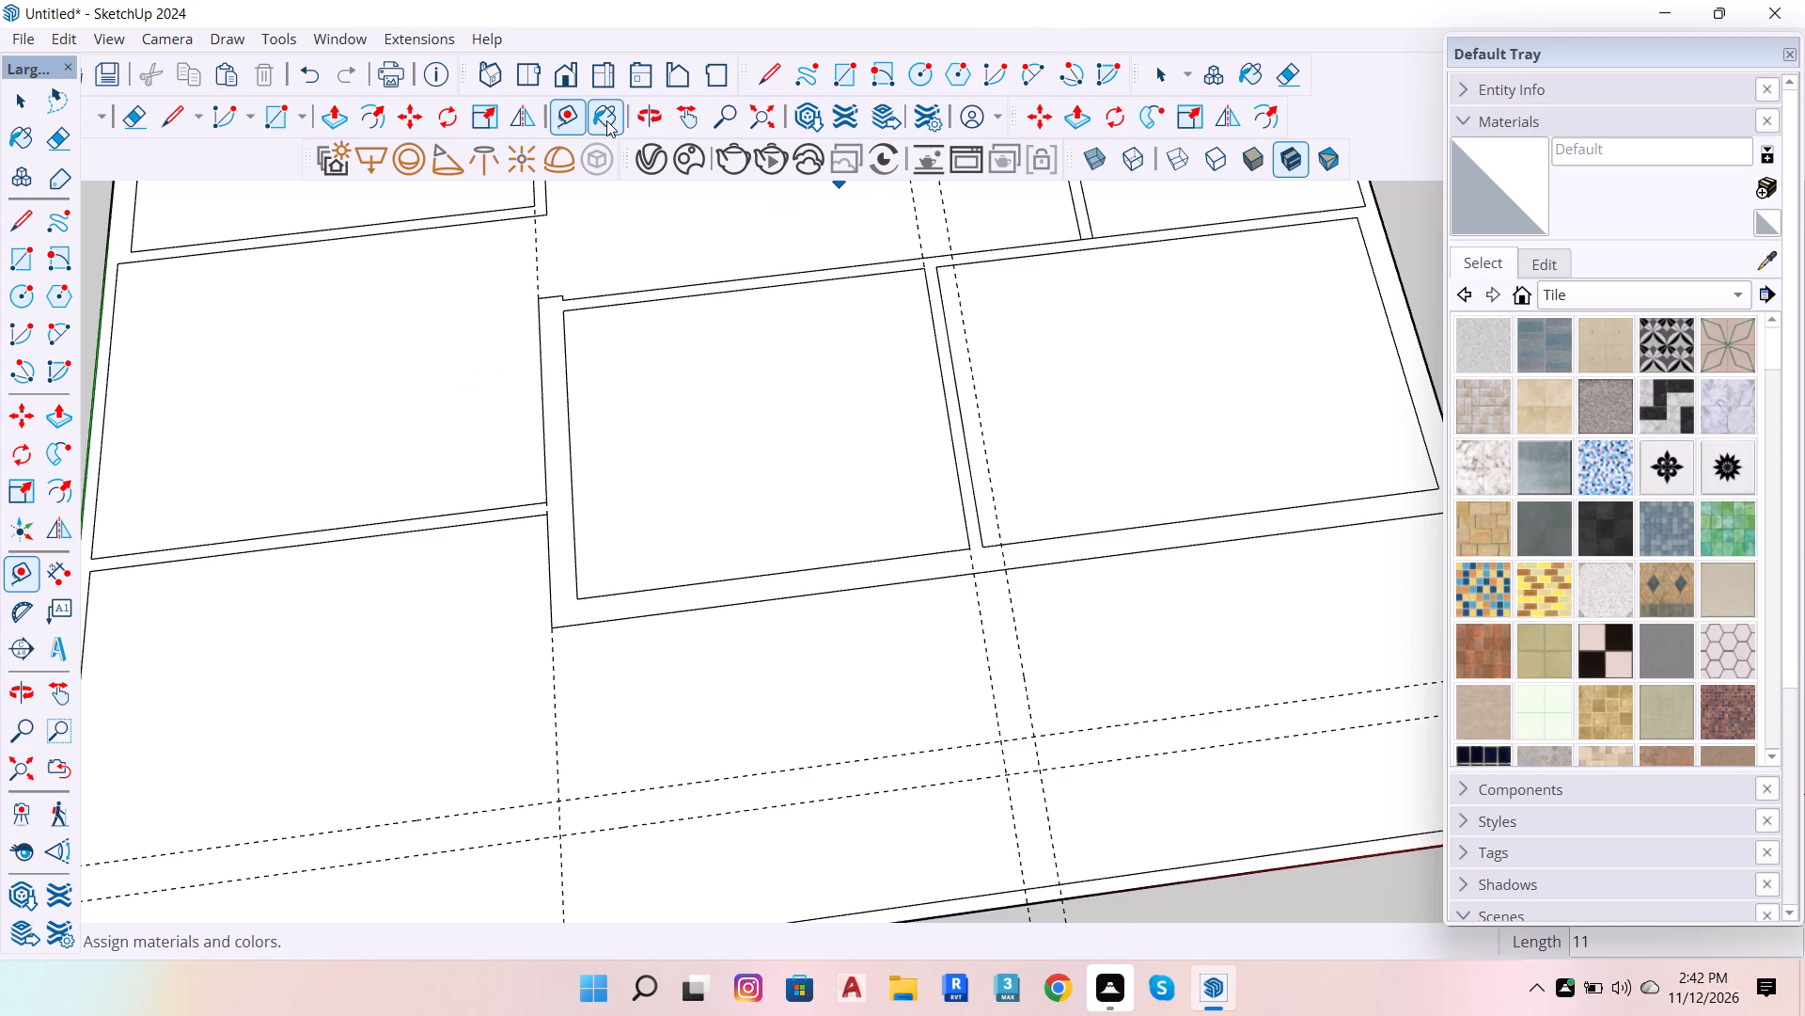
# Draw an 11" wide wall stub about 2' 2" long between the two partition guides, projecting down from the lower rooms' bottom wall.
pyautogui.click(762, 70)
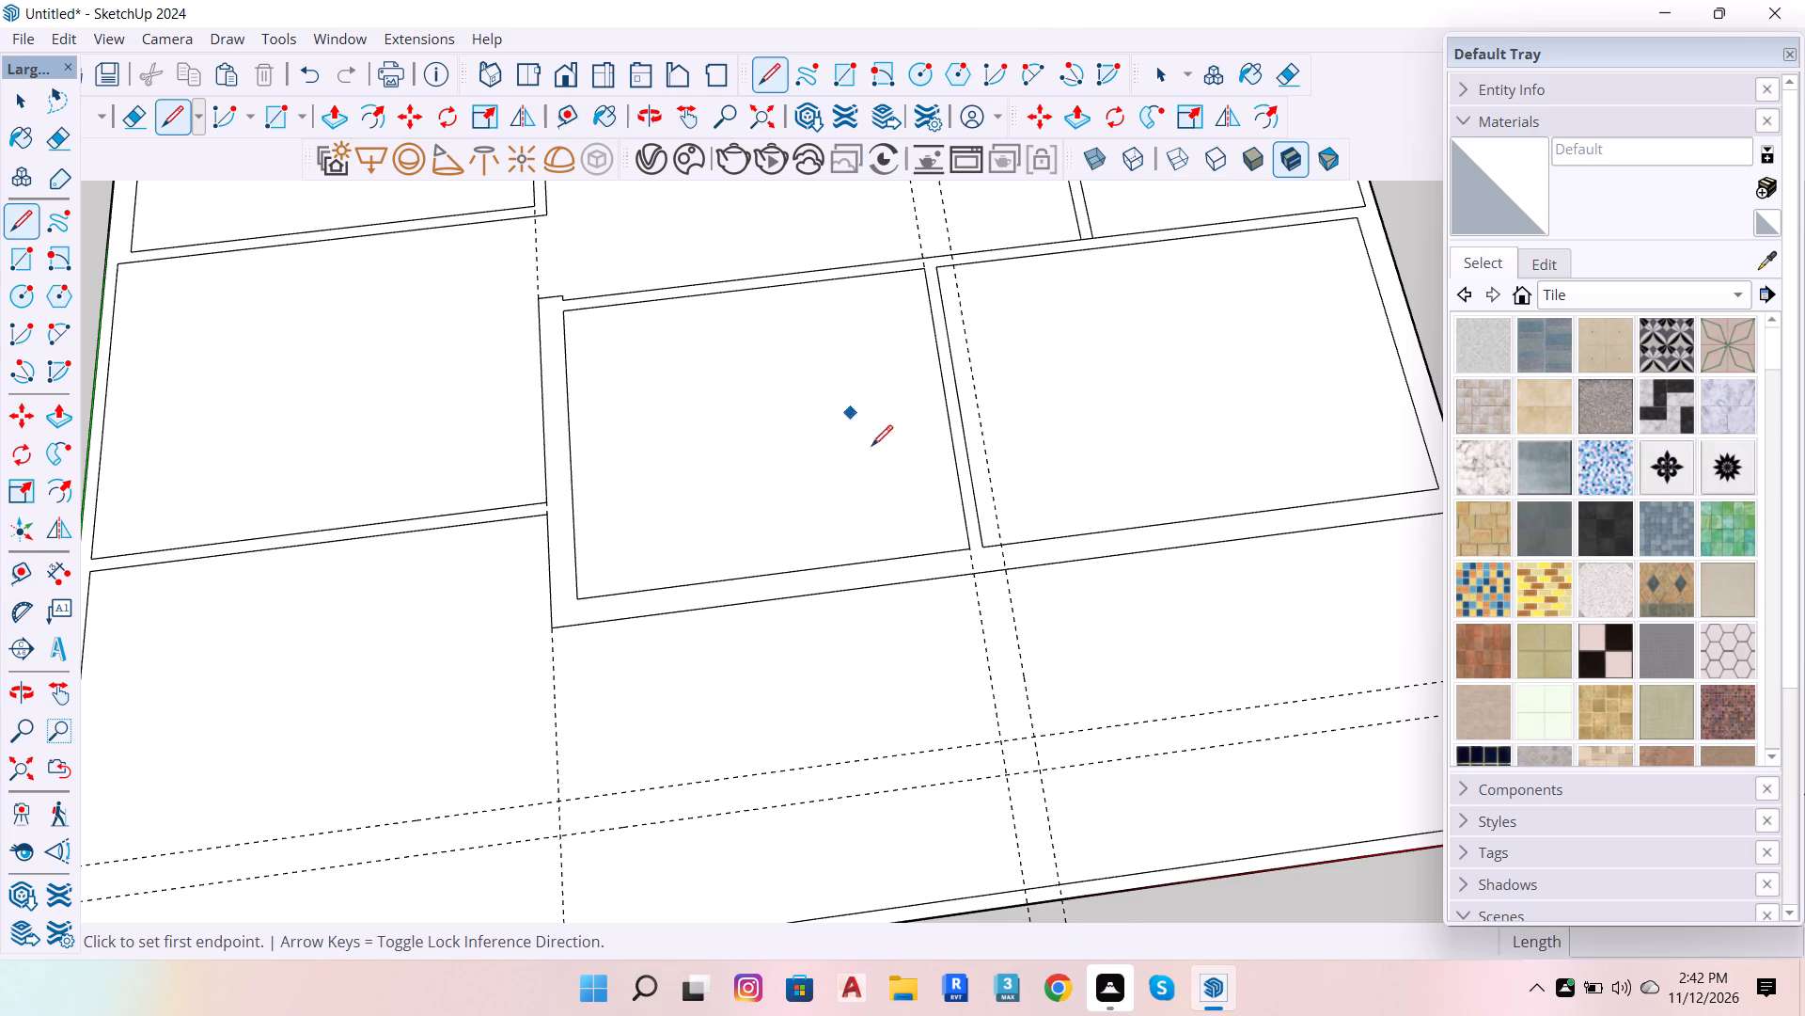
pyautogui.click(979, 578)
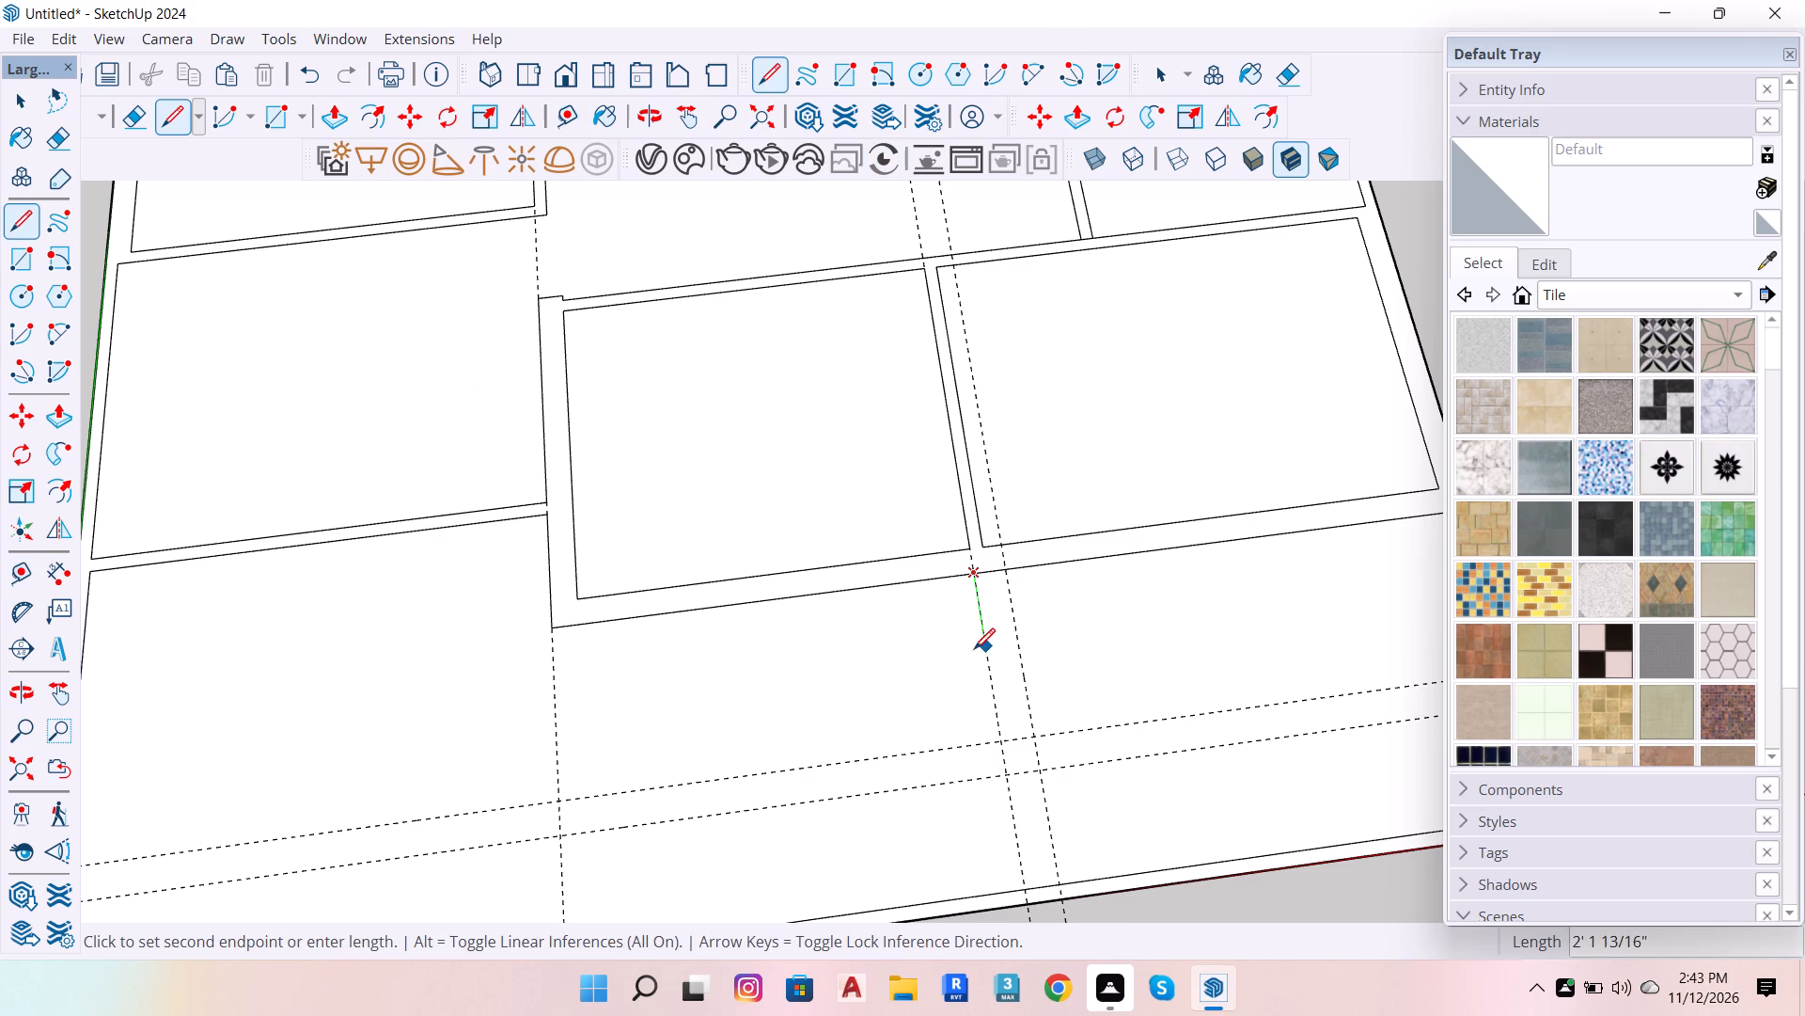
pyautogui.click(979, 636)
pyautogui.click(1016, 628)
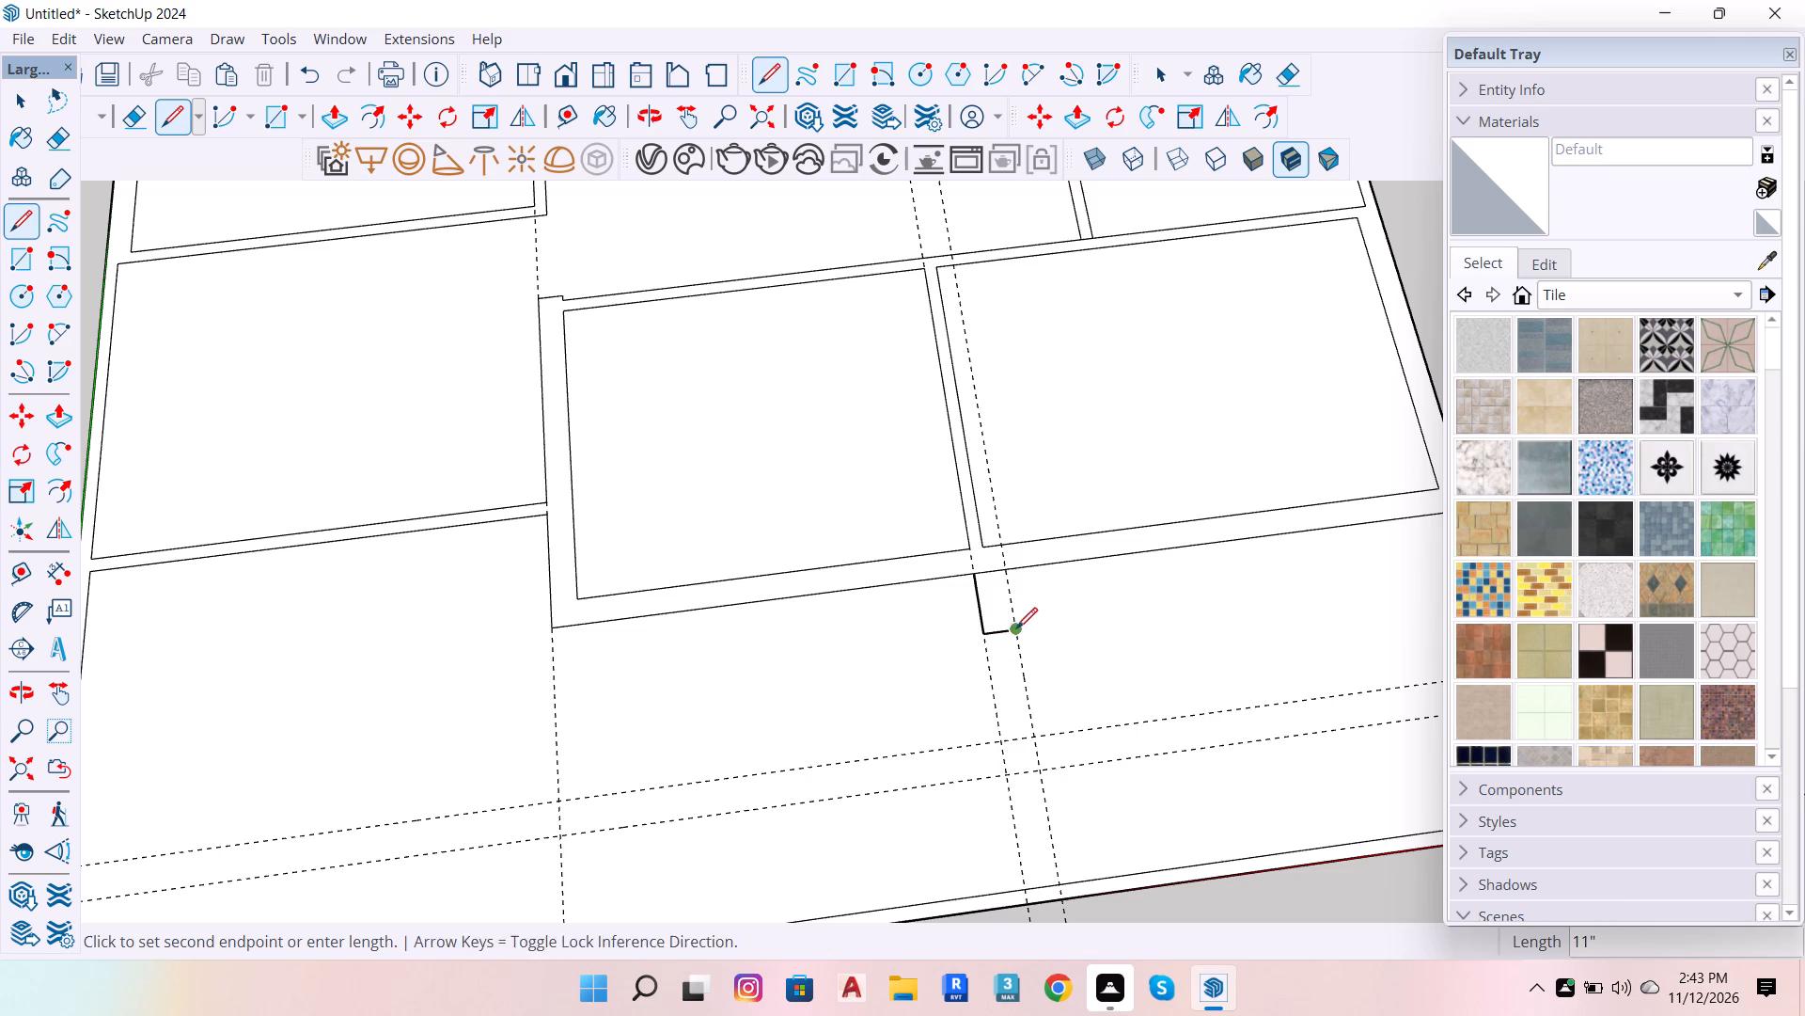
pyautogui.click(1006, 566)
# Draw an 11" wide wall strip about 8' 11" long between the horizontal guides, and join it to the lower middle room's bottom-left corner.
pyautogui.scroll(-6, 1064, 615)
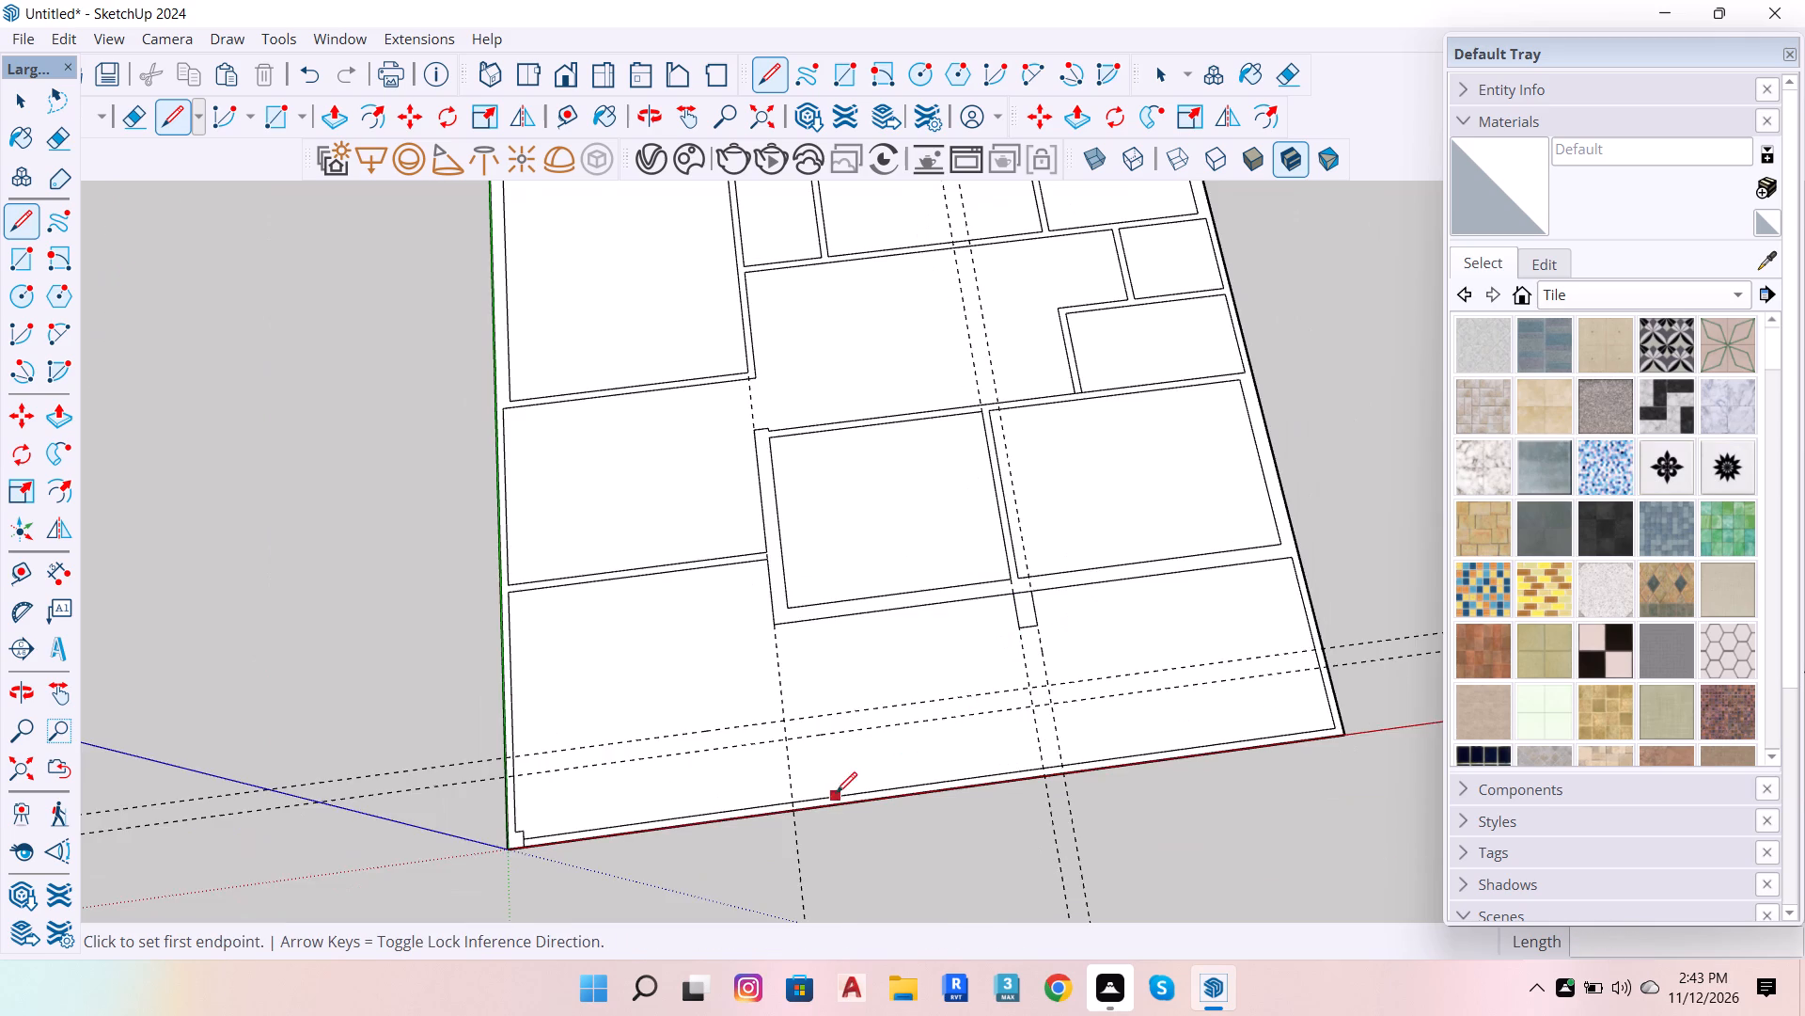
pyautogui.scroll(6, 835, 792)
pyautogui.click(742, 664)
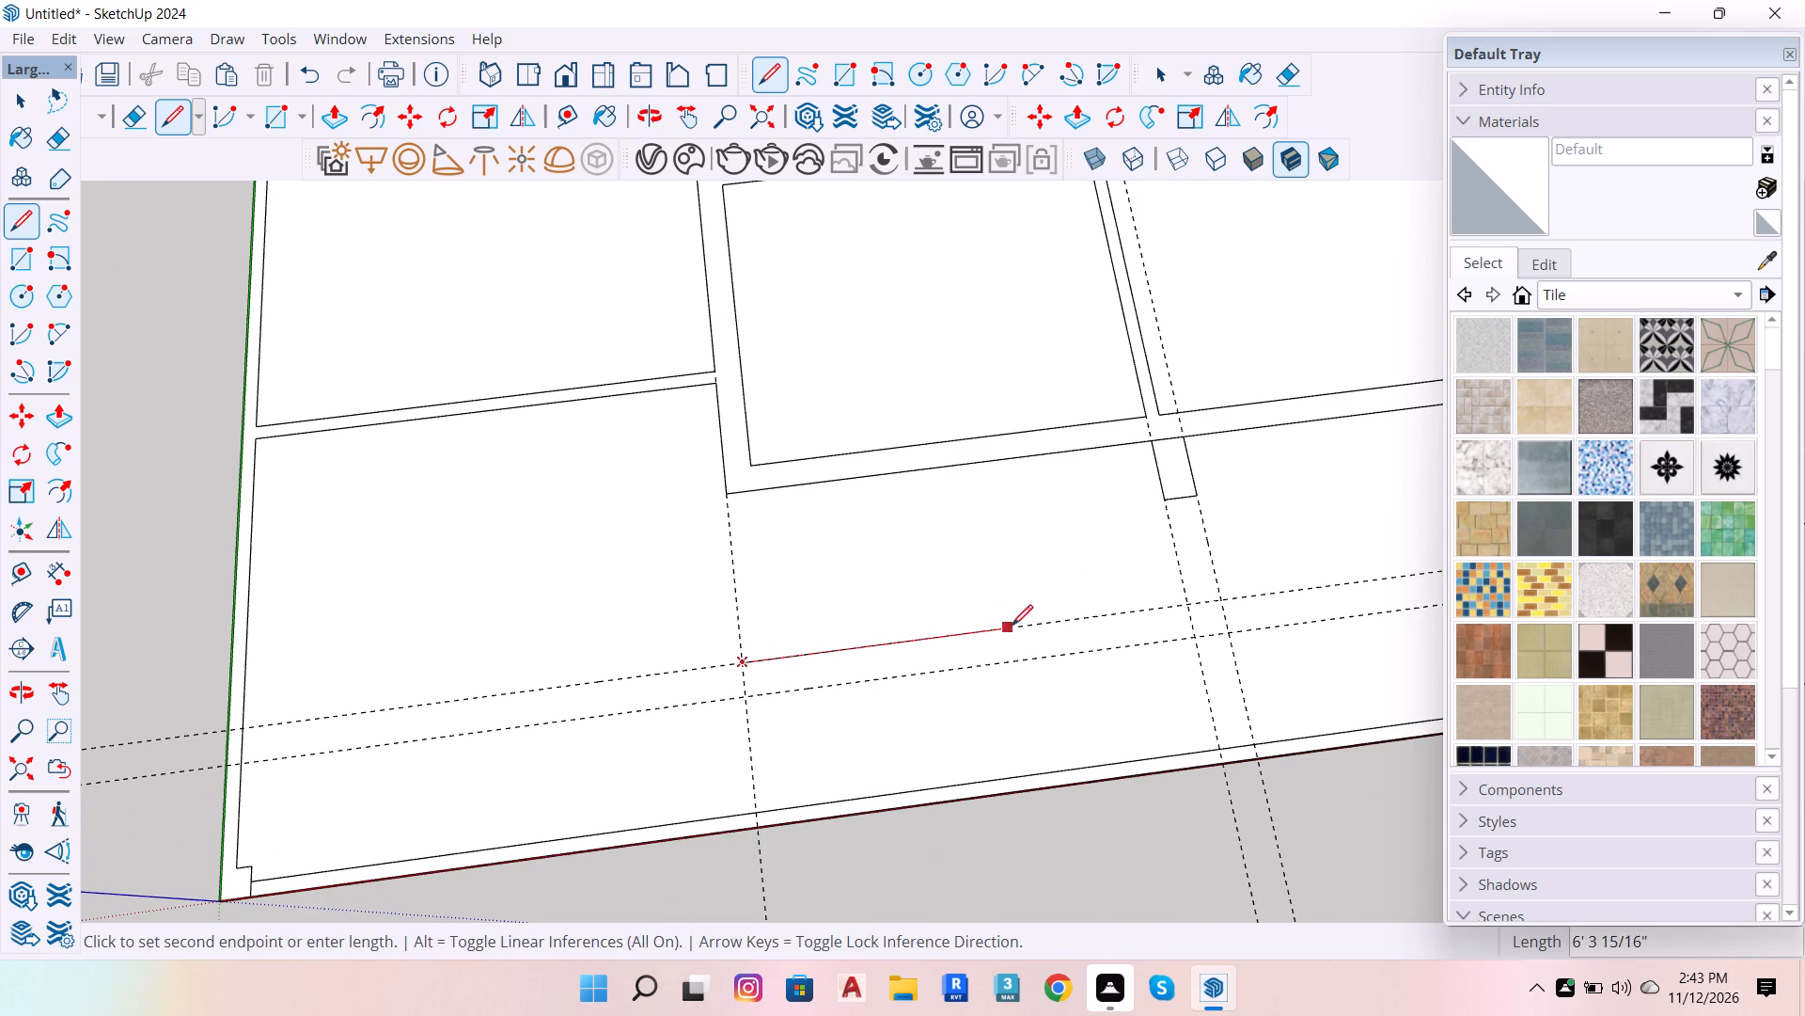
pyautogui.click(1076, 629)
pyautogui.click(1076, 657)
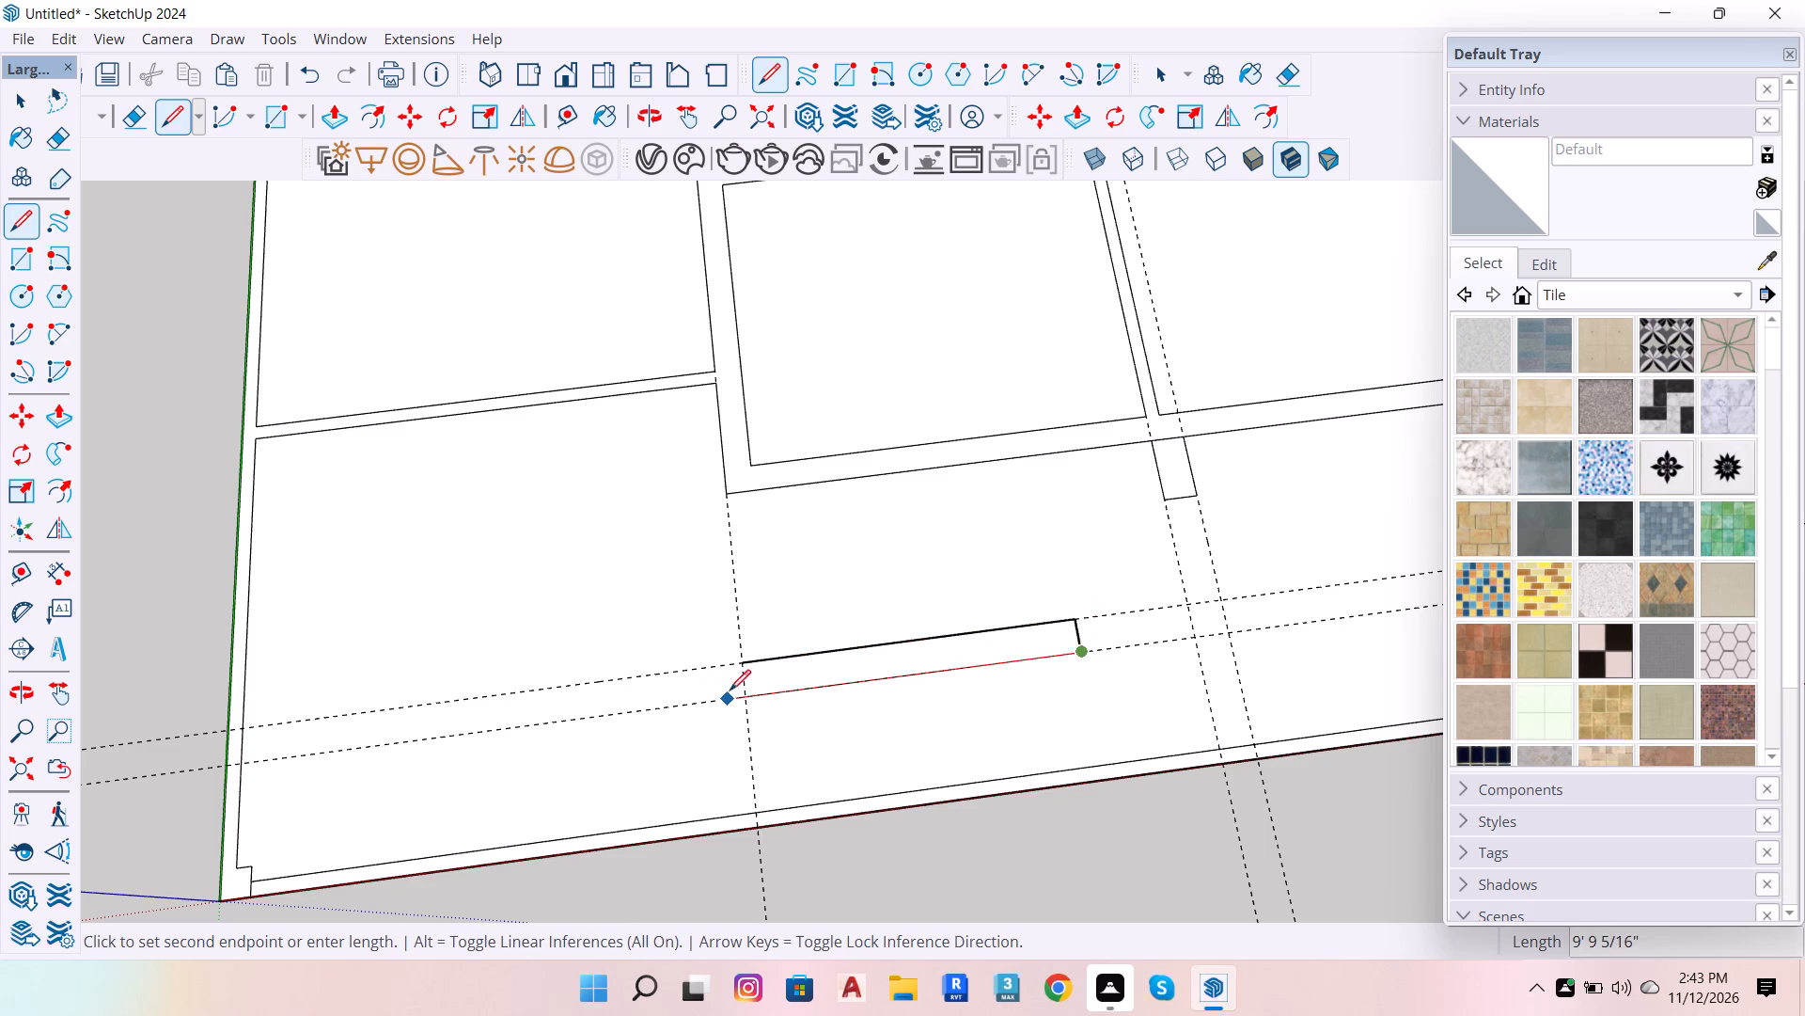
pyautogui.click(747, 694)
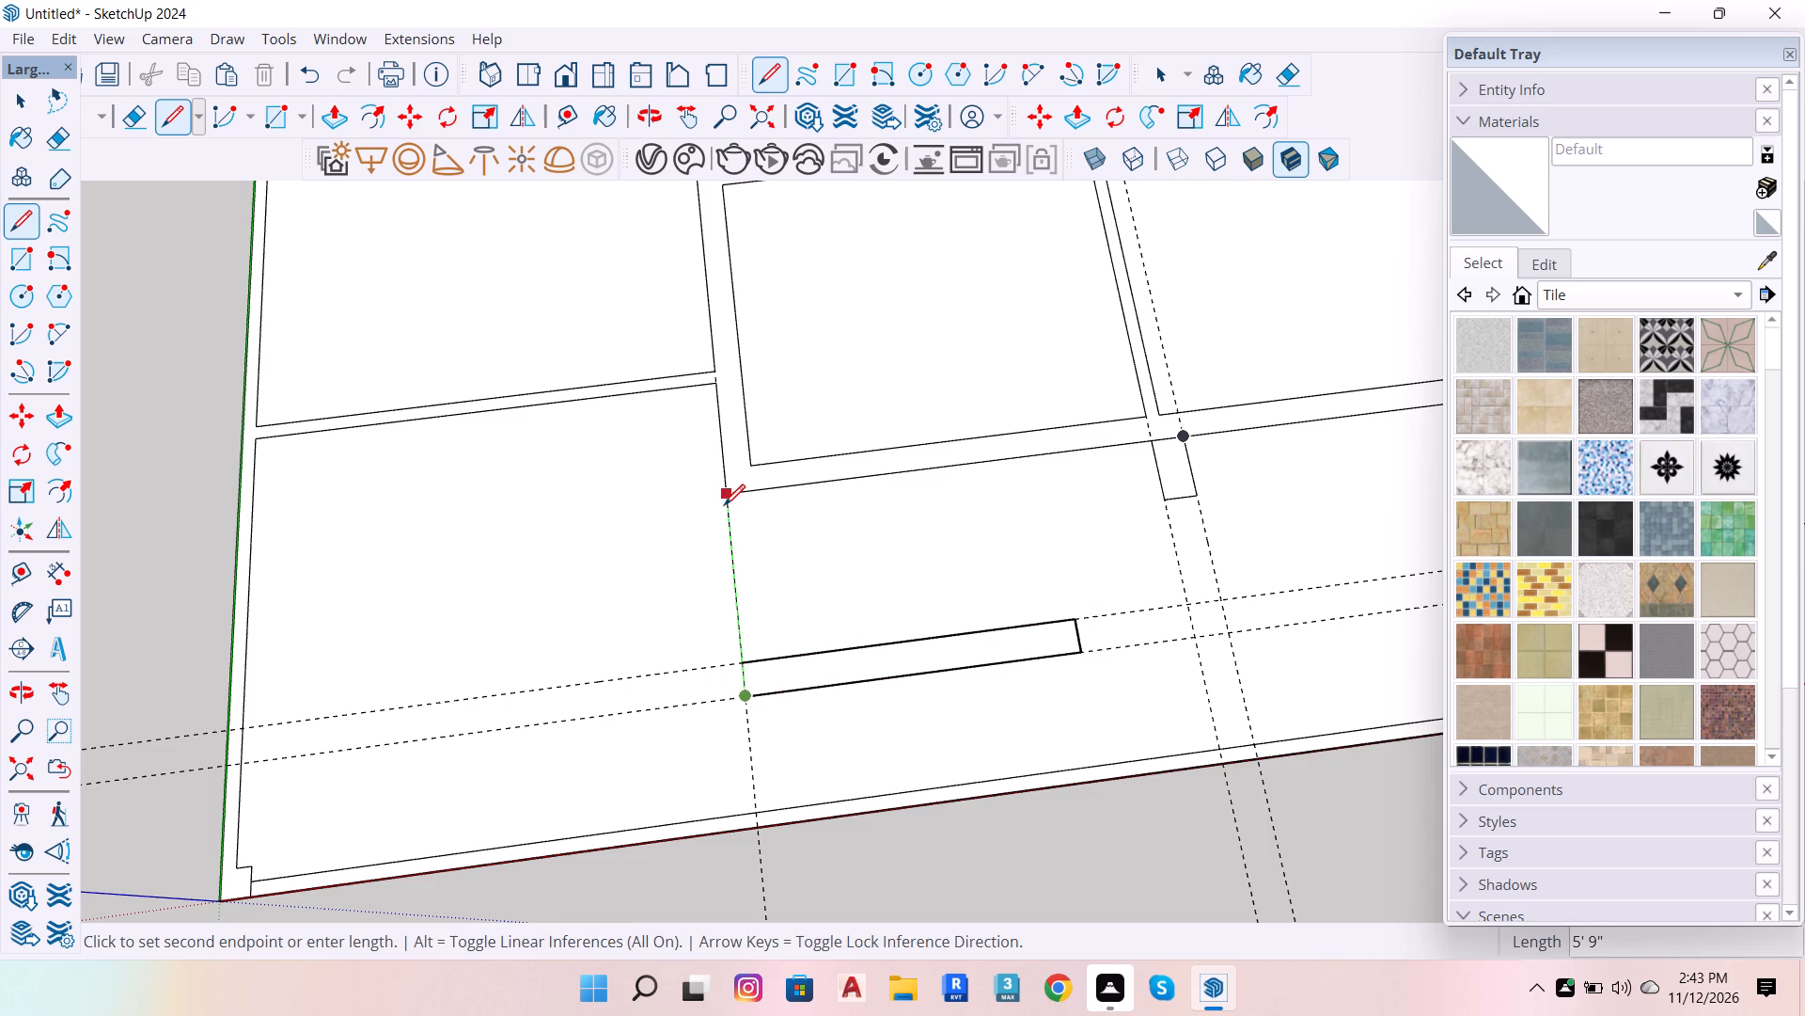
pyautogui.click(727, 493)
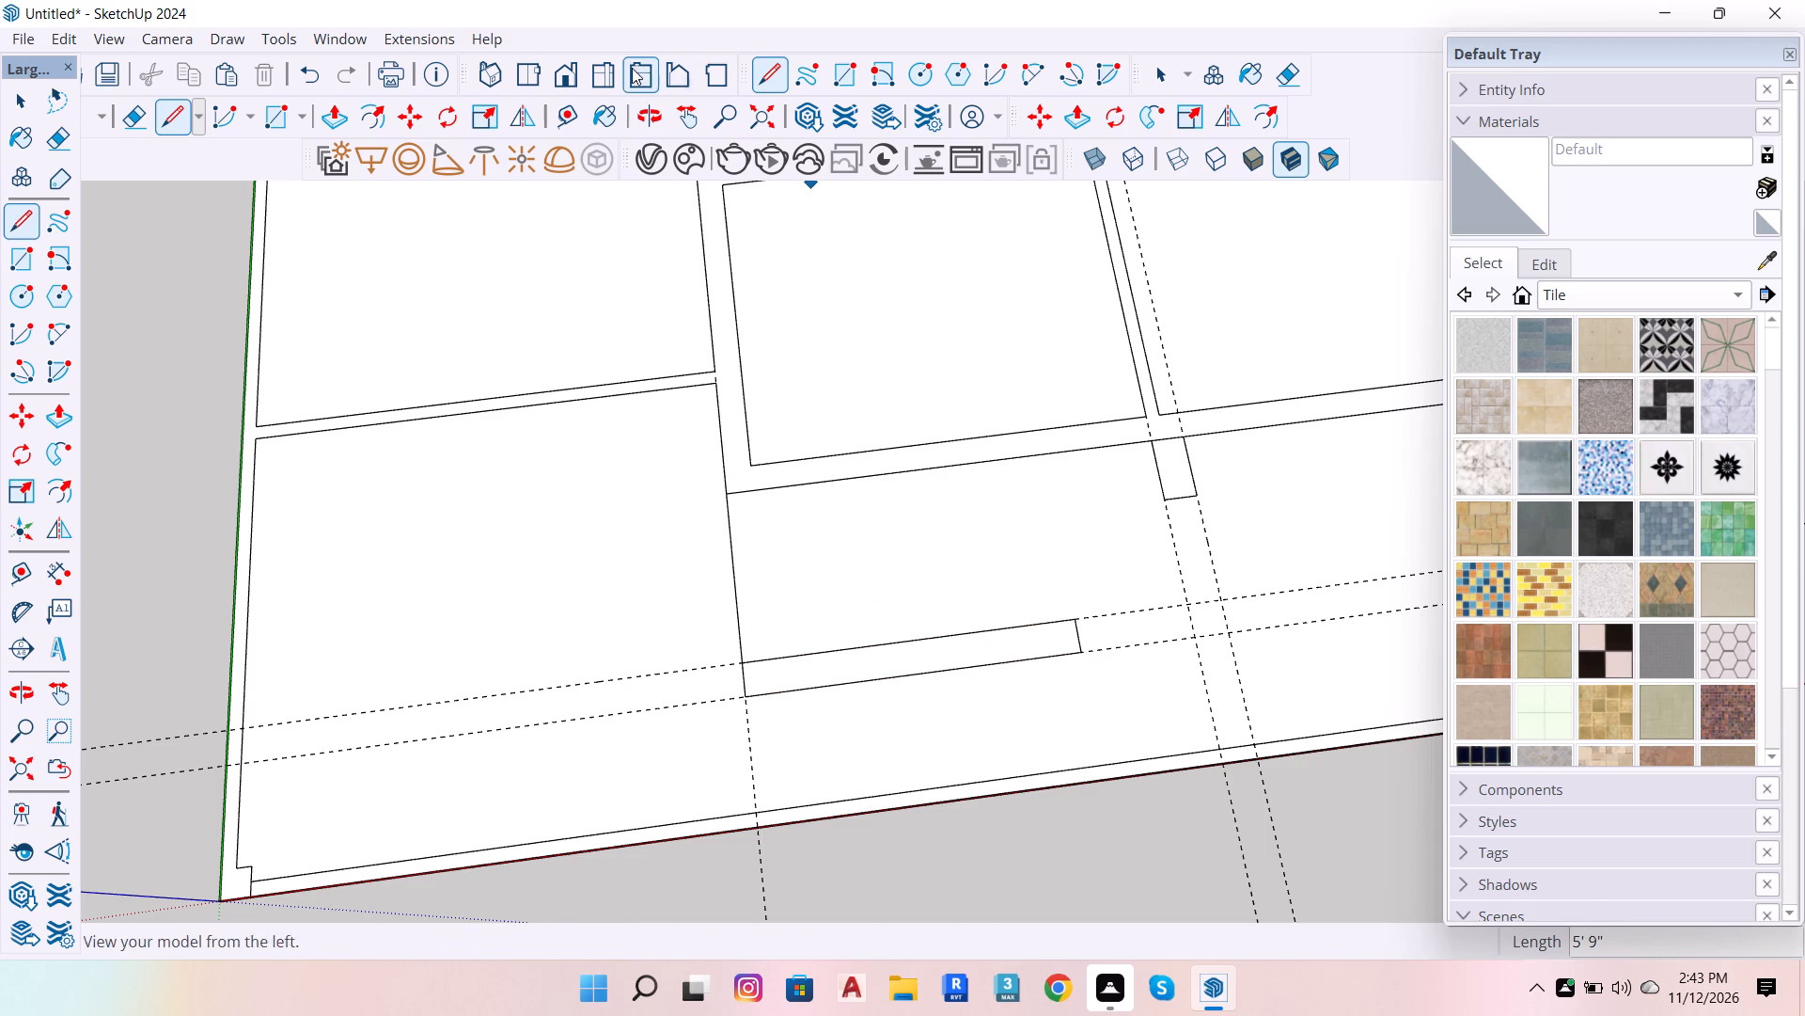
# Draw a 99-segment two-point arc with about 11" bulge joining the inner end corners of the horizontal strip and the vertical stub.
pyautogui.click(60, 325)
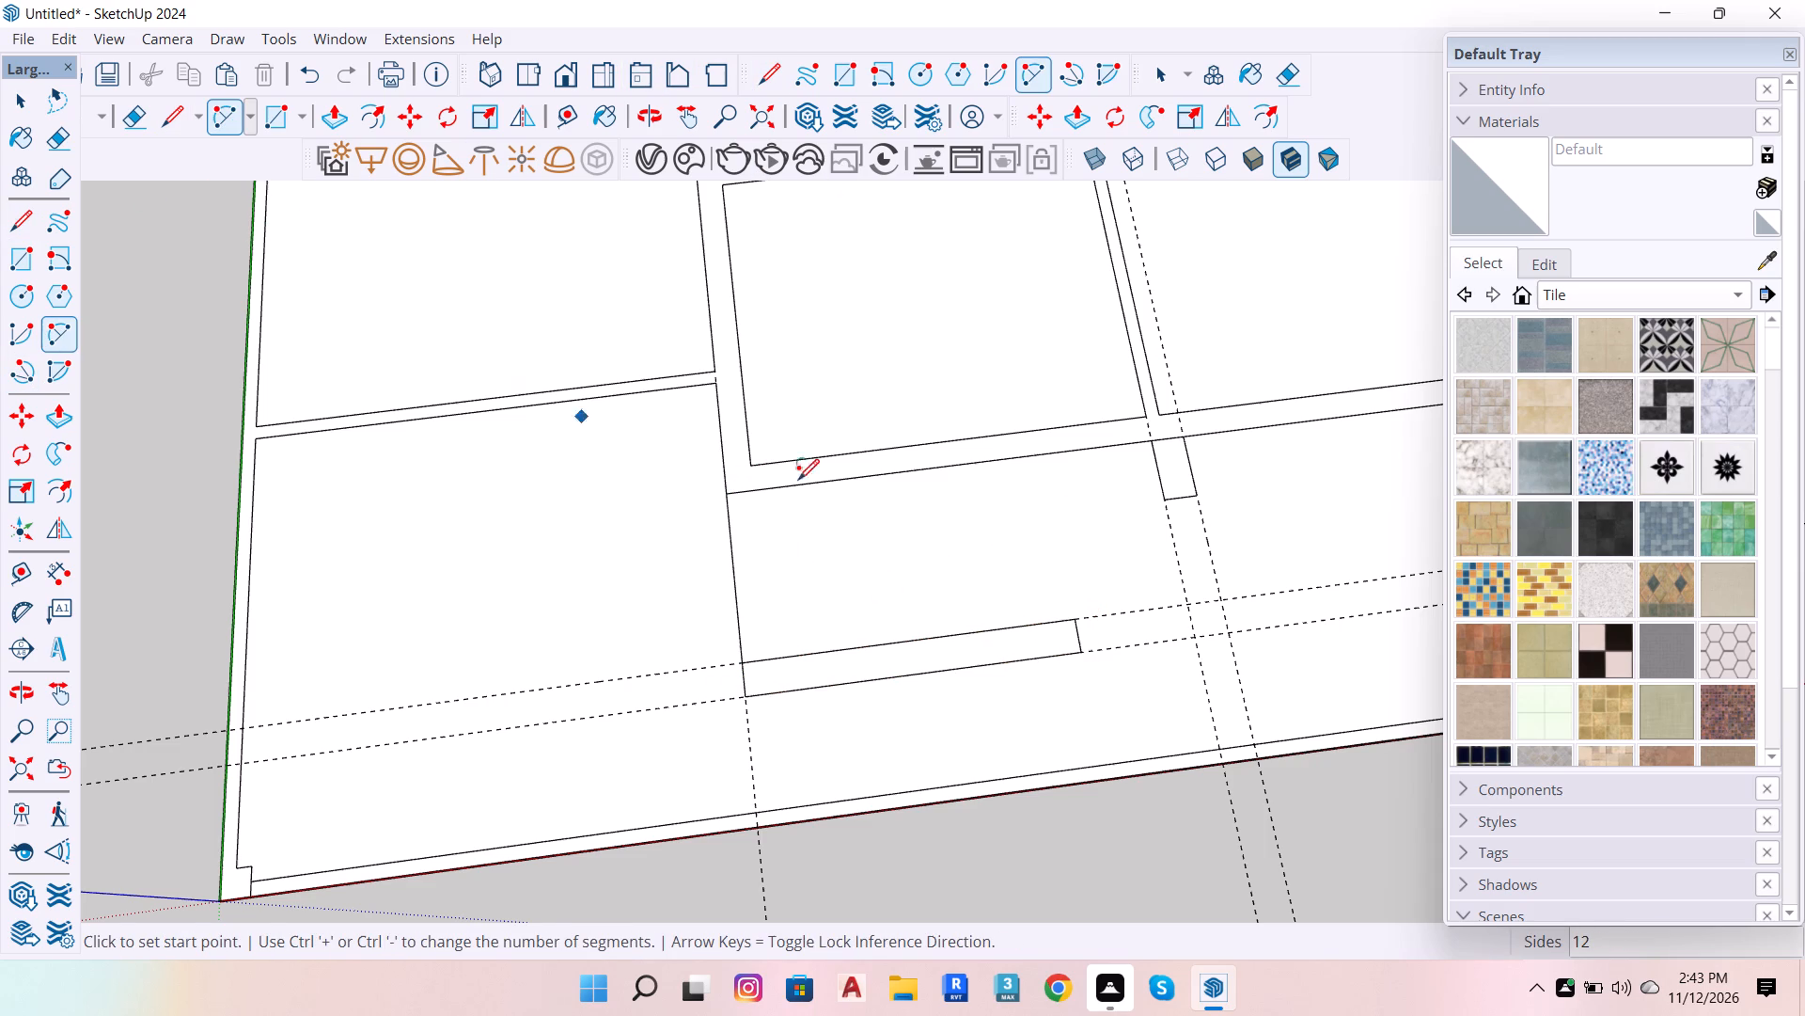
pyautogui.write('99')
pyautogui.press('Return')
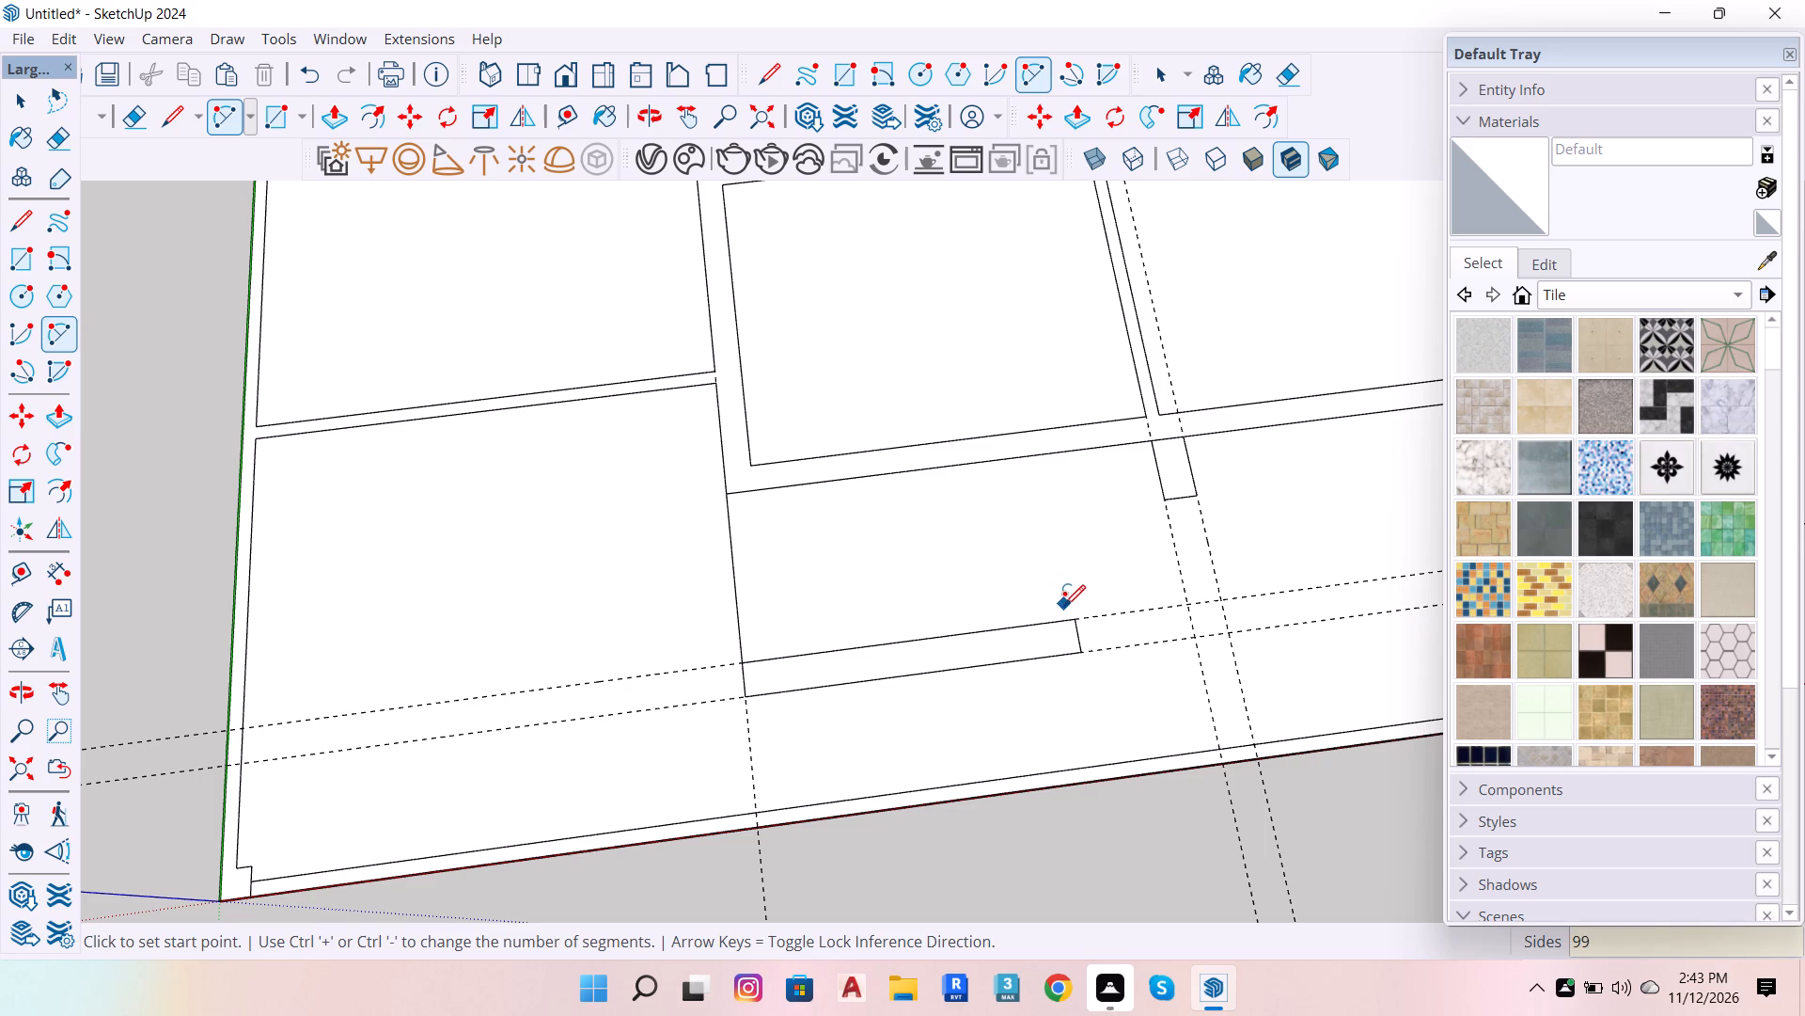
pyautogui.click(1079, 618)
pyautogui.click(1169, 499)
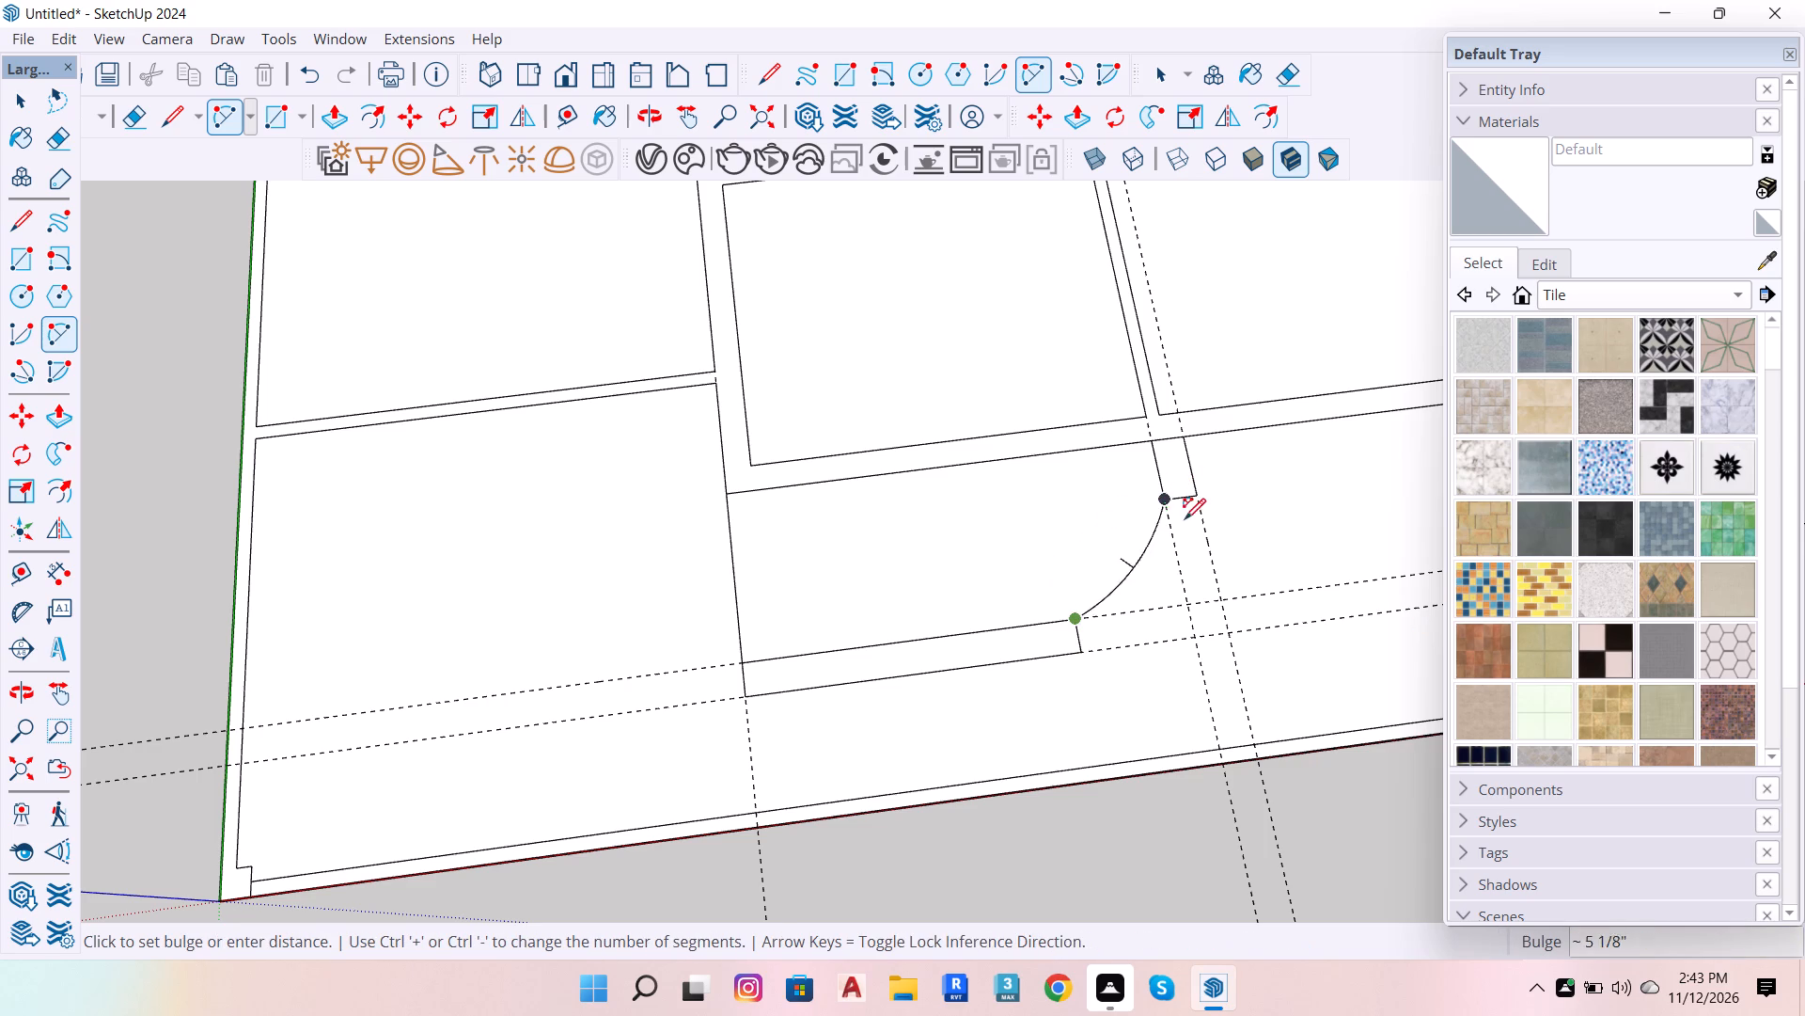
pyautogui.scroll(6, 1197, 551)
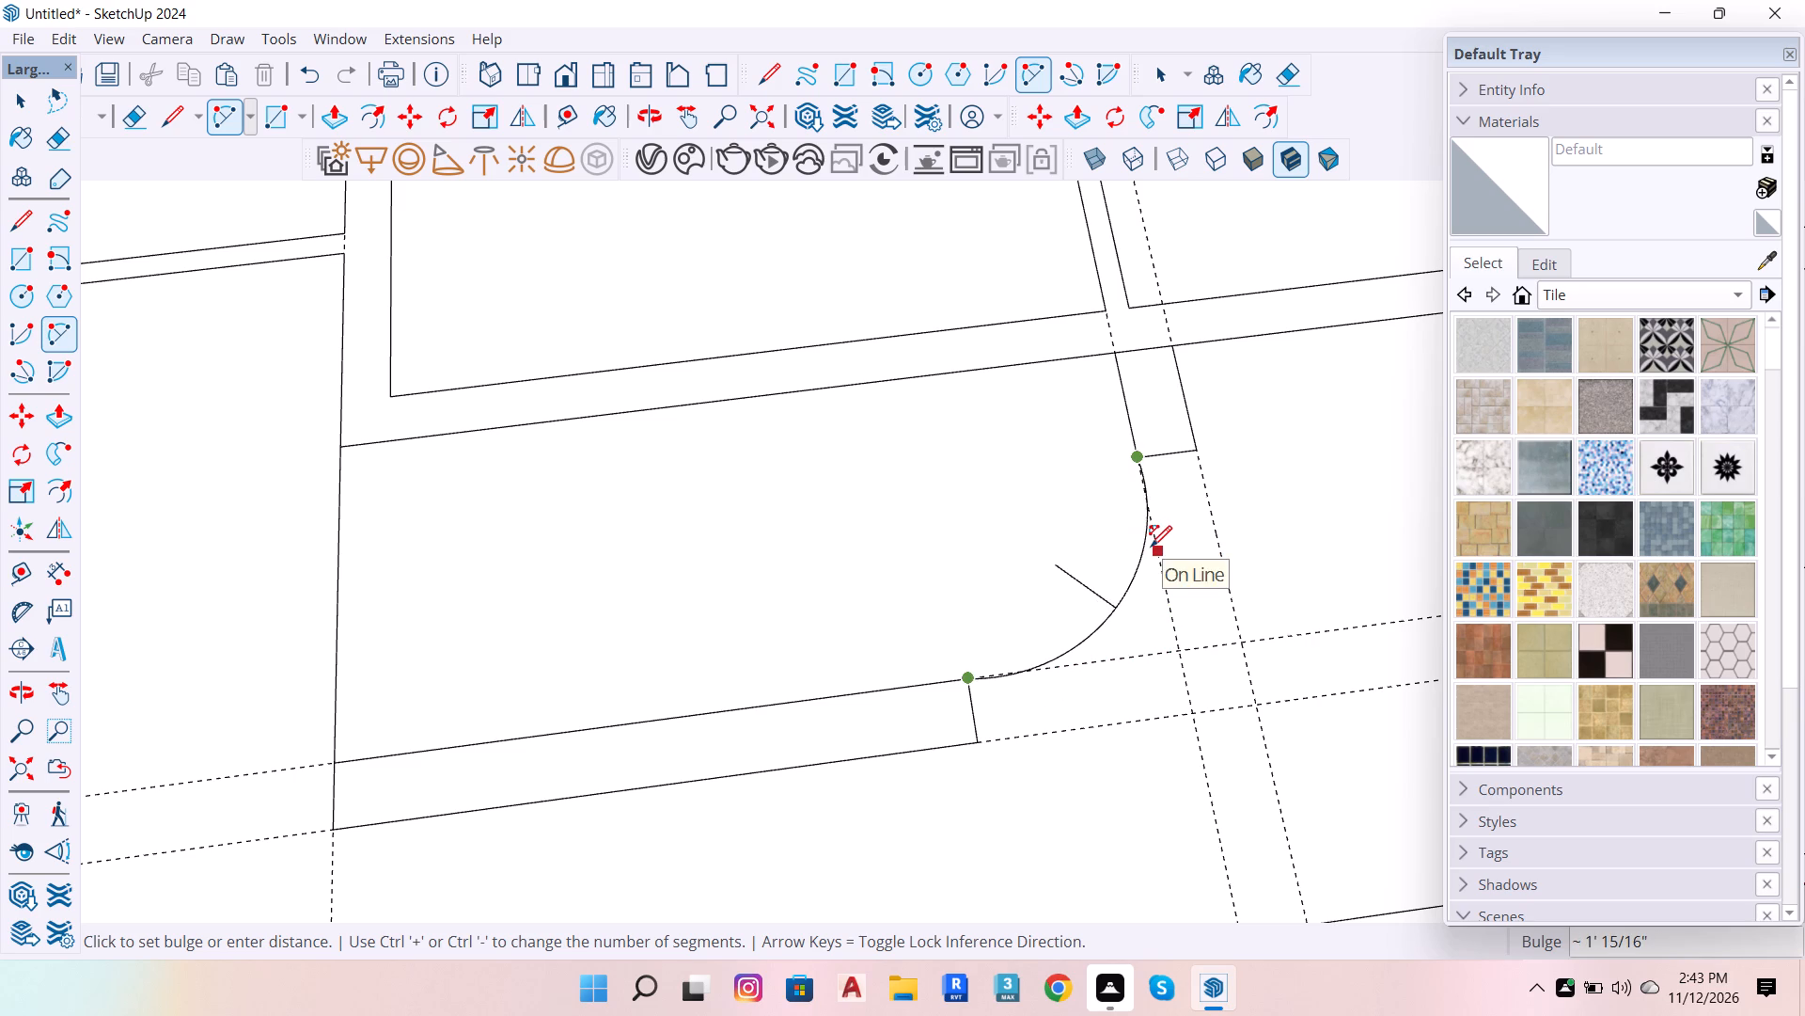
pyautogui.click(1143, 541)
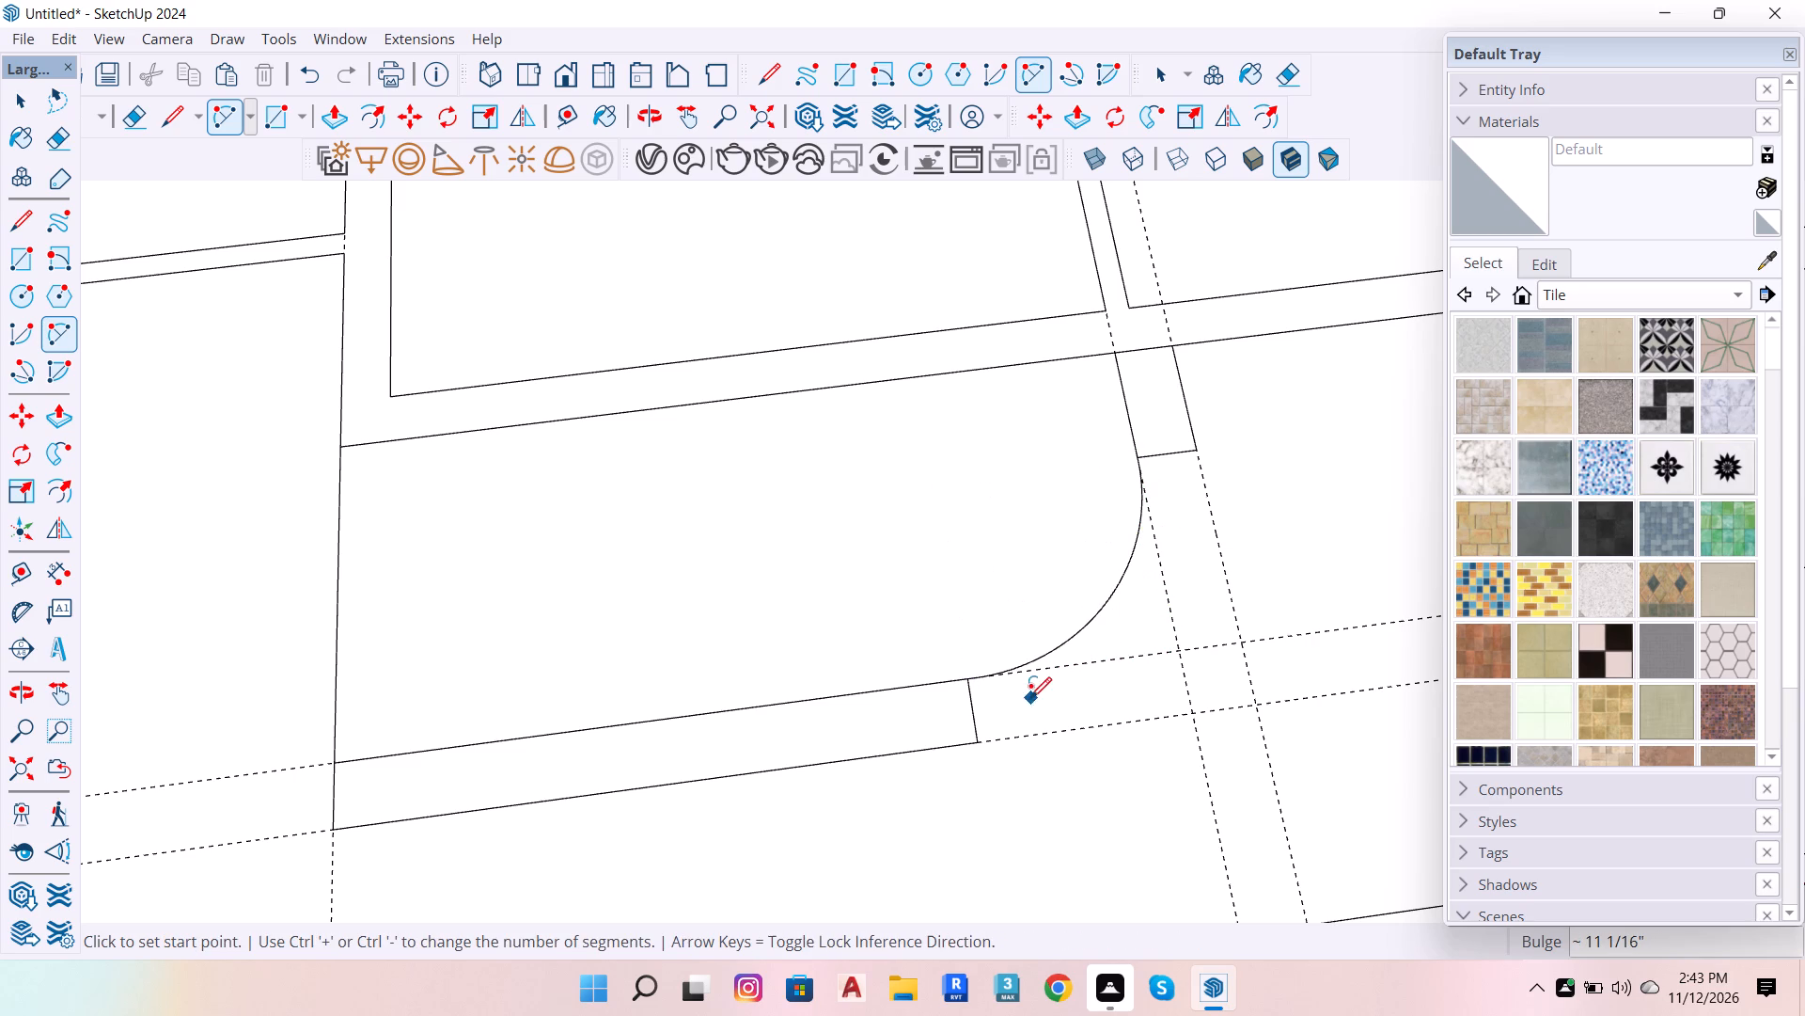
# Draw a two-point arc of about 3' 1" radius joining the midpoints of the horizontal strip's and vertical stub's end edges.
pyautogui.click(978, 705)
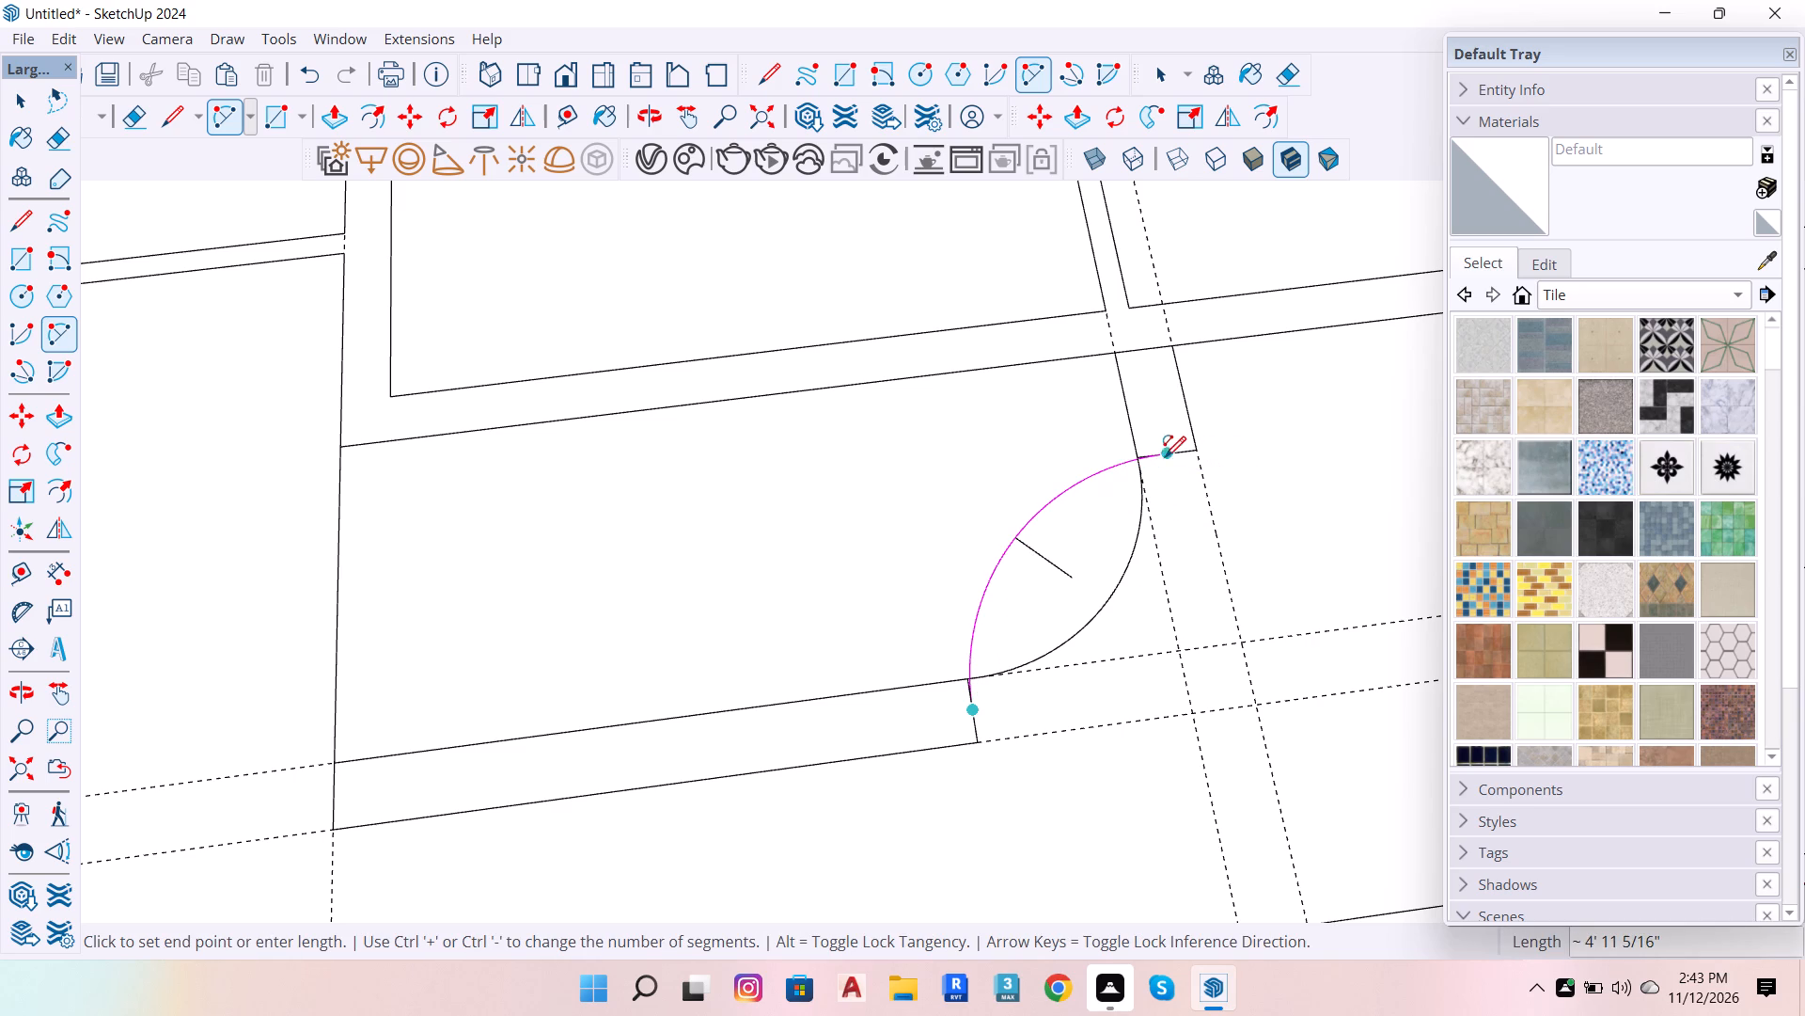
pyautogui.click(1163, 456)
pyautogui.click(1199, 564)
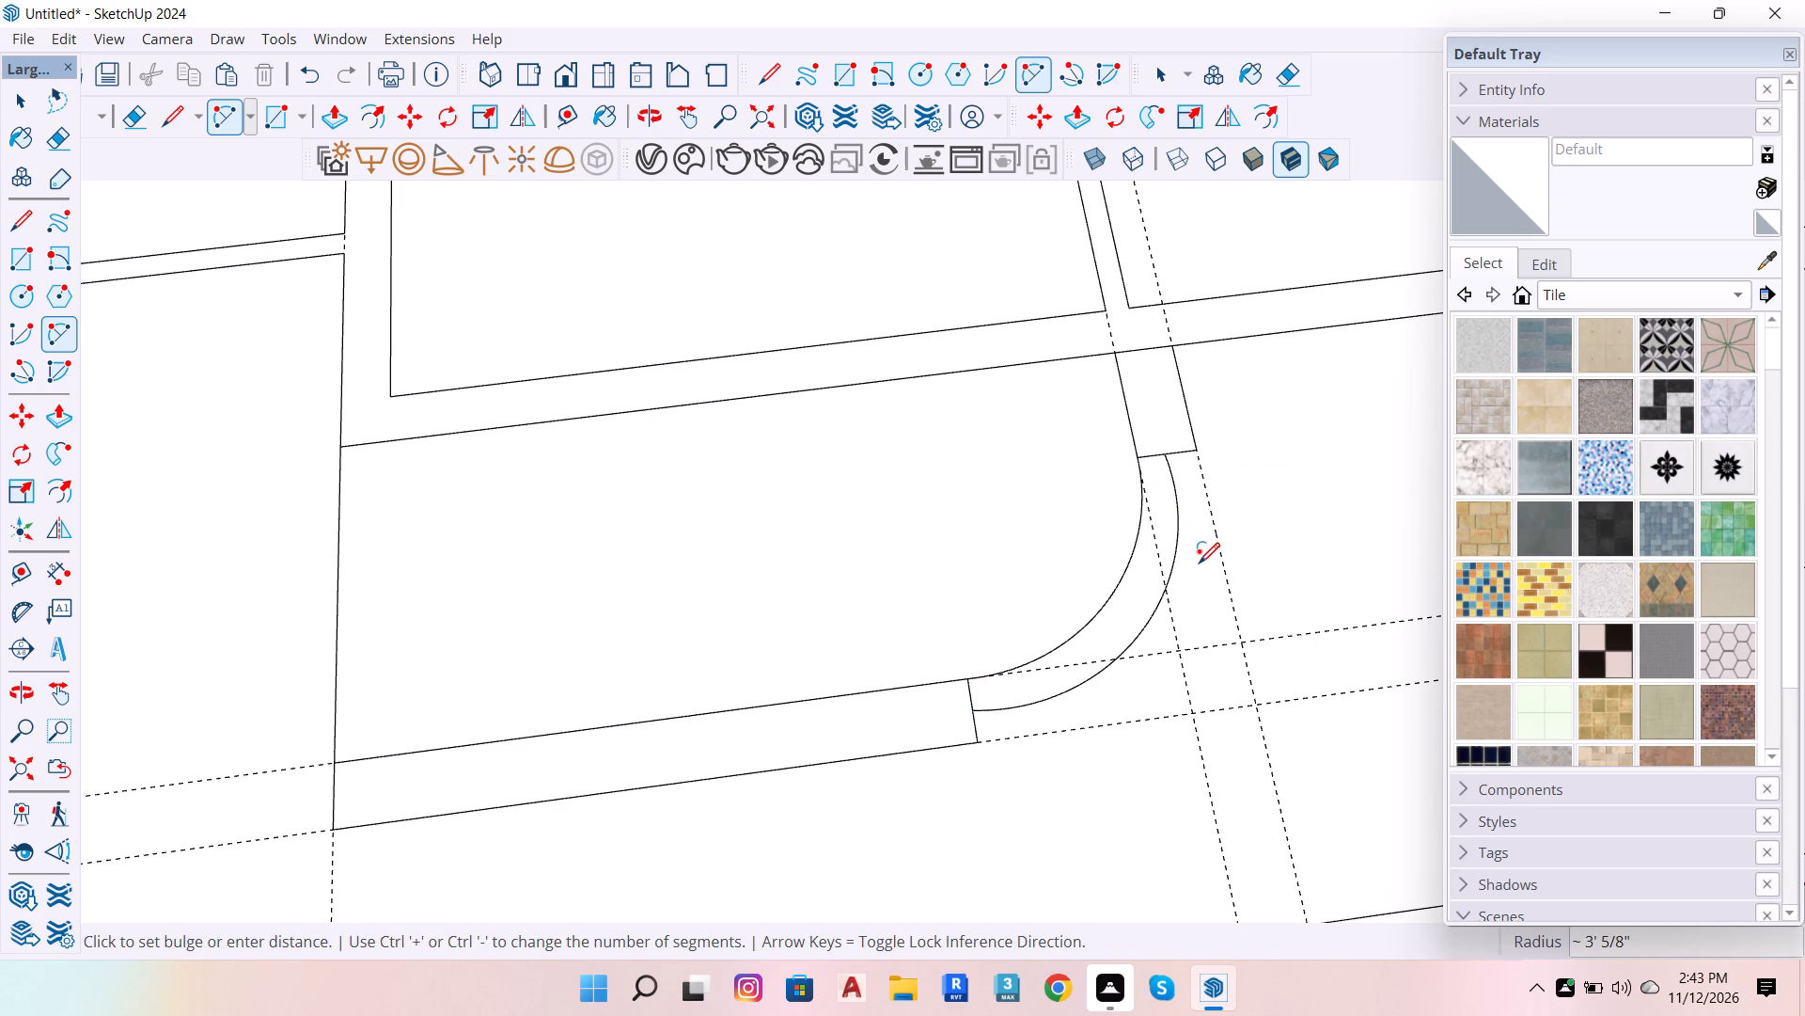
# Draw a two-point arc with about 1' 3" bulge joining the outer end corners of the horizontal strip and the vertical stub.
pyautogui.click(983, 748)
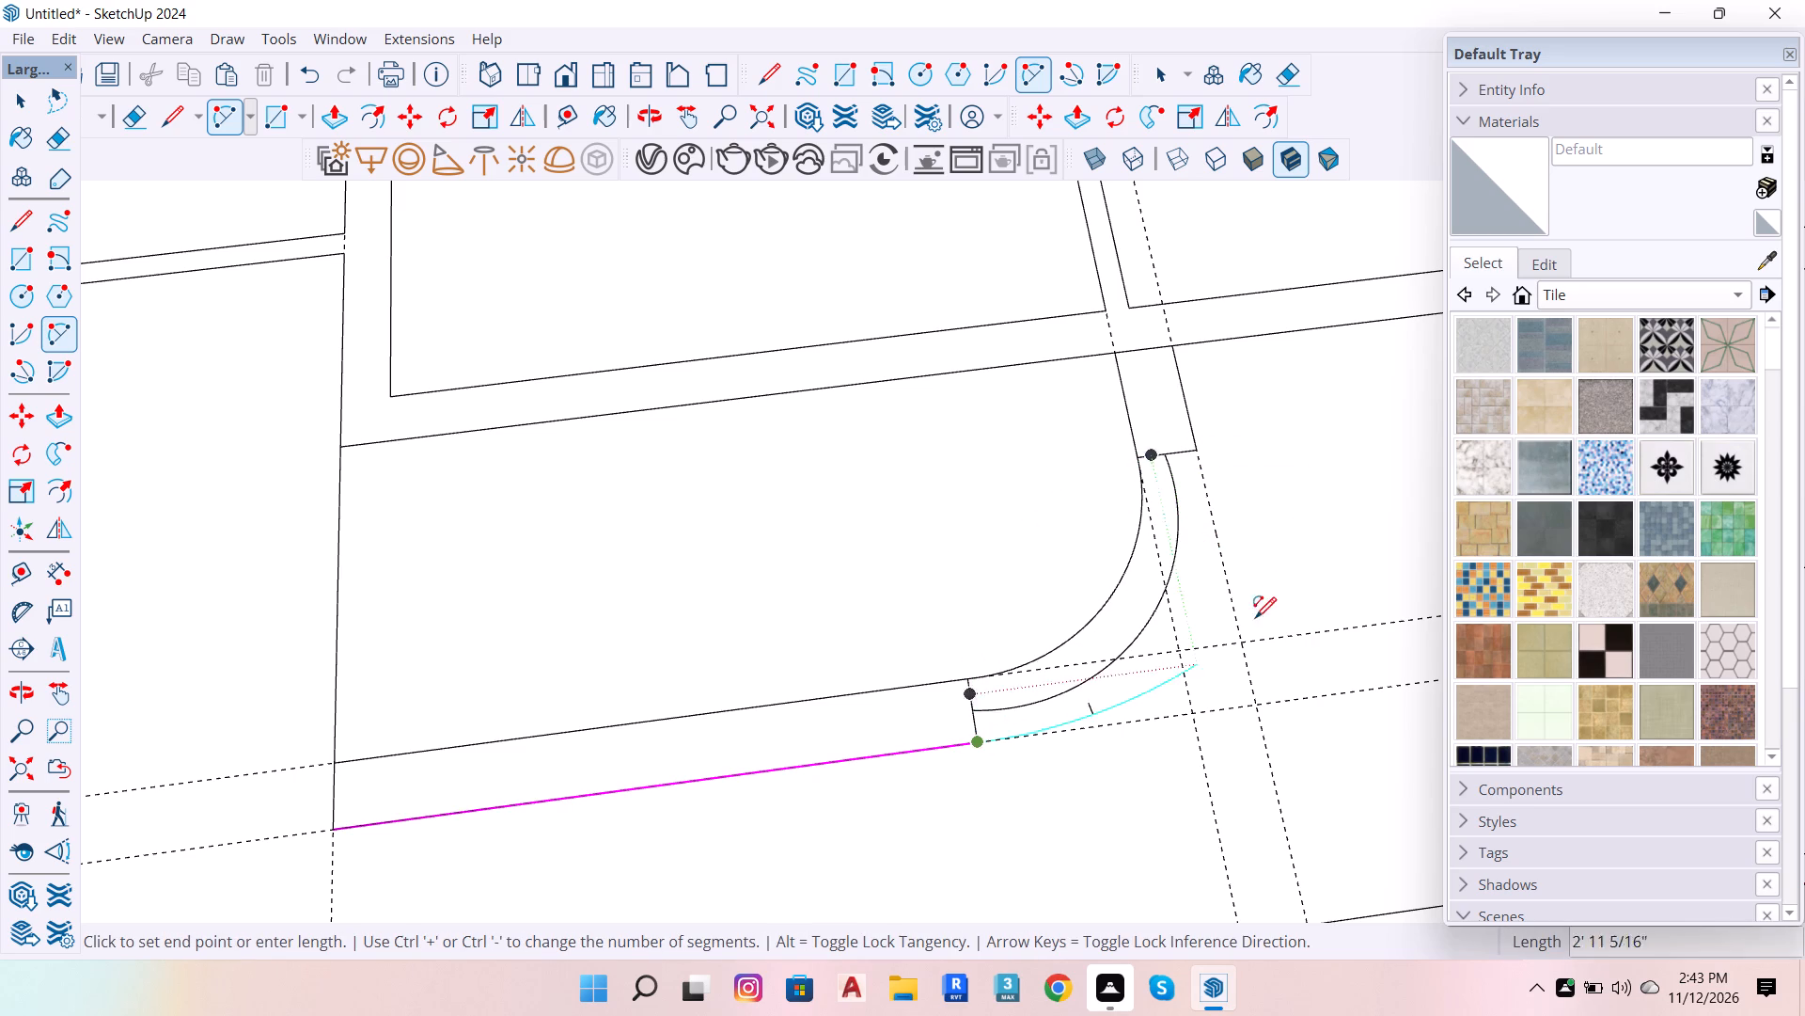
pyautogui.click(1192, 453)
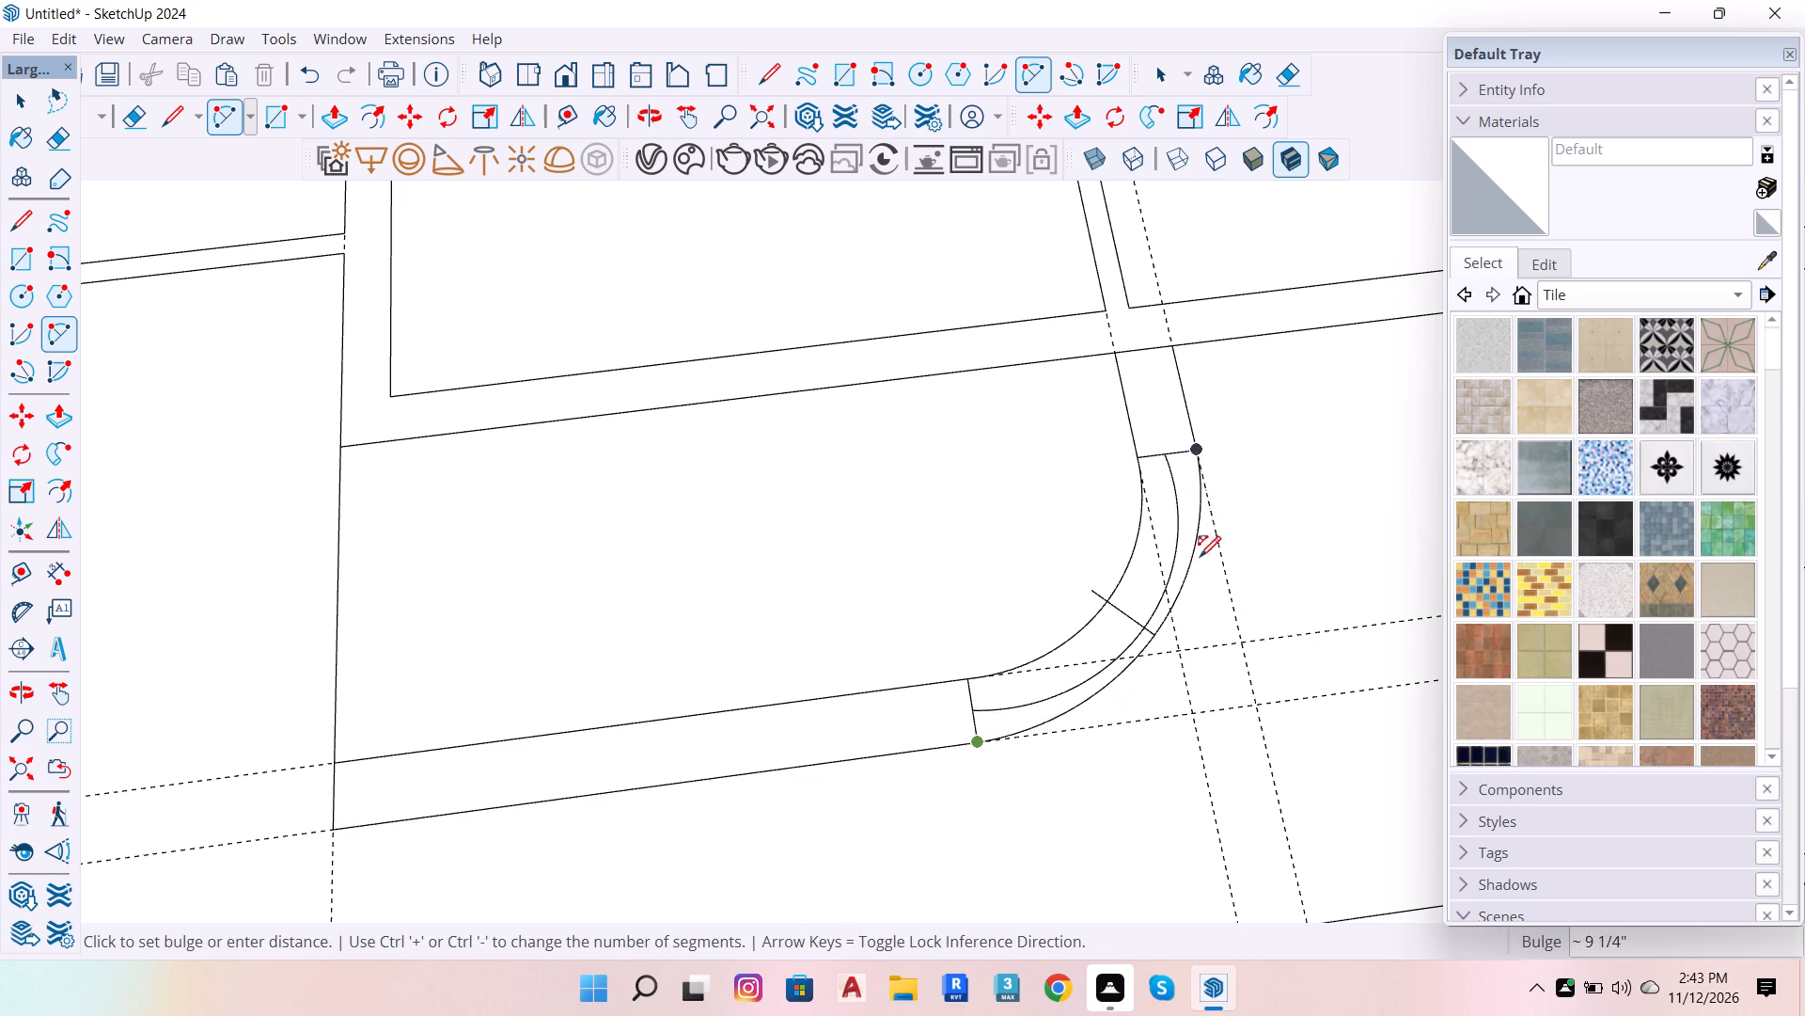
pyautogui.scroll(4, 1170, 652)
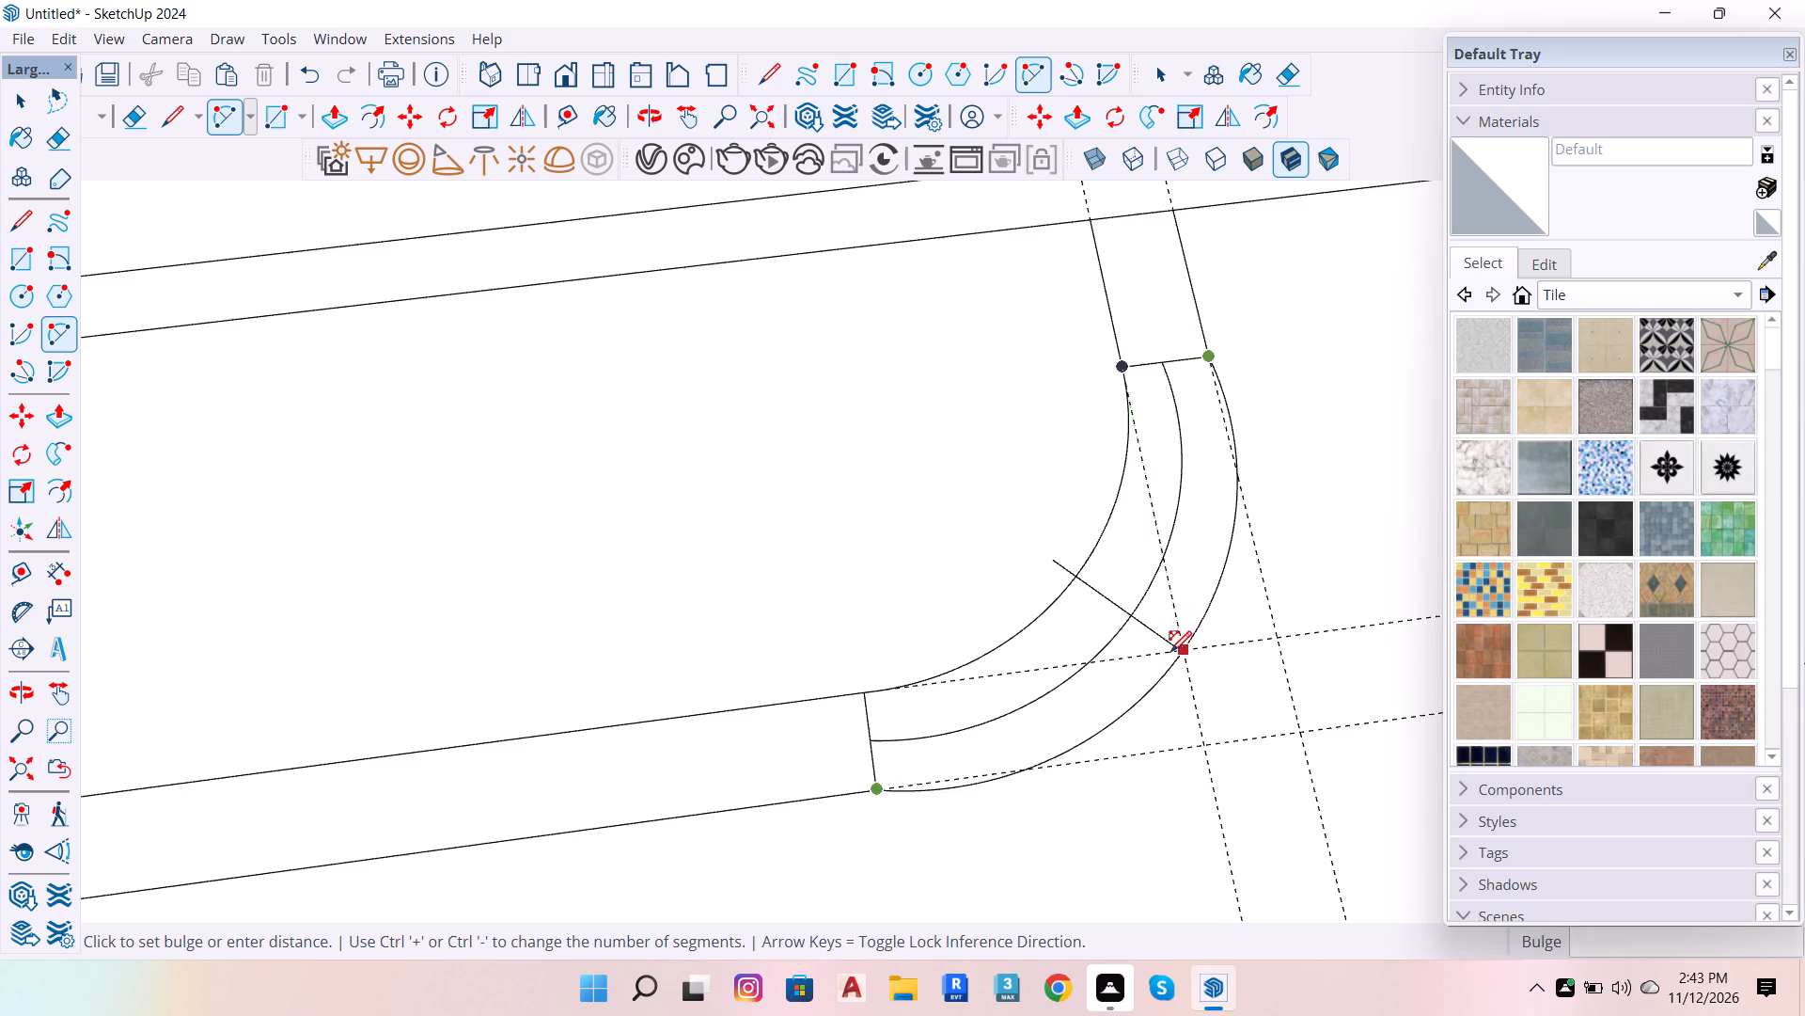
pyautogui.scroll(2, 1164, 644)
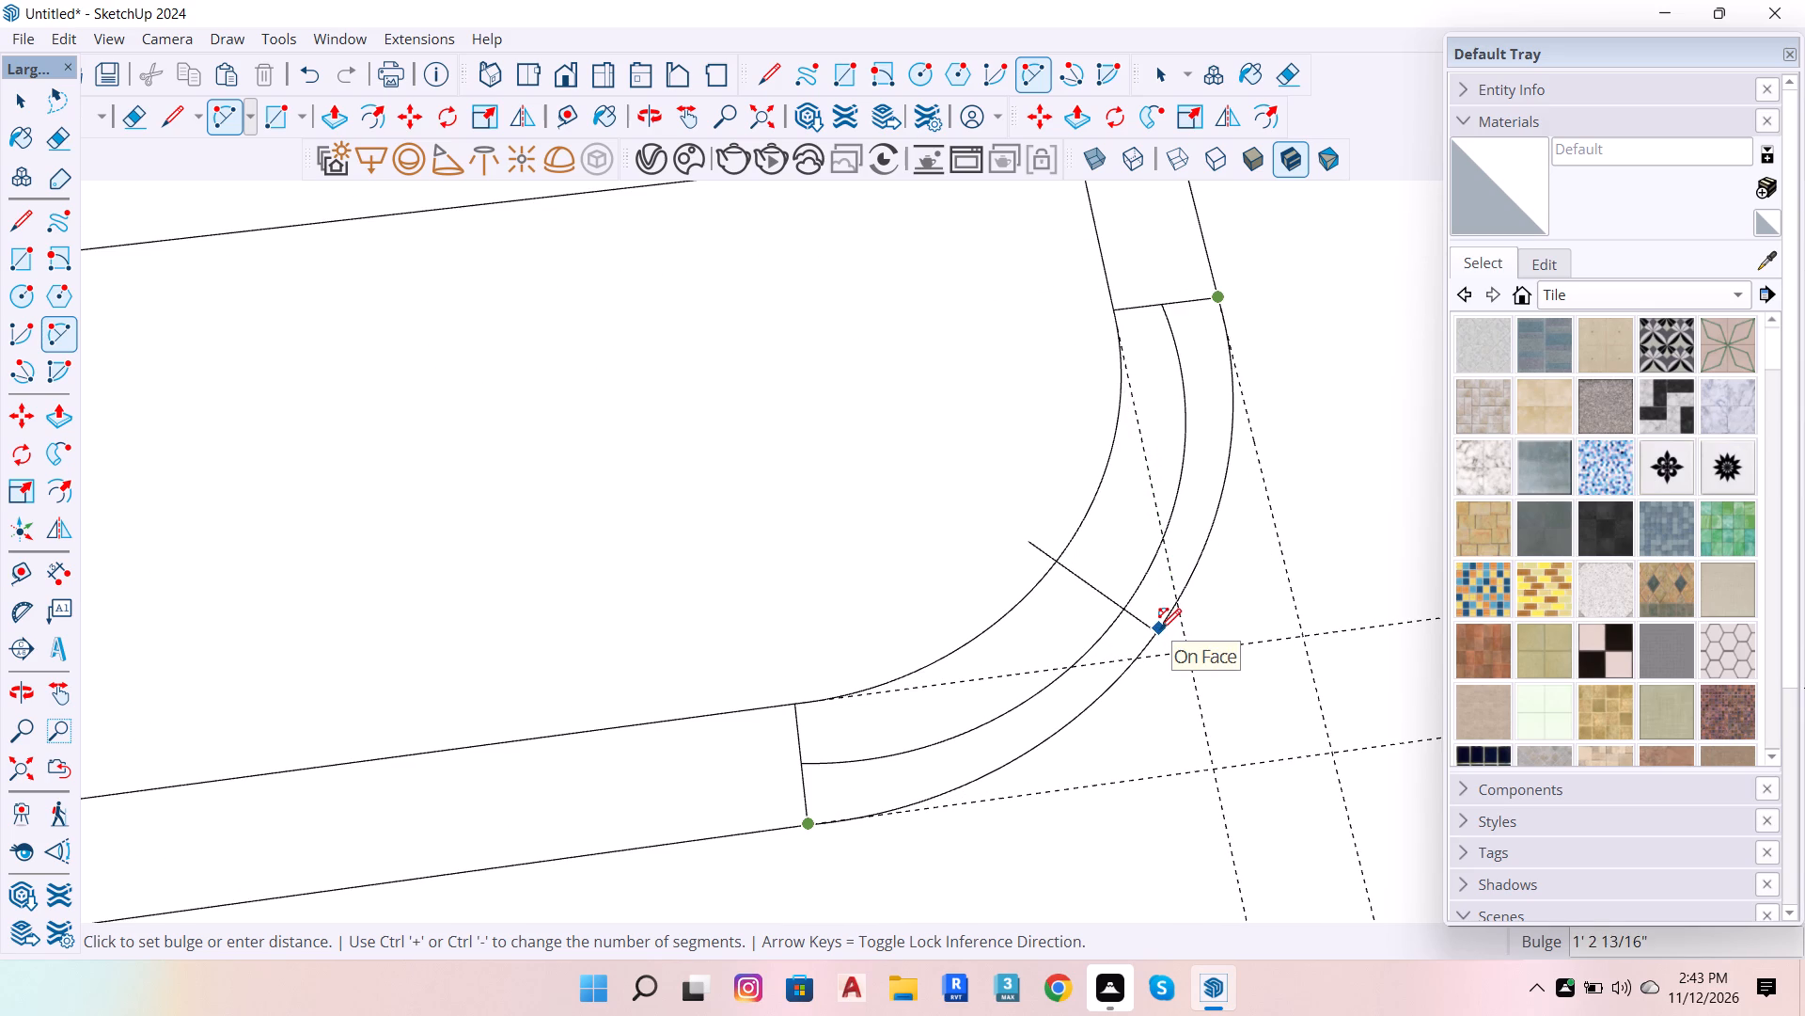
pyautogui.click(1160, 629)
pyautogui.scroll(-6, 1208, 685)
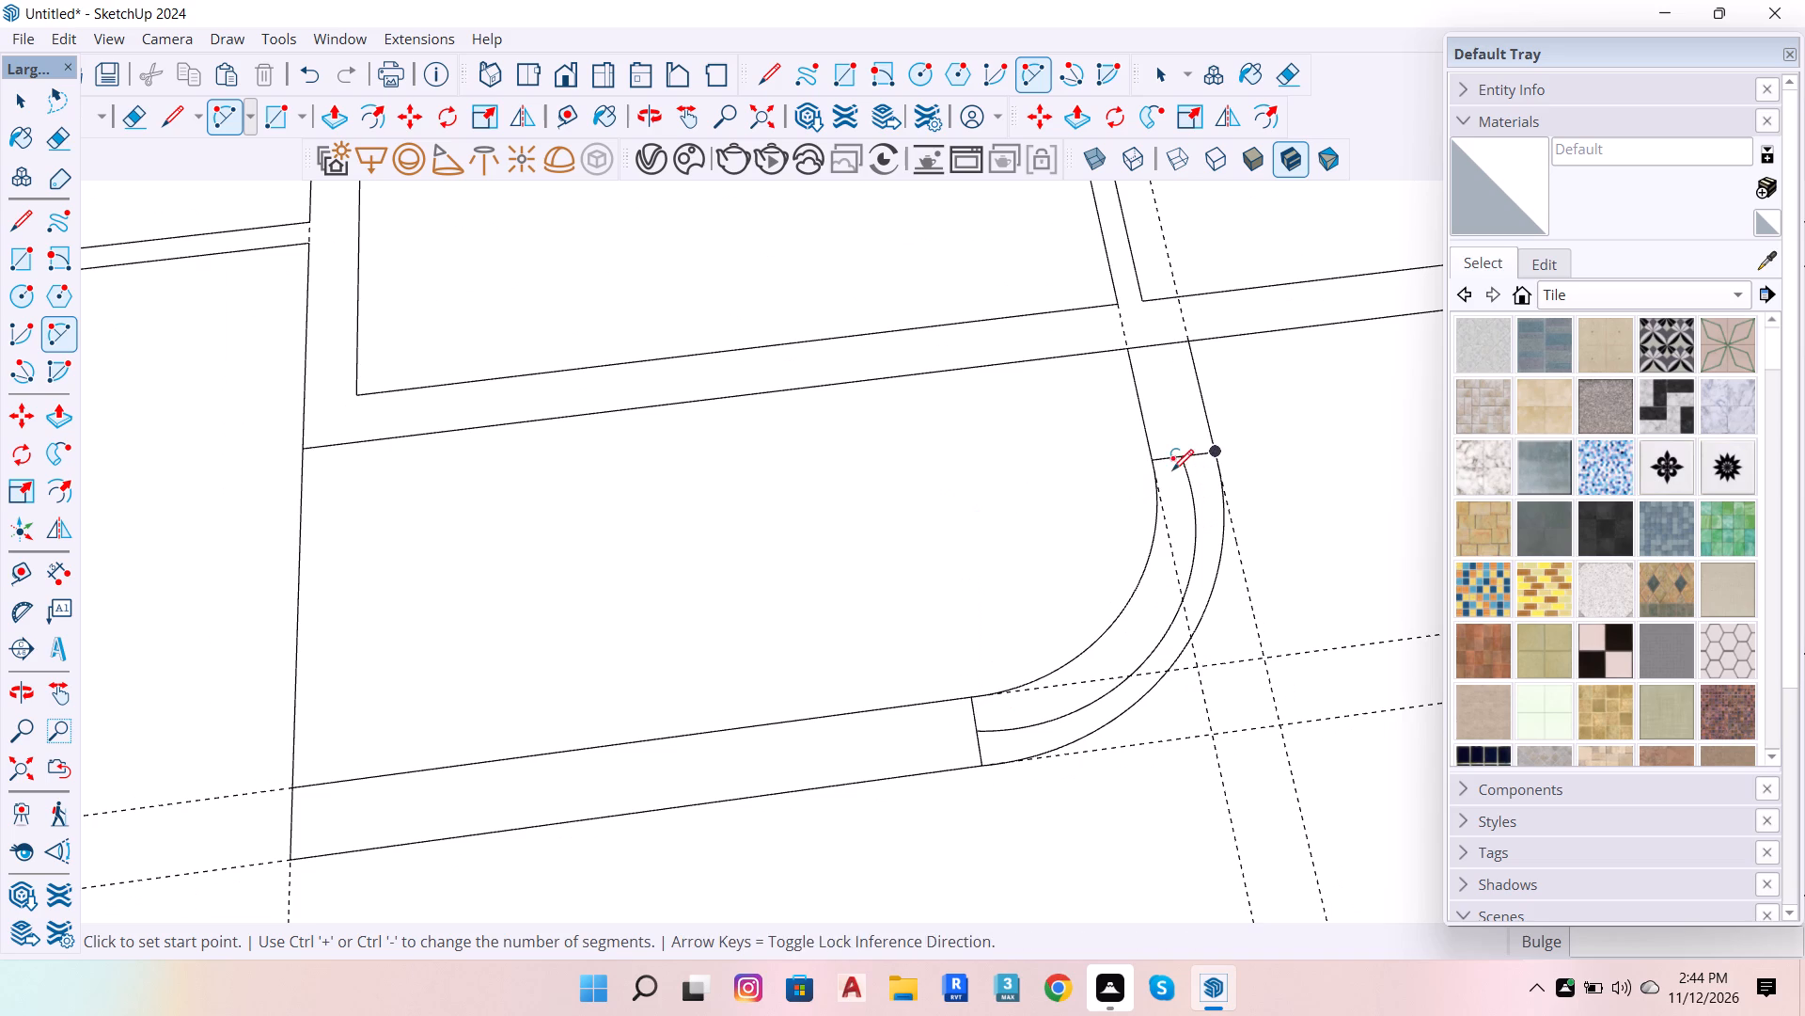
# Draw another two-point arc between the midpoints of the two wall end edges, with a slightly shallower bulge of about 1' 2 9/16".
pyautogui.click(1173, 459)
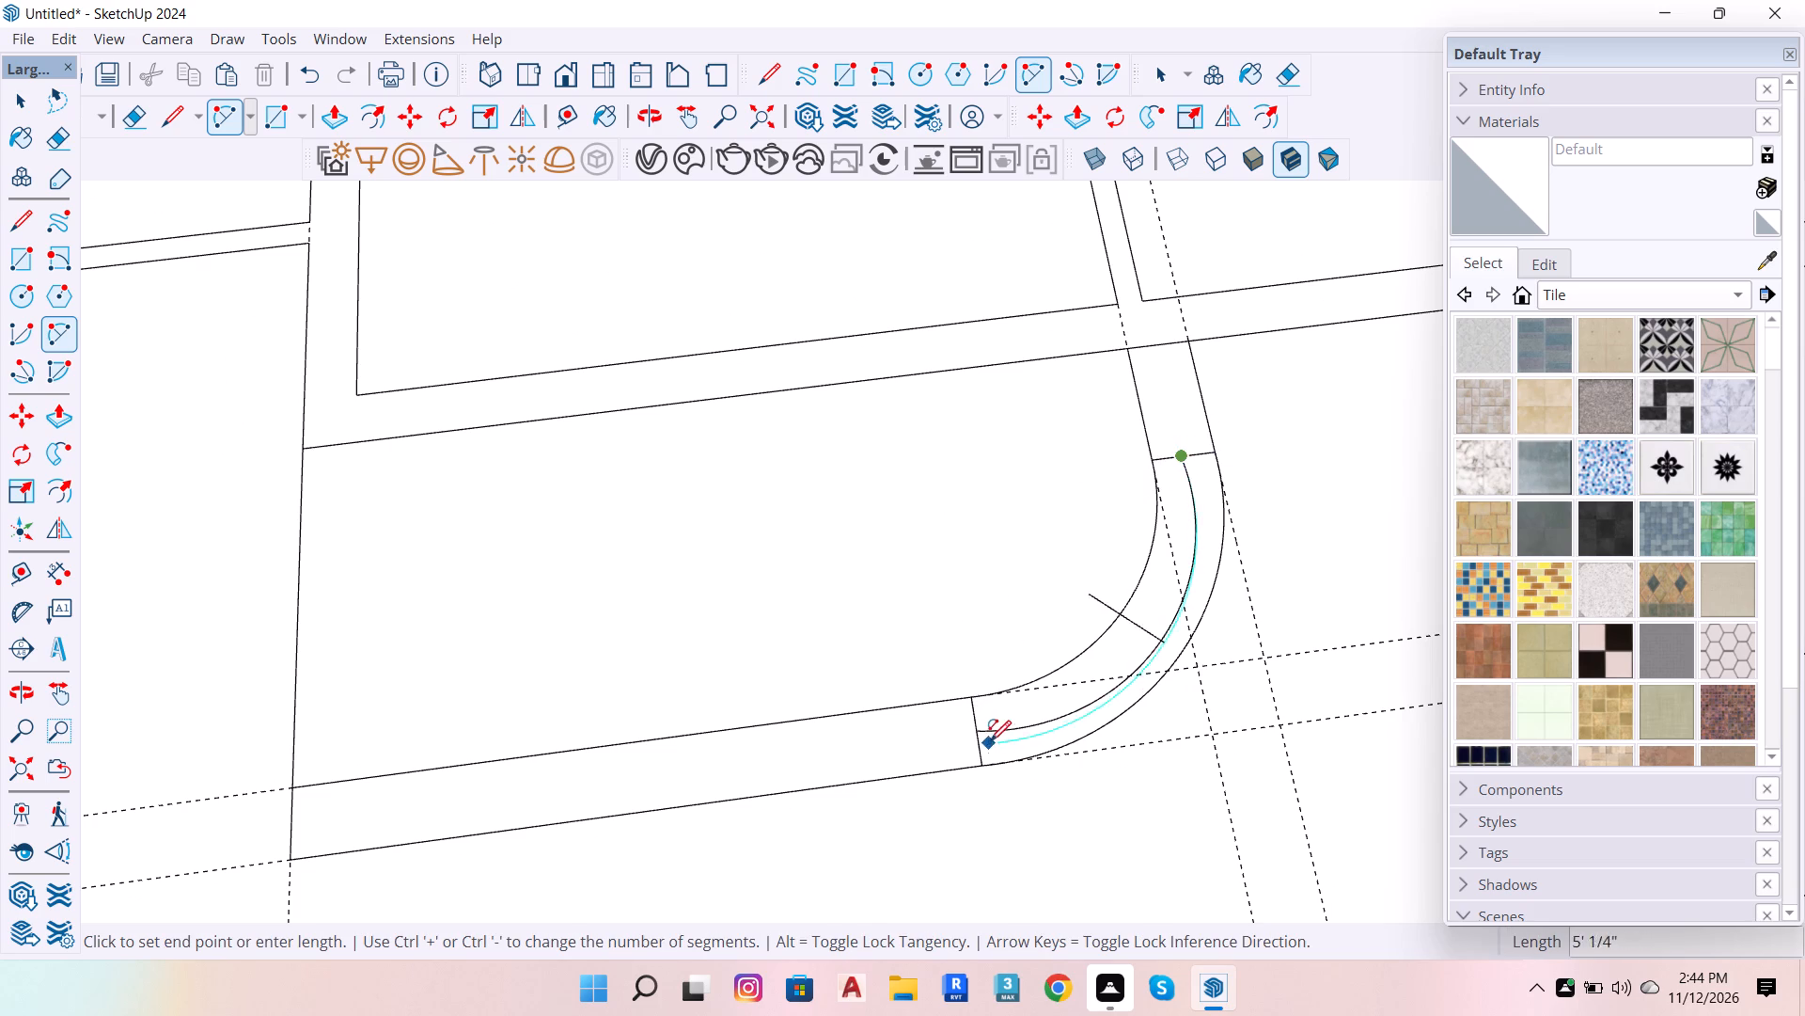
pyautogui.click(976, 729)
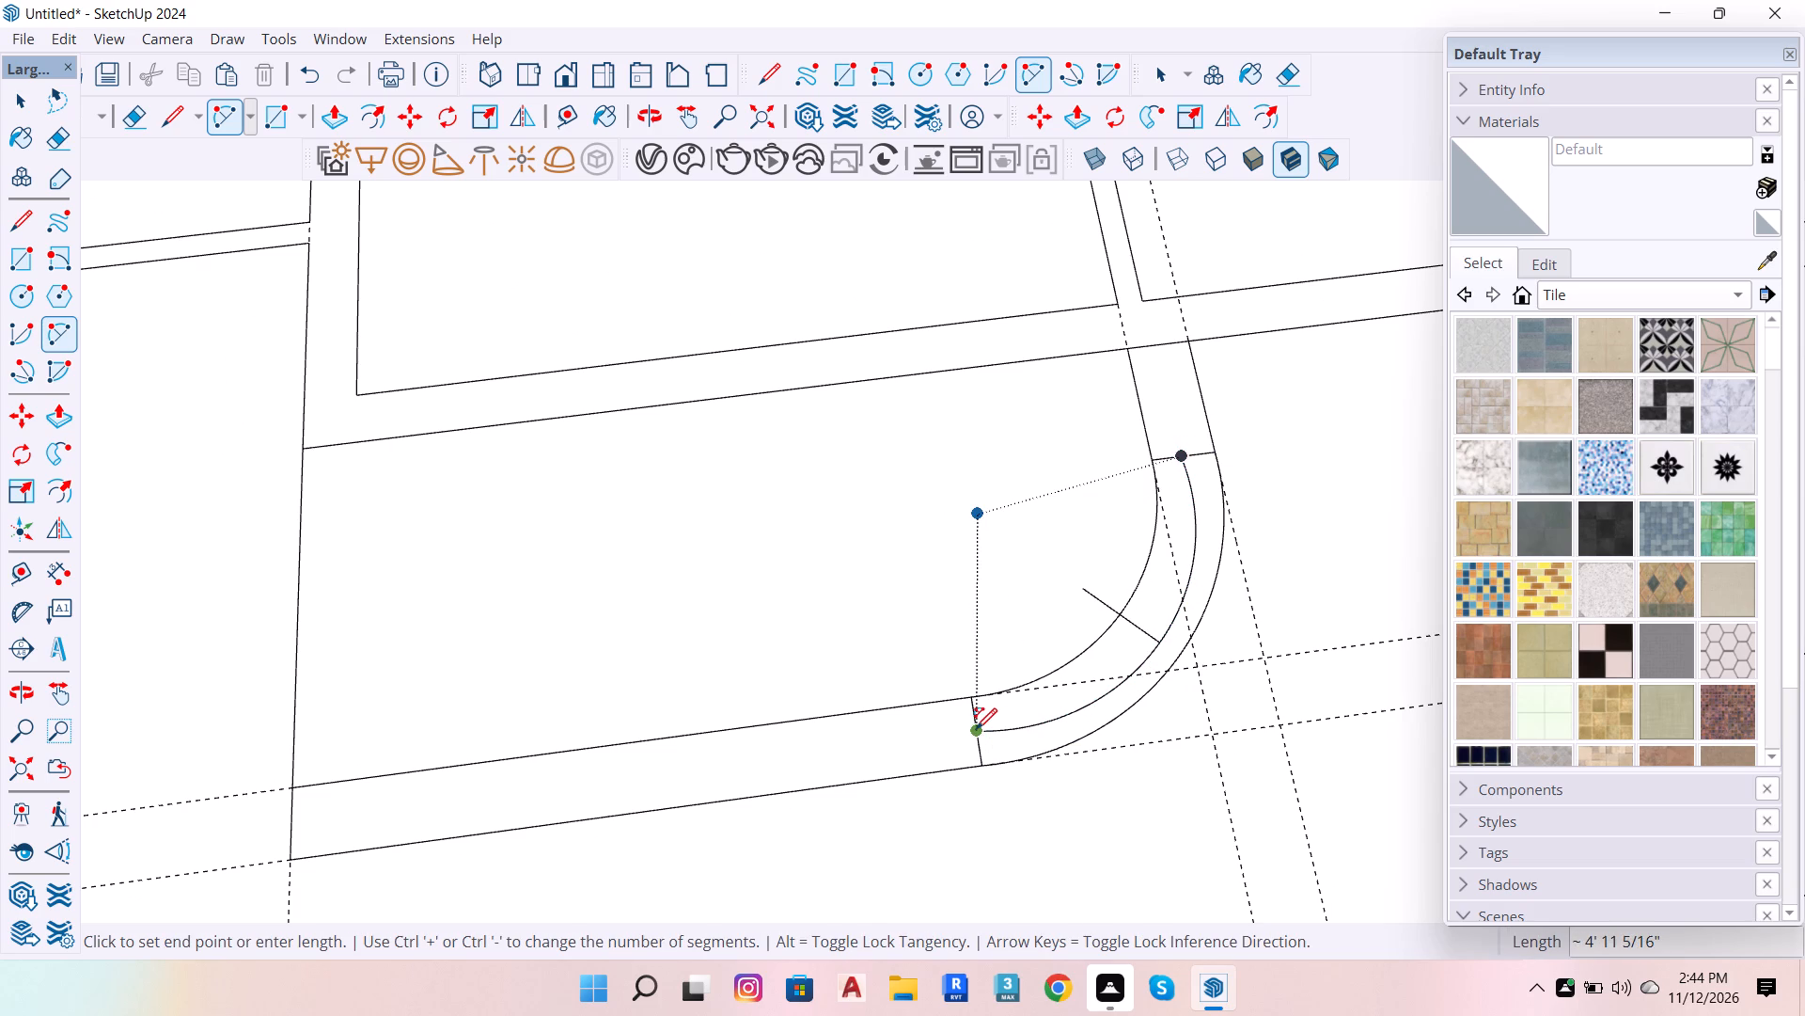
pyautogui.scroll(9, 1156, 639)
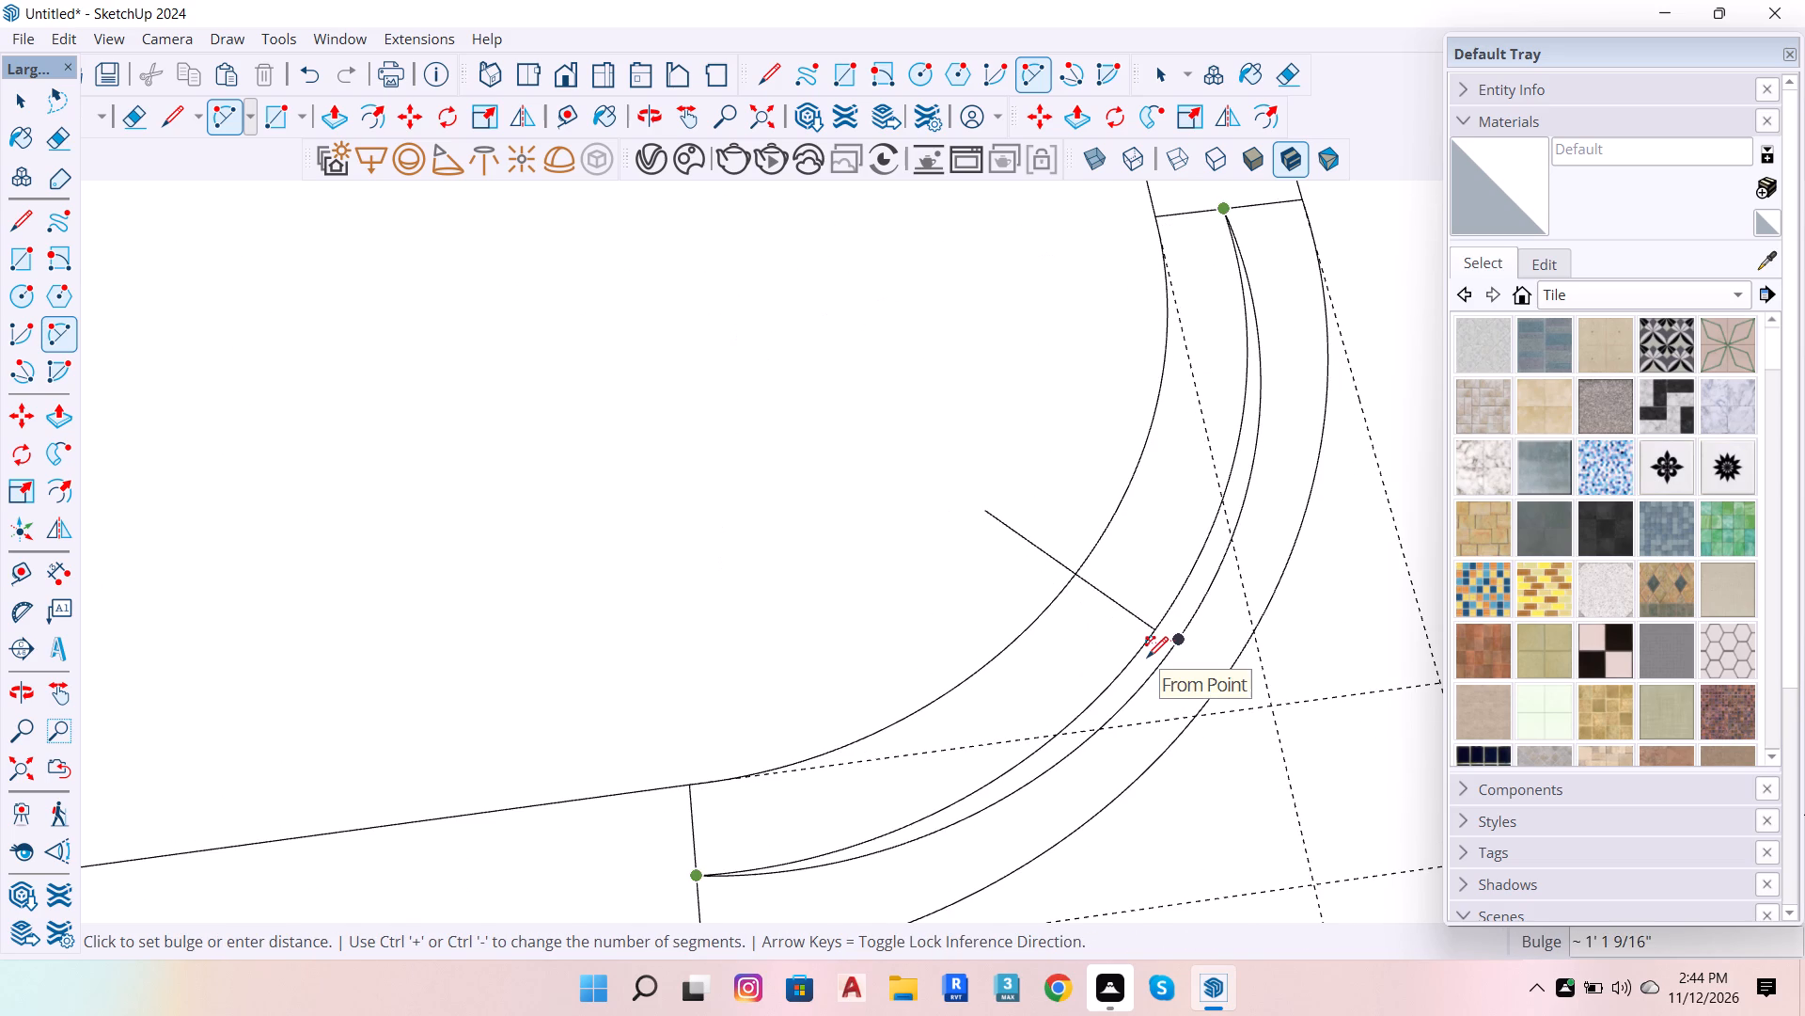
pyautogui.scroll(12, 1149, 658)
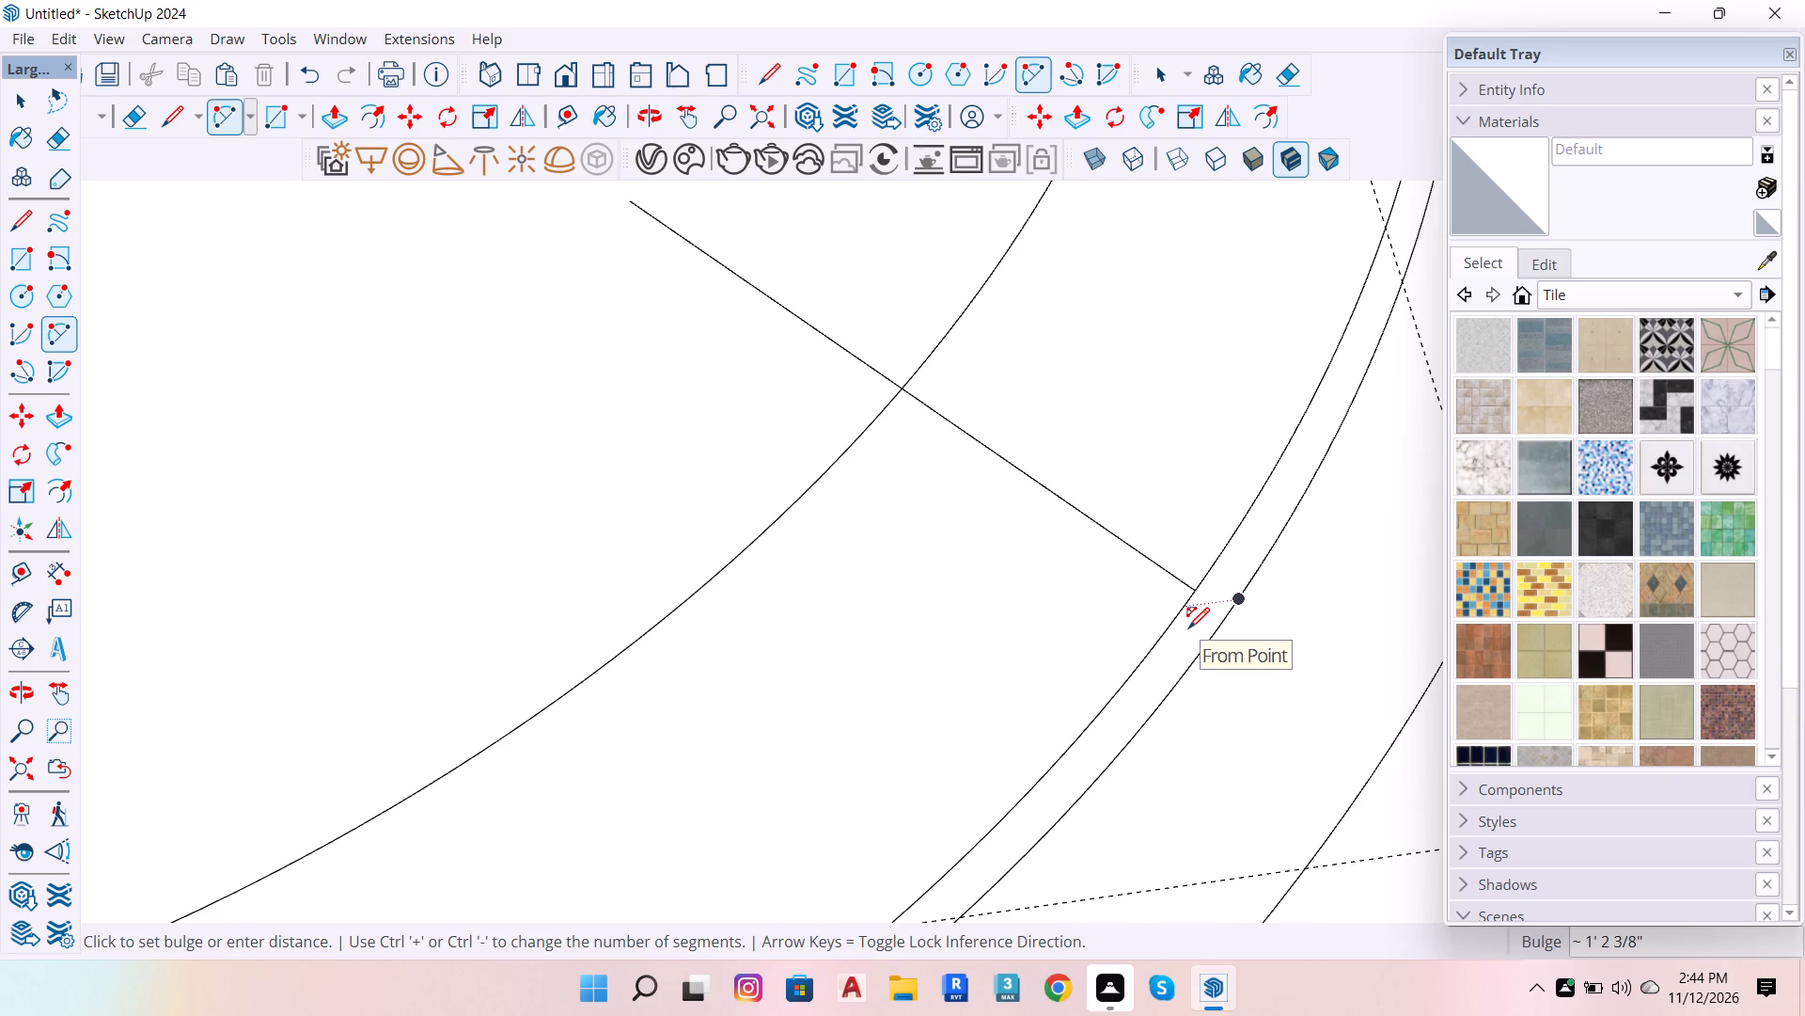
pyautogui.scroll(5, 1188, 628)
pyautogui.click(1208, 606)
pyautogui.scroll(-3, 1179, 614)
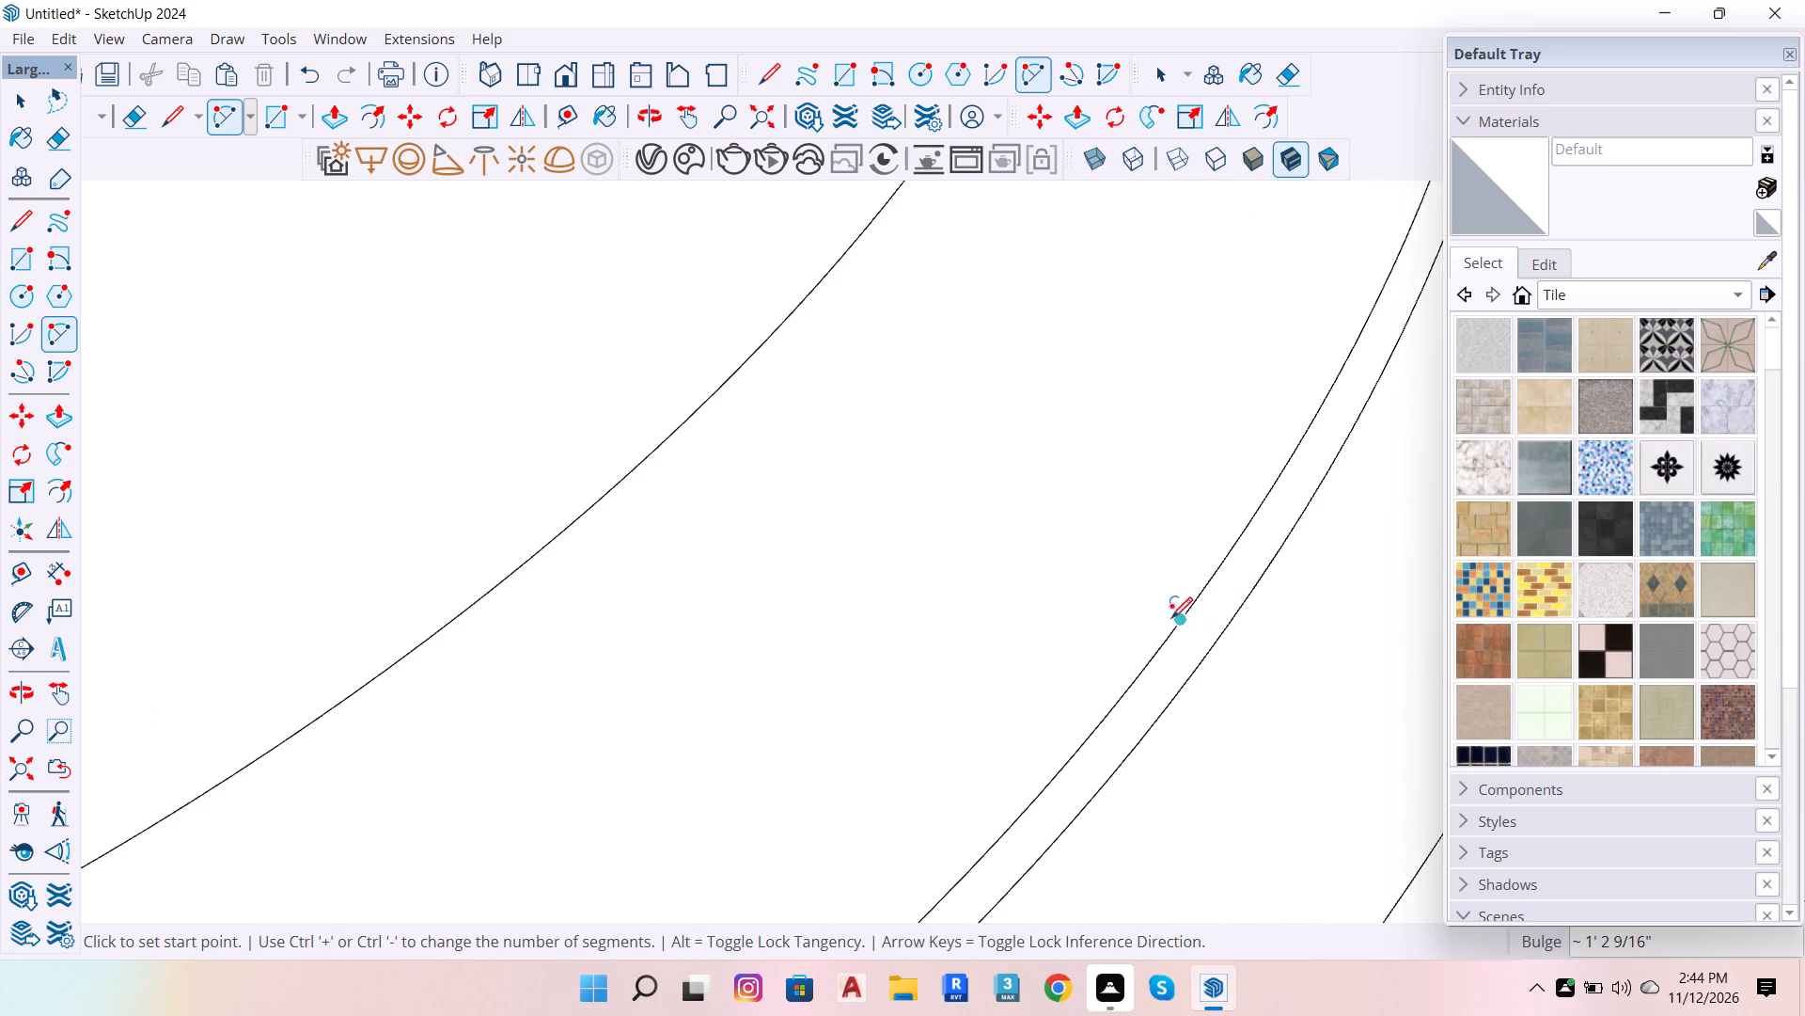
pyautogui.scroll(-11, 1171, 618)
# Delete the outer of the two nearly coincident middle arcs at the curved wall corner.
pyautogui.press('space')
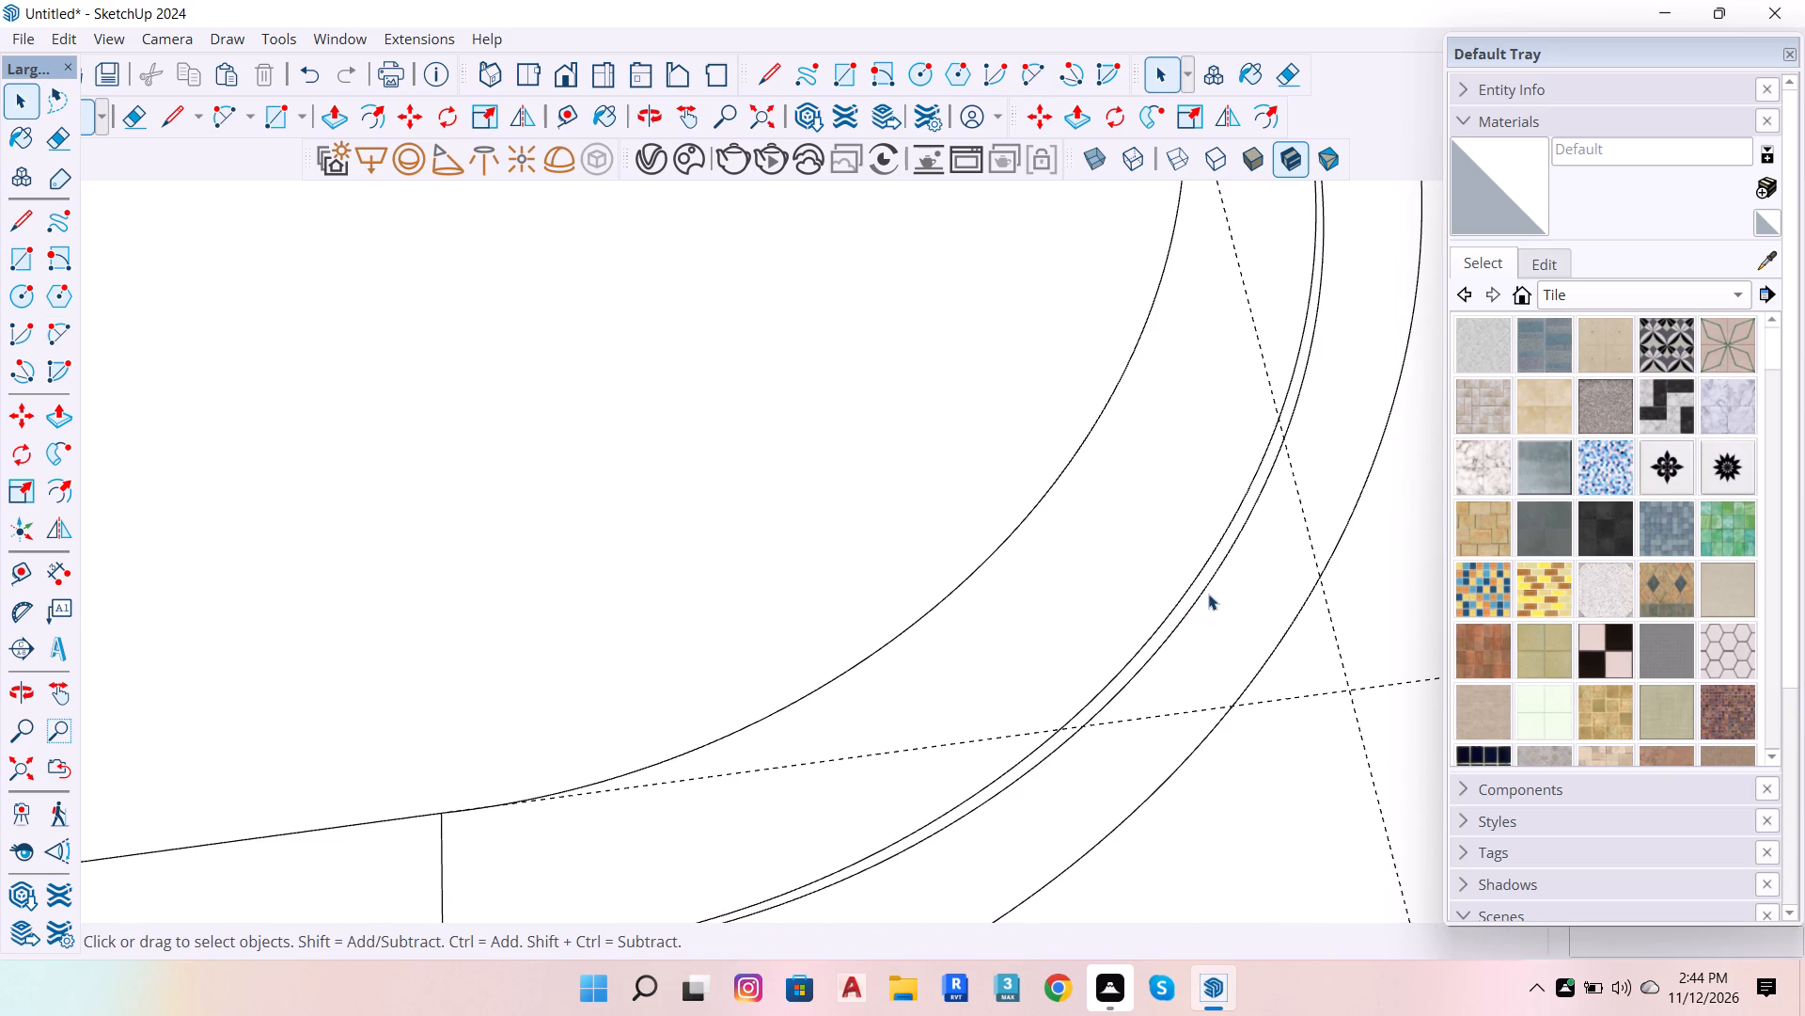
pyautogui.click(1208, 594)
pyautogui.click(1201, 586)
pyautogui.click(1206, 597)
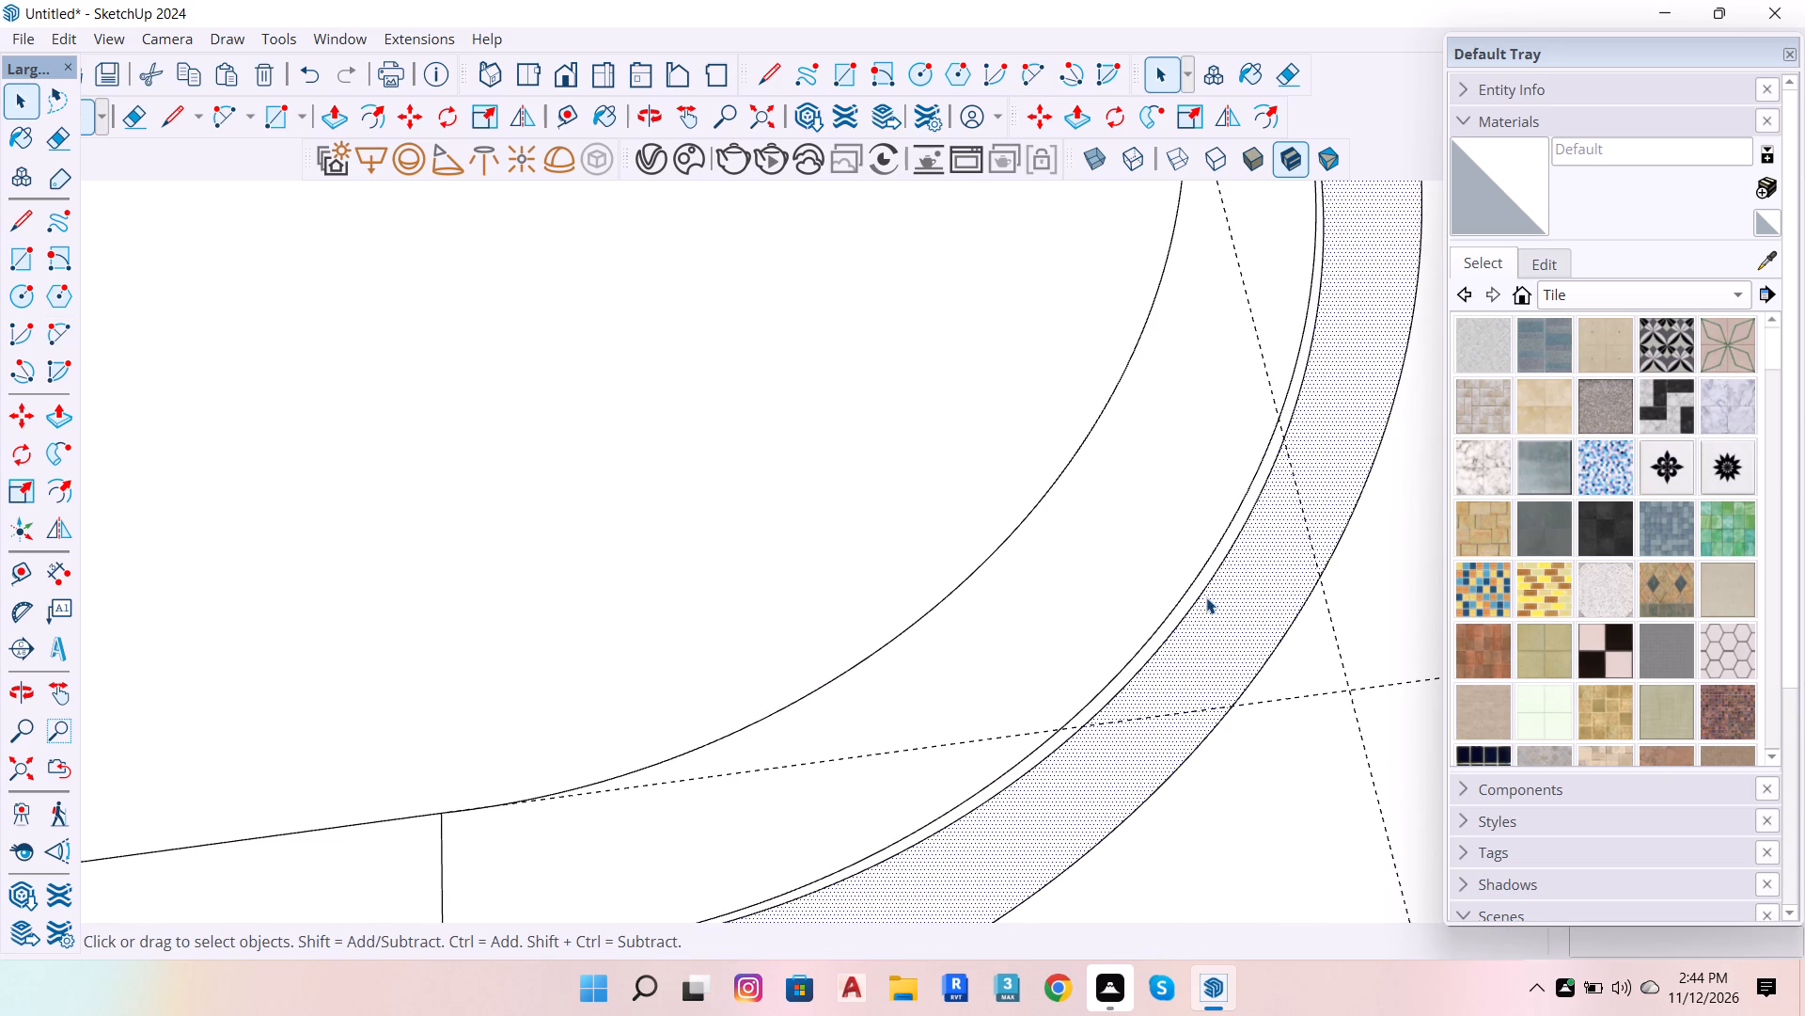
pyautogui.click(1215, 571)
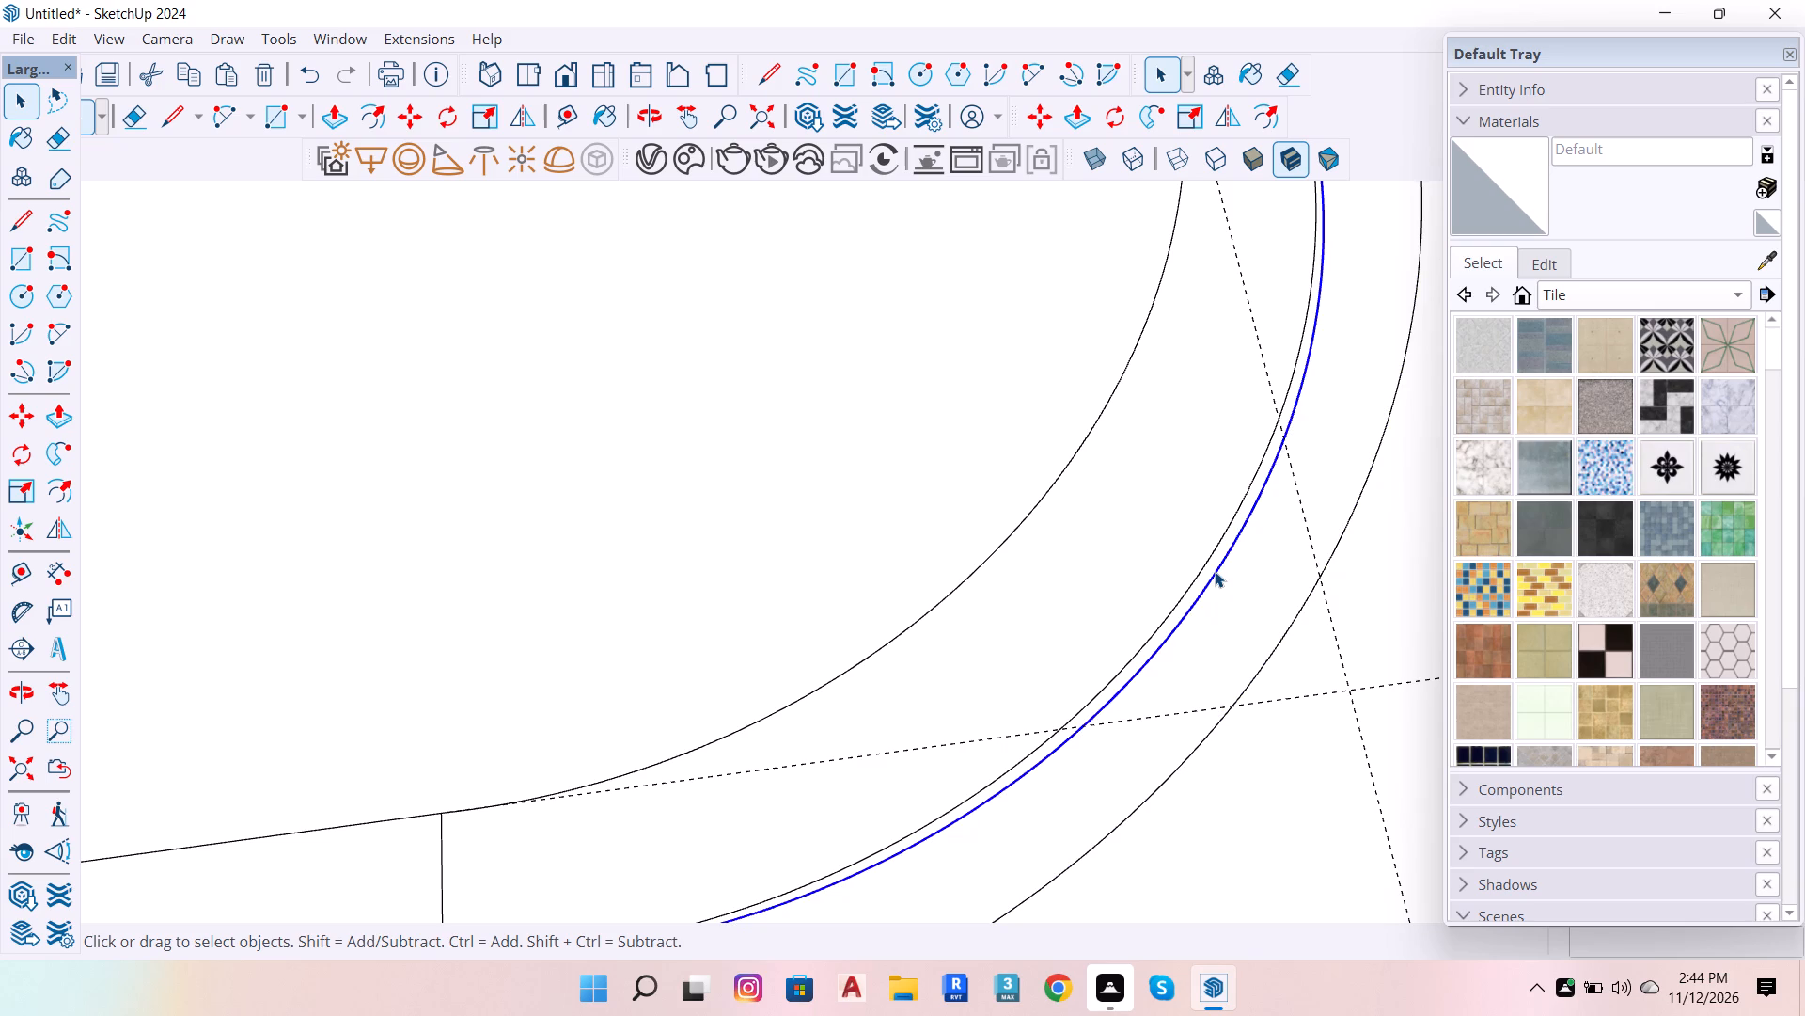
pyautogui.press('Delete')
# Draw a two-point arc with about 1' 3" bulge joining the inner end corners of the horizontal strip and the vertical stub.
pyautogui.scroll(-13, 1210, 580)
pyautogui.scroll(4, 1258, 389)
pyautogui.scroll(-5, 1252, 424)
pyautogui.scroll(3, 1112, 687)
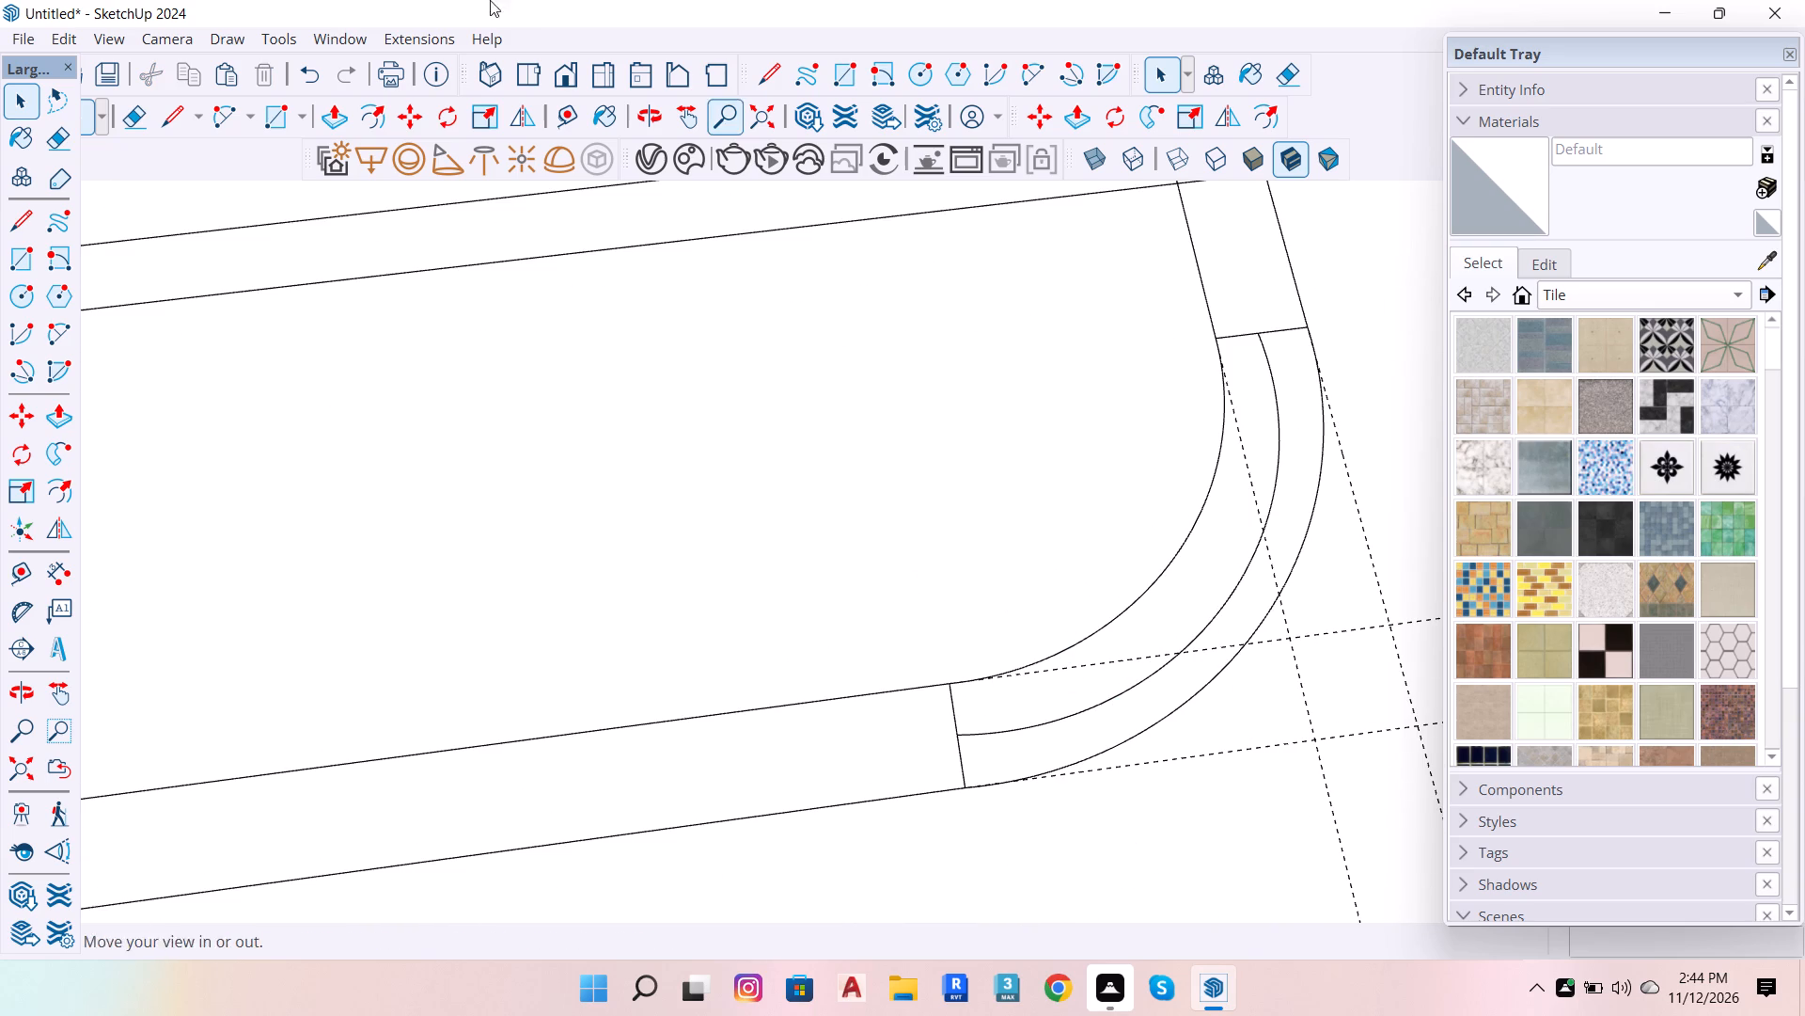
pyautogui.click(52, 343)
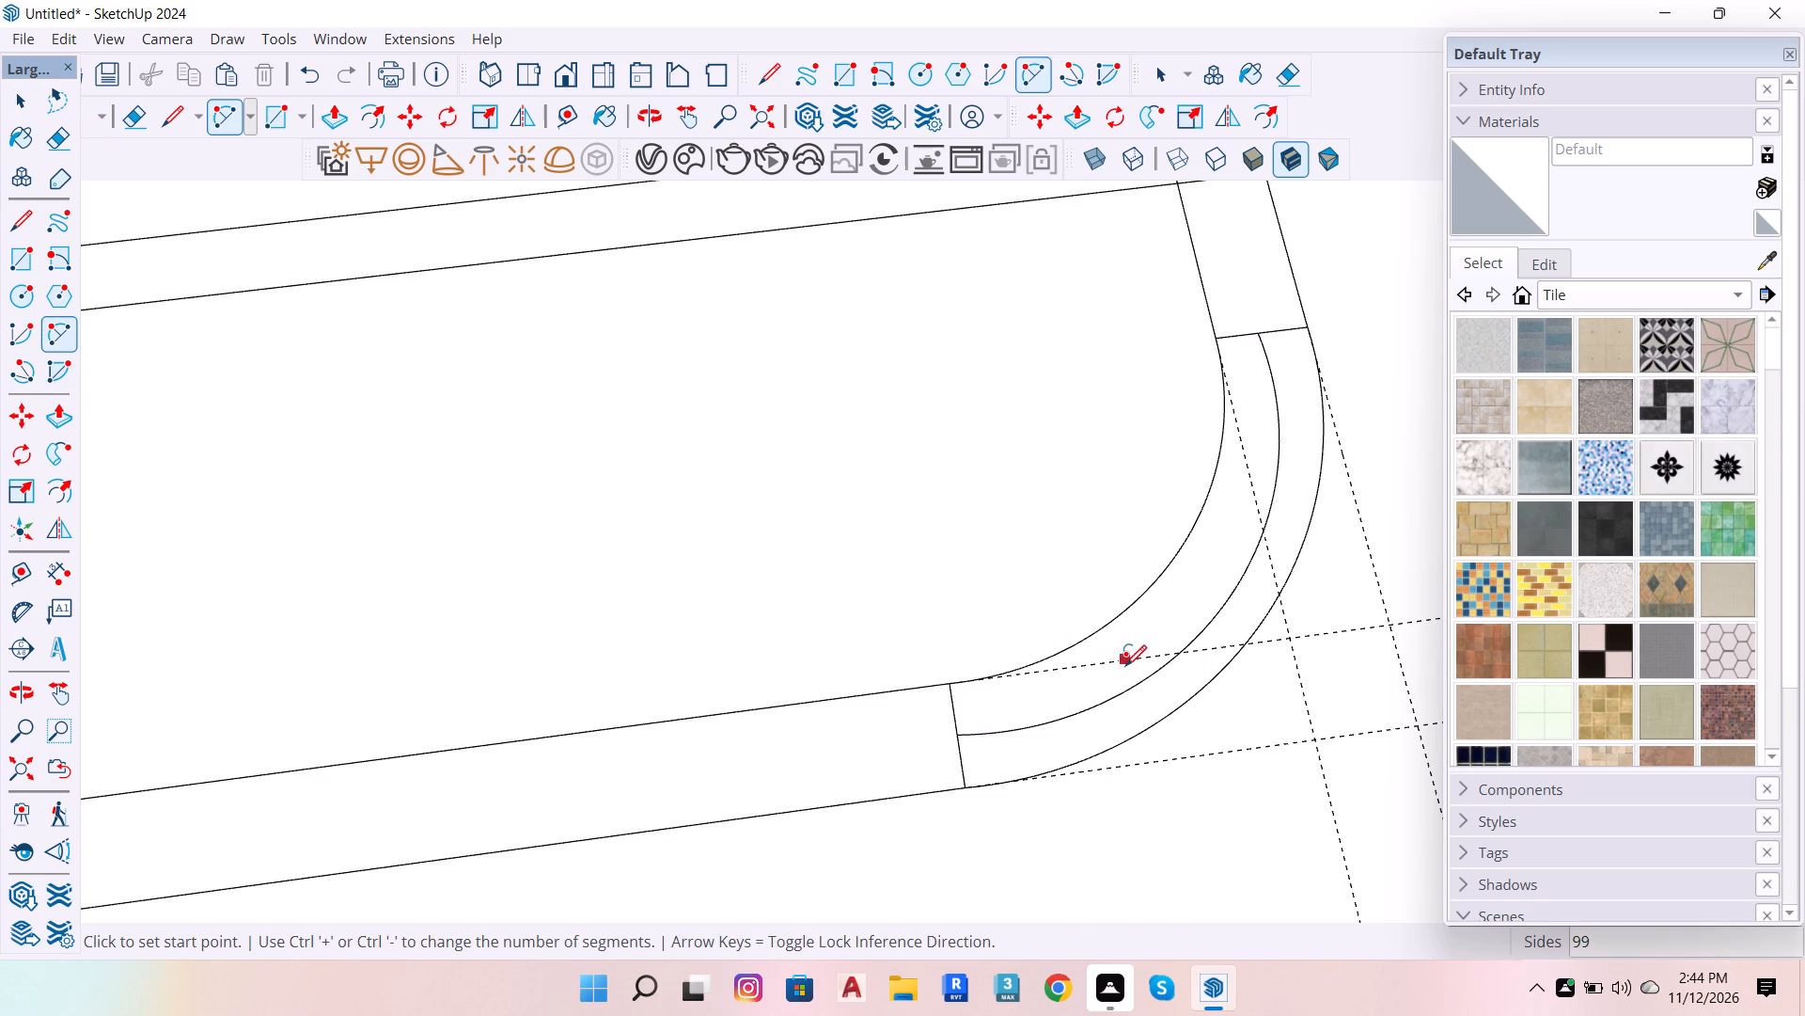
pyautogui.click(952, 687)
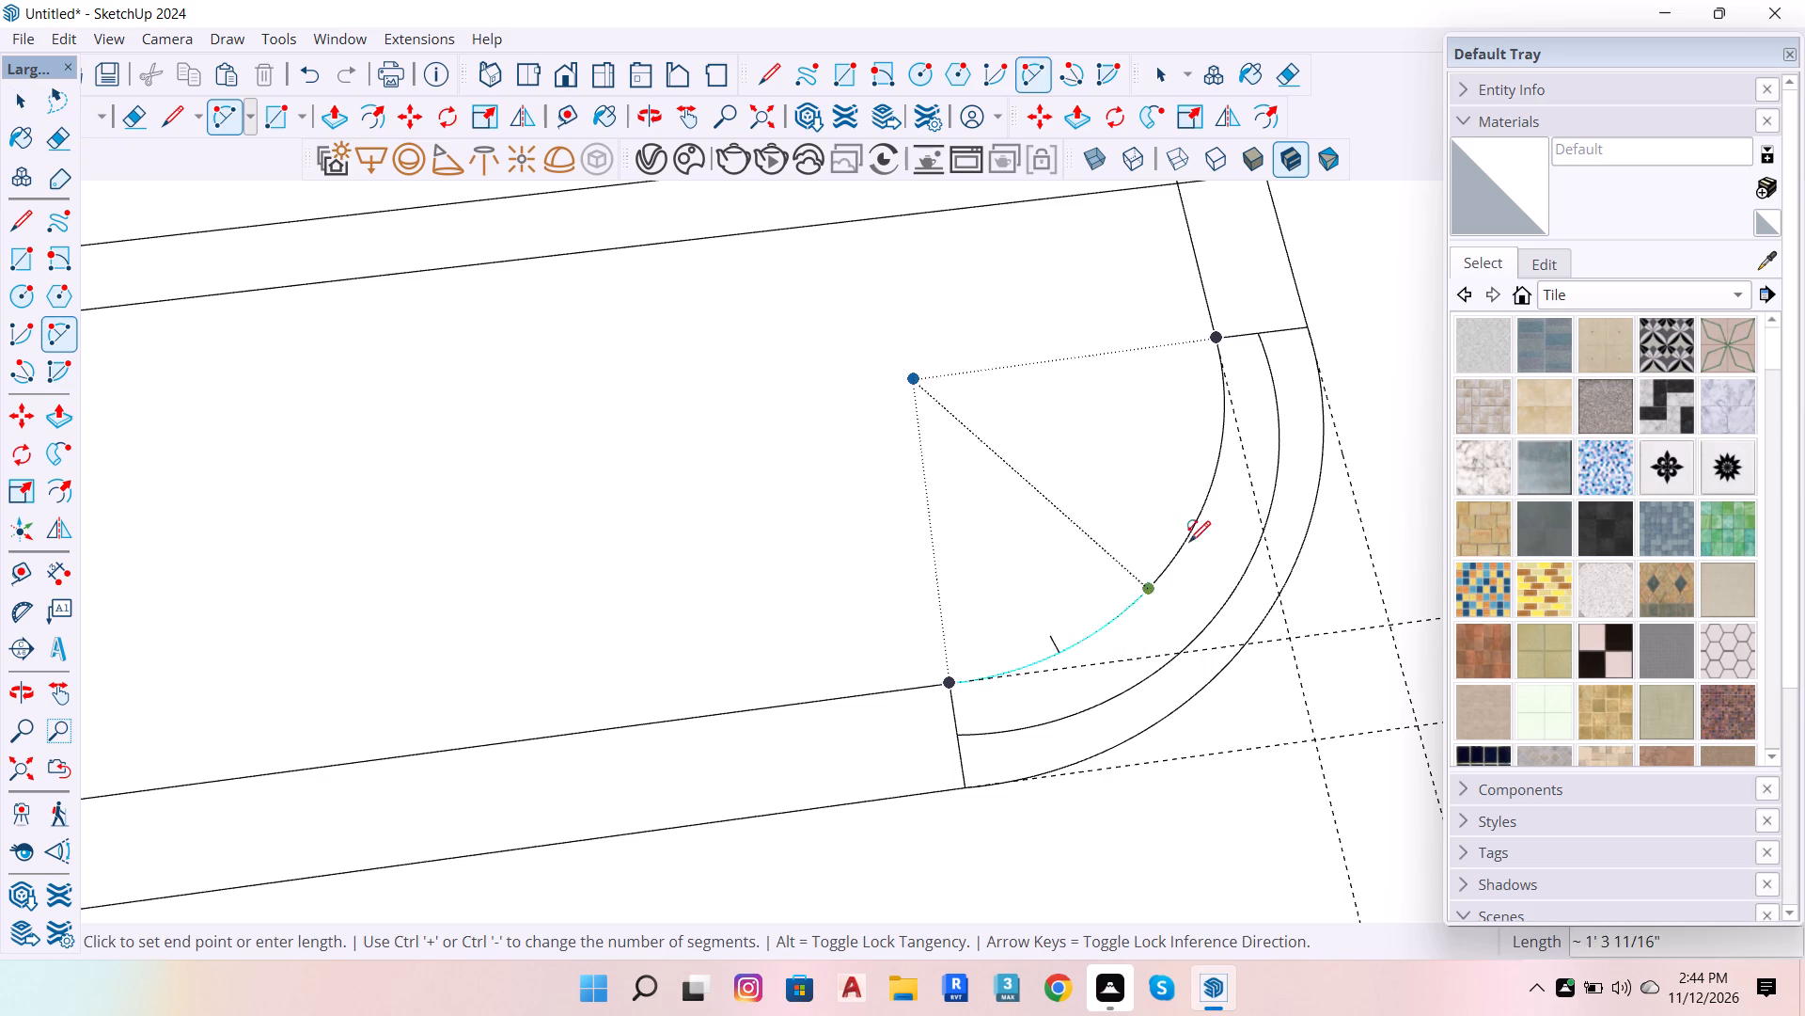
pyautogui.click(1218, 335)
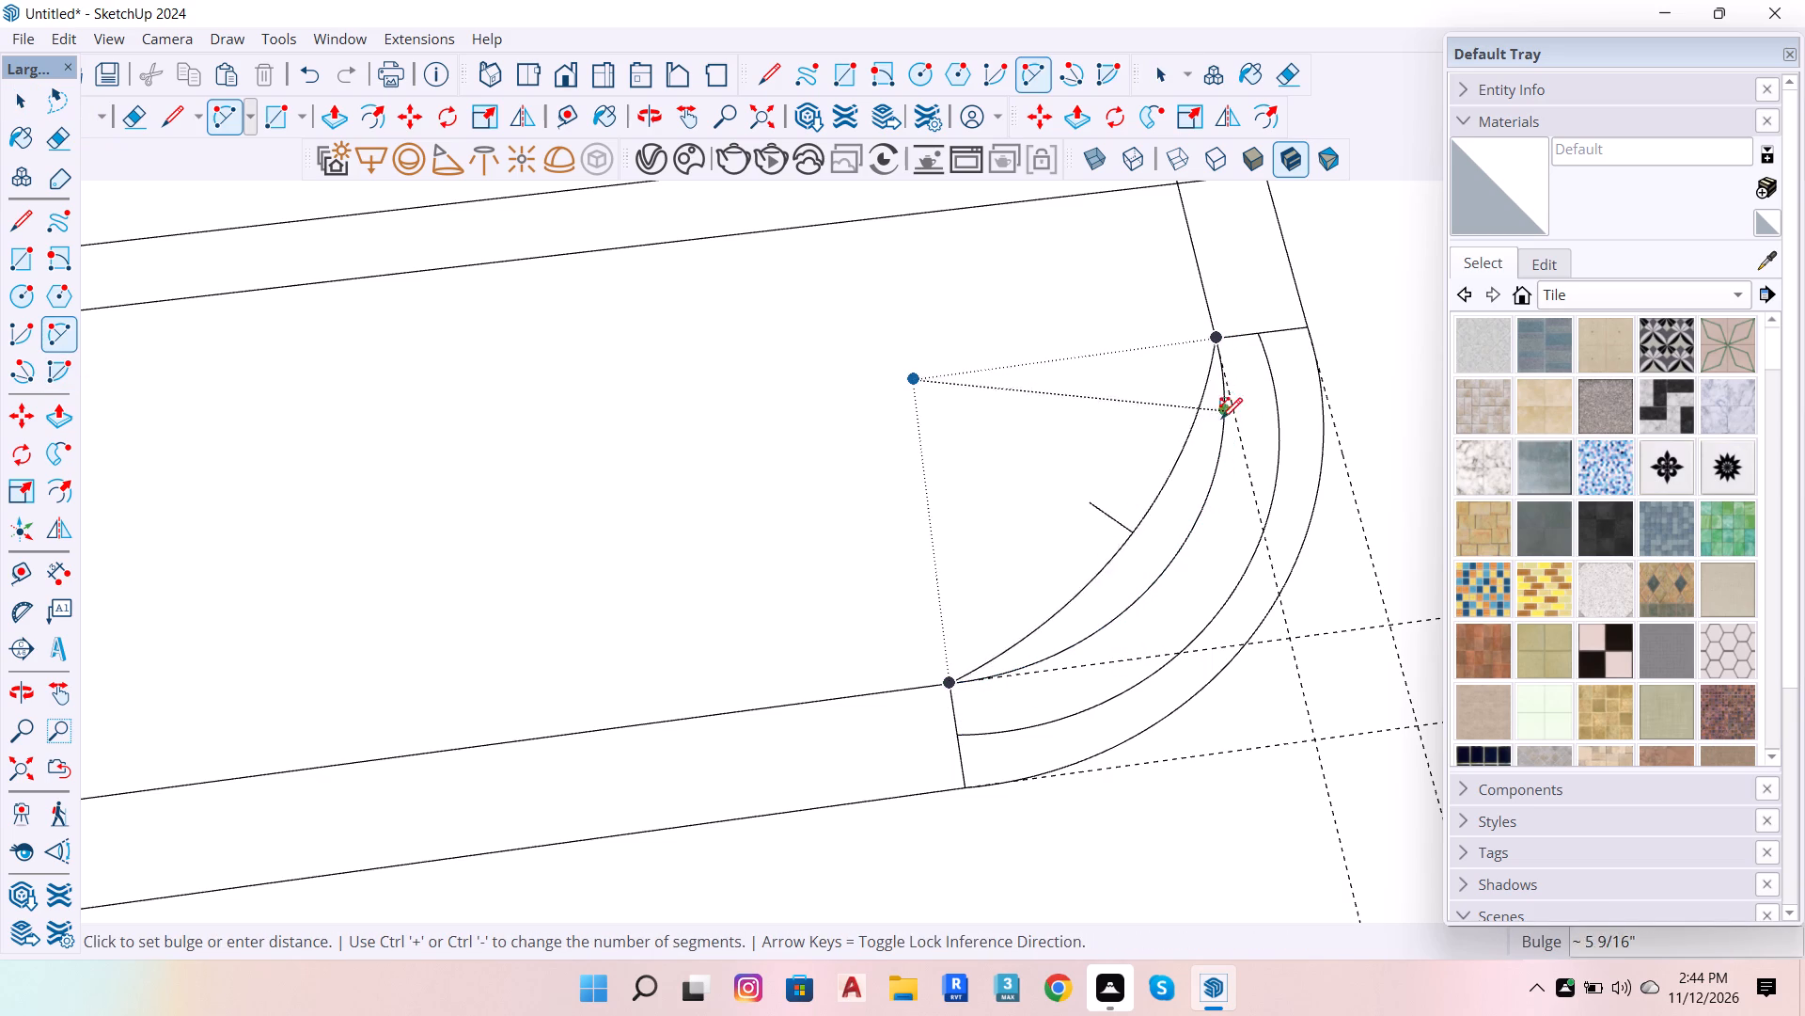
pyautogui.scroll(4, 1246, 485)
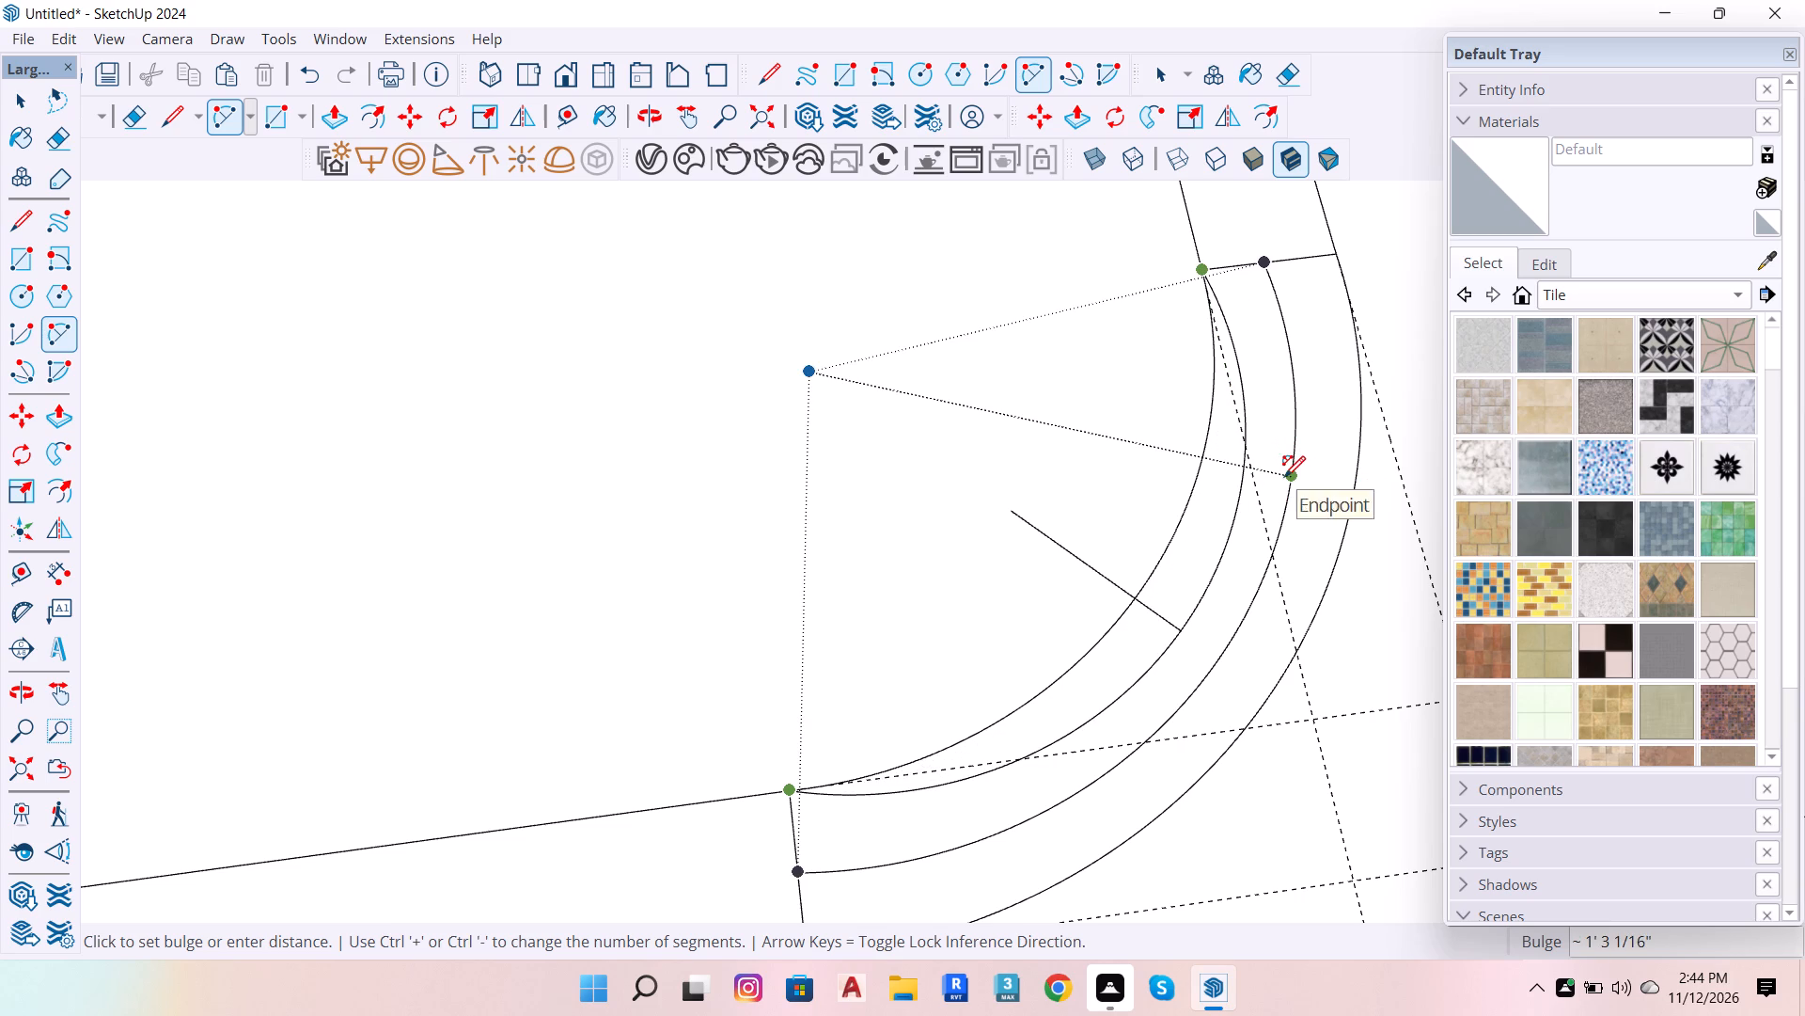
pyautogui.click(1284, 477)
pyautogui.scroll(-6, 1248, 498)
pyautogui.scroll(4, 1210, 509)
# Select the shallower original arc between the inner end corners of the curved wall corner.
pyautogui.press('space')
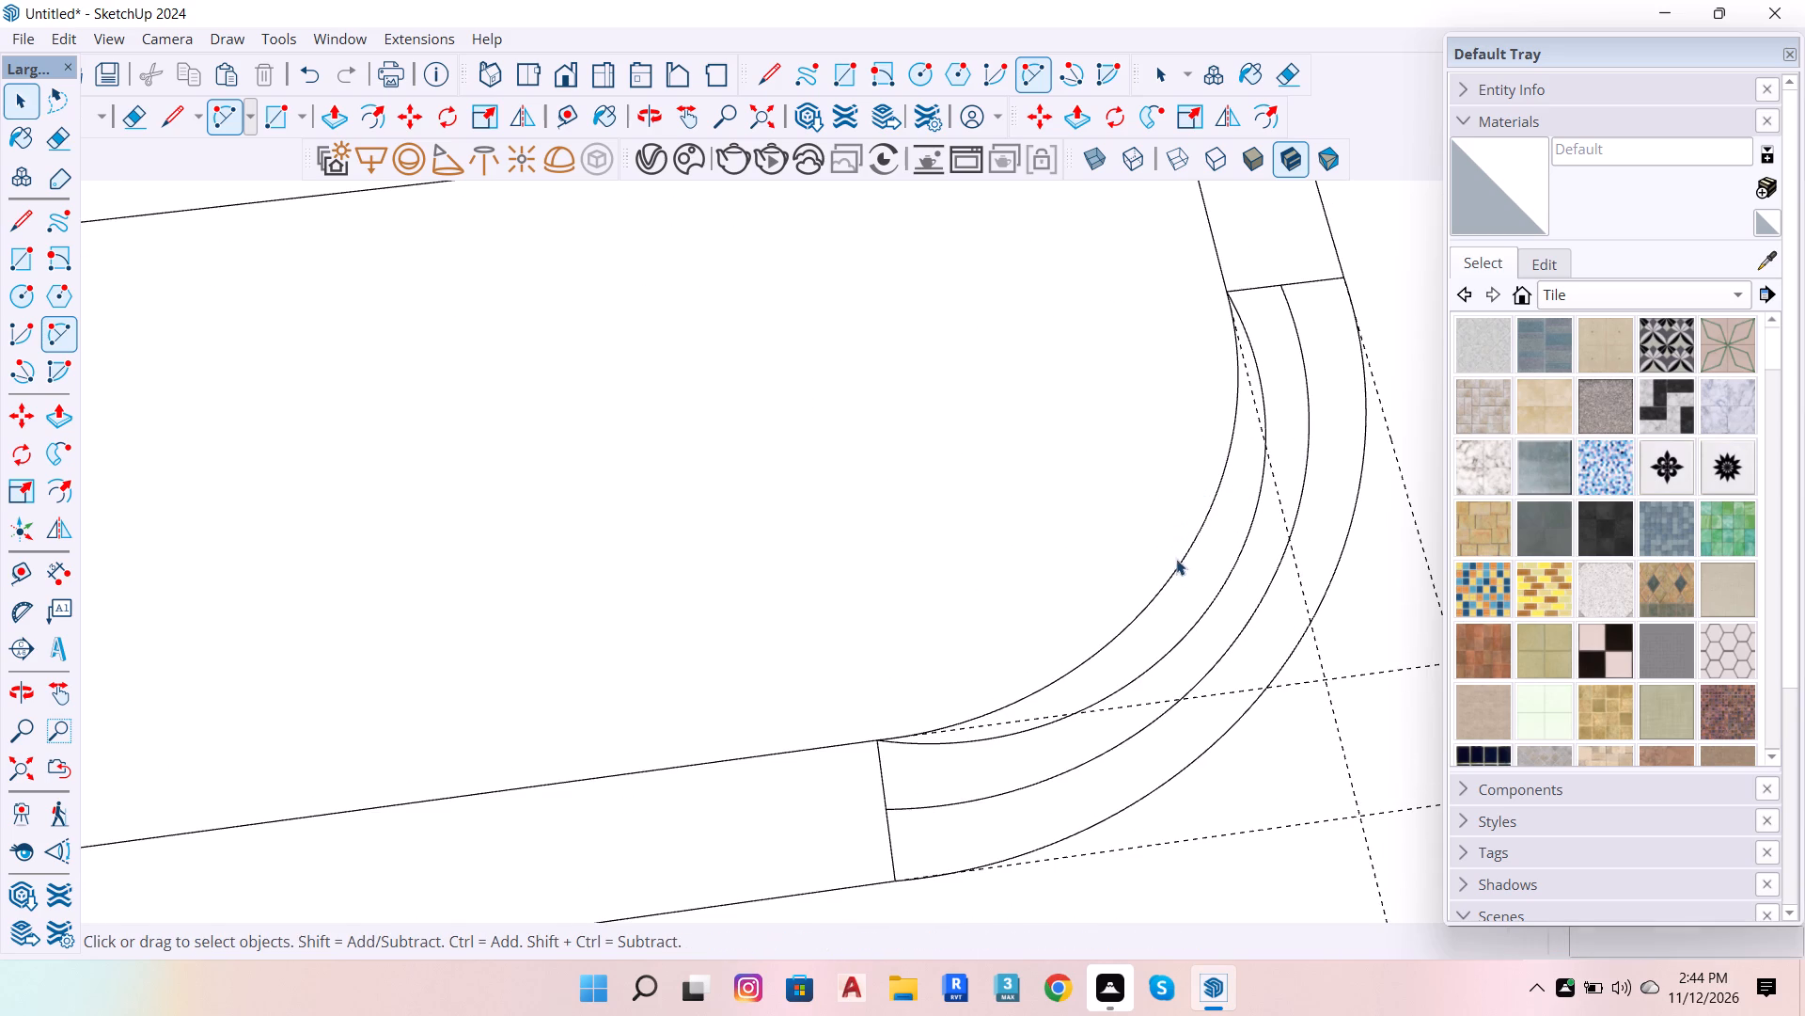
pyautogui.click(1203, 531)
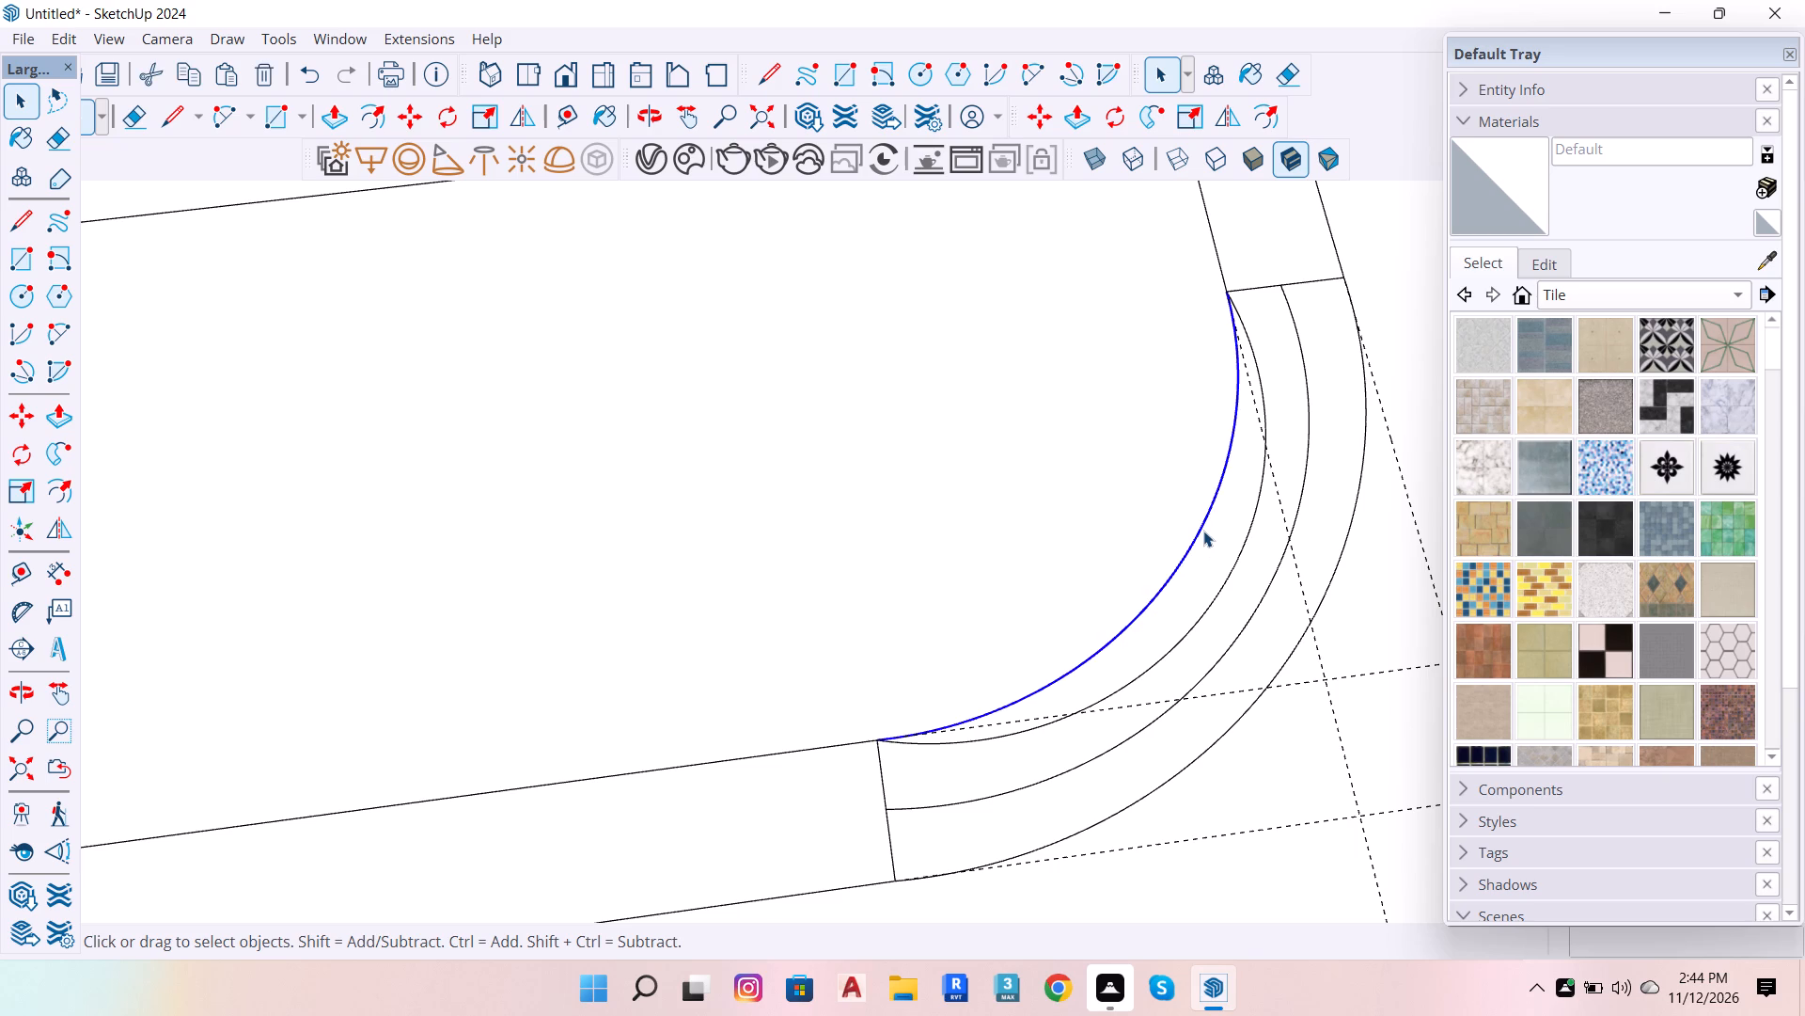
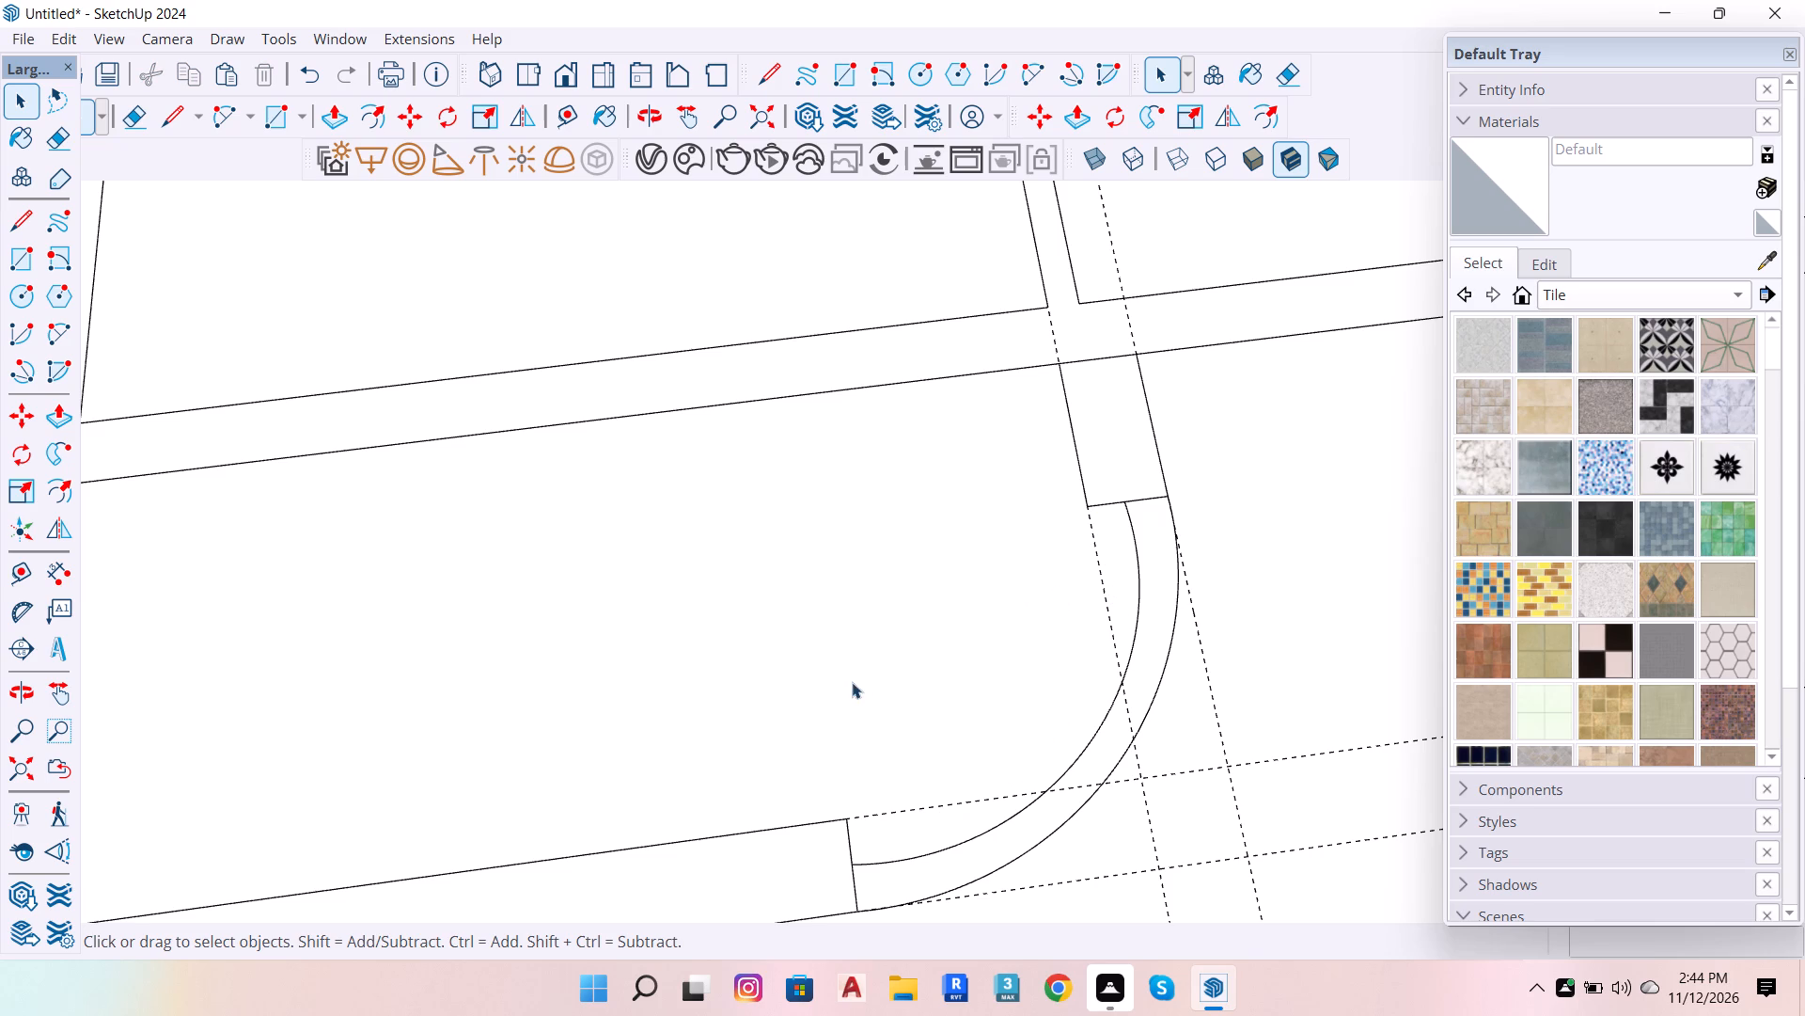
# Draw a two-point arc with about 1' 2 3/4" bulge between the inner end corners of the horizontal strip and the vertical stub.
pyautogui.click(46, 324)
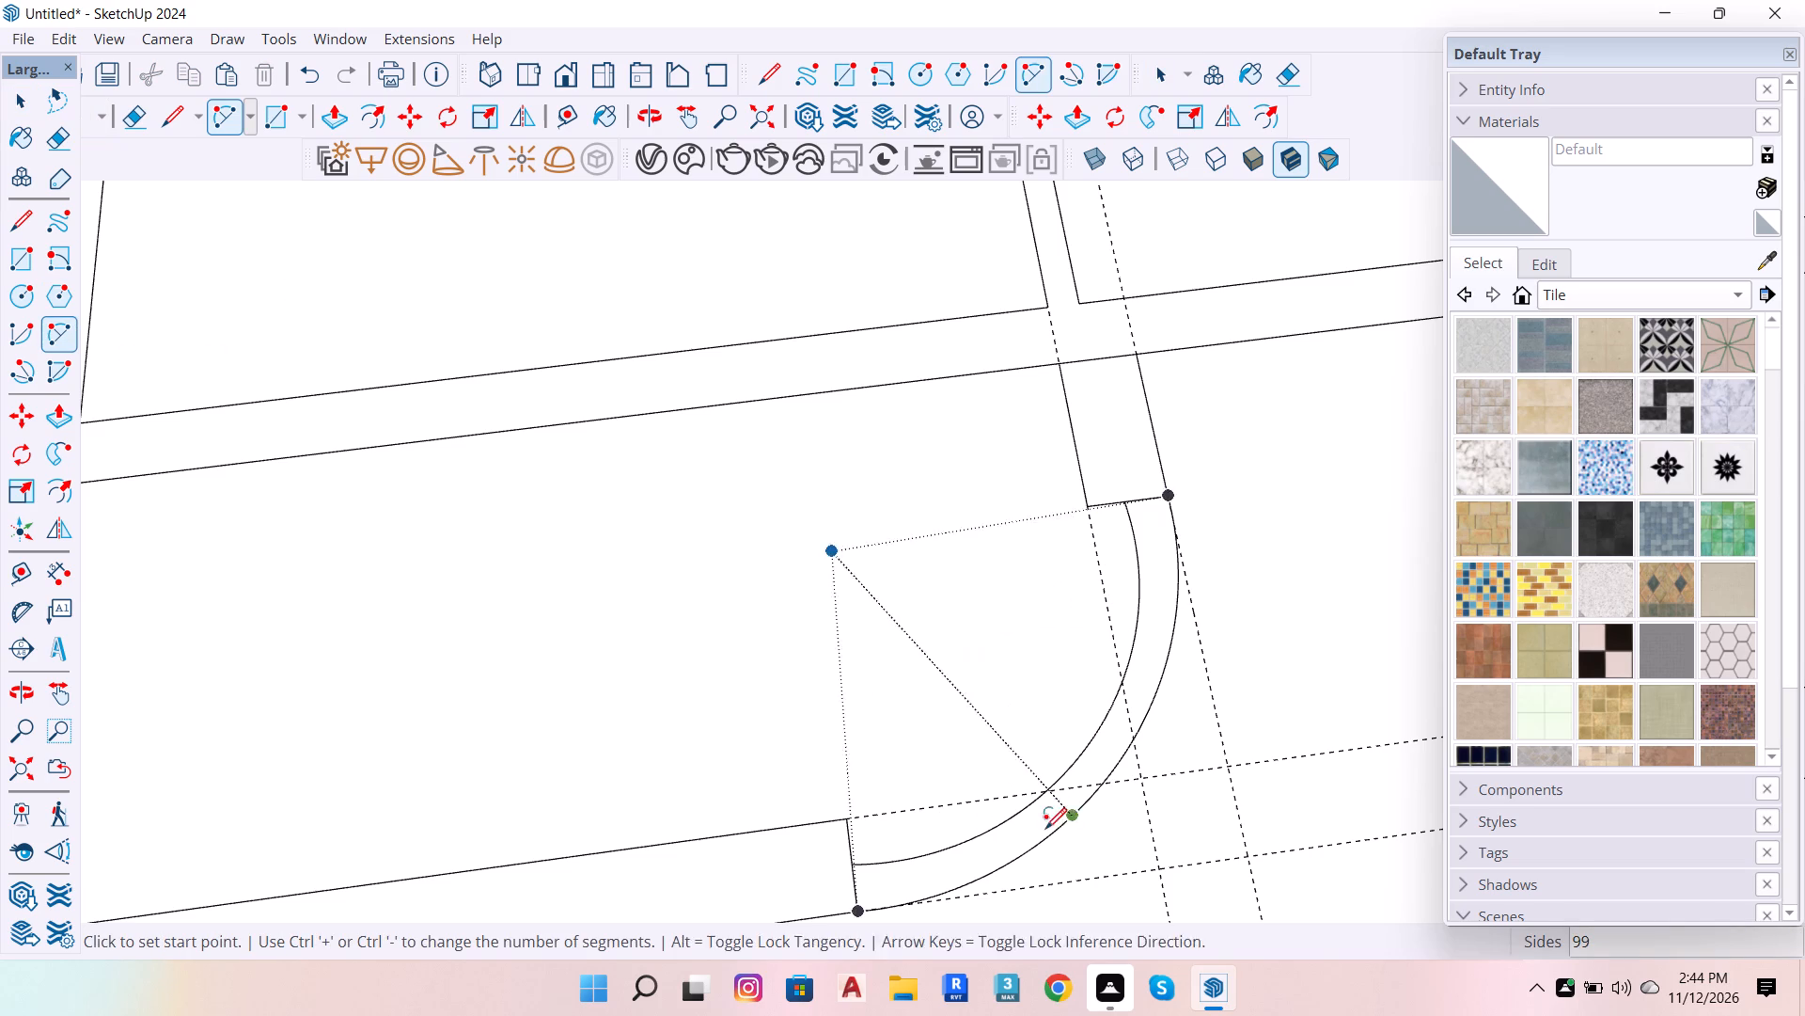
pyautogui.click(850, 823)
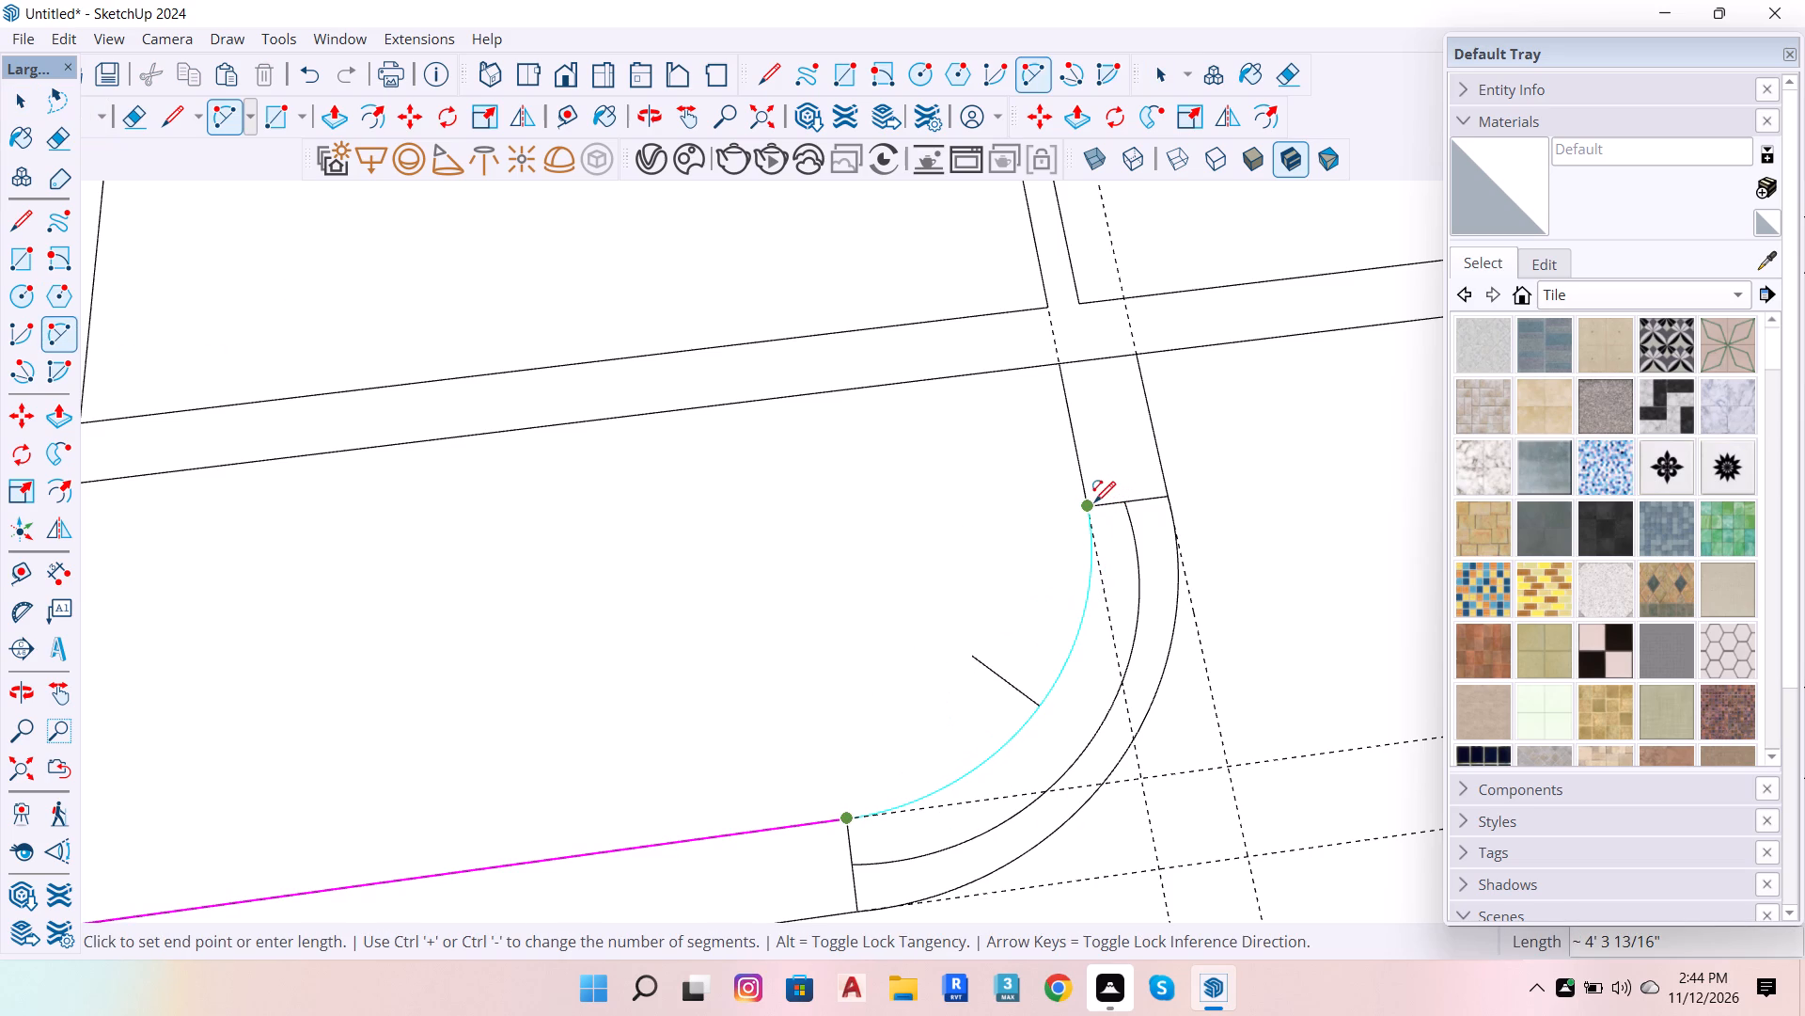
pyautogui.click(1094, 502)
pyautogui.scroll(5, 1125, 608)
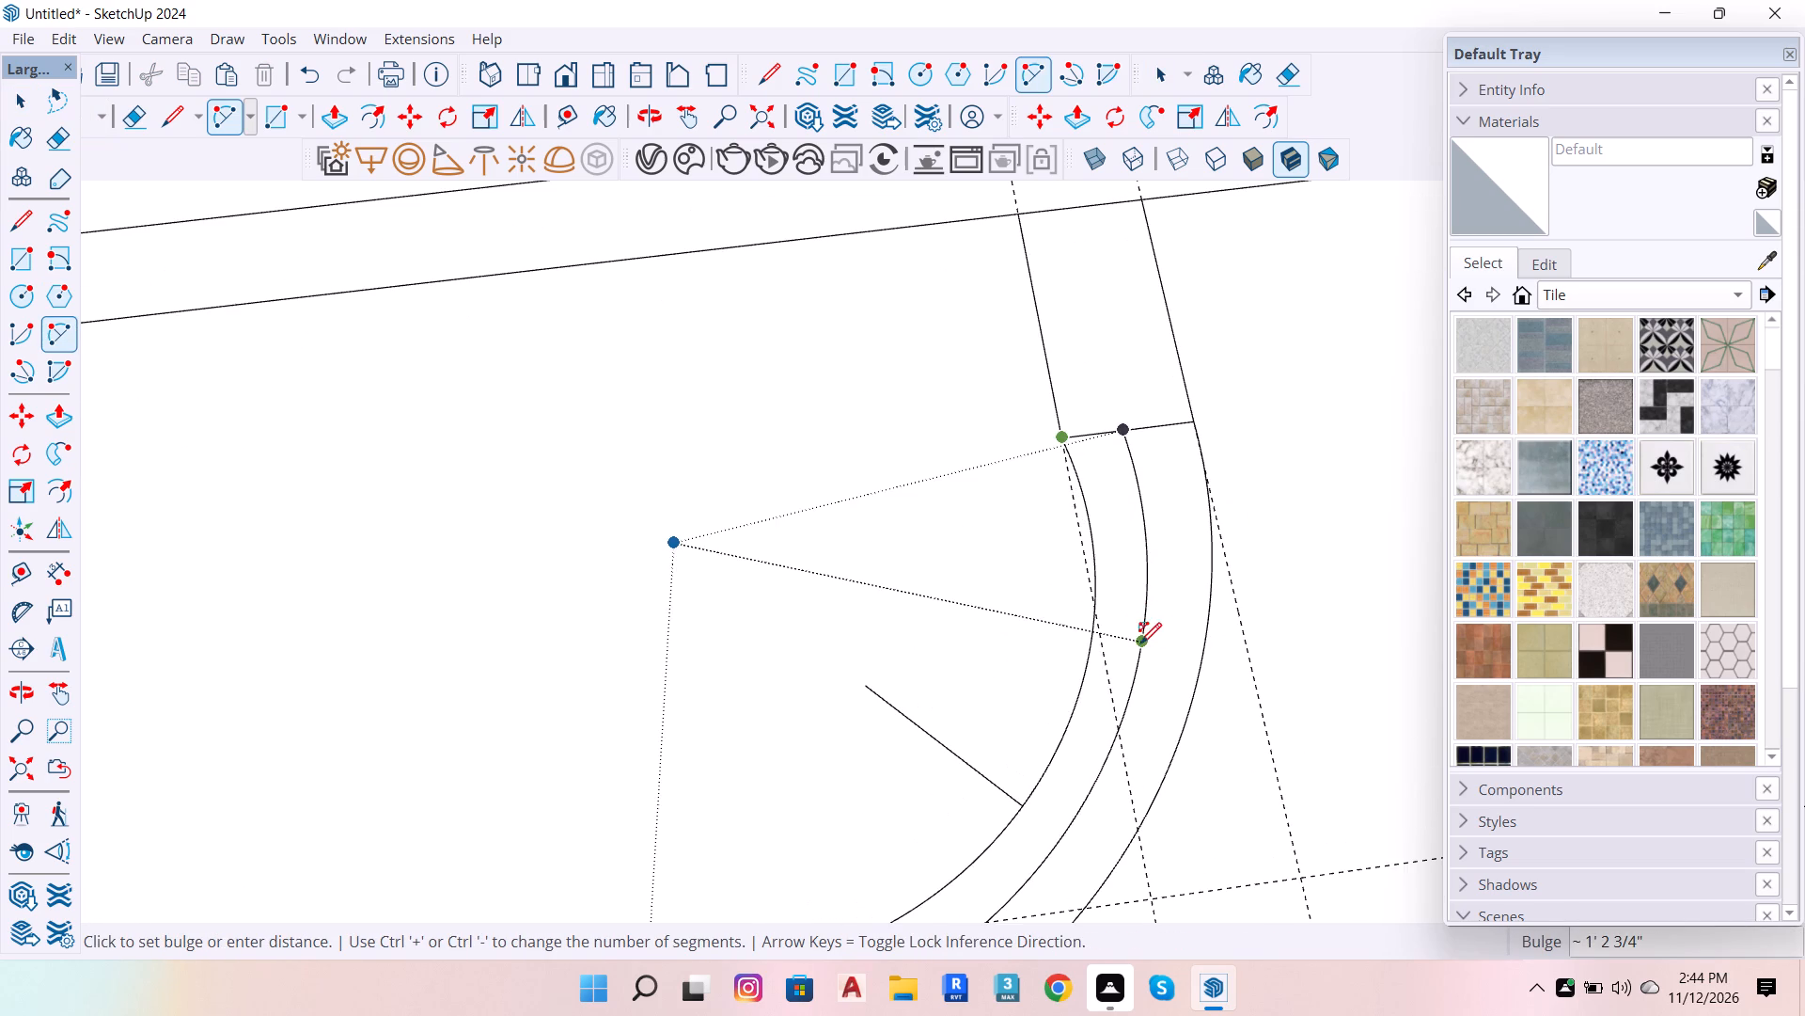
pyautogui.click(1121, 644)
pyautogui.scroll(-7, 1193, 529)
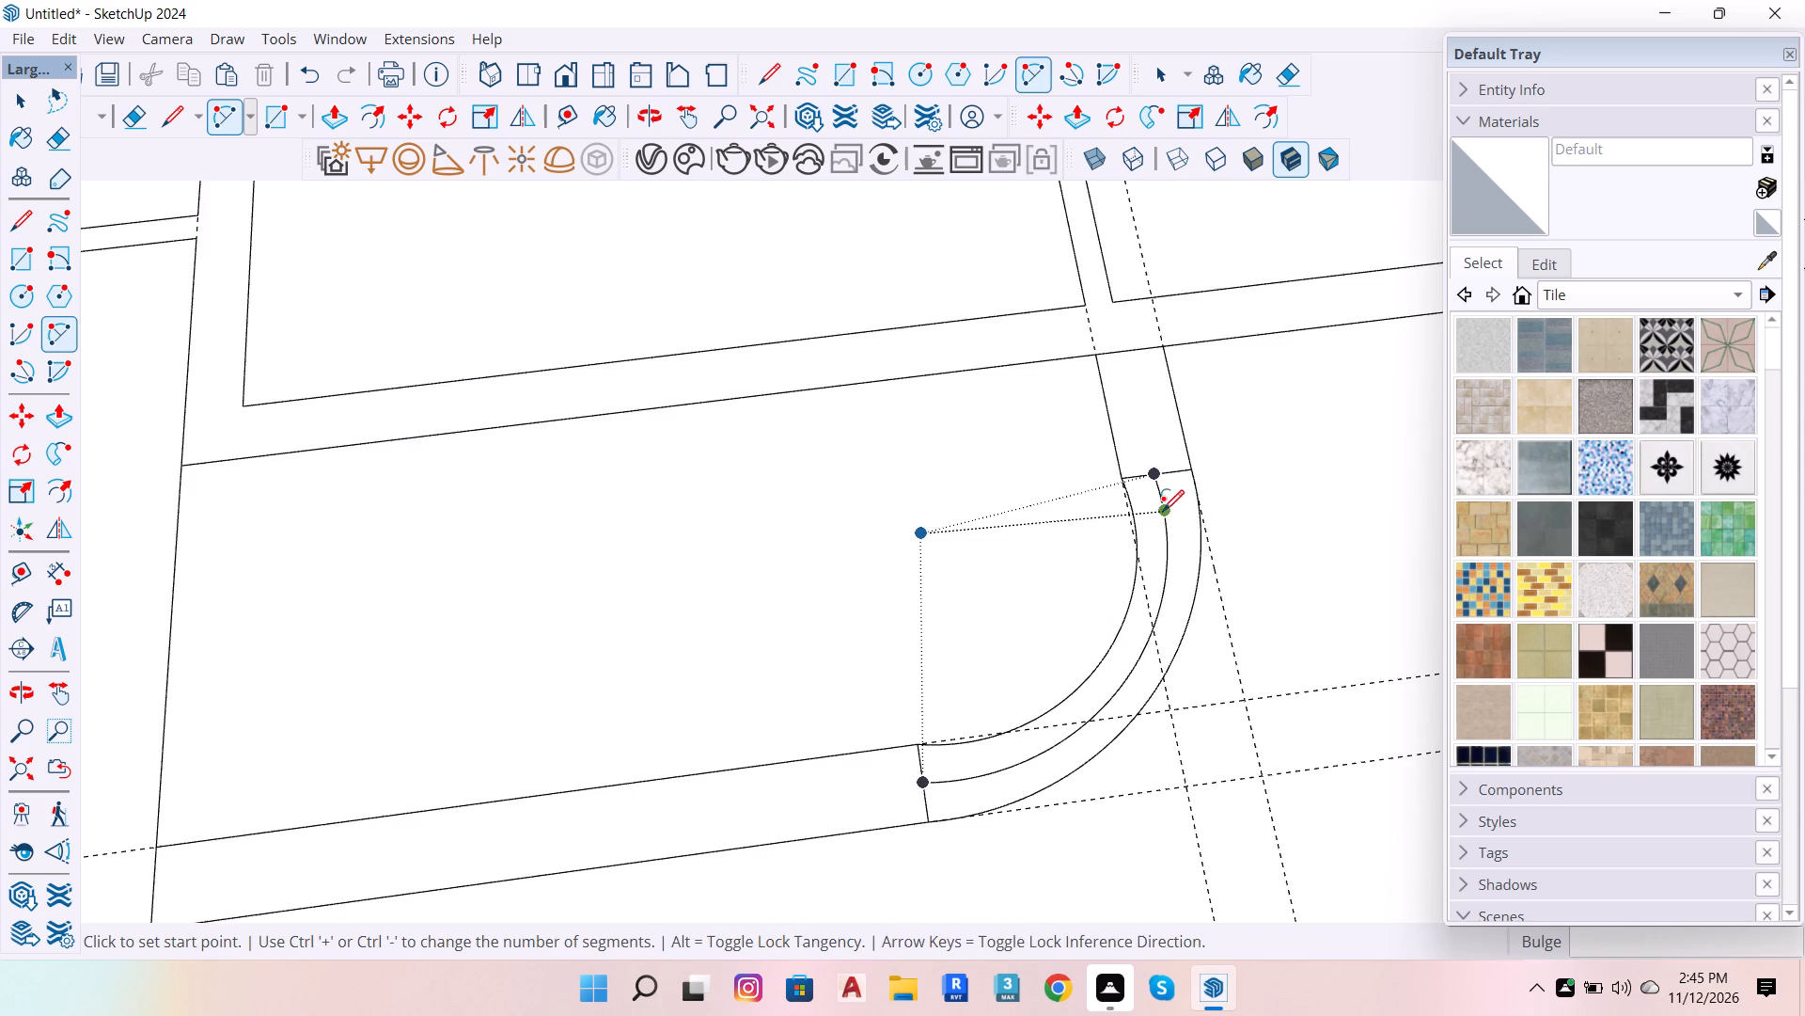
# Copy the short wall edge closing the end opposite the curved corner 10" into the space as the first tread line.
pyautogui.scroll(-4, 1163, 511)
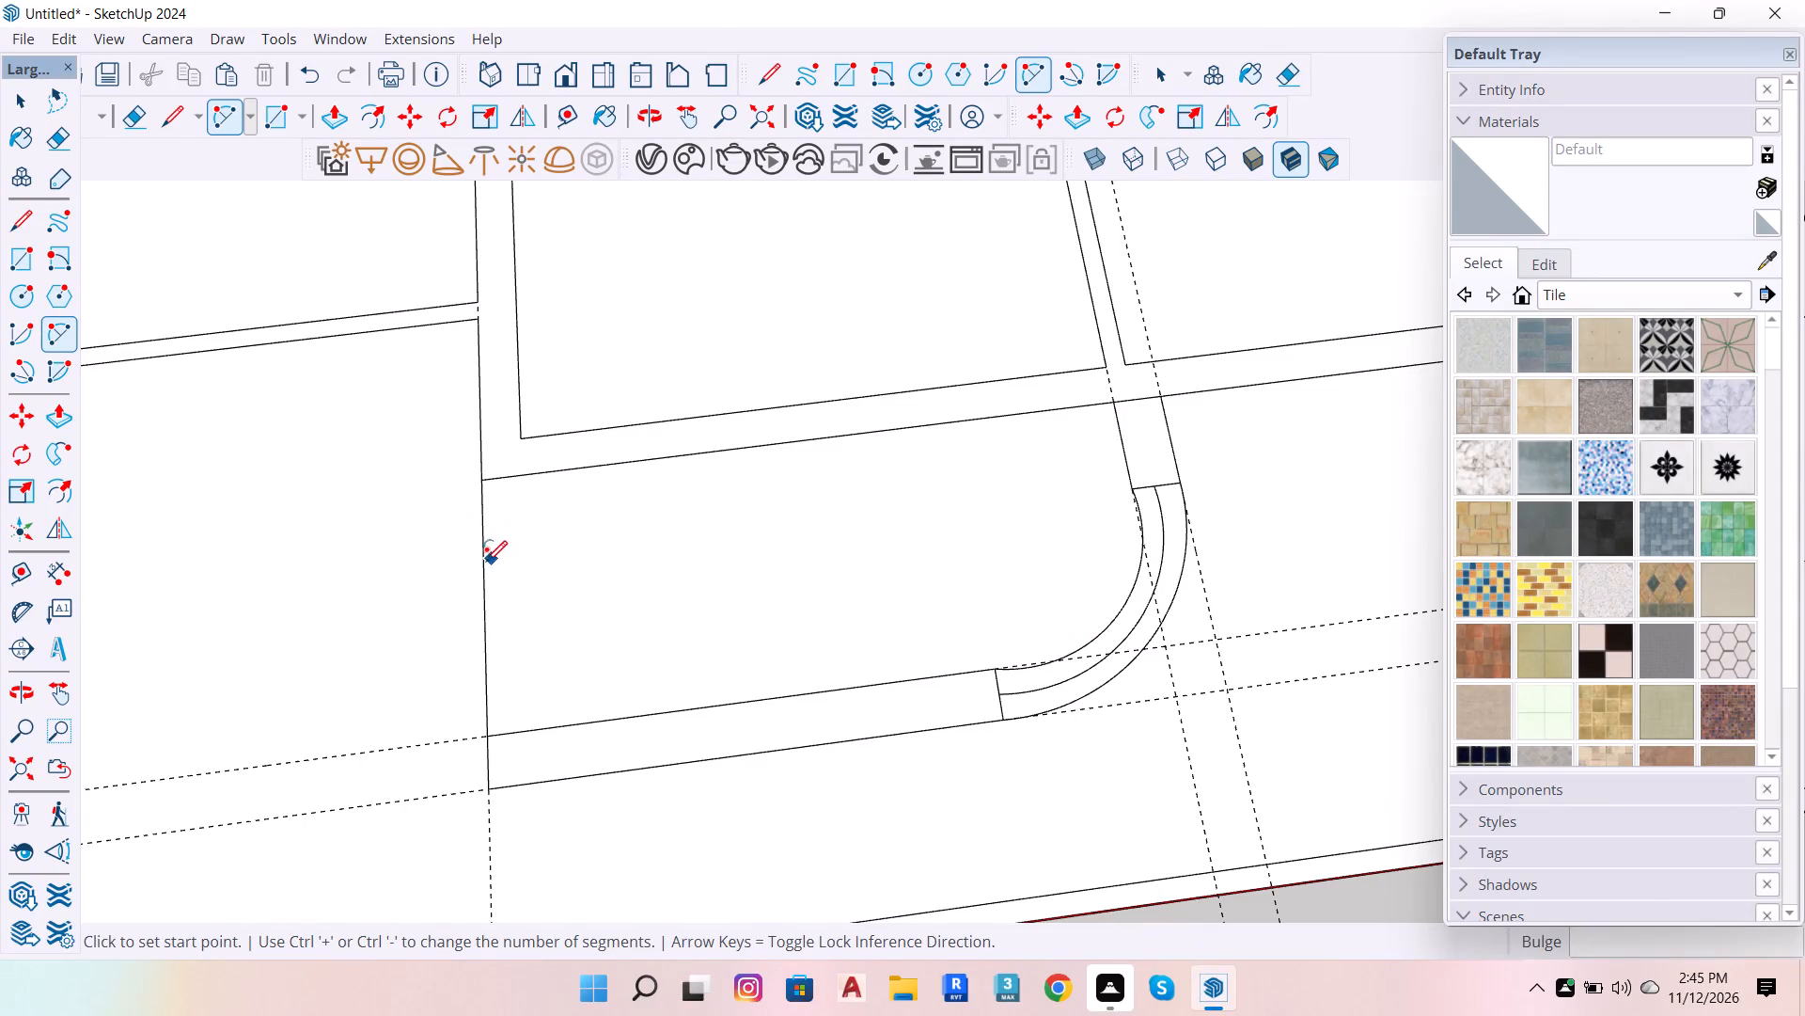
pyautogui.press('space')
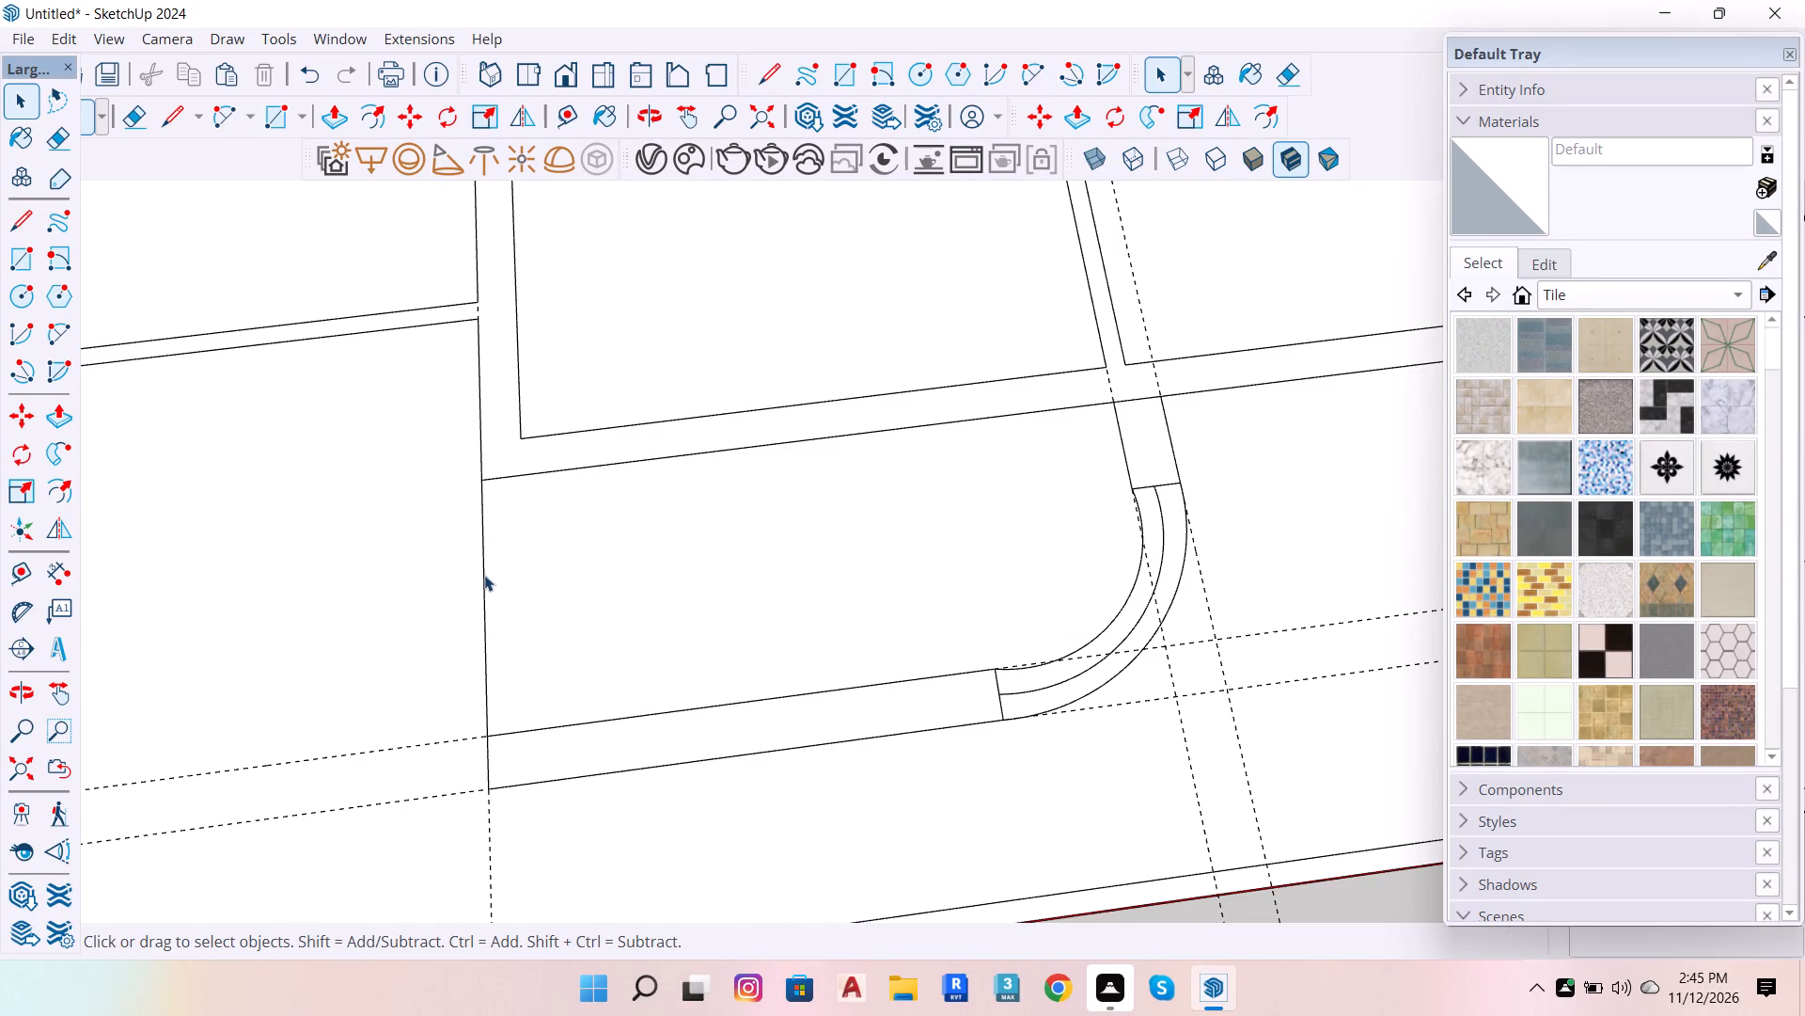
pyautogui.click(484, 575)
pyautogui.press('m')
pyautogui.click(484, 575)
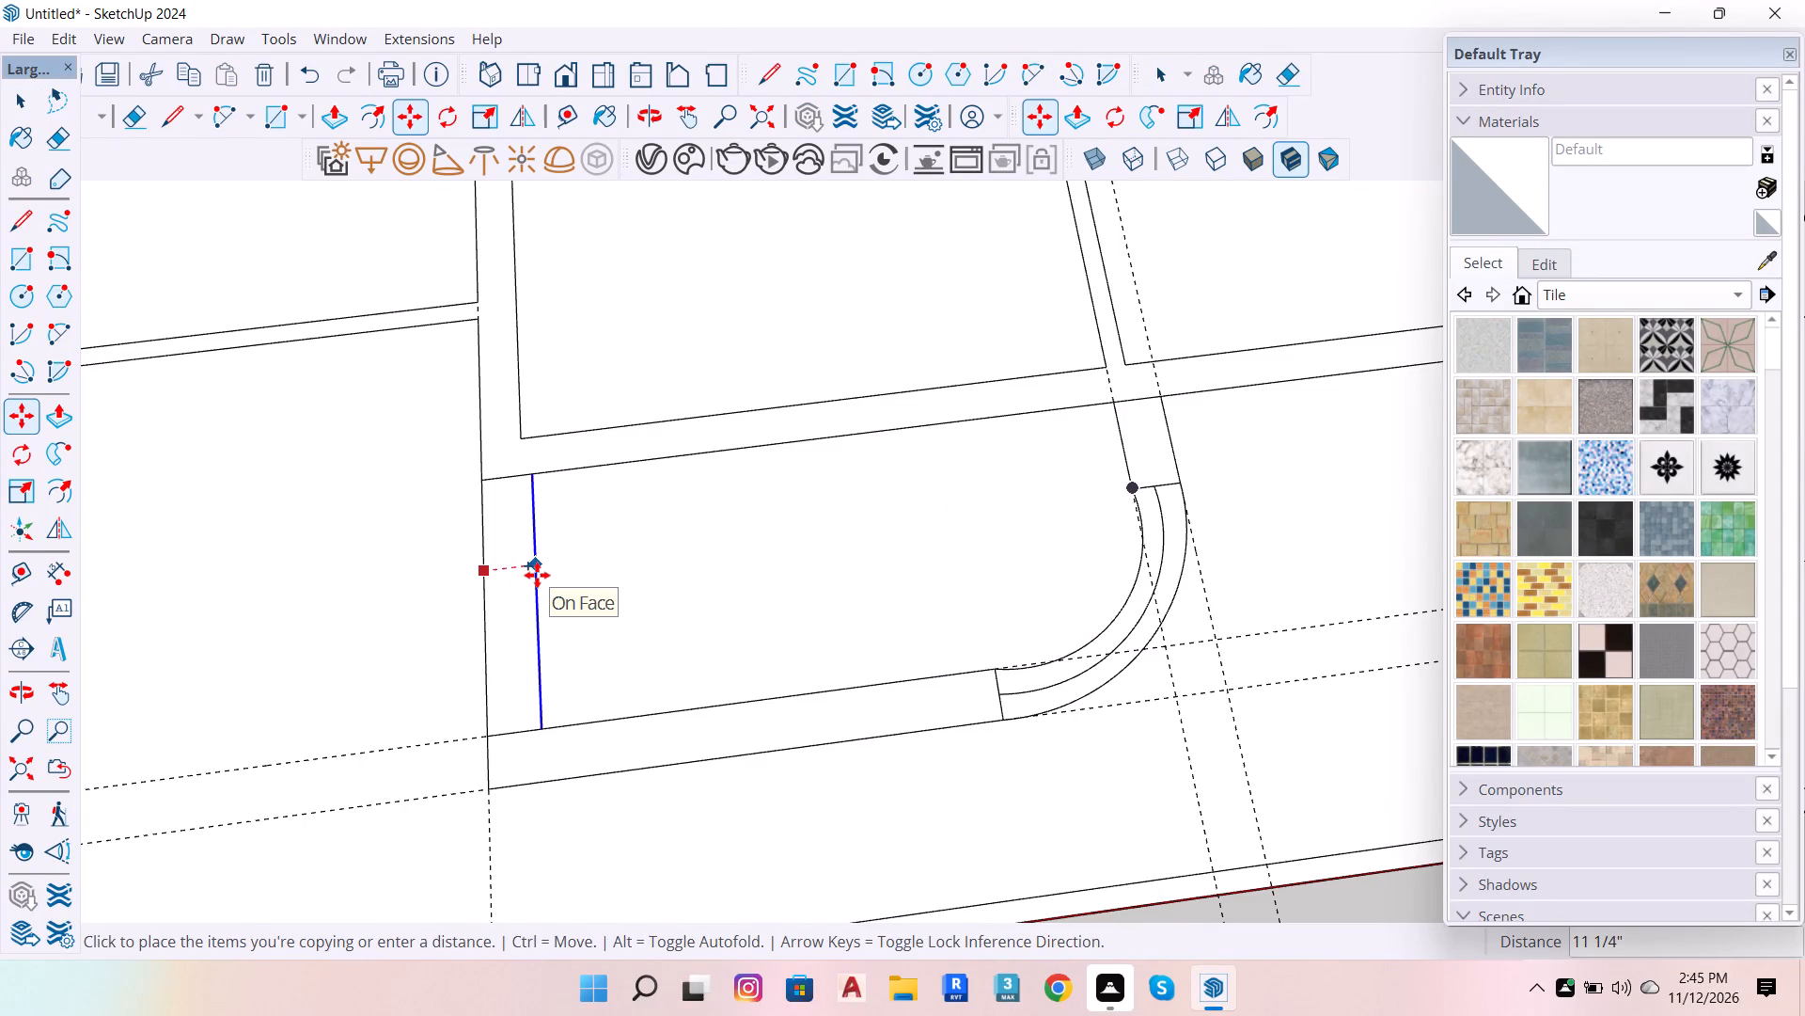
pyautogui.write('10')
pyautogui.press('Return')
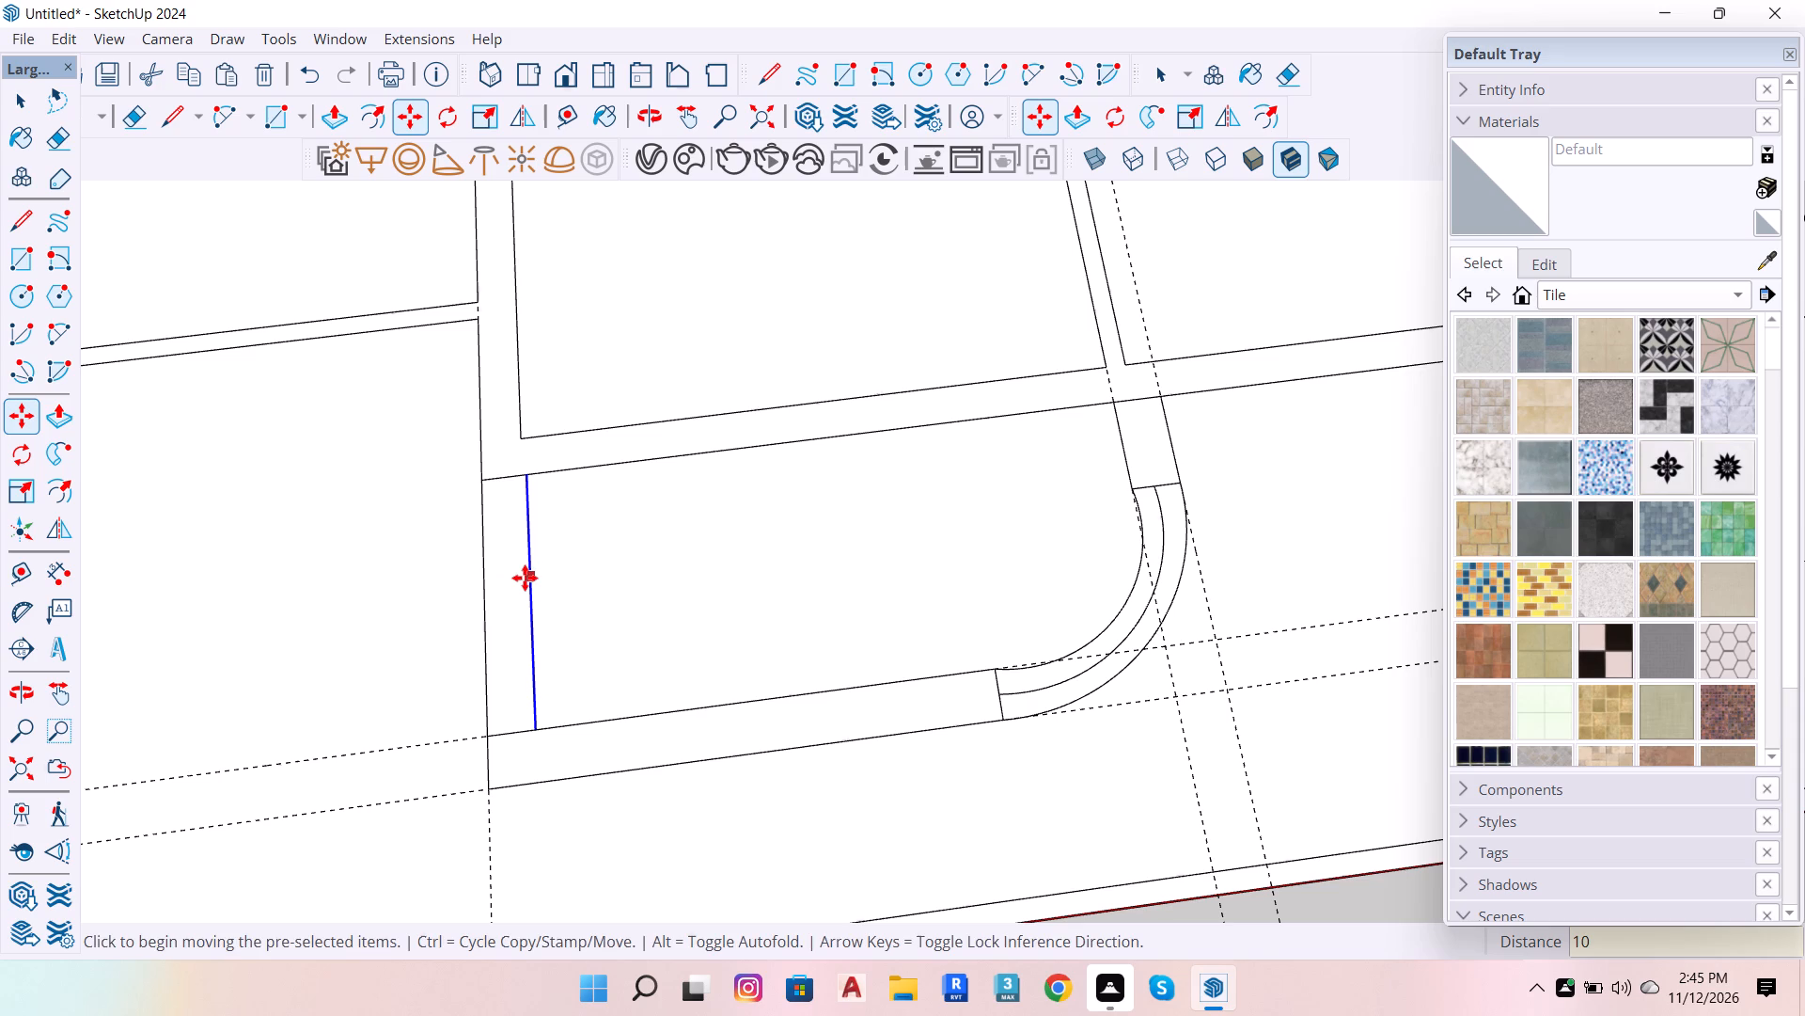
# Copy the tread line three more times toward the curved corner at 10" spacing, and clear the selection.
pyautogui.click(528, 555)
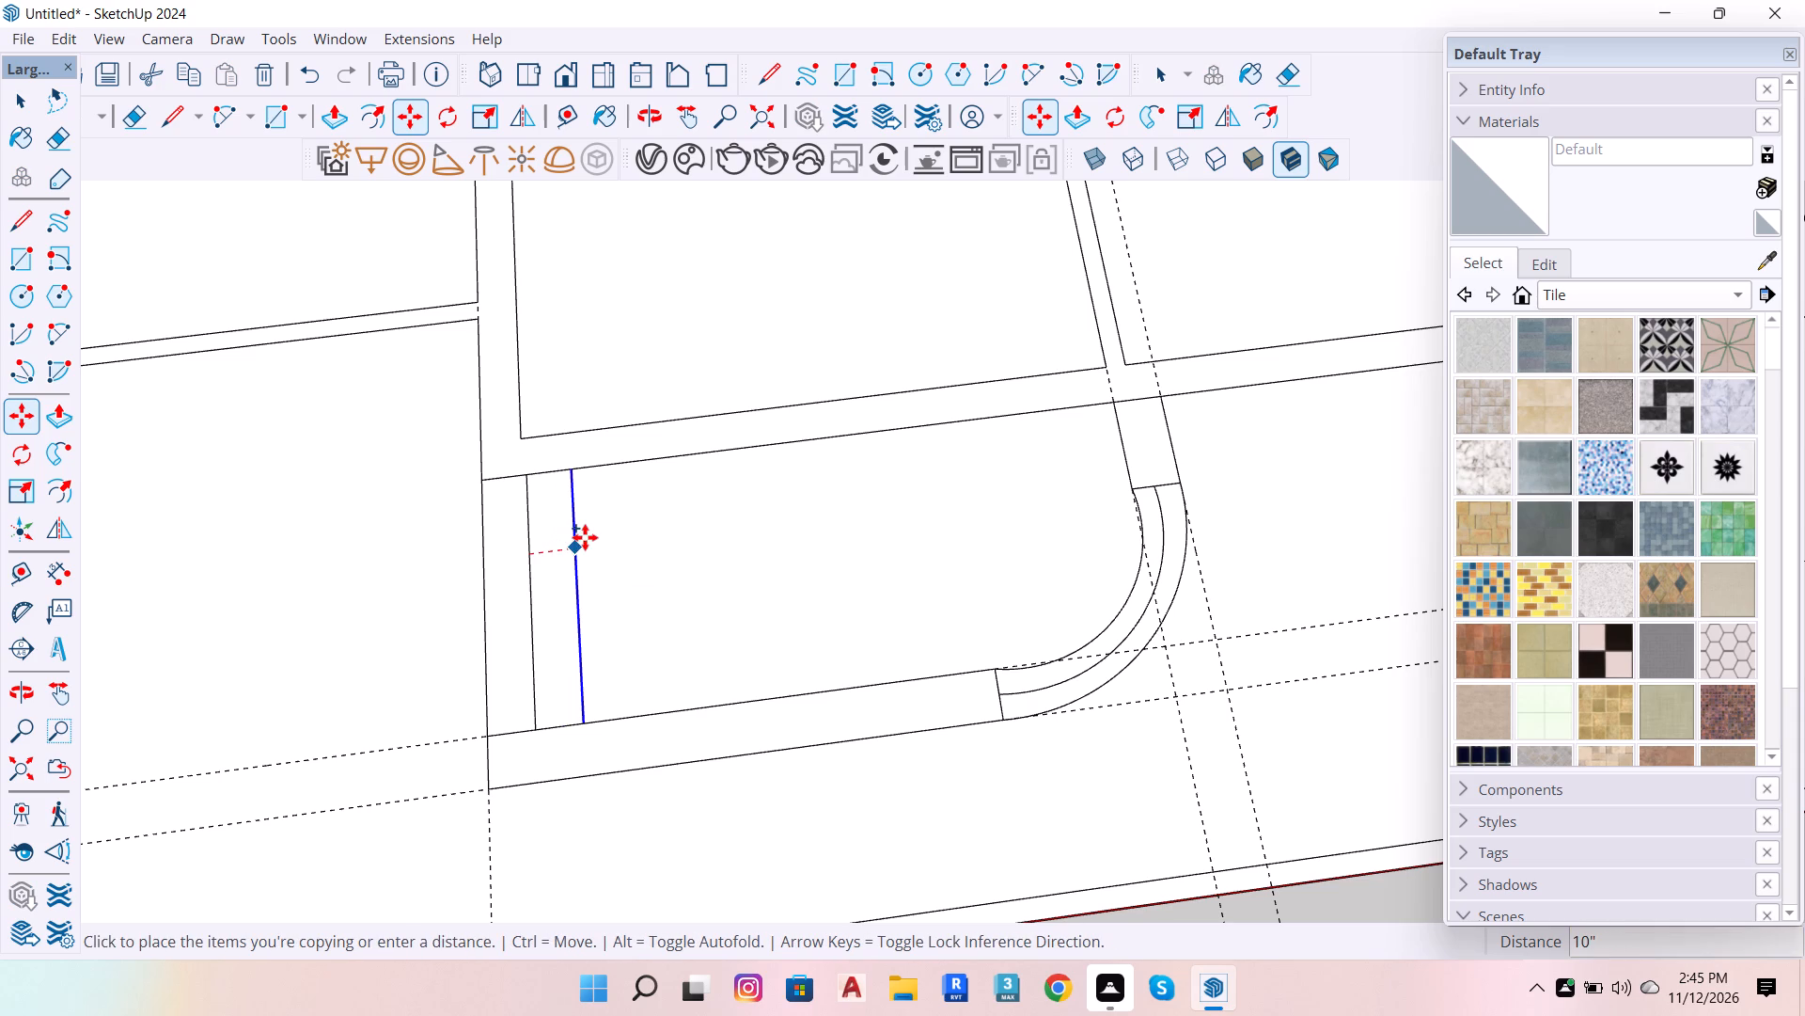
pyautogui.click(585, 537)
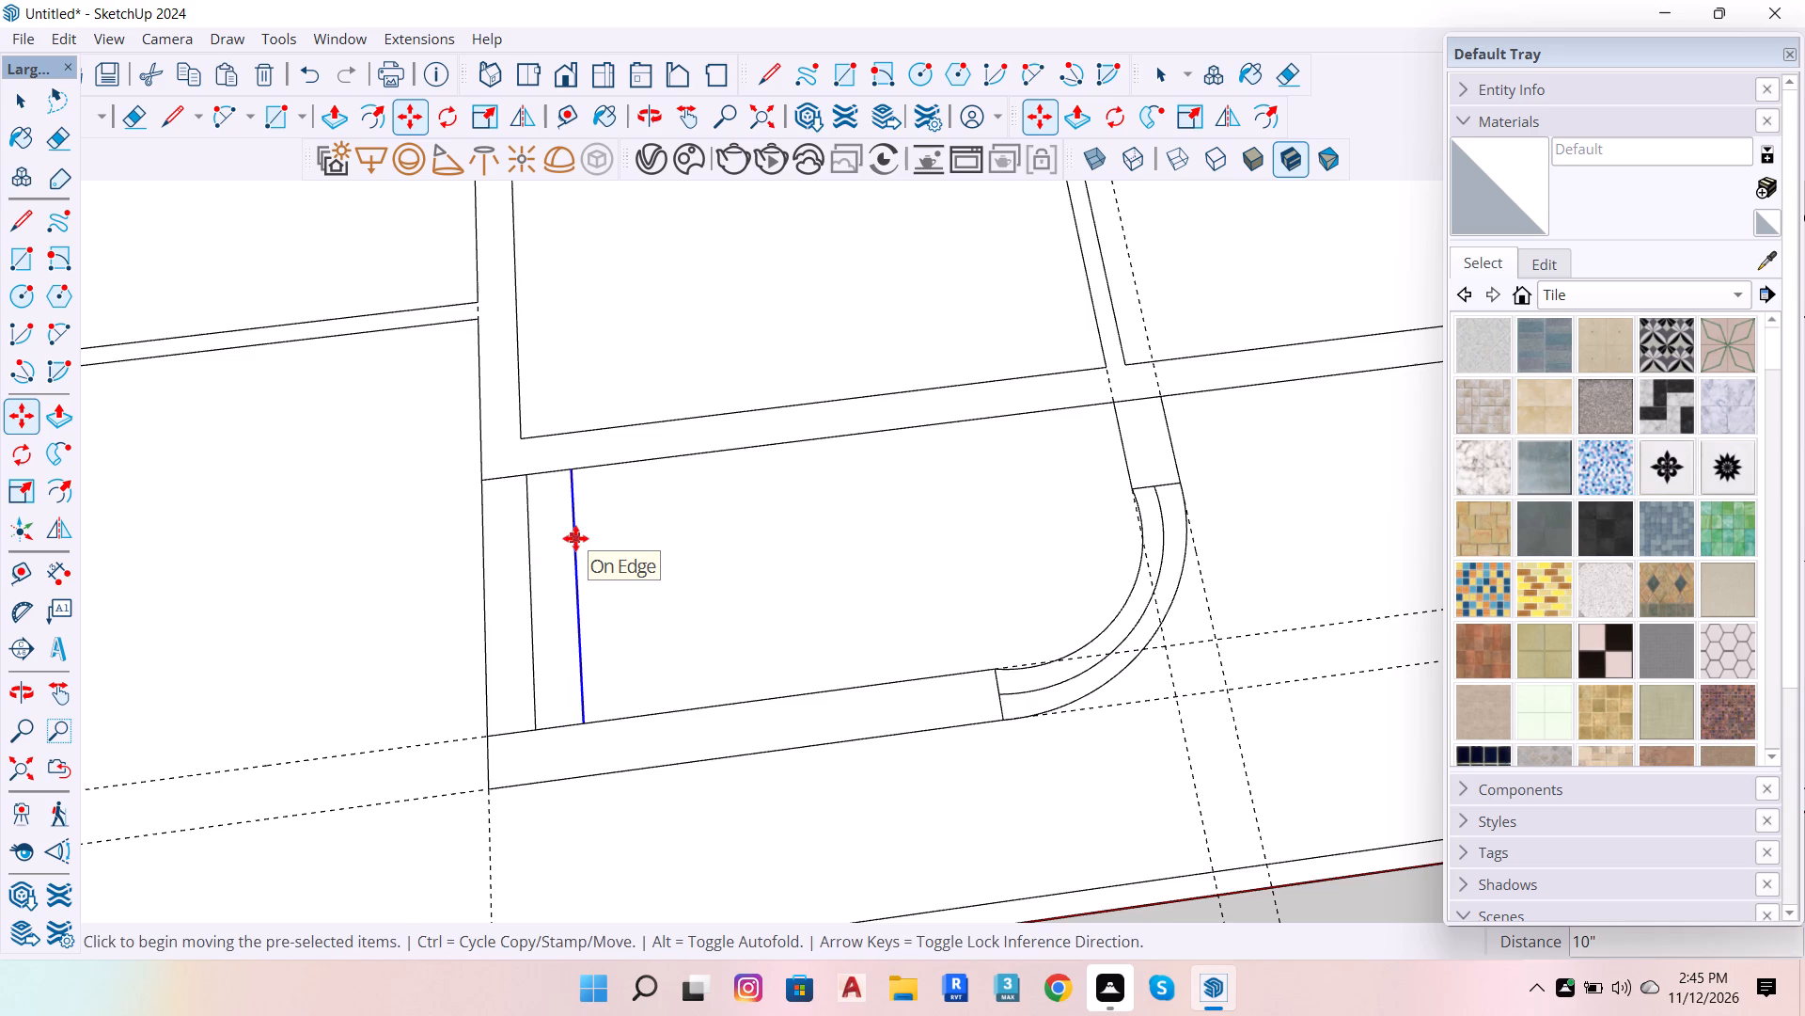
pyautogui.click(572, 539)
pyautogui.click(628, 526)
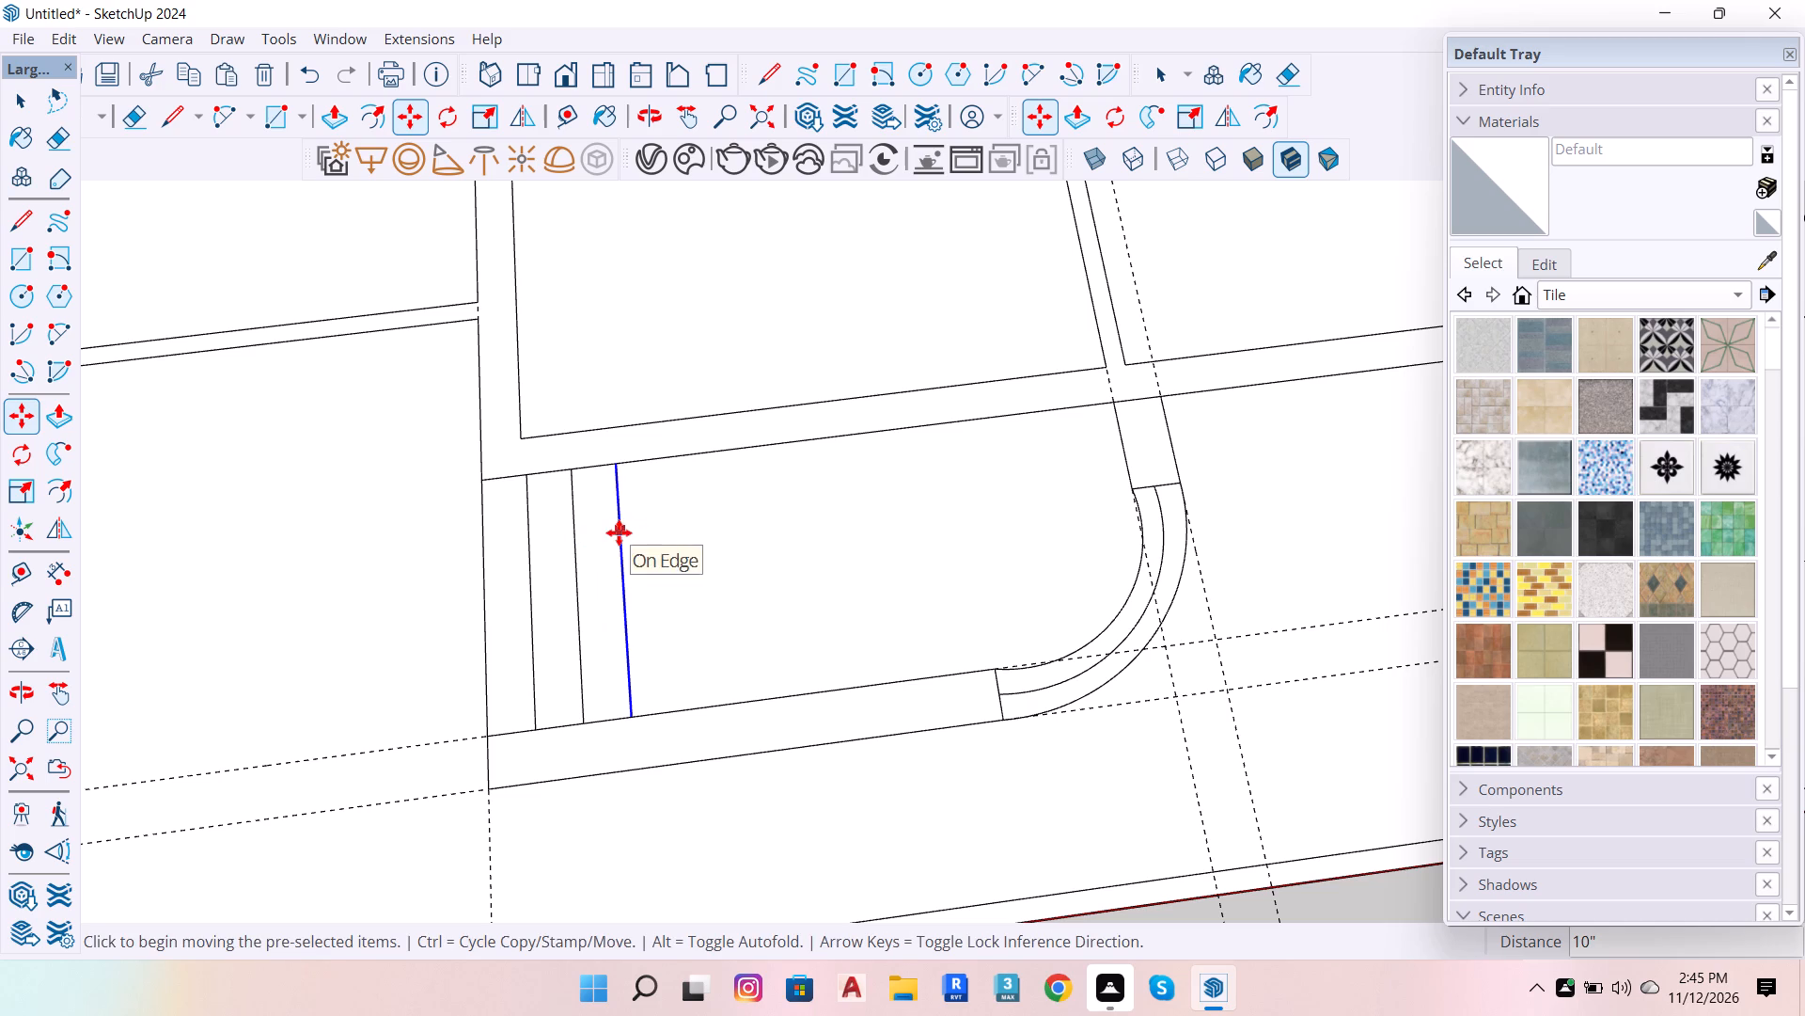
pyautogui.keyDown('ctrl'); pyautogui.click(619, 532); pyautogui.keyUp('ctrl')
pyautogui.click(664, 518)
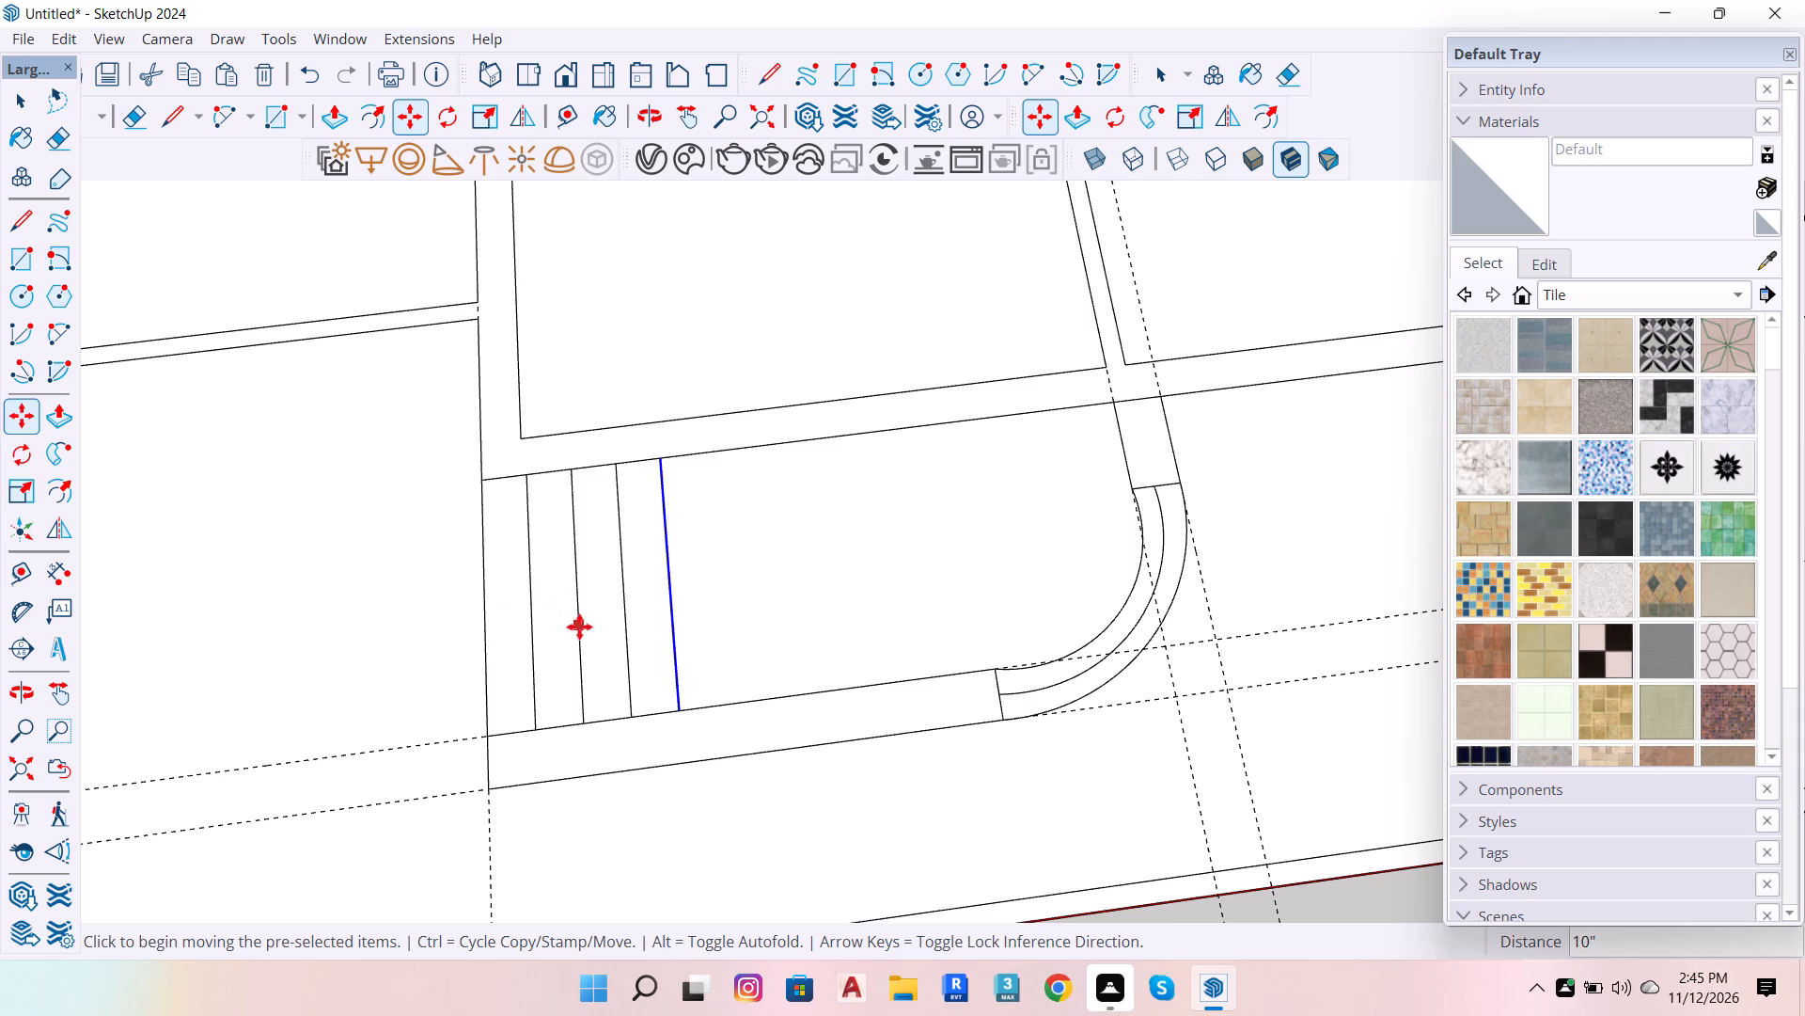
pyautogui.press('space')
pyautogui.scroll(-8, 747, 569)
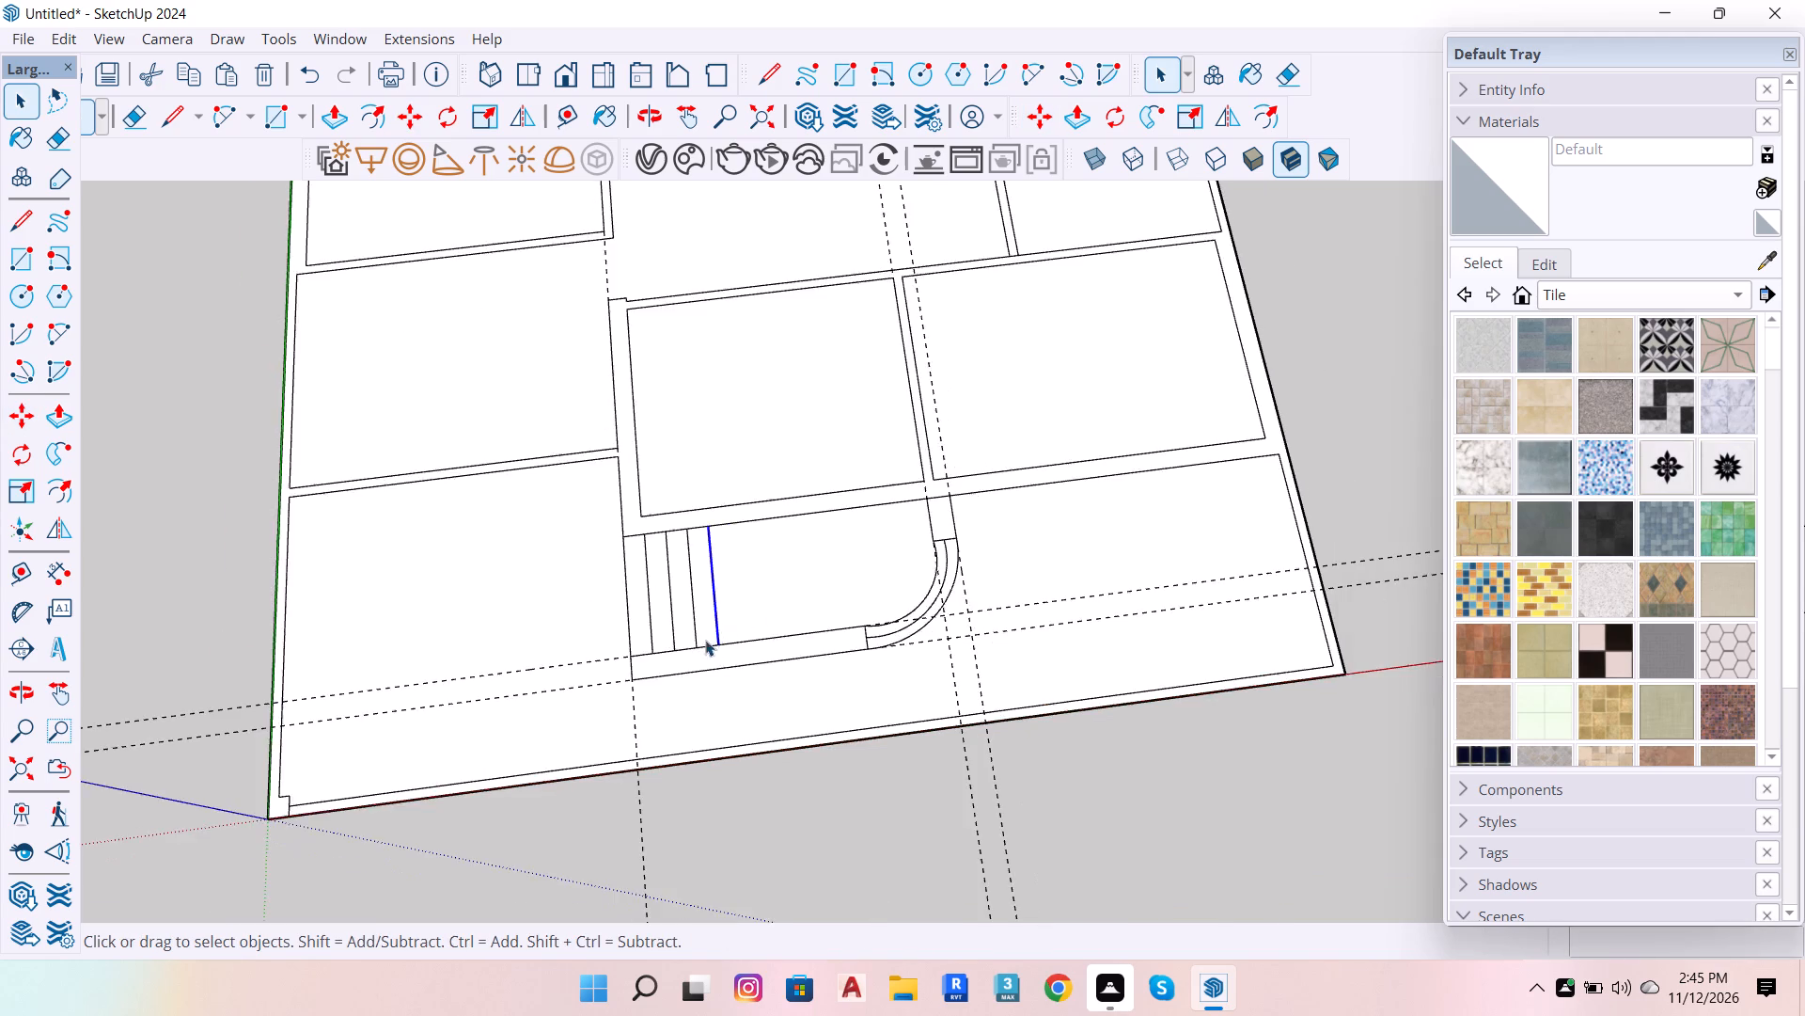
pyautogui.scroll(-5, 692, 652)
pyautogui.click(849, 826)
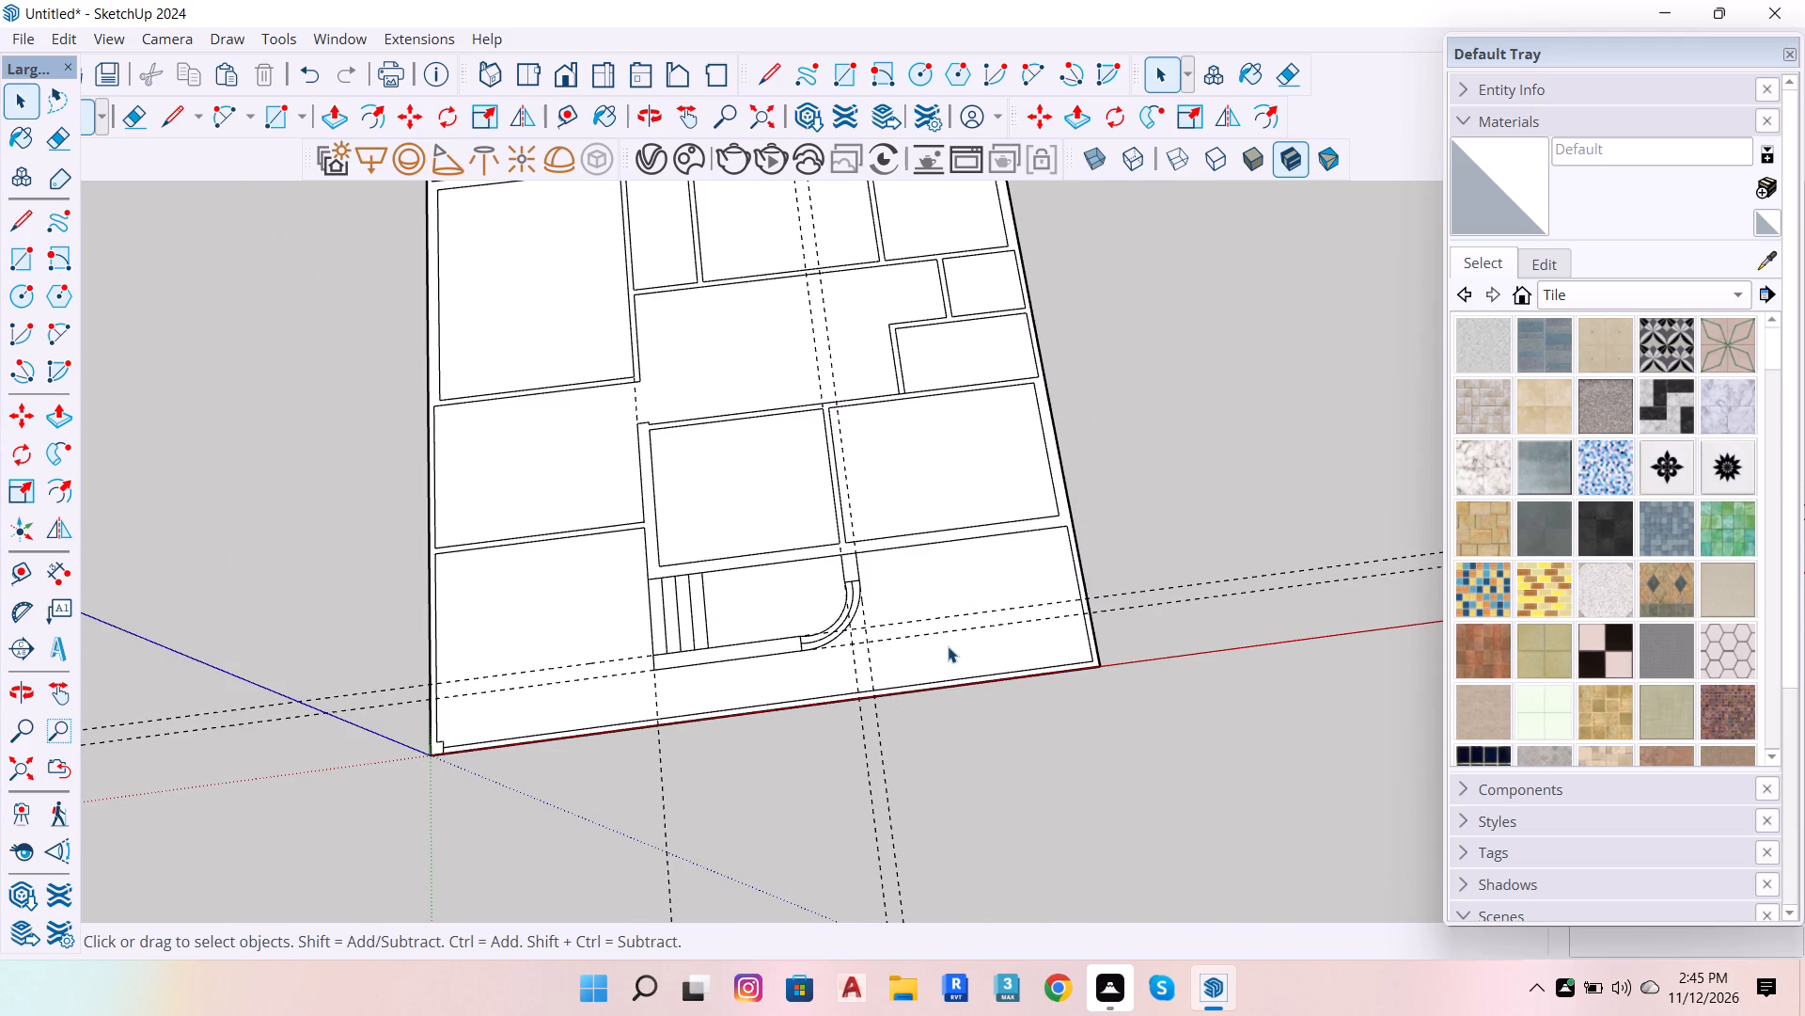
# Place a guide 11" inward from the inner line of the plan's front border.
pyautogui.scroll(-1, 912, 666)
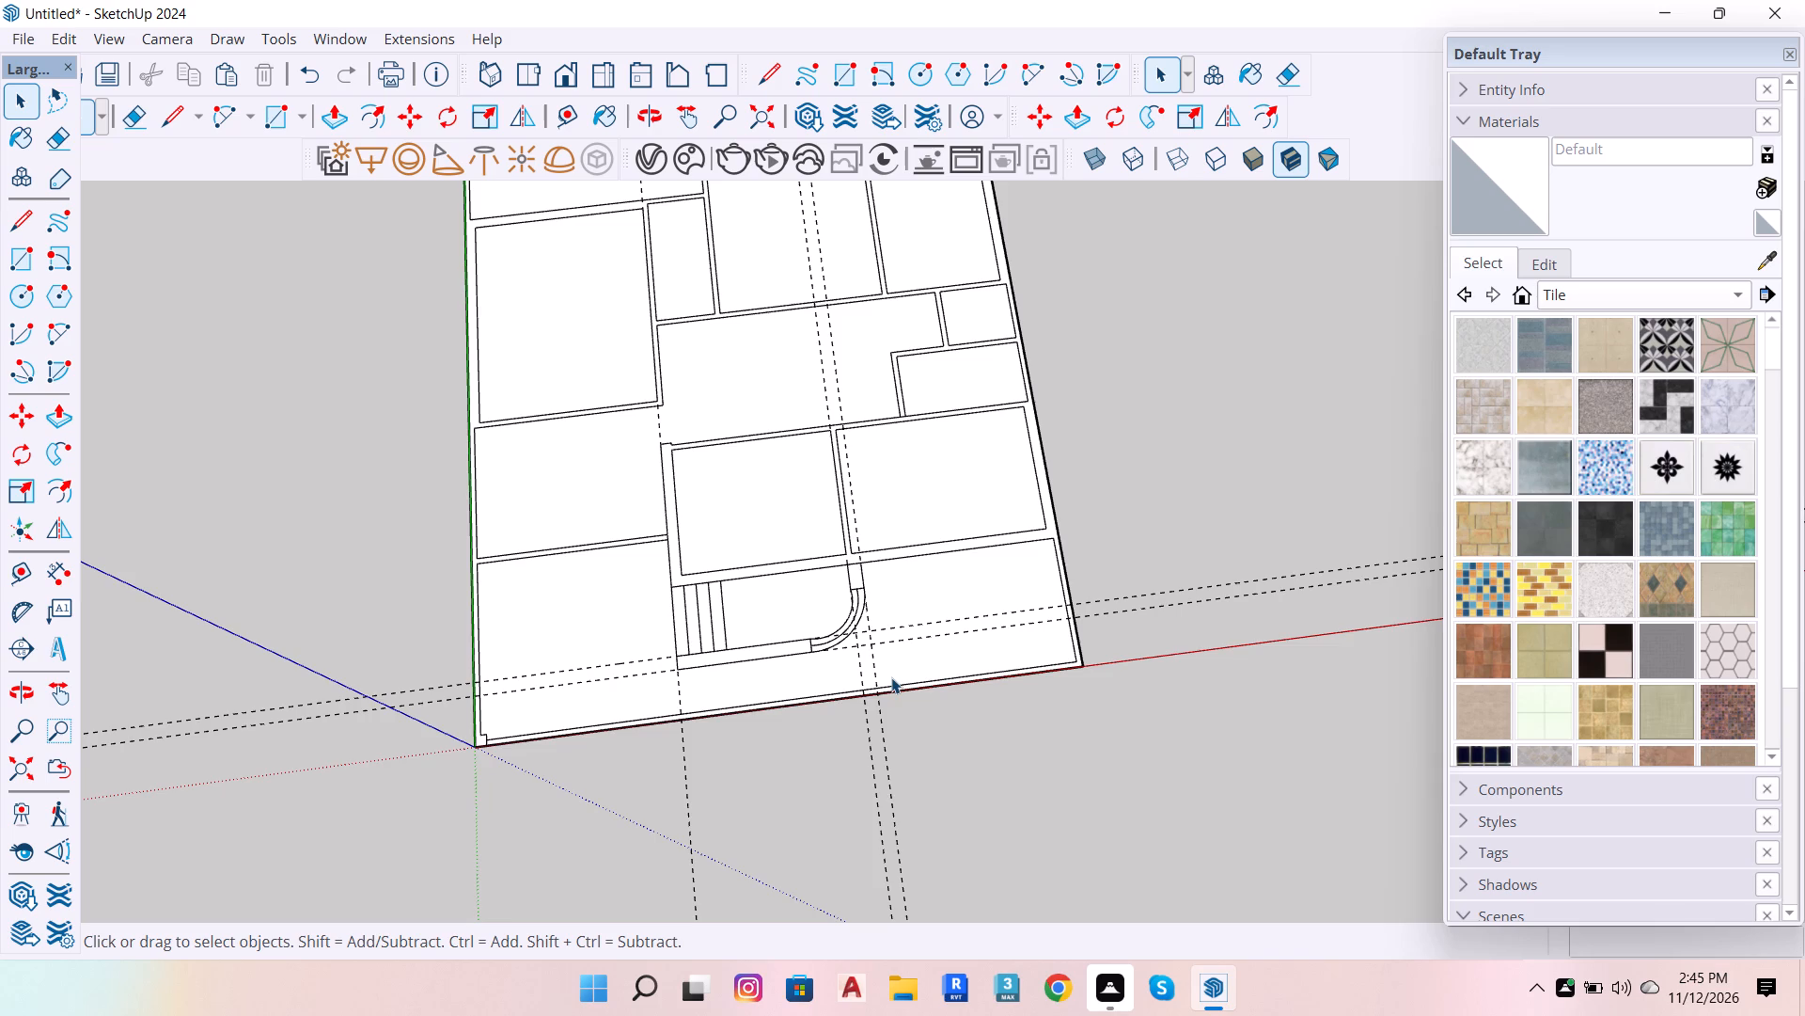
pyautogui.scroll(10, 805, 644)
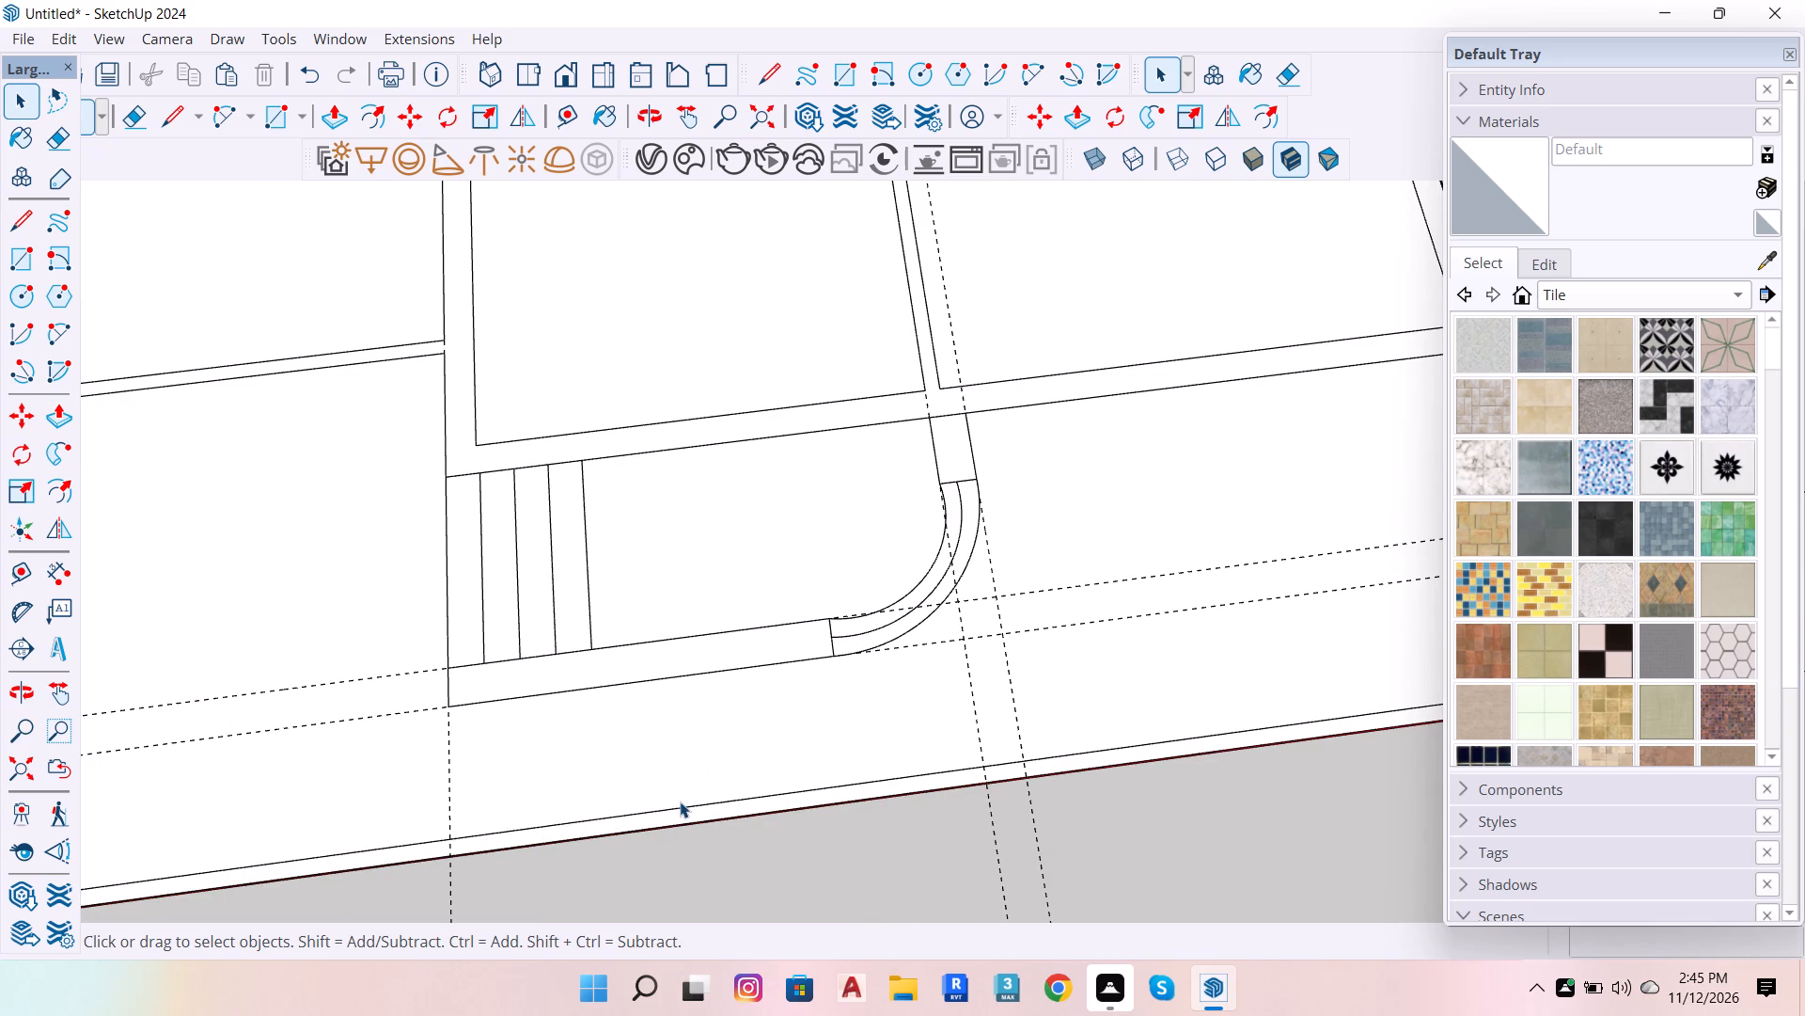
pyautogui.press('t')
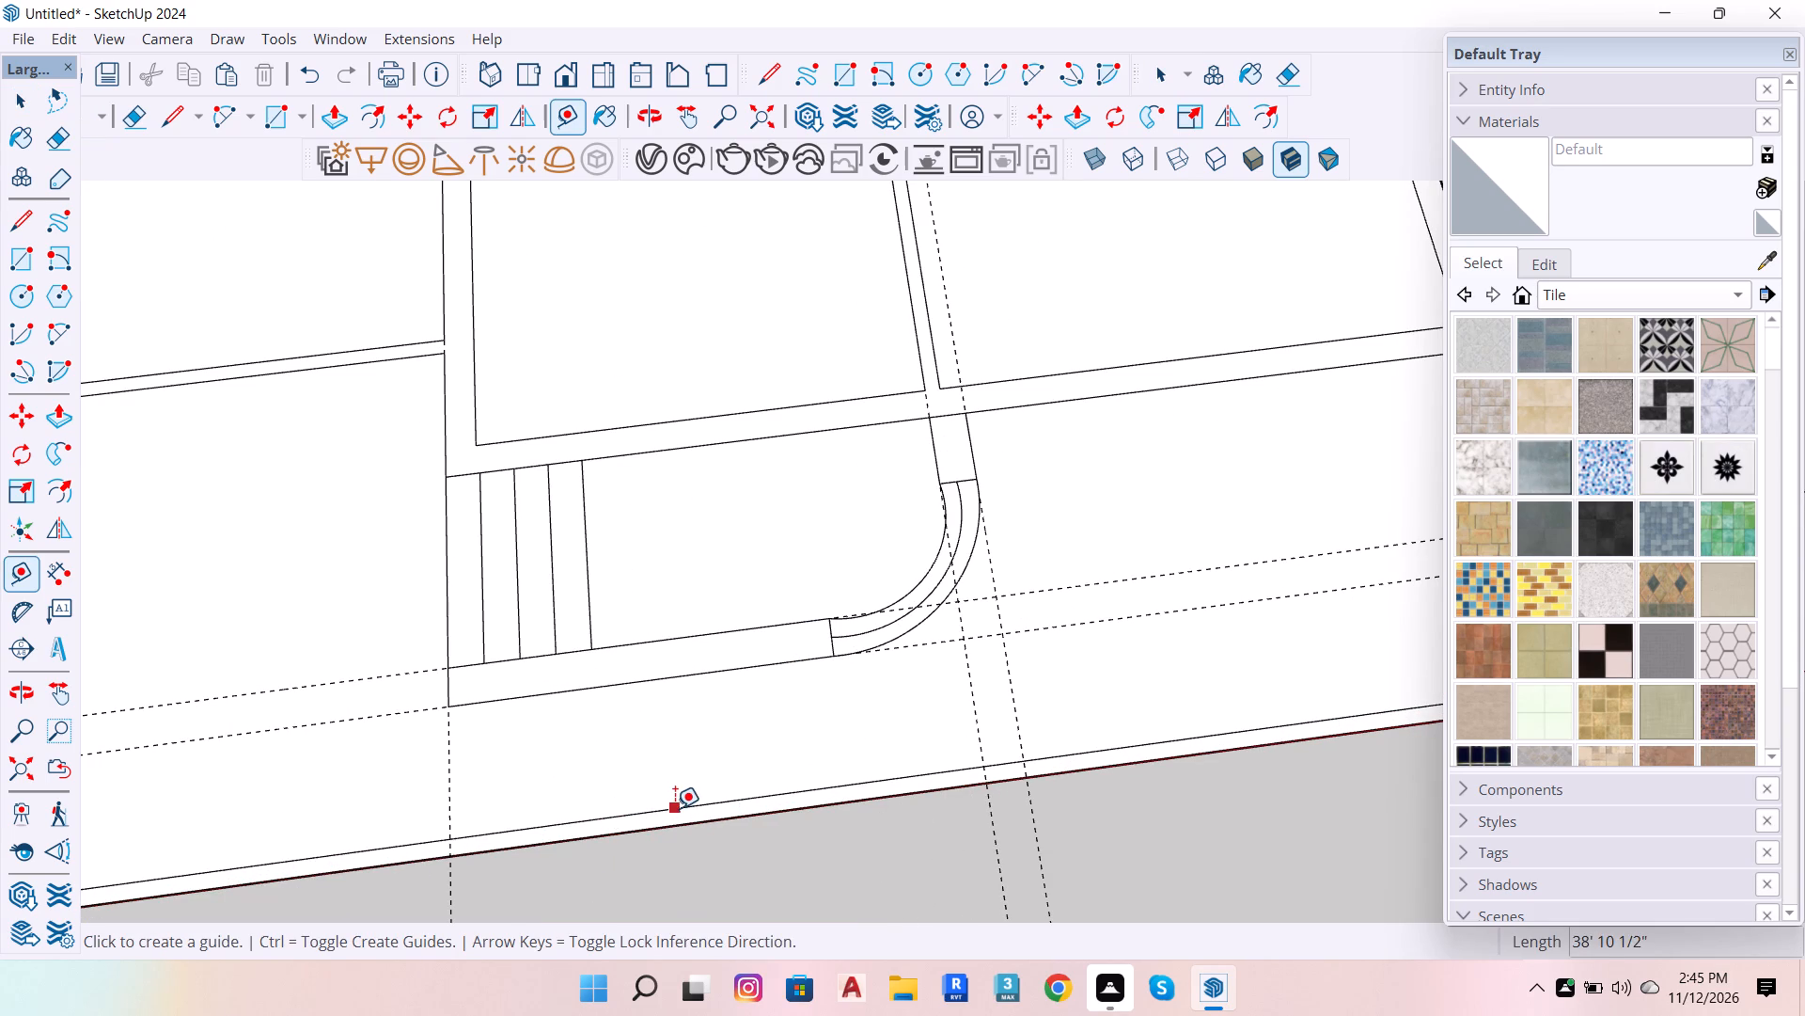
pyautogui.click(675, 808)
pyautogui.write('11')
pyautogui.press('Return')
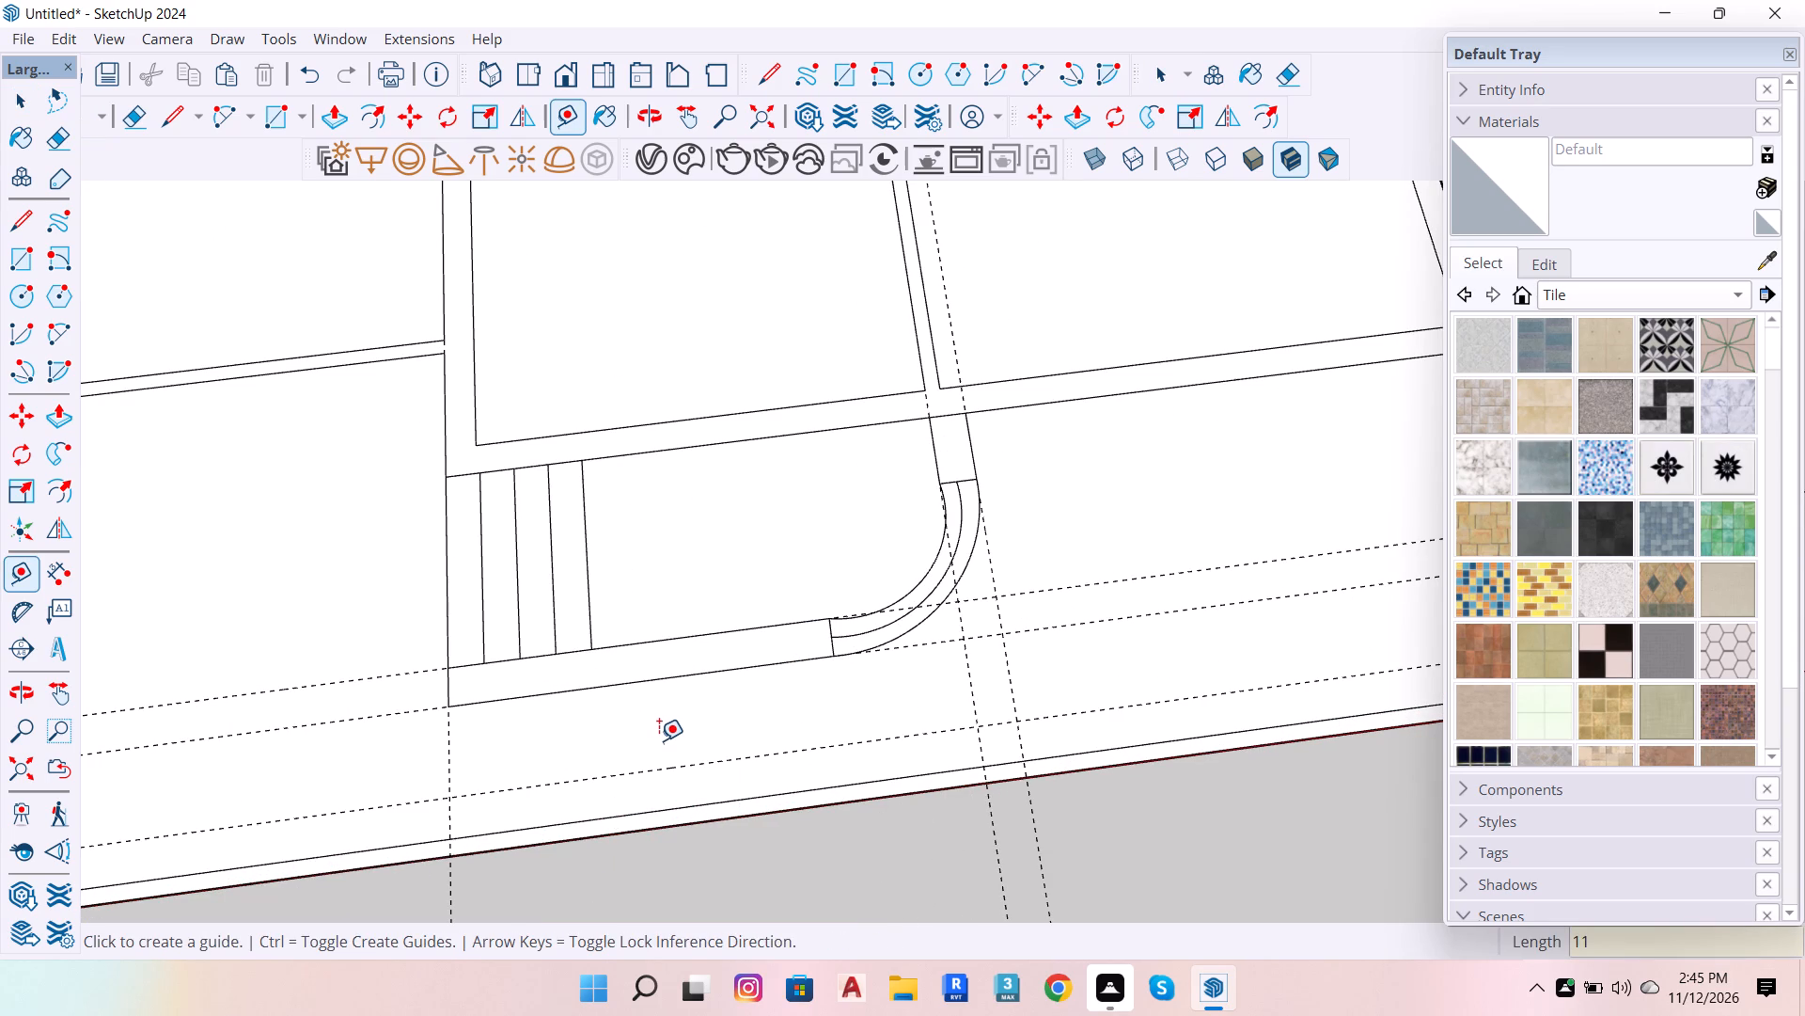
pyautogui.scroll(-7, 684, 784)
pyautogui.press('space')
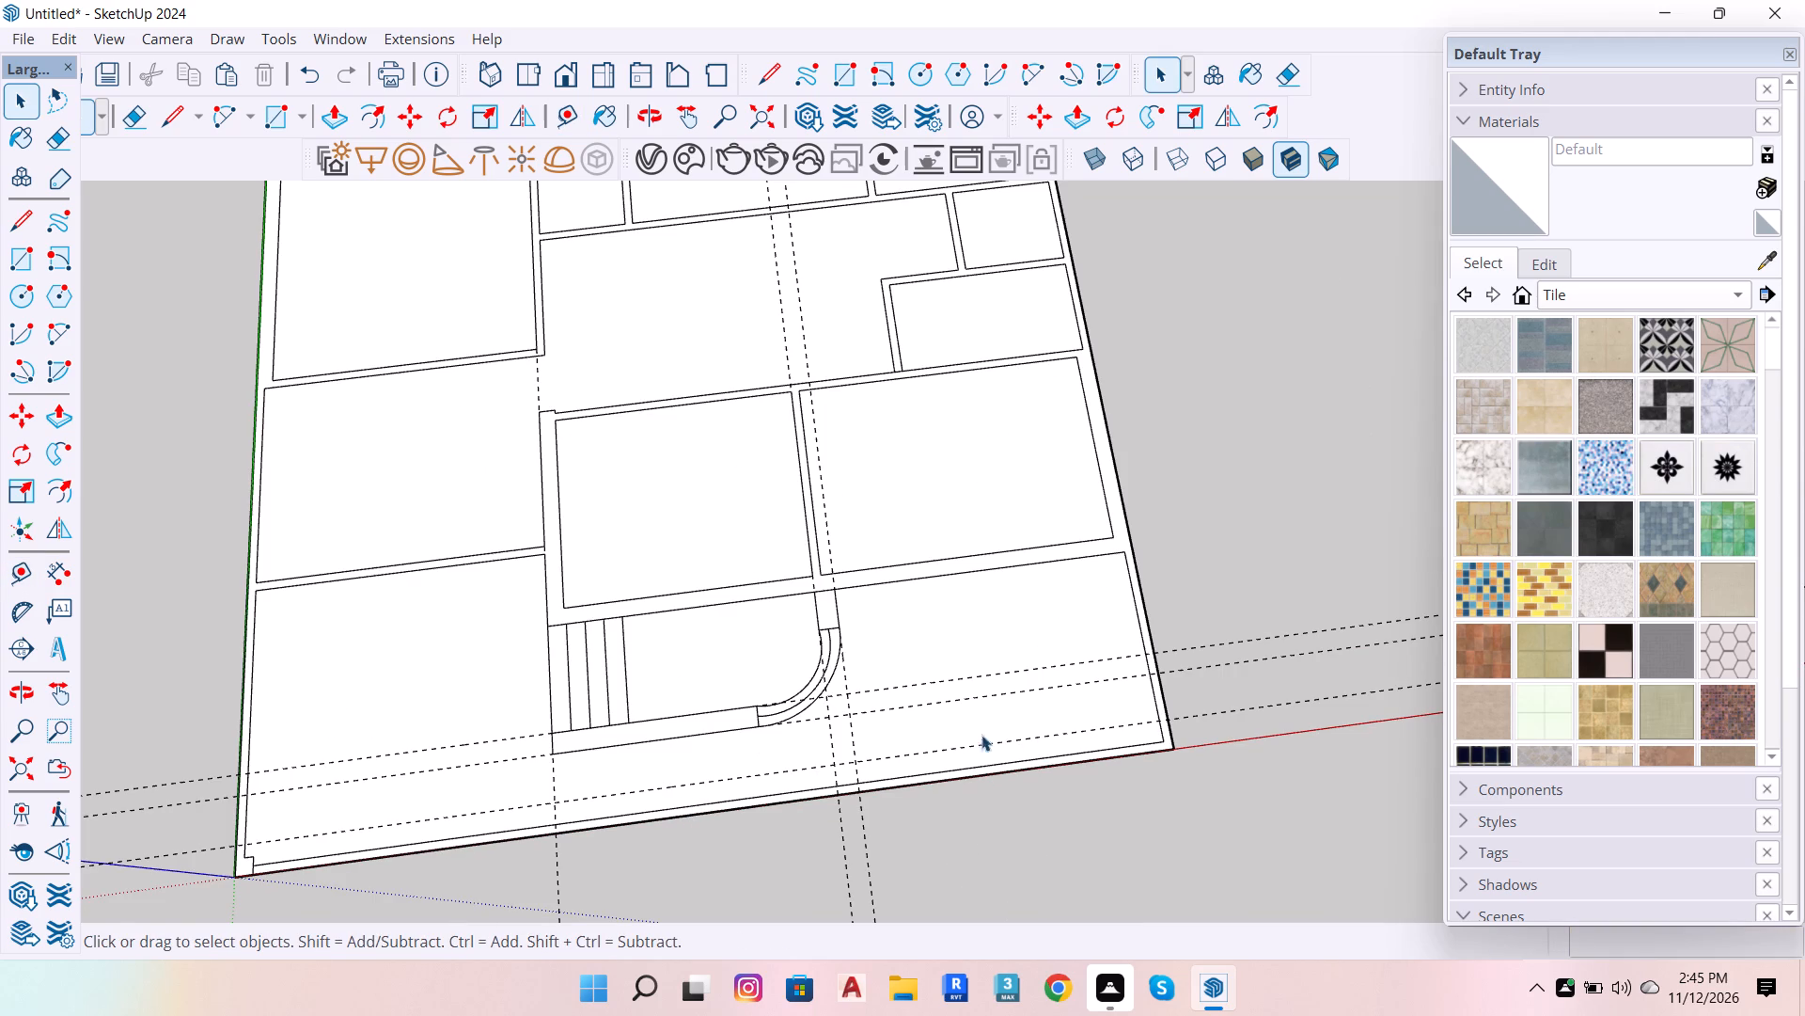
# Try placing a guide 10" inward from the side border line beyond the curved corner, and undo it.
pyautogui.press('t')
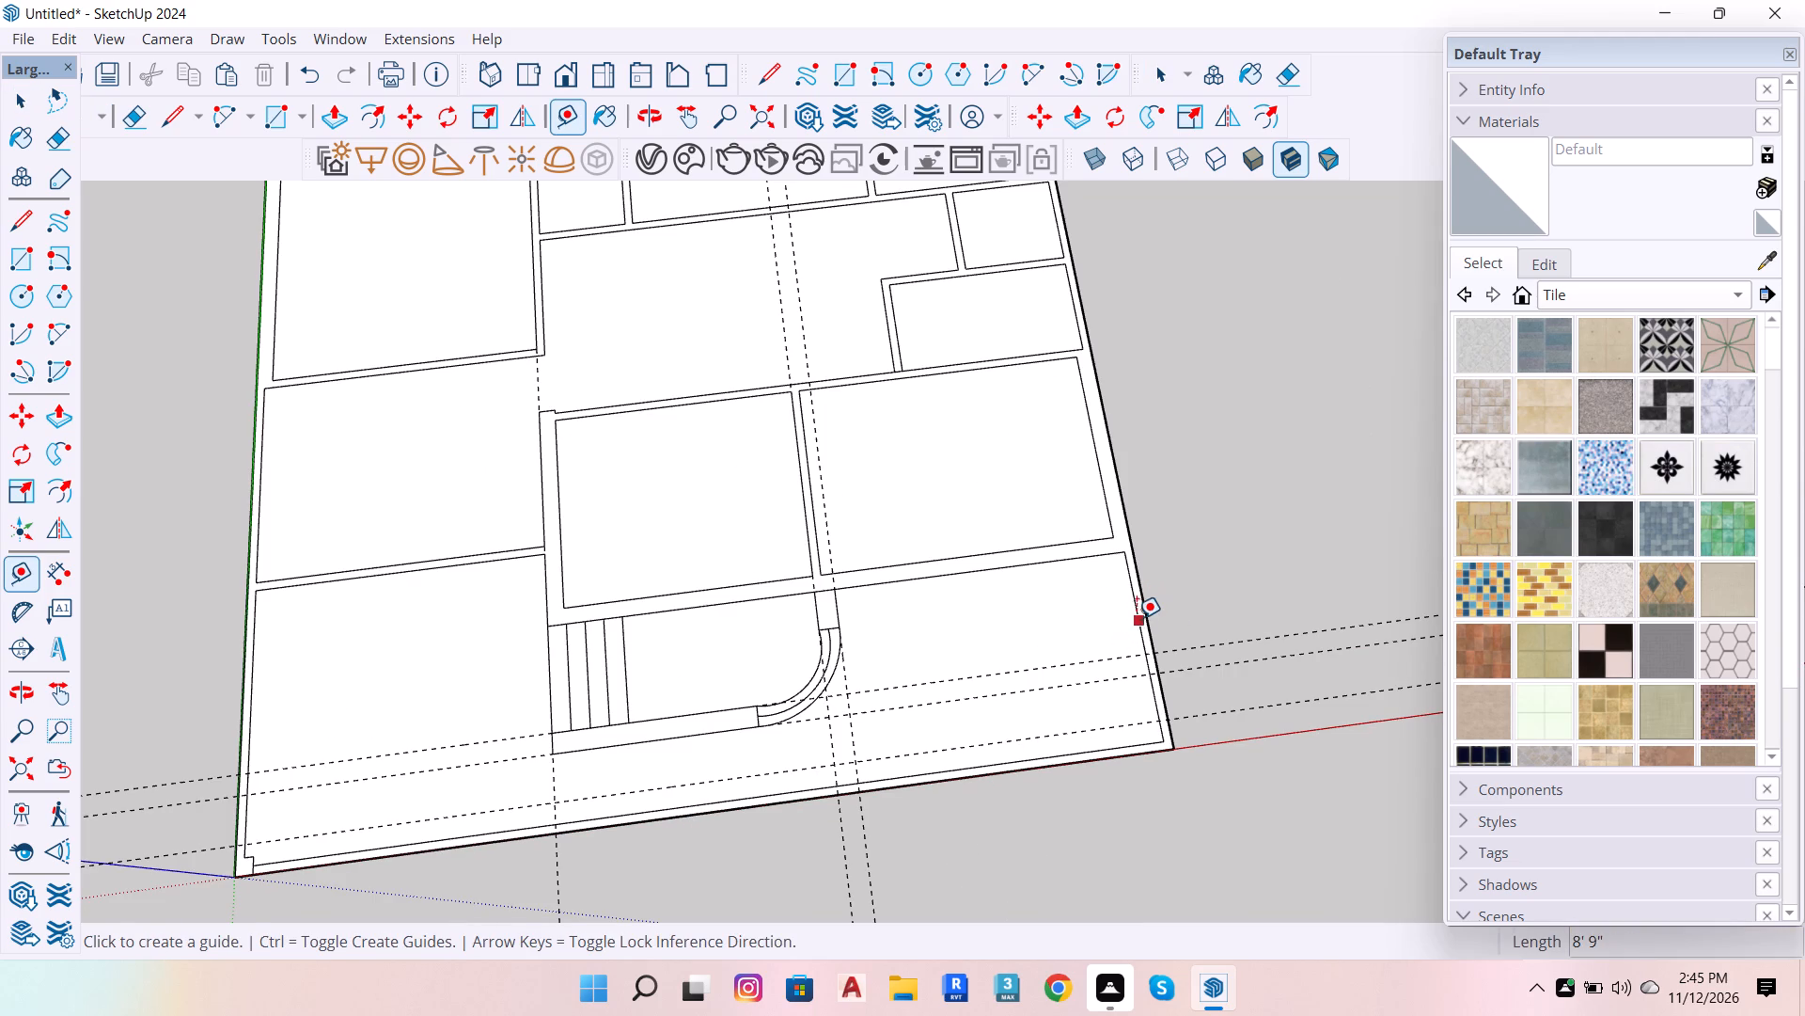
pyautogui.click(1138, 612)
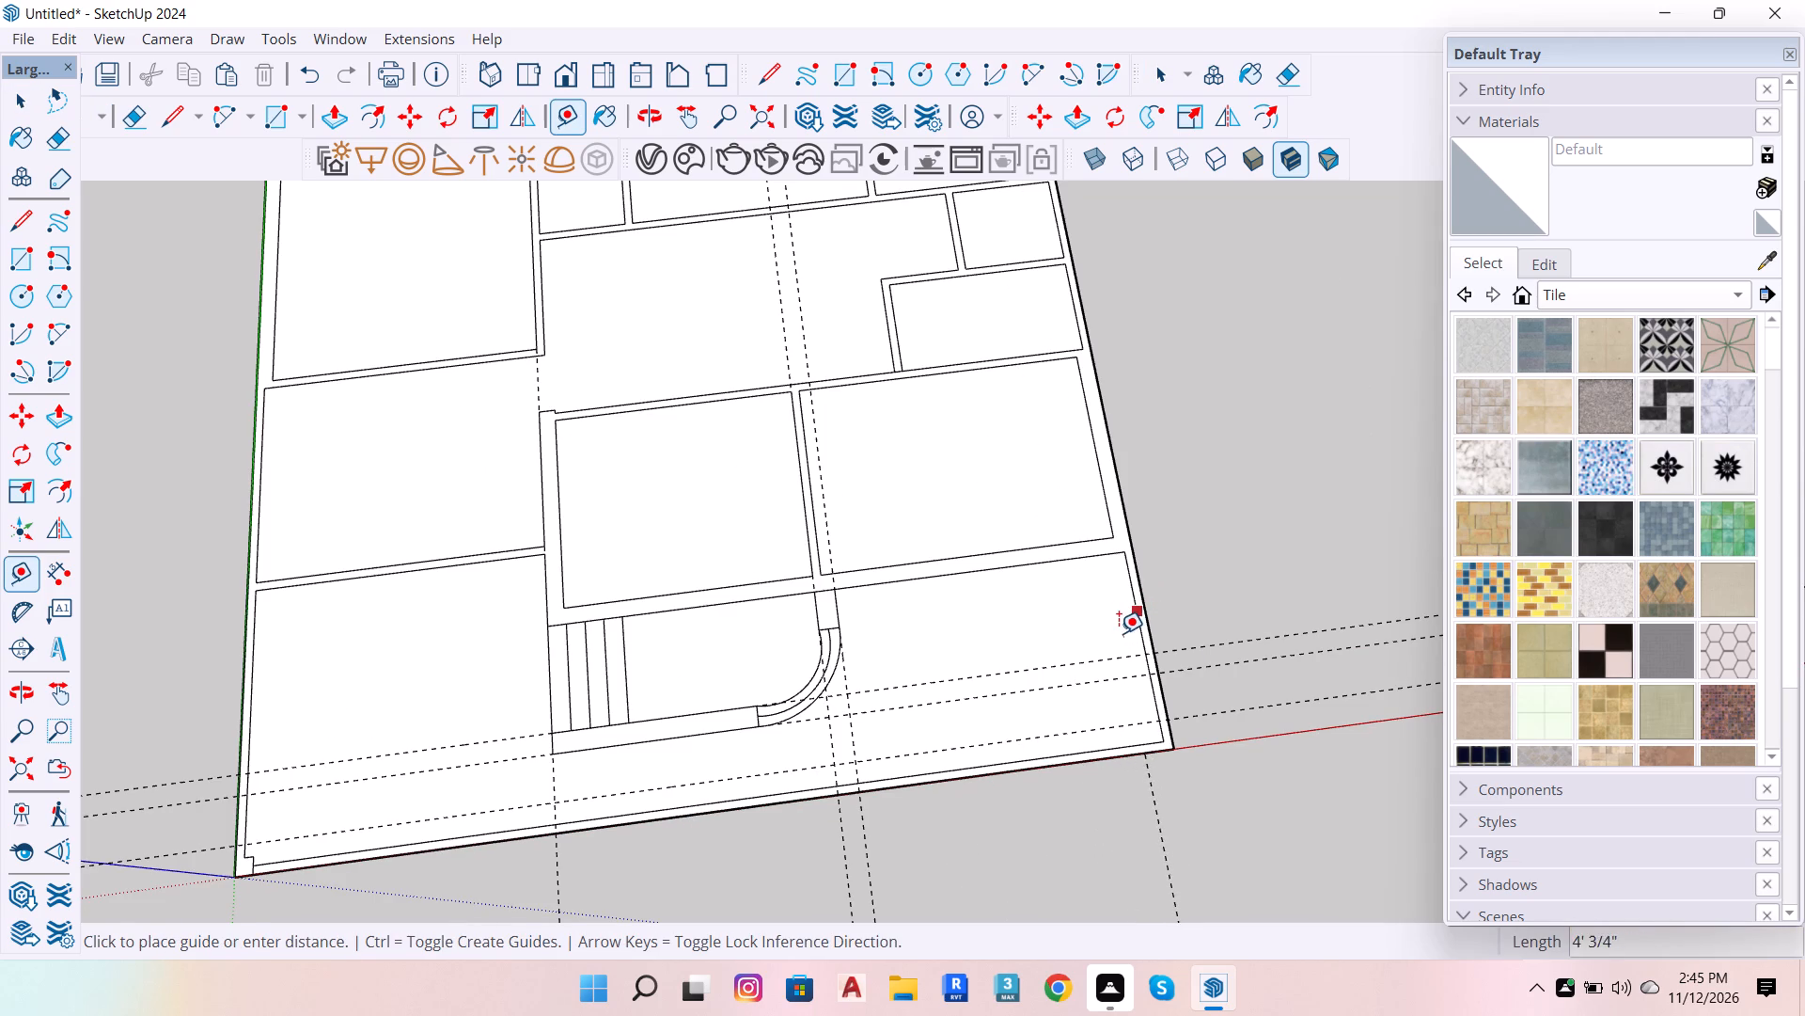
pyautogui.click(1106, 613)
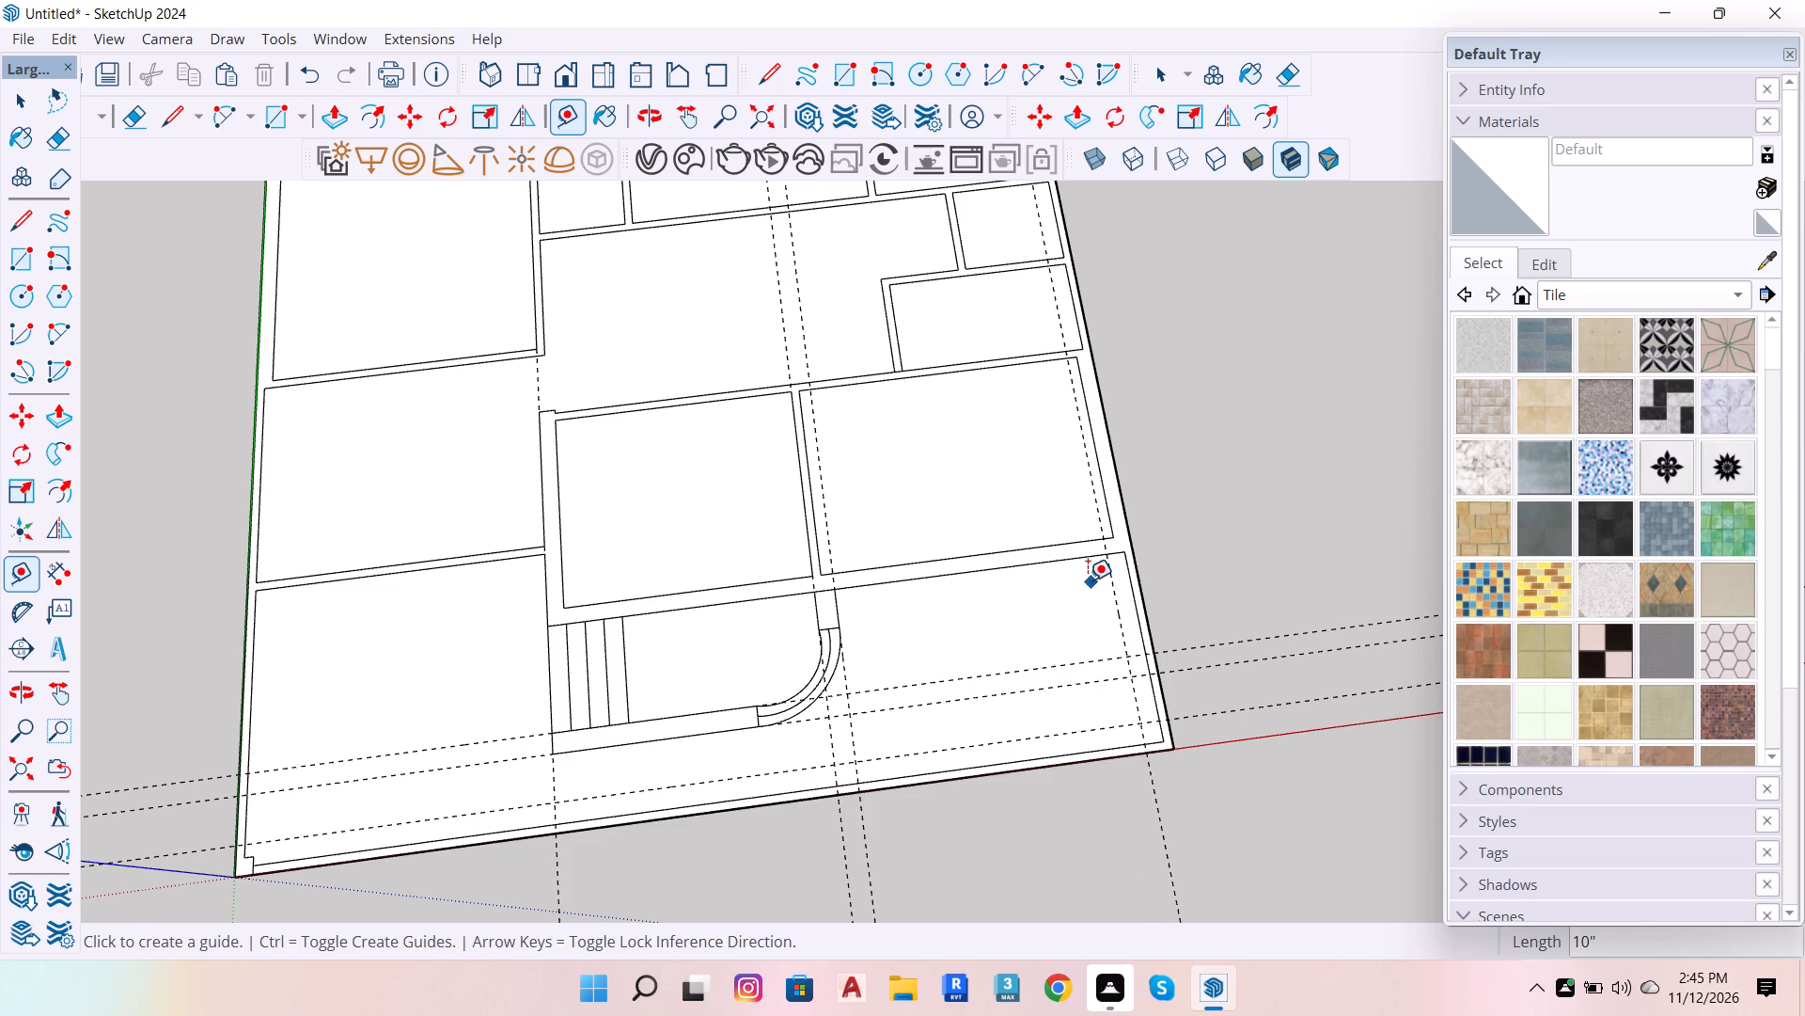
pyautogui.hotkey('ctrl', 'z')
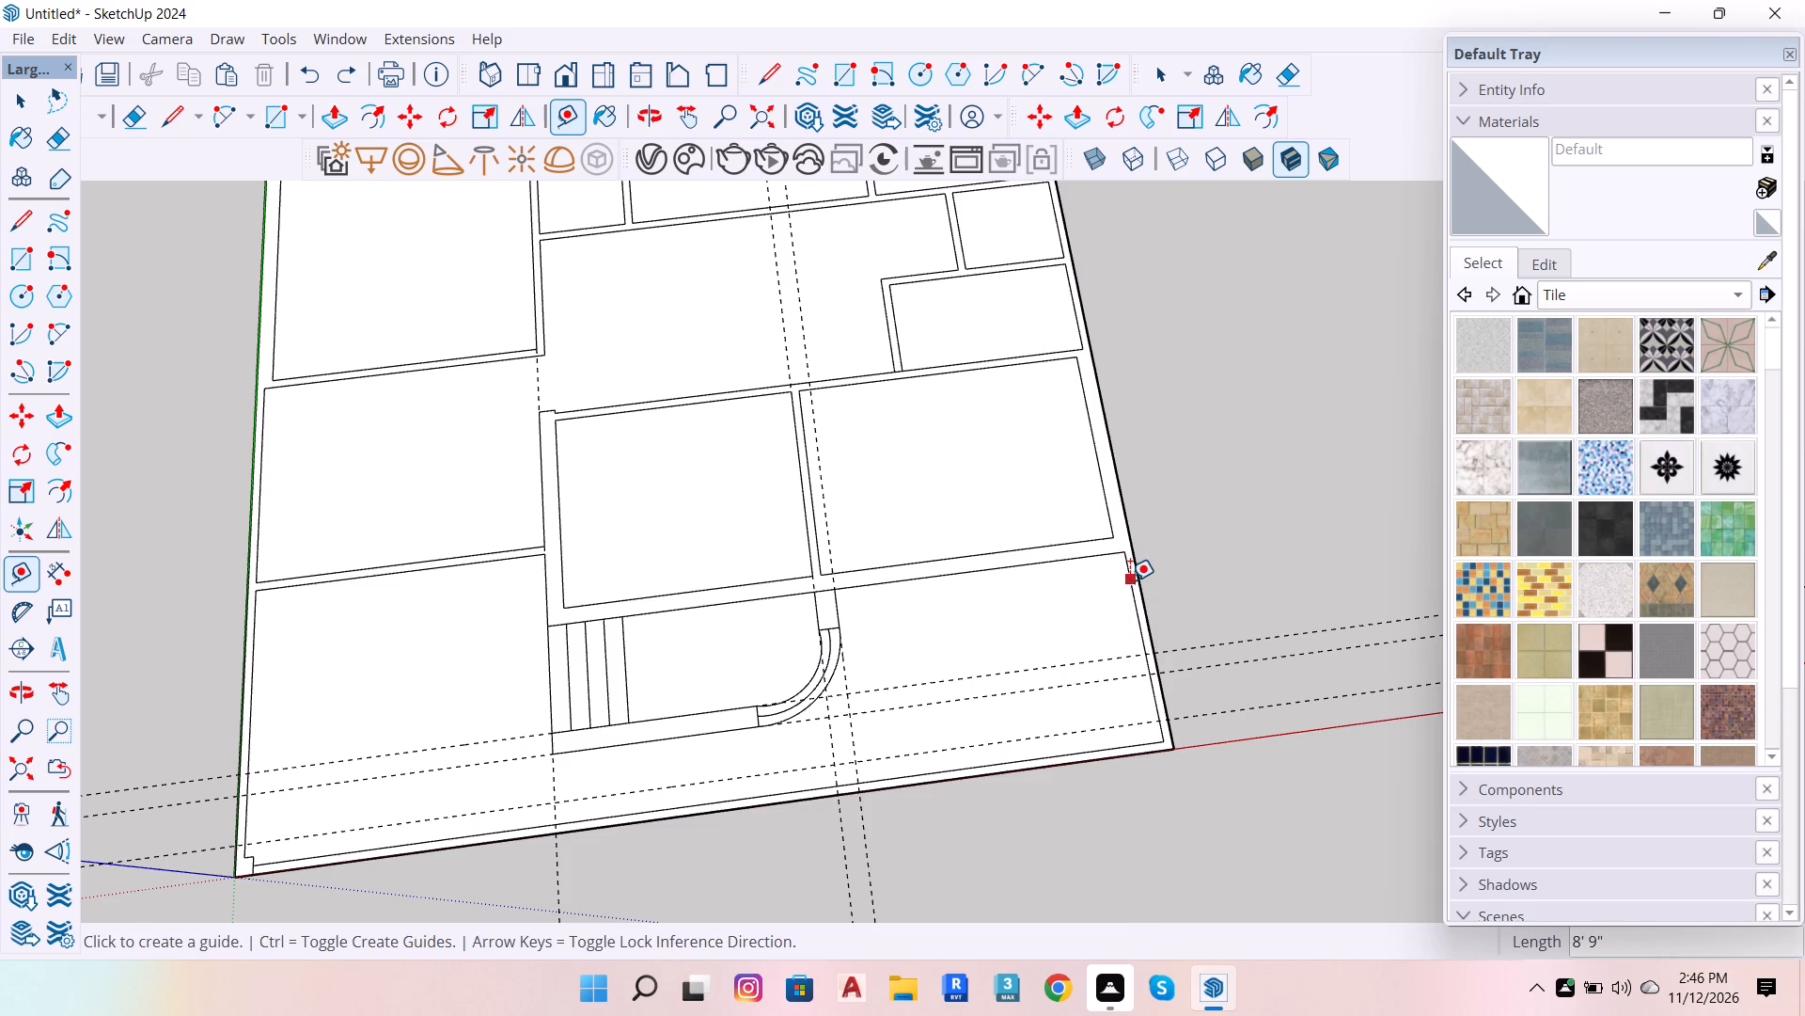
# Place guides 11" inward from the side border line and from the wall line behind the front area beyond the curved corner.
pyautogui.click(1131, 583)
pyautogui.write('11')
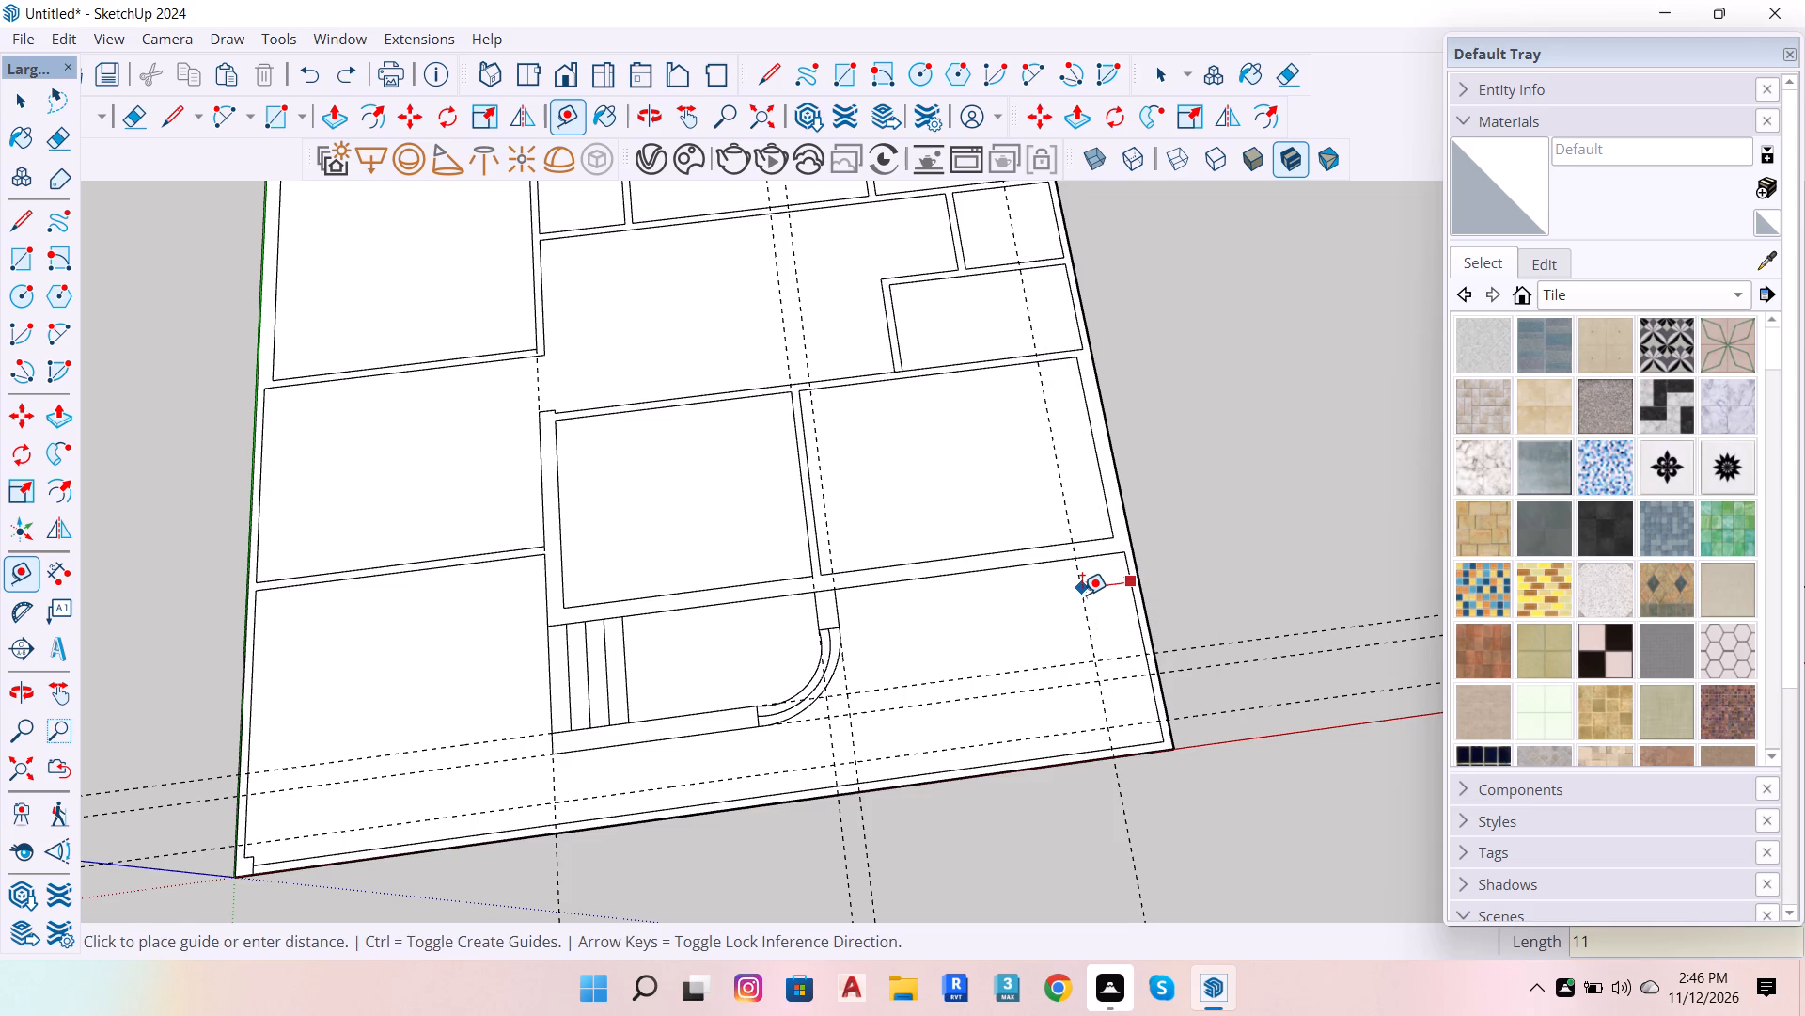
pyautogui.press('Return')
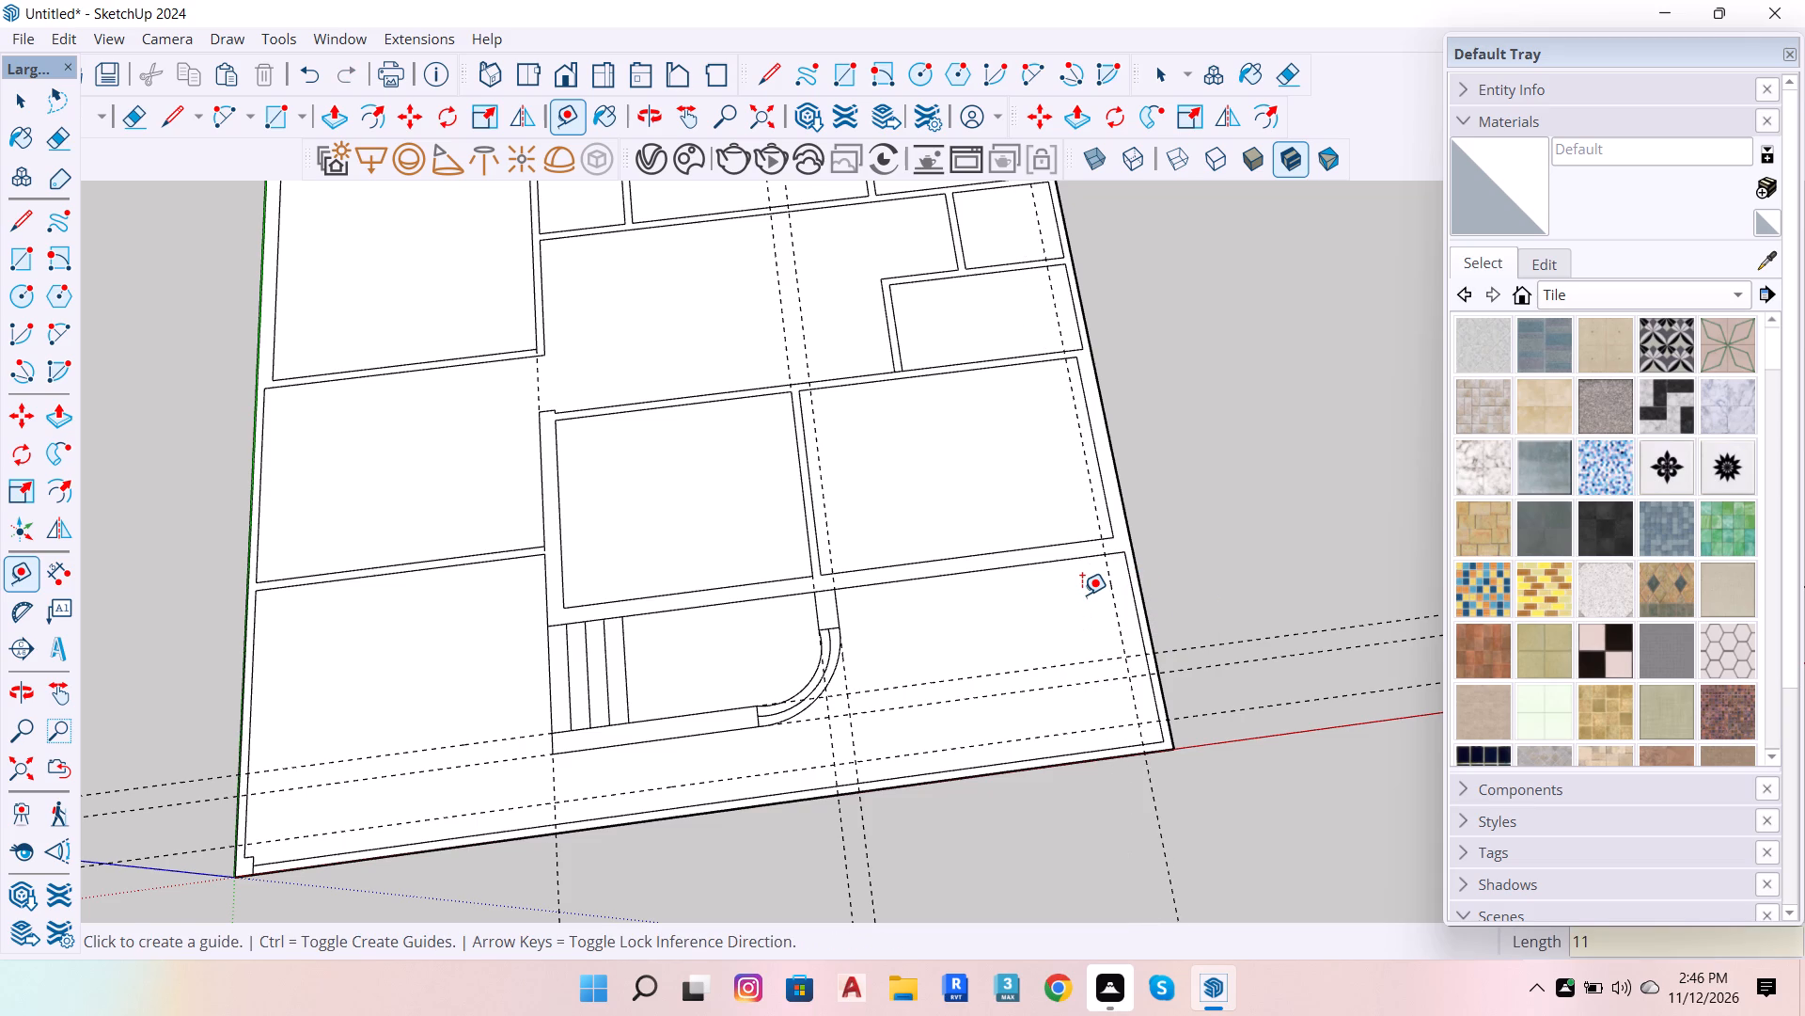
pyautogui.click(969, 569)
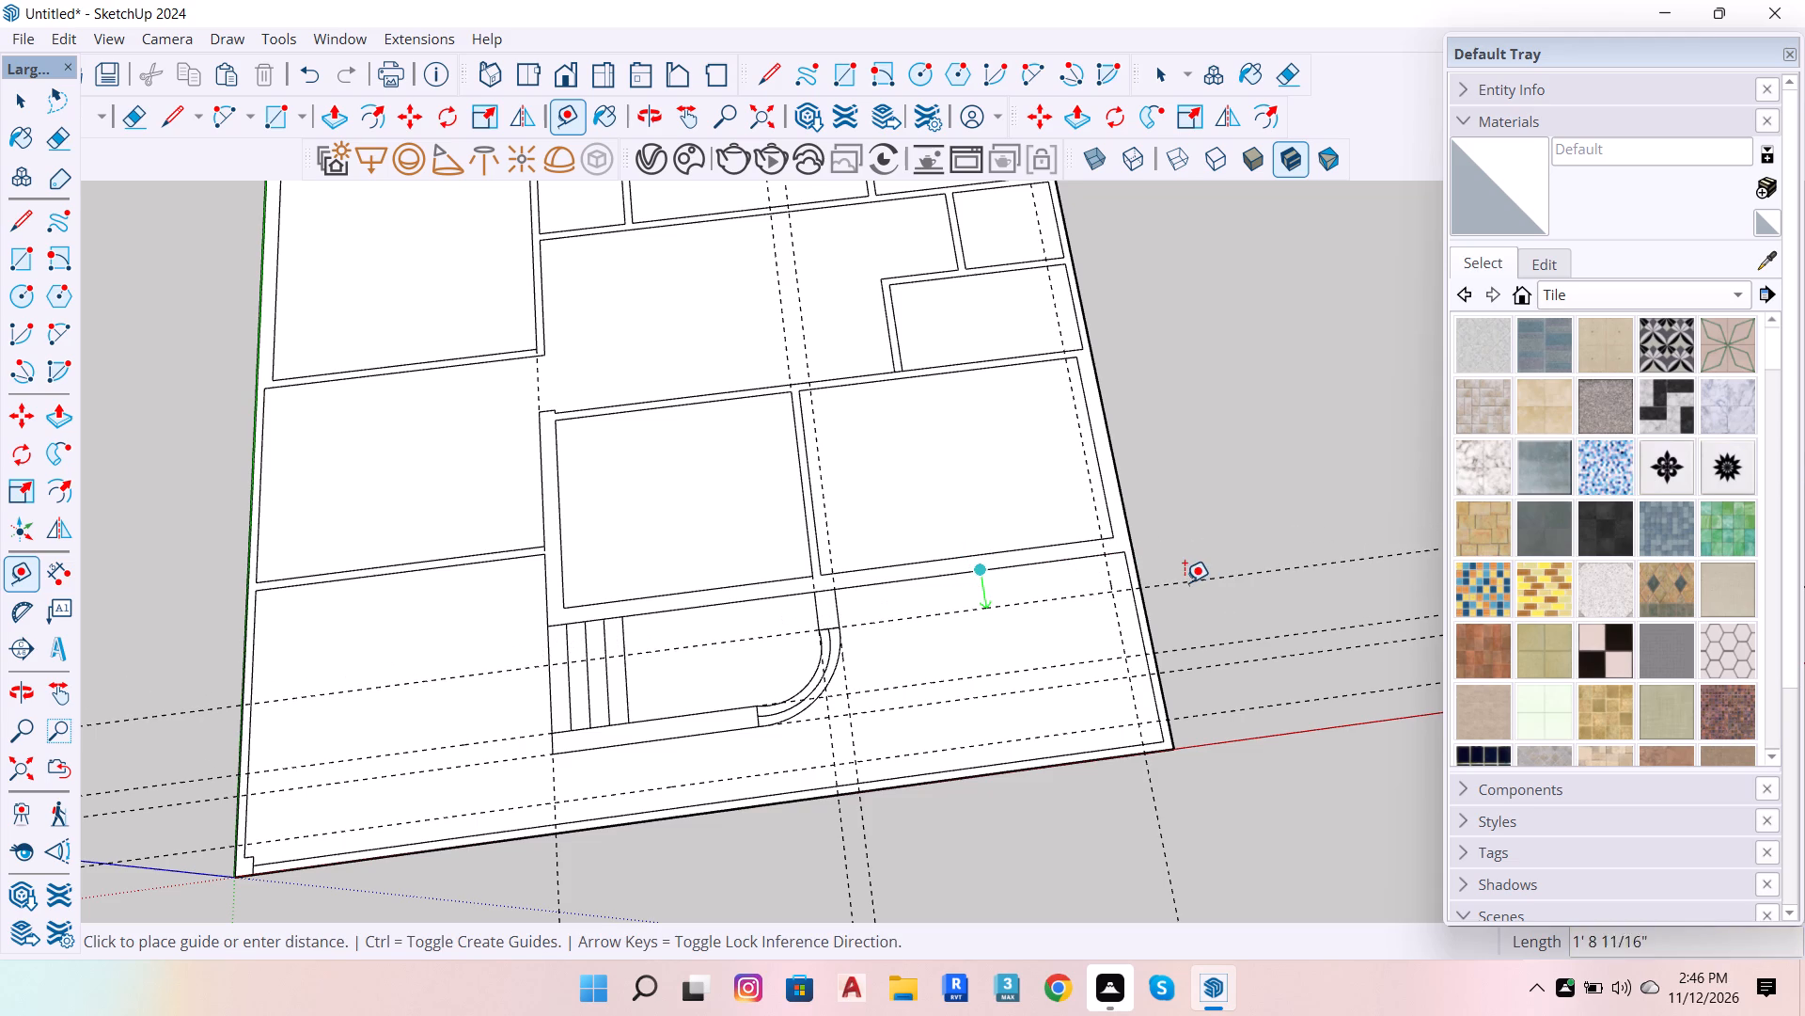
pyautogui.write('11')
pyautogui.press('Return')
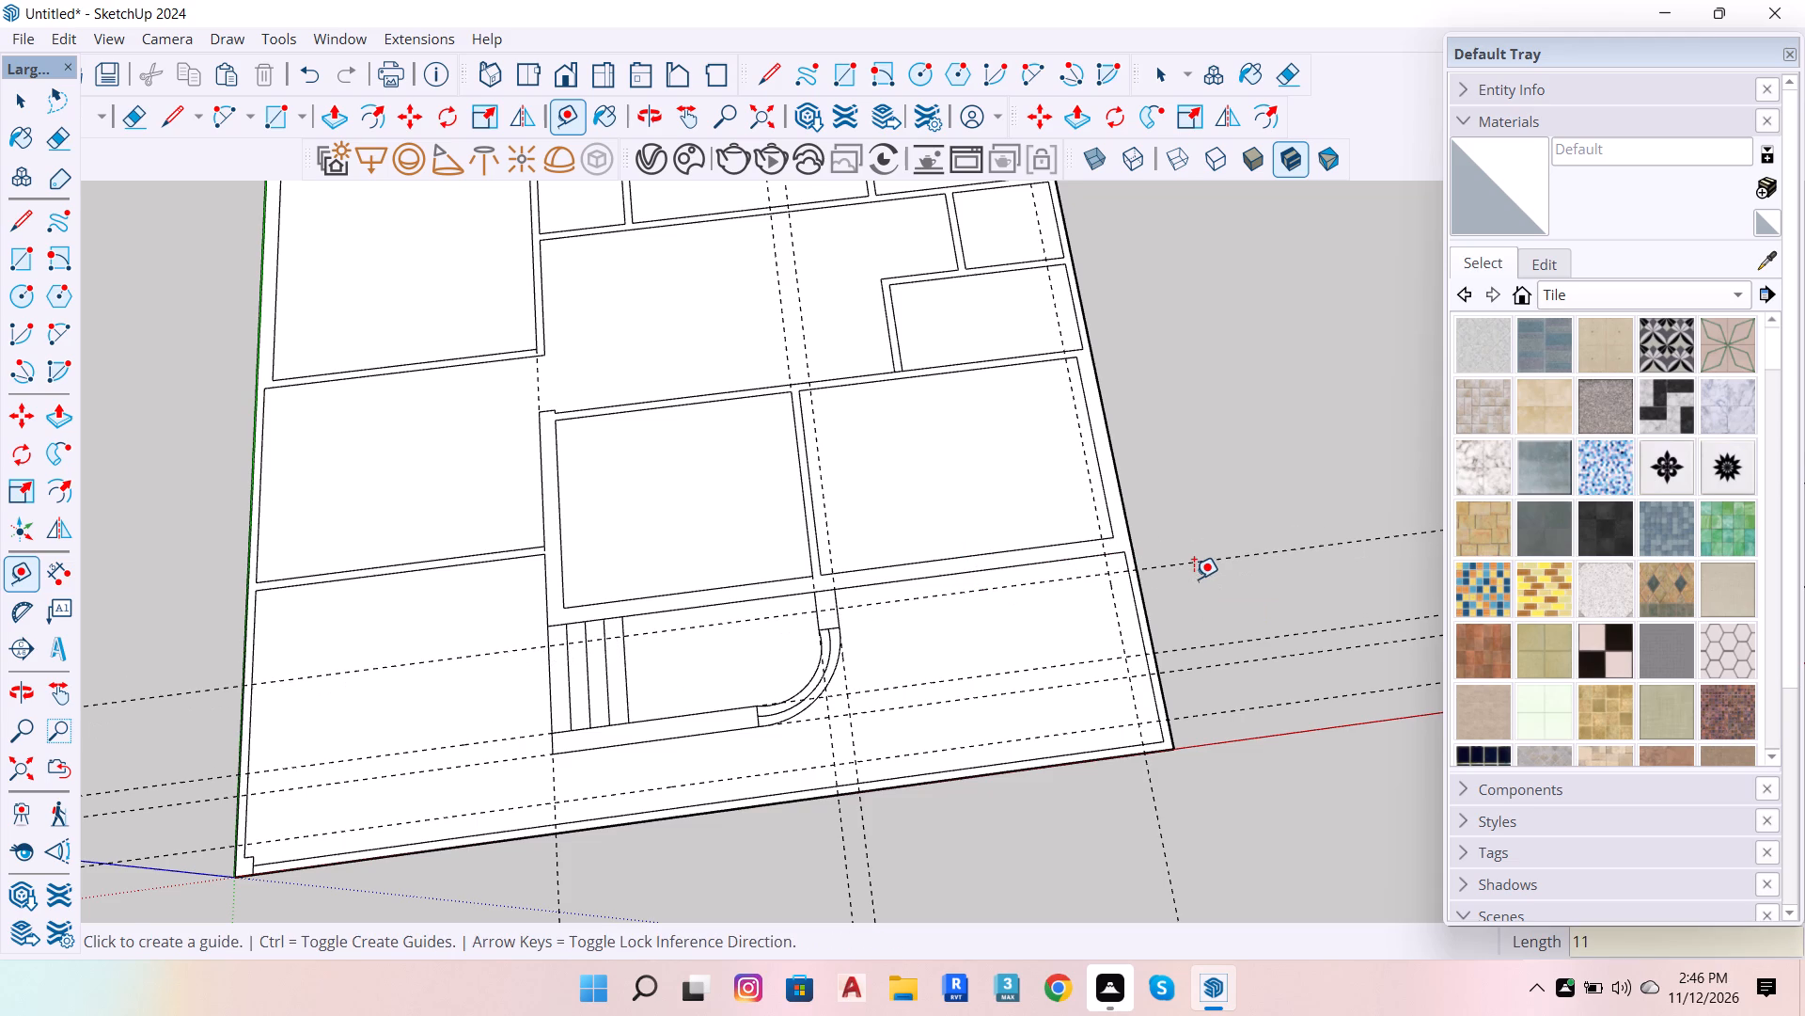
pyautogui.press('space')
# Draw connected lines from the stub's outer edge along the 11" guides to the stair-end wall guide, ending with an 11" line to the front border.
pyautogui.press('l')
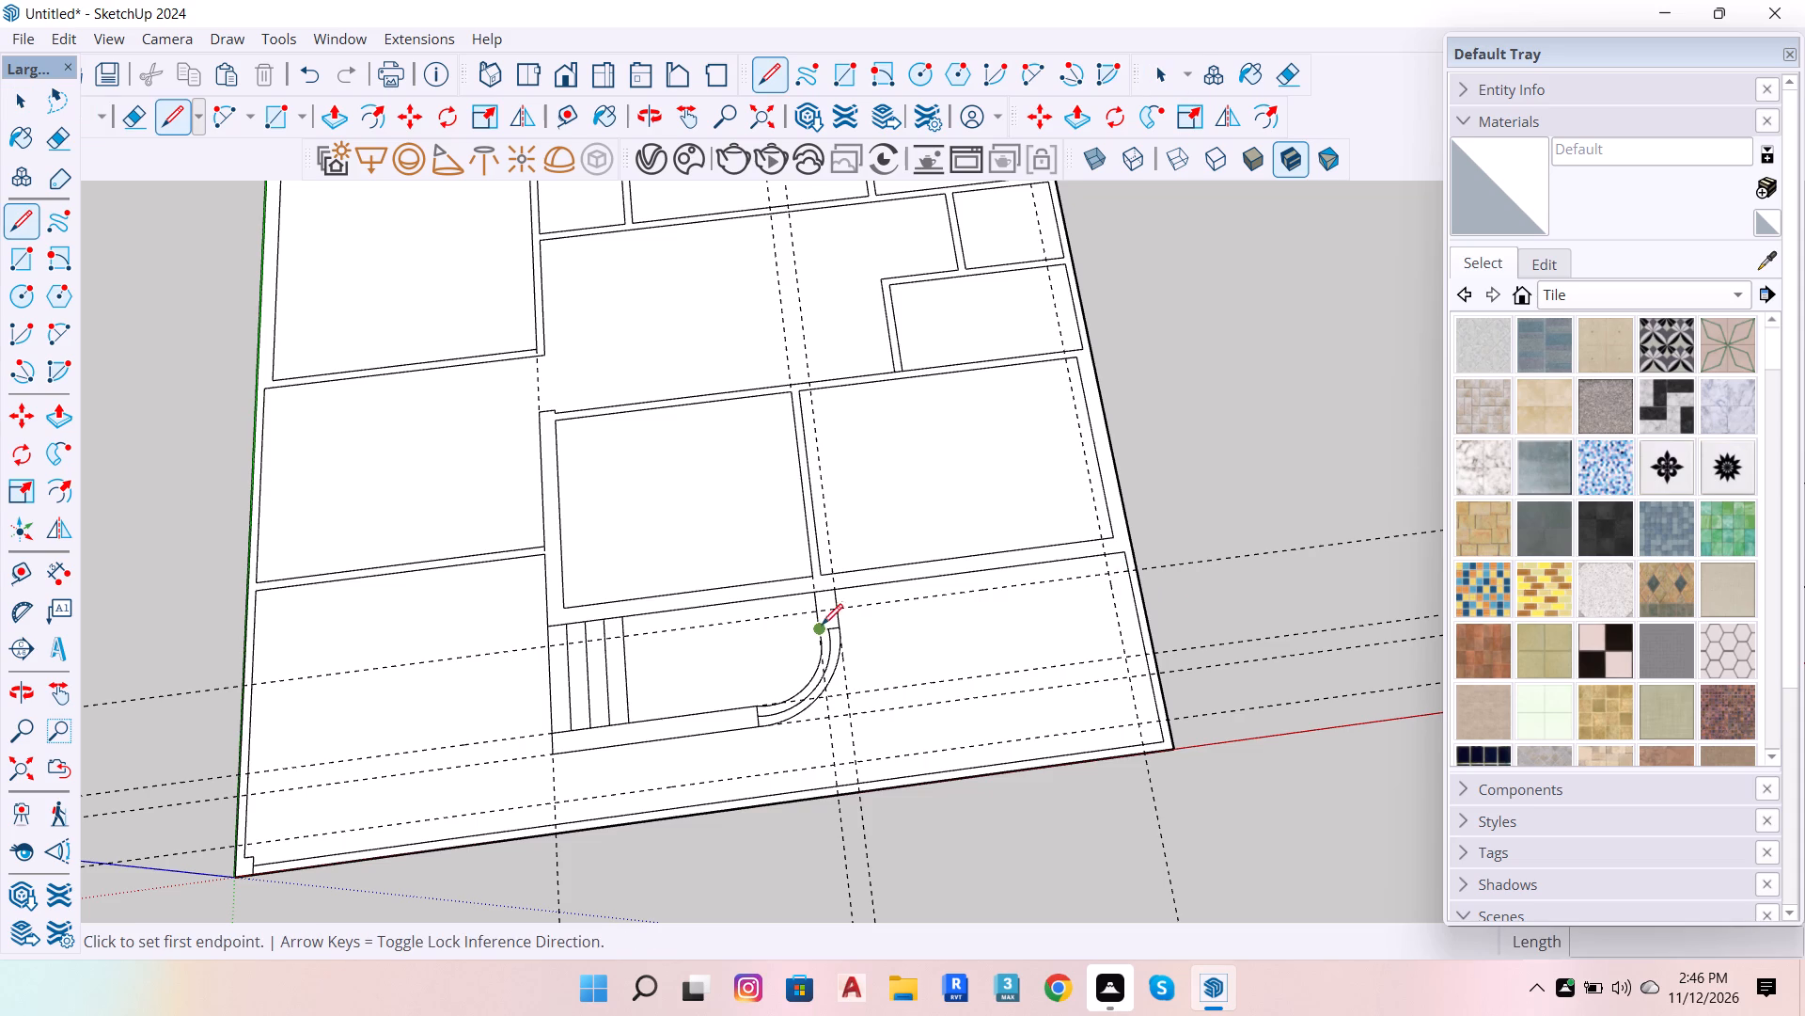
pyautogui.click(838, 608)
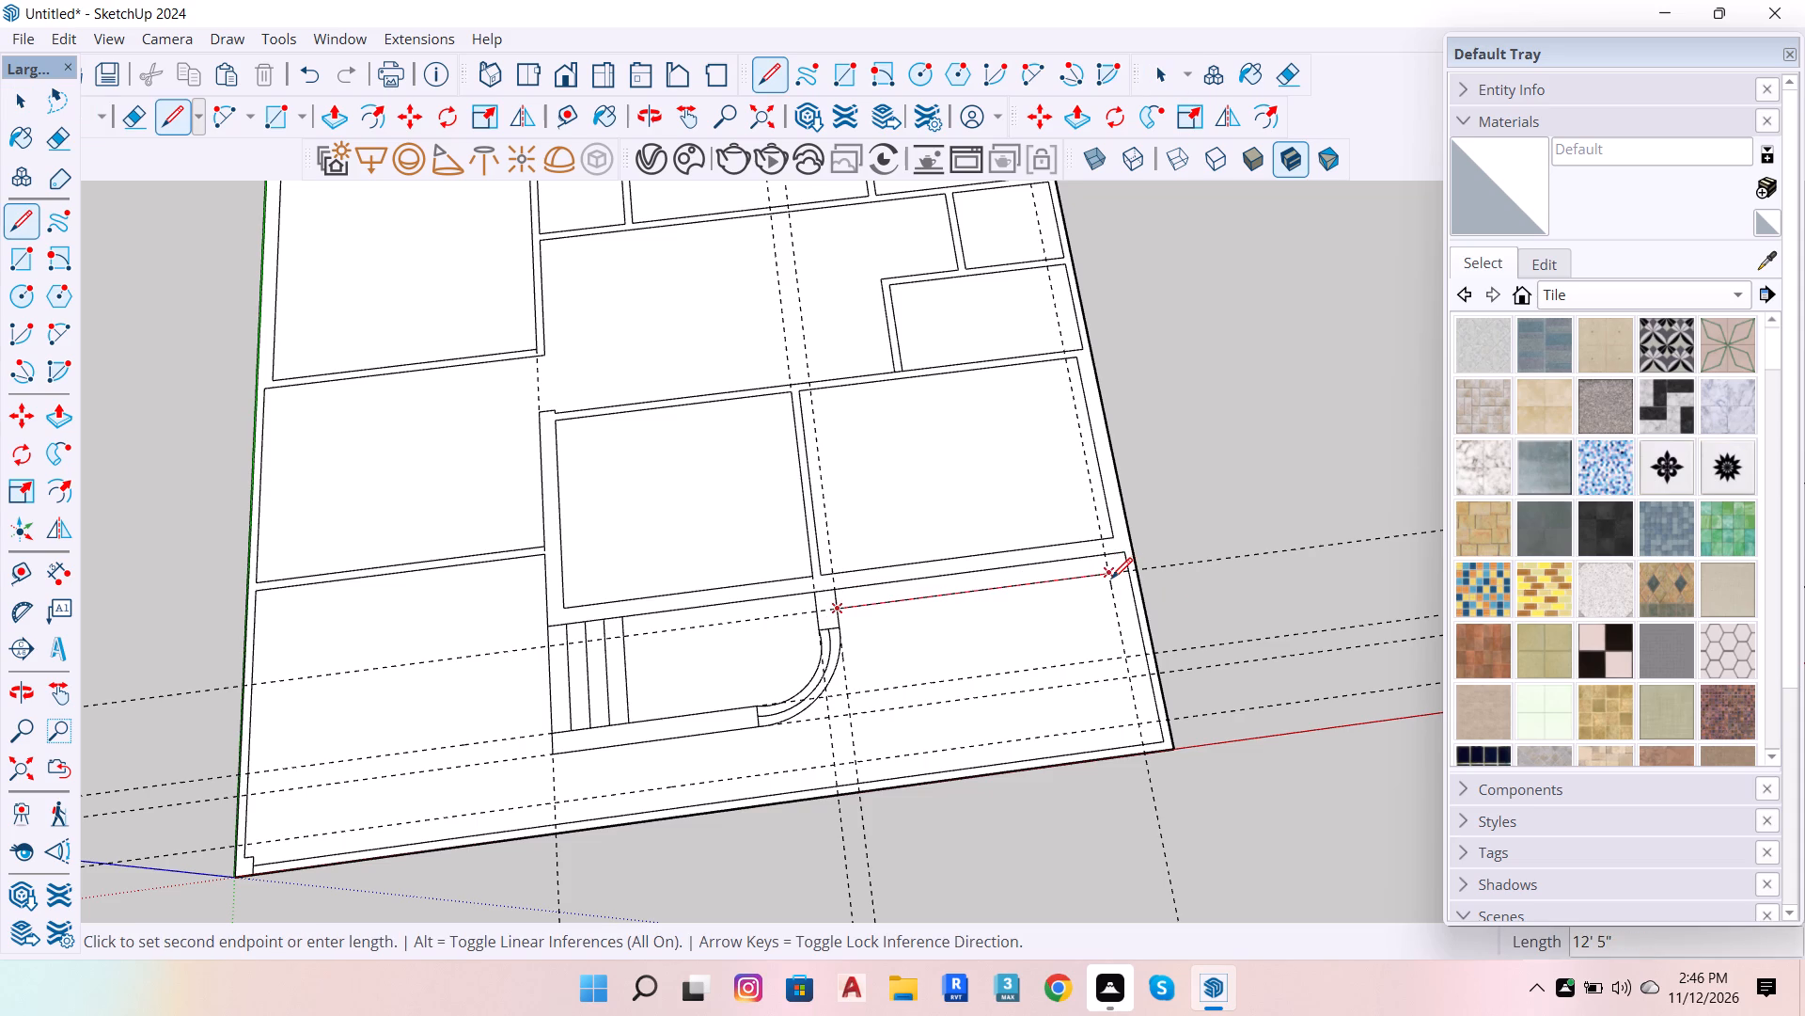
pyautogui.click(1111, 579)
pyautogui.click(1138, 722)
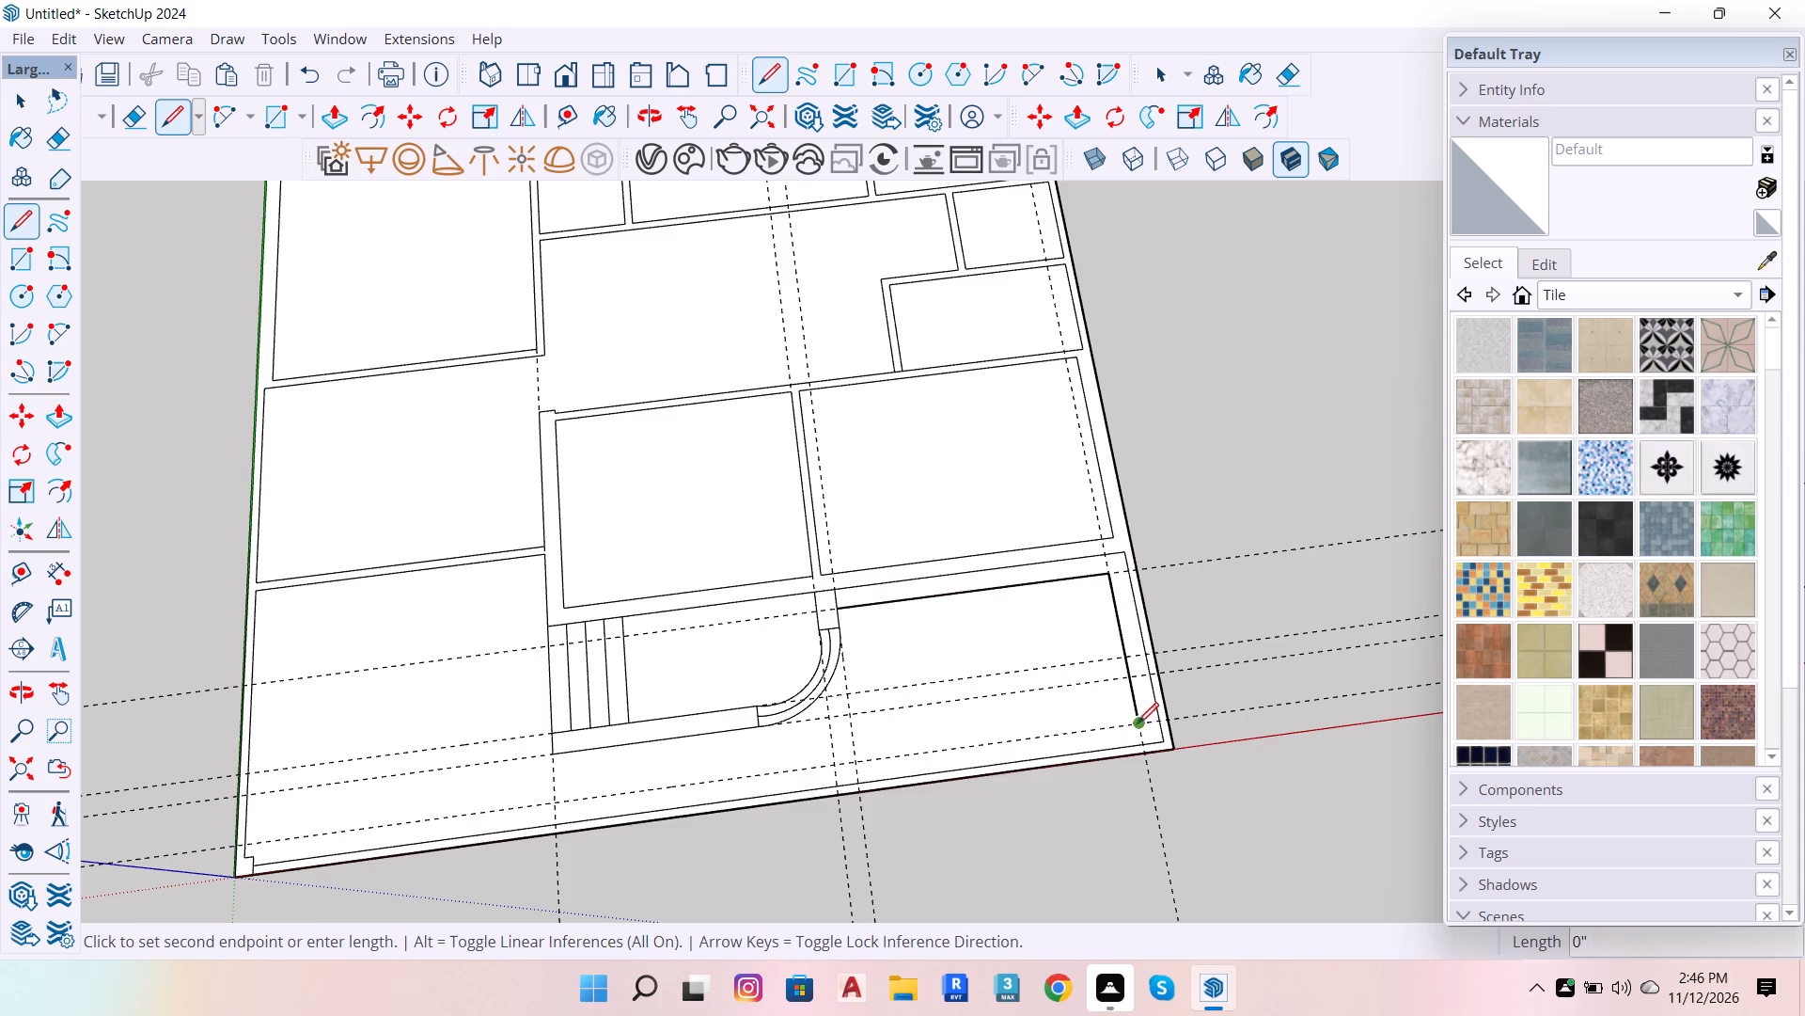
pyautogui.click(559, 806)
pyautogui.click(555, 821)
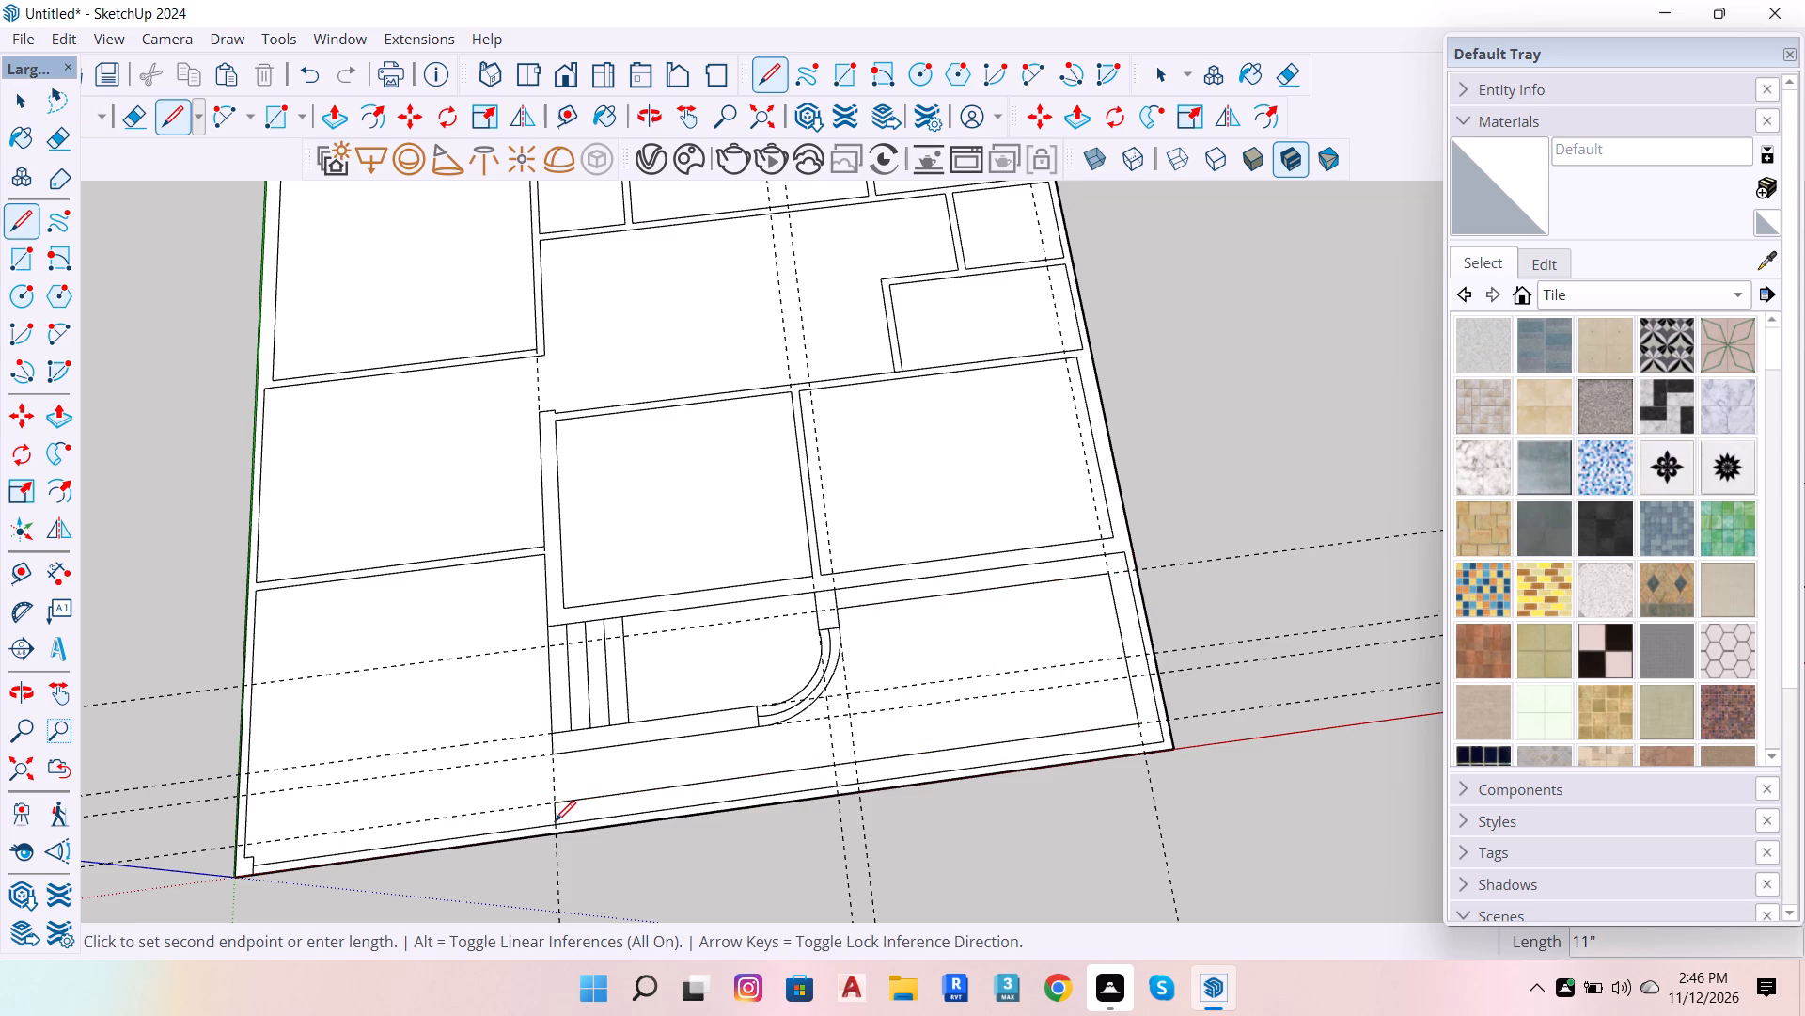
# Draw a line from the horizontal strip's outer corner at the stair end to the end of the front inset line.
pyautogui.scroll(4, 544, 774)
pyautogui.scroll(-5, 718, 721)
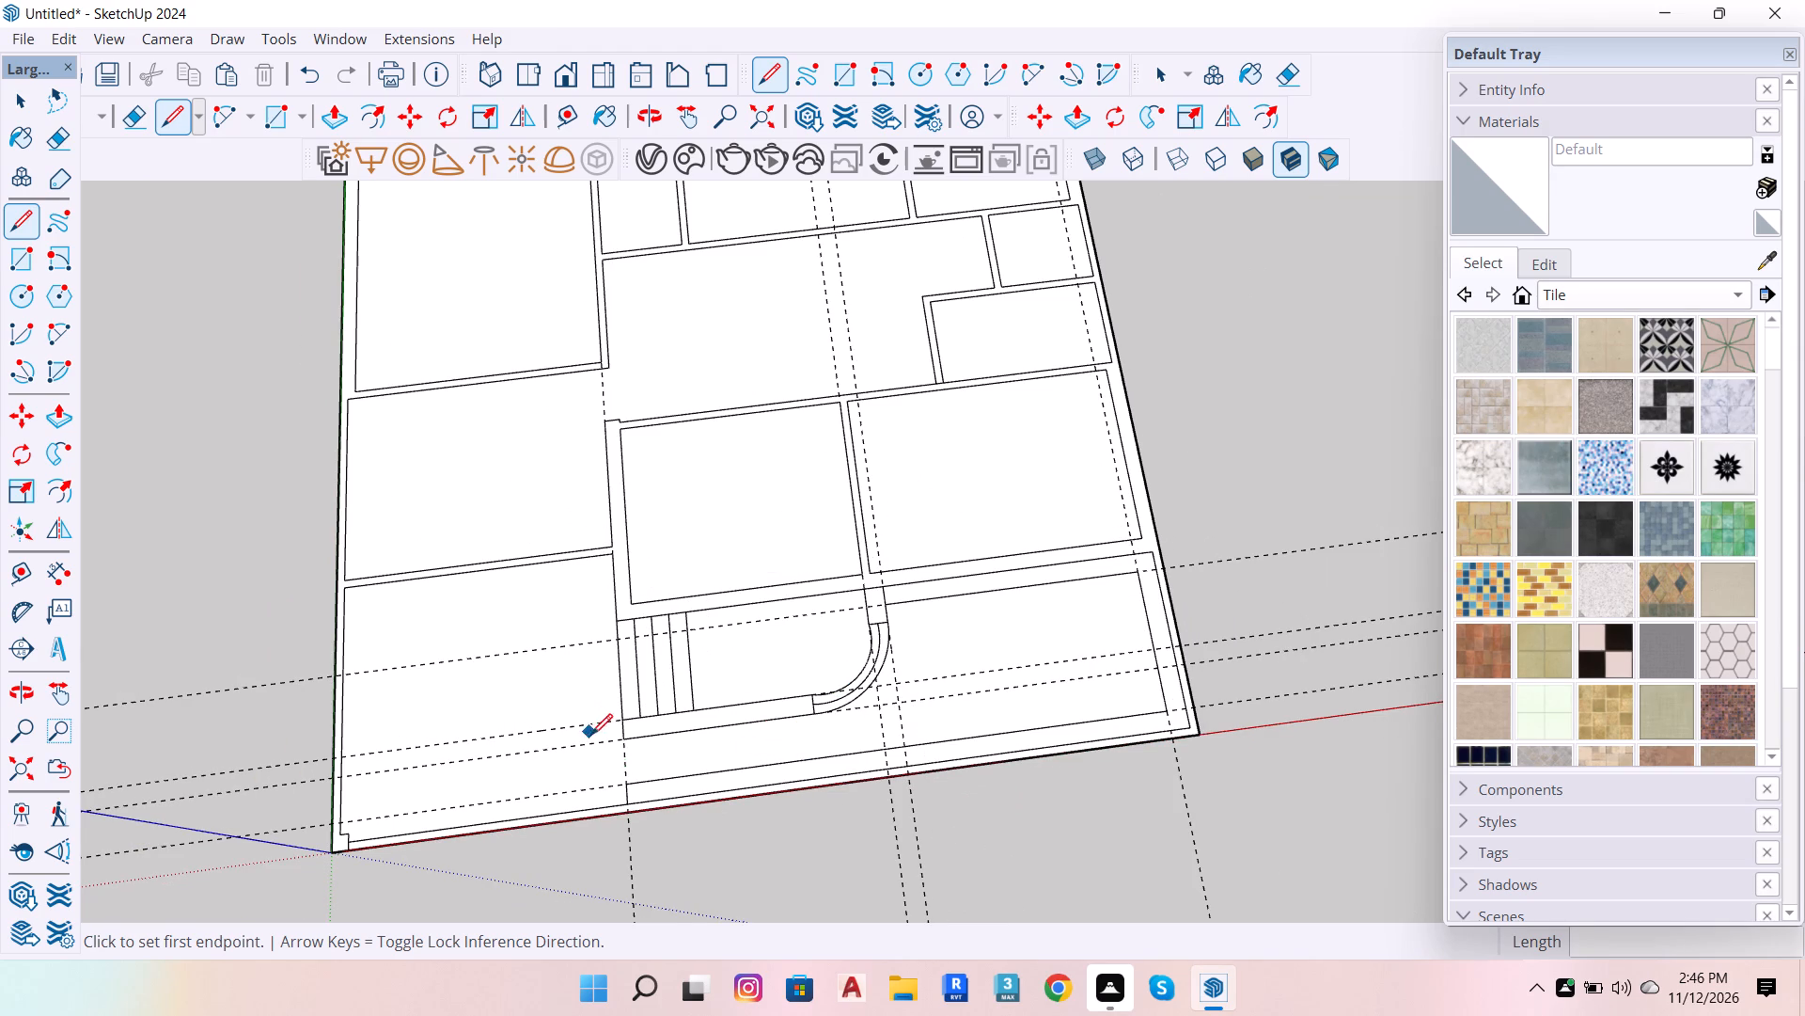
pyautogui.scroll(4, 617, 754)
pyautogui.click(623, 733)
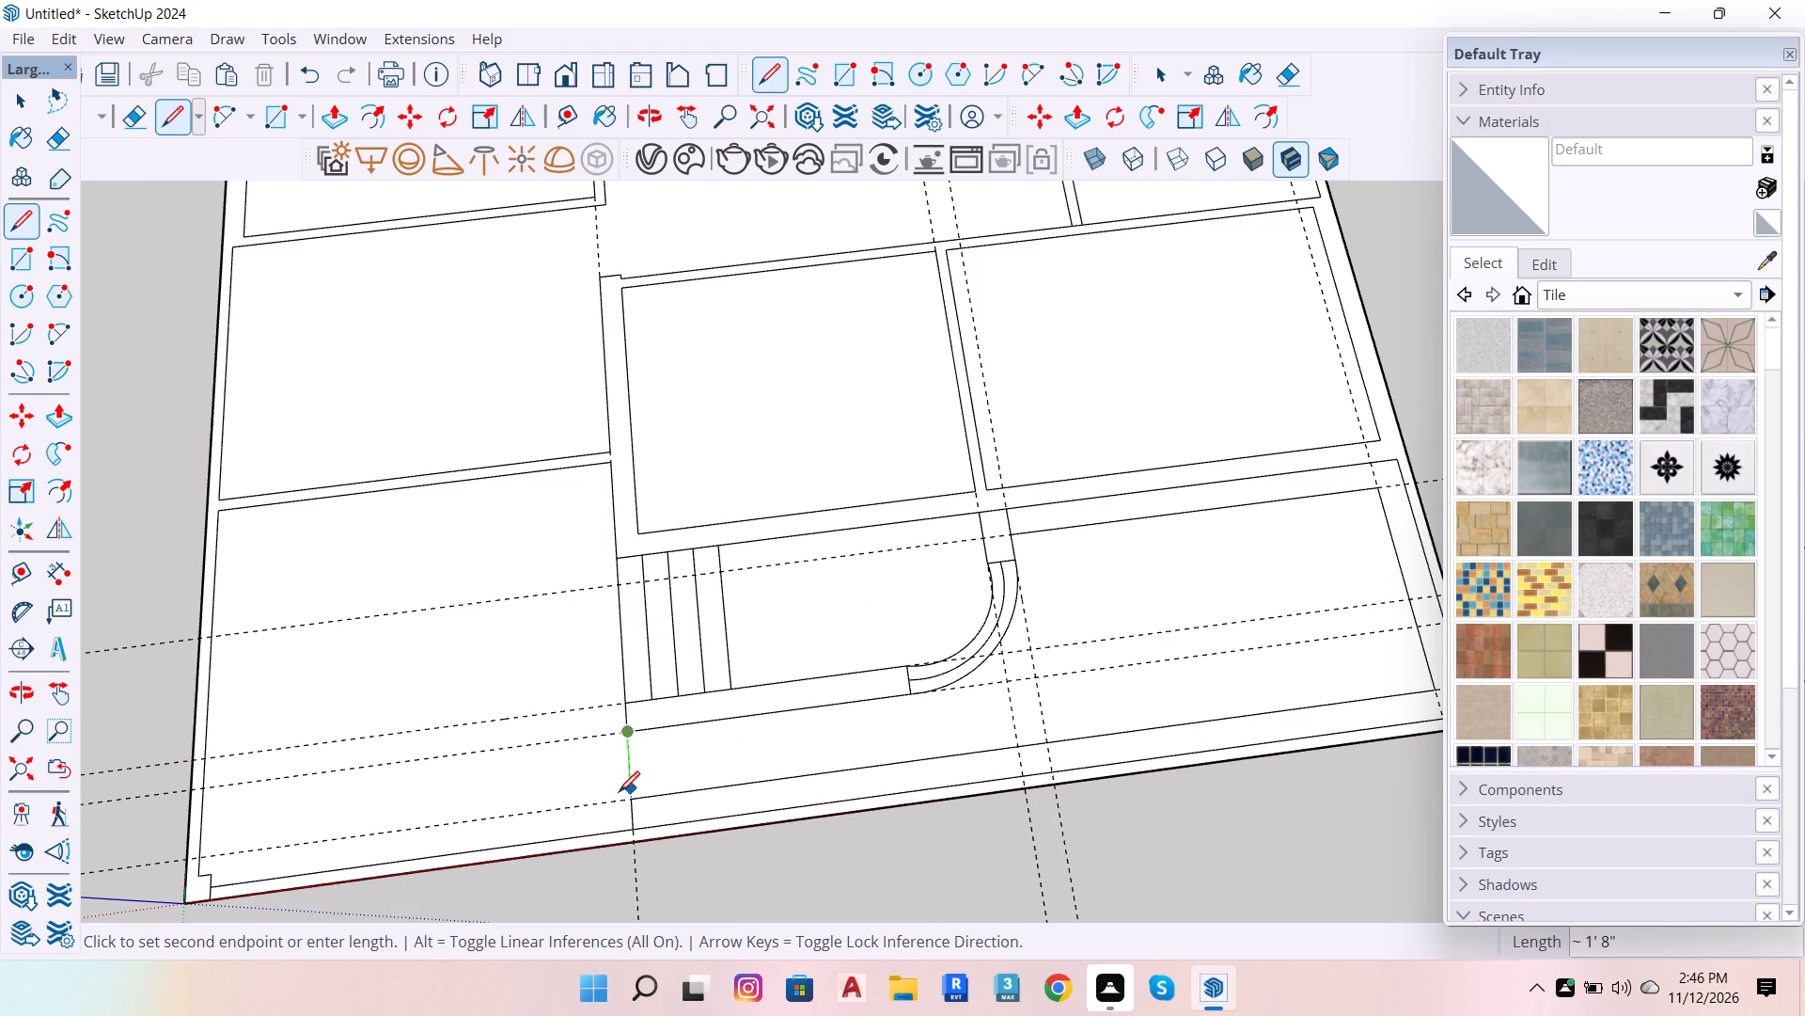
pyautogui.click(631, 801)
pyautogui.scroll(-7, 679, 747)
pyautogui.scroll(4, 1043, 695)
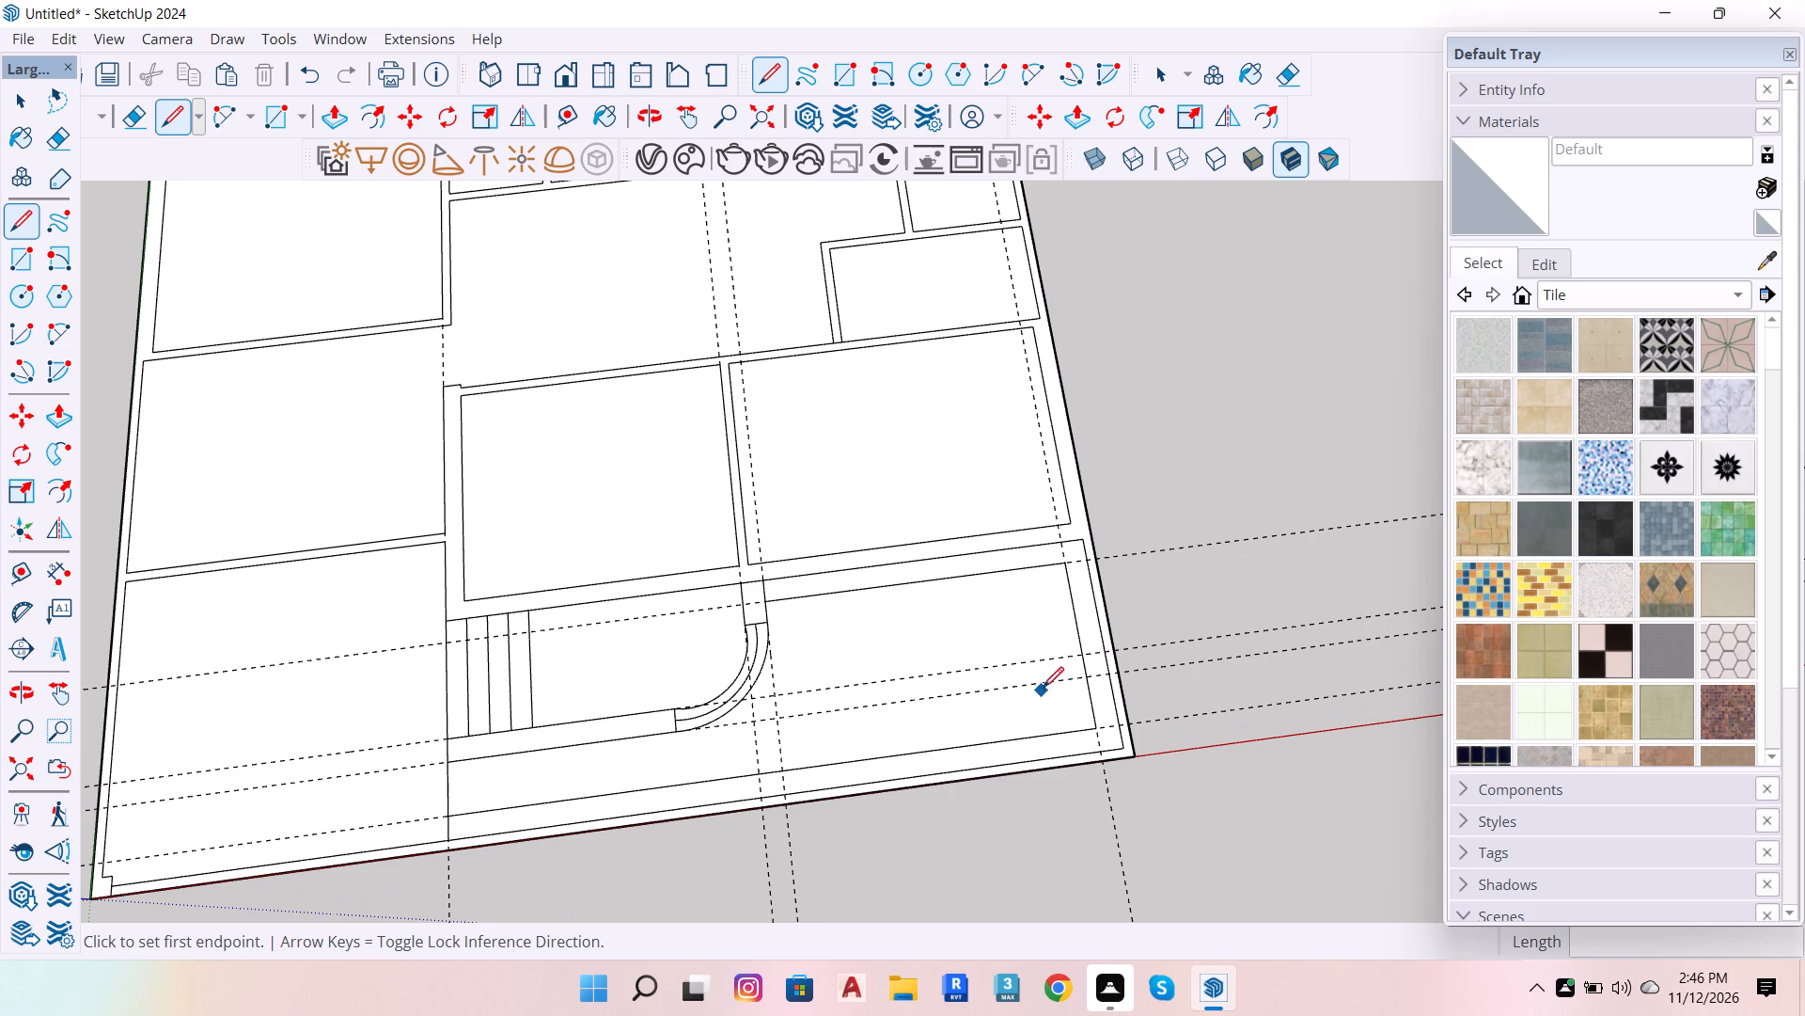
# Erase all the dashed construction guides crossing the floor plan, including those extending past the front and side borders.
pyautogui.press('space')
pyautogui.press('e')
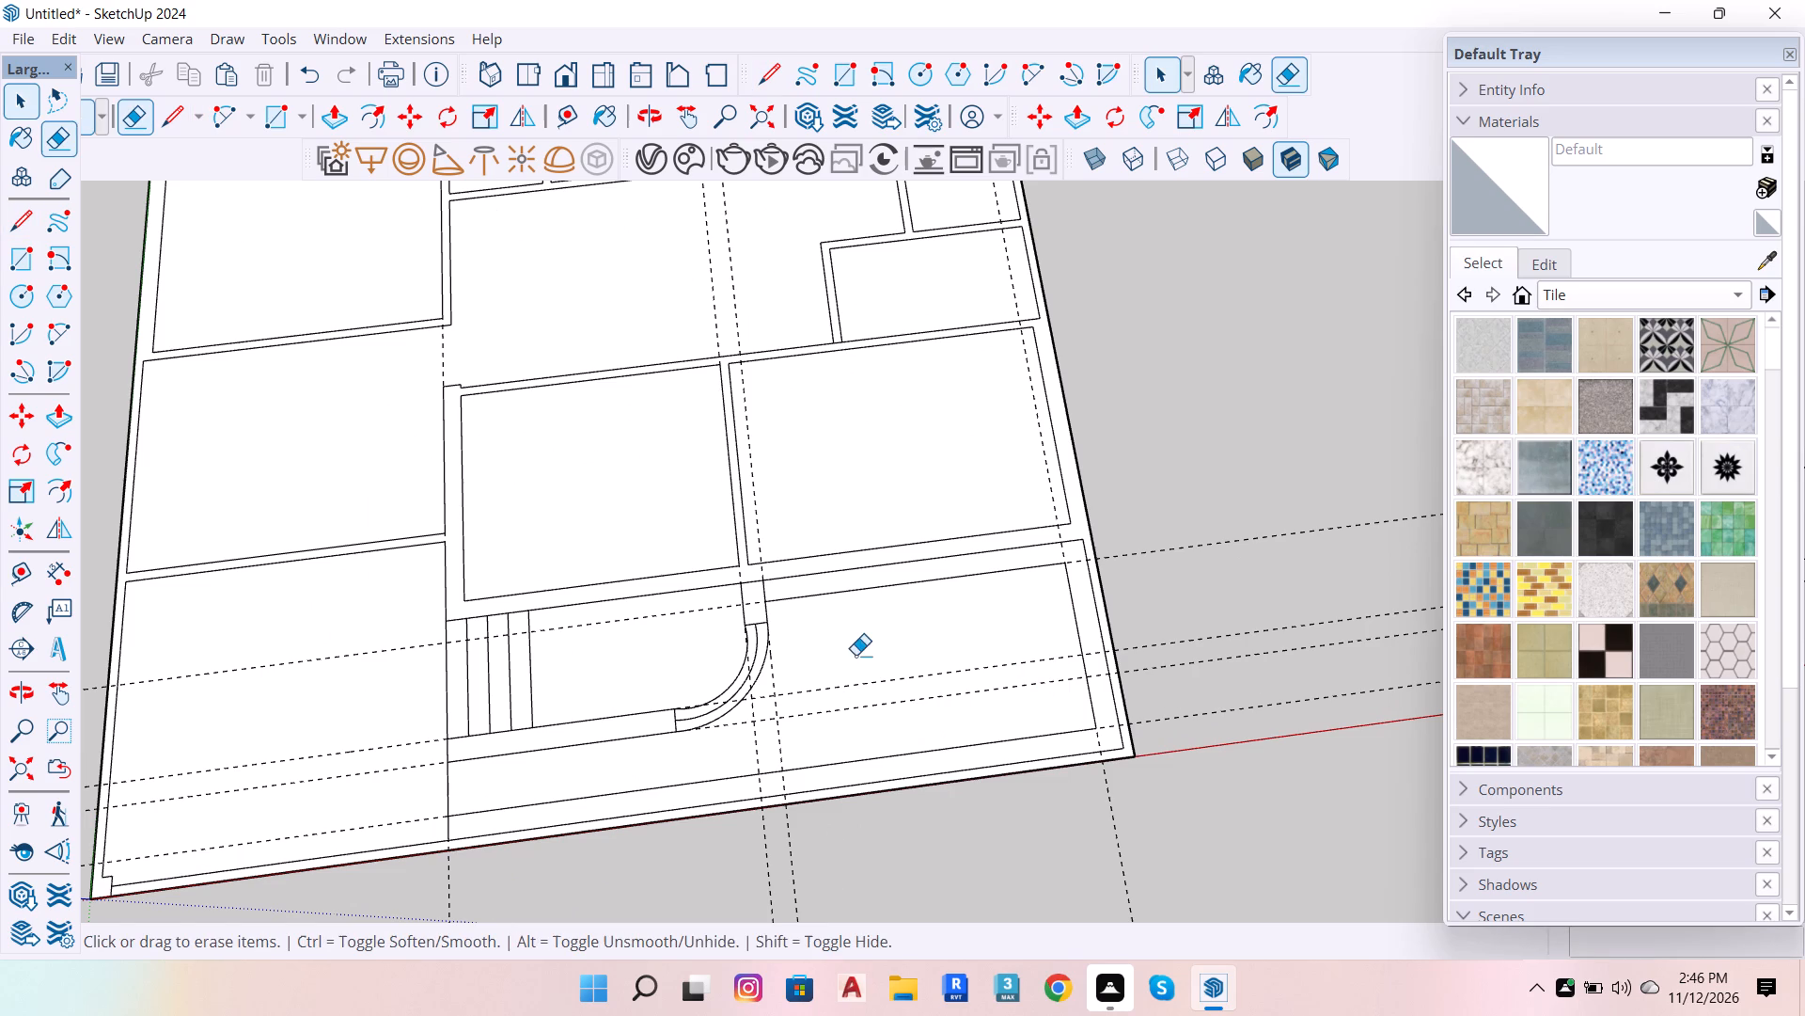
pyautogui.moveTo(855, 655); pyautogui.dragTo(707, 766)
pyautogui.scroll(-6, 931, 706)
pyautogui.scroll(6, 620, 778)
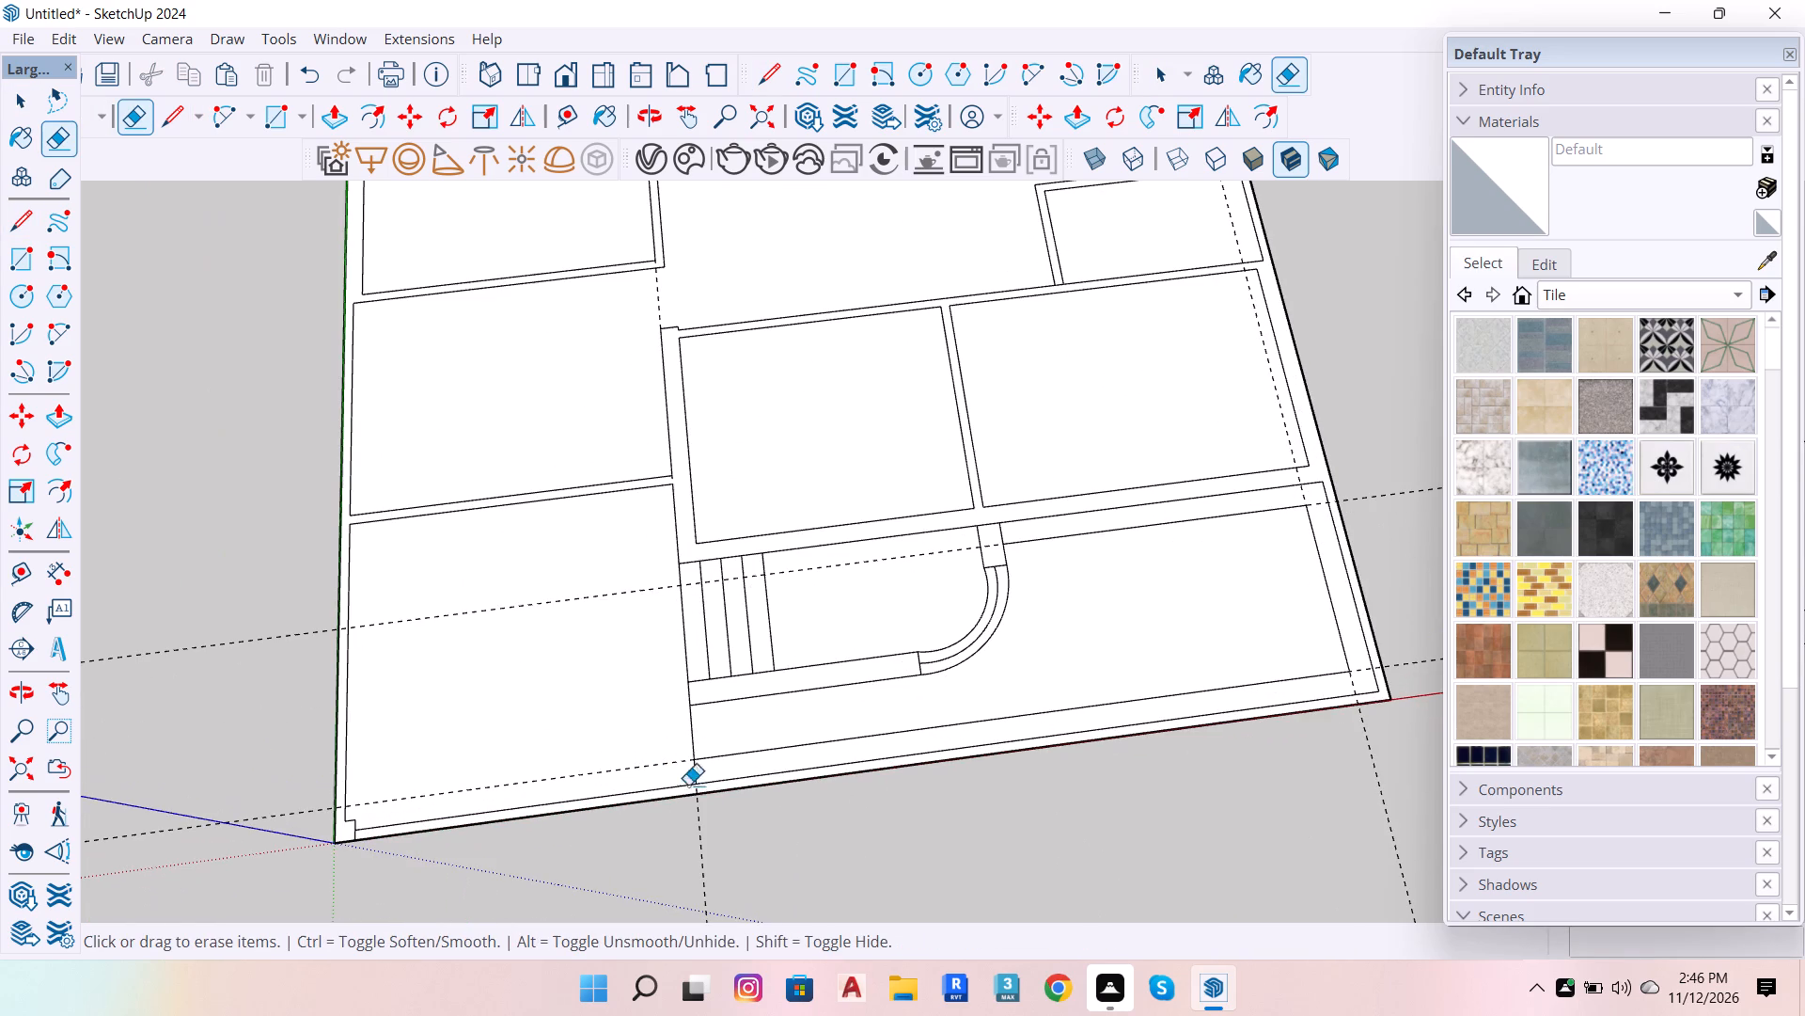
pyautogui.moveTo(723, 847); pyautogui.dragTo(683, 855)
pyautogui.scroll(-6, 1235, 746)
pyautogui.moveTo(1316, 754); pyautogui.dragTo(1344, 744)
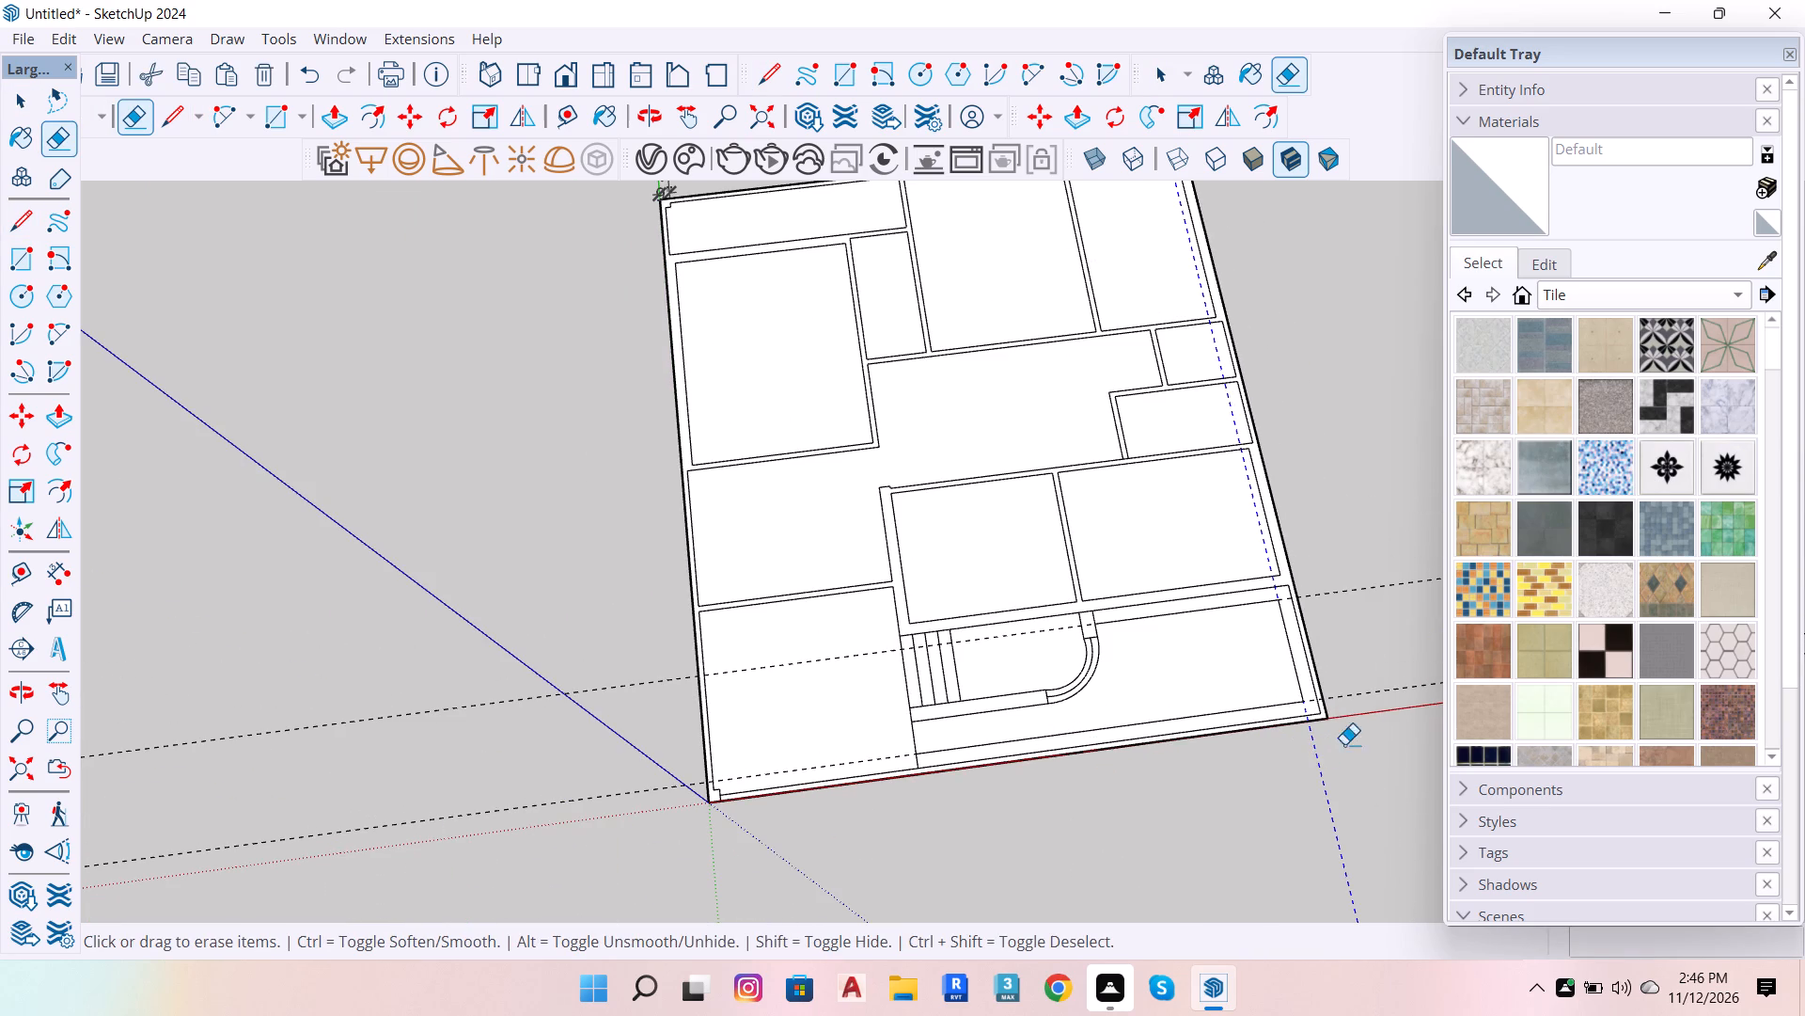
pyautogui.moveTo(1344, 744); pyautogui.dragTo(1364, 687)
pyautogui.scroll(-7, 1203, 801)
pyautogui.scroll(5, 1302, 678)
pyautogui.moveTo(1294, 677); pyautogui.dragTo(1296, 703)
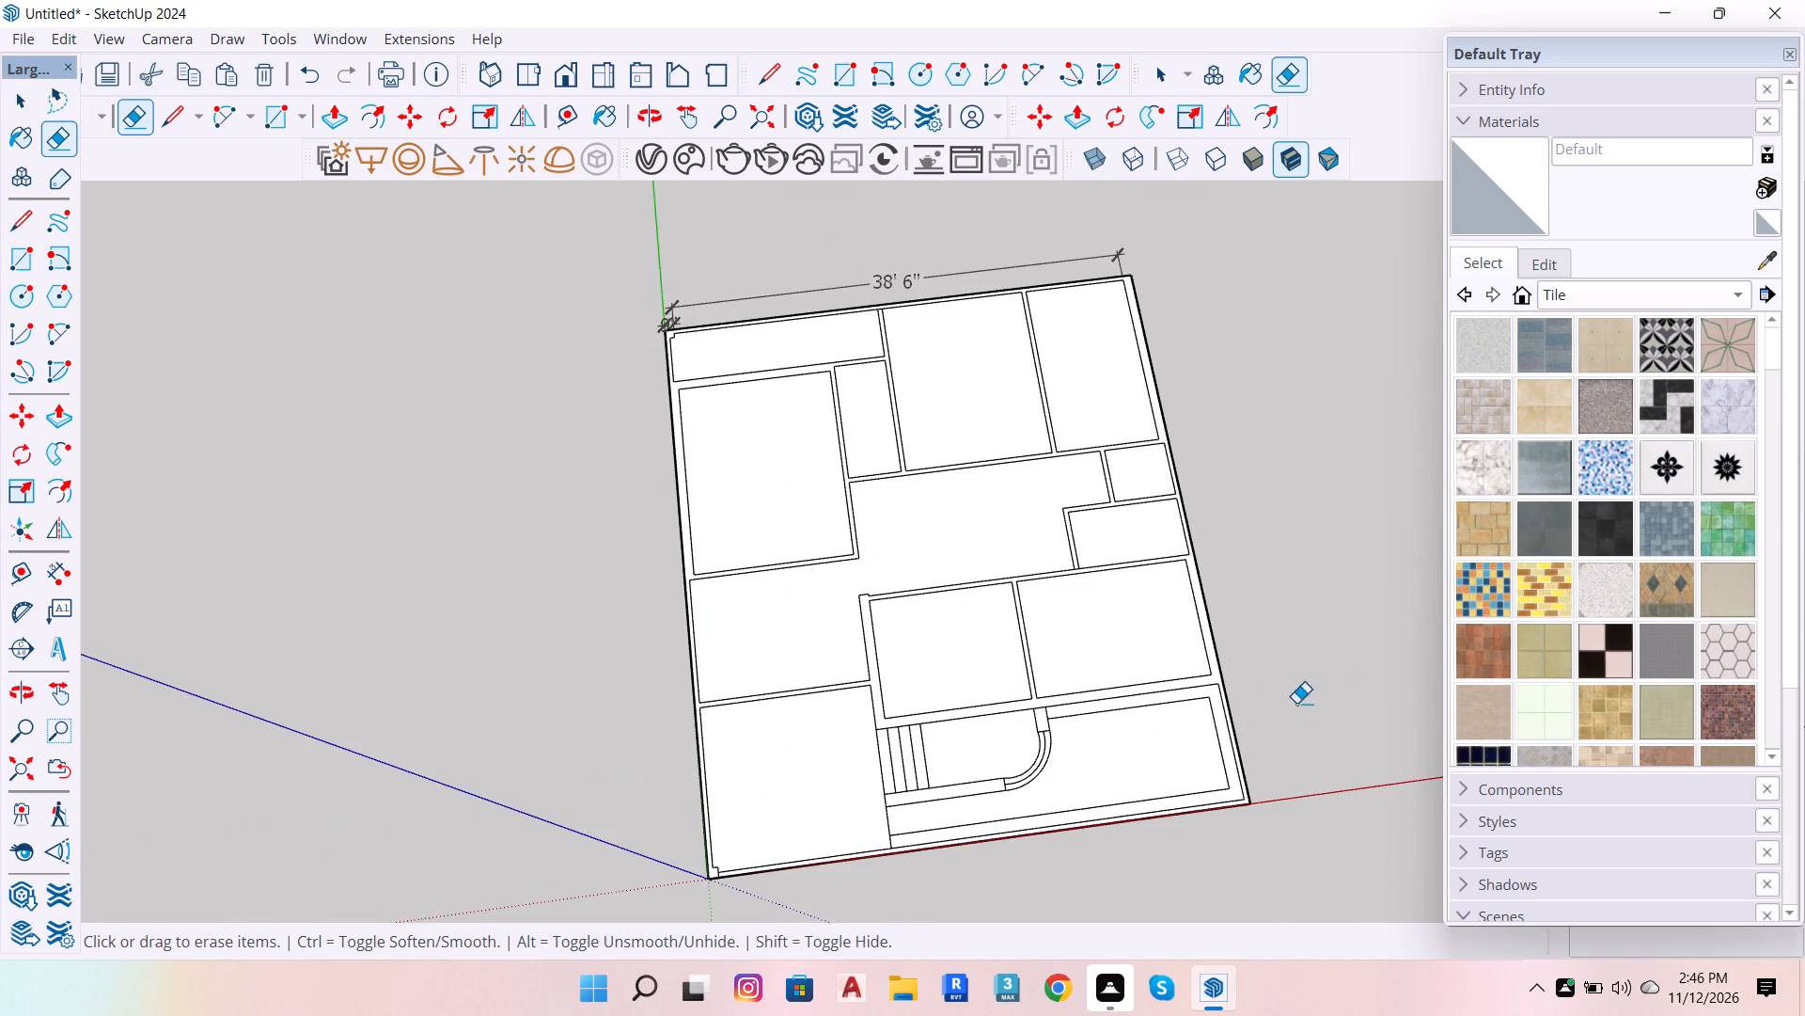
pyautogui.scroll(-6, 1183, 746)
pyautogui.scroll(6, 1107, 793)
pyautogui.press('space')
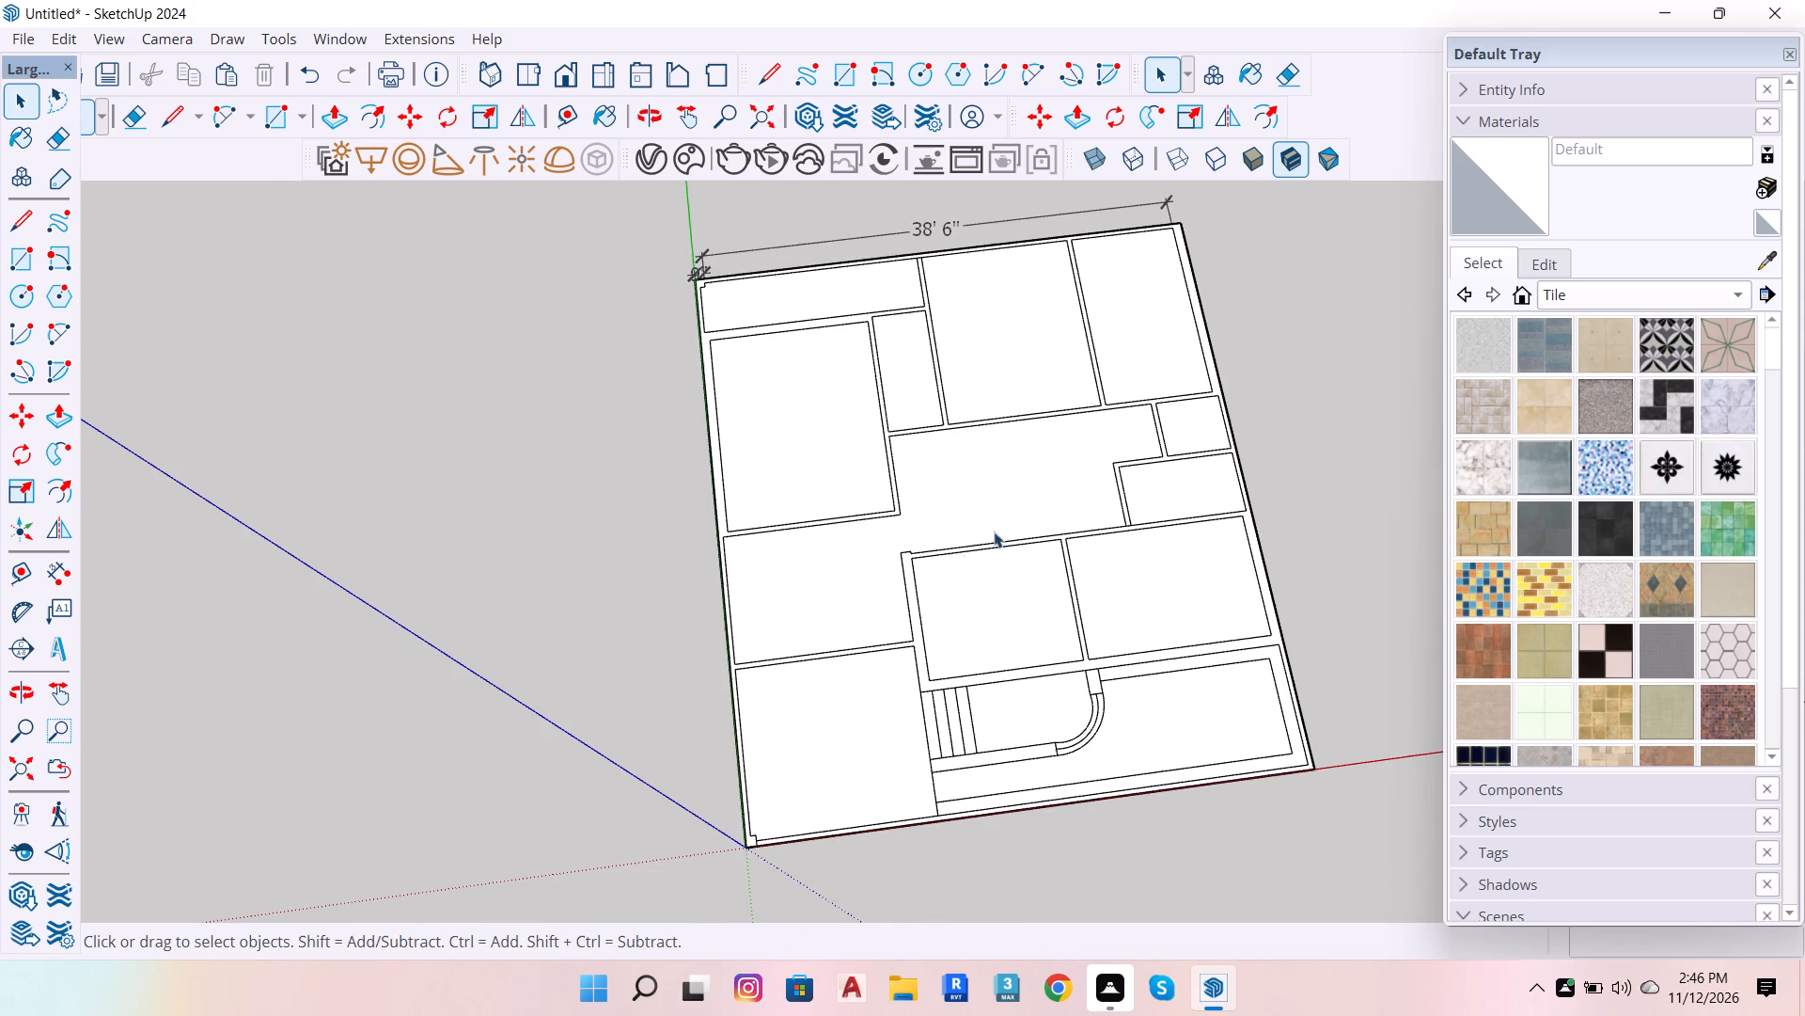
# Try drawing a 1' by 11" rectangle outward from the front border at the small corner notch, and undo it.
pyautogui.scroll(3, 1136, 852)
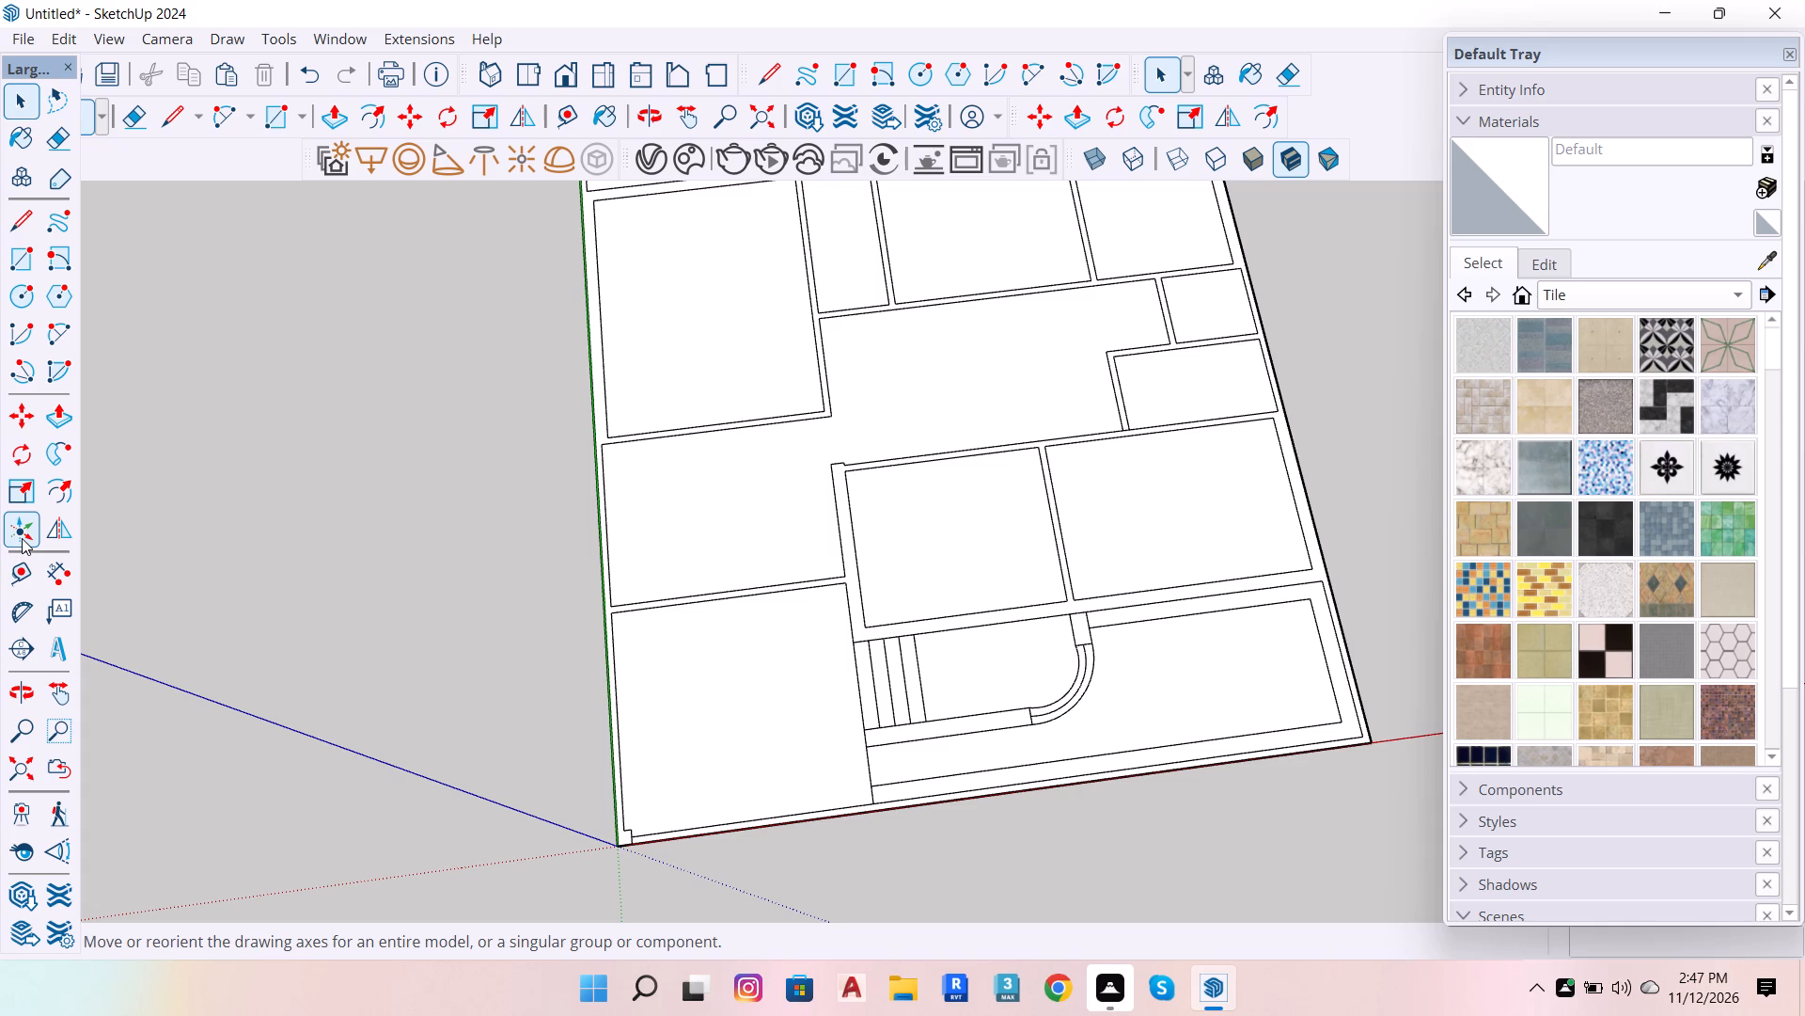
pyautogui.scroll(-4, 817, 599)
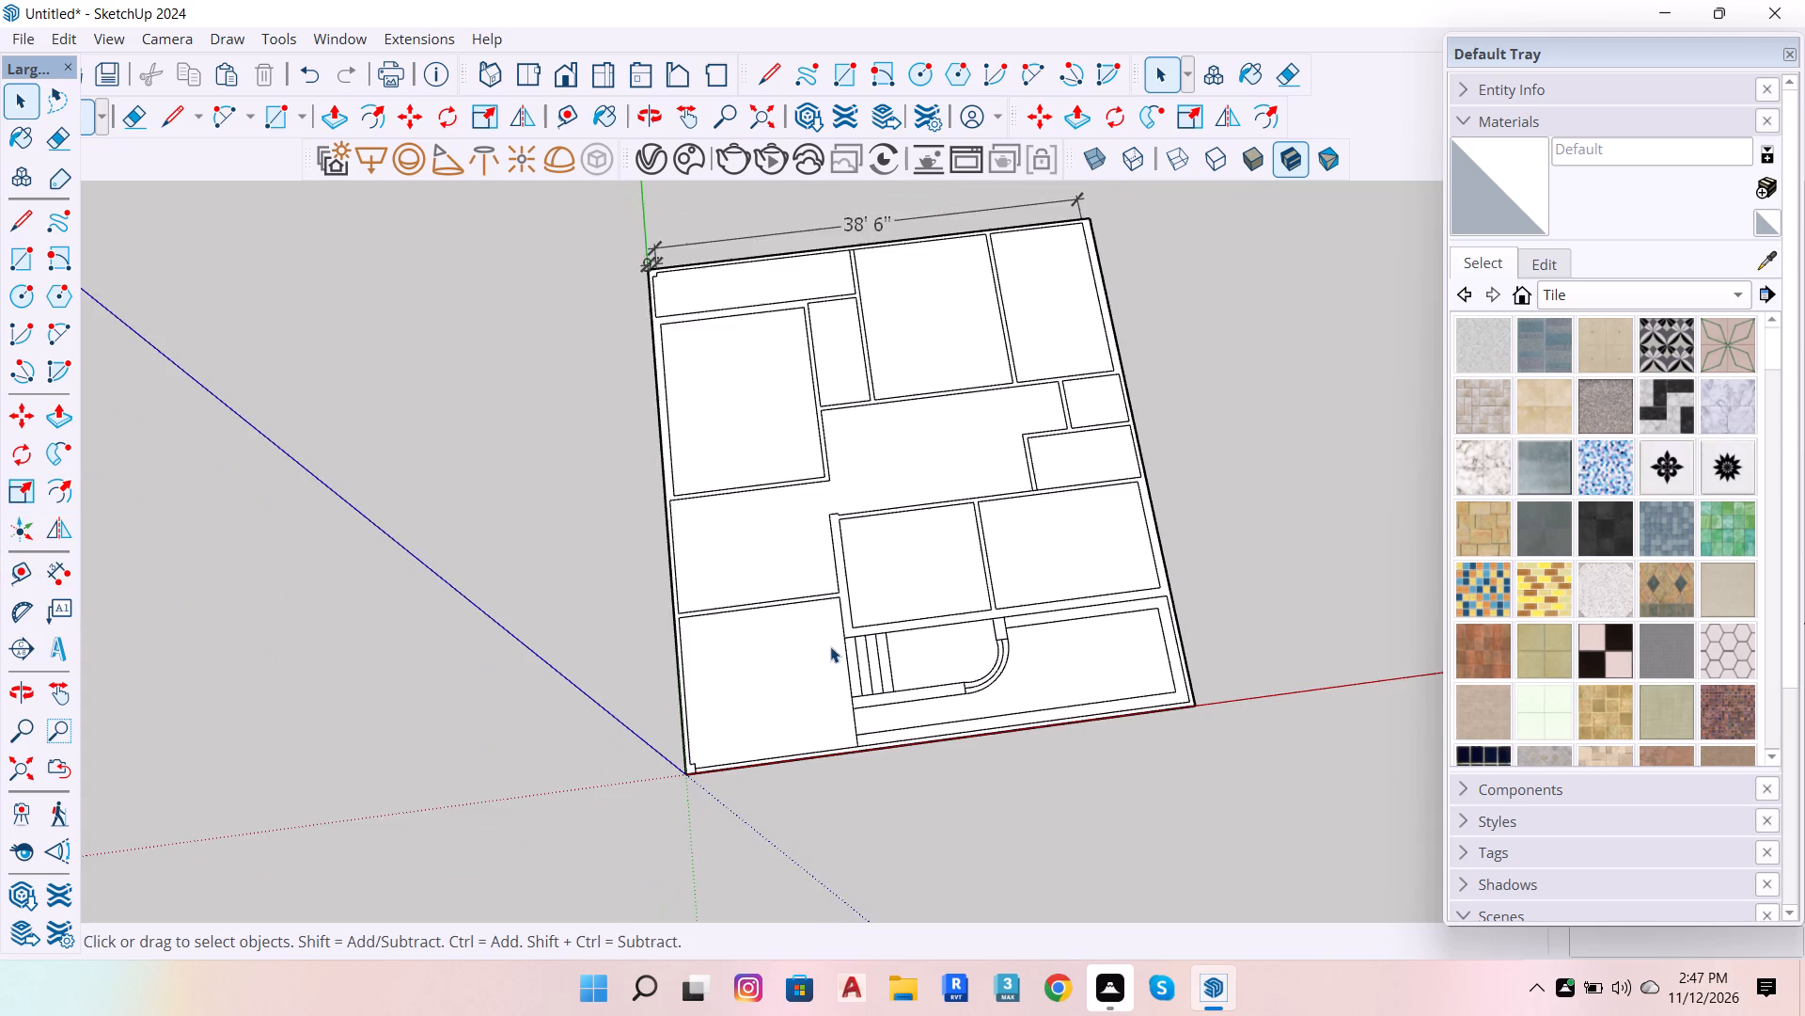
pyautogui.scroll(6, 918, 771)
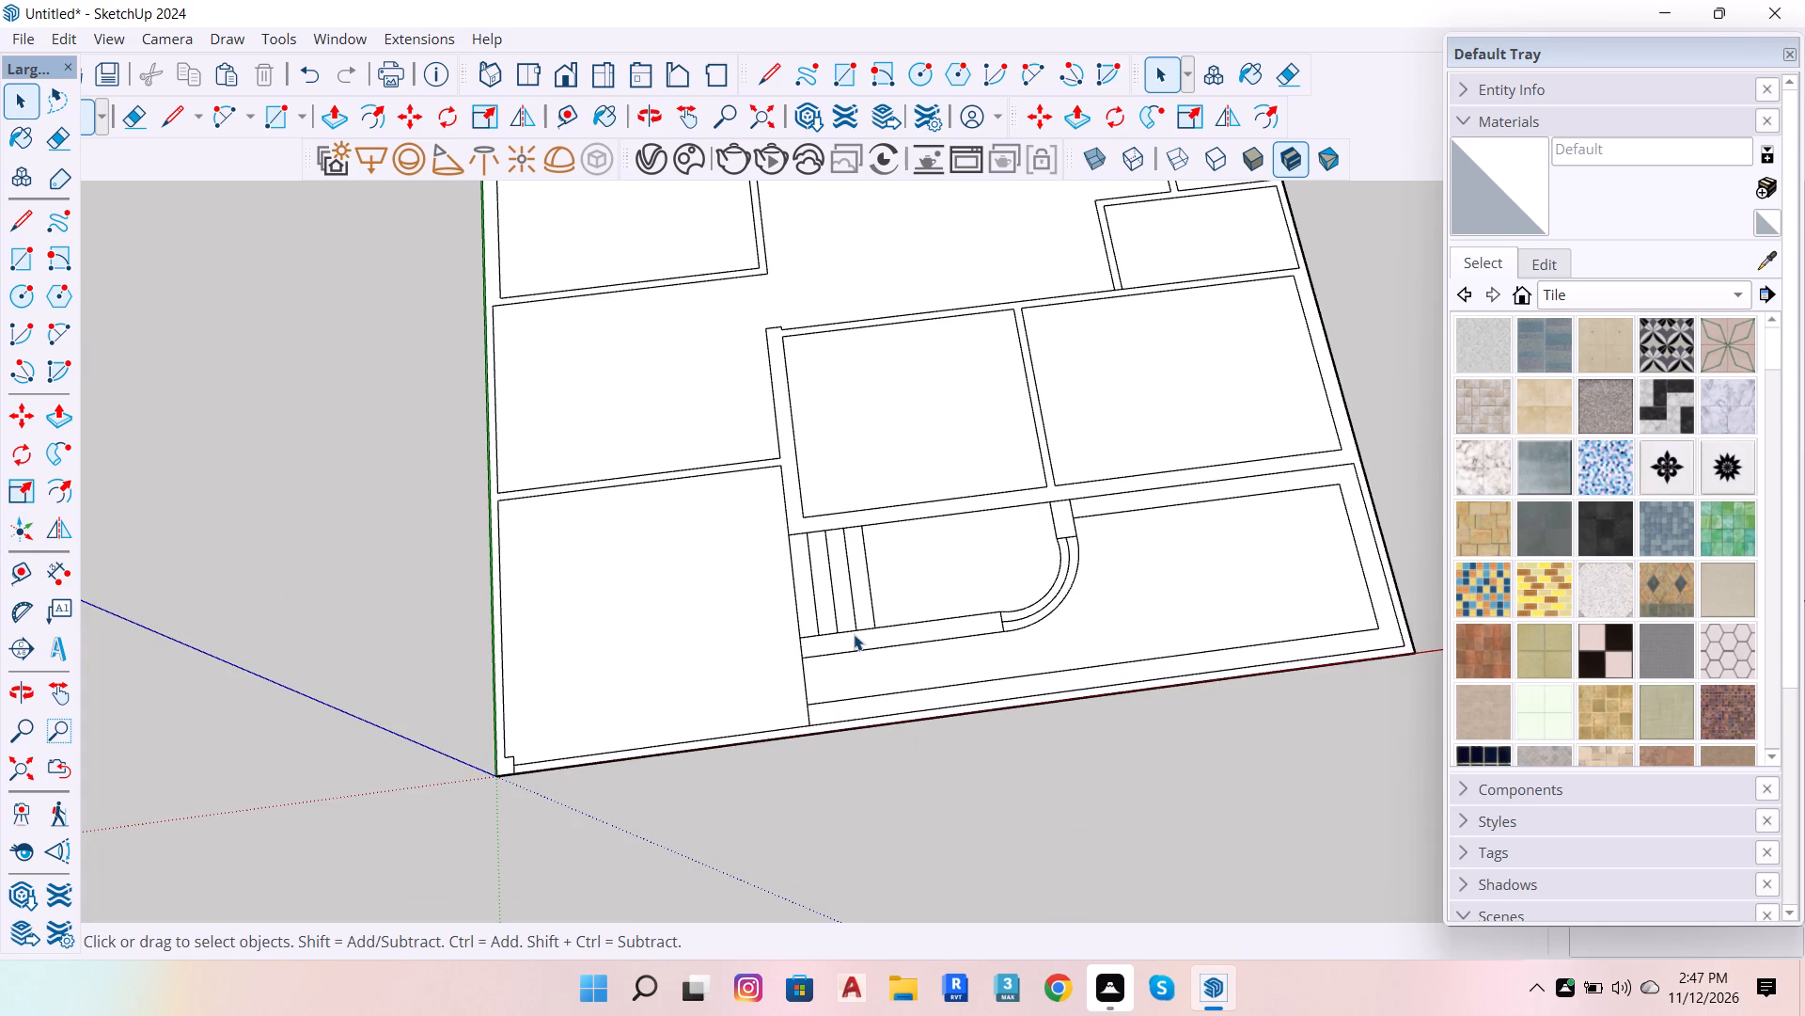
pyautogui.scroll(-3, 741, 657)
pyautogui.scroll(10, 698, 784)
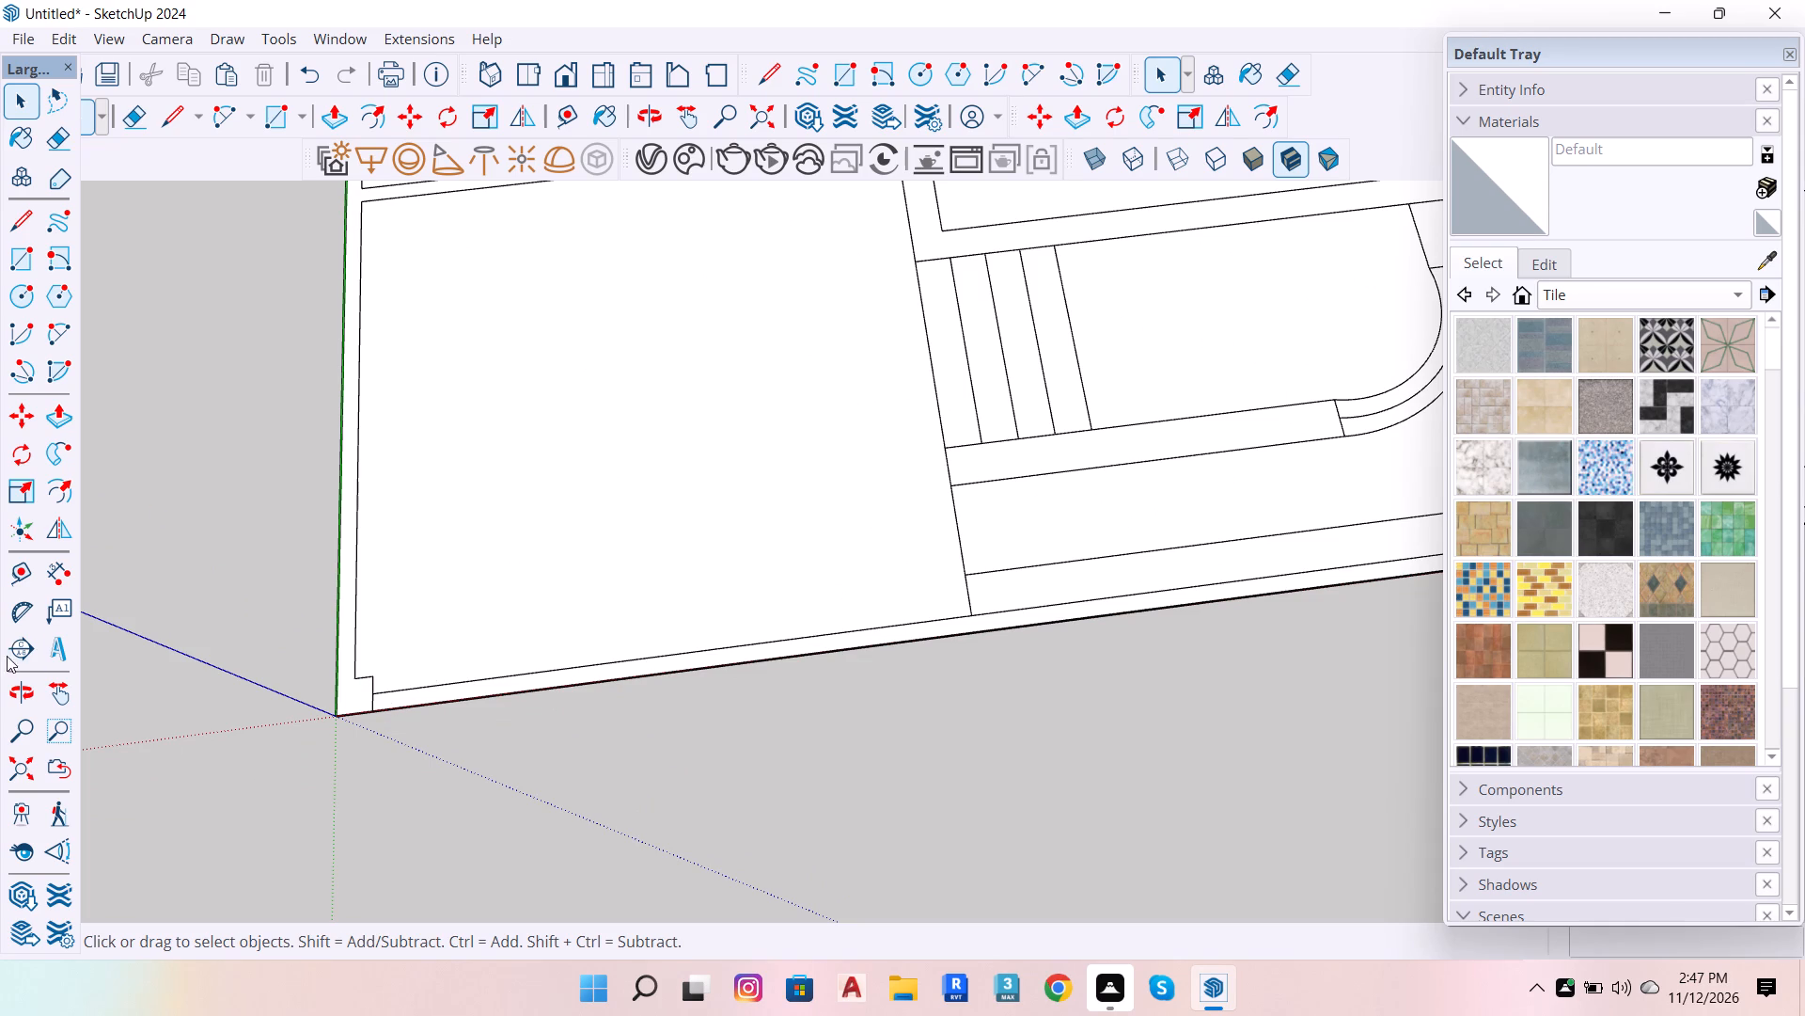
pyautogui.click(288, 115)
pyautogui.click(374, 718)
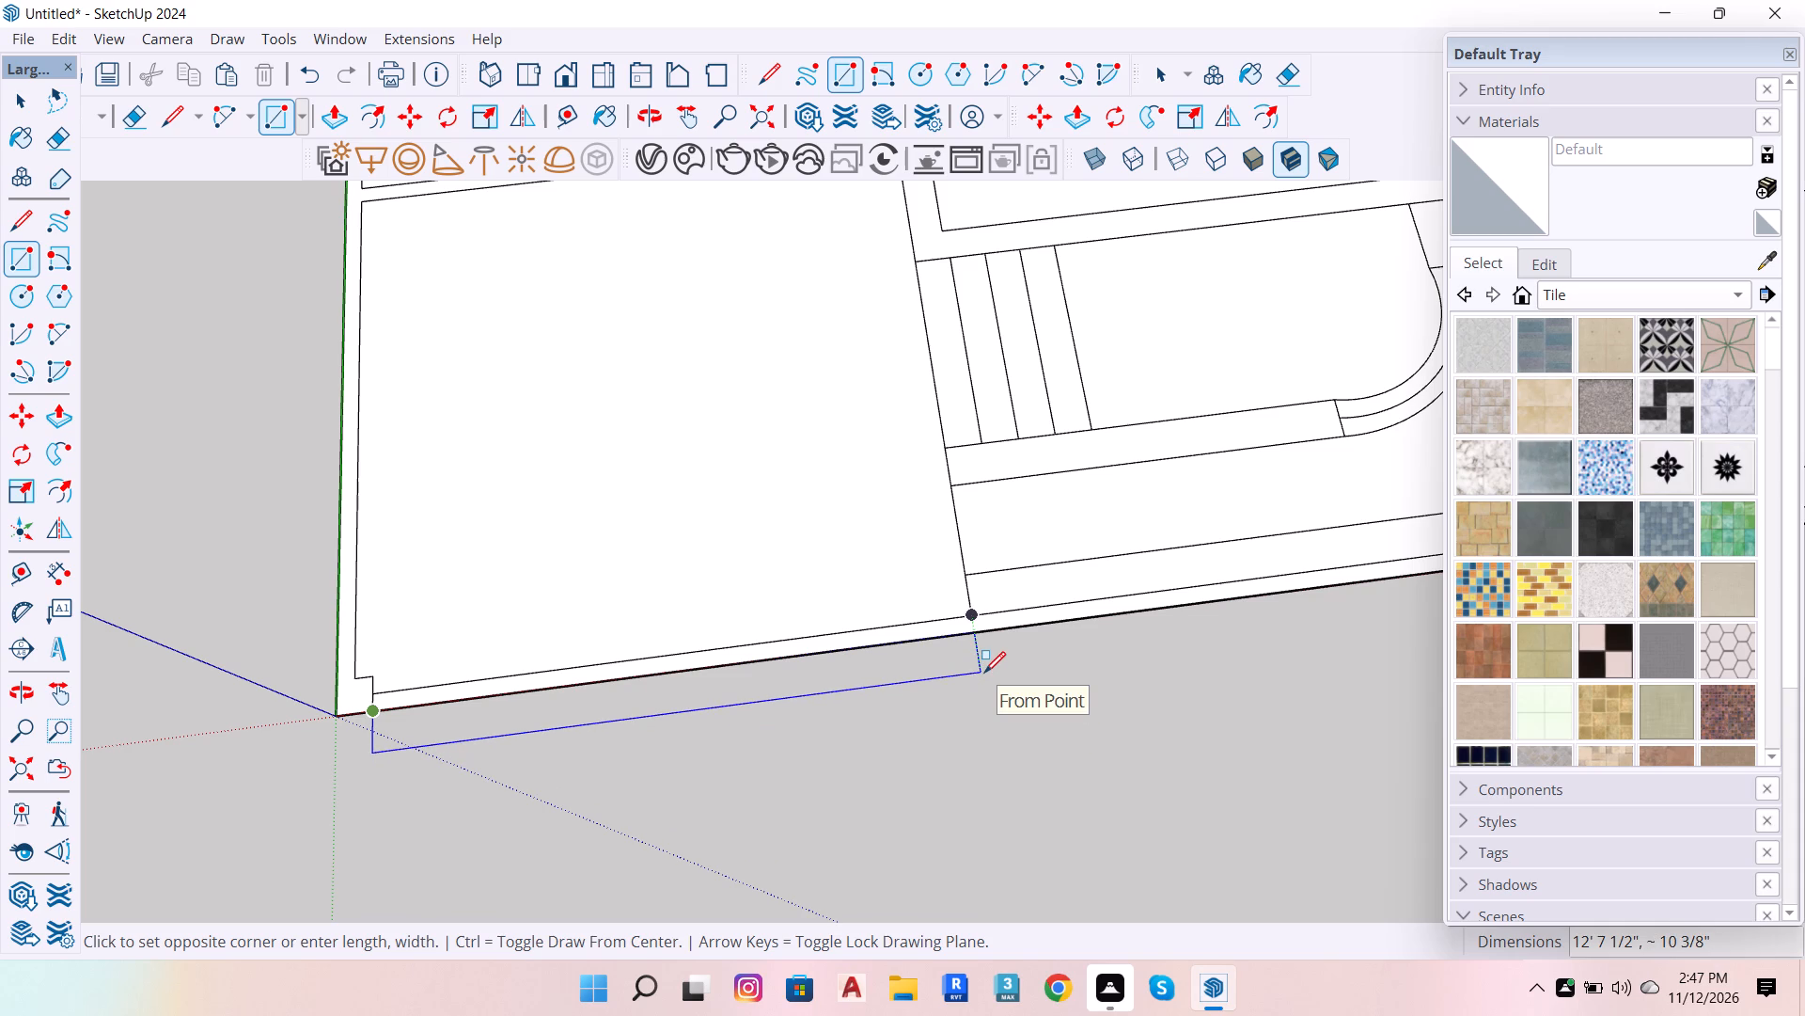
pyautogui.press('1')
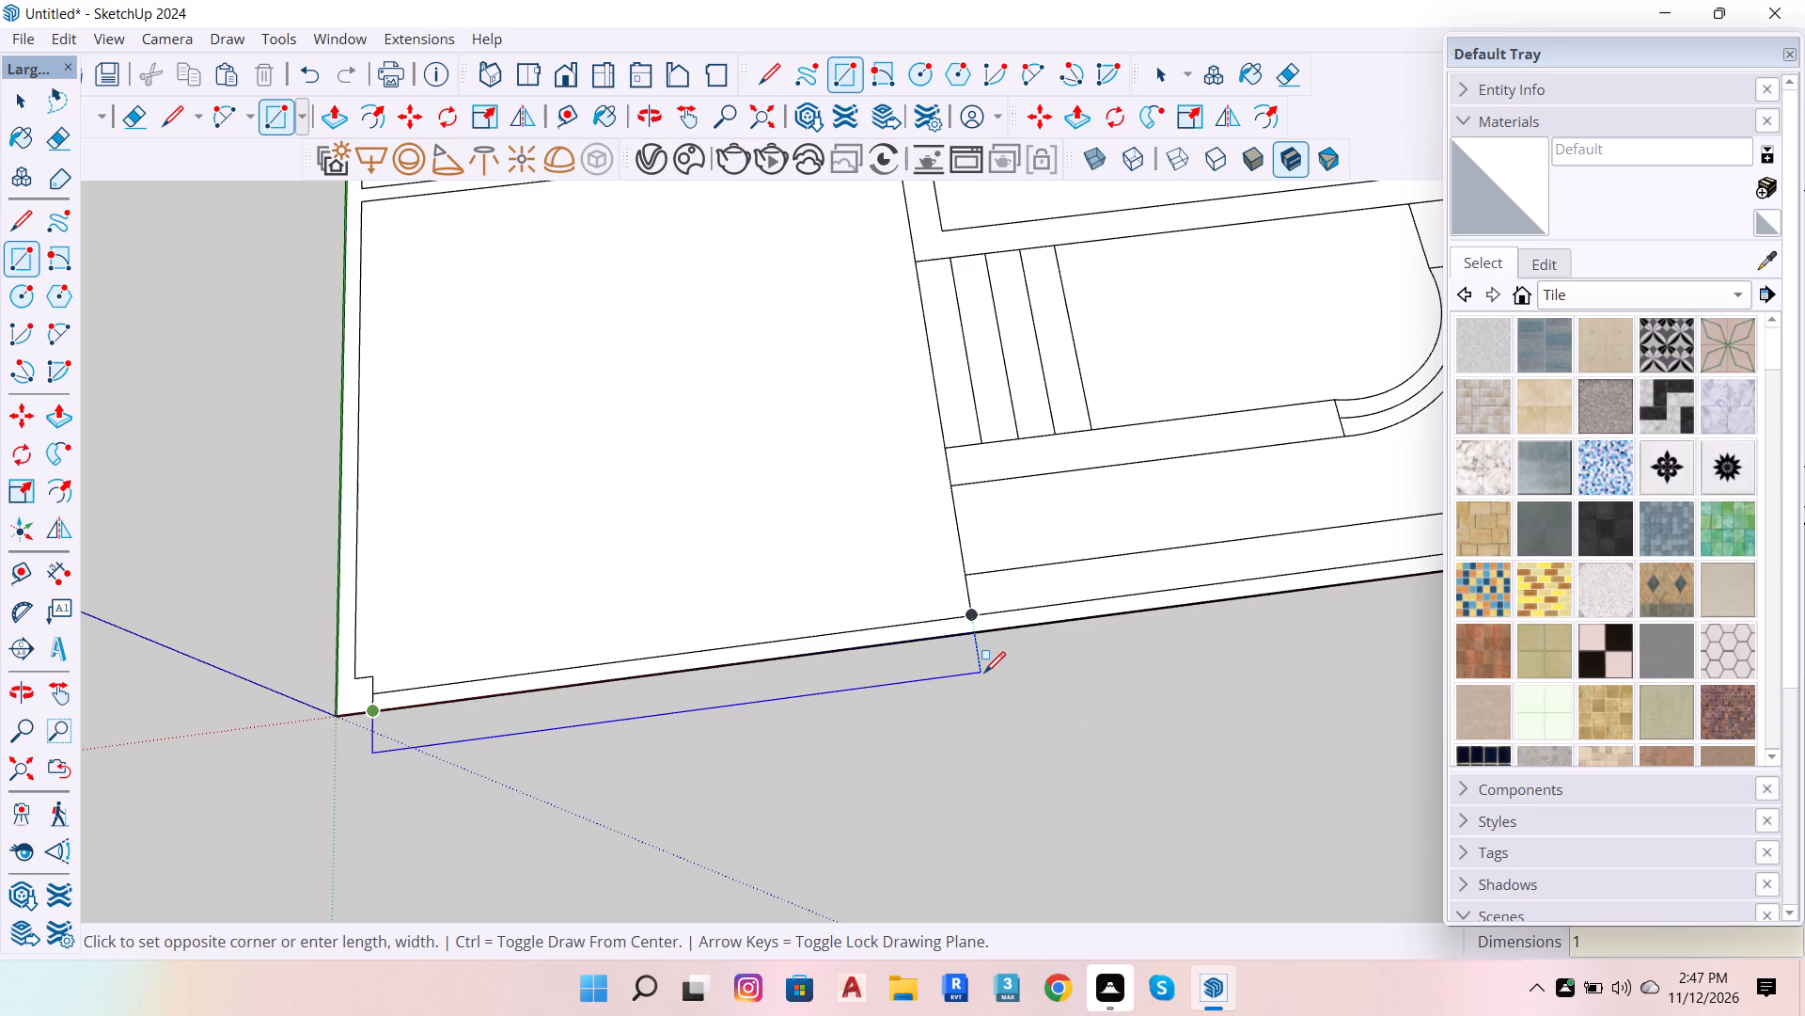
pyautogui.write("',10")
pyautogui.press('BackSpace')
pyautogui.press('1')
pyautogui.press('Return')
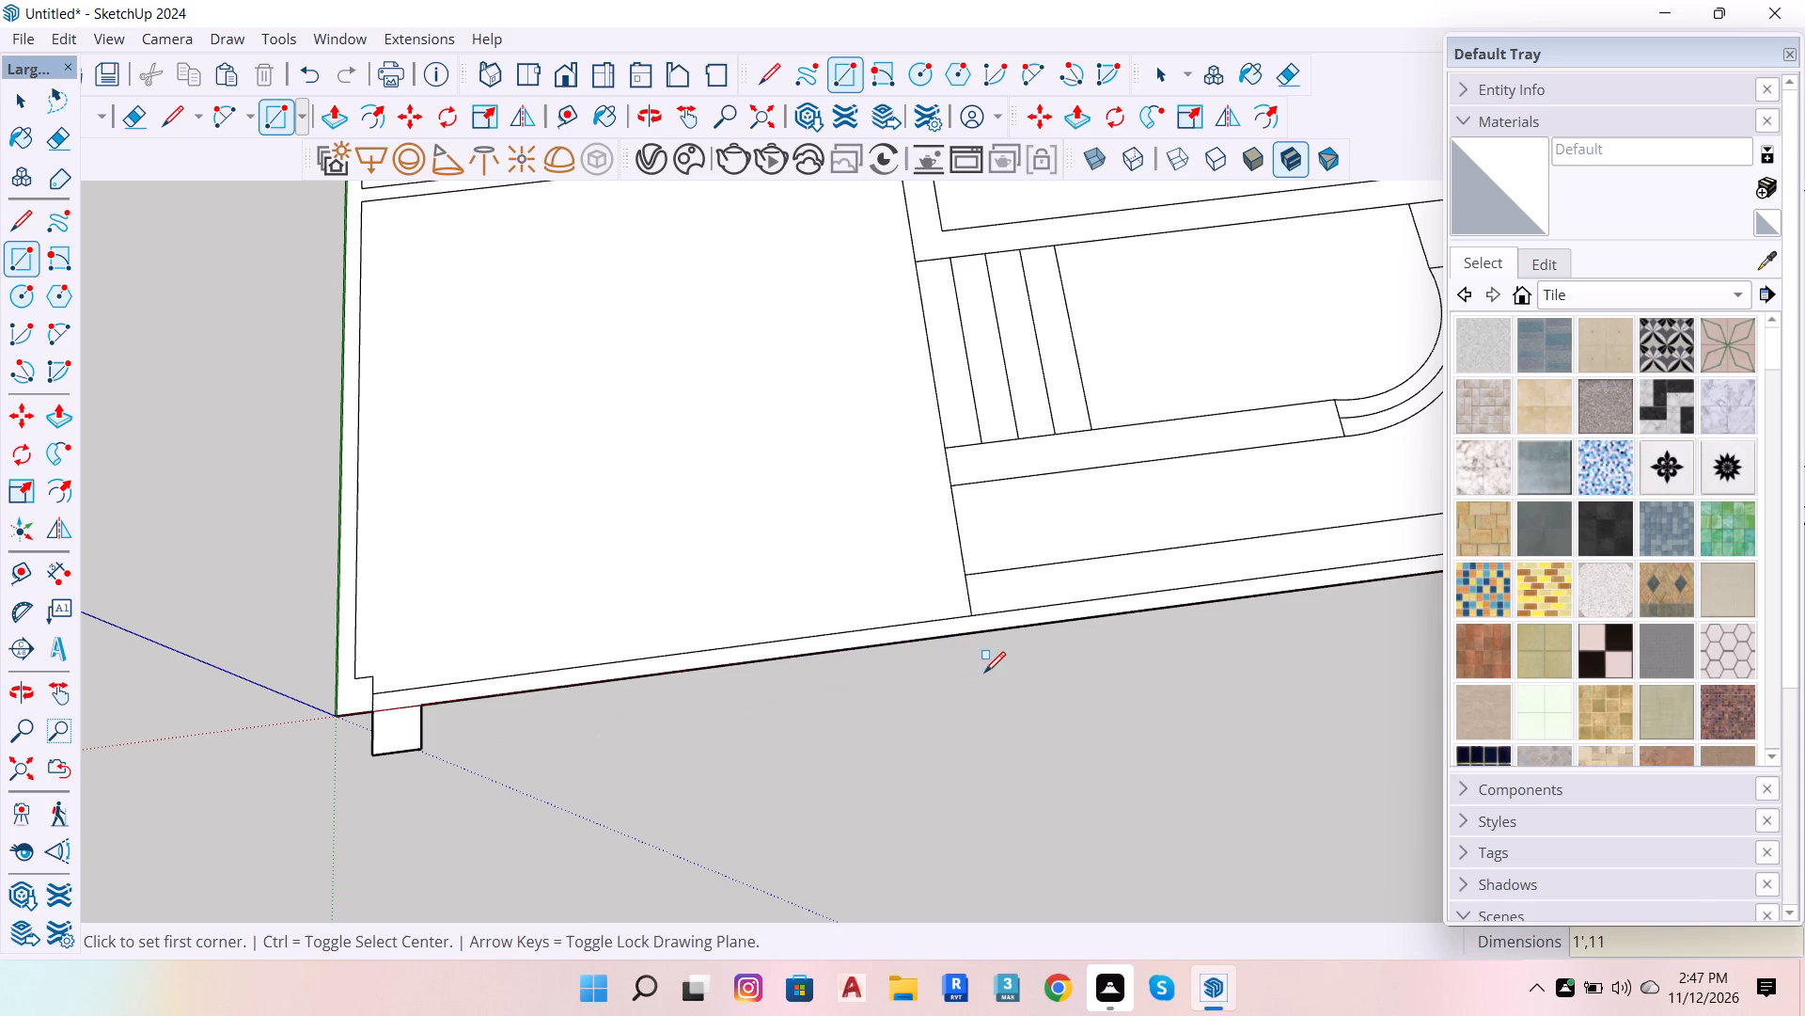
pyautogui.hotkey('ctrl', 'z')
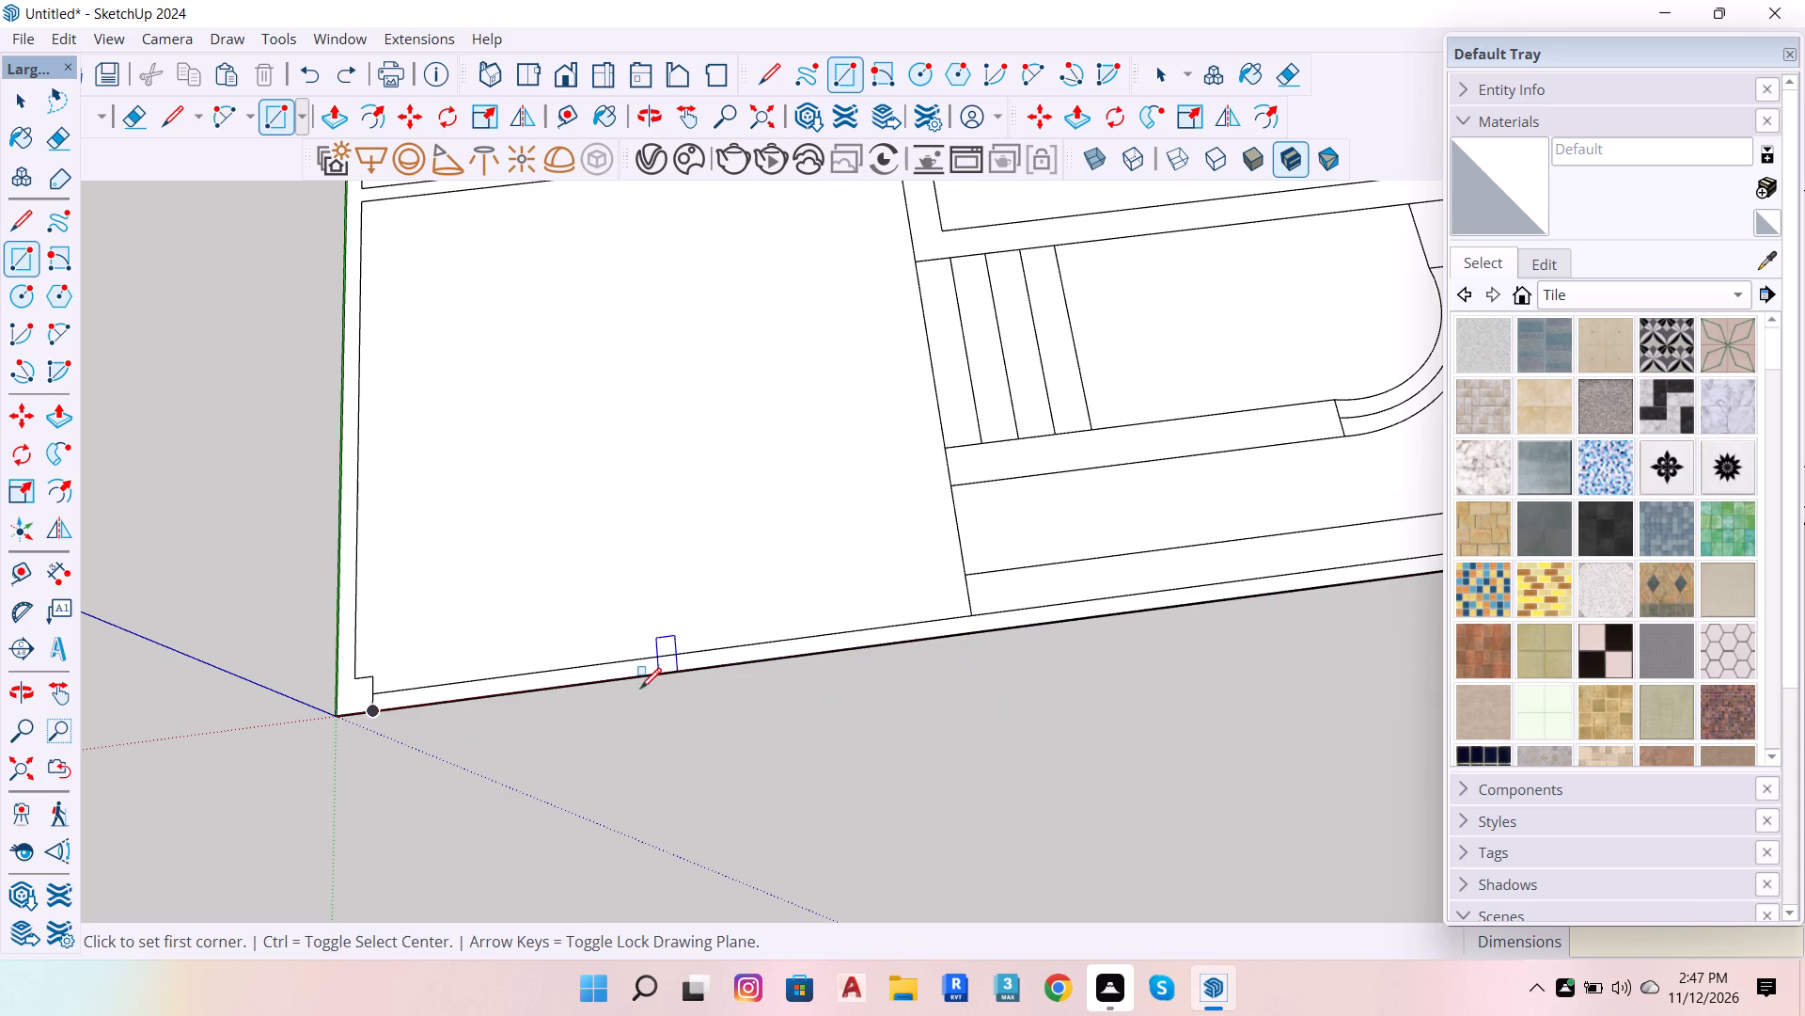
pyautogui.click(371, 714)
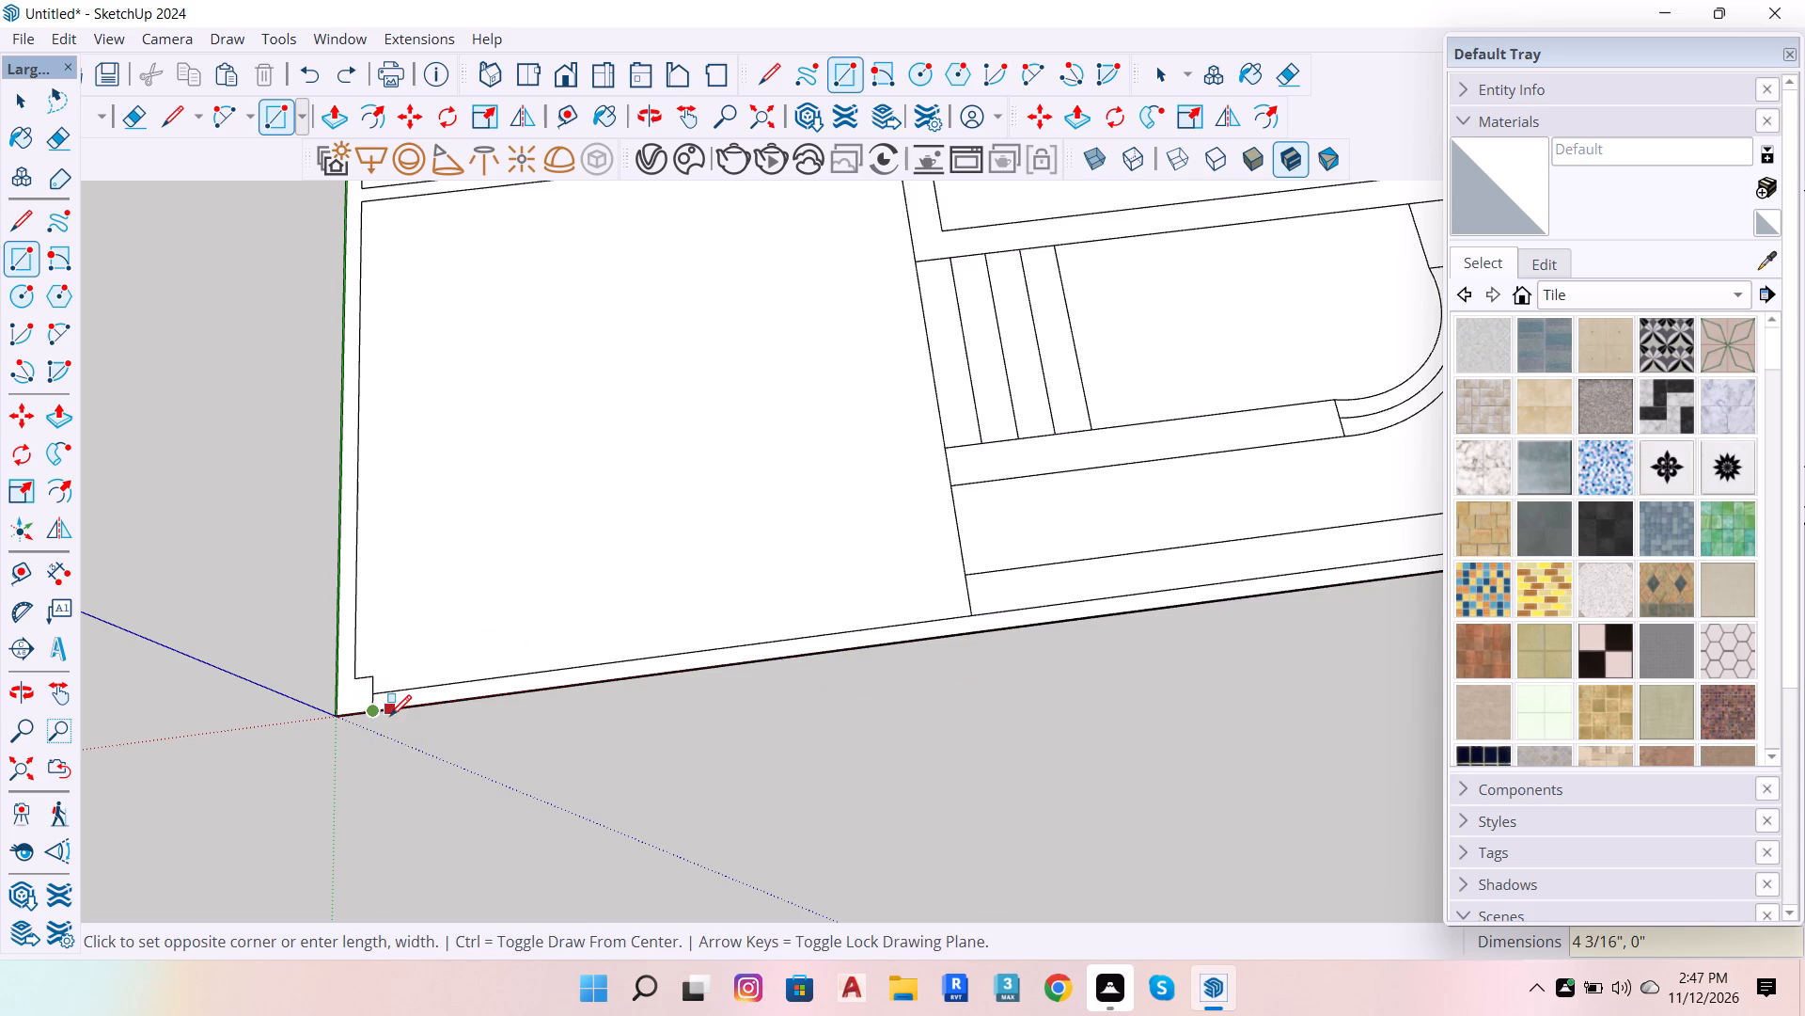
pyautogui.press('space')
# Place a guide 12" outward from the front border line, parallel to it.
pyautogui.press('t')
pyautogui.click(485, 695)
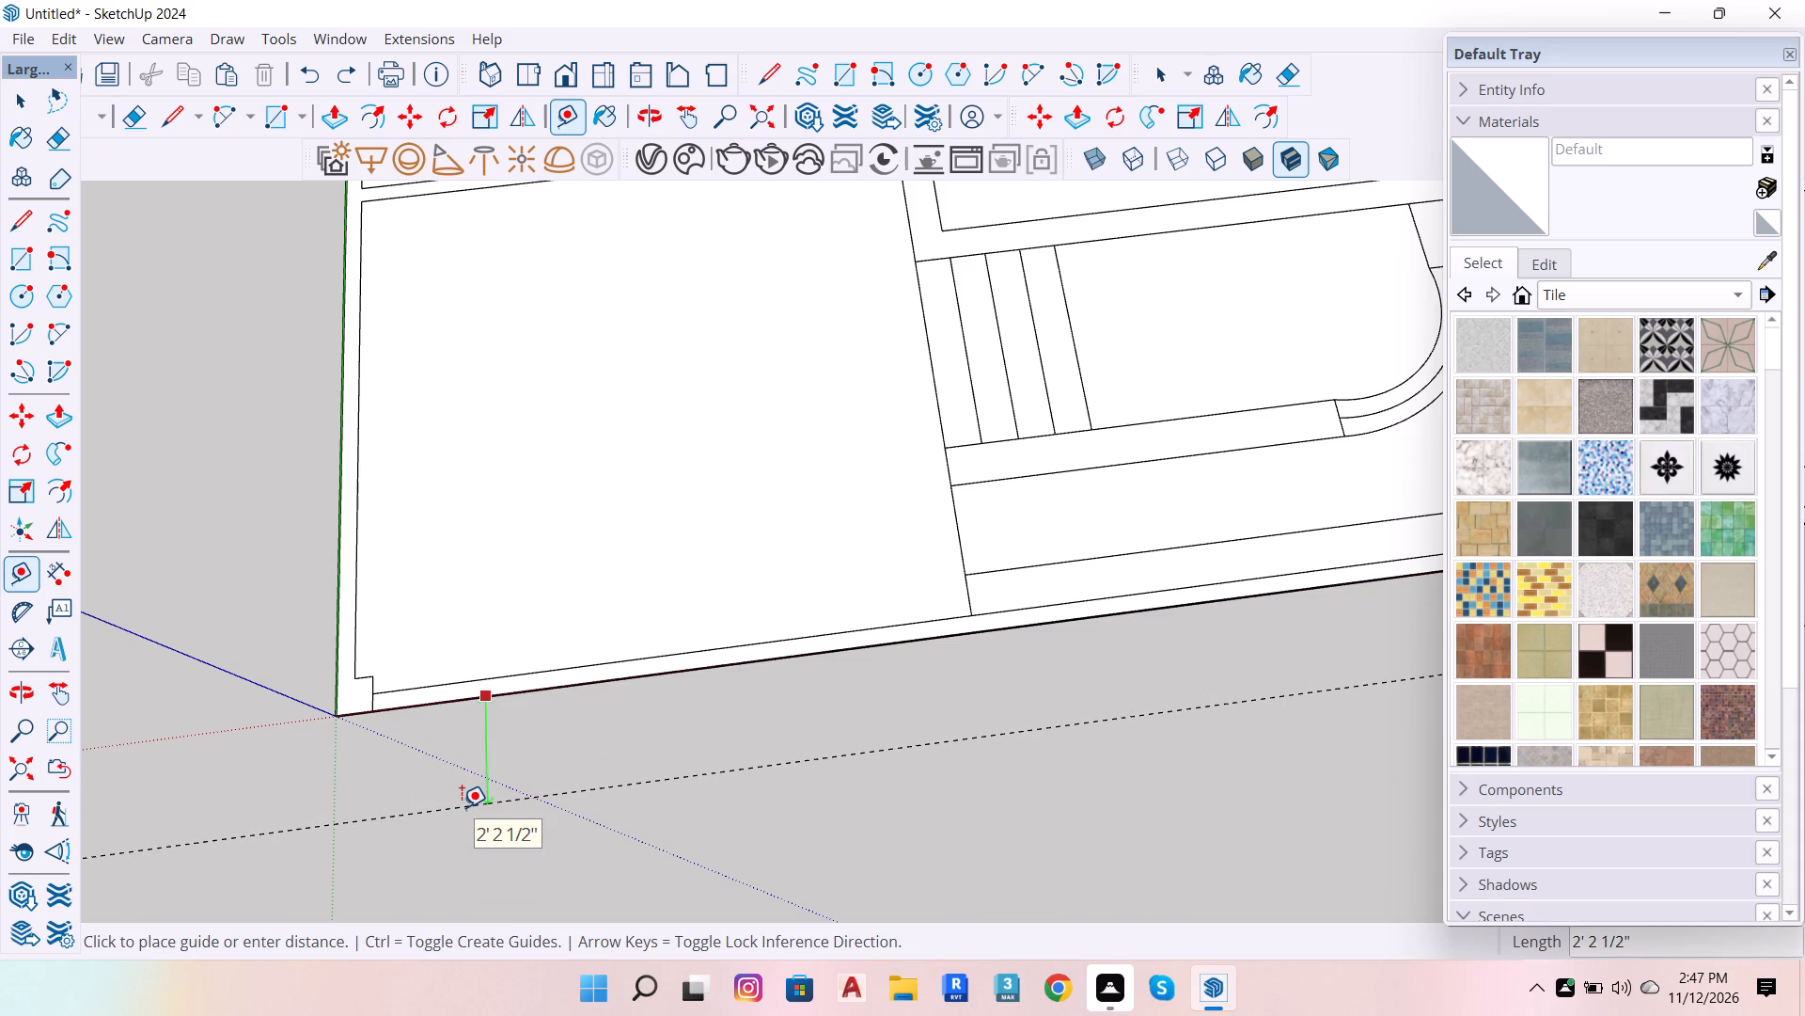
pyautogui.write('12')
pyautogui.press('Return')
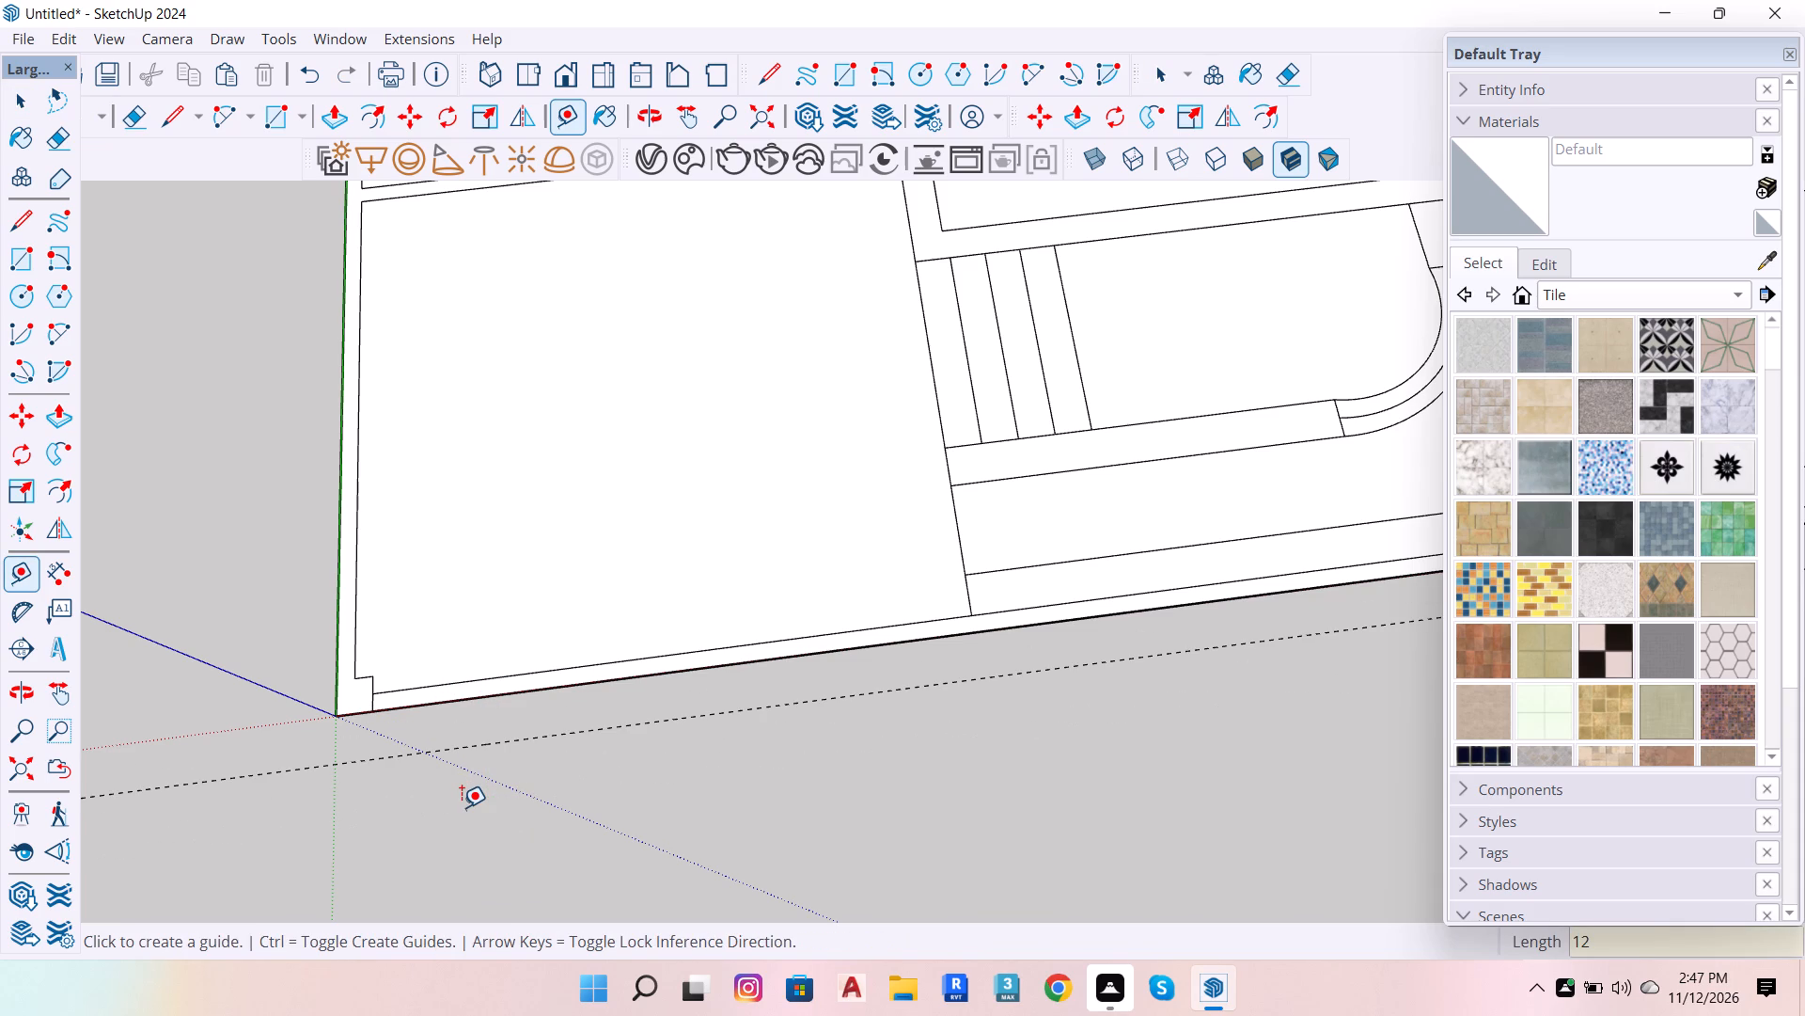
# Draw a 12' 7 1/2" by 1' rectangle outside the front room, from the corner notch on the border to the guide.
pyautogui.press('space')
pyautogui.press('r')
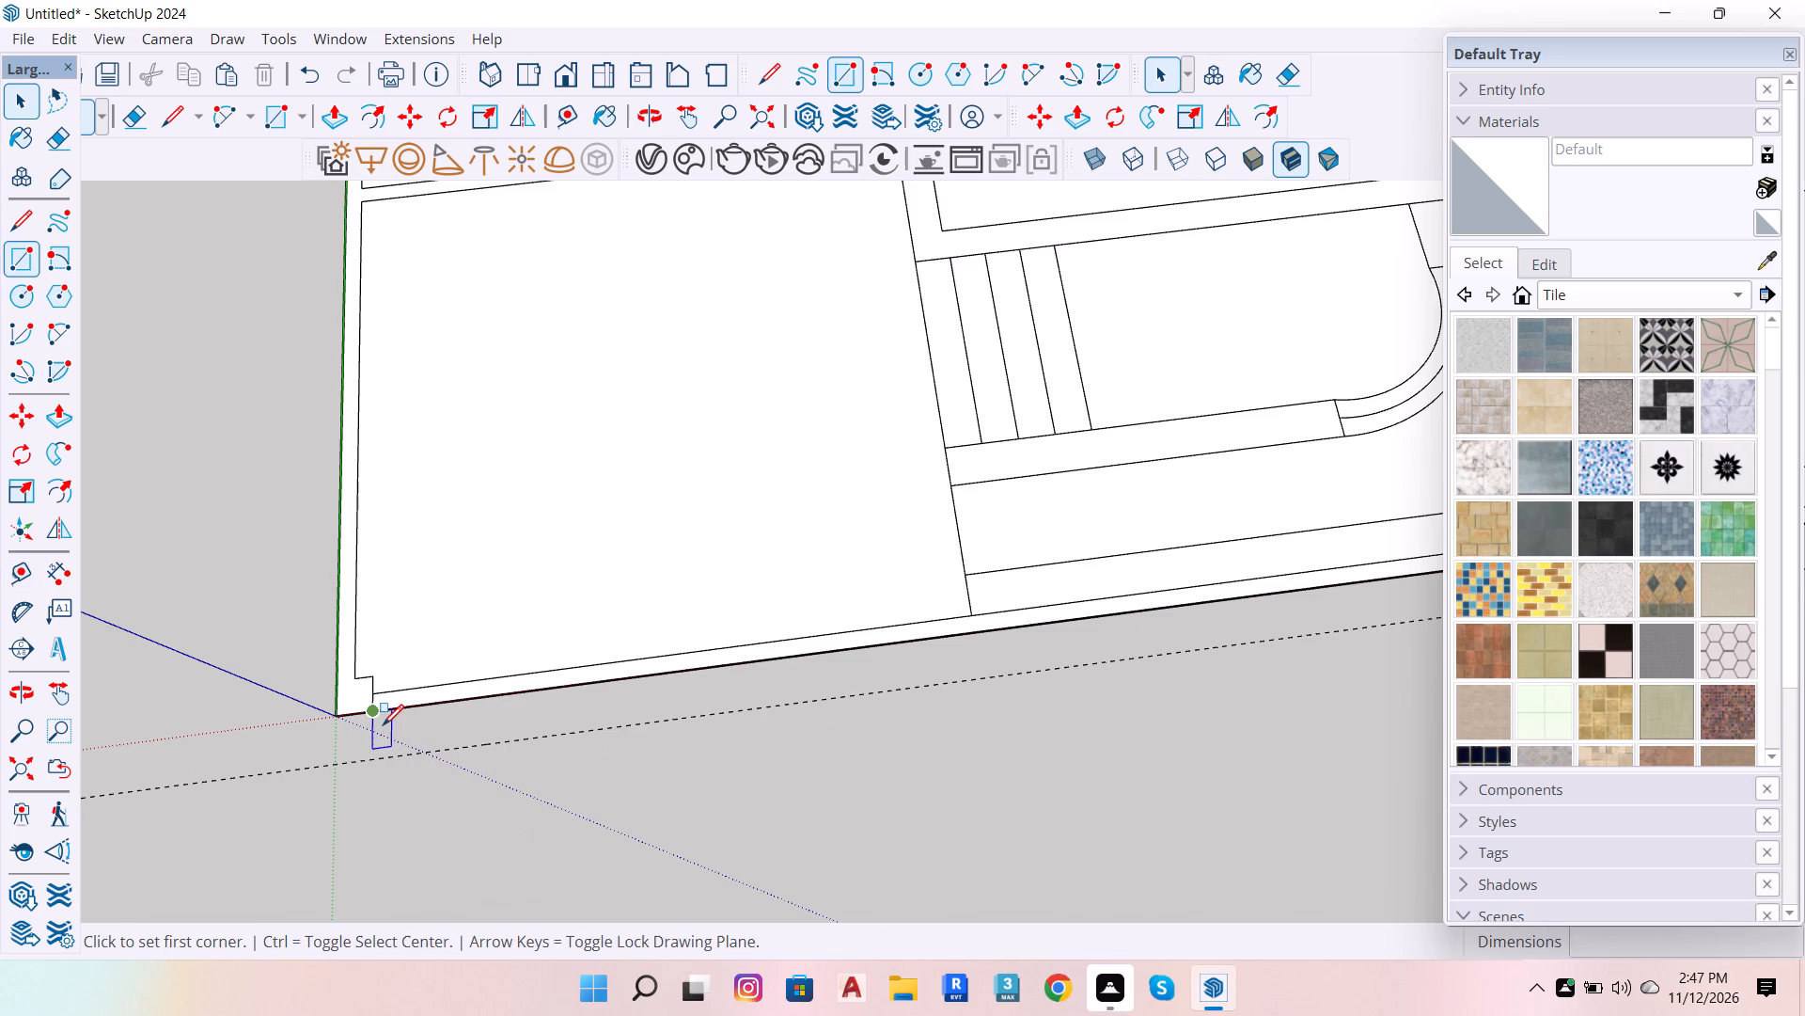
pyautogui.click(373, 714)
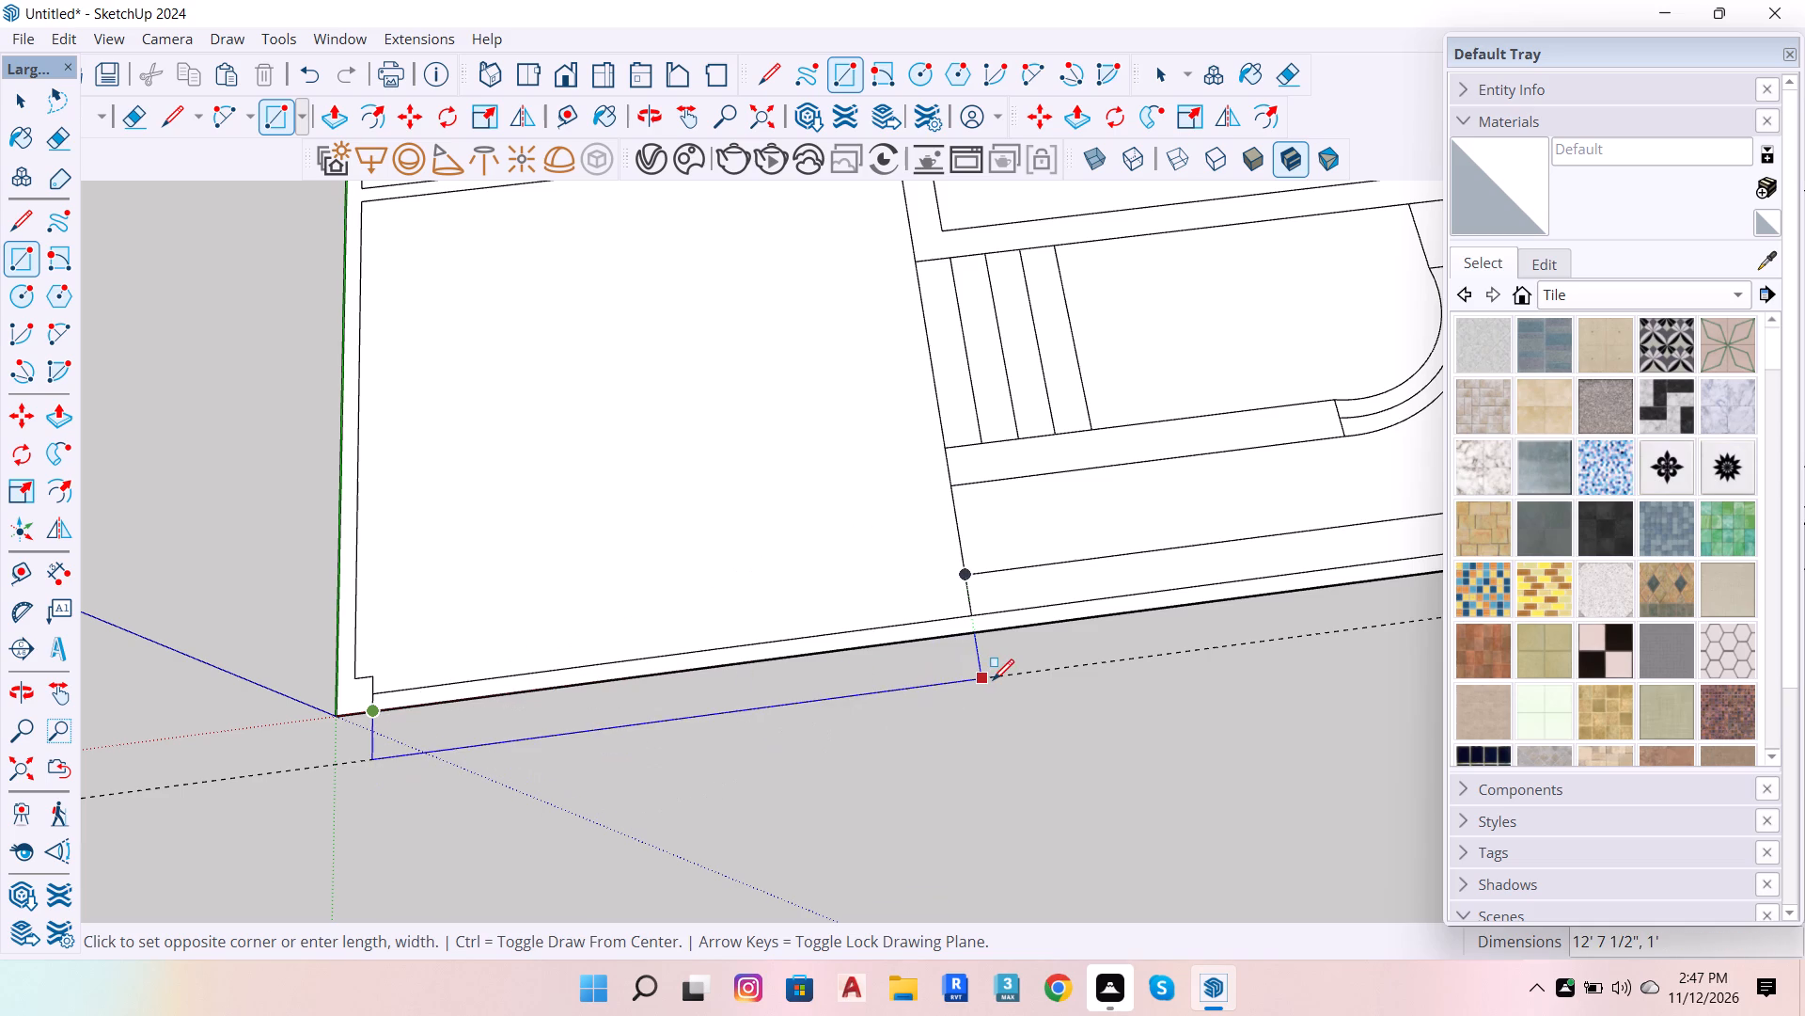
pyautogui.click(994, 680)
pyautogui.press('space')
# Copy the front step rectangle outward twice at 1' spacing, making three adjoining strips.
pyautogui.doubleClick(683, 701)
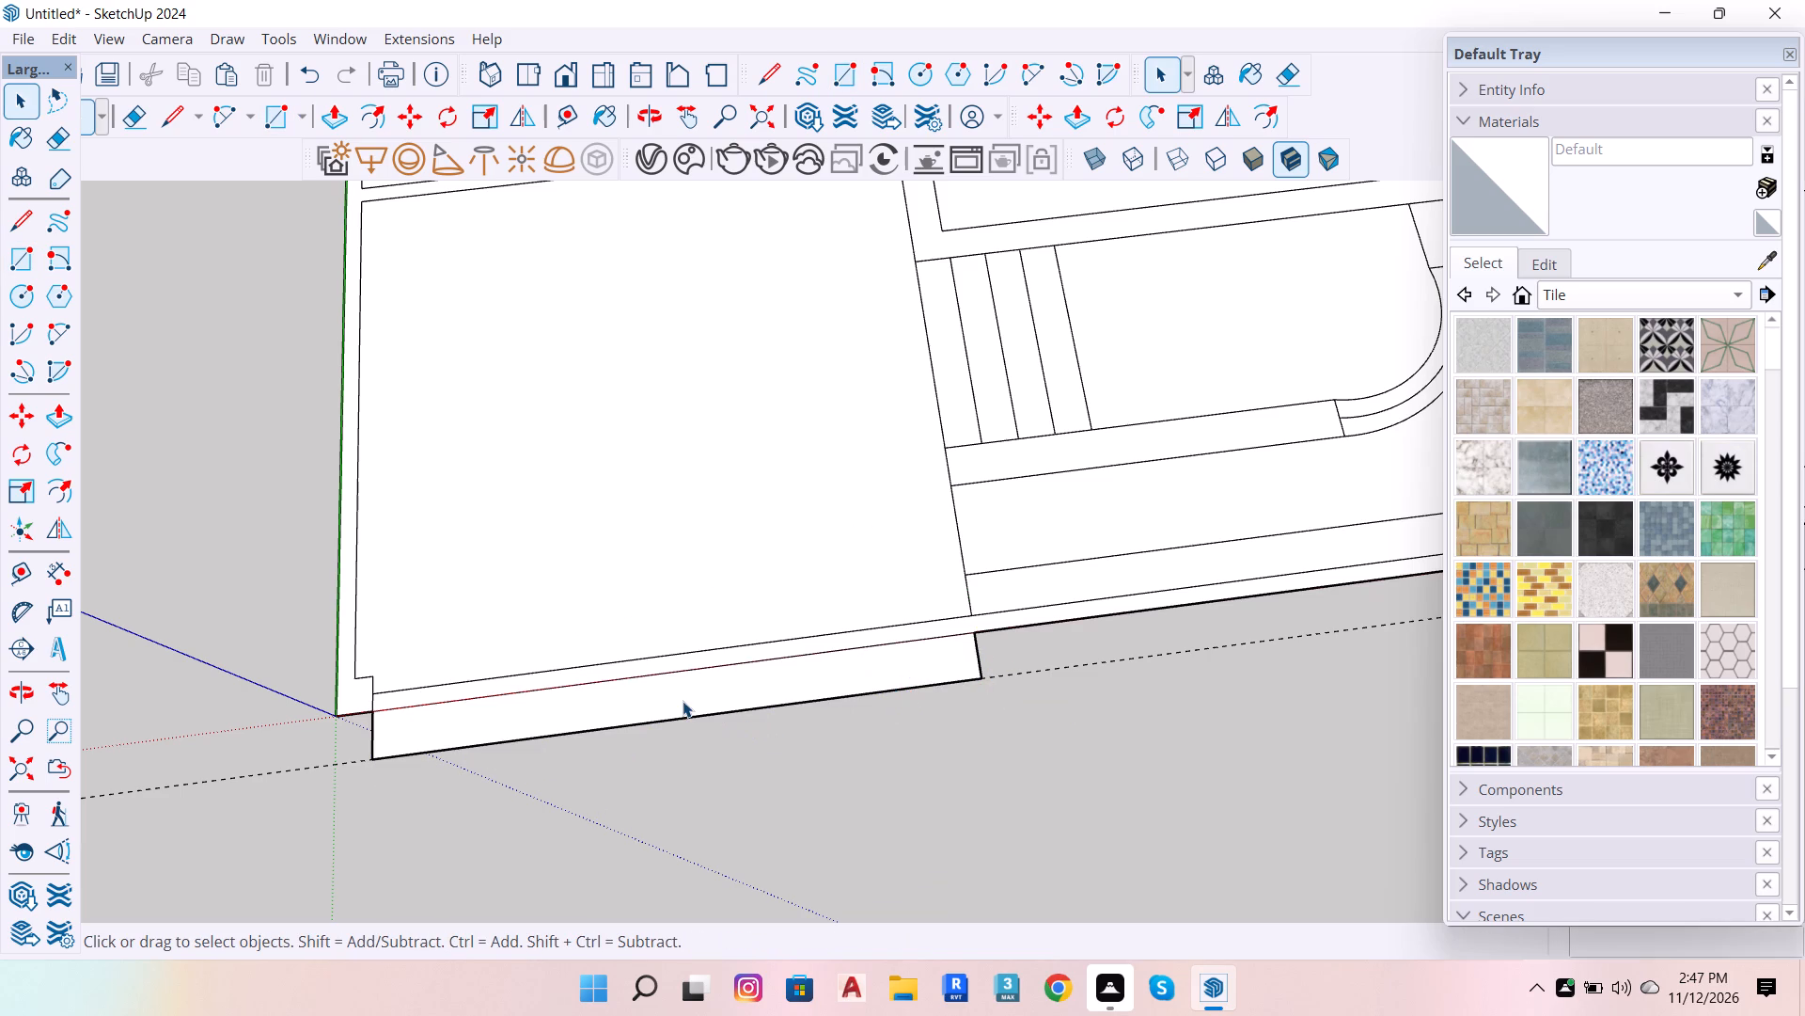
pyautogui.press('m')
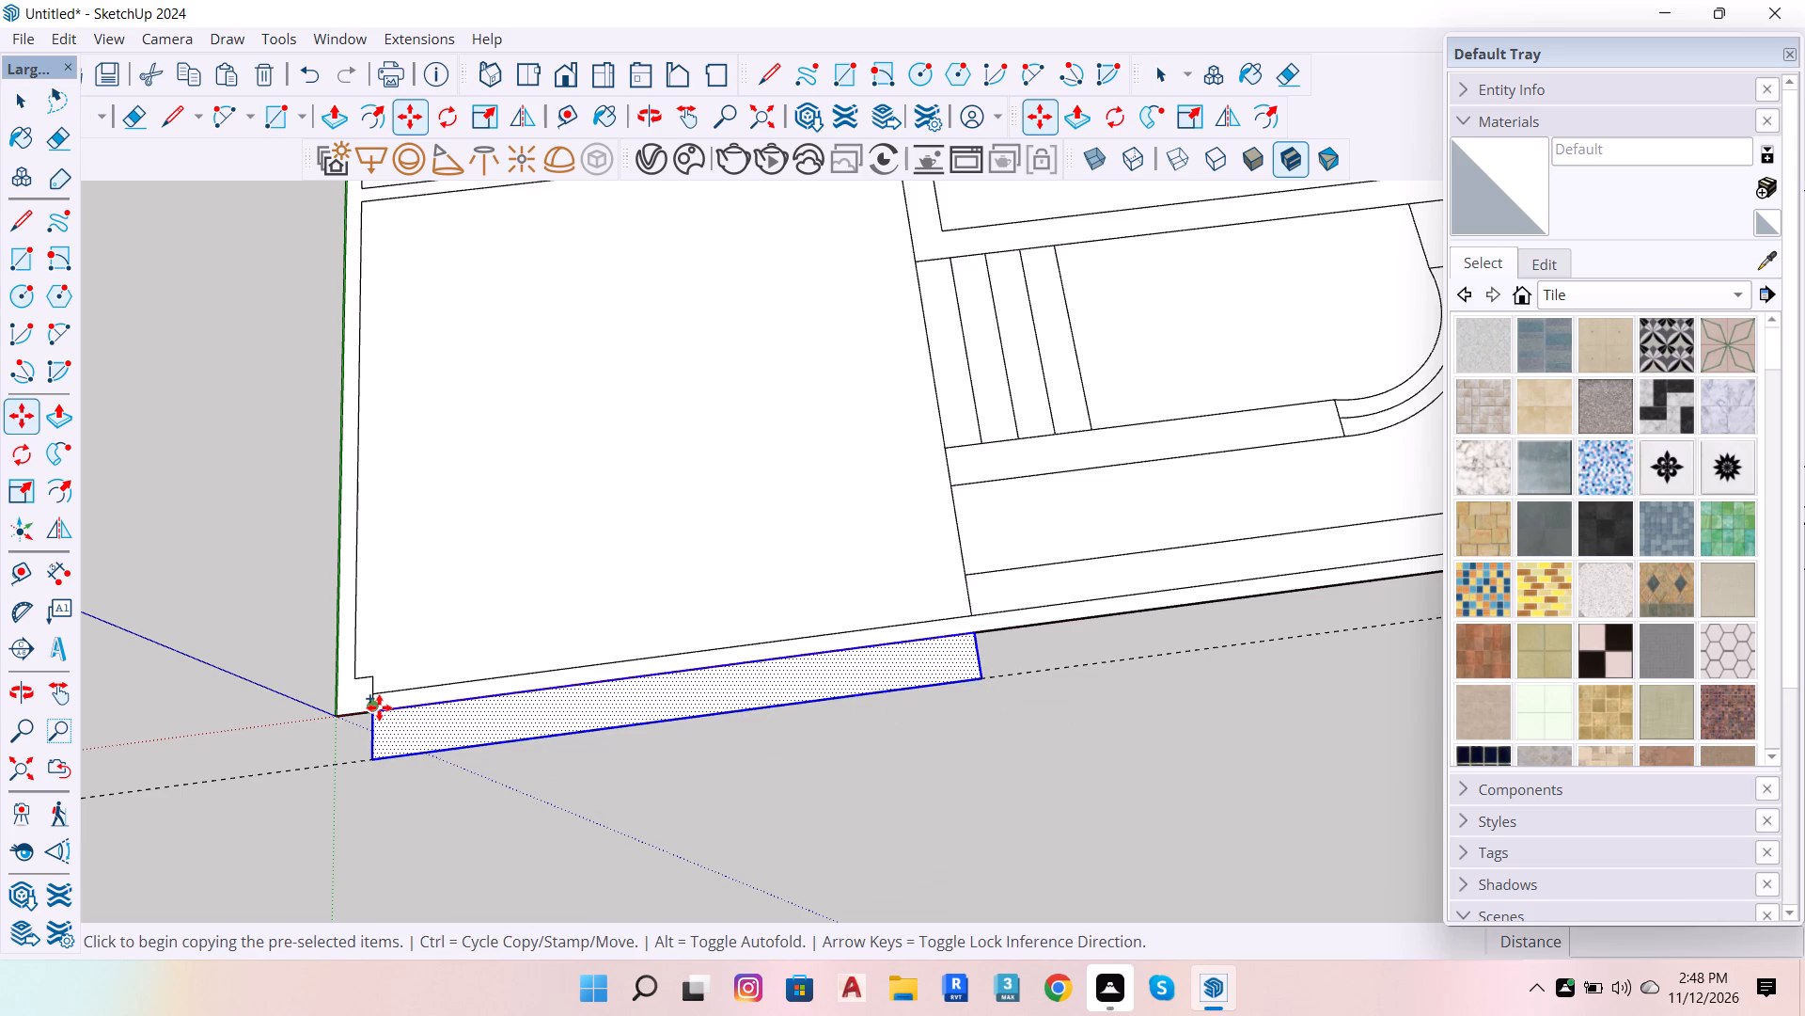
pyautogui.click(376, 709)
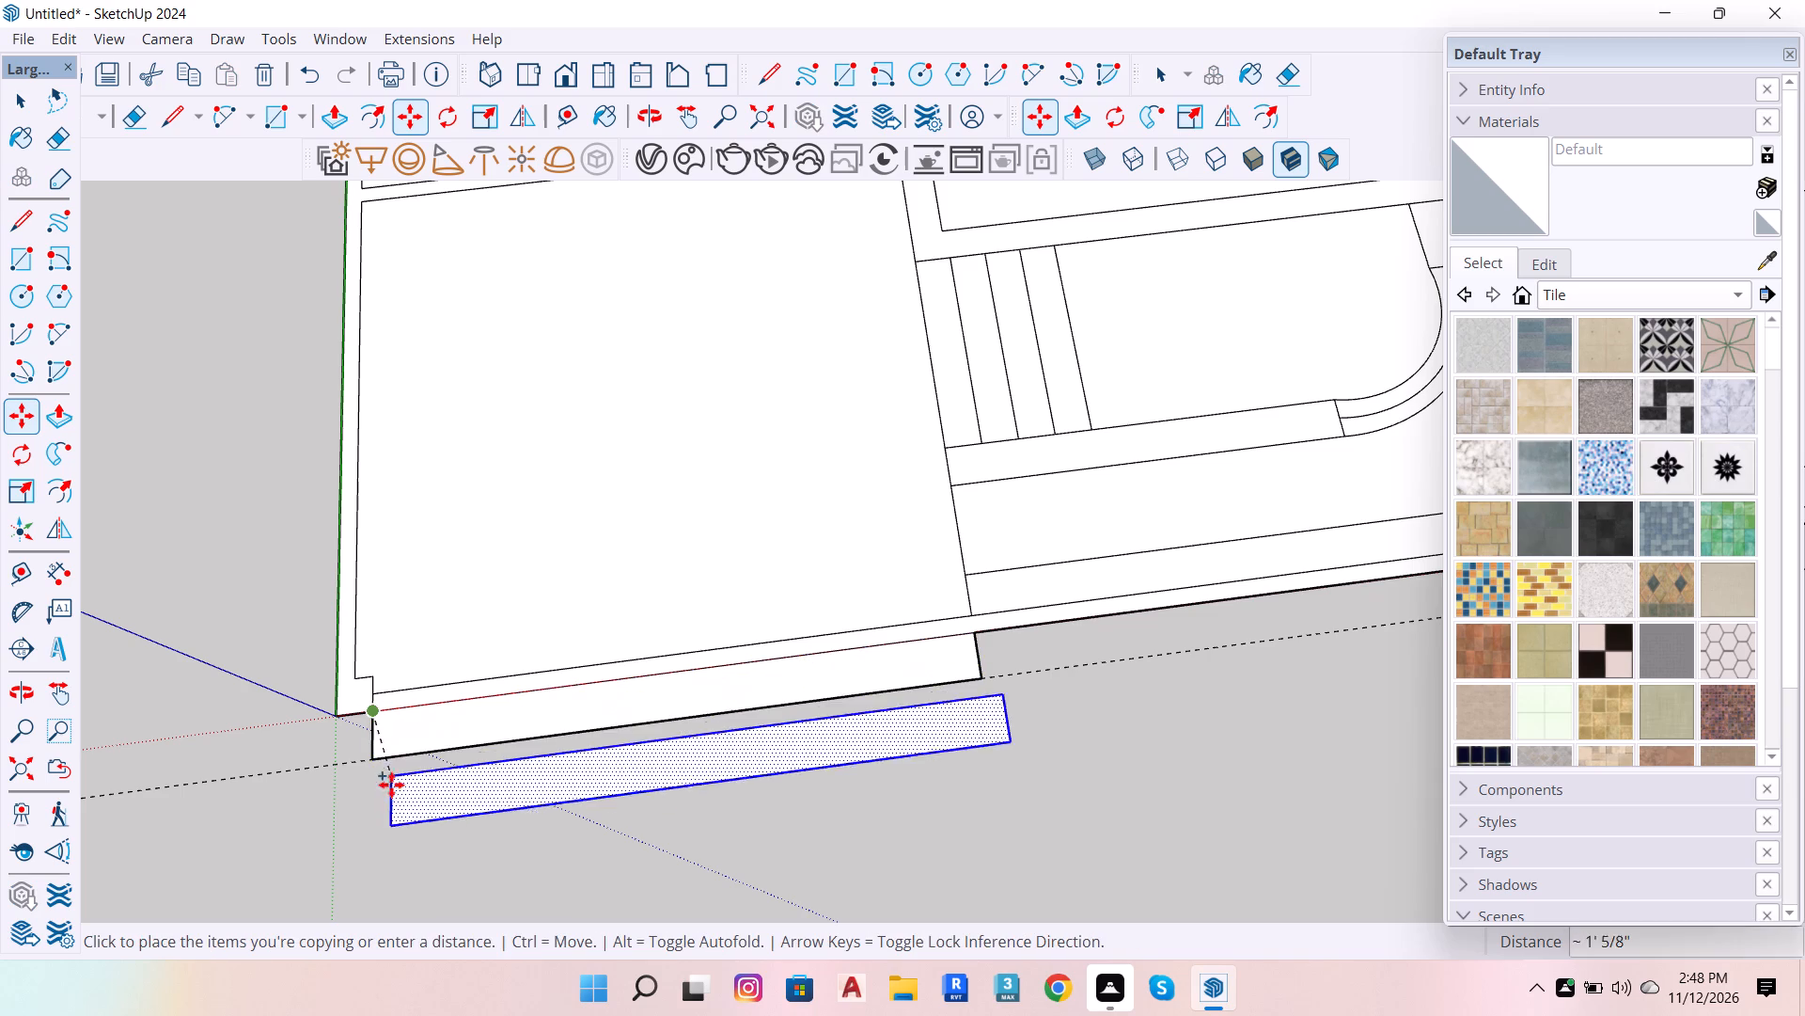
pyautogui.click(369, 754)
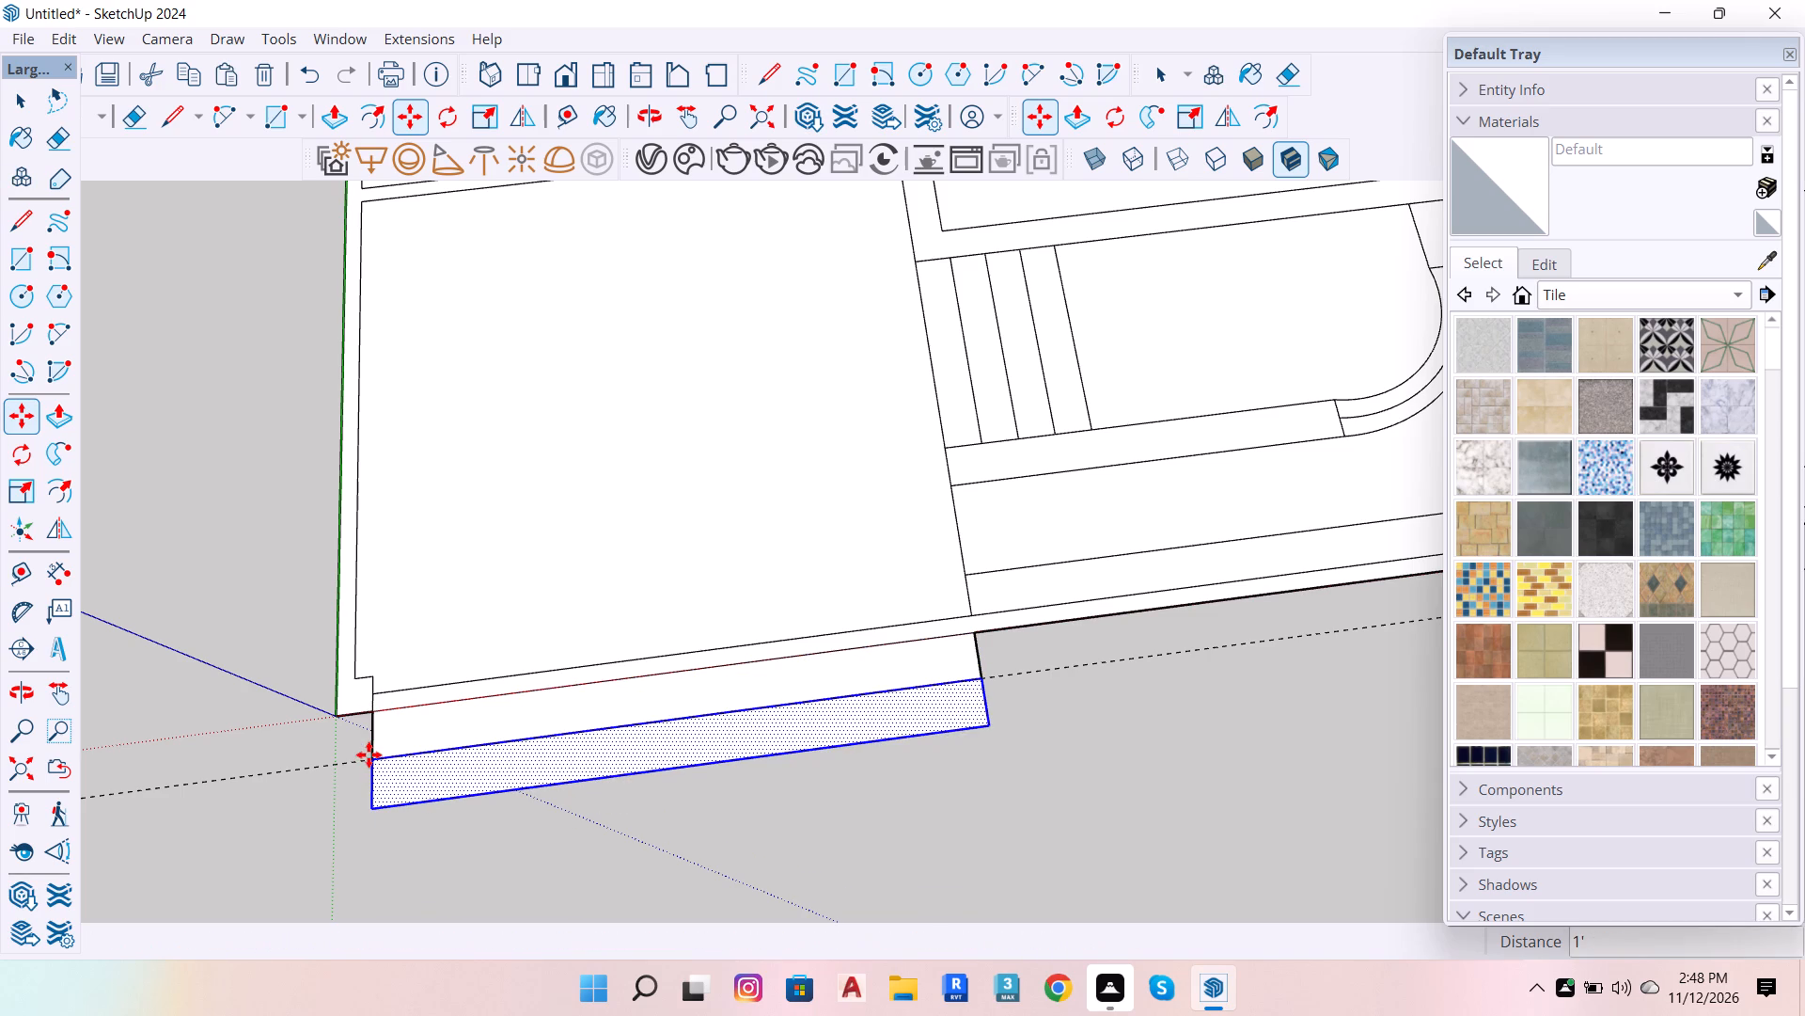
pyautogui.click(369, 754)
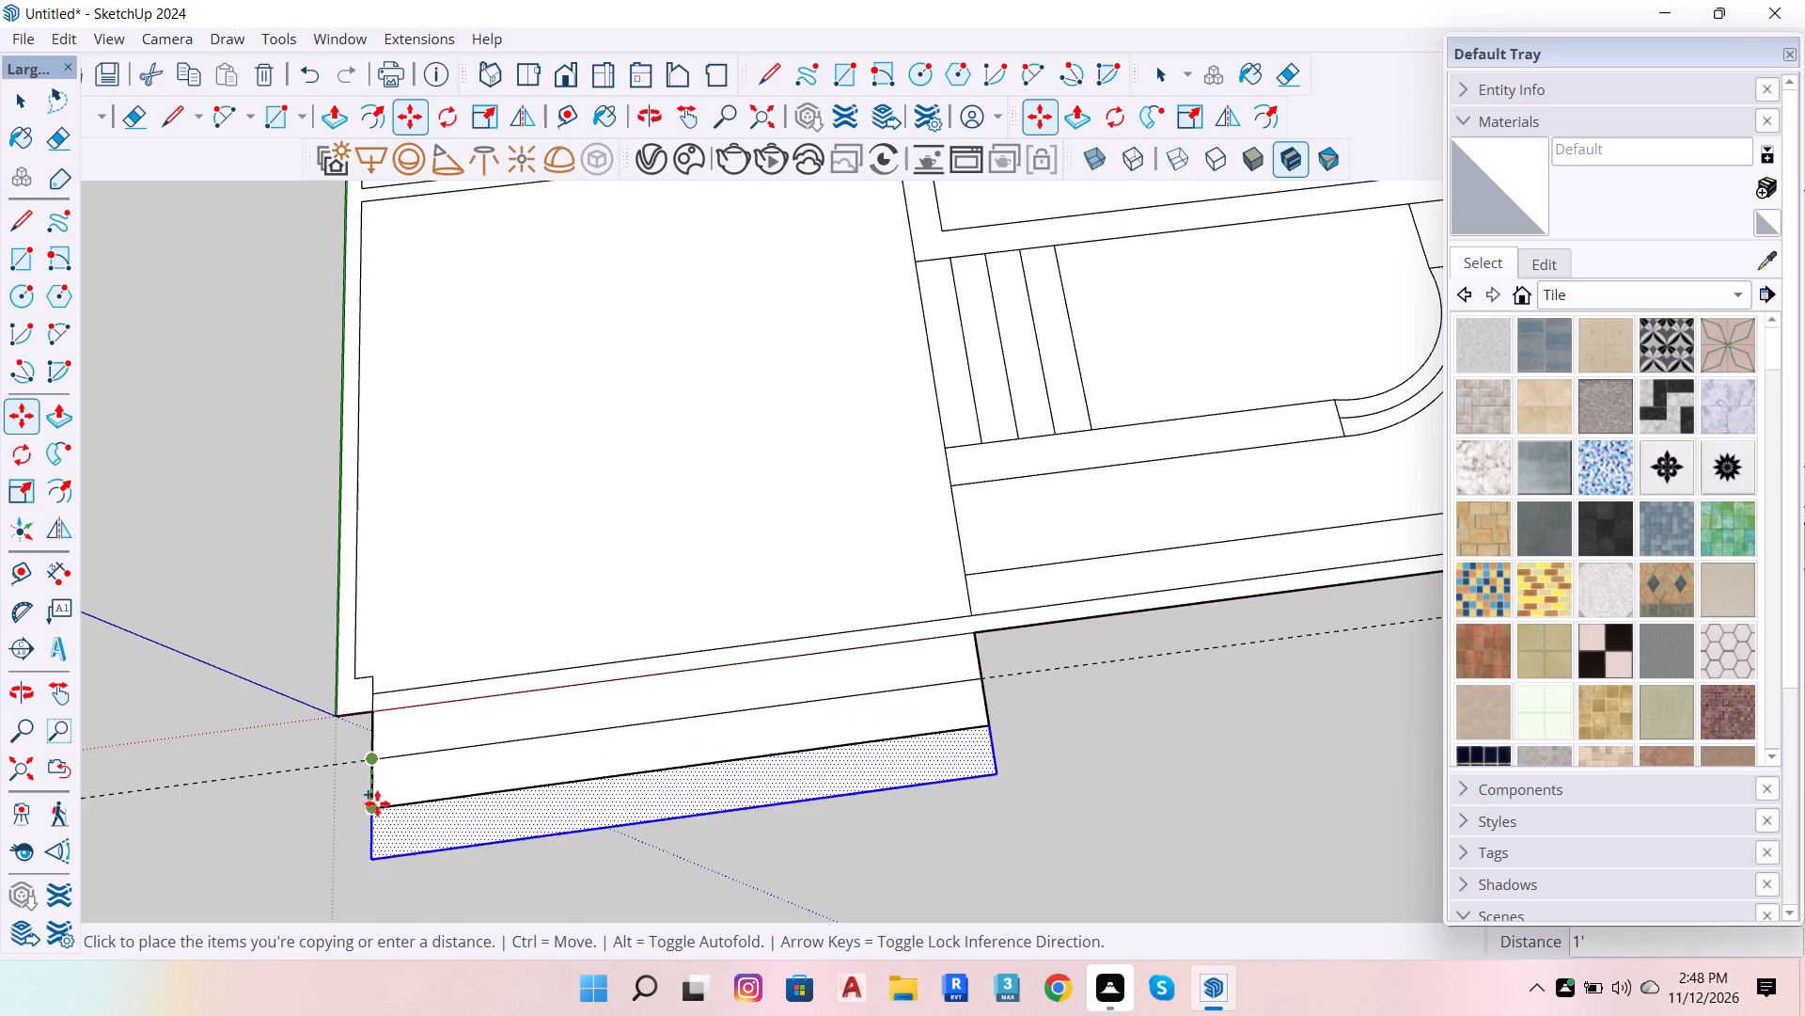
pyautogui.click(378, 811)
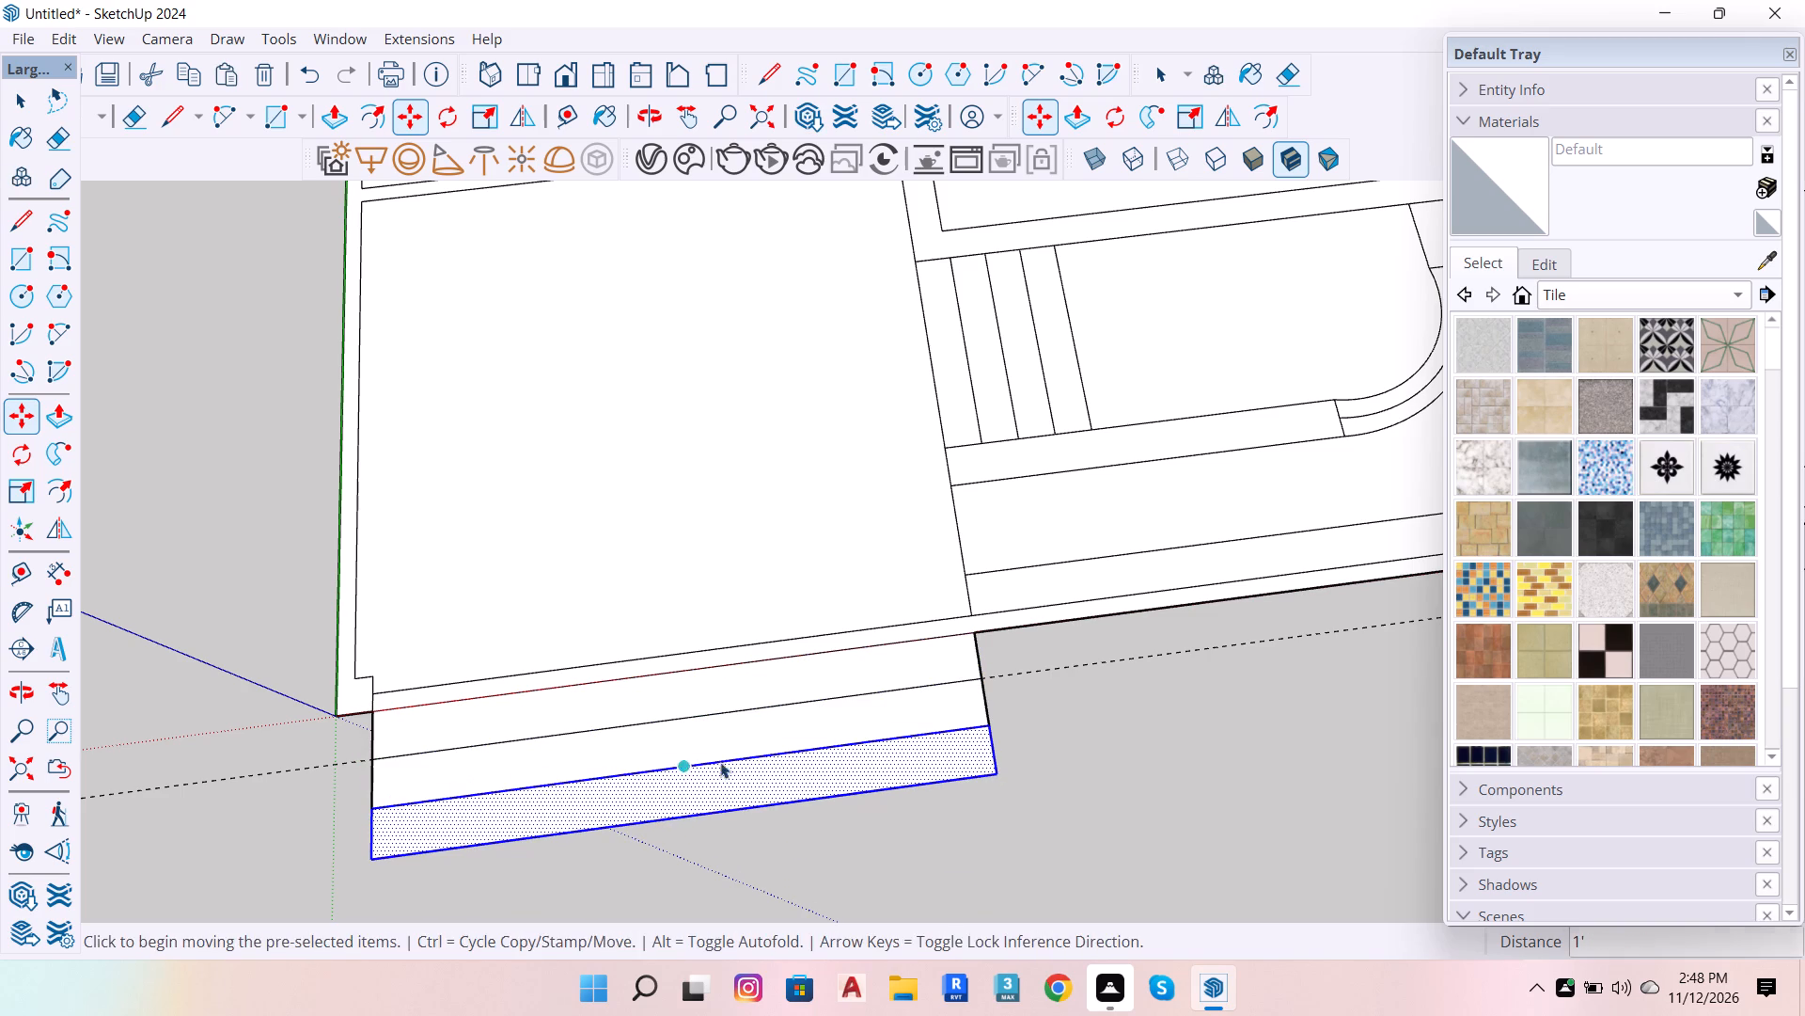
pyautogui.press('space')
pyautogui.click(1049, 755)
# Draw a lengthwise line between the side midpoints of each of the three front strips, splitting each in half.
pyautogui.scroll(3, 654, 663)
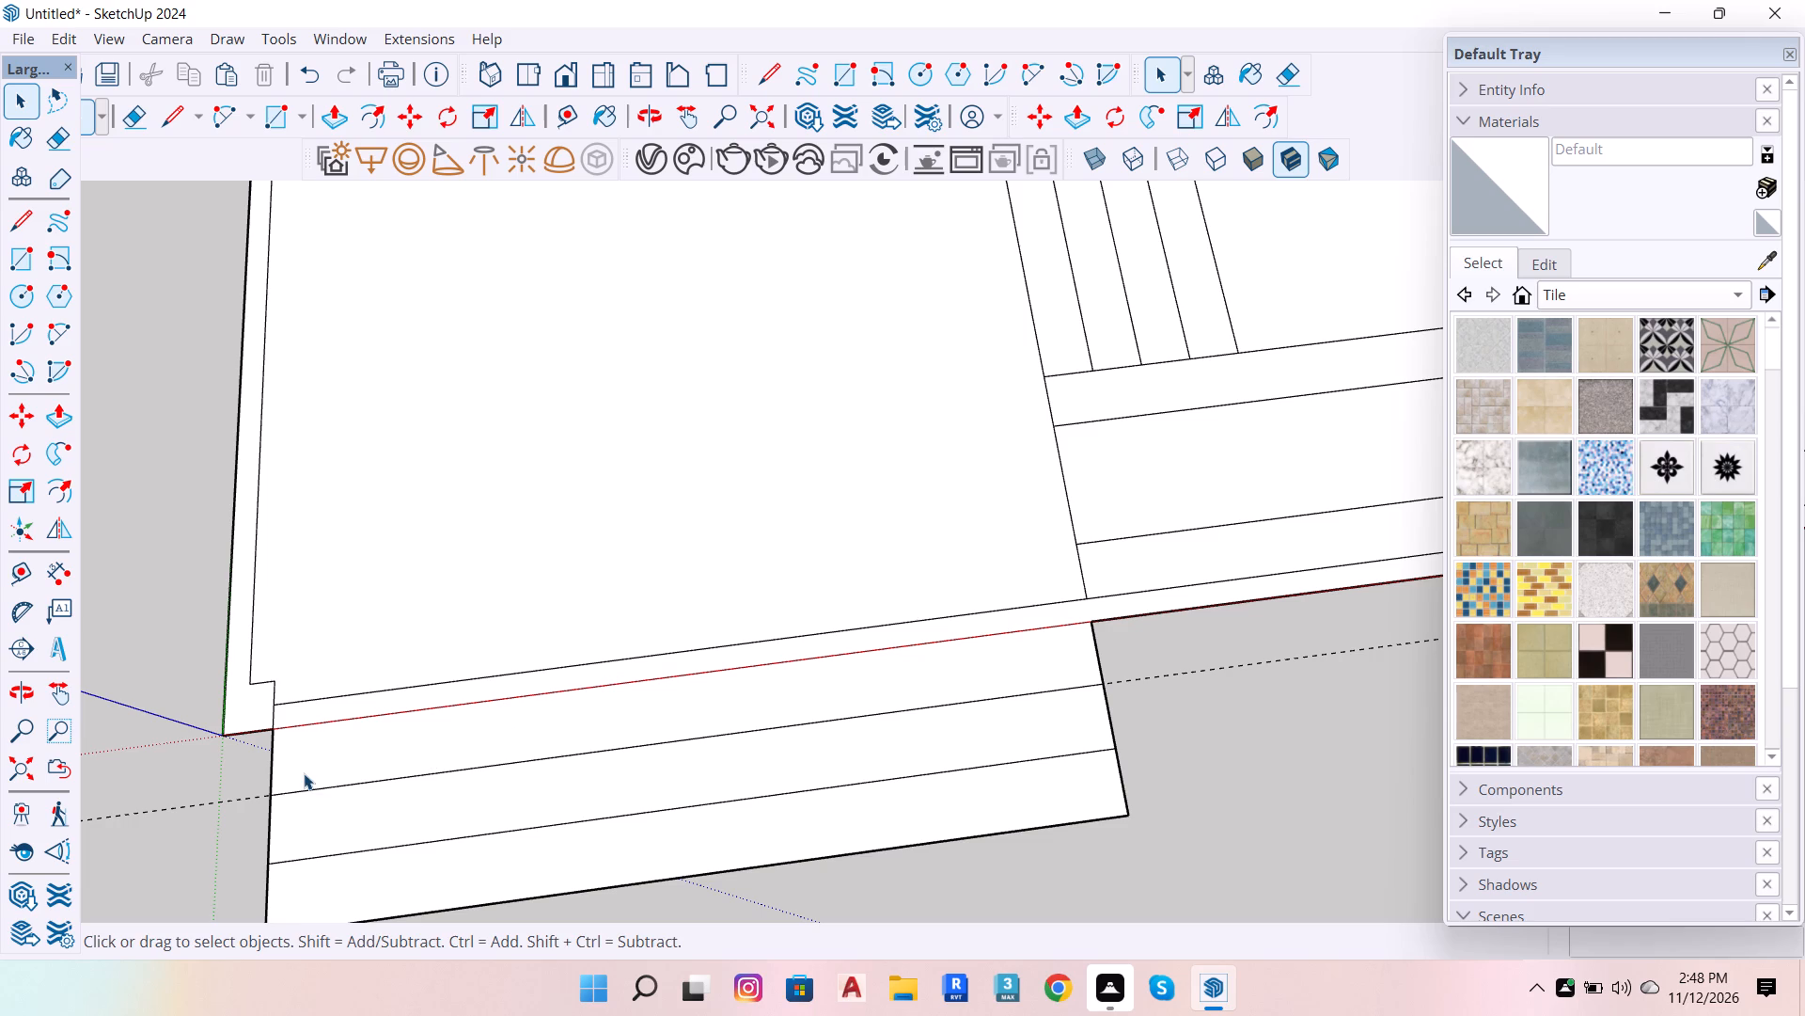
pyautogui.press('l')
pyautogui.click(272, 763)
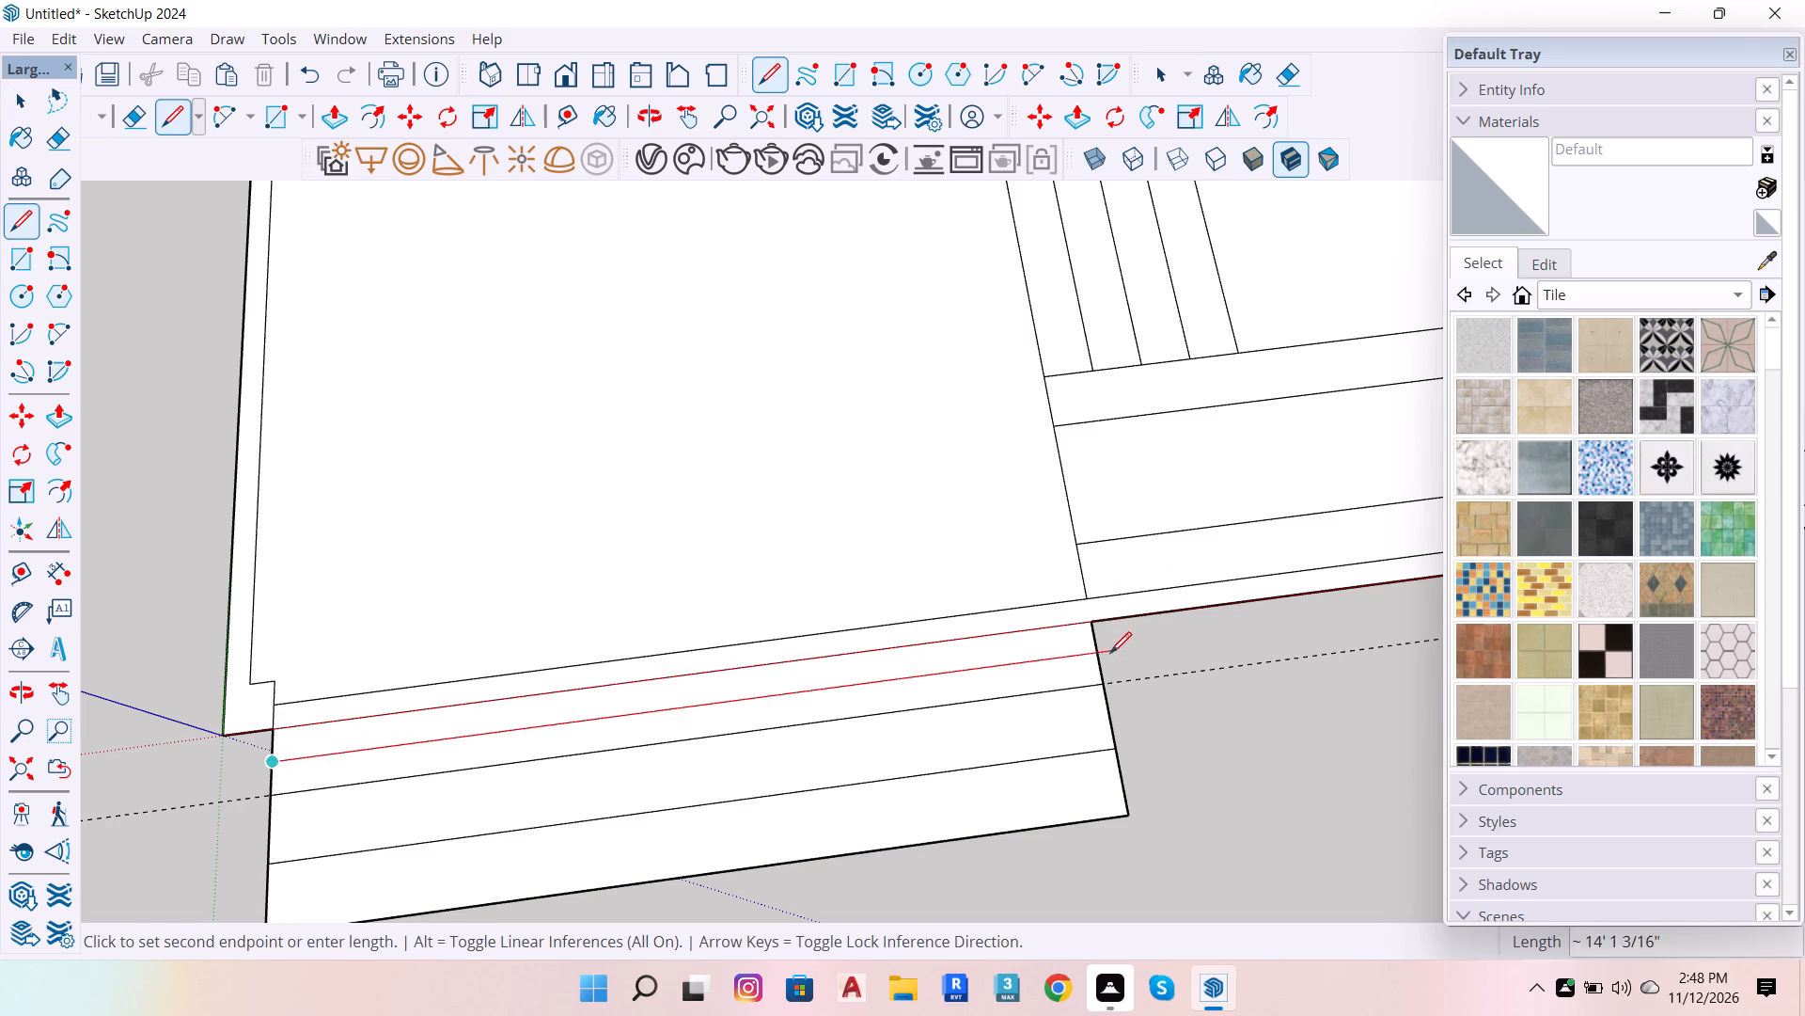
pyautogui.click(1095, 652)
pyautogui.scroll(-6, 1091, 739)
pyautogui.scroll(5, 654, 813)
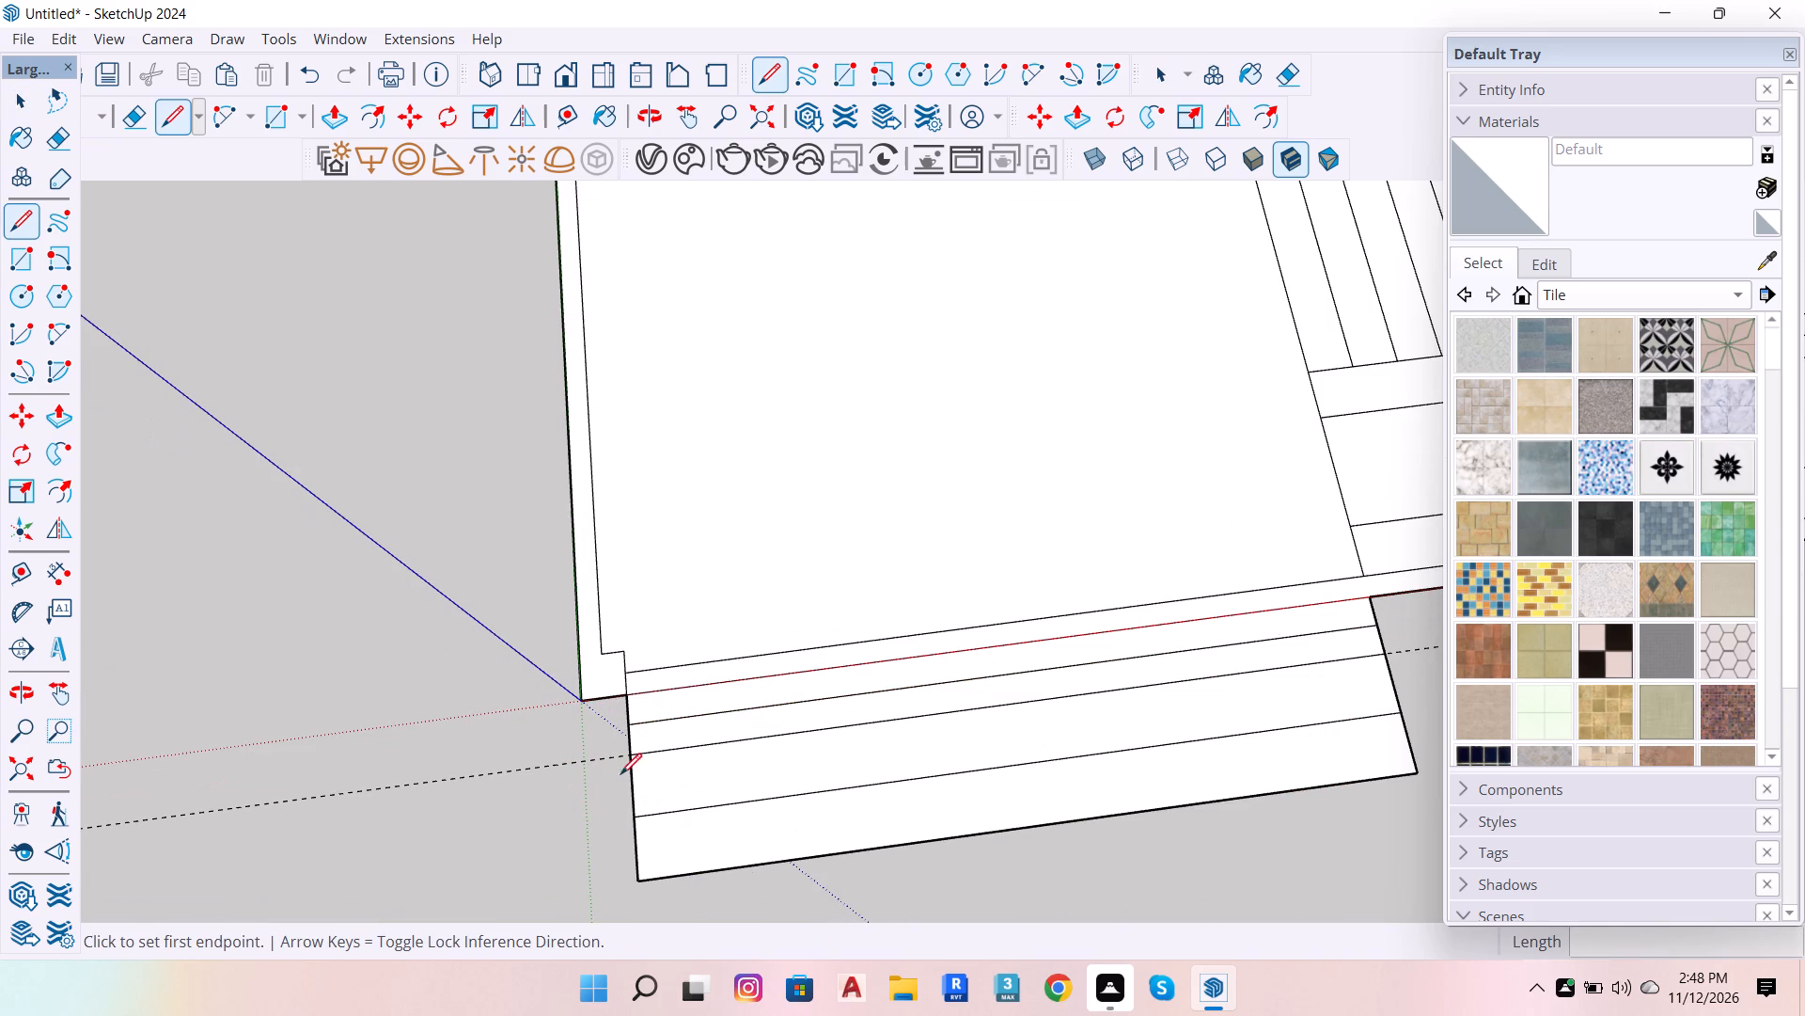
pyautogui.click(634, 780)
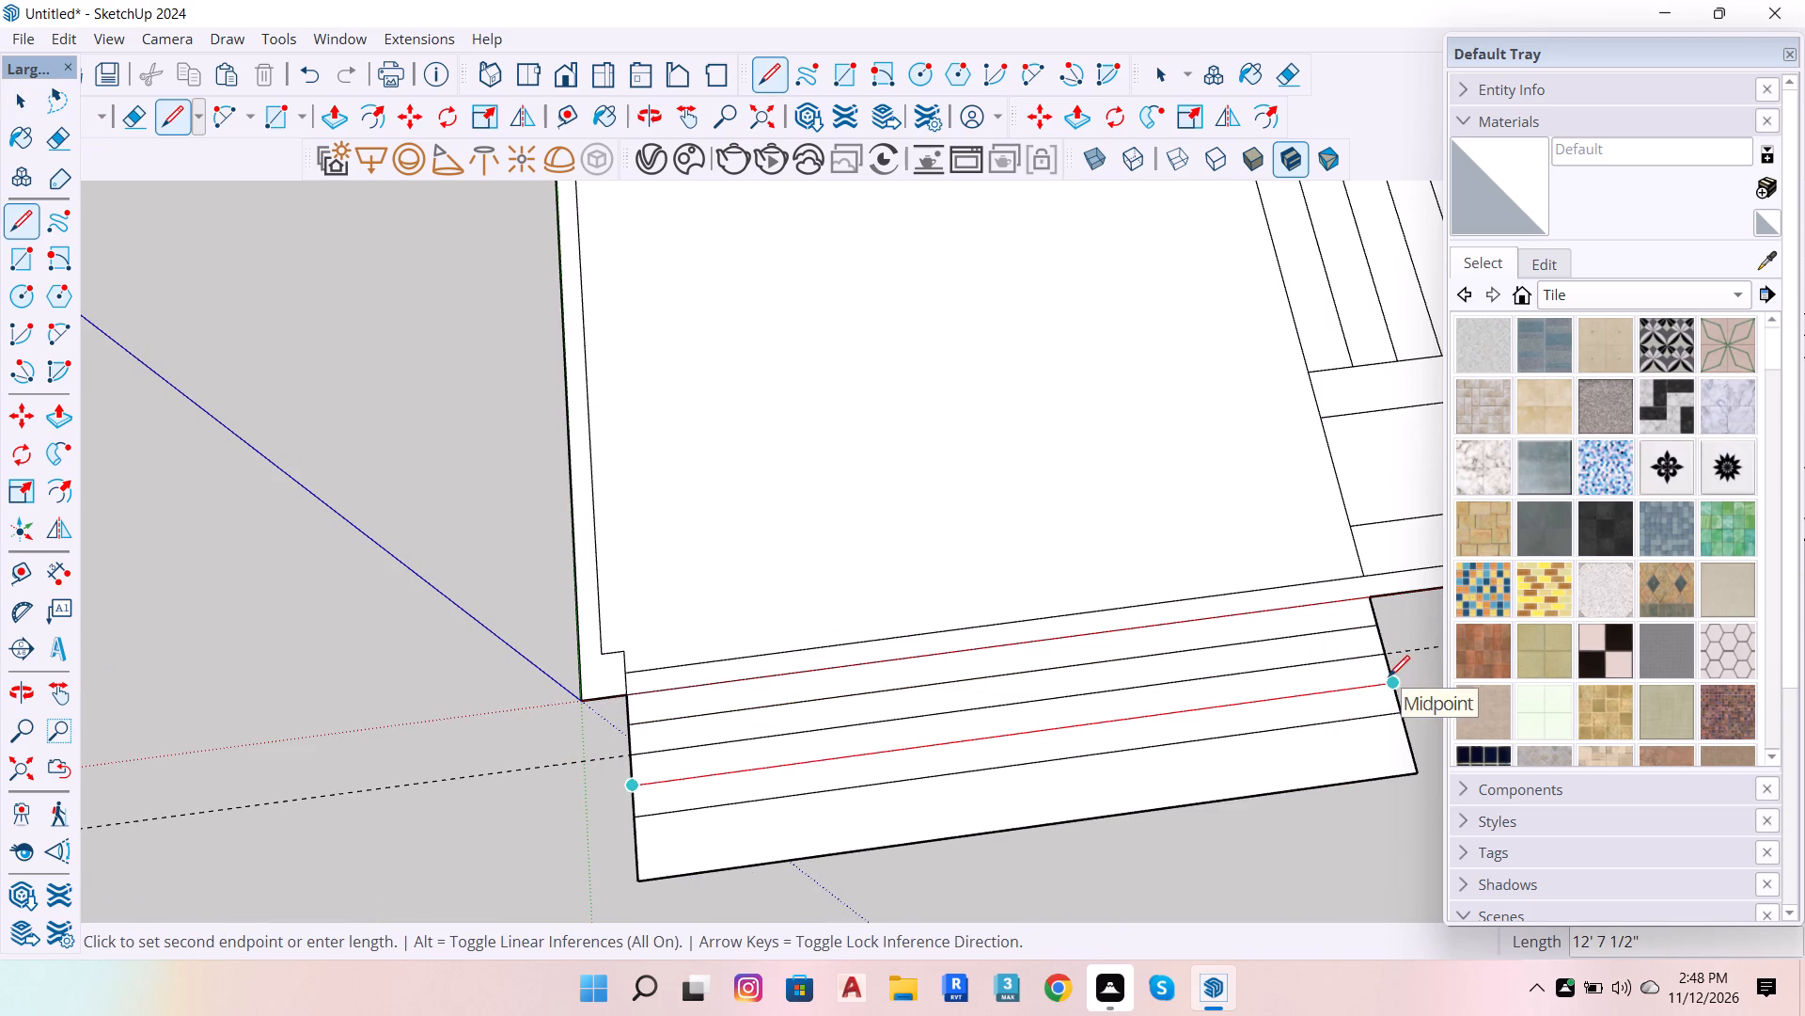
pyautogui.click(1392, 678)
pyautogui.click(641, 849)
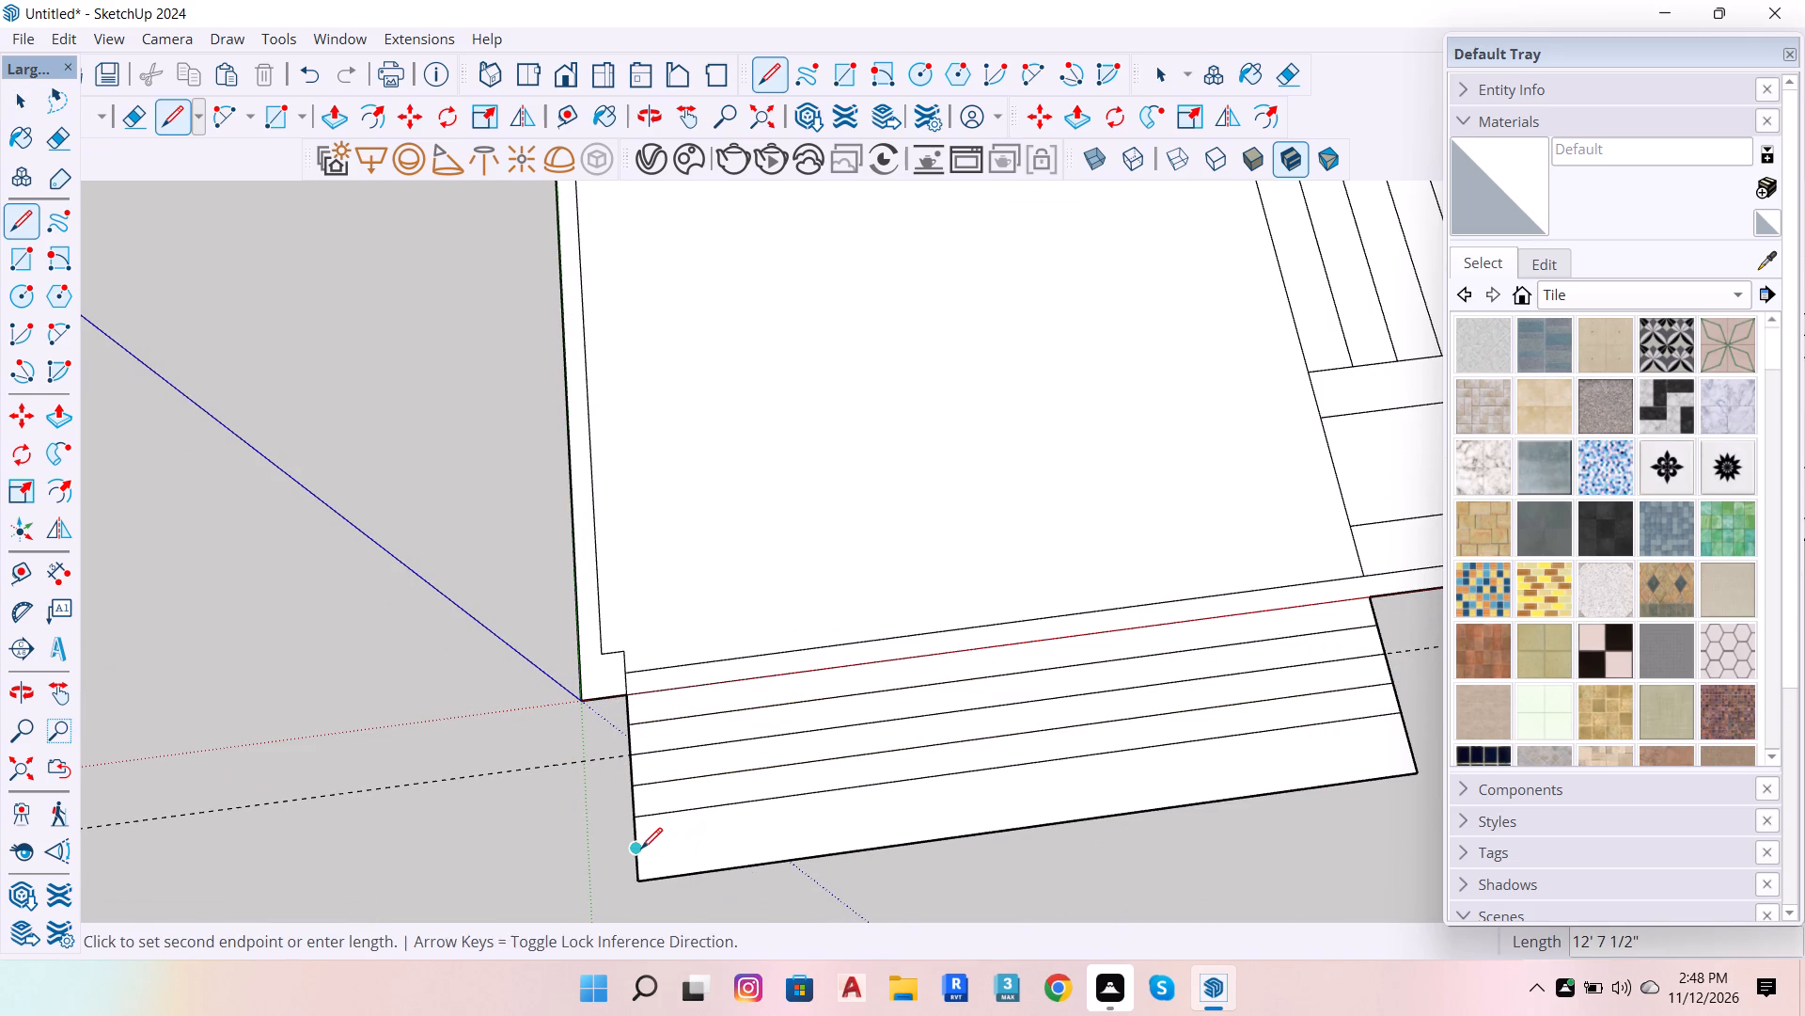
pyautogui.click(1409, 743)
pyautogui.scroll(-6, 985, 799)
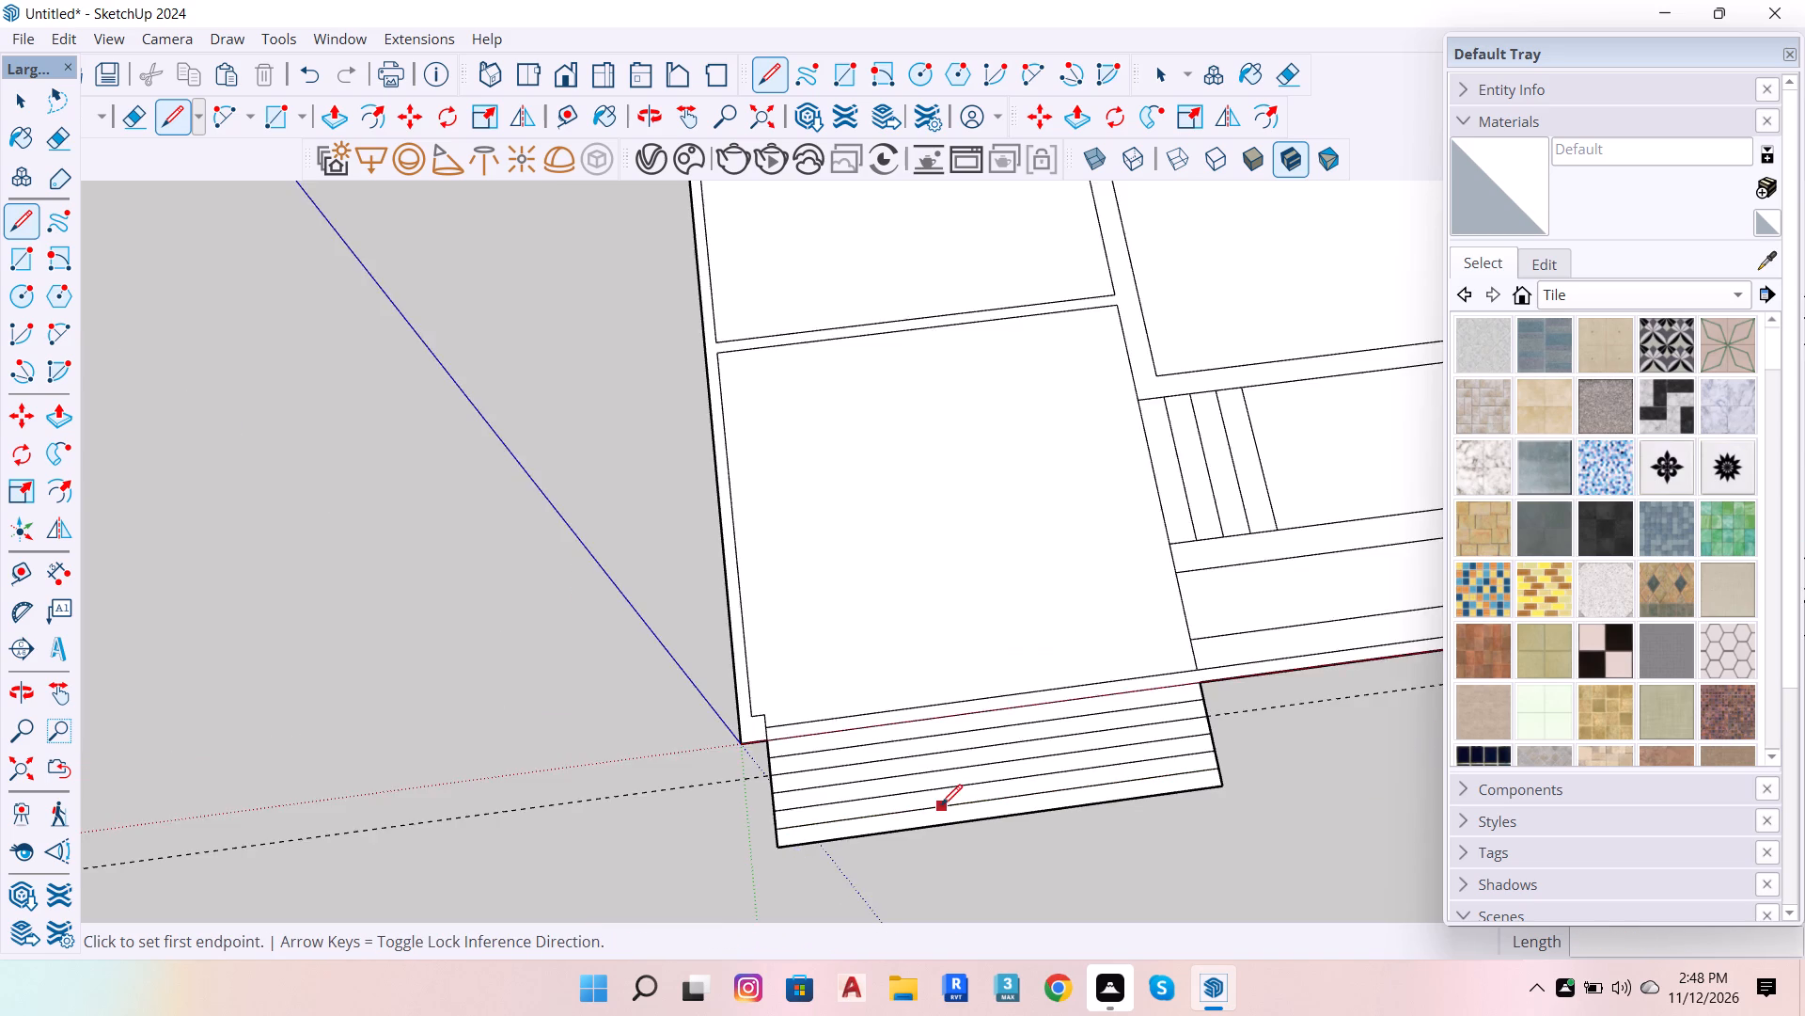
pyautogui.scroll(-6, 931, 810)
pyautogui.press('space')
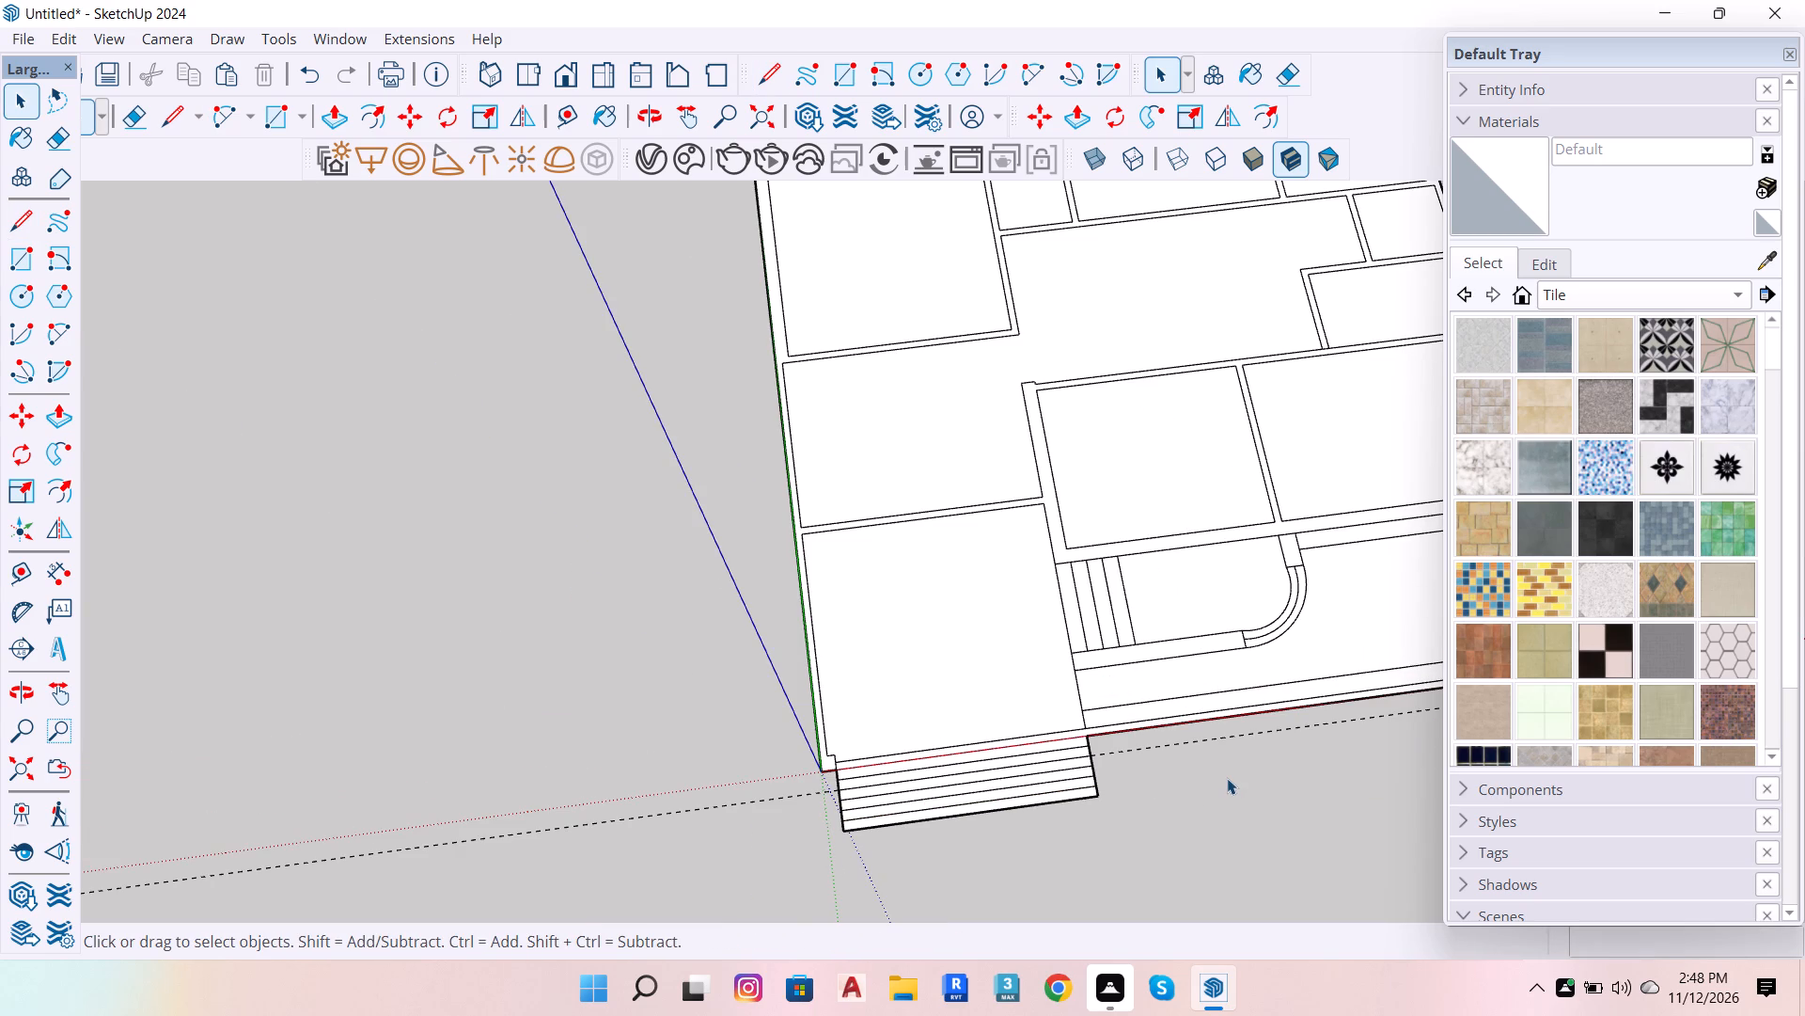
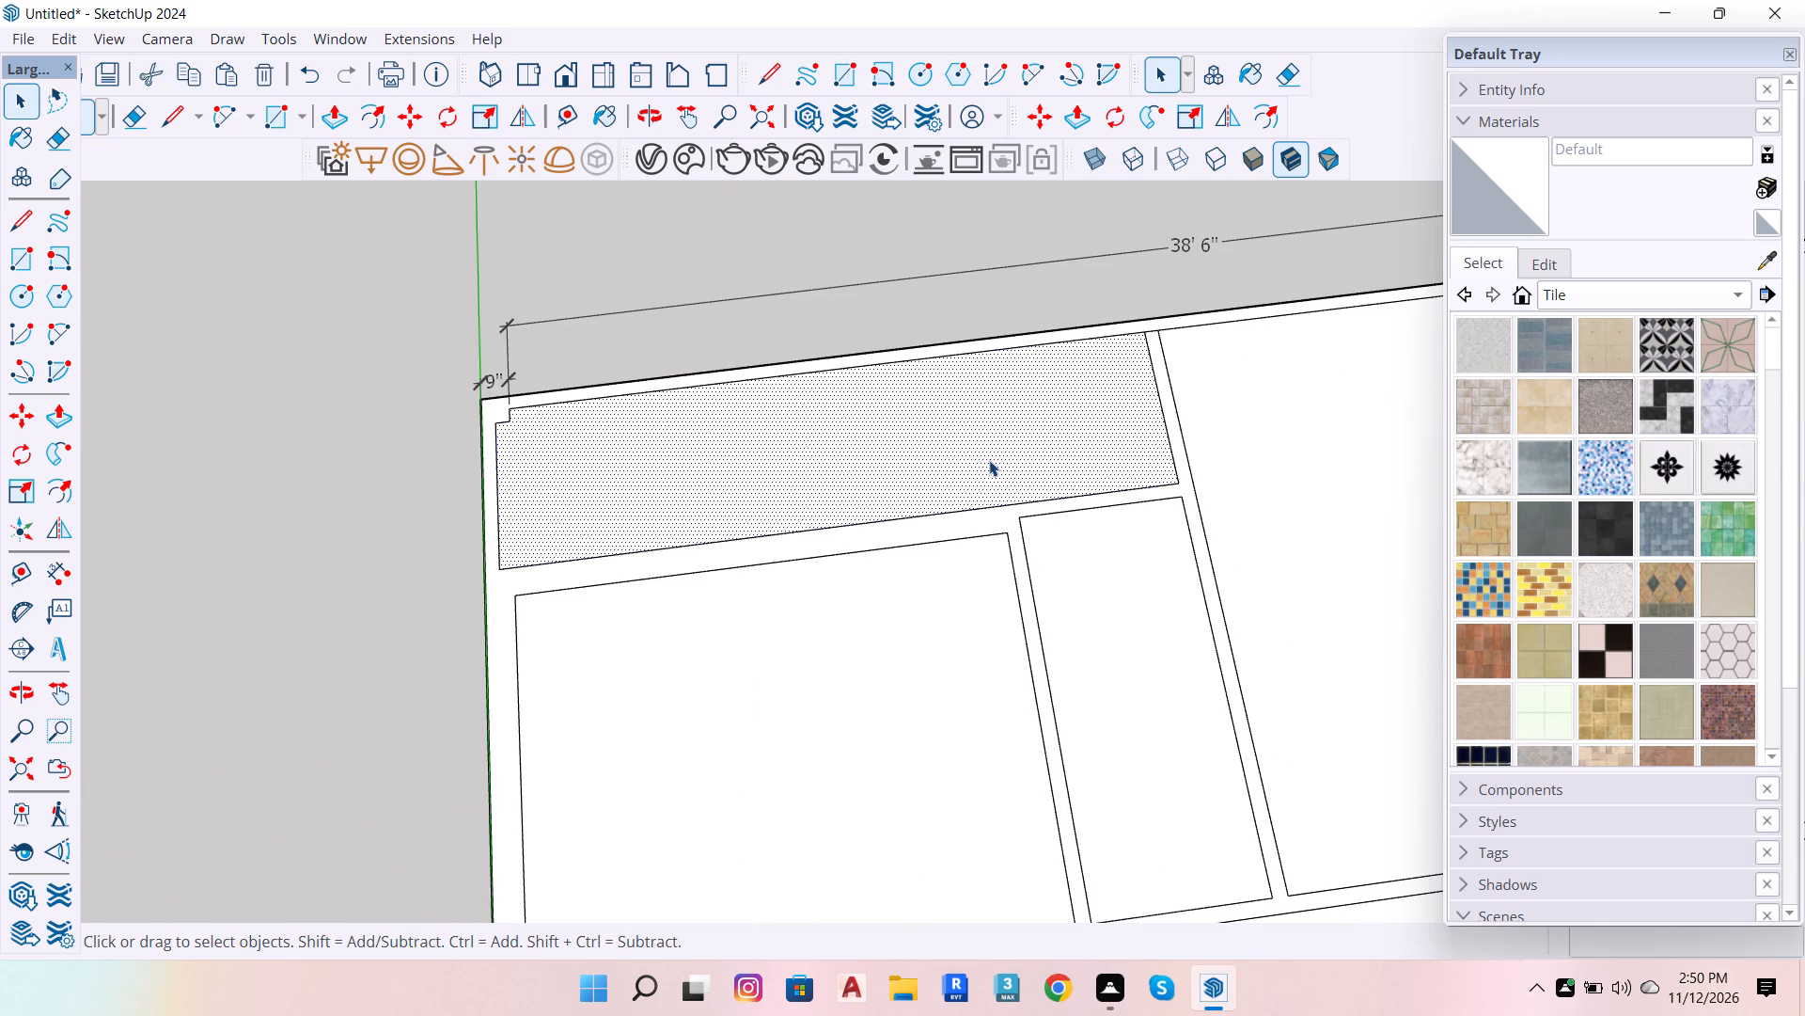
# Delete the floor faces of the large side room, the narrow room beside it, and the adjoining rear middle room.
pyautogui.click(913, 727)
pyautogui.press('Delete')
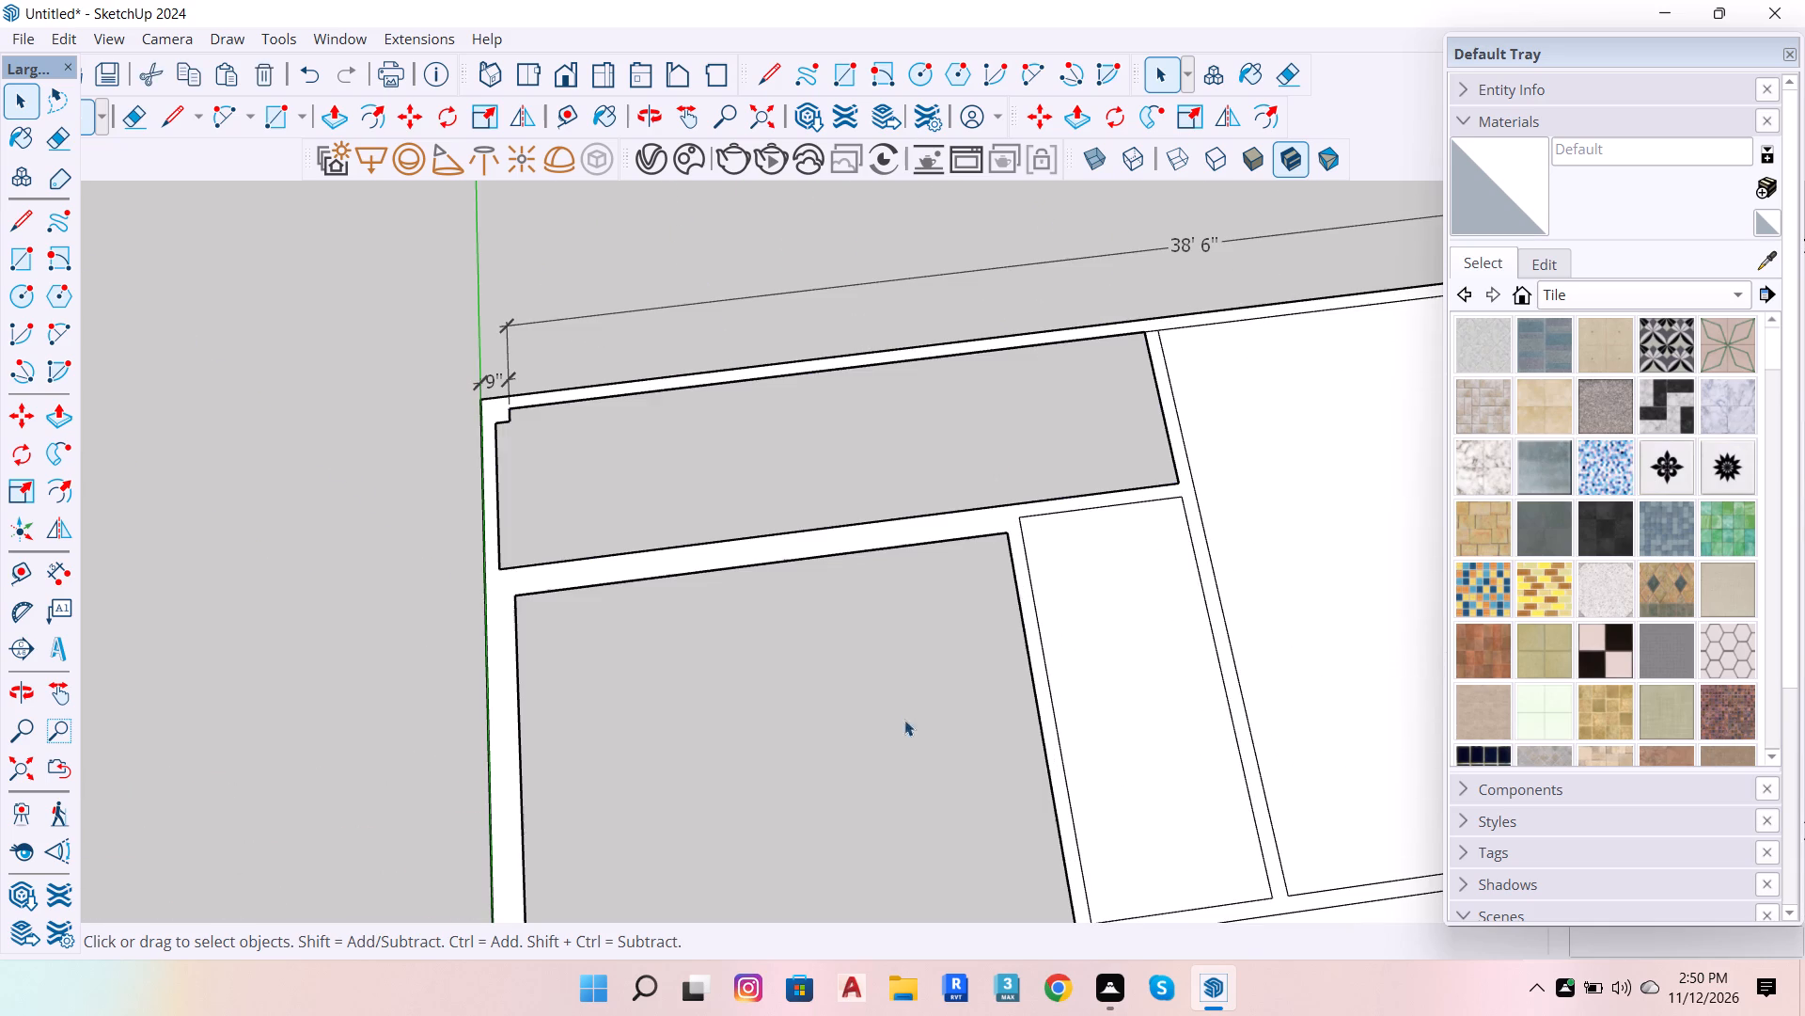
pyautogui.click(1162, 609)
pyautogui.press('Delete')
pyautogui.scroll(-6, 1052, 617)
pyautogui.click(1248, 588)
pyautogui.press('Delete')
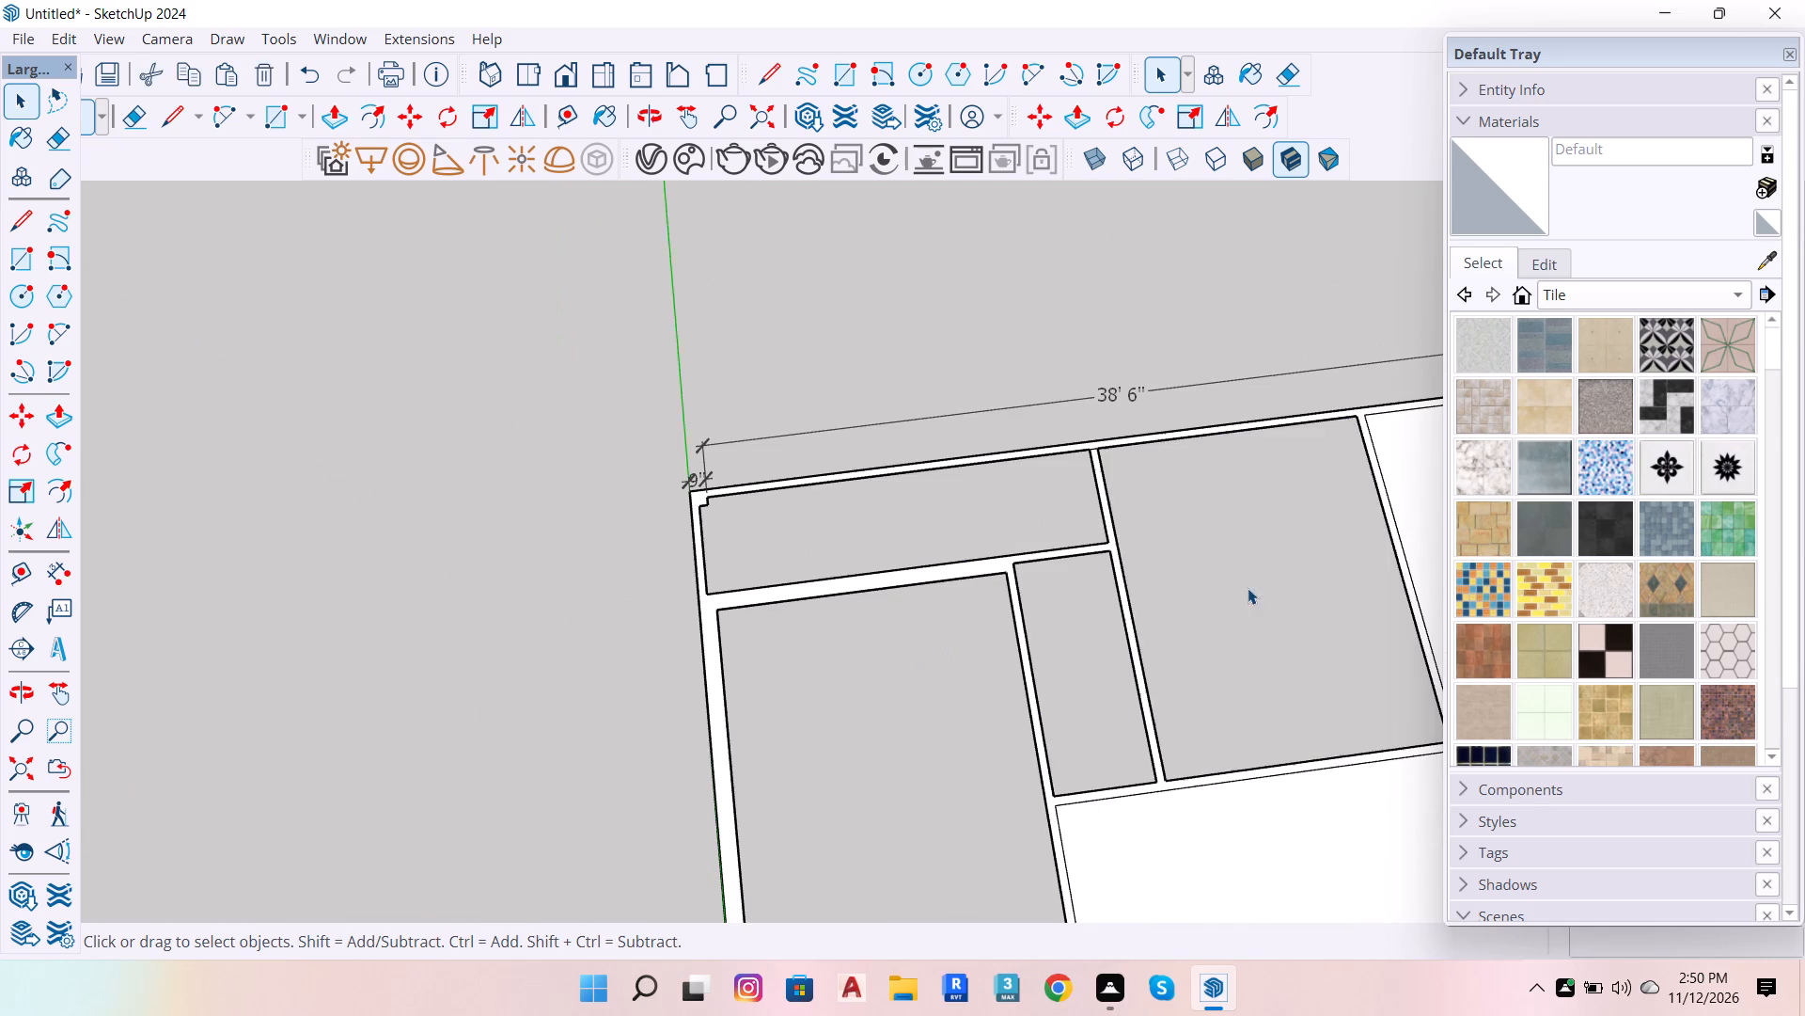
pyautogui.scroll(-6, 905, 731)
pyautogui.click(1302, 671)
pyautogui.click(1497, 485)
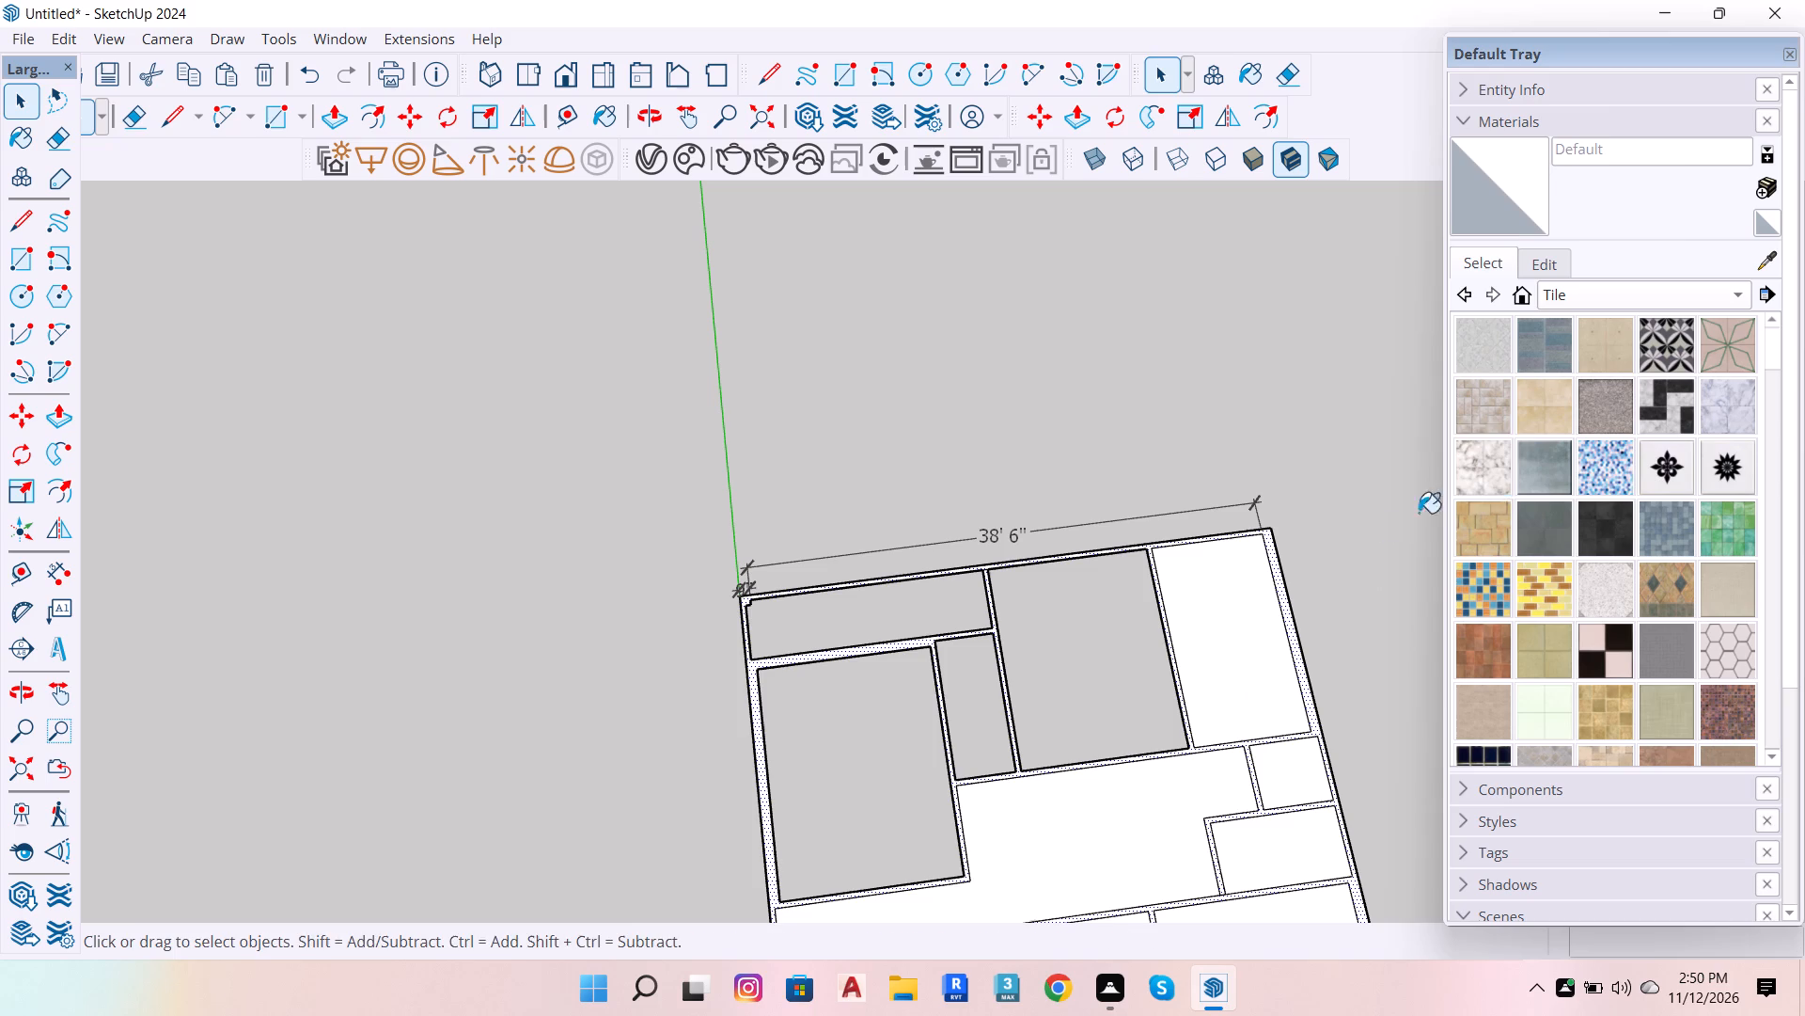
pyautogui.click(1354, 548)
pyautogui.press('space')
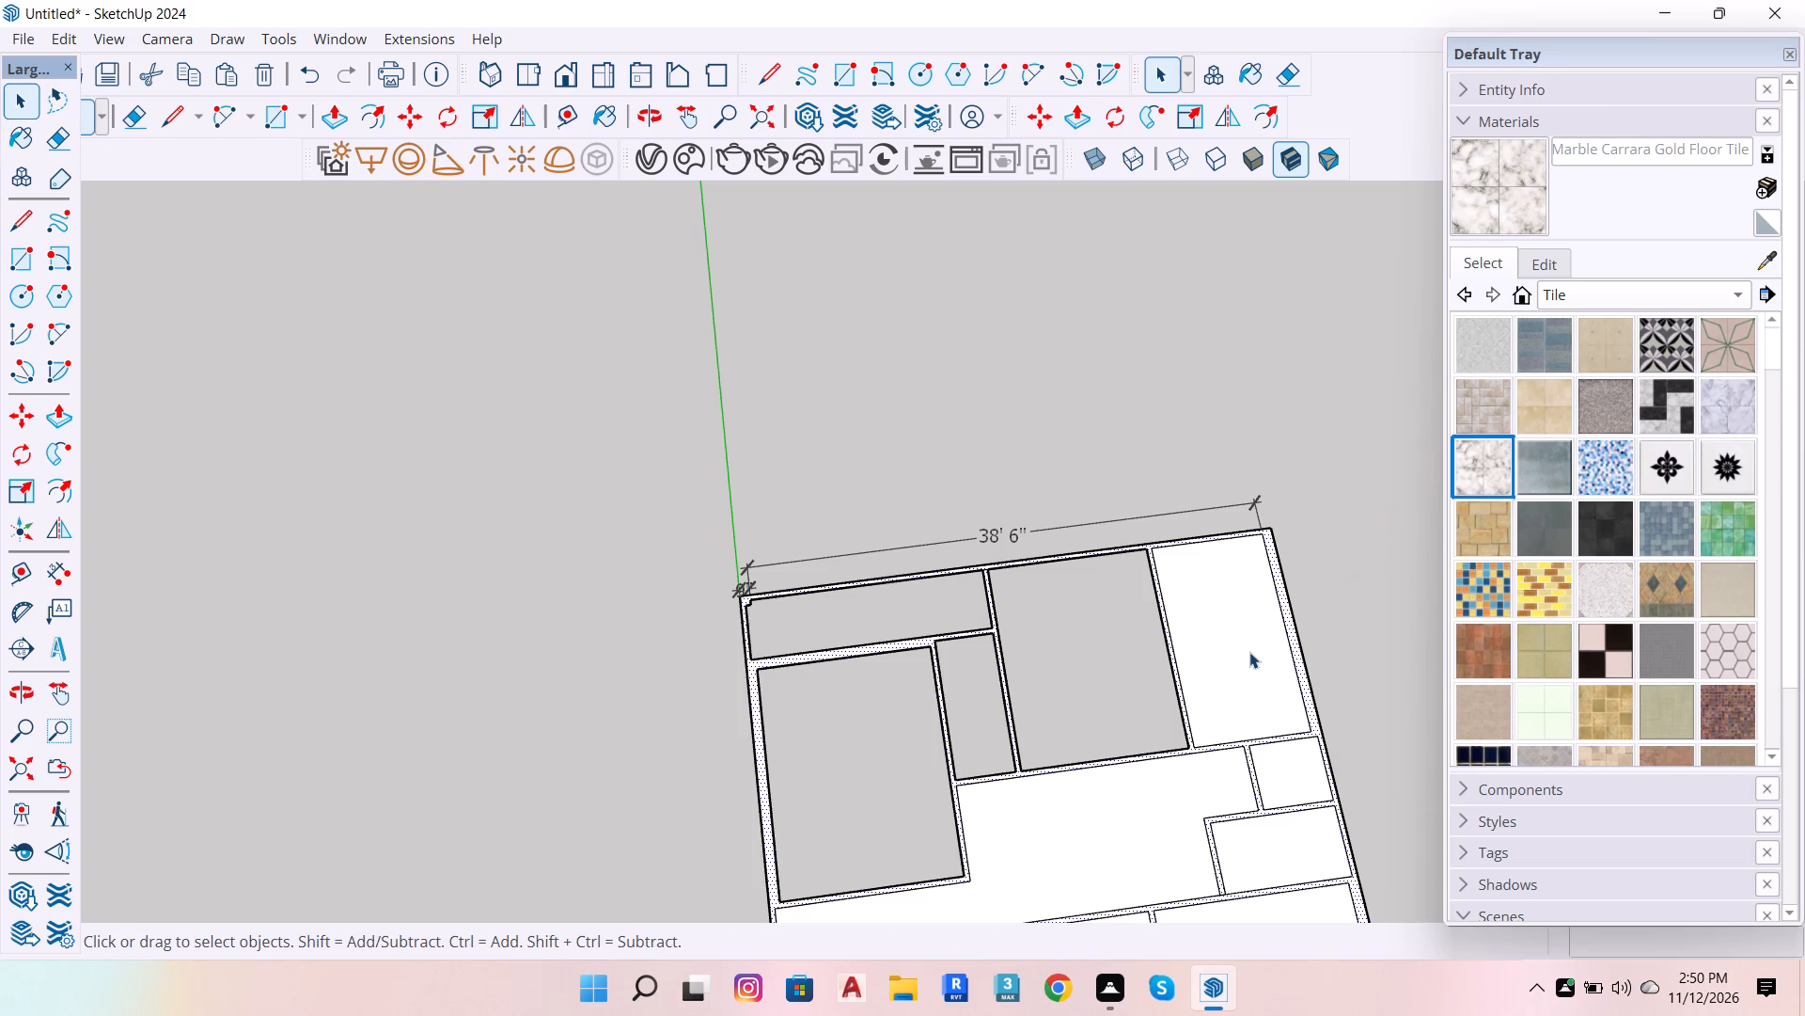
# Delete the floor faces of the rear corner room, the two small rooms in front of it, and the central hall.
pyautogui.click(1249, 652)
pyautogui.press('Delete')
pyautogui.scroll(-6, 1235, 667)
pyautogui.scroll(6, 1276, 738)
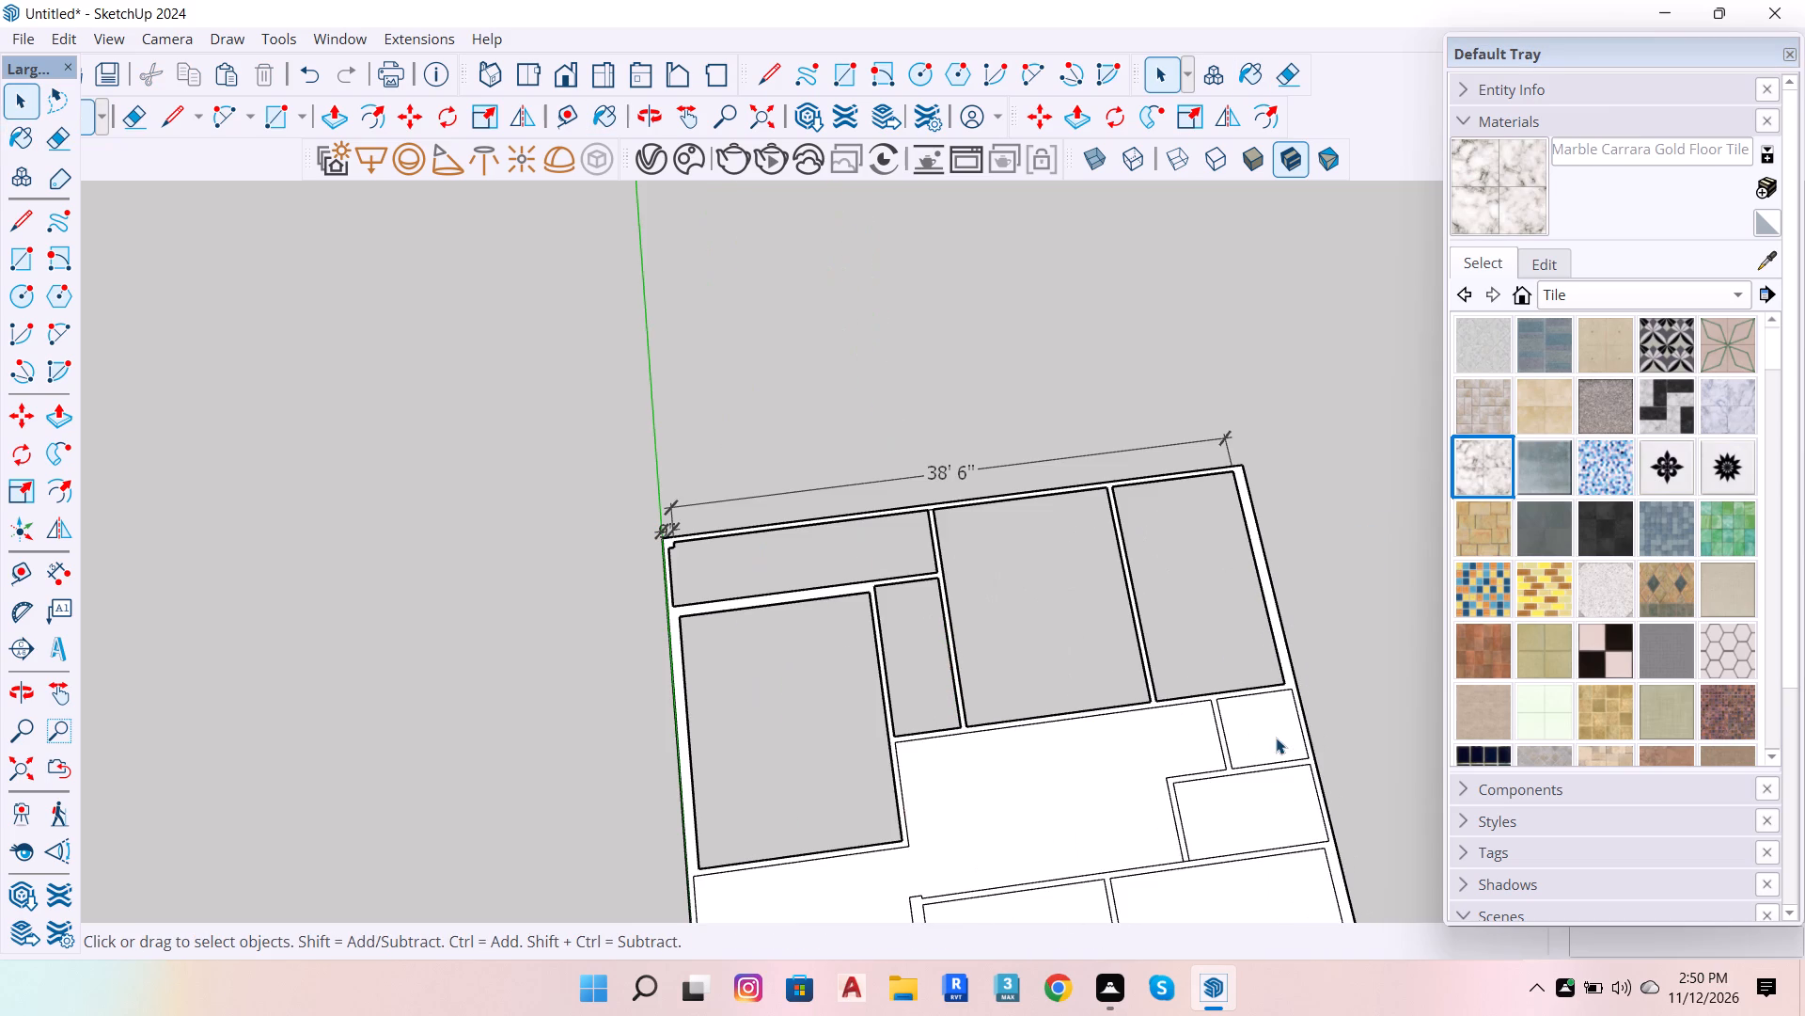
pyautogui.click(1276, 738)
pyautogui.press('Delete')
pyautogui.click(1105, 797)
pyautogui.press('Delete')
pyautogui.scroll(-6, 1180, 798)
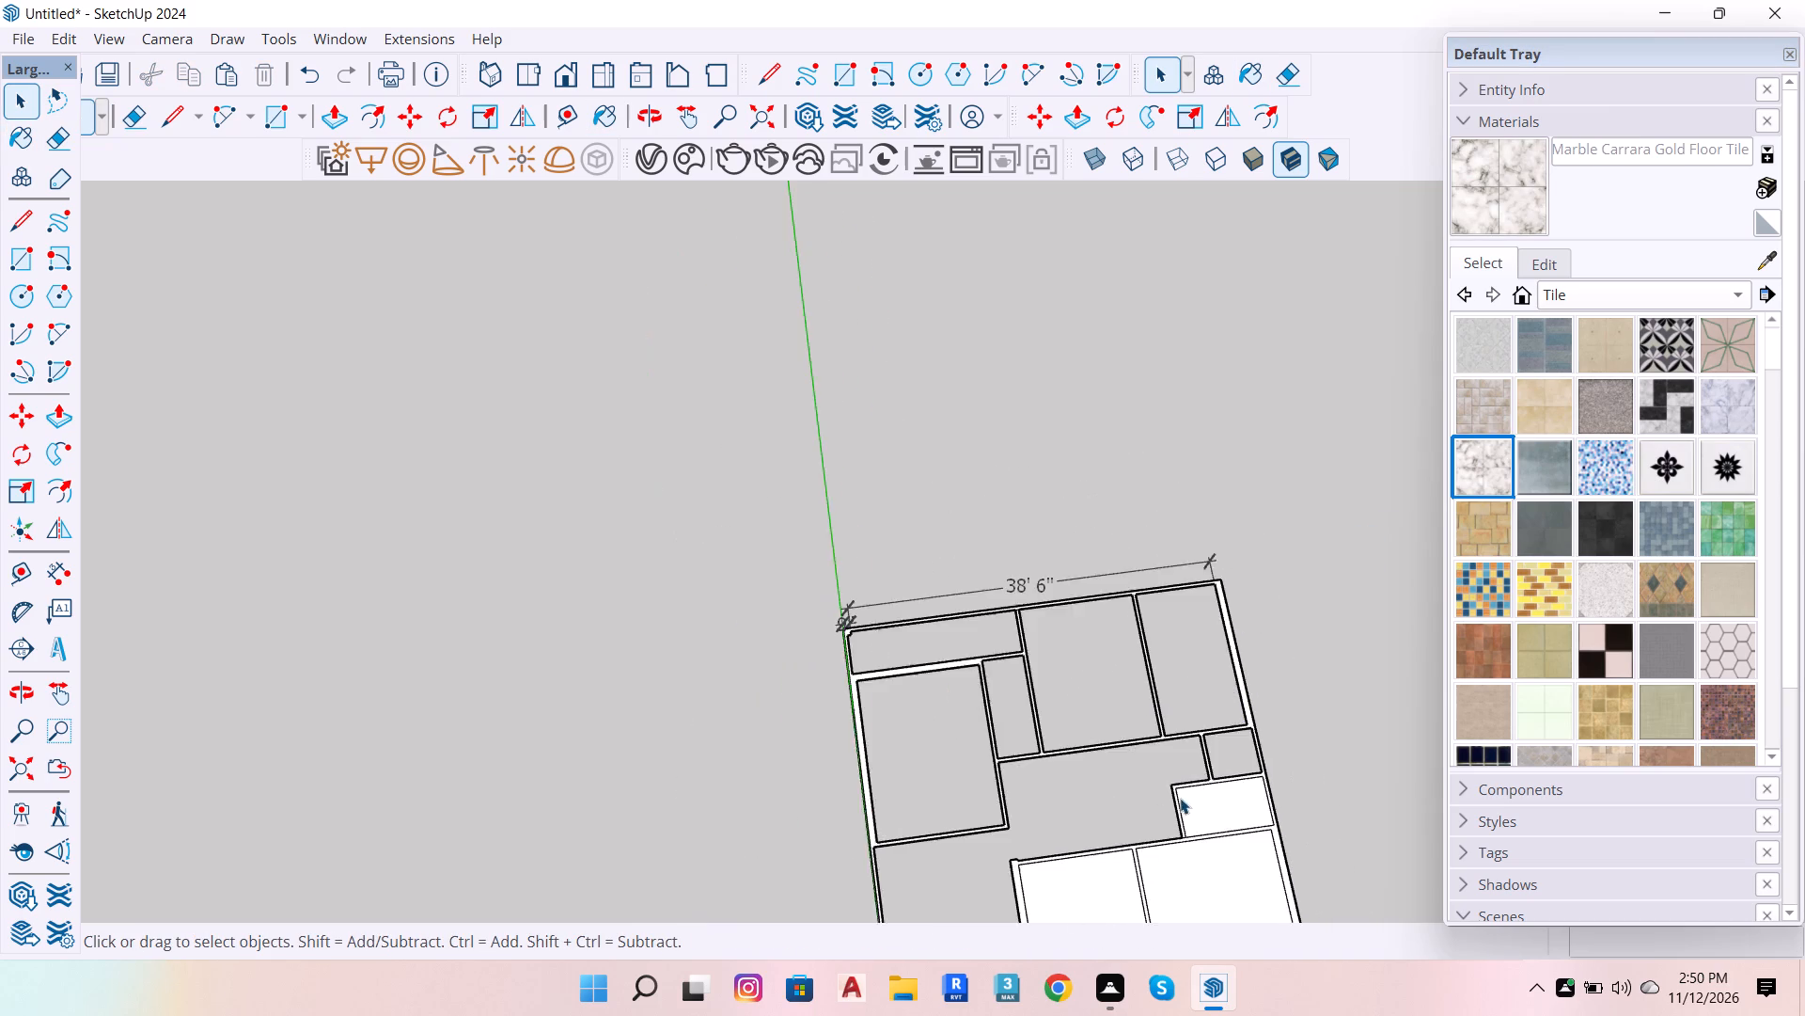
pyautogui.scroll(6, 1211, 832)
pyautogui.click(1200, 795)
pyautogui.press('Delete')
# Delete the floor faces of the two side-by-side rooms behind the staircase.
pyautogui.scroll(-7, 1201, 808)
pyautogui.click(1205, 847)
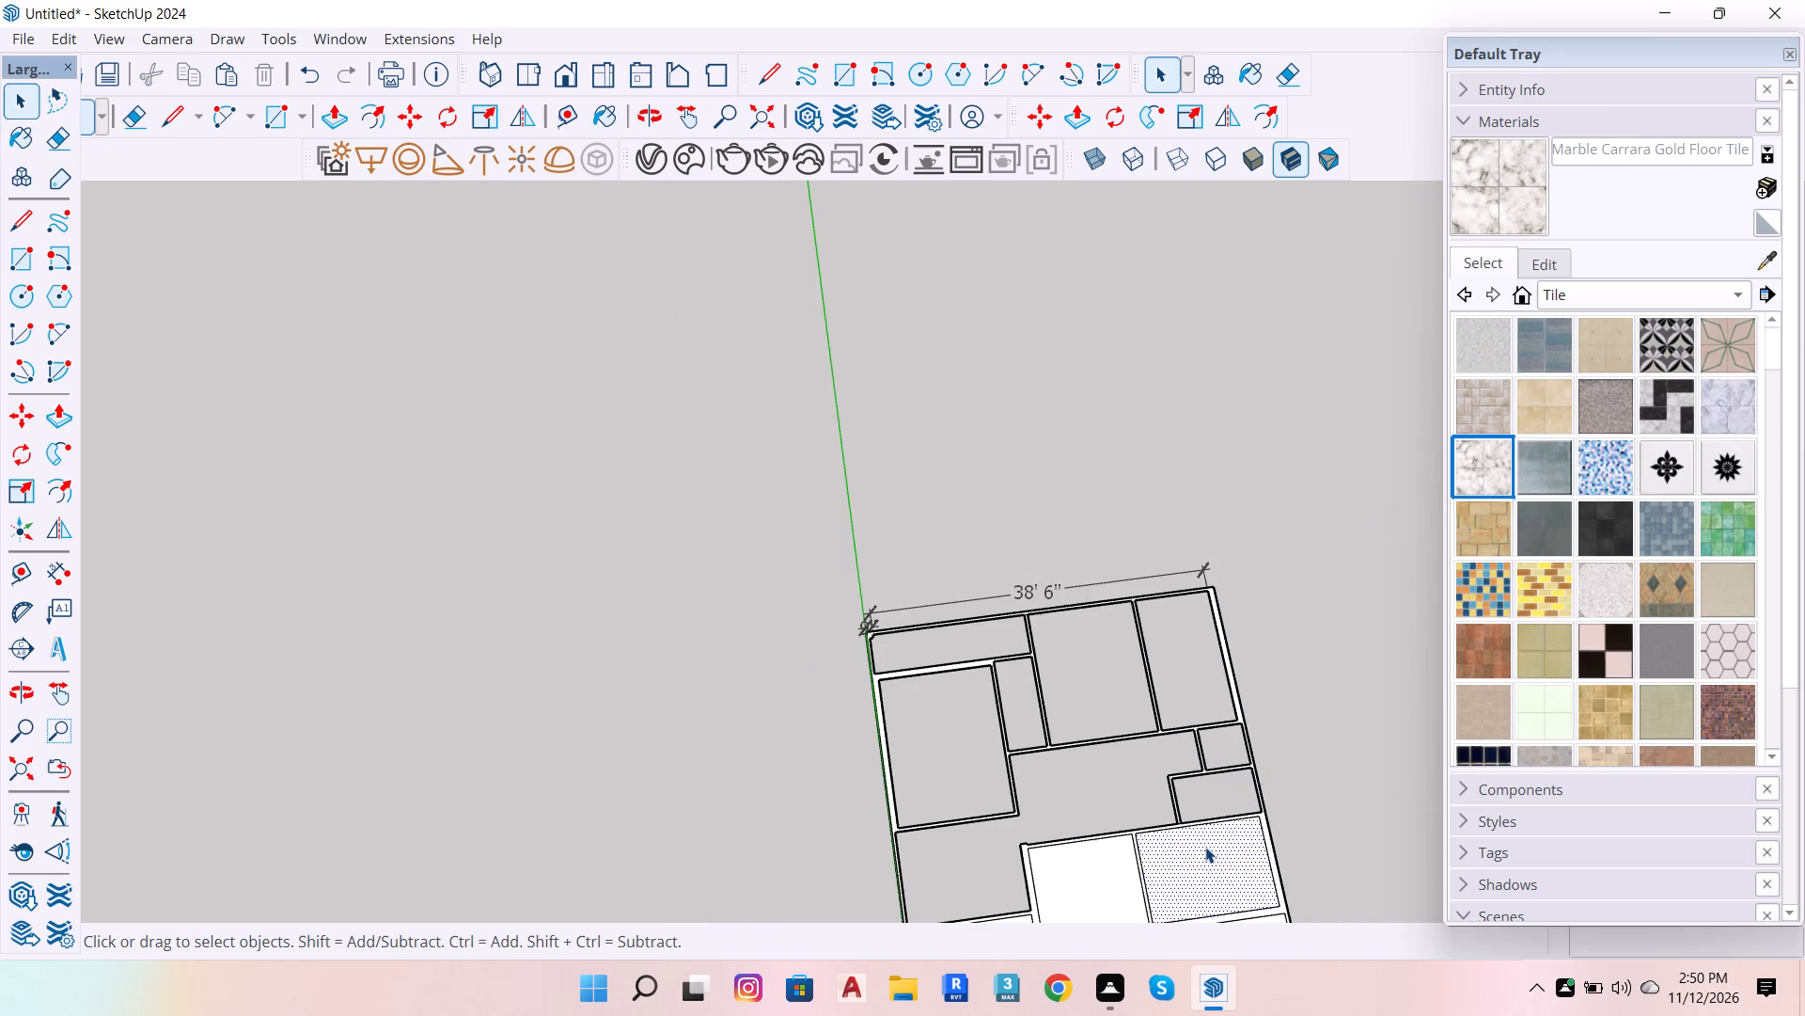
pyautogui.press('Delete')
pyautogui.scroll(-7, 1204, 674)
pyautogui.scroll(5, 1171, 818)
pyautogui.click(1117, 774)
pyautogui.press('Delete')
# Delete the floor faces enclosed by the curved staircase, in the area around it, and in the front room behind the entrance steps.
pyautogui.scroll(5, 1165, 828)
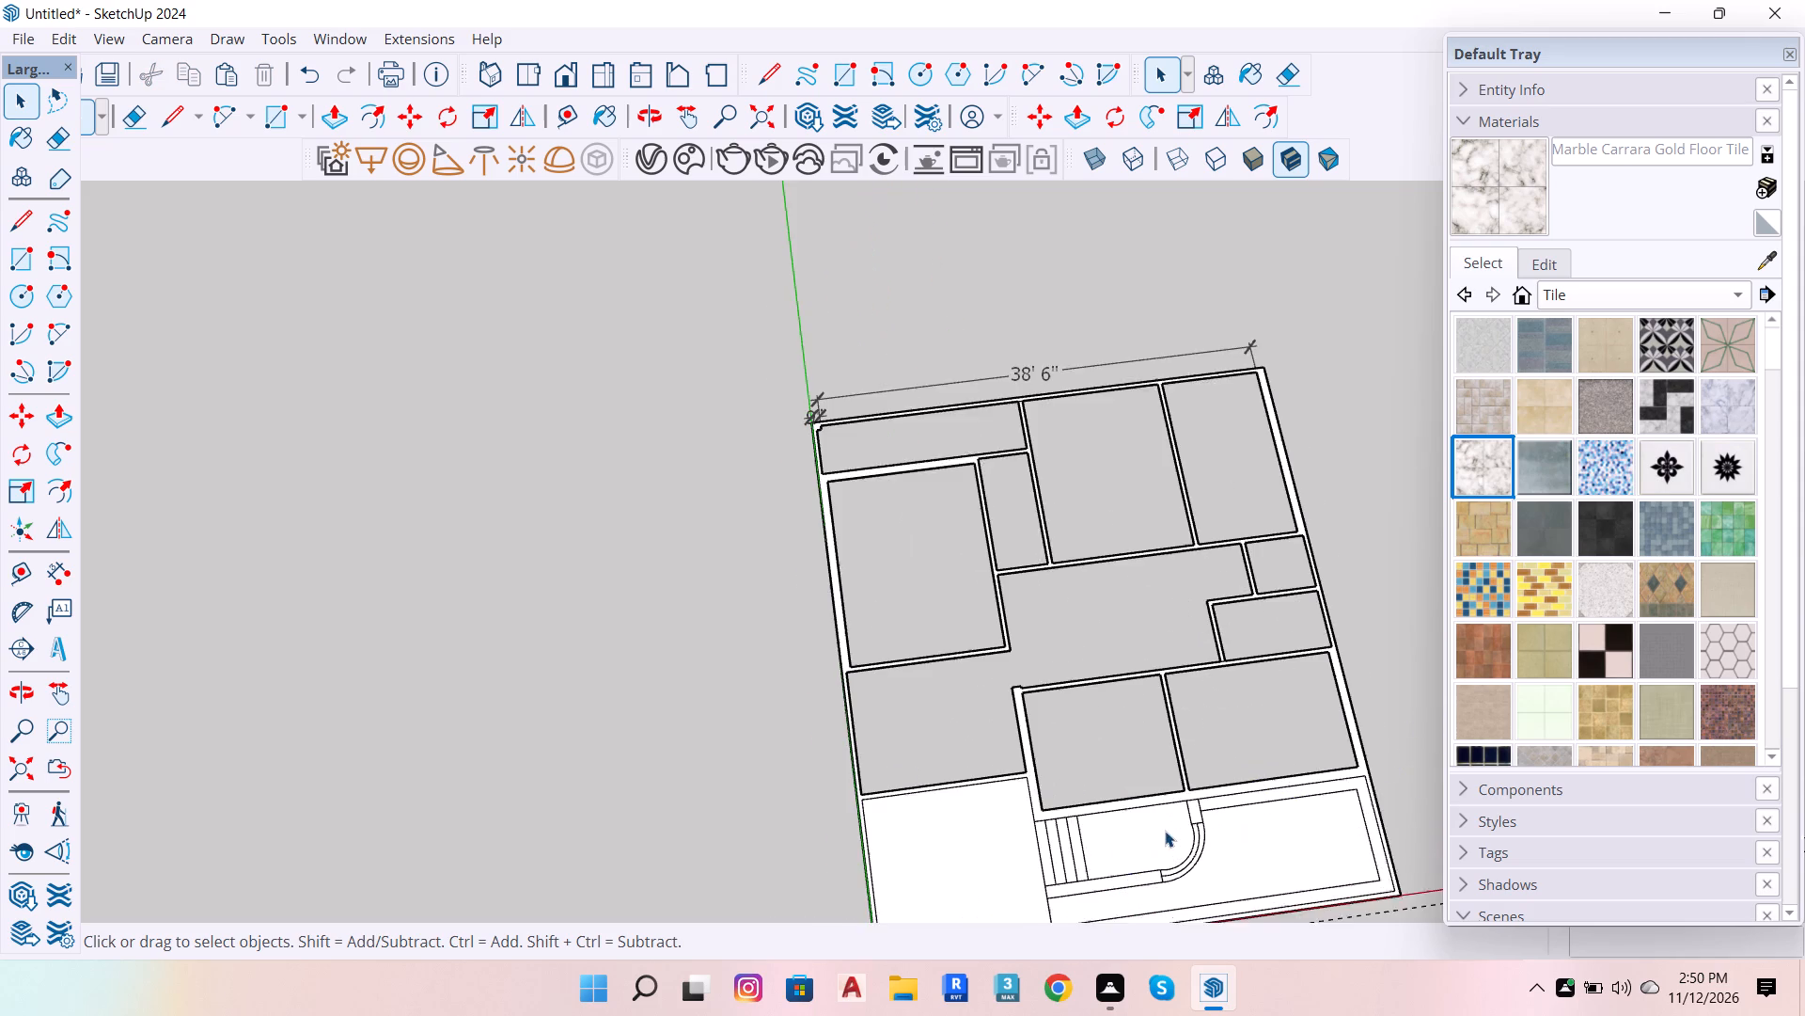
pyautogui.click(1165, 831)
pyautogui.press('Delete')
pyautogui.click(1263, 875)
pyautogui.press('Delete')
pyautogui.scroll(-6, 1221, 724)
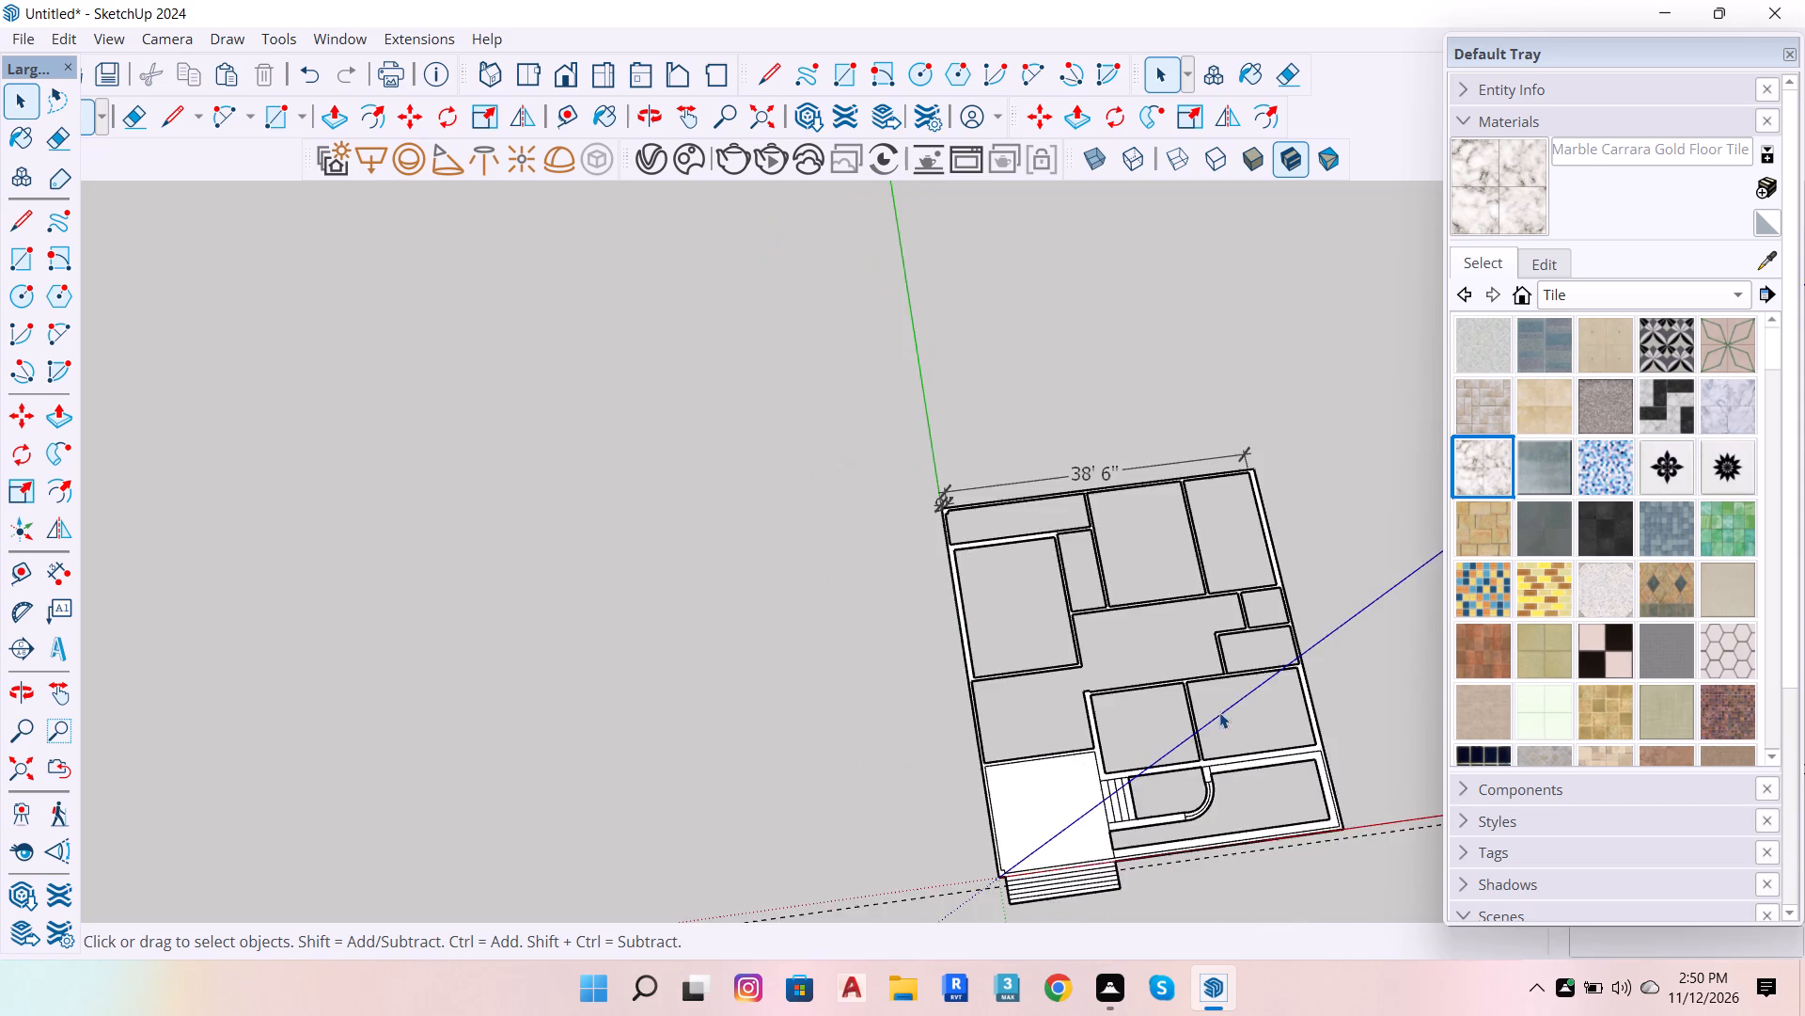
pyautogui.scroll(6, 1052, 833)
pyautogui.click(1058, 810)
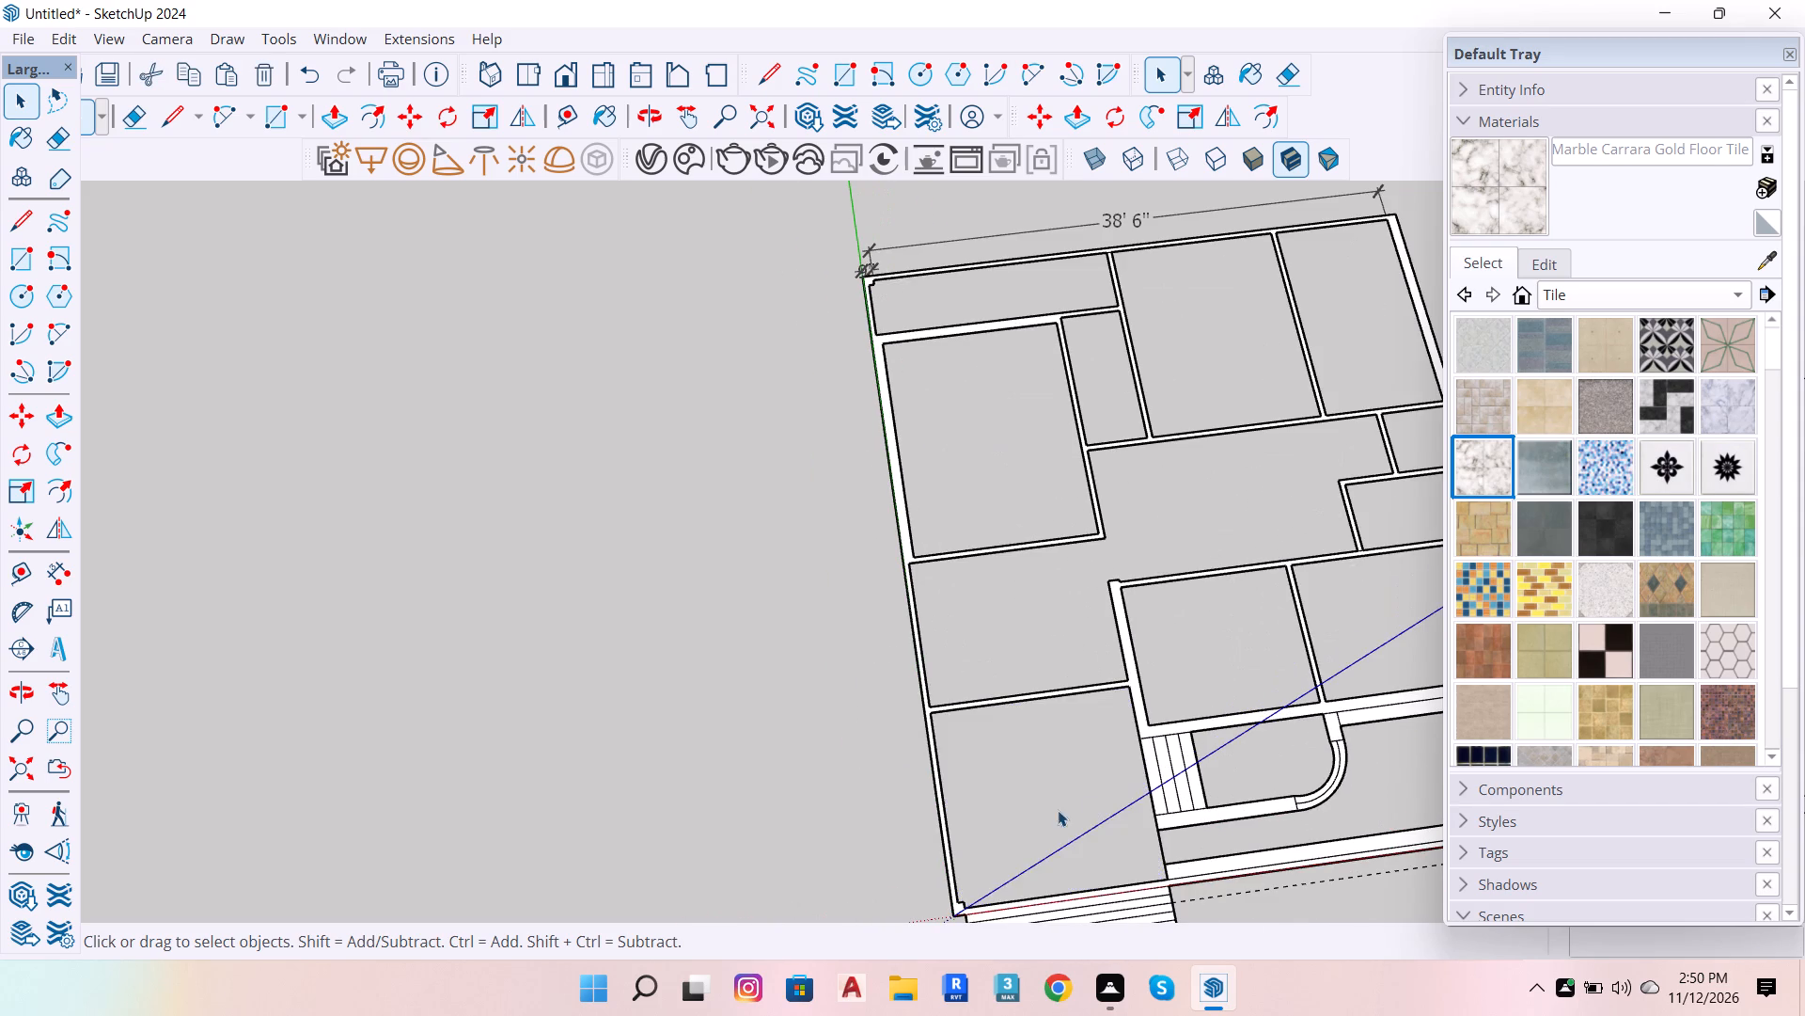
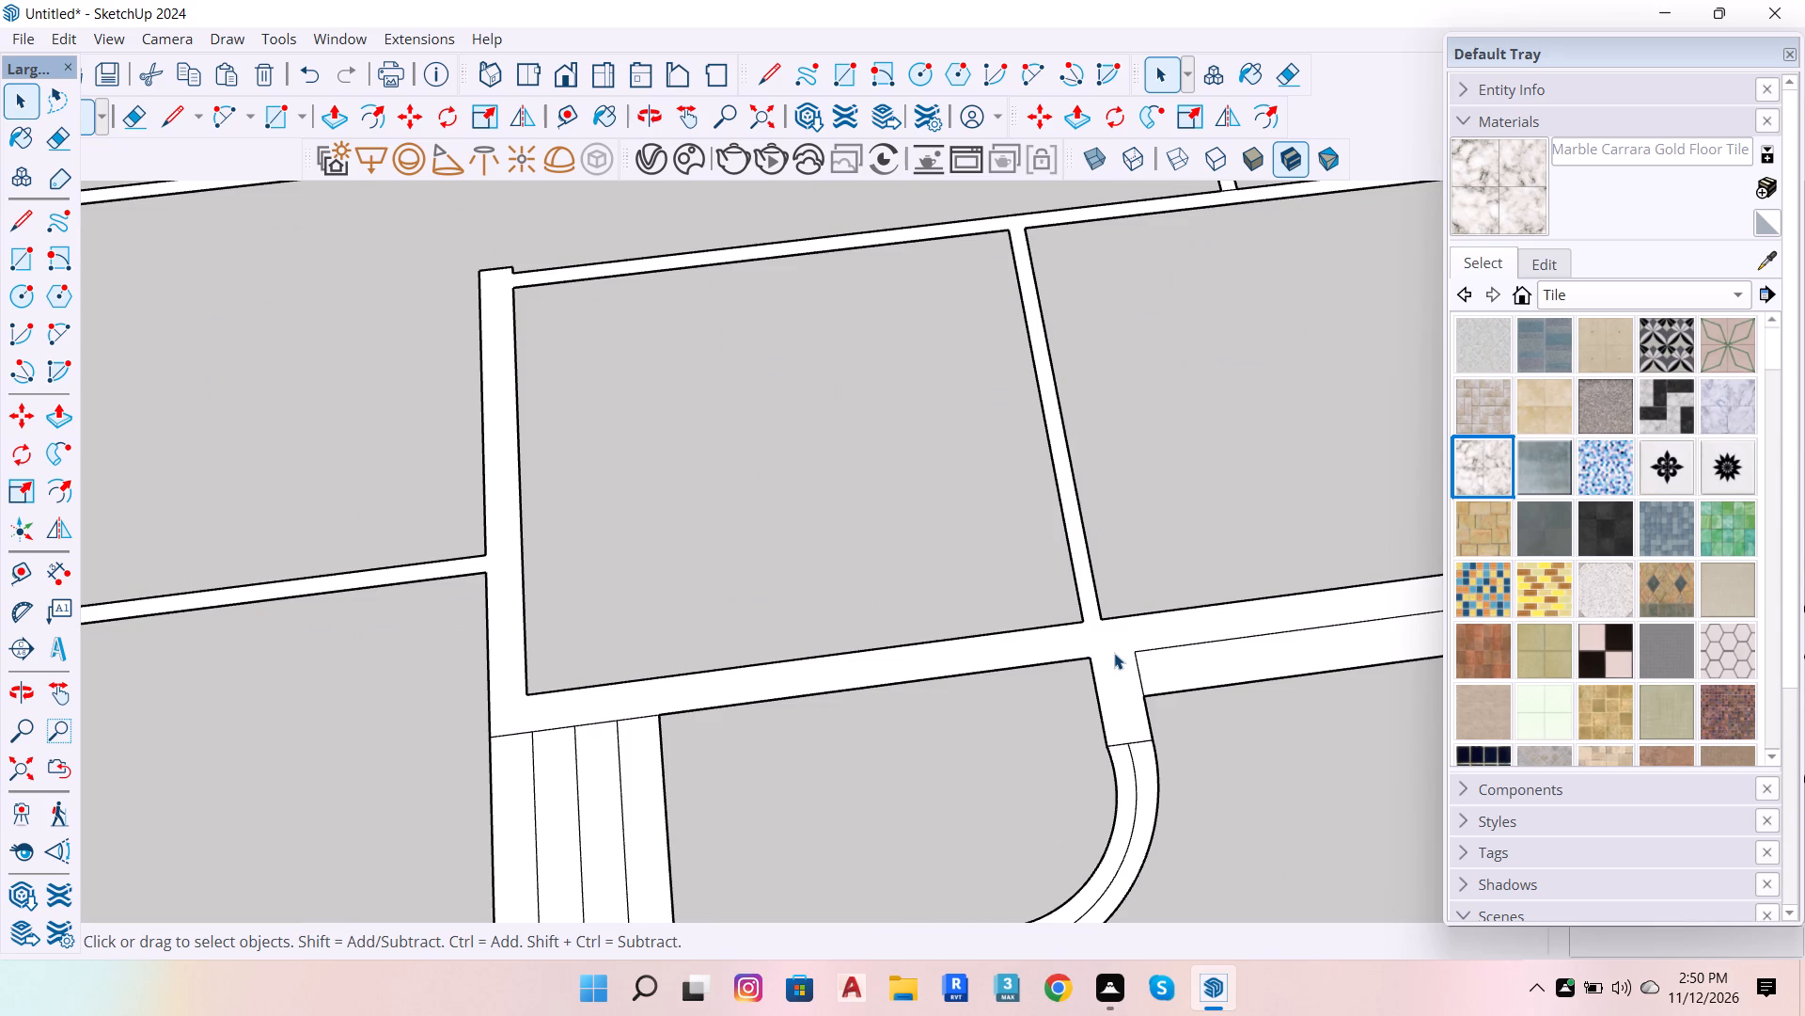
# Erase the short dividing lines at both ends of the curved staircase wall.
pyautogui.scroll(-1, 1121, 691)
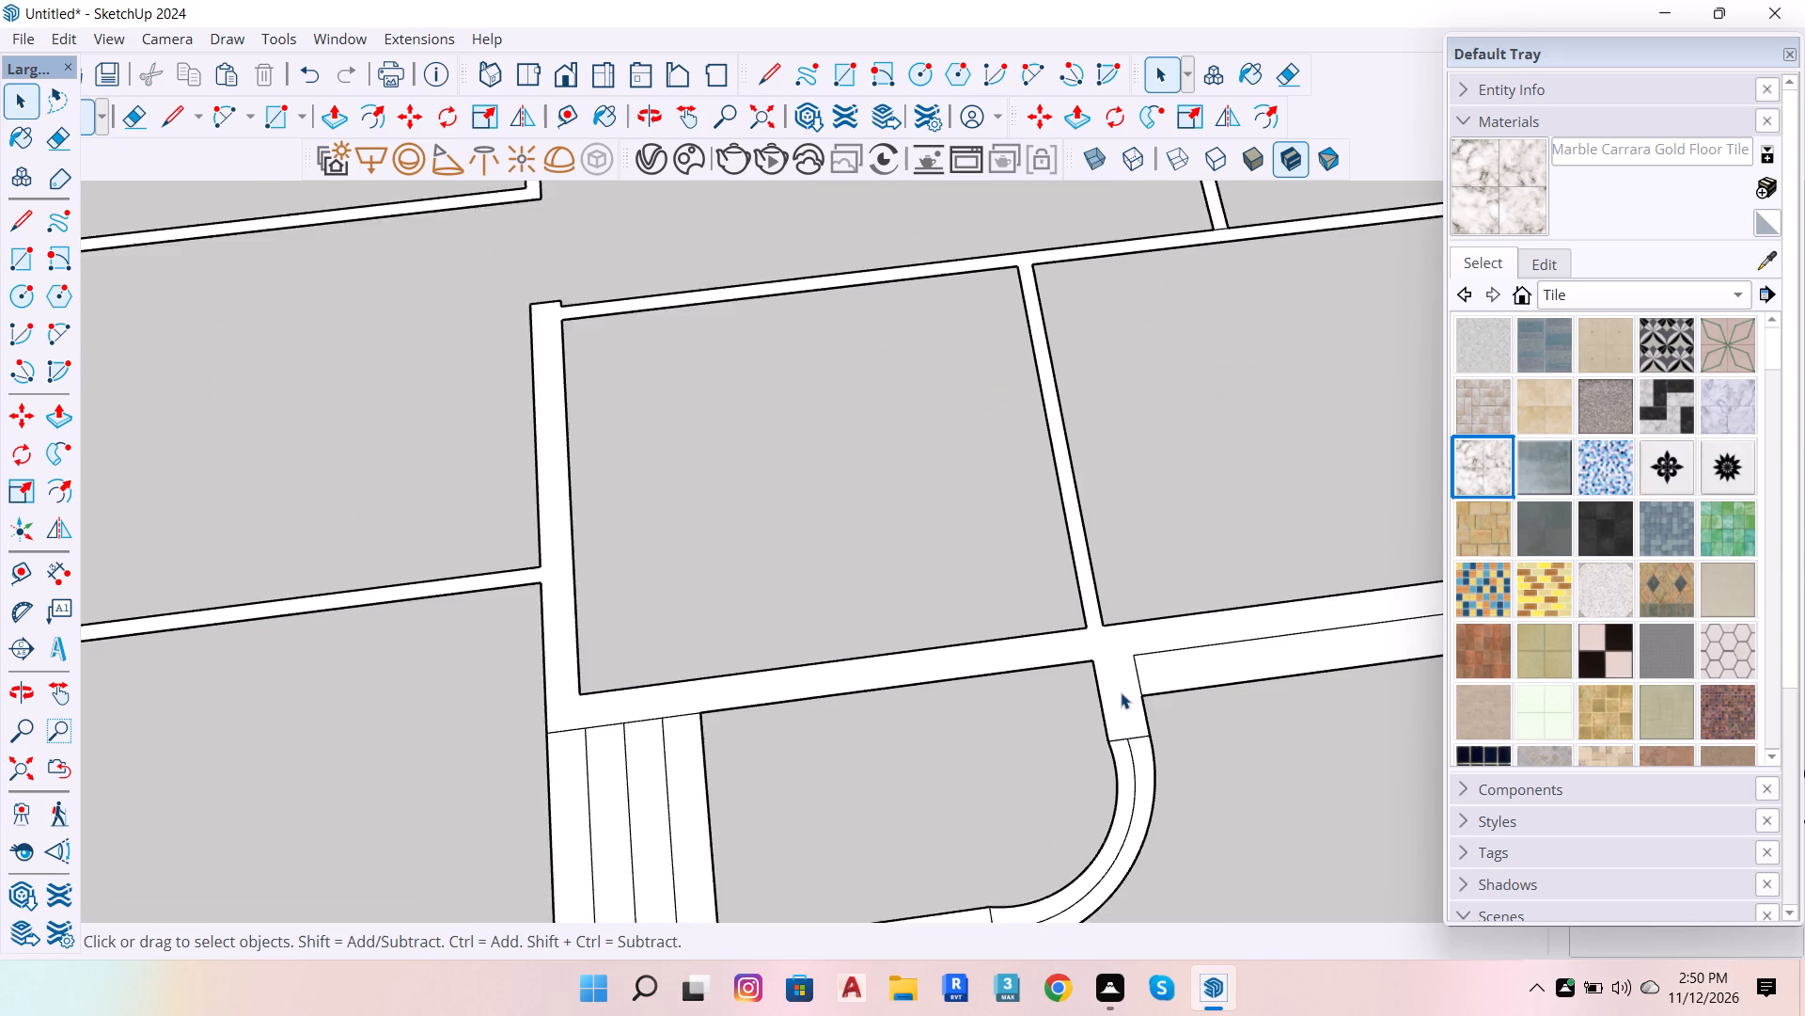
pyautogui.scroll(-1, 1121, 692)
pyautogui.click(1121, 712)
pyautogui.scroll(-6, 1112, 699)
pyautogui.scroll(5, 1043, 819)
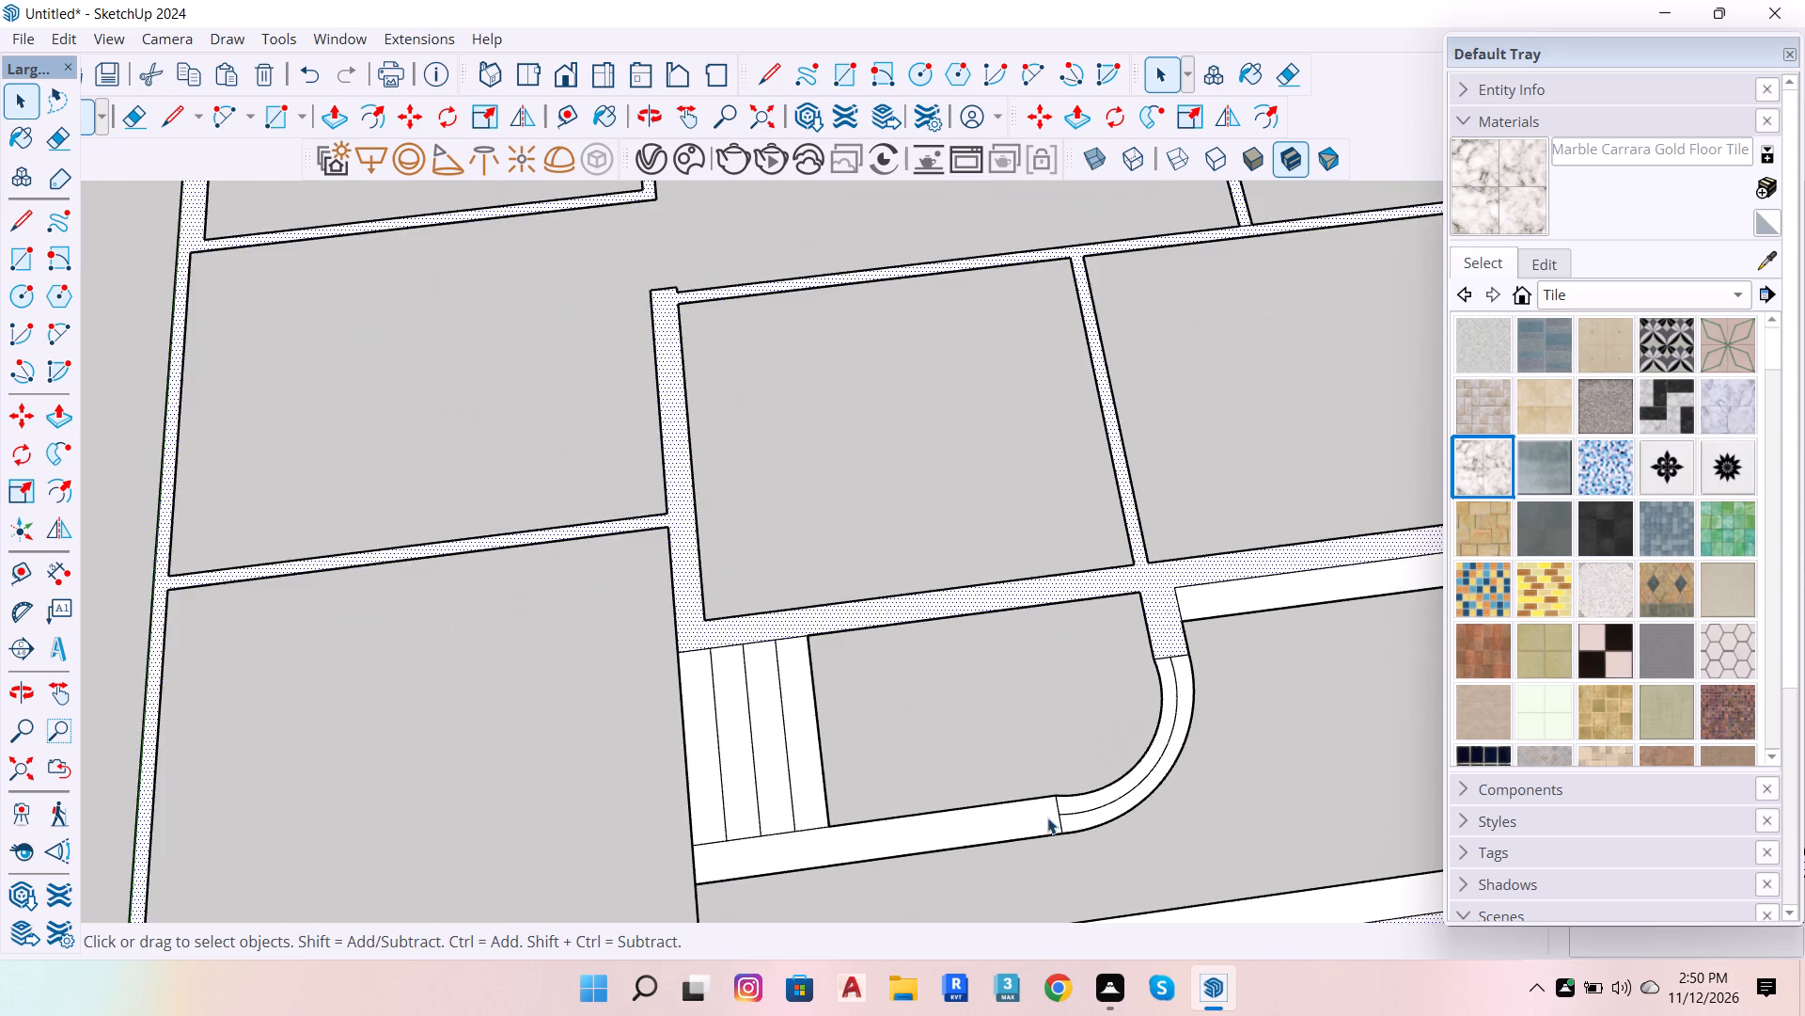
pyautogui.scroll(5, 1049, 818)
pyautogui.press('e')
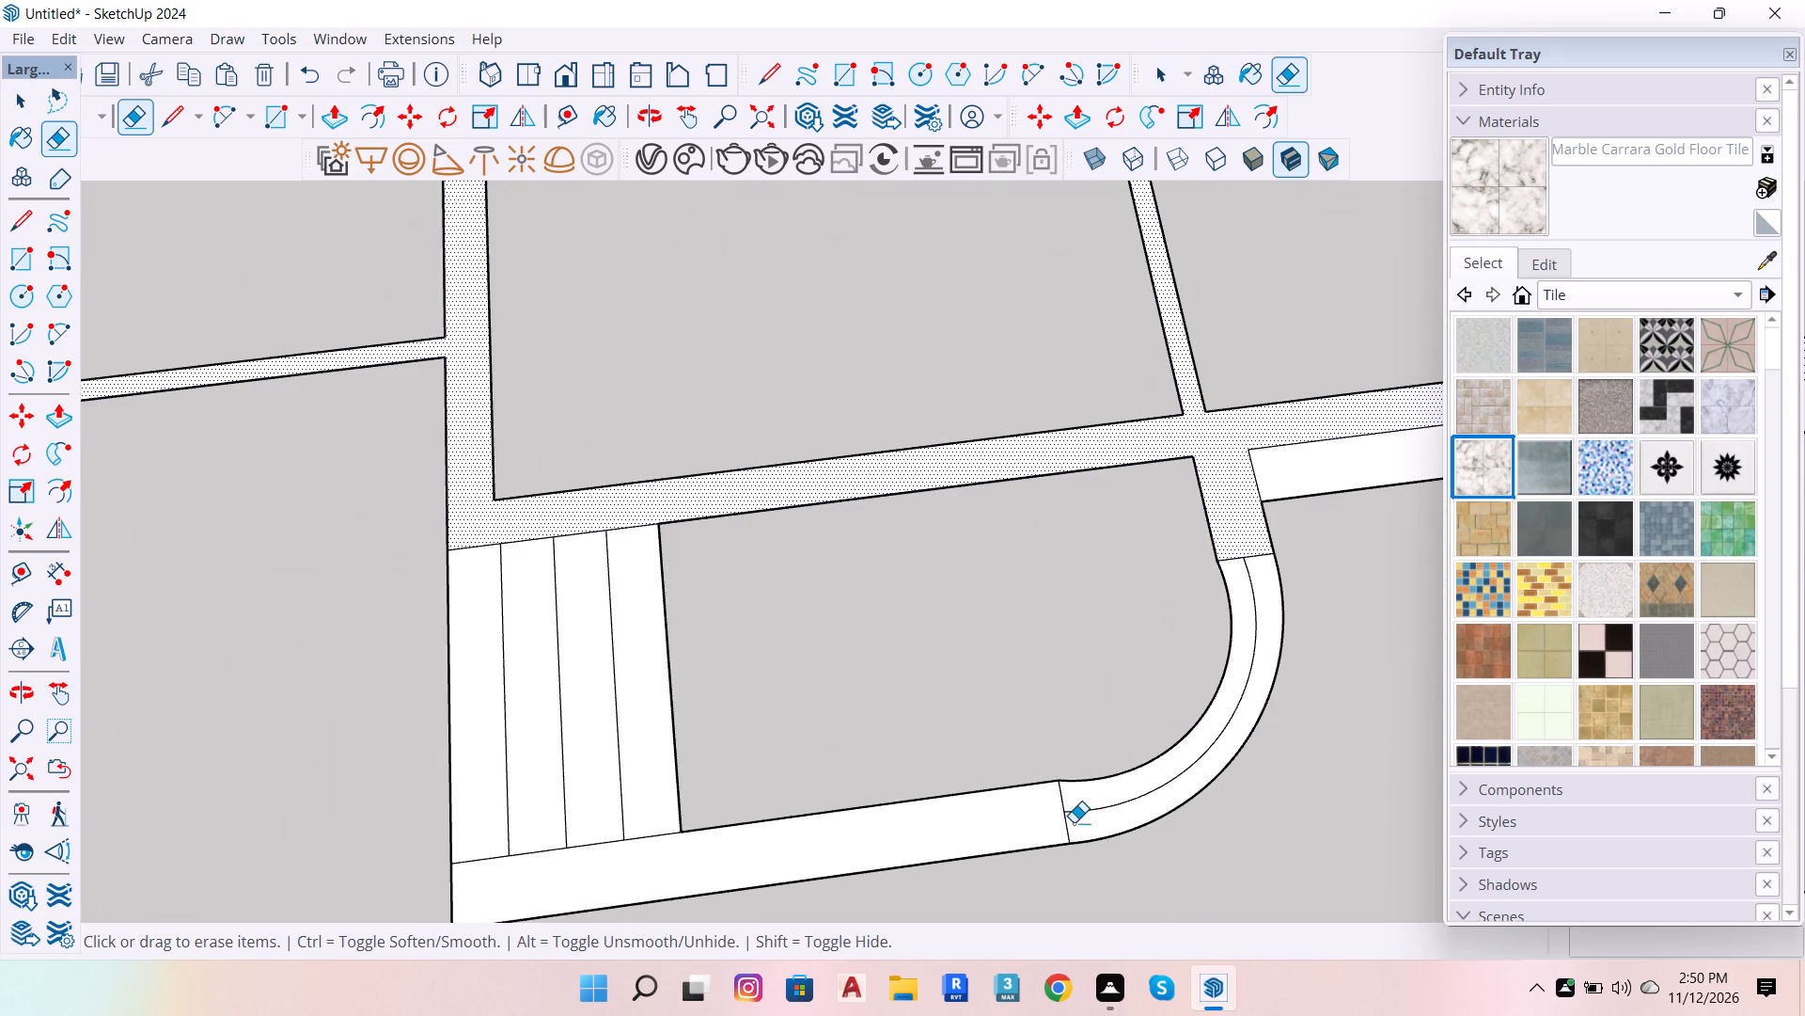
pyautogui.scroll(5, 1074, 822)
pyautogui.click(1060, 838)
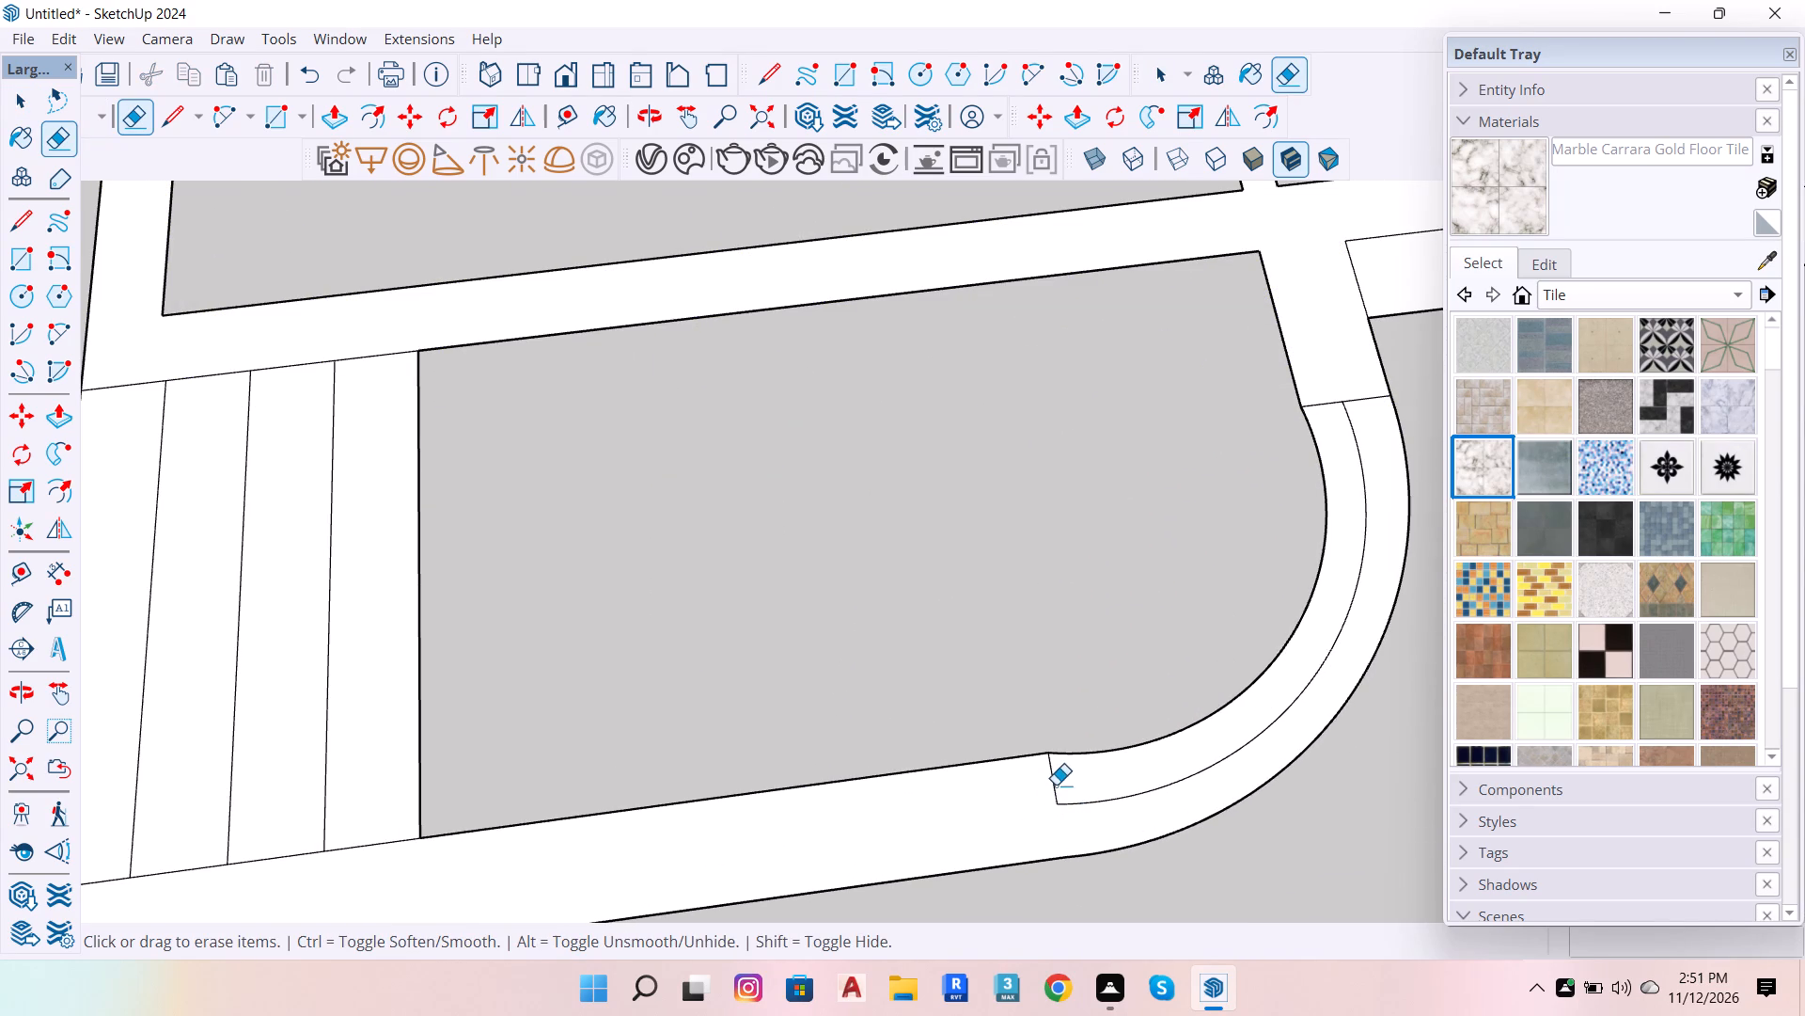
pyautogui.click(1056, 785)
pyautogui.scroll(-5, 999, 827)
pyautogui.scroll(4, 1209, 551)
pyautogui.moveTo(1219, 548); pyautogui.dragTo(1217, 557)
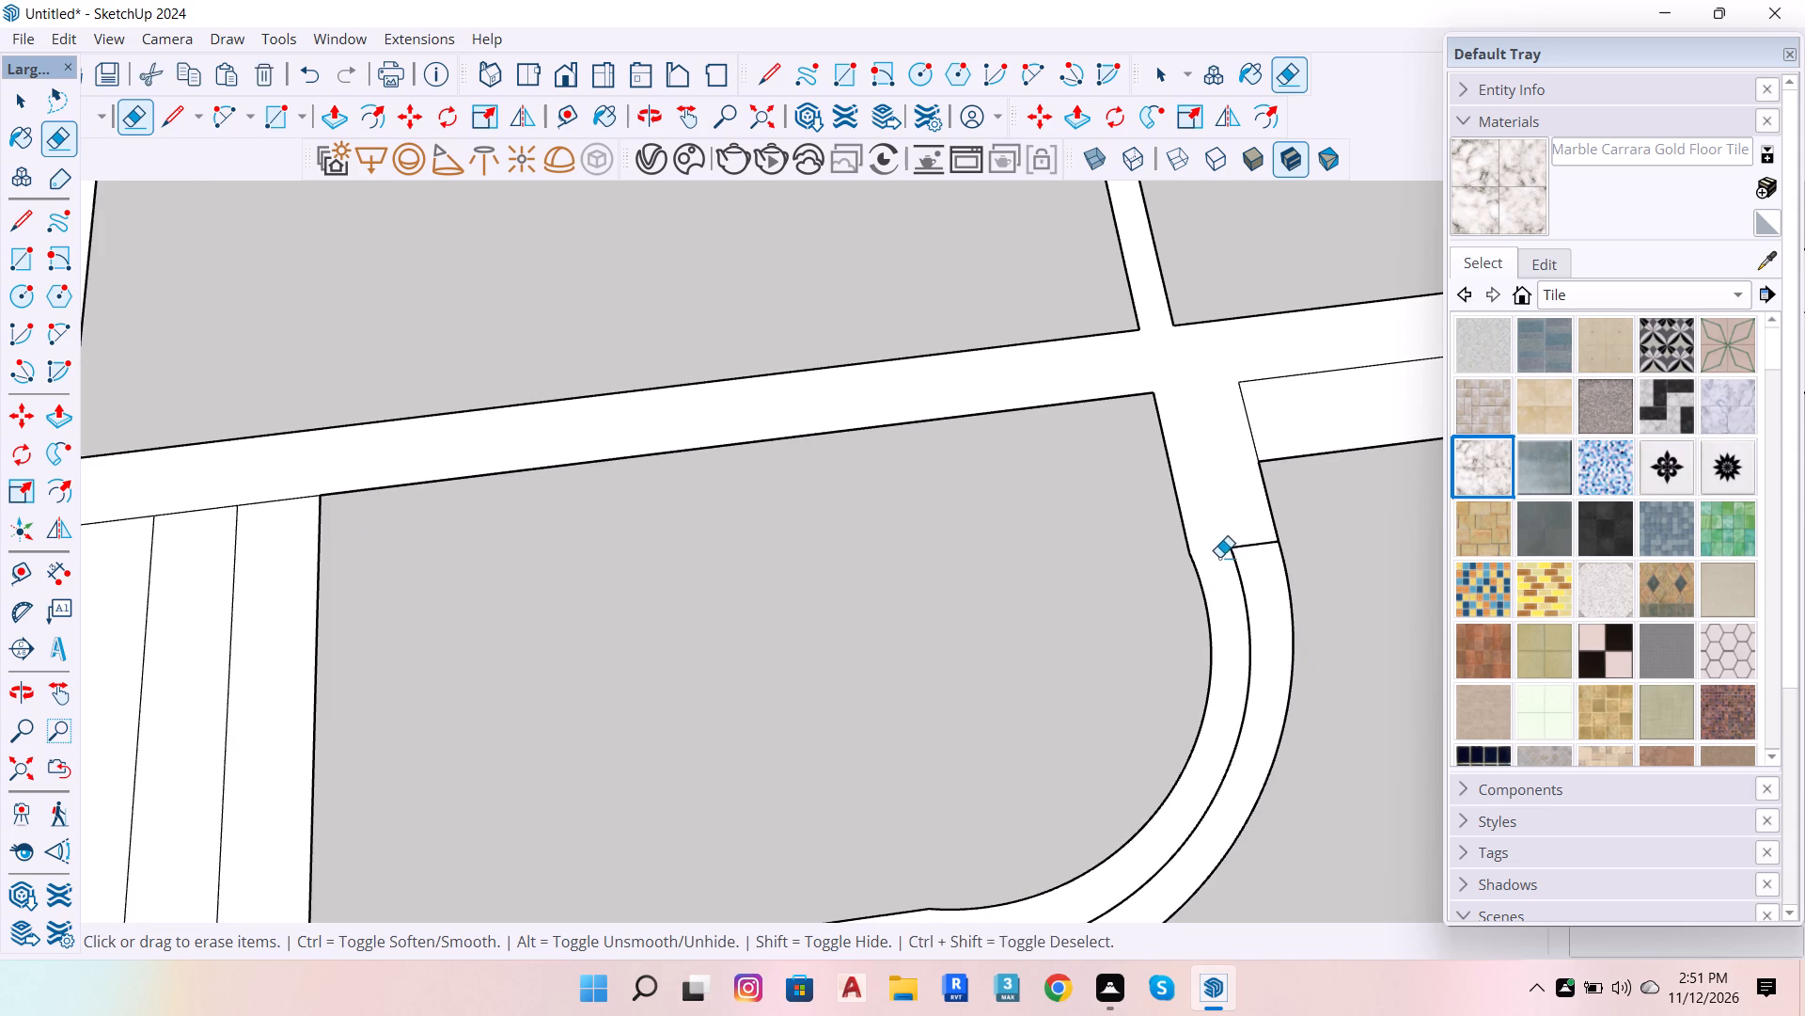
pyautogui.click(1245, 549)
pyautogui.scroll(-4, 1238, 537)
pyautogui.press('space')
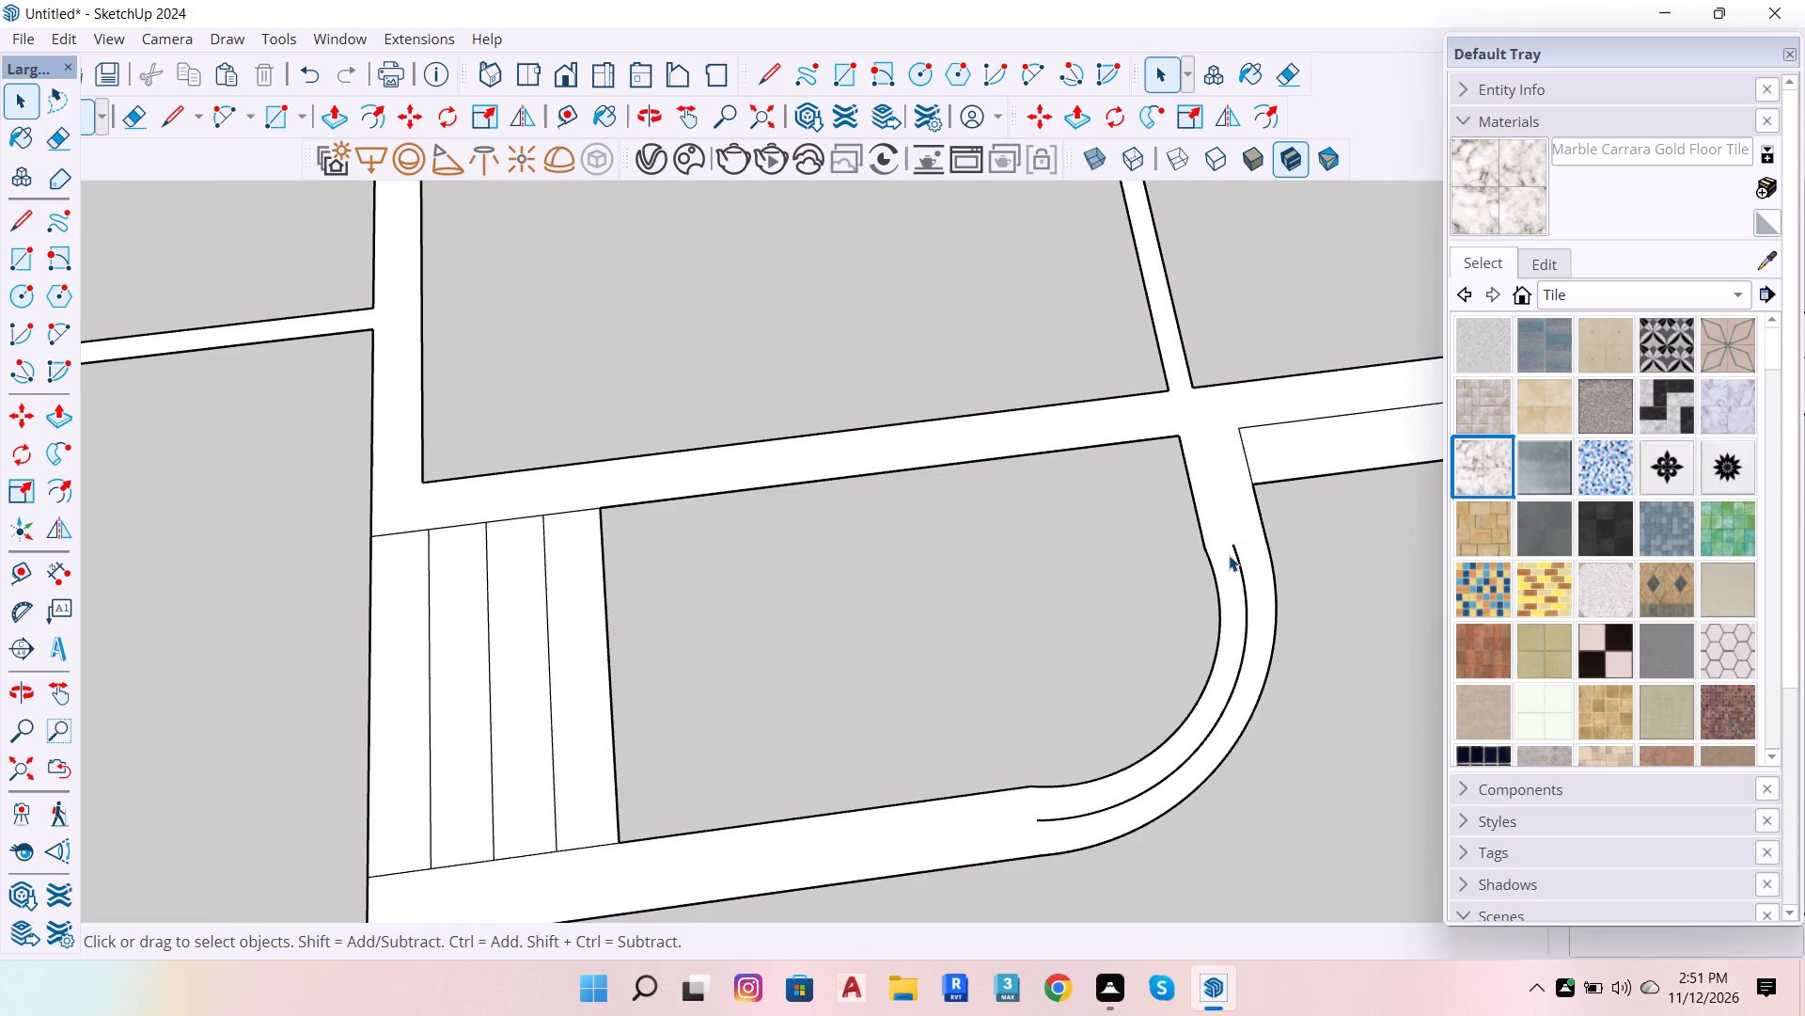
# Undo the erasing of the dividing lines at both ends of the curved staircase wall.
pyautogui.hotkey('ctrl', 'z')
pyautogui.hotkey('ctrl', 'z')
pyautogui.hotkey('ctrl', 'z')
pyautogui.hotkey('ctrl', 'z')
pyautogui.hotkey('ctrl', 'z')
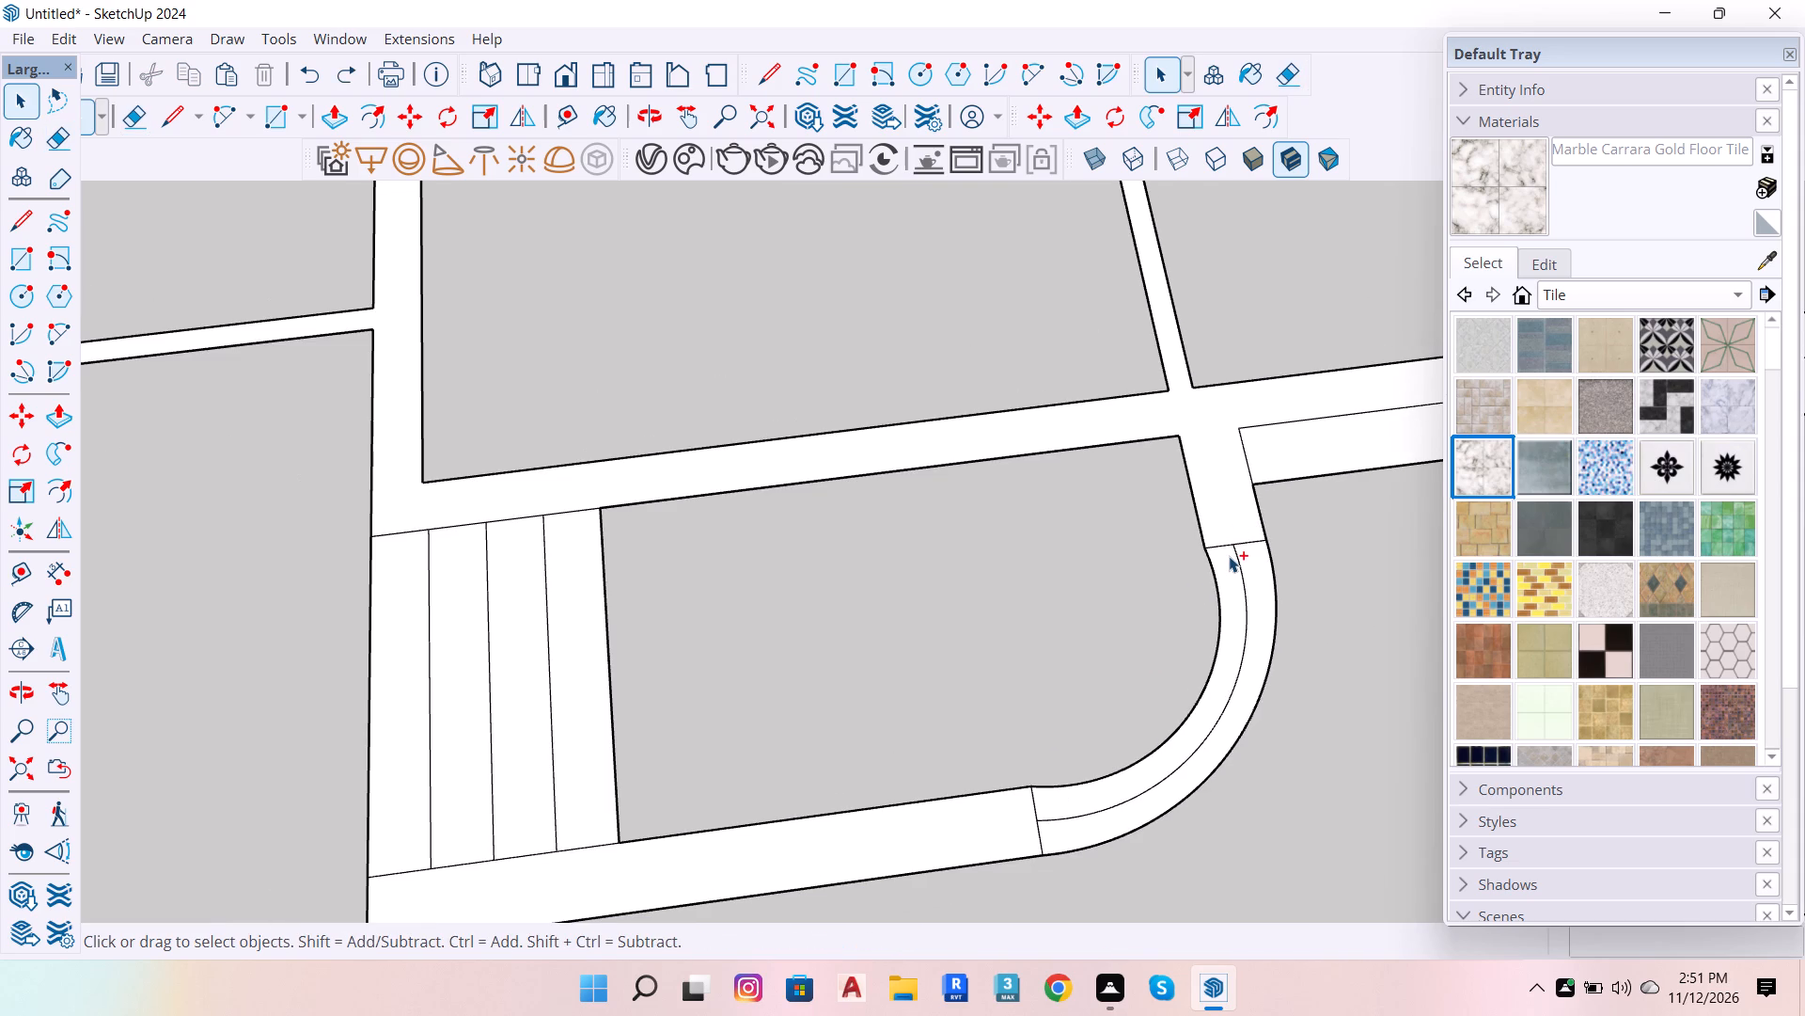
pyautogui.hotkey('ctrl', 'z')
# Delete the floor face of the front room behind the entrance steps.
pyautogui.scroll(-10, 1213, 588)
pyautogui.press('space')
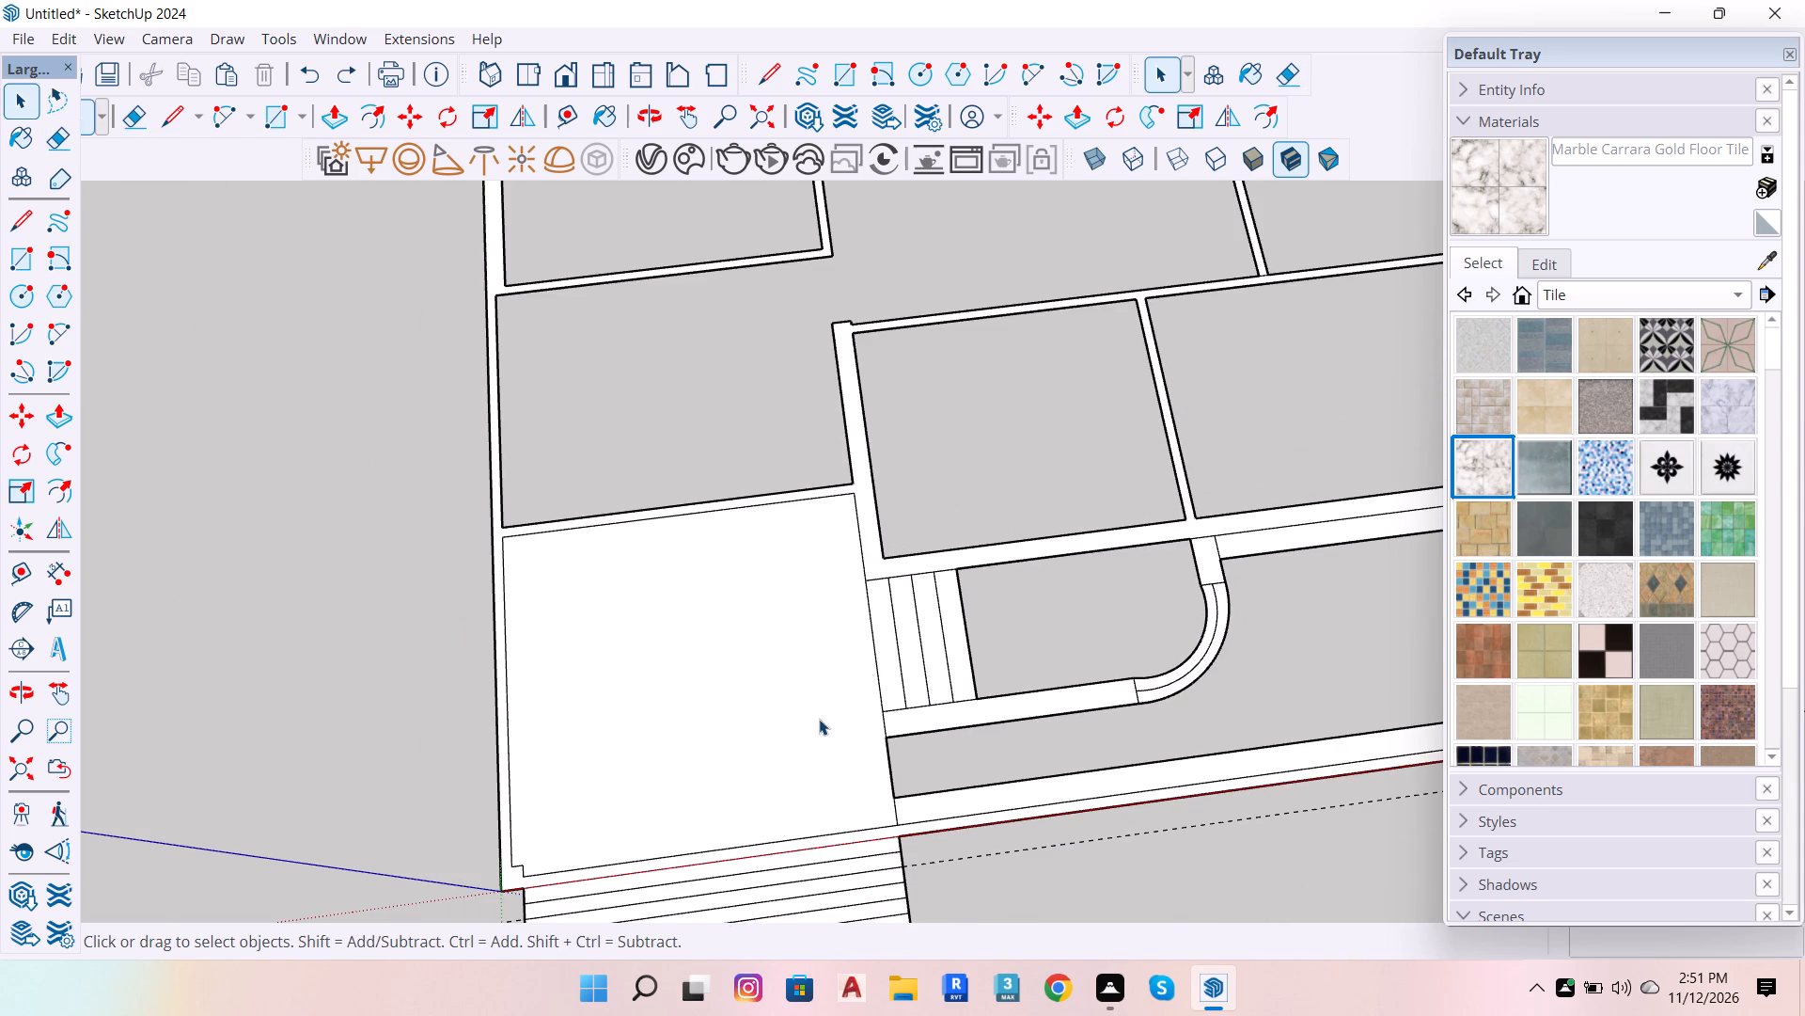
pyautogui.click(818, 719)
pyautogui.press('Delete')
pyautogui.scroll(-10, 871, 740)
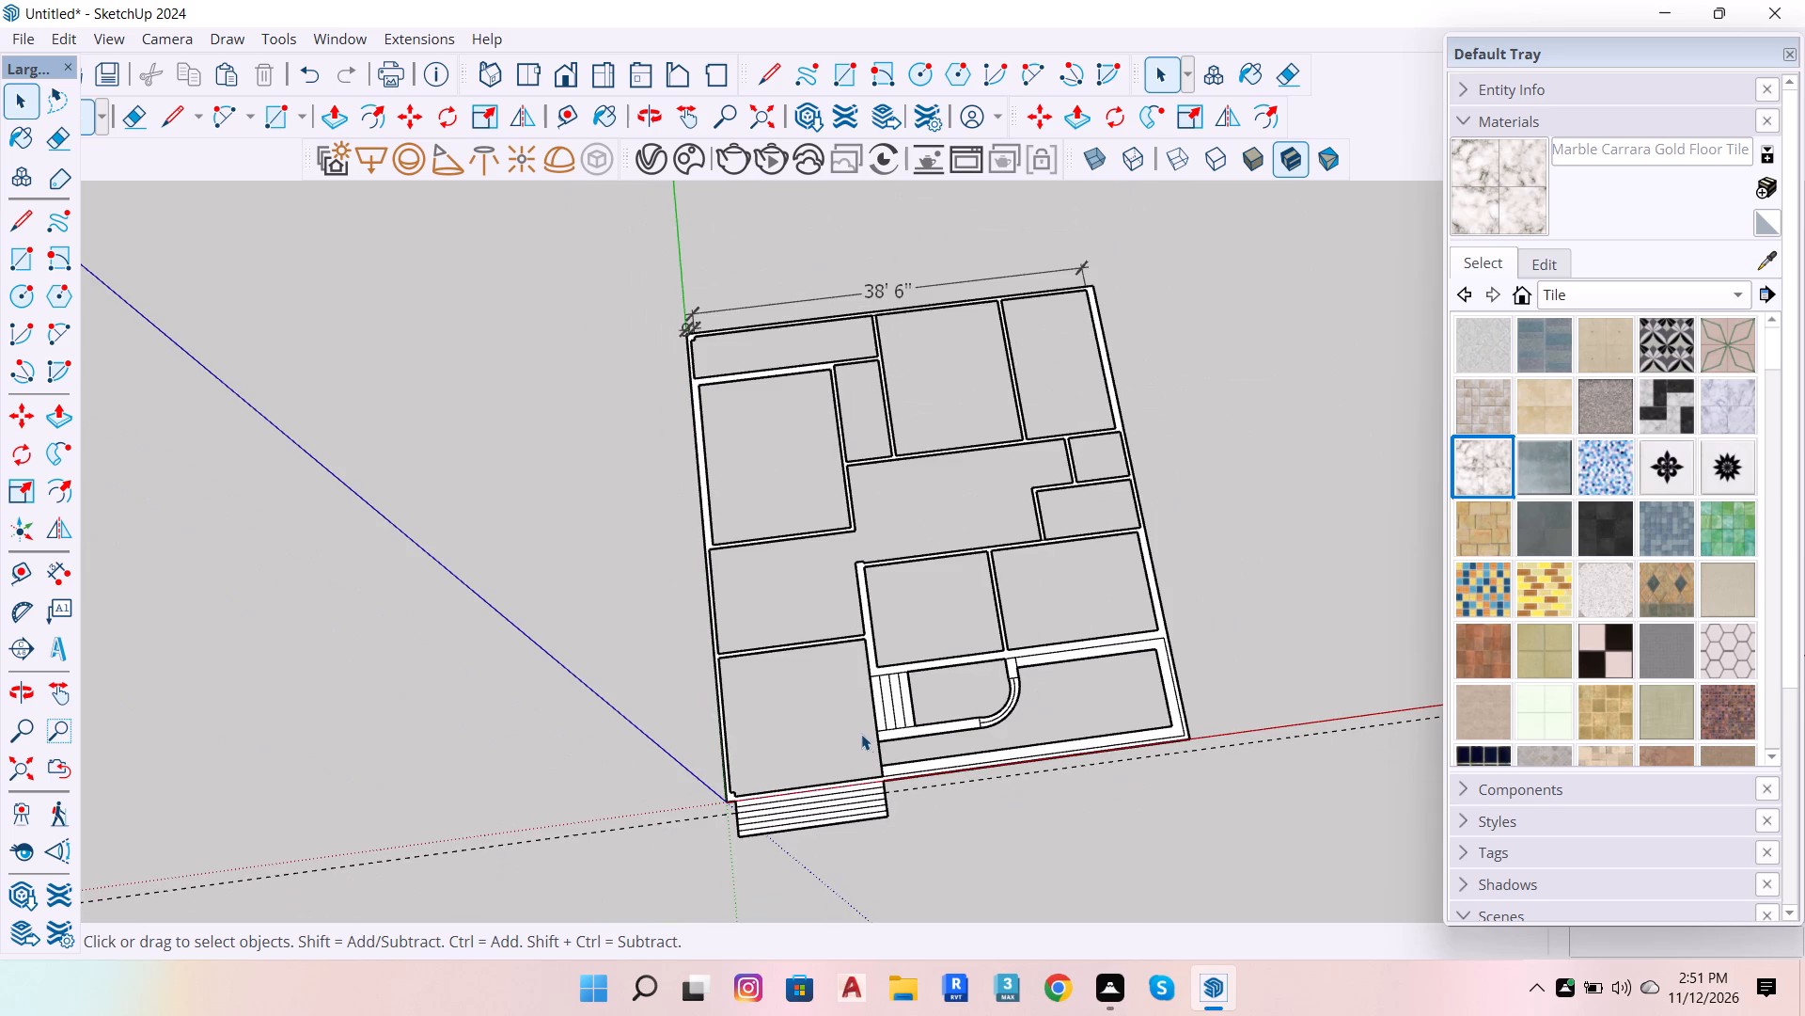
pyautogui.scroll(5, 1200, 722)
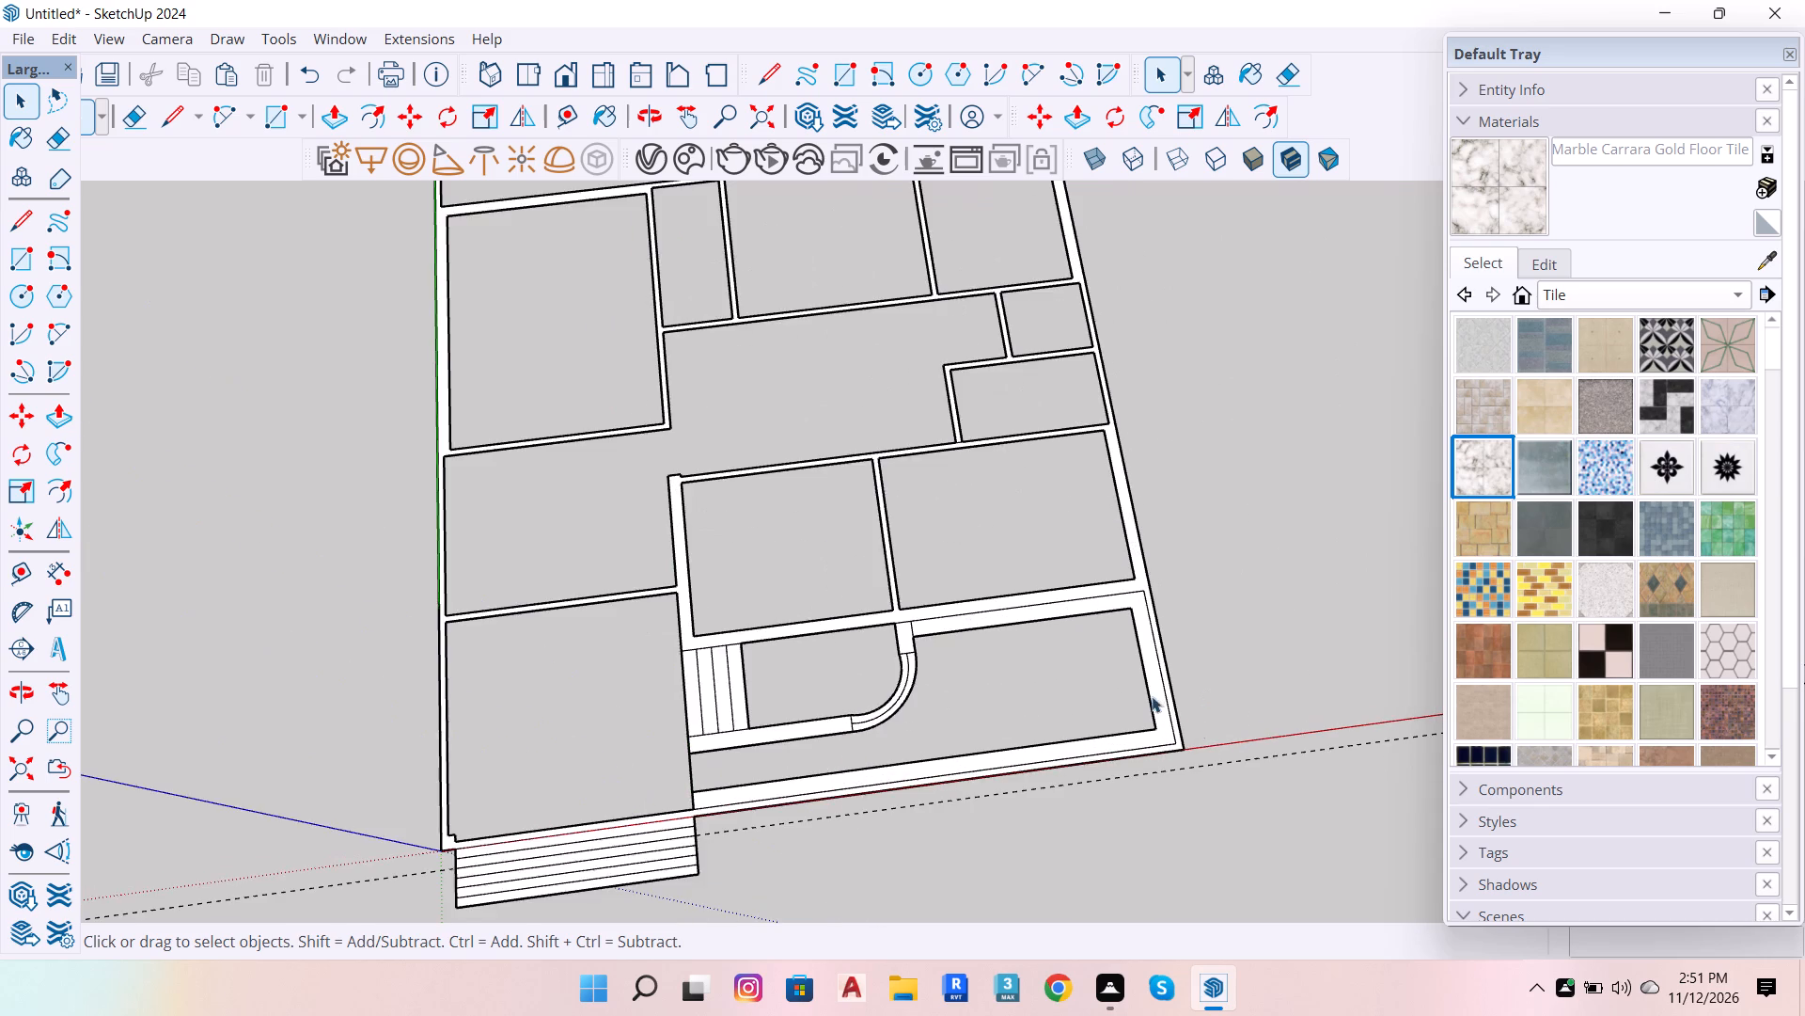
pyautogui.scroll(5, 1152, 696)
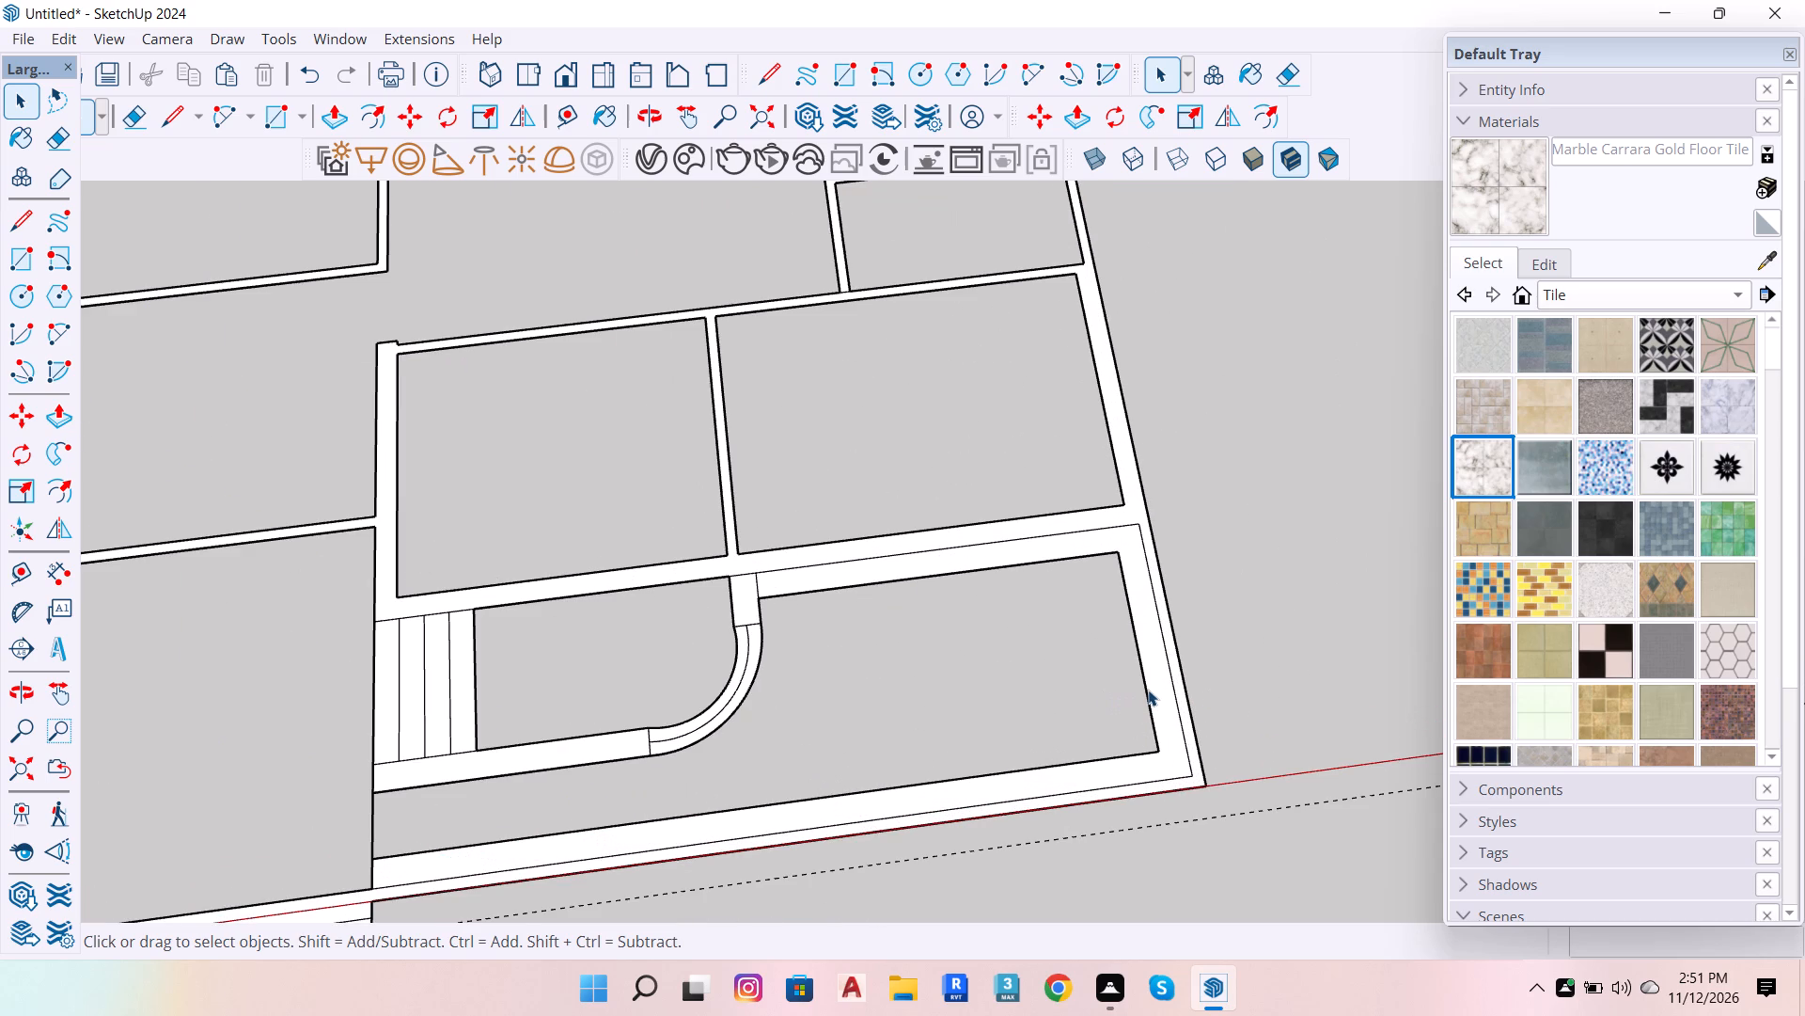
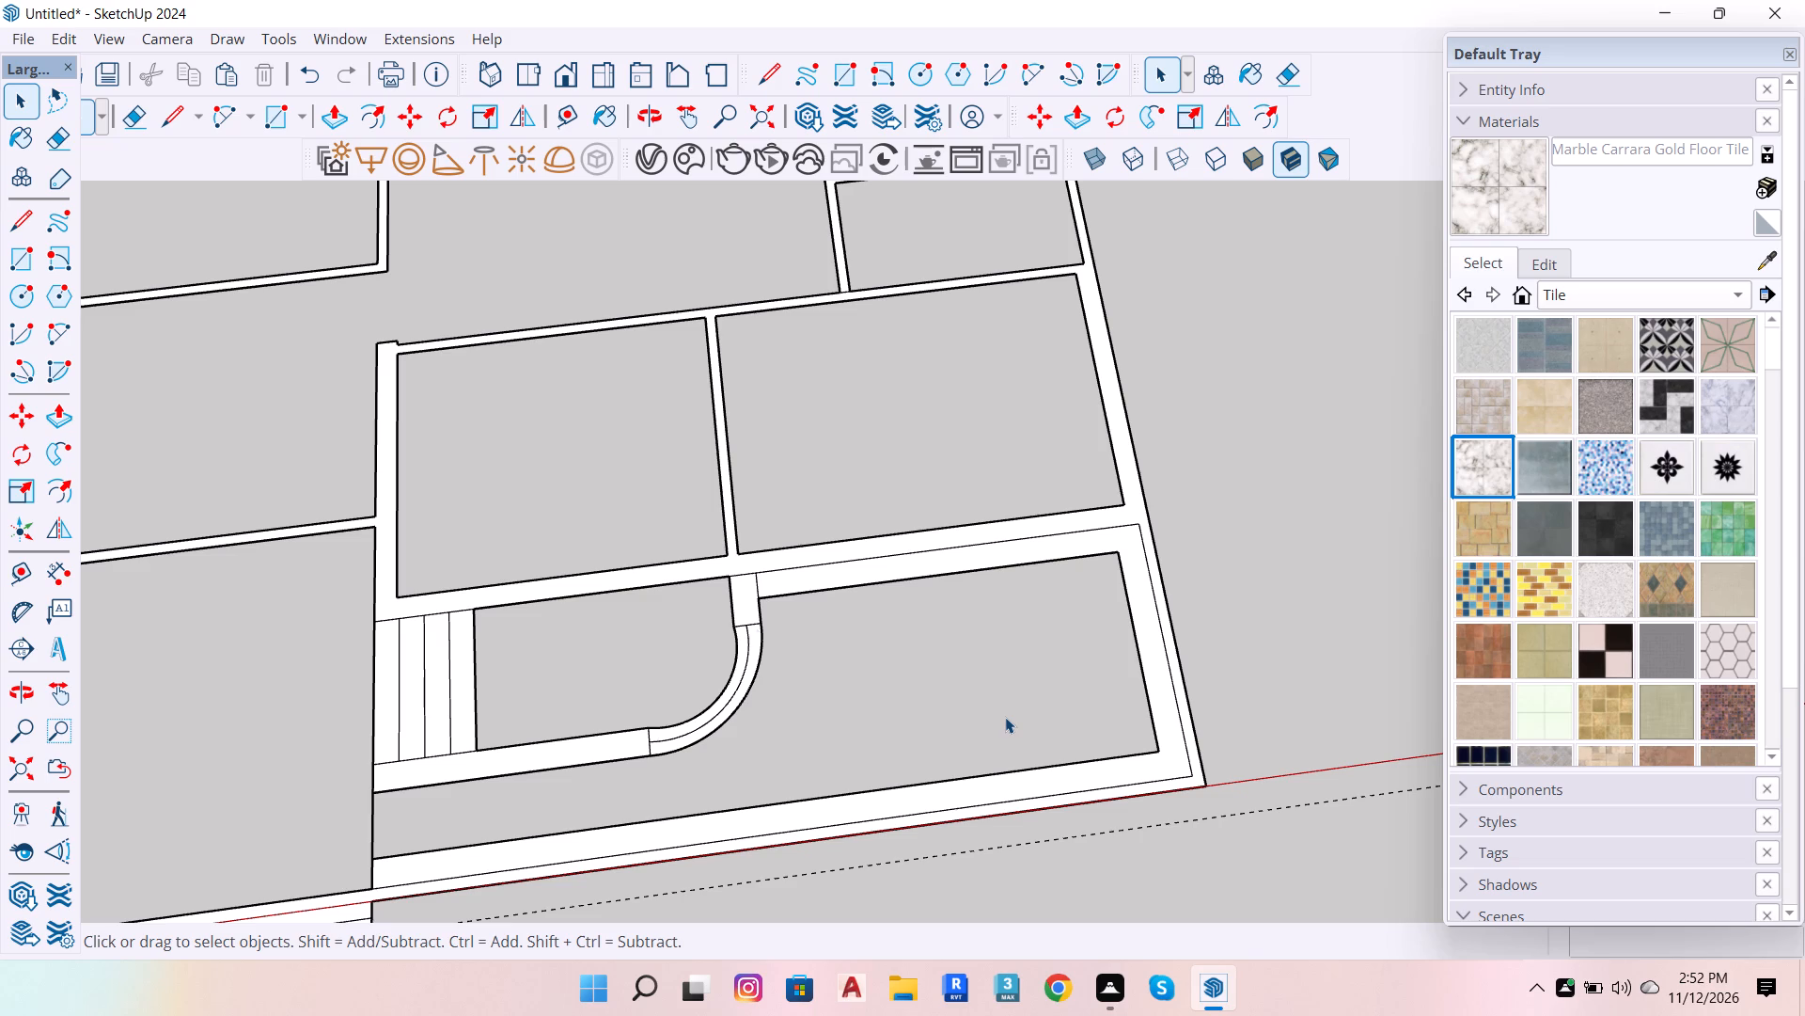
# Make a group of the house's main wall face and its bounding edges.
pyautogui.scroll(-7, 588, 439)
pyautogui.scroll(-7, 1161, 657)
pyautogui.scroll(12, 975, 388)
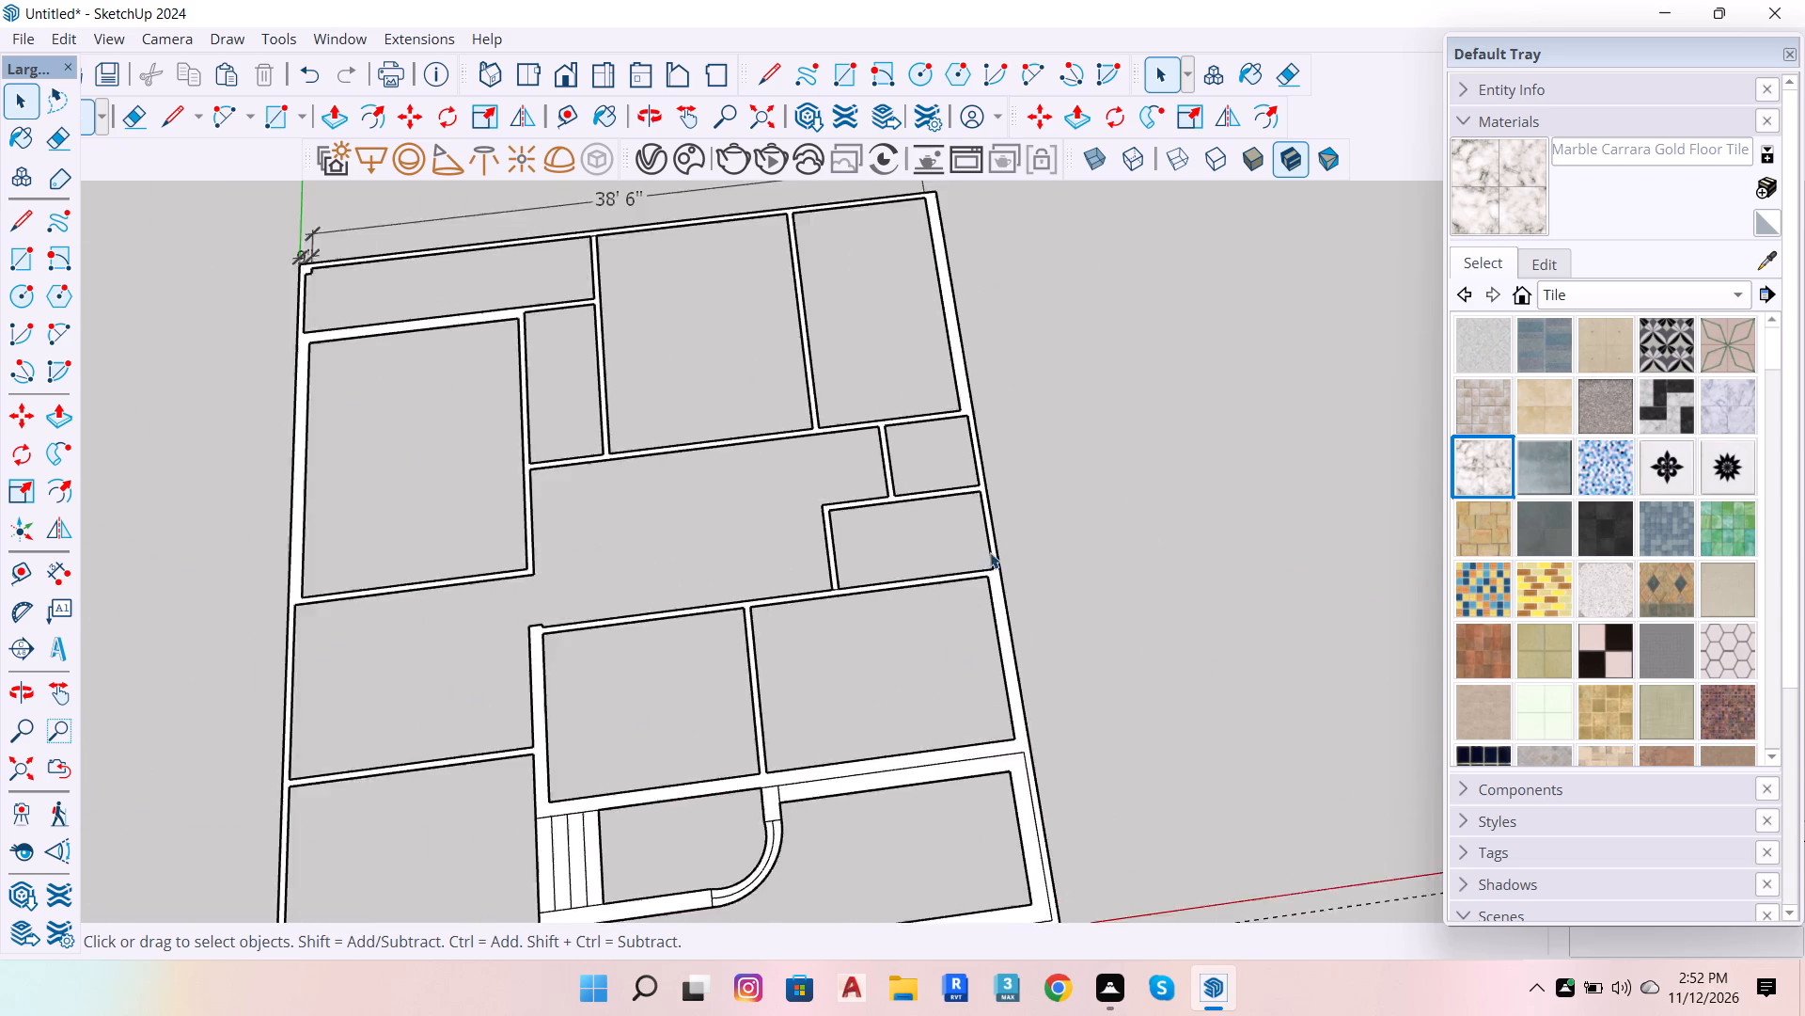
pyautogui.scroll(2, 990, 552)
pyautogui.doubleClick(997, 622)
pyautogui.scroll(-8, 997, 622)
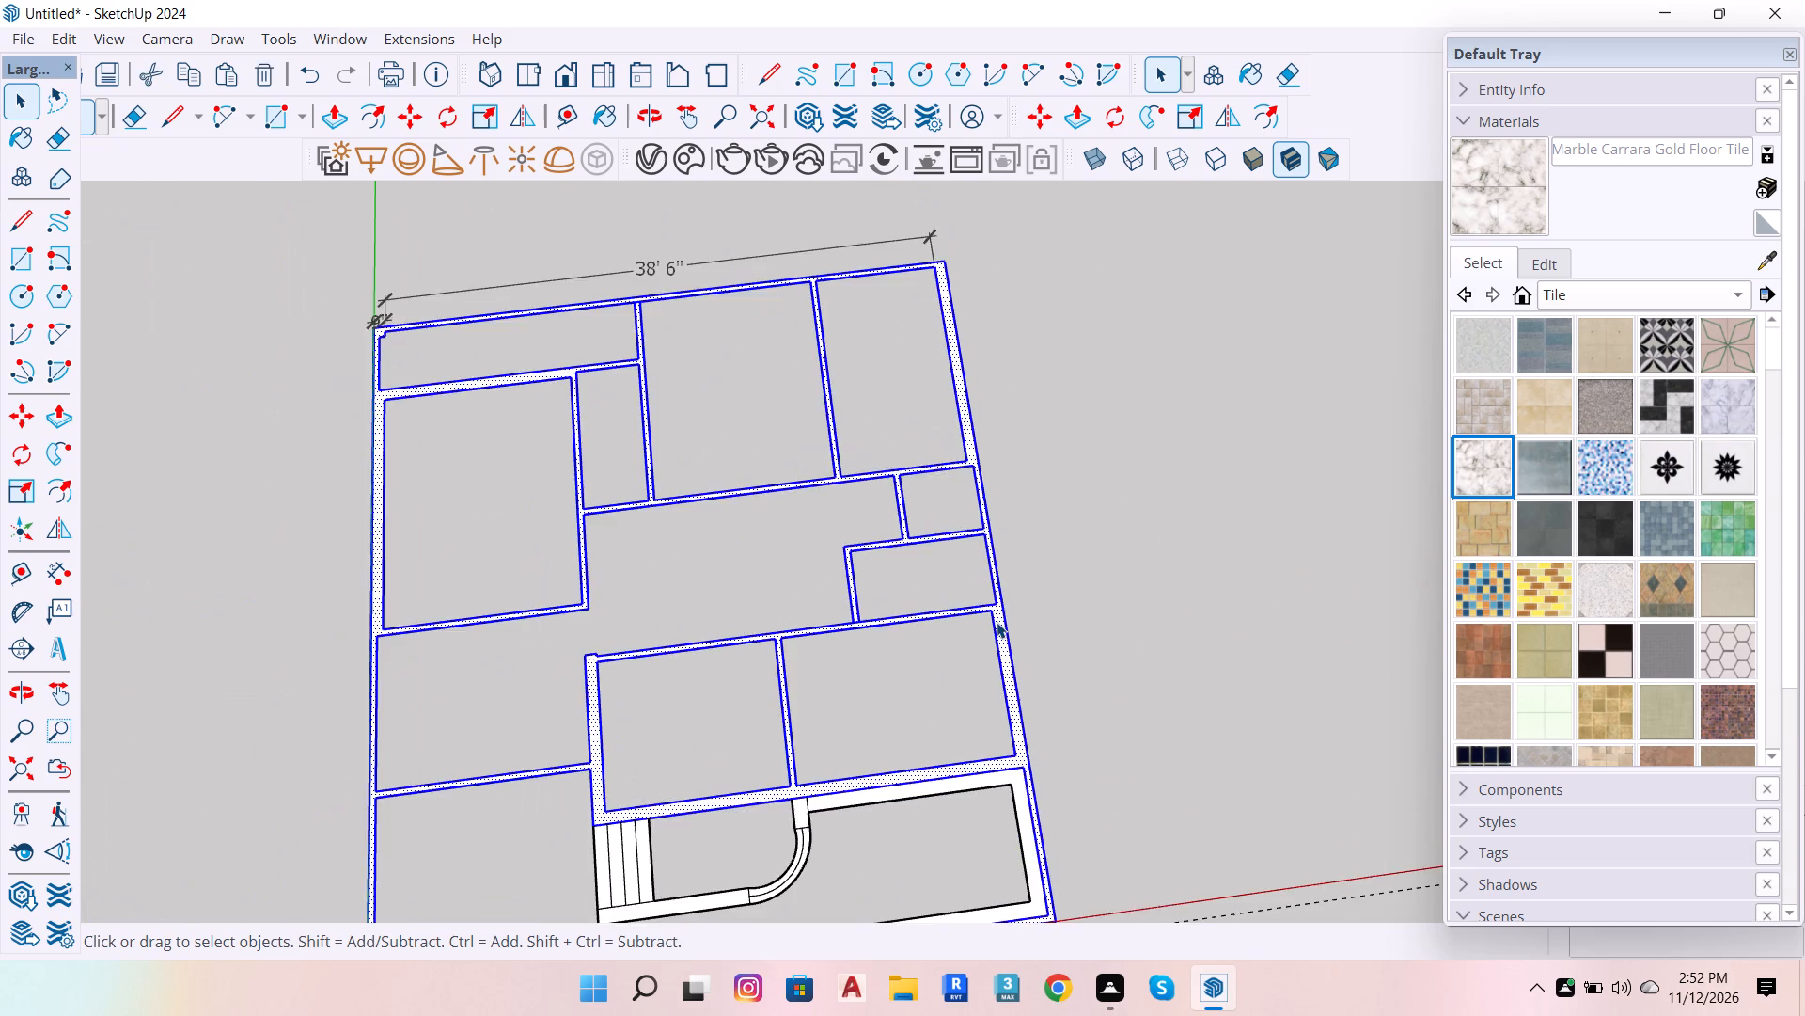
pyautogui.scroll(-7, 997, 622)
pyautogui.scroll(7, 731, 908)
pyautogui.scroll(16, 852, 692)
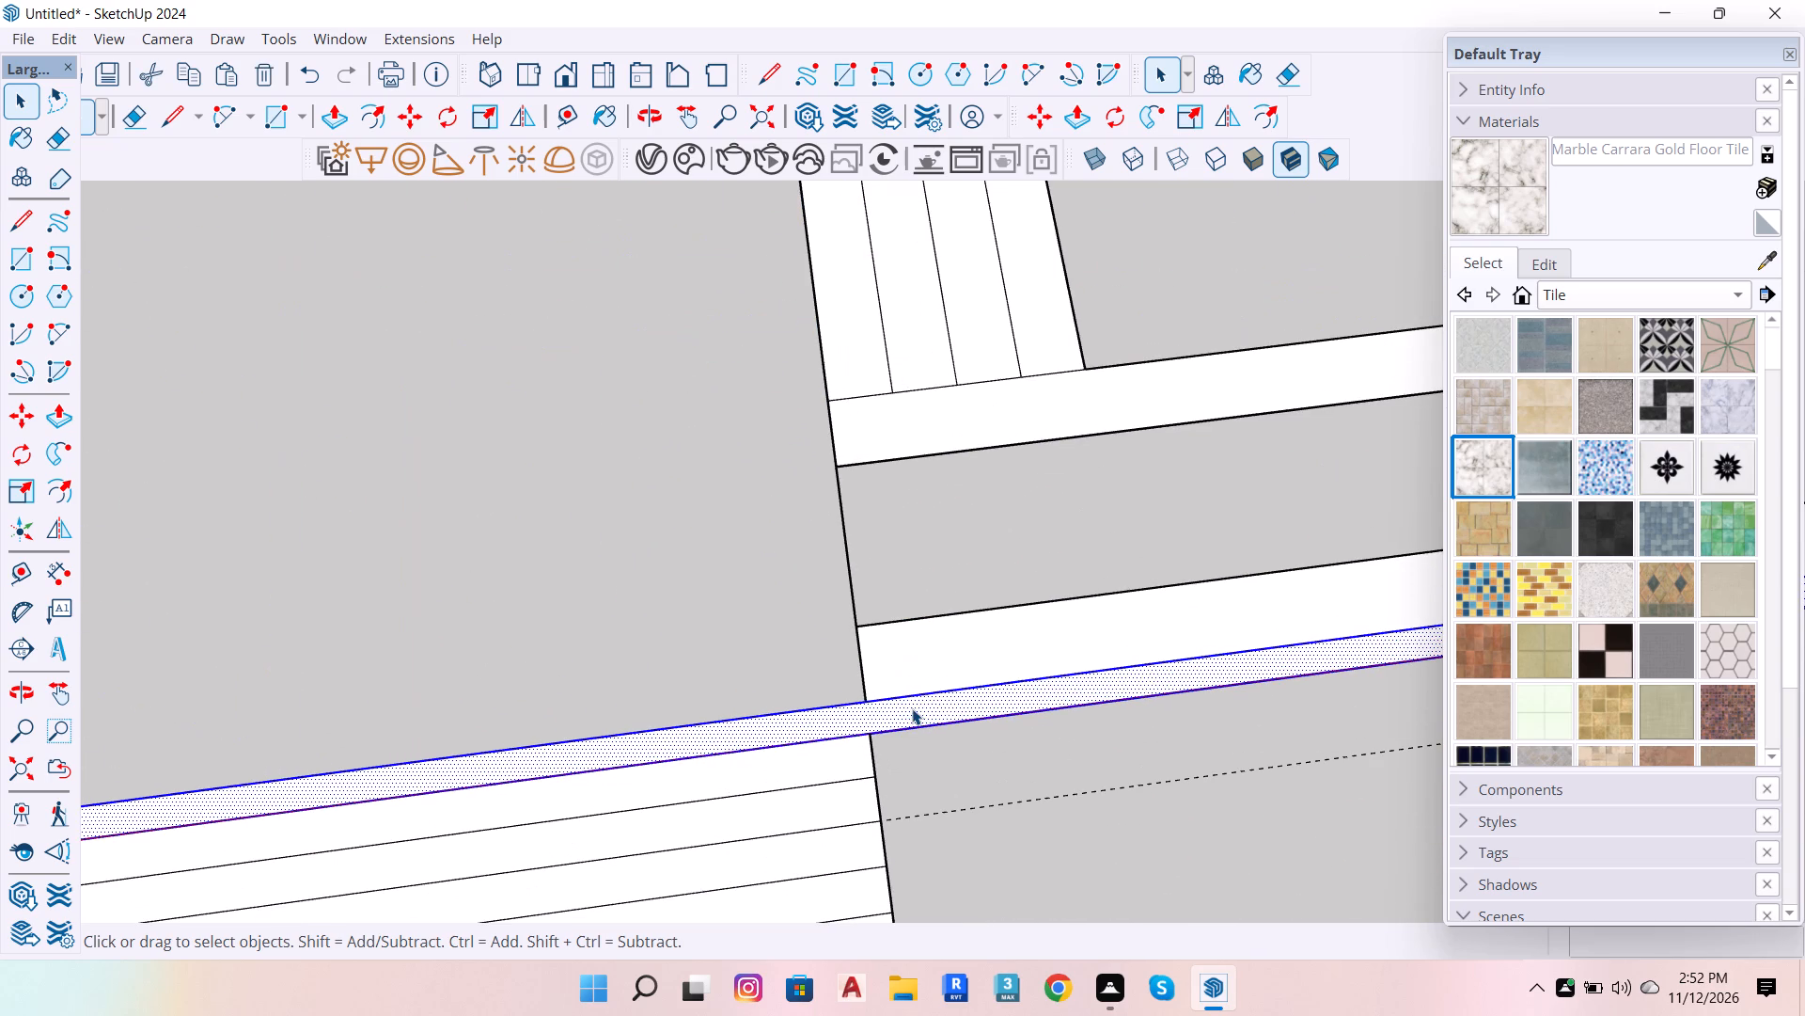
pyautogui.rightClick(912, 708)
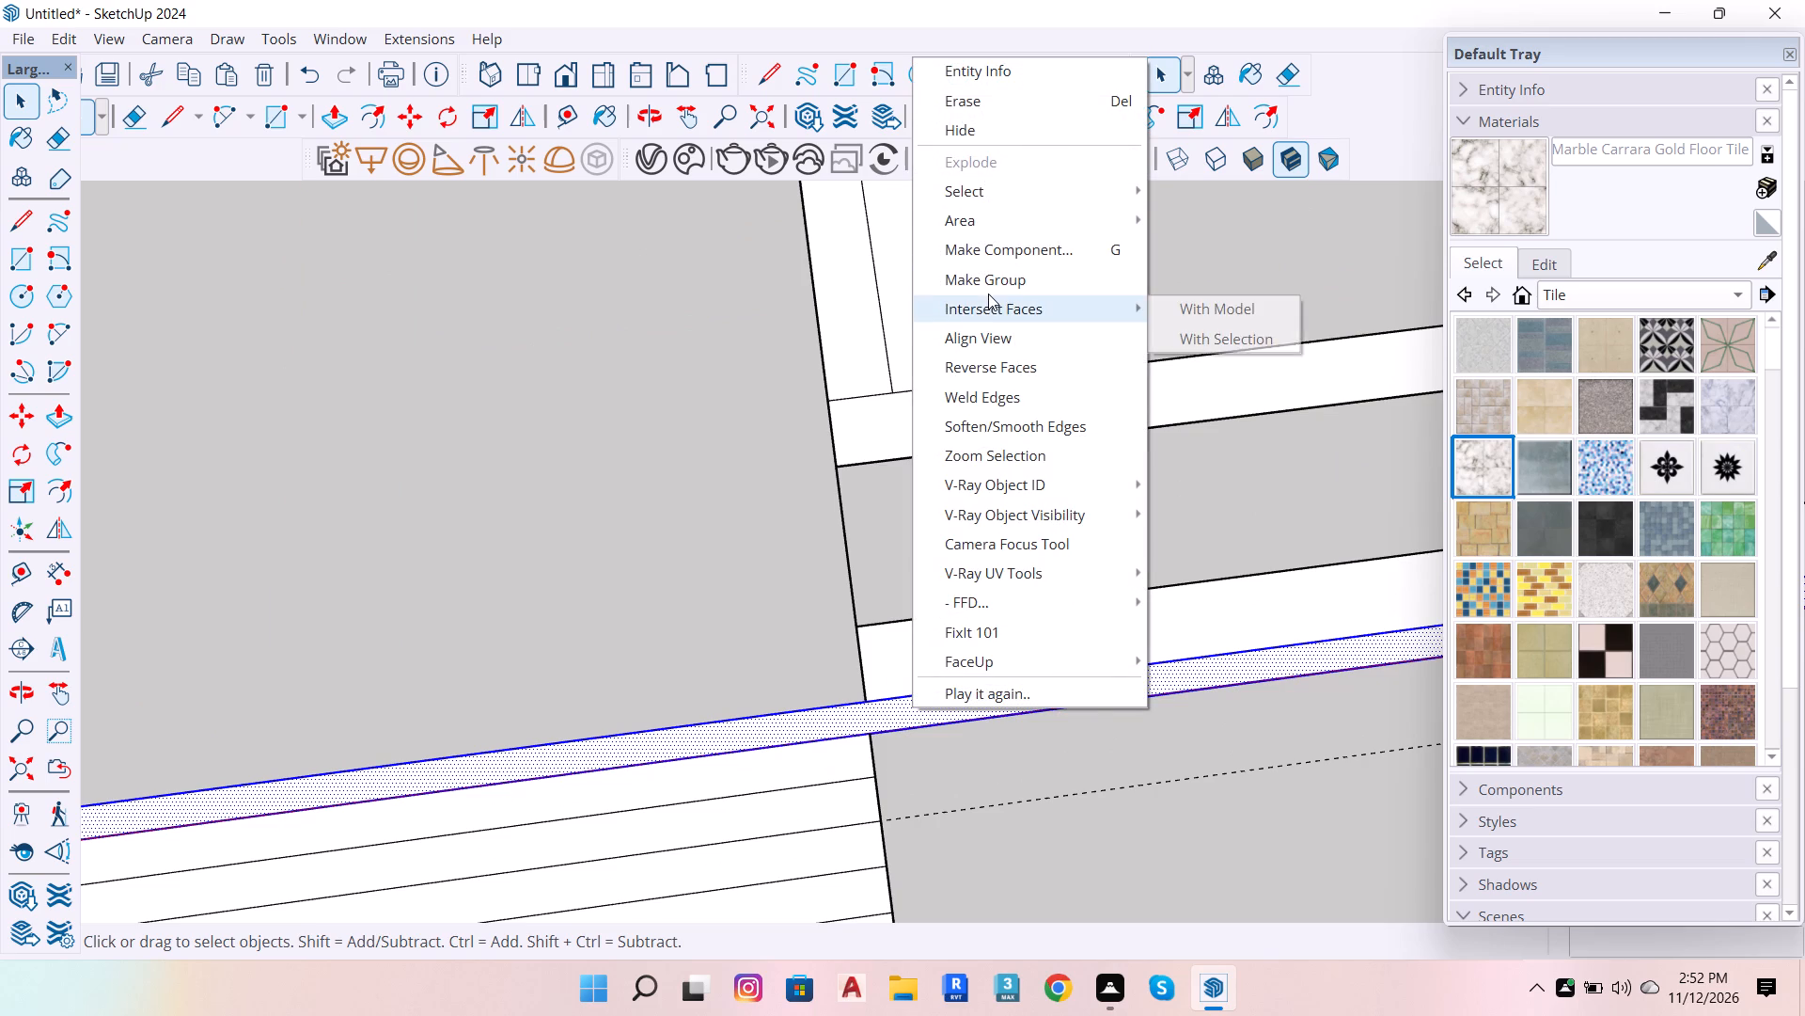
pyautogui.click(992, 289)
# Open the new wall group for editing.
pyautogui.scroll(-8, 893, 444)
pyautogui.scroll(-6, 849, 643)
pyautogui.scroll(-2, 960, 592)
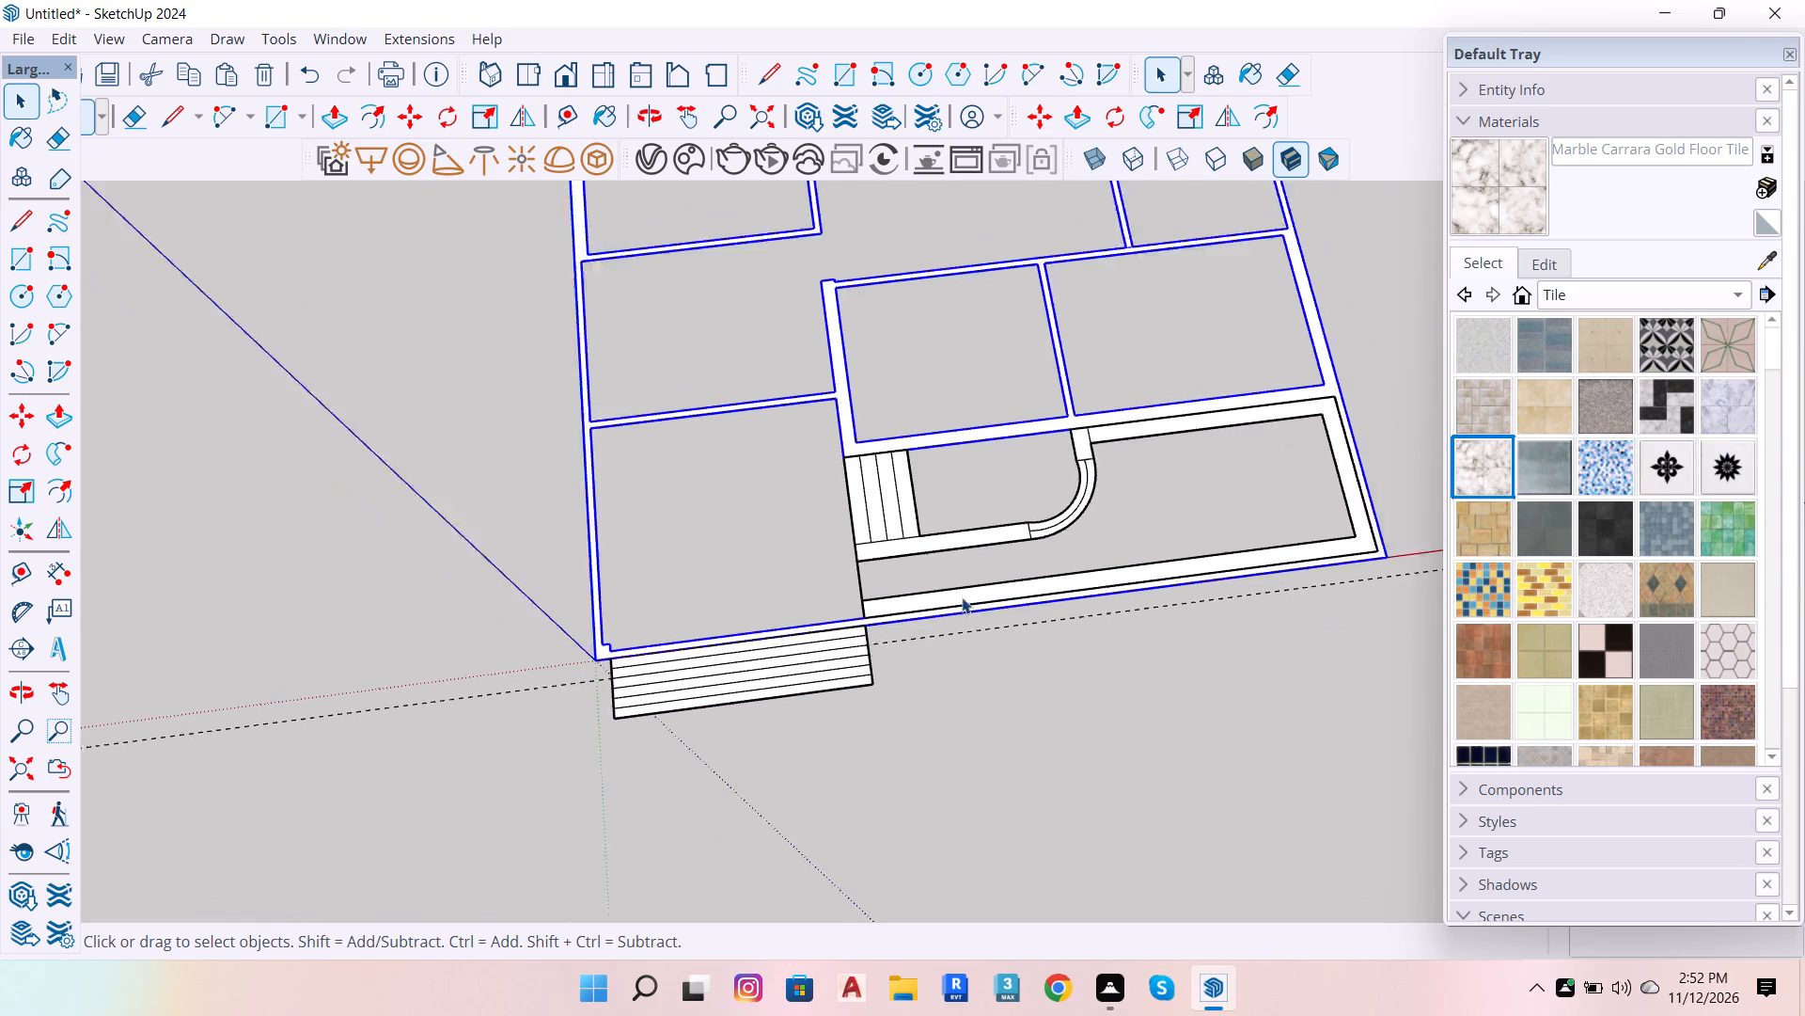
pyautogui.scroll(-5, 962, 597)
pyautogui.scroll(6, 1125, 582)
pyautogui.scroll(14, 1264, 573)
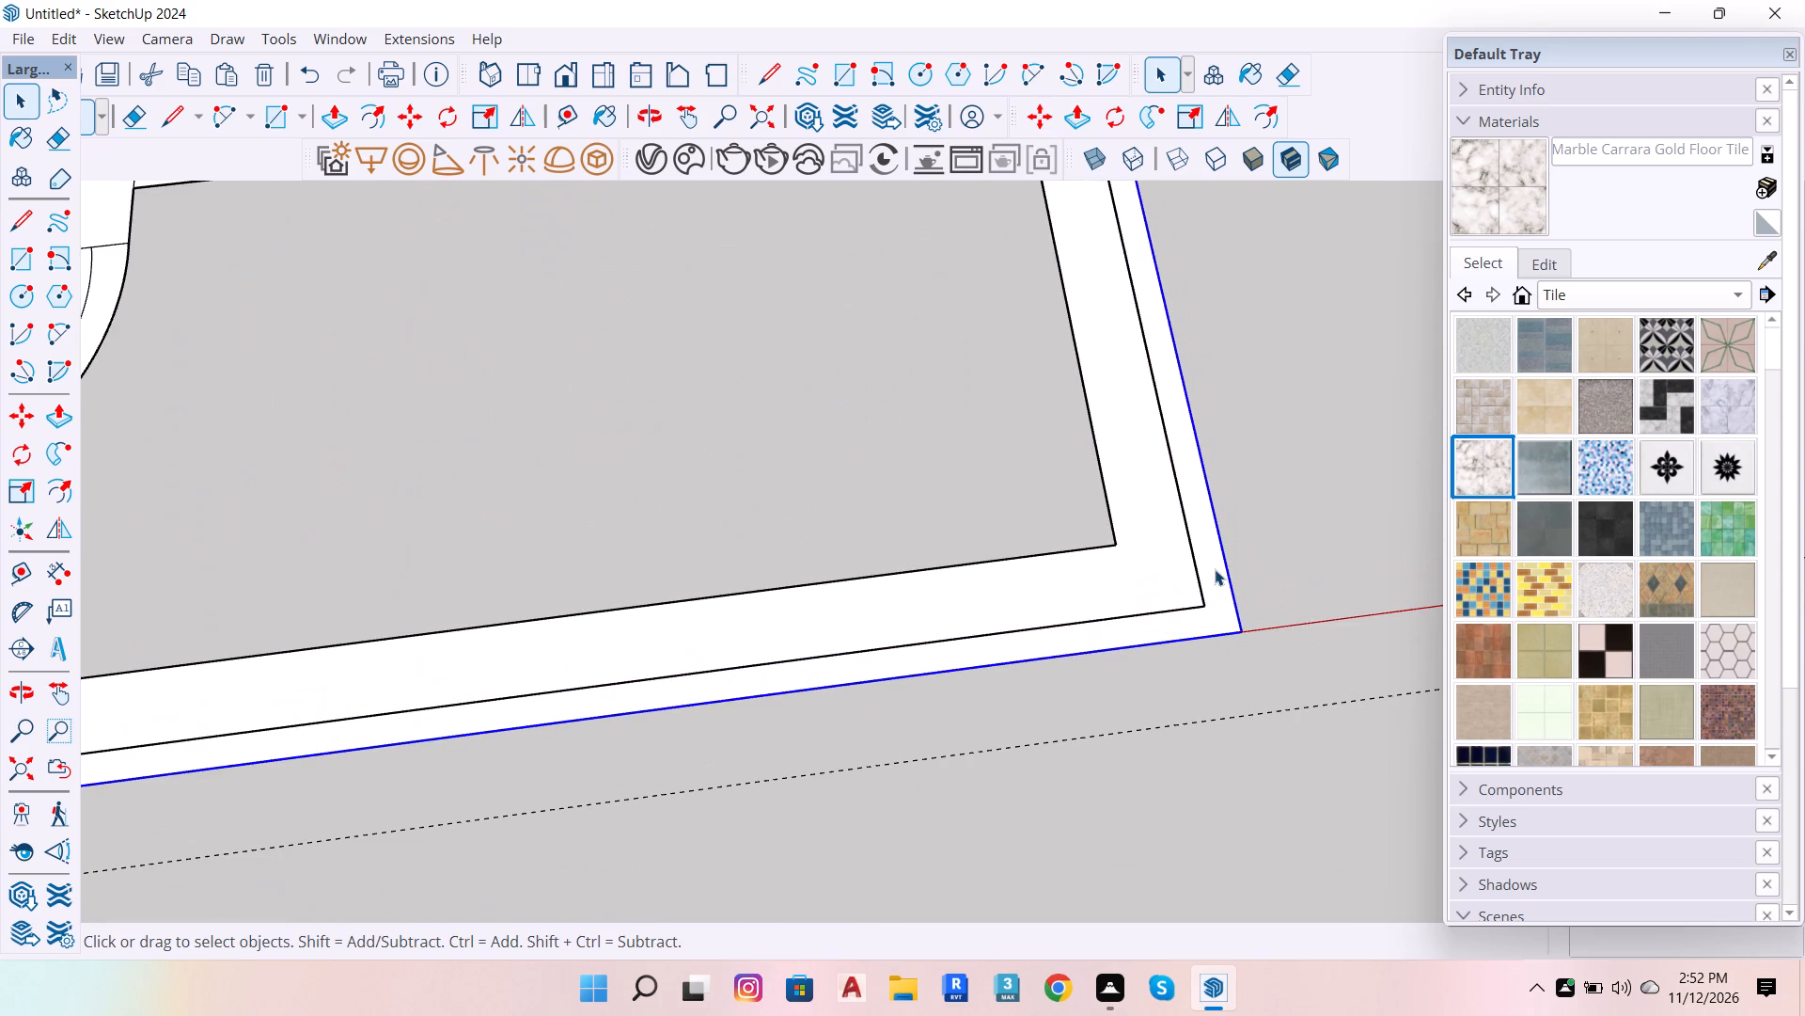
pyautogui.doubleClick(1215, 569)
pyautogui.scroll(-13, 1250, 633)
pyautogui.scroll(-5, 884, 675)
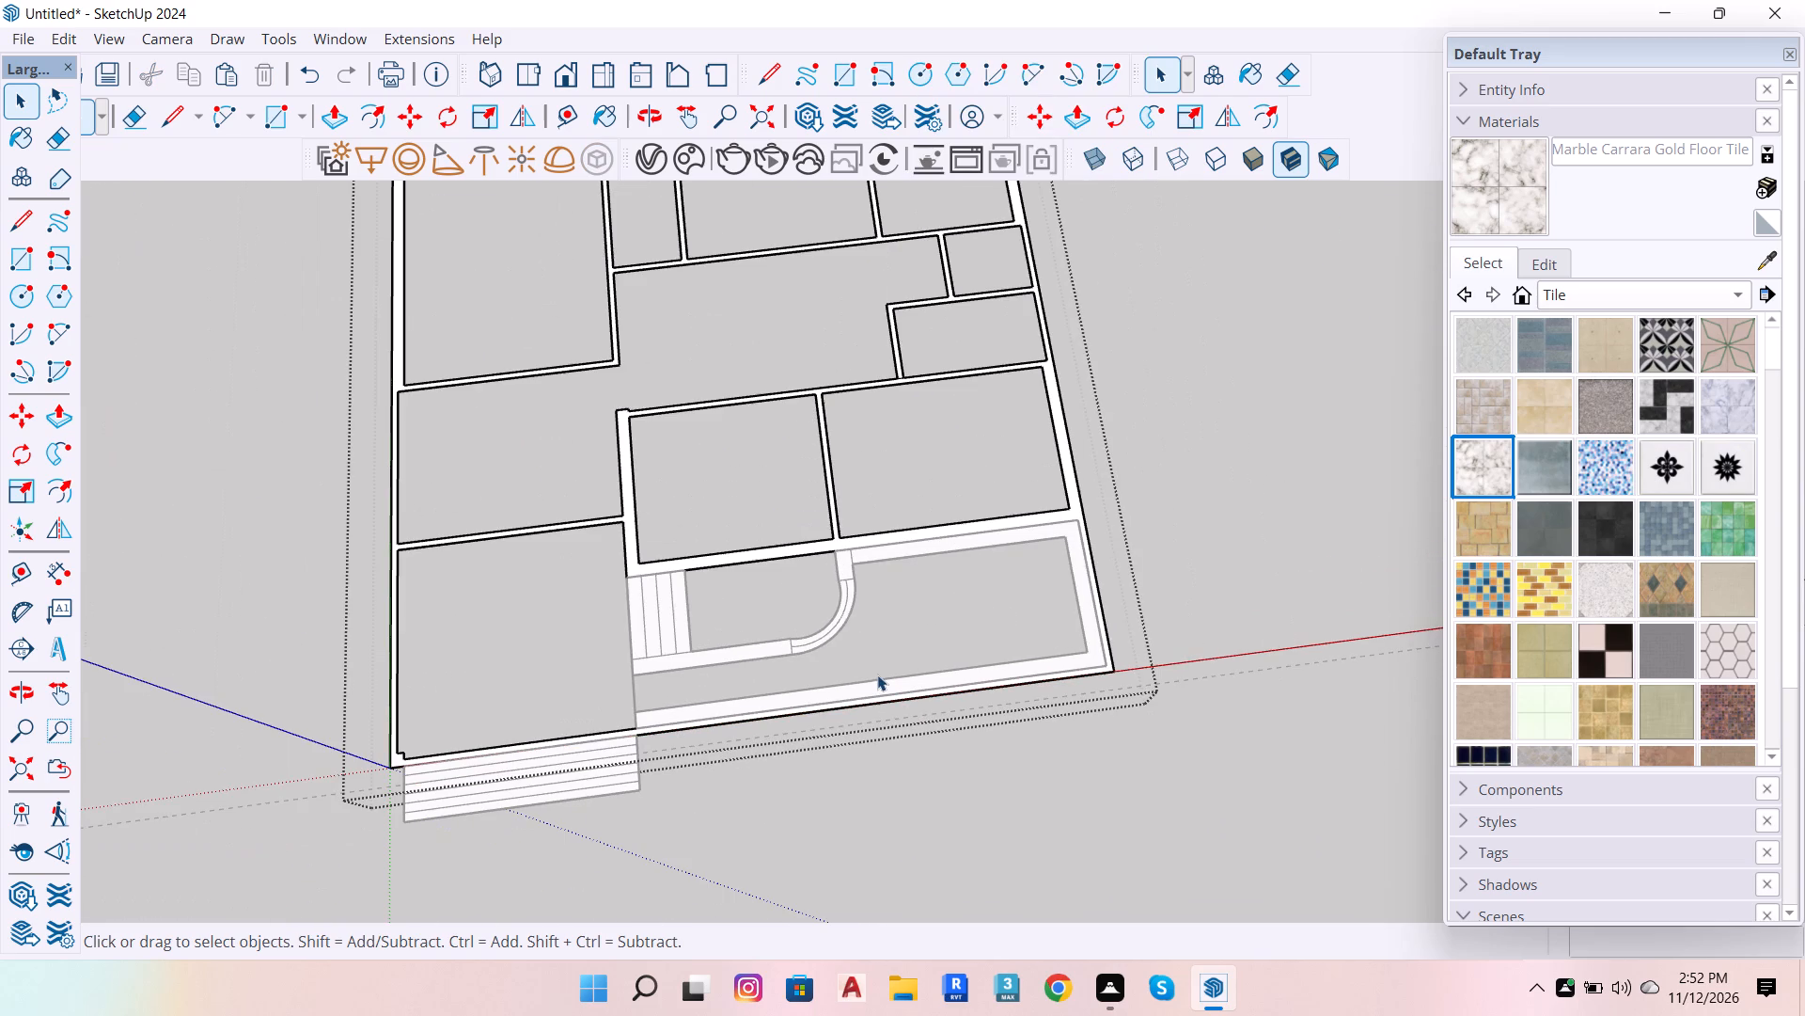
pyautogui.scroll(-2, 764, 750)
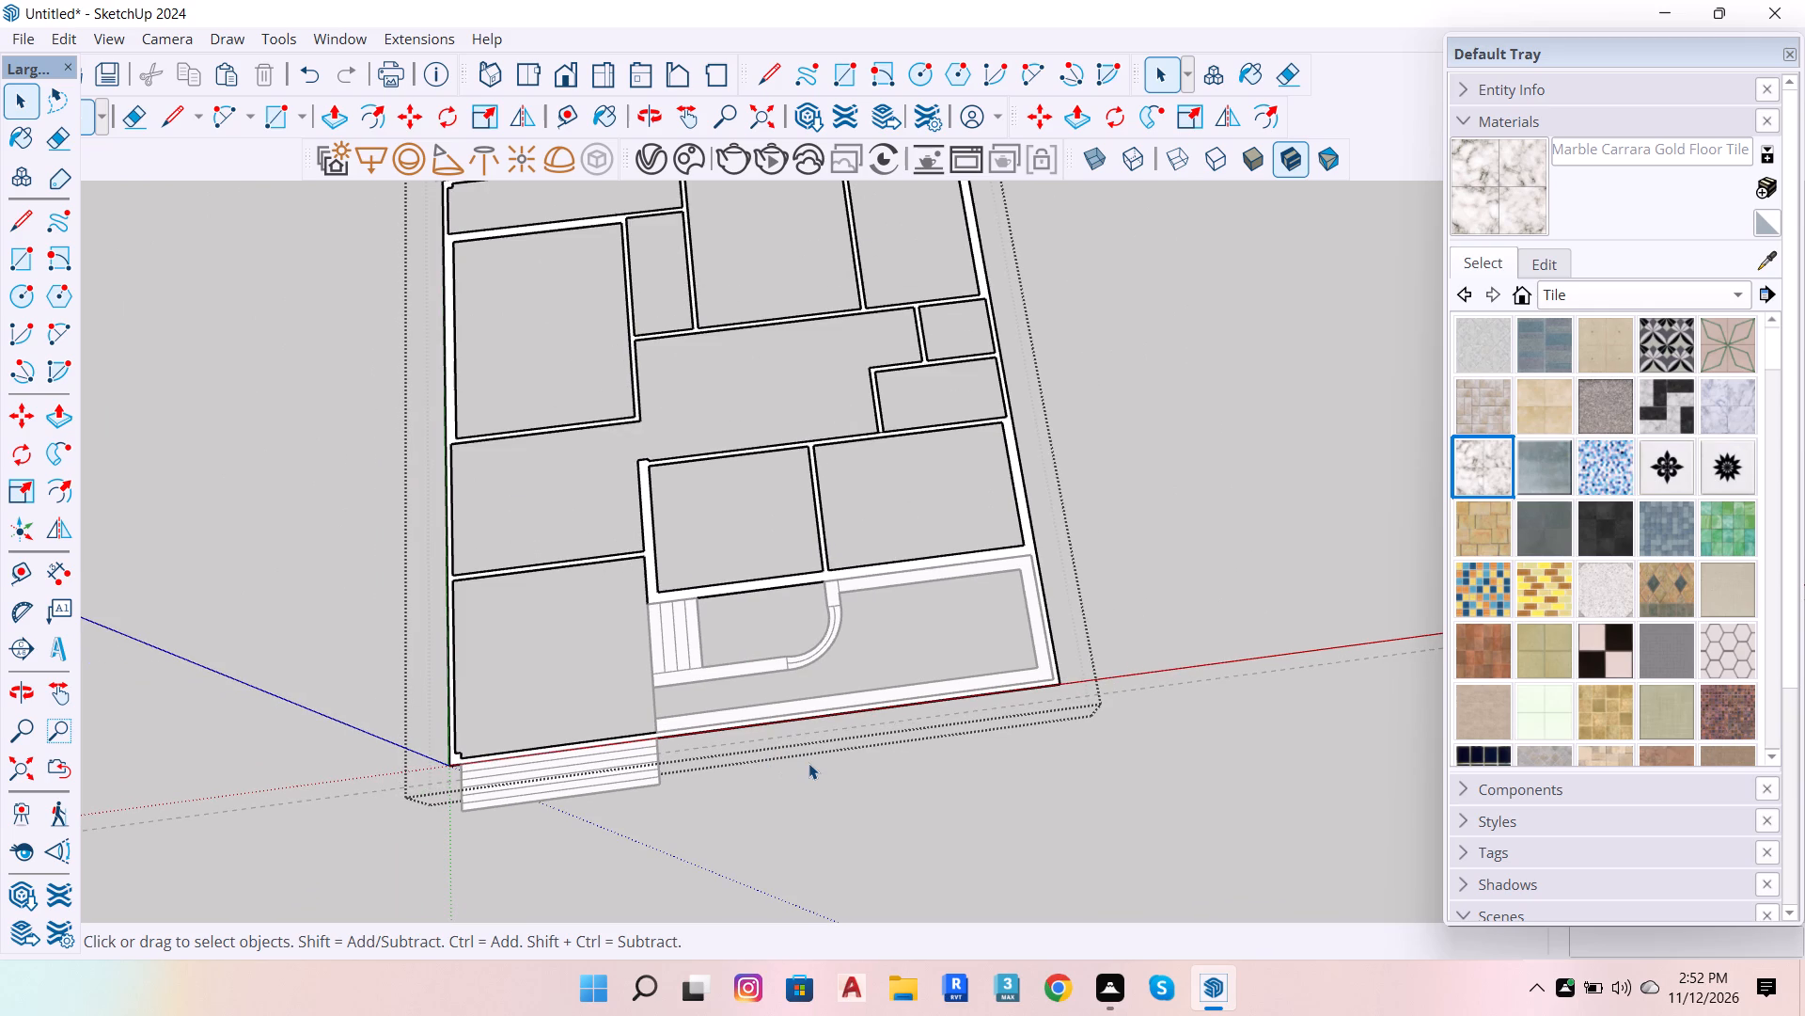
pyautogui.scroll(-5, 902, 767)
# Draw a line across the wall between the stair area and the room behind it, starting from the wall edge's midpoint.
pyautogui.scroll(12, 847, 668)
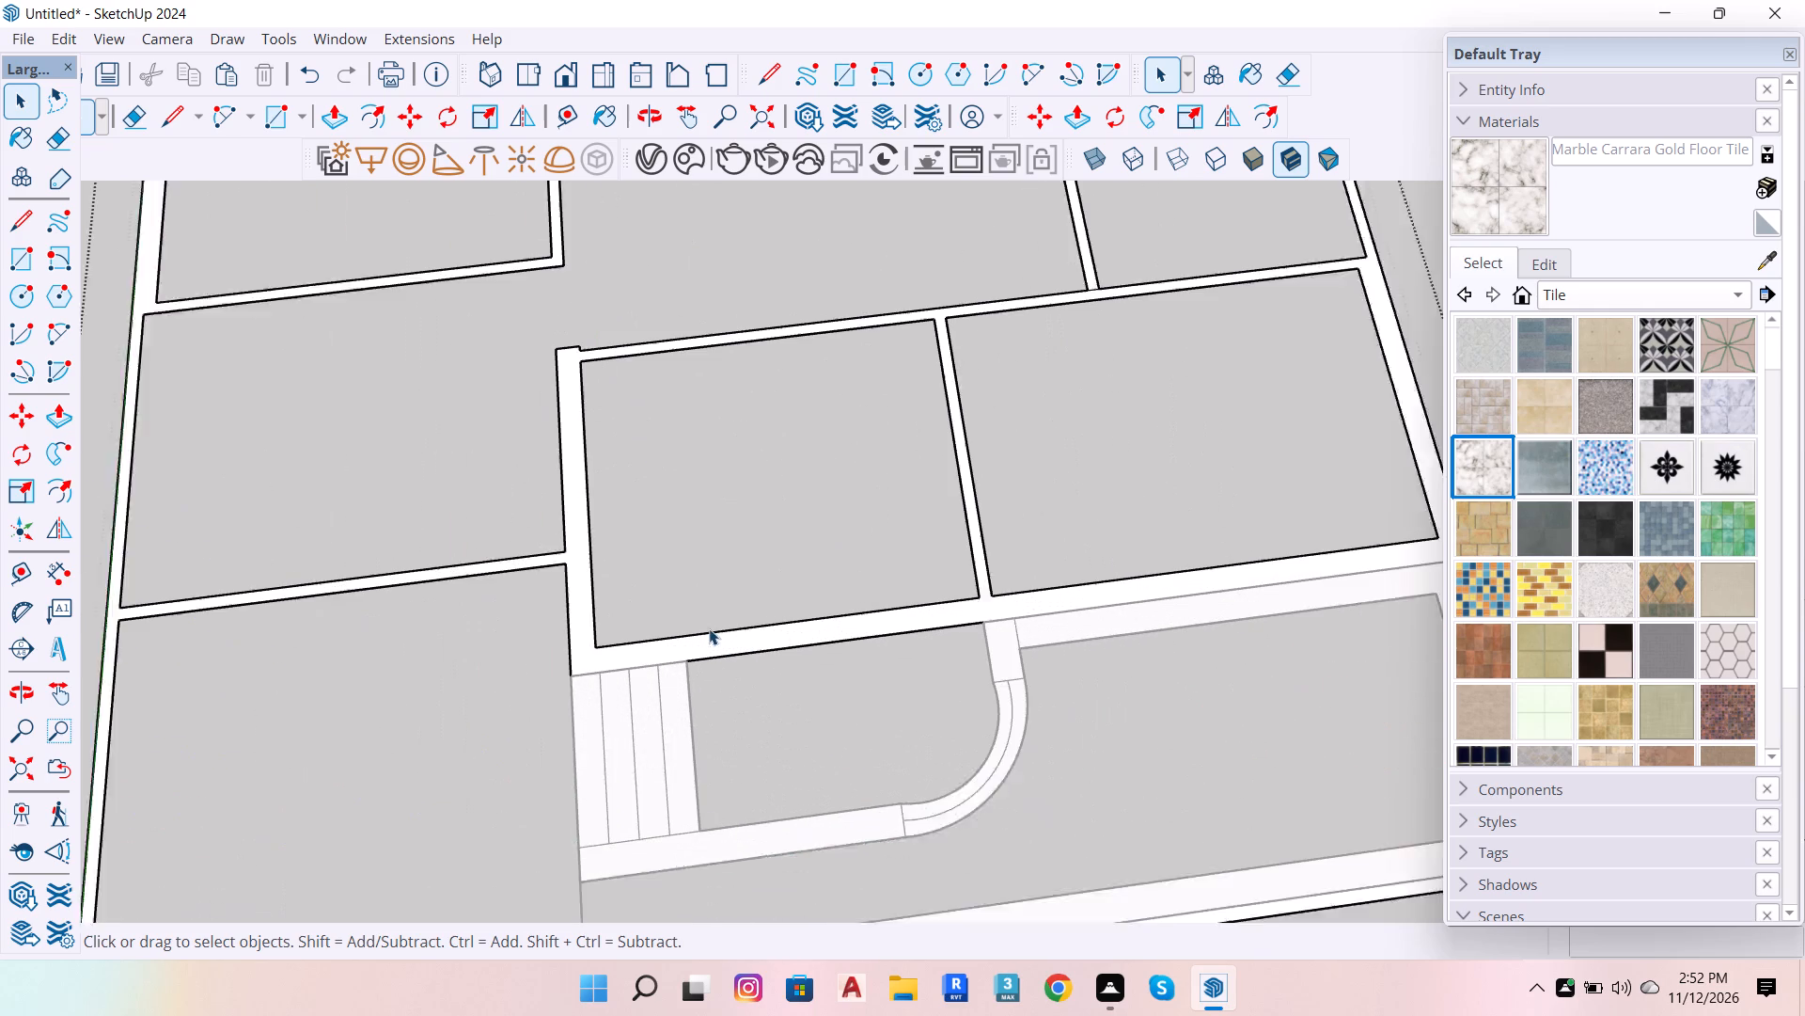
pyautogui.scroll(2, 709, 628)
pyautogui.press('l')
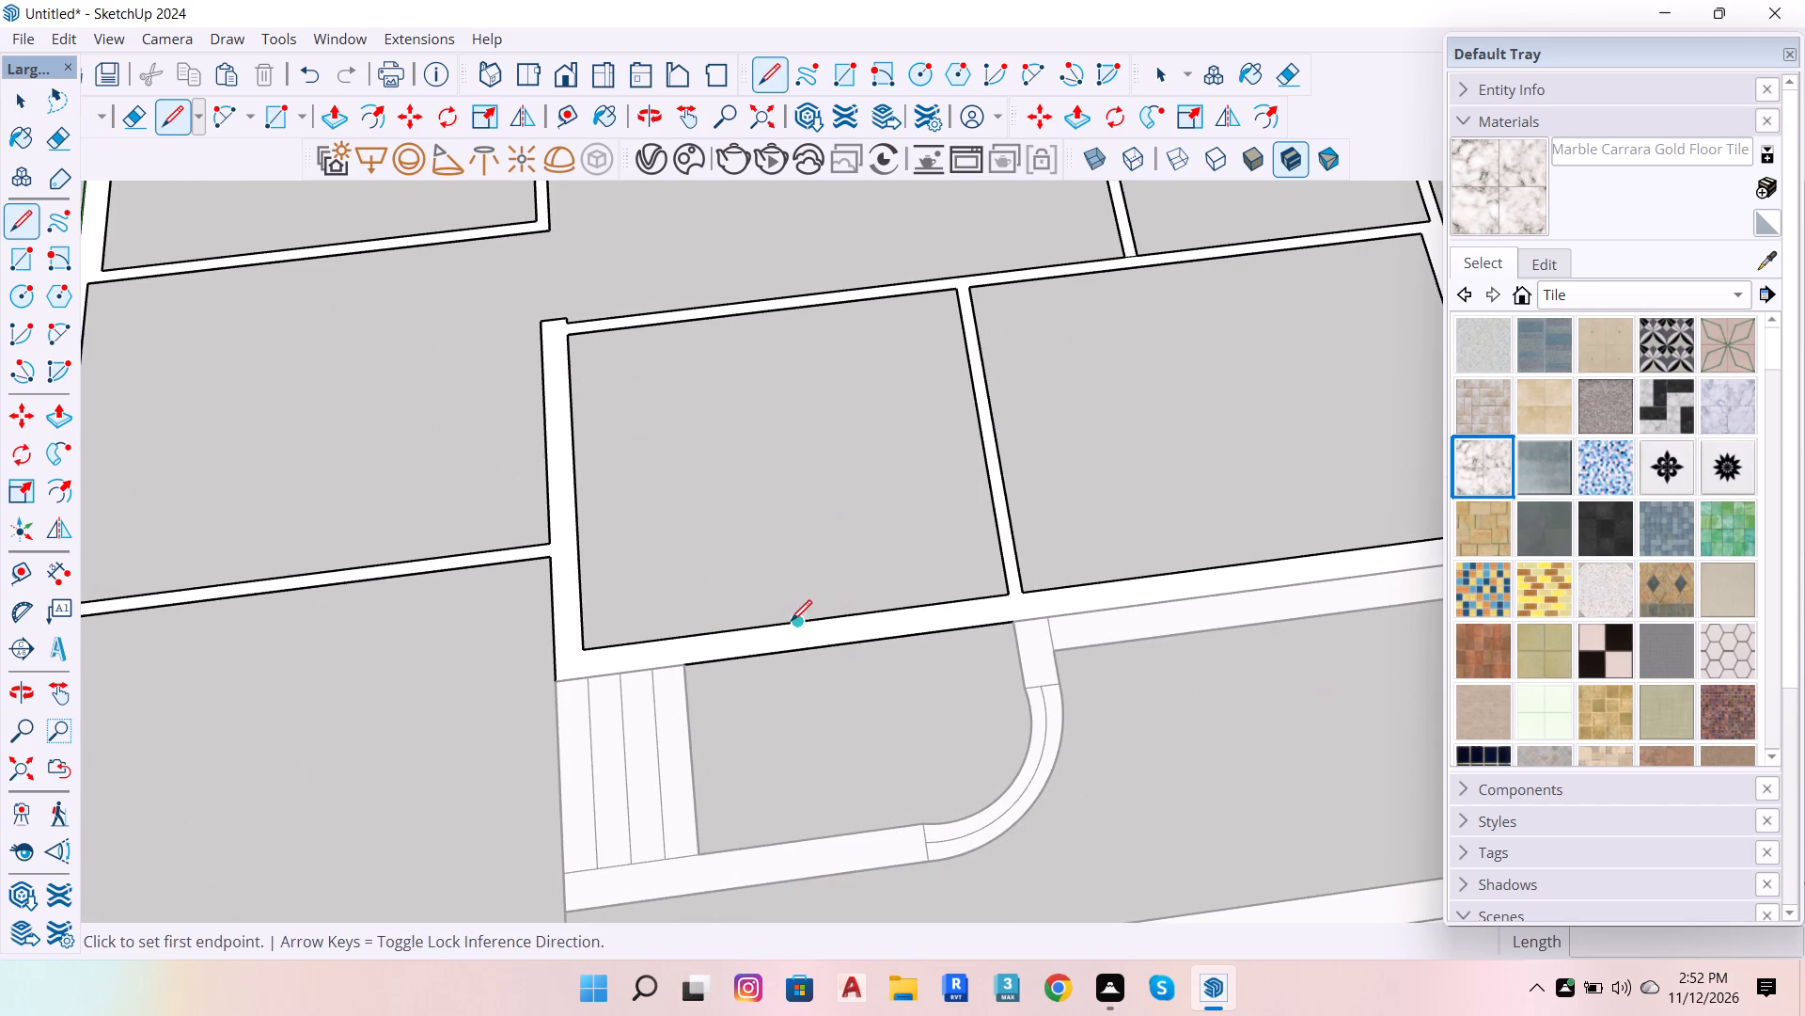
pyautogui.click(790, 621)
pyautogui.click(801, 651)
pyautogui.scroll(6, 807, 641)
pyautogui.press('space')
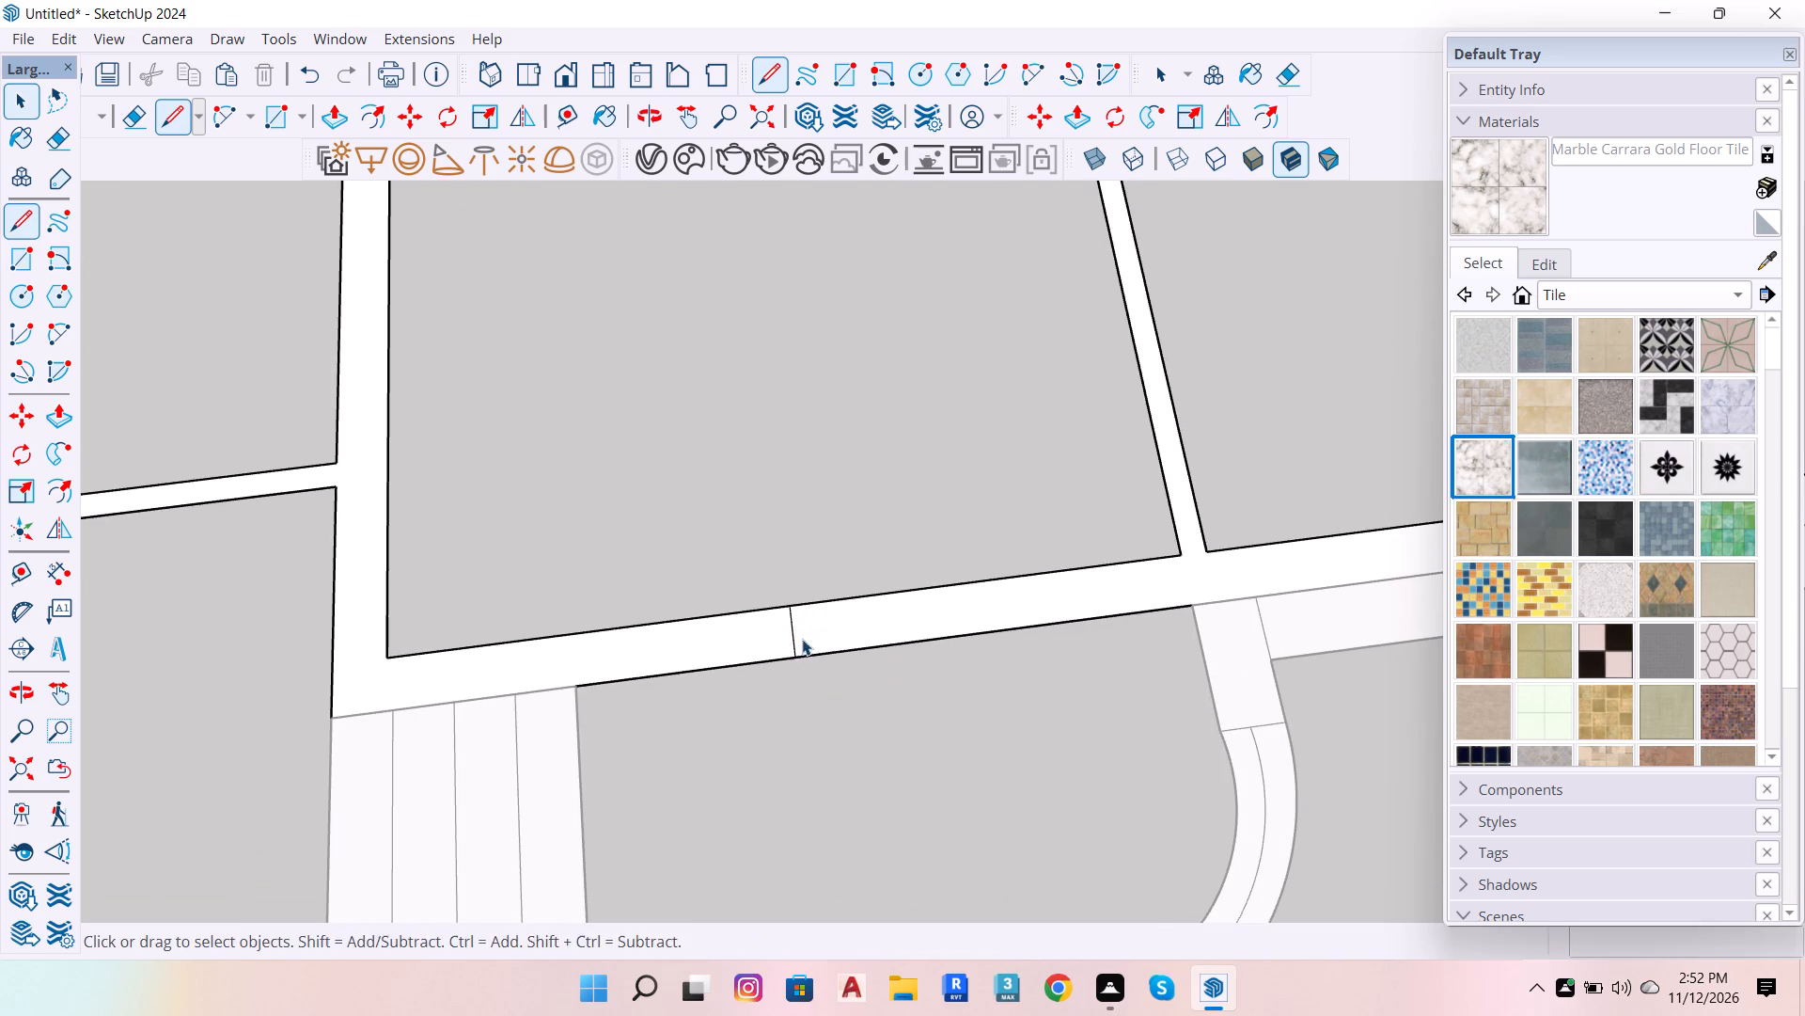
# Place parallel guides 2' to either side of the short midpoint line across the wall behind the stairs.
pyautogui.press('t')
pyautogui.click(793, 631)
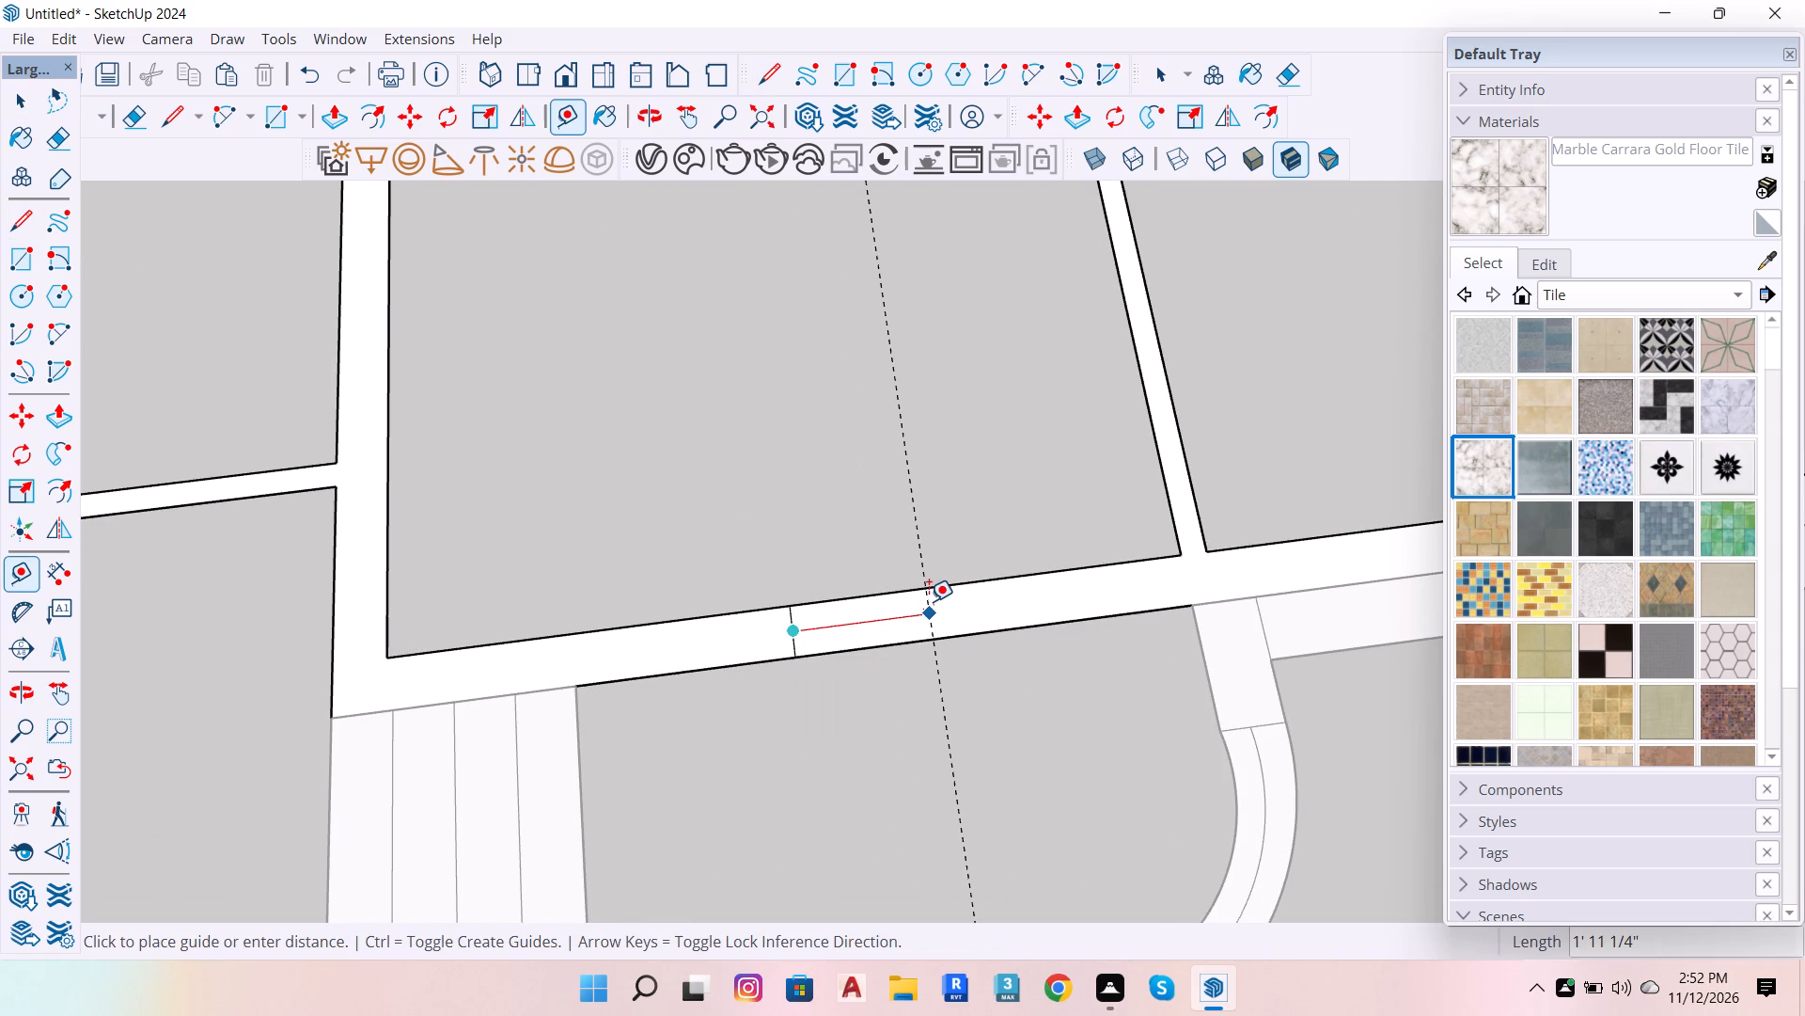
pyautogui.write("2'")
pyautogui.press('Return')
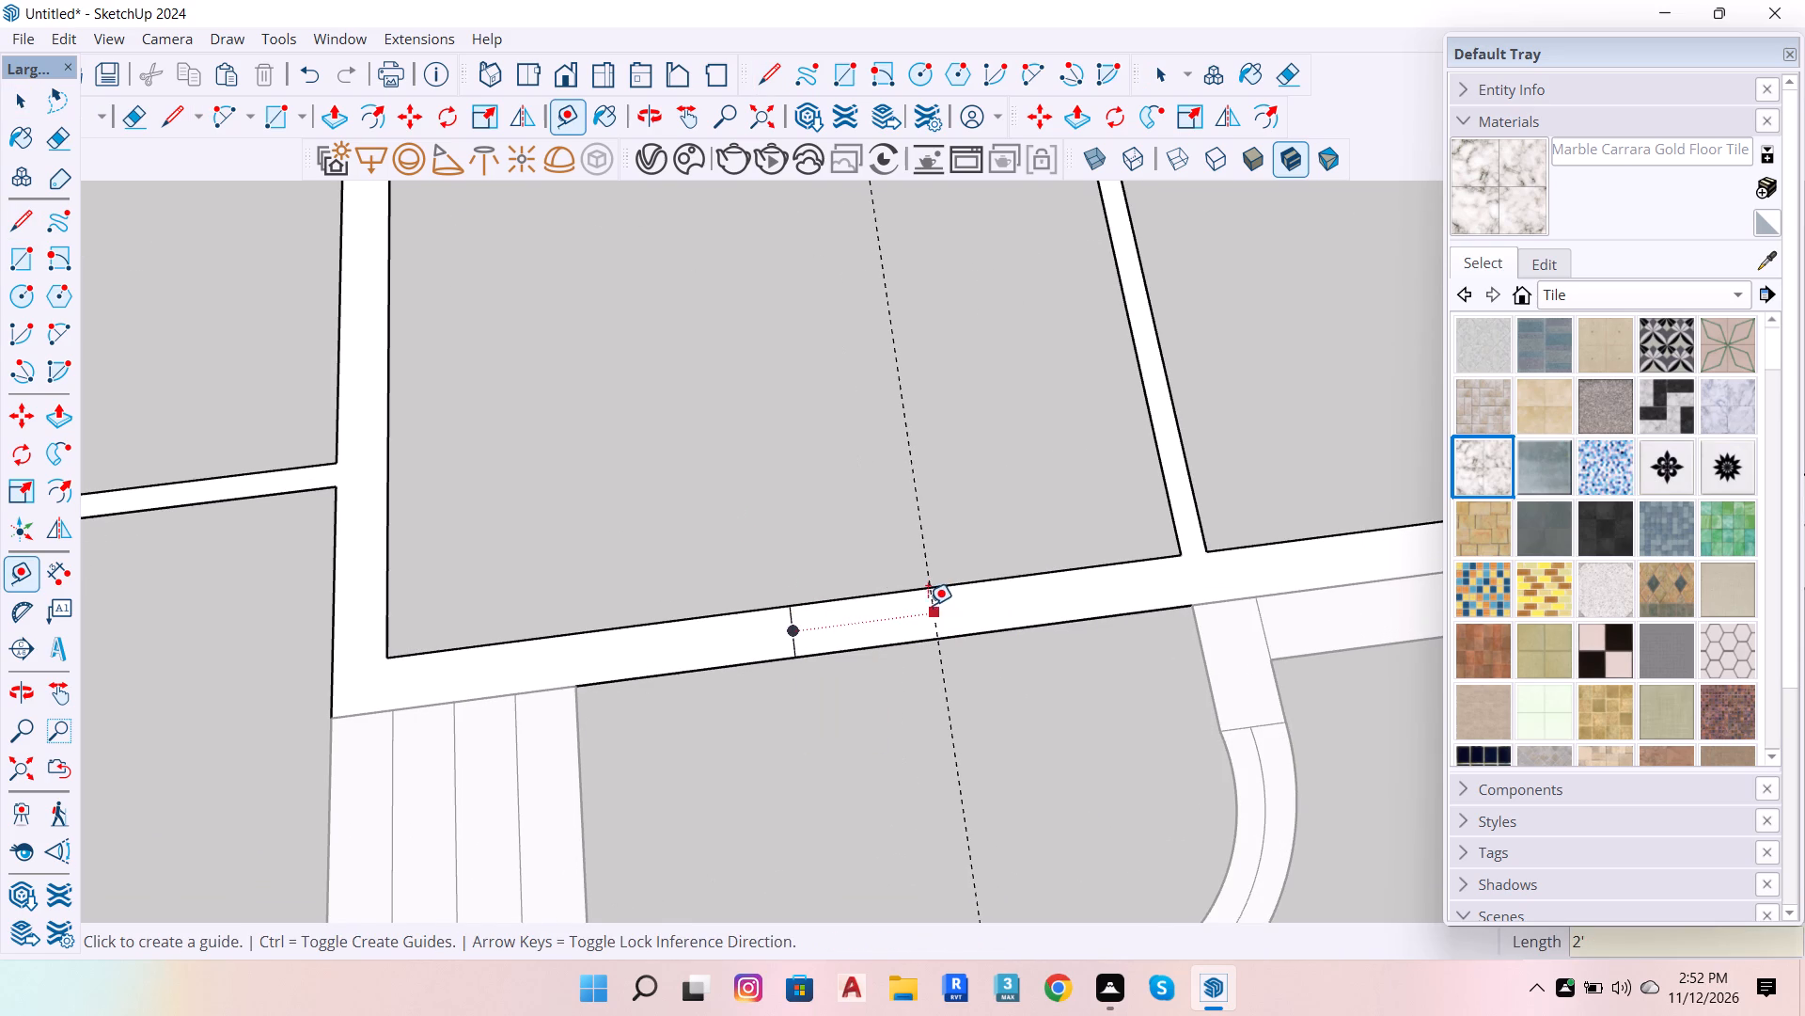
pyautogui.click(786, 630)
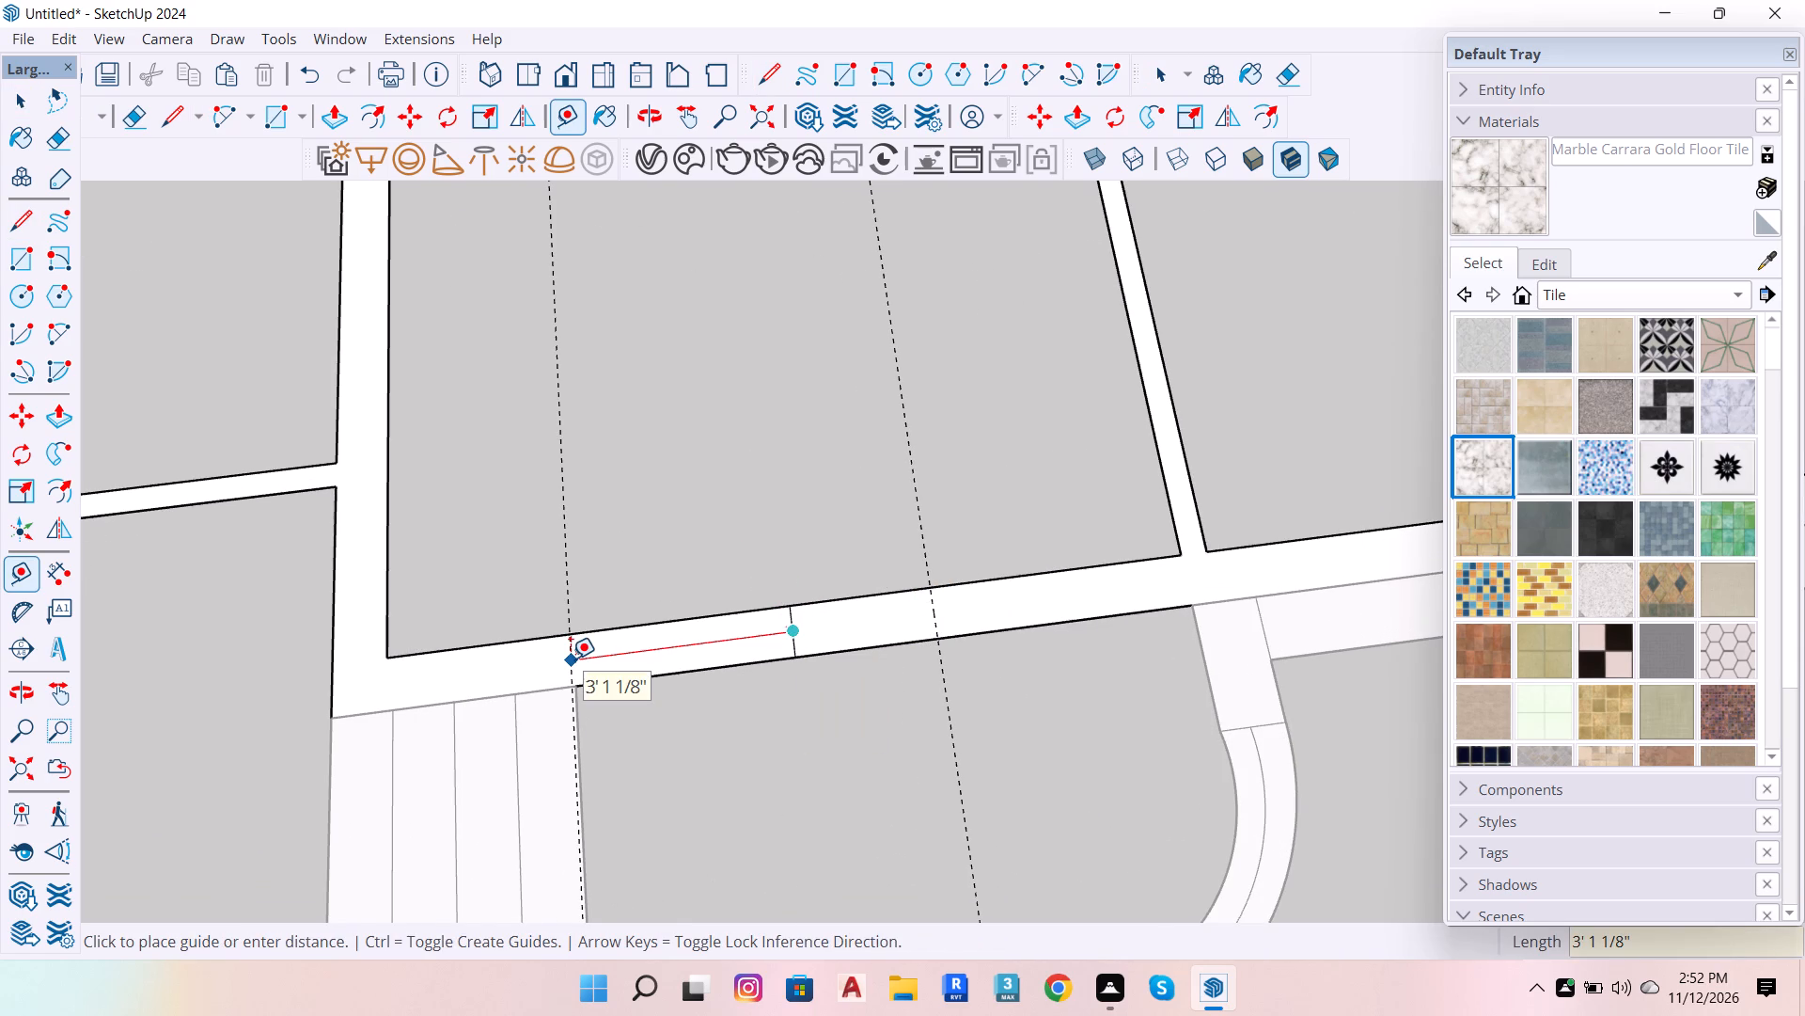
pyautogui.press('2')
pyautogui.press('BackSpace')
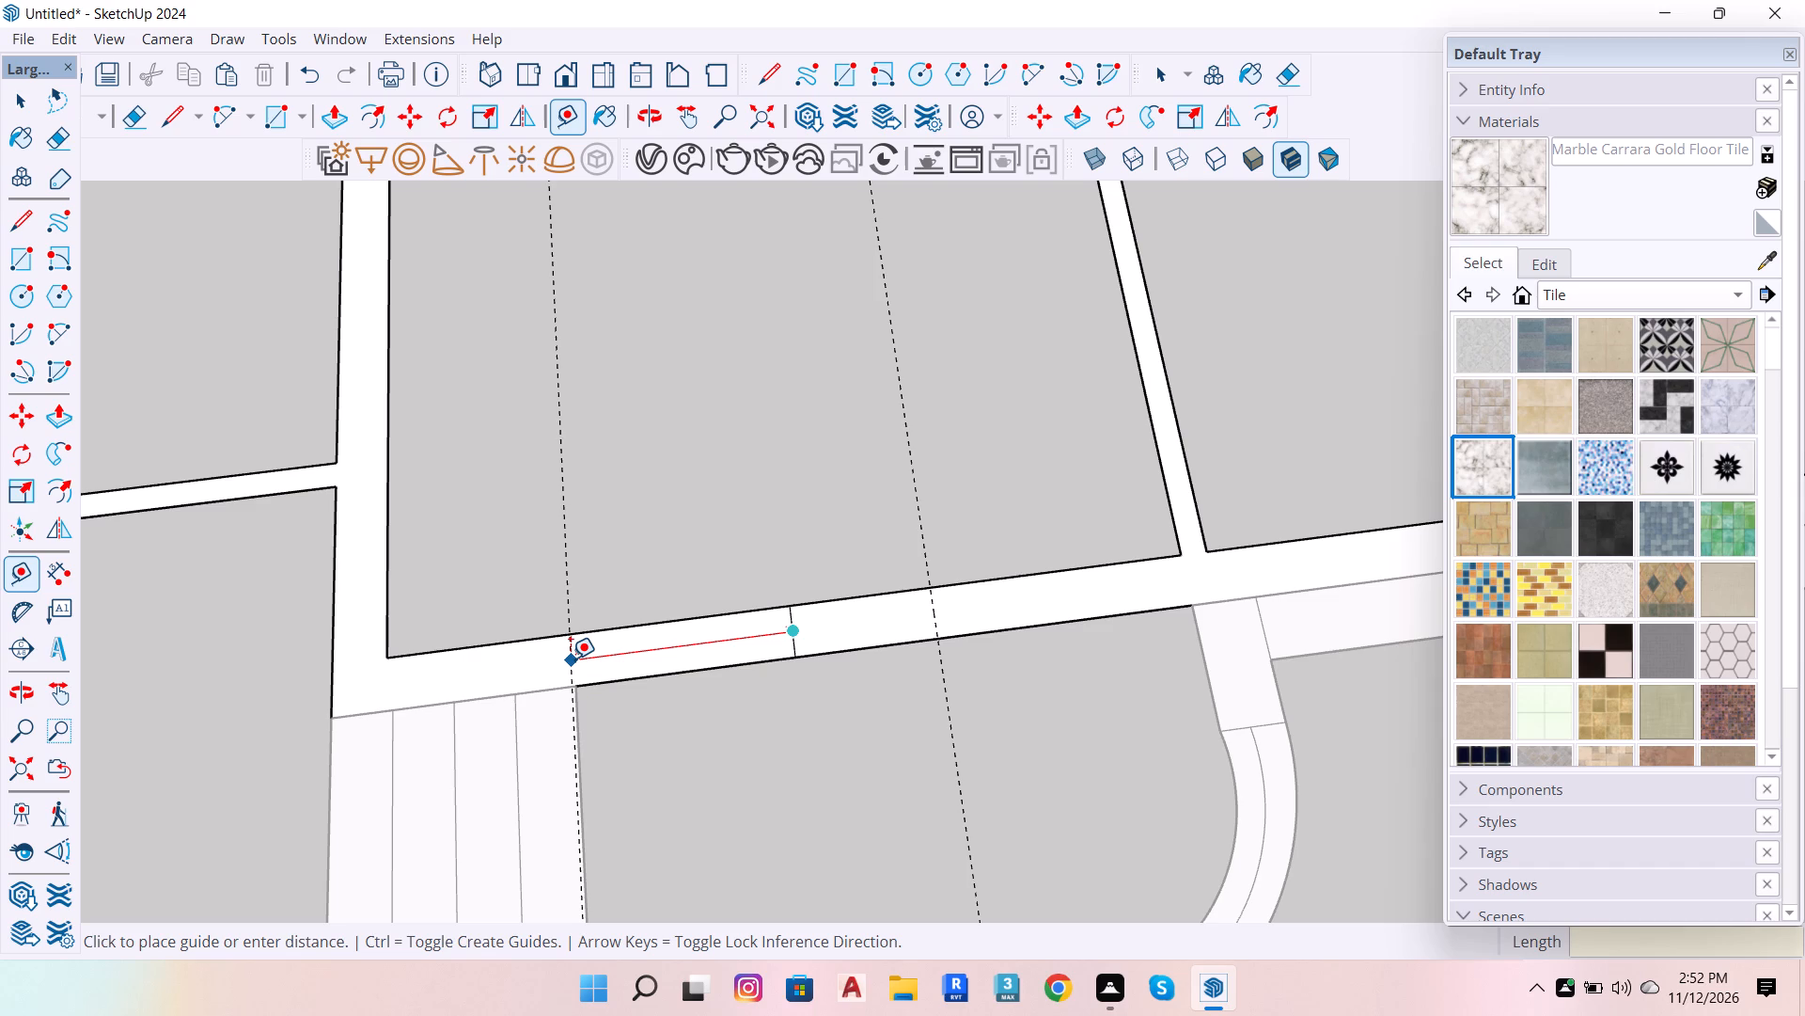
pyautogui.write("2'")
pyautogui.press('Return')
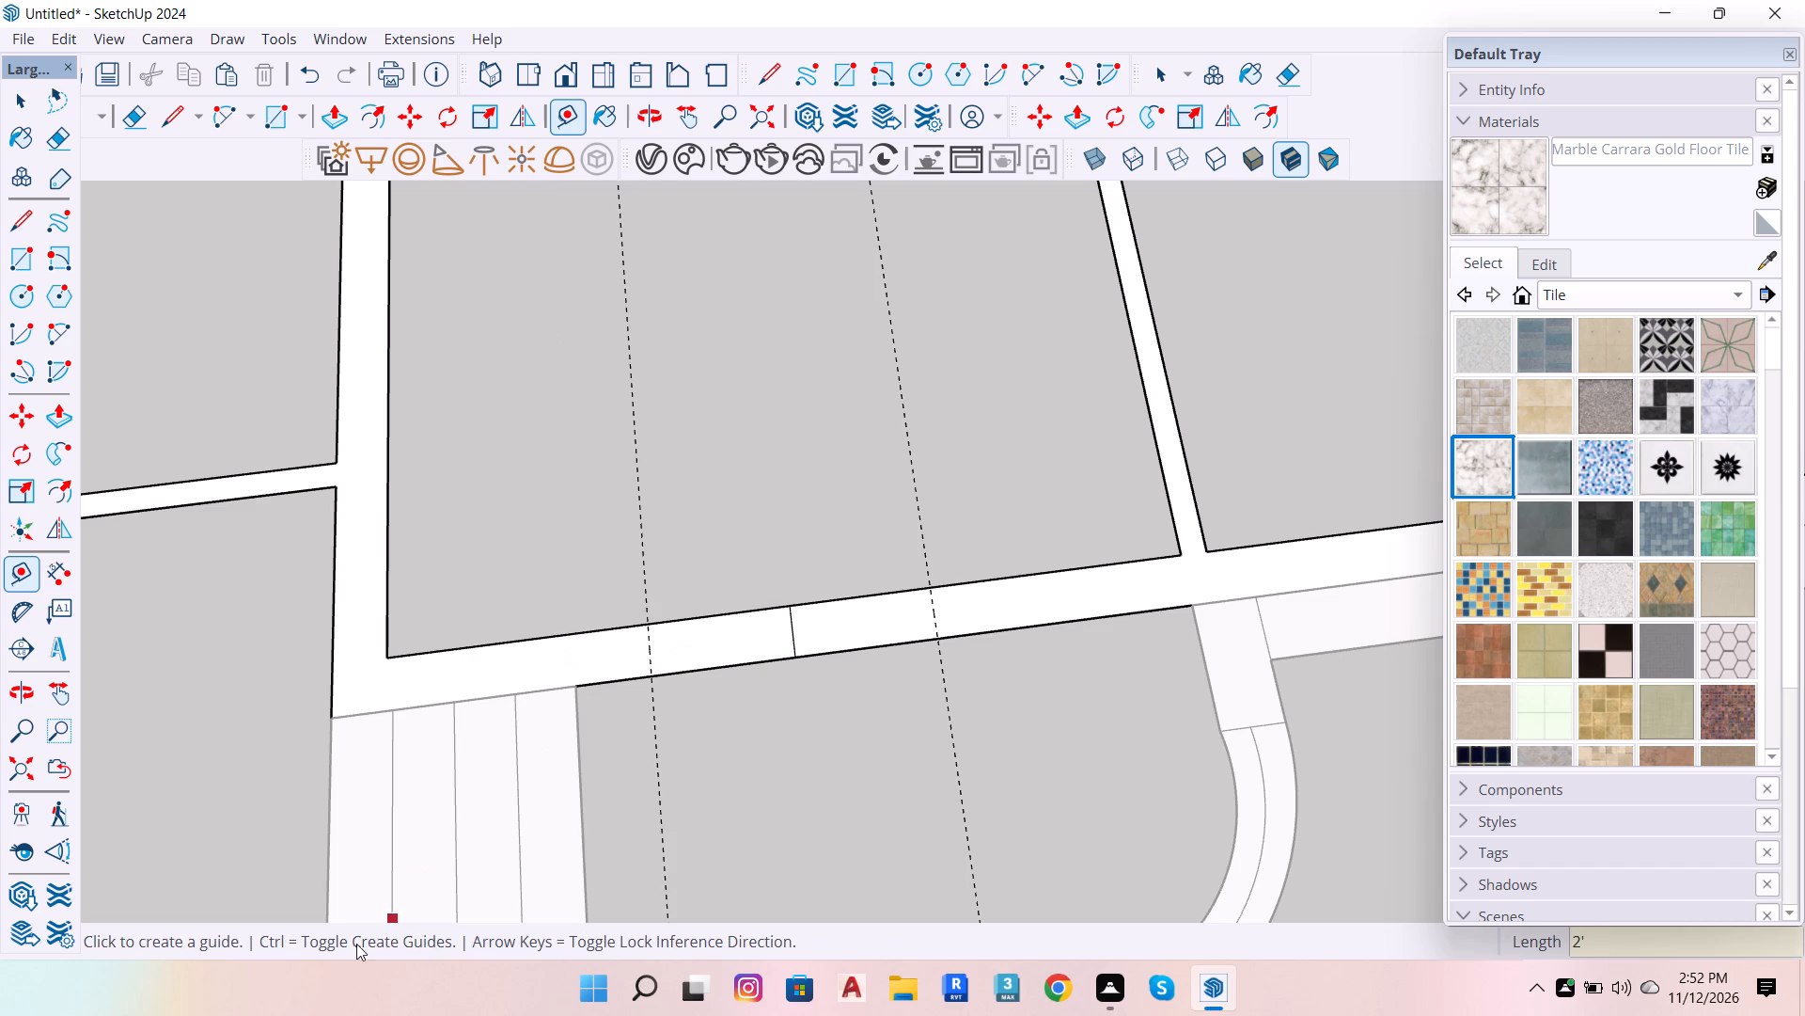
pyautogui.press('space')
# Draw lines across the wall behind the stairs along both guides to mark the sides of a 4' opening.
pyautogui.scroll(-6, 555, 1015)
pyautogui.scroll(2, 761, 767)
pyautogui.scroll(-5, 809, 611)
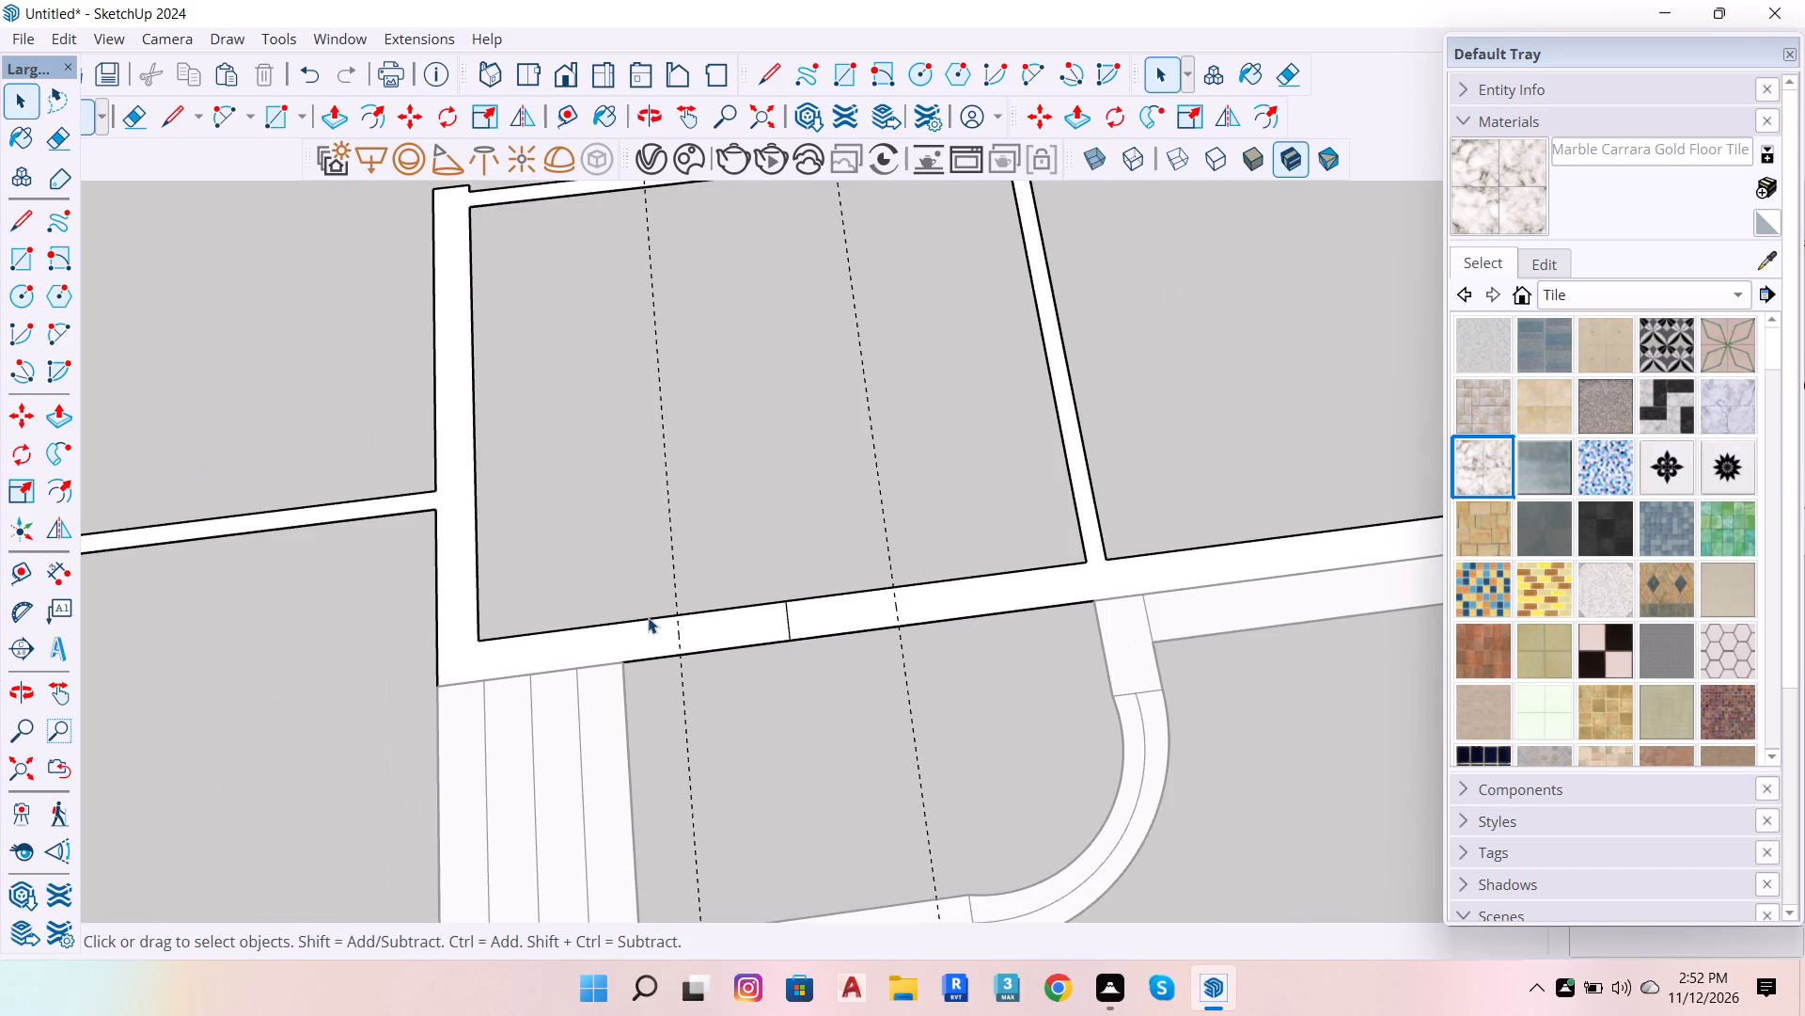
pyautogui.press('l')
pyautogui.click(680, 615)
pyautogui.click(680, 653)
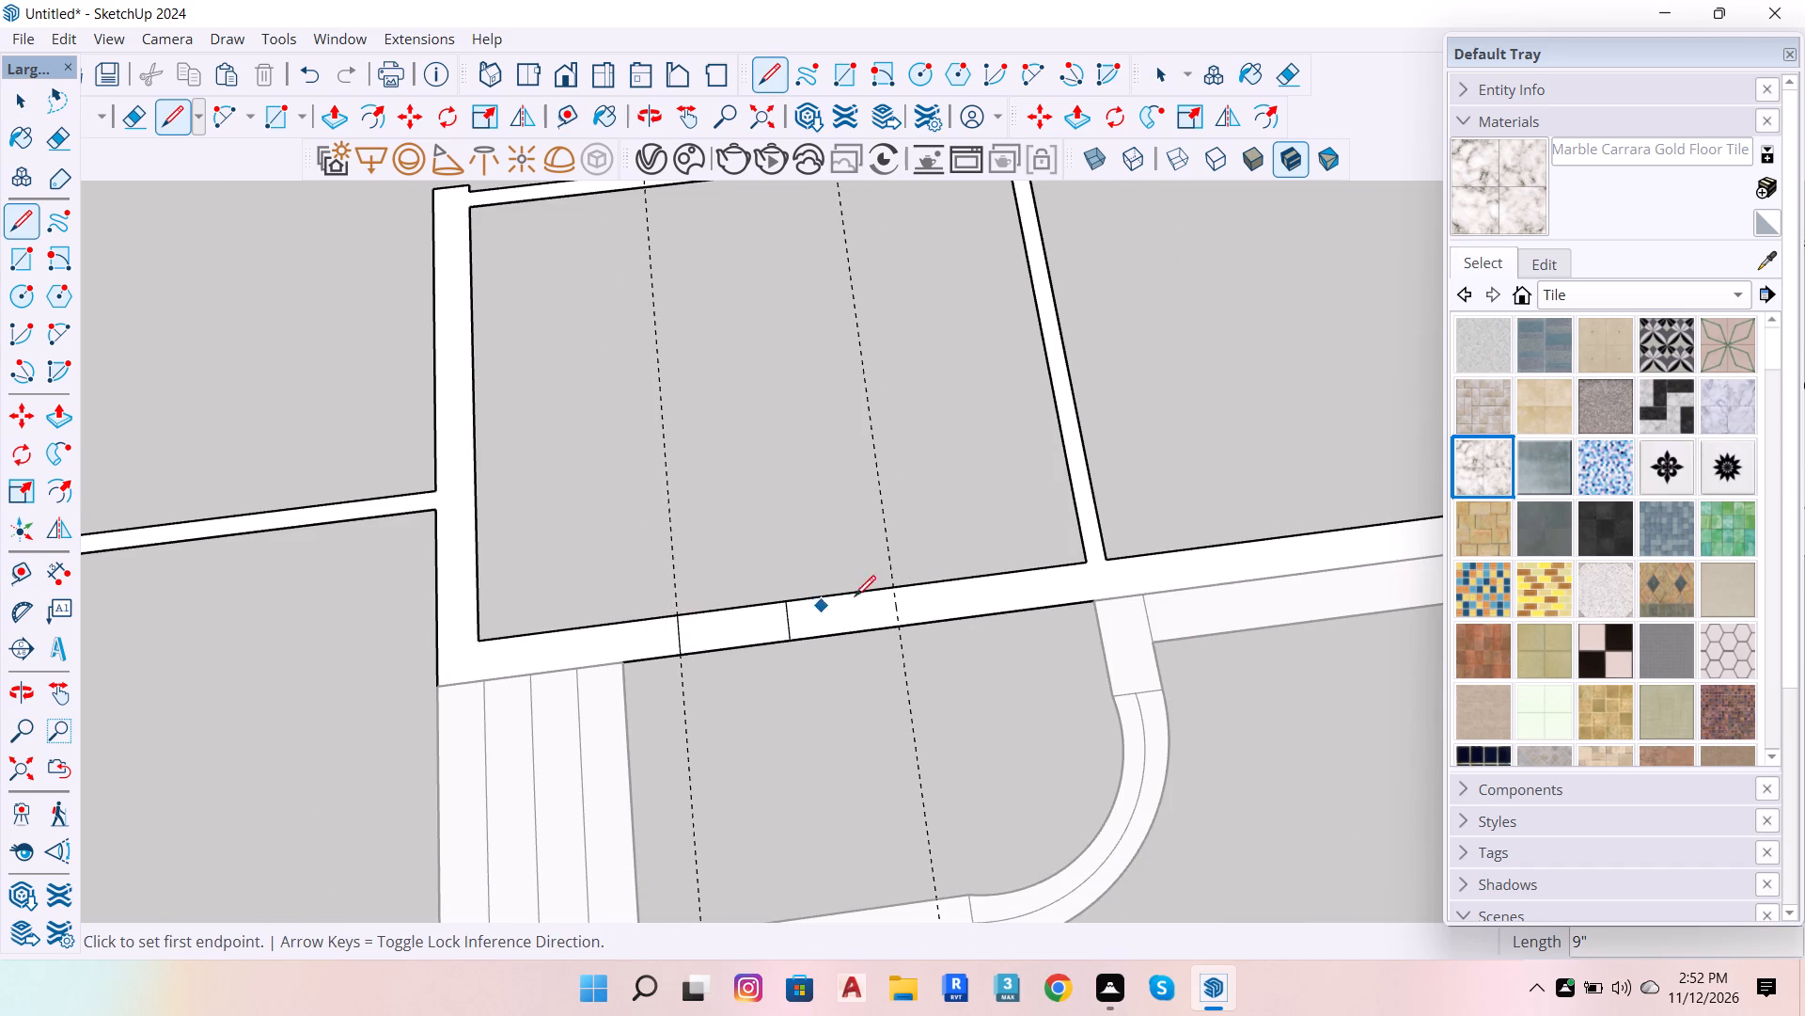
pyautogui.click(891, 588)
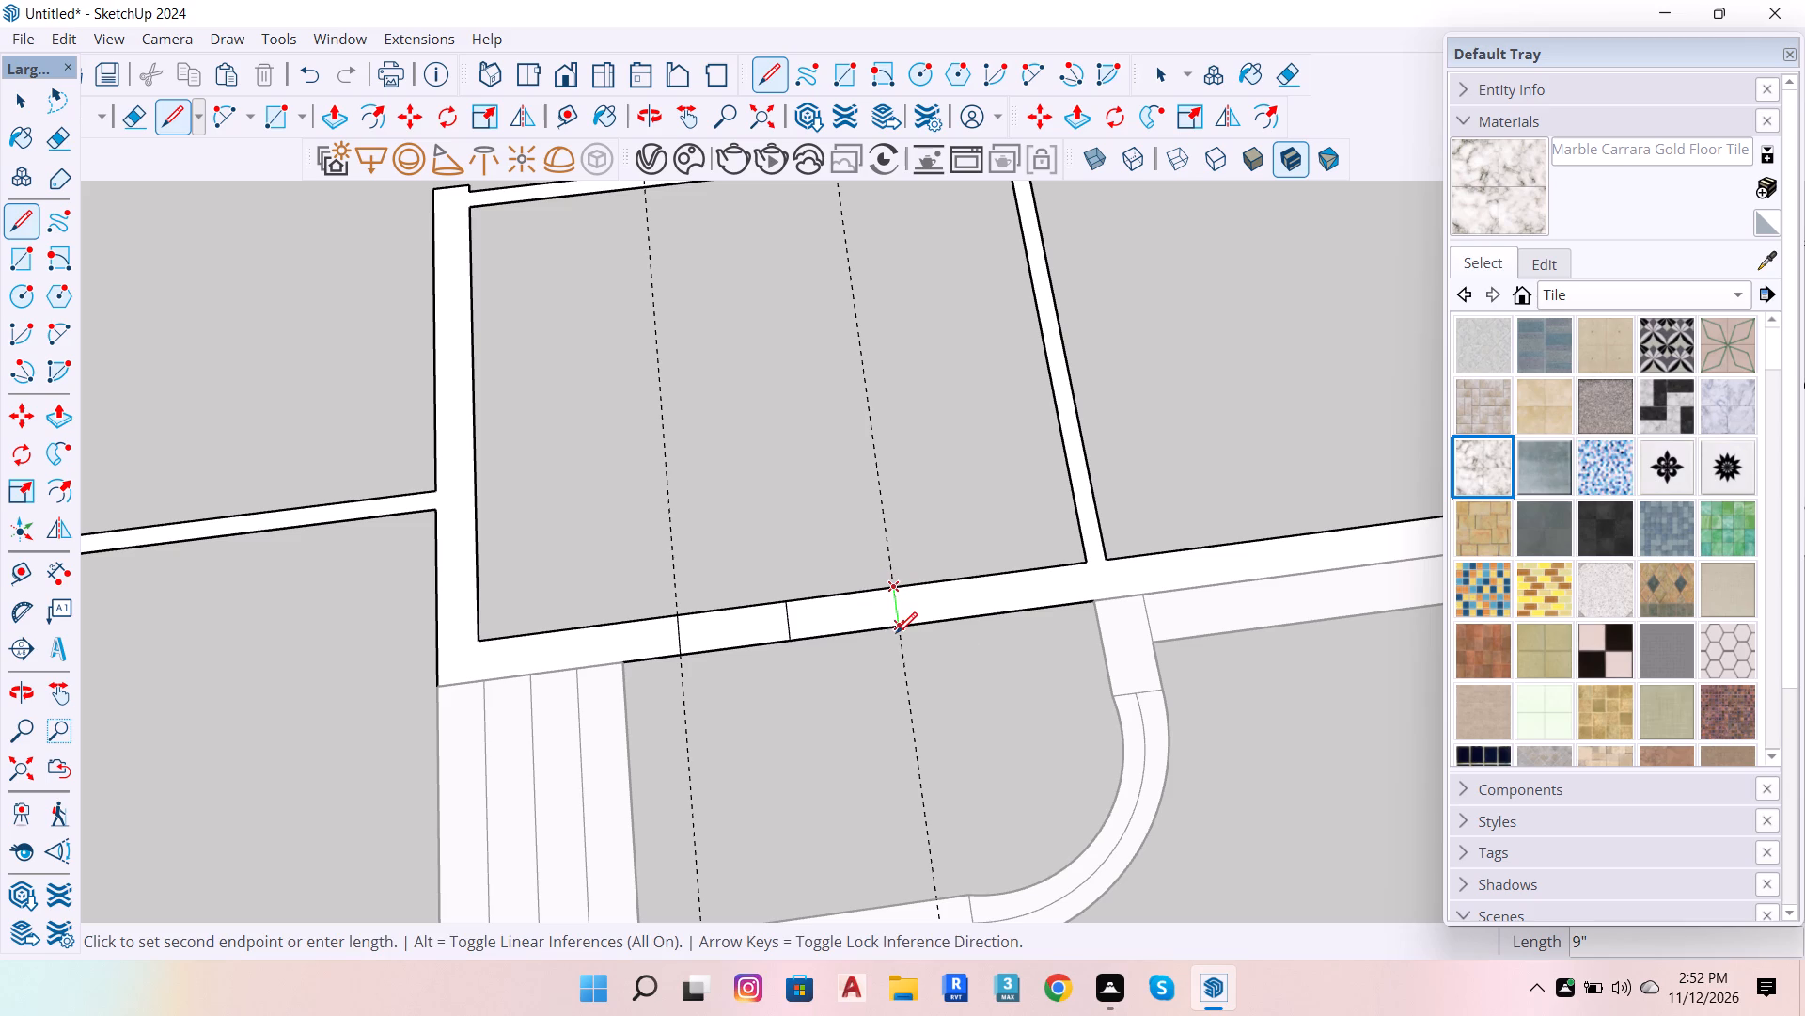
pyautogui.click(896, 633)
pyautogui.press('space')
# Erase the wall edges and midpoint line between the two marks to cut the opening behind the stairs.
pyautogui.press('e')
pyautogui.moveTo(859, 629); pyautogui.dragTo(764, 627)
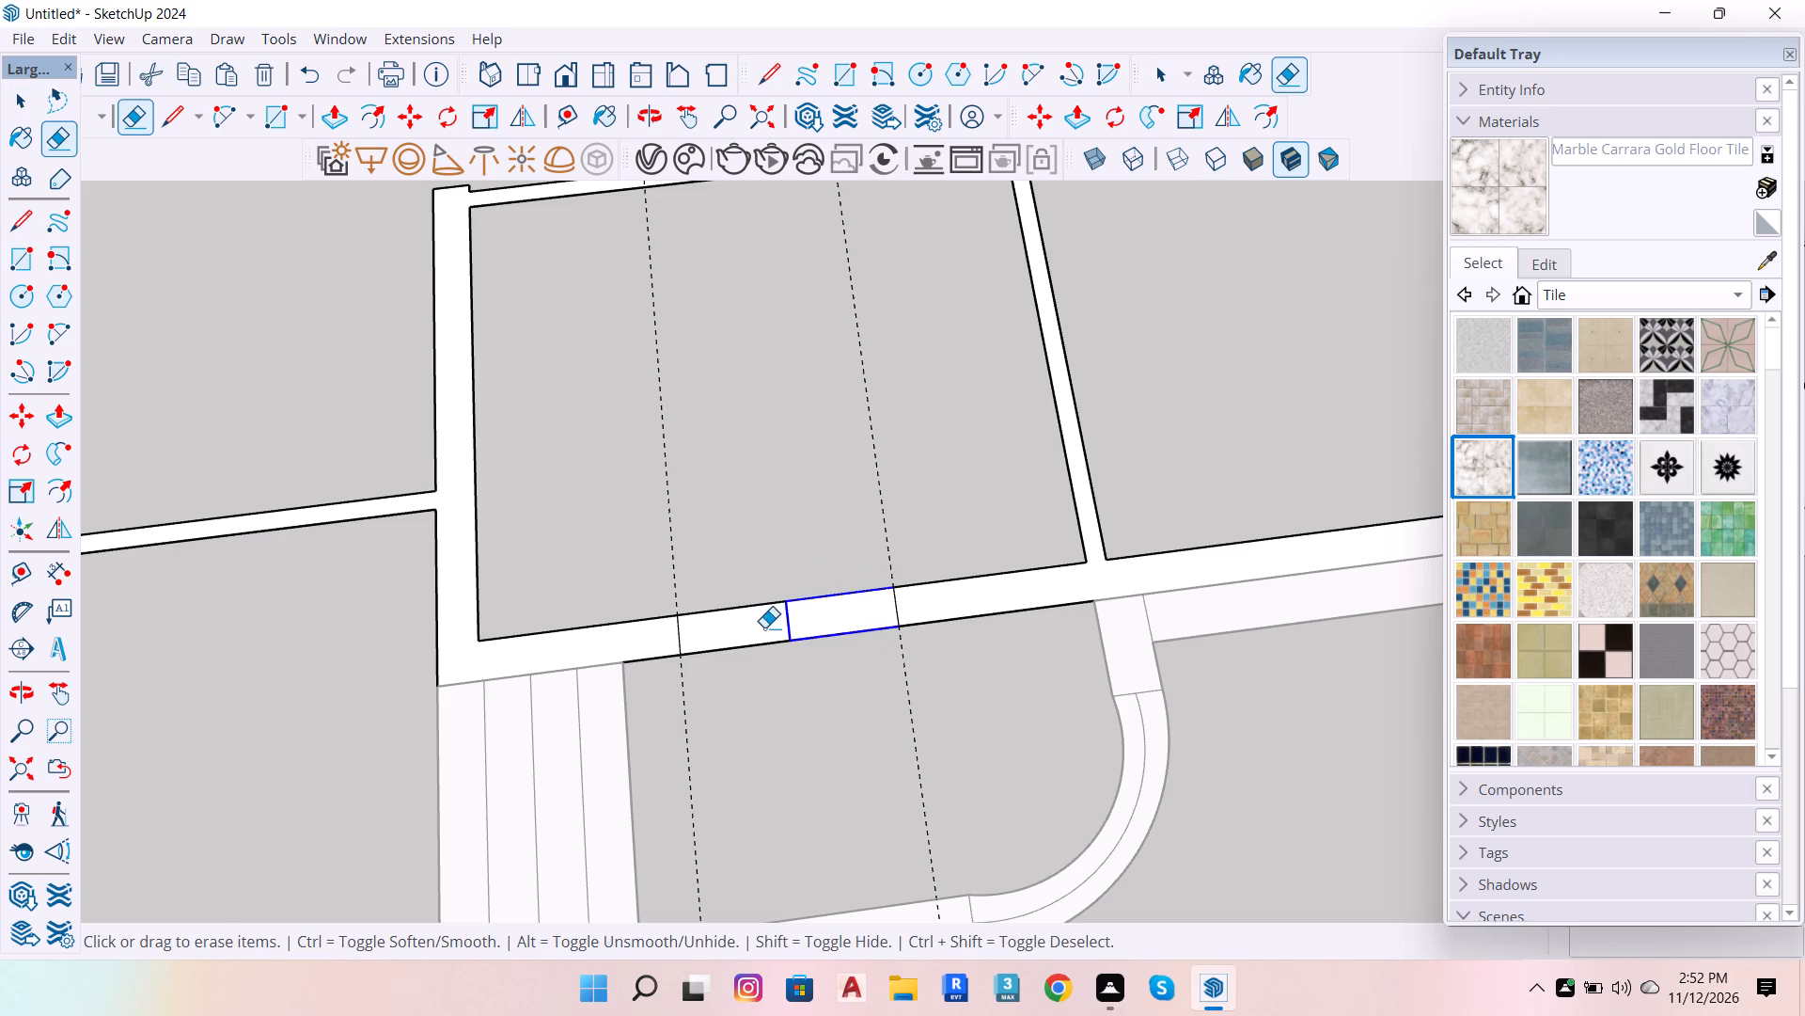
pyautogui.moveTo(764, 627); pyautogui.dragTo(778, 593)
# Erase the two guides used for the opening behind the stairs.
pyautogui.scroll(-13, 853, 754)
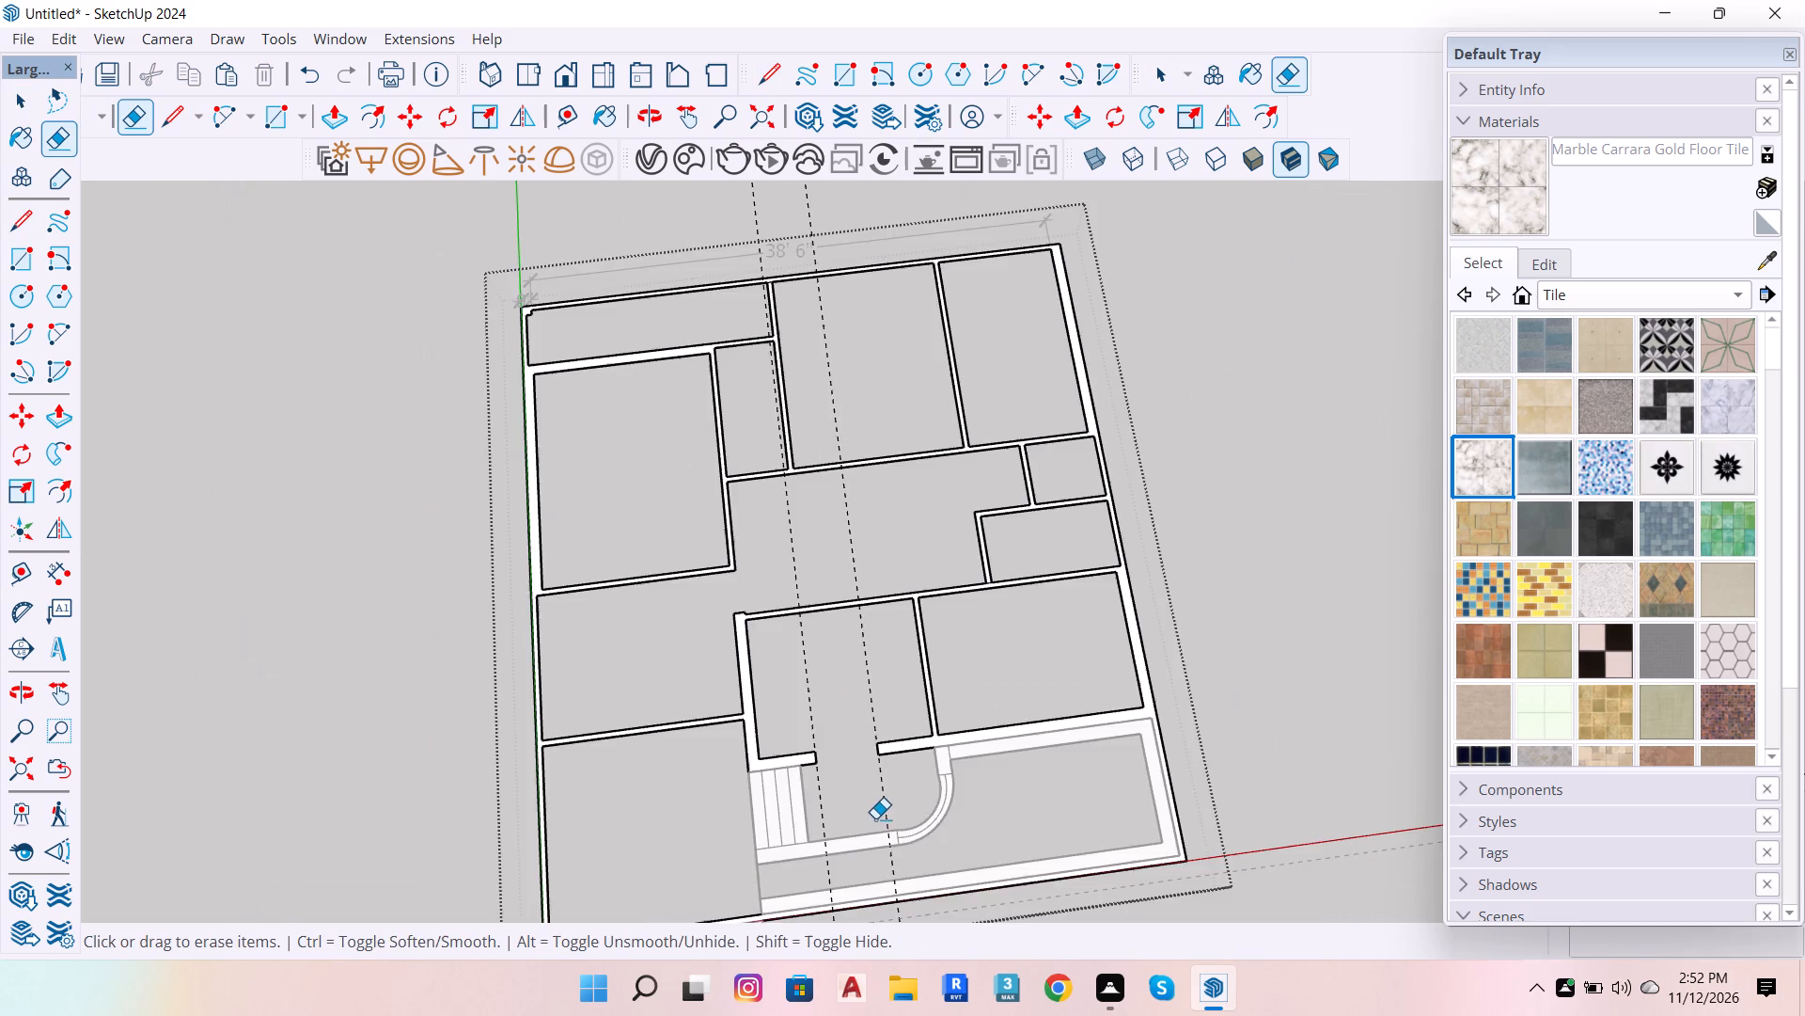
pyautogui.scroll(-1, 875, 818)
pyautogui.scroll(4, 910, 676)
pyautogui.moveTo(898, 675); pyautogui.dragTo(727, 720)
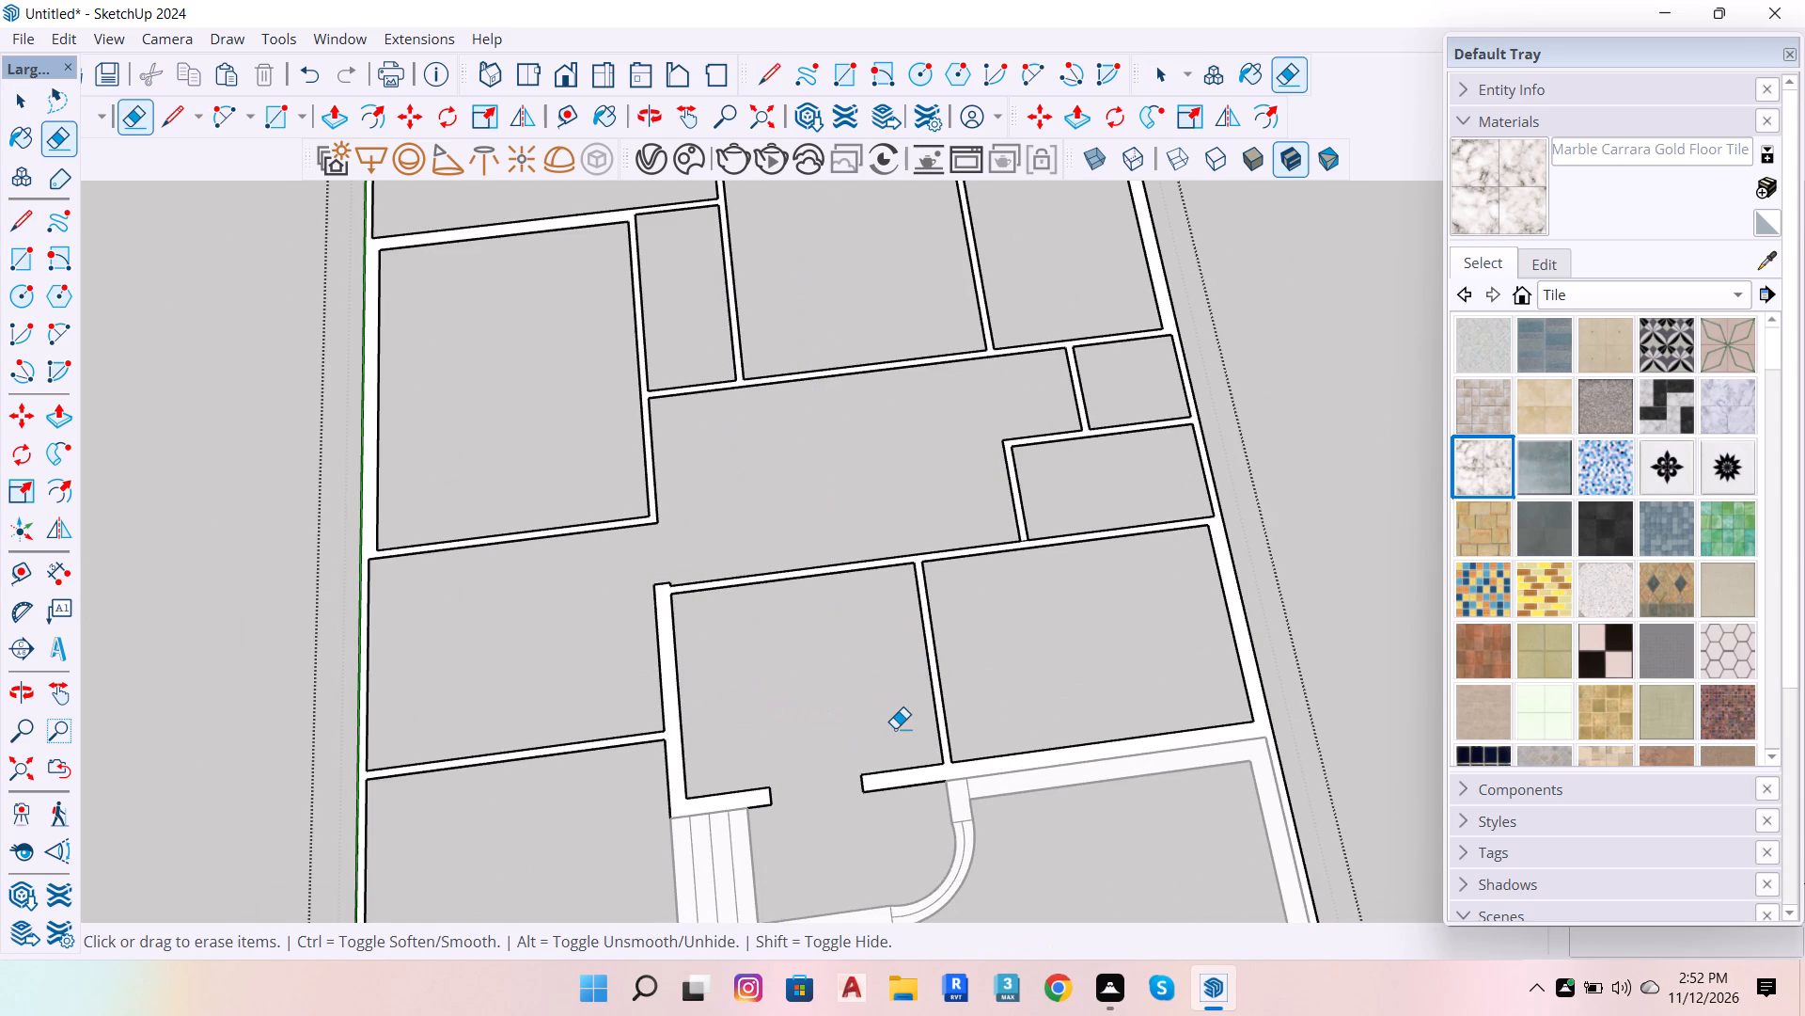
pyautogui.press('space')
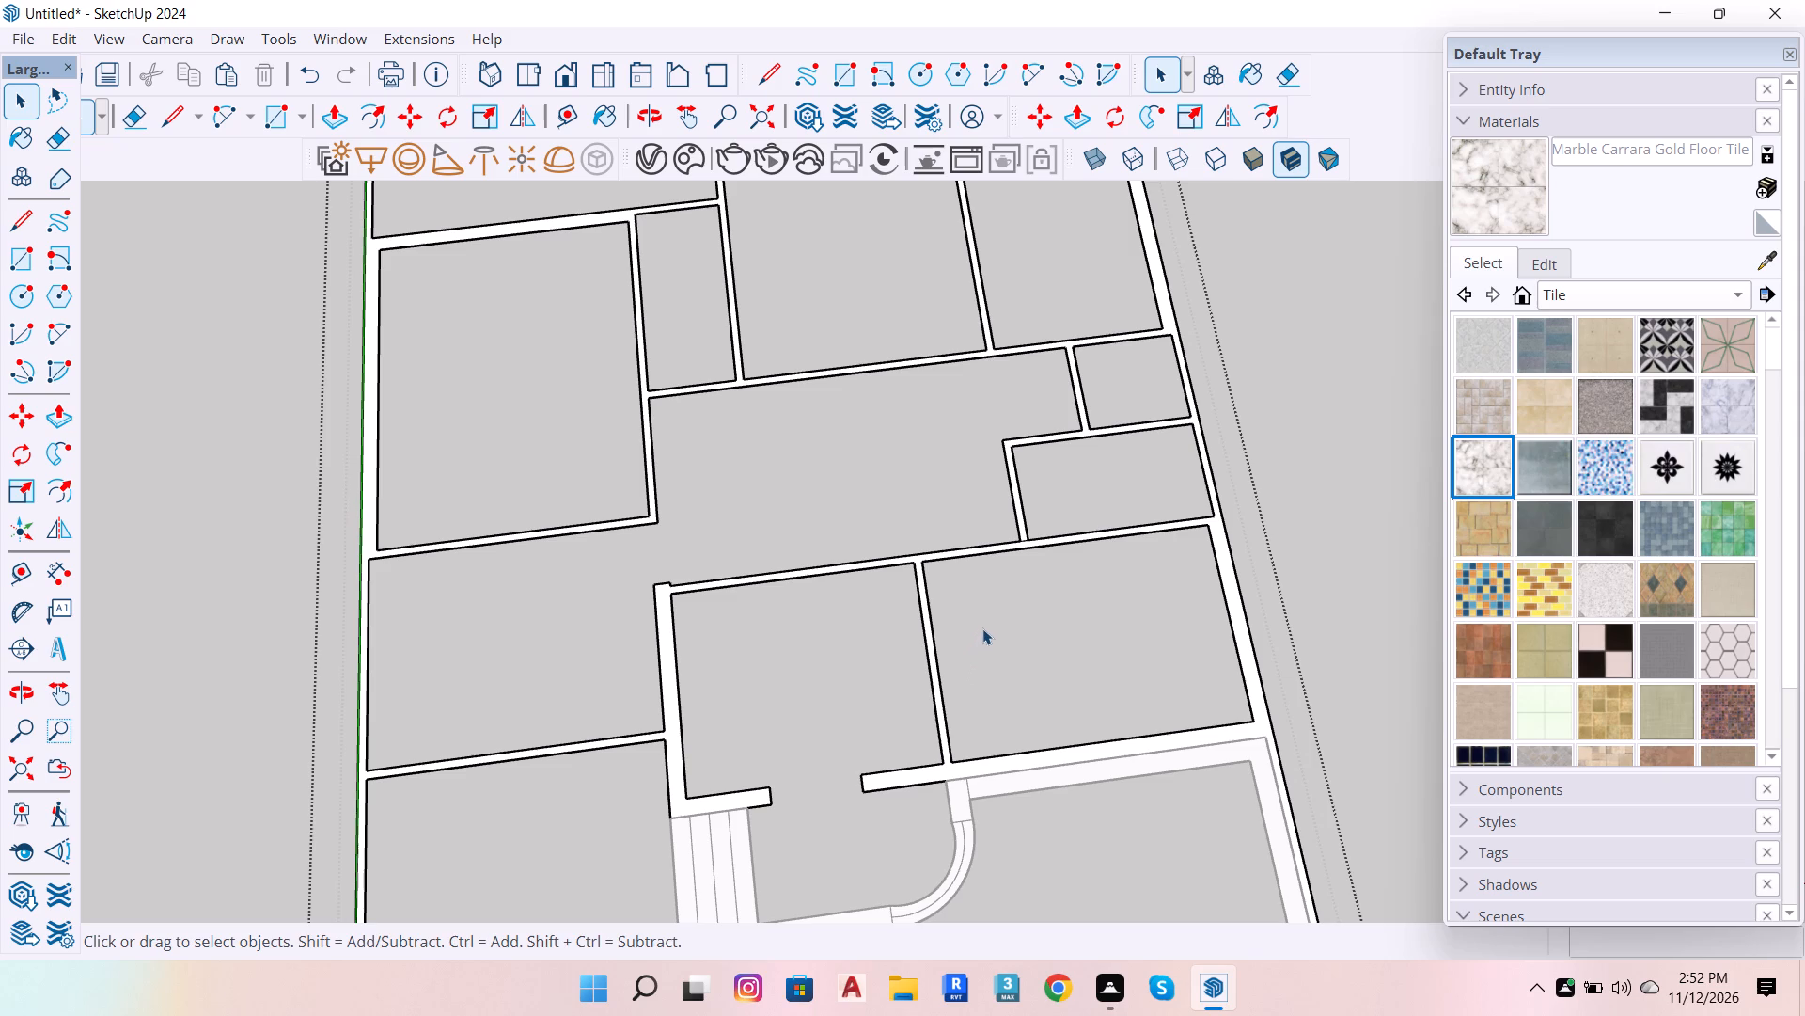
# In the room behind the stairs, place a guide 6" from the partition with the neighbouring room and another 3' beyond it.
pyautogui.press('t')
pyautogui.scroll(5, 896, 577)
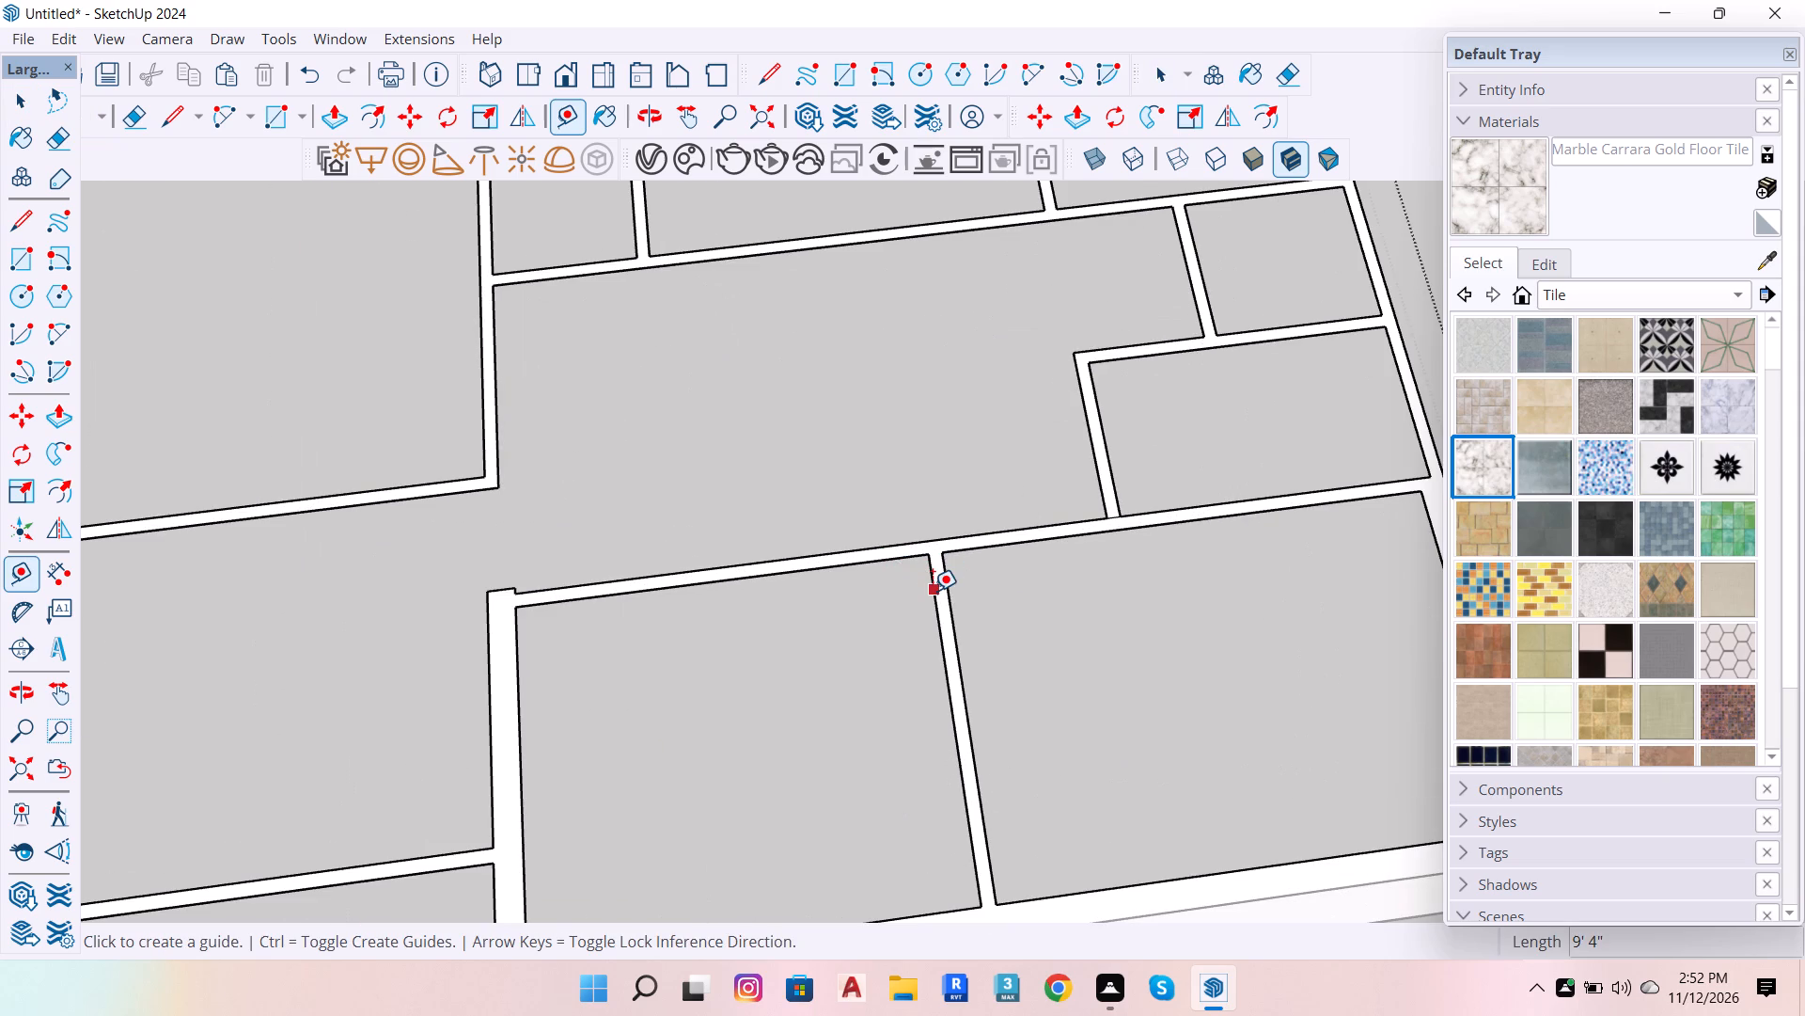
pyautogui.click(933, 591)
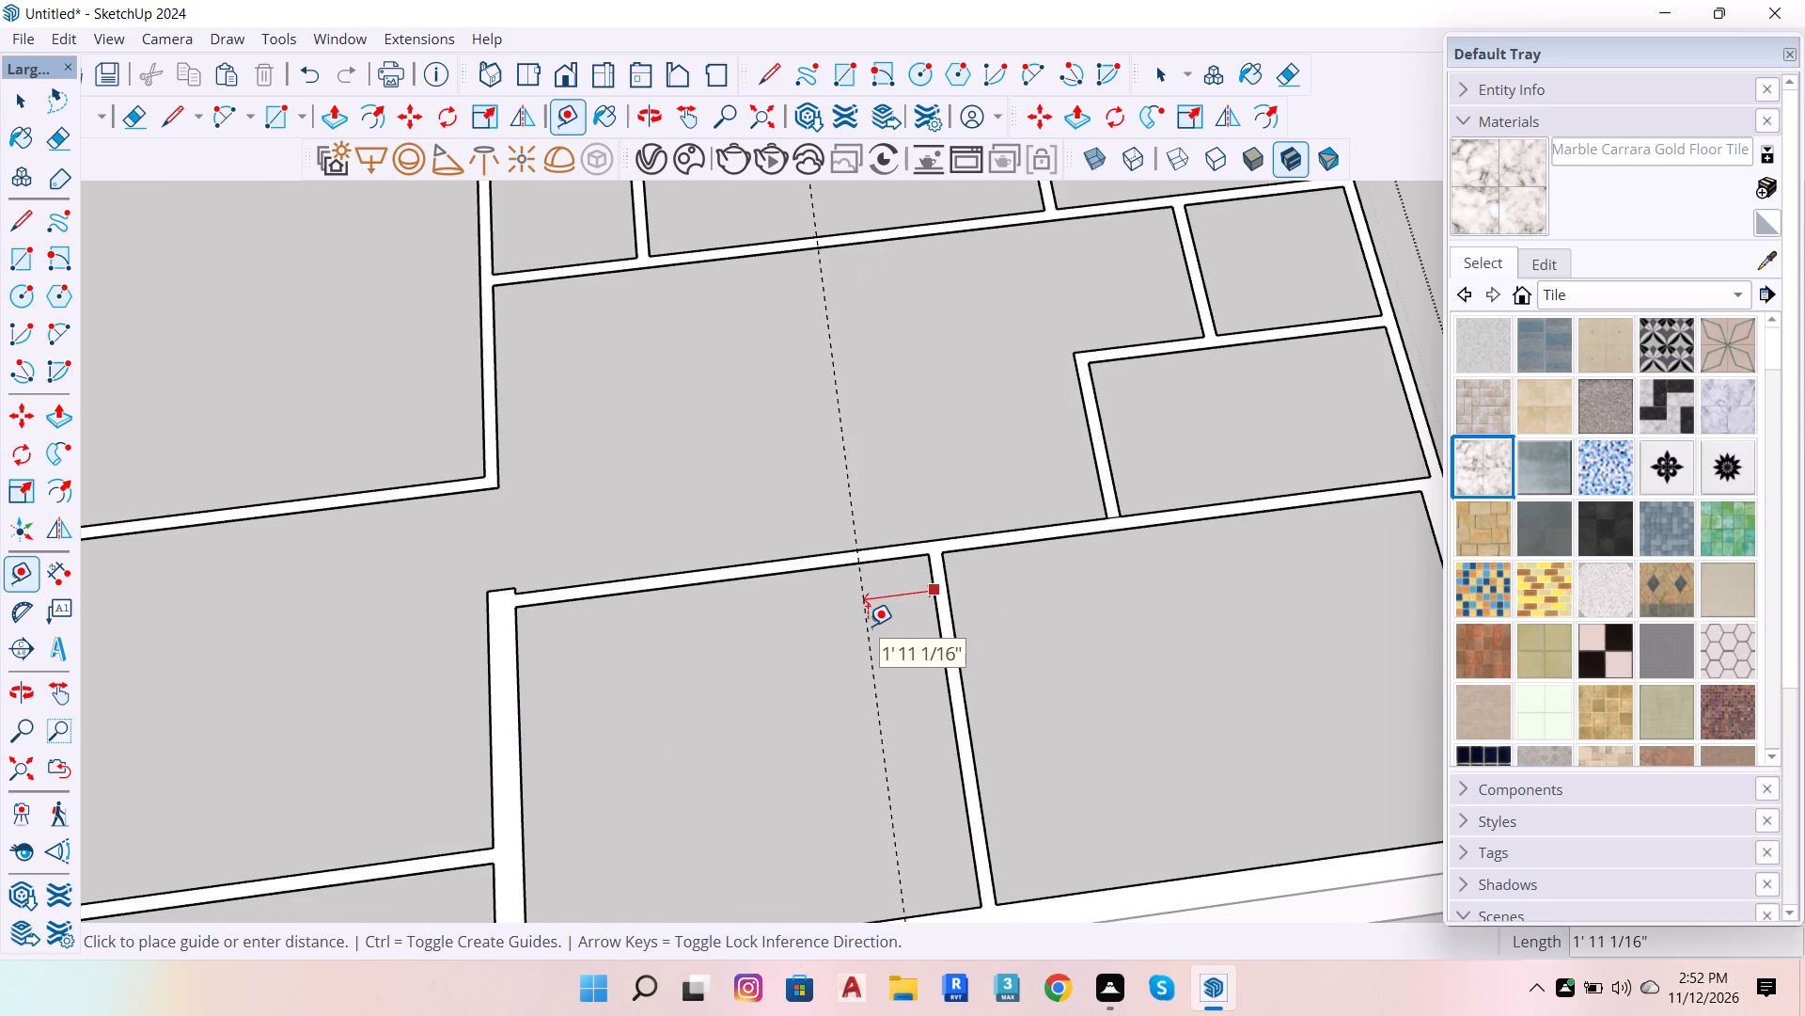
pyautogui.press('6')
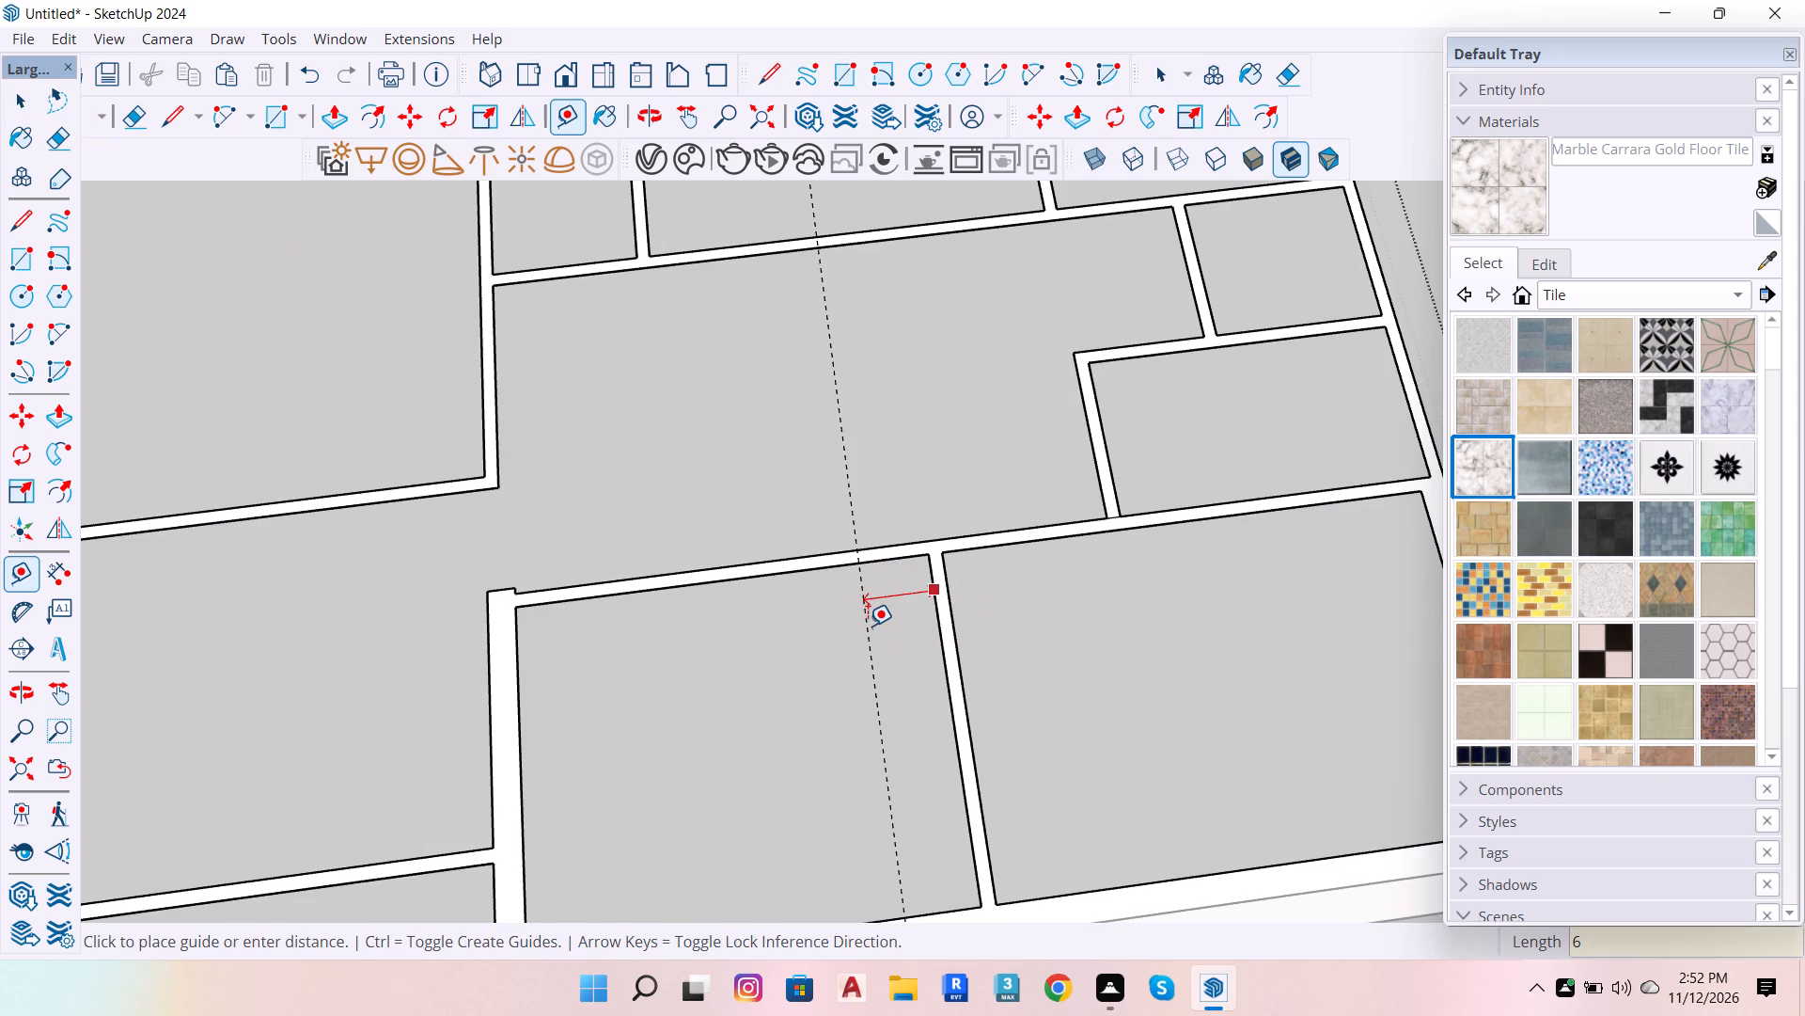
pyautogui.press('Return')
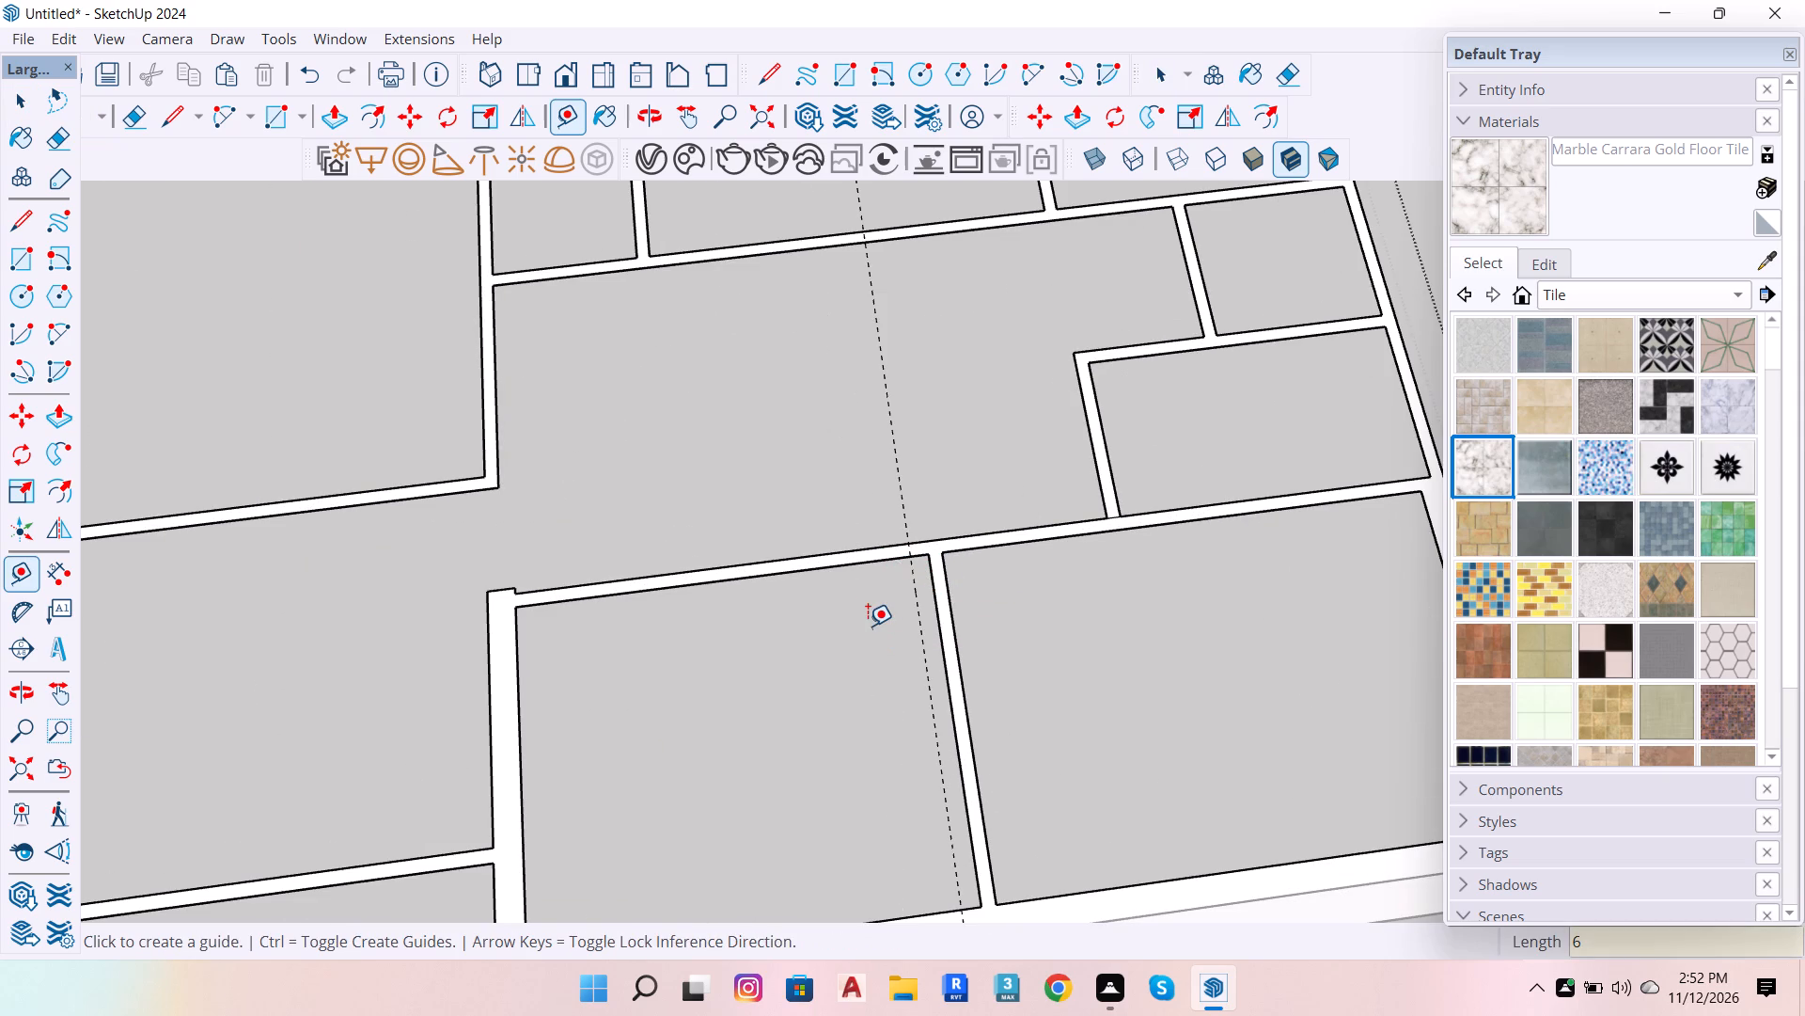
pyautogui.click(921, 618)
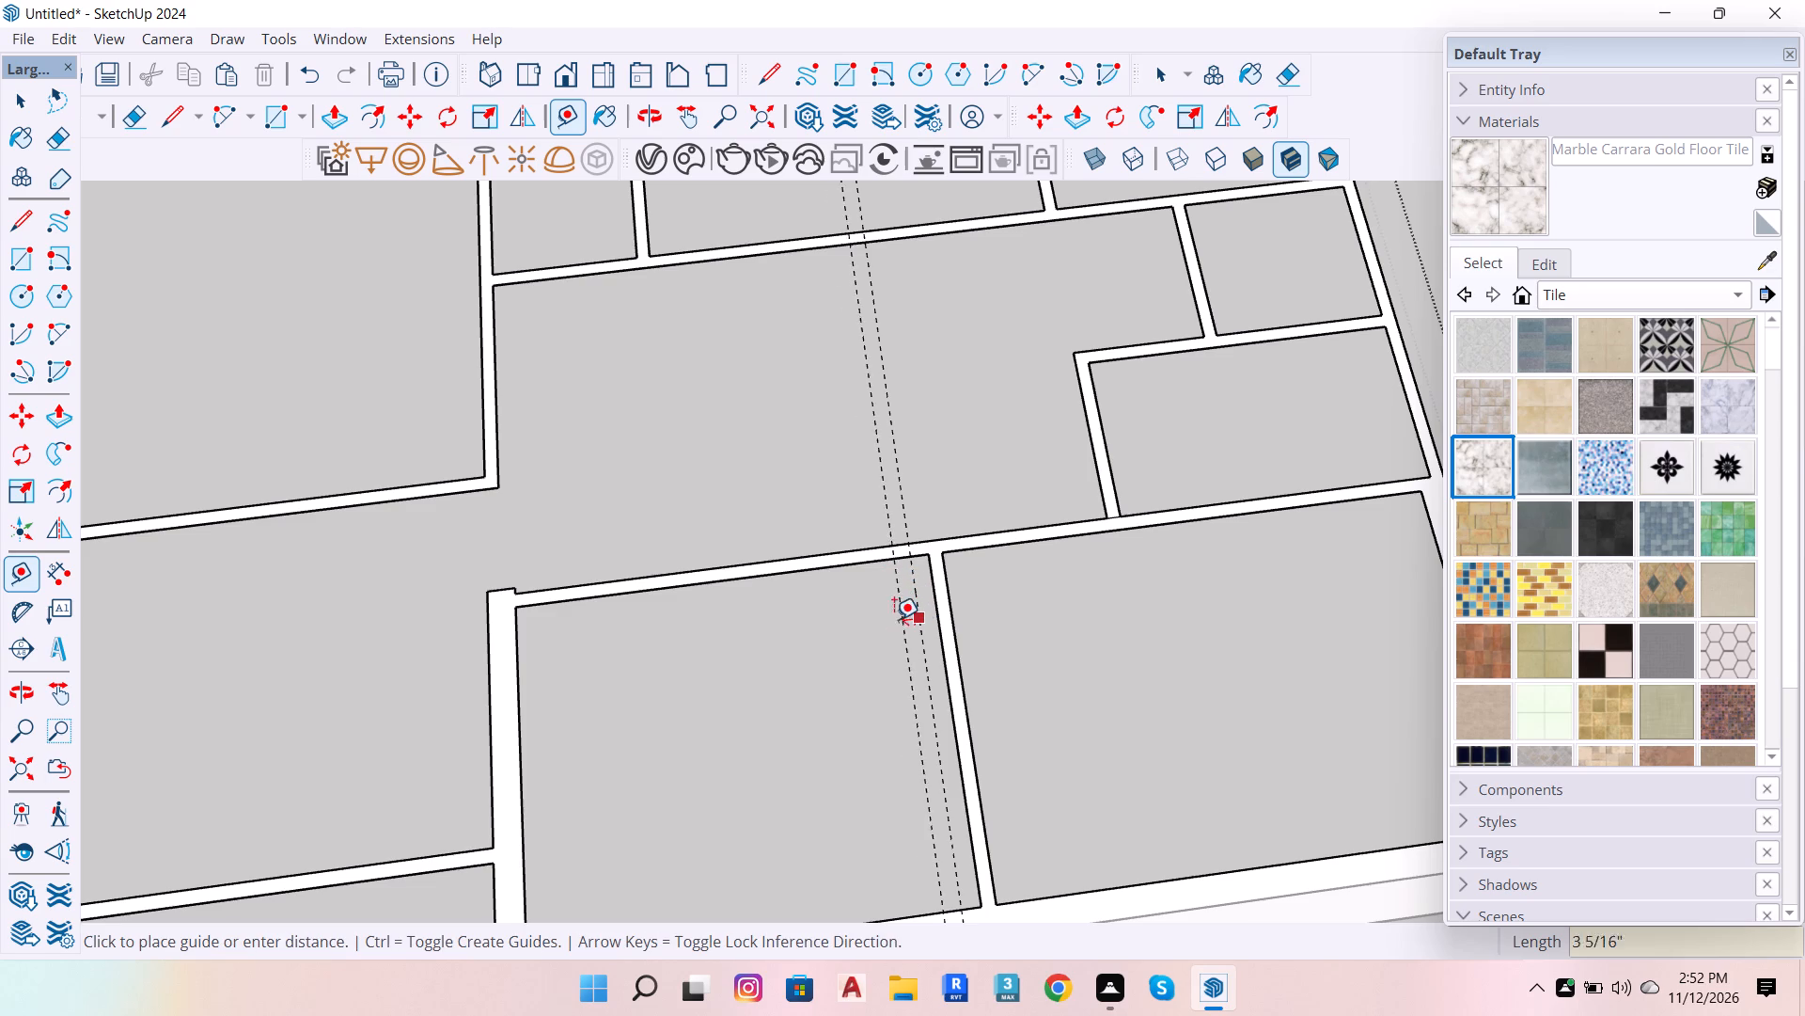
pyautogui.write("3'")
pyautogui.press('Return')
# In the neighbouring room, place a guide 4" from the same partition's other face and another 3' beyond it.
pyautogui.scroll(-5, 836, 750)
pyautogui.scroll(5, 967, 654)
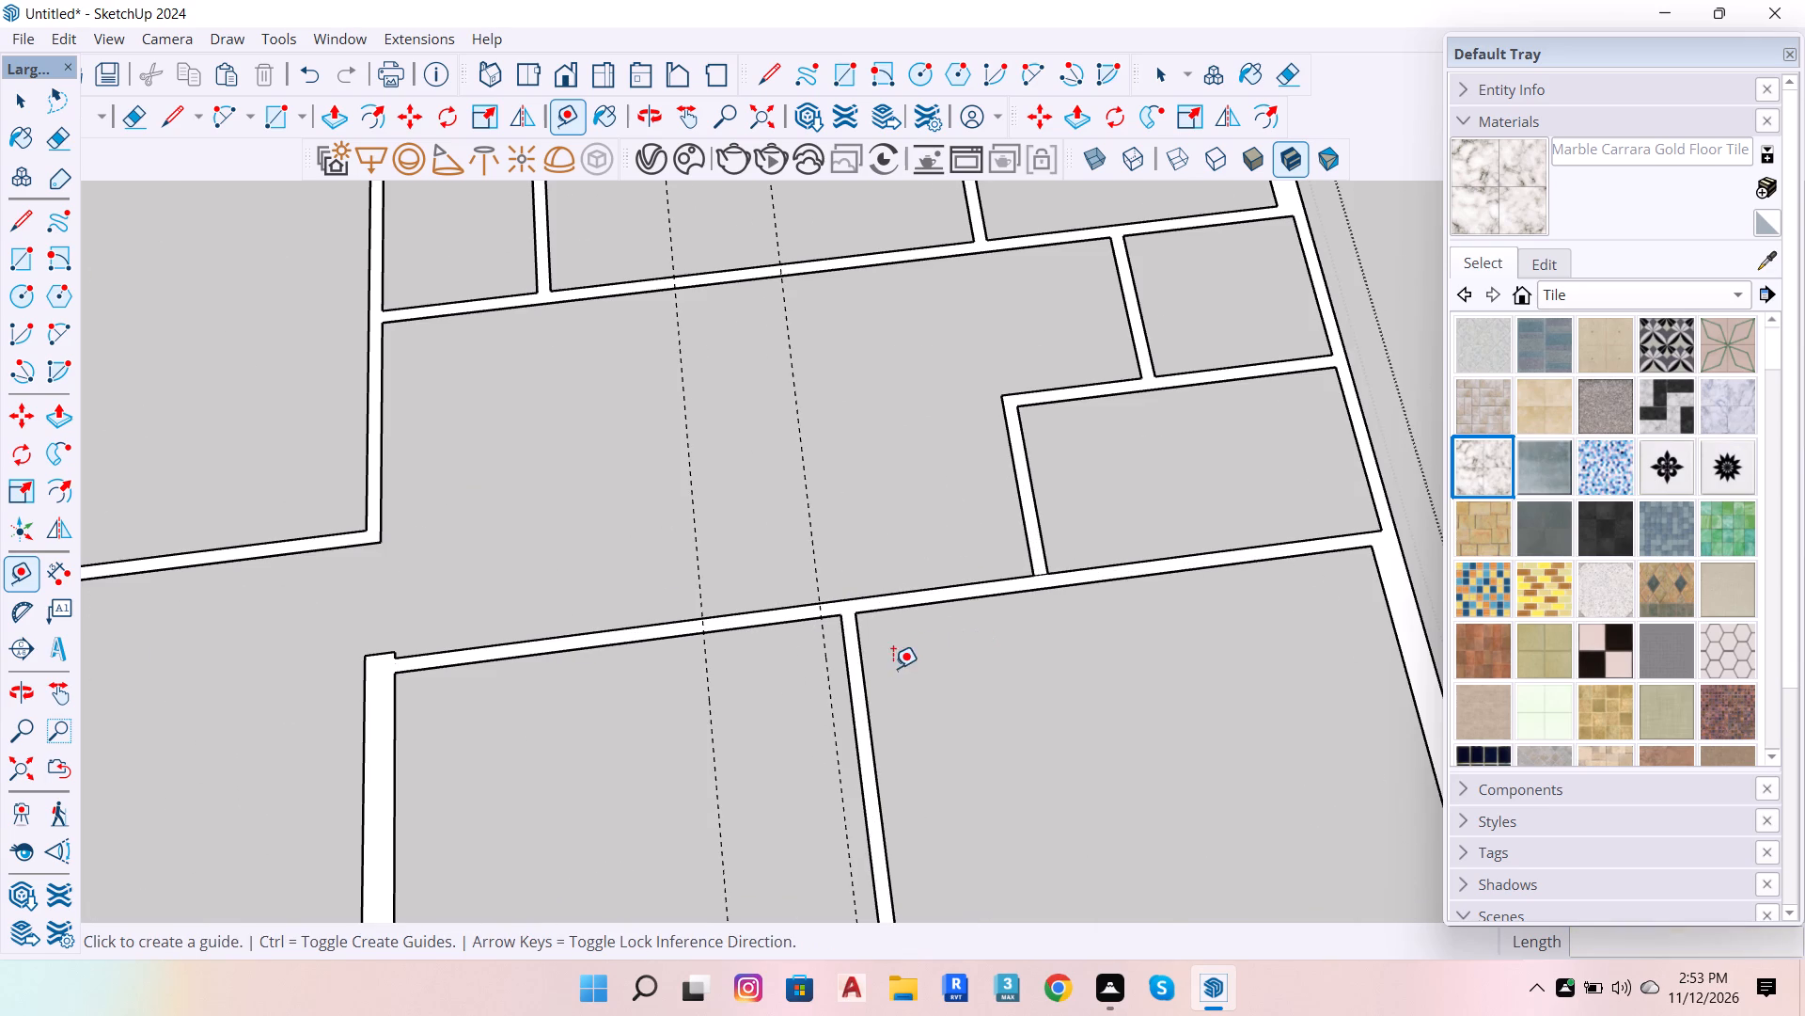
pyautogui.click(860, 669)
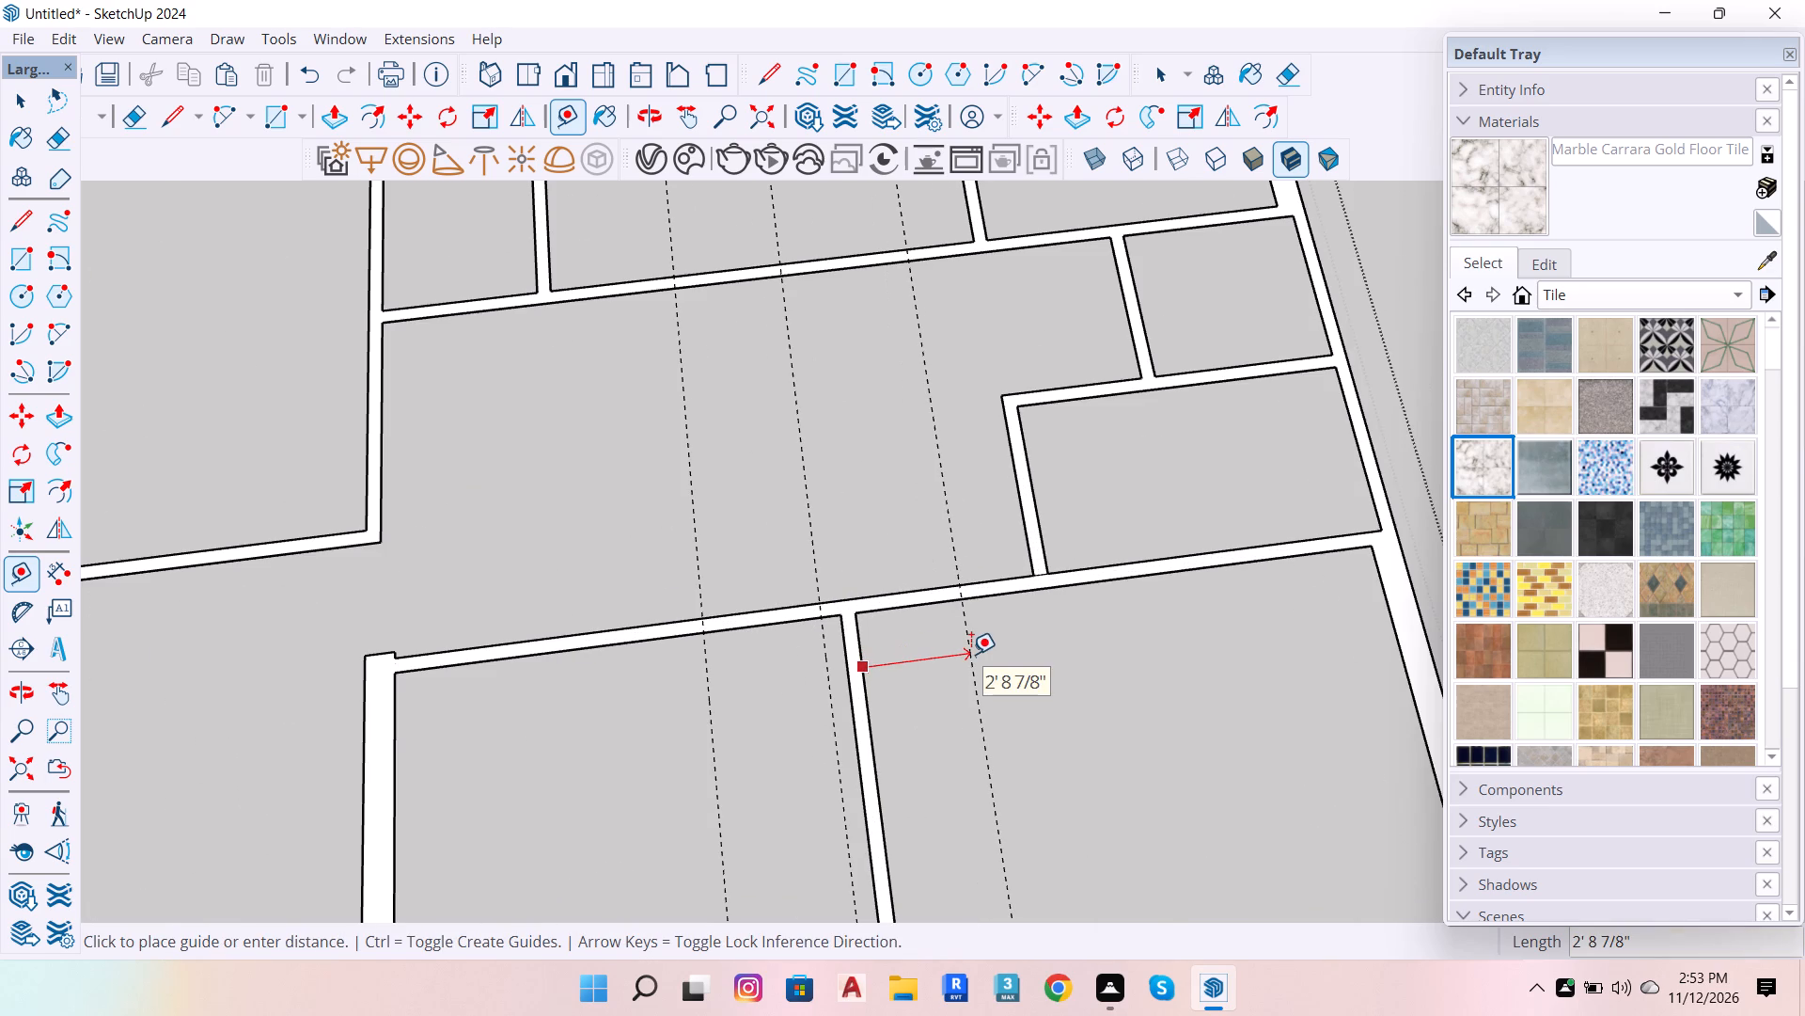
pyautogui.press('4')
pyautogui.press('Return')
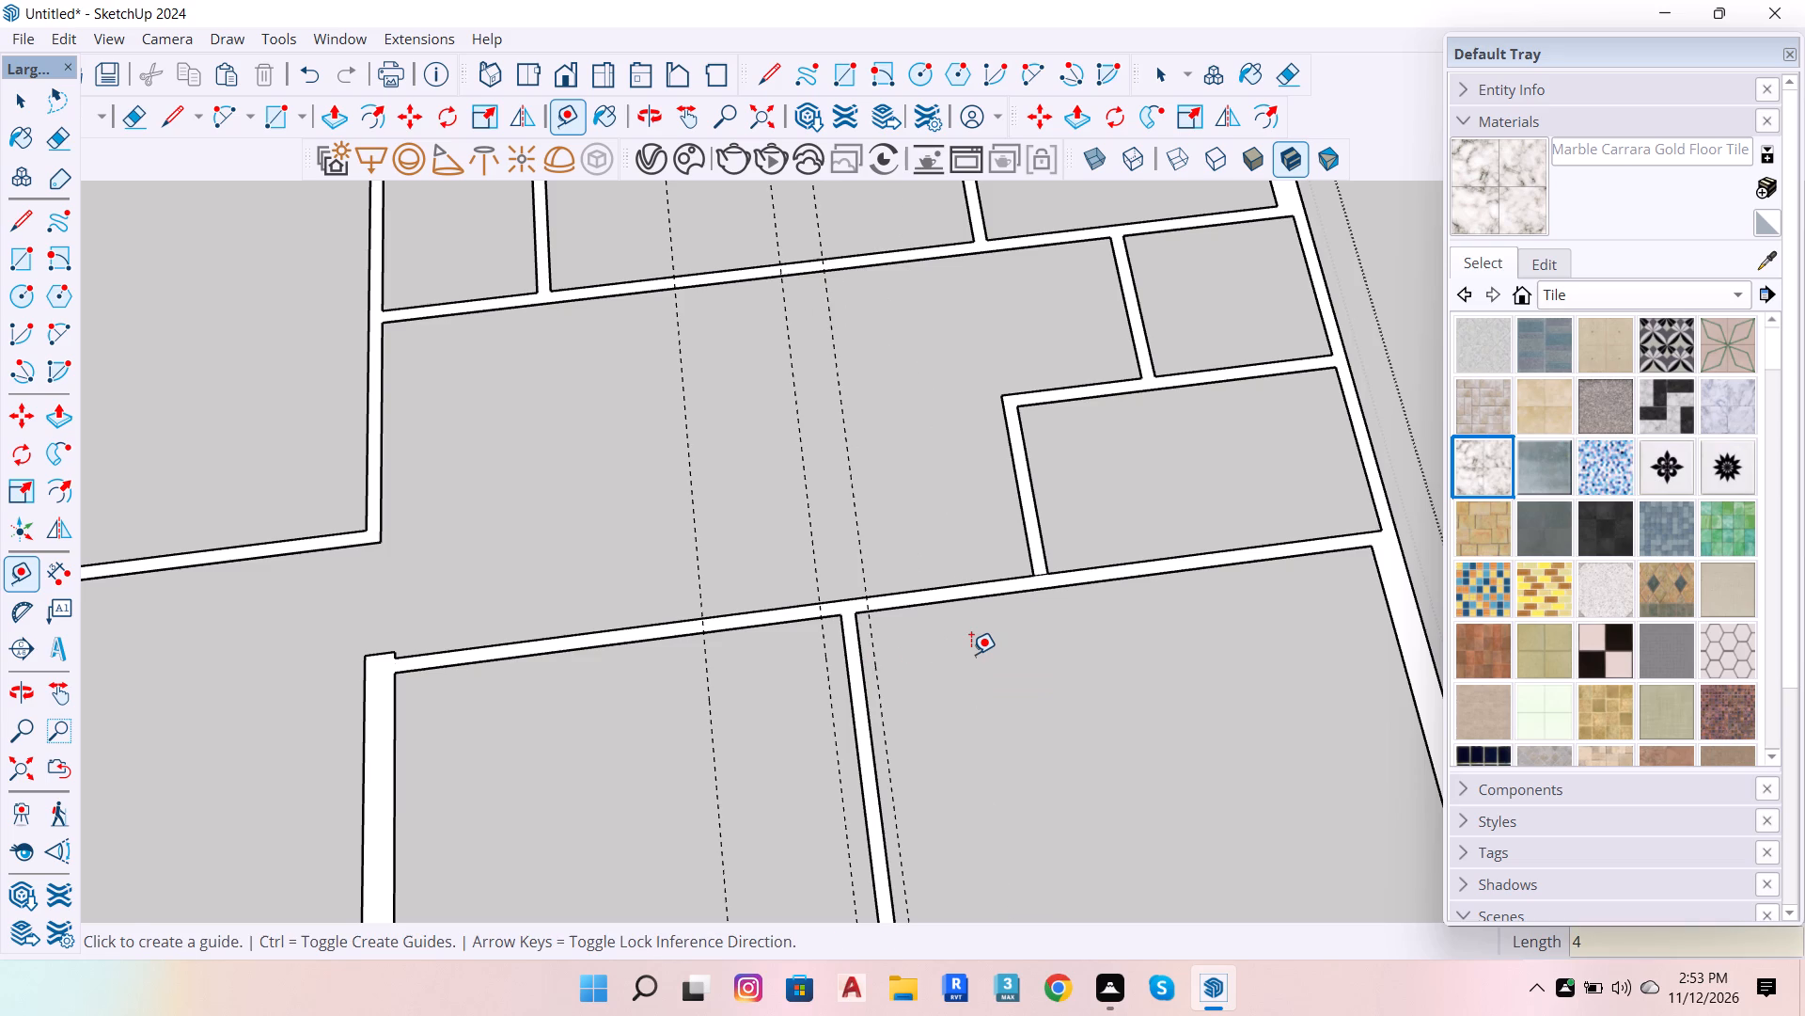
pyautogui.click(869, 645)
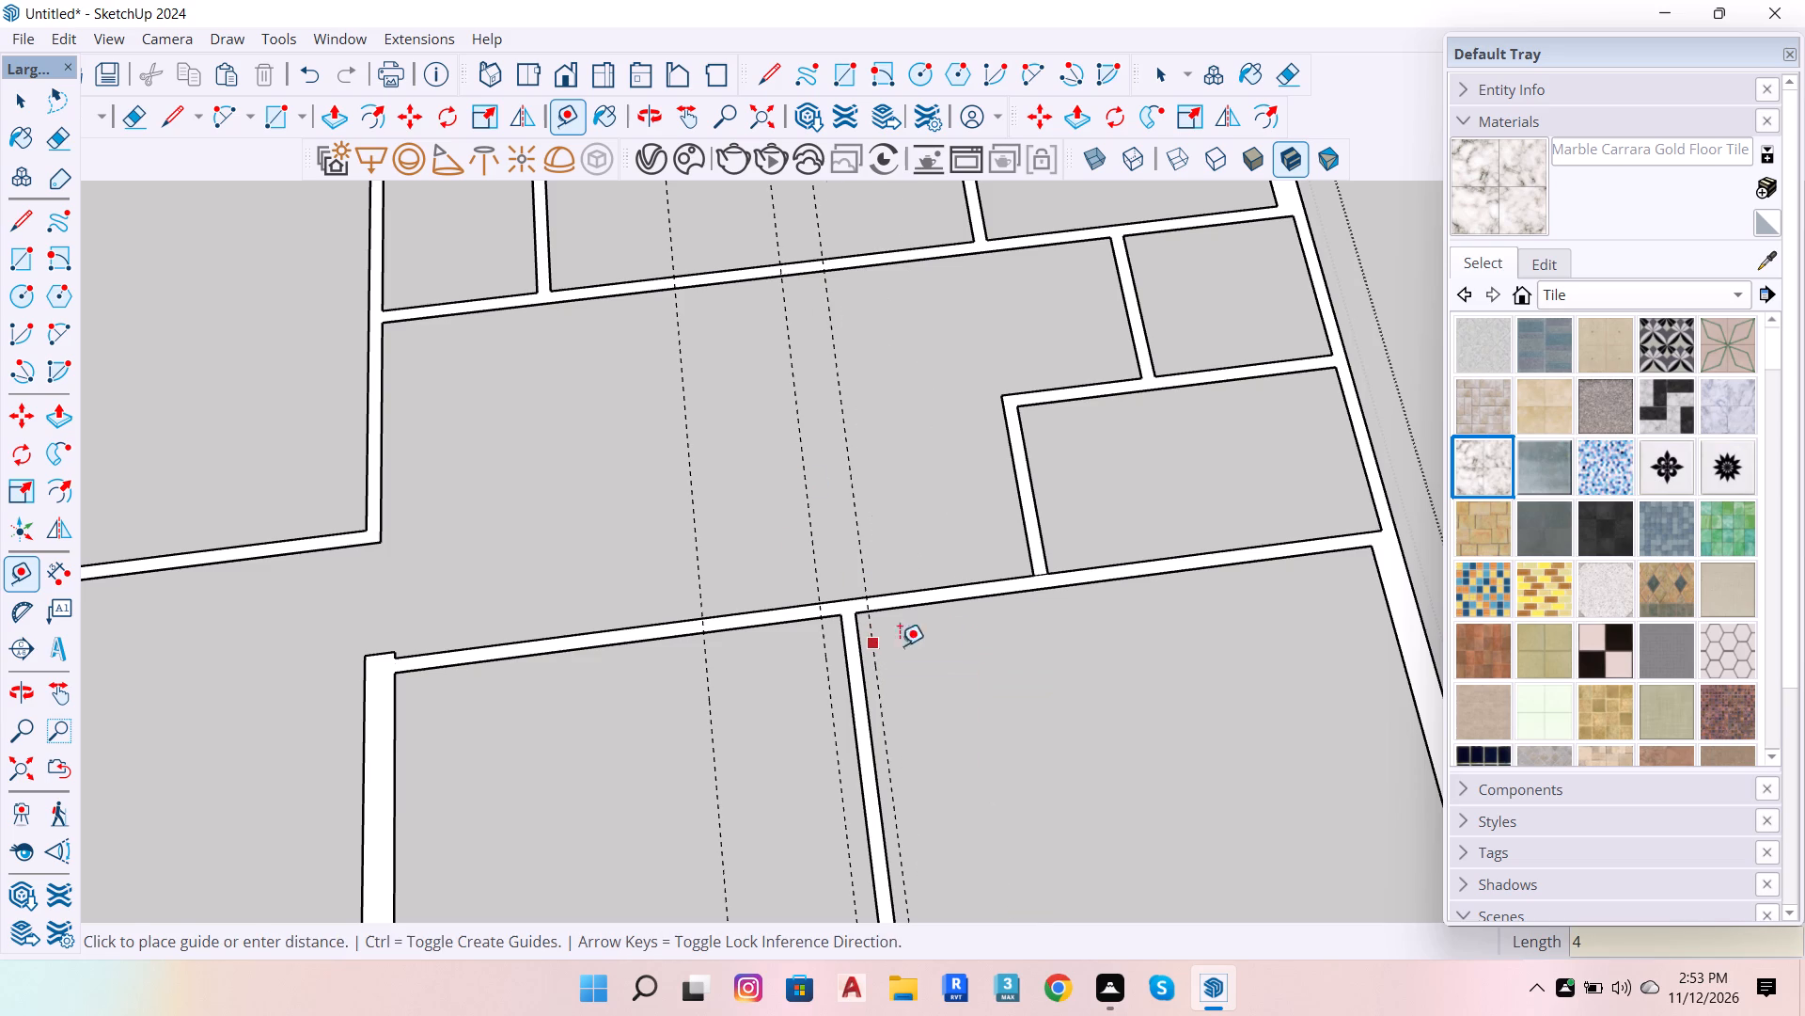
pyautogui.write("3'")
pyautogui.press('Return')
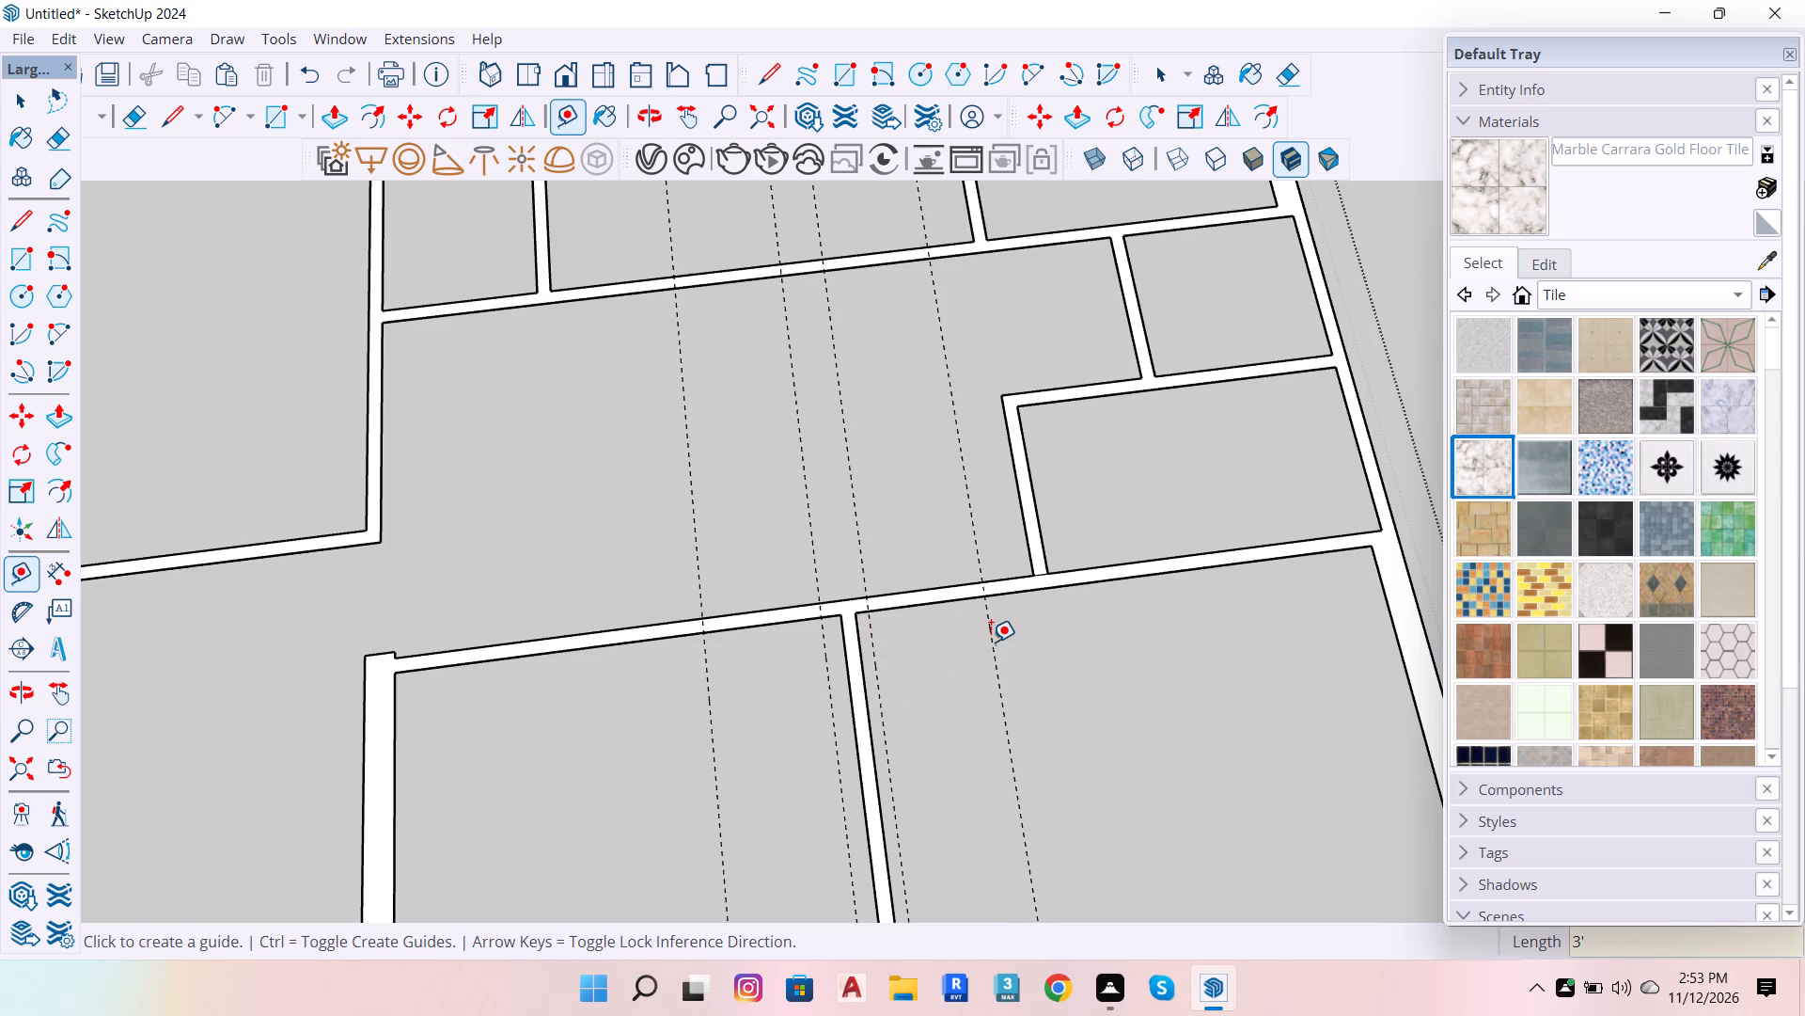
# Erase the short edge across the junction where the larger corner room's side partition meets the long wall.
pyautogui.scroll(-6, 887, 716)
pyautogui.scroll(14, 1019, 650)
pyautogui.press('space')
pyautogui.scroll(3, 958, 639)
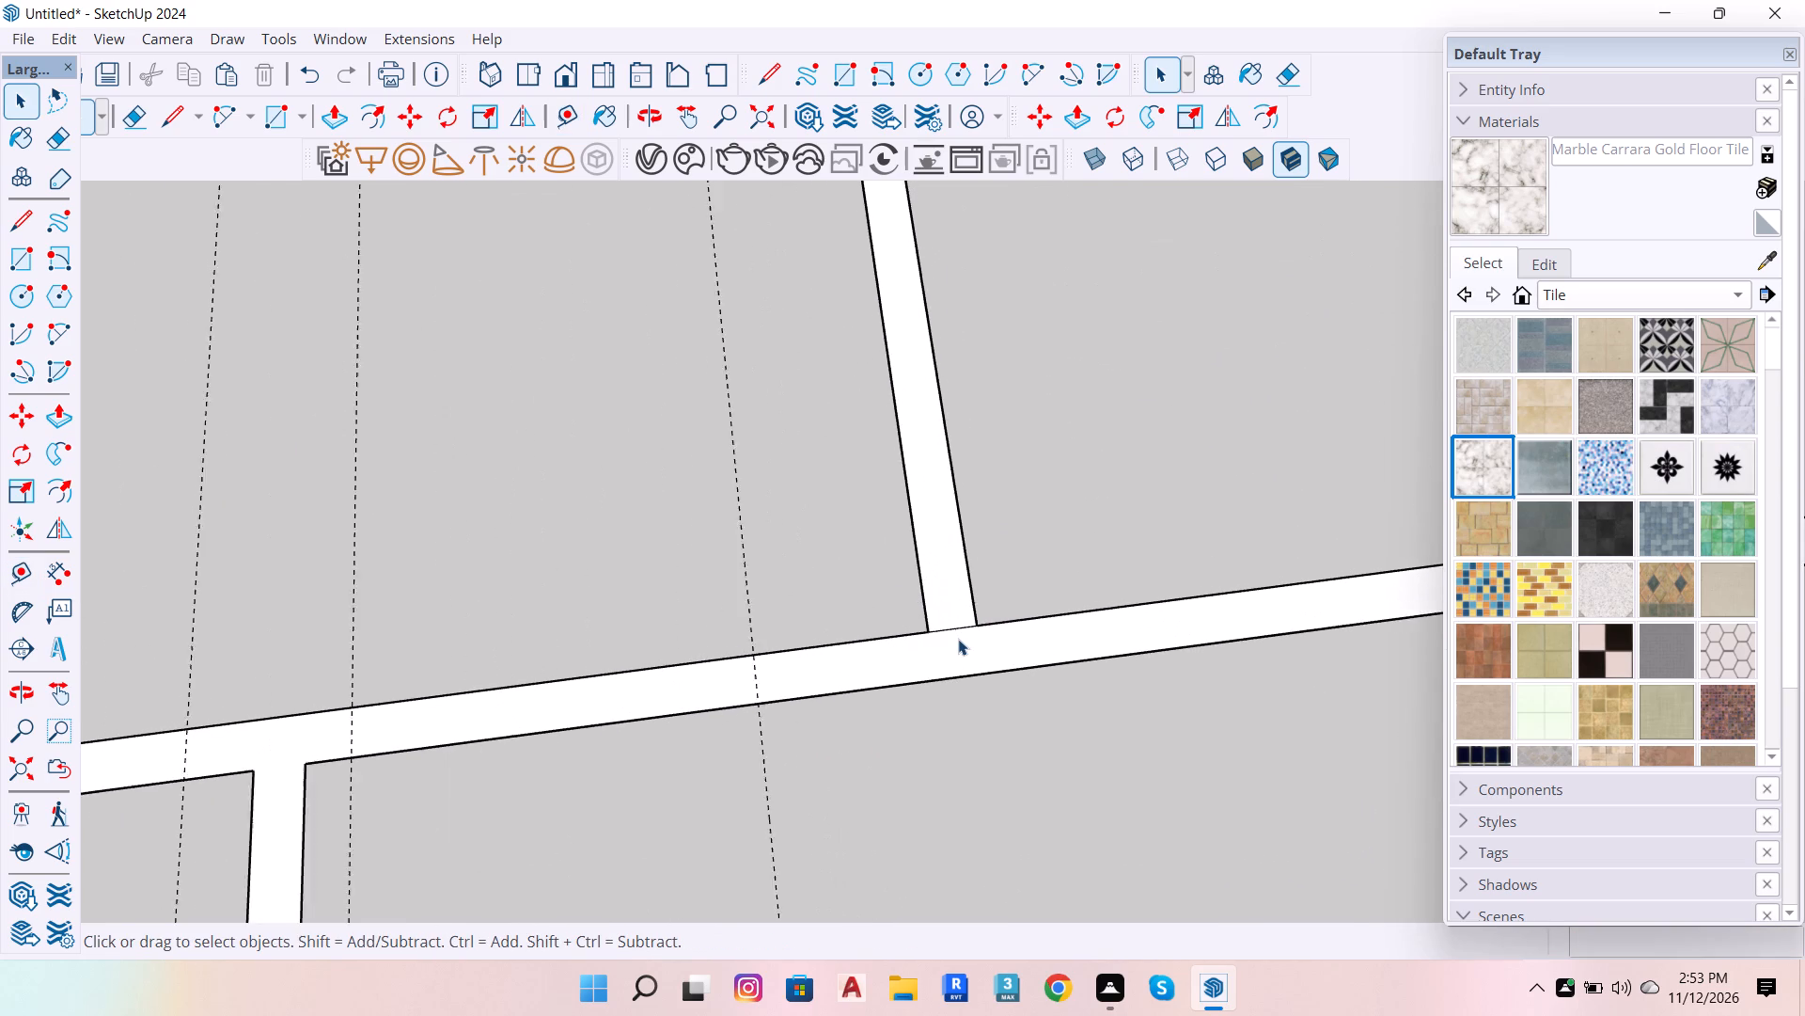
pyautogui.scroll(2, 958, 639)
pyautogui.click(958, 620)
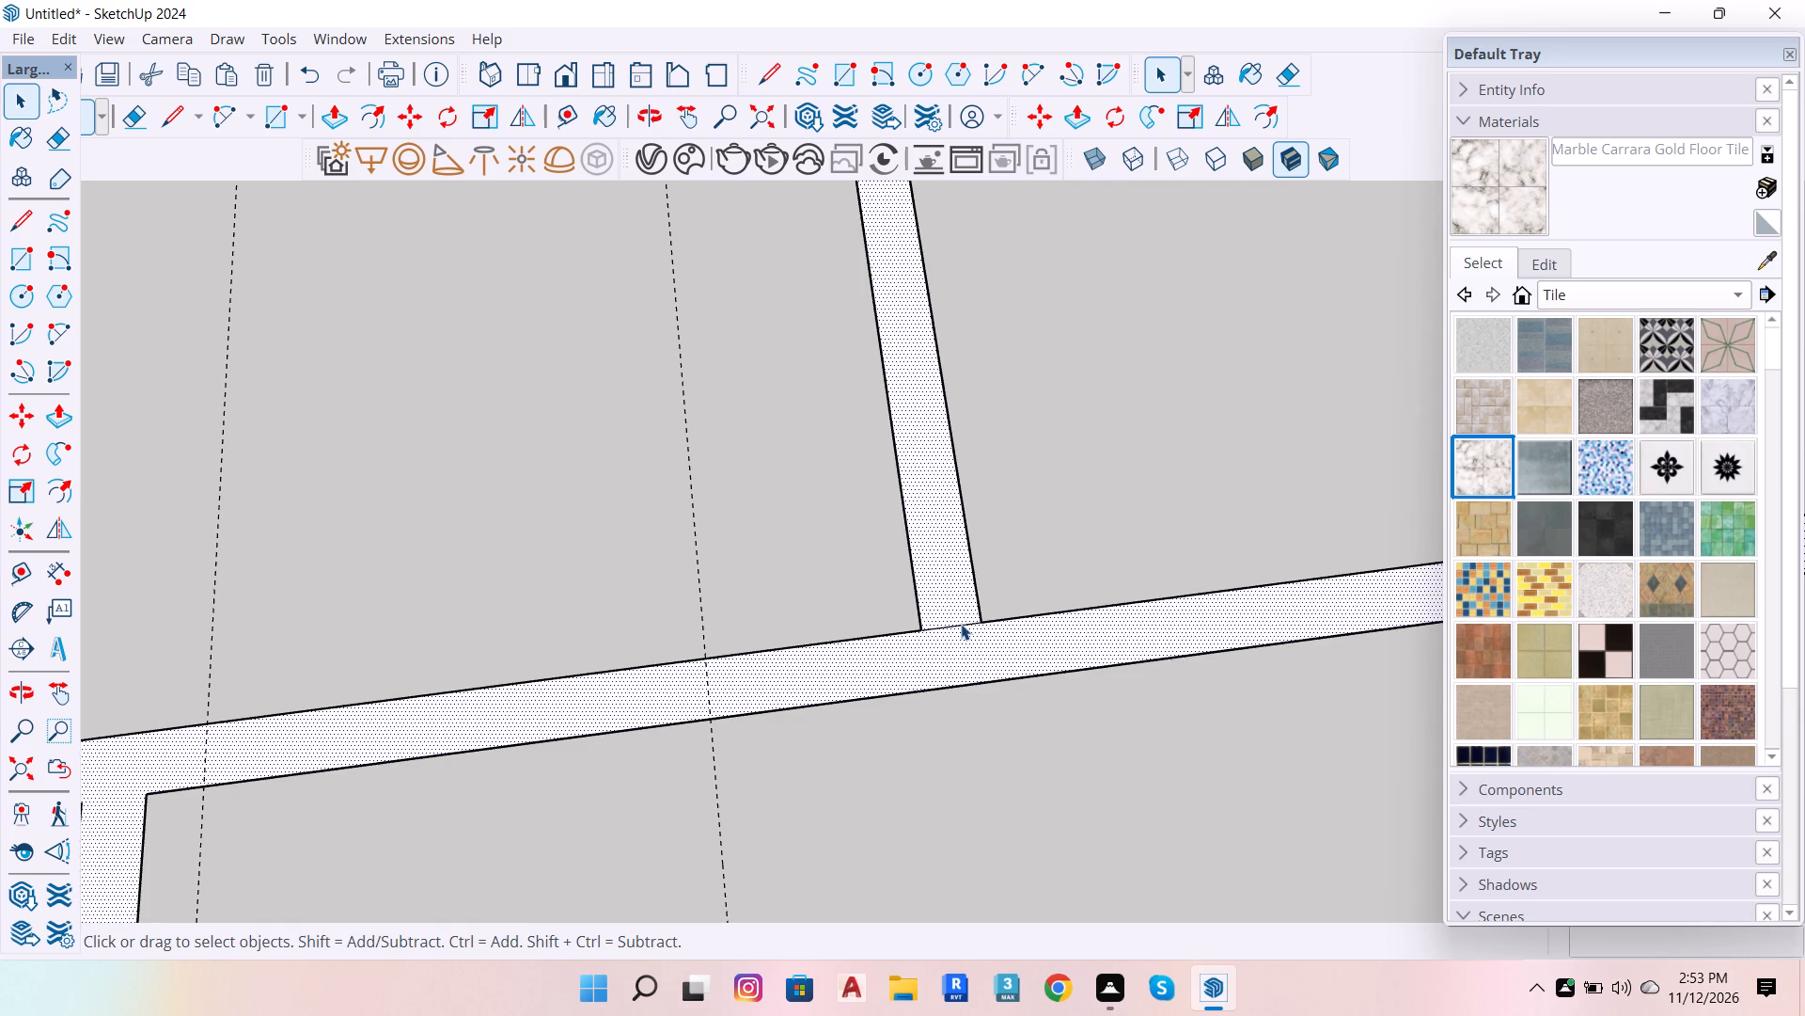
pyautogui.click(961, 624)
pyautogui.press('Delete')
# In the larger of the two small rooms by the outer wall, place a guide 6" from its side partition and another 2'6" beyond it.
pyautogui.scroll(-7, 910, 691)
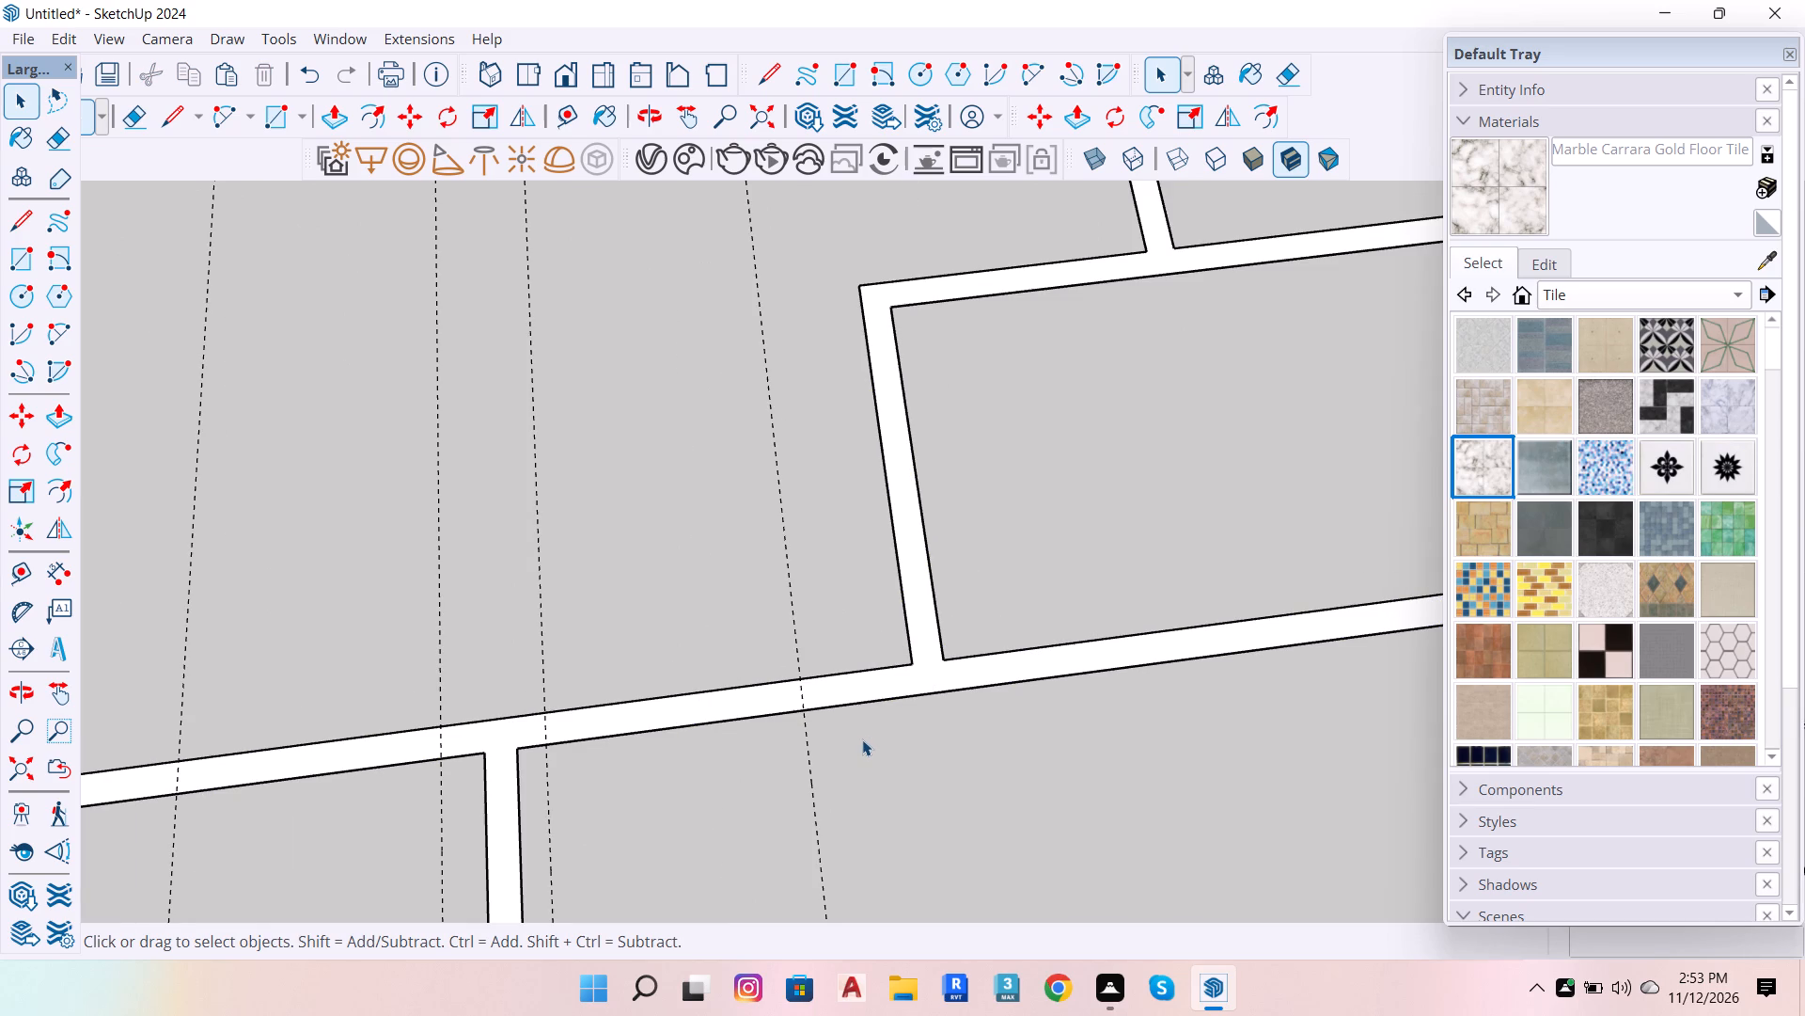
pyautogui.scroll(-10, 879, 868)
pyautogui.scroll(3, 891, 812)
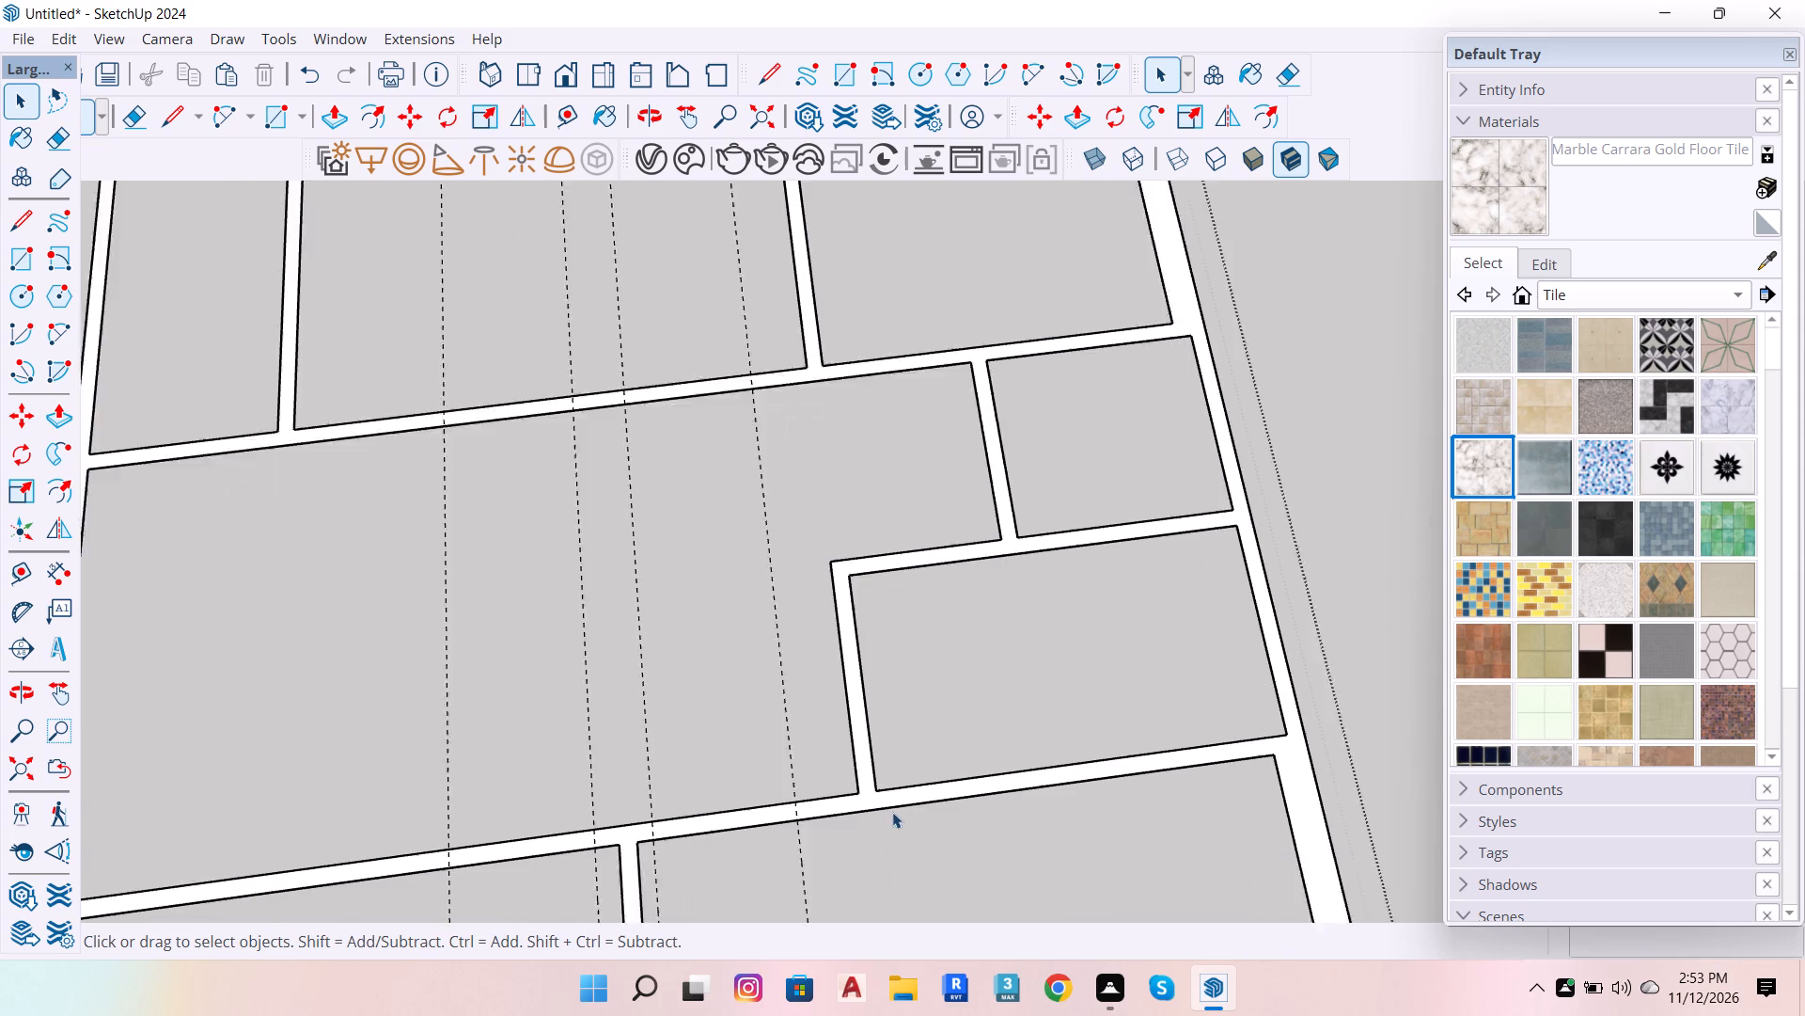
pyautogui.scroll(2, 892, 812)
pyautogui.press('t')
pyautogui.click(867, 748)
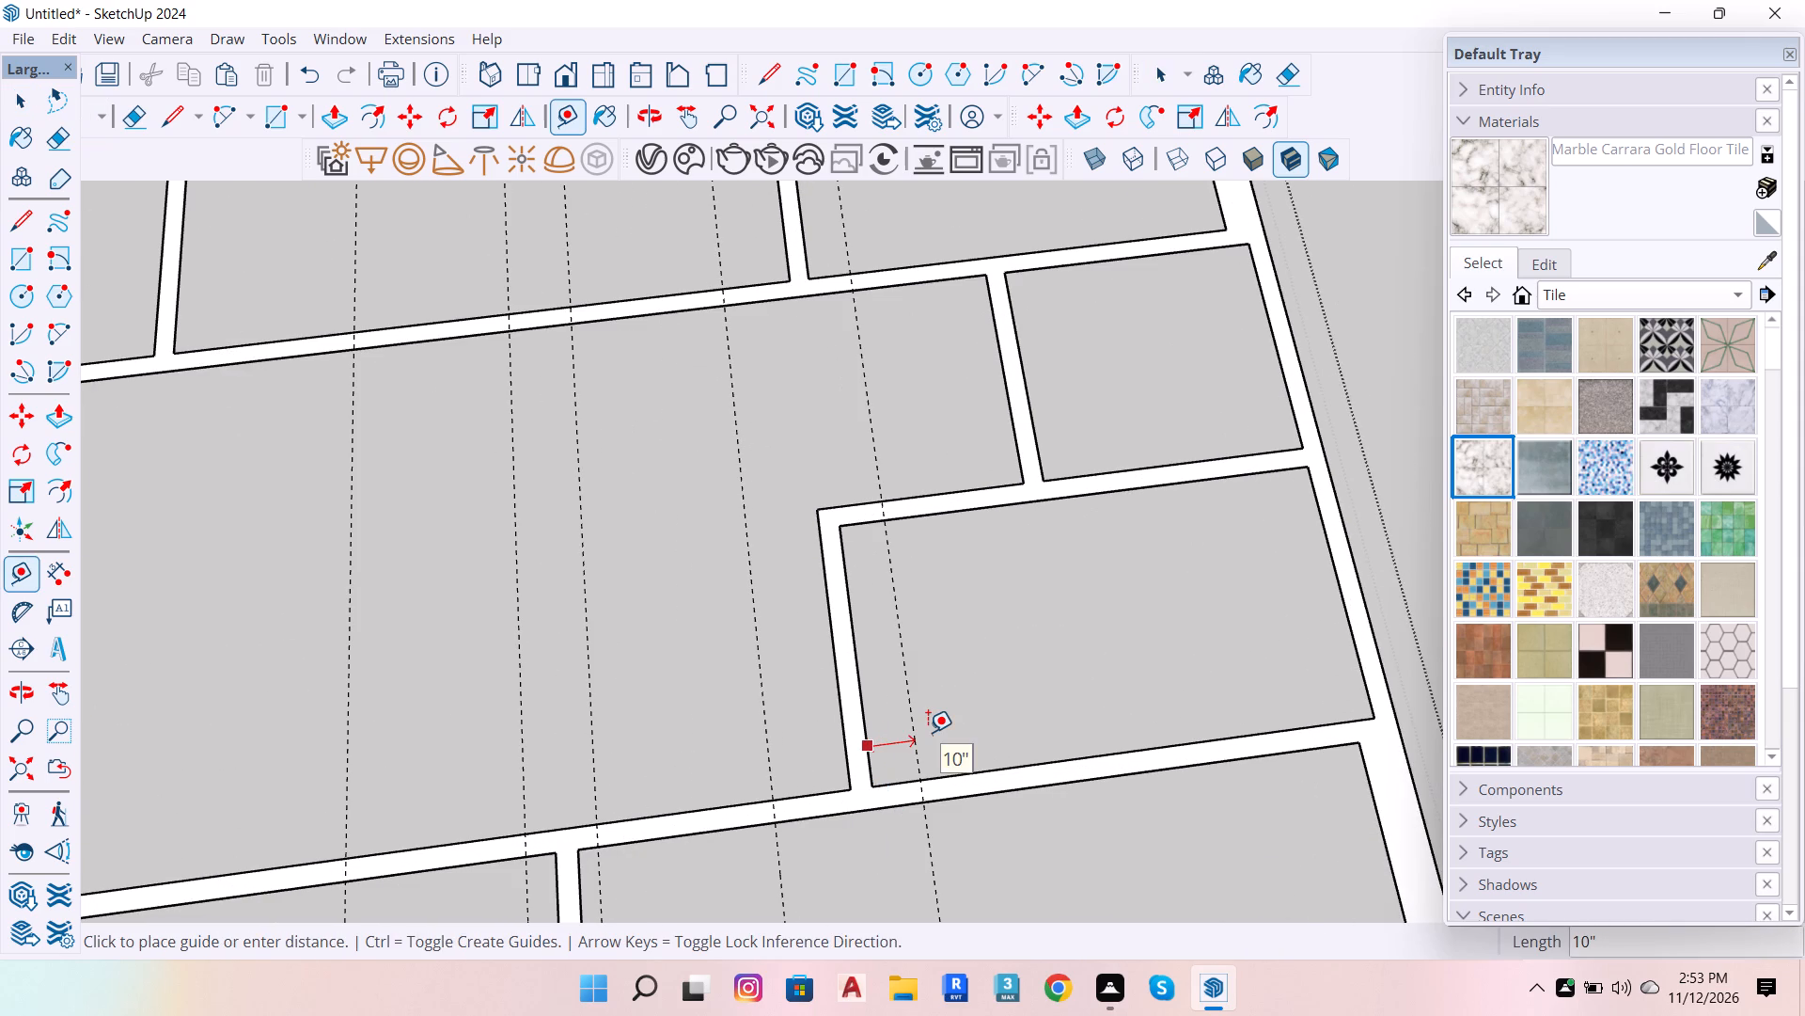
pyautogui.press('6')
pyautogui.press('Return')
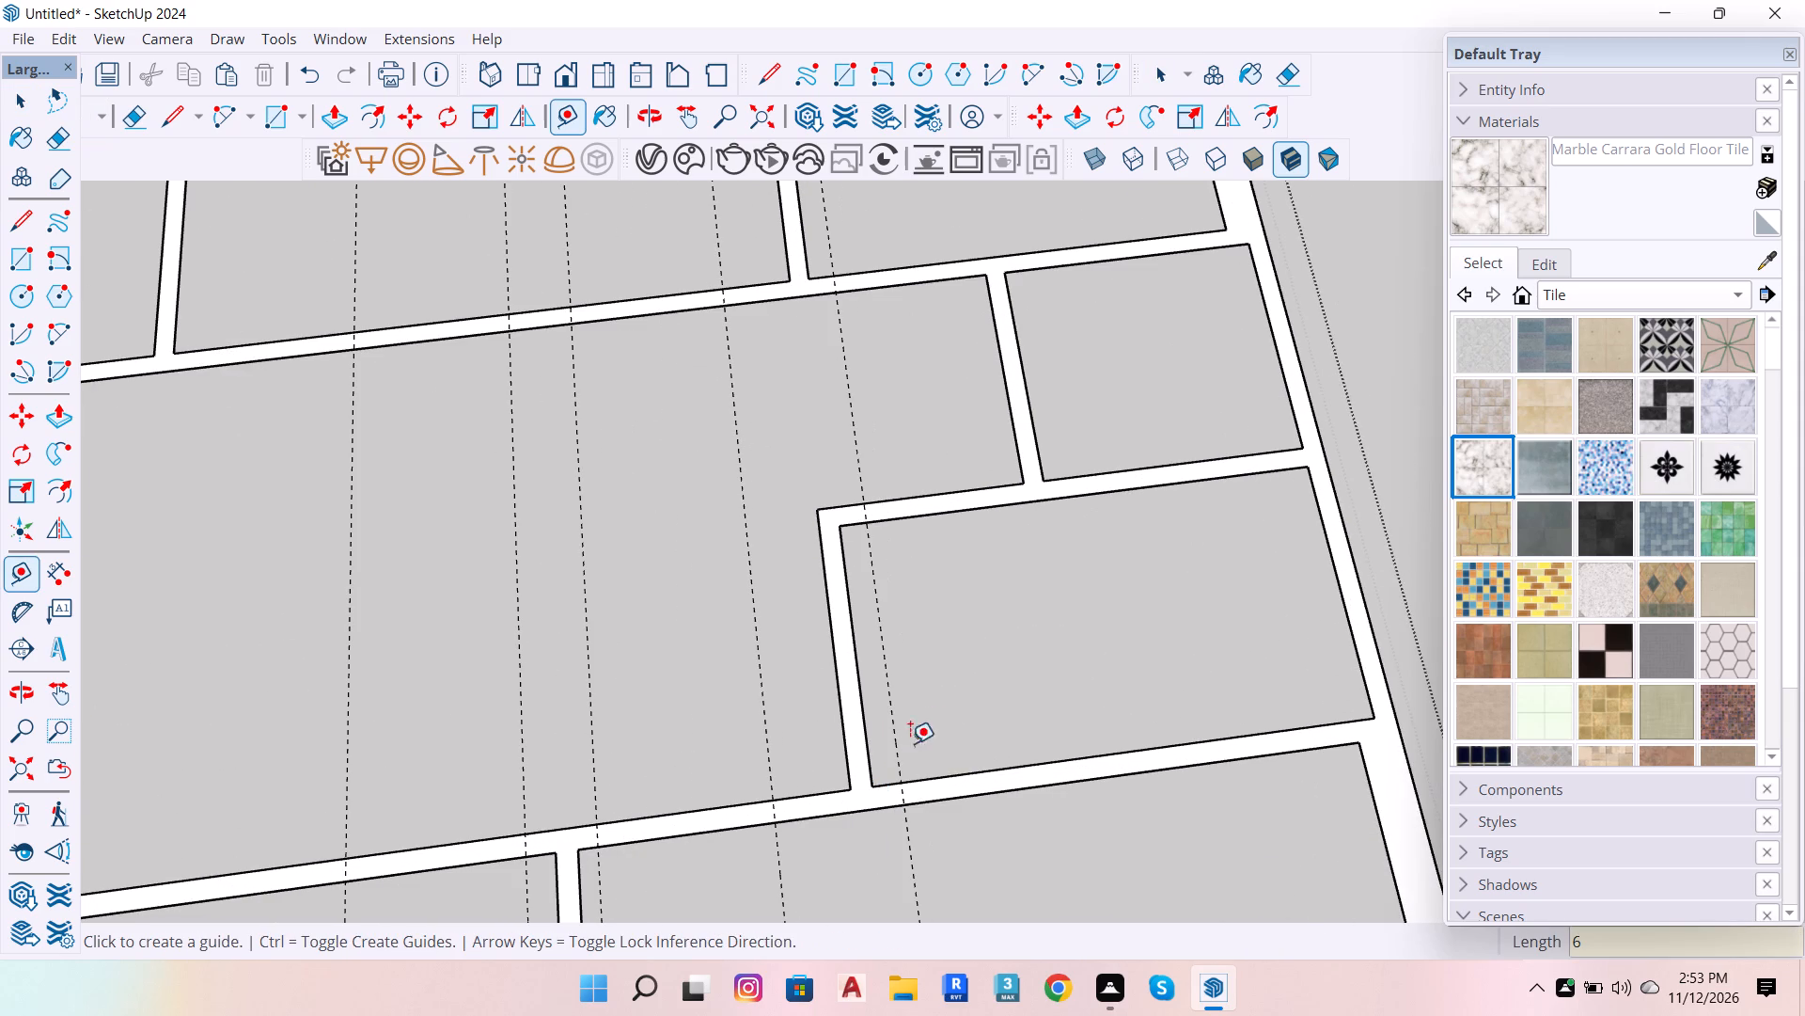
pyautogui.click(898, 755)
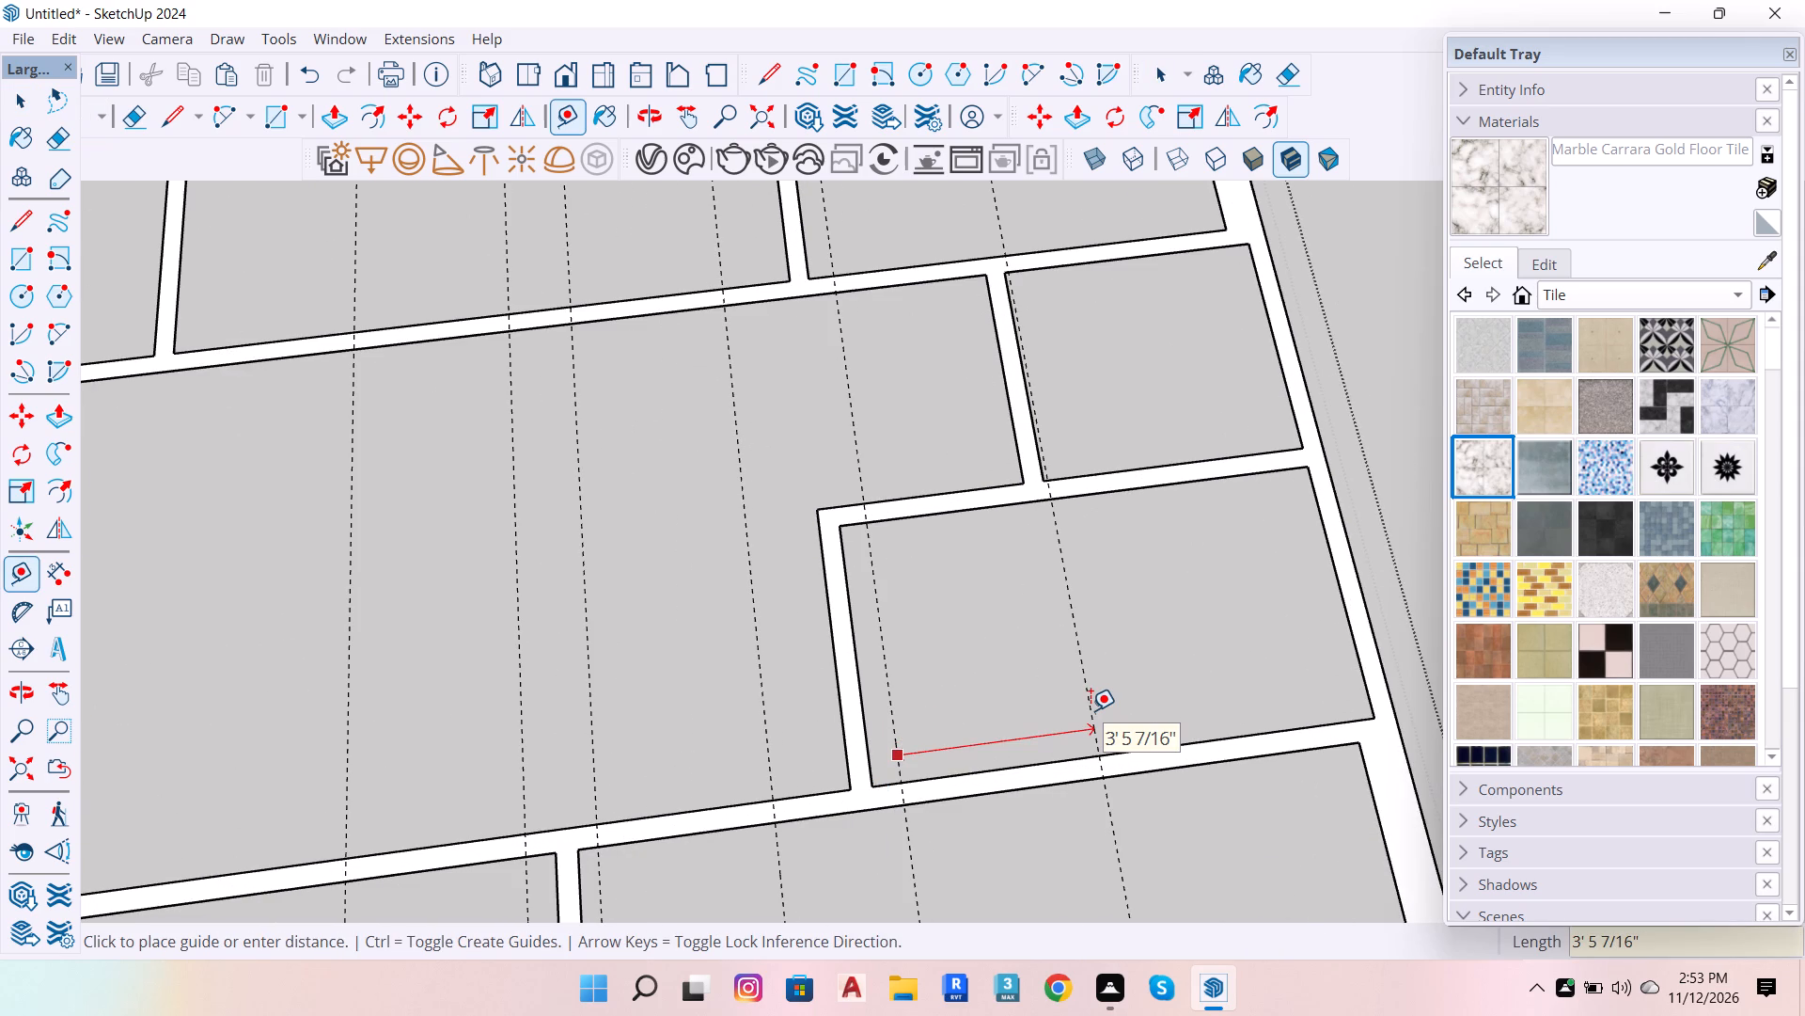
pyautogui.write("2'6")
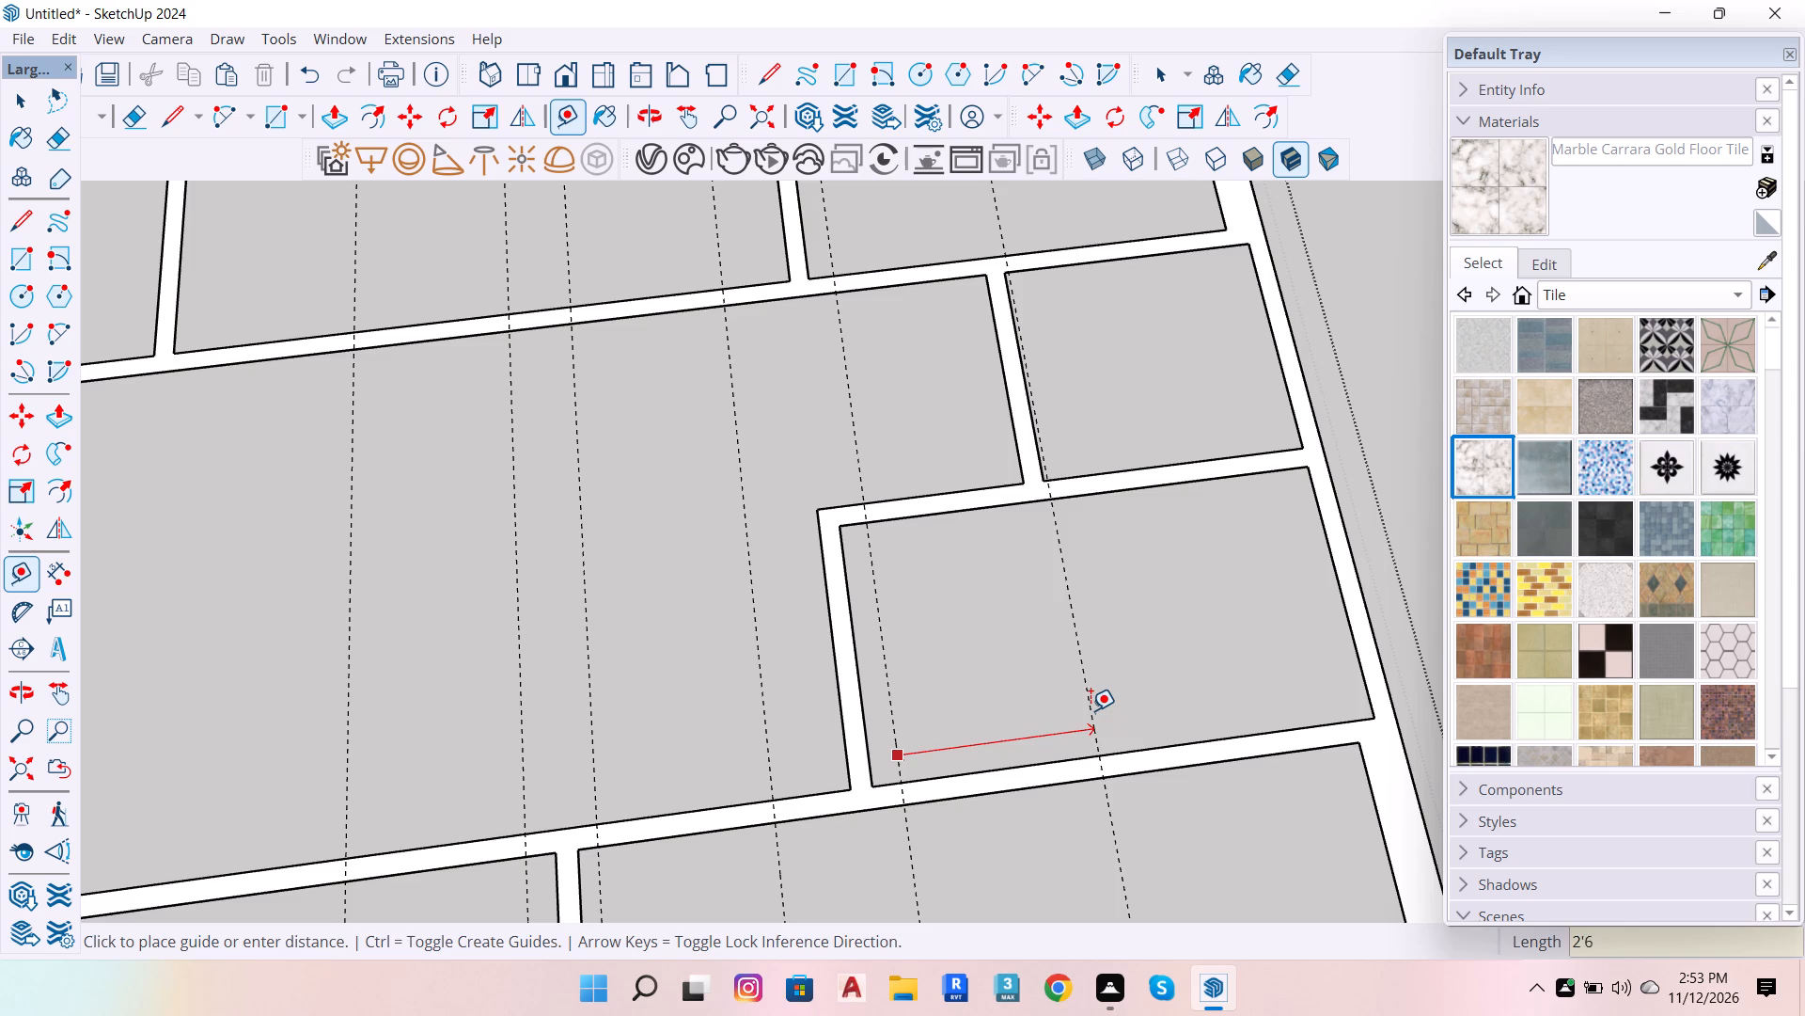
pyautogui.press('Return')
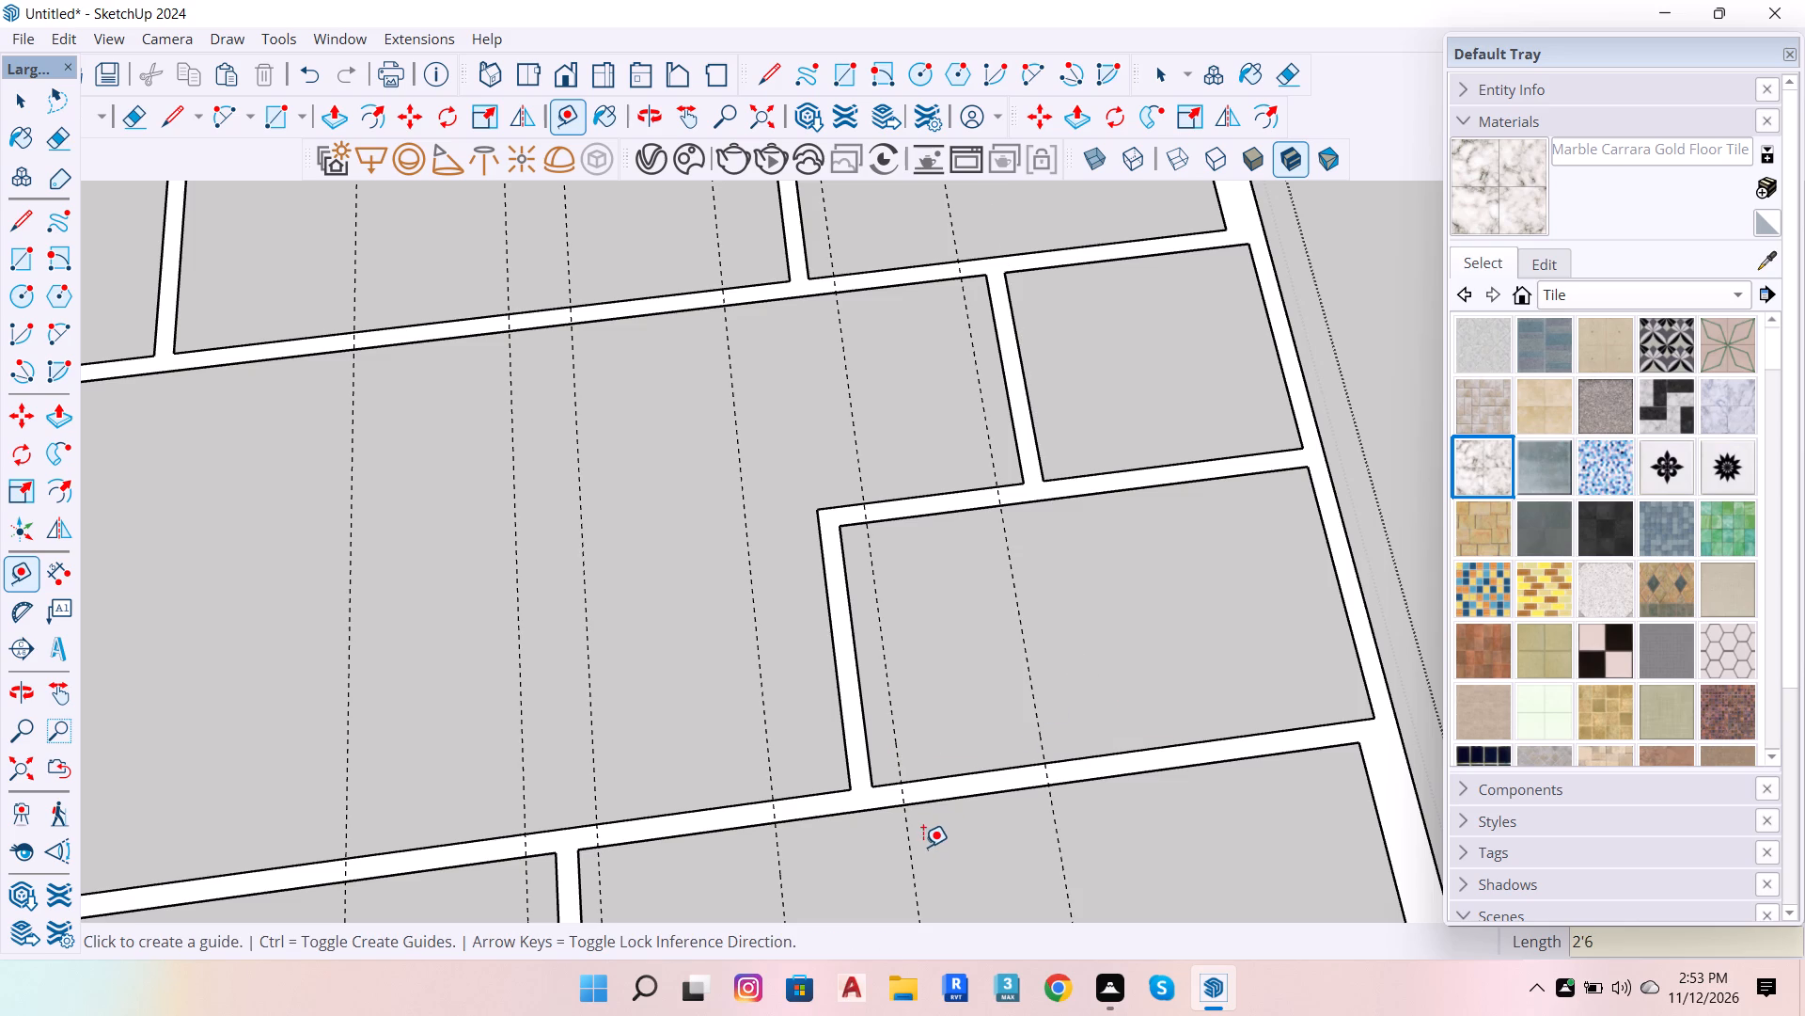
# In the adjoining smaller room by the outer wall, place a guide 6" from its side partition and another 2'6" beyond it.
pyautogui.scroll(-5, 977, 1015)
pyautogui.scroll(-5, 1089, 800)
pyautogui.scroll(4, 1107, 473)
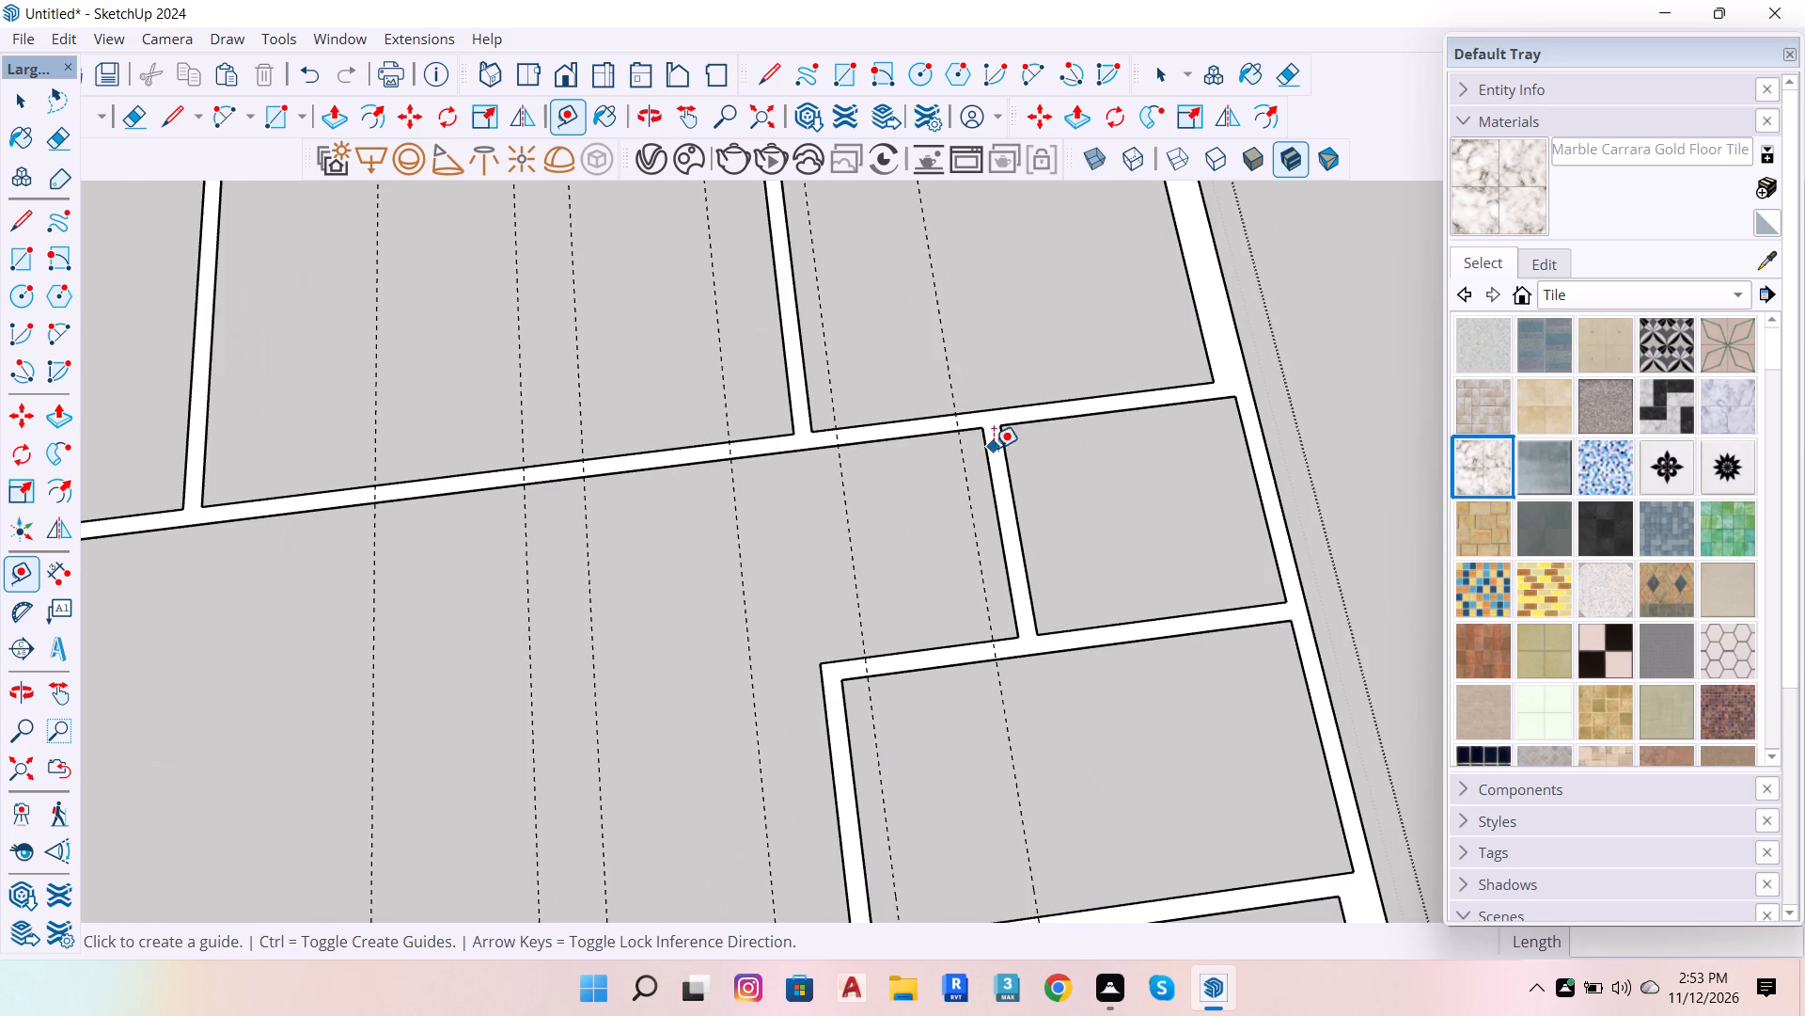
pyautogui.click(1005, 453)
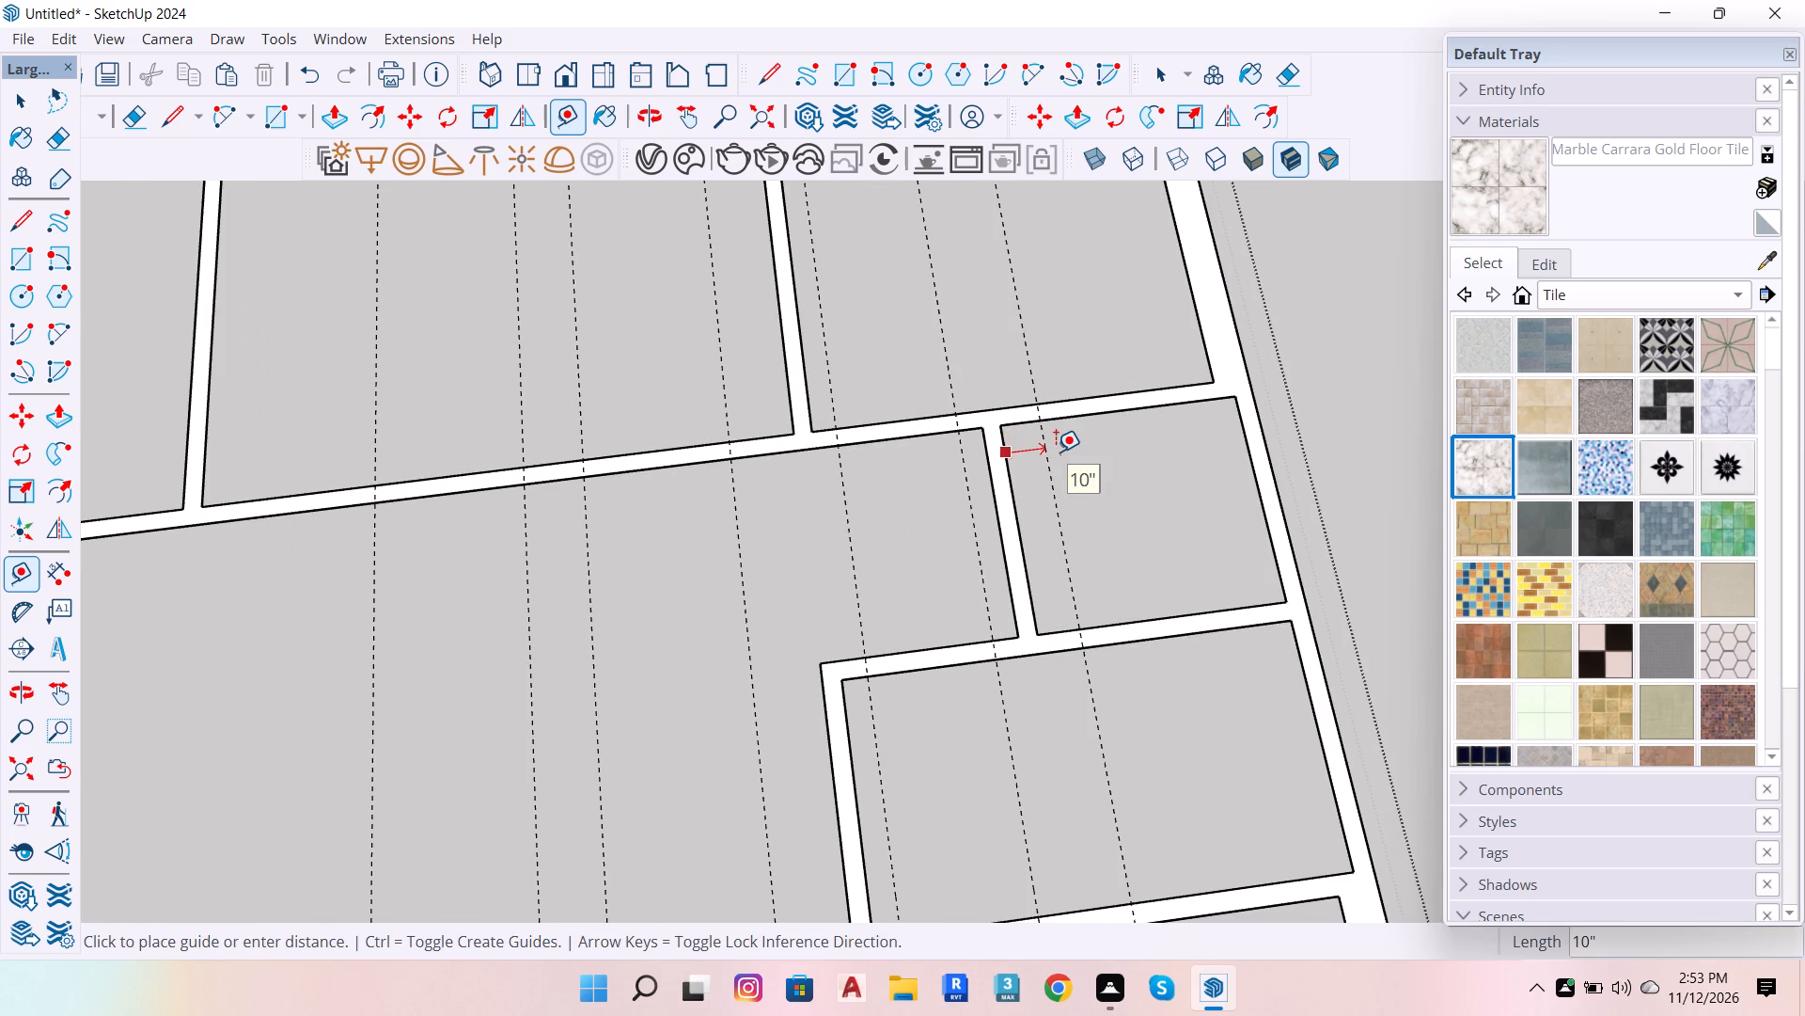
pyautogui.press('6')
pyautogui.press('Return')
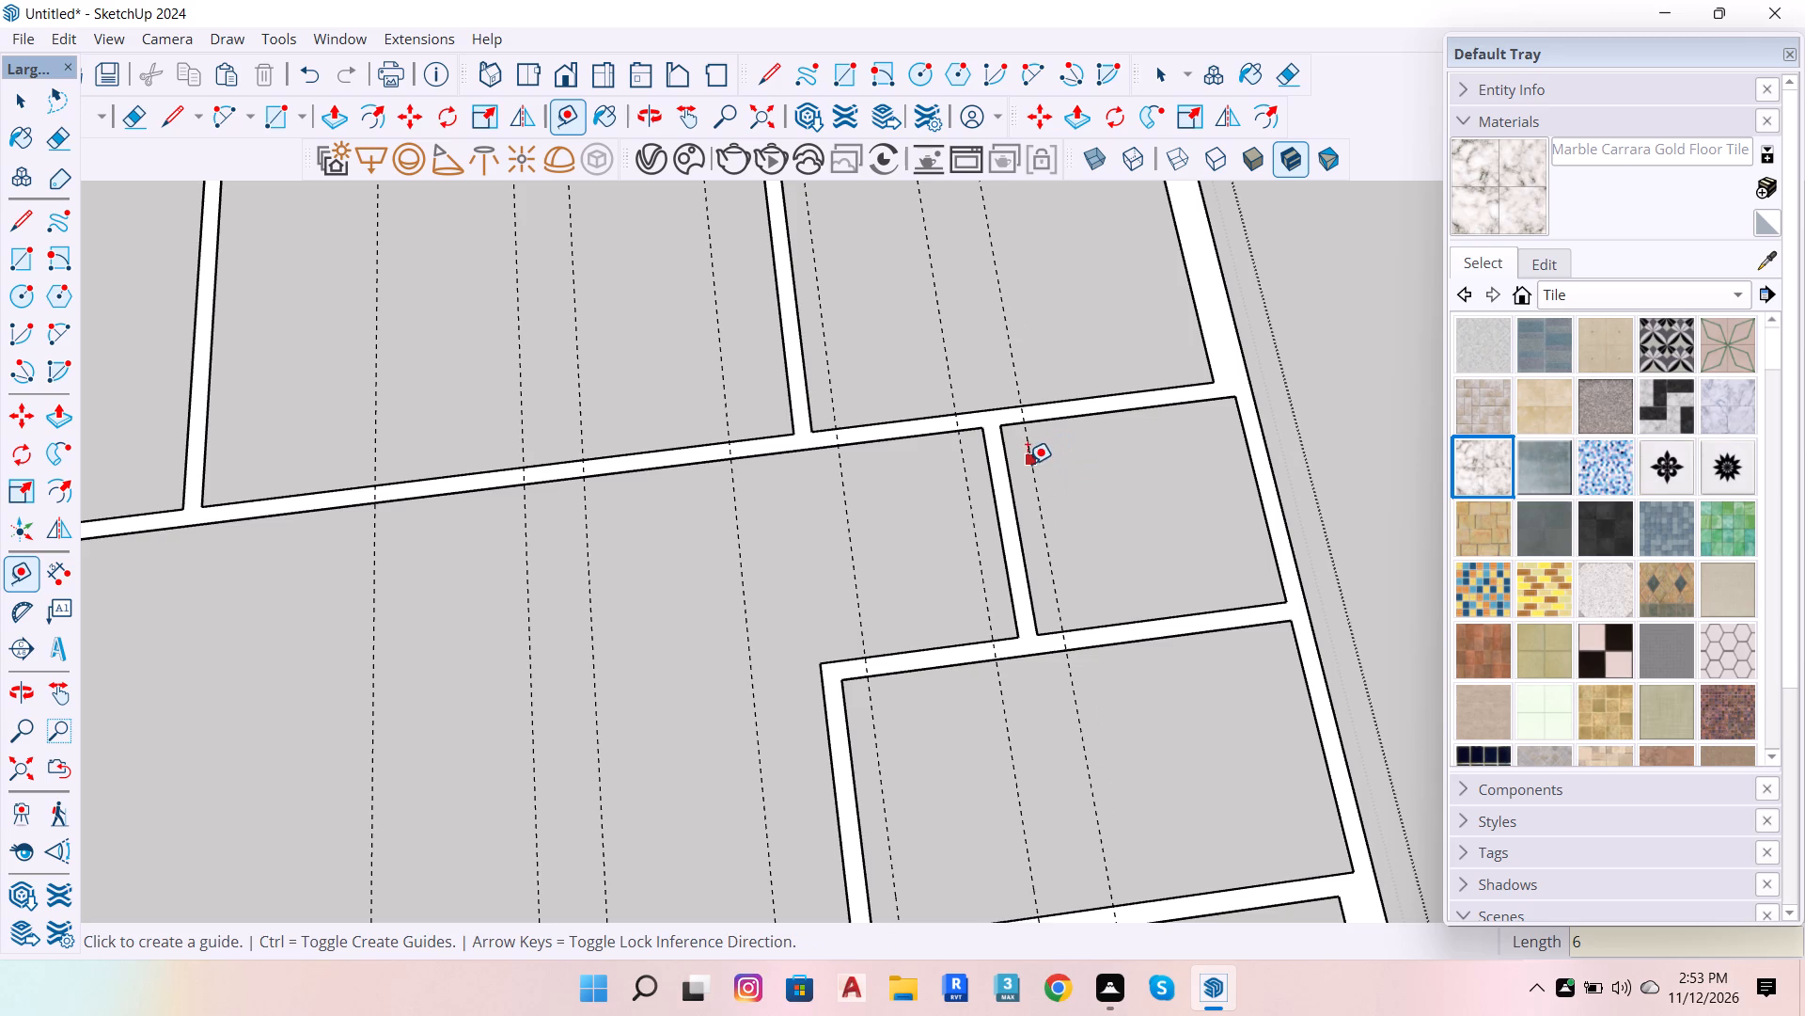
pyautogui.click(1028, 467)
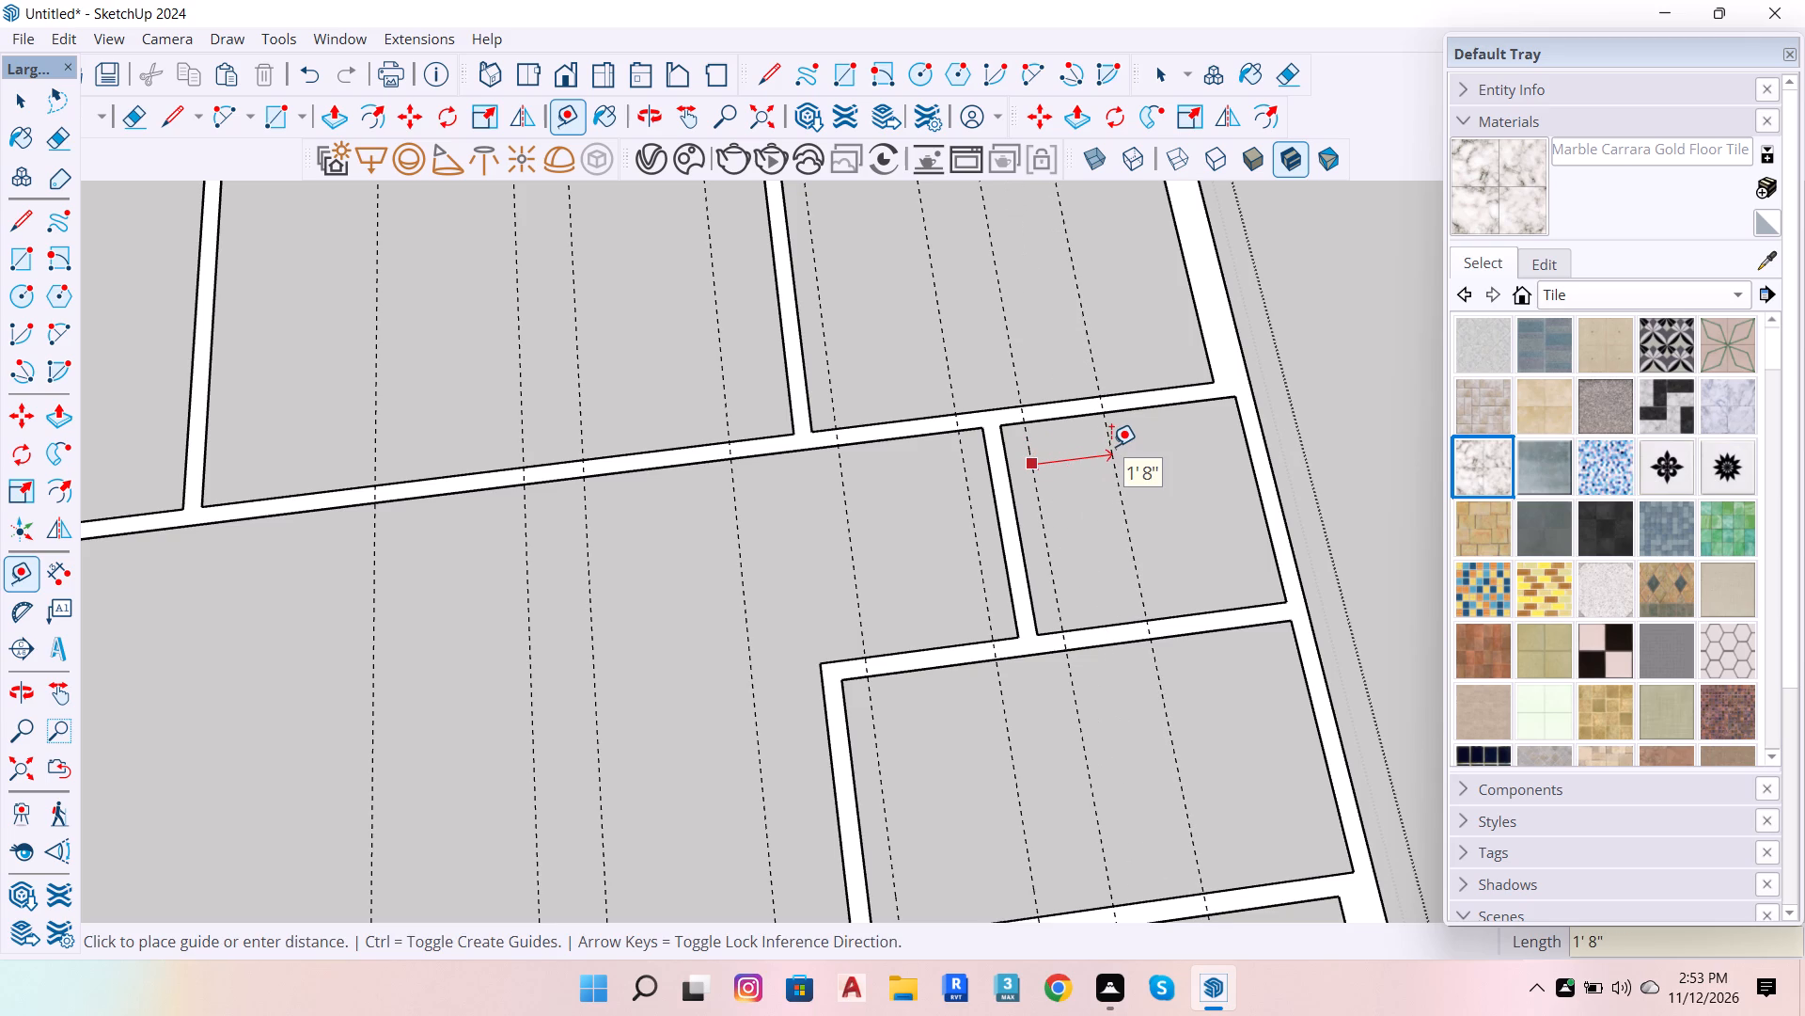
pyautogui.write("2'6")
pyautogui.press('Return')
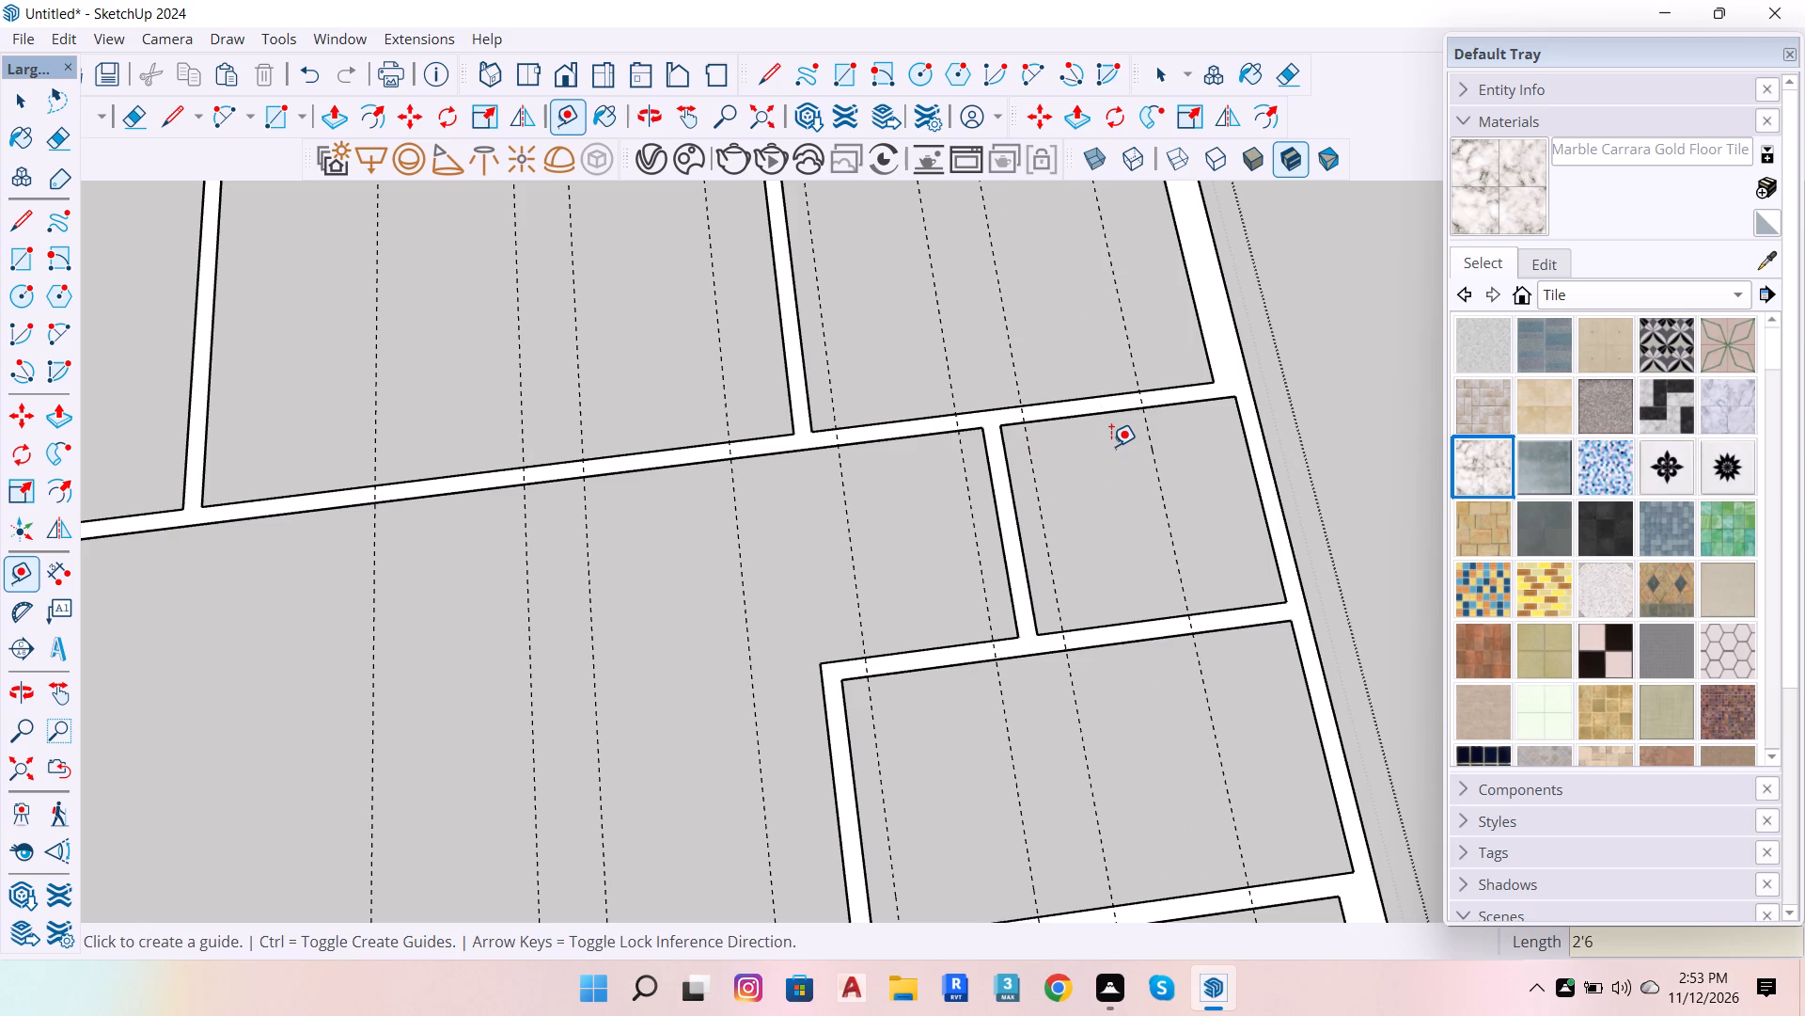
# Draw two lines across the long wall at the 6" and 3' guides to mark the door opening of the room behind the stairs.
pyautogui.scroll(-7, 1181, 532)
pyautogui.scroll(5, 1034, 443)
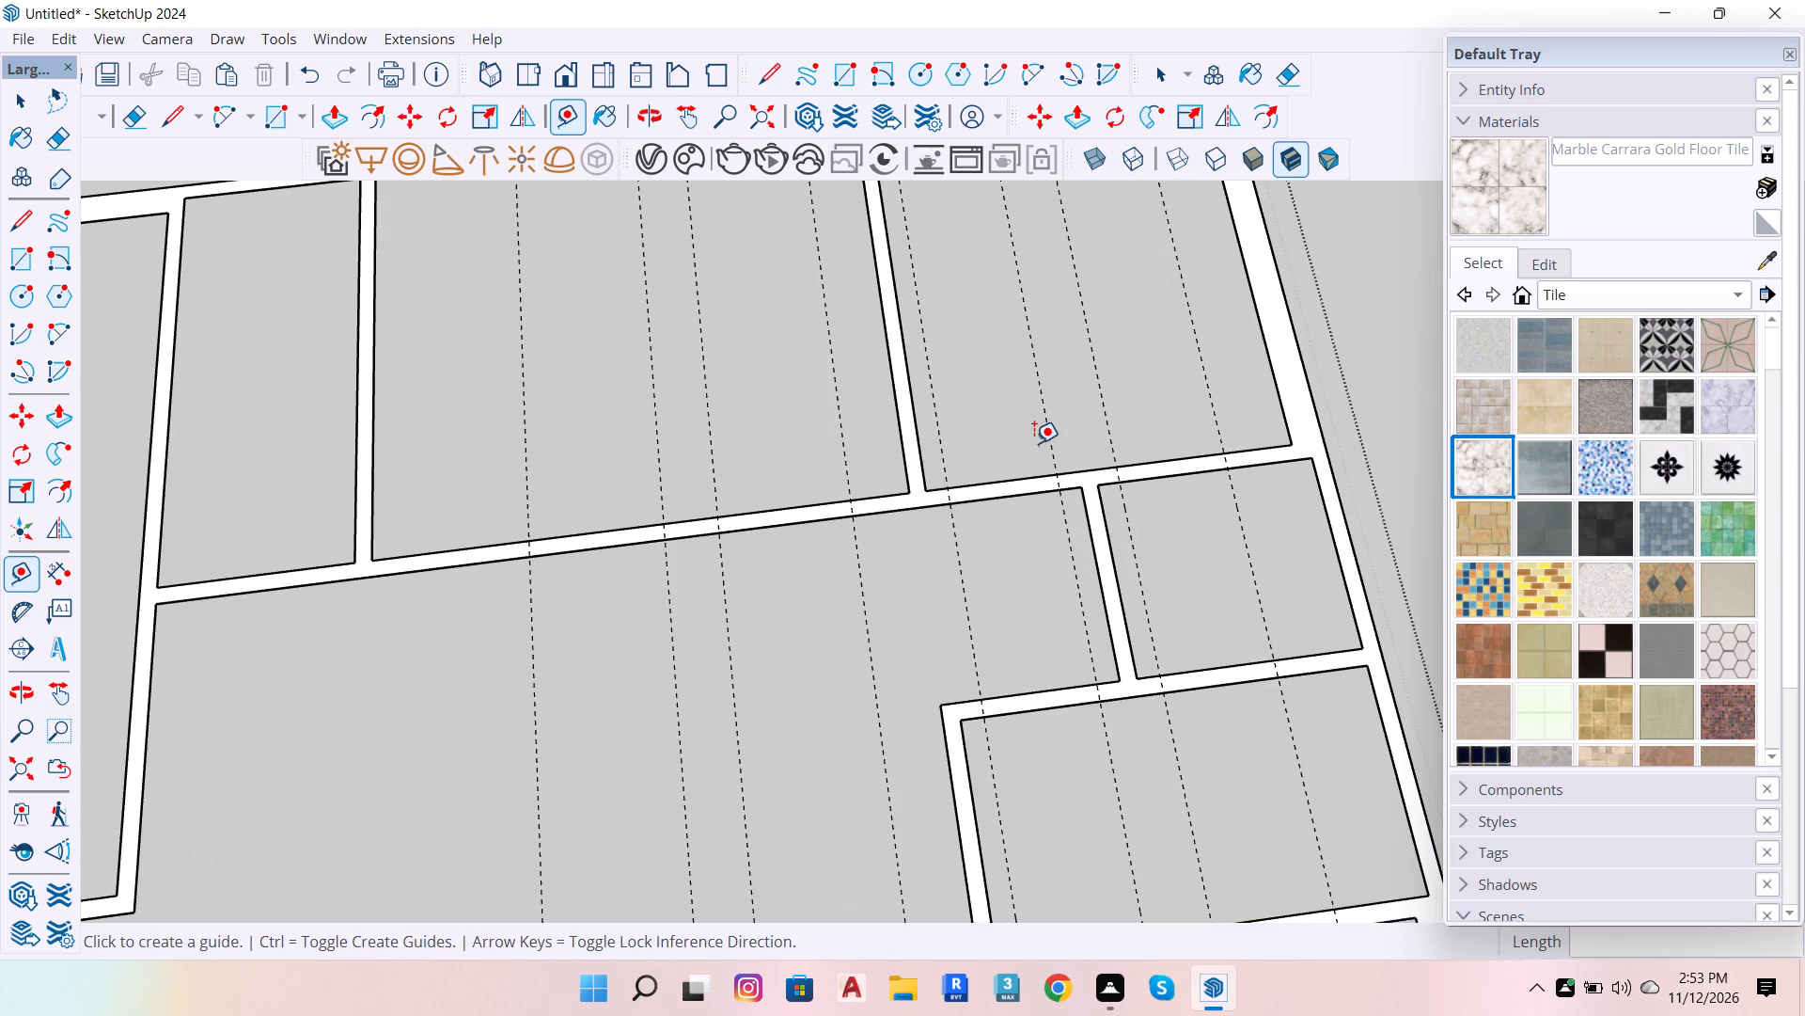
pyautogui.scroll(-4, 1029, 461)
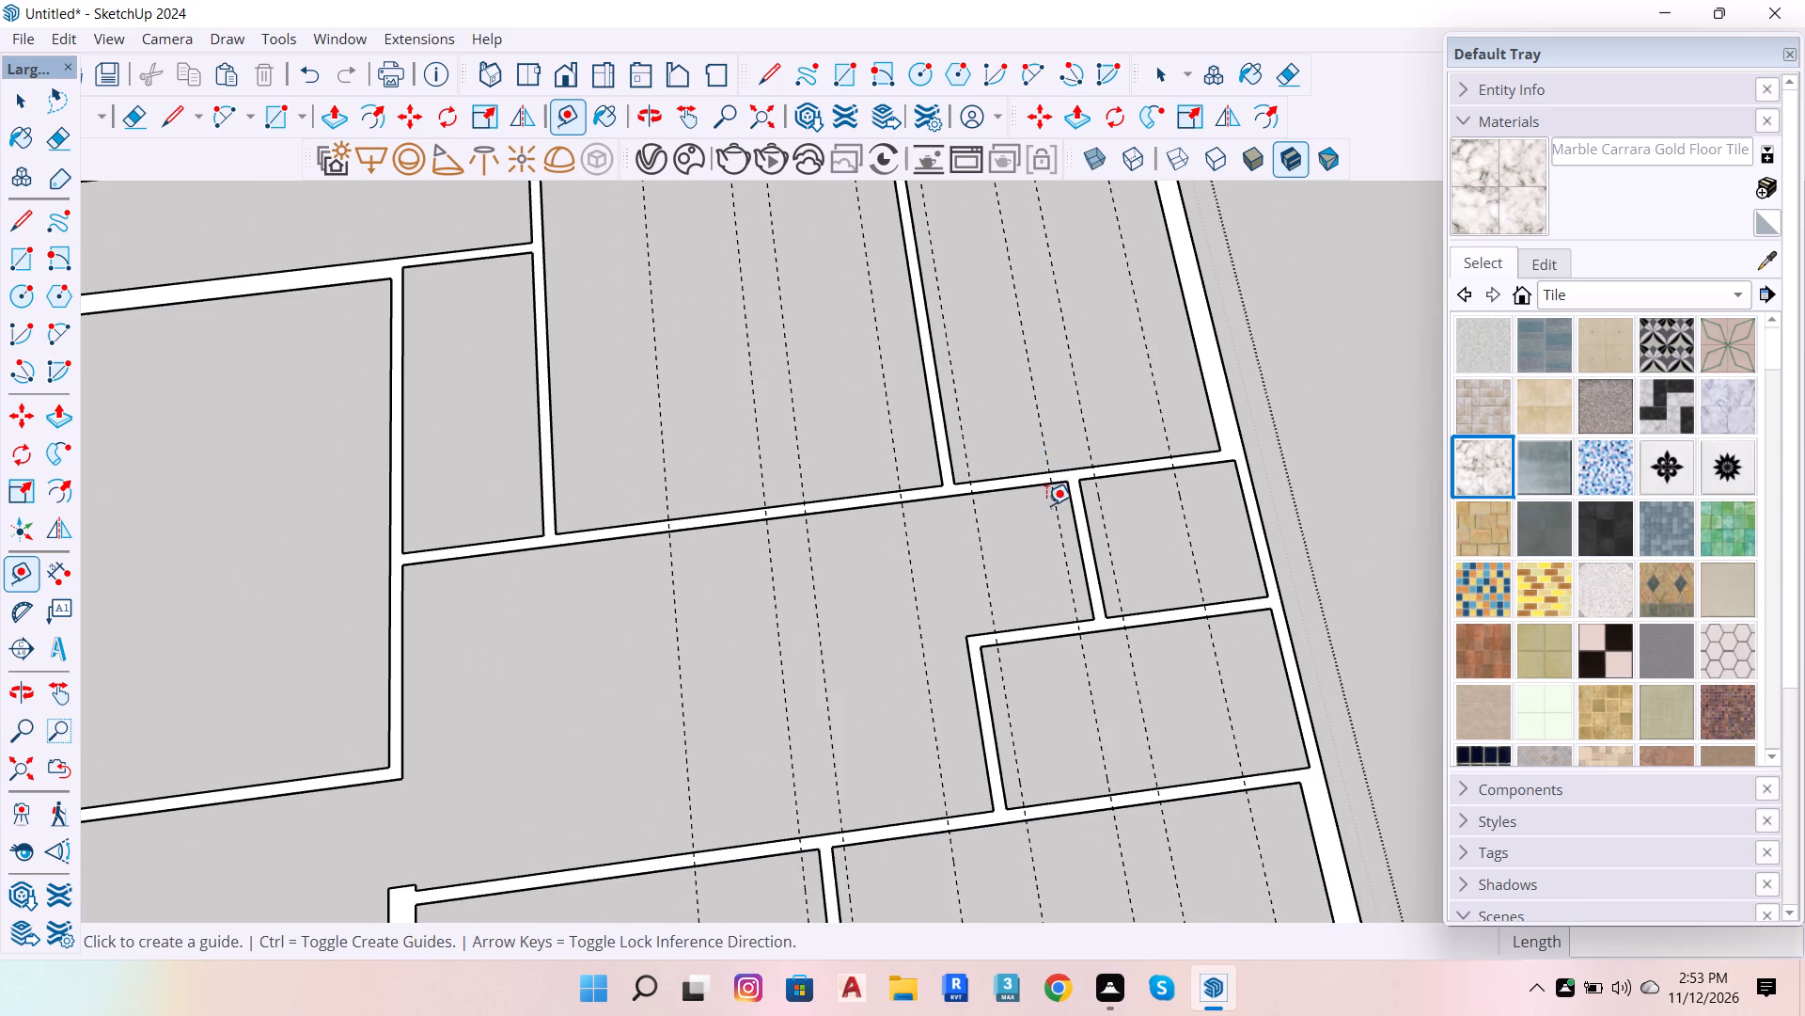
pyautogui.scroll(4, 1024, 461)
pyautogui.scroll(-6, 1106, 469)
pyautogui.scroll(-7, 905, 556)
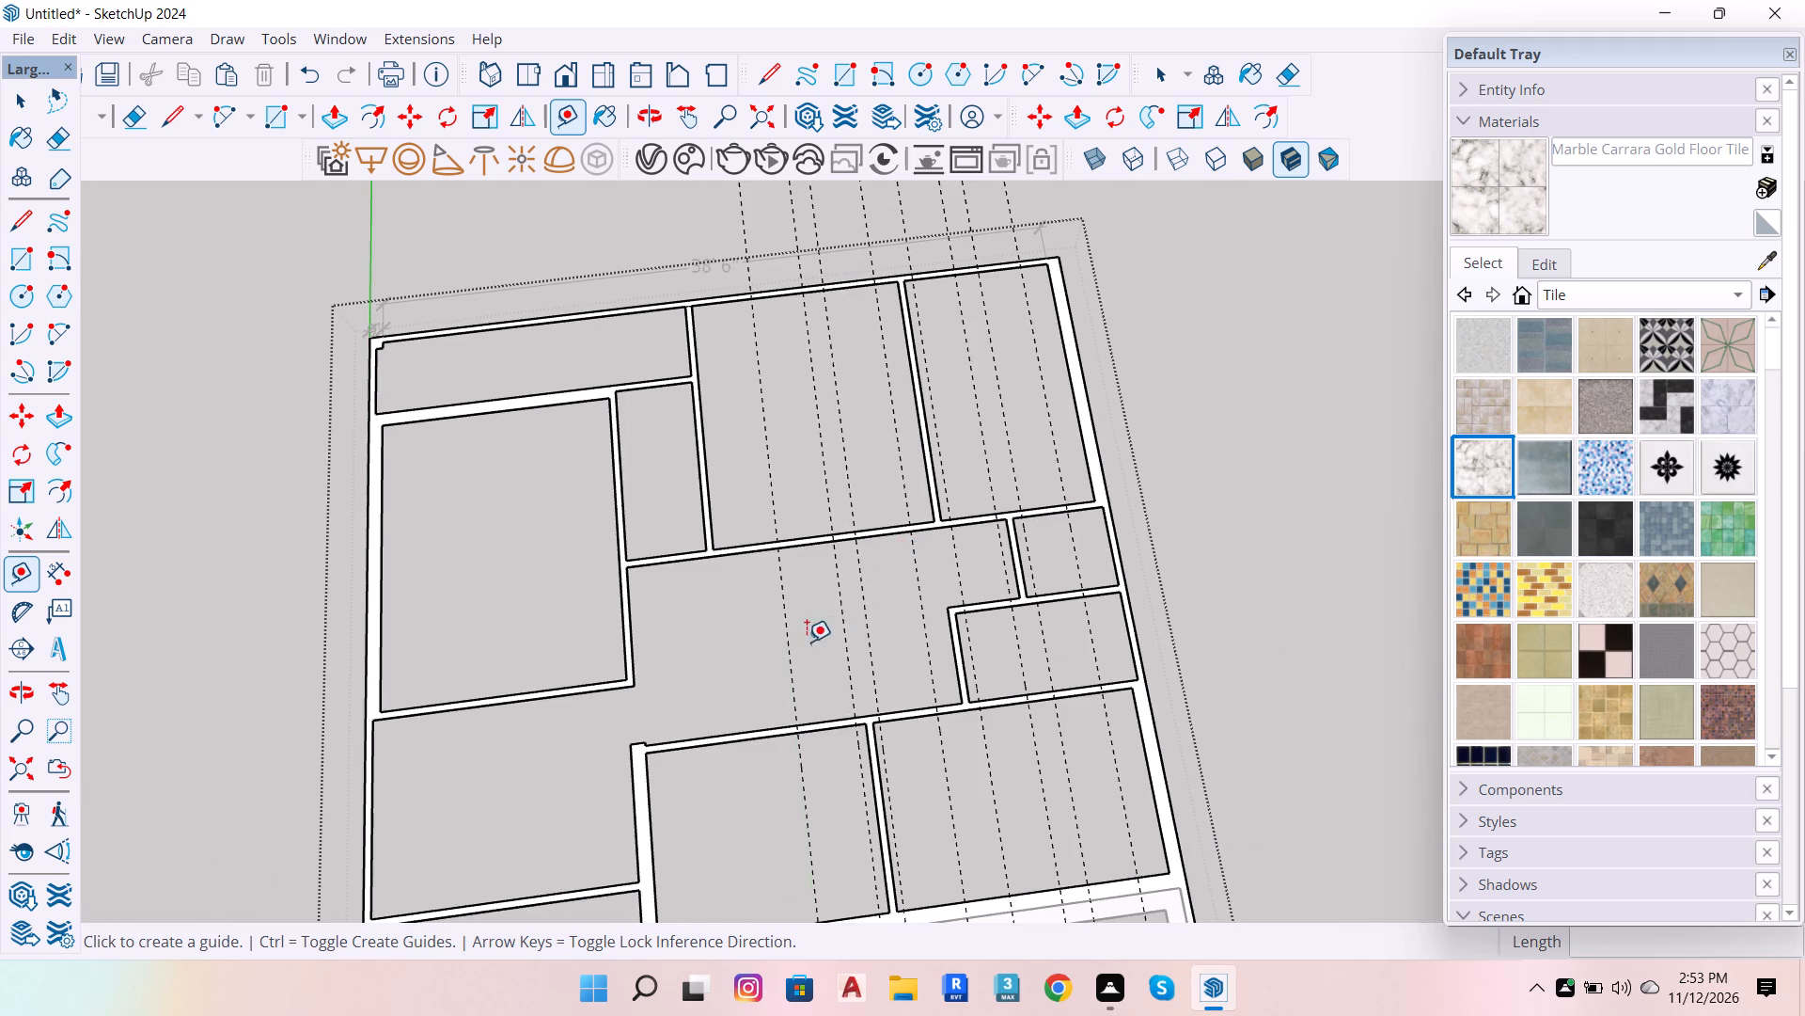
pyautogui.scroll(-7, 932, 564)
pyautogui.scroll(6, 918, 805)
pyautogui.scroll(8, 887, 735)
pyautogui.scroll(-7, 994, 818)
pyautogui.scroll(5, 924, 491)
pyautogui.press('space')
pyautogui.scroll(11, 892, 575)
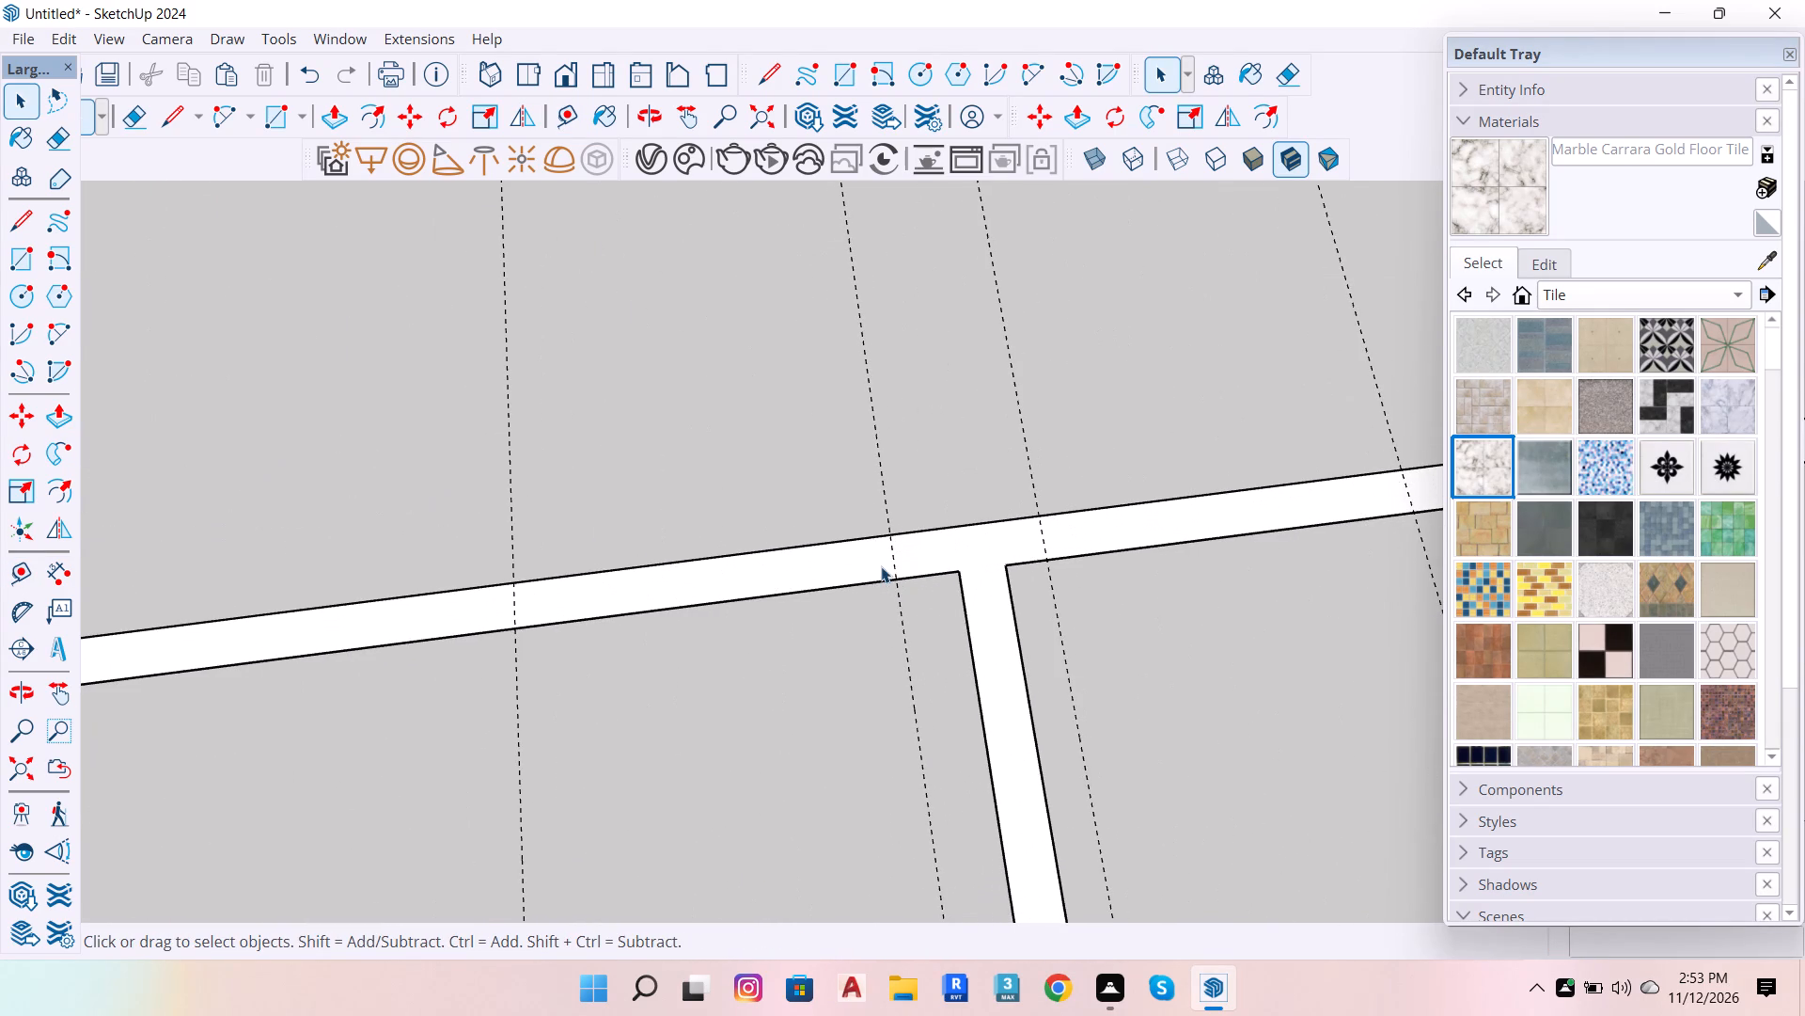
pyautogui.doubleClick(881, 563)
pyautogui.press('l')
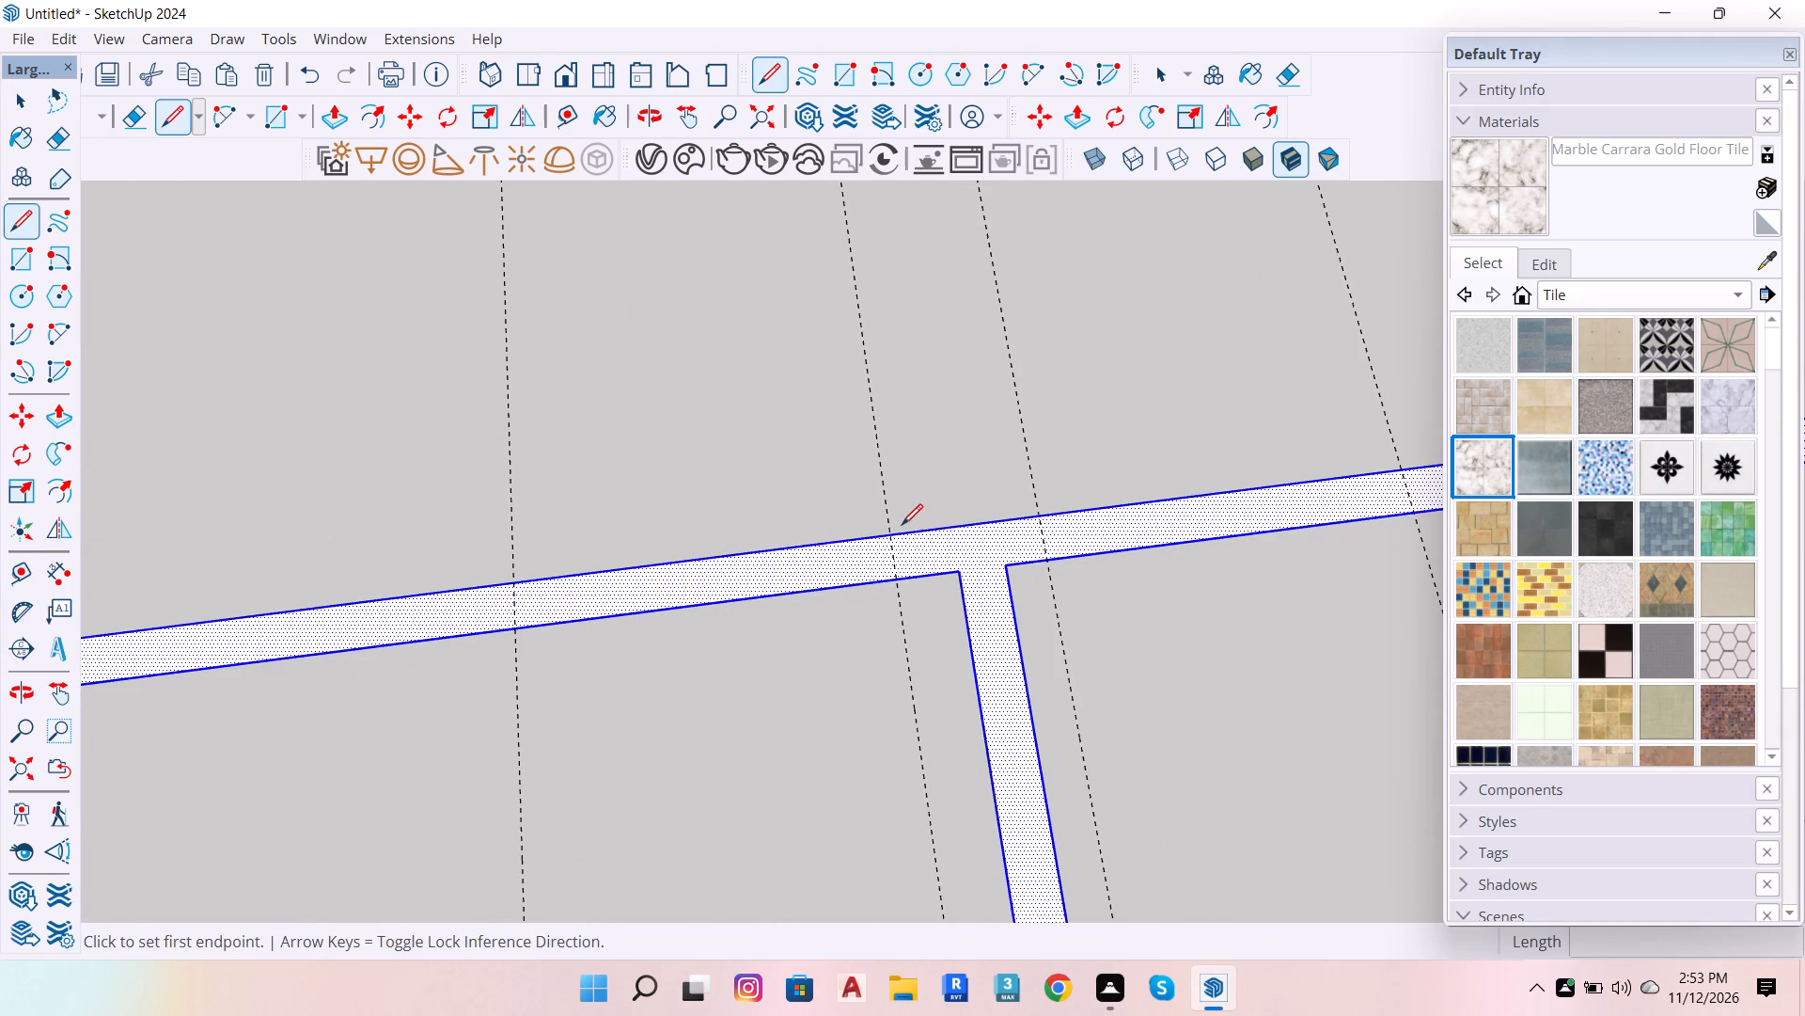
pyautogui.click(894, 532)
pyautogui.click(892, 581)
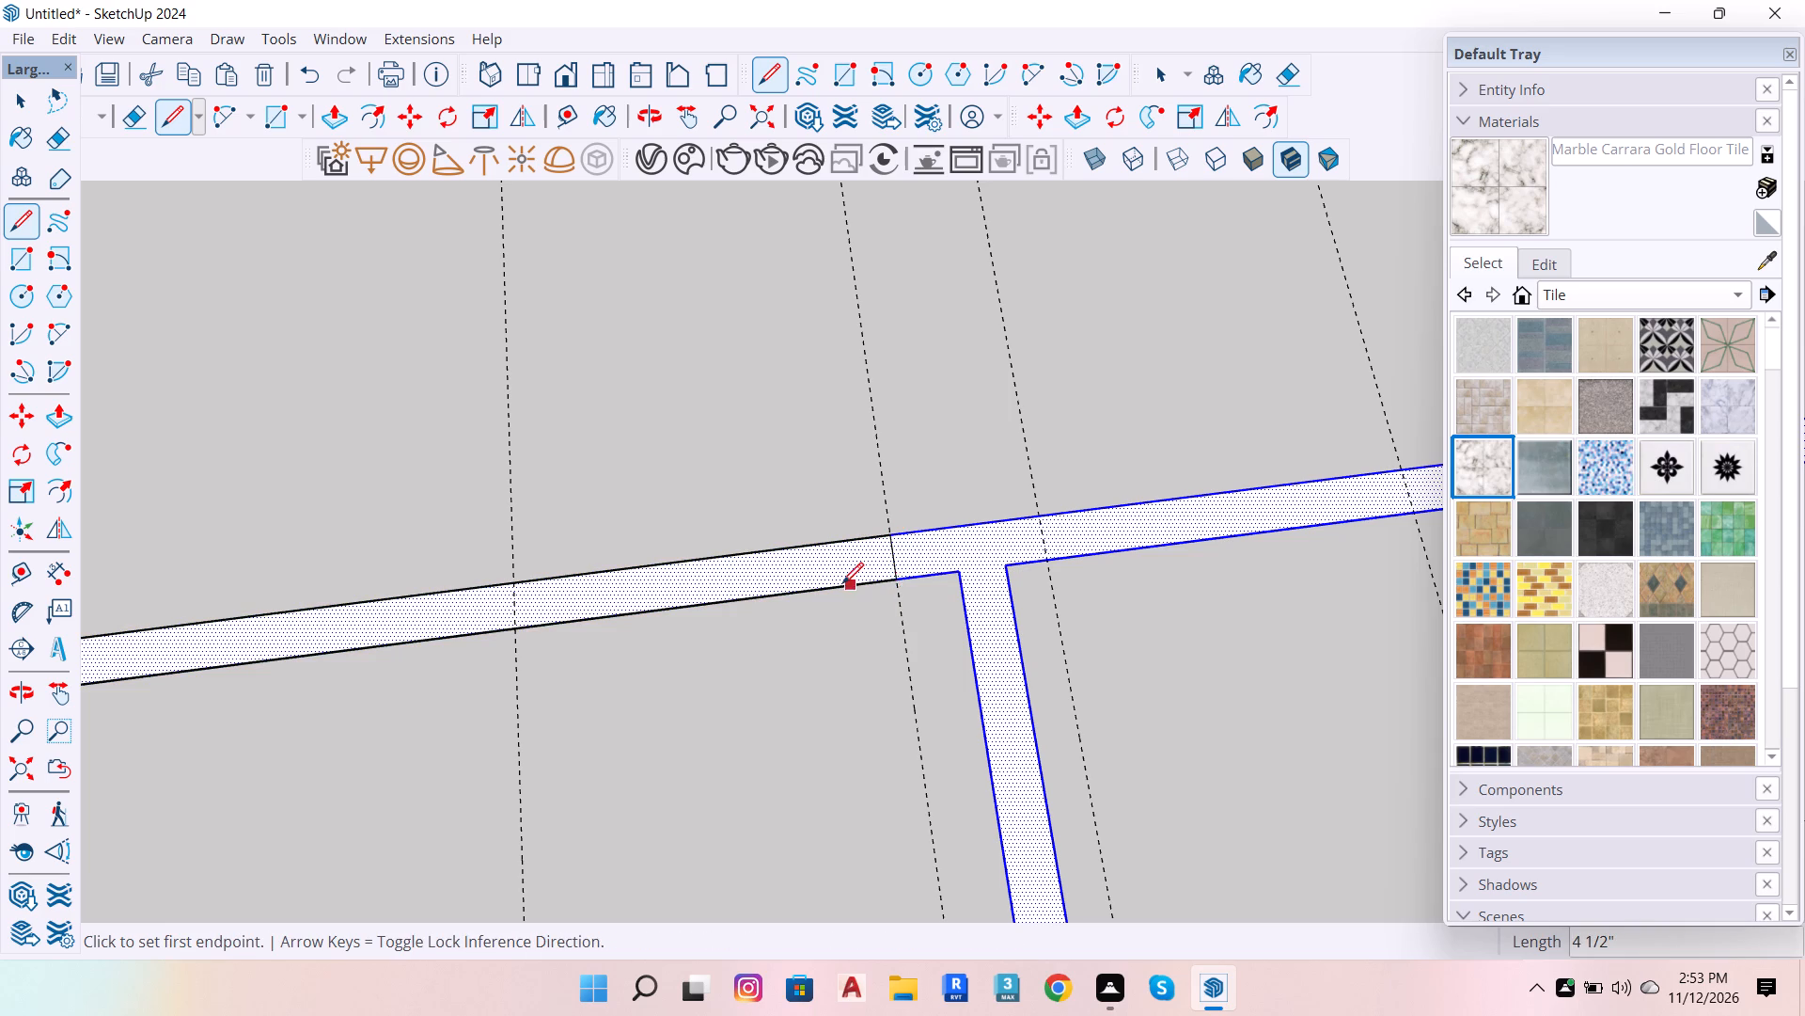
pyautogui.click(506, 591)
pyautogui.press('space')
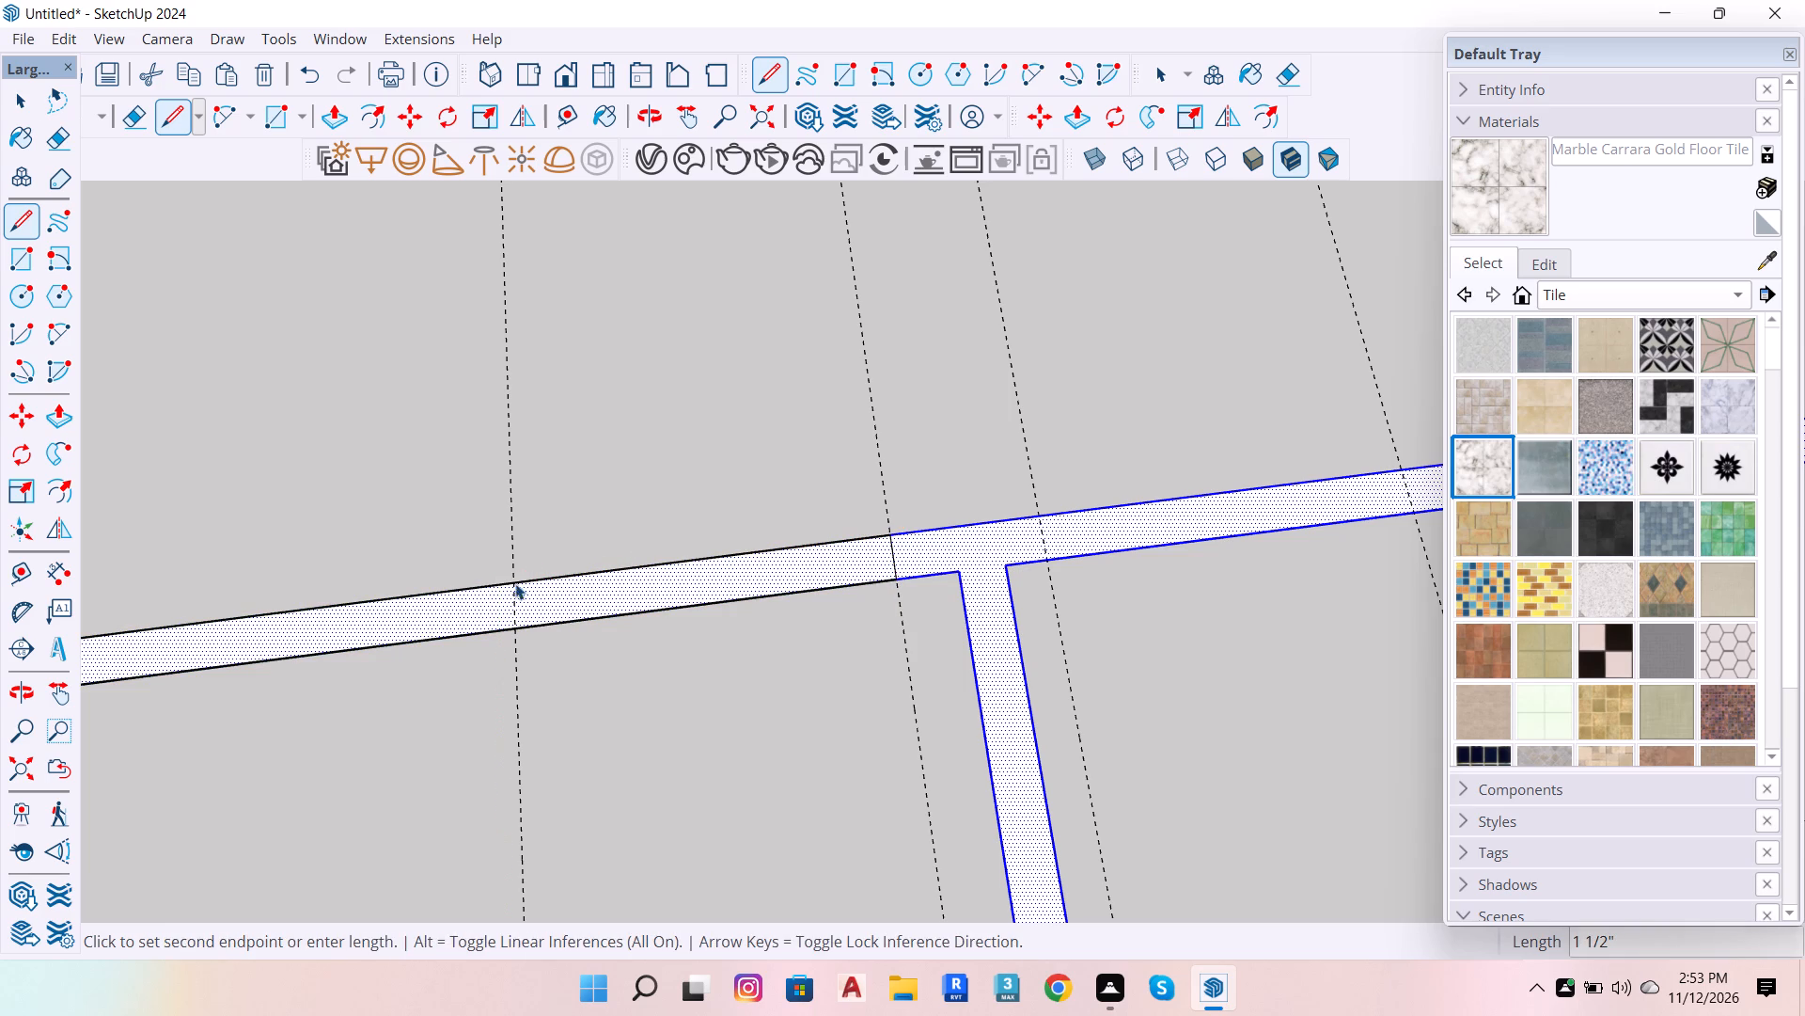
pyautogui.press('l')
pyautogui.click(516, 579)
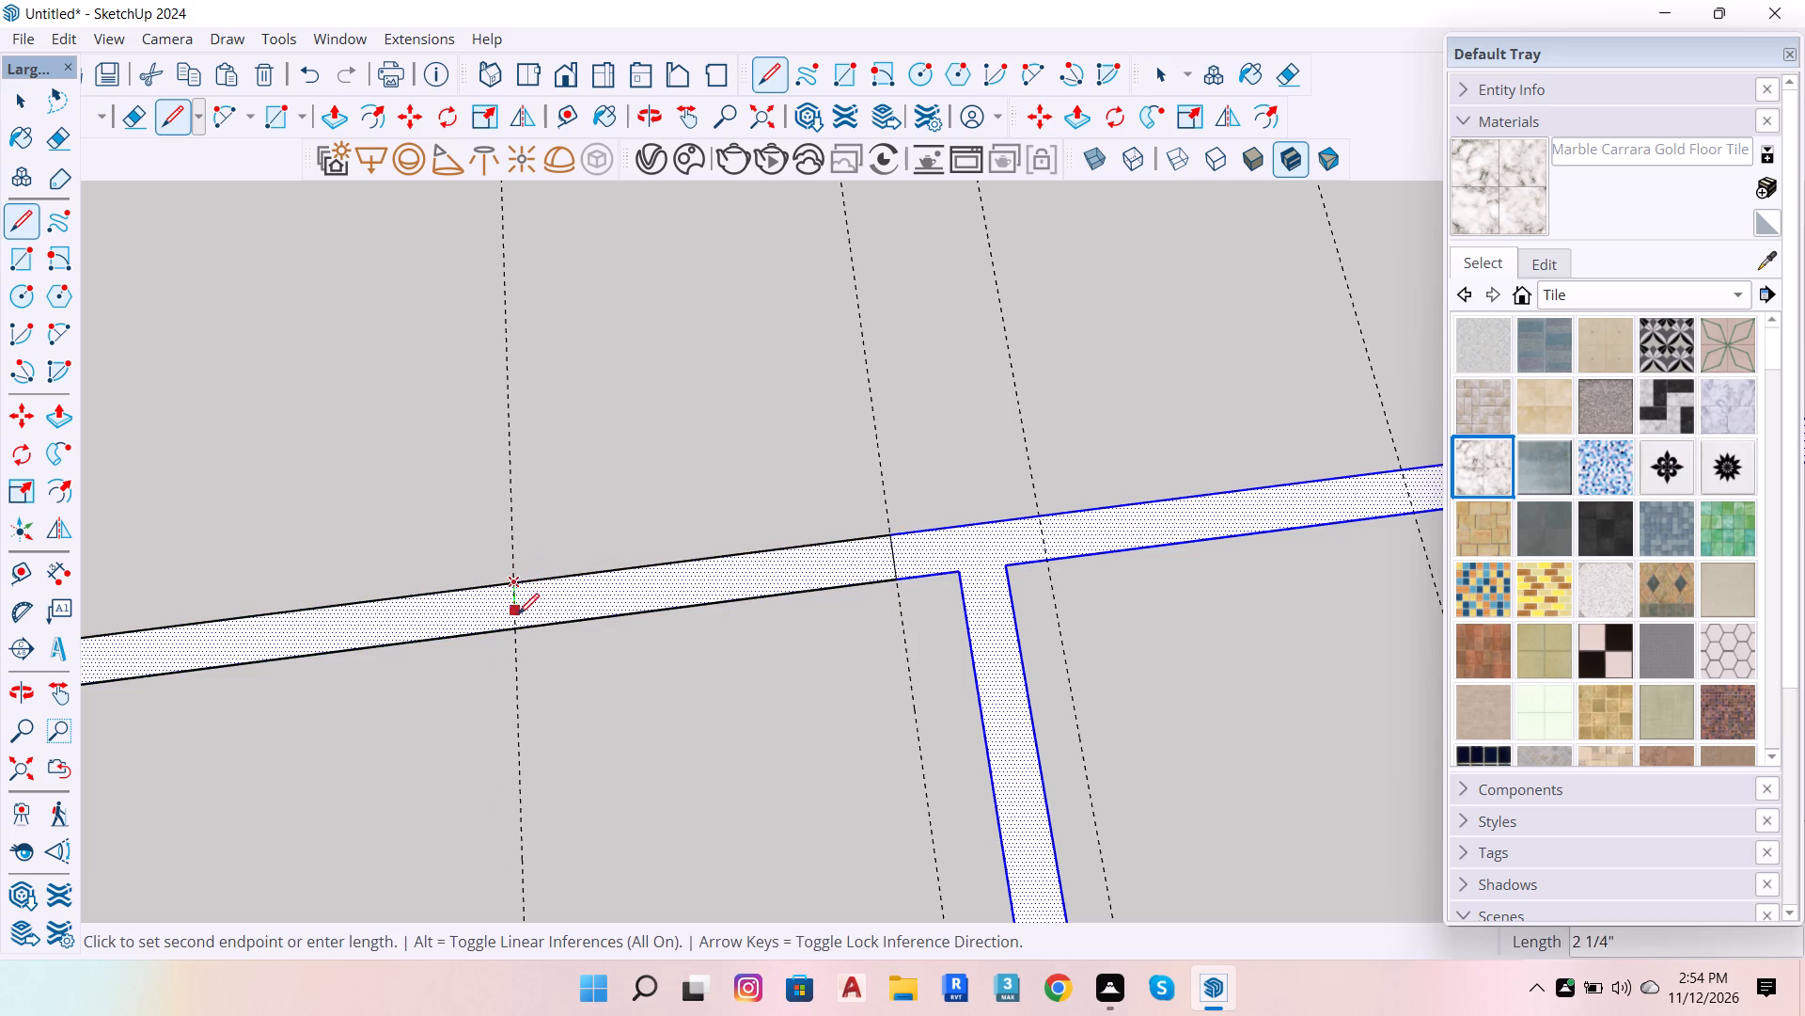
pyautogui.click(513, 626)
# Draw two lines across the same wall at the 4" and 3' guides to mark the neighbouring room's door opening.
pyautogui.scroll(-6, 576, 605)
pyautogui.scroll(5, 1094, 515)
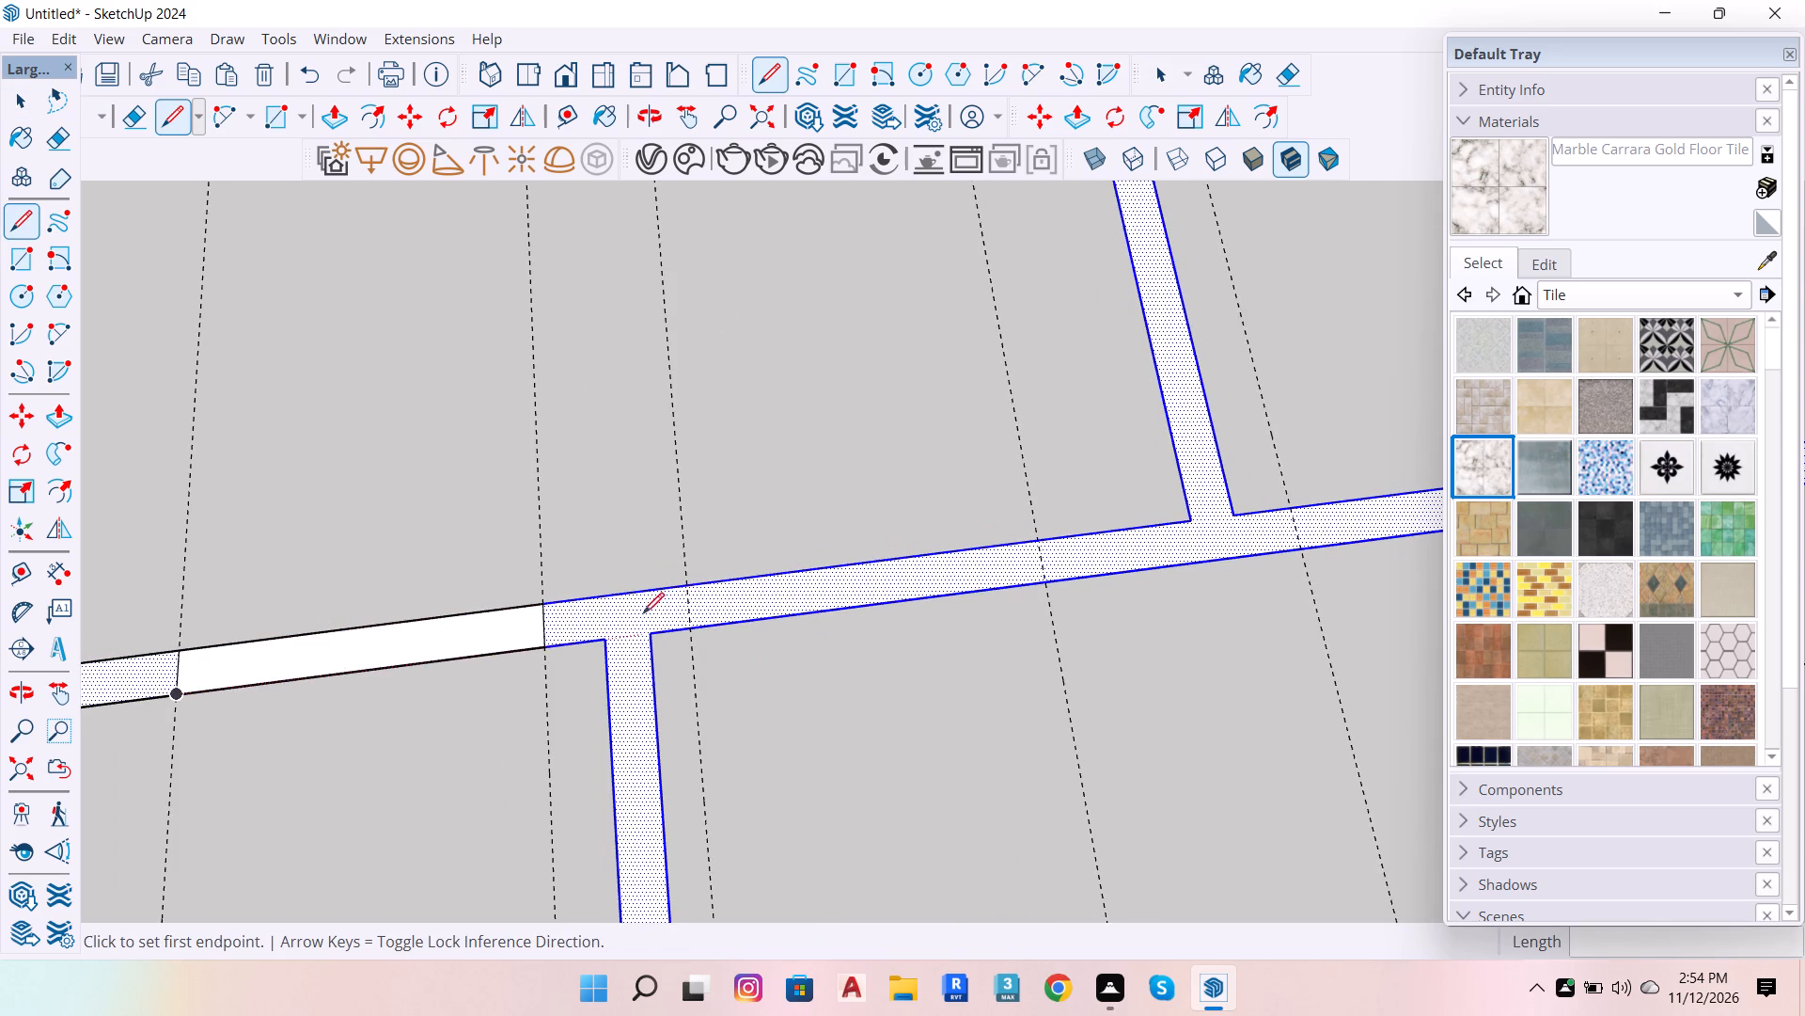
pyautogui.scroll(5, 659, 604)
pyautogui.click(699, 574)
pyautogui.click(712, 636)
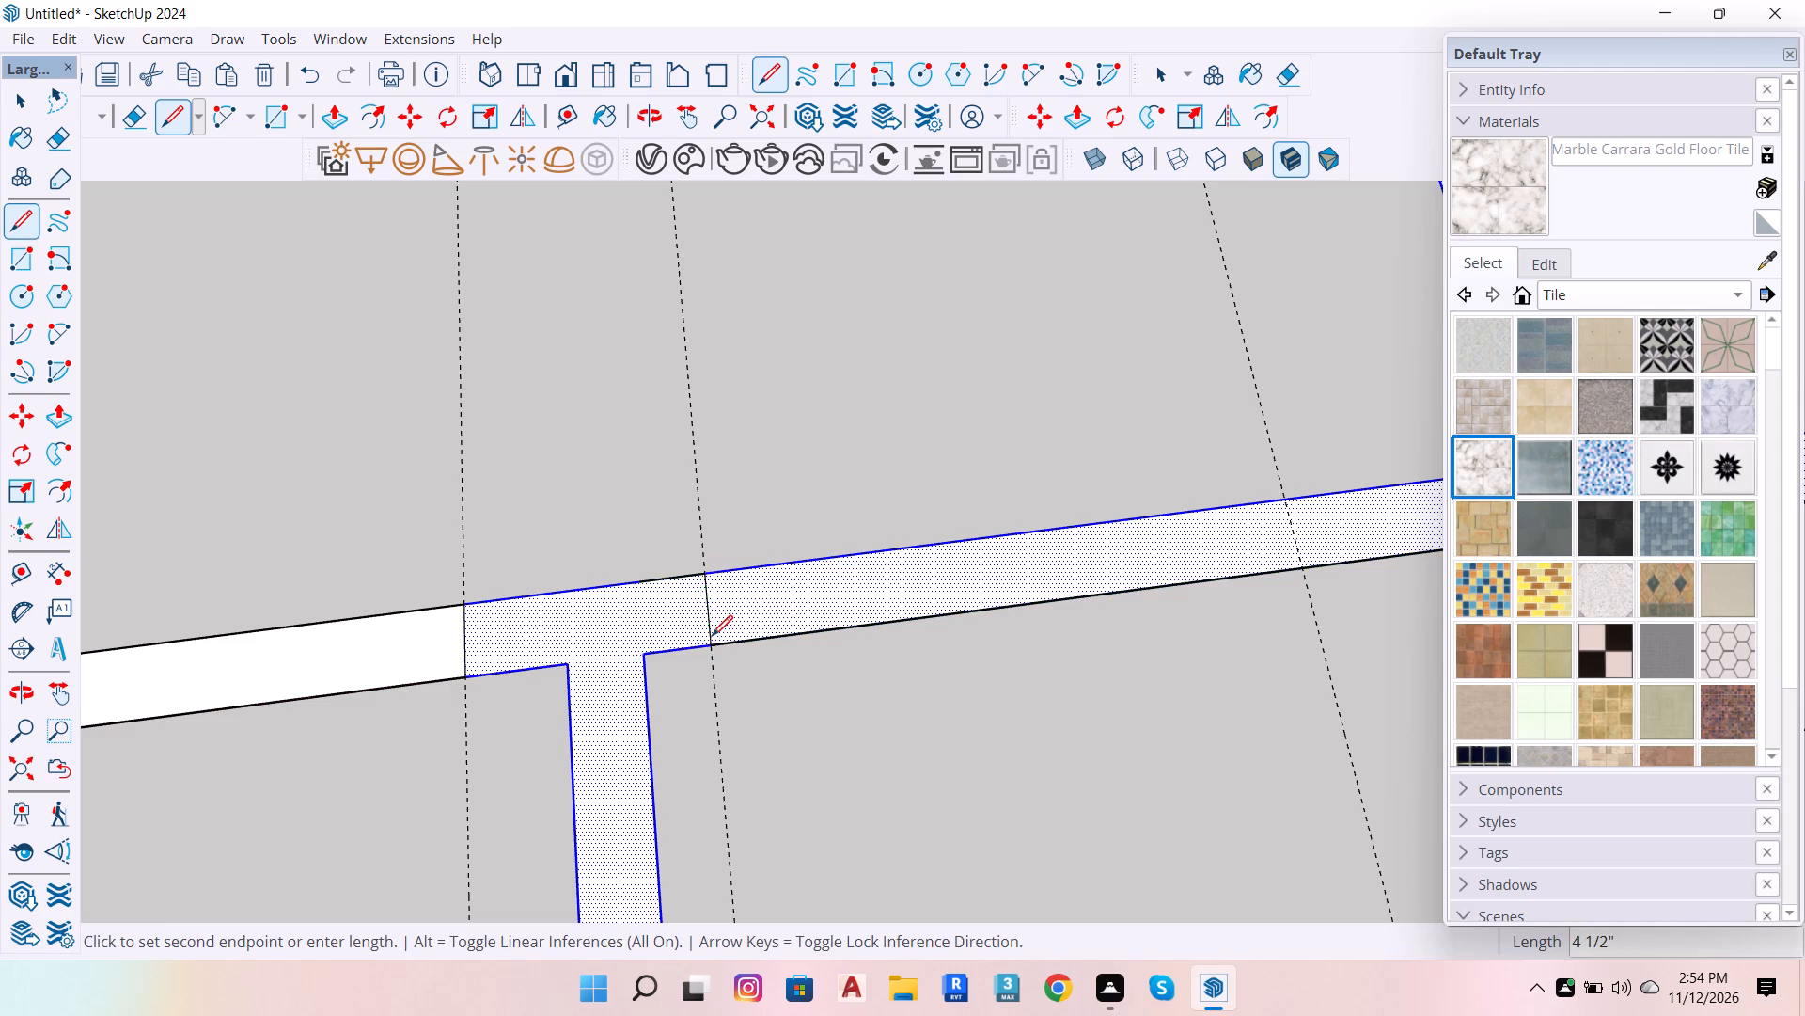
pyautogui.scroll(-6, 641, 659)
pyautogui.scroll(4, 1195, 538)
pyautogui.click(958, 578)
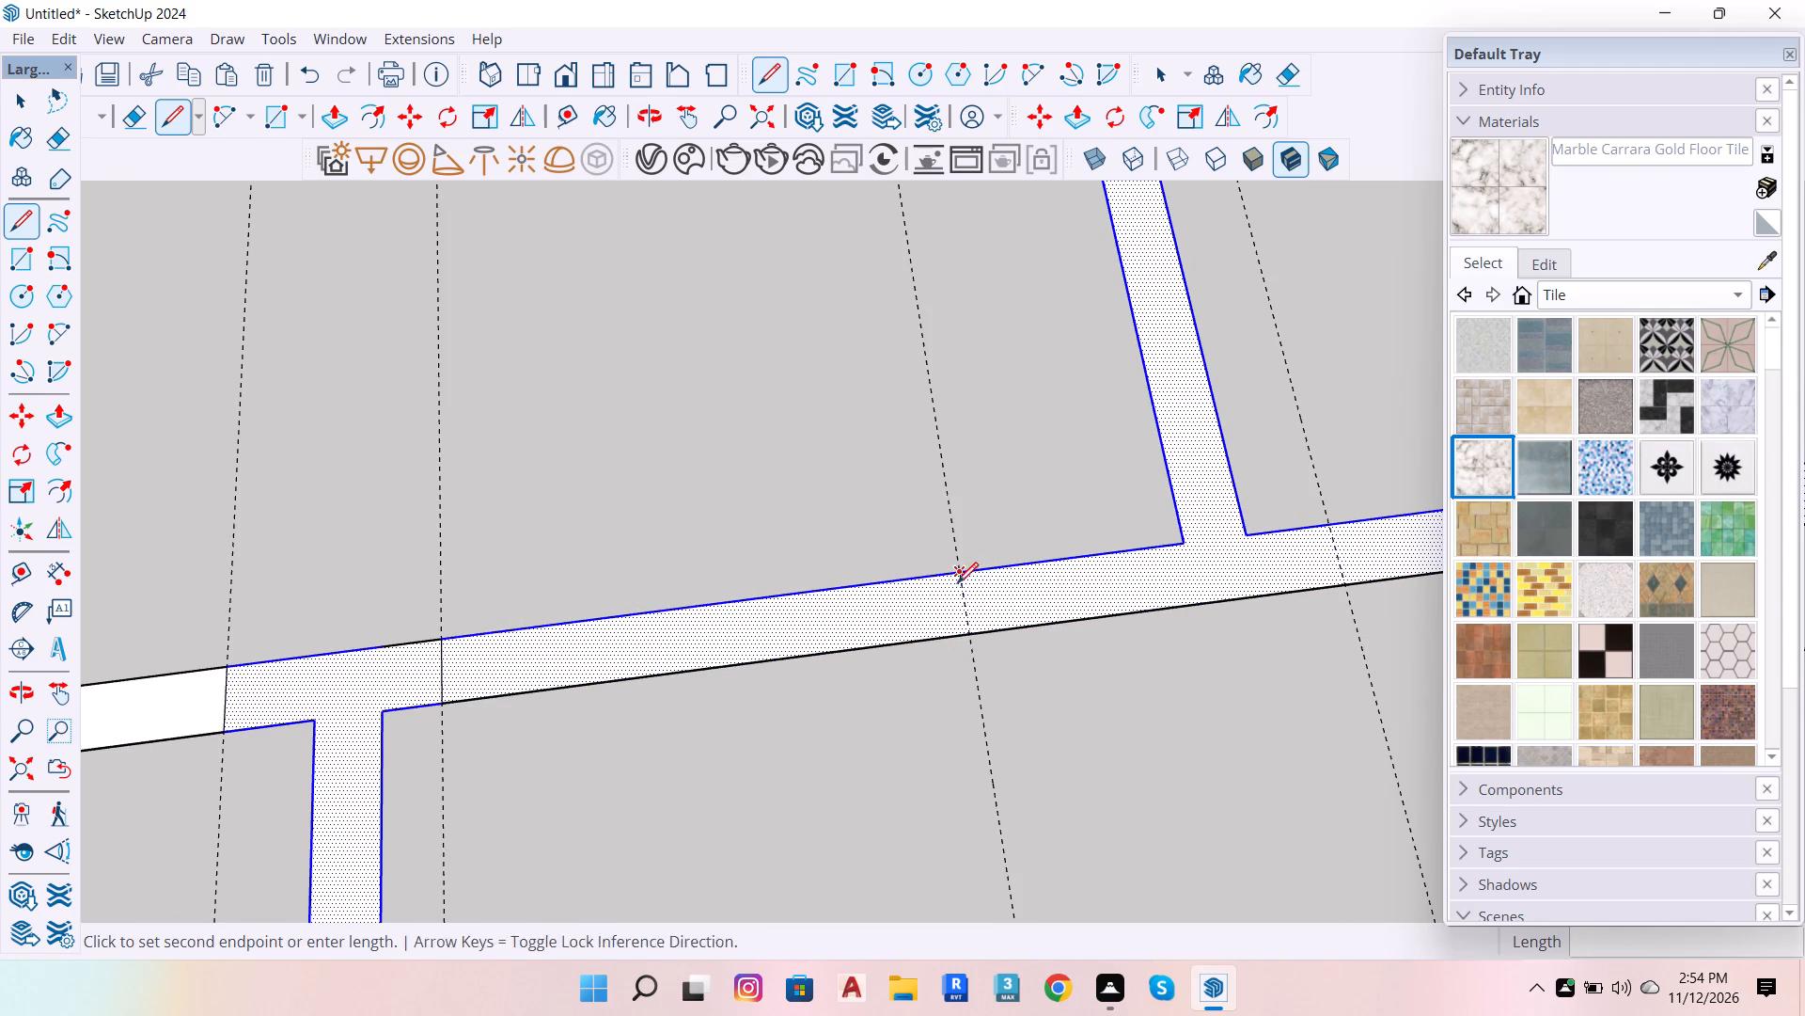
pyautogui.click(963, 633)
# Draw two lines across the long wall at the 6" and 2'6" guides to mark the larger small room's door opening.
pyautogui.scroll(-6, 632, 658)
pyautogui.scroll(5, 1064, 583)
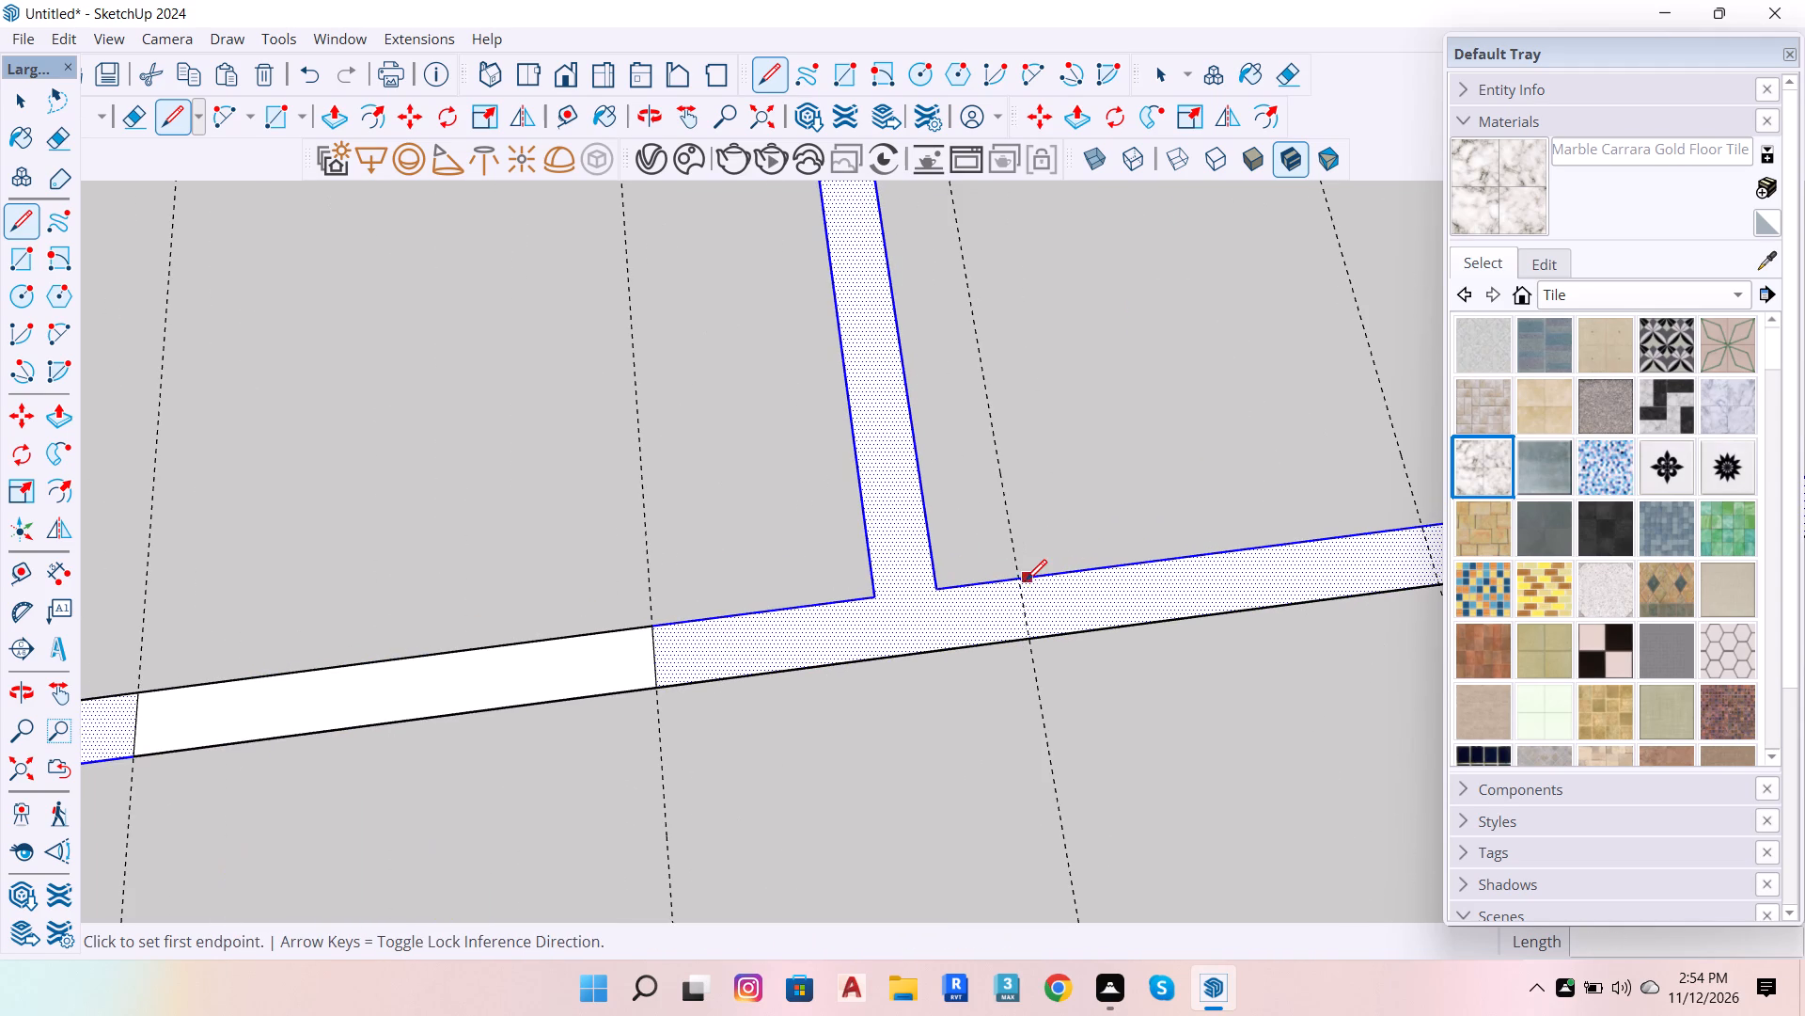
pyautogui.click(1017, 583)
pyautogui.click(1026, 639)
pyautogui.scroll(-6, 746, 655)
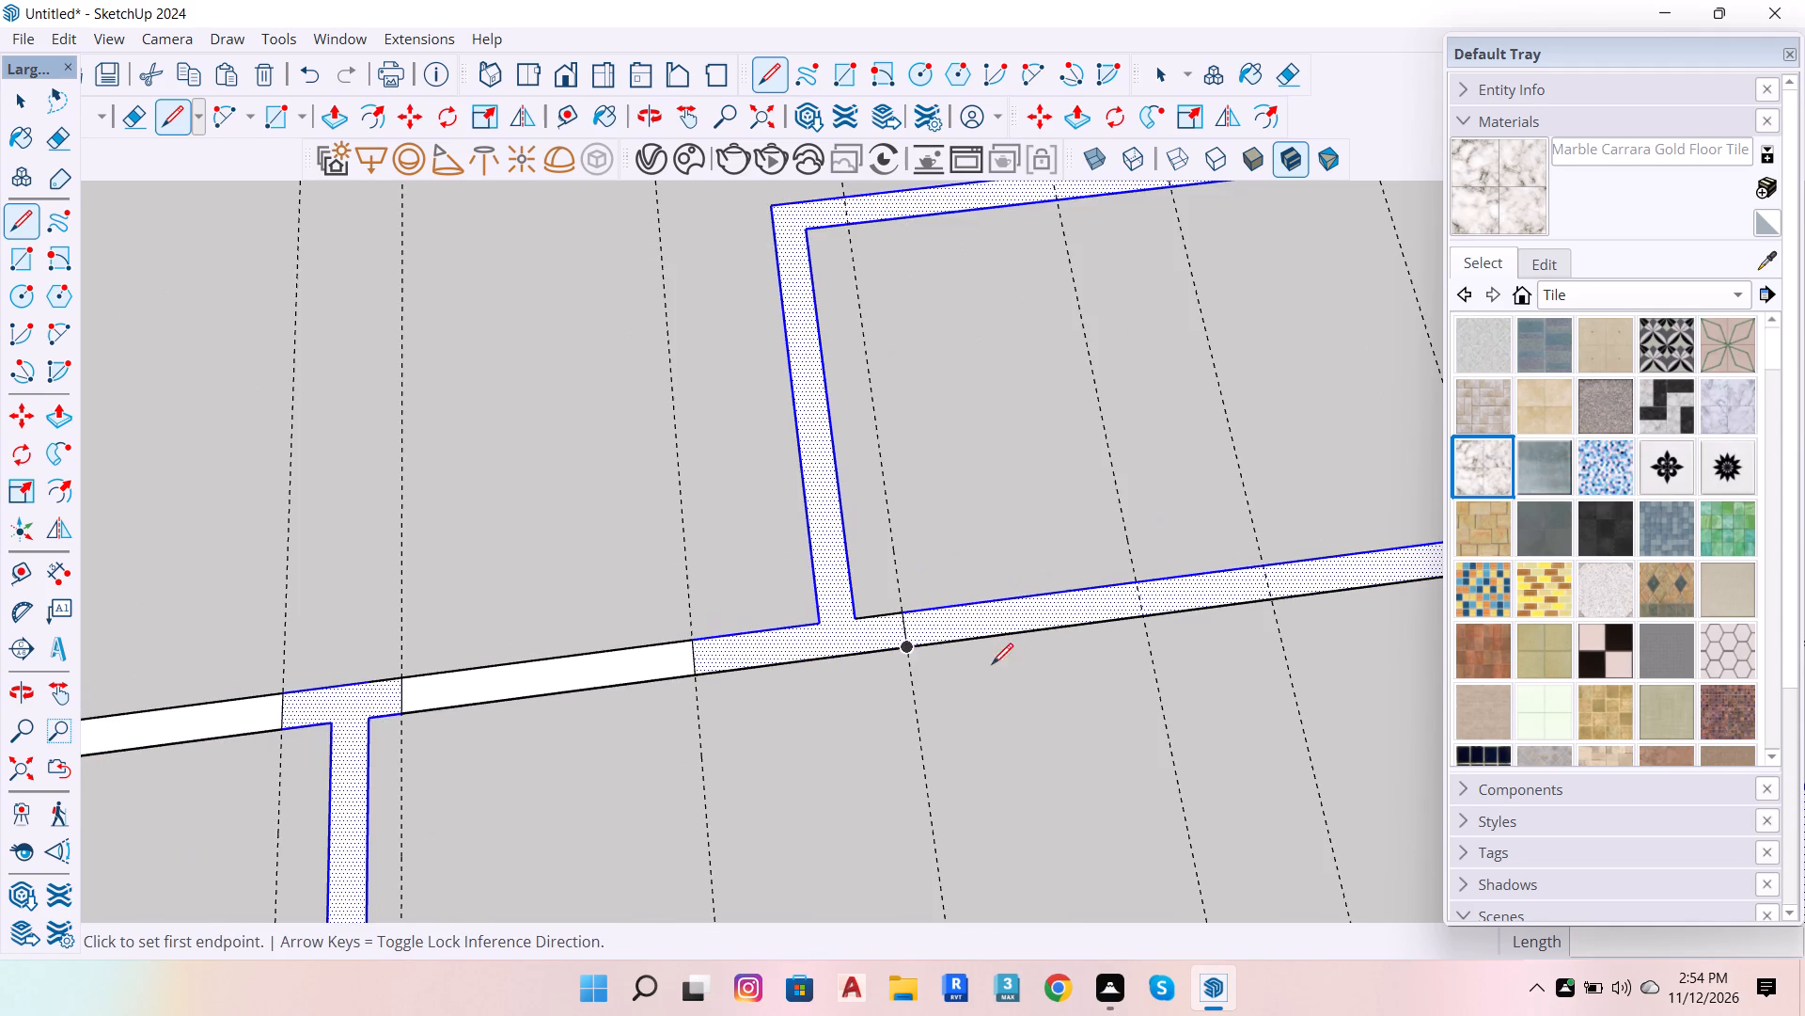
pyautogui.scroll(5, 1143, 579)
pyautogui.click(1130, 582)
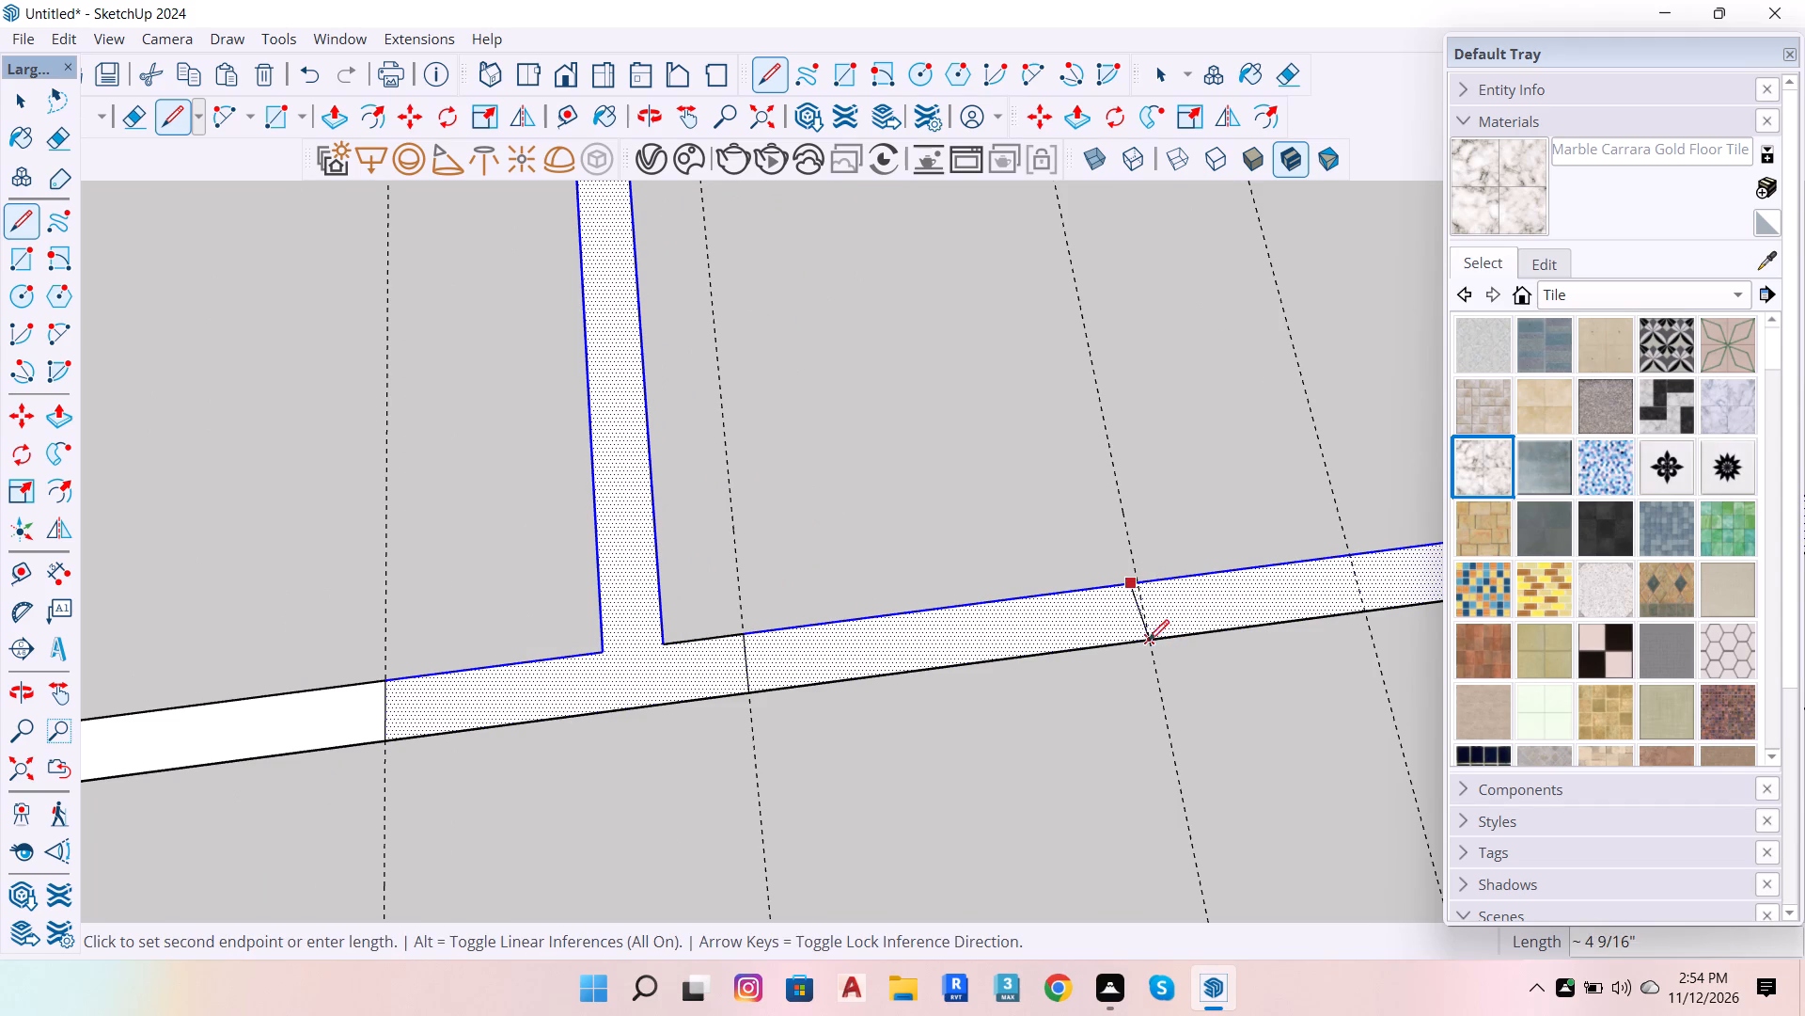
pyautogui.press('space')
pyautogui.press('l')
pyautogui.click(1139, 591)
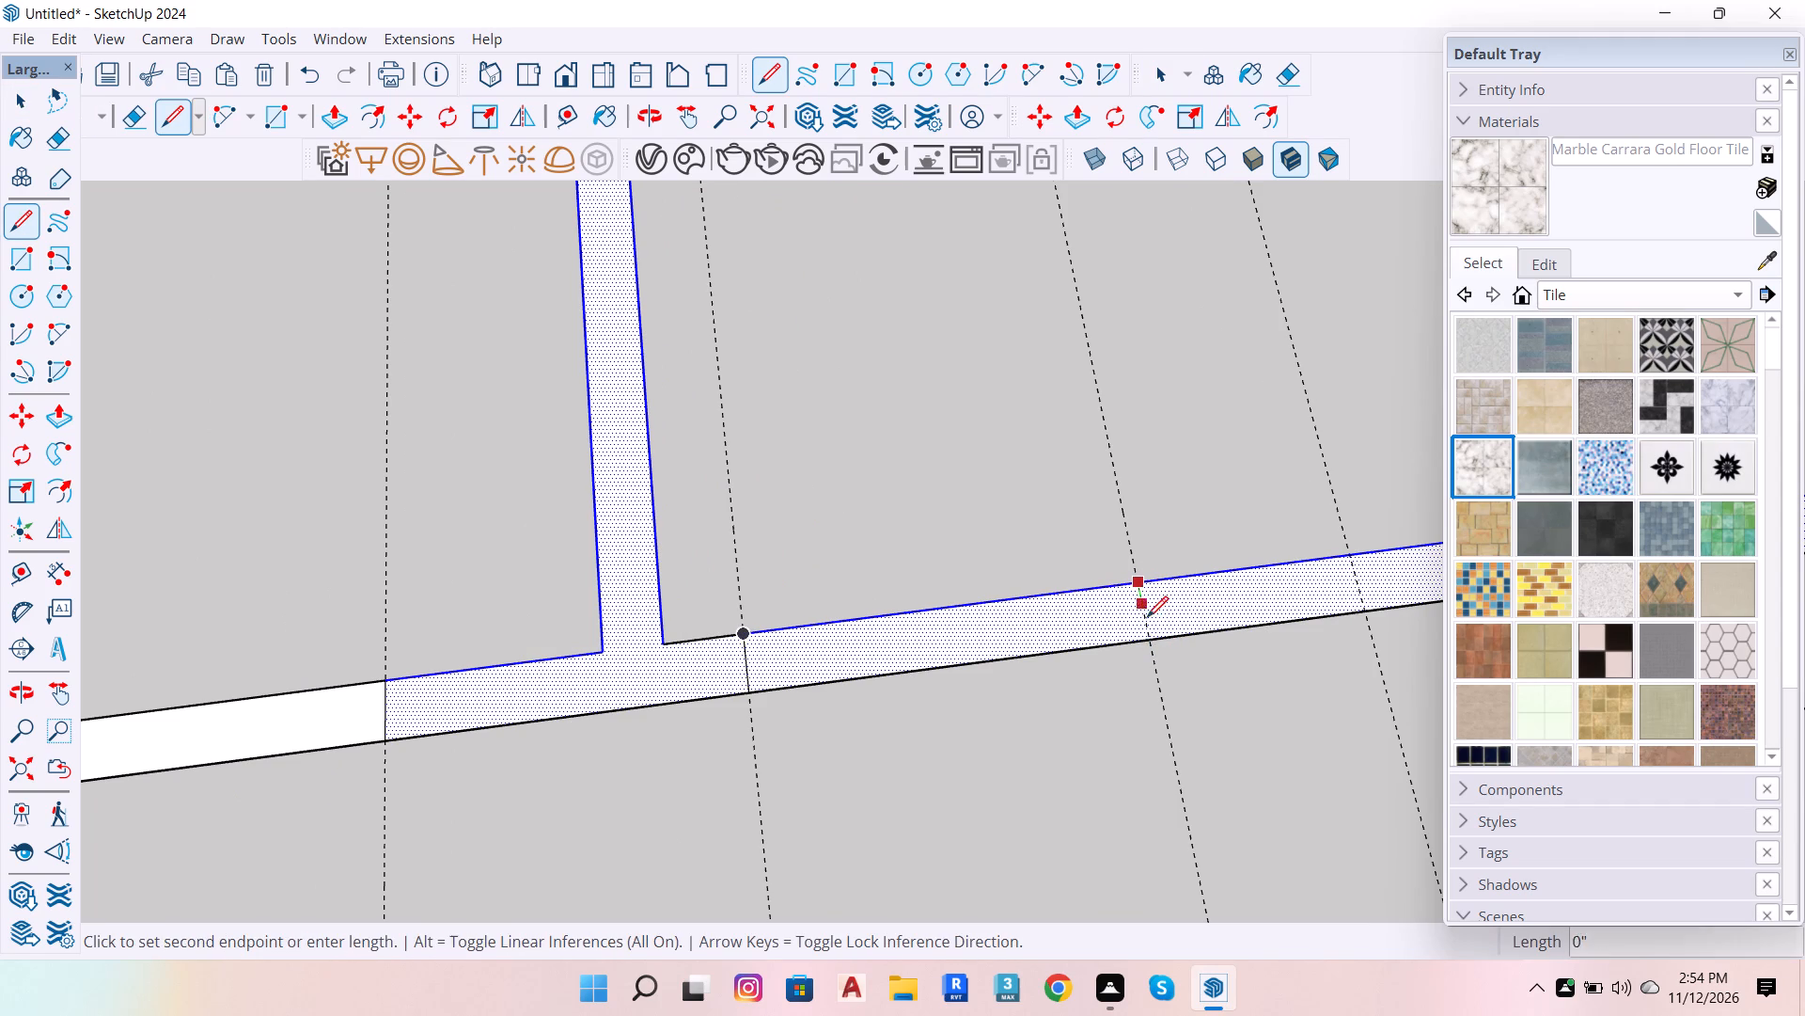
pyautogui.click(1147, 637)
# Draw two lines at the 6" and 2'6" guides across the wall separating the smallest room by the outer wall from the large room beyond it.
pyautogui.scroll(-18, 1012, 677)
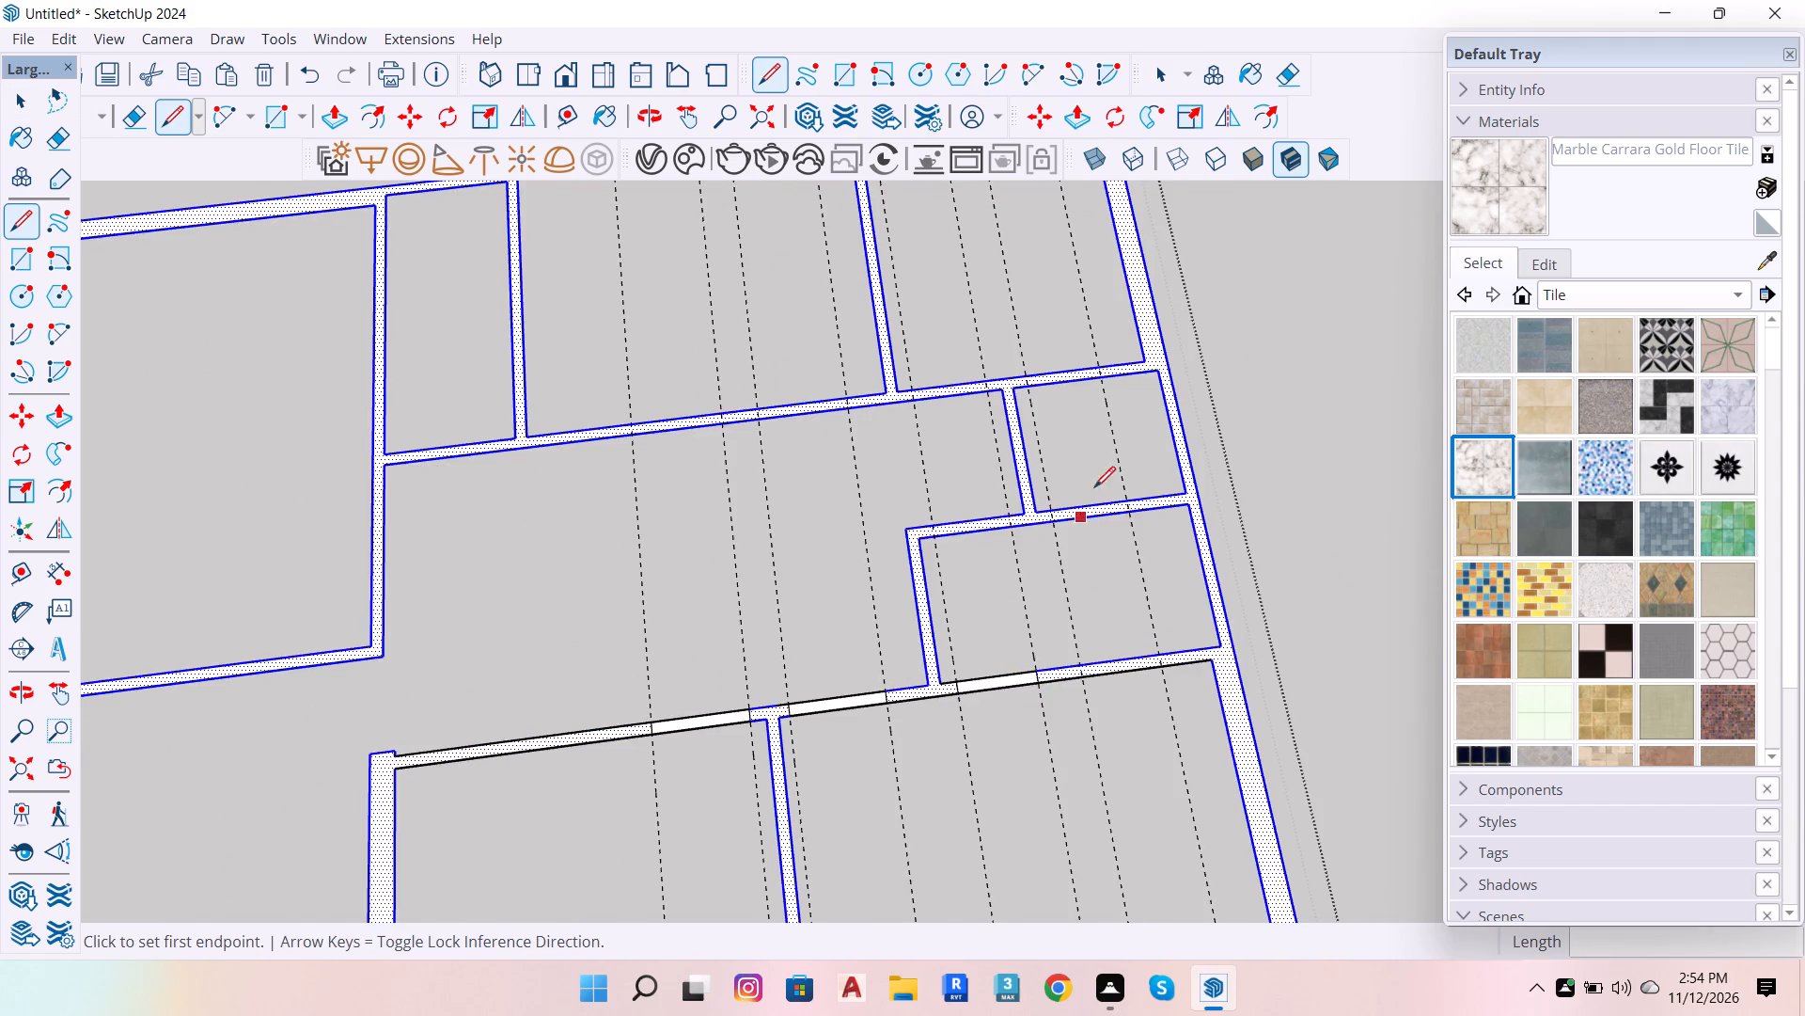
pyautogui.scroll(10, 1101, 398)
pyautogui.click(990, 367)
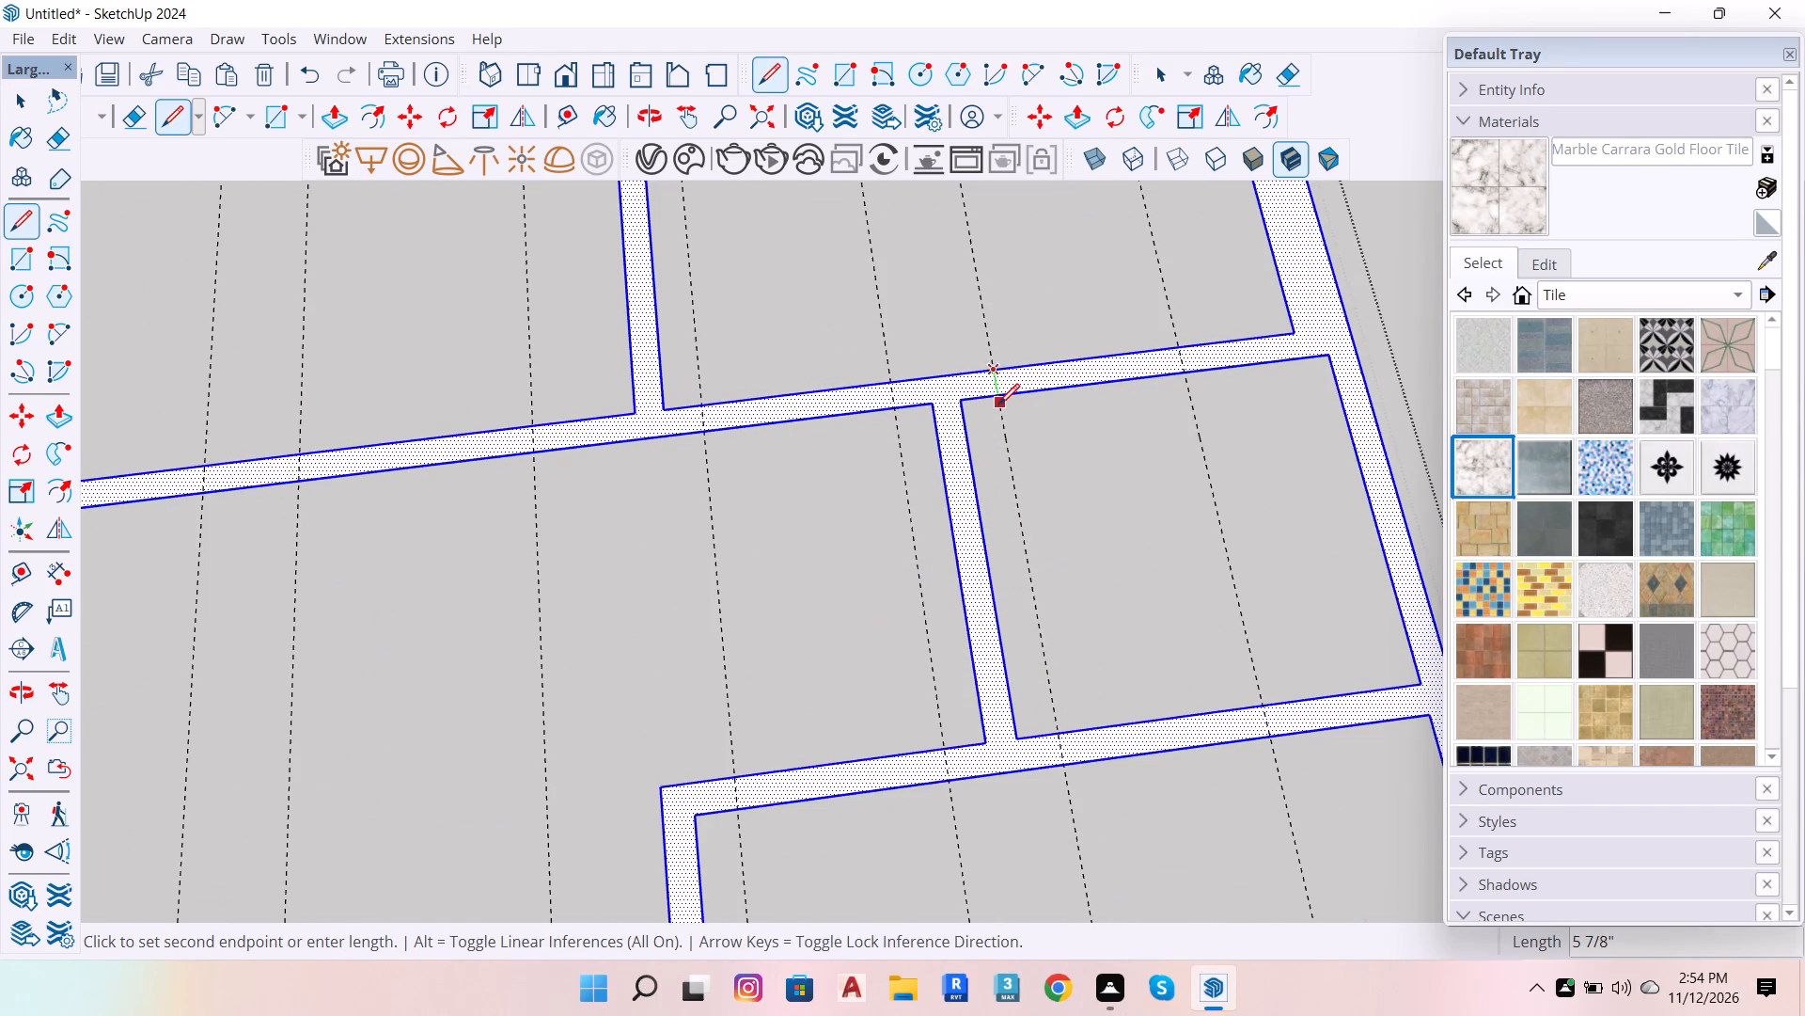
pyautogui.click(998, 405)
pyautogui.press('space')
pyautogui.scroll(6, 1006, 396)
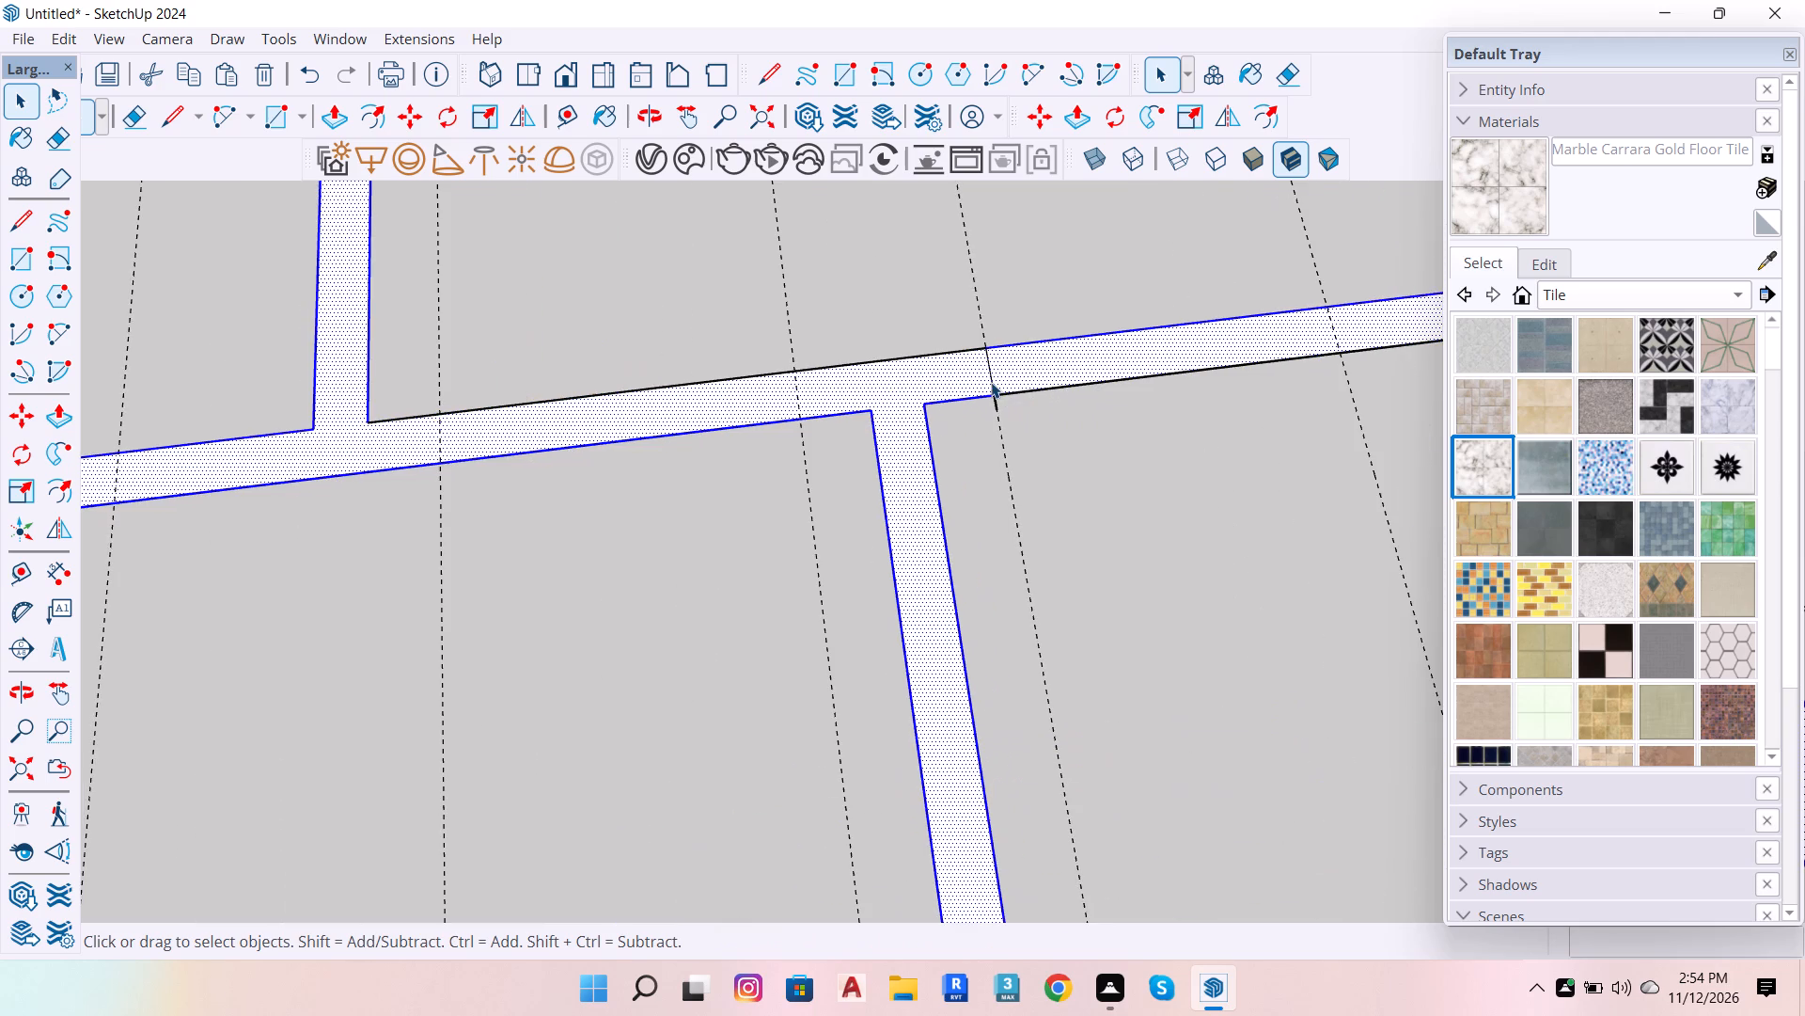
pyautogui.scroll(-6, 899, 474)
pyautogui.press('l')
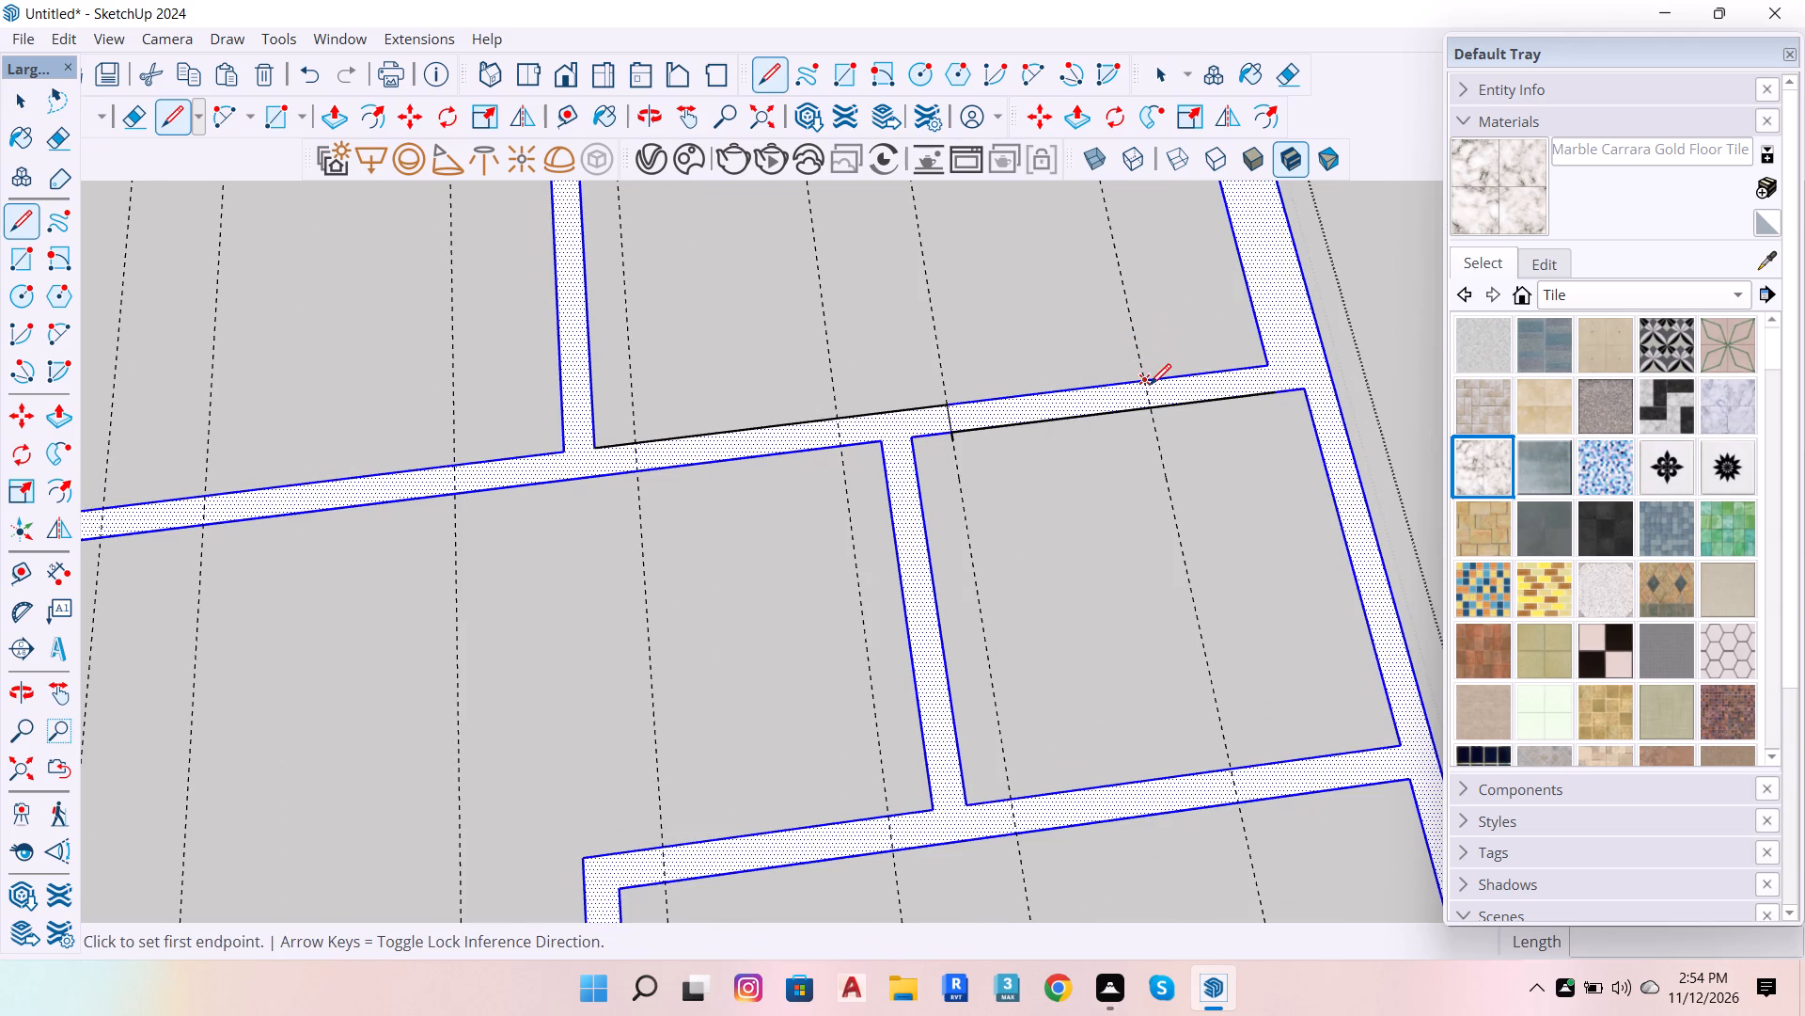
pyautogui.click(1148, 380)
pyautogui.click(1151, 411)
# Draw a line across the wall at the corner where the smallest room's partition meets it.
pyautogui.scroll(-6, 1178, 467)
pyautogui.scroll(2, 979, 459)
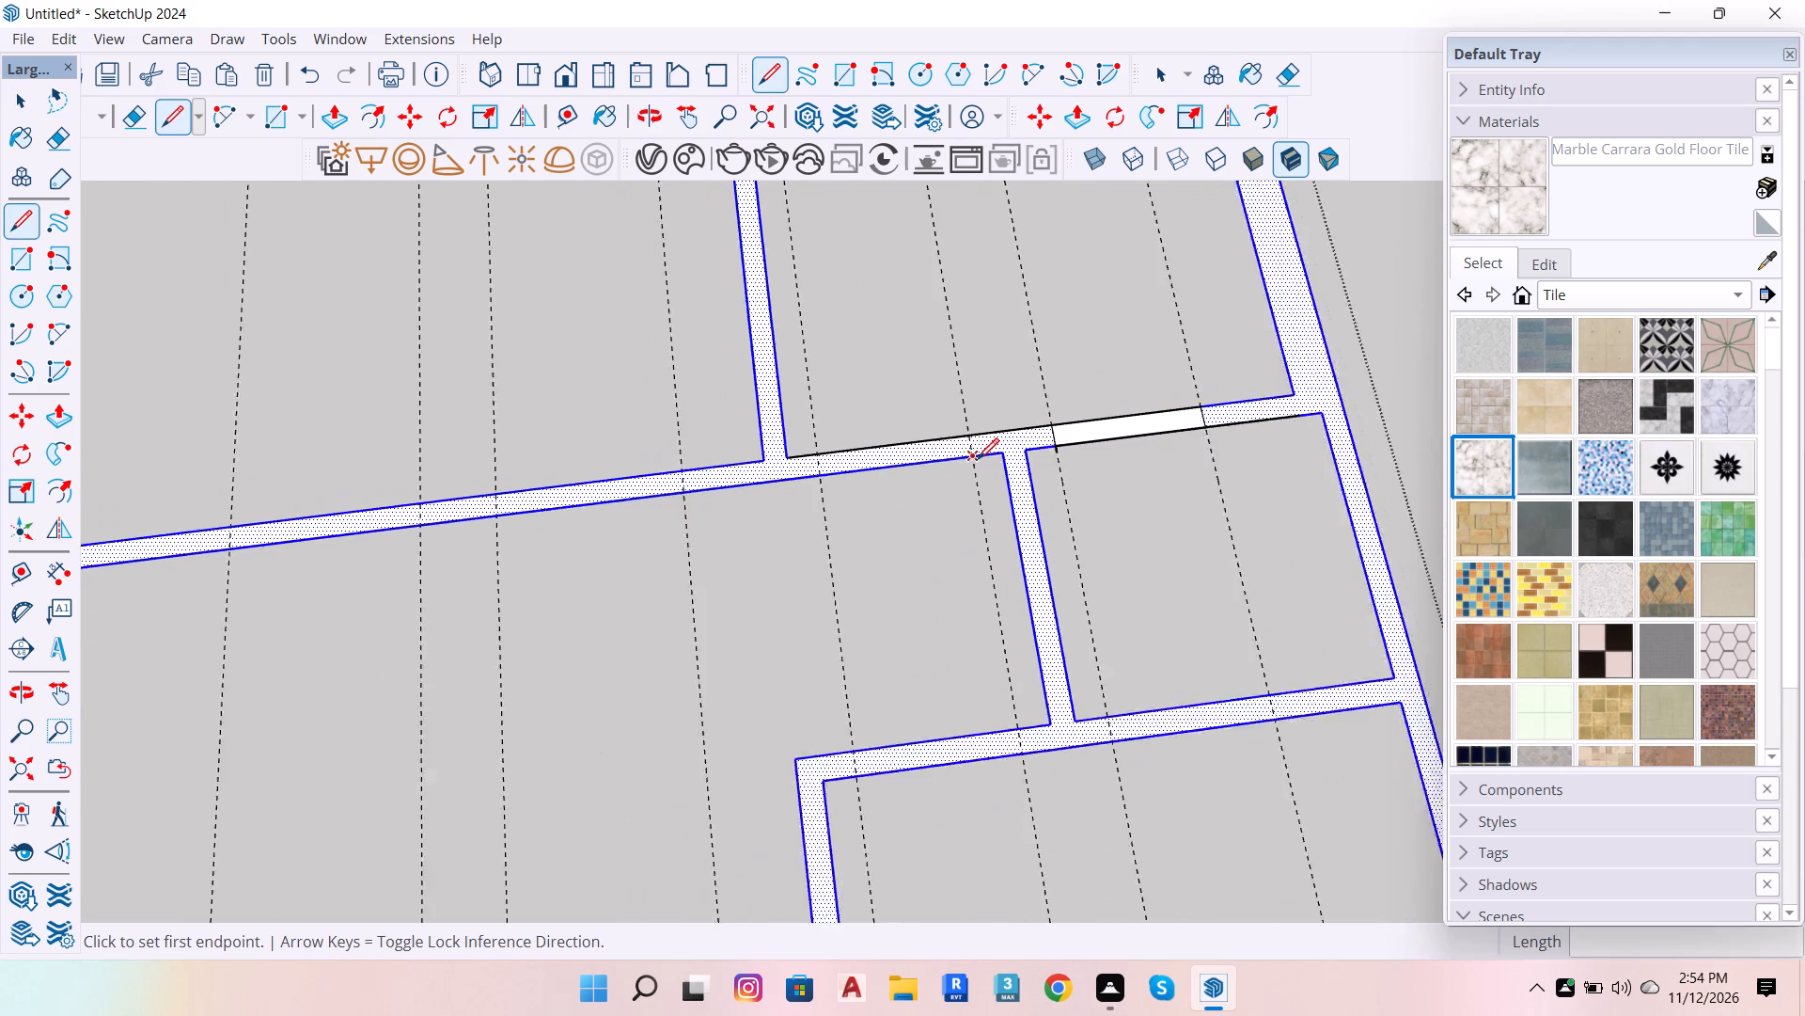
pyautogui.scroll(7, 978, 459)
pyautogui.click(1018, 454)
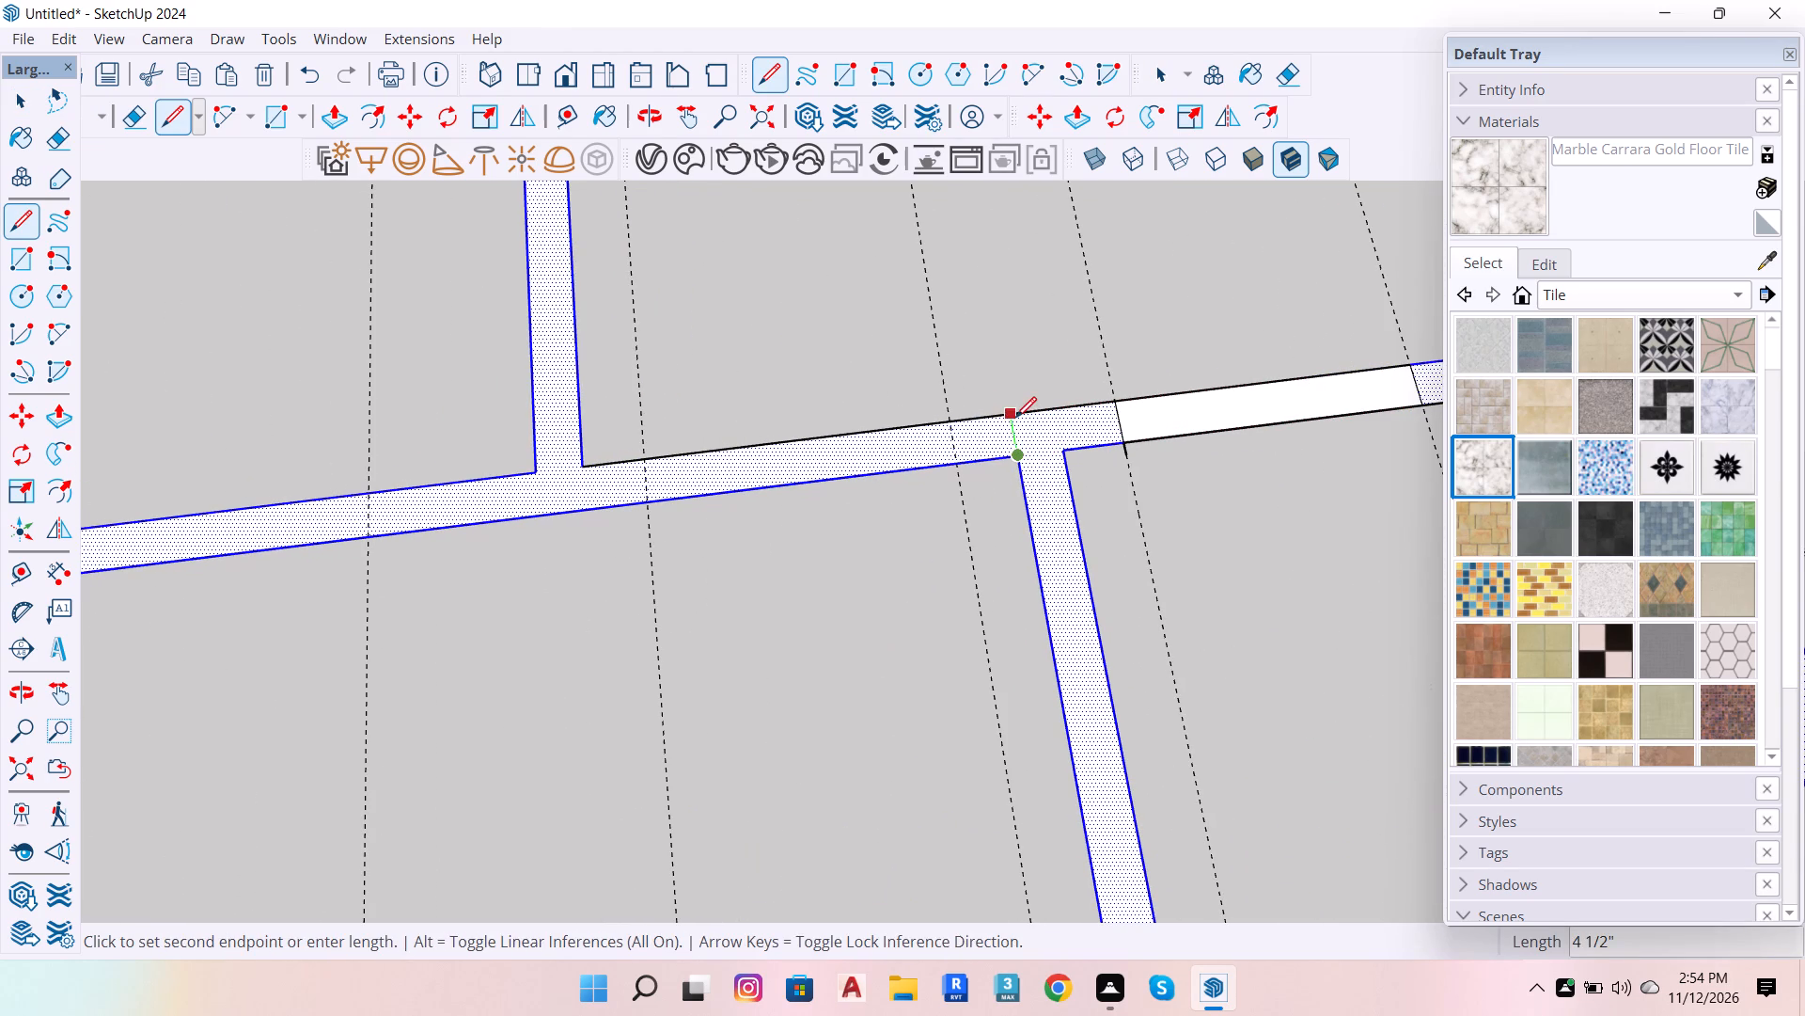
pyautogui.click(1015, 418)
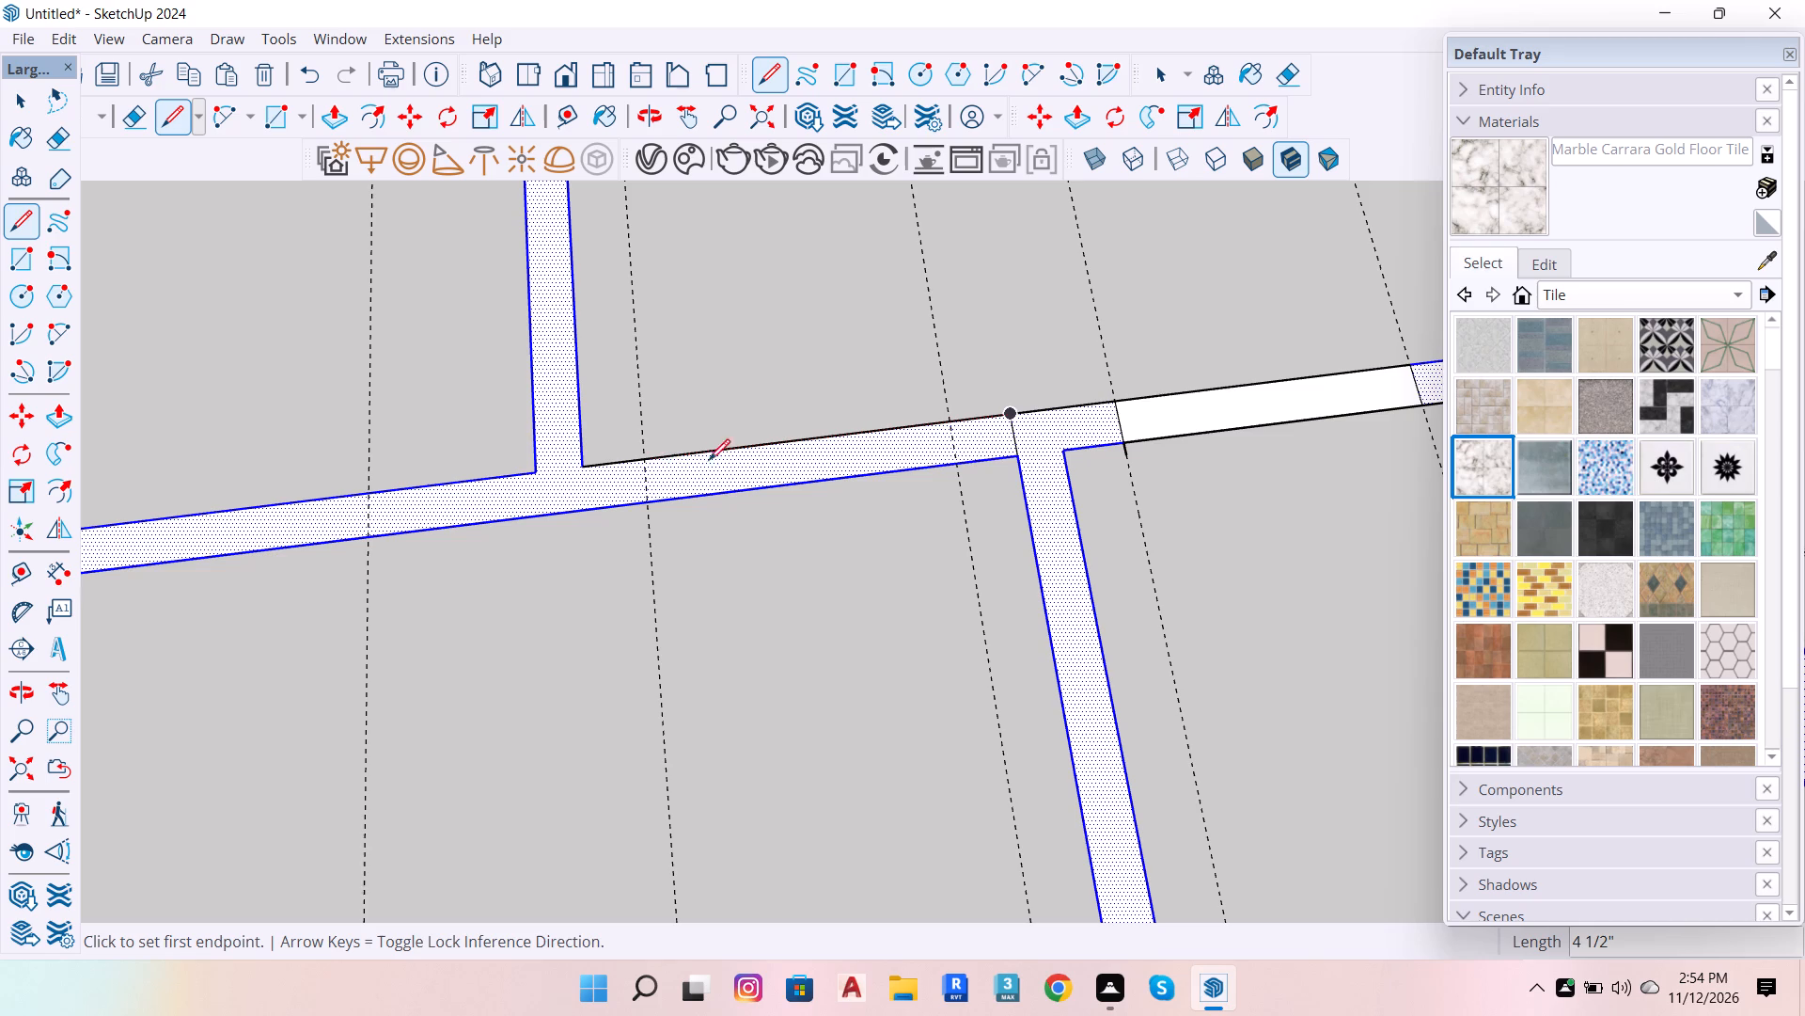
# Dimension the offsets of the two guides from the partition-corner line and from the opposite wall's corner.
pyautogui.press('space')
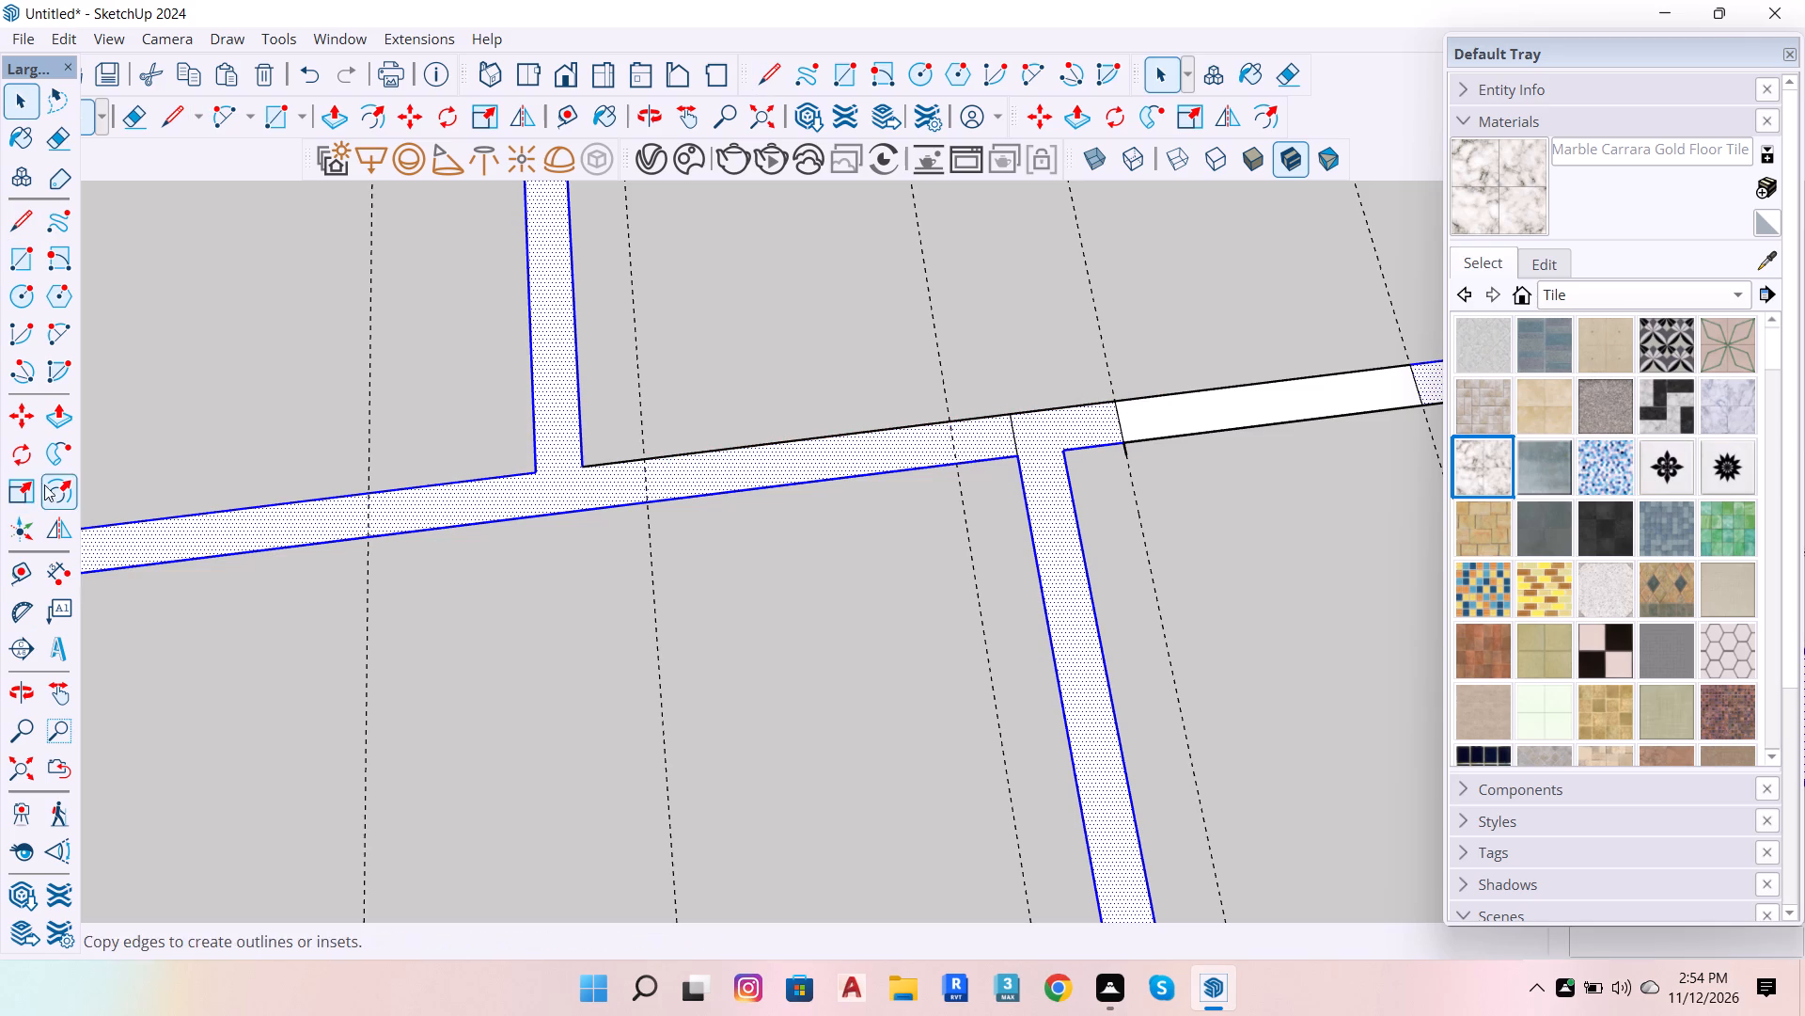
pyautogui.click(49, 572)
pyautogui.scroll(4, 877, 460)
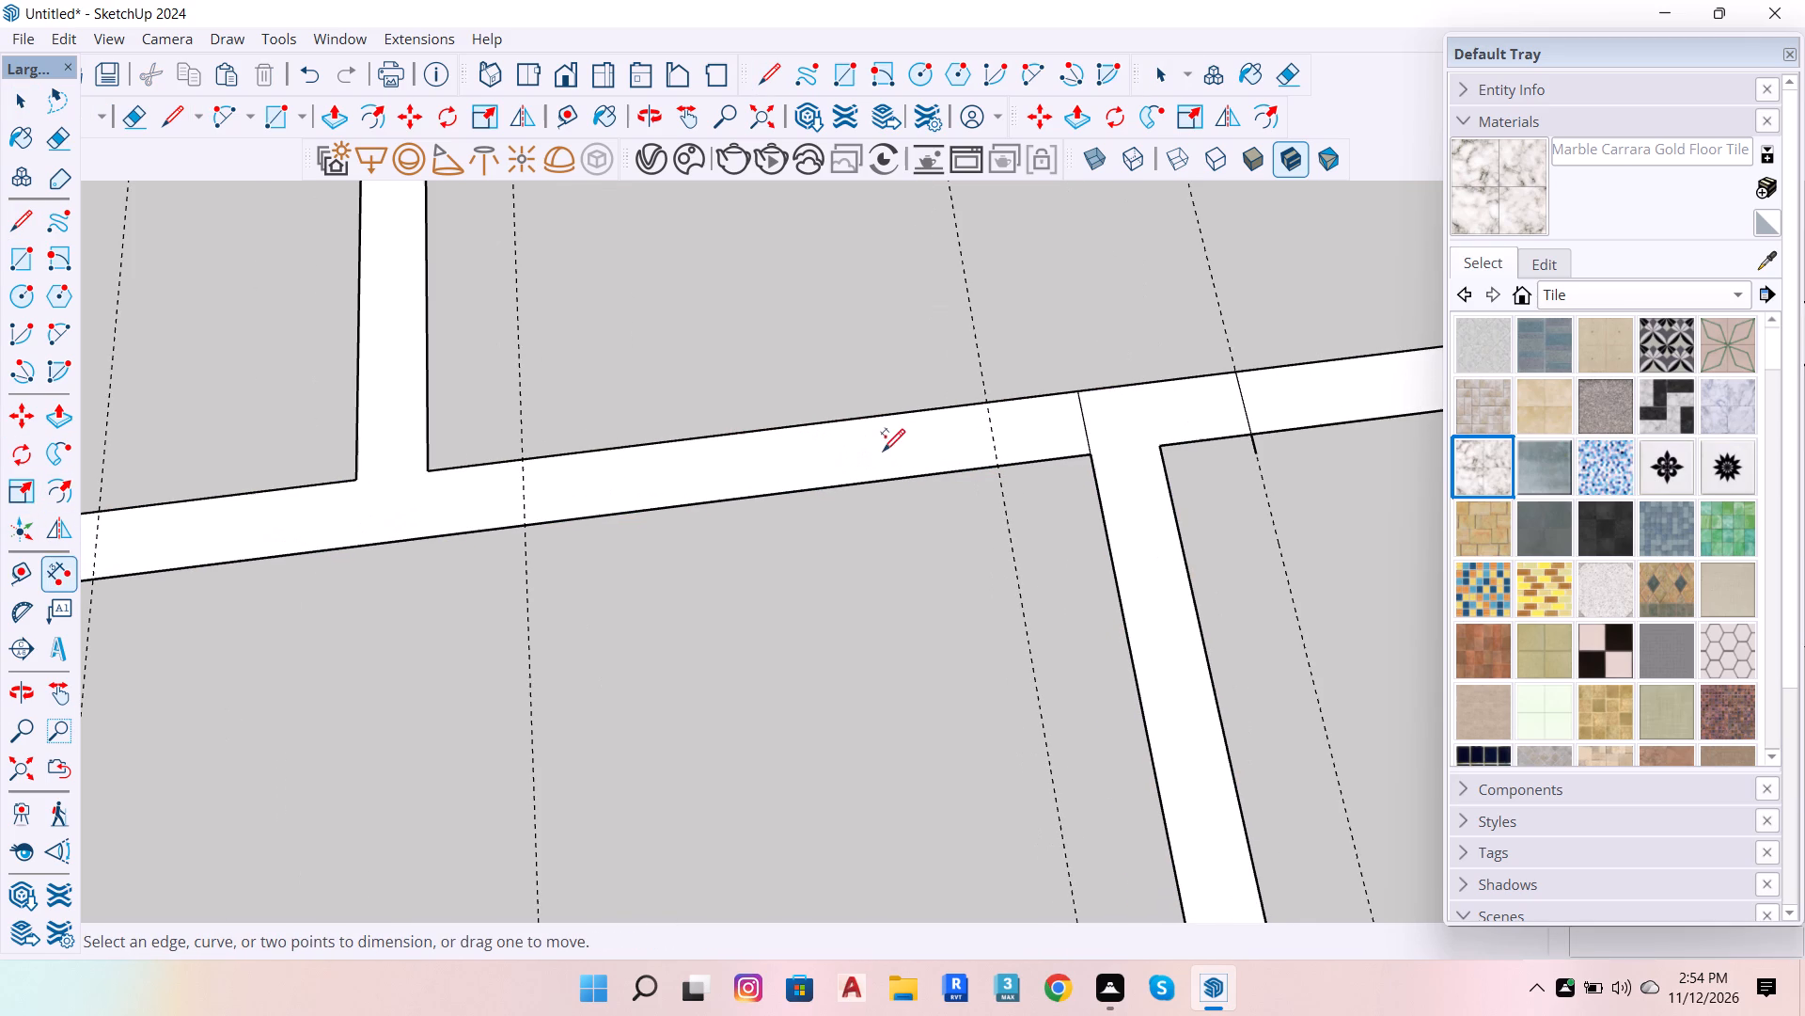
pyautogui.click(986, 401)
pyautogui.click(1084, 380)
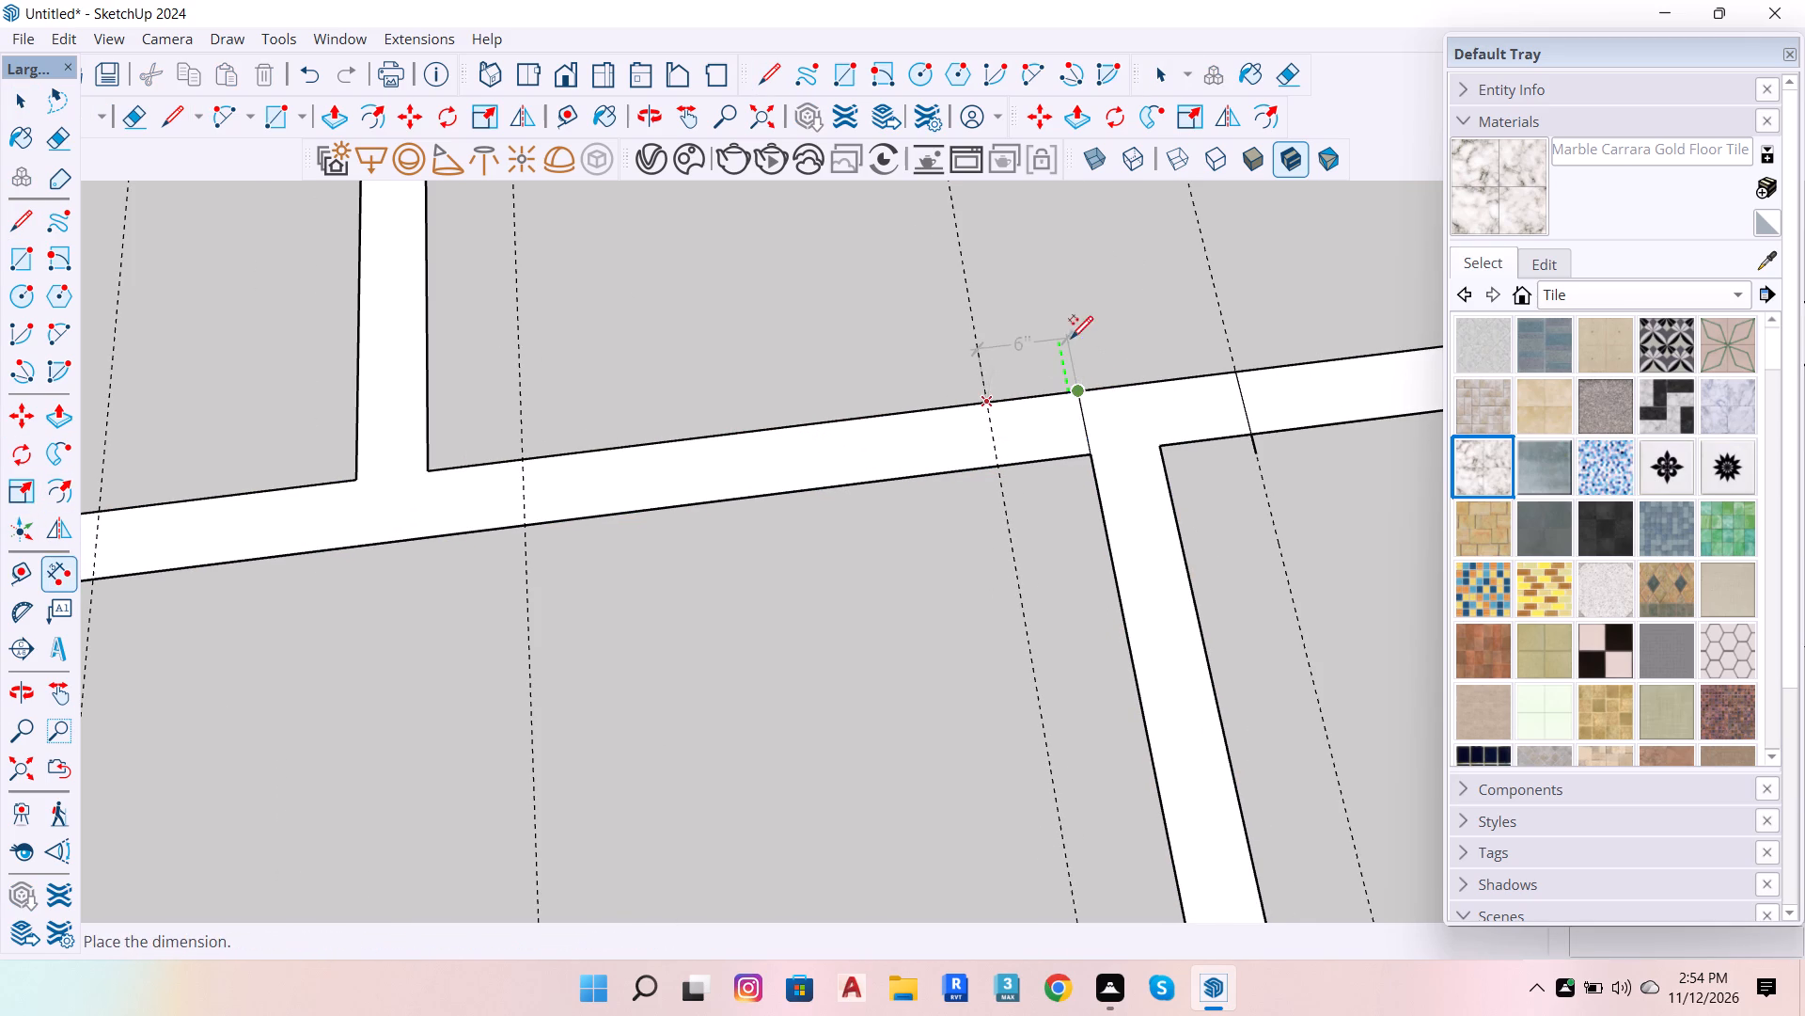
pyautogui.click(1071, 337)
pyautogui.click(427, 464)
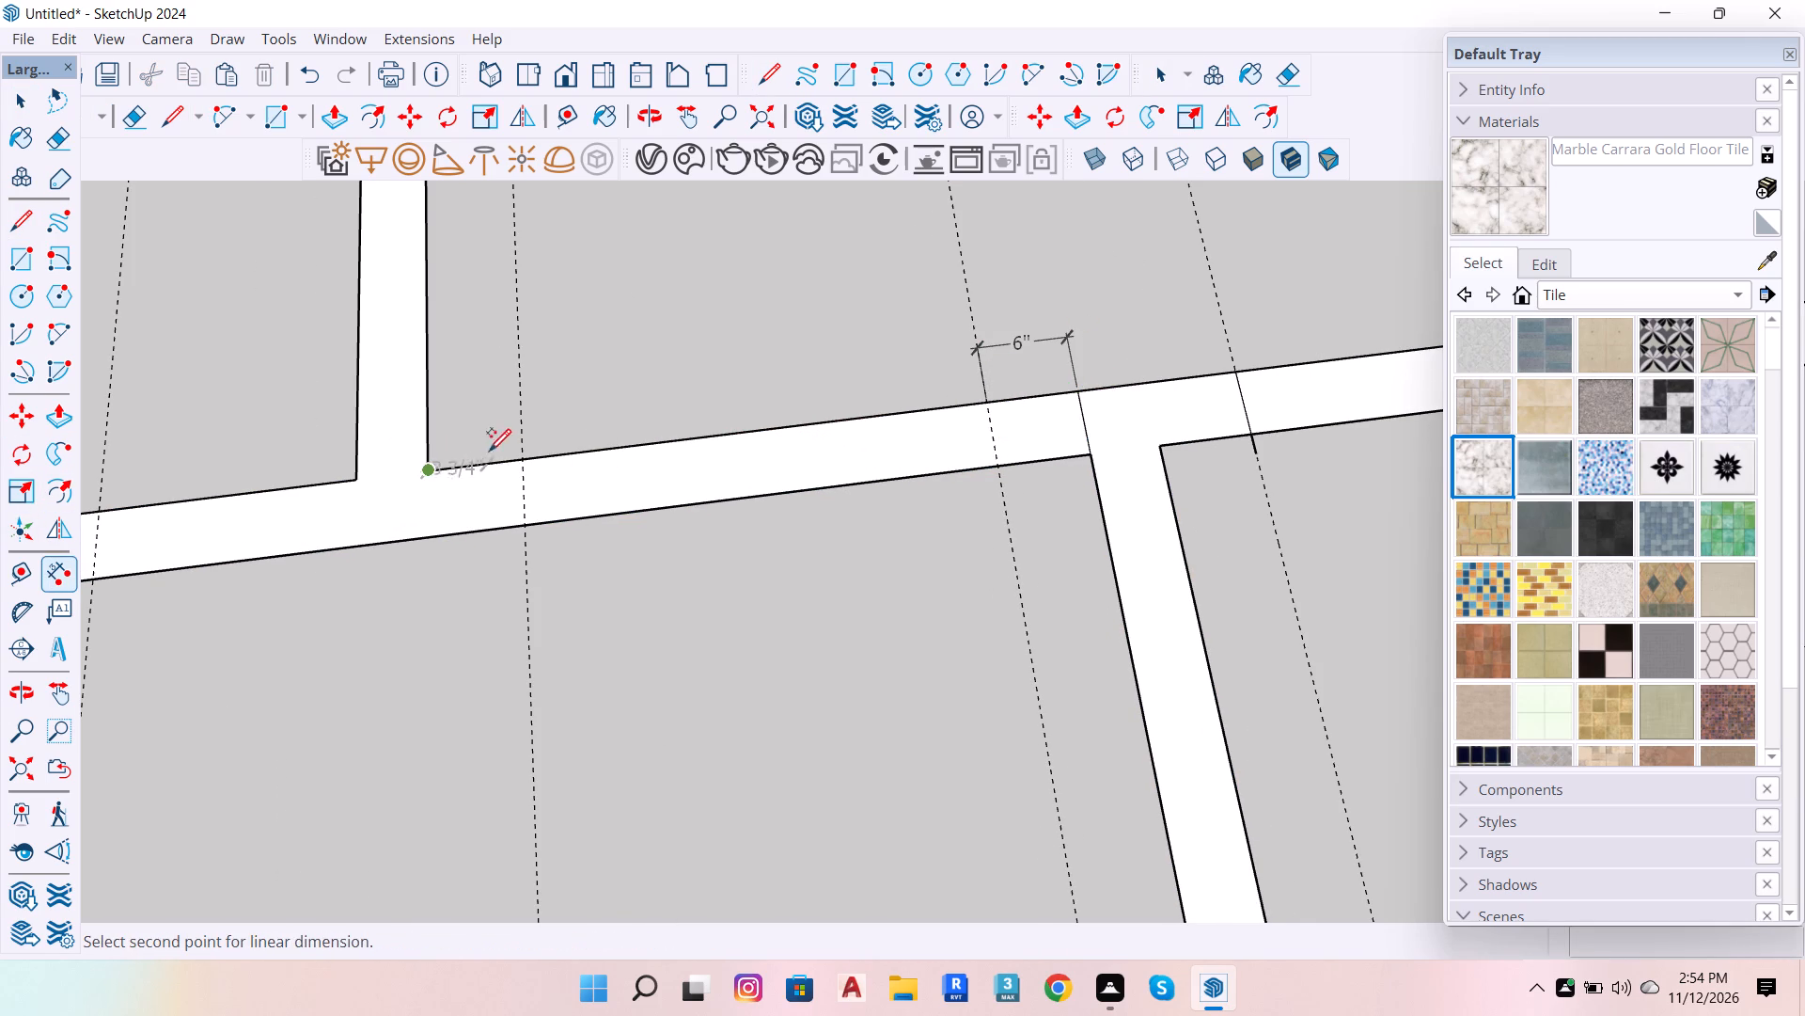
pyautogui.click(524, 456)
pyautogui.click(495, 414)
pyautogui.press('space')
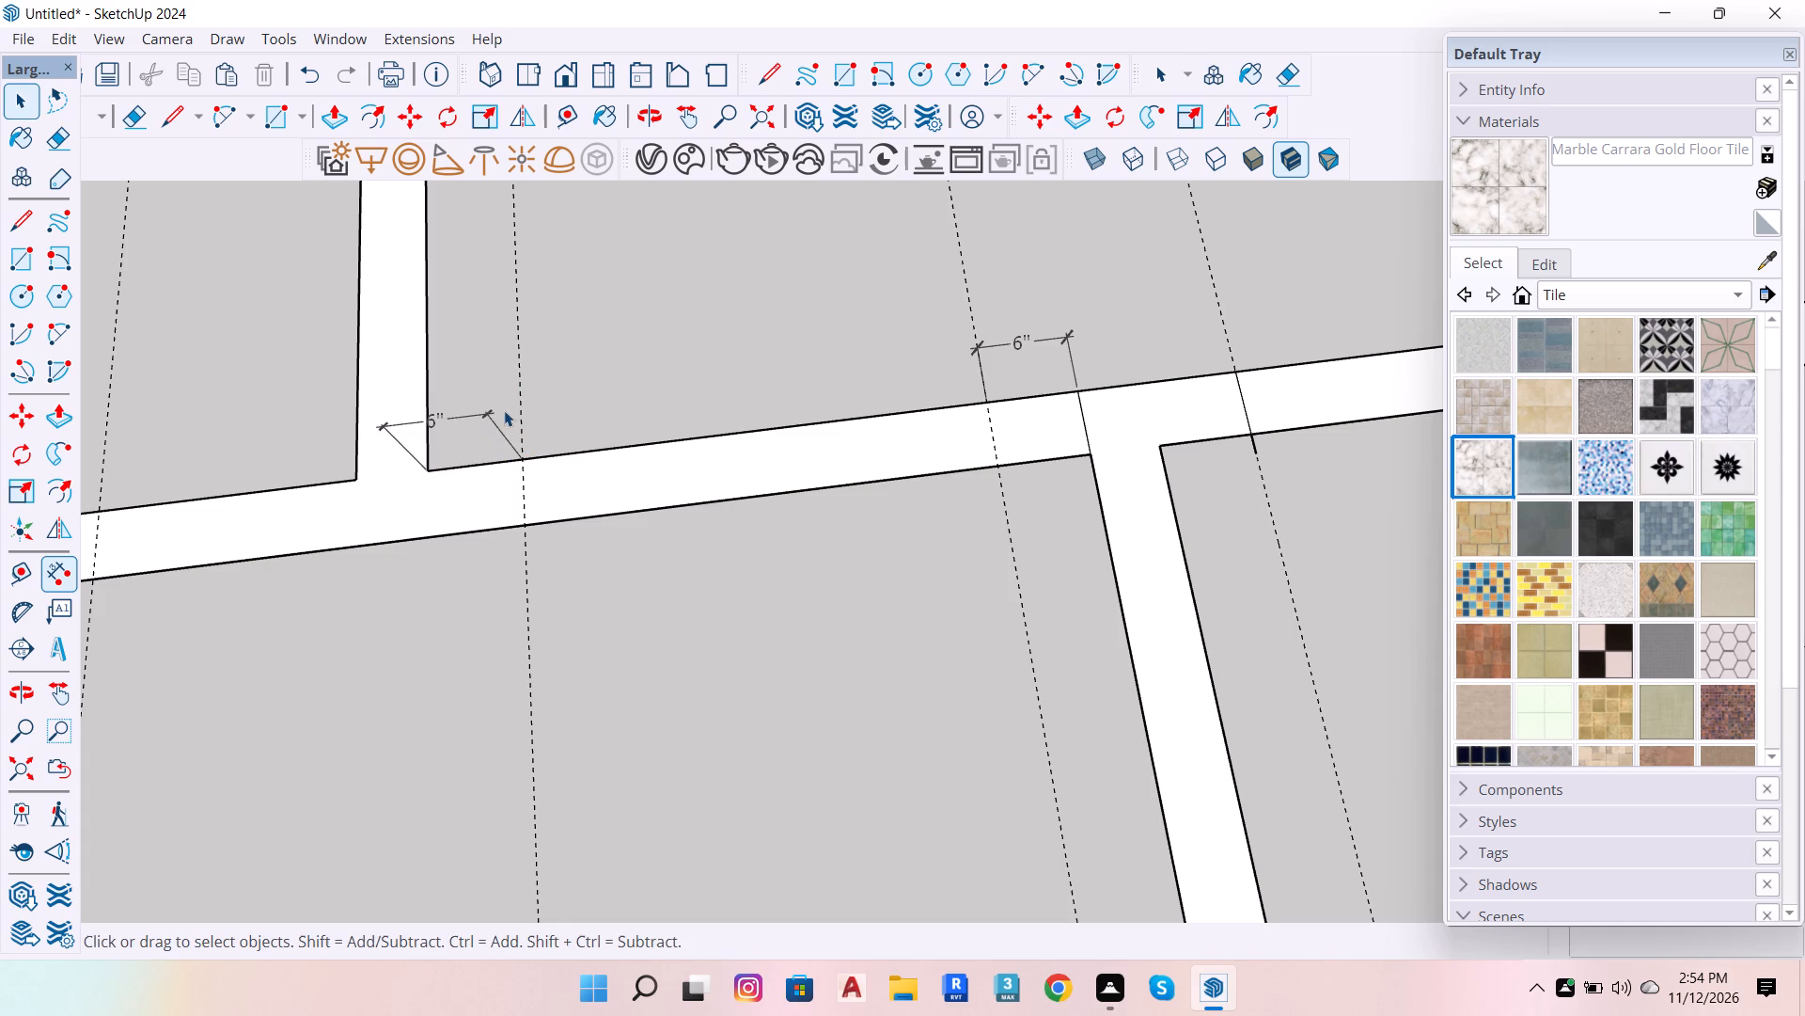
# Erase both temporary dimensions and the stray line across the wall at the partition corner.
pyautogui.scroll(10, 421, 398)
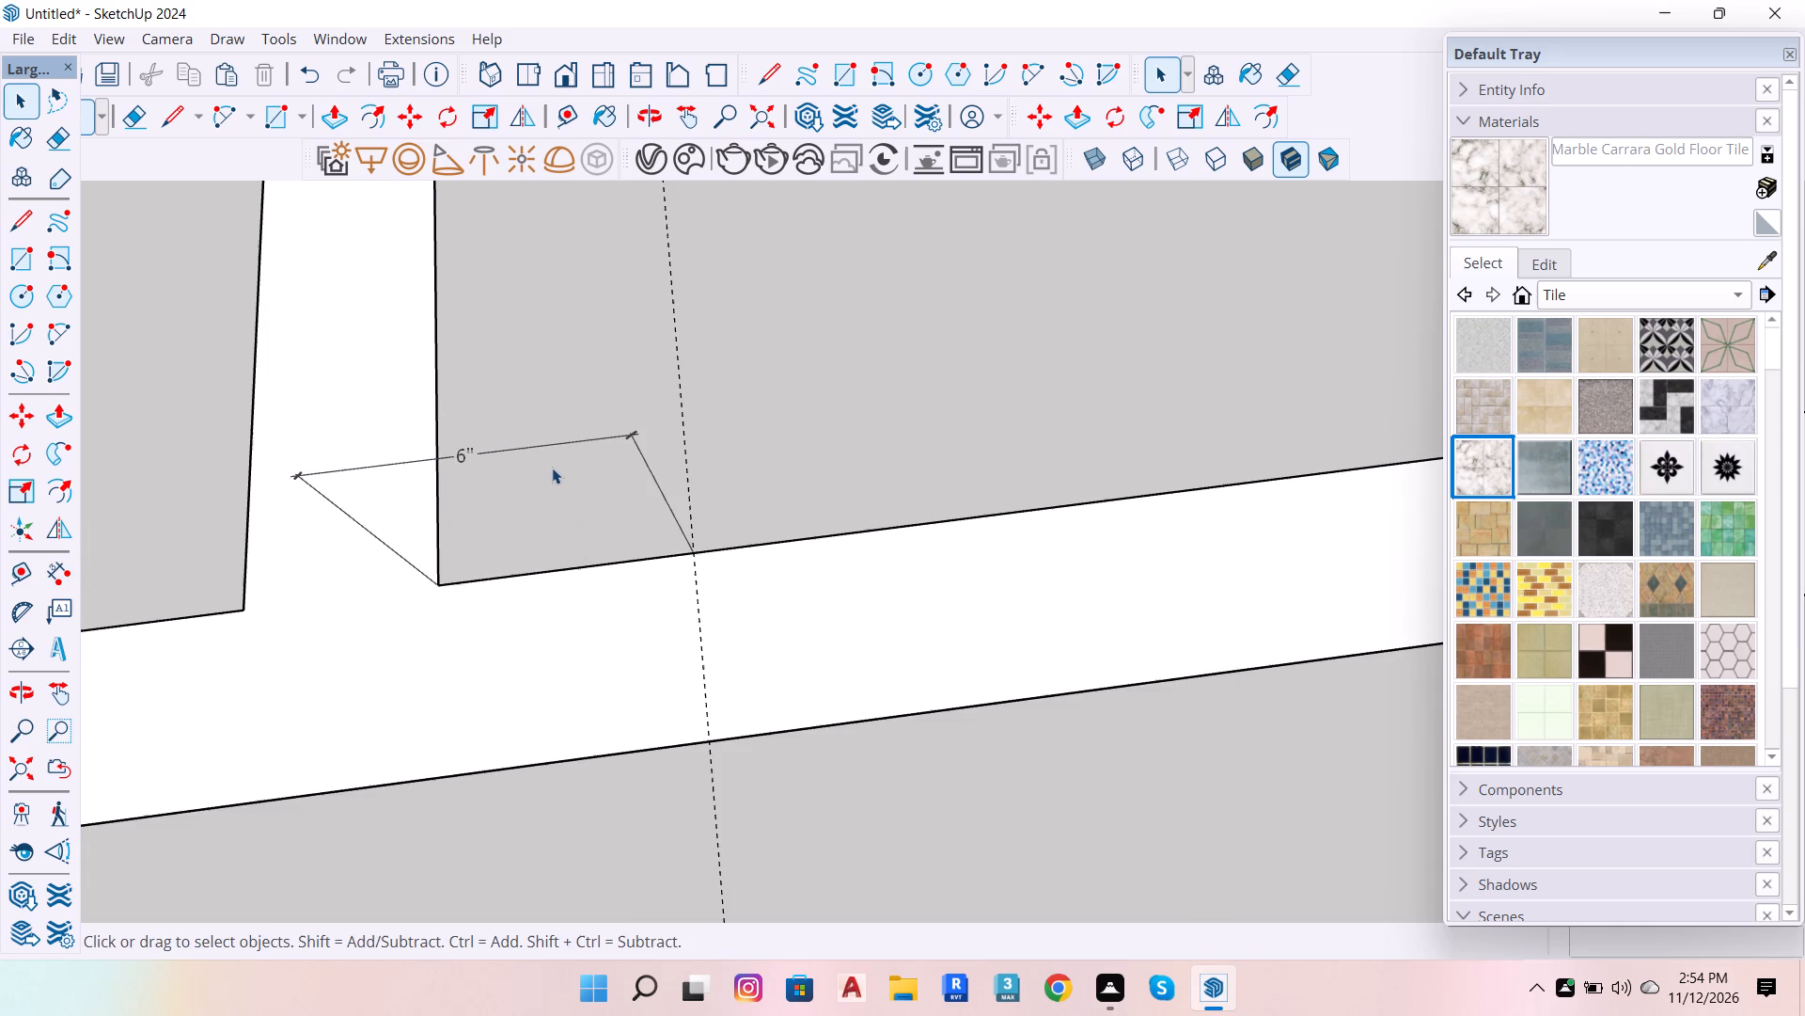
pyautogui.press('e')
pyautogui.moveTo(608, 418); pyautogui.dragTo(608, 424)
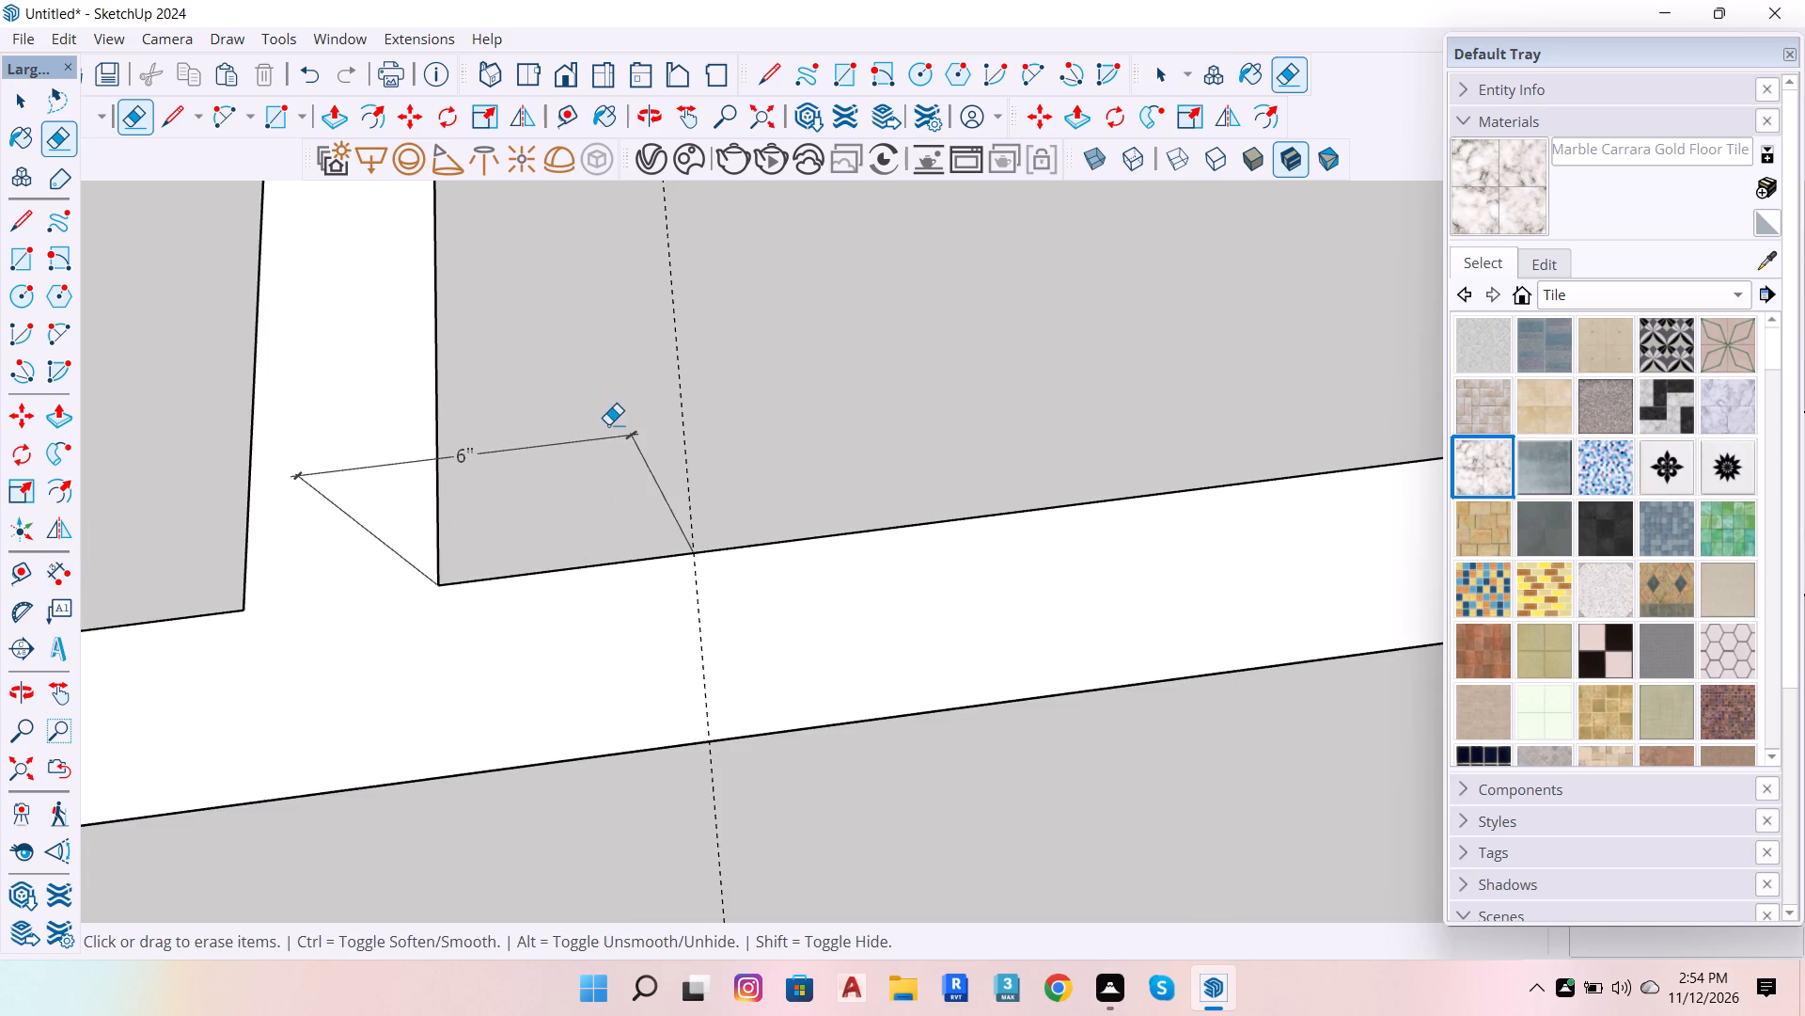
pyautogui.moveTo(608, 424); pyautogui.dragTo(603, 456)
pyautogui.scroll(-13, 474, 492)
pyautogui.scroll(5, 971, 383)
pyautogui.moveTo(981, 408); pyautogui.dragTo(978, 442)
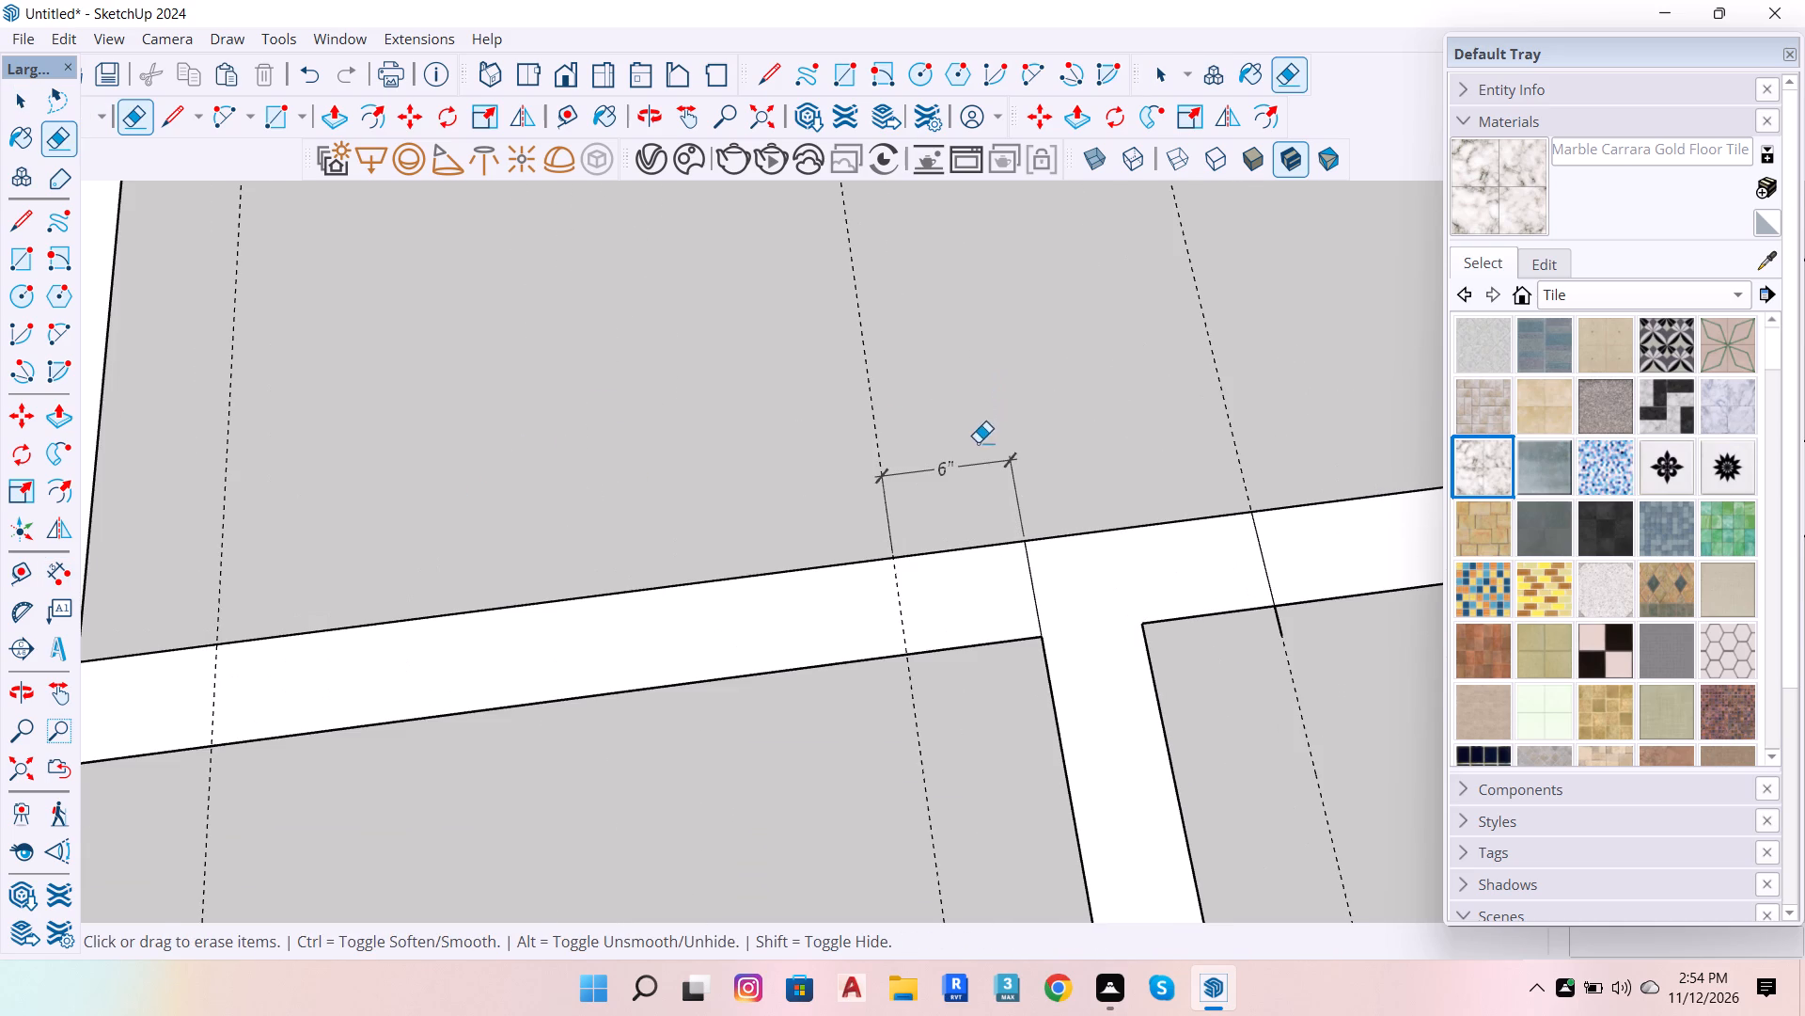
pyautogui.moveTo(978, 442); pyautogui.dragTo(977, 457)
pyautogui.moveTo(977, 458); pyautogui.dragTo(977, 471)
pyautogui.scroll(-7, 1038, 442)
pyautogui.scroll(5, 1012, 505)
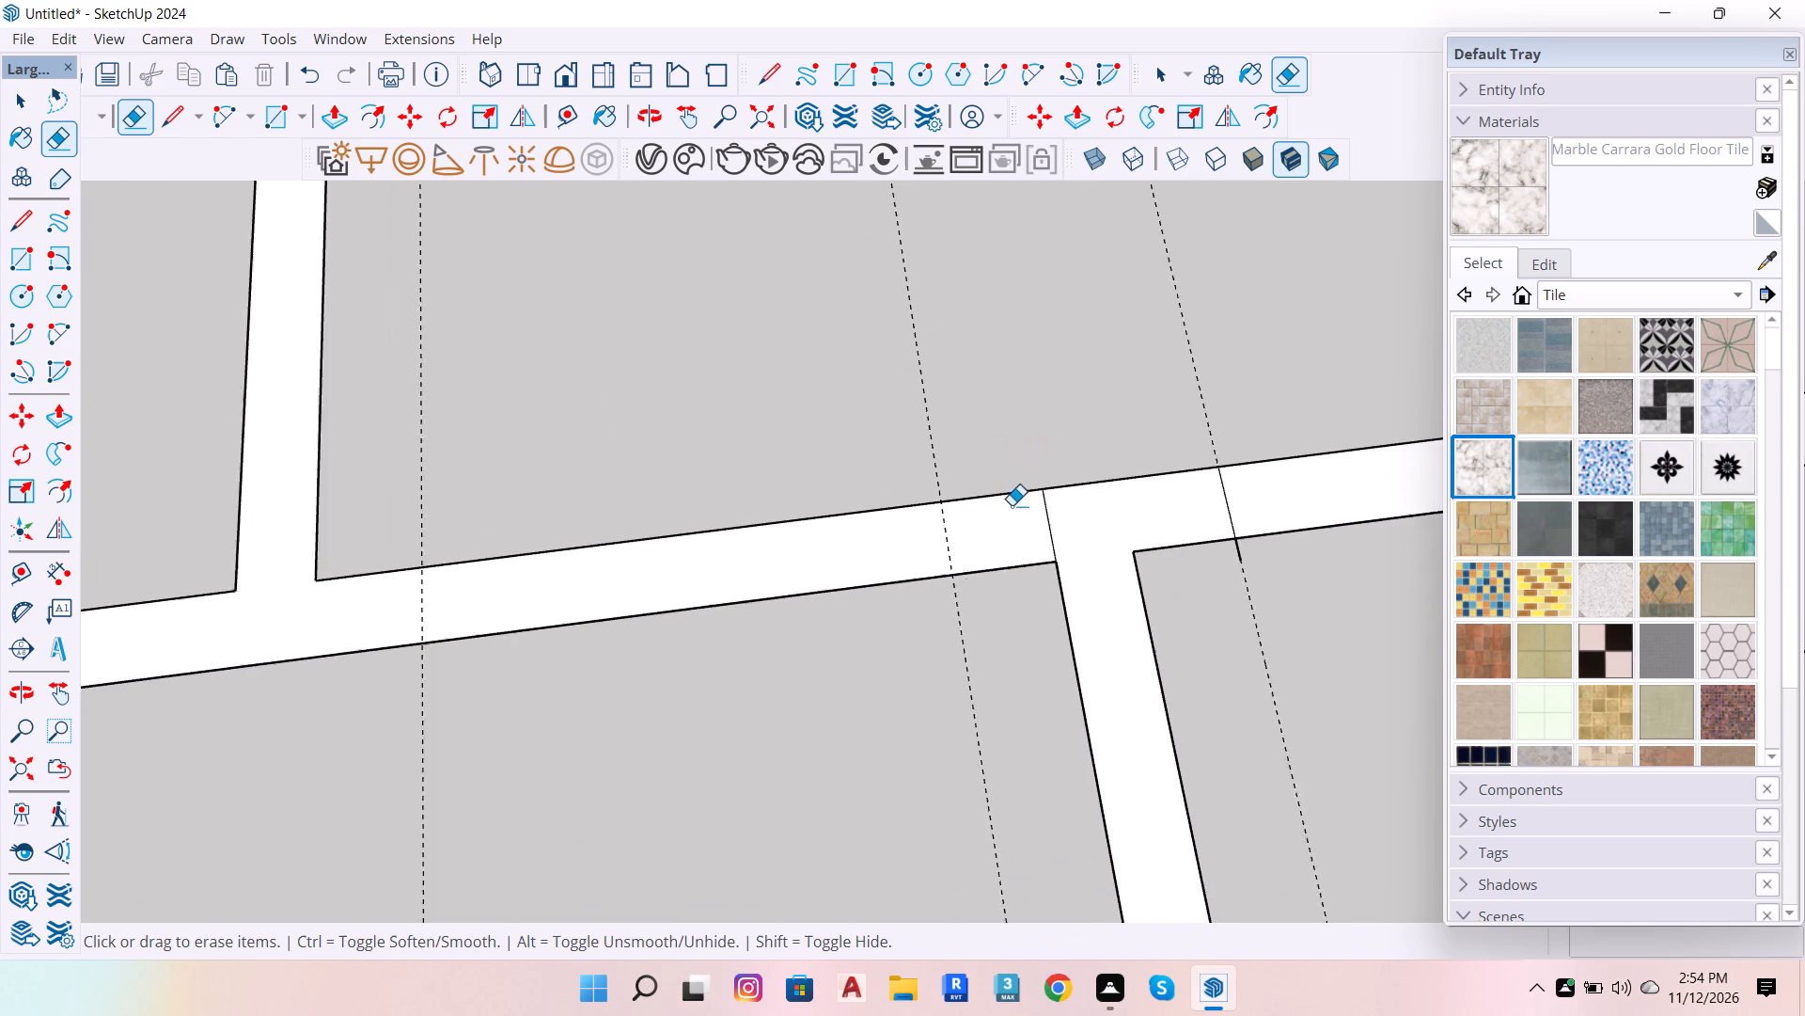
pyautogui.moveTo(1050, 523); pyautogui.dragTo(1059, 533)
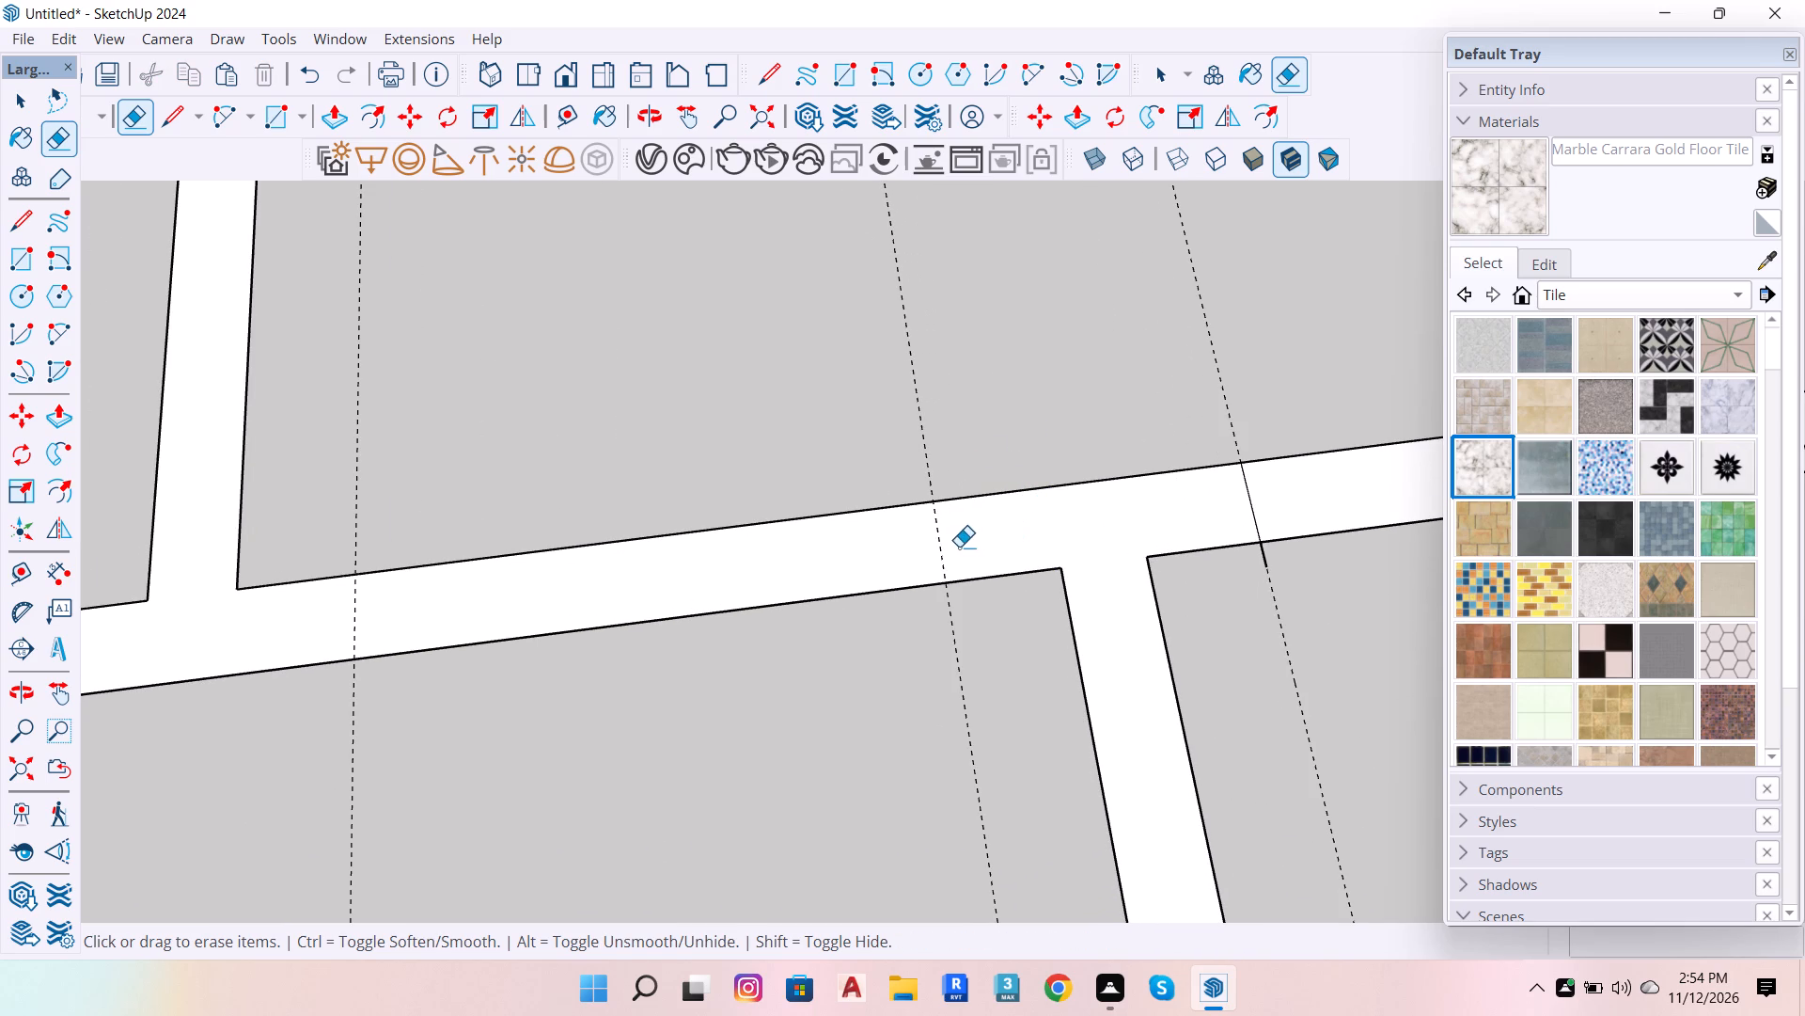
# Draw two lines across the wall at the guides to mark the door opening of the large room beyond the smallest room.
pyautogui.press('l')
pyautogui.click(934, 511)
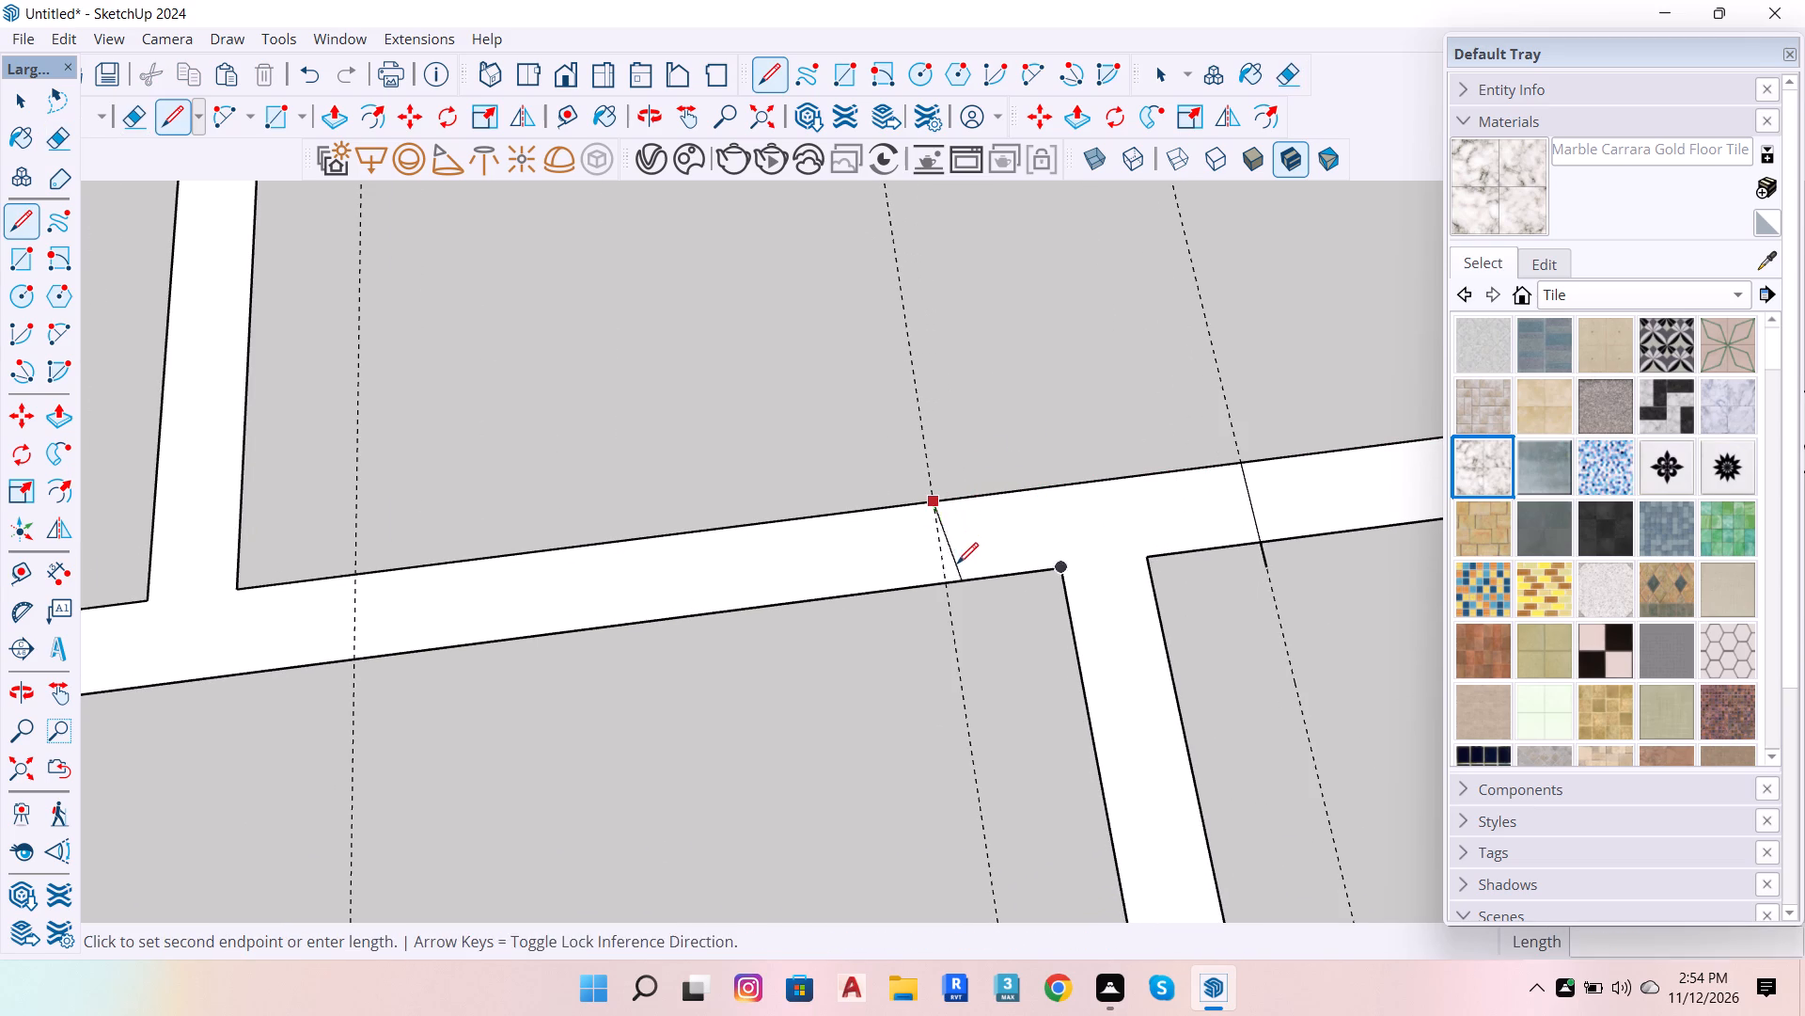
pyautogui.click(944, 578)
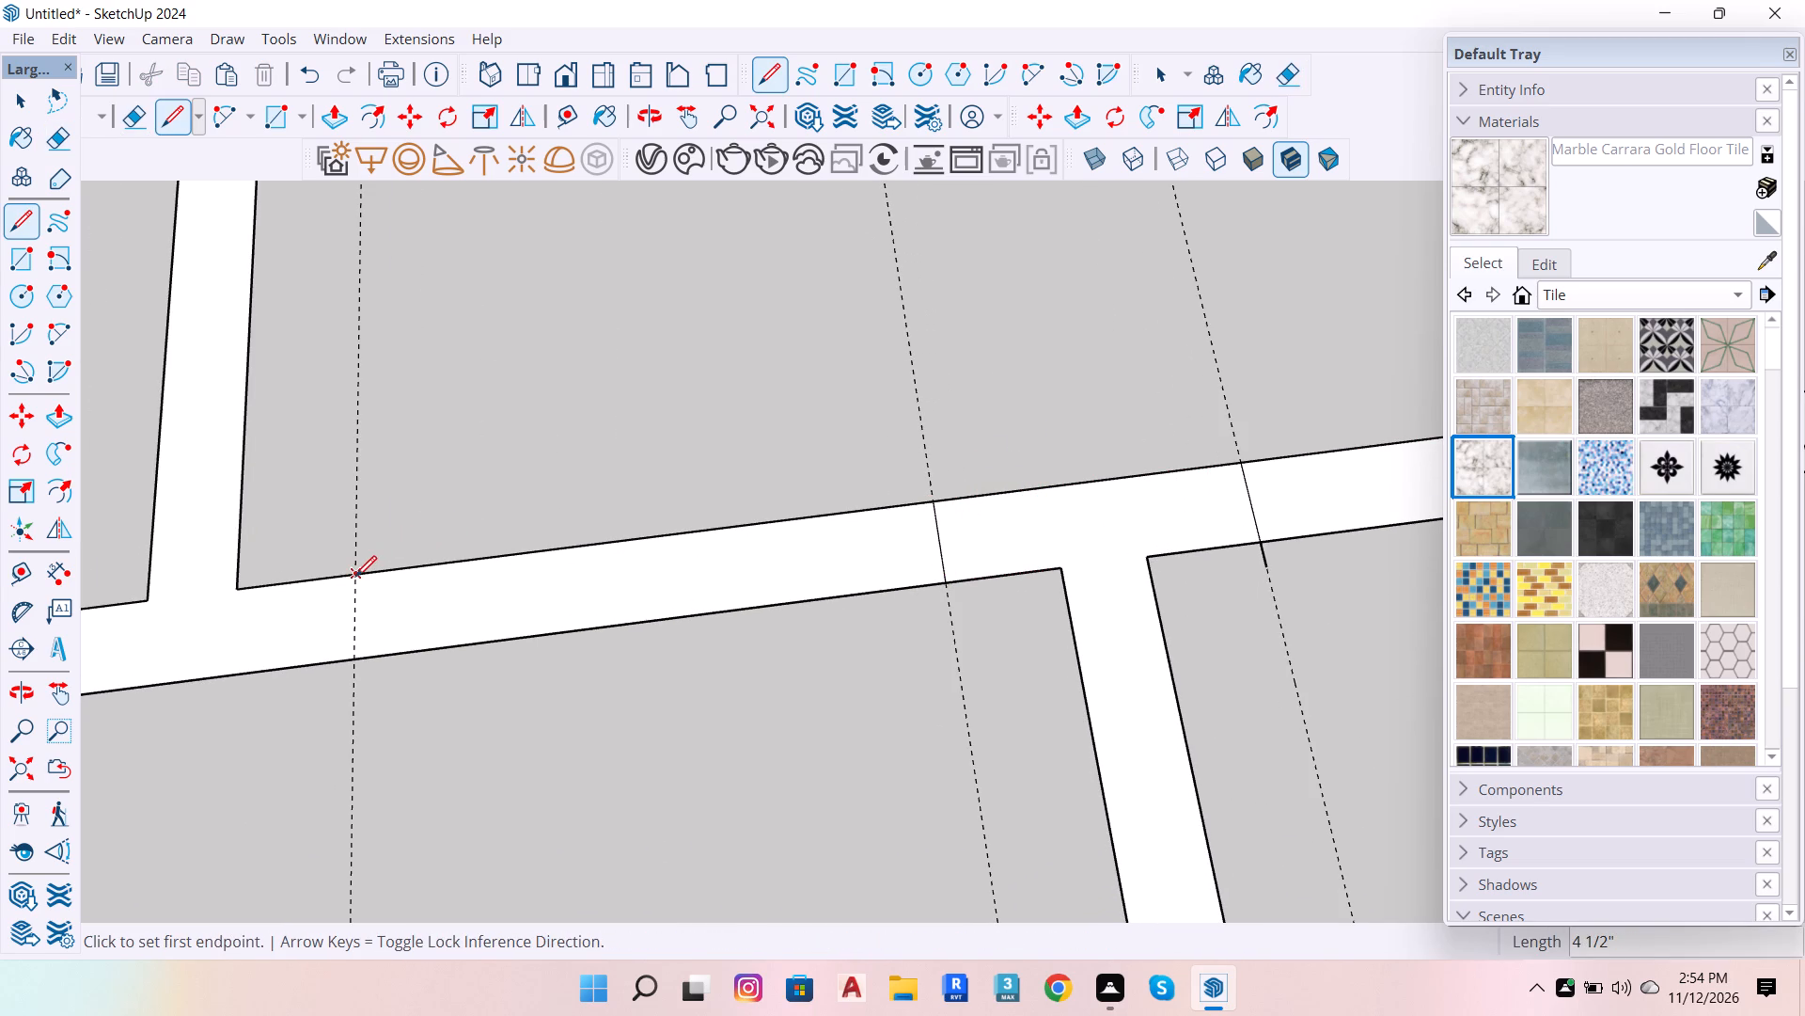
pyautogui.click(355, 577)
pyautogui.click(343, 660)
# Erase the short line stub overhanging the wall at the smallest room's door mark.
pyautogui.scroll(-8, 953, 479)
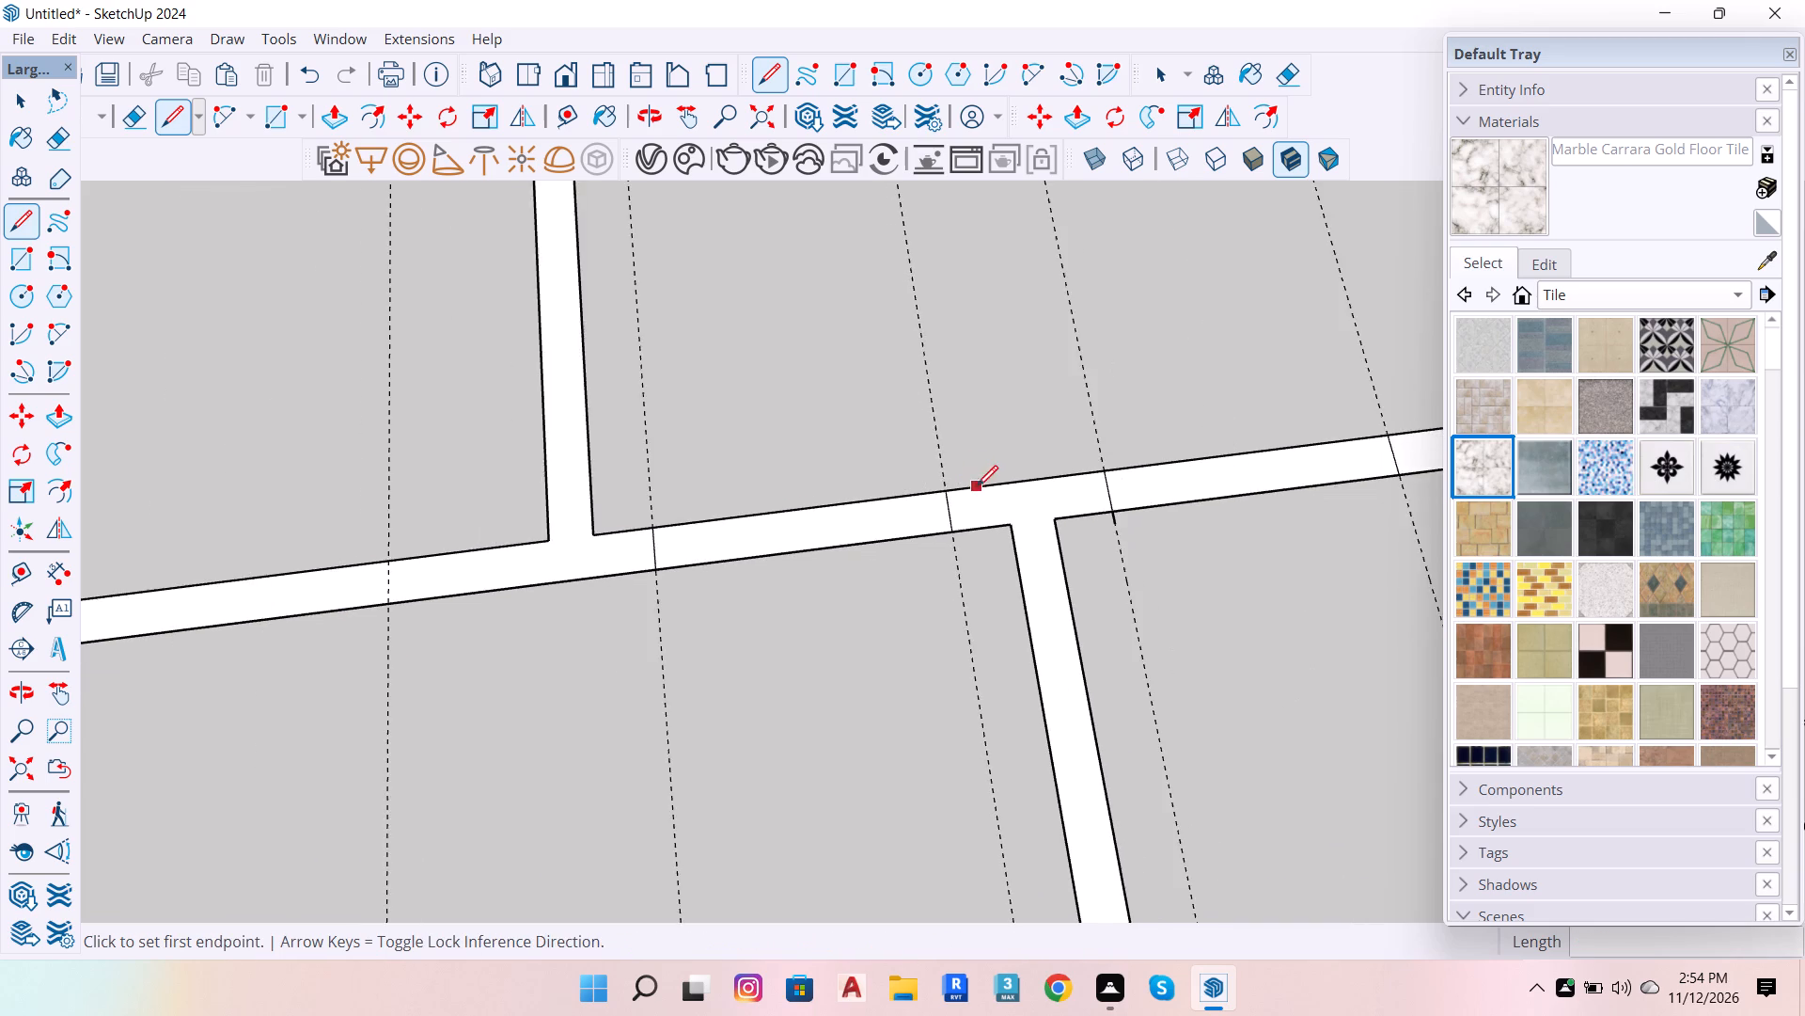
pyautogui.scroll(-4, 977, 486)
pyautogui.scroll(7, 1137, 495)
pyautogui.scroll(5, 1054, 519)
pyautogui.scroll(6, 948, 532)
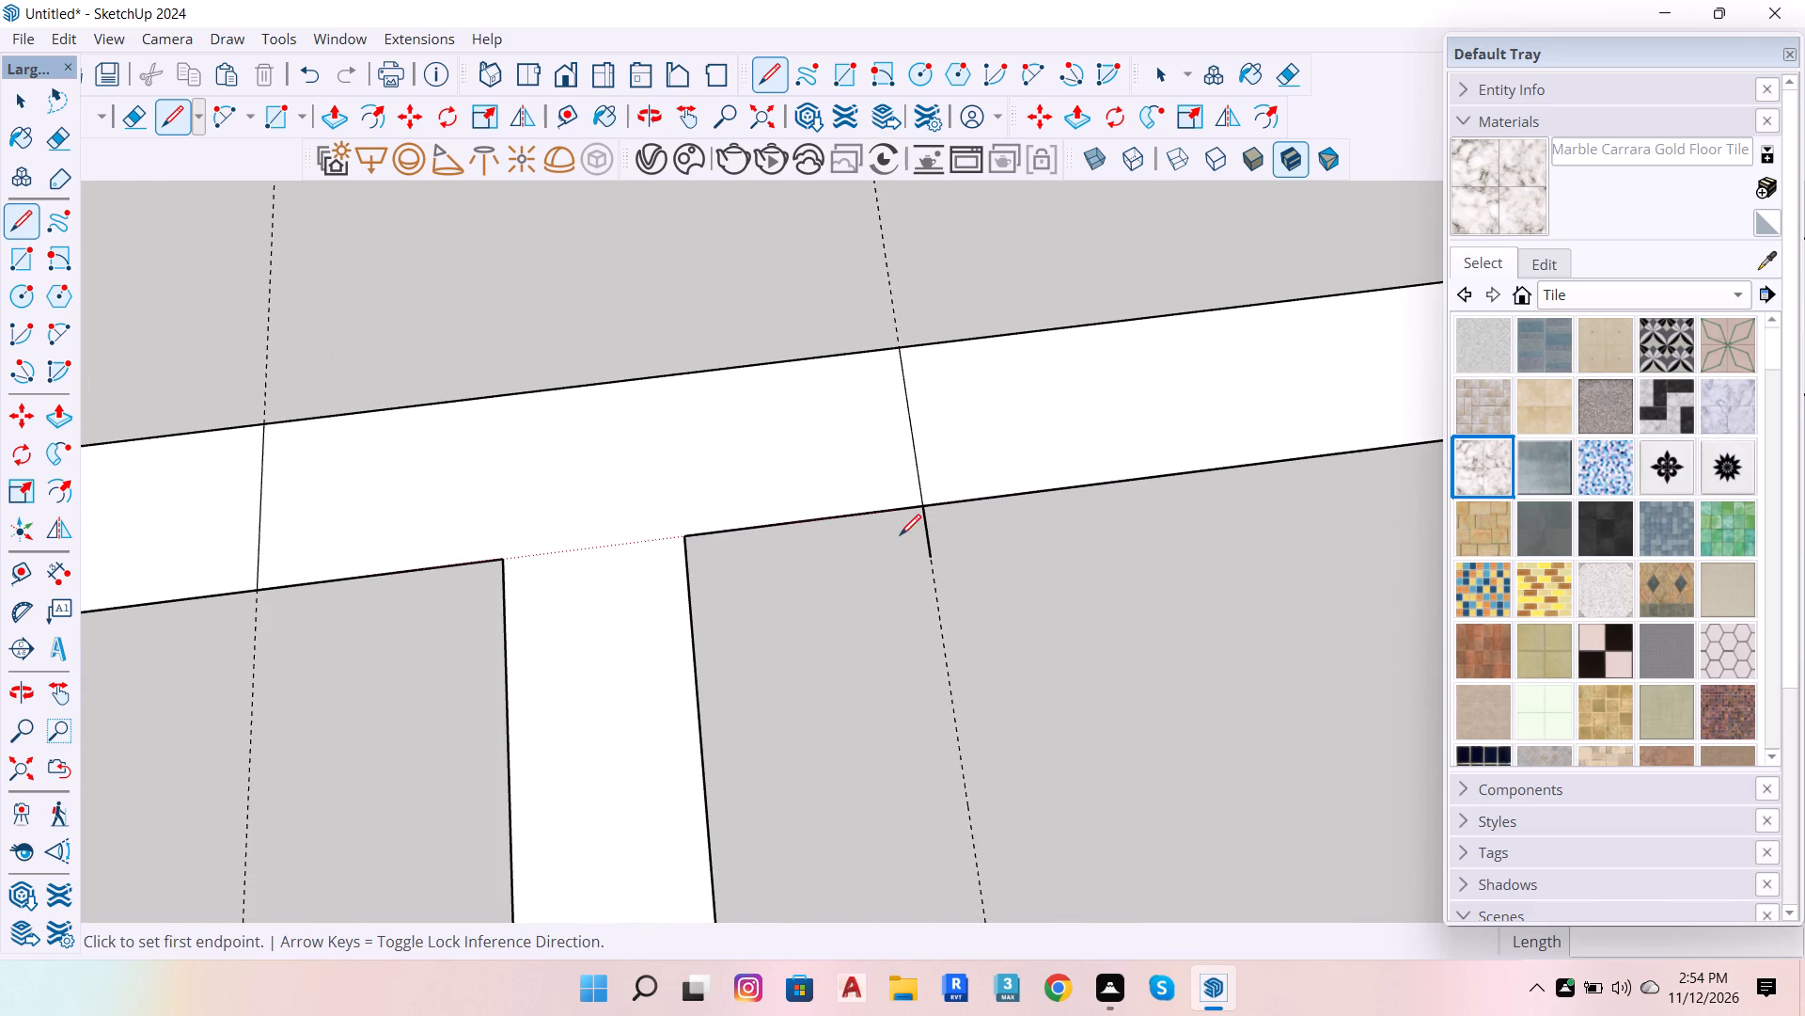
pyautogui.press('e')
pyautogui.moveTo(889, 538); pyautogui.dragTo(951, 530)
# Erase the wall edges between the marks to cut the door openings of the smallest room and the large room beyond it.
pyautogui.scroll(-12, 902, 585)
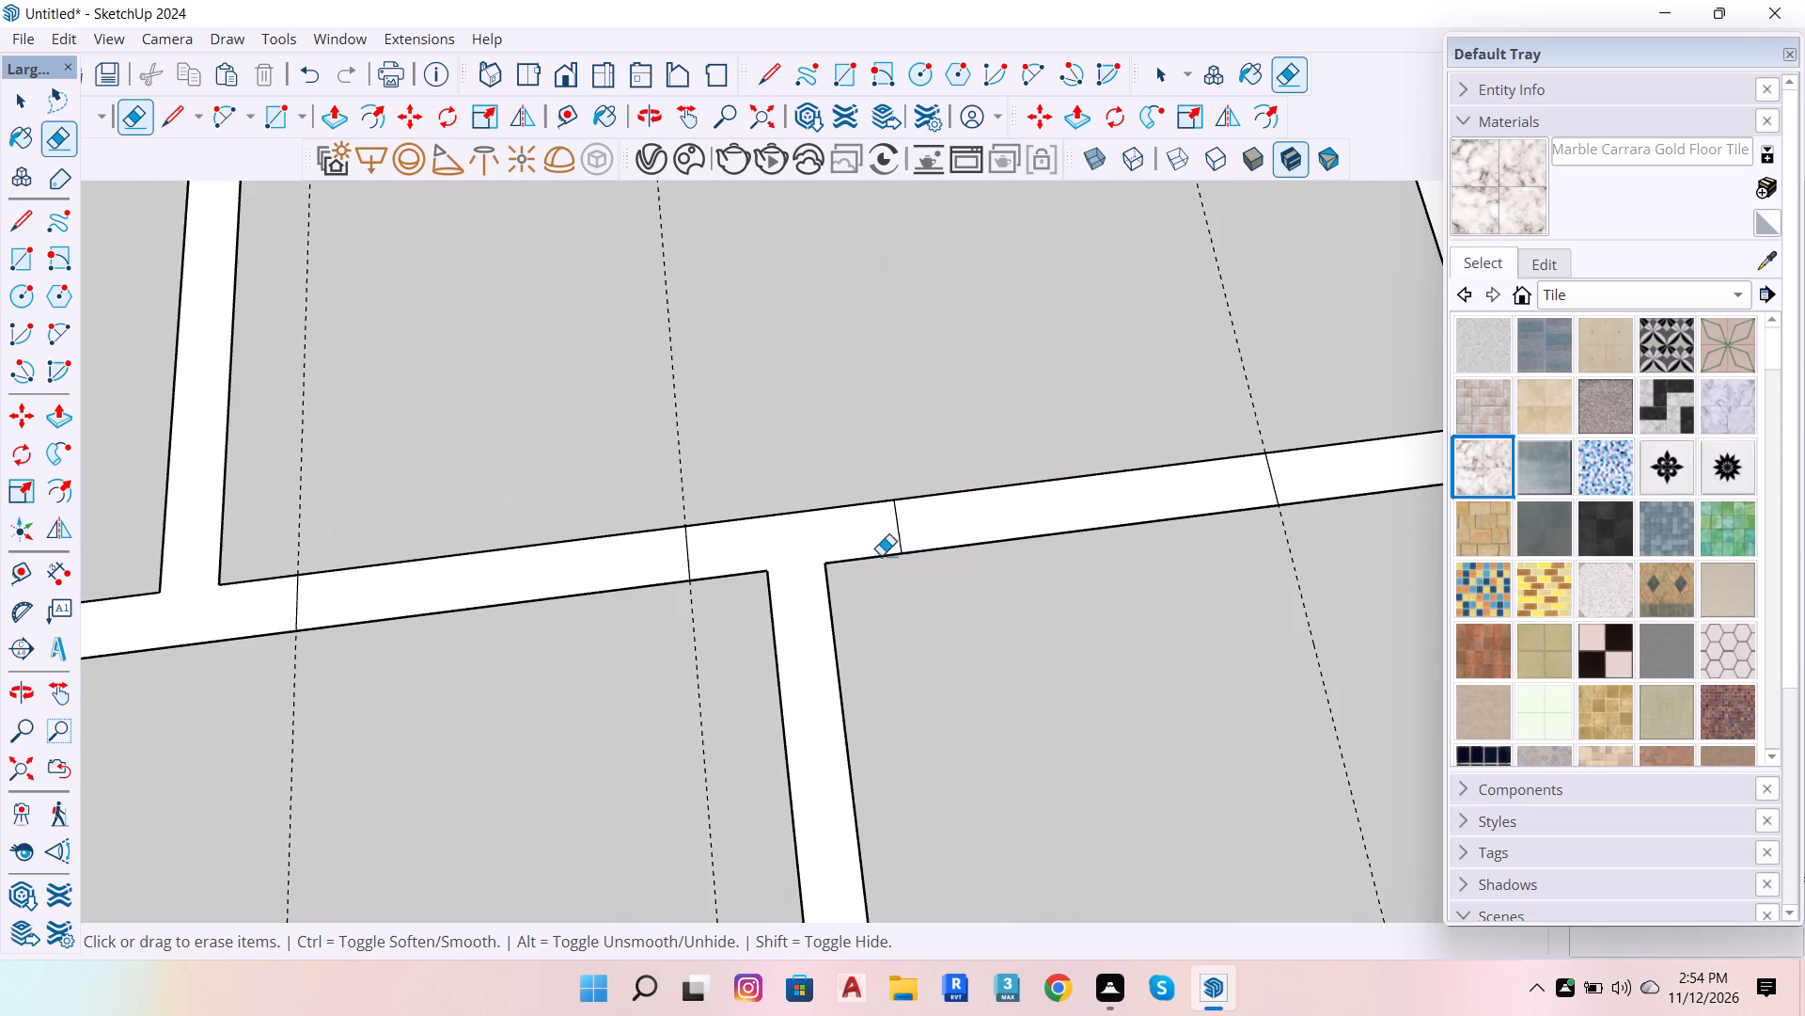
pyautogui.moveTo(1006, 412); pyautogui.dragTo(1065, 627)
pyautogui.moveTo(530, 512); pyautogui.dragTo(567, 662)
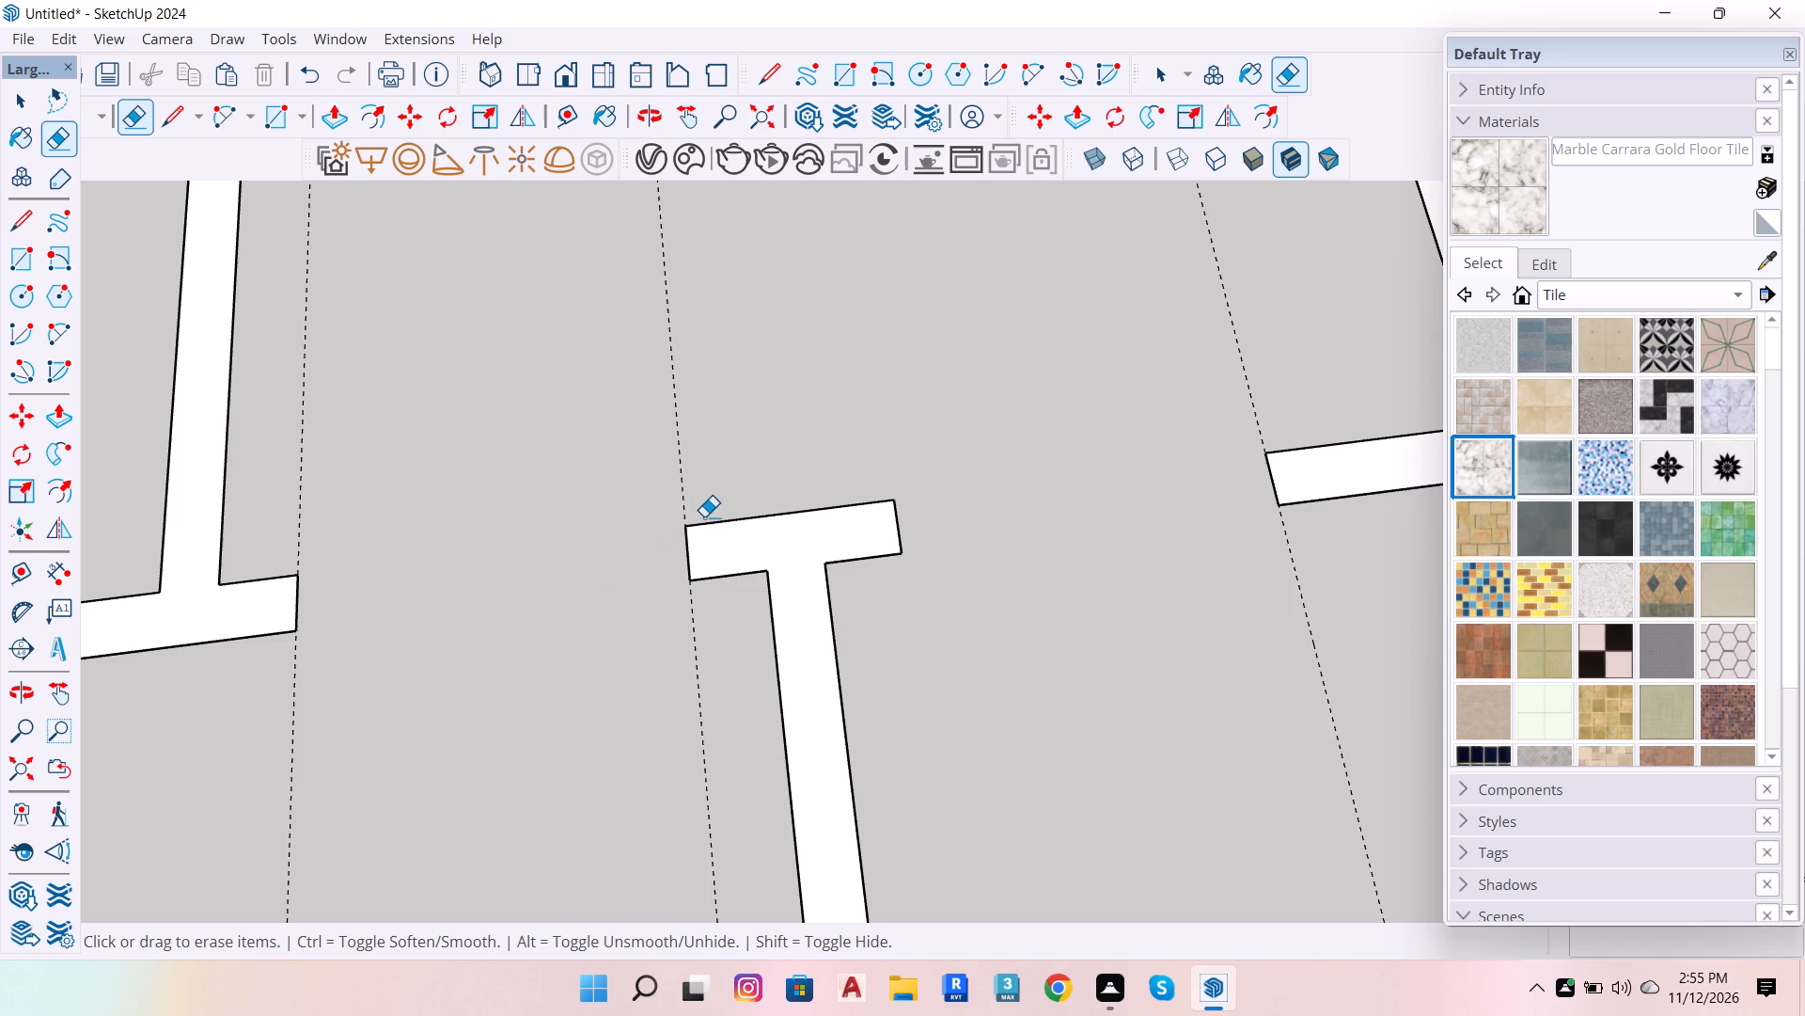
# Cut the larger small room's marked door opening out of the long wall and erase the guides running through that room.
pyautogui.scroll(-7, 669, 535)
pyautogui.scroll(-14, 997, 548)
pyautogui.scroll(6, 904, 836)
pyautogui.moveTo(879, 753); pyautogui.dragTo(889, 838)
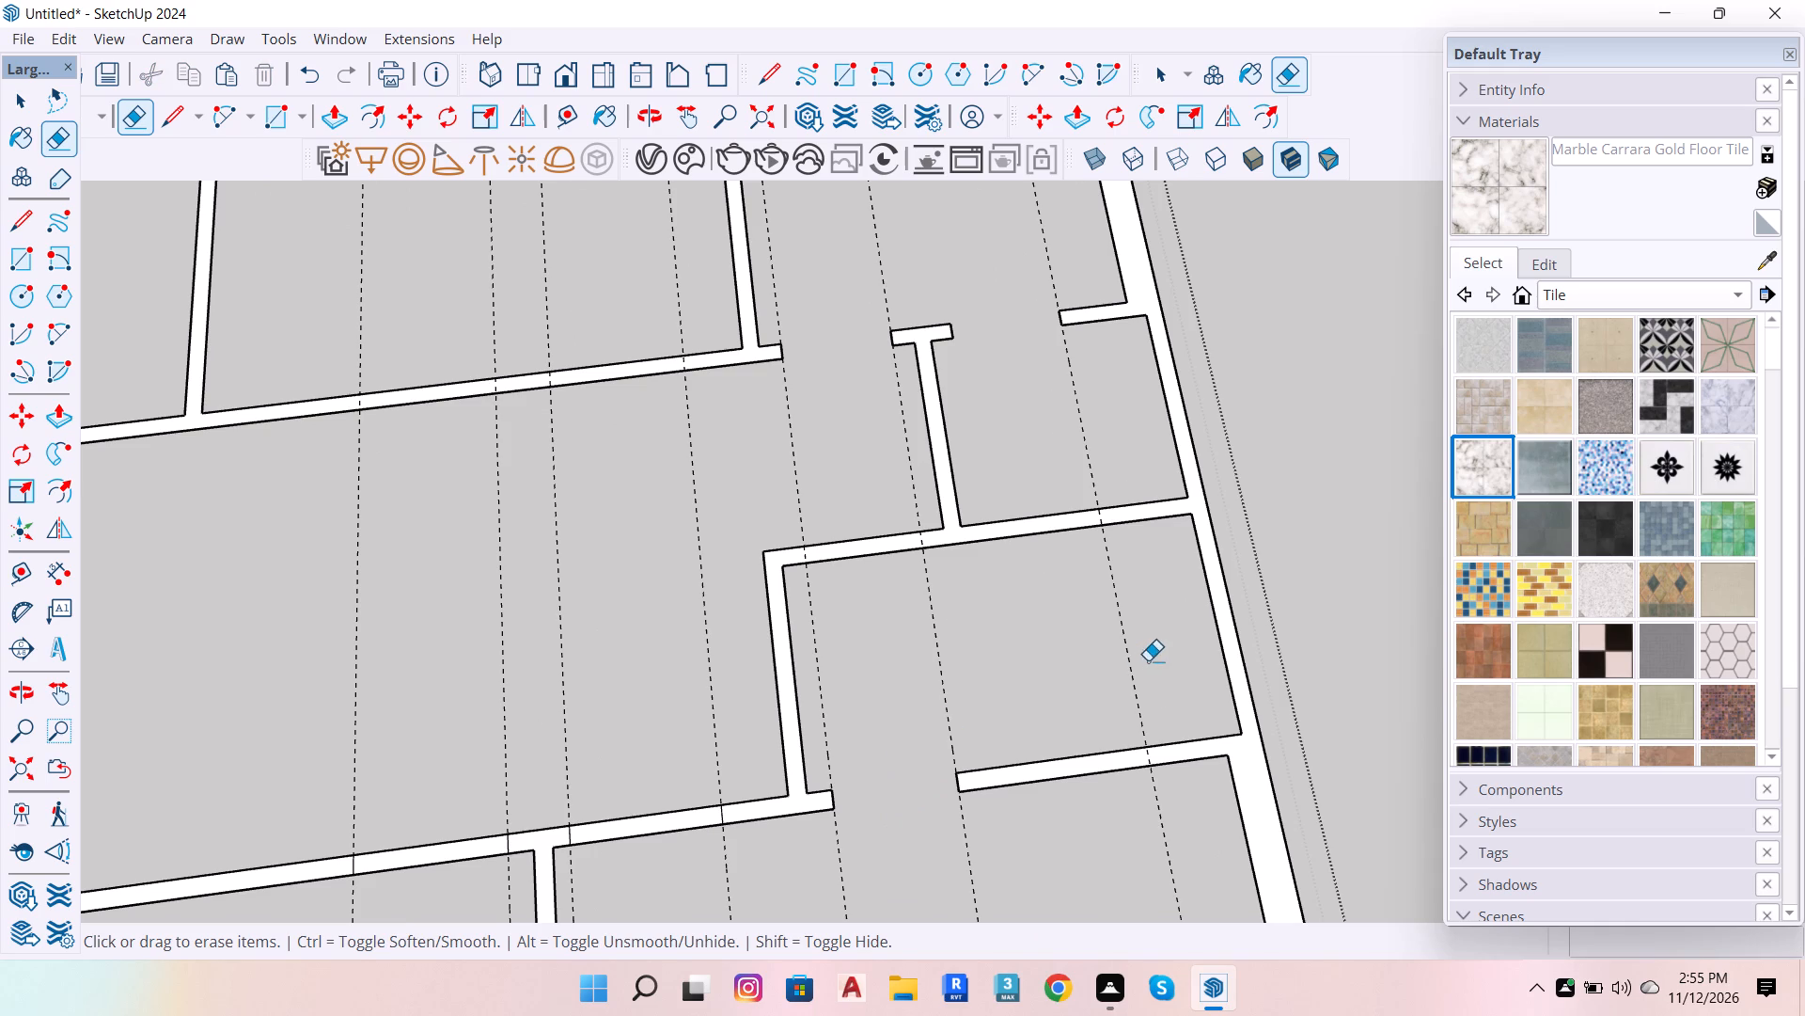
pyautogui.moveTo(1156, 657); pyautogui.dragTo(810, 710)
# Cut the marked door opening beside the larger small room out of the long wall and erase the remaining door guides.
pyautogui.scroll(-7, 1025, 645)
pyautogui.scroll(4, 891, 755)
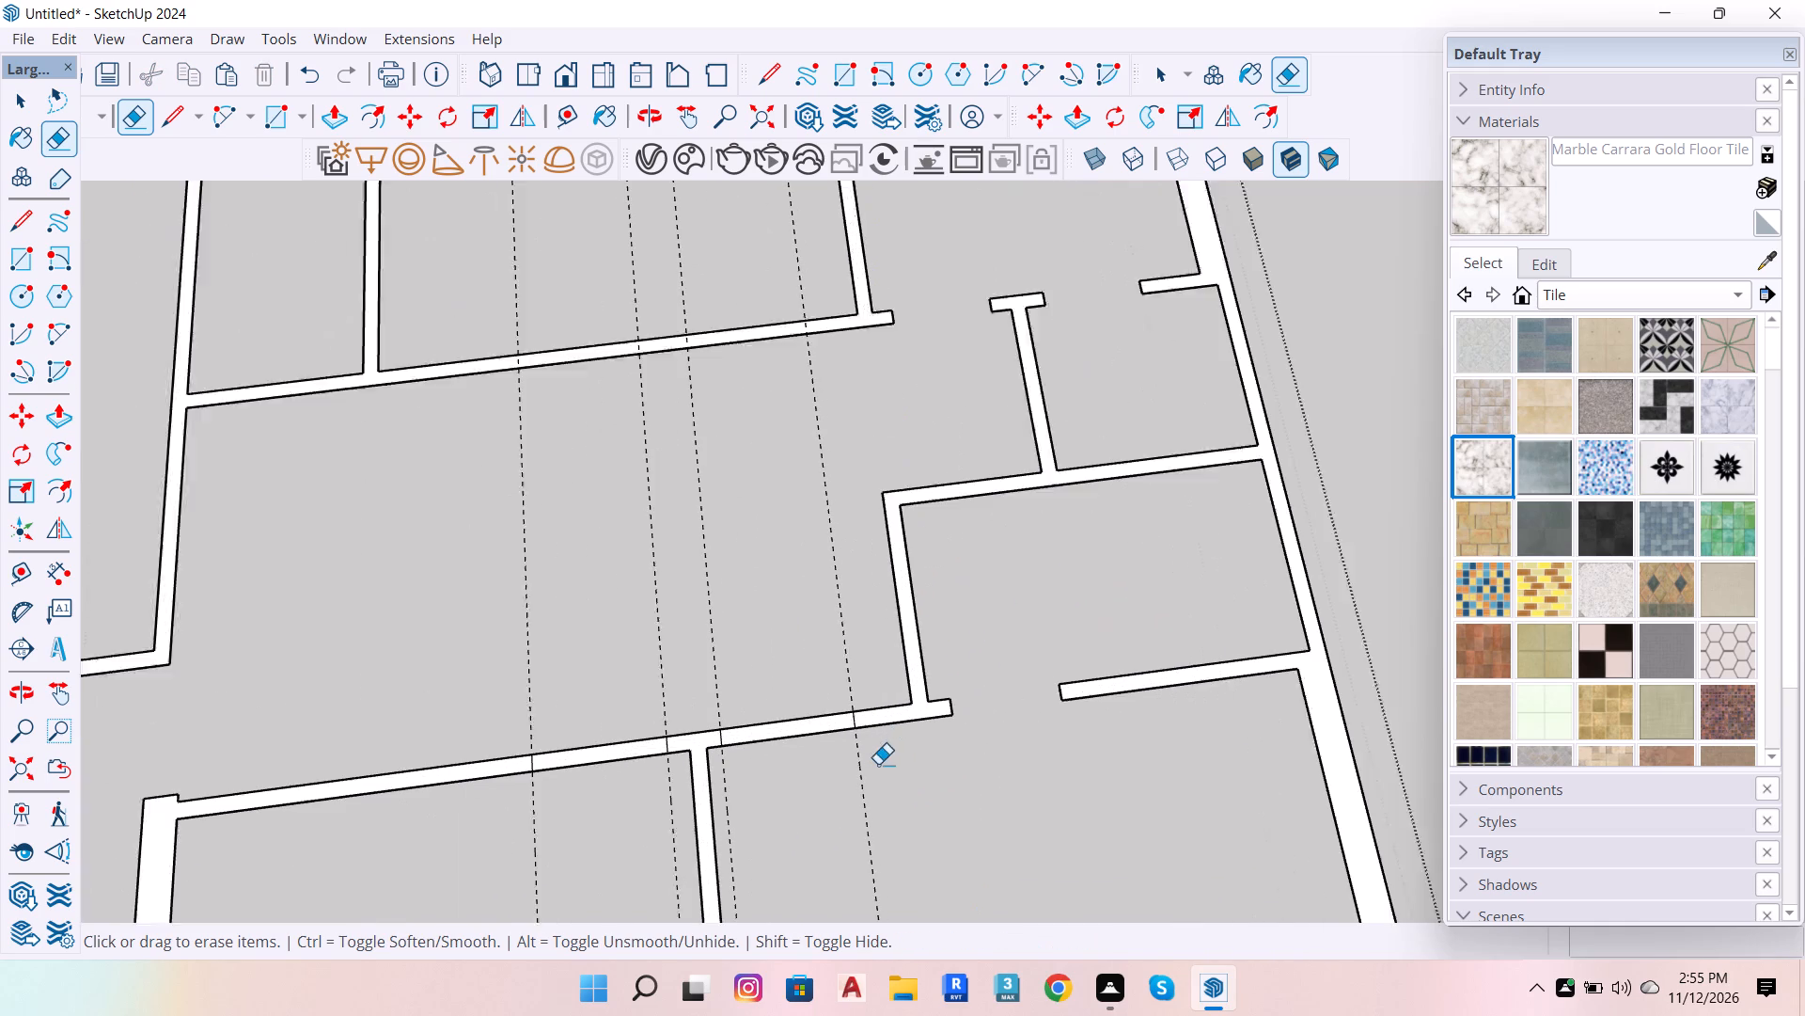
pyautogui.scroll(2, 878, 764)
pyautogui.moveTo(791, 701); pyautogui.dragTo(780, 785)
pyautogui.moveTo(860, 621); pyautogui.dragTo(670, 641)
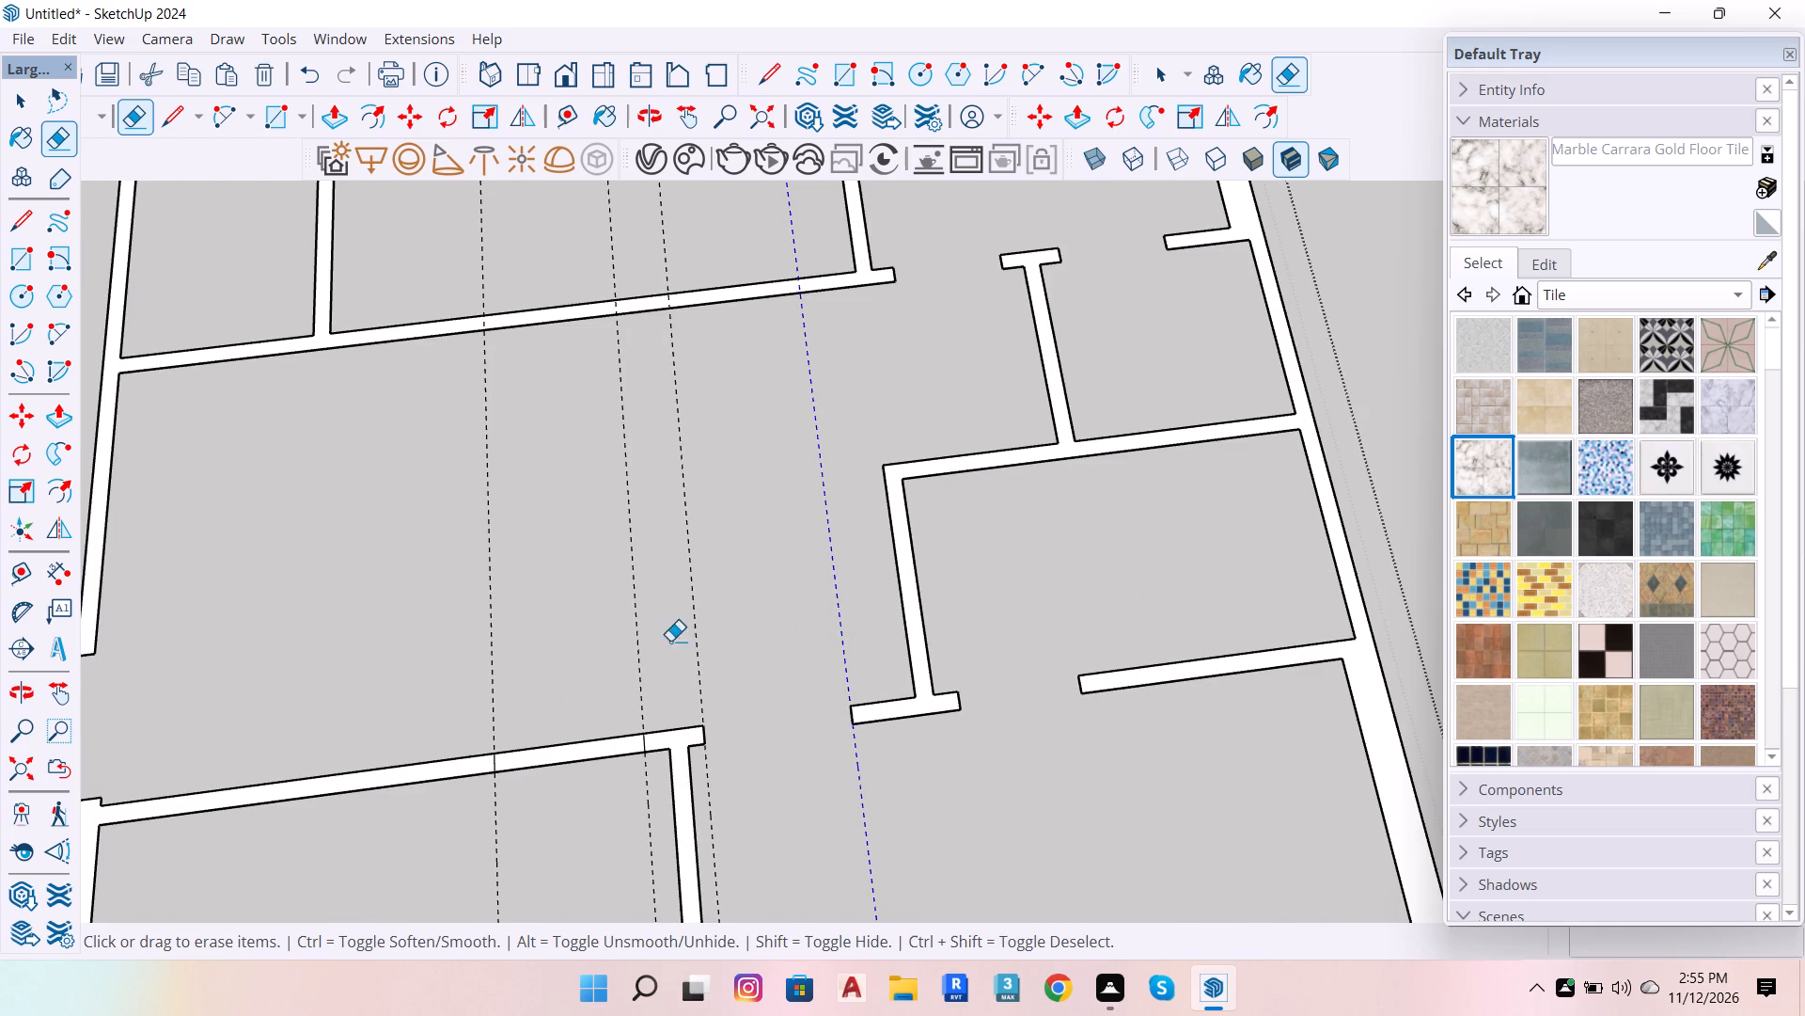
pyautogui.moveTo(670, 641); pyautogui.dragTo(434, 663)
# Cut the last marked door opening in the long wall, on the other side of the partition between the two rooms.
pyautogui.scroll(-7, 868, 673)
pyautogui.scroll(6, 765, 719)
pyautogui.moveTo(681, 675); pyautogui.dragTo(673, 755)
pyautogui.scroll(-7, 1002, 489)
pyautogui.scroll(-6, 989, 565)
pyautogui.scroll(5, 914, 411)
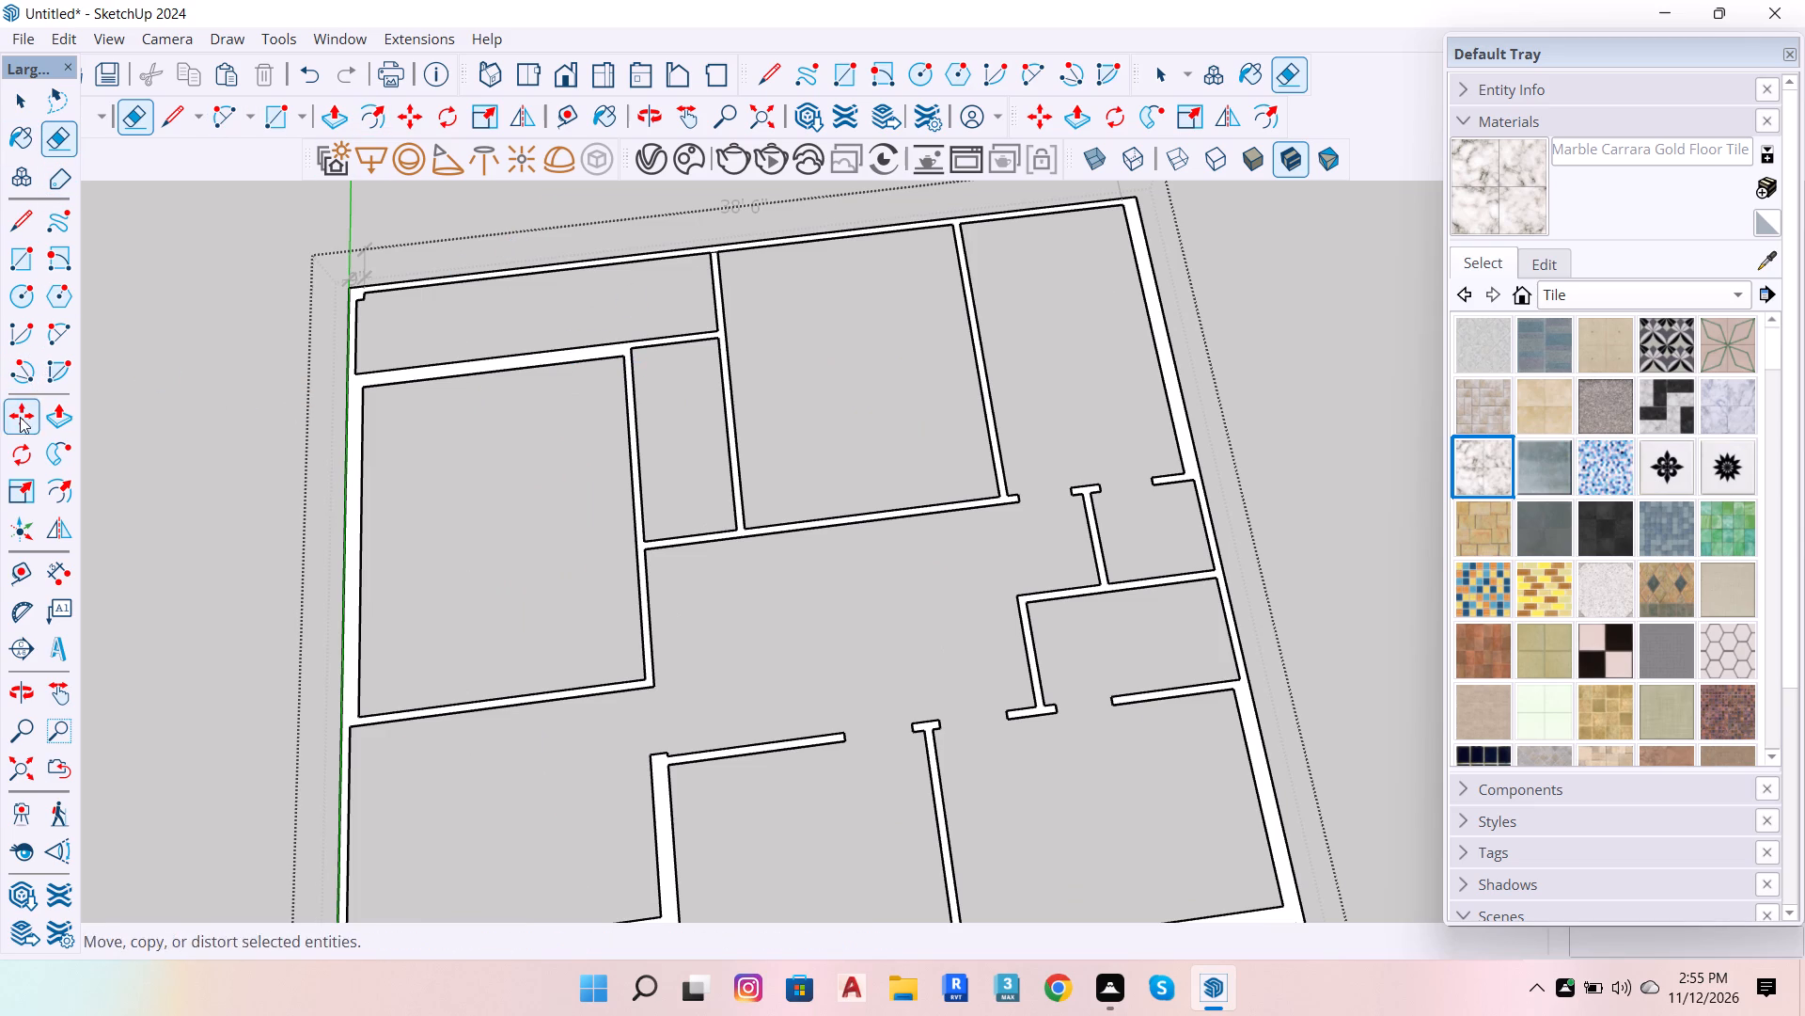
# Place a guide 6" from the narrow room's partition inside the adjoining large room, and another guide 3' from the first.
pyautogui.click(18, 565)
pyautogui.scroll(5, 828, 435)
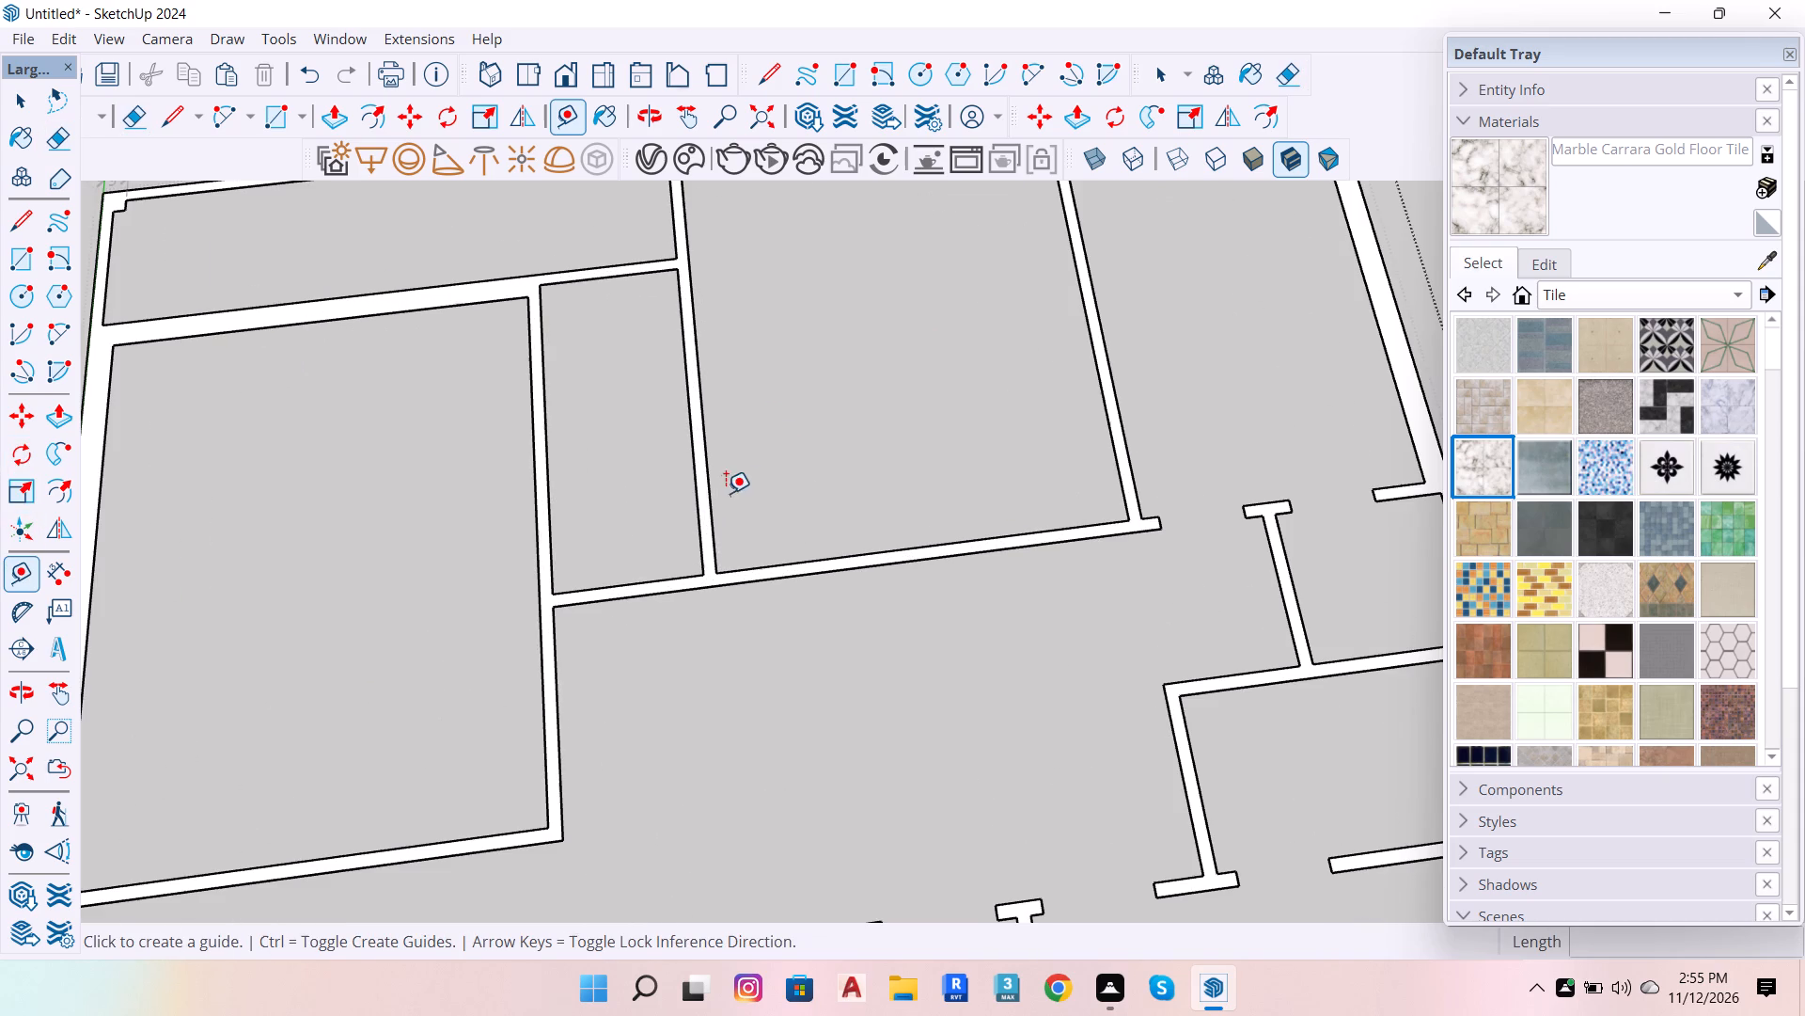
pyautogui.click(705, 507)
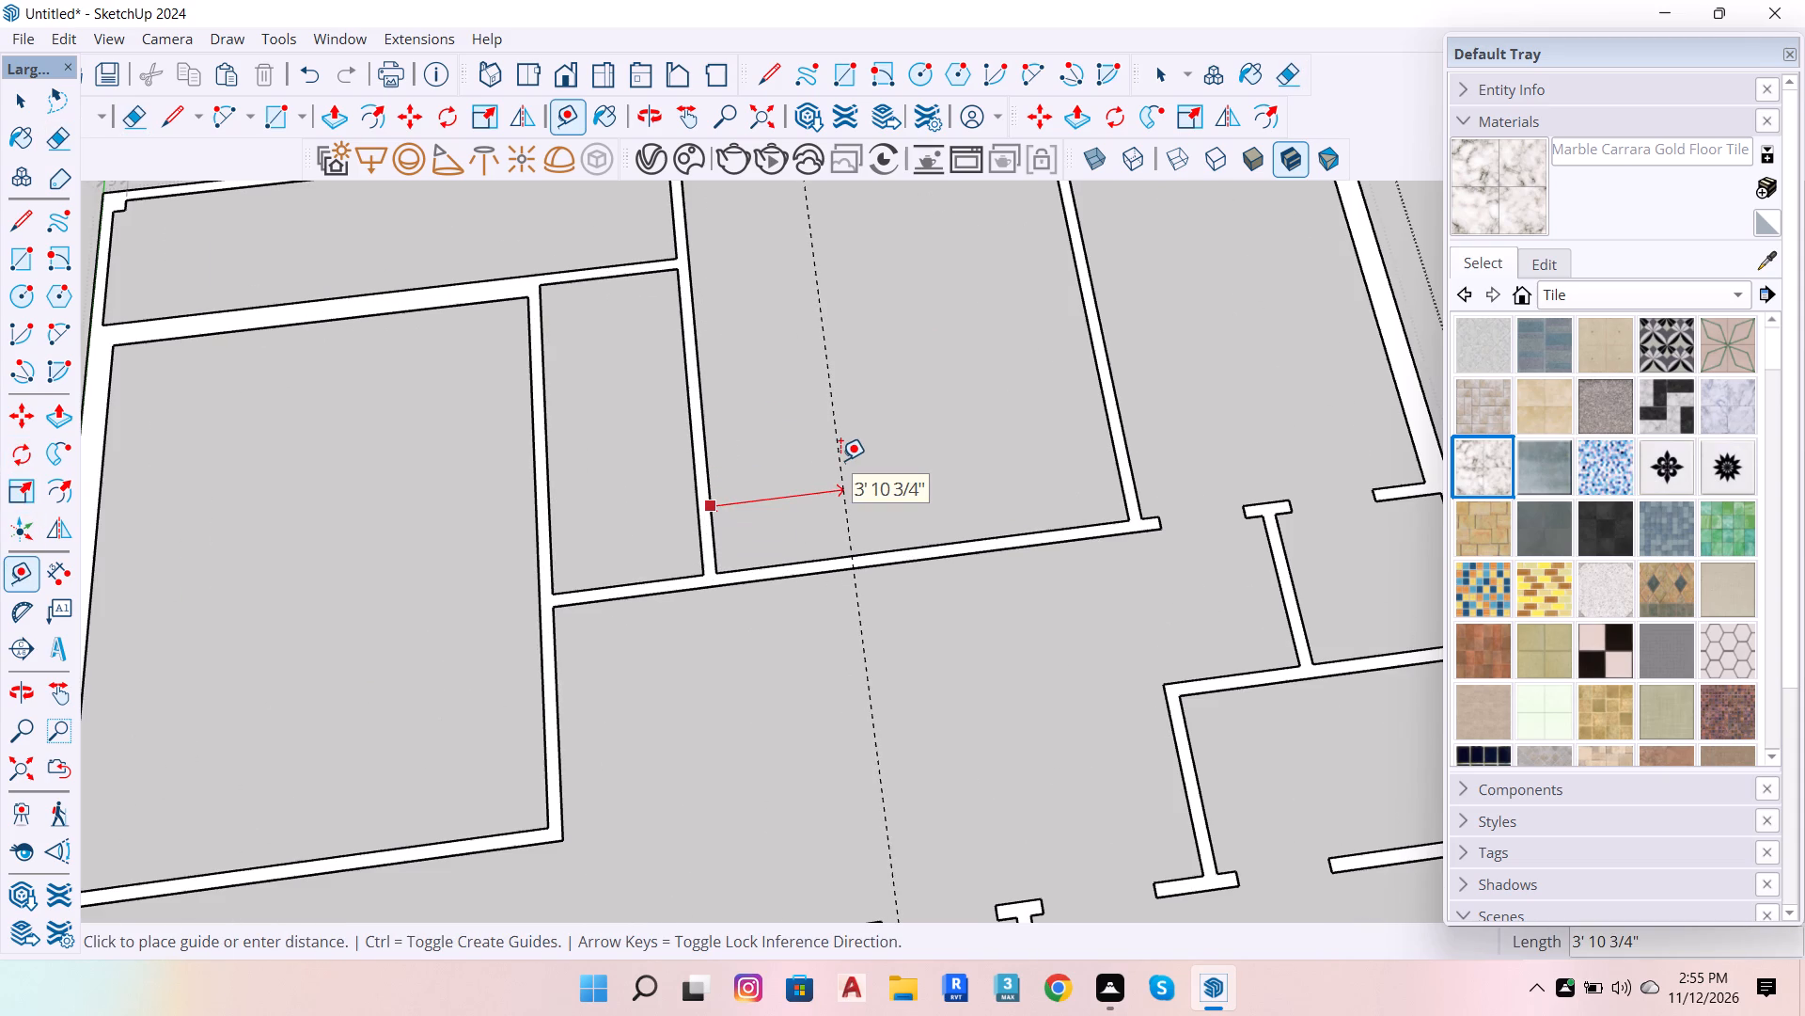
pyautogui.press('6')
pyautogui.press('Return')
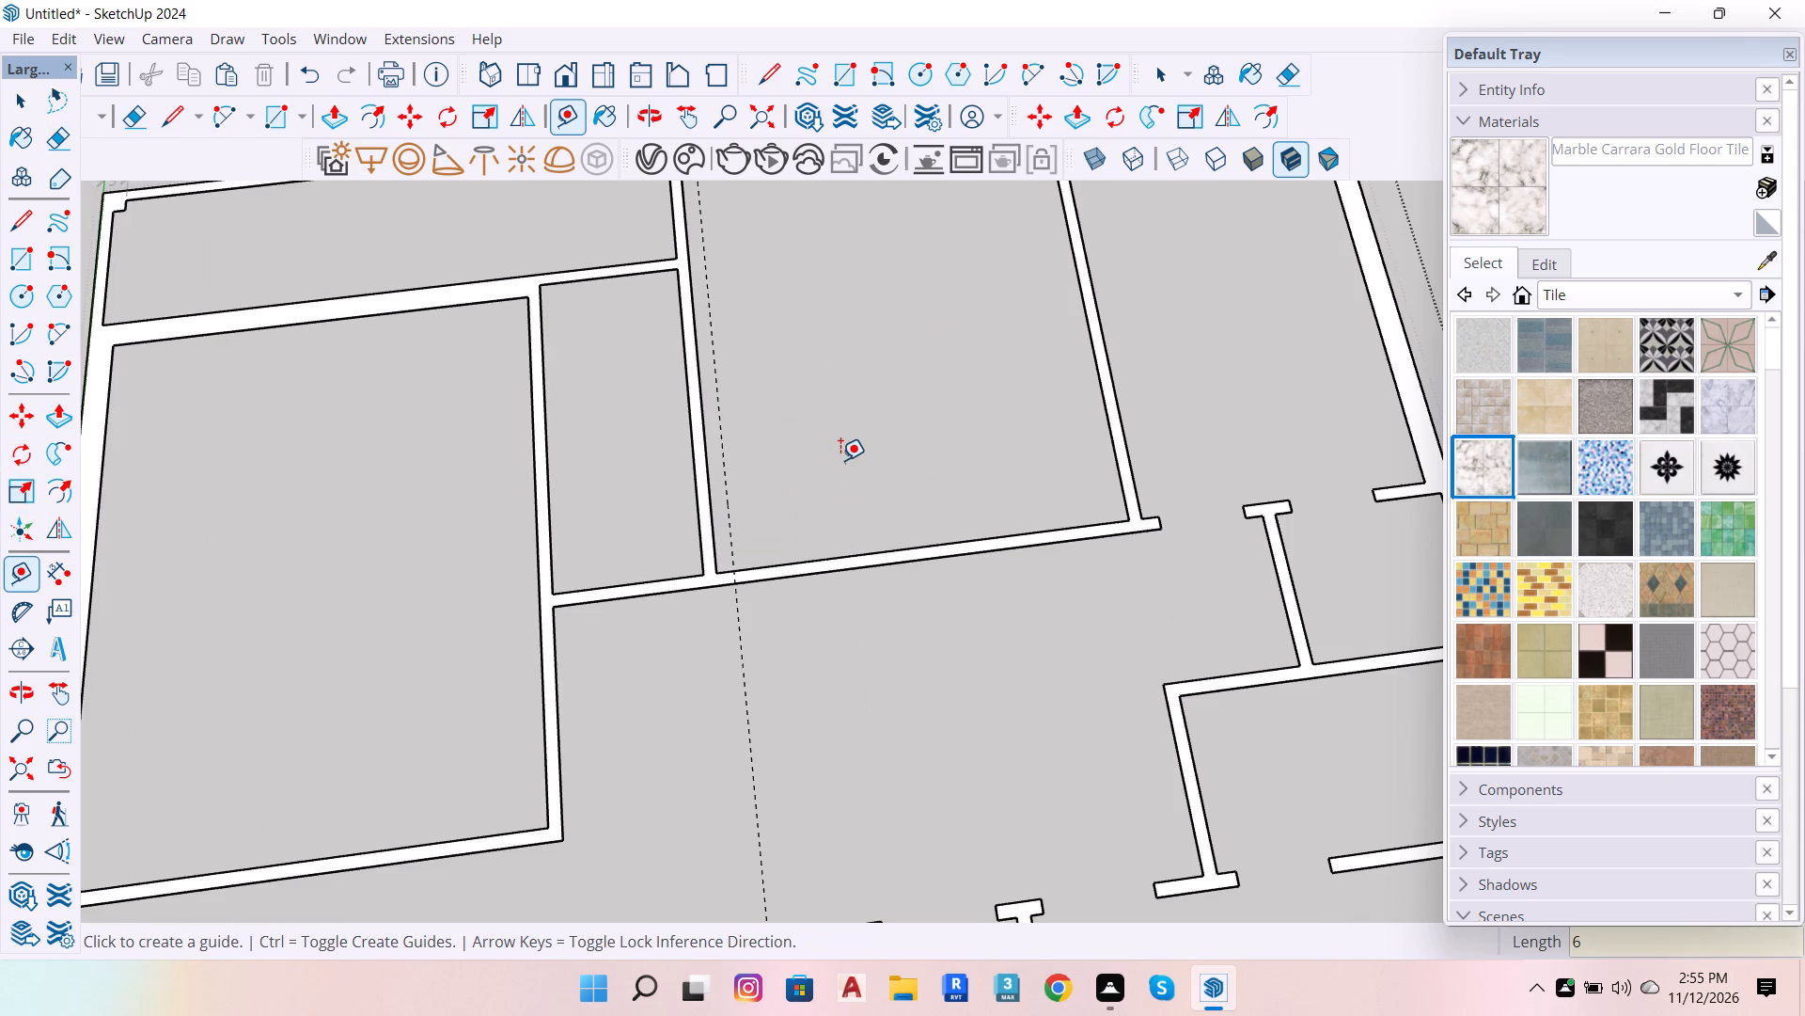
pyautogui.click(730, 525)
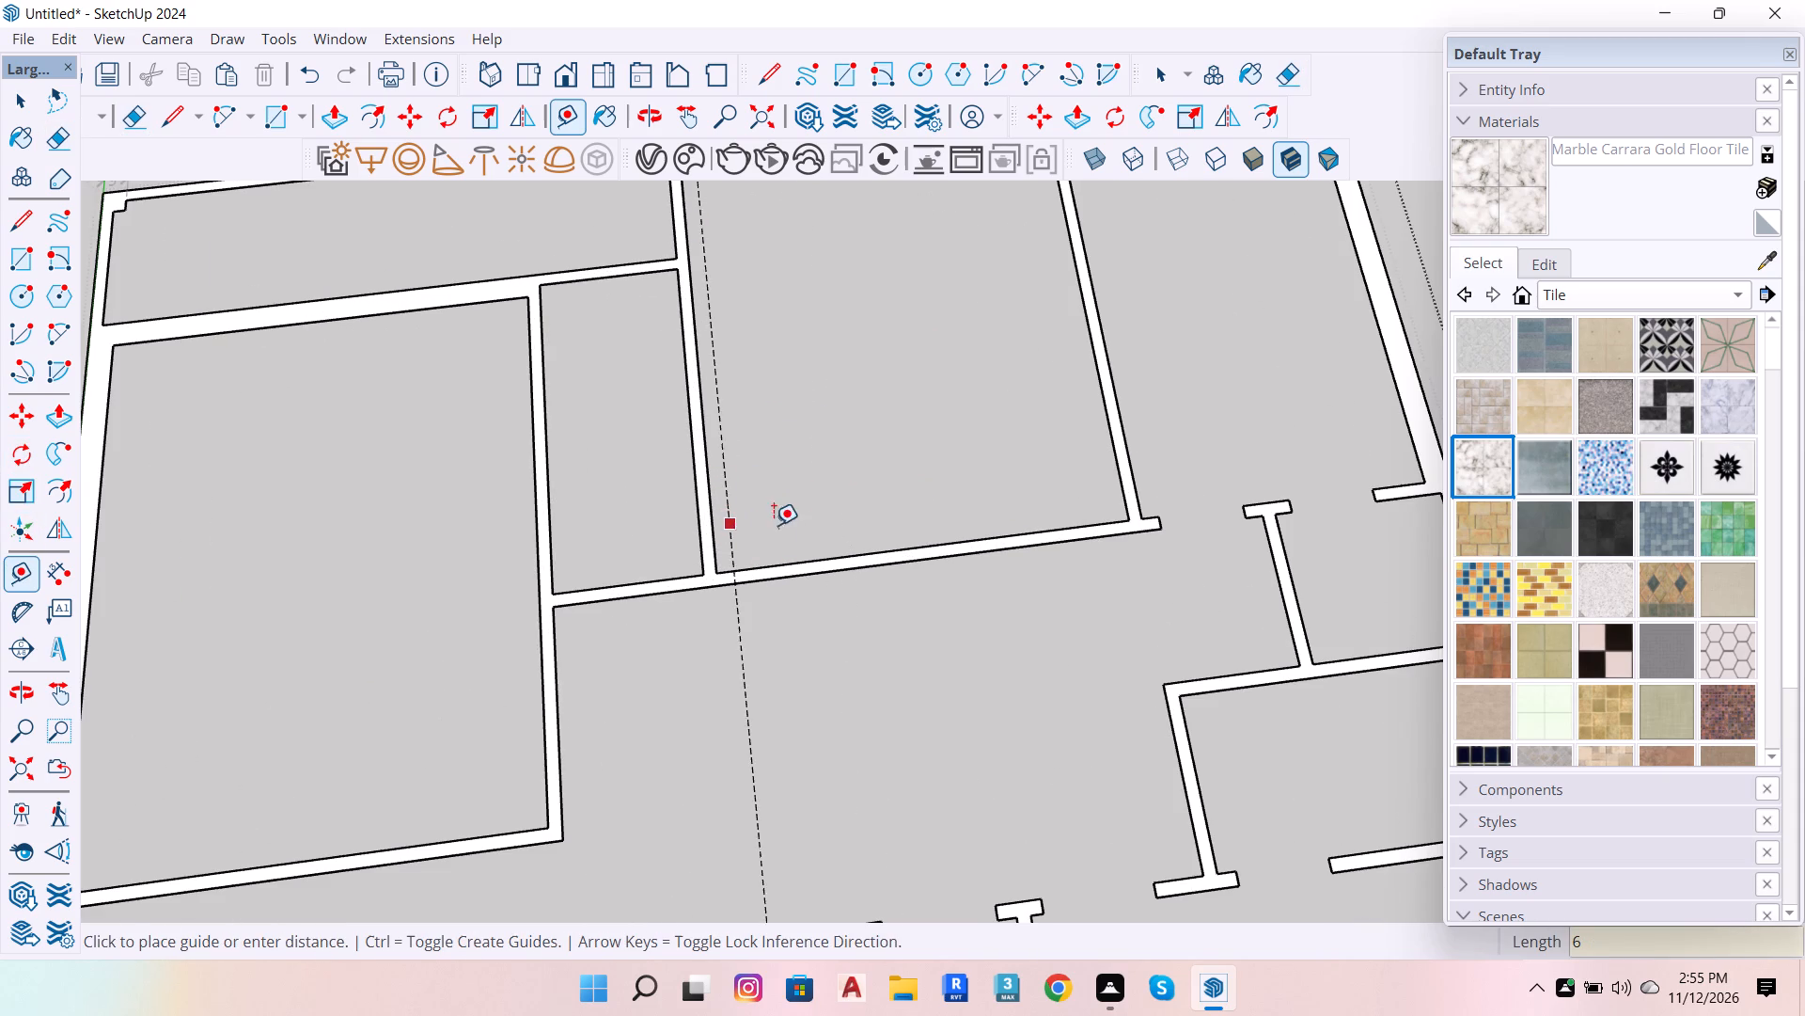
pyautogui.write("3'")
pyautogui.press('Return')
# Draw two lines across the wall at the 6" and 3' guides to mark the door opening beside the narrow room.
pyautogui.scroll(6, 796, 610)
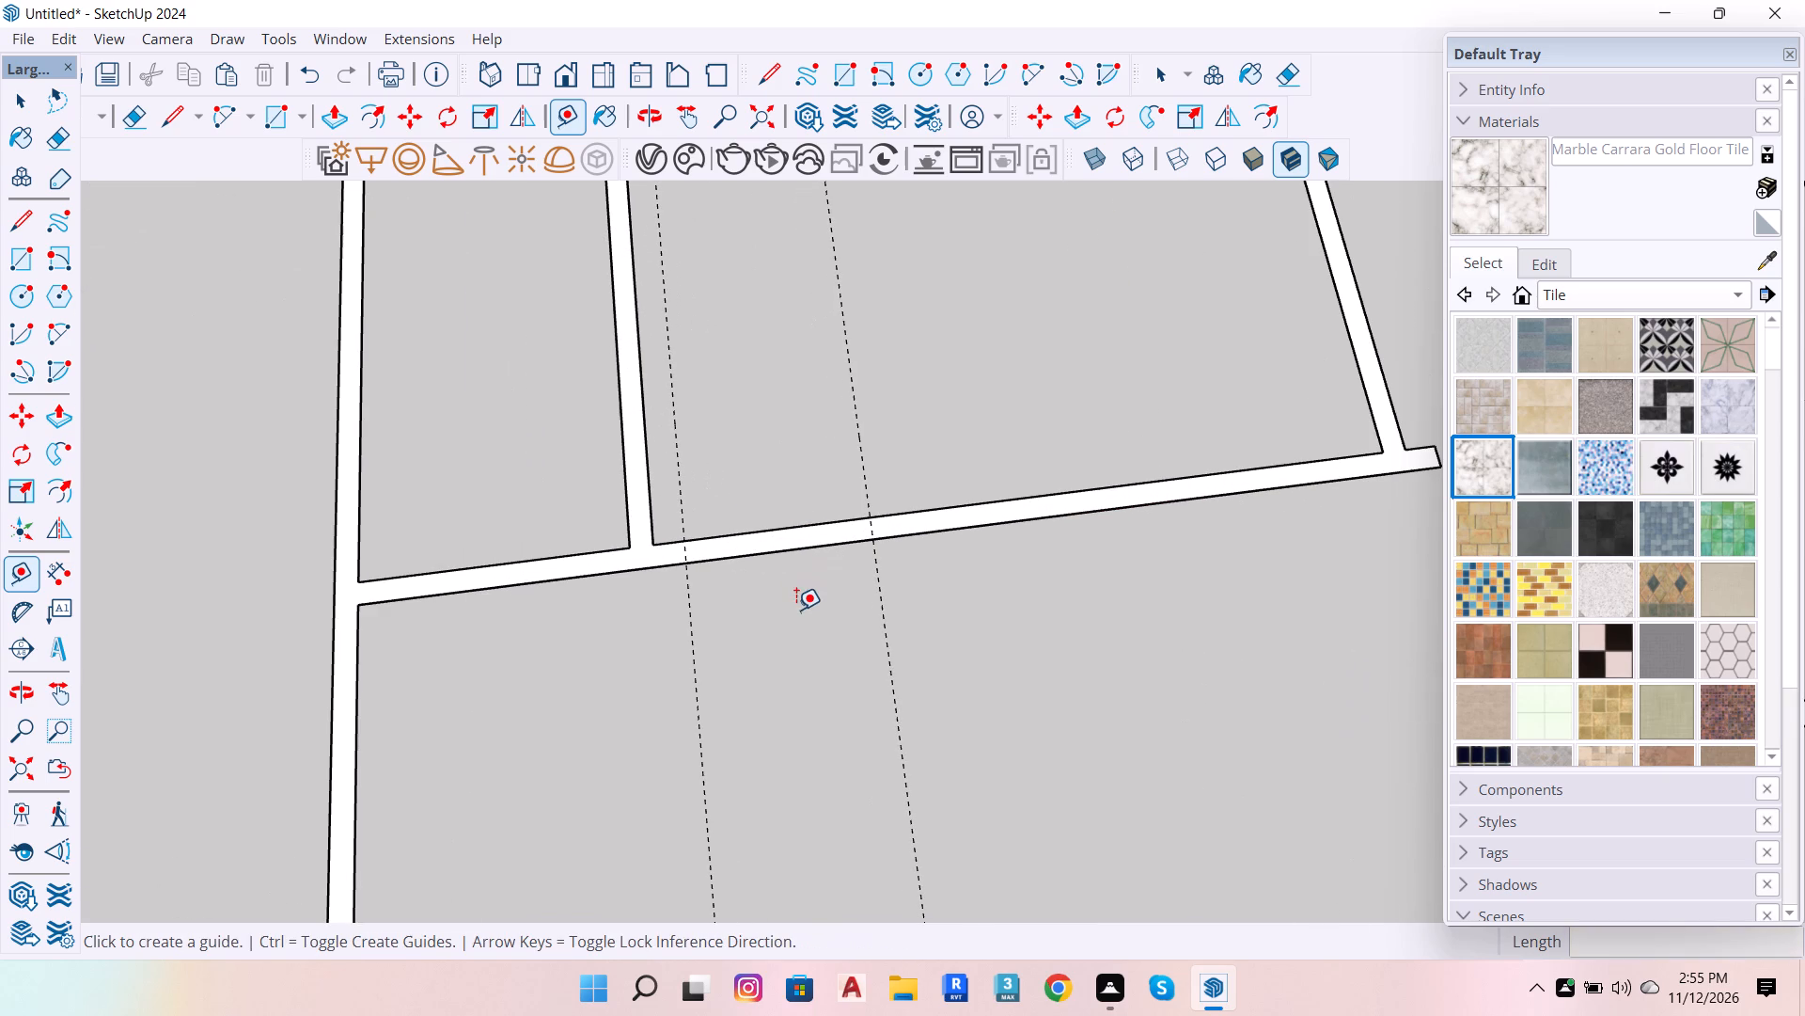
pyautogui.click(19, 101)
pyautogui.doubleClick(643, 552)
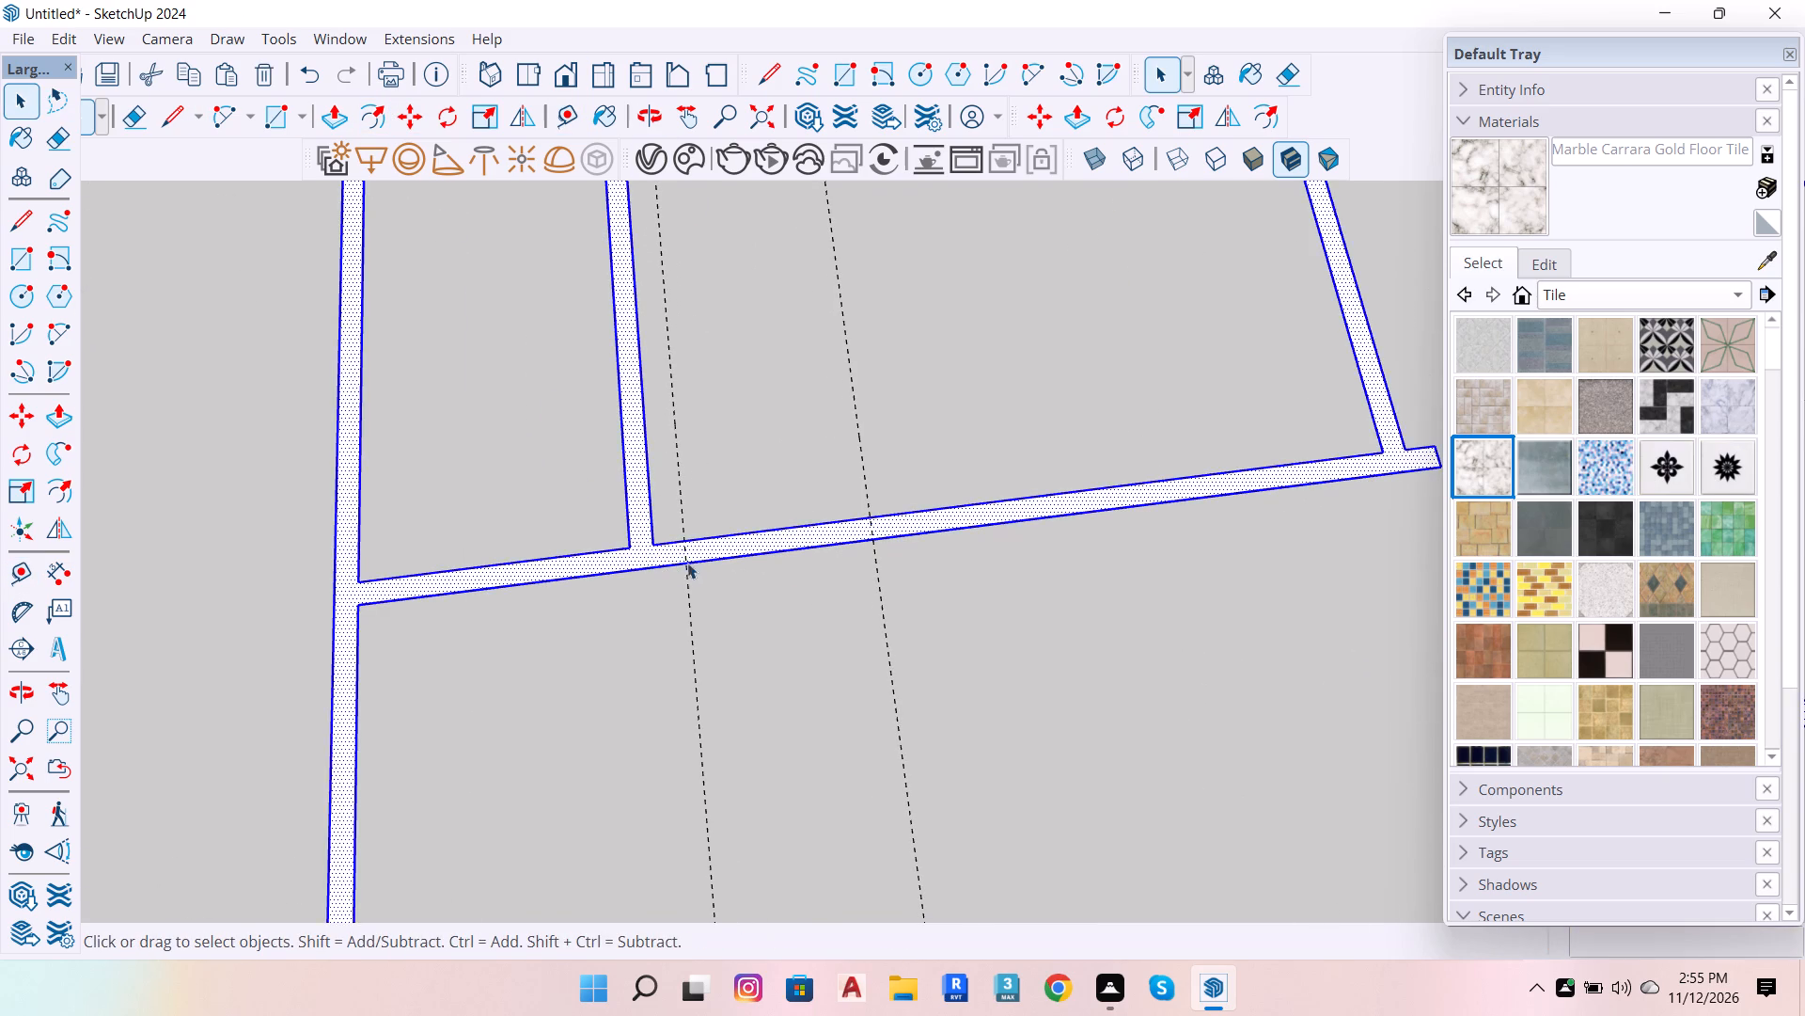
pyautogui.scroll(6, 692, 565)
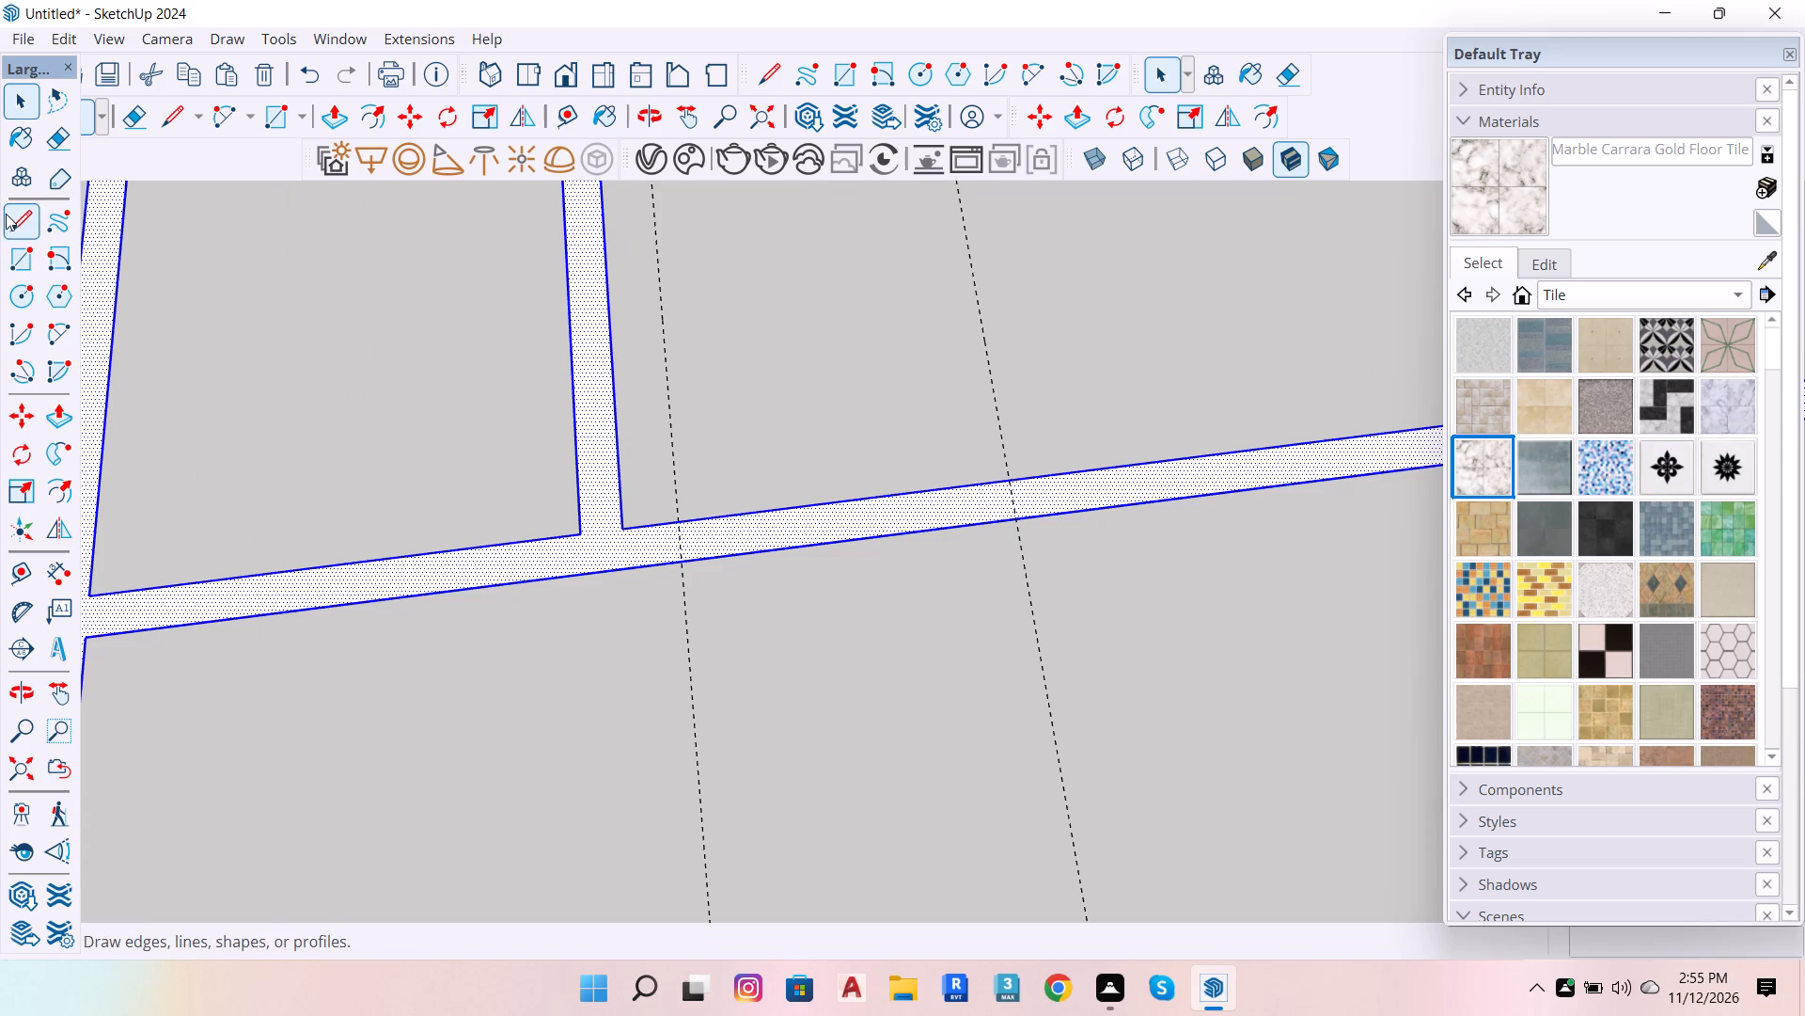
pyautogui.click(6, 214)
pyautogui.scroll(5, 661, 550)
pyautogui.click(696, 496)
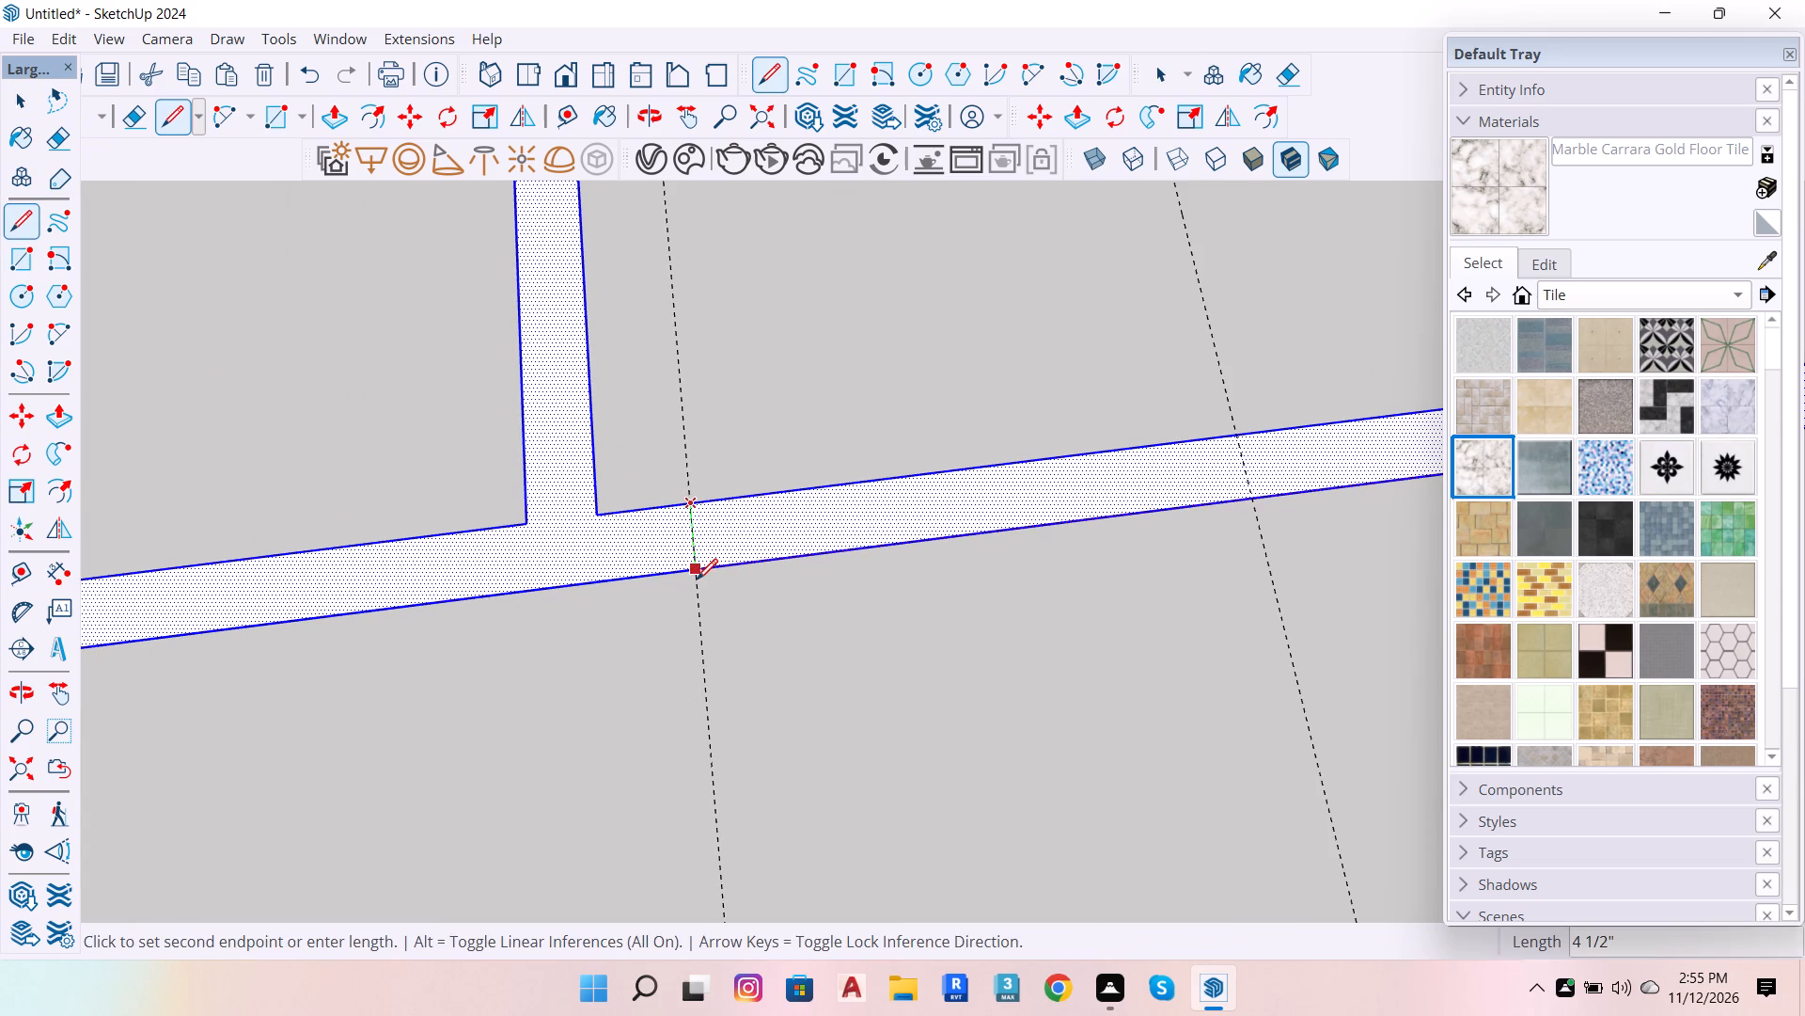
pyautogui.click(697, 579)
pyautogui.click(1240, 432)
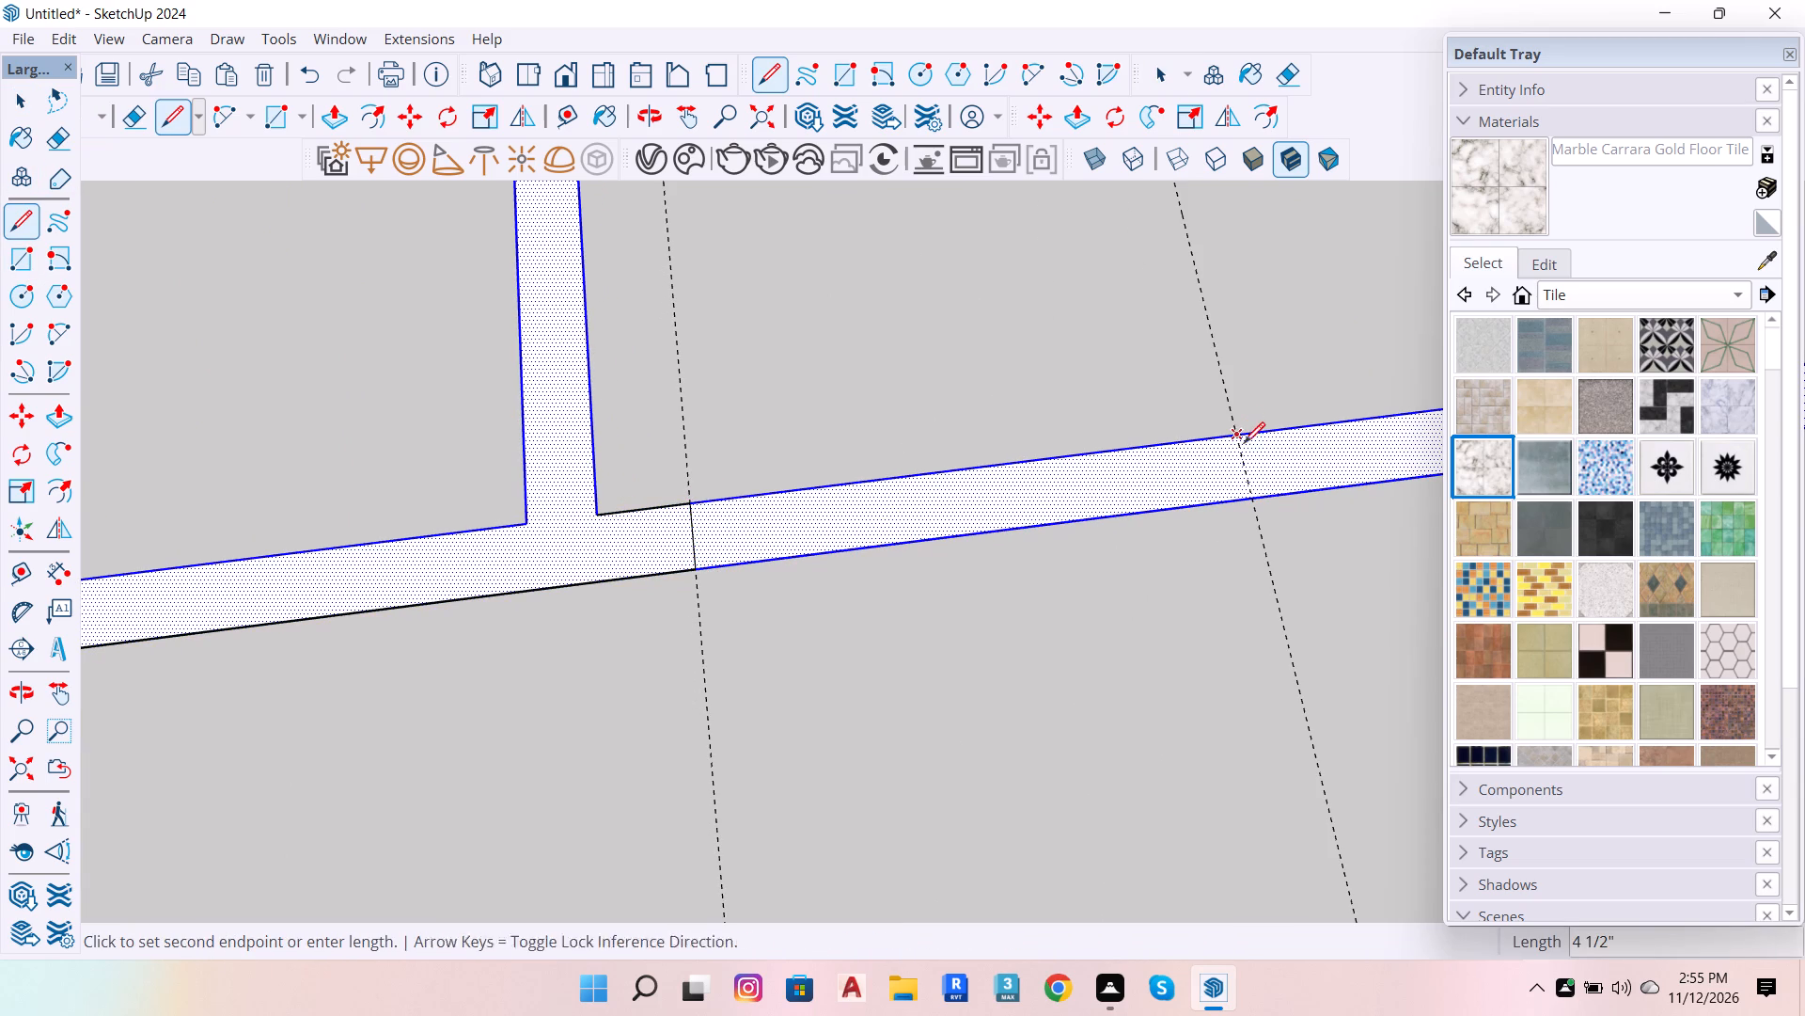
pyautogui.click(1255, 502)
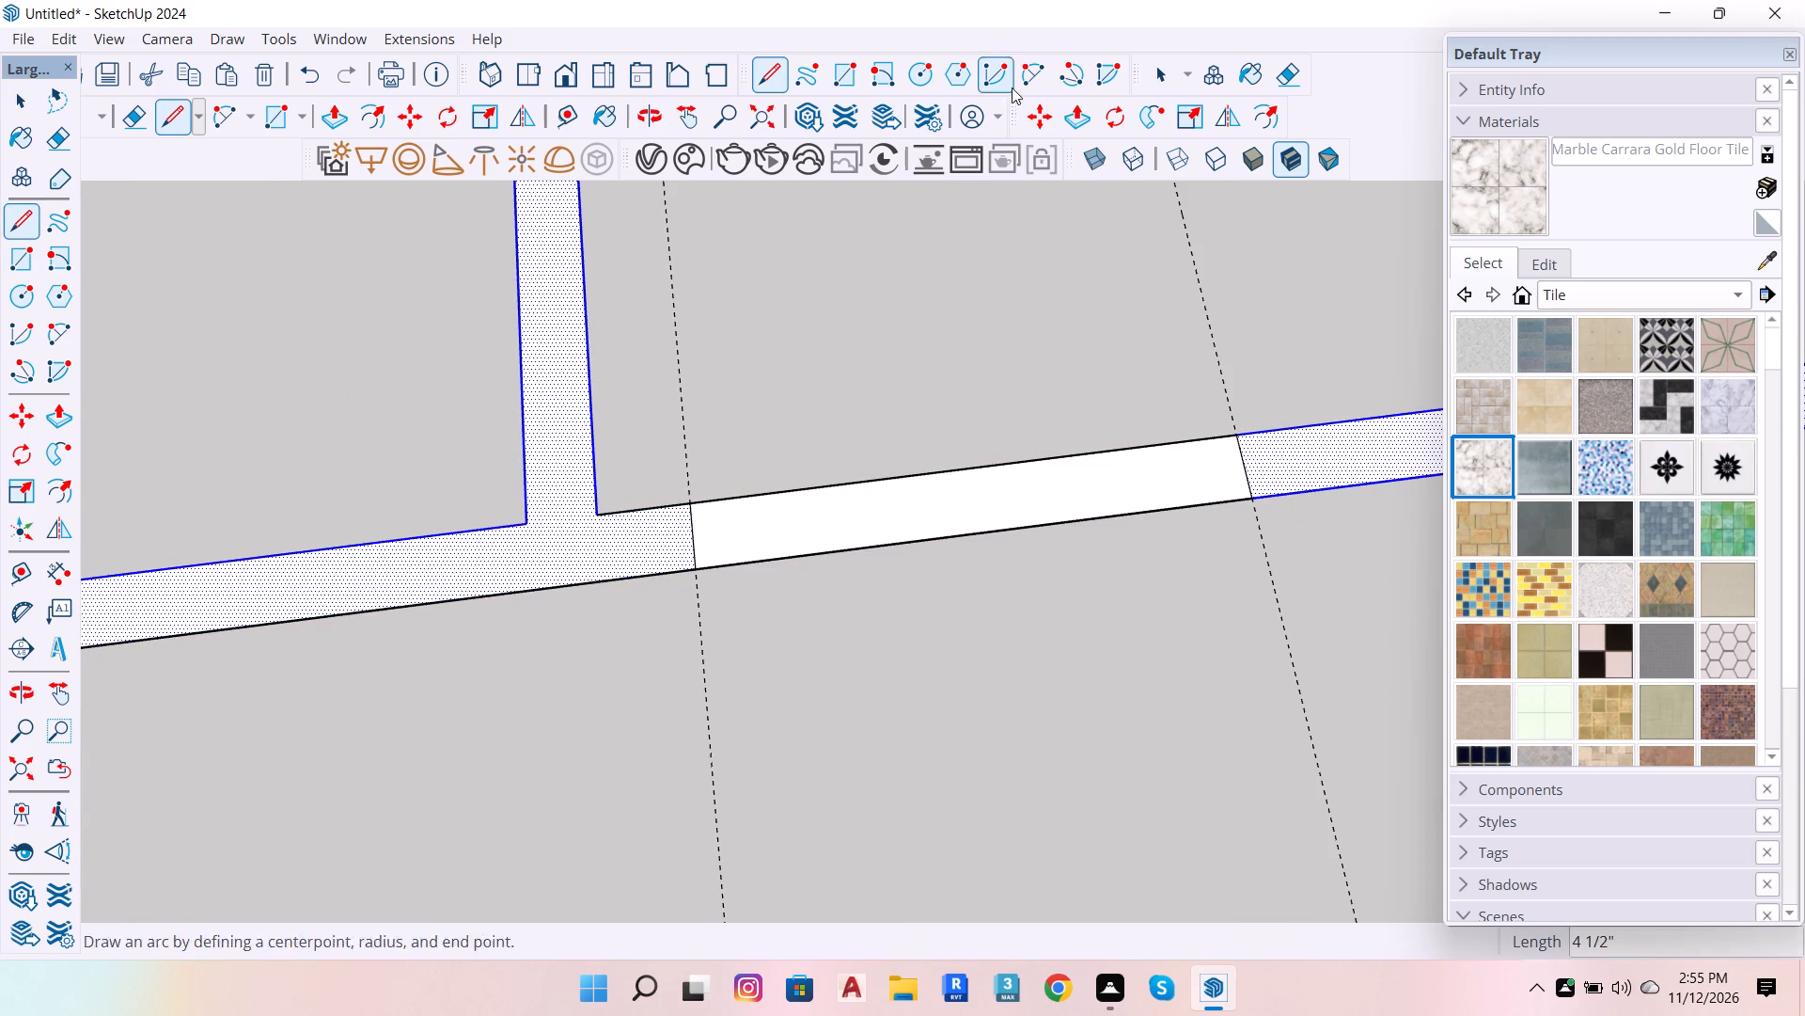
# Cut the marked door opening beside the narrow room out of the wall and erase its two guides.
pyautogui.click(1278, 74)
pyautogui.moveTo(774, 433); pyautogui.dragTo(898, 678)
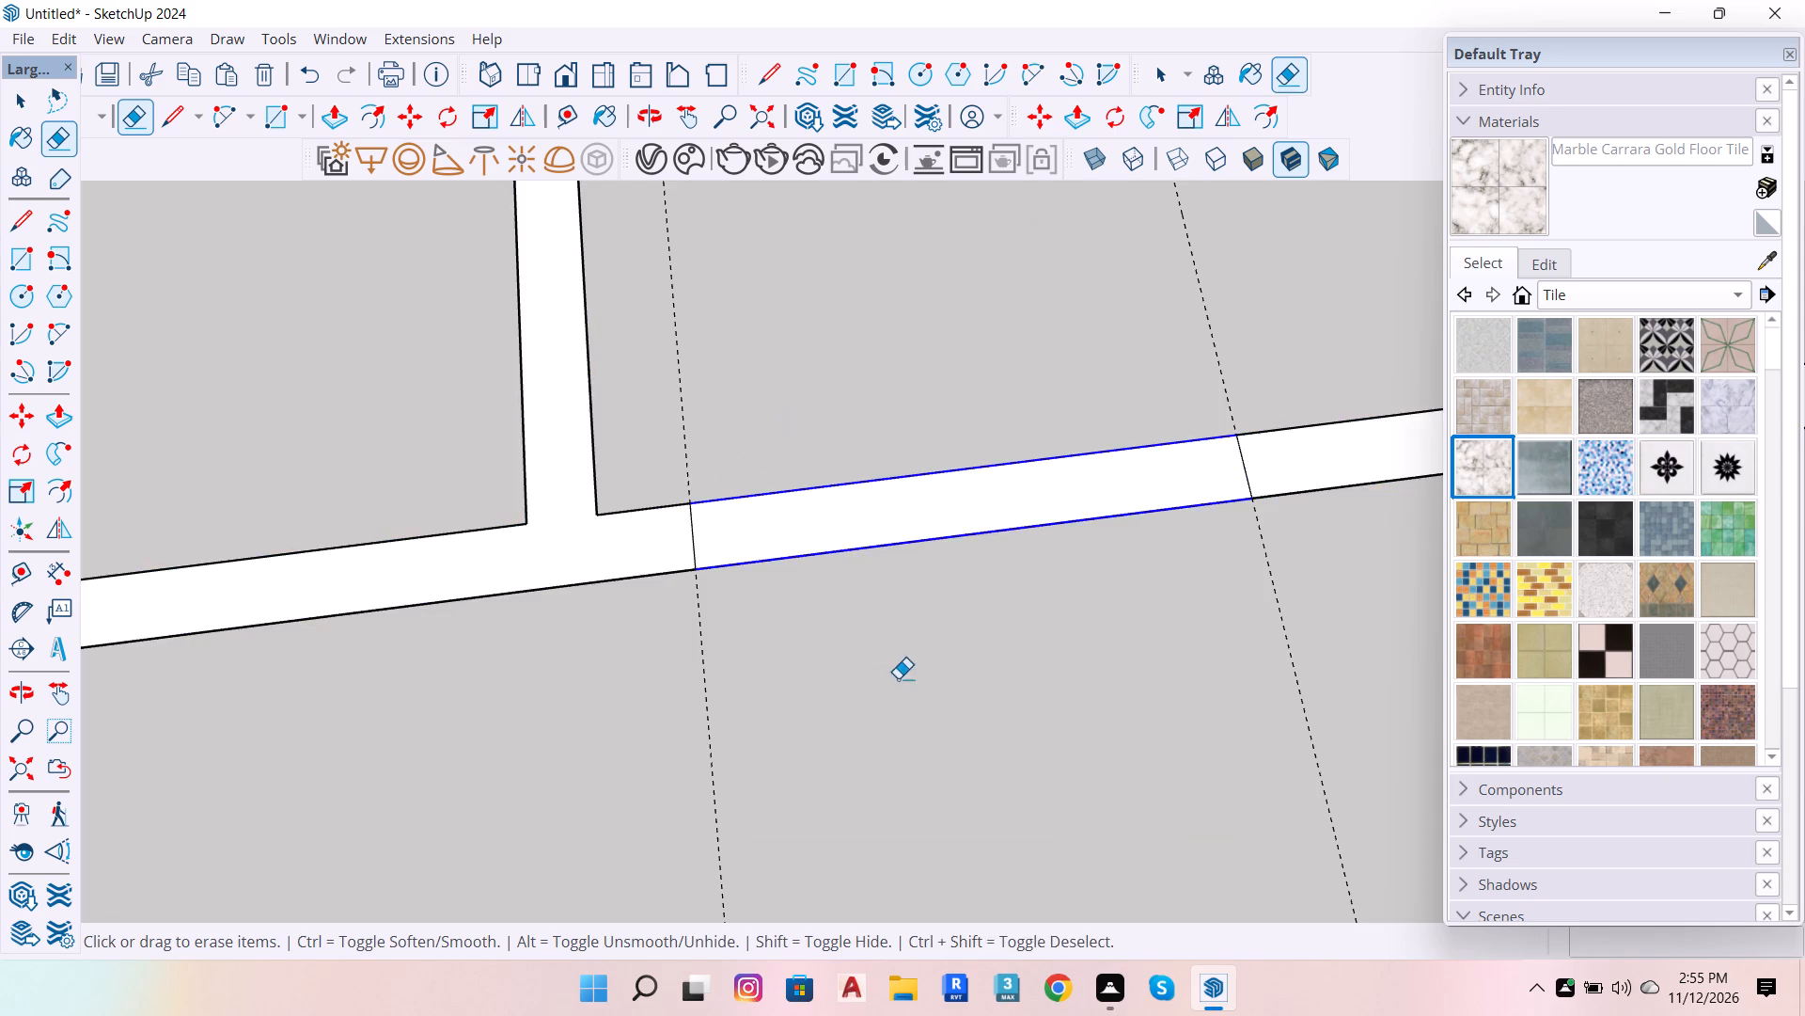
pyautogui.moveTo(898, 678); pyautogui.dragTo(898, 679)
pyautogui.scroll(-11, 855, 593)
pyautogui.moveTo(1004, 413); pyautogui.dragTo(930, 452)
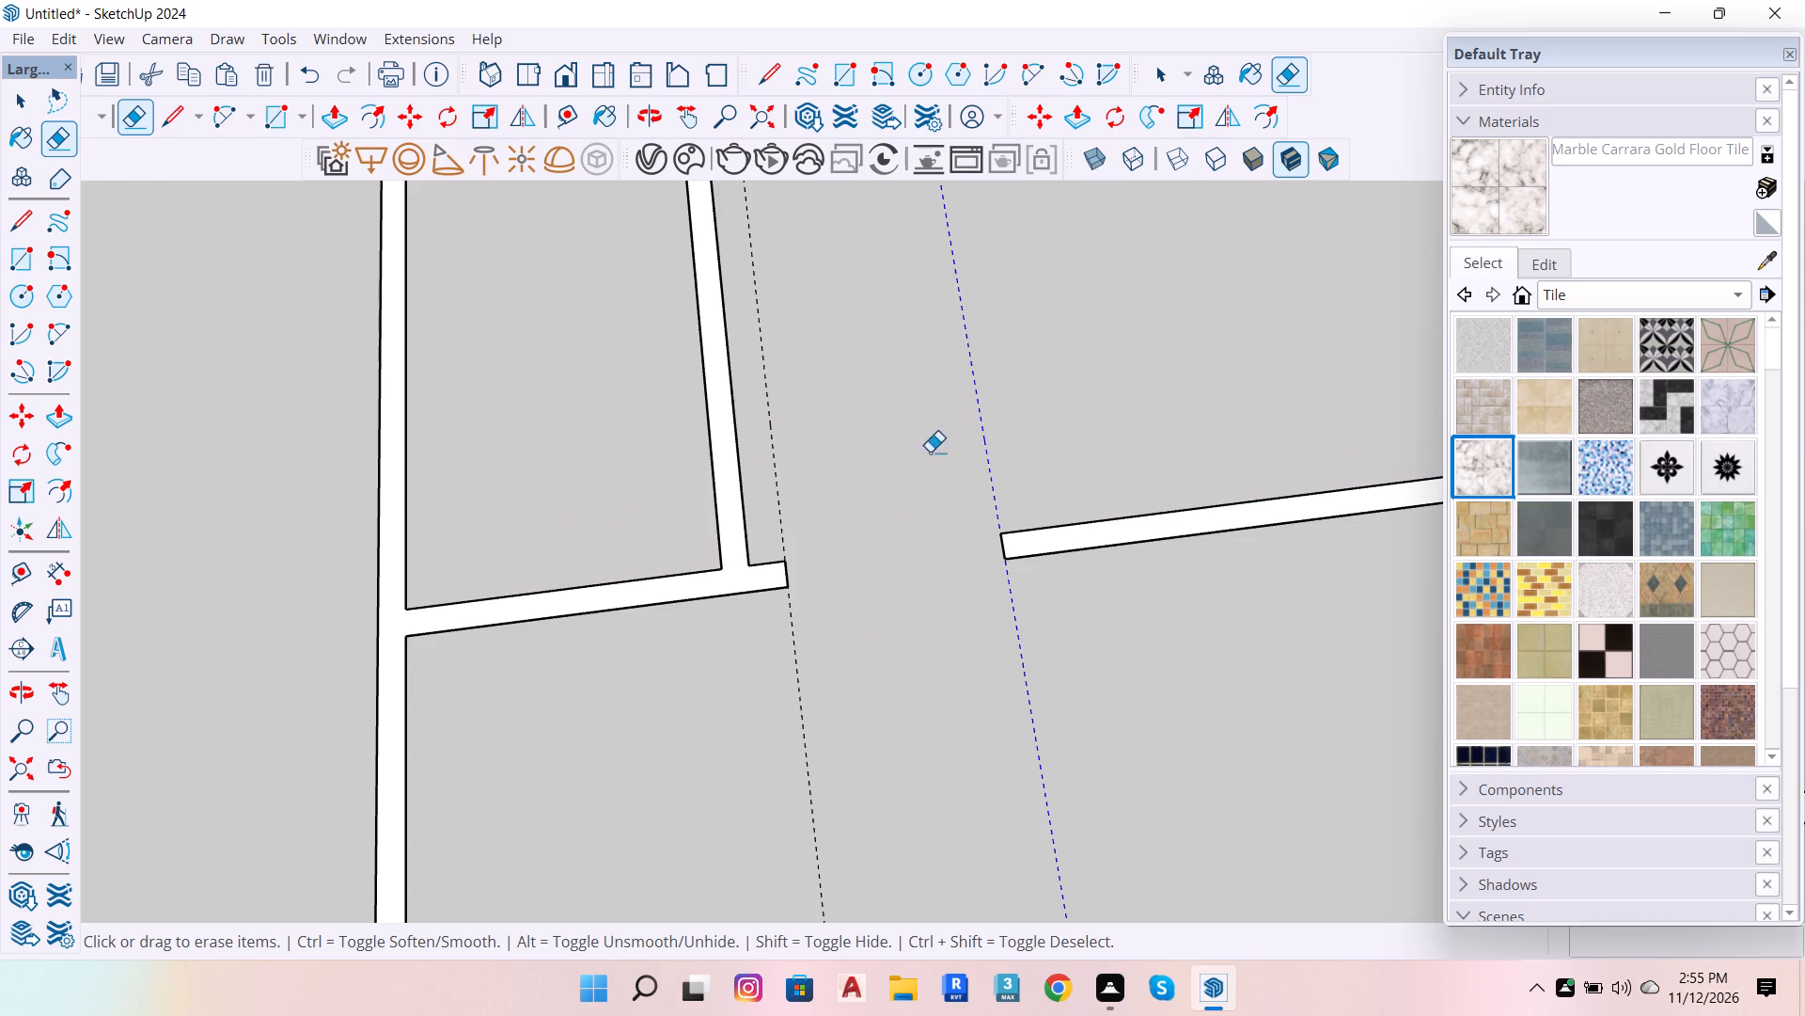
pyautogui.moveTo(930, 452); pyautogui.dragTo(756, 409)
pyautogui.scroll(-6, 847, 487)
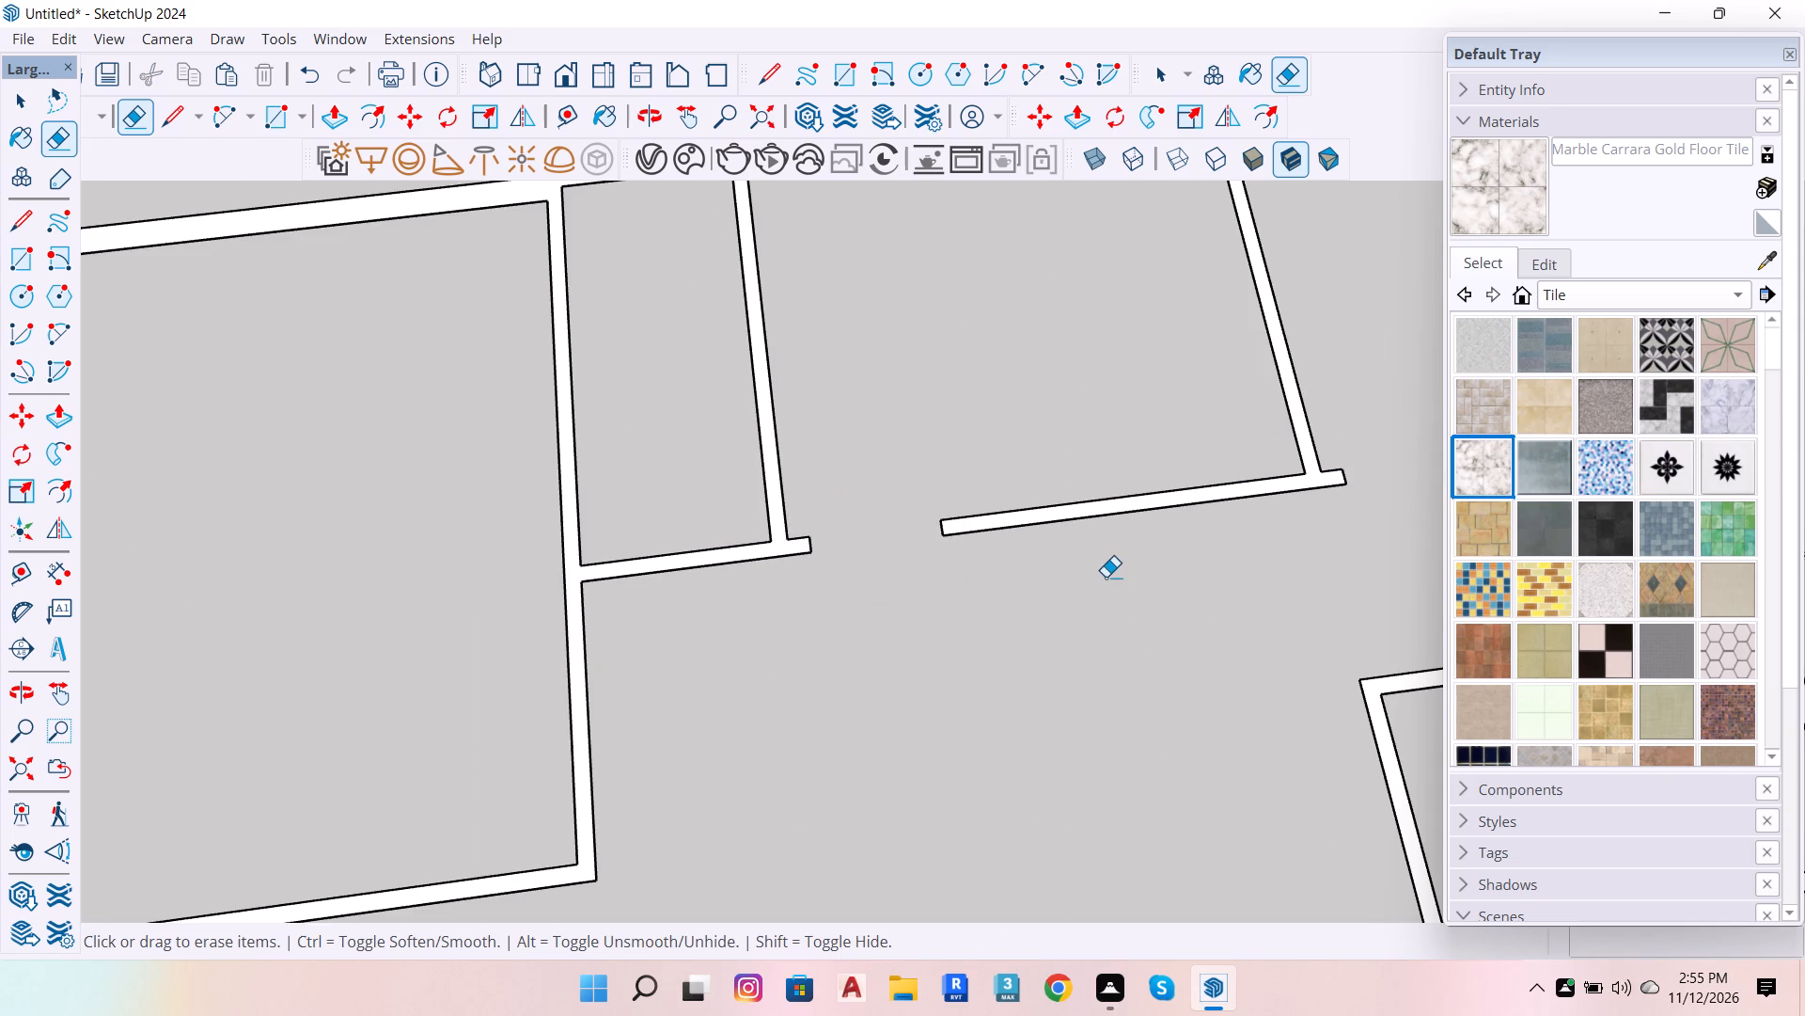
# Place a guide 4" from the partition inside the narrow room, and another guide 2'6" from the first.
pyautogui.scroll(-6, 738, 599)
pyautogui.scroll(3, 788, 534)
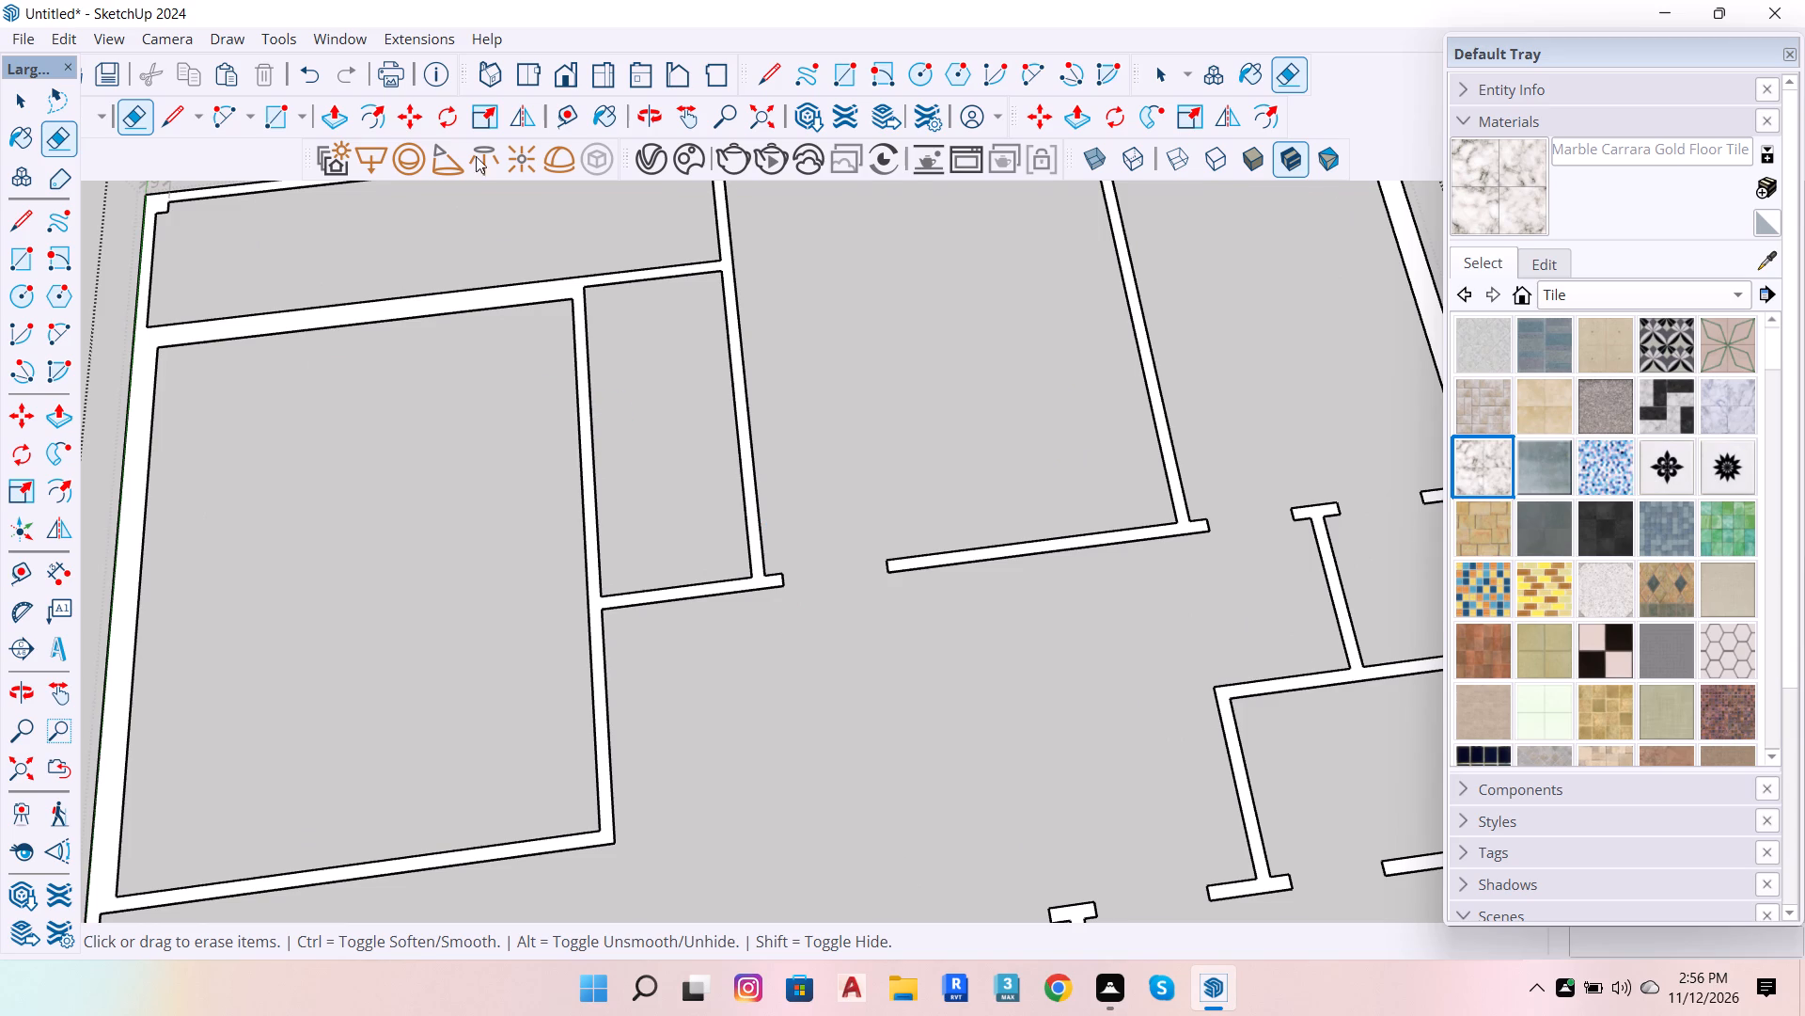
pyautogui.click(563, 118)
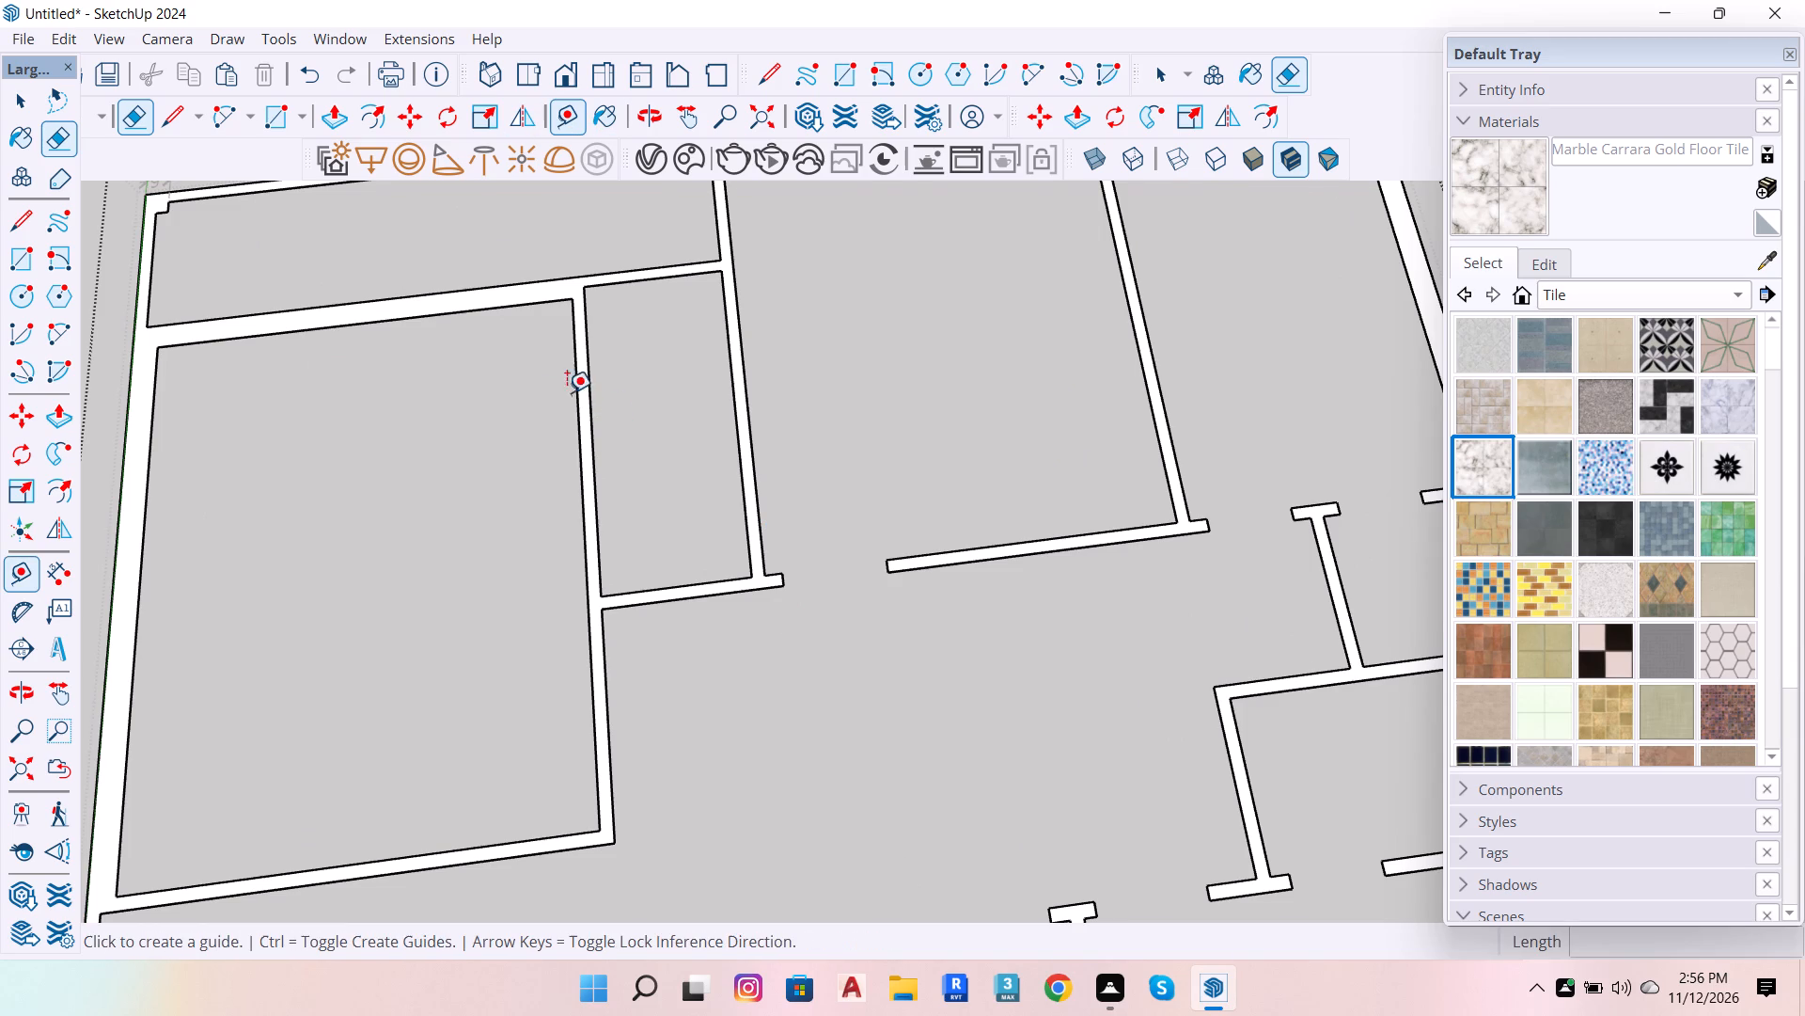
pyautogui.click(742, 528)
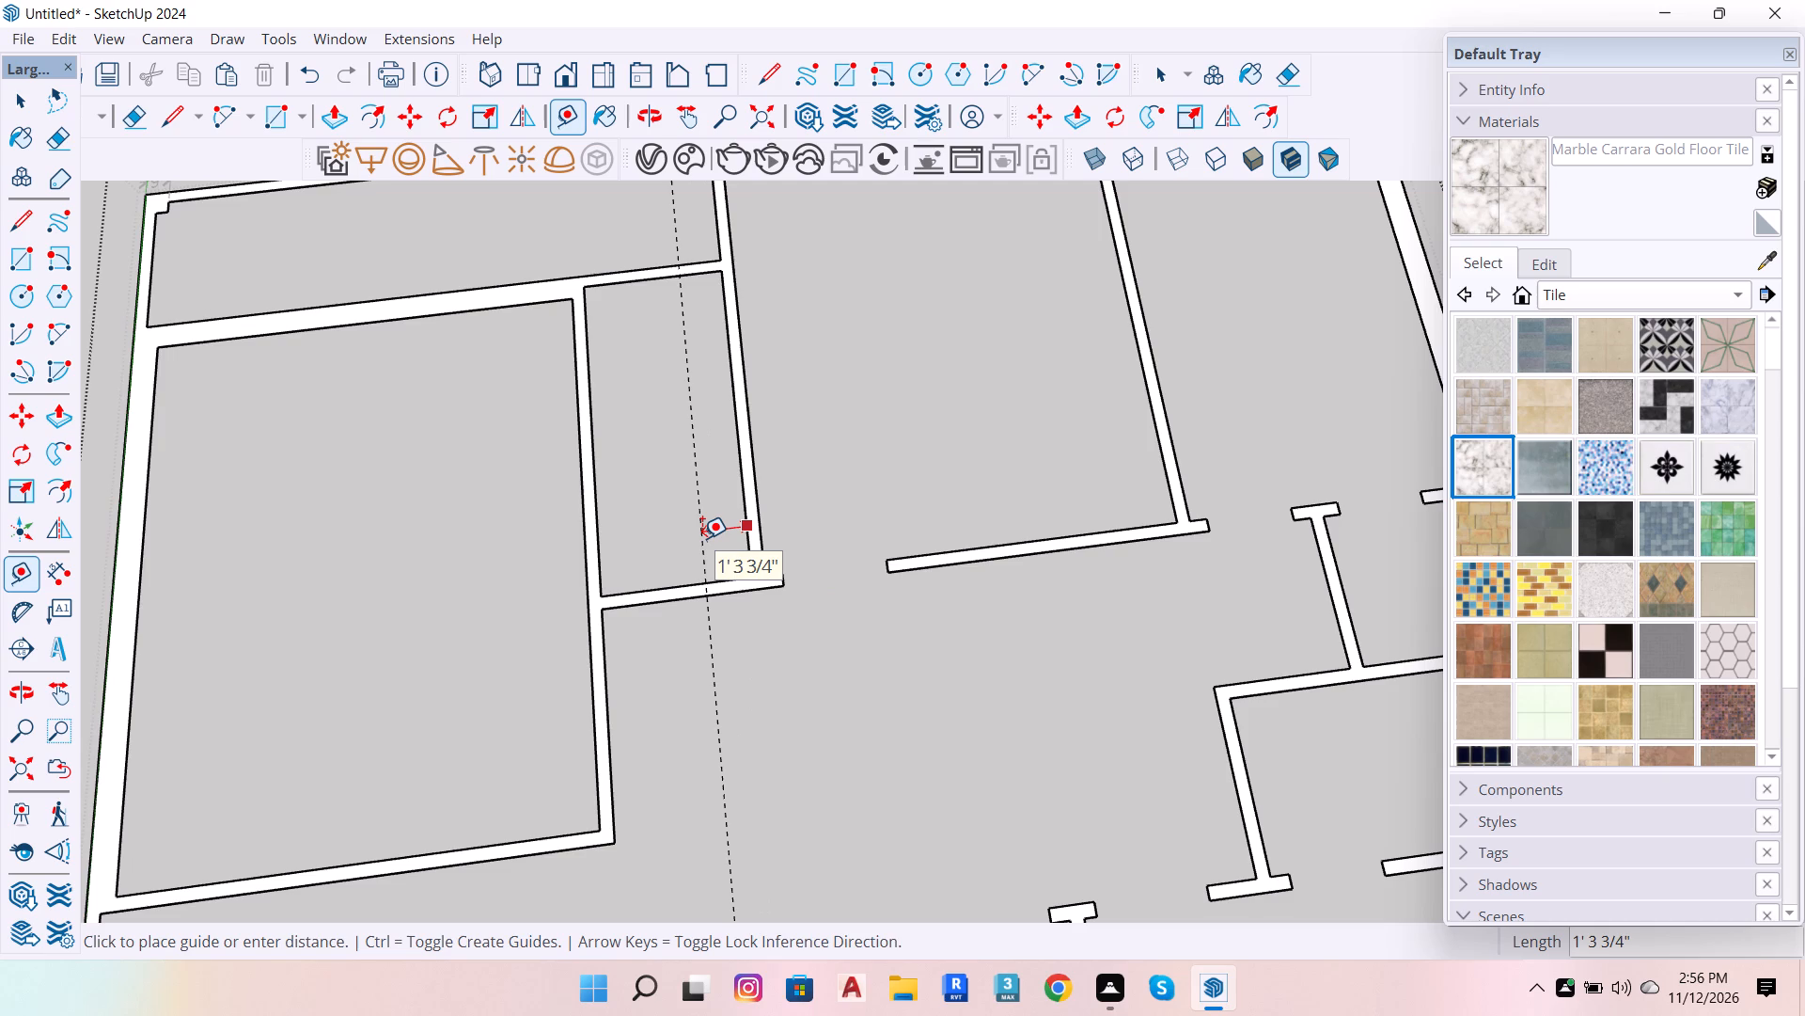
pyautogui.press('4')
pyautogui.press('Return')
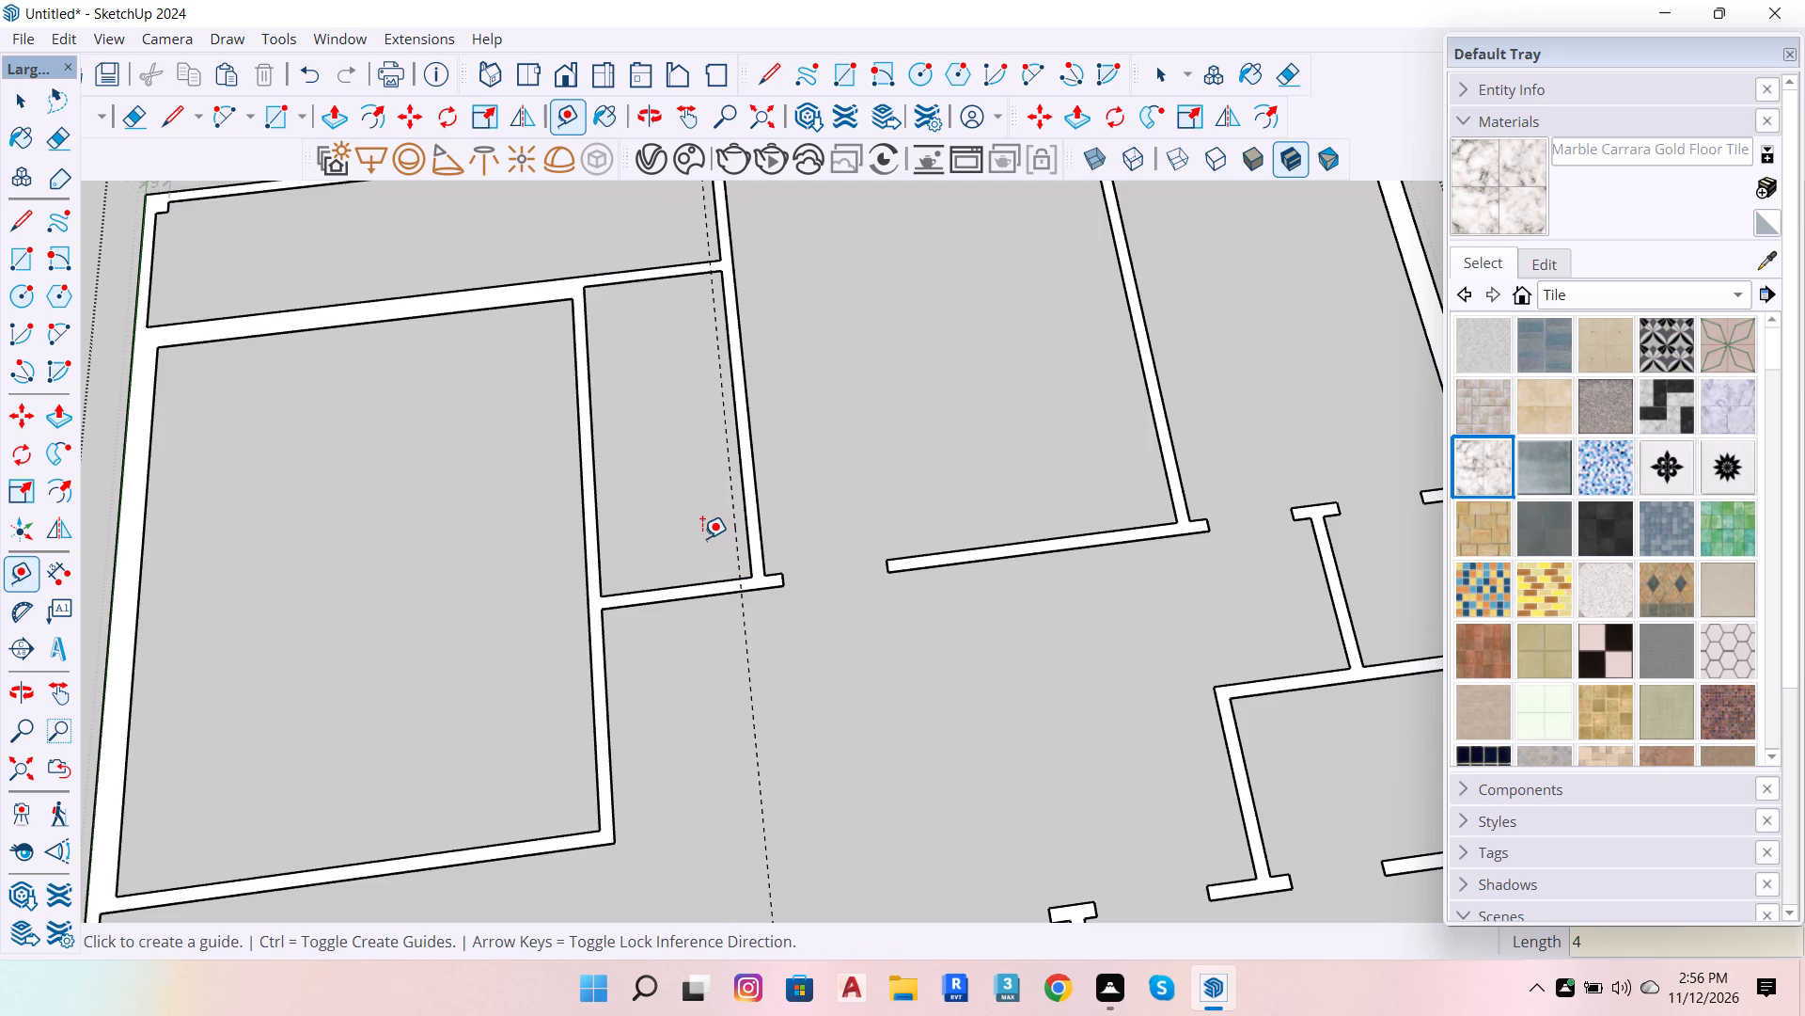
pyautogui.scroll(5, 750, 630)
pyautogui.click(743, 646)
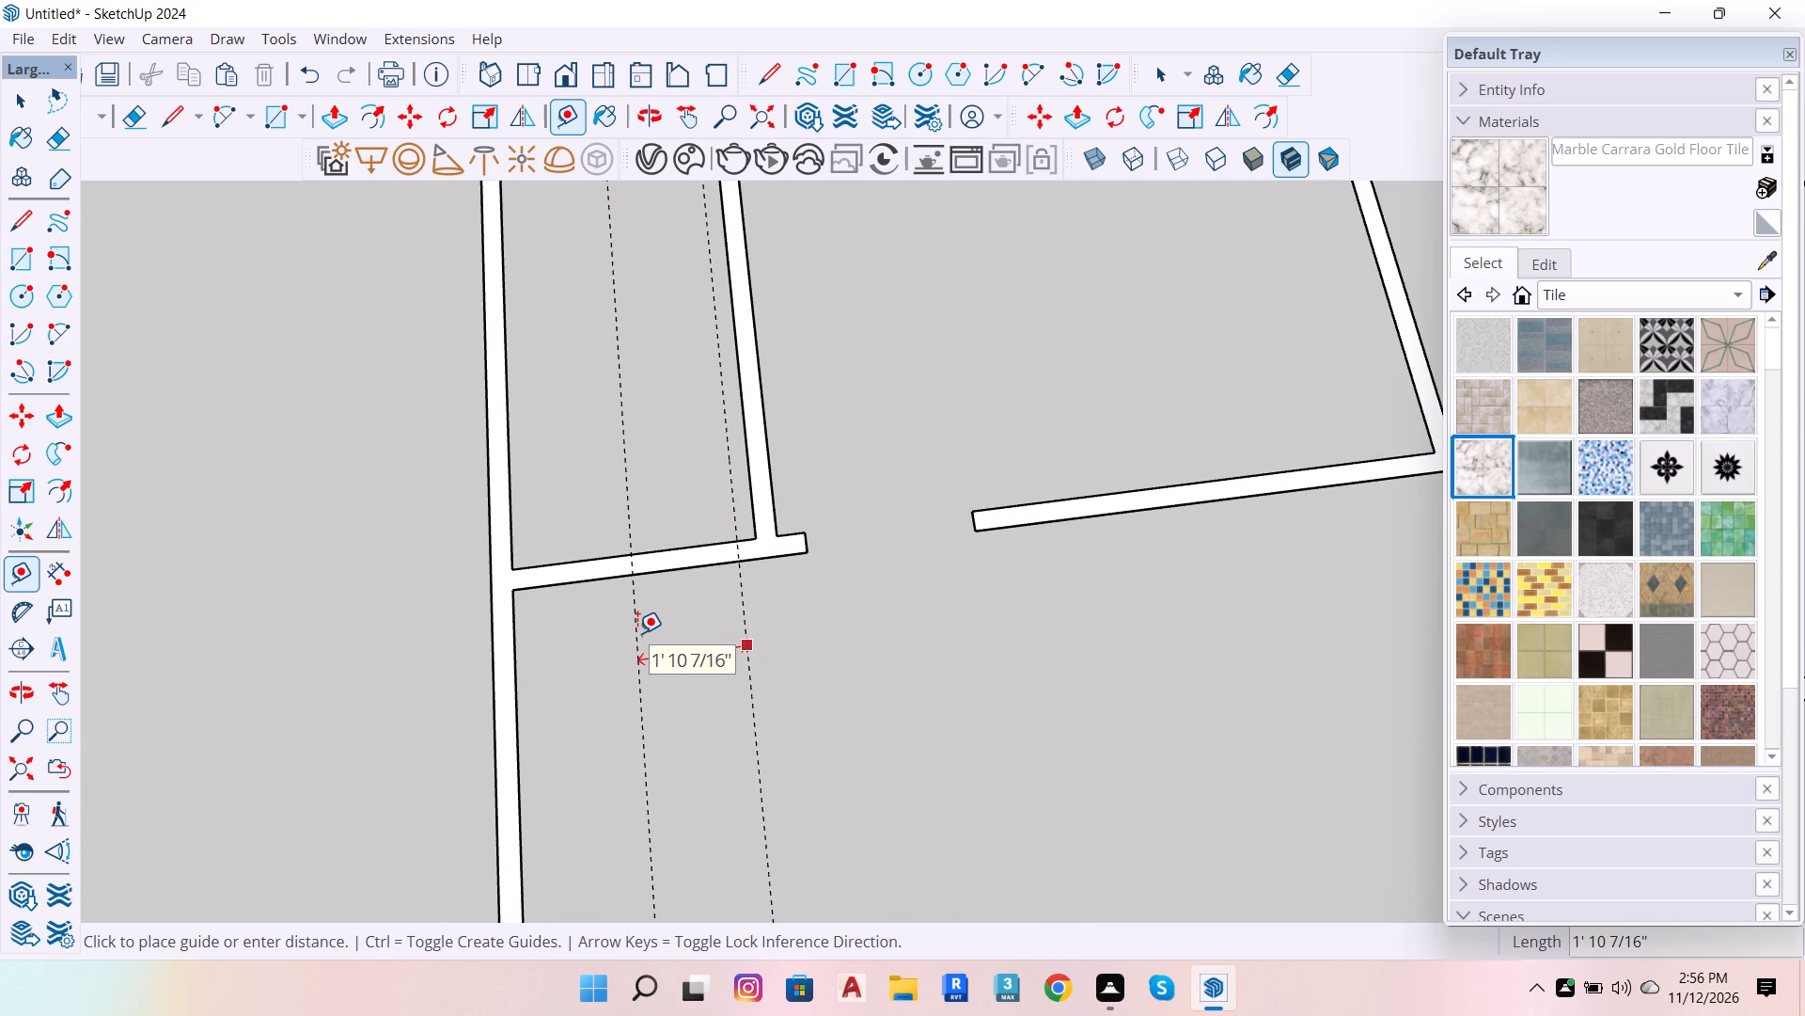
pyautogui.write("2'6")
pyautogui.press('Return')
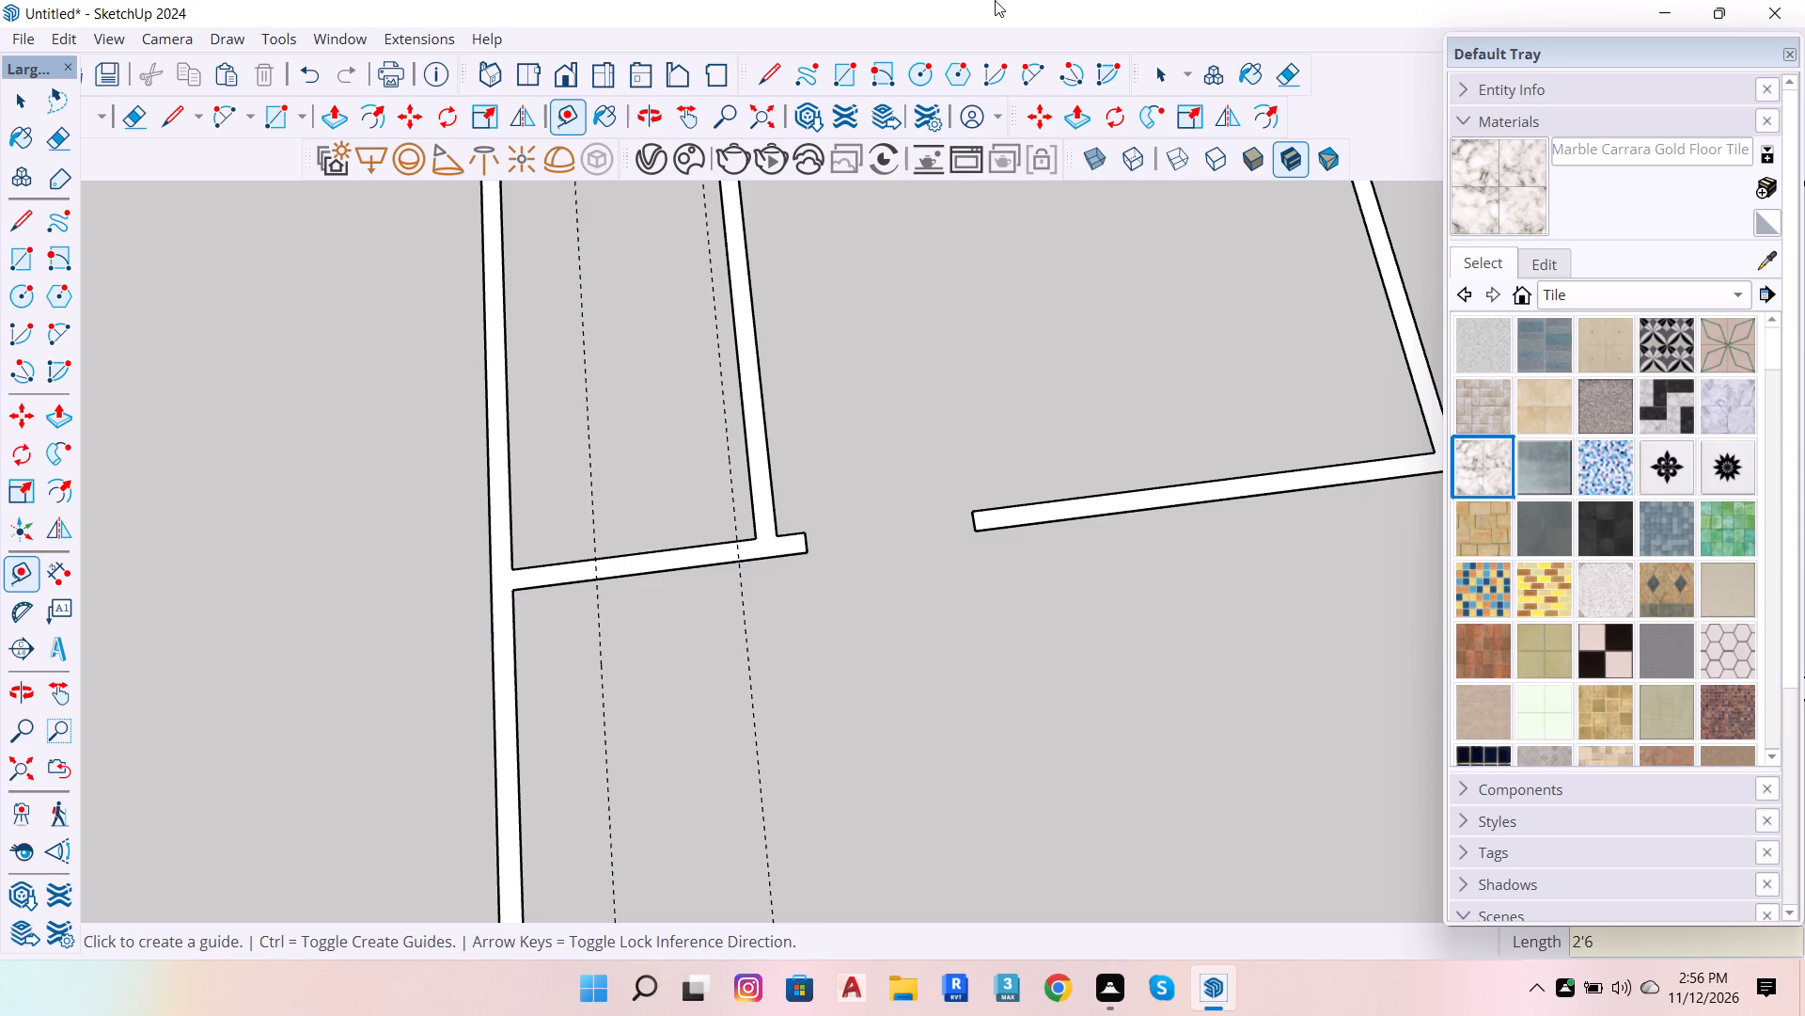
# Draw two lines across the narrow room's end wall at the 4" and 2'6" guides to mark its door opening.
pyautogui.click(162, 118)
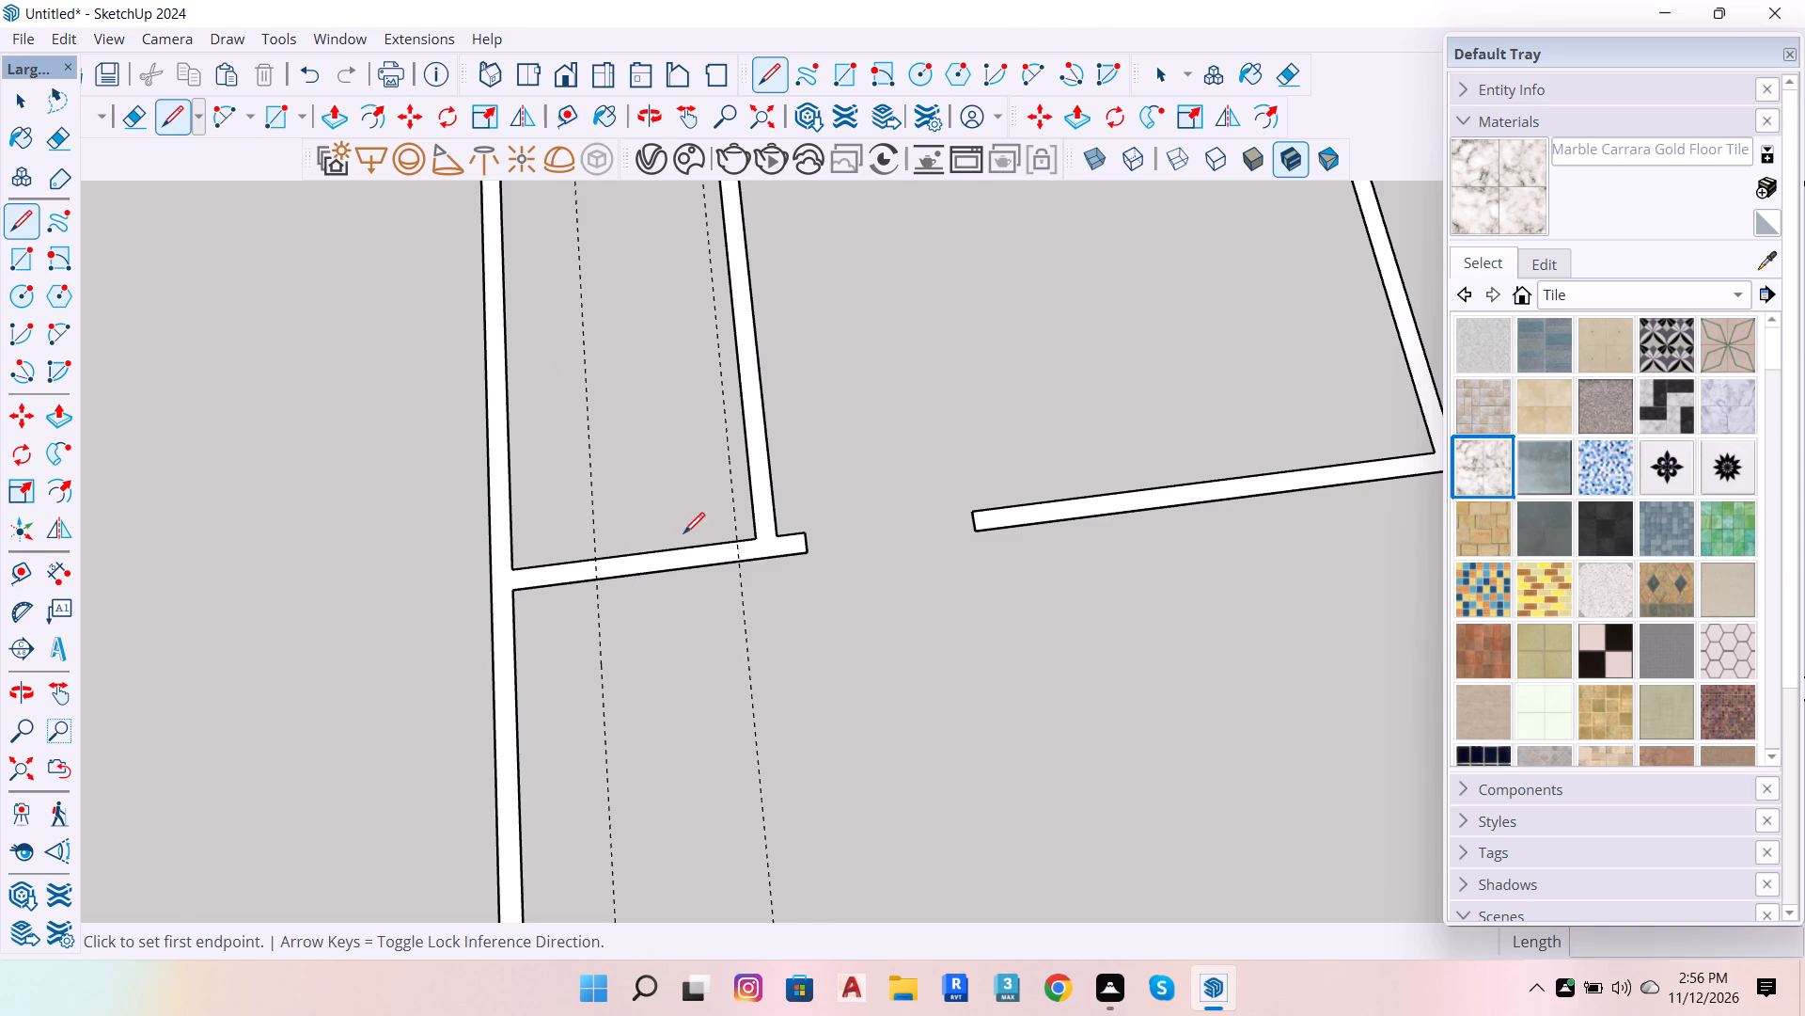
pyautogui.scroll(5, 688, 546)
pyautogui.click(764, 545)
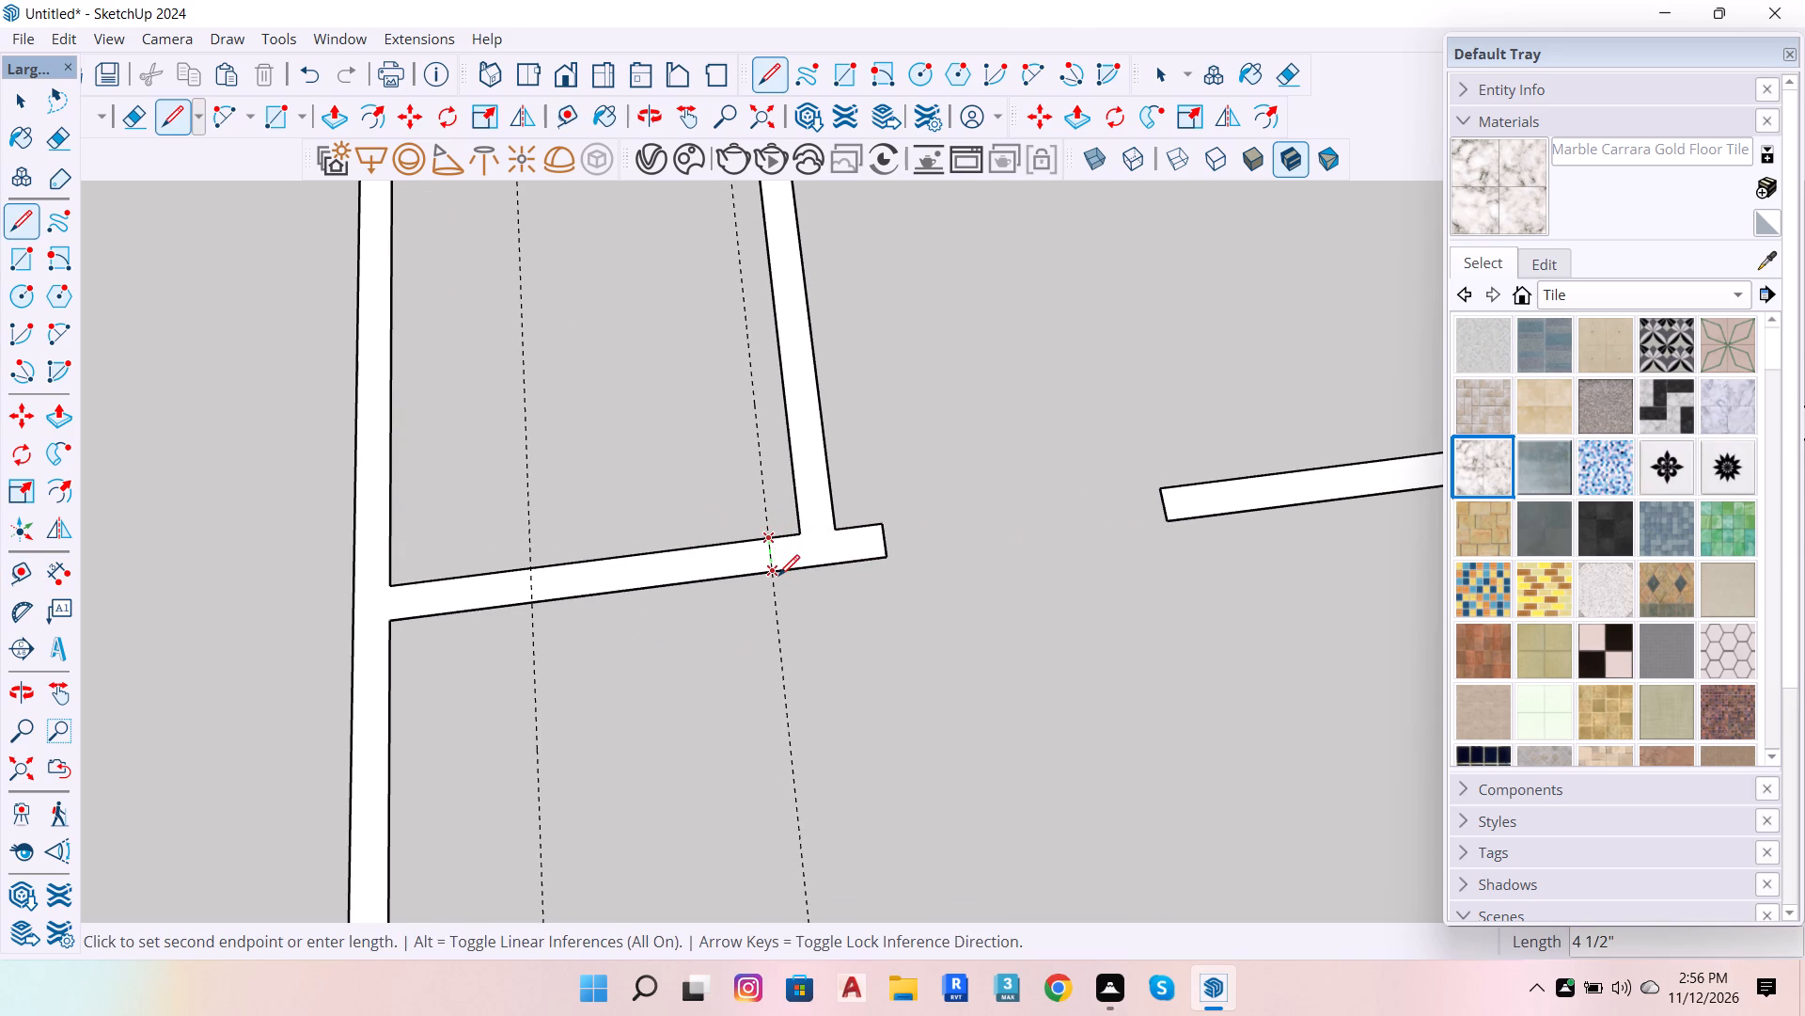
pyautogui.click(778, 576)
pyautogui.click(530, 563)
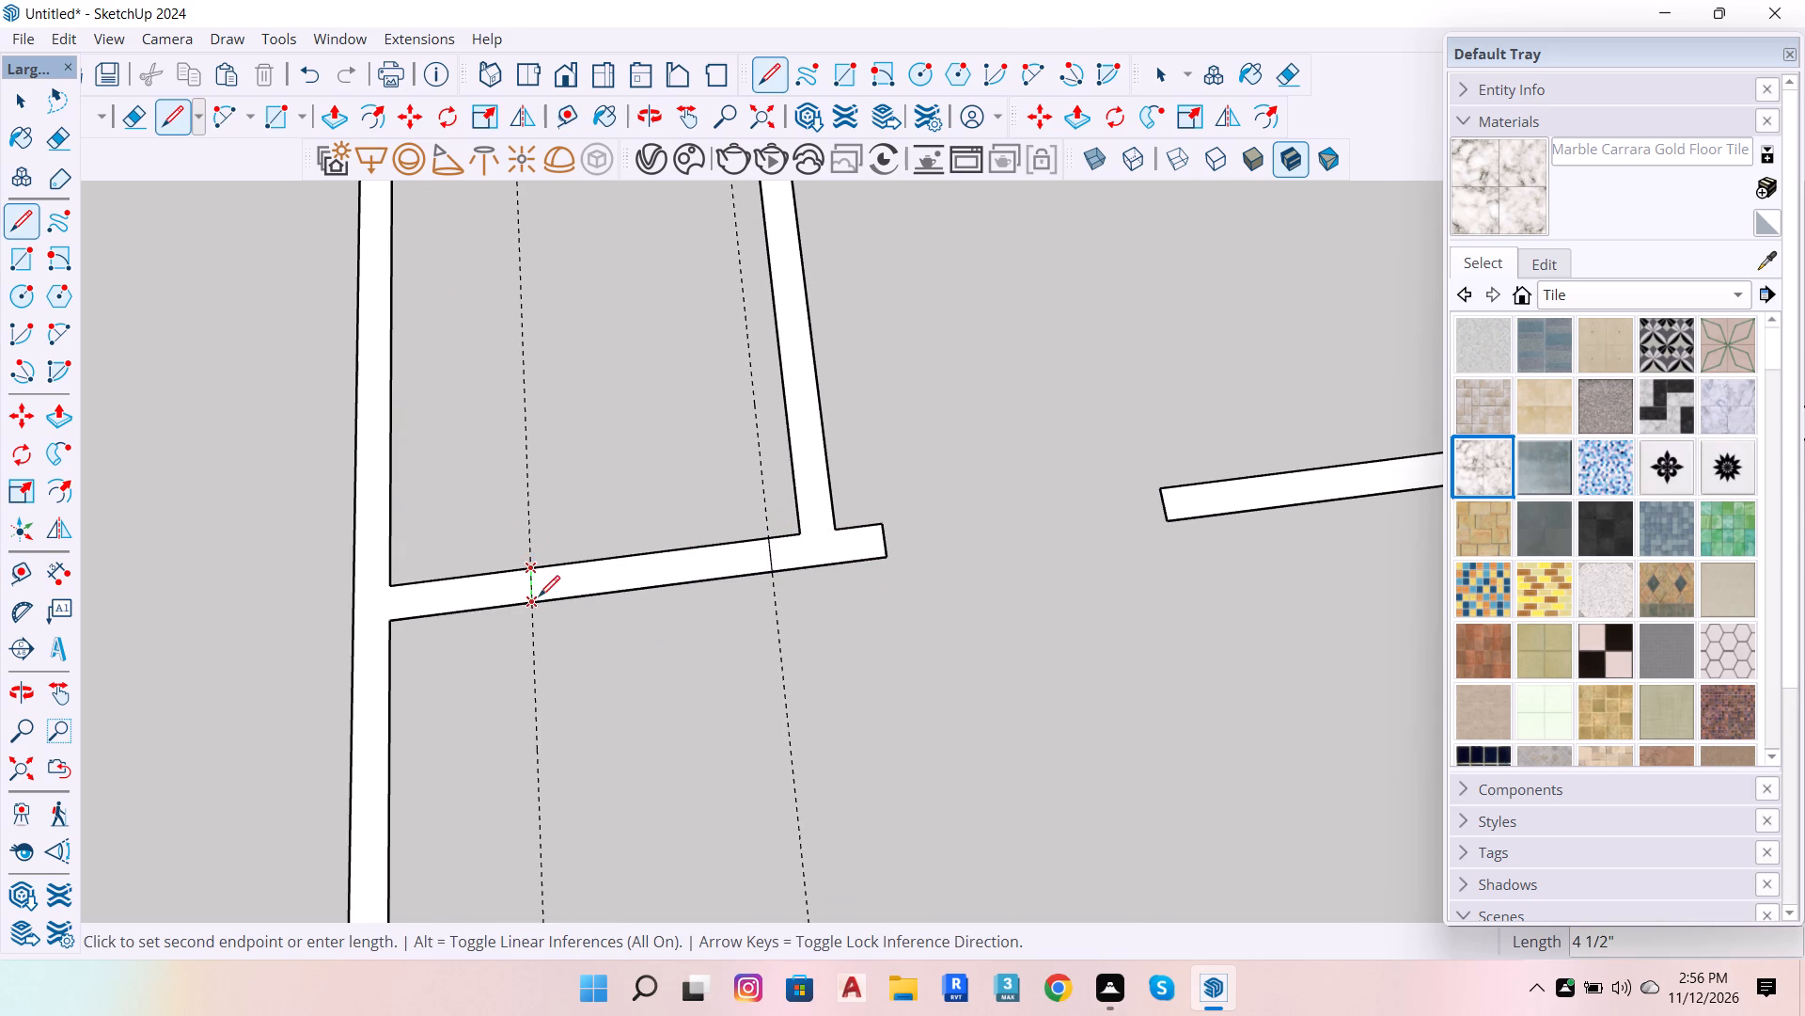
pyautogui.click(539, 596)
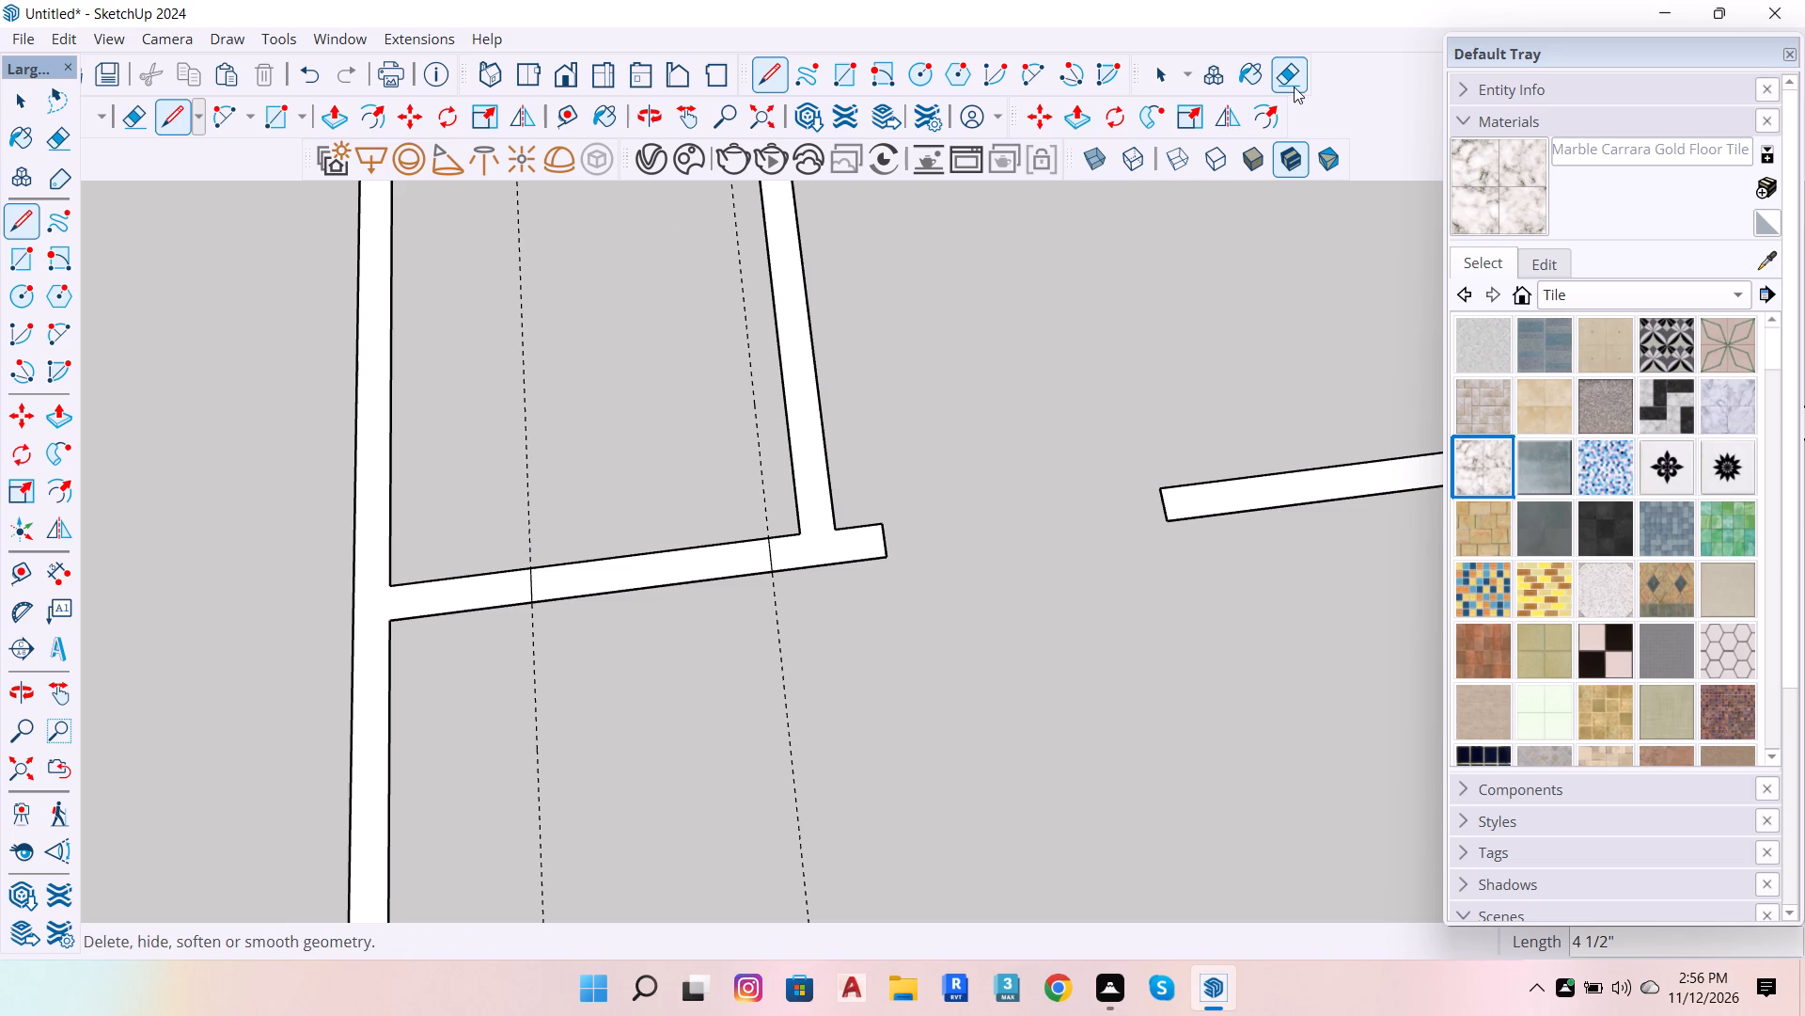
# Cut the marked door opening out of the narrow room's end wall and erase the two guides.
pyautogui.click(1294, 87)
pyautogui.moveTo(697, 496); pyautogui.dragTo(757, 651)
pyautogui.scroll(-13, 770, 501)
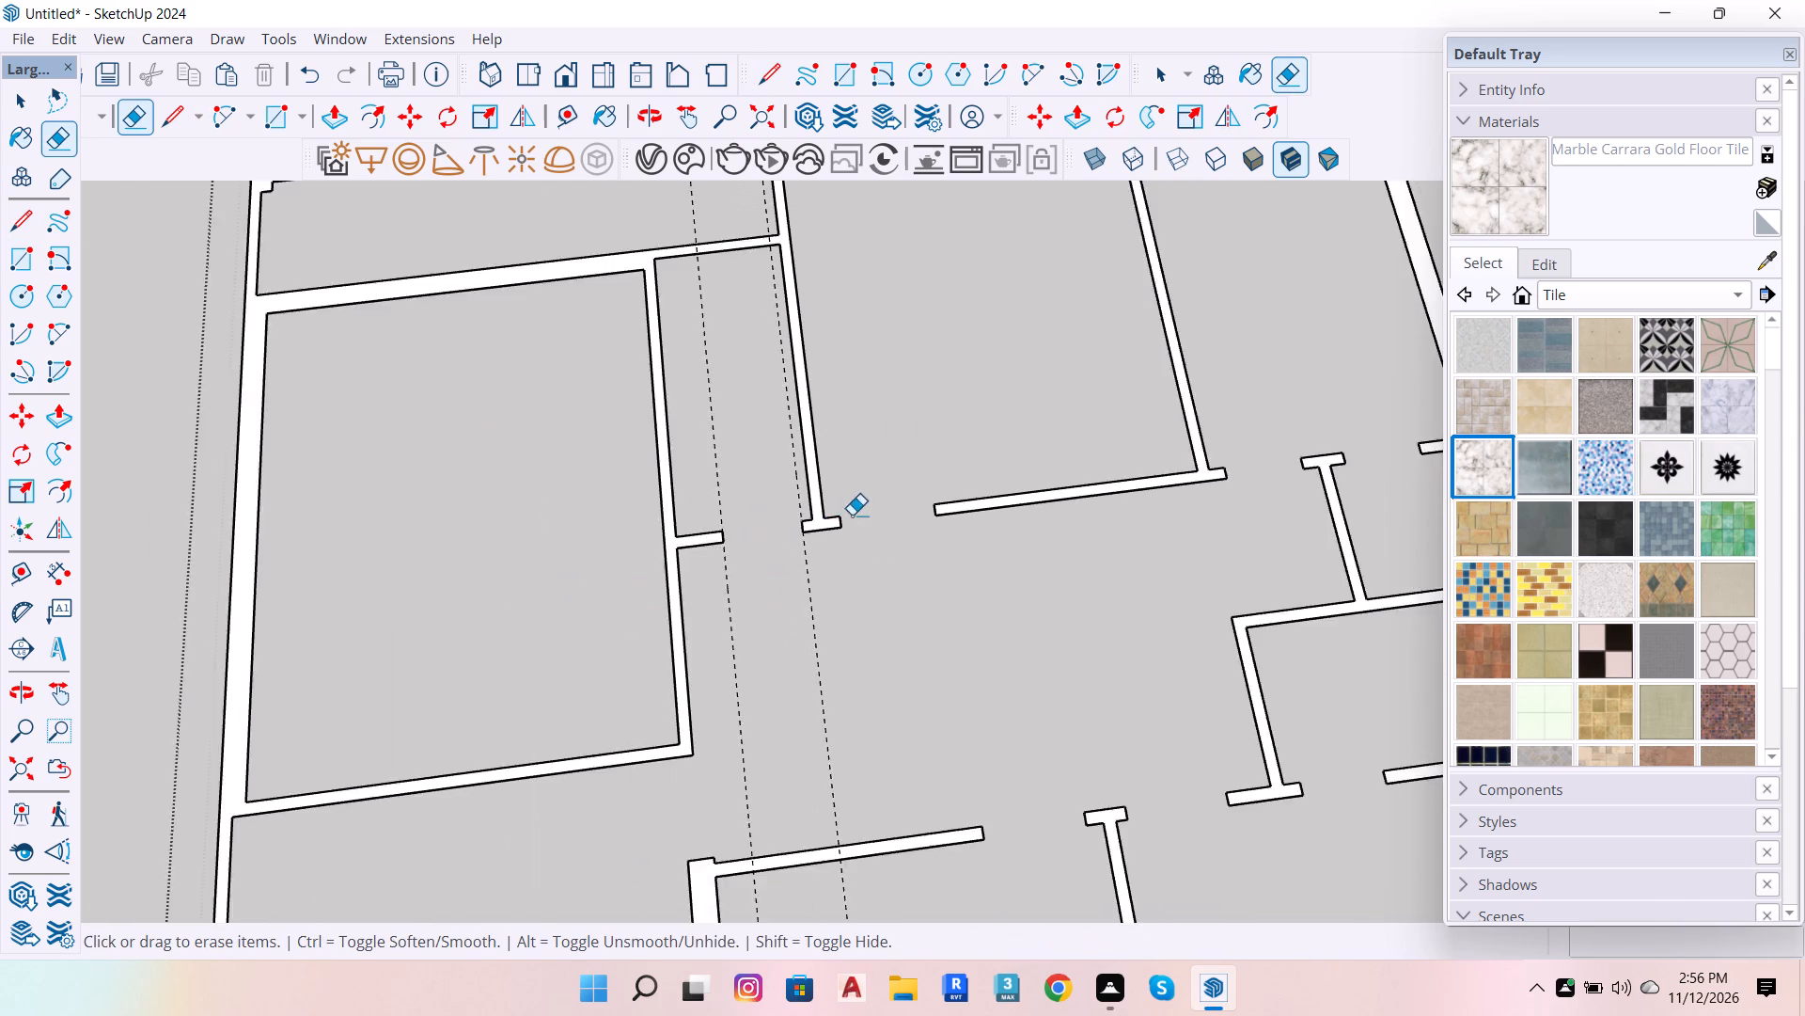
pyautogui.scroll(-8, 852, 515)
pyautogui.moveTo(831, 589); pyautogui.dragTo(796, 663)
pyautogui.scroll(-7, 918, 546)
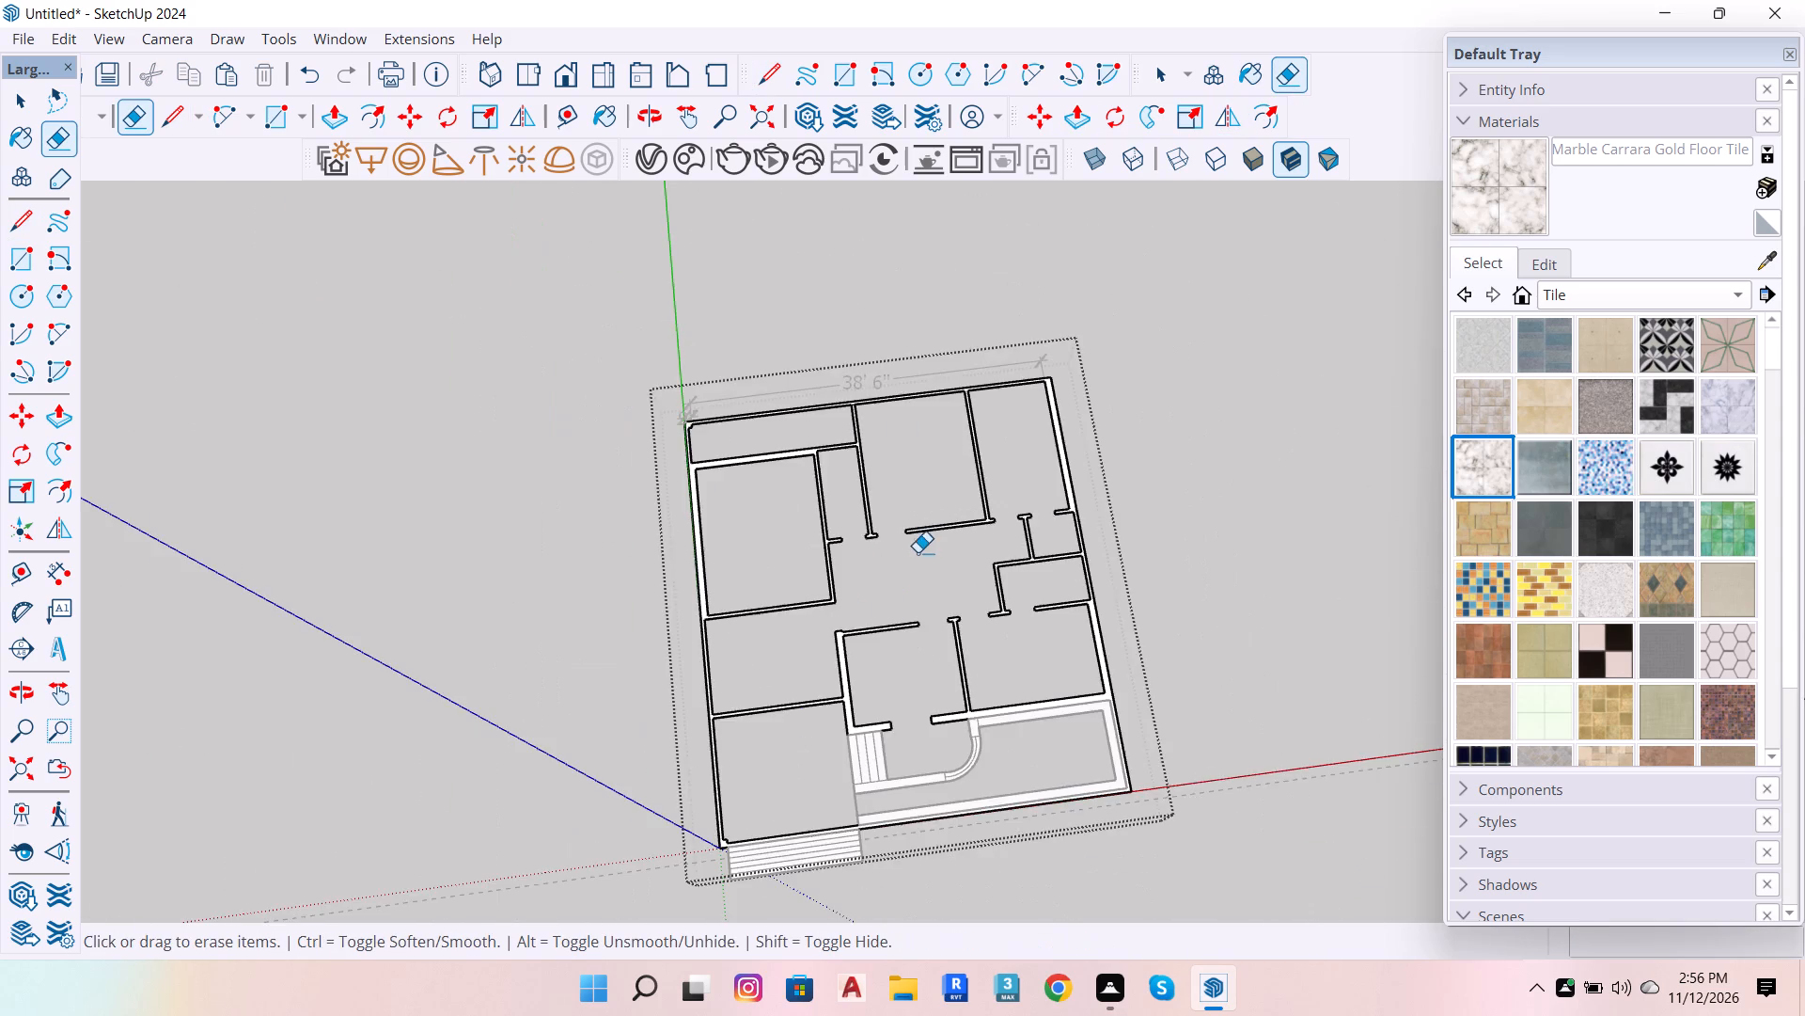
# Place a guide 6" from the thick wall inside the room behind the entrance-step room, and another guide 3' from the first.
pyautogui.scroll(14, 817, 716)
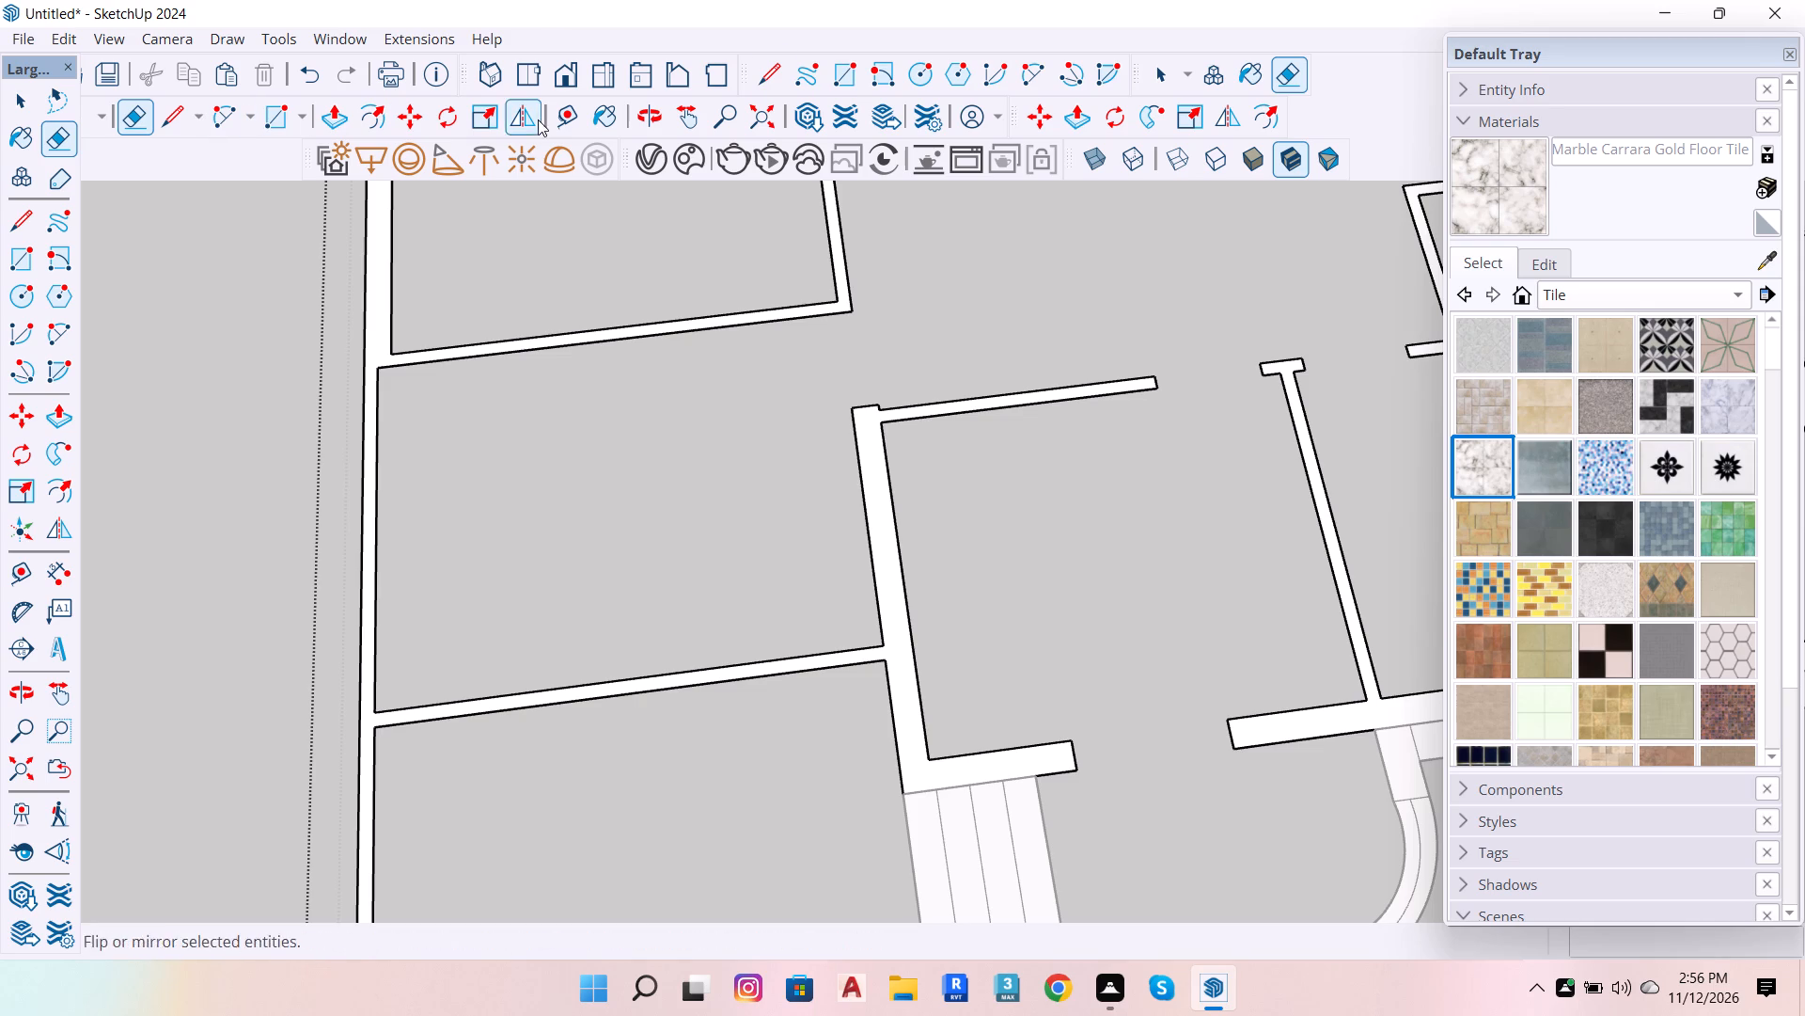
pyautogui.click(581, 118)
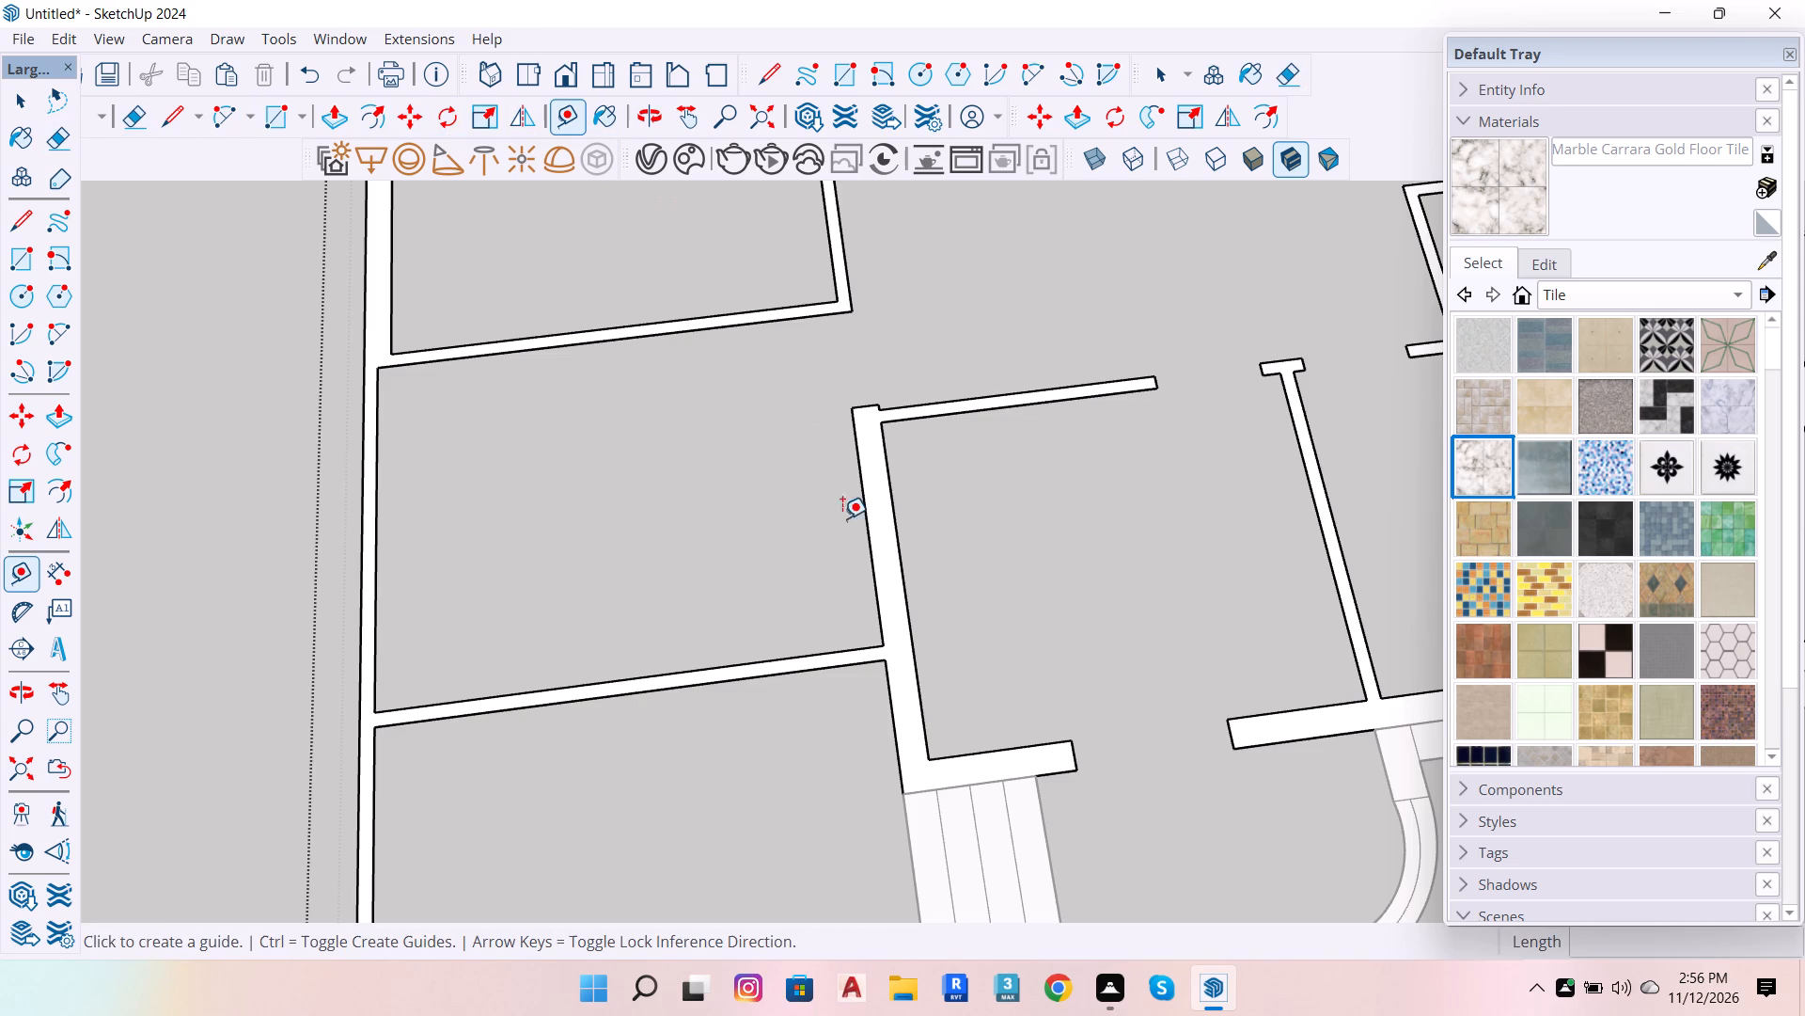
pyautogui.click(876, 595)
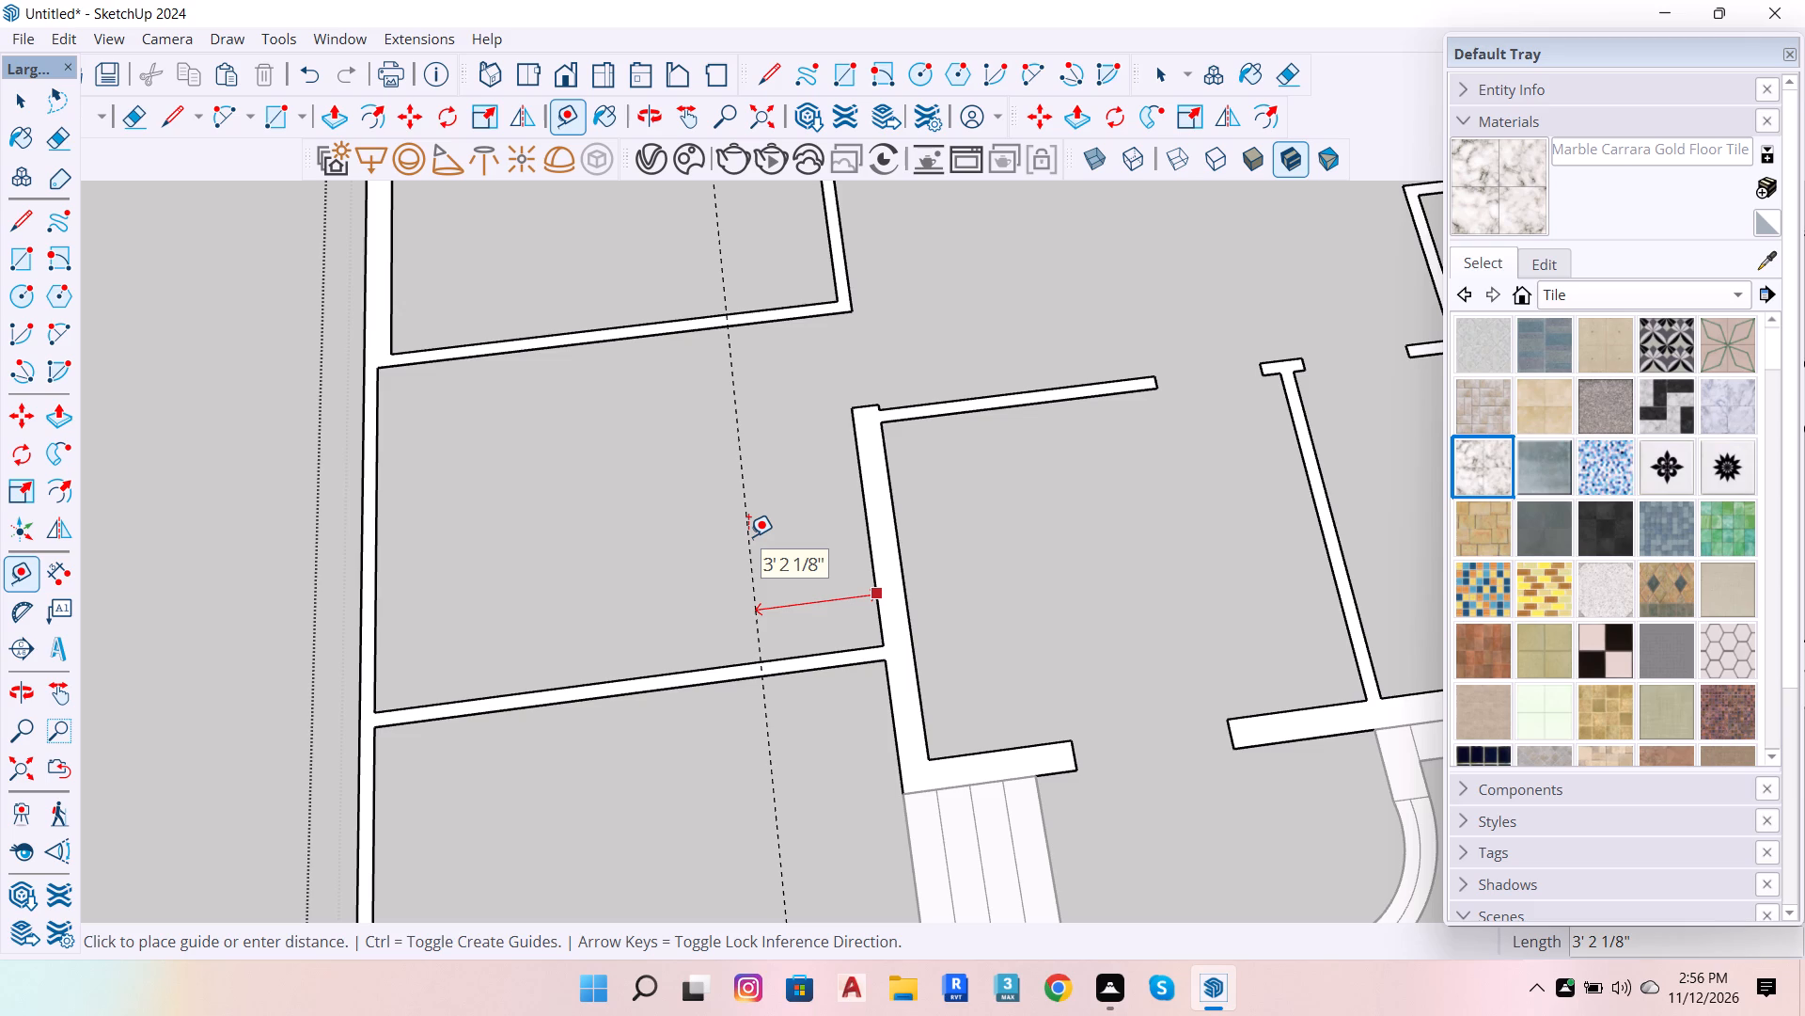
pyautogui.press('6')
pyautogui.press('Return')
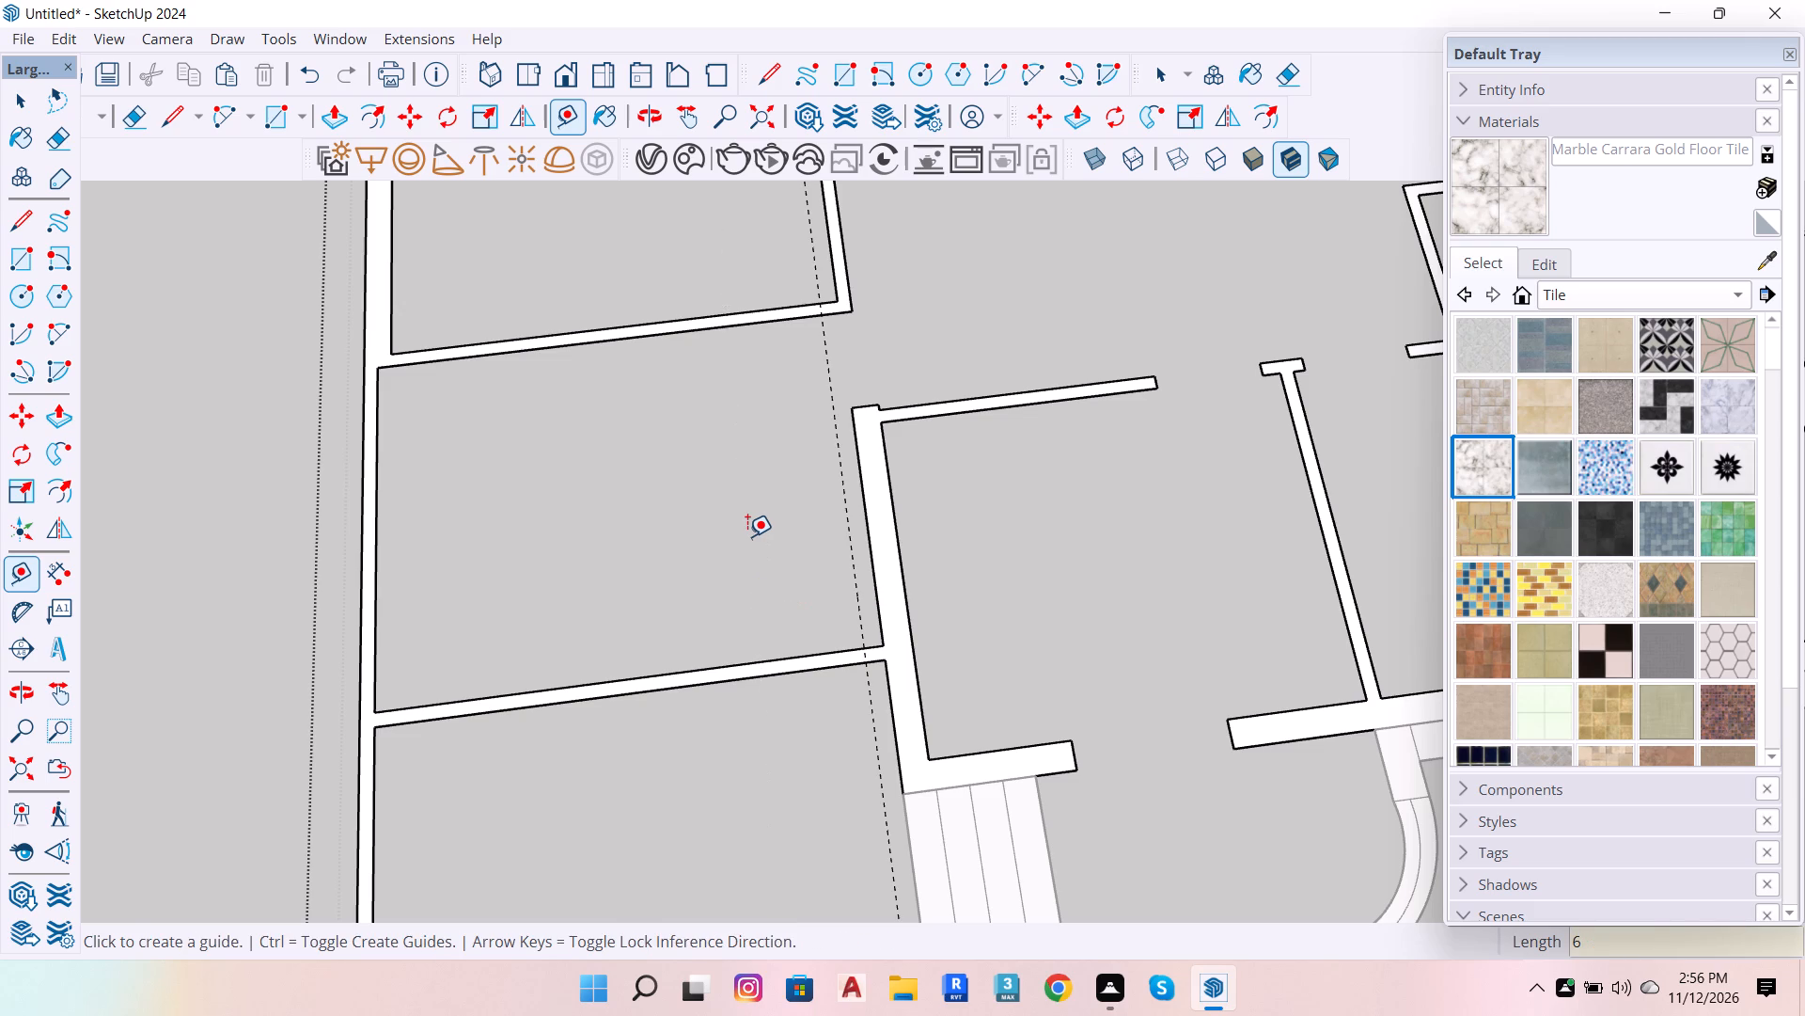
pyautogui.click(852, 531)
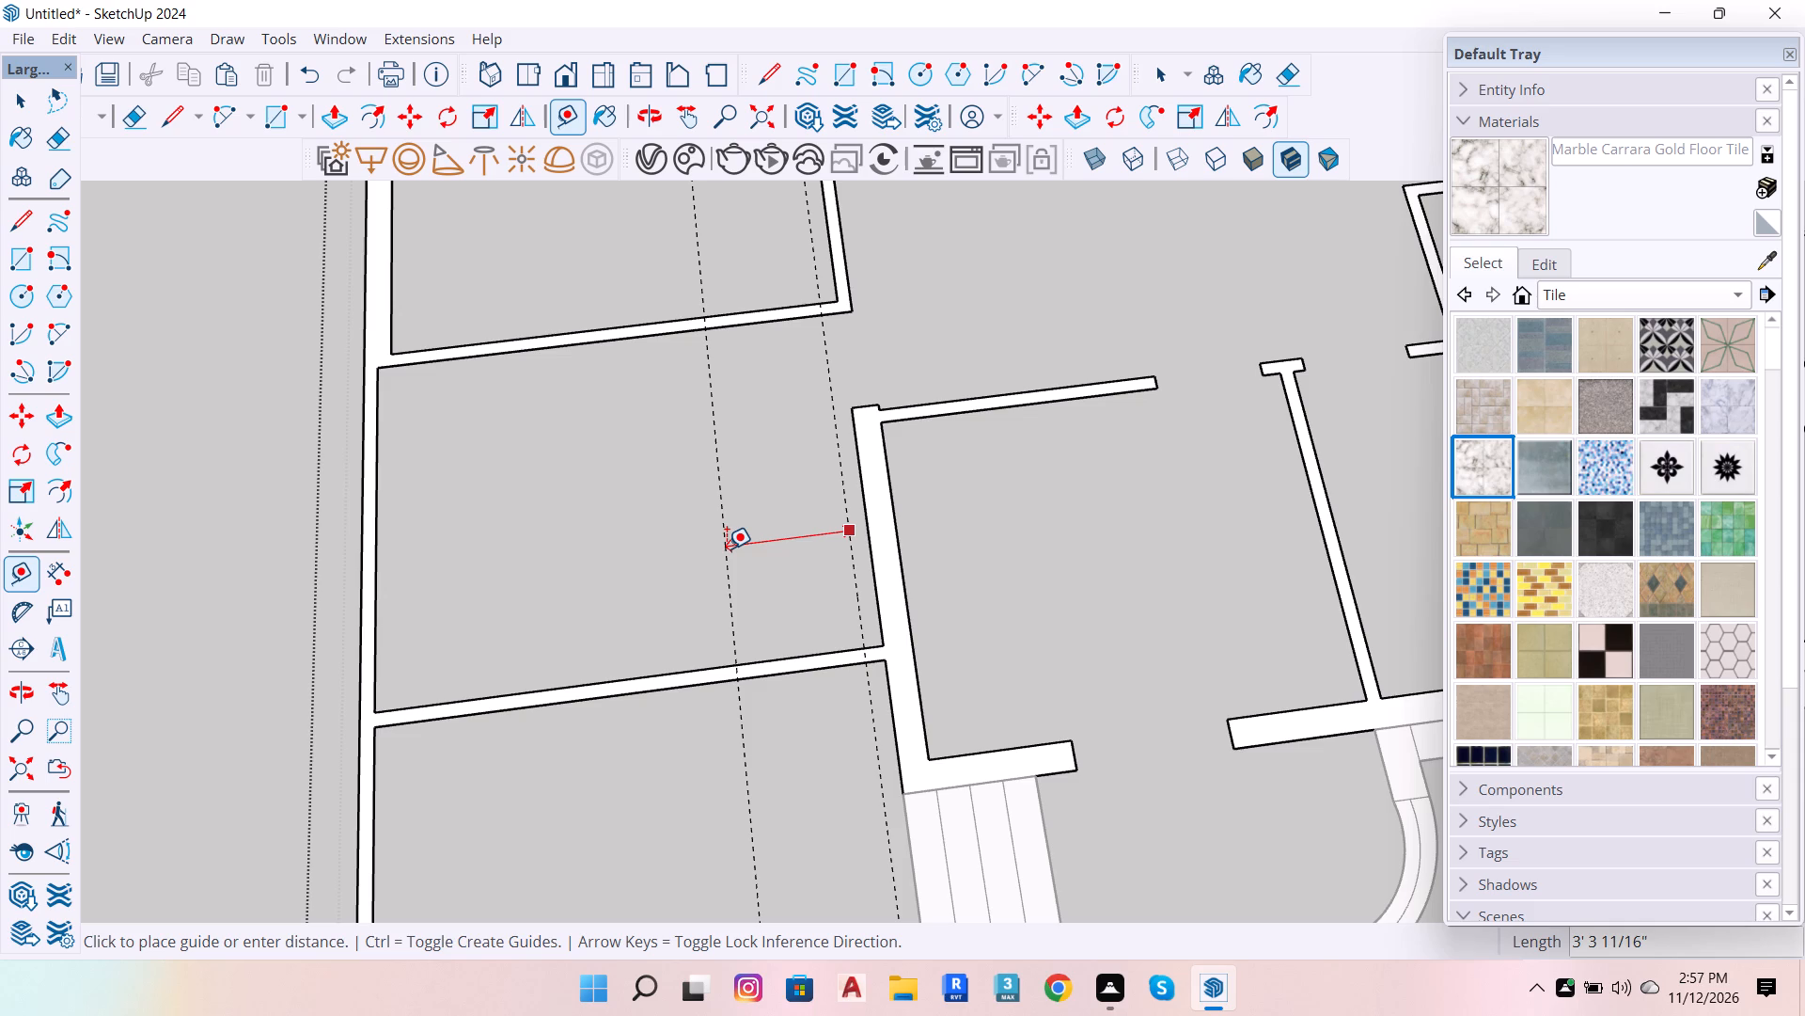
pyautogui.write("3'")
pyautogui.press('Return')
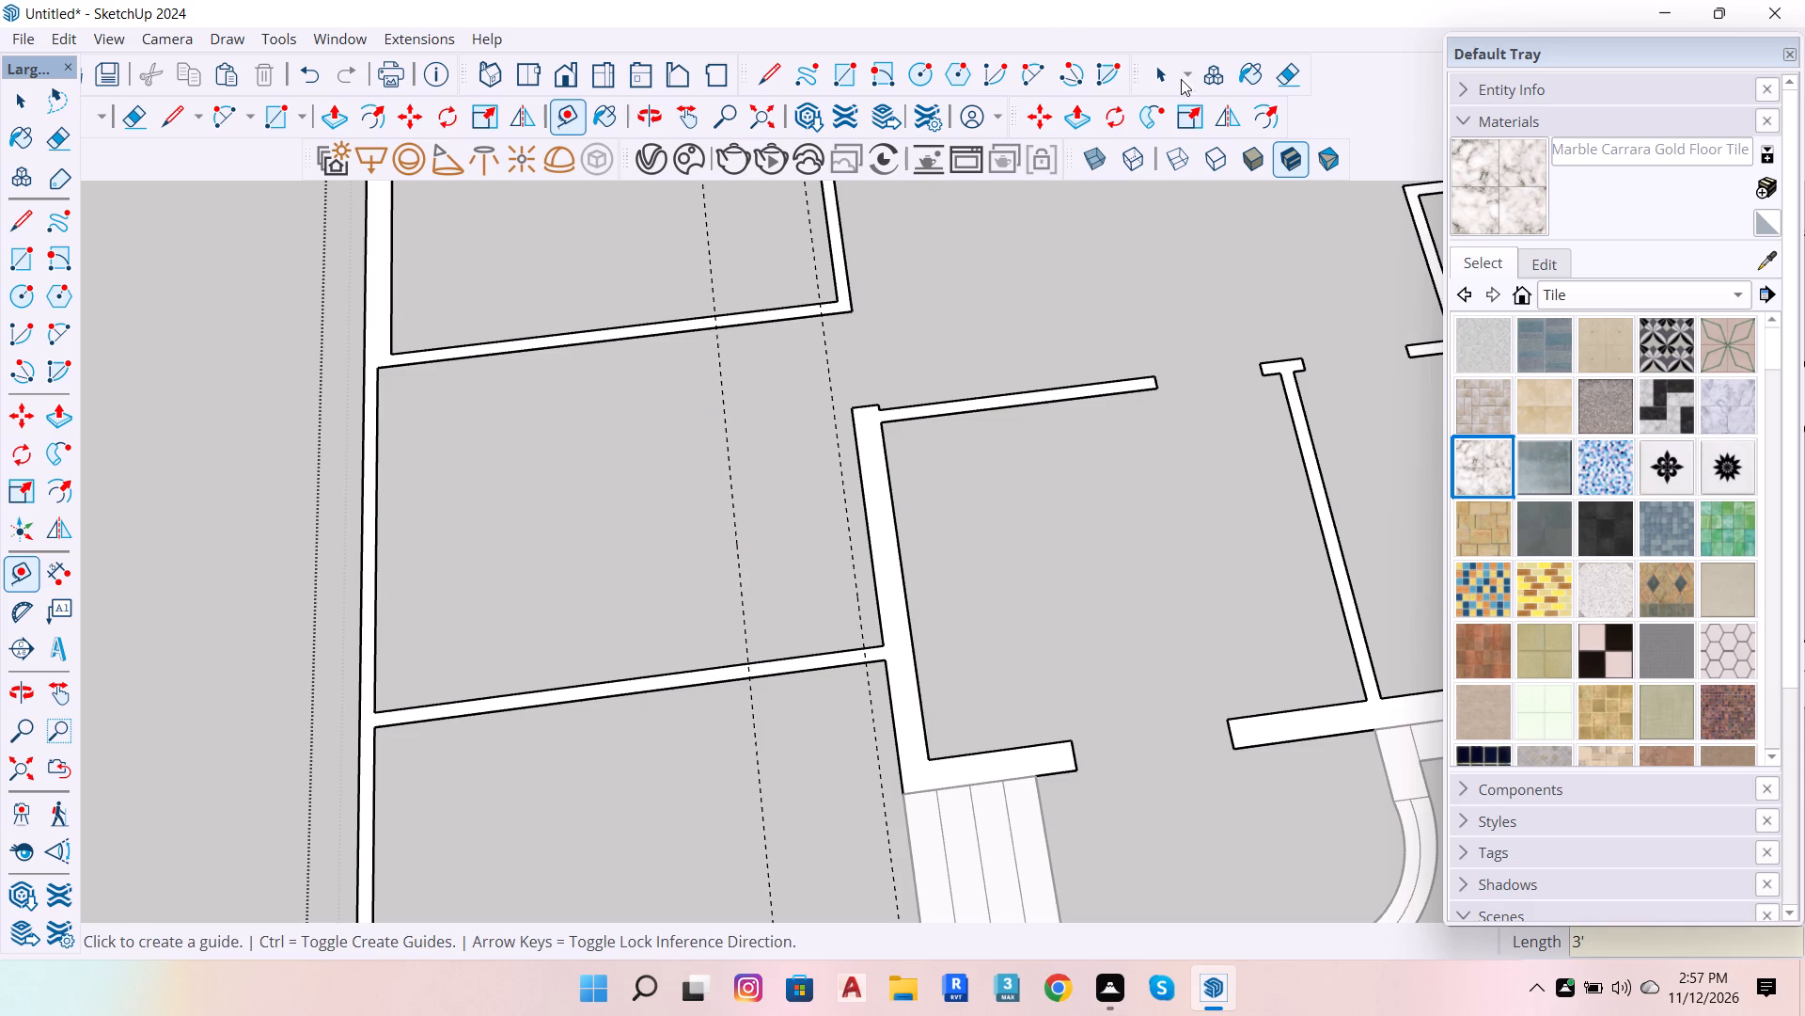
# Draw two lines at the 6" and 3' guides across the wall separating the entrance-step room from the room behind it.
pyautogui.click(764, 76)
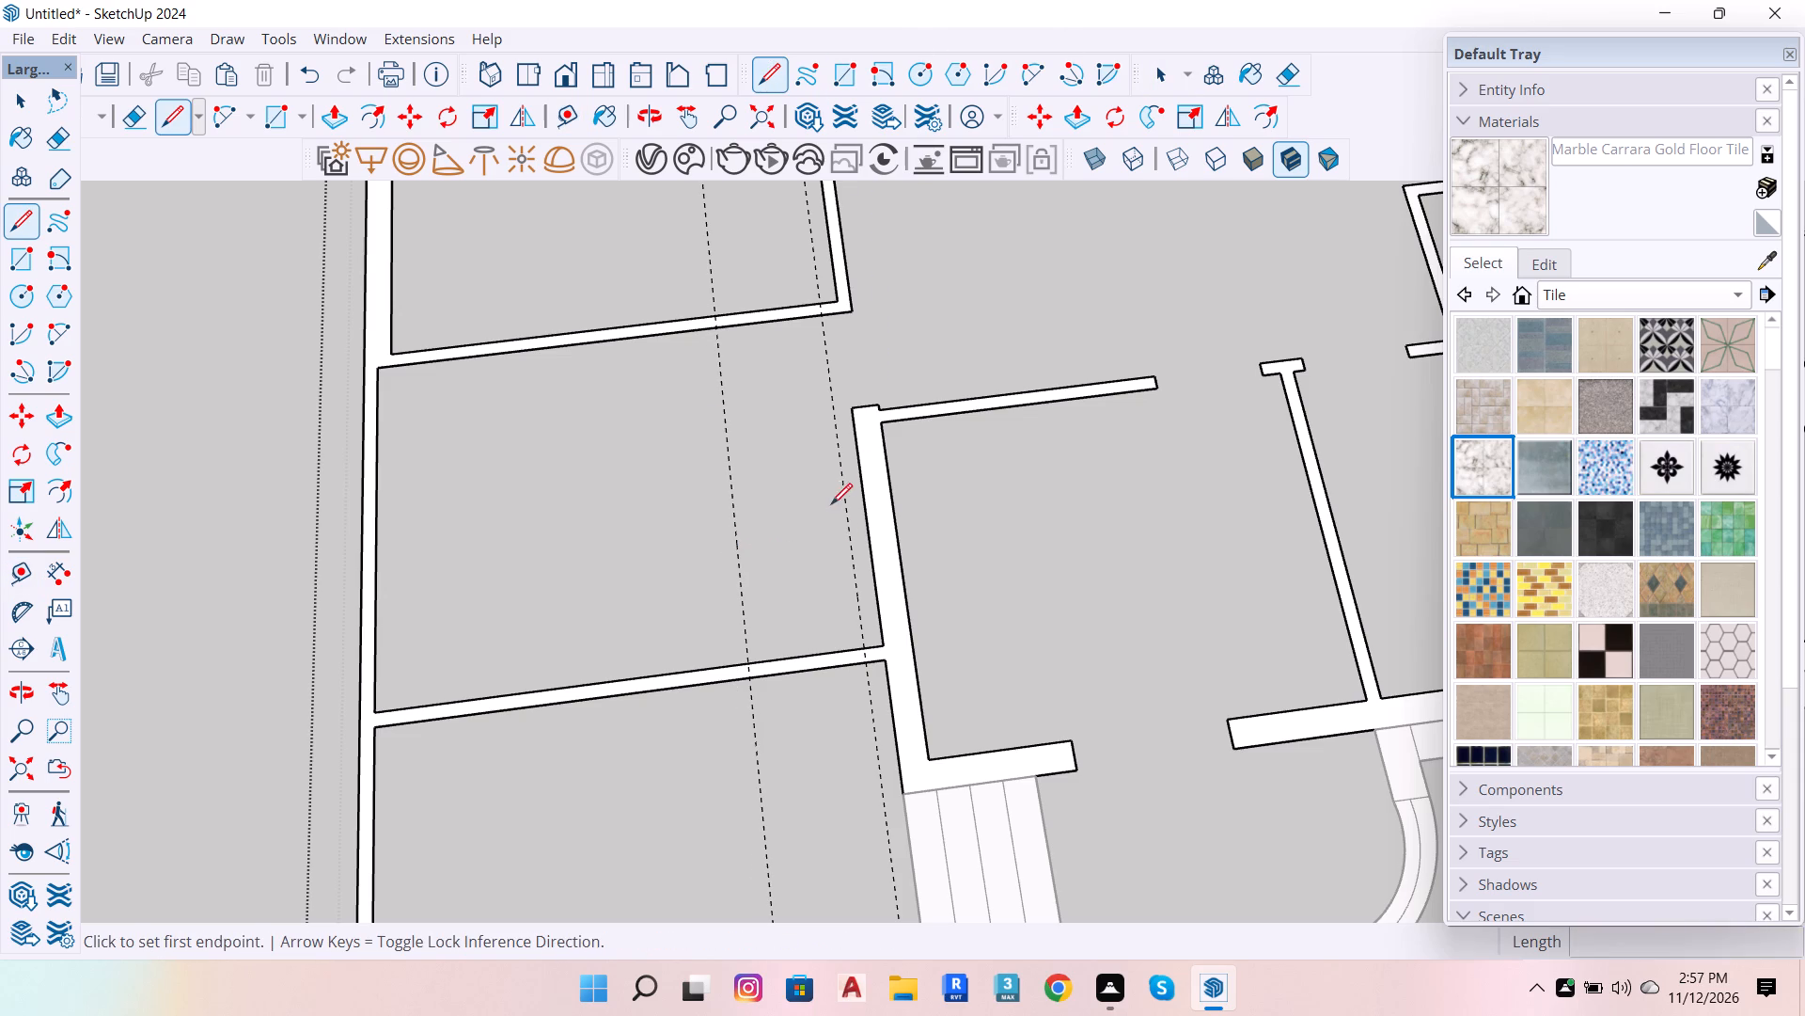
pyautogui.scroll(7, 827, 516)
pyautogui.scroll(-7, 903, 580)
pyautogui.scroll(7, 869, 755)
pyautogui.scroll(7, 981, 708)
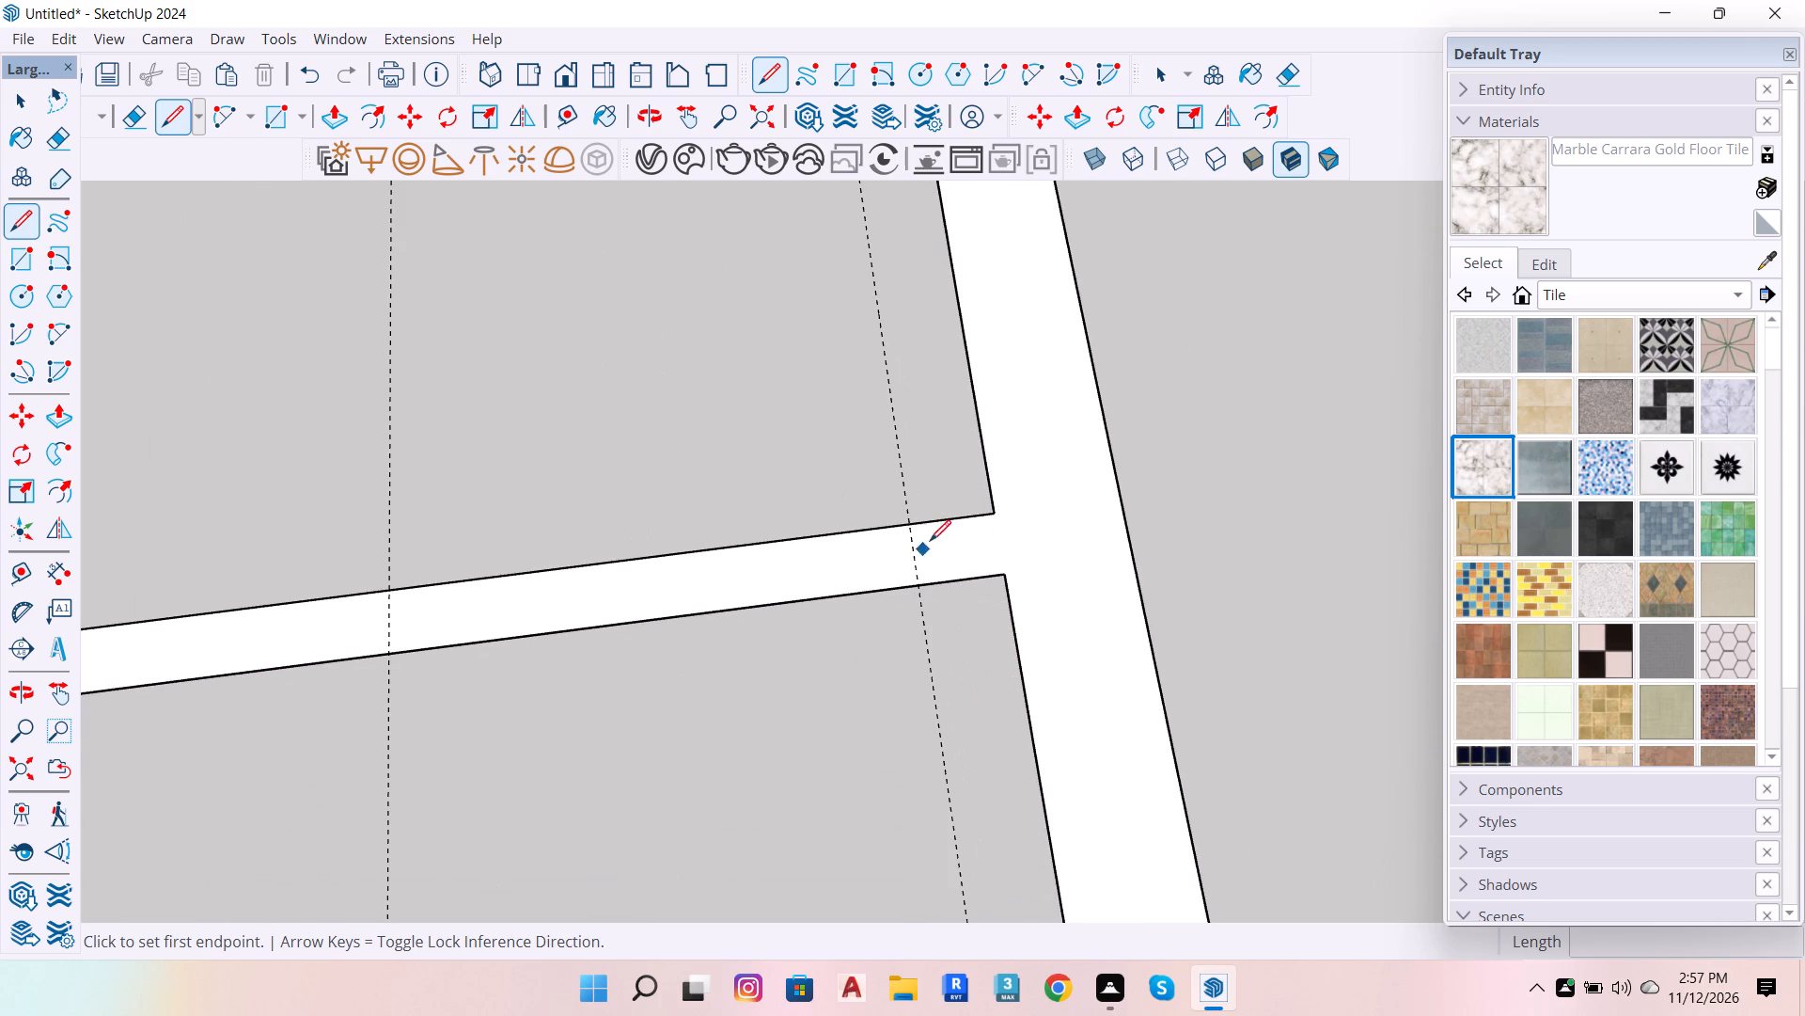
pyautogui.click(906, 522)
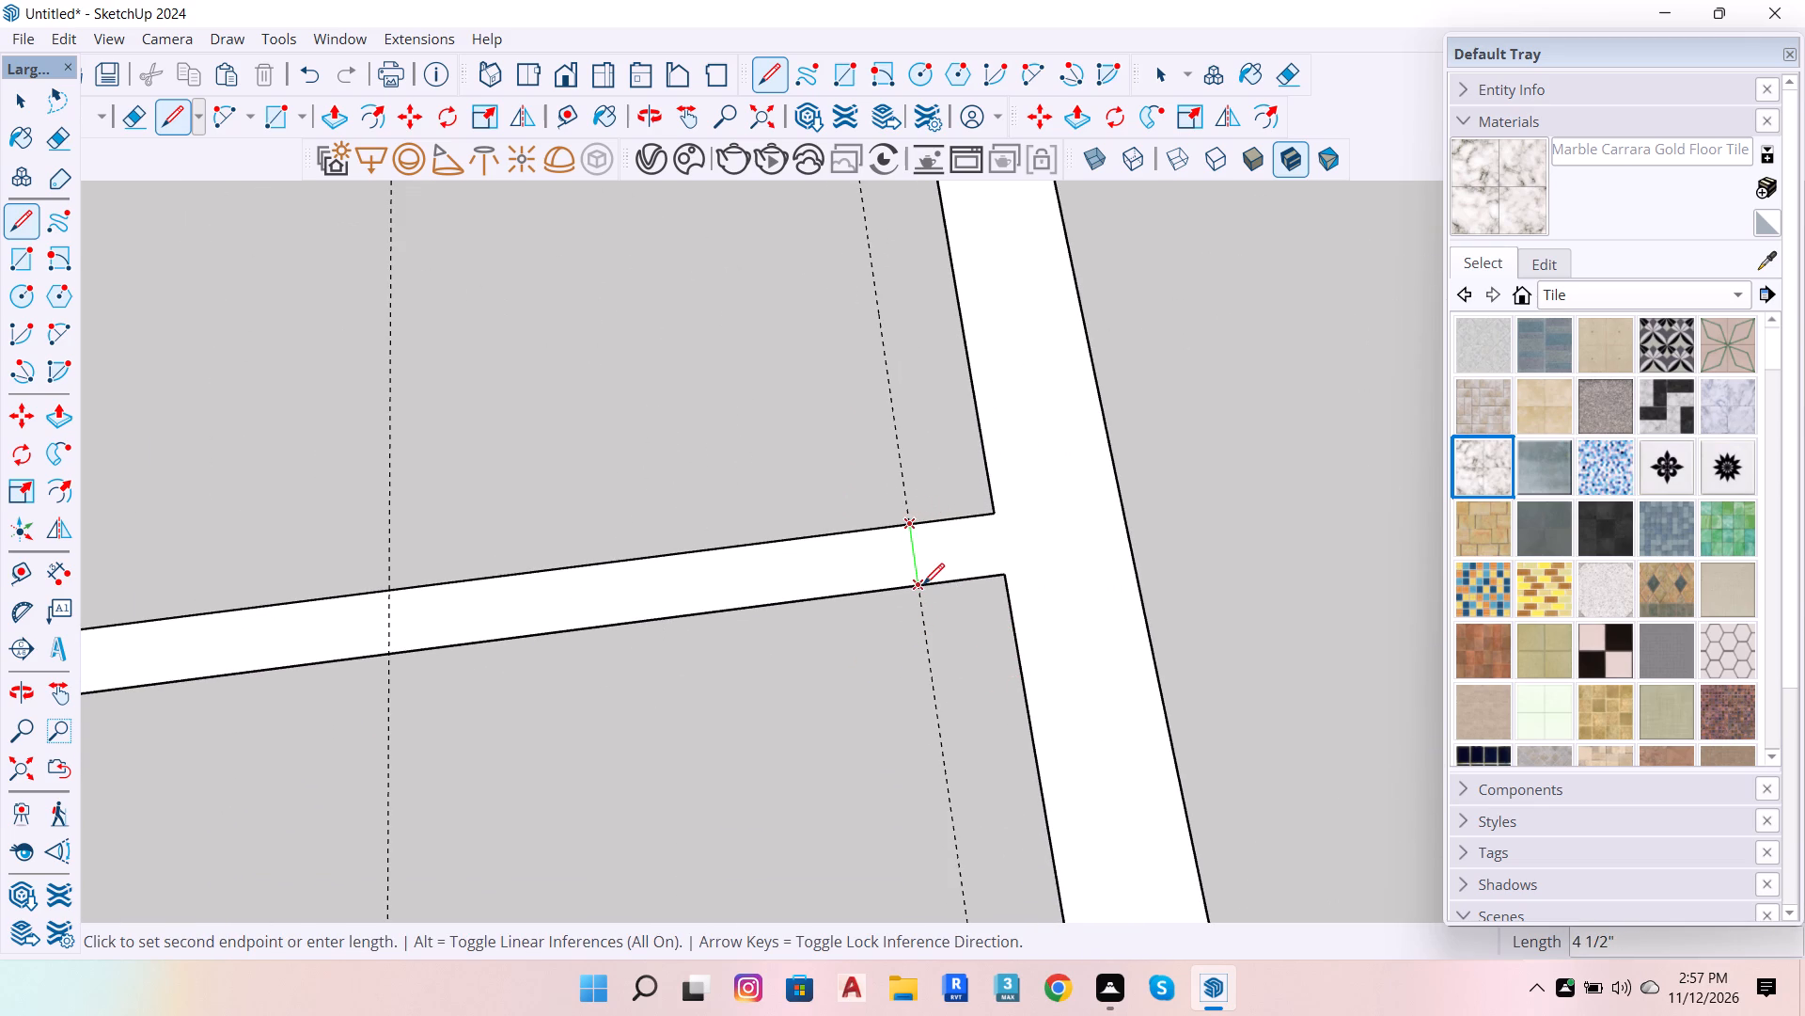
pyautogui.click(923, 584)
pyautogui.click(392, 589)
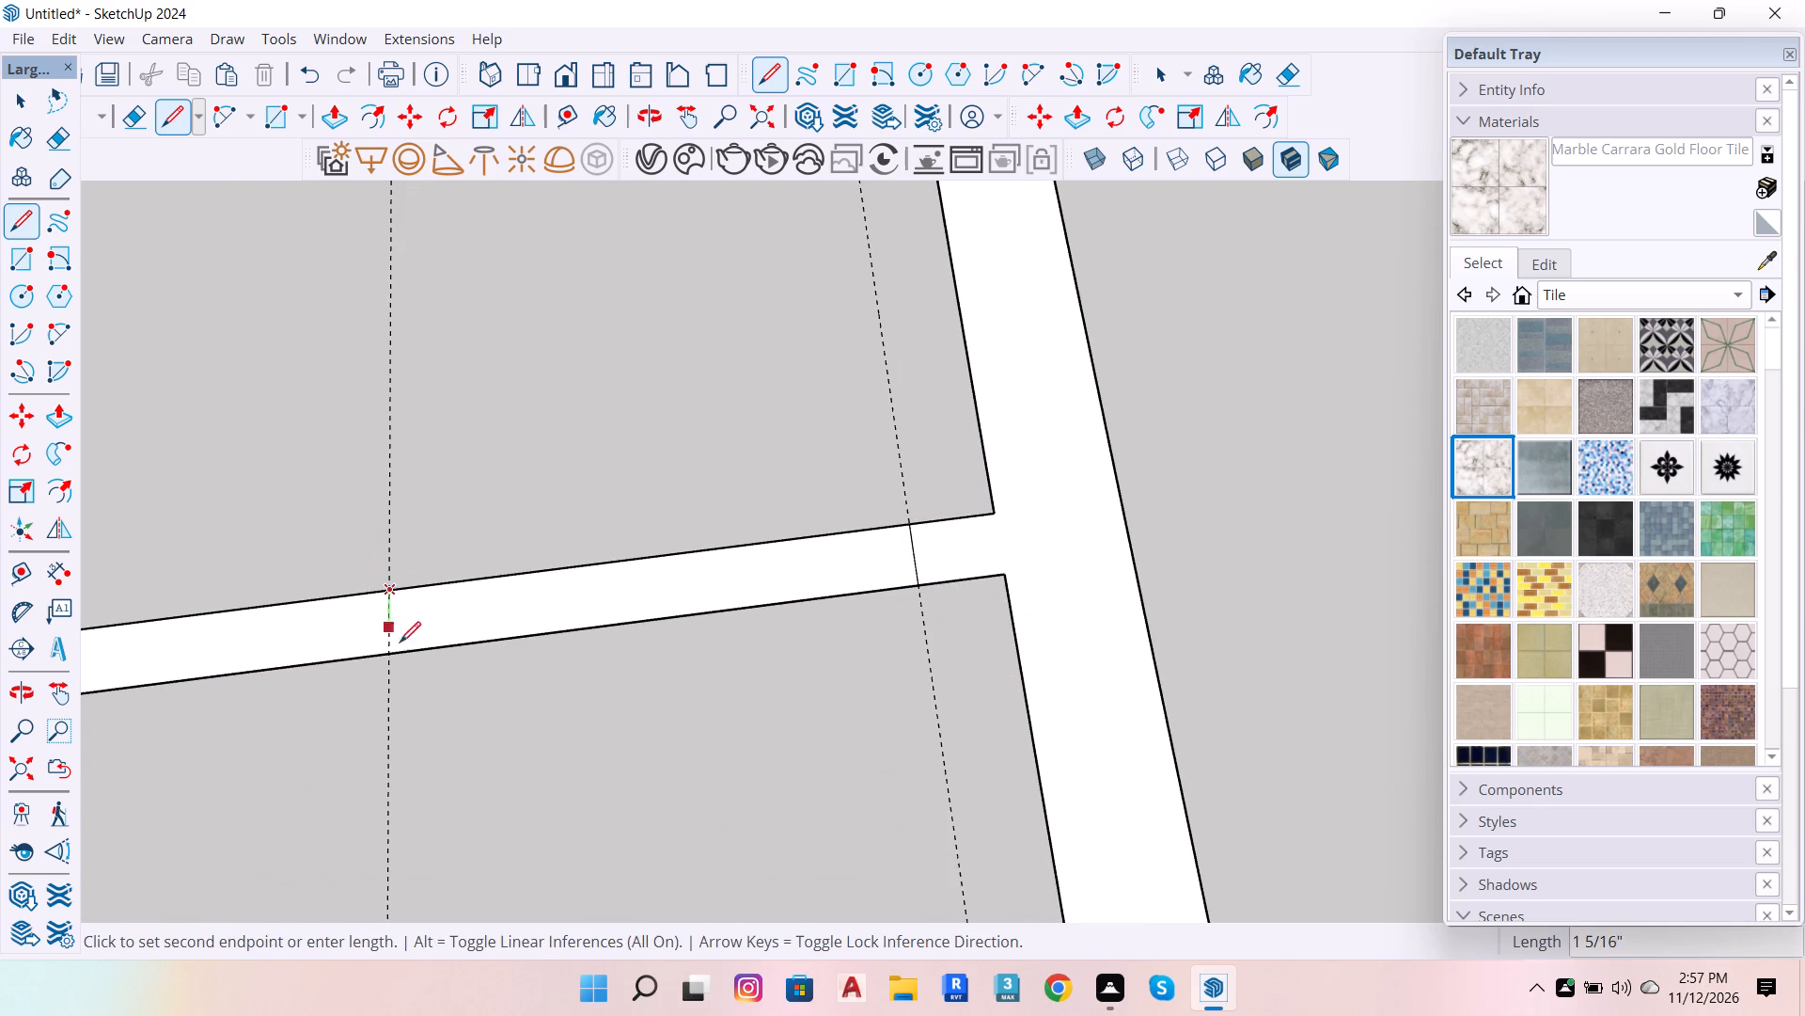
pyautogui.click(387, 648)
# Cut the marked door opening out of the wall behind the entrance-step room and erase the two guides.
pyautogui.scroll(-7, 569, 614)
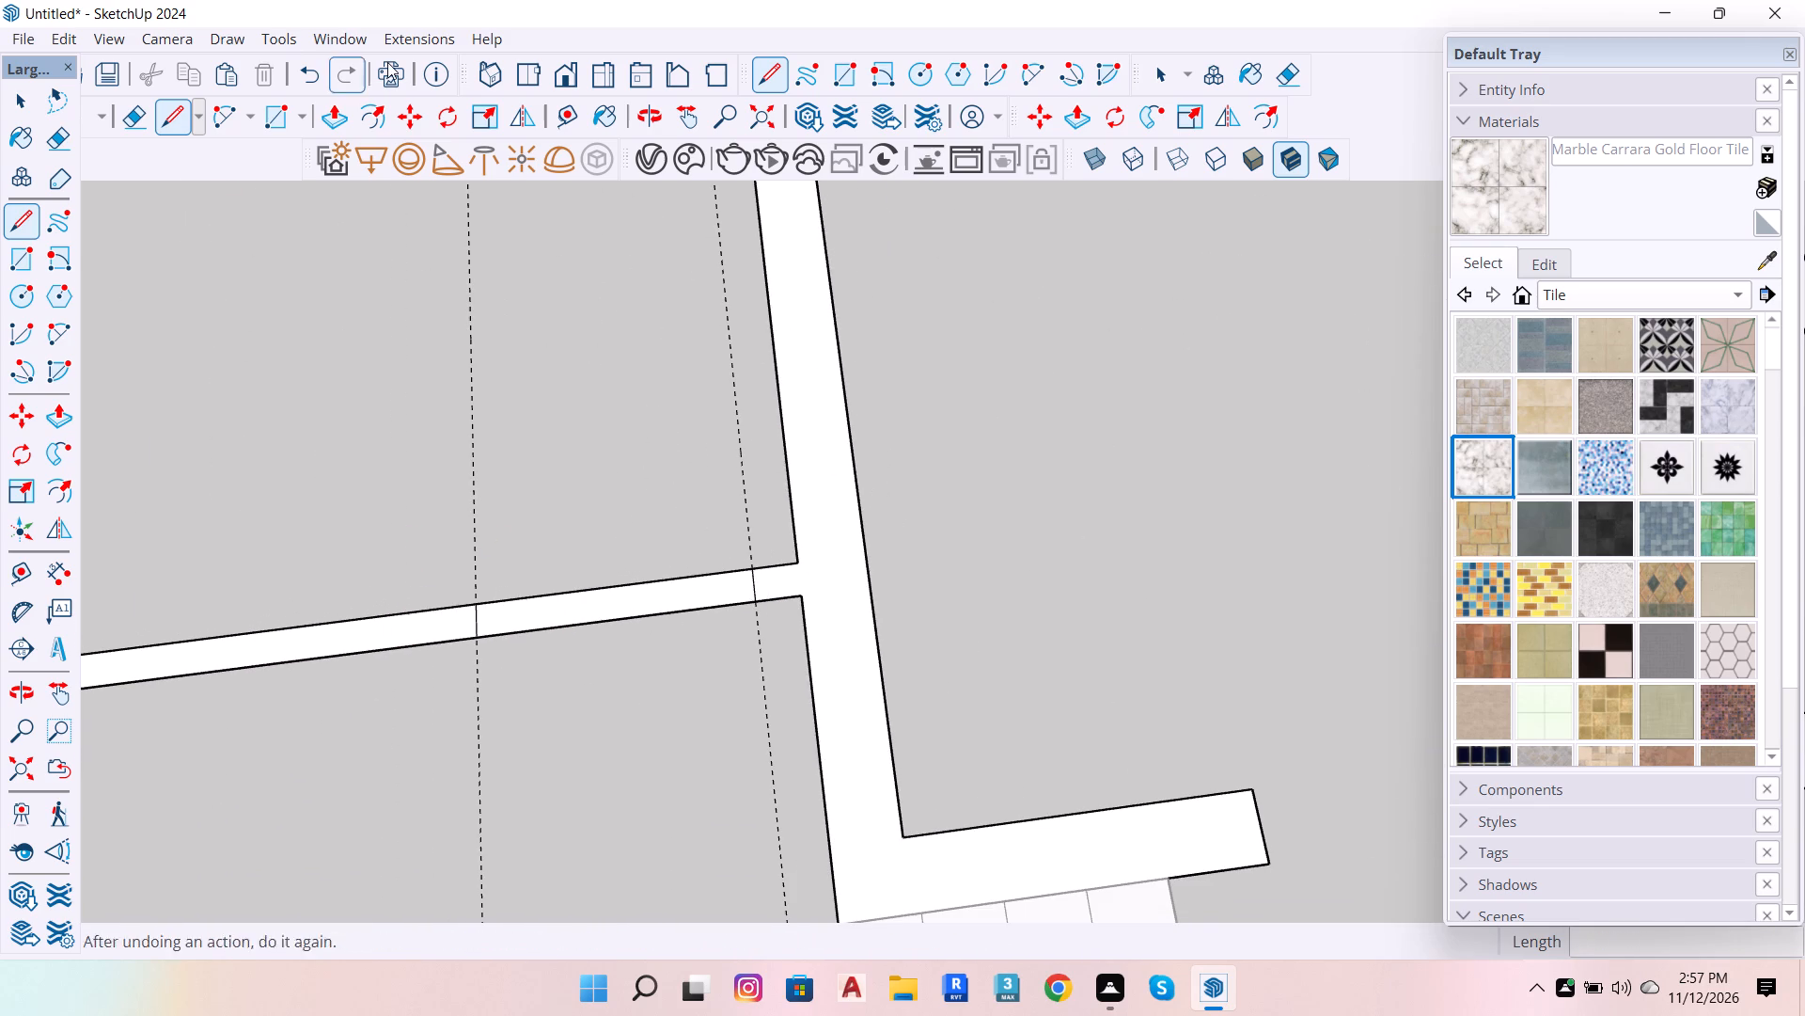
pyautogui.click(1285, 75)
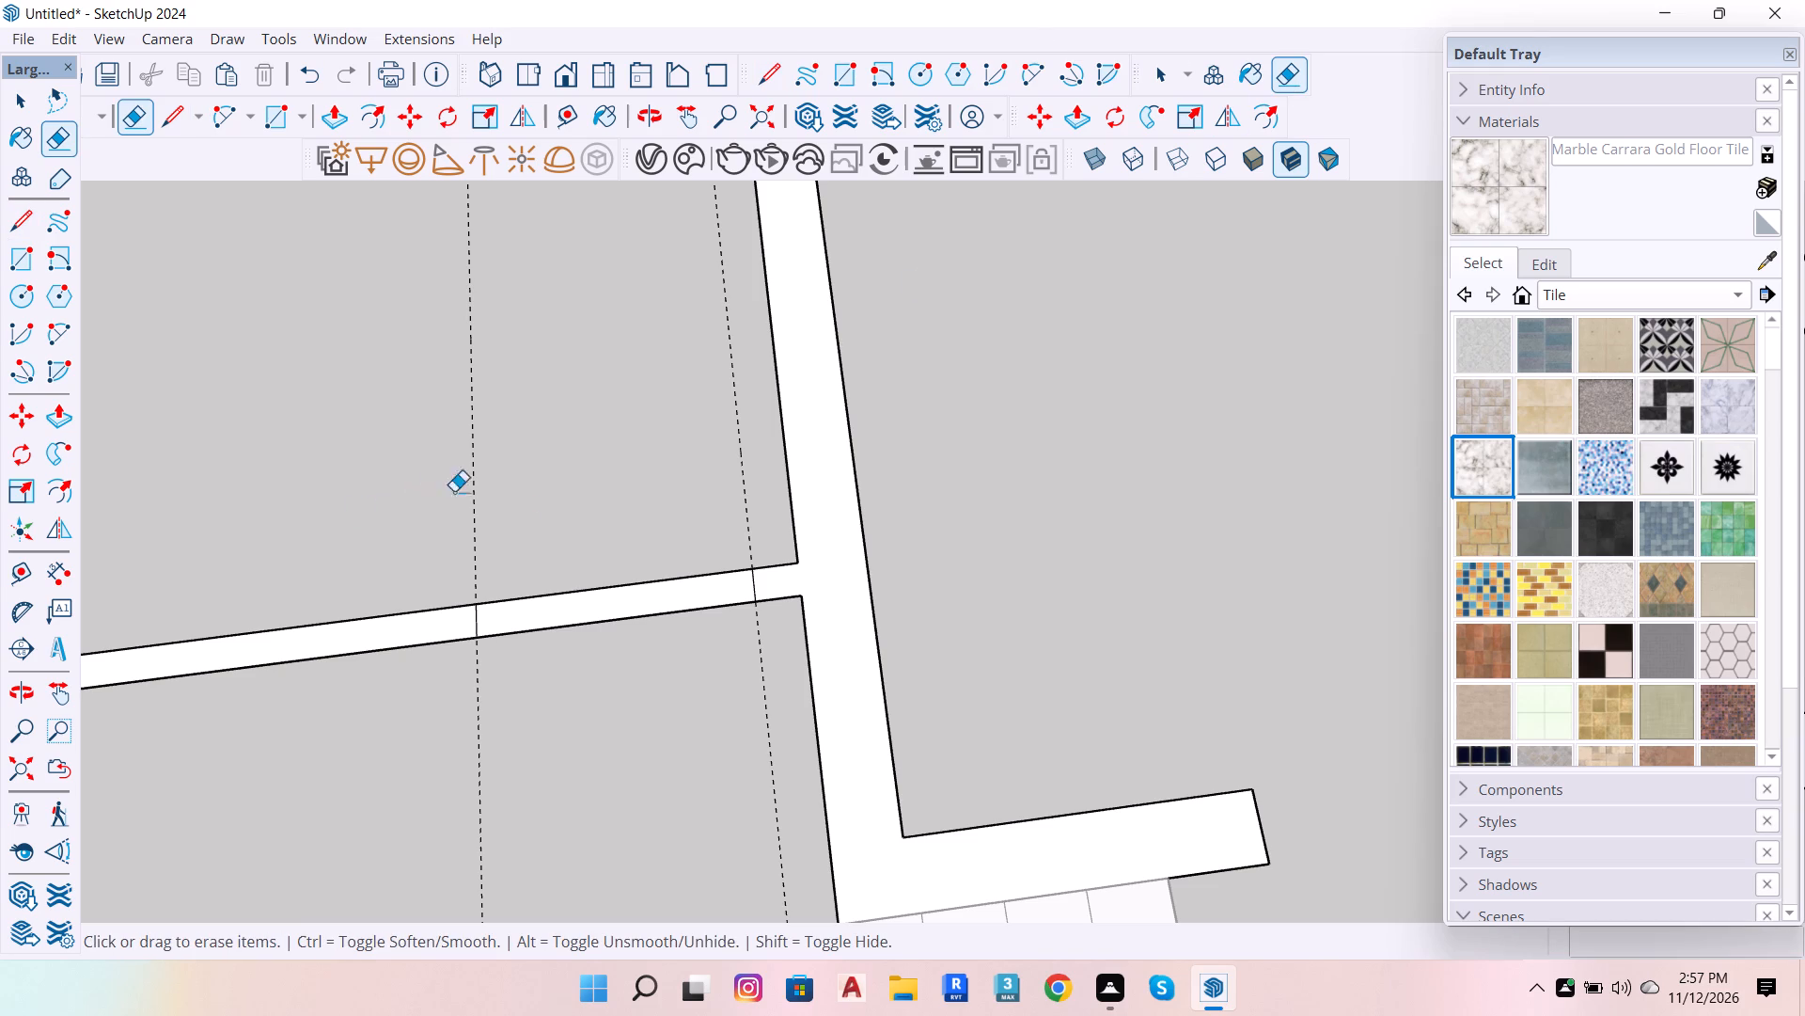
pyautogui.moveTo(580, 516); pyautogui.dragTo(631, 689)
pyautogui.moveTo(781, 510); pyautogui.dragTo(386, 493)
# Place a guide 6" inside the large room from its wall nearest the entrance-step side, and another guide 3' from the first.
pyautogui.scroll(-13, 987, 614)
pyautogui.scroll(-7, 777, 600)
pyautogui.scroll(7, 828, 473)
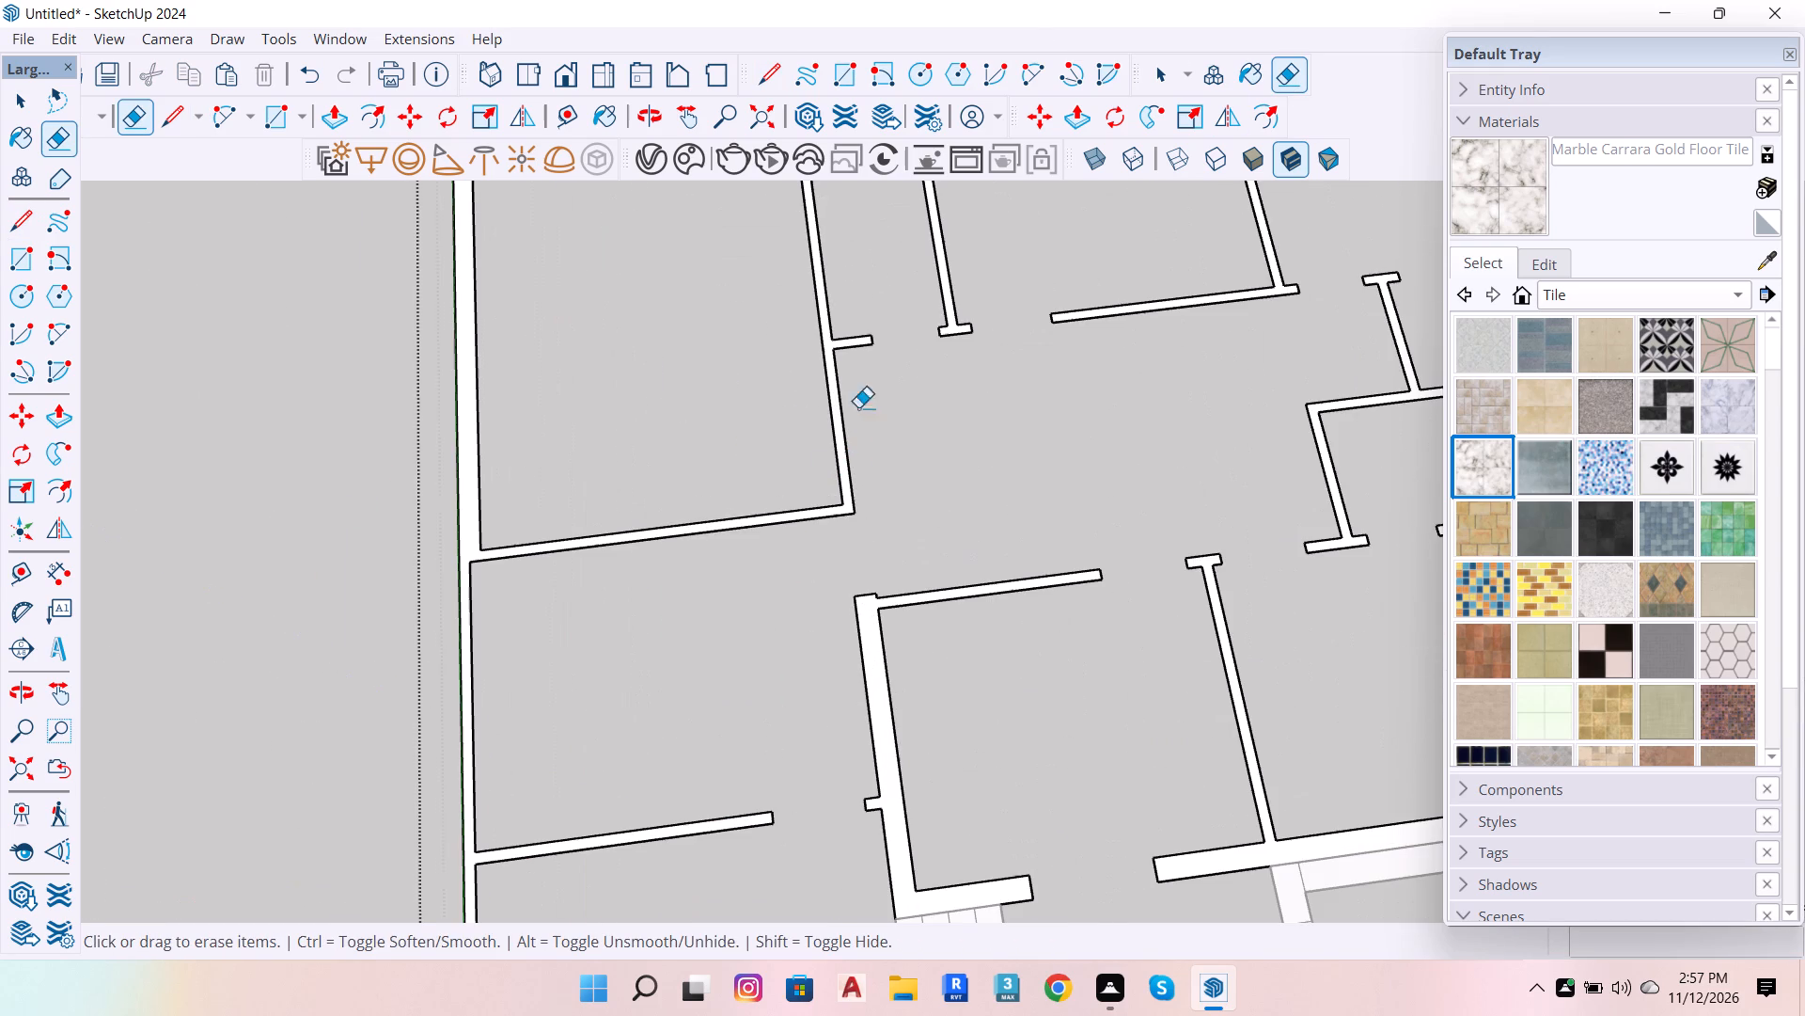
pyautogui.click(574, 120)
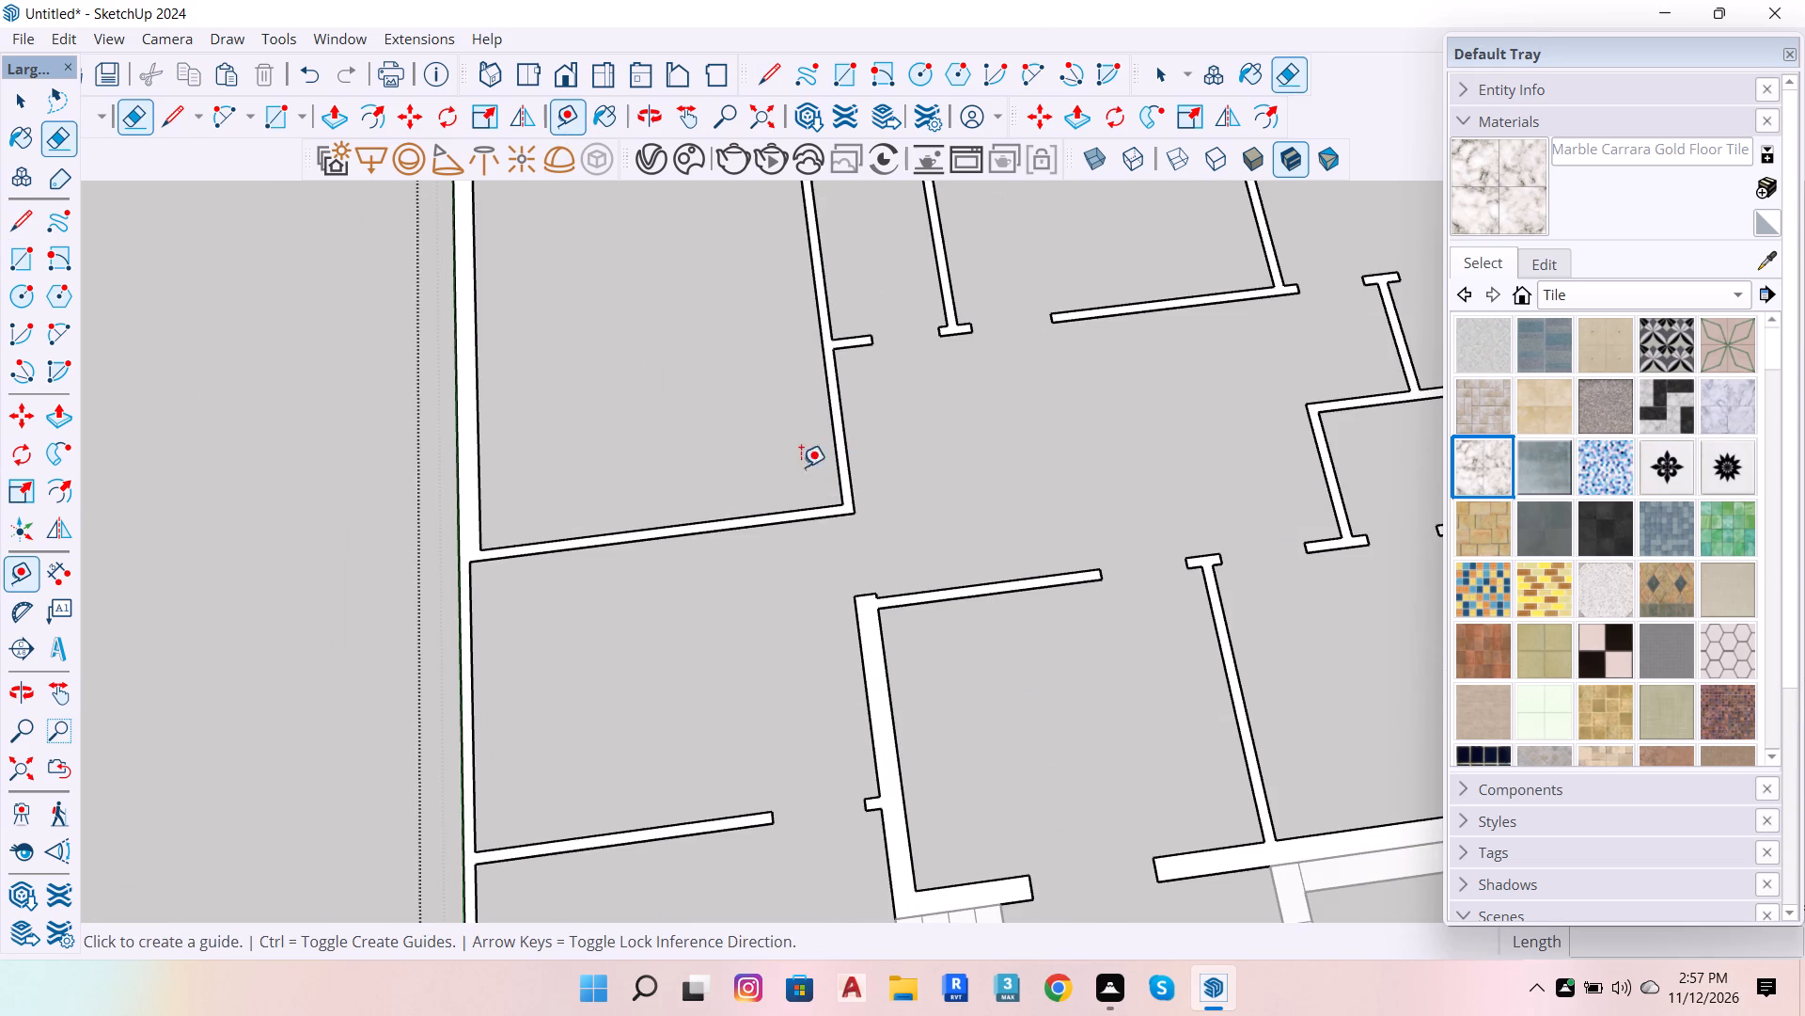
pyautogui.scroll(6, 795, 522)
pyautogui.click(781, 495)
pyautogui.click(775, 504)
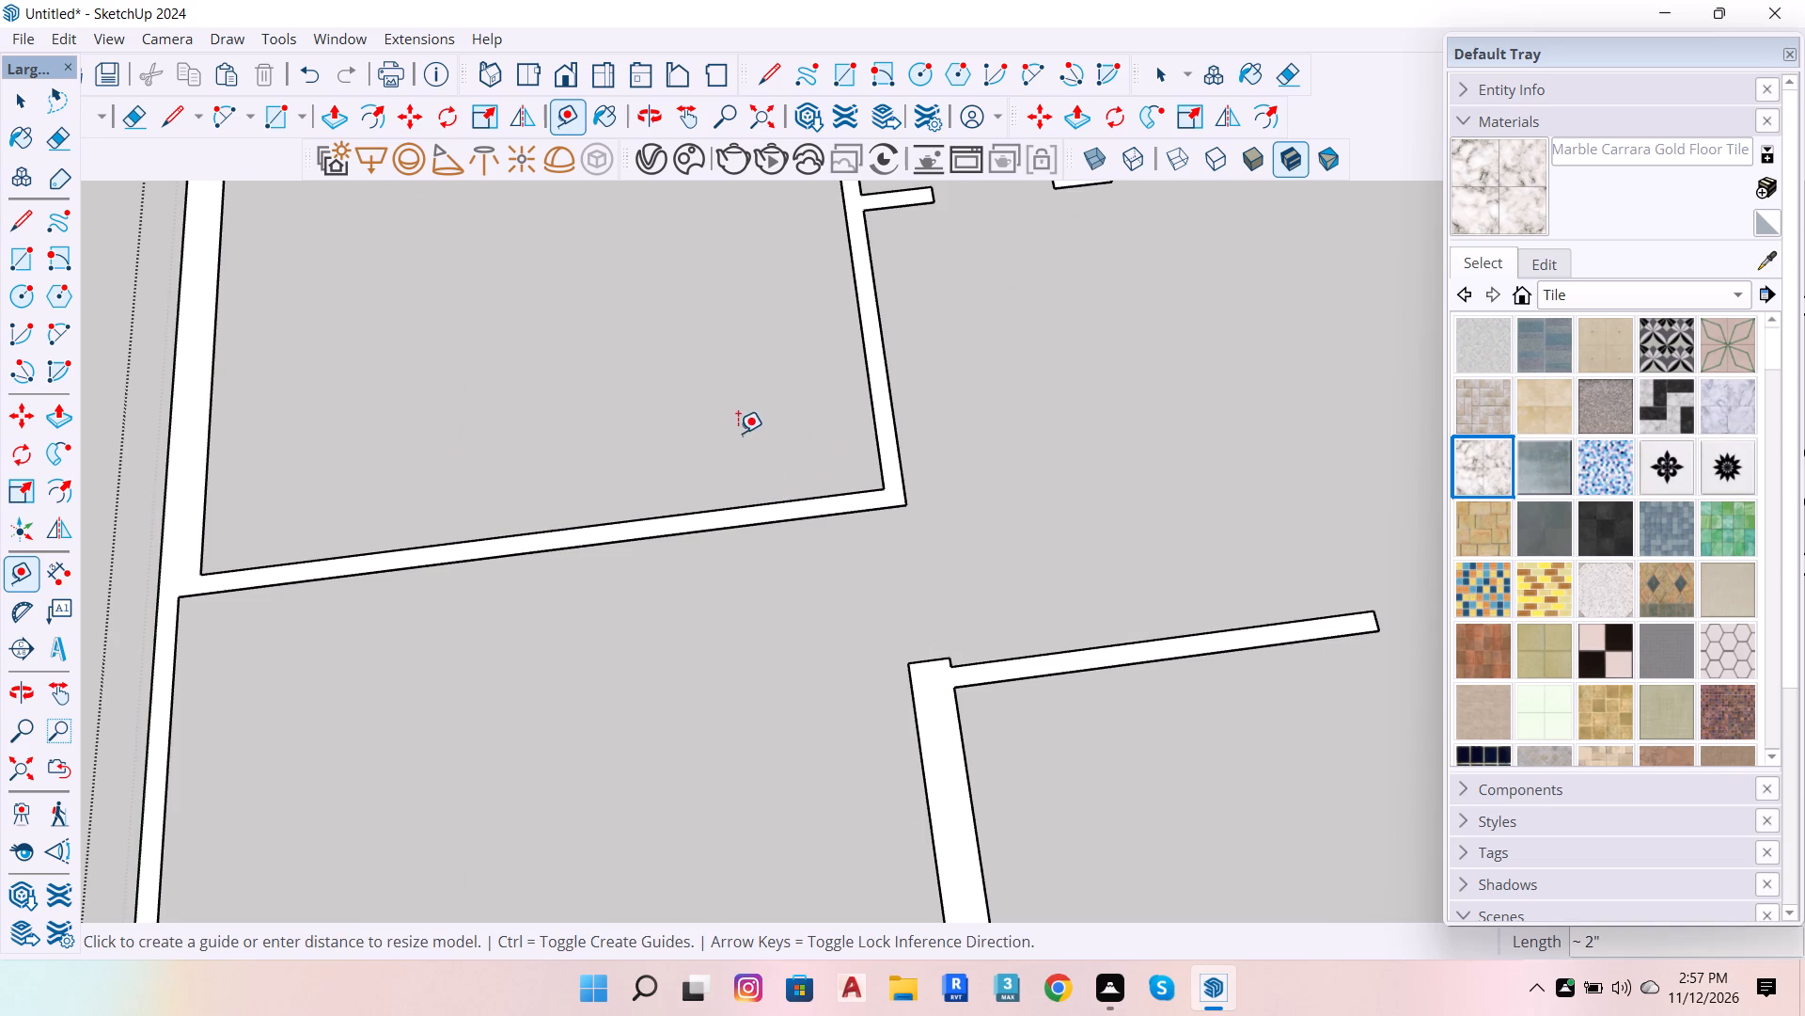
pyautogui.click(782, 499)
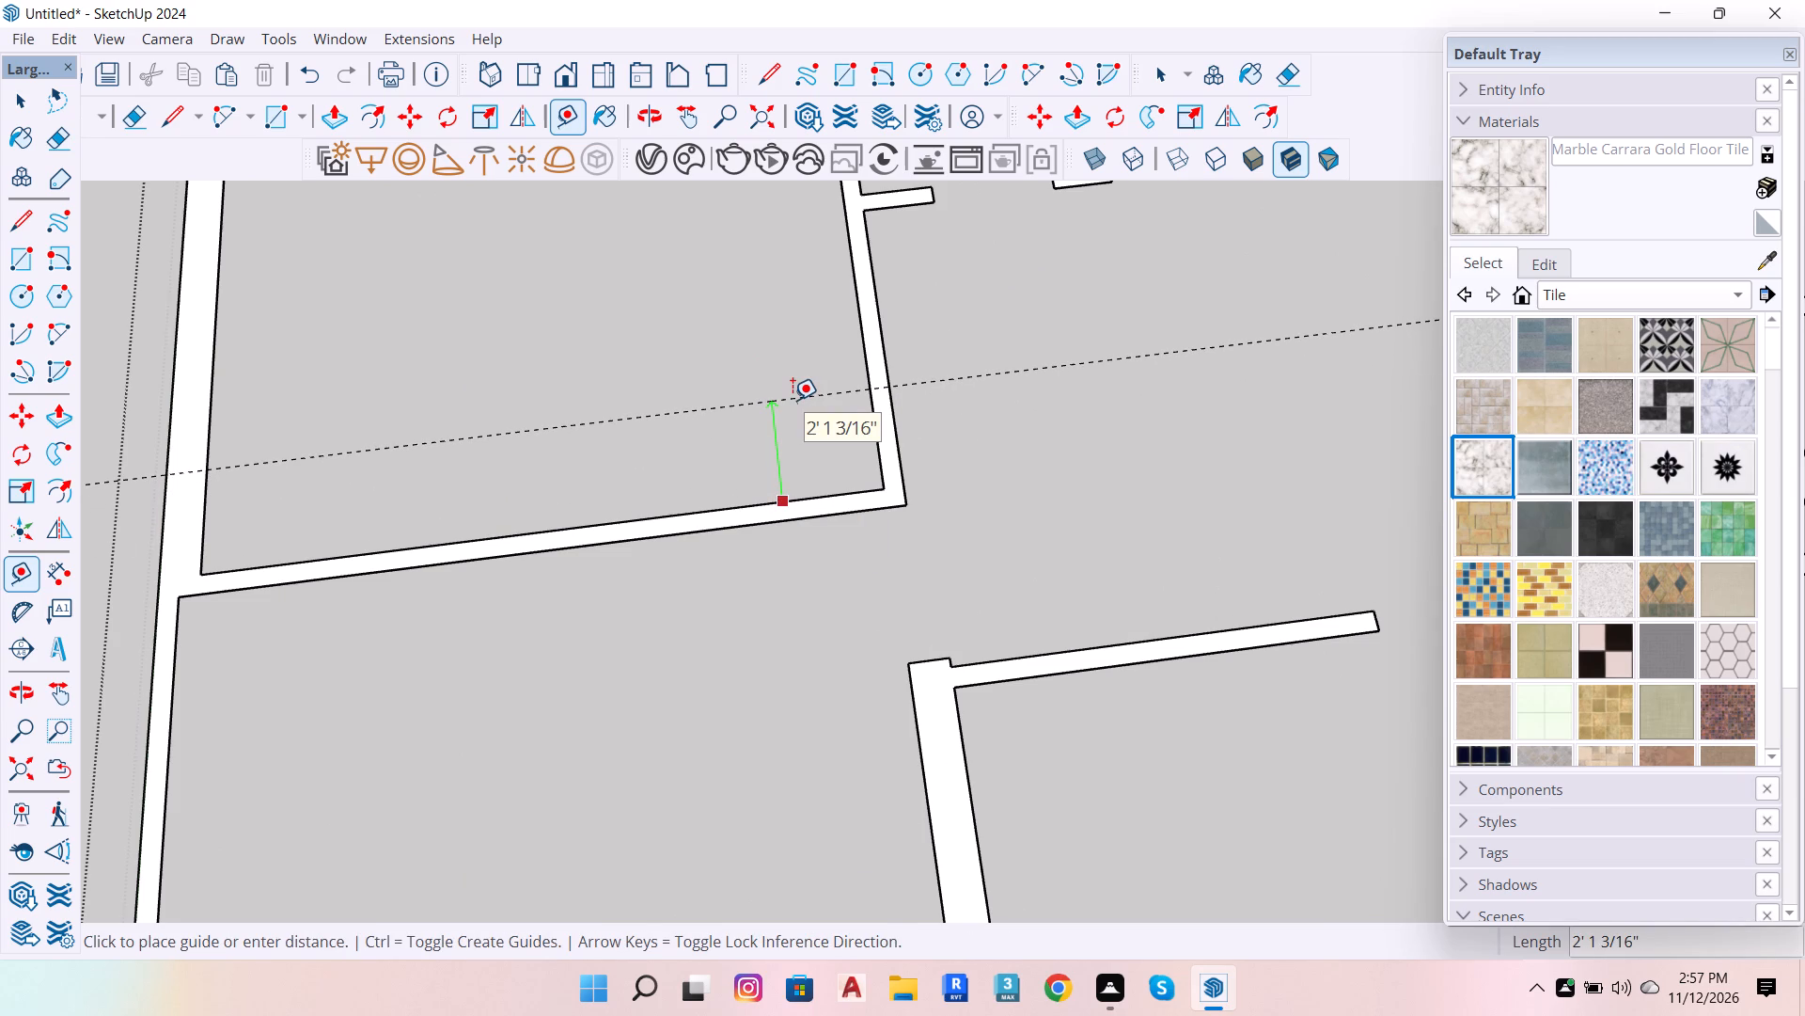
pyautogui.press('6')
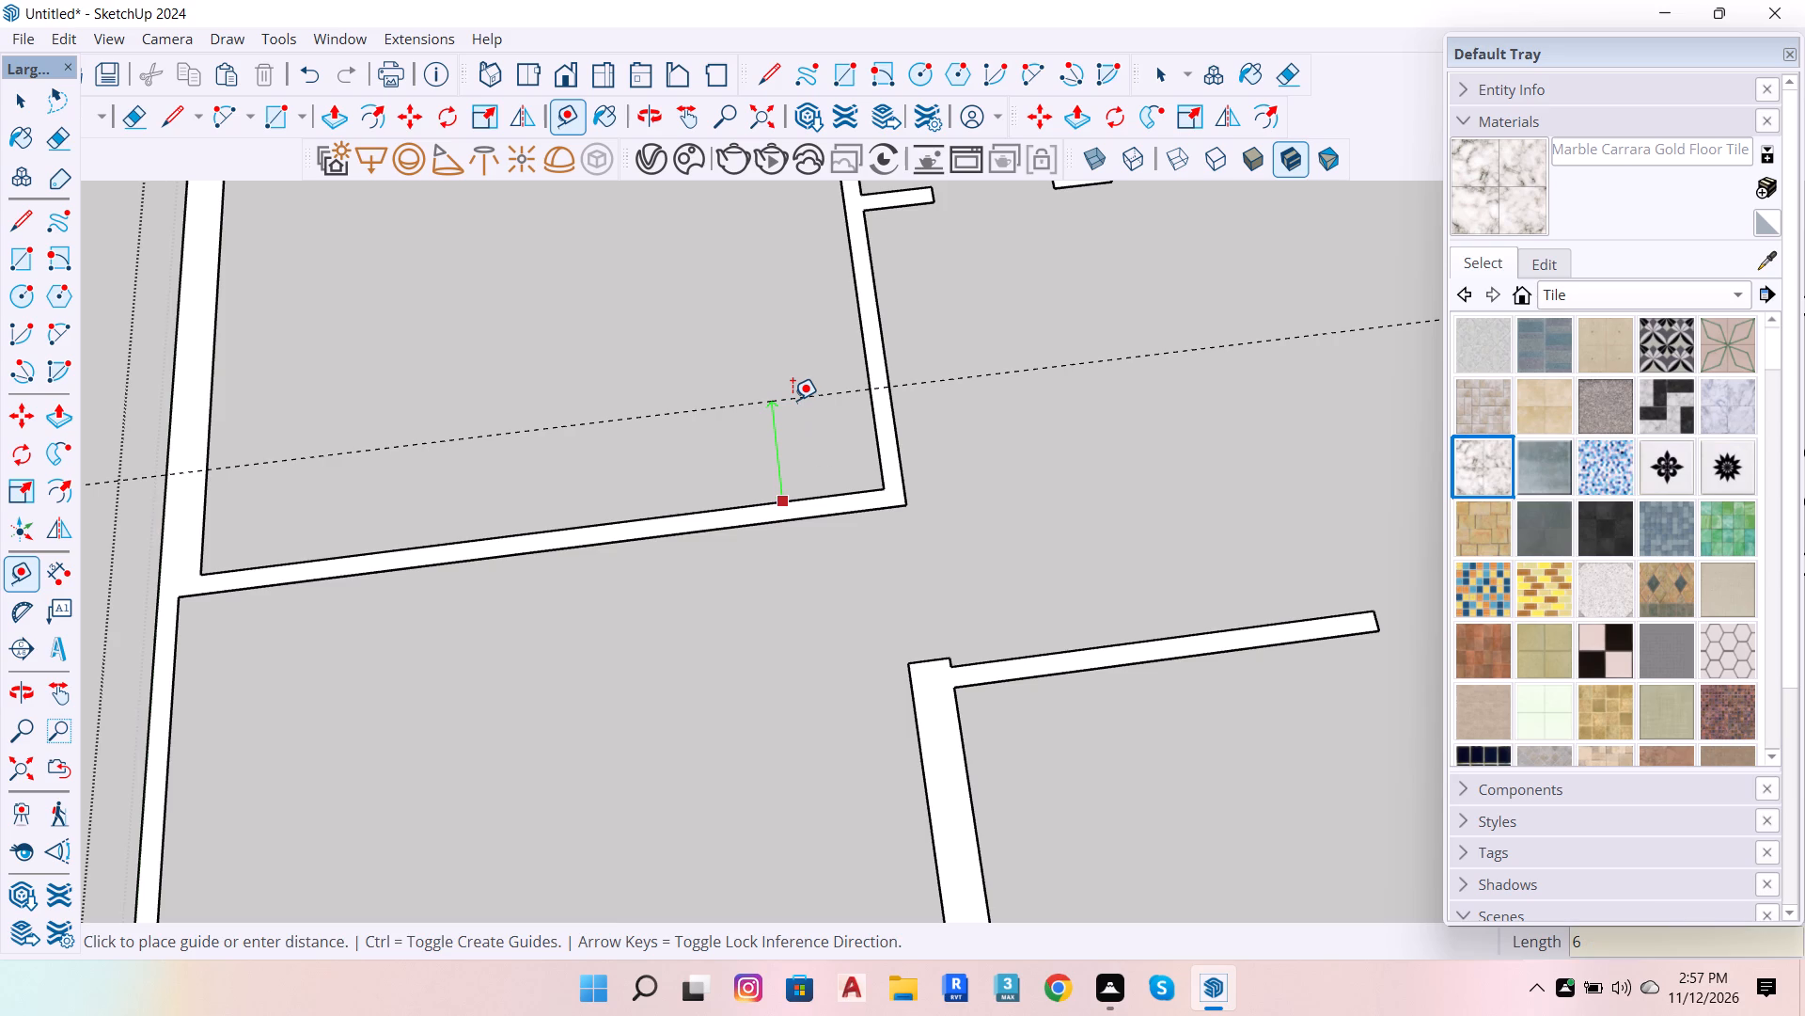
pyautogui.press('Return')
pyautogui.click(808, 471)
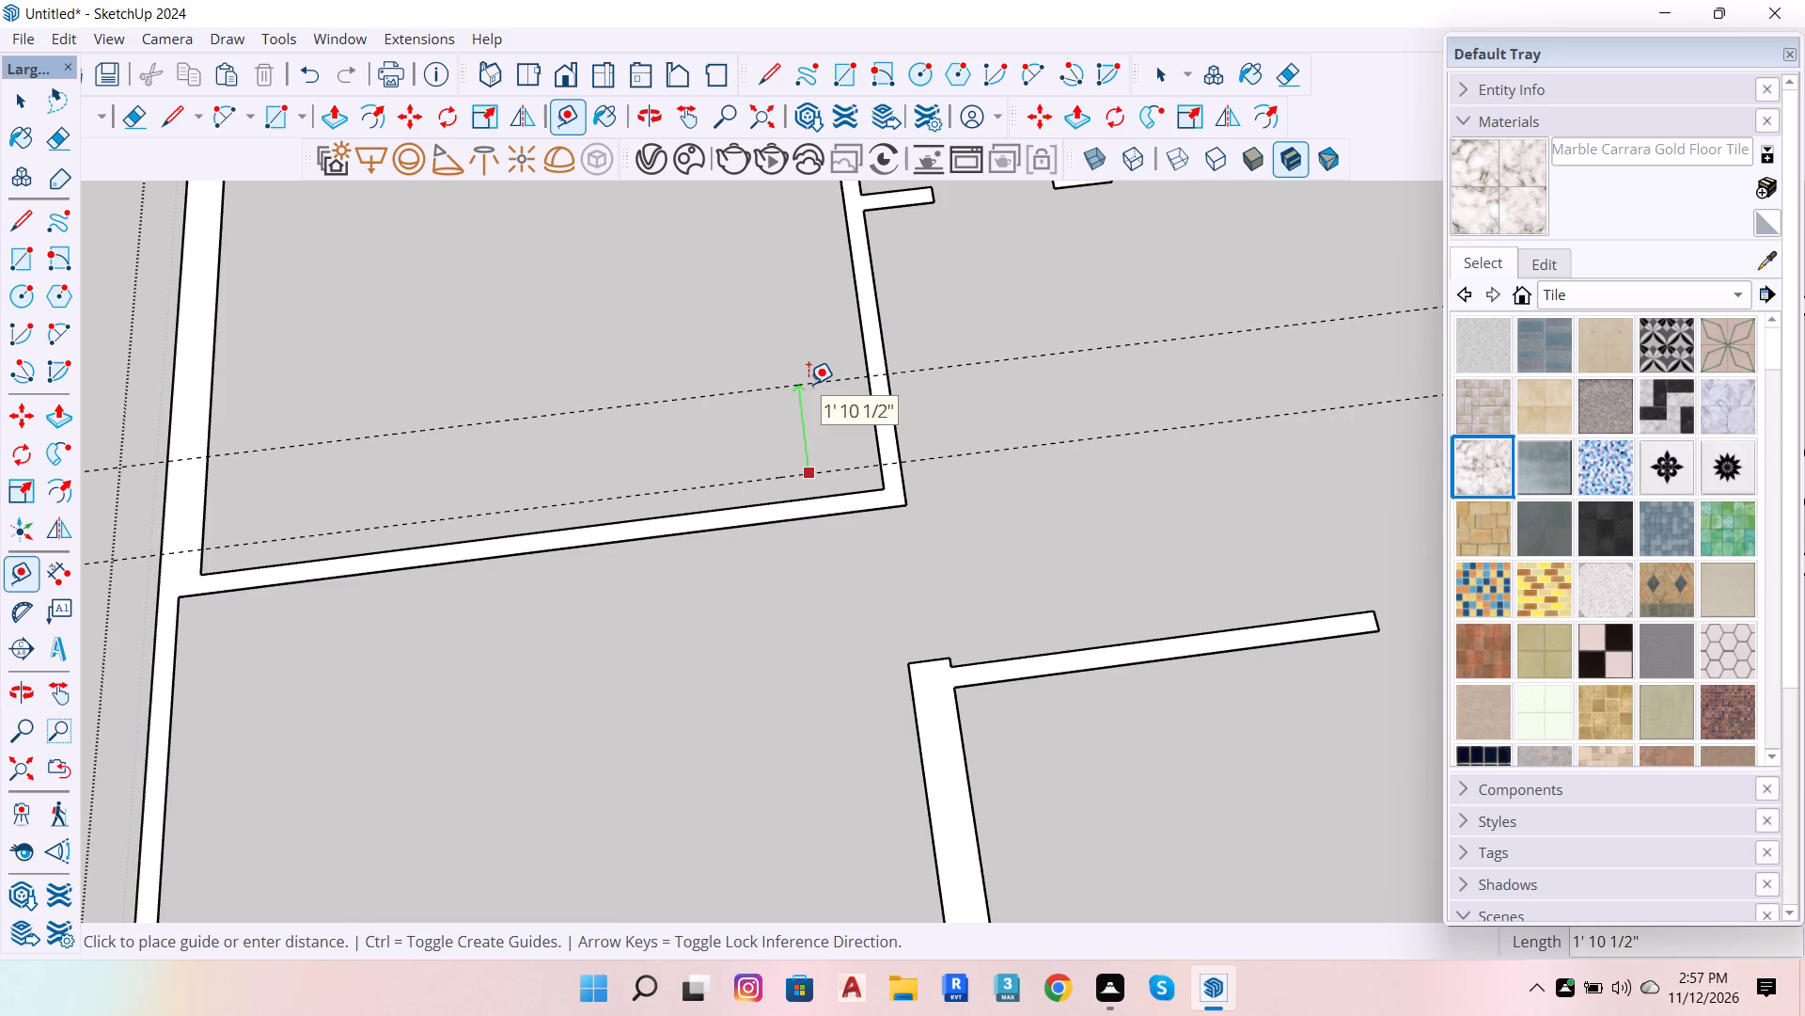
pyautogui.write("3'")
pyautogui.press('Return')
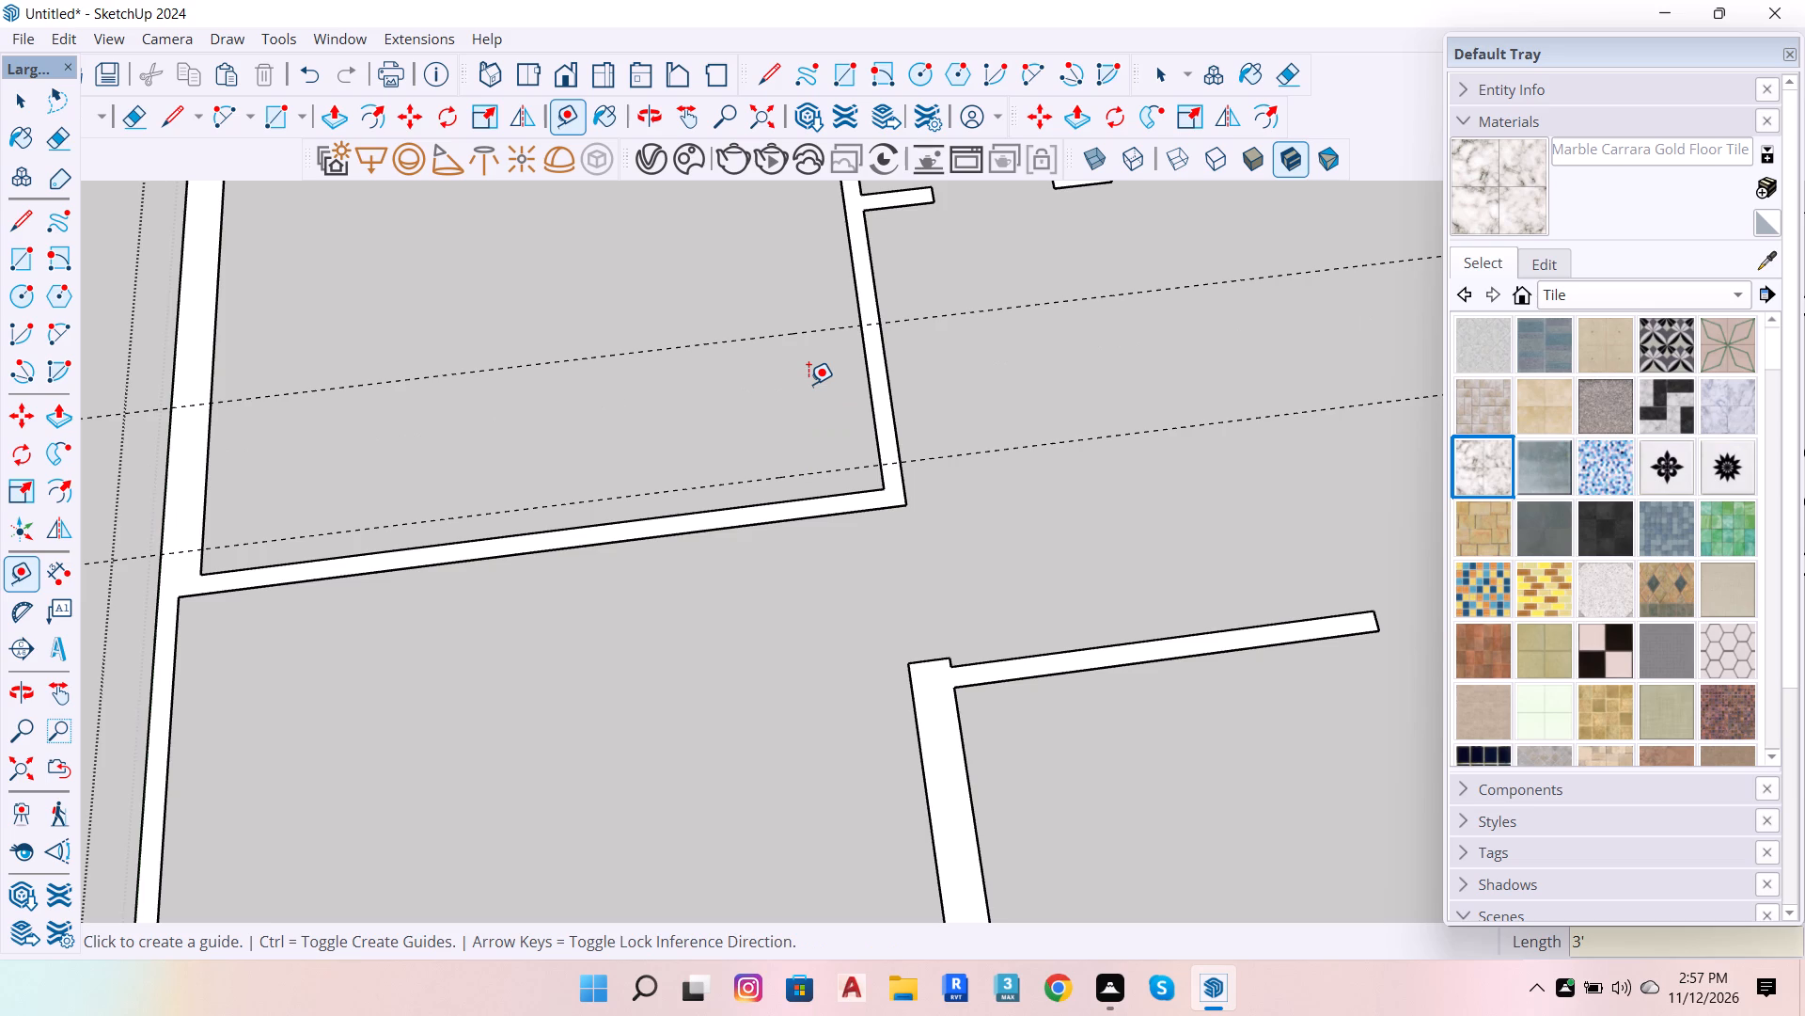
# Draw two lines at the 6" and 3' guides across the large room's side wall facing the hall.
pyautogui.click(168, 103)
pyautogui.scroll(6, 973, 384)
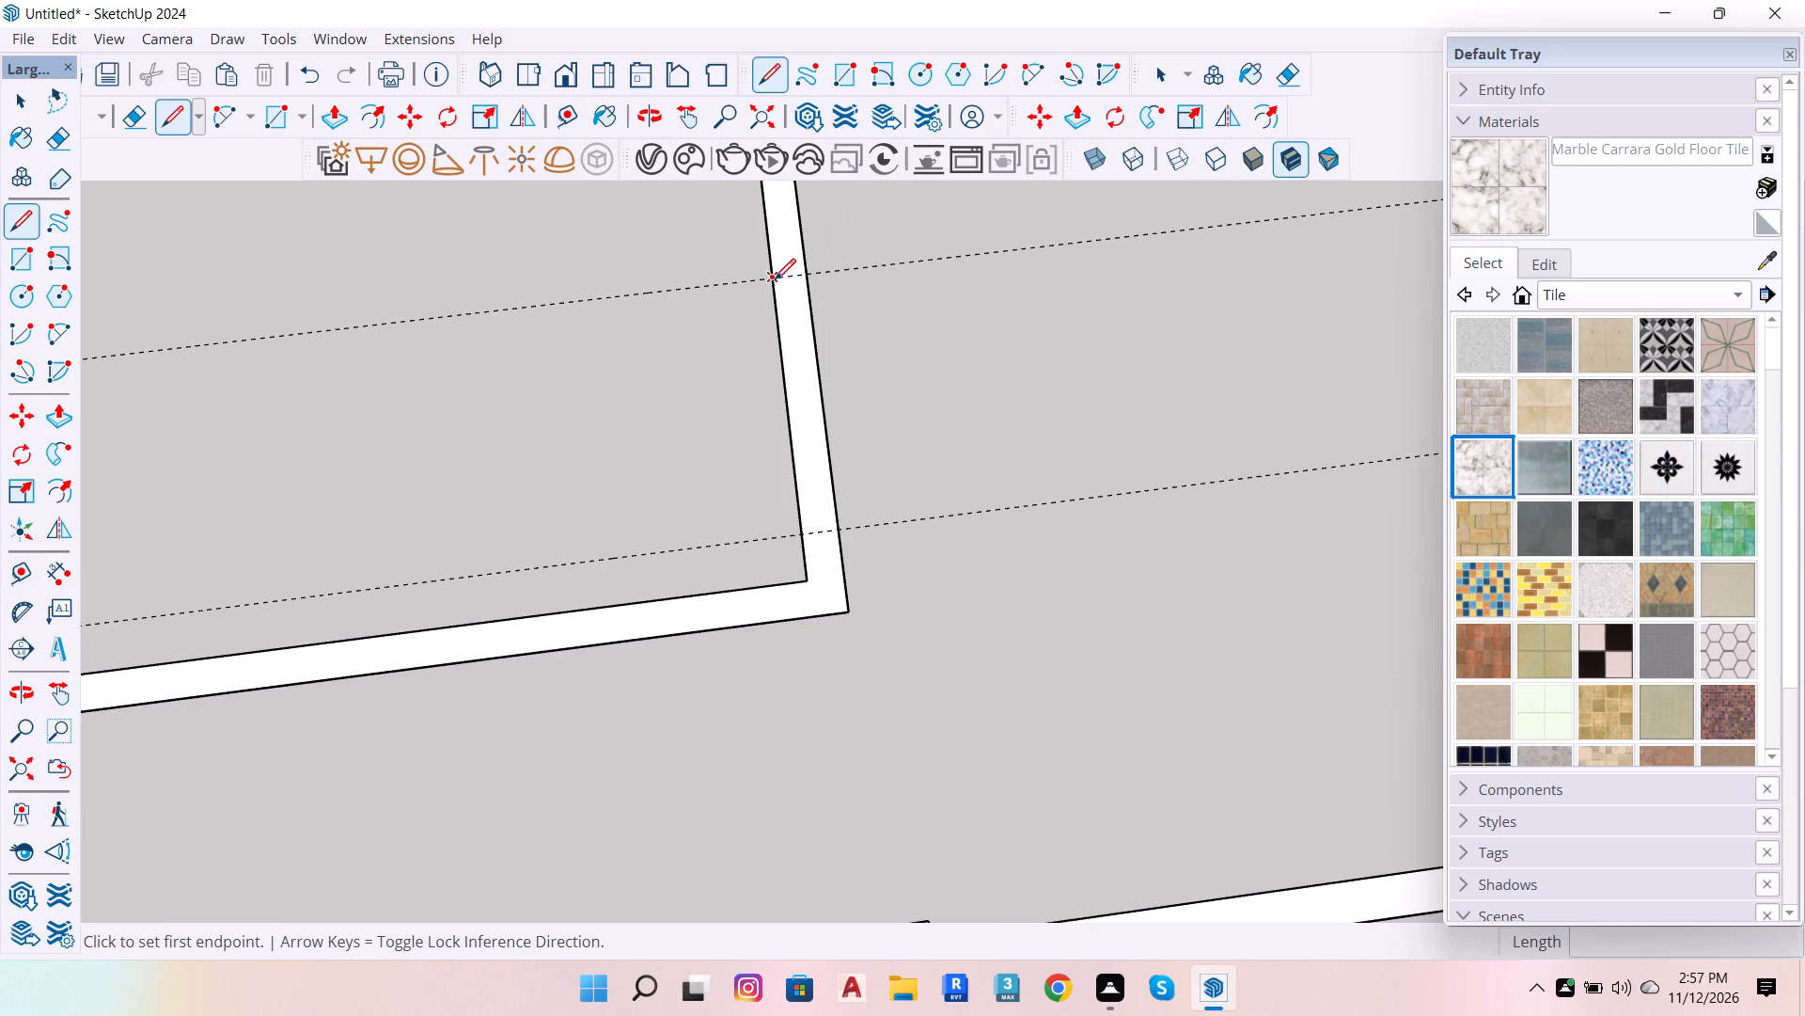
pyautogui.click(775, 279)
pyautogui.click(808, 275)
pyautogui.click(808, 531)
pyautogui.click(850, 532)
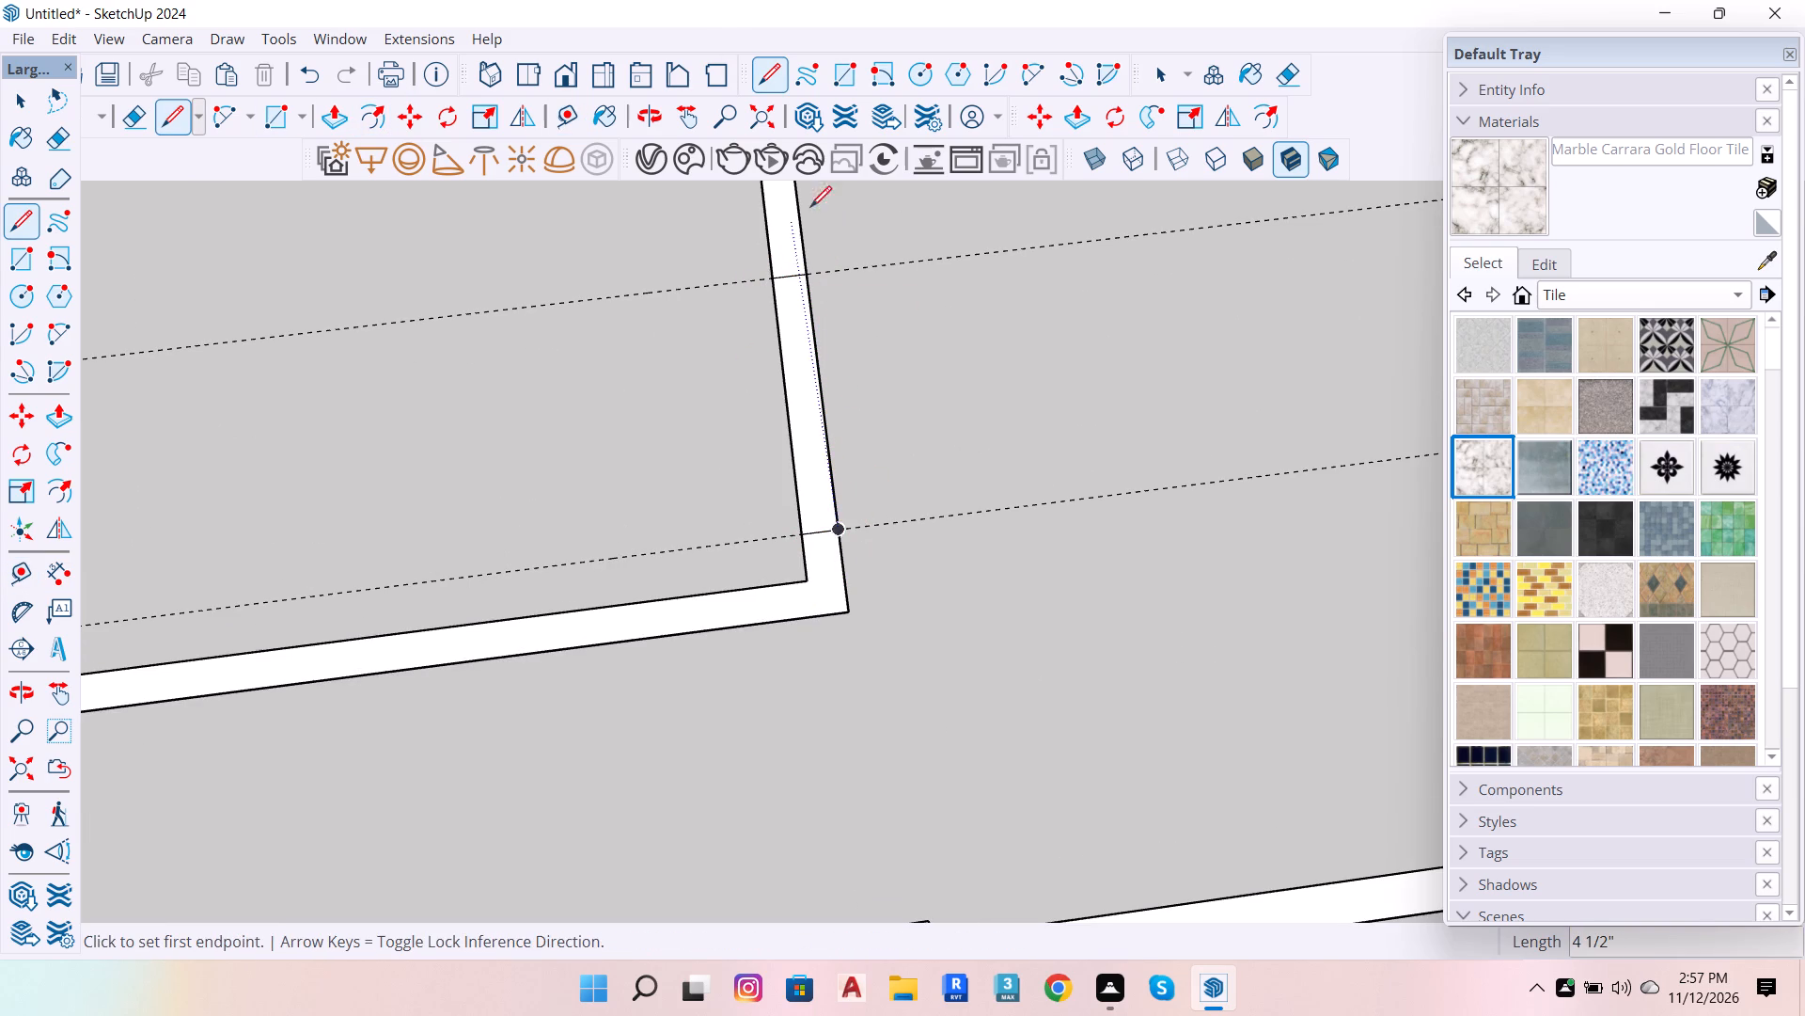
# Cut the marked door opening out of the large room's side wall and erase the two guides.
pyautogui.click(1296, 82)
pyautogui.moveTo(710, 418); pyautogui.dragTo(871, 379)
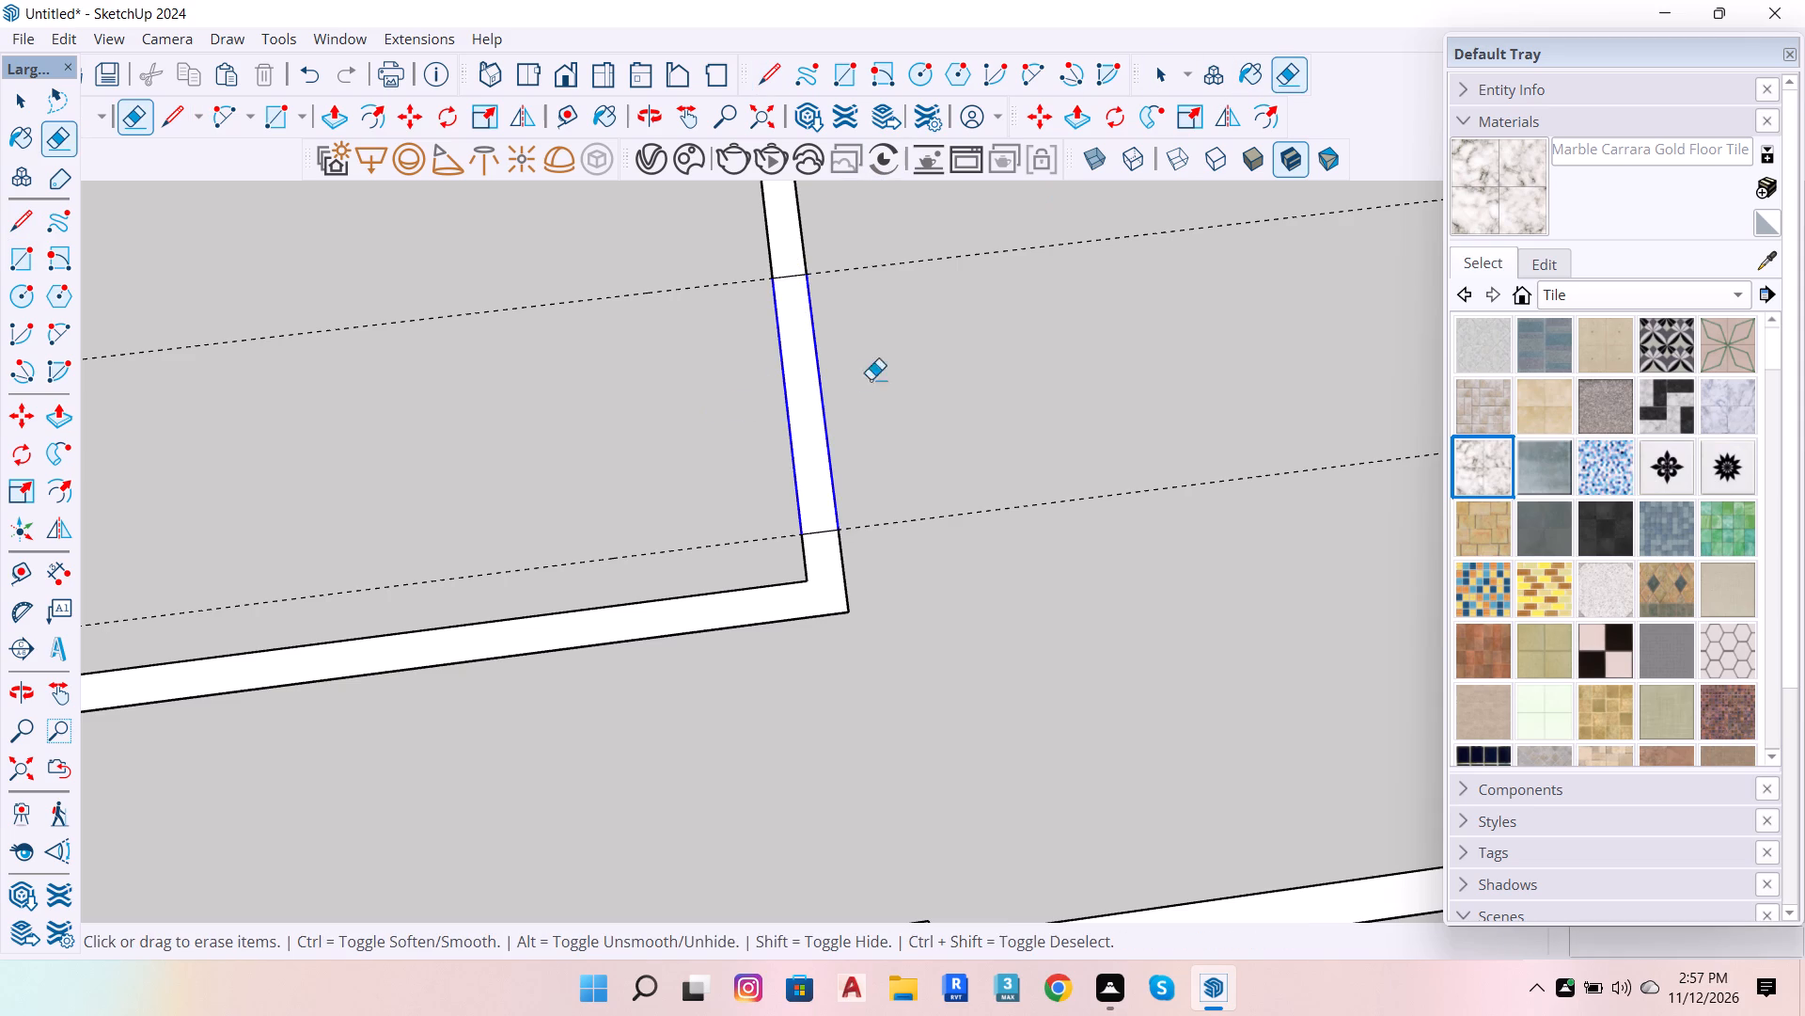
pyautogui.moveTo(871, 379); pyautogui.dragTo(950, 516)
pyautogui.scroll(-7, 905, 457)
pyautogui.scroll(-4, 812, 527)
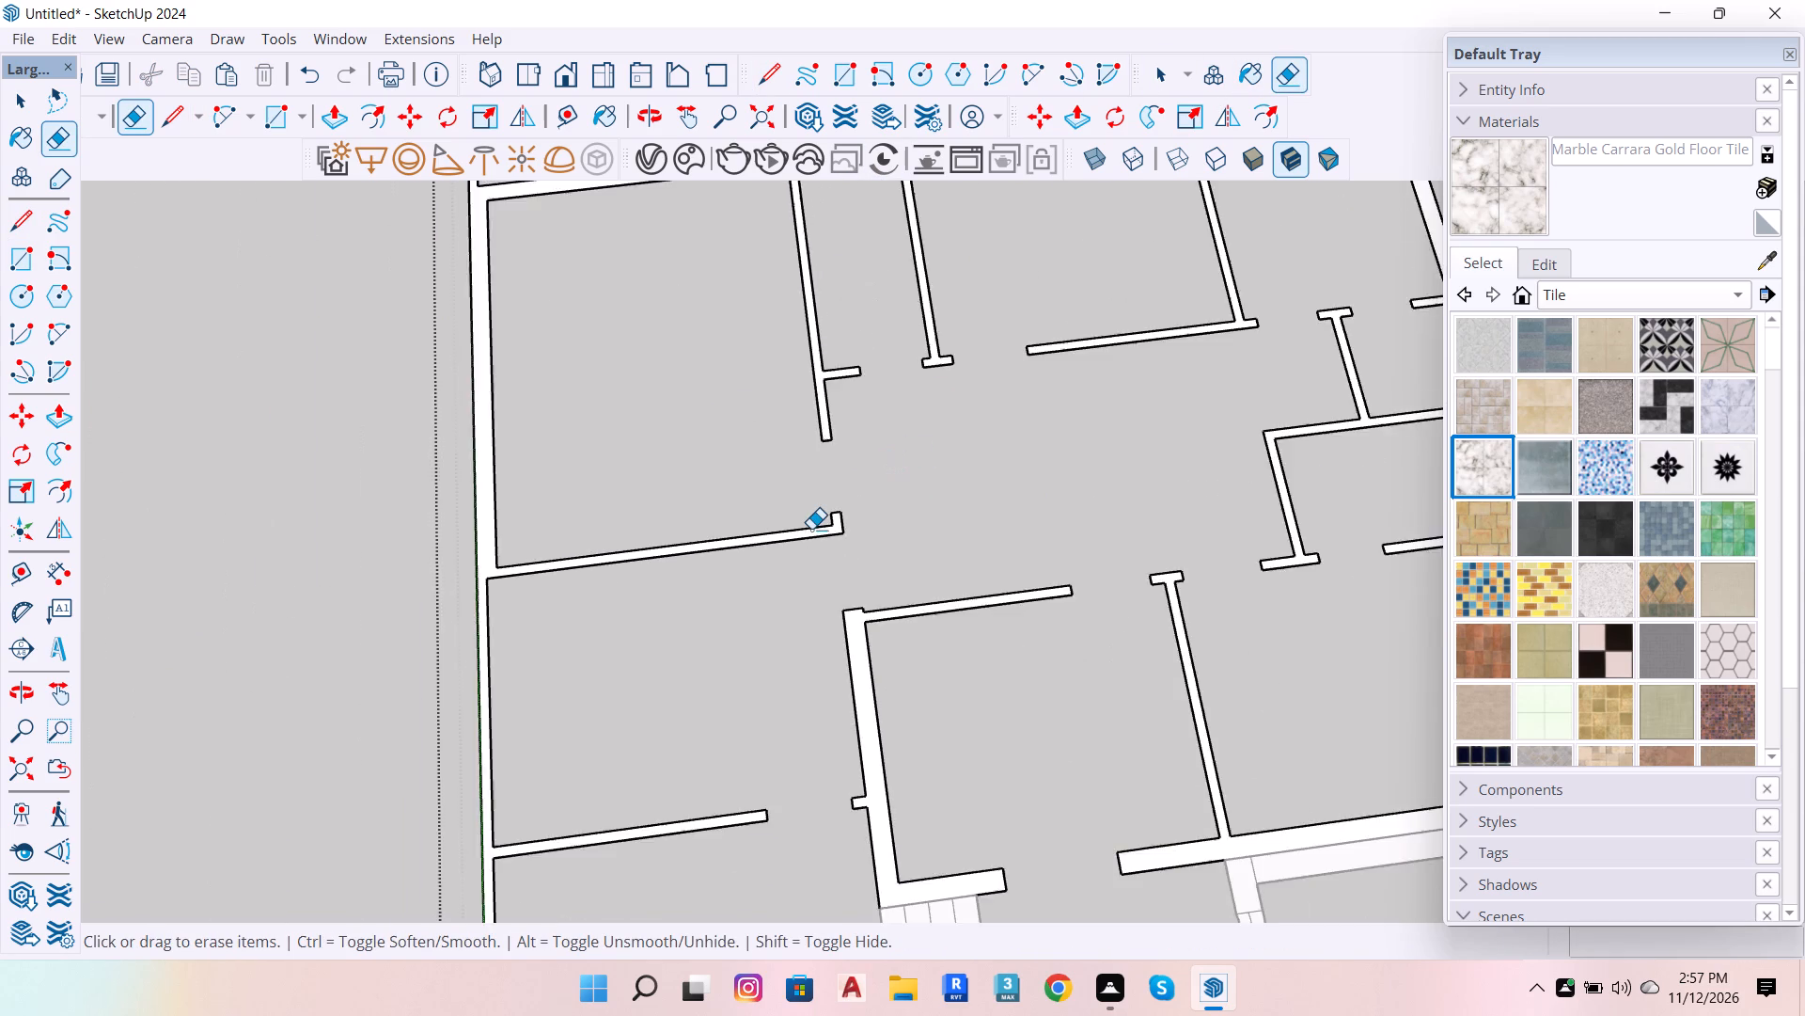
pyautogui.scroll(-9, 811, 529)
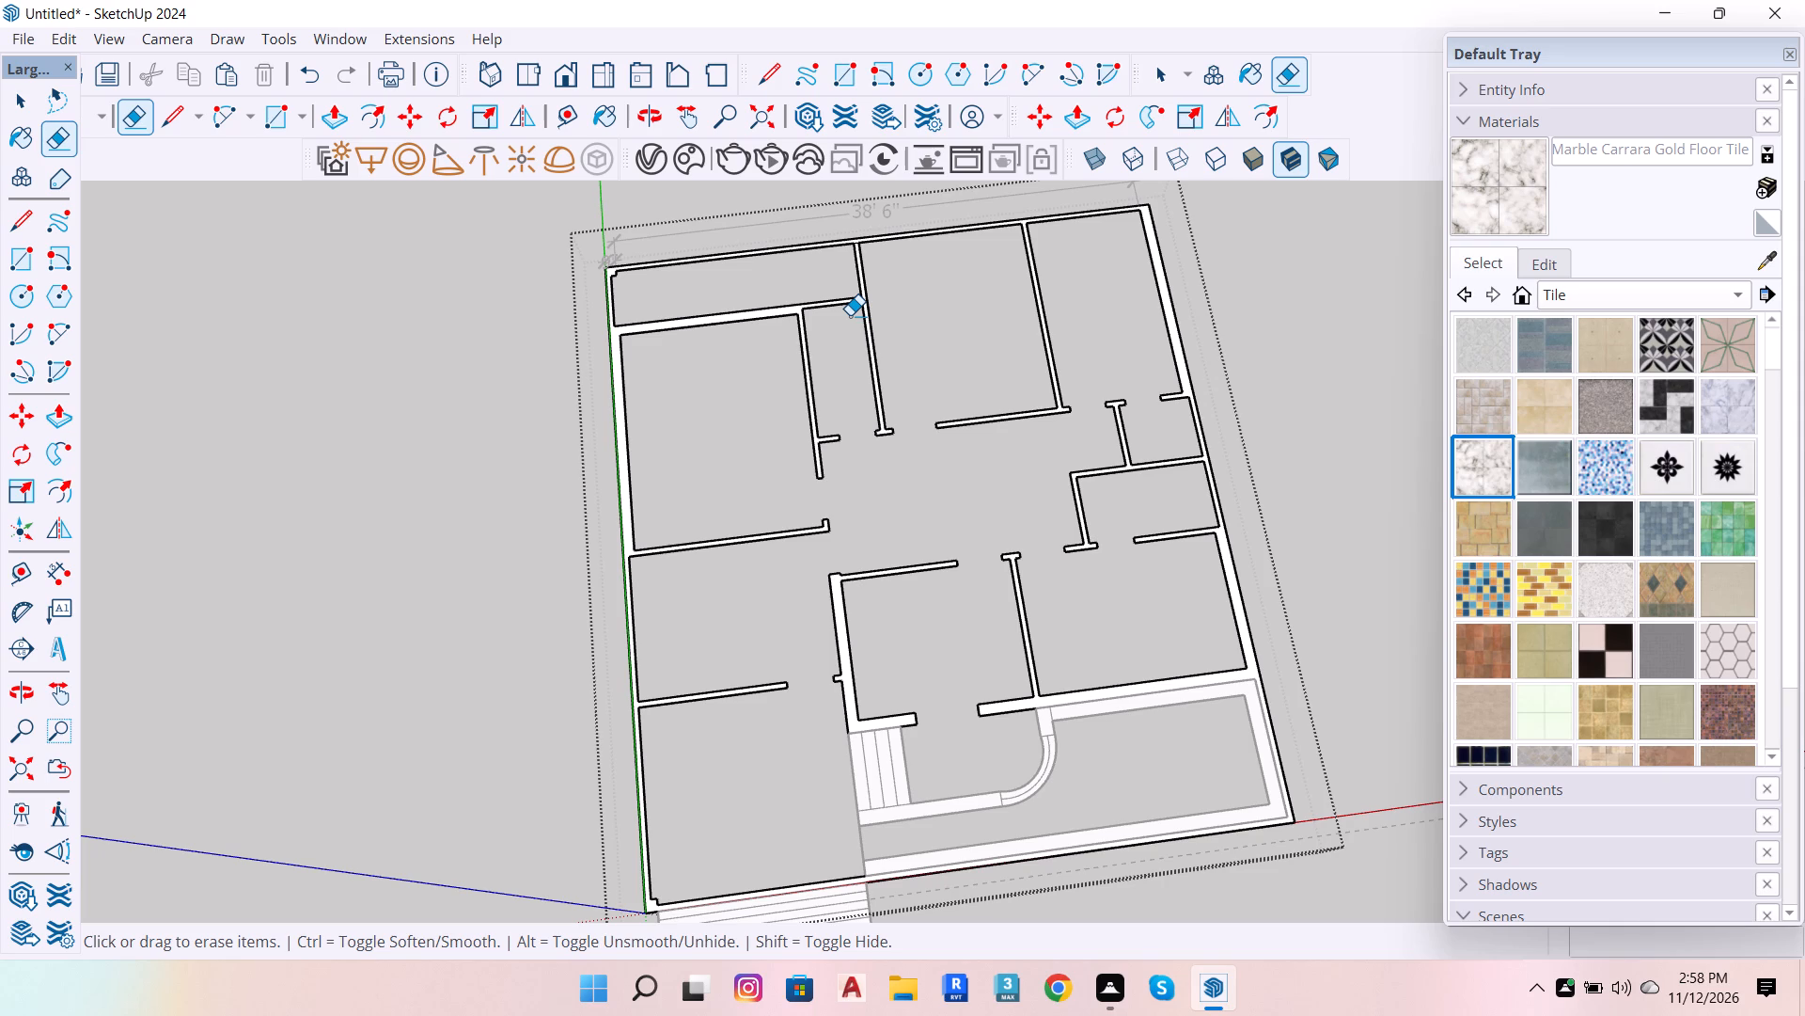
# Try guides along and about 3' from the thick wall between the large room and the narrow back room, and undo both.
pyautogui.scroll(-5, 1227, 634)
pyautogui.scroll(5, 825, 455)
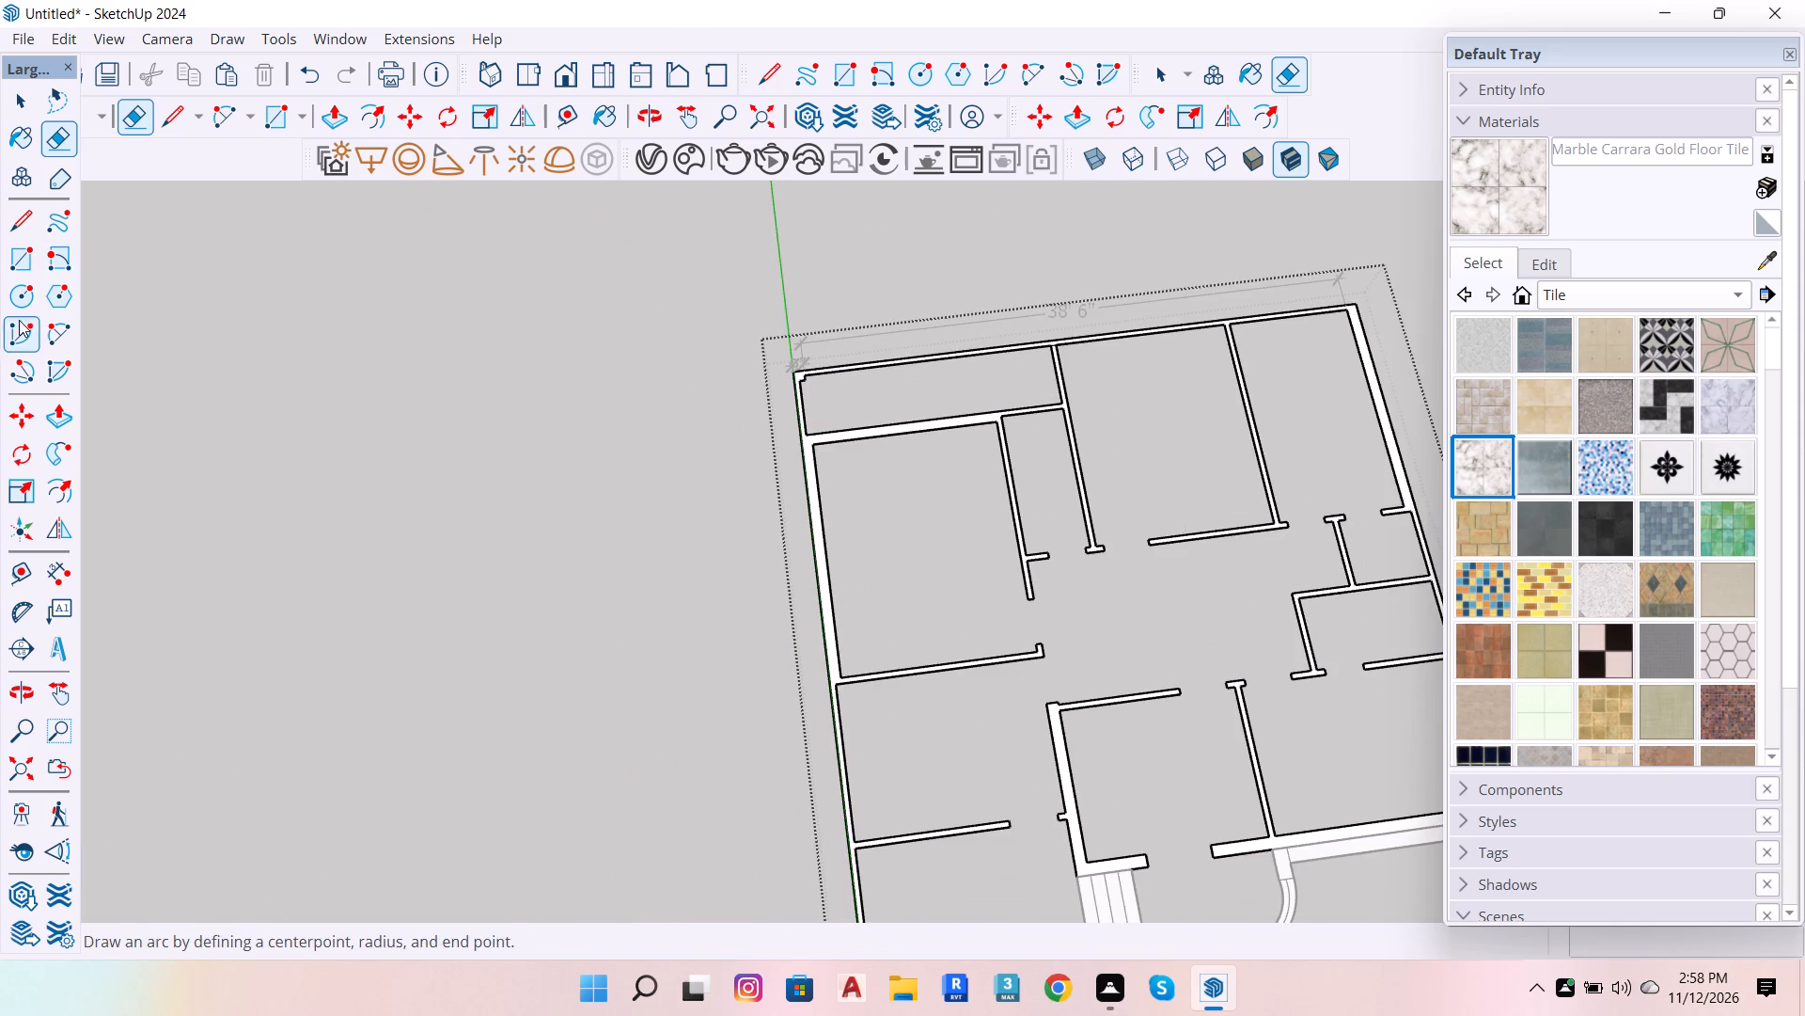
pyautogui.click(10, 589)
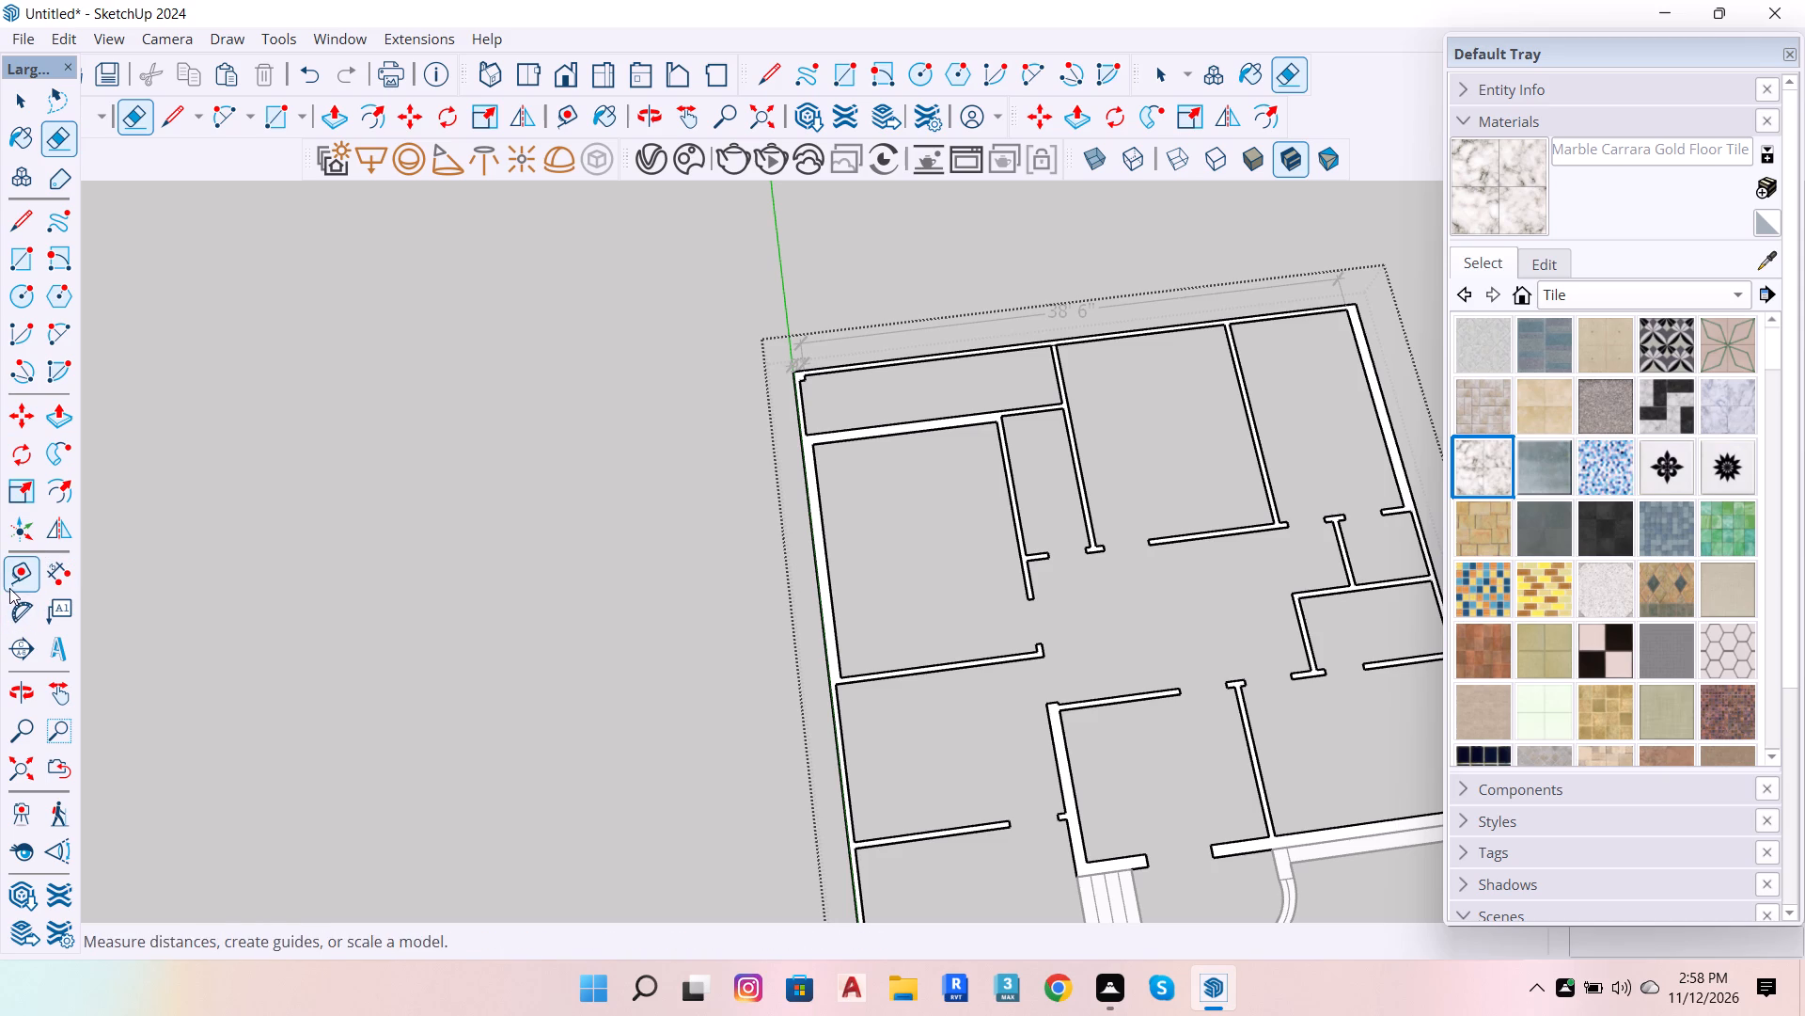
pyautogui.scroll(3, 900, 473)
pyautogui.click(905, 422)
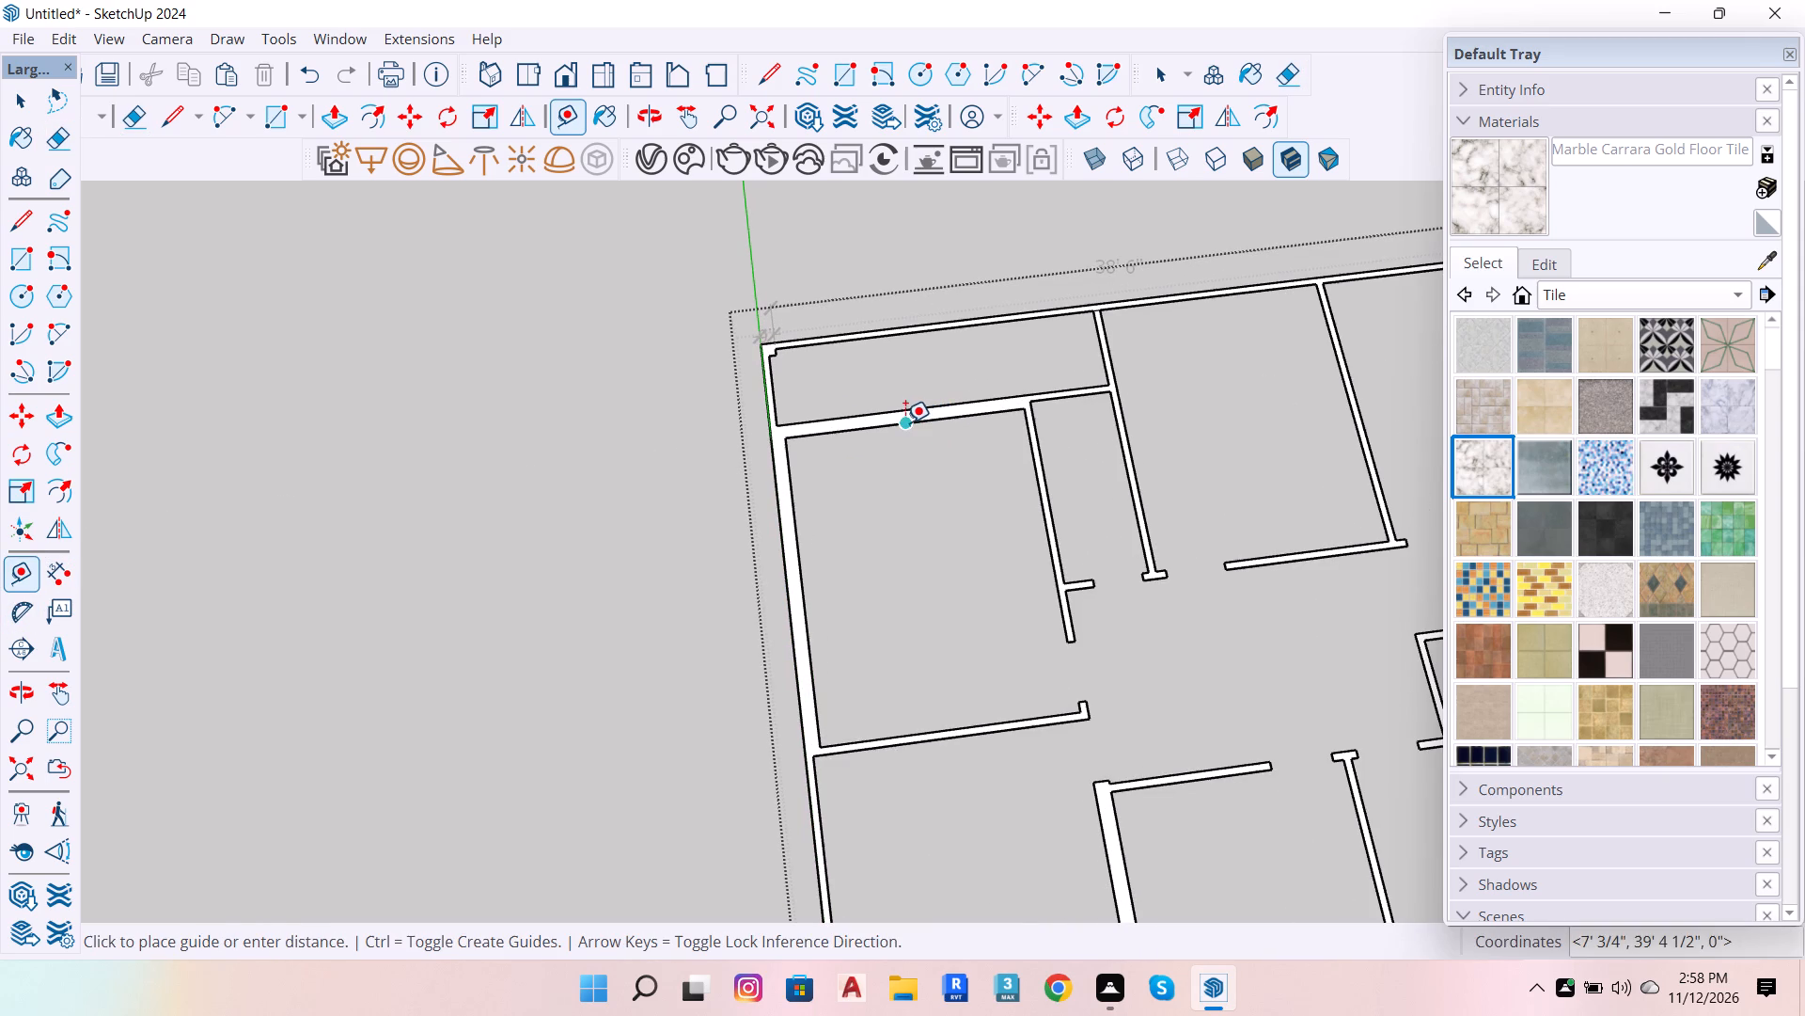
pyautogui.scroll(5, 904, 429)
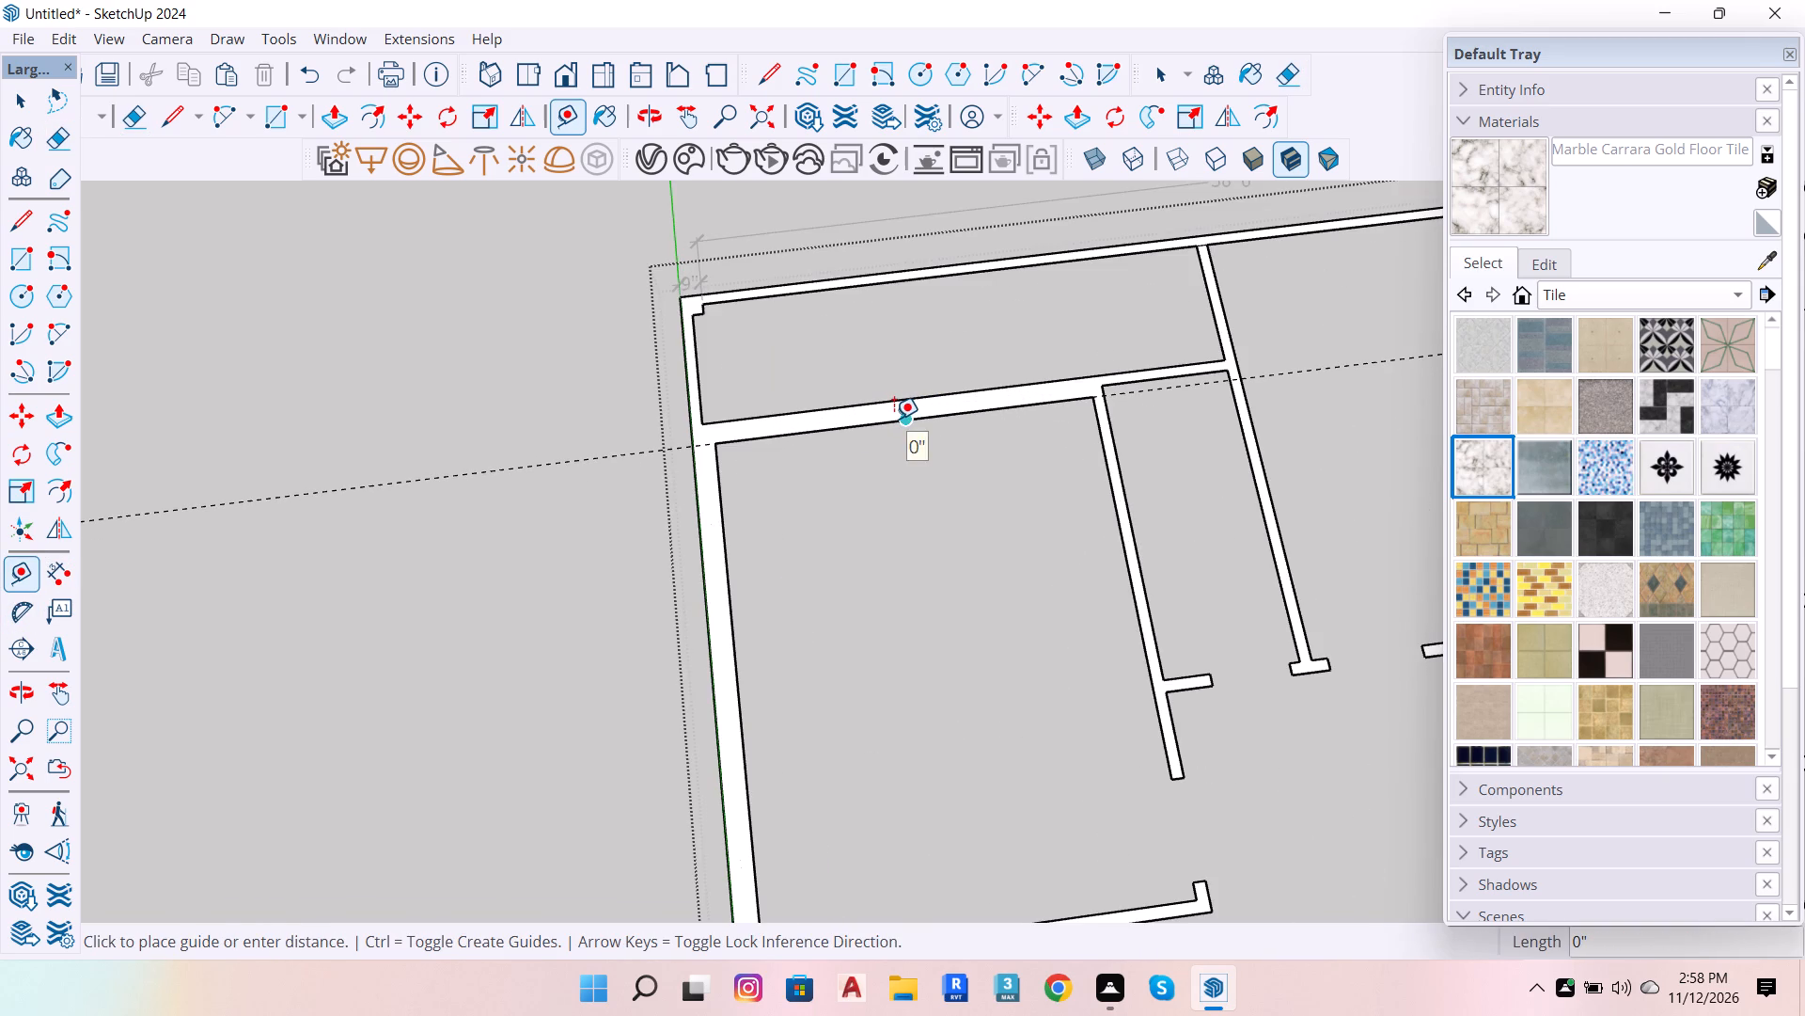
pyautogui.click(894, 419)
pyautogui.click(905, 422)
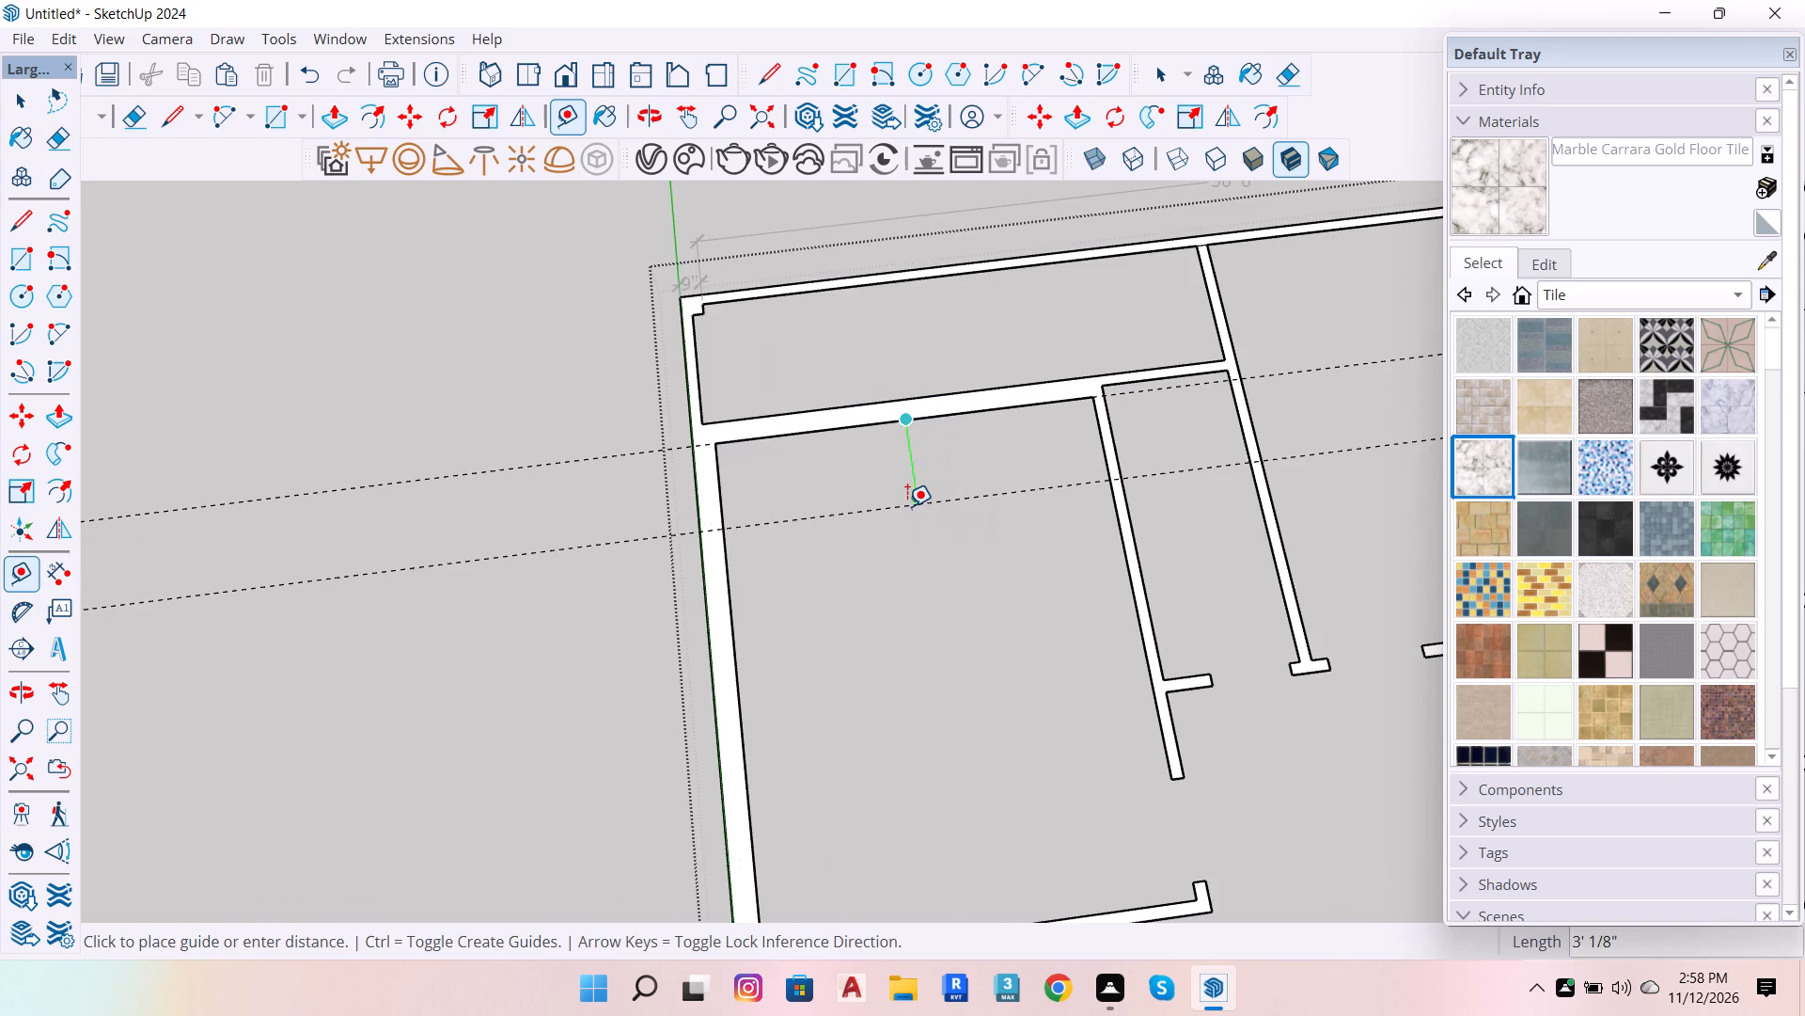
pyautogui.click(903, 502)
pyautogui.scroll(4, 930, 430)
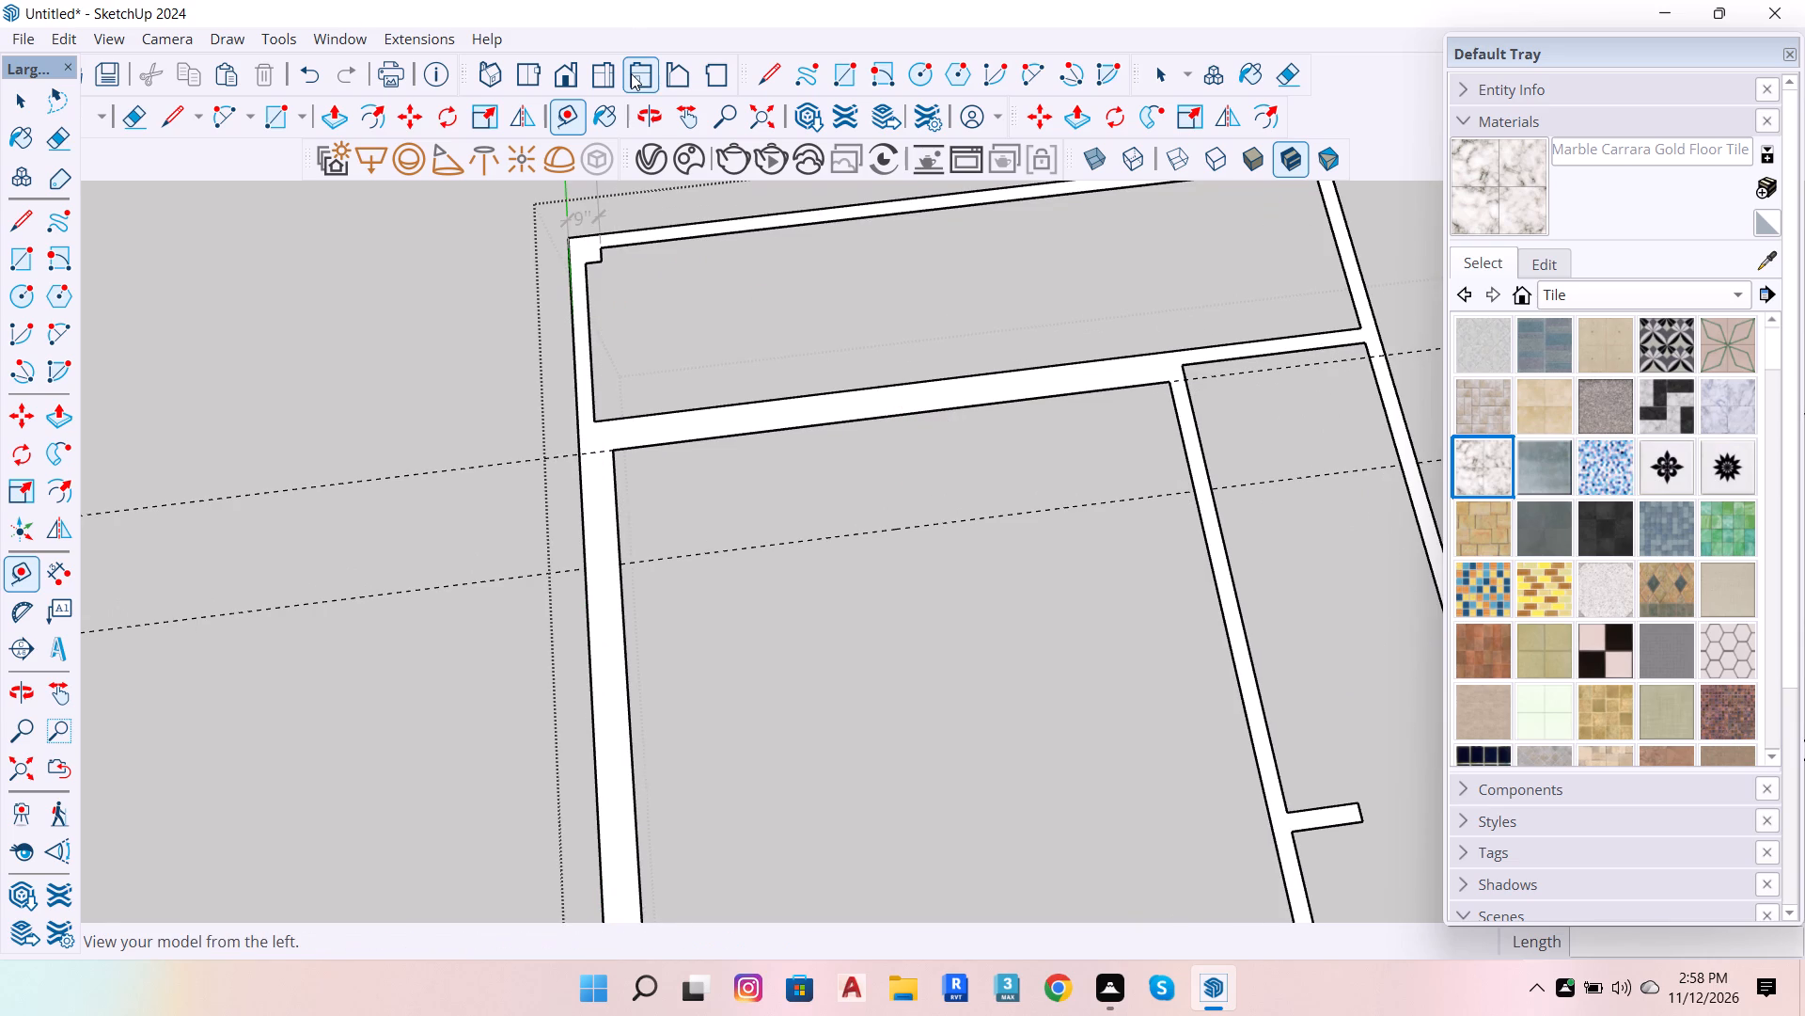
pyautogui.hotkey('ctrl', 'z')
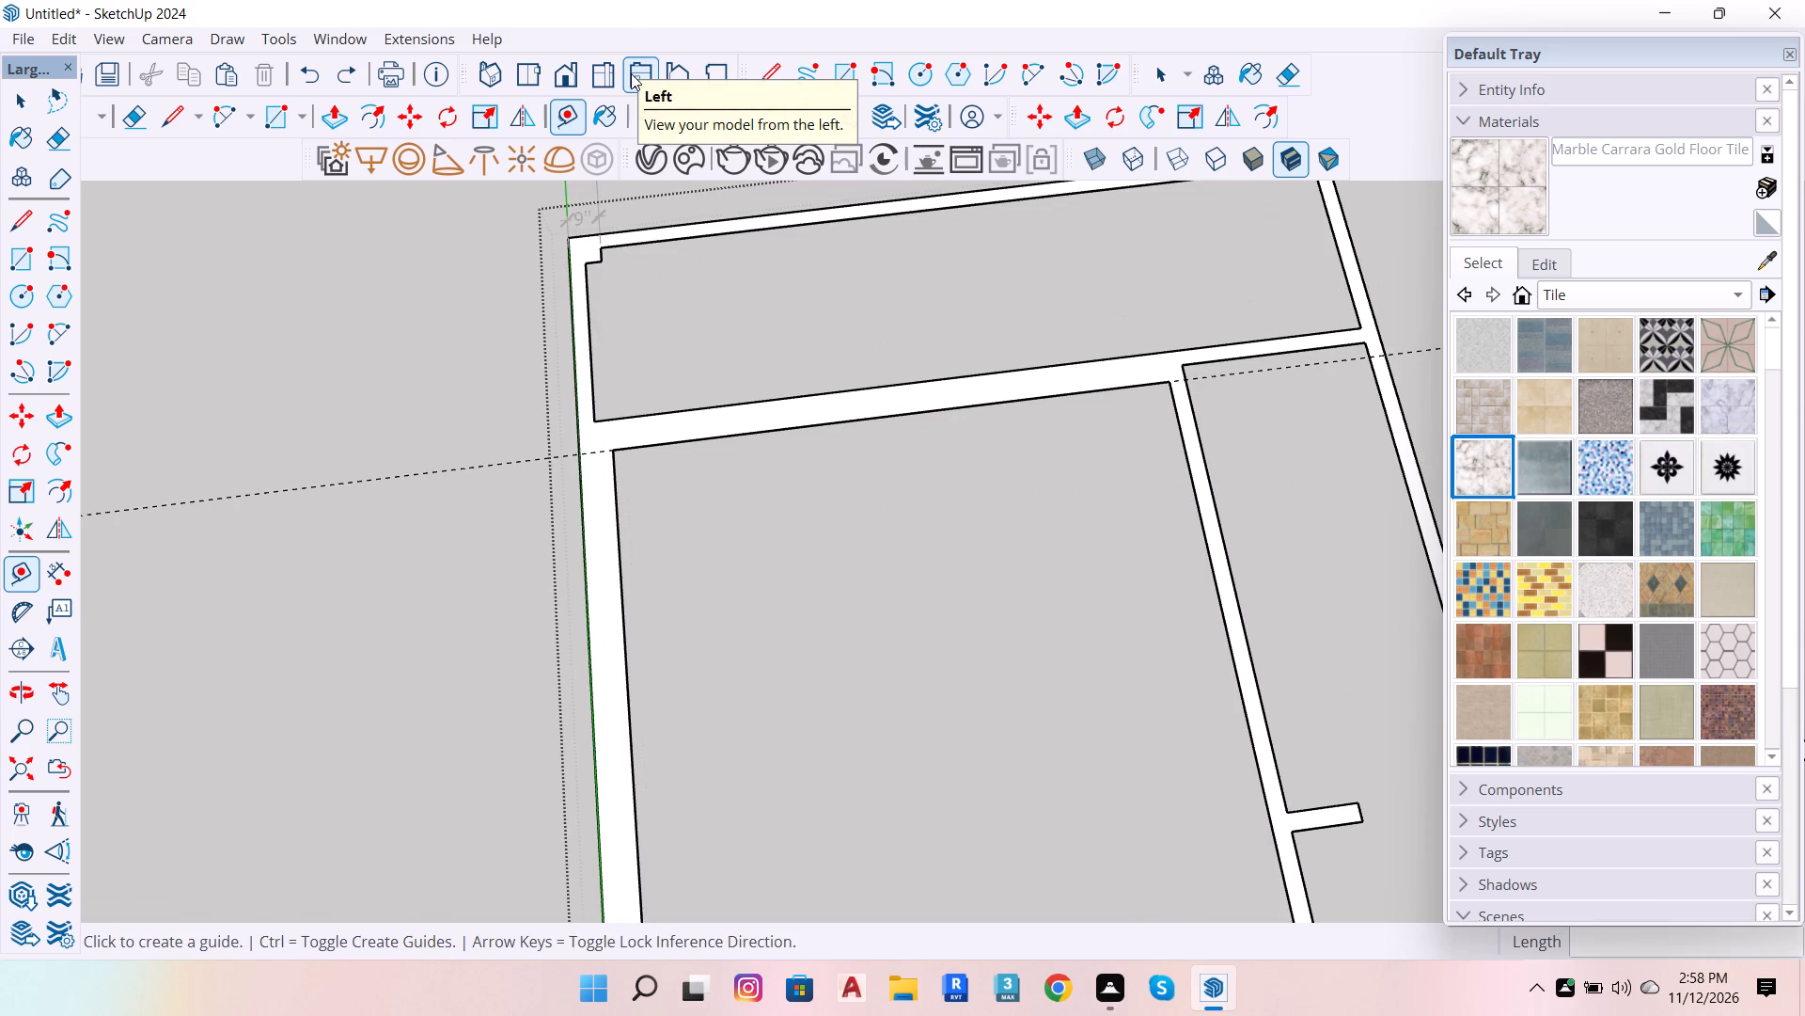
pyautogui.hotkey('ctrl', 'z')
# Draw a three-sided outline 2' wide and about 2' 6" deep from the thick back wall's midpoint, inside the large room.
pyautogui.click(11, 232)
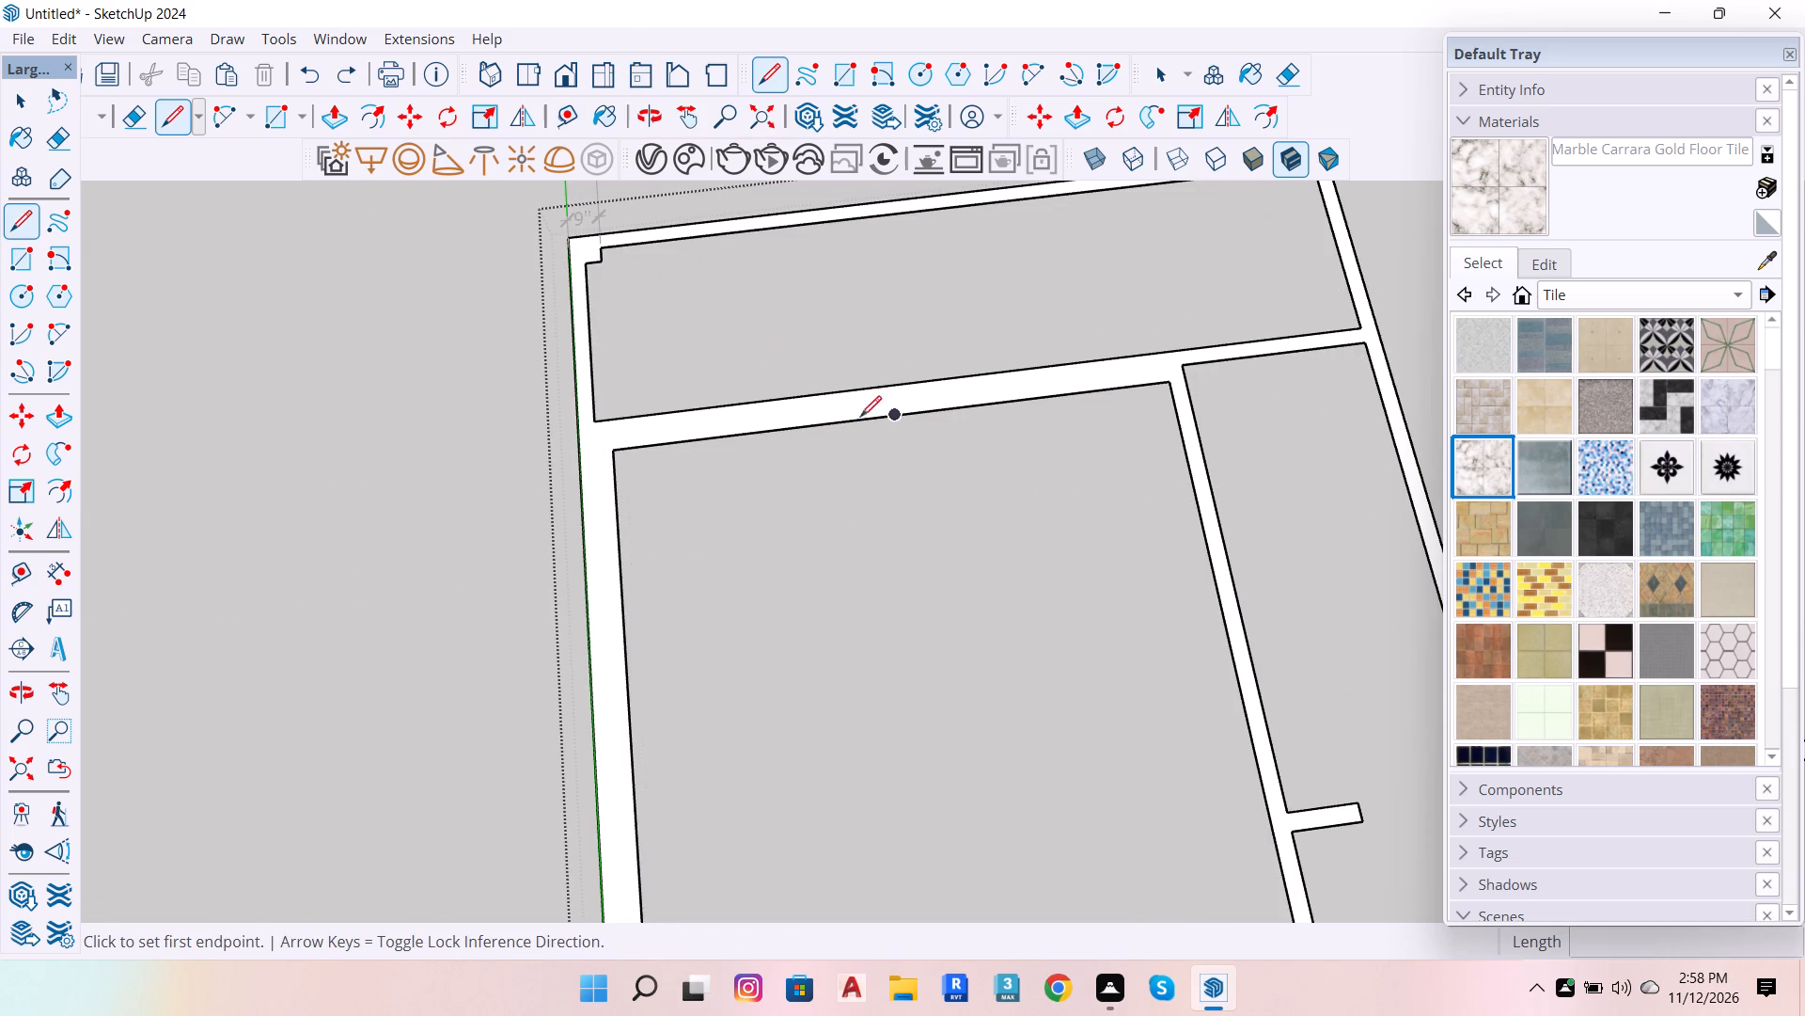
pyautogui.click(898, 421)
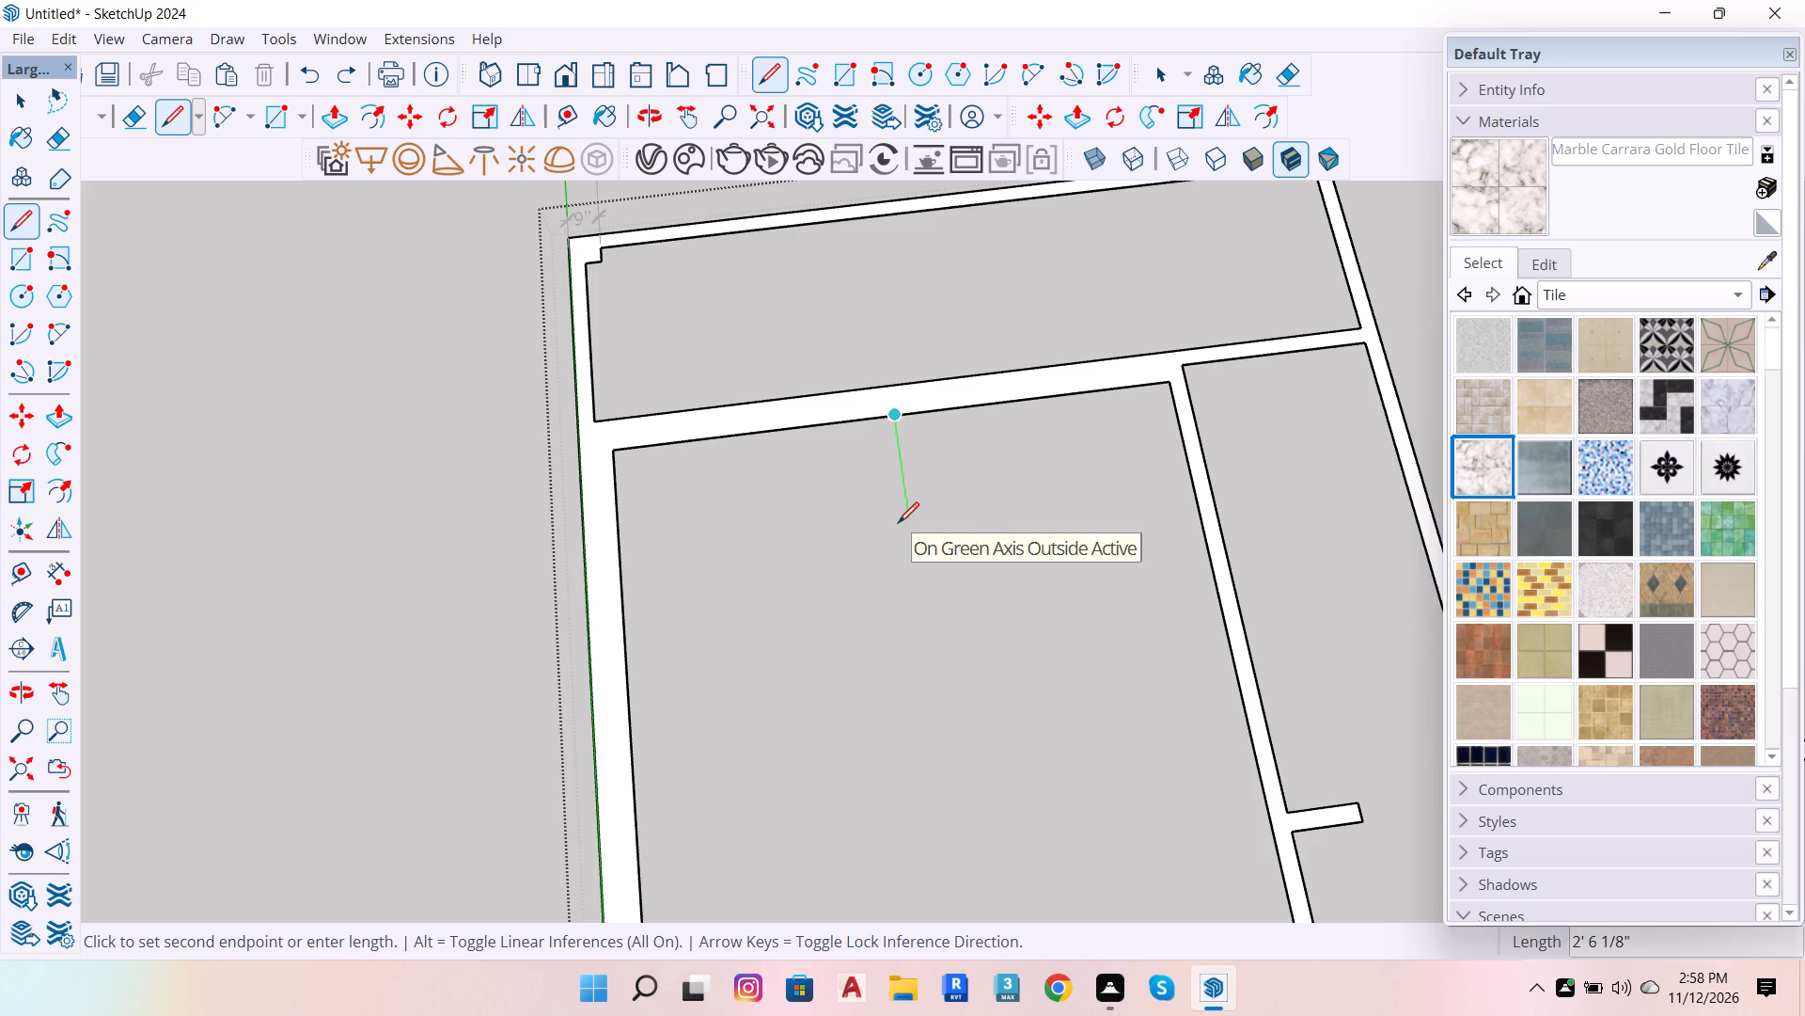
pyautogui.click(904, 516)
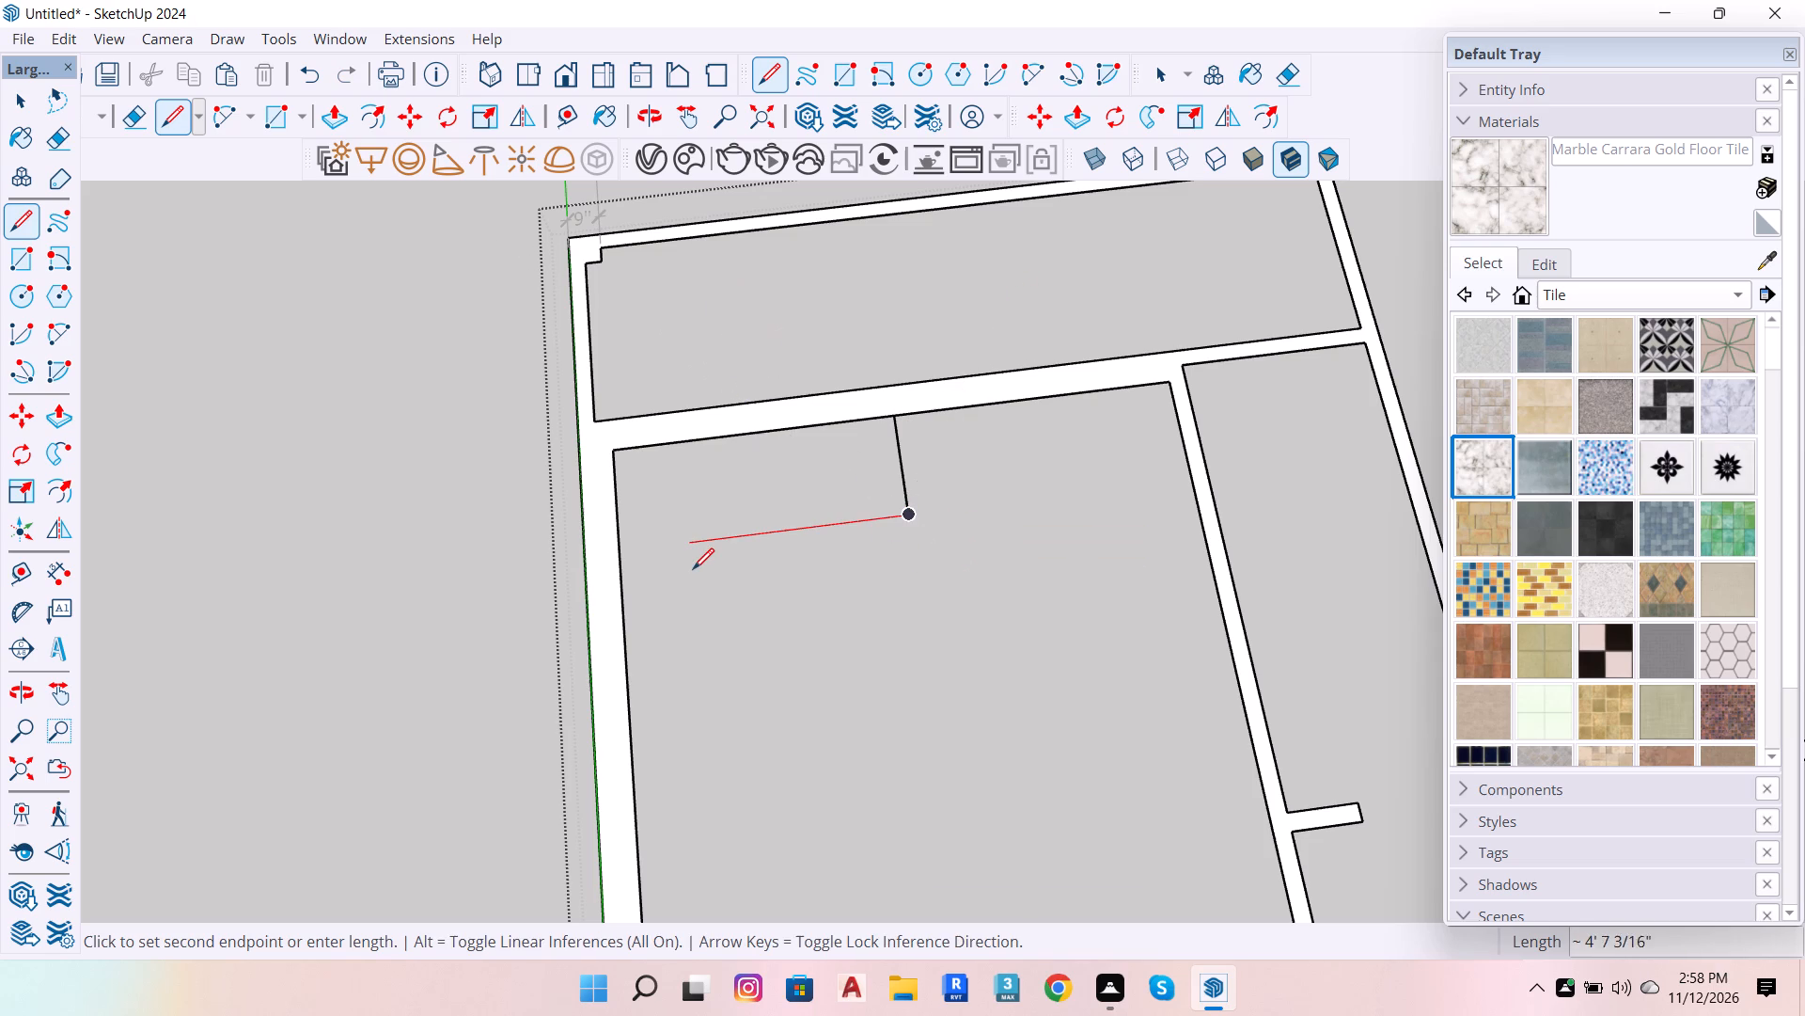
pyautogui.write("2'")
pyautogui.press('Return')
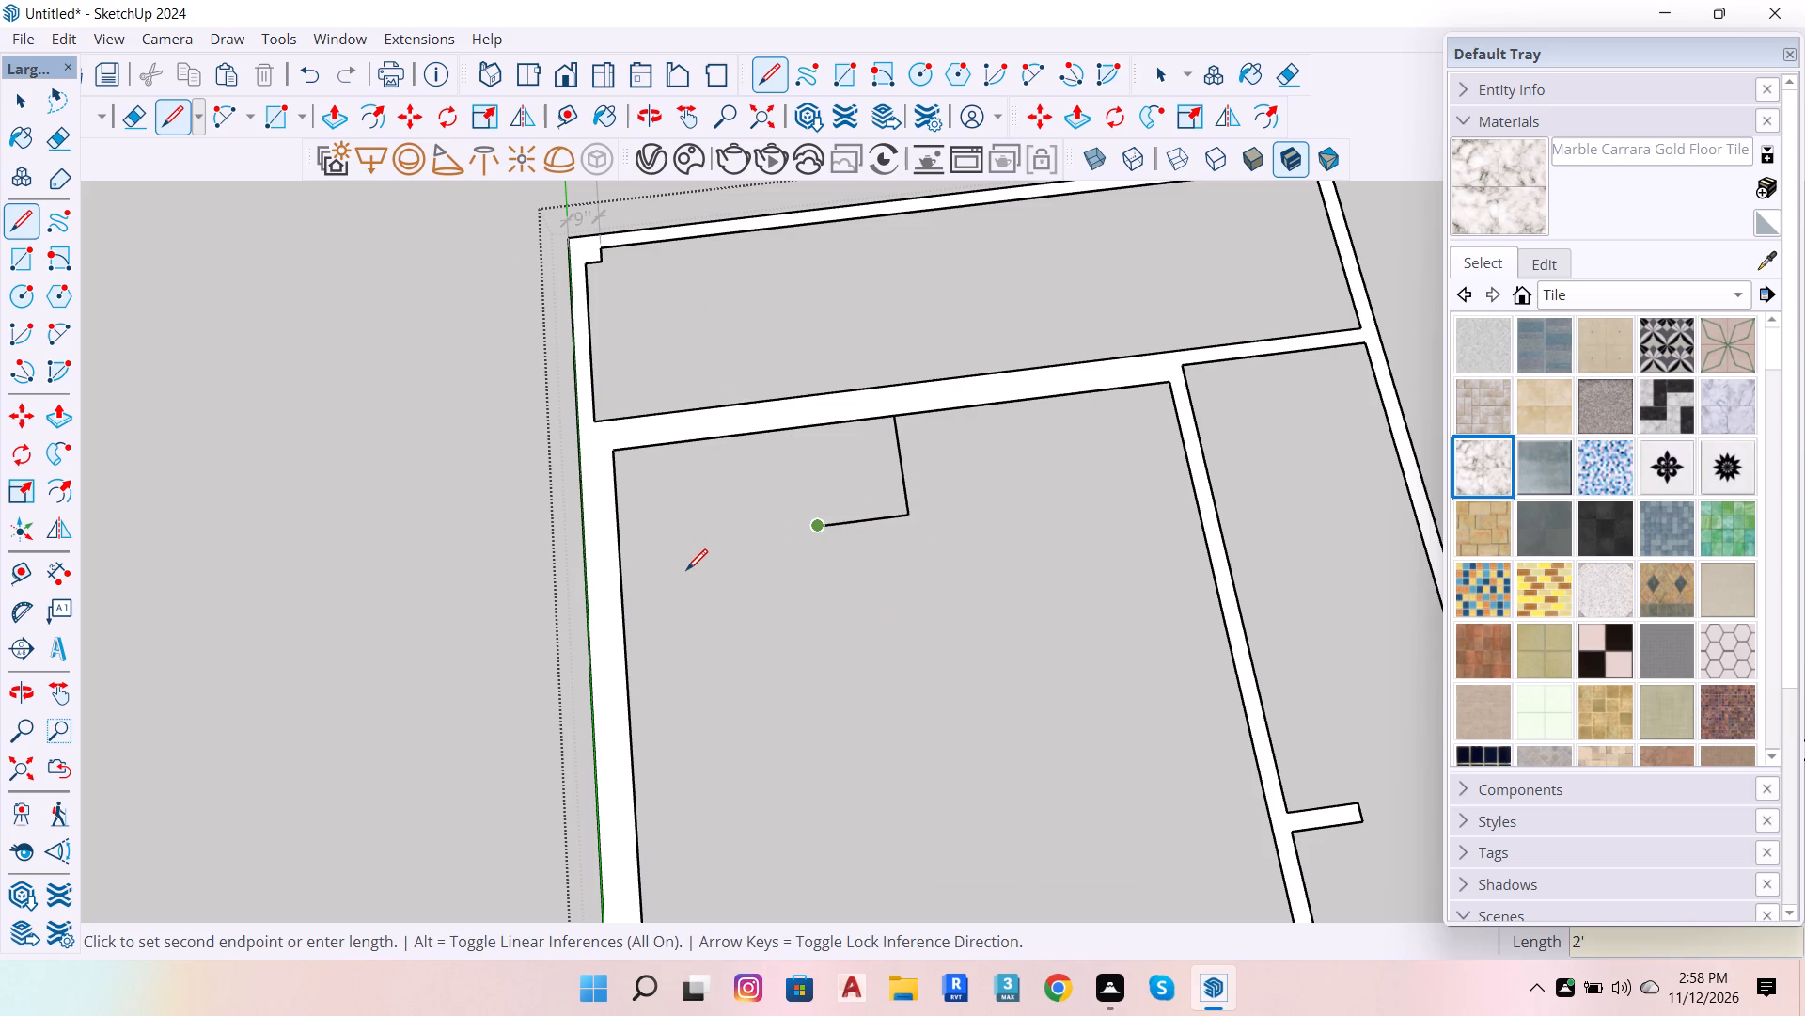
pyautogui.click(815, 431)
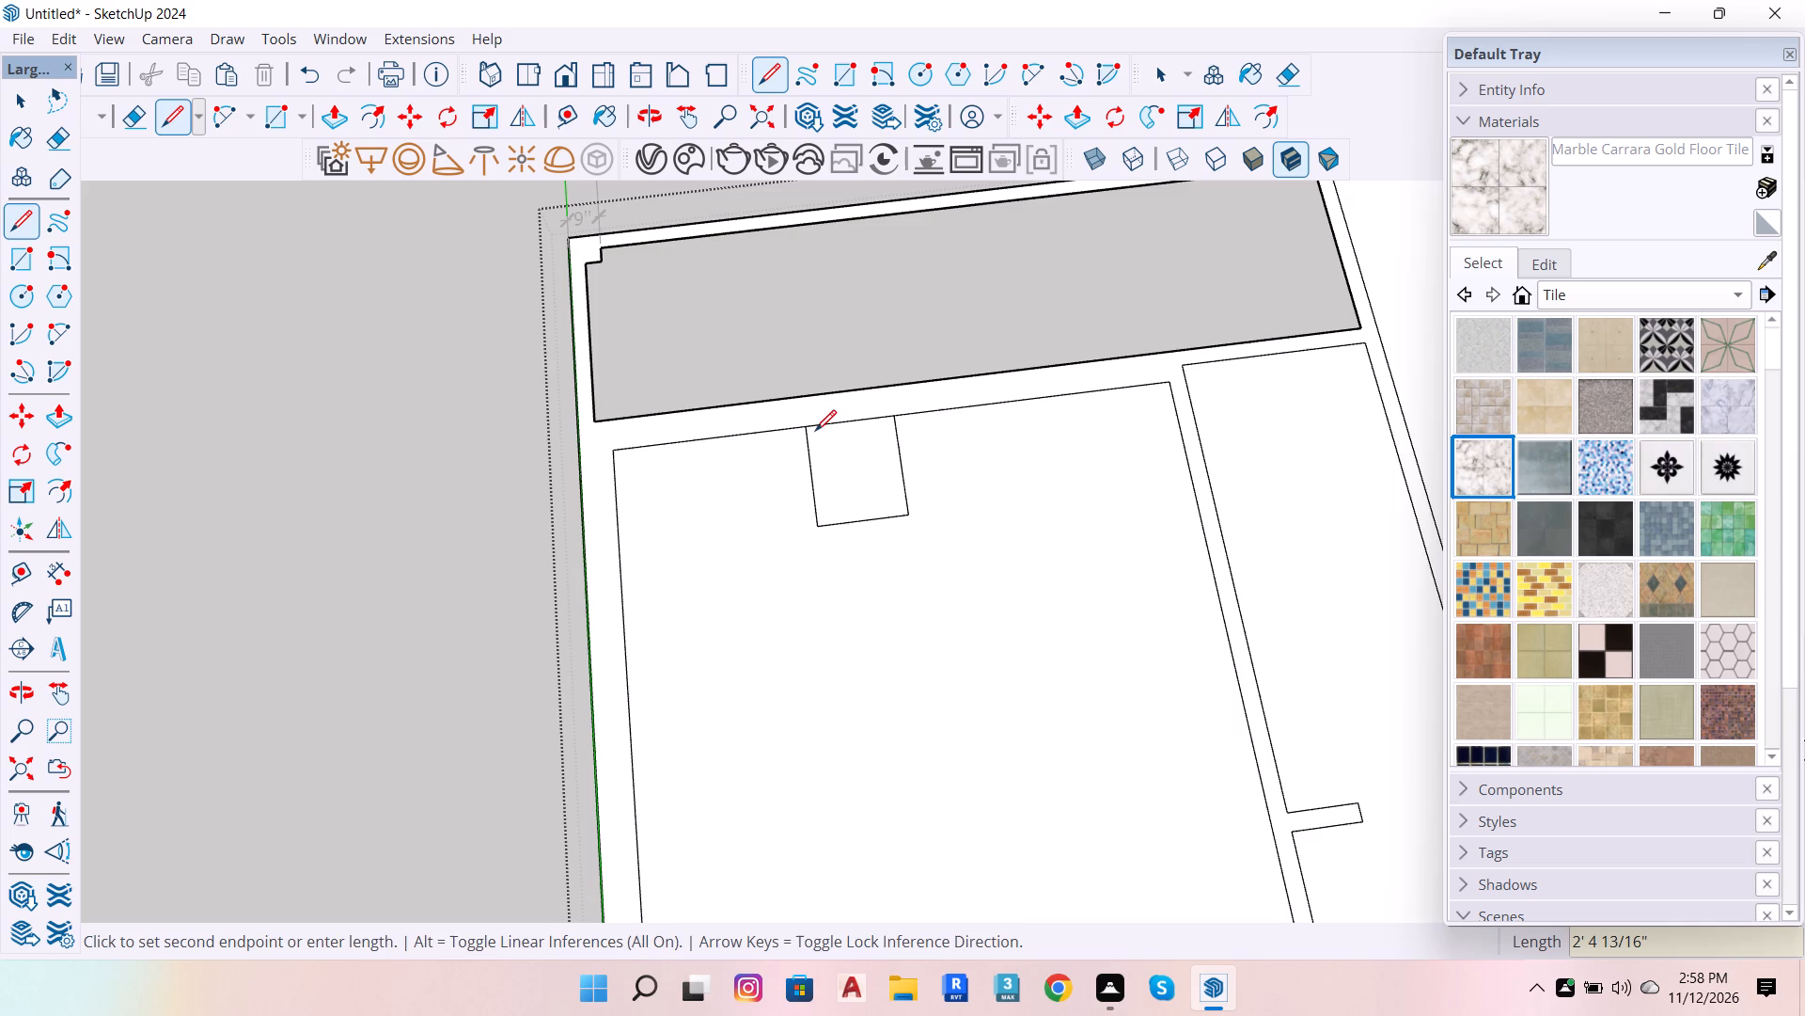
pyautogui.scroll(-5, 932, 418)
pyautogui.scroll(-5, 955, 536)
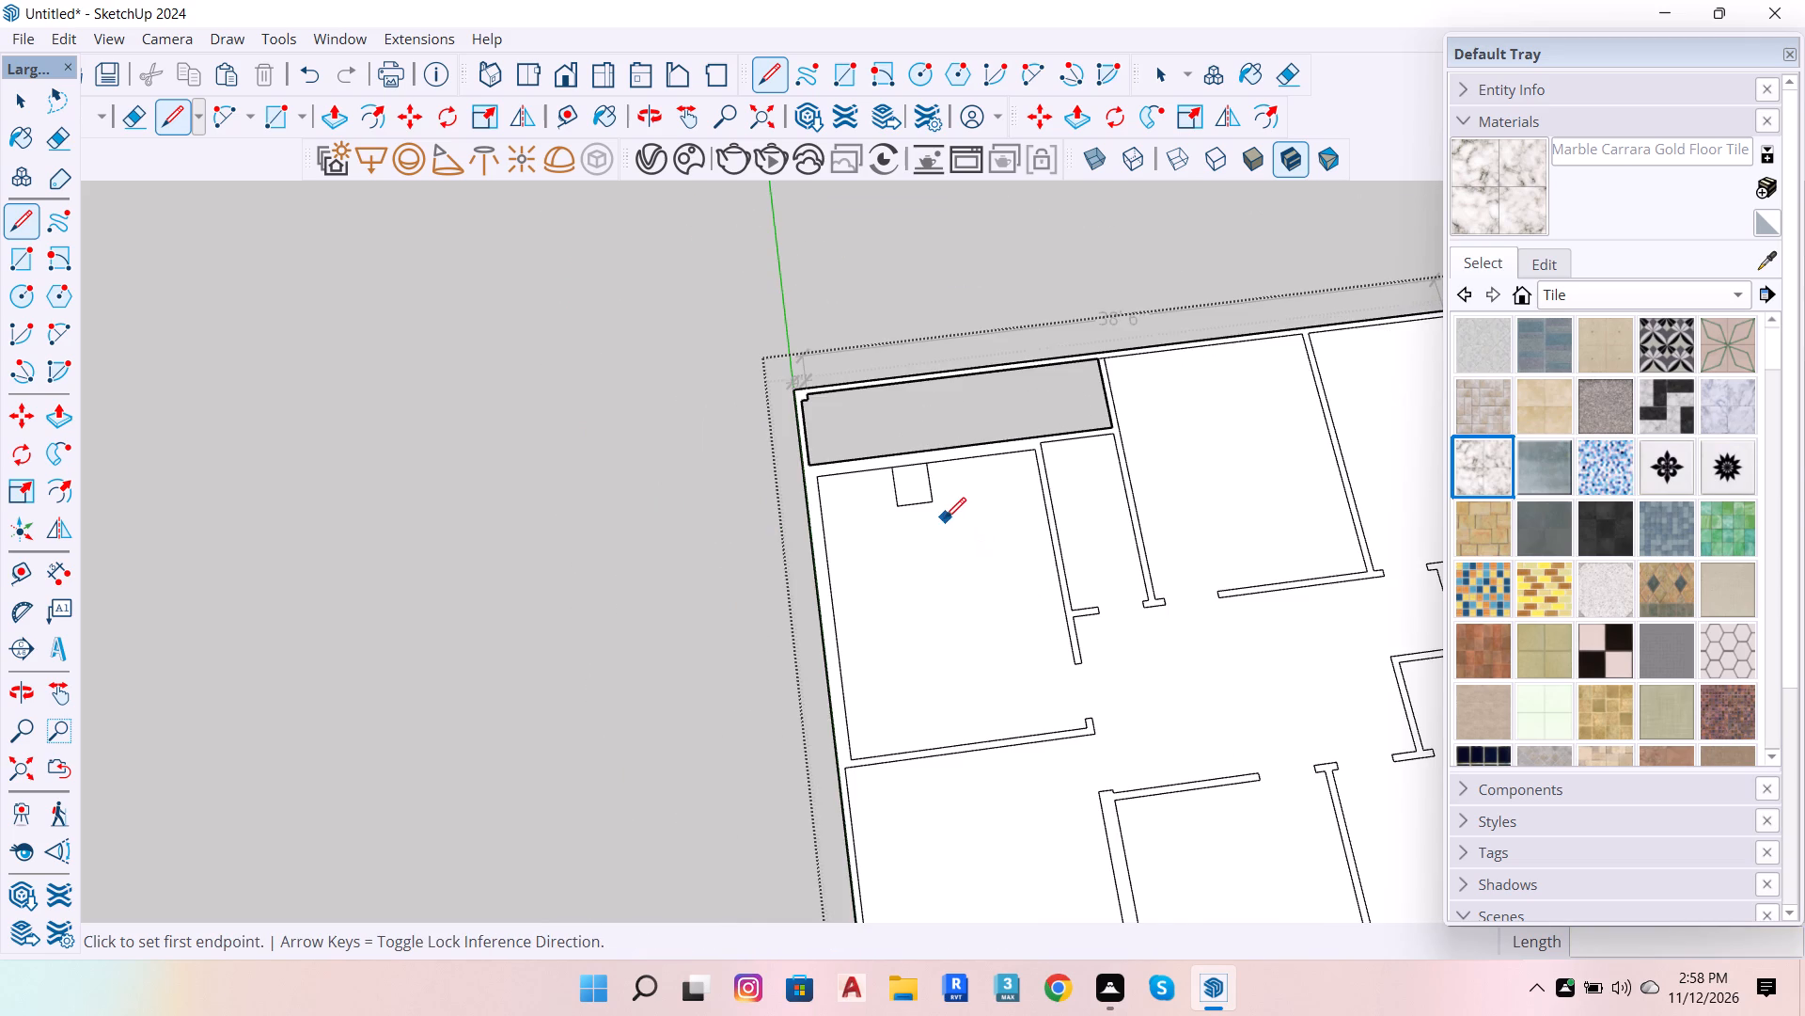
# Erase the outline's midpoint and parallel edges and delete the floor face, keeping only the line 2' from the wall's midpoint.
pyautogui.scroll(5, 945, 518)
pyautogui.press('space')
pyautogui.press('e')
pyautogui.moveTo(926, 466); pyautogui.dragTo(900, 496)
pyautogui.scroll(-5, 916, 548)
pyautogui.press('space')
pyautogui.click(936, 571)
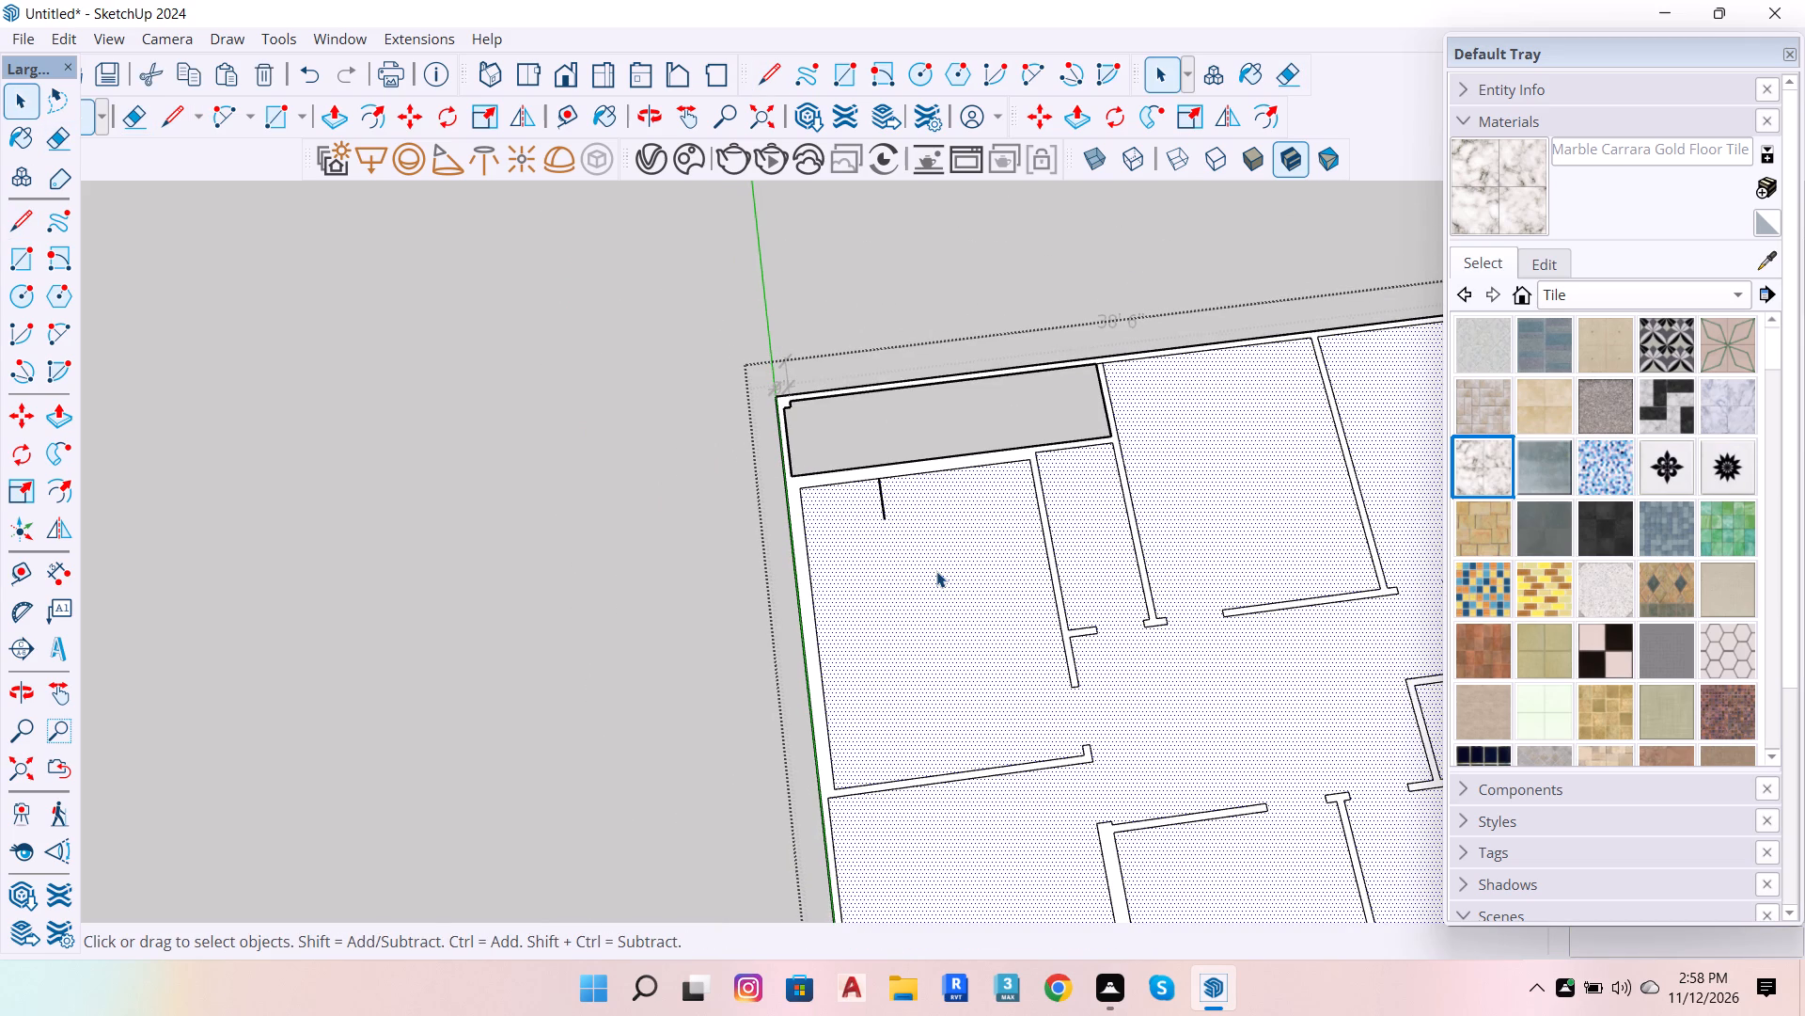
pyautogui.press('Delete')
# Extend the remaining line across the thick wall and draw a second crossing line 3' away to mark the door opening.
pyautogui.scroll(11, 898, 459)
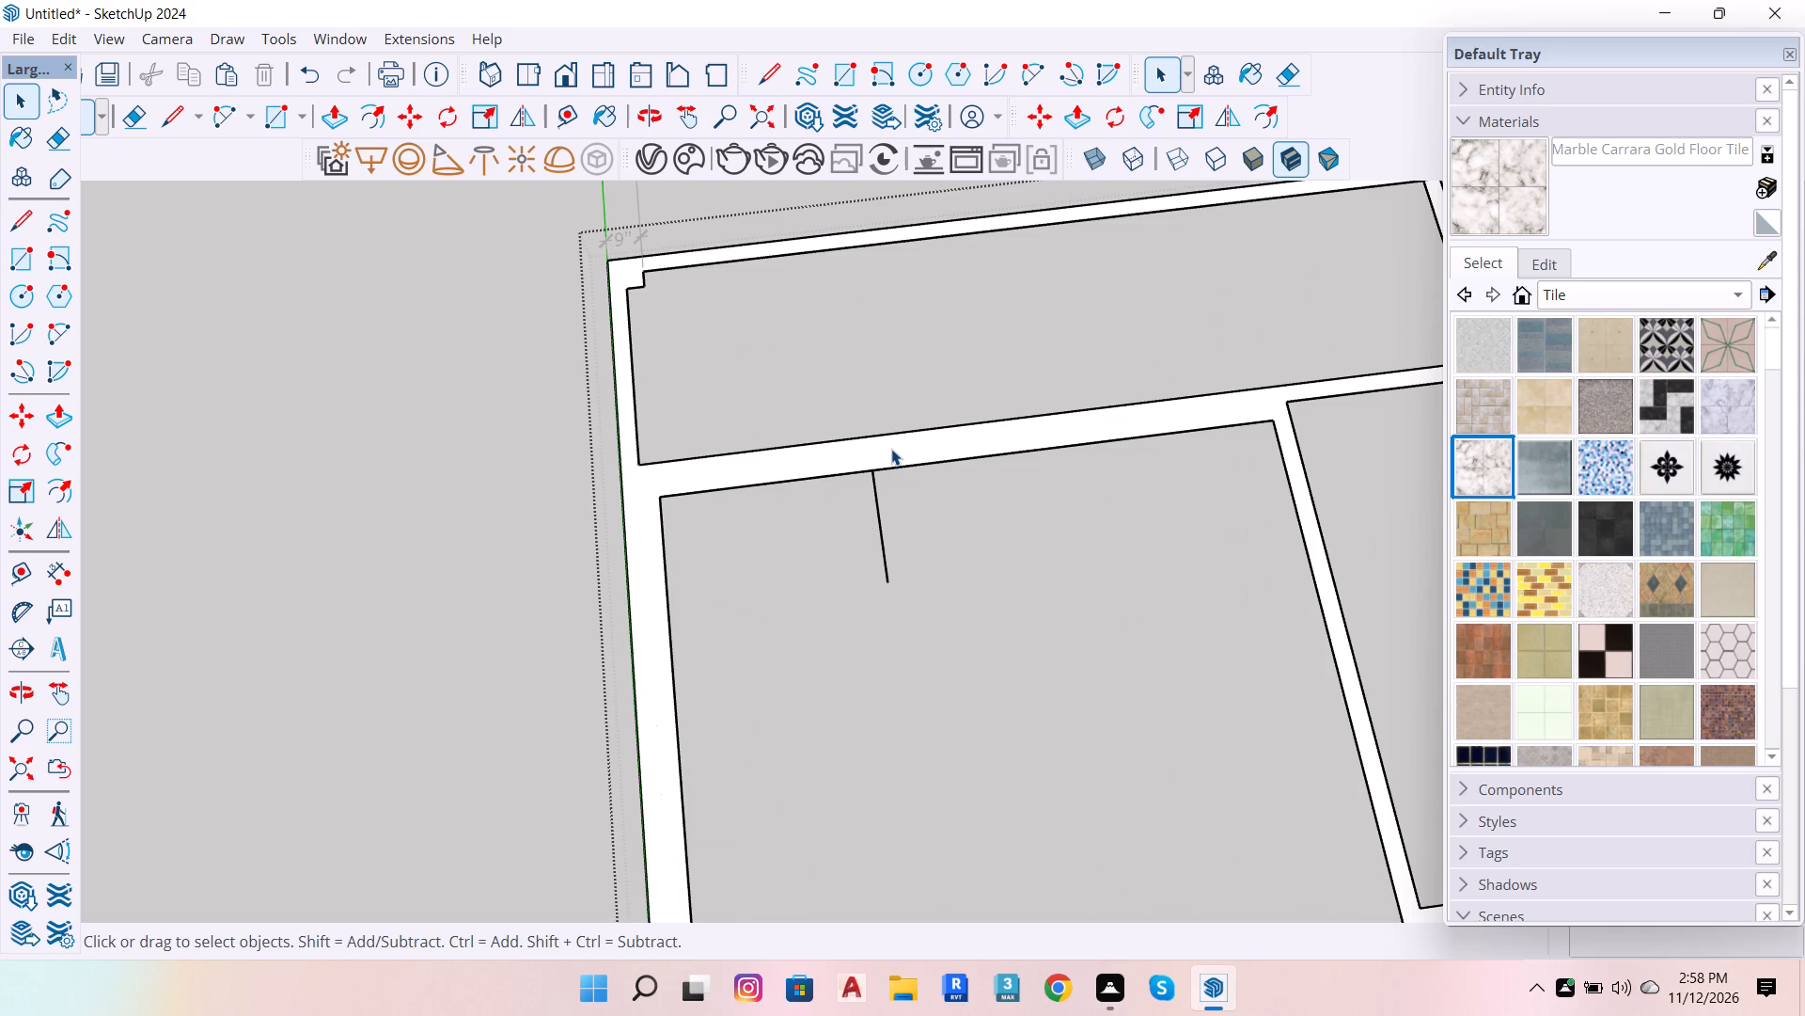
pyautogui.press('l')
pyautogui.click(871, 468)
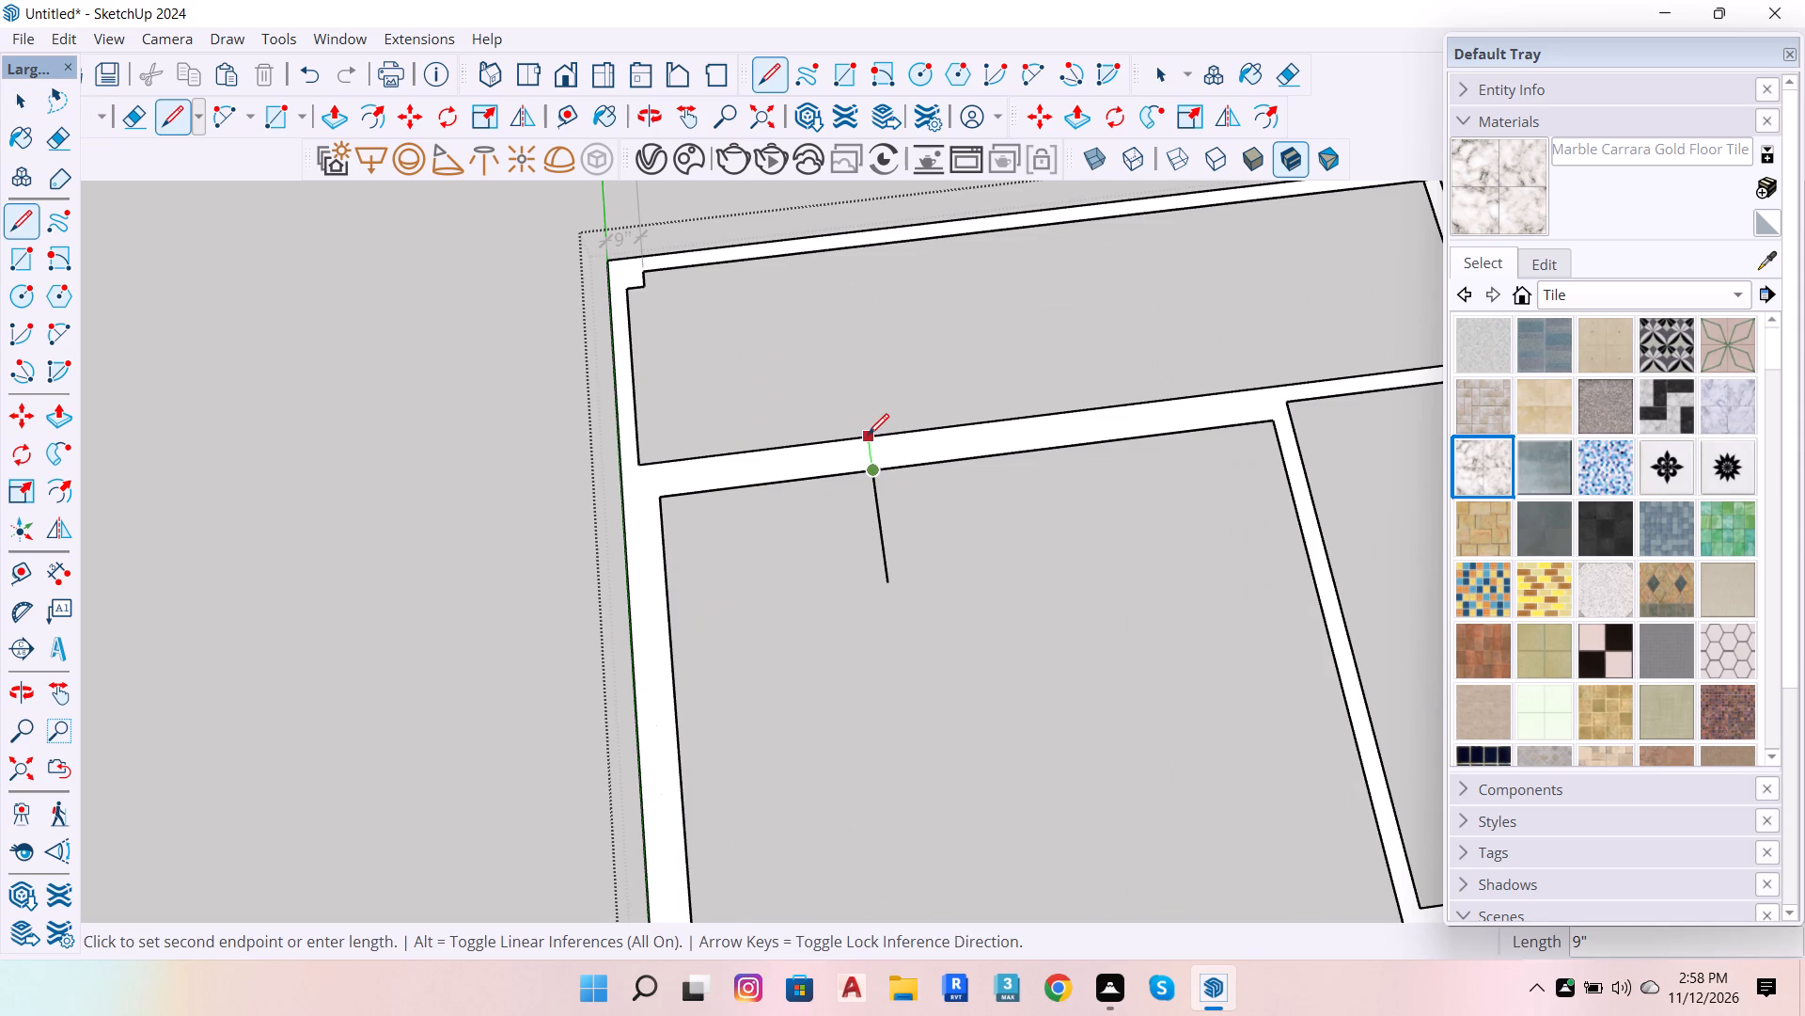
pyautogui.click(868, 435)
pyautogui.press('space')
pyautogui.press('l')
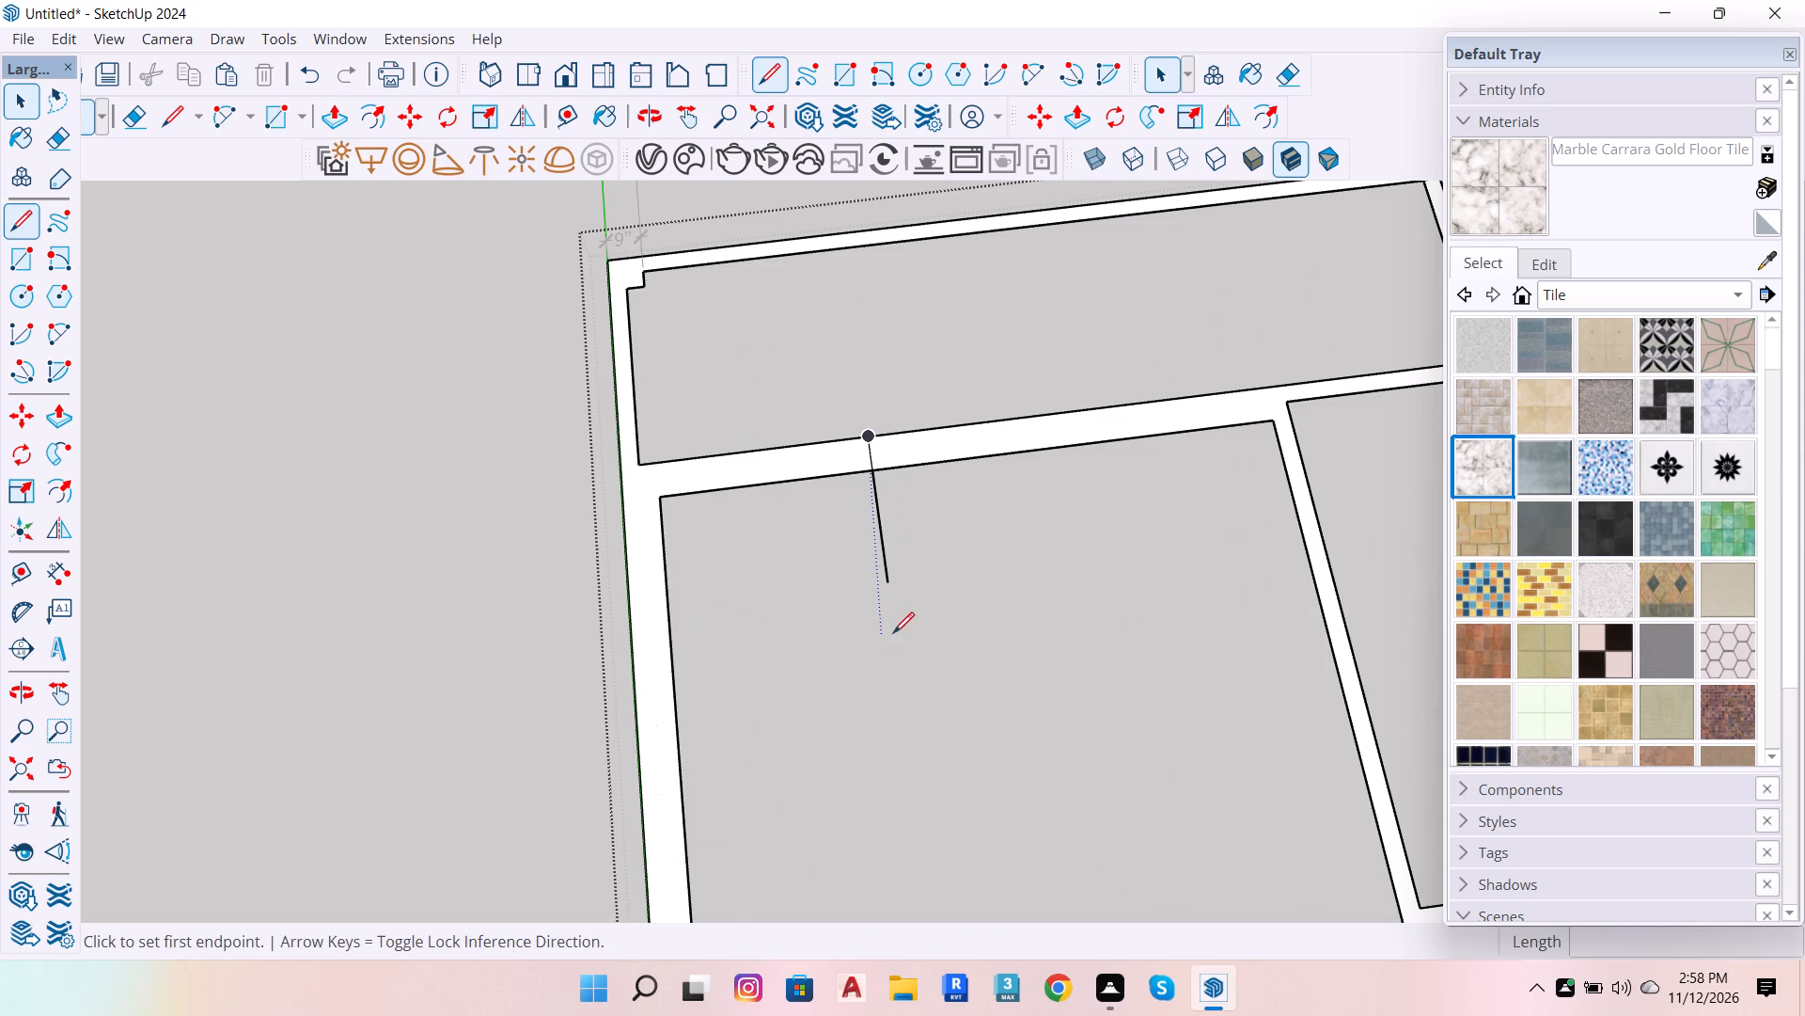
pyautogui.click(893, 582)
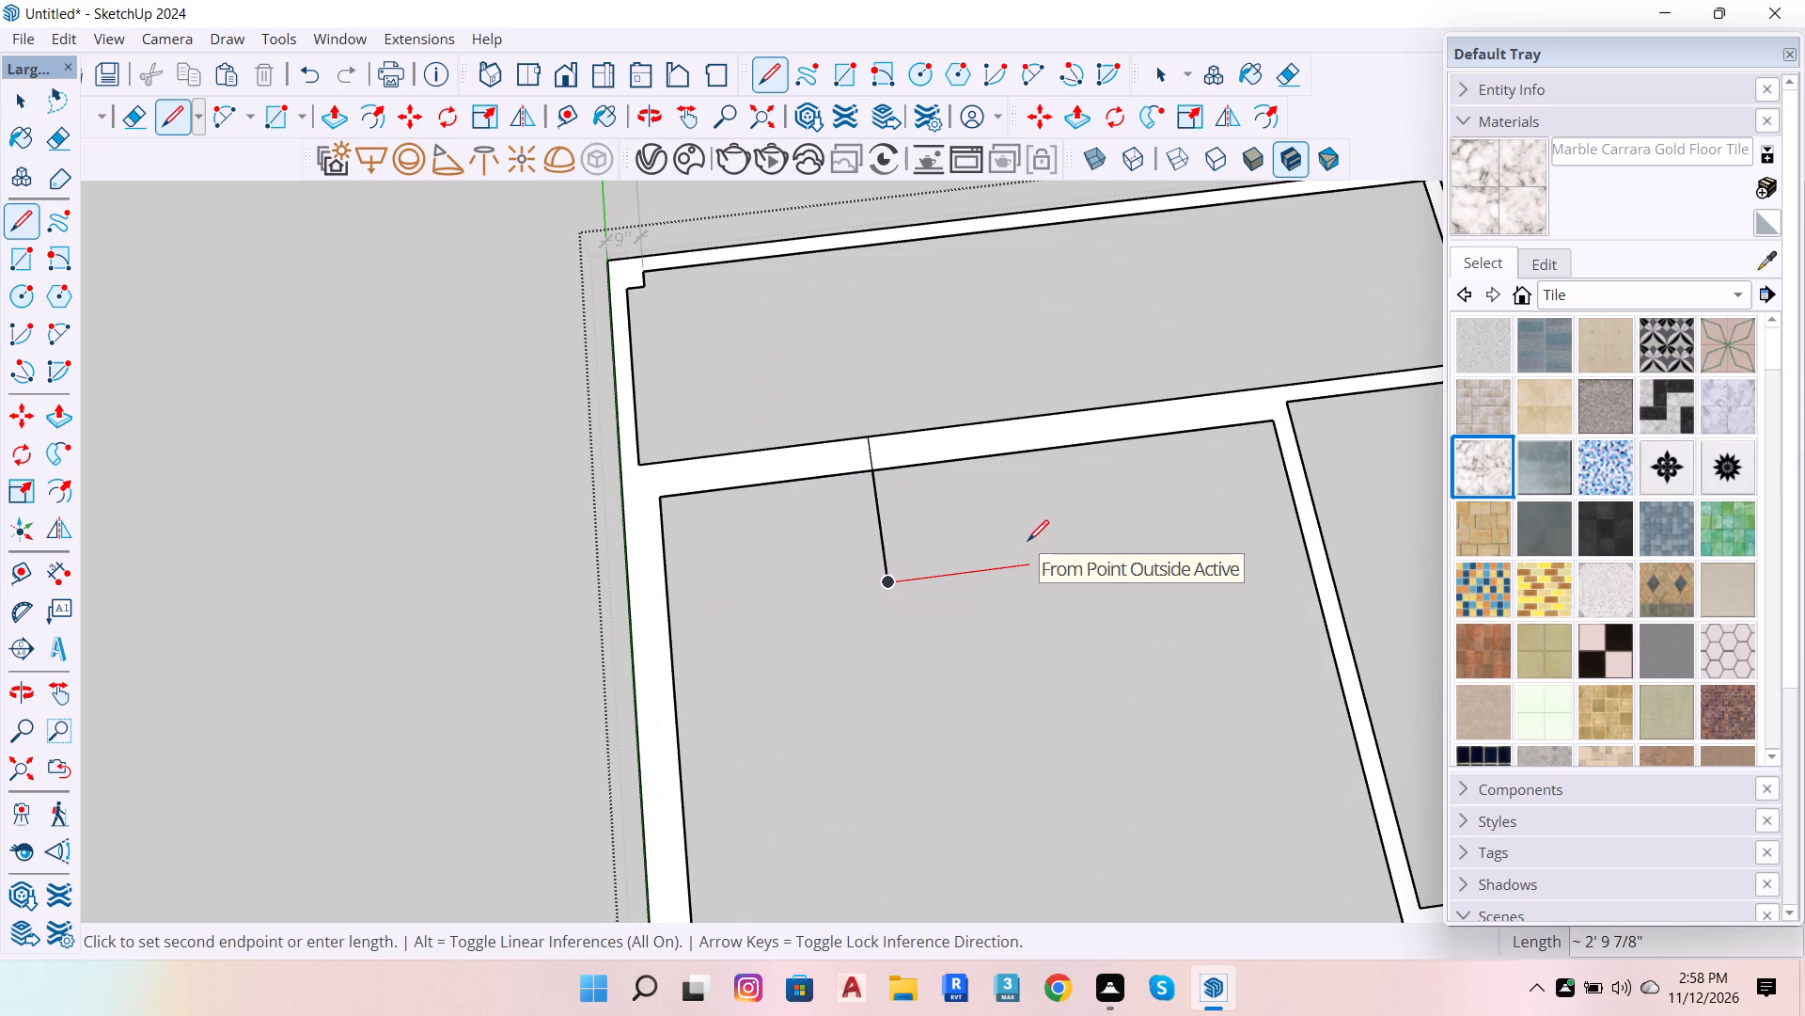
pyautogui.write("3'")
pyautogui.press('Return')
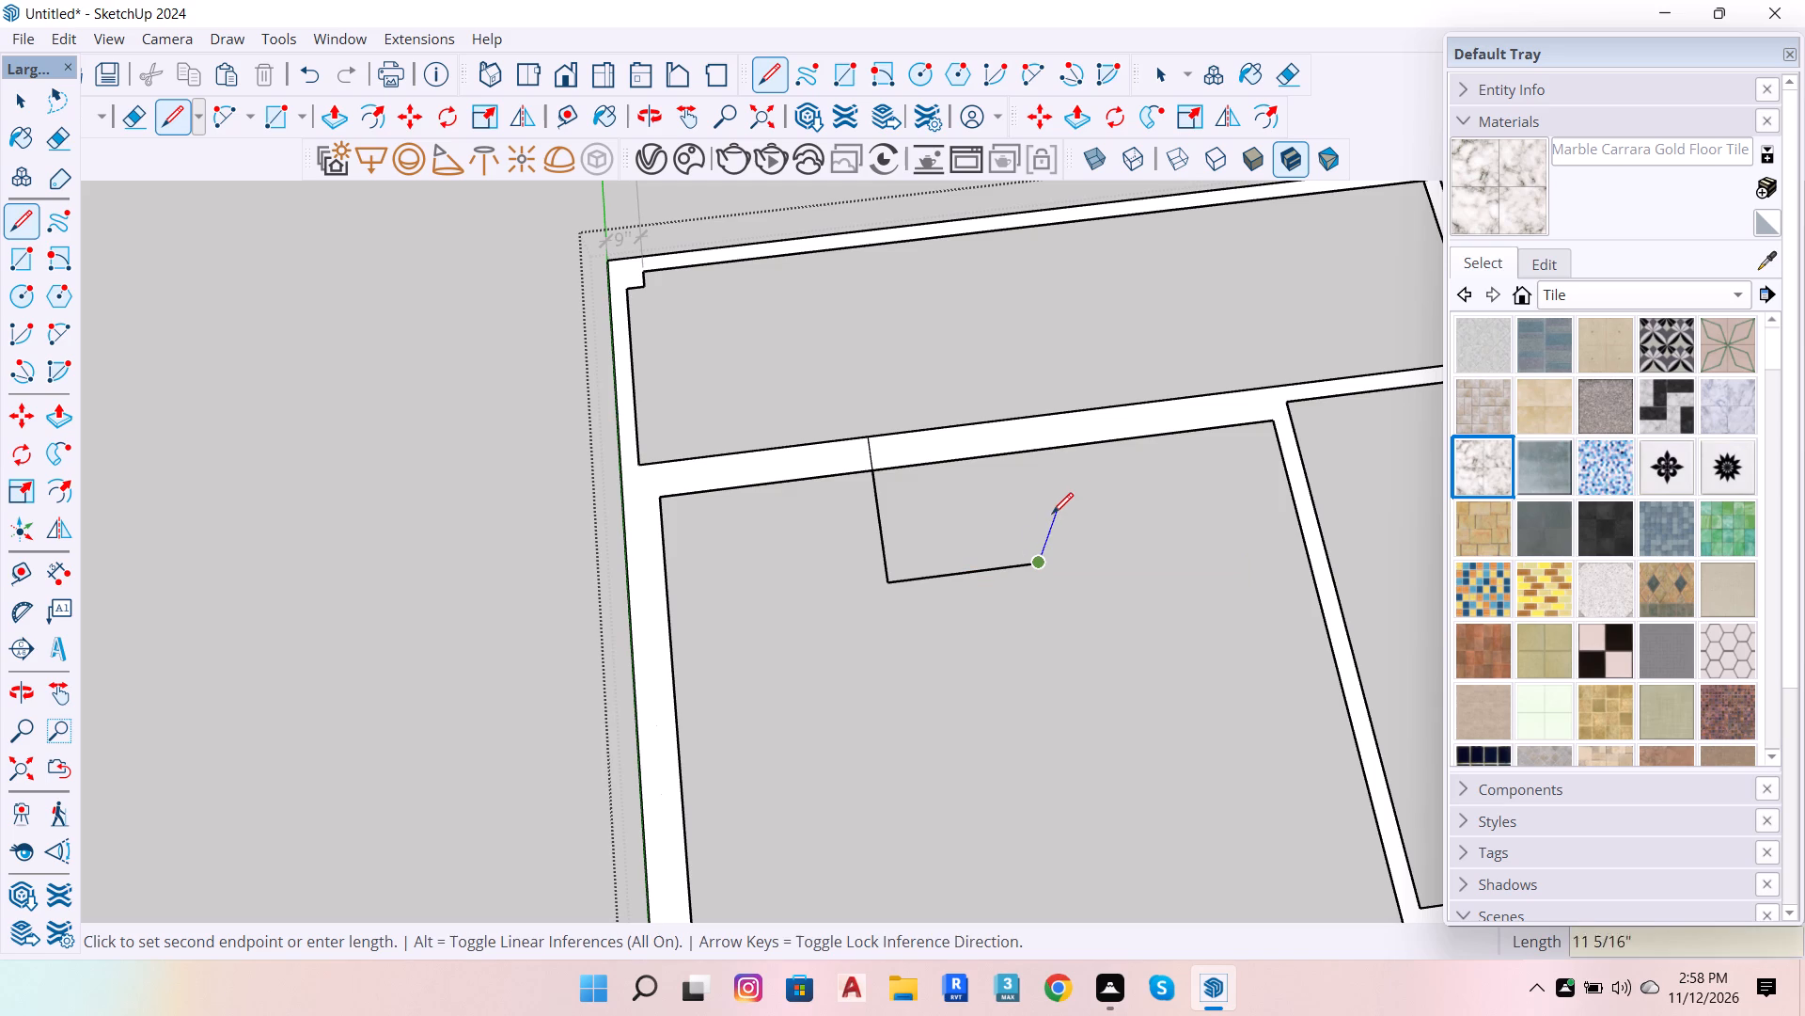
pyautogui.click(1010, 421)
# Cut the 3' door opening out of the thick wall and erase the leftover construction lines.
pyautogui.press('space')
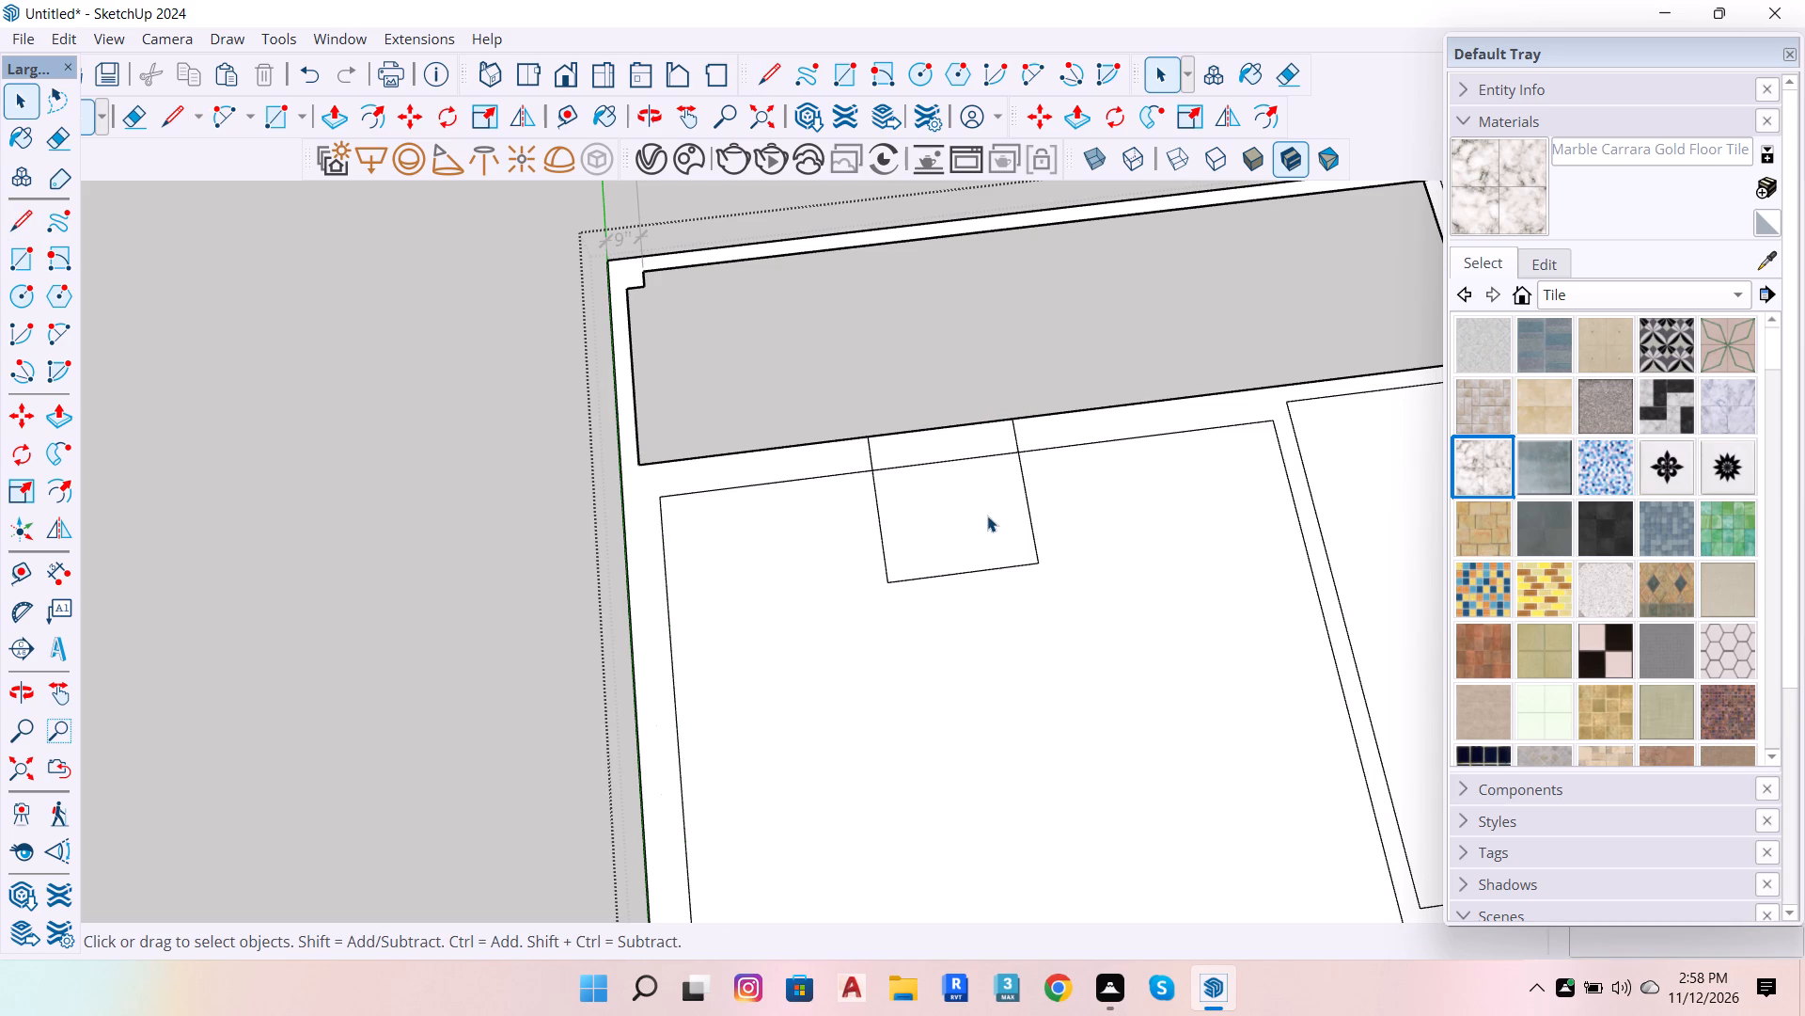
pyautogui.press('e')
pyautogui.moveTo(958, 418); pyautogui.dragTo(1075, 525)
pyautogui.scroll(-15, 994, 595)
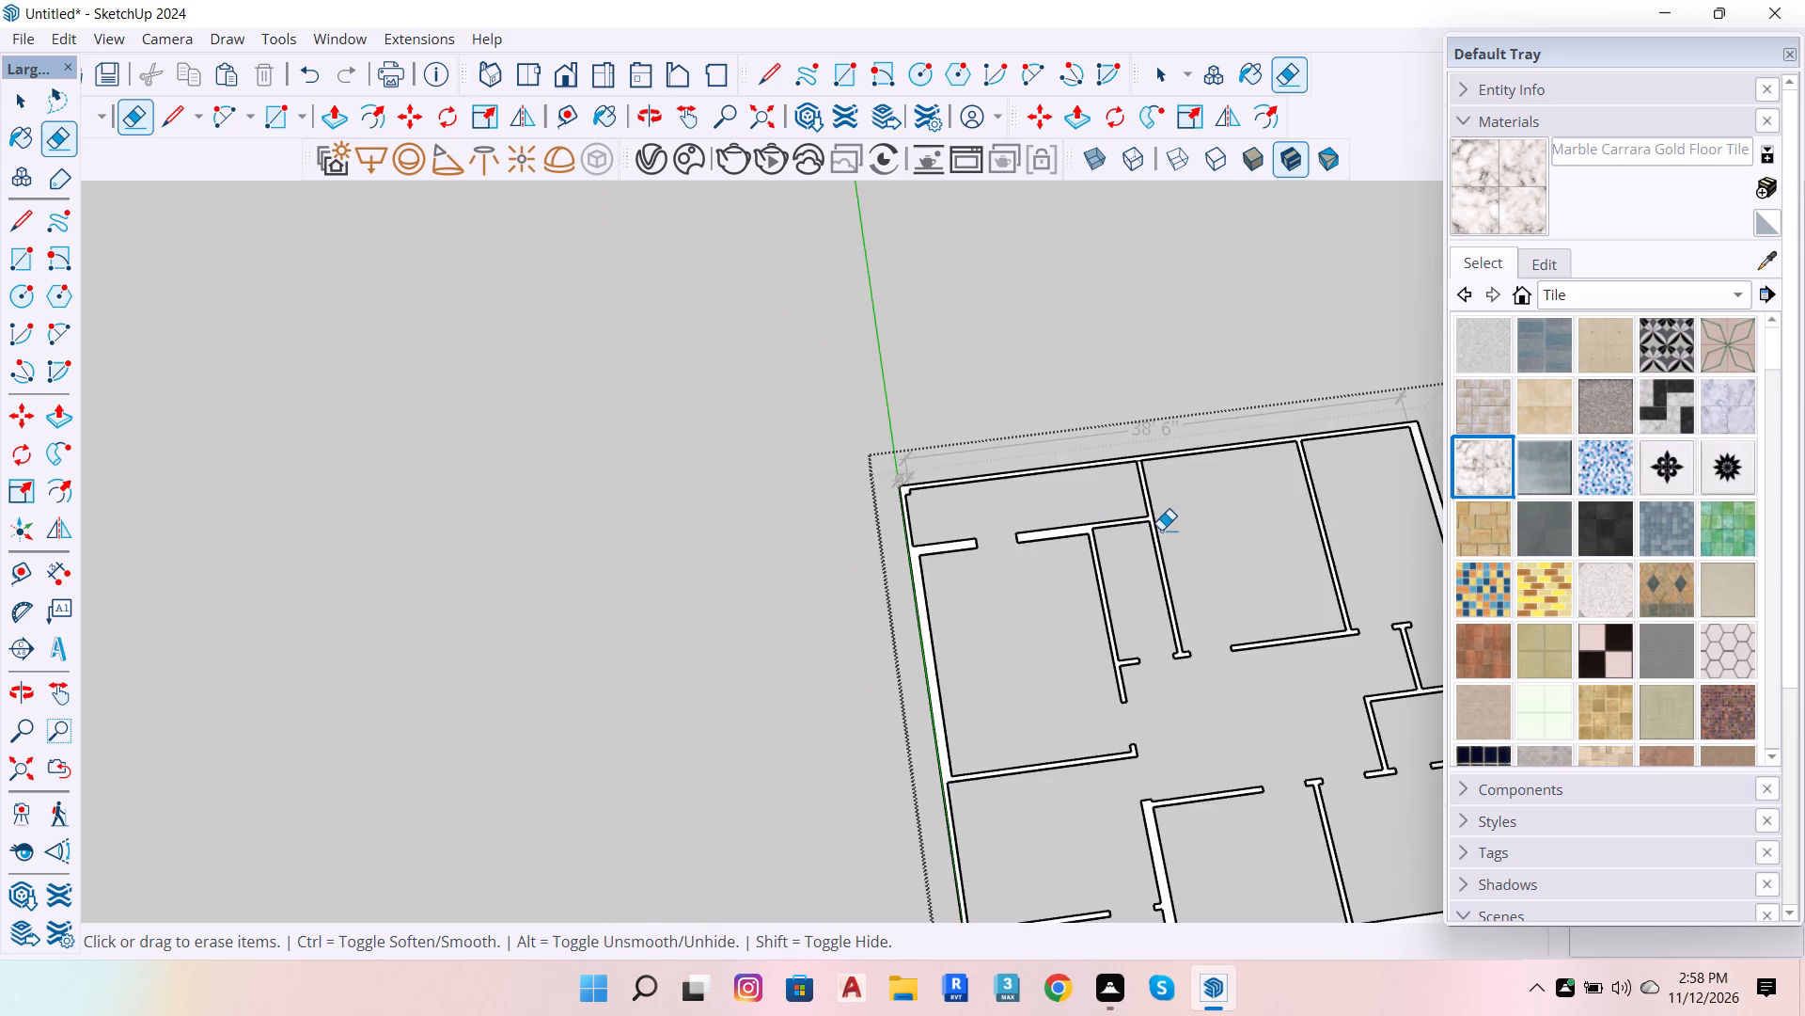
pyautogui.scroll(-7, 1163, 528)
pyautogui.scroll(-6, 974, 605)
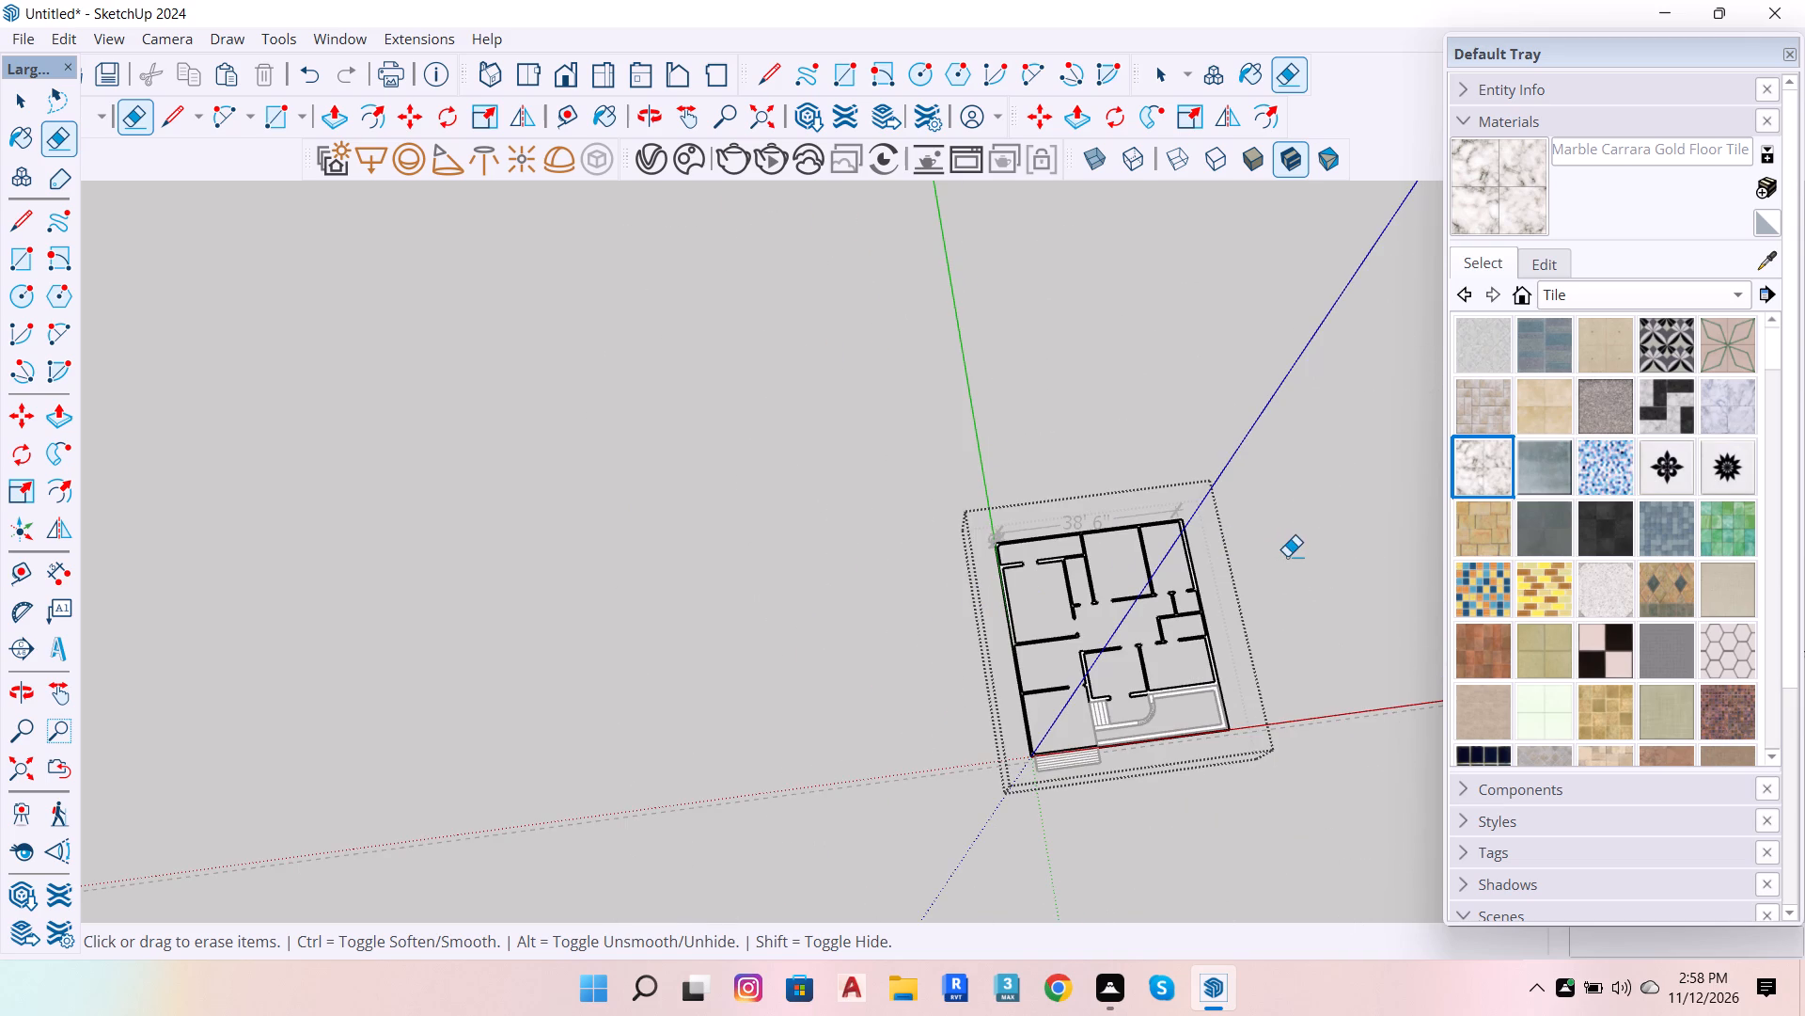
pyautogui.press('space')
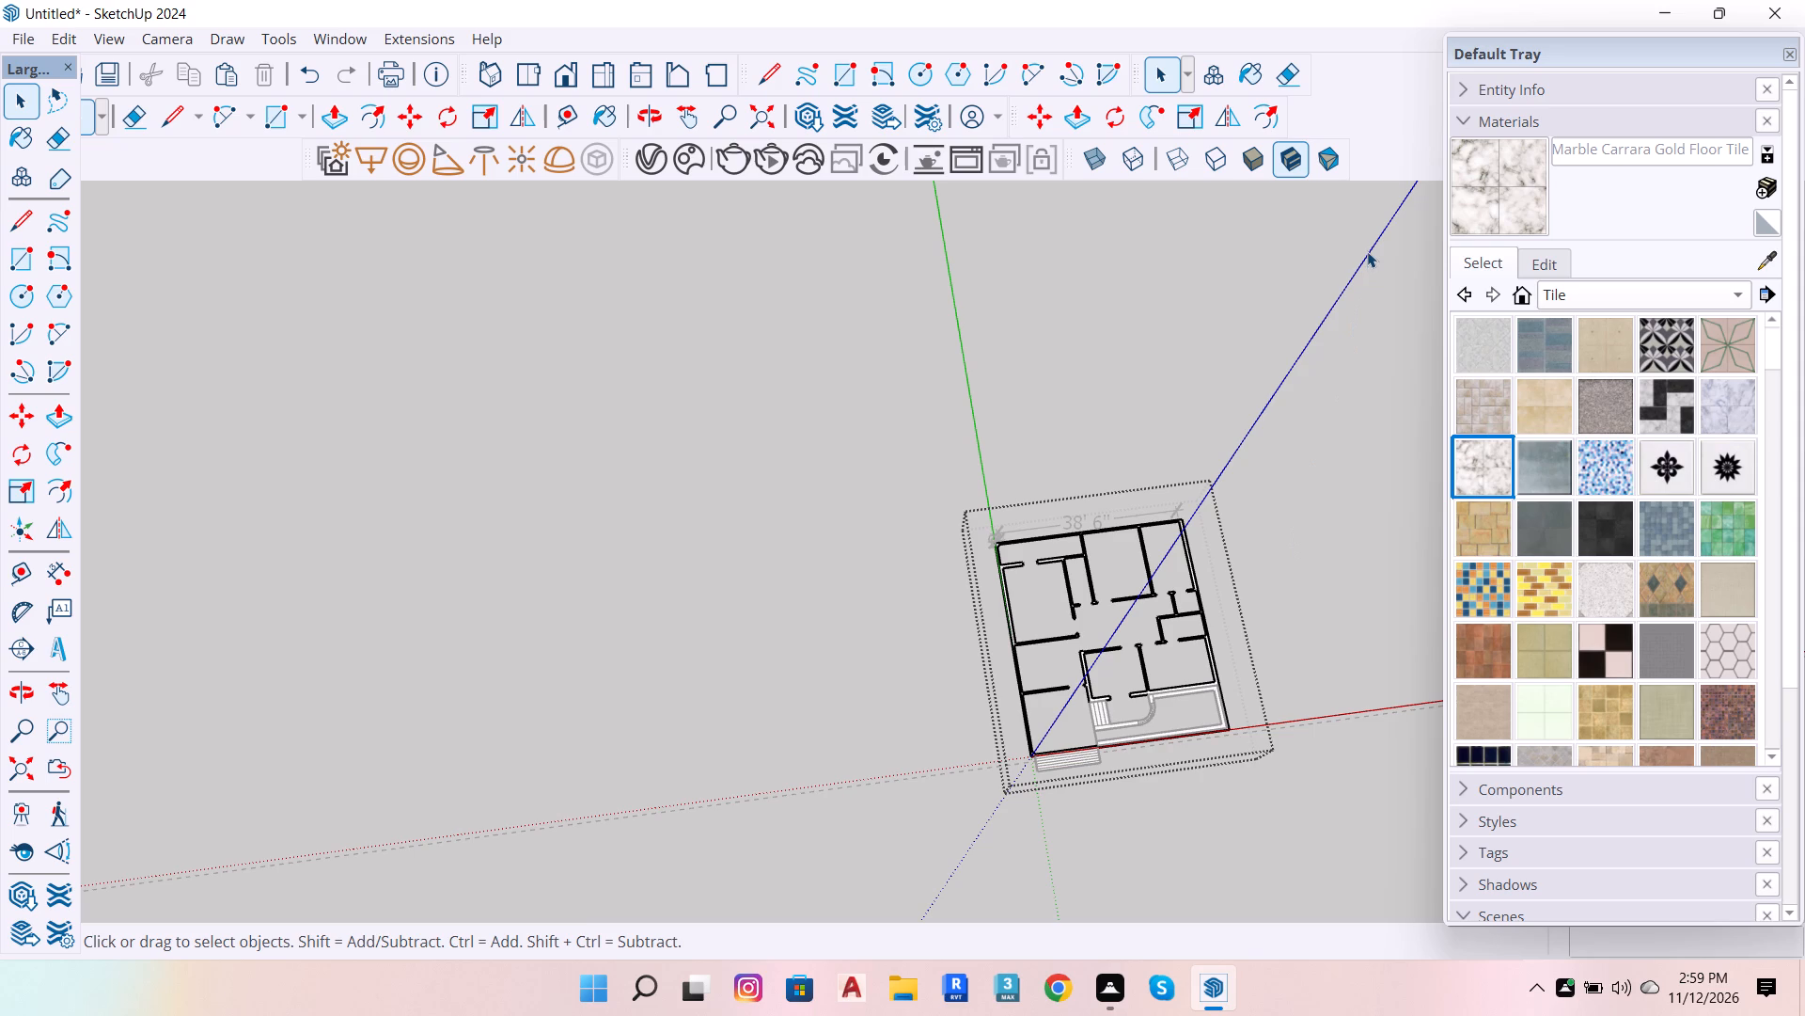
# Dimension the short wall piece between the large room's outer wall and the new door opening.
pyautogui.scroll(-6, 1344, 156)
pyautogui.scroll(16, 1189, 505)
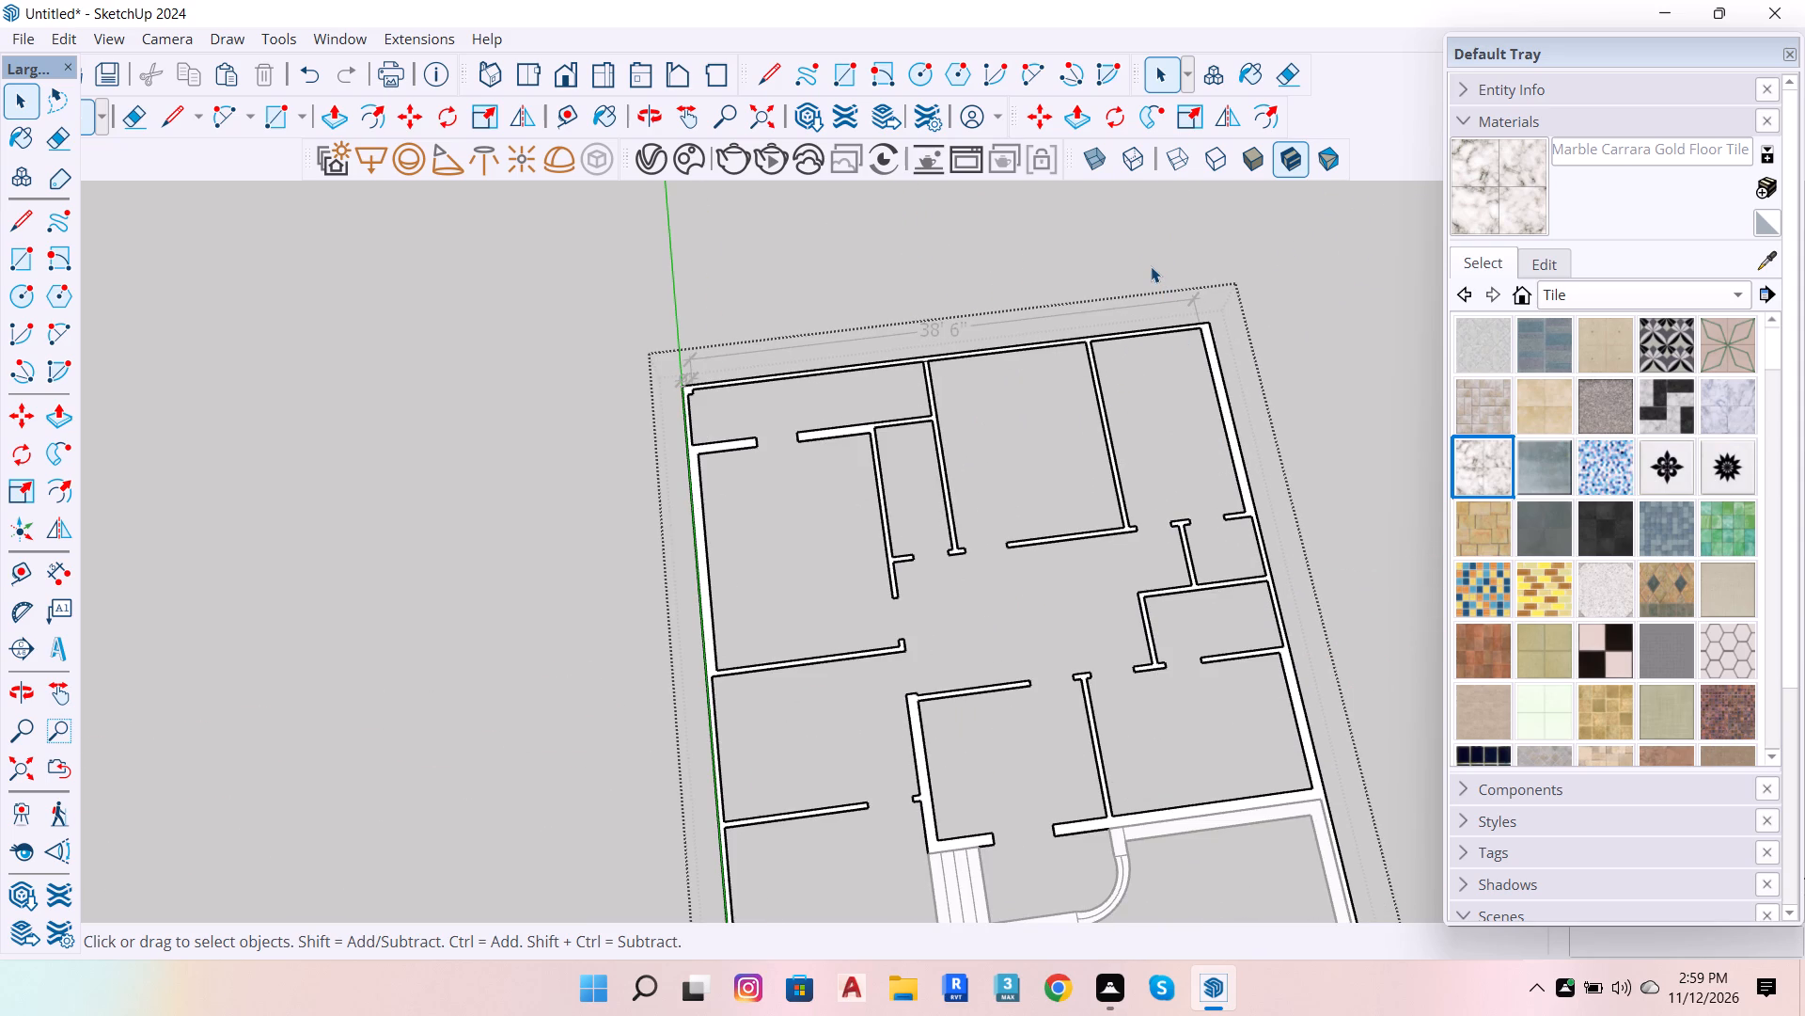
pyautogui.scroll(12, 880, 552)
pyautogui.scroll(8, 681, 395)
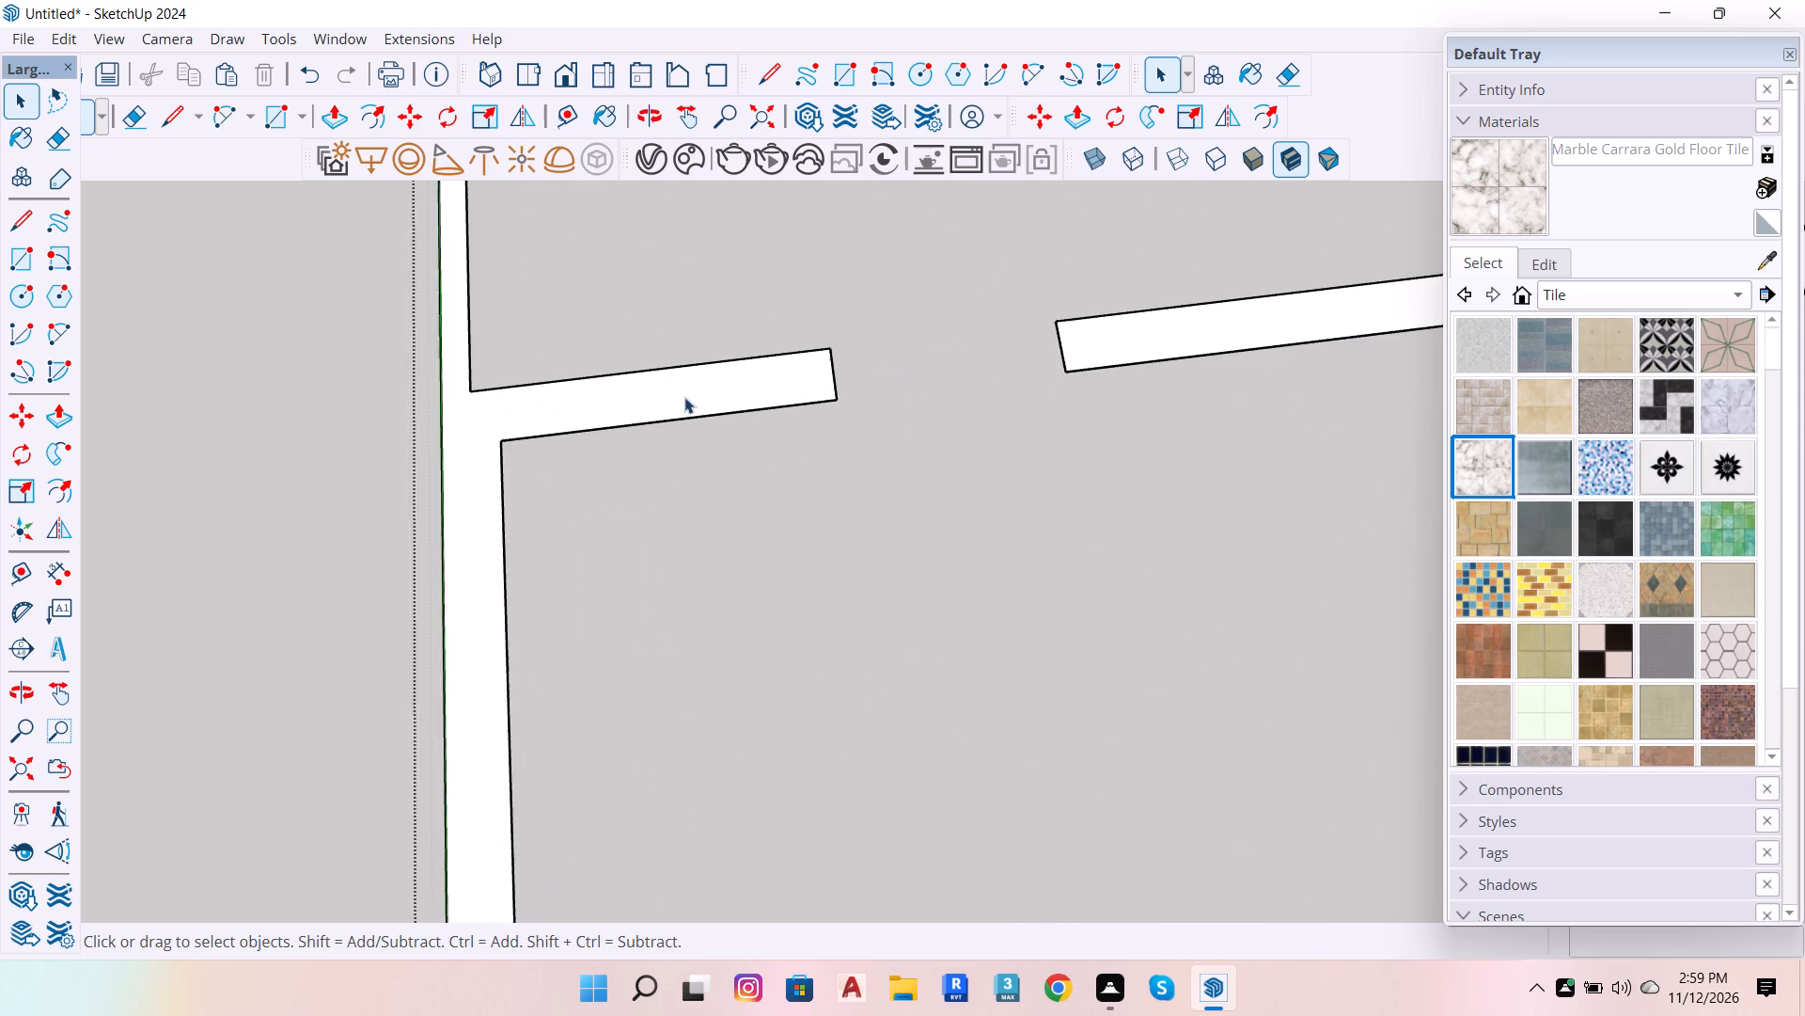
pyautogui.click(52, 580)
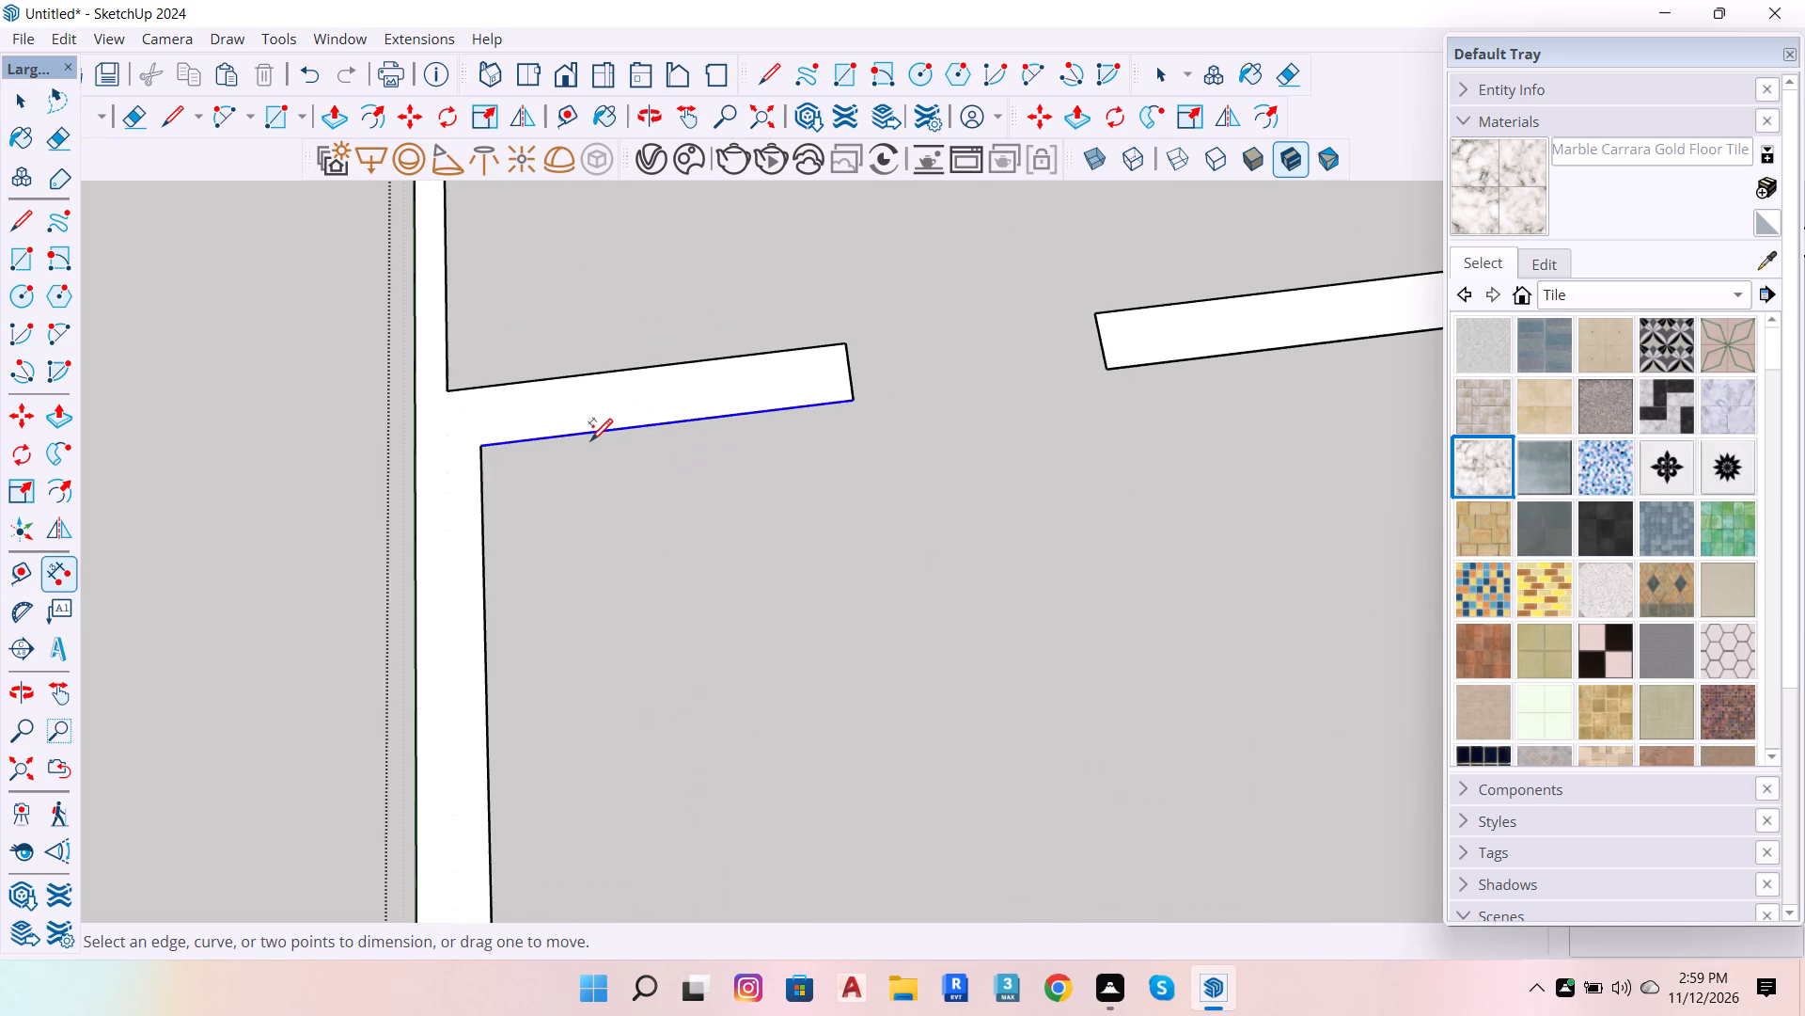
pyautogui.click(590, 433)
pyautogui.click(599, 510)
# Dimension the longer wall piece between the new door opening and the partition.
pyautogui.scroll(-4, 856, 520)
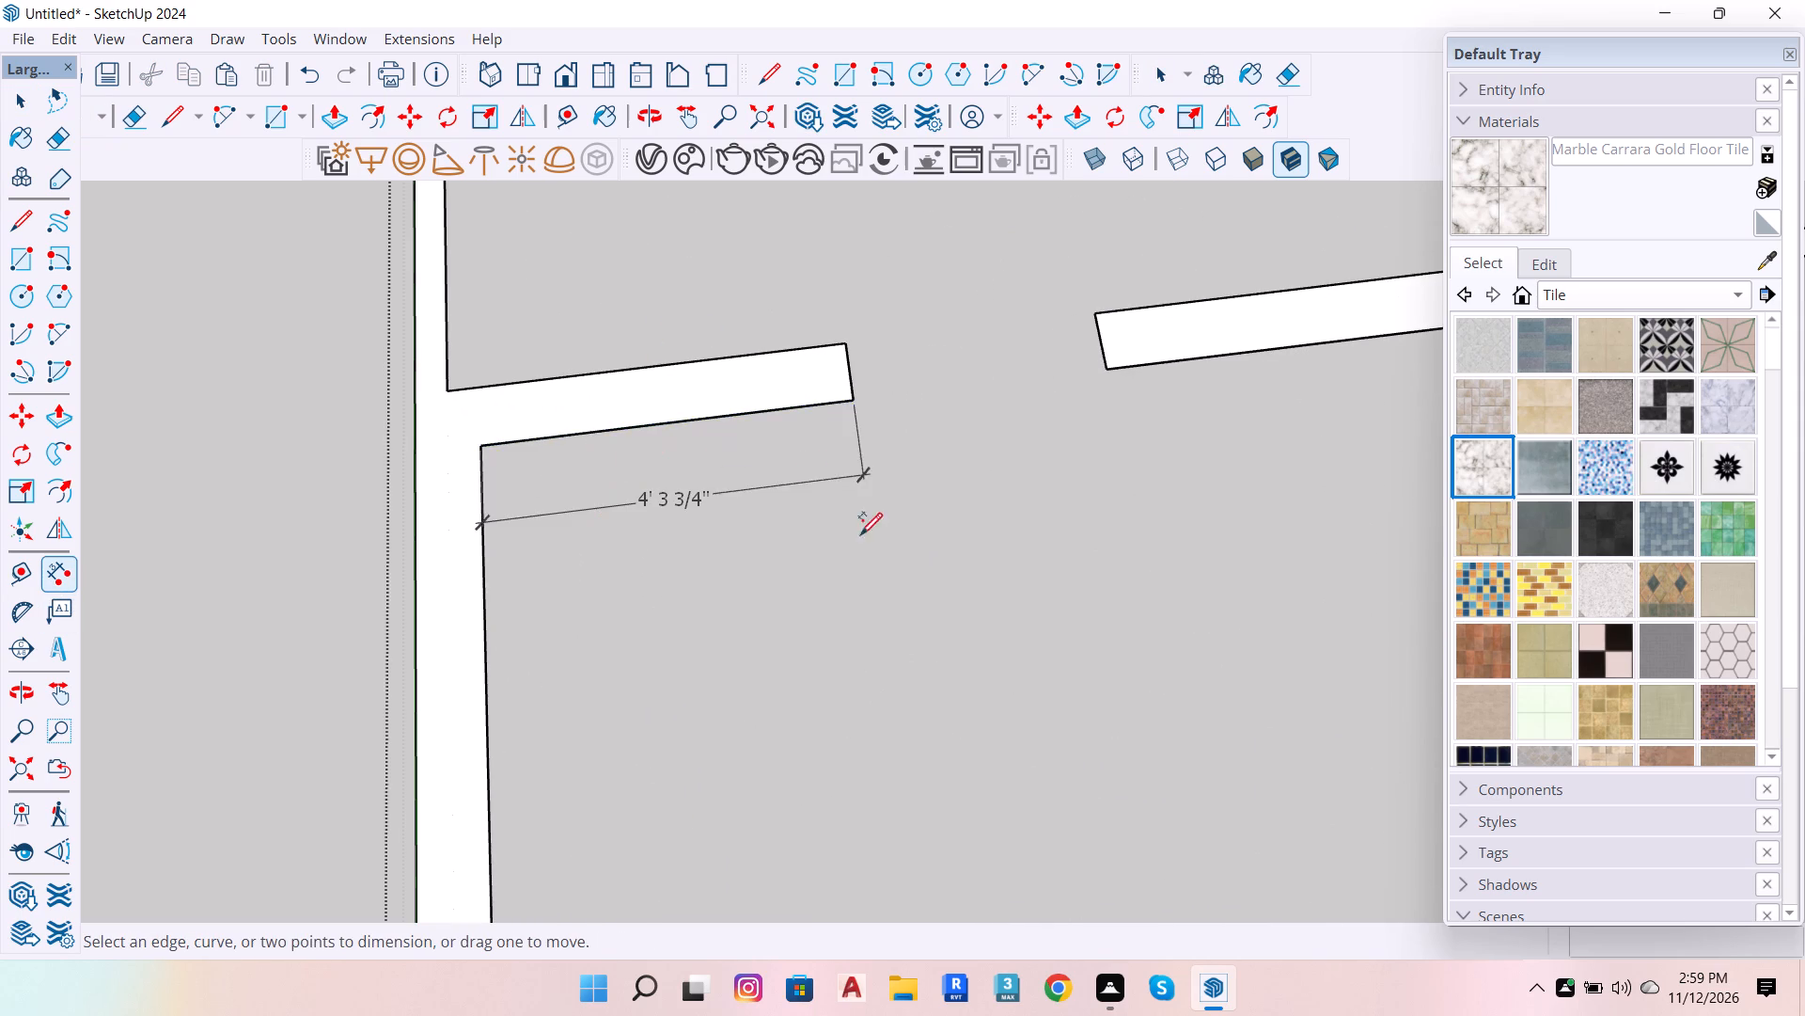
pyautogui.scroll(-2, 860, 533)
pyautogui.click(1189, 410)
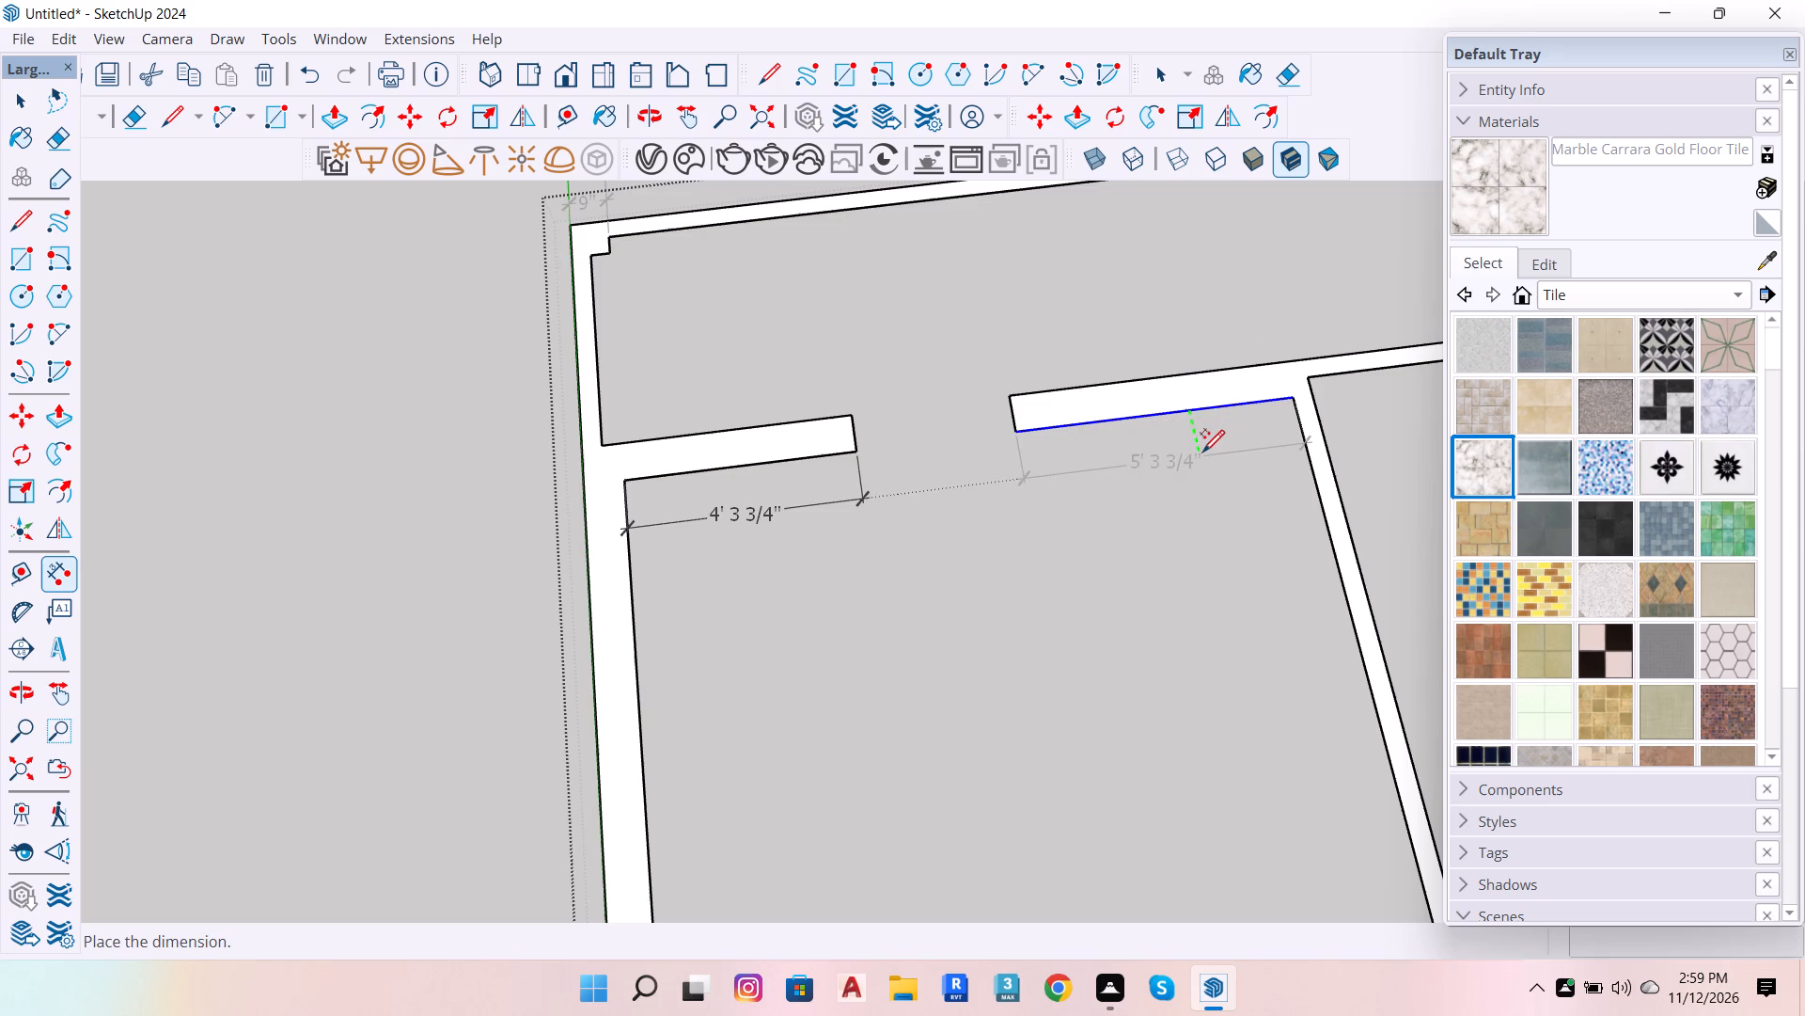
pyautogui.click(1202, 451)
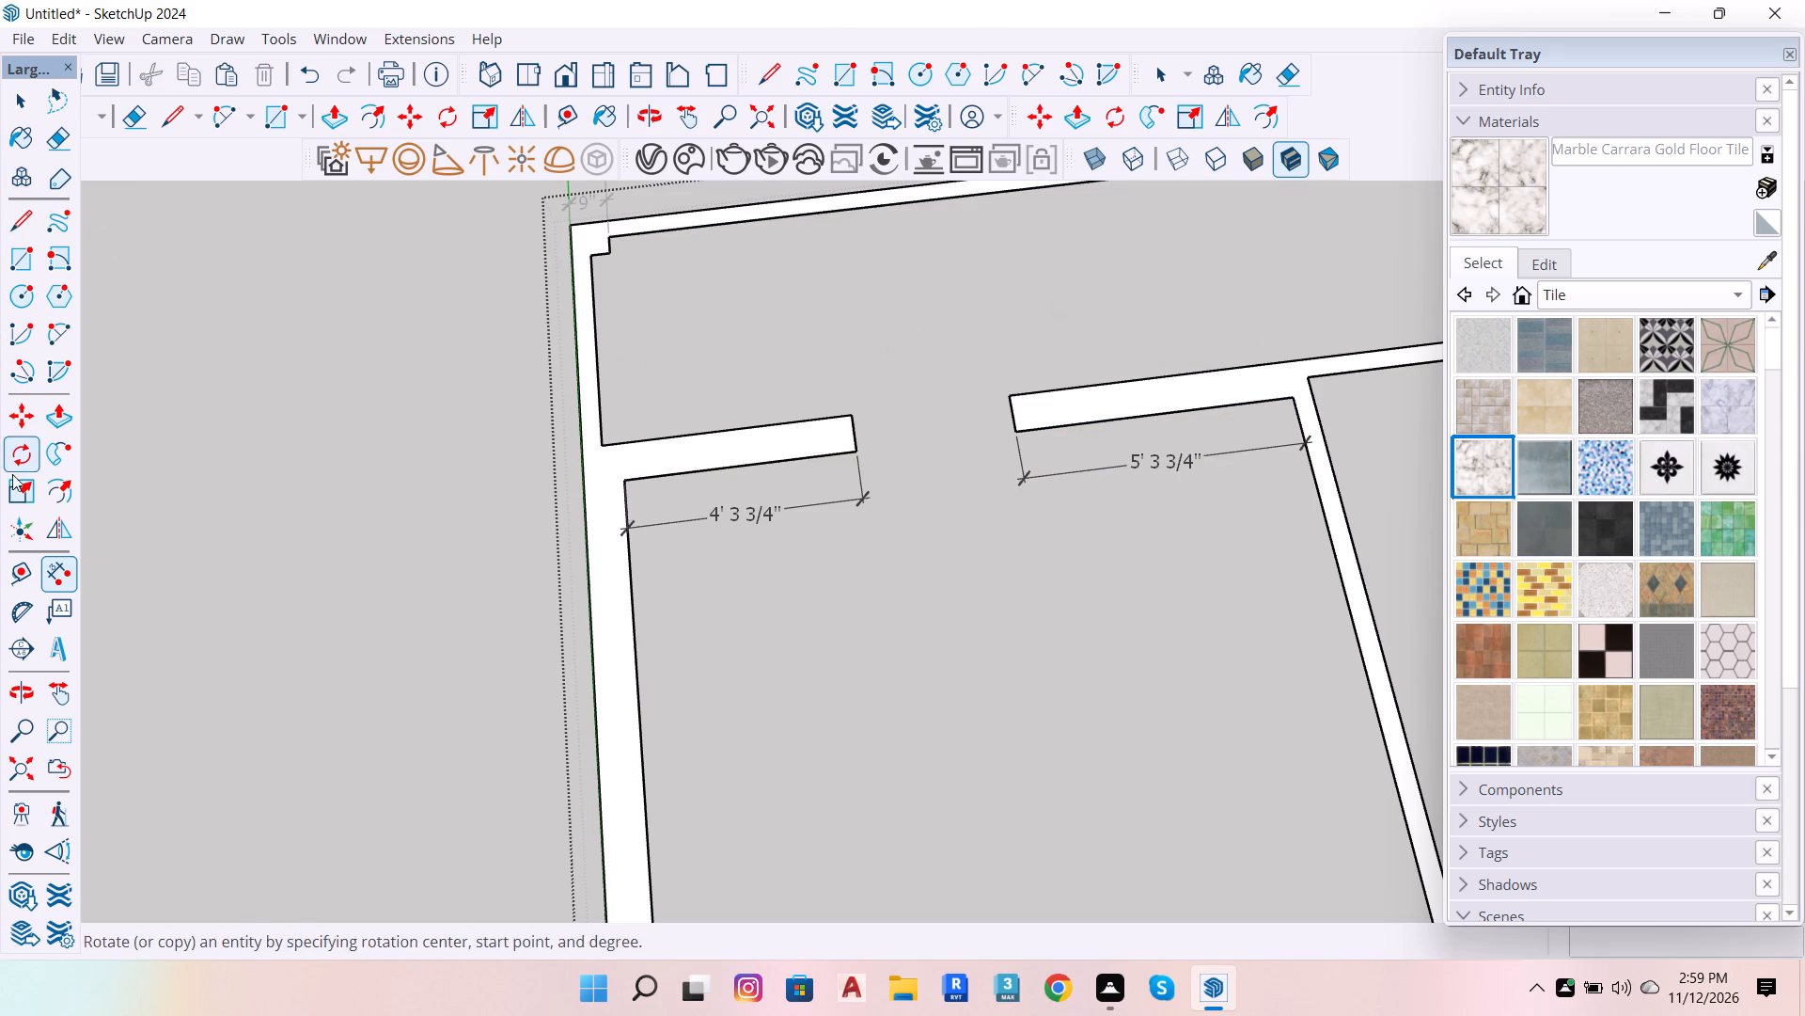
# Place guides 4' inward from the large room's outer wall and 4' inward from the opposite partition.
pyautogui.click(26, 570)
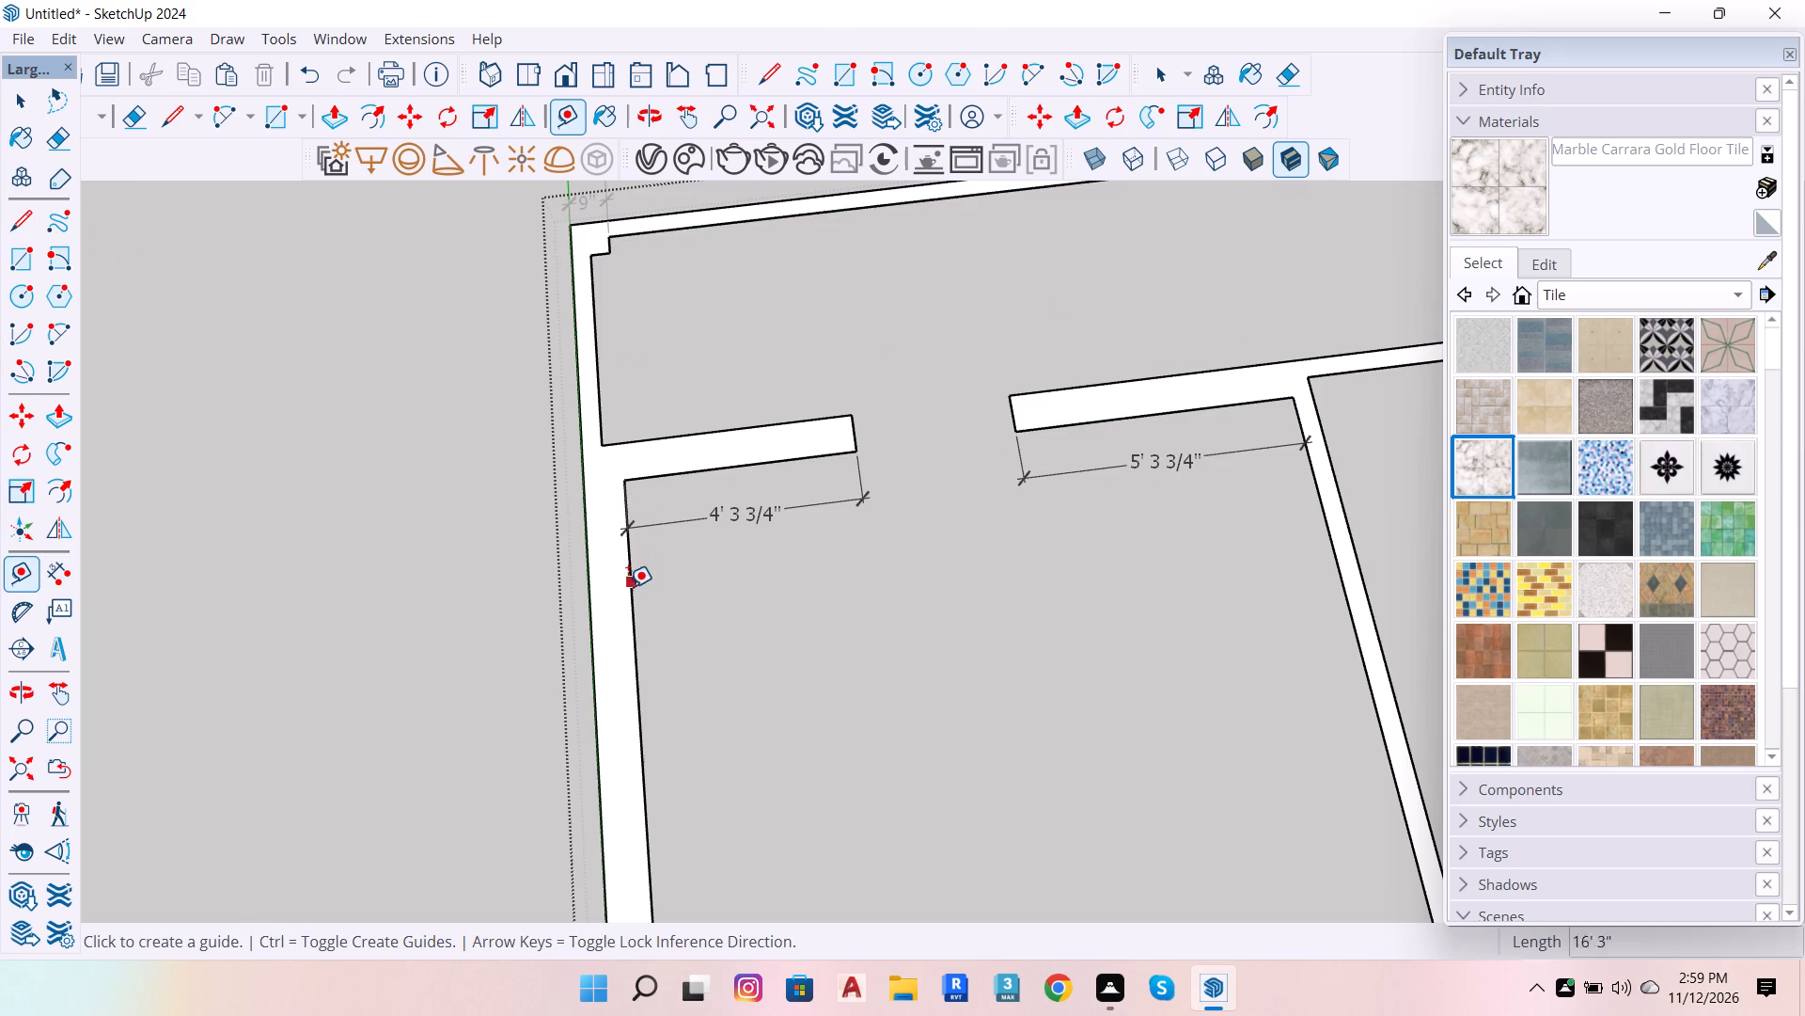
pyautogui.click(629, 588)
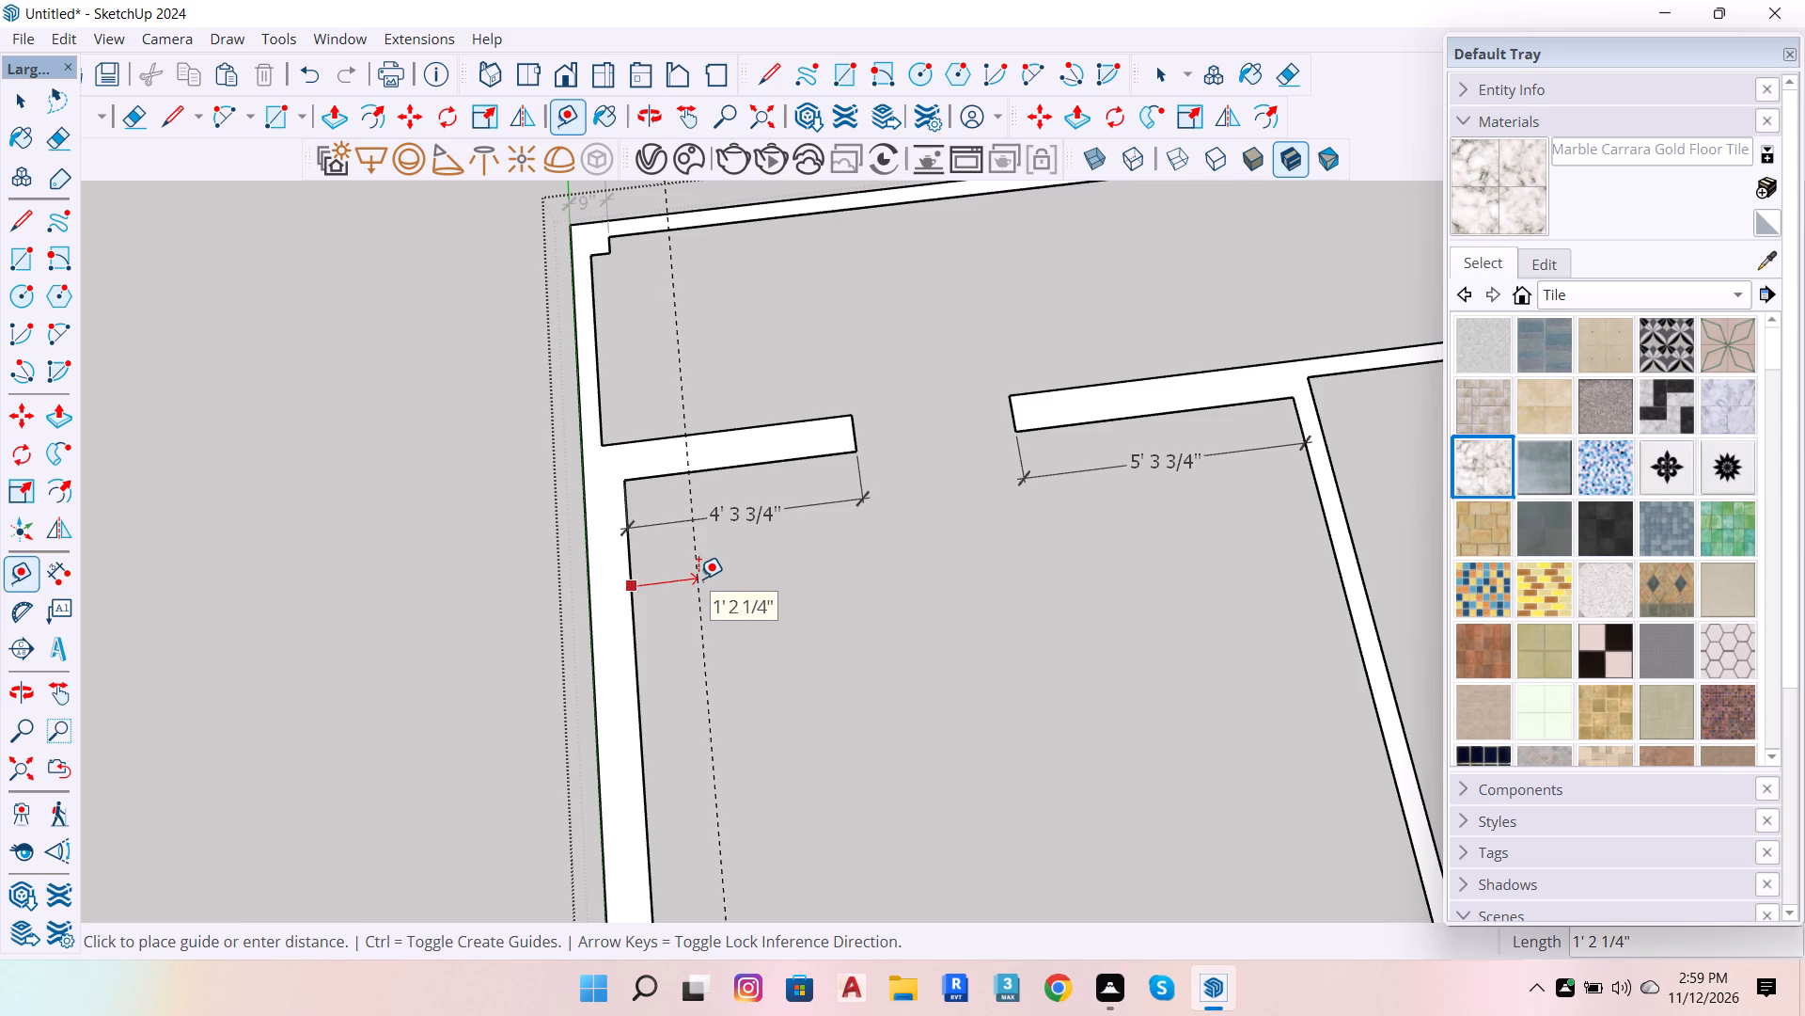
pyautogui.write("4'")
pyautogui.press('Return')
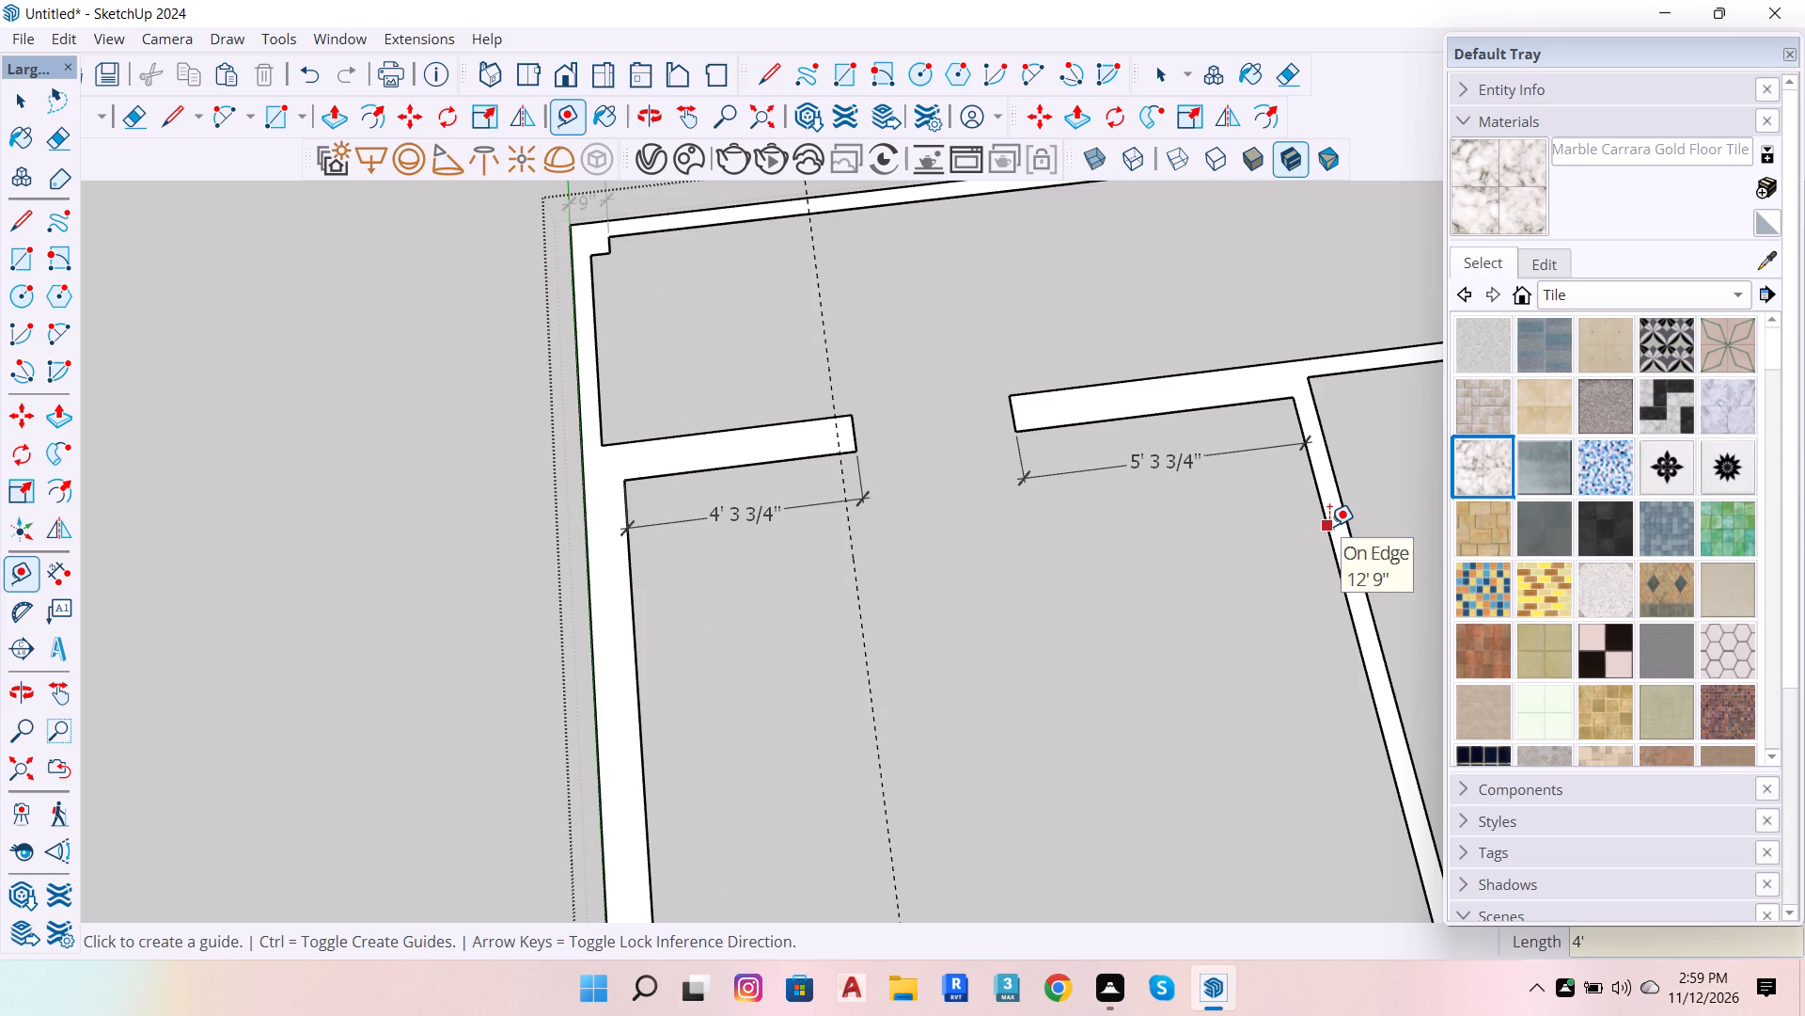
pyautogui.click(1329, 526)
pyautogui.write("4'")
pyautogui.press('Return')
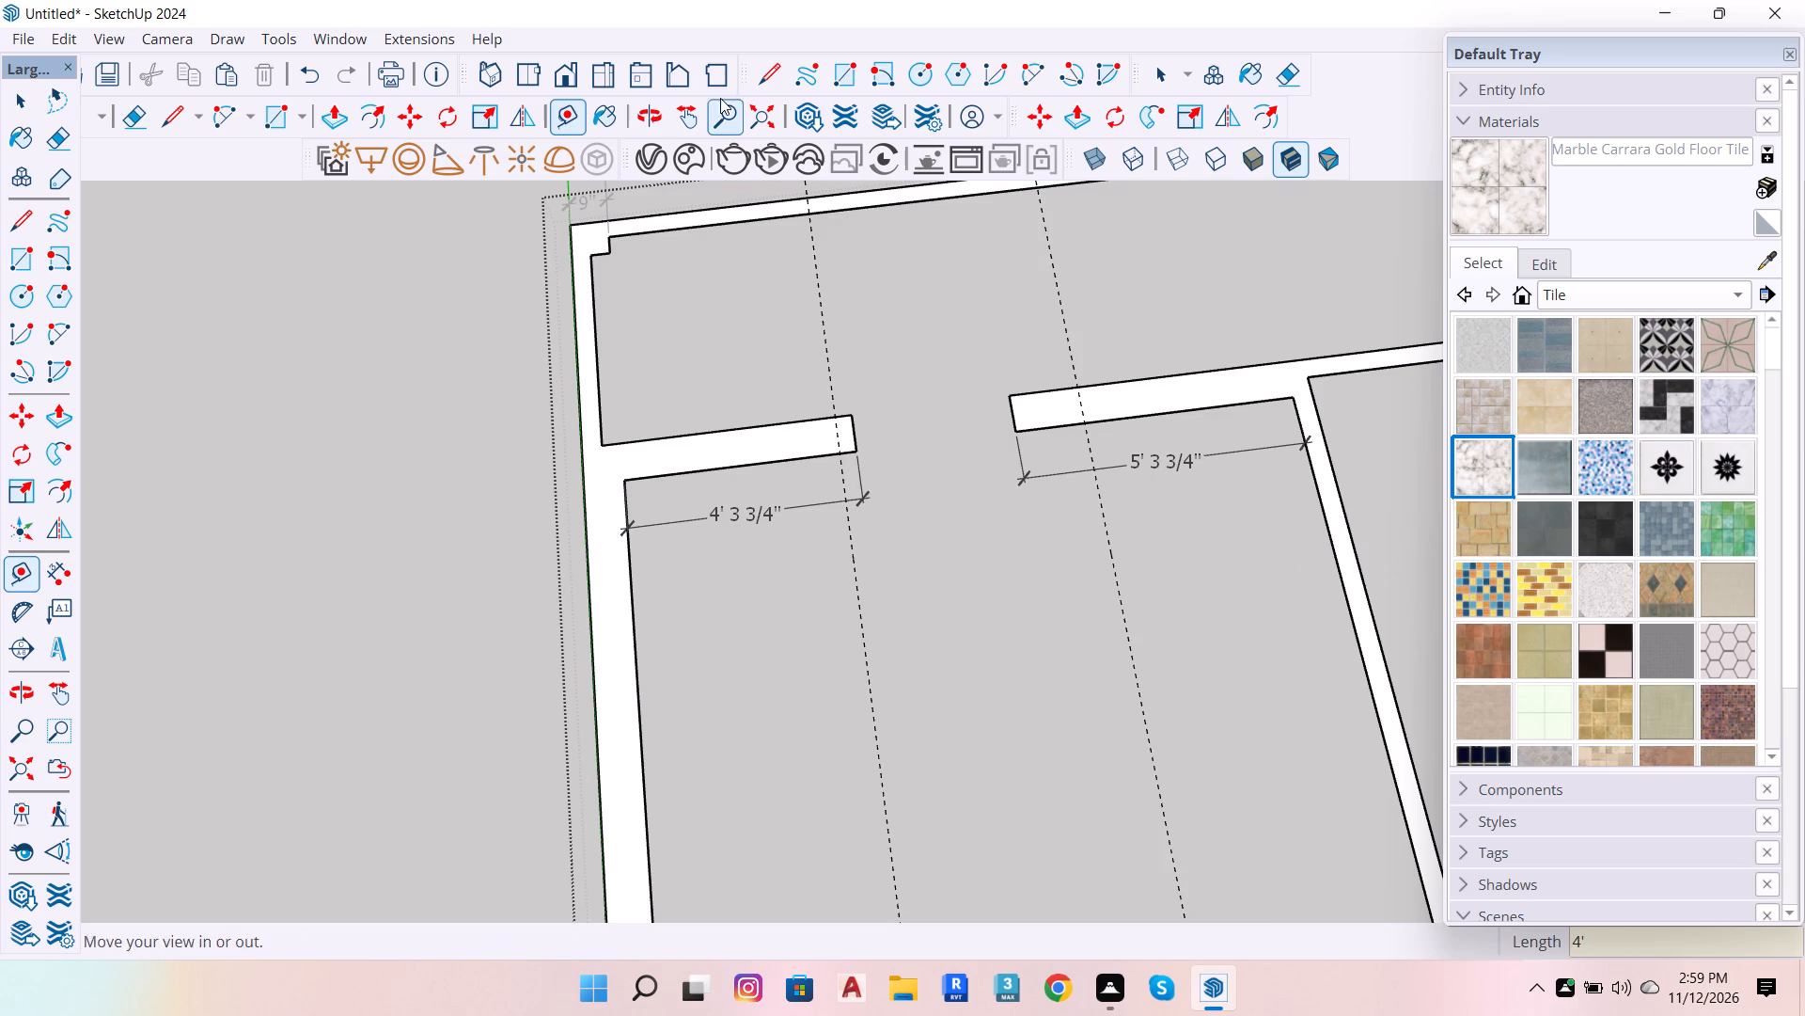
# Draw a 9" line across each of the two wall pieces where the 4' guides cross them.
pyautogui.click(761, 72)
pyautogui.scroll(6, 837, 454)
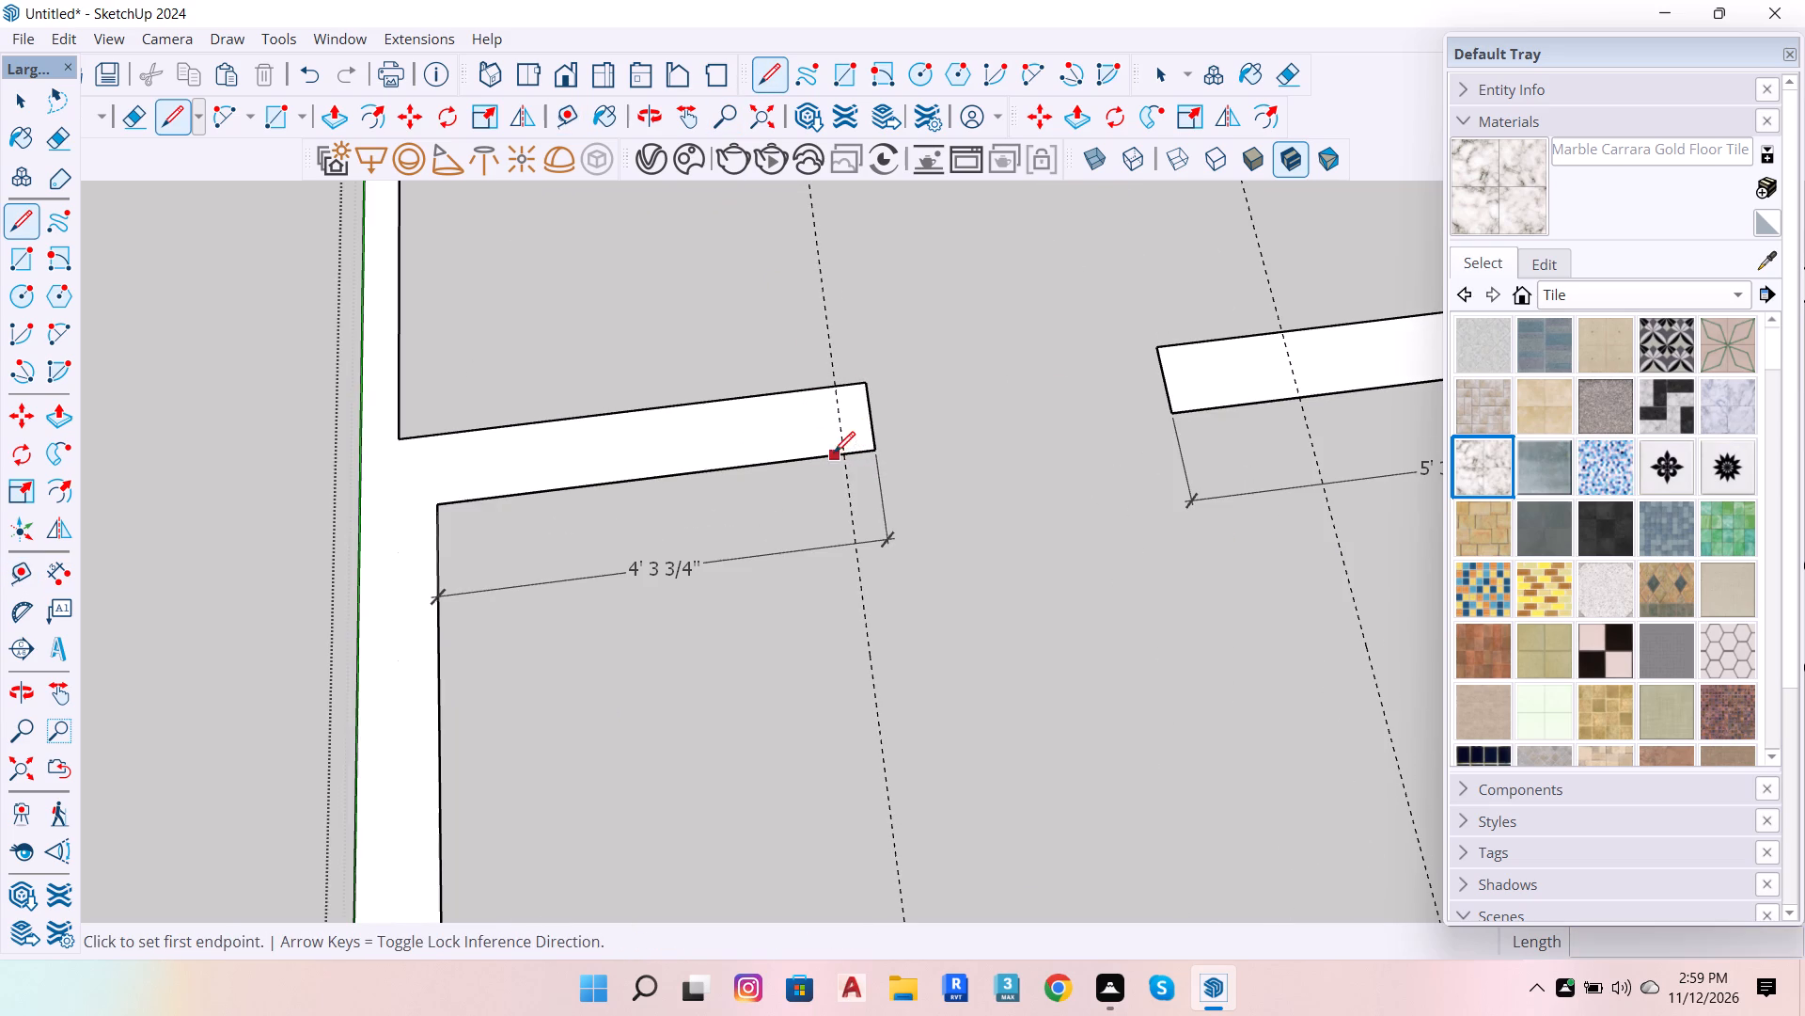
pyautogui.click(841, 457)
pyautogui.click(836, 388)
pyautogui.scroll(-6, 703, 510)
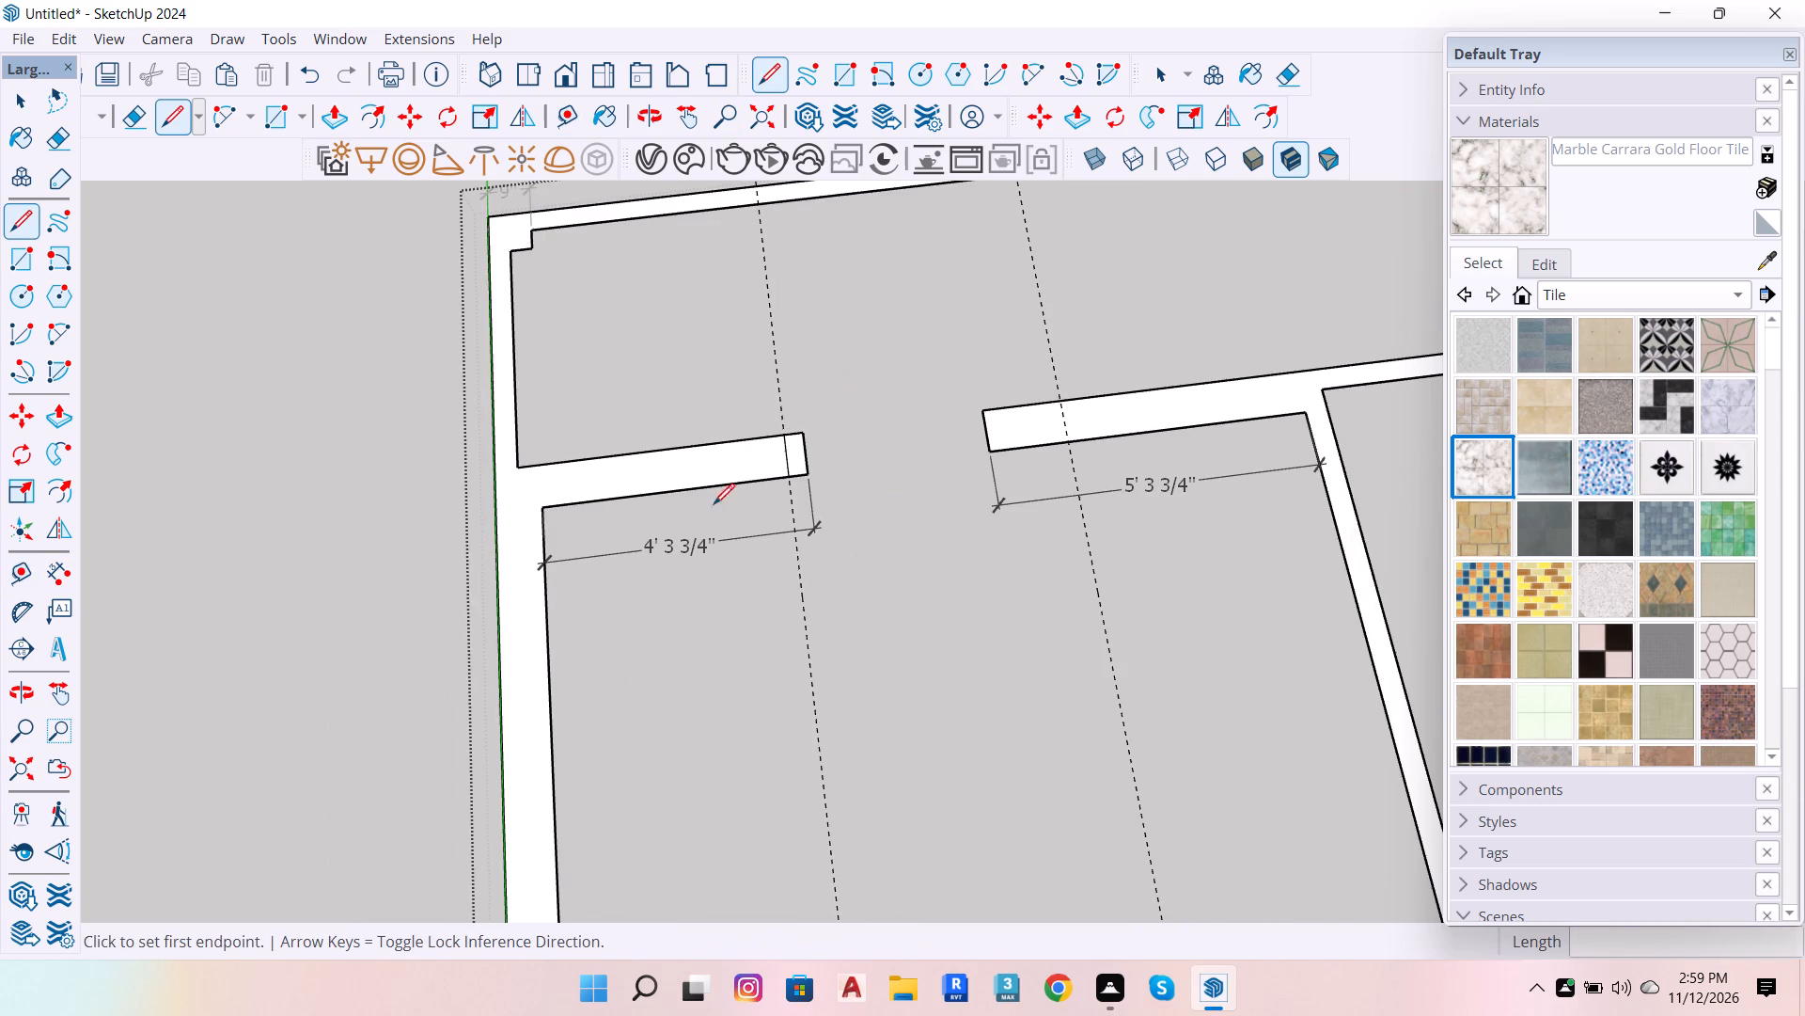
pyautogui.click(1064, 399)
pyautogui.click(1071, 432)
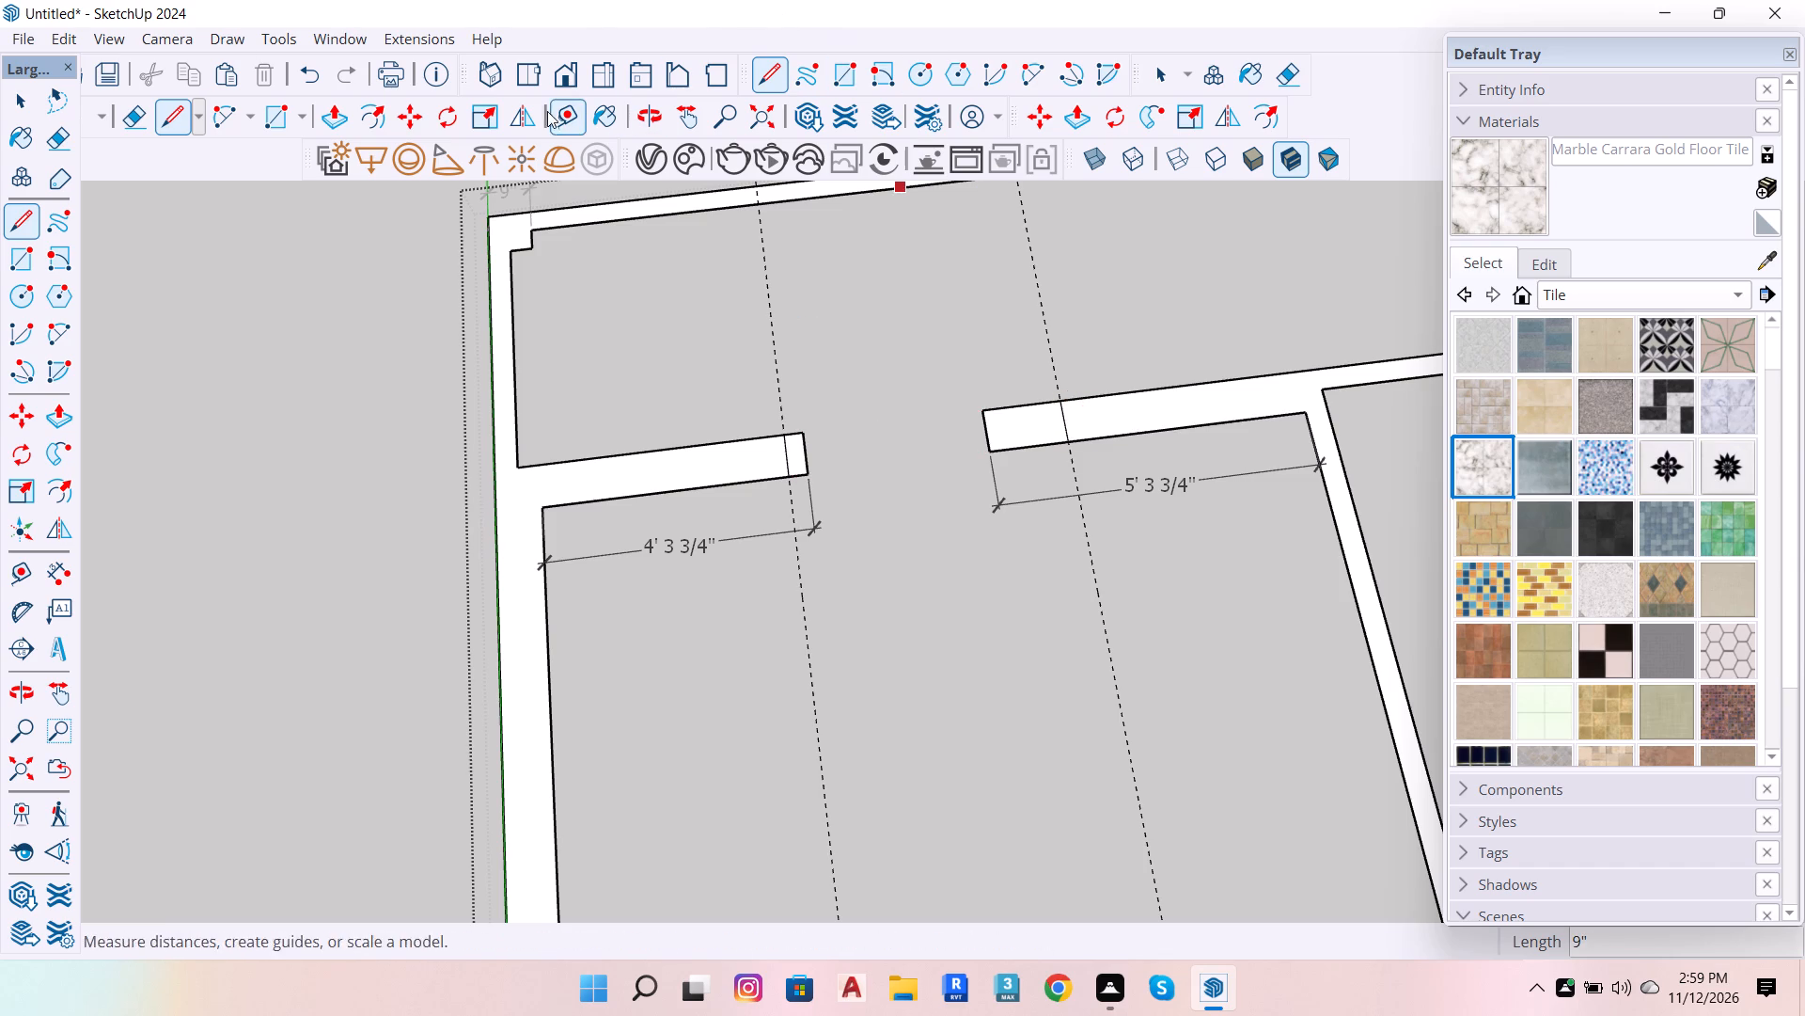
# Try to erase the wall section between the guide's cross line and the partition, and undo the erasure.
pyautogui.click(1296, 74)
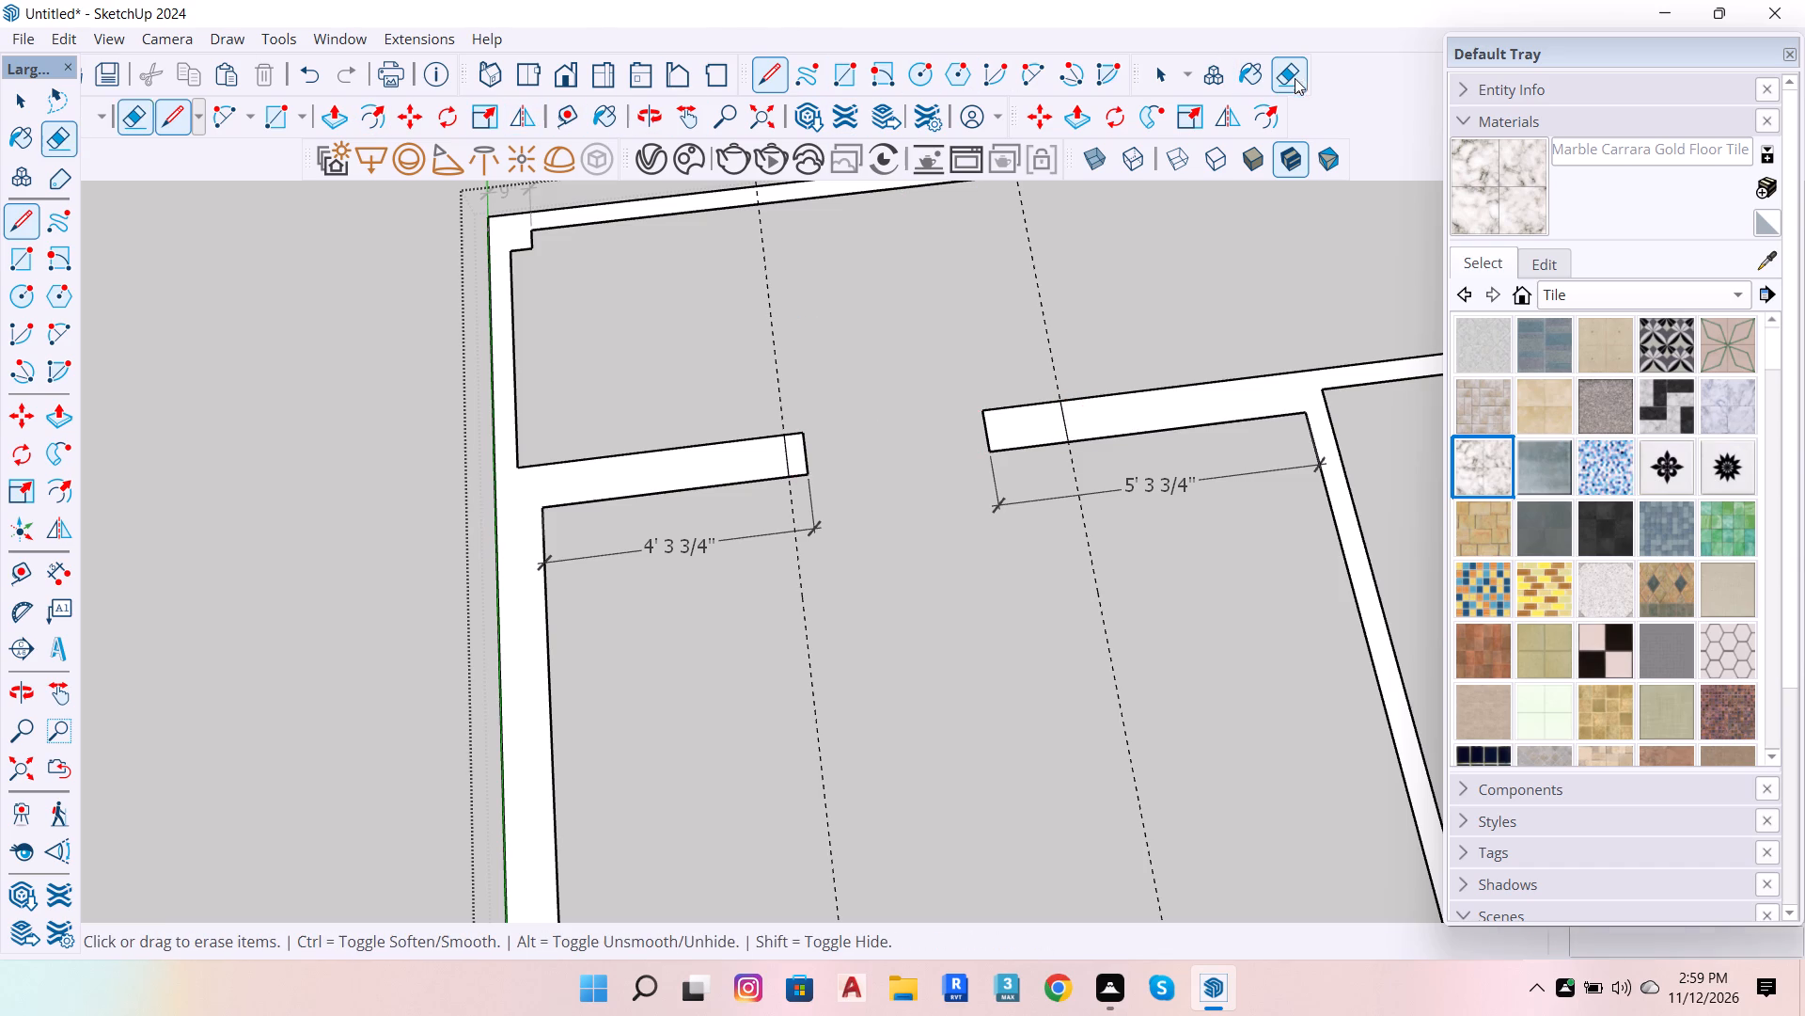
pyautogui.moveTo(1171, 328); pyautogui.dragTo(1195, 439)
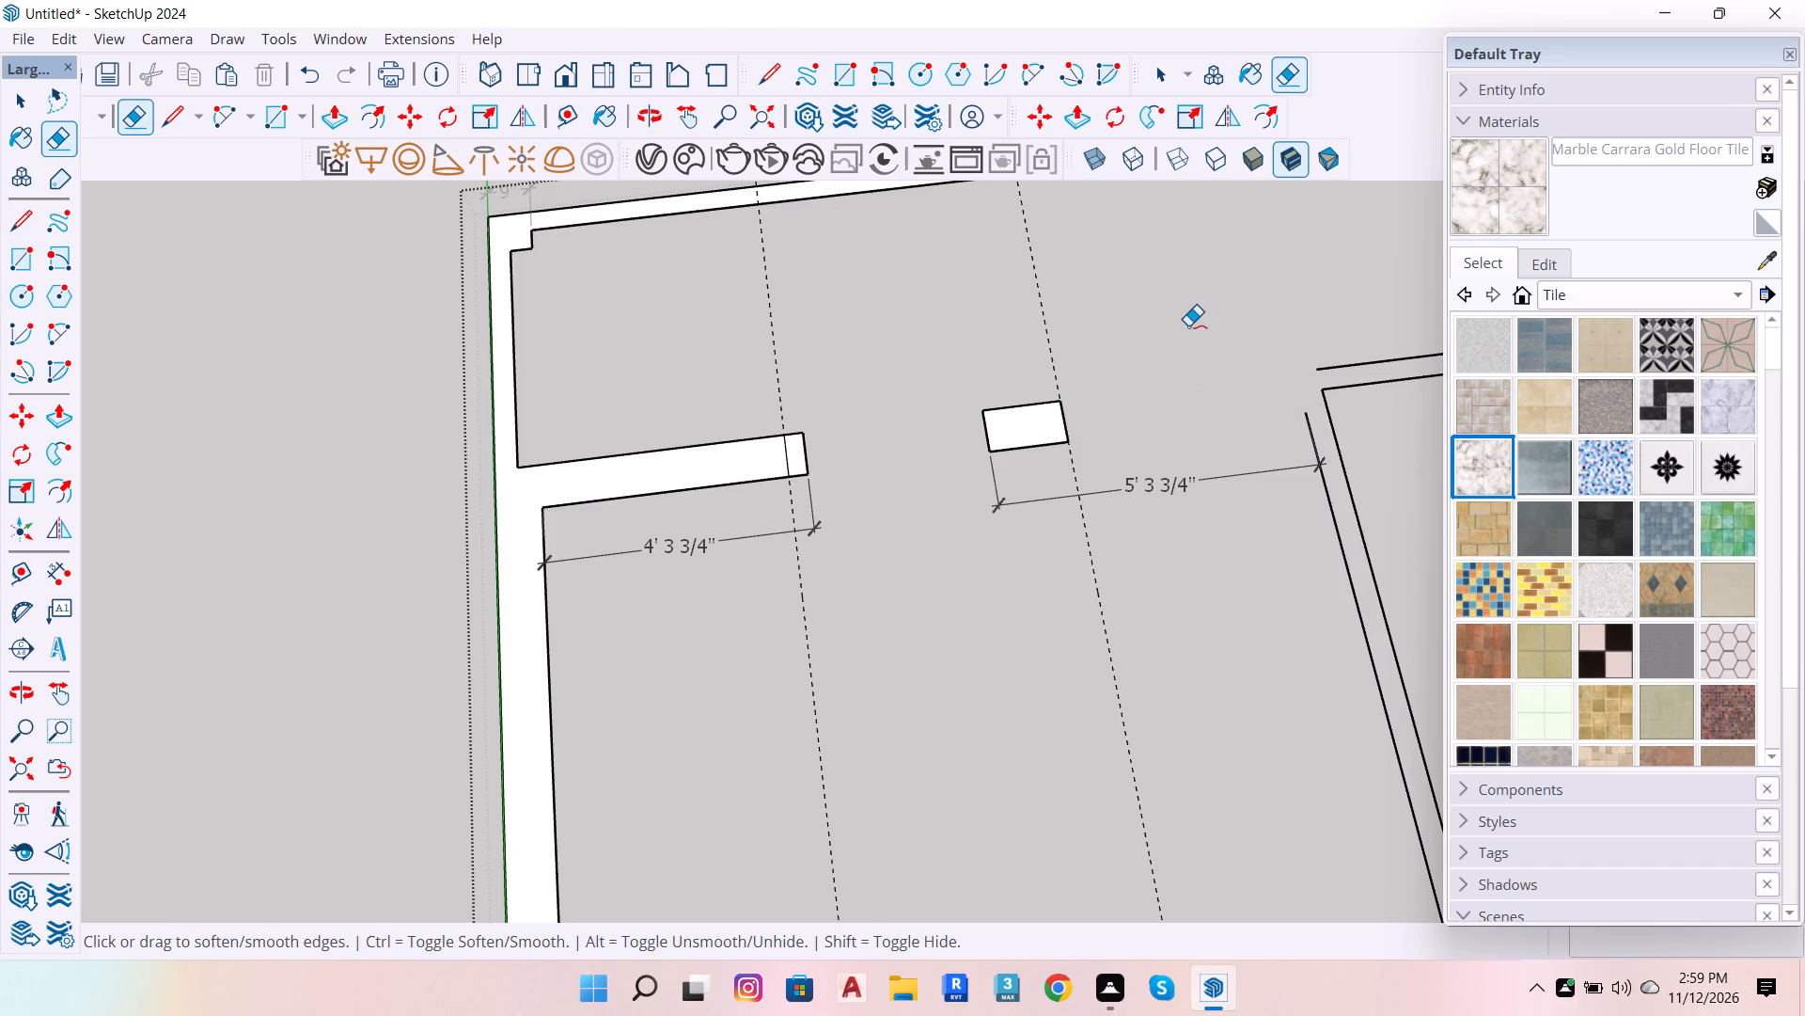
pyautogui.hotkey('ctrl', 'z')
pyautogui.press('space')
# Draw 9" closing lines across the thick wall where it meets the partition and the outer wall.
pyautogui.press('l')
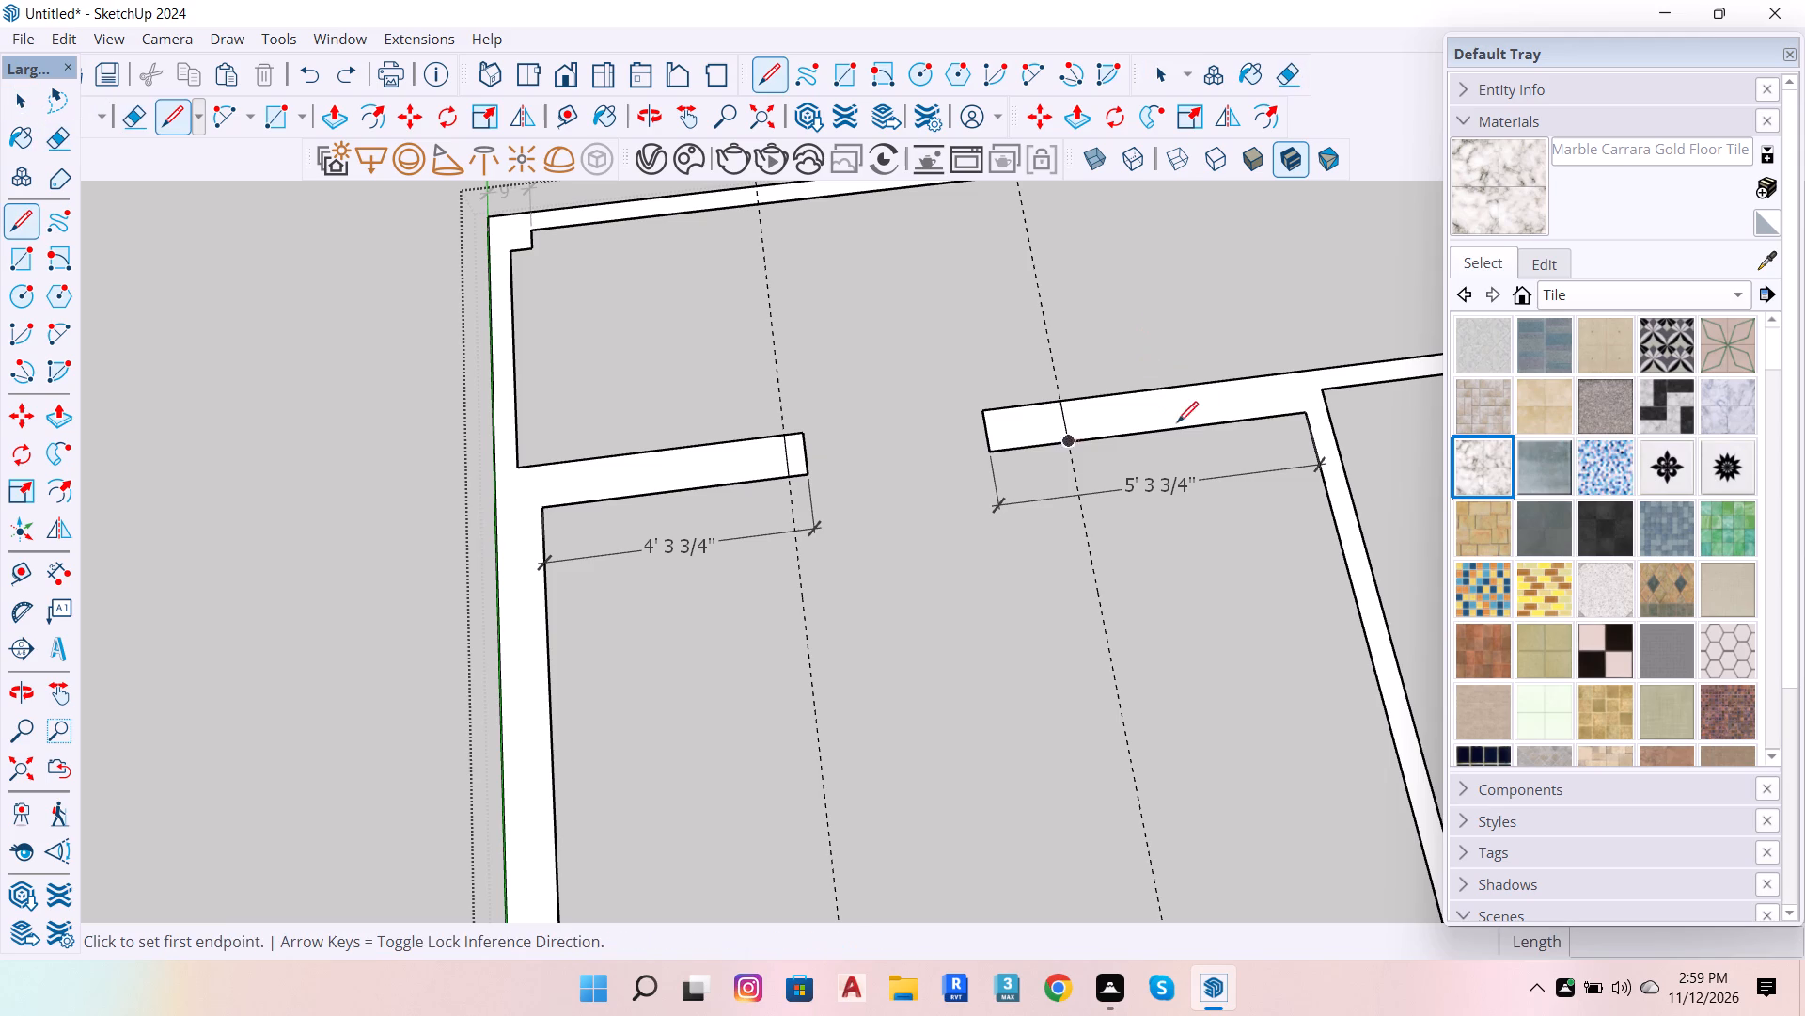
pyautogui.click(1309, 413)
pyautogui.click(1295, 377)
pyautogui.click(544, 509)
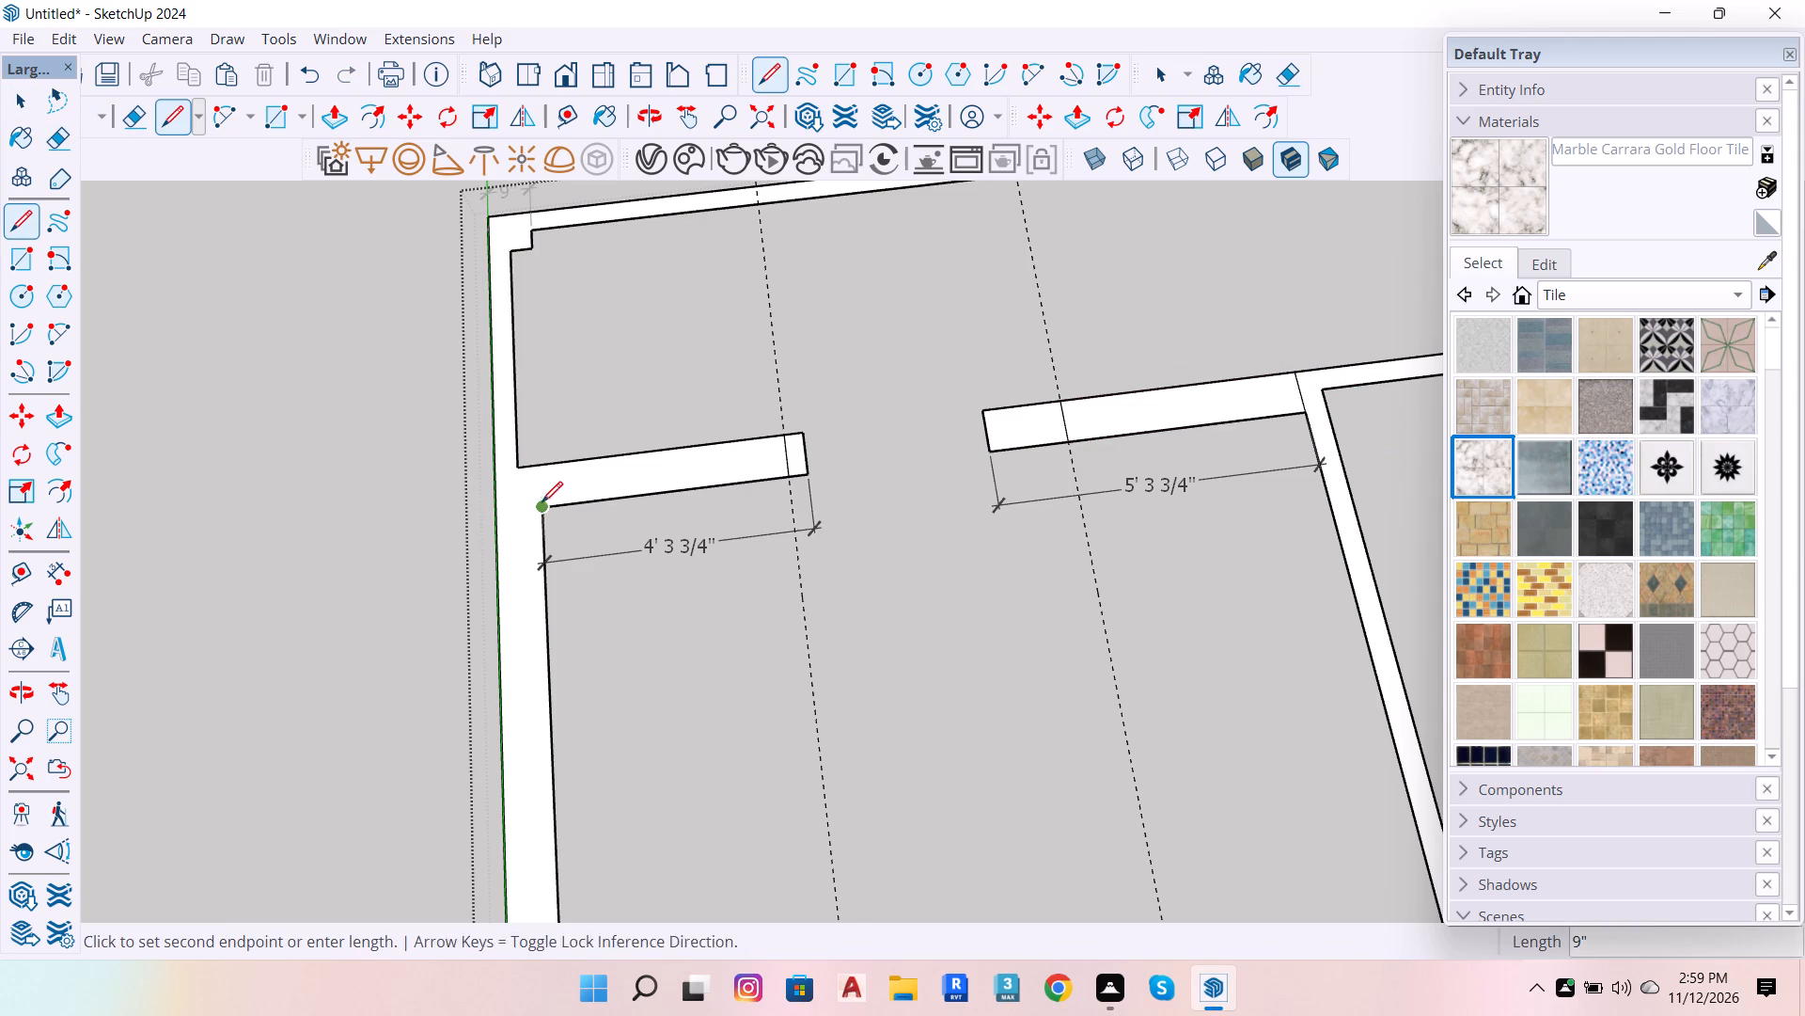
pyautogui.click(539, 466)
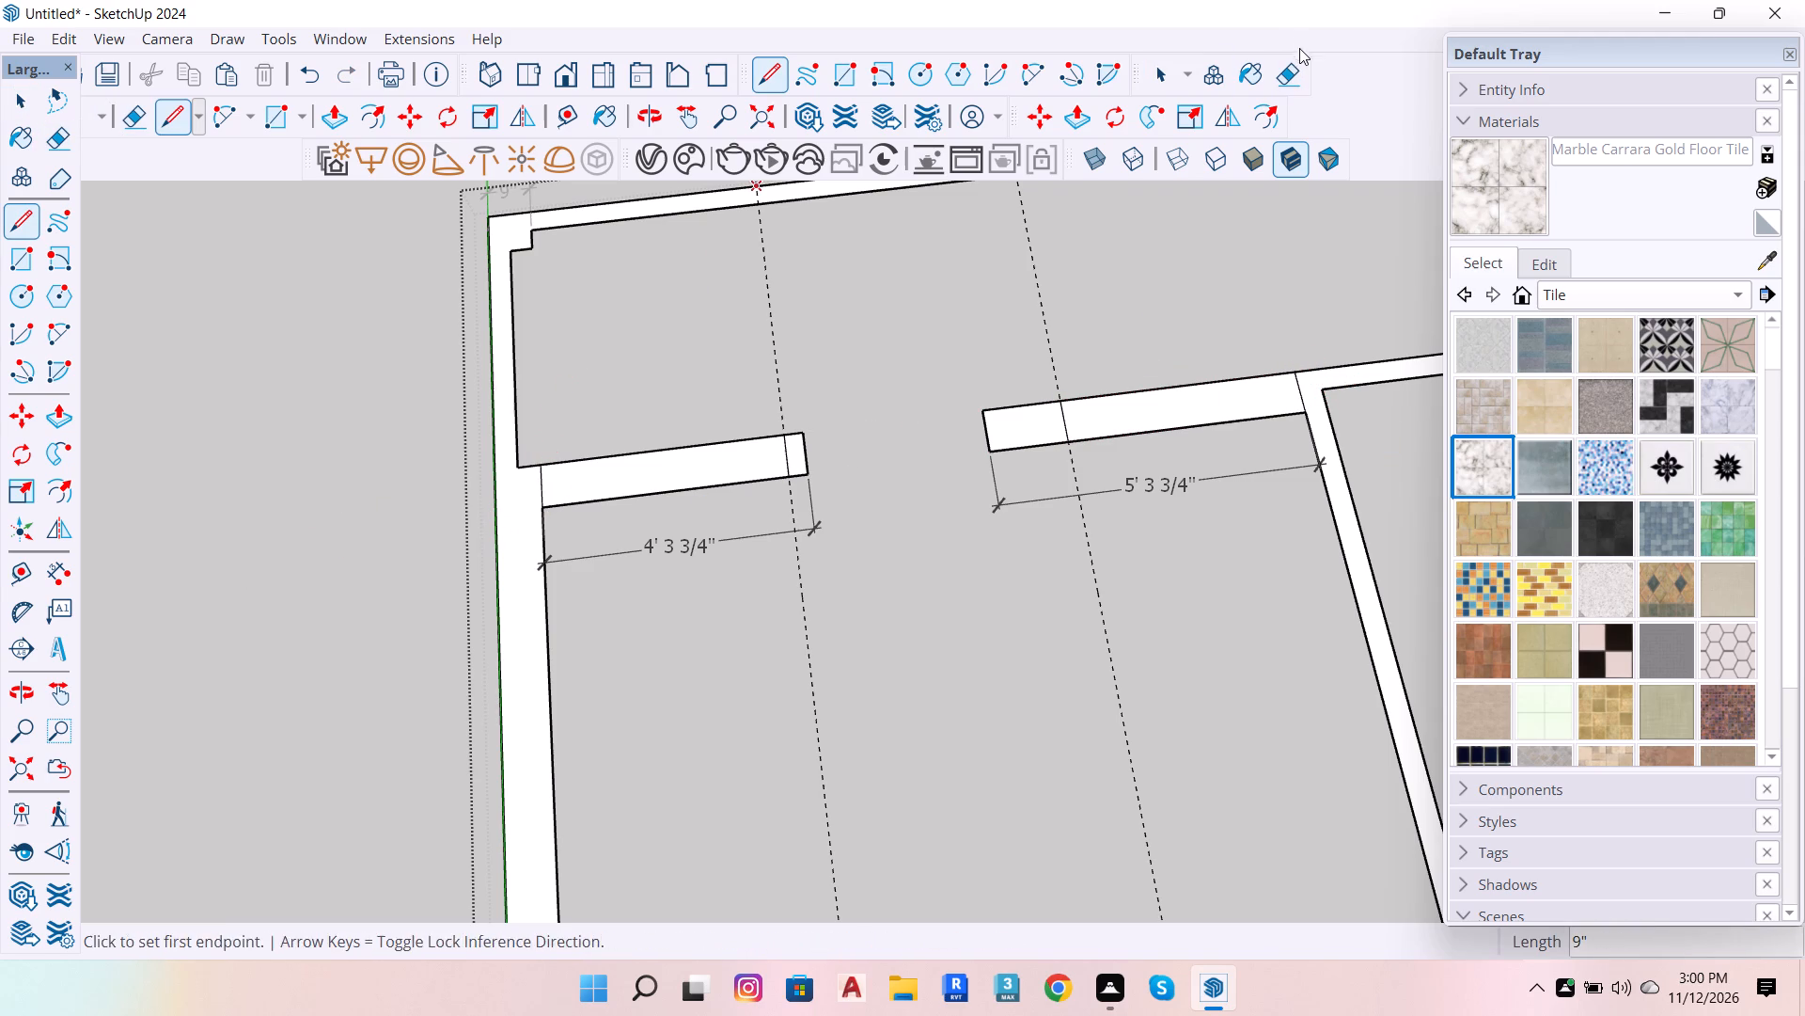
# Erase the 4' wall sections beside the outer wall and the partition, plus the dimensions and guides, keeping the two short stubs.
pyautogui.click(1291, 73)
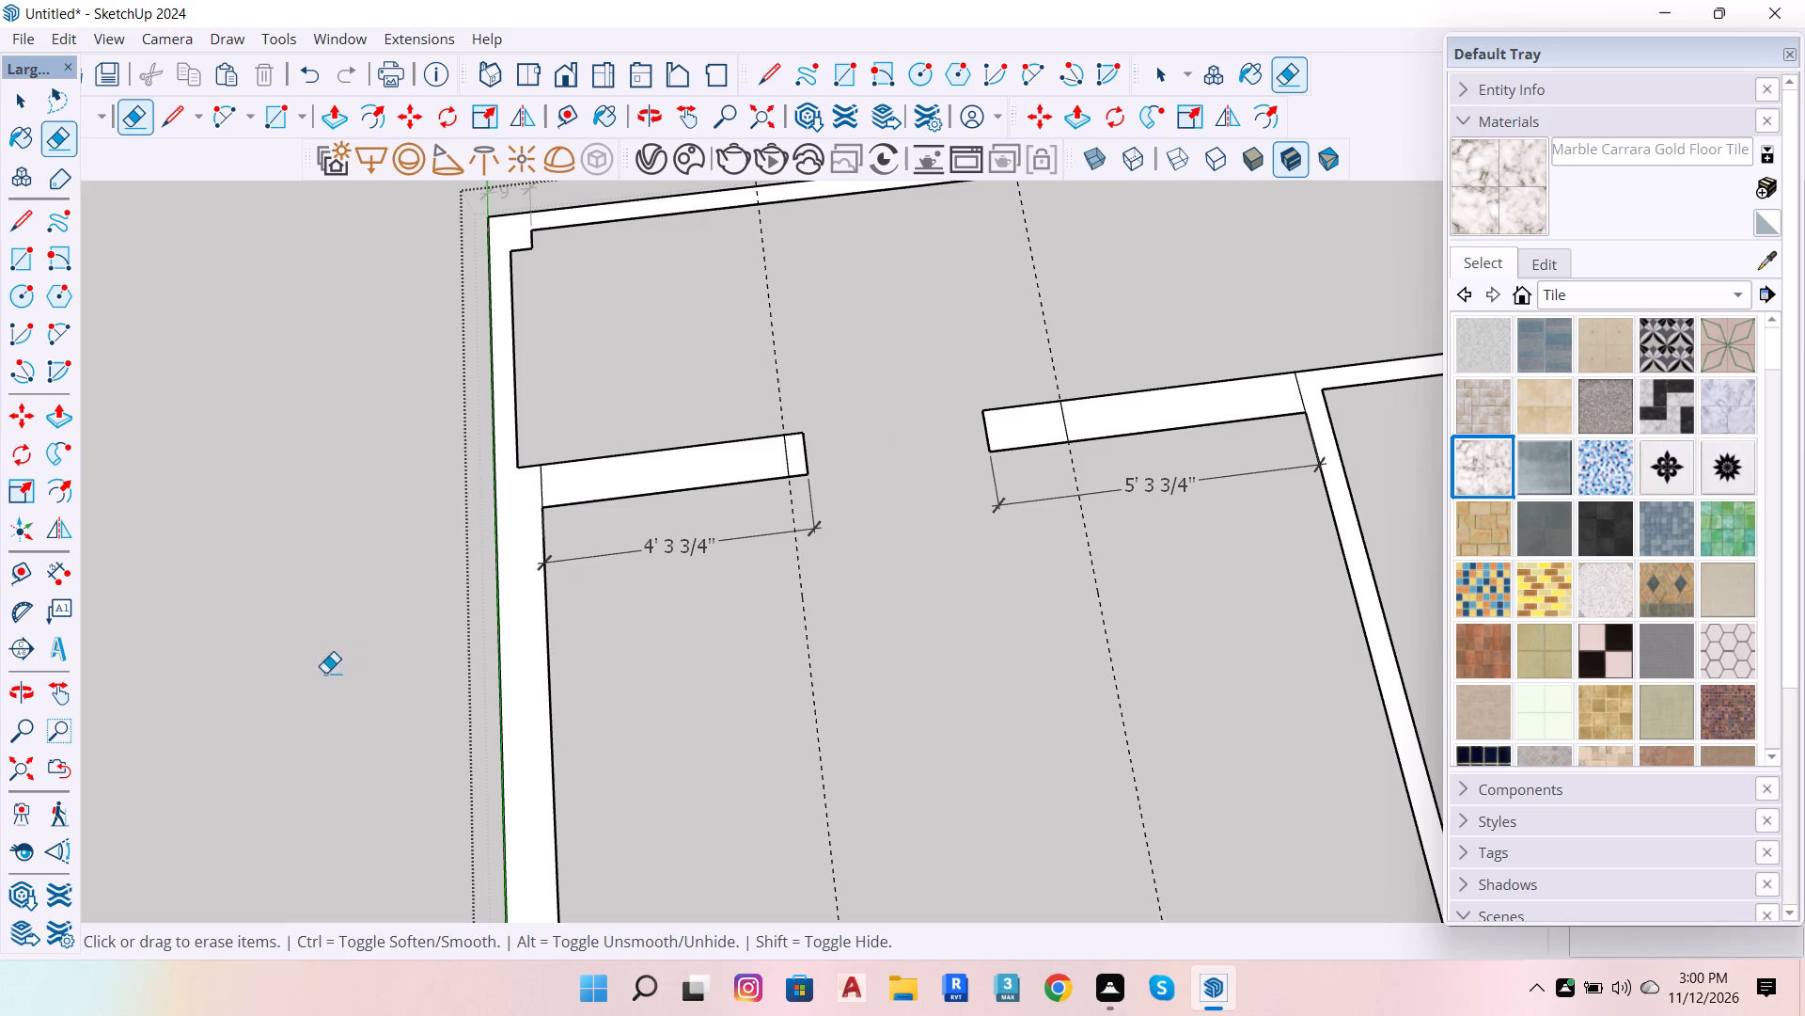
pyautogui.moveTo(623, 427); pyautogui.dragTo(646, 537)
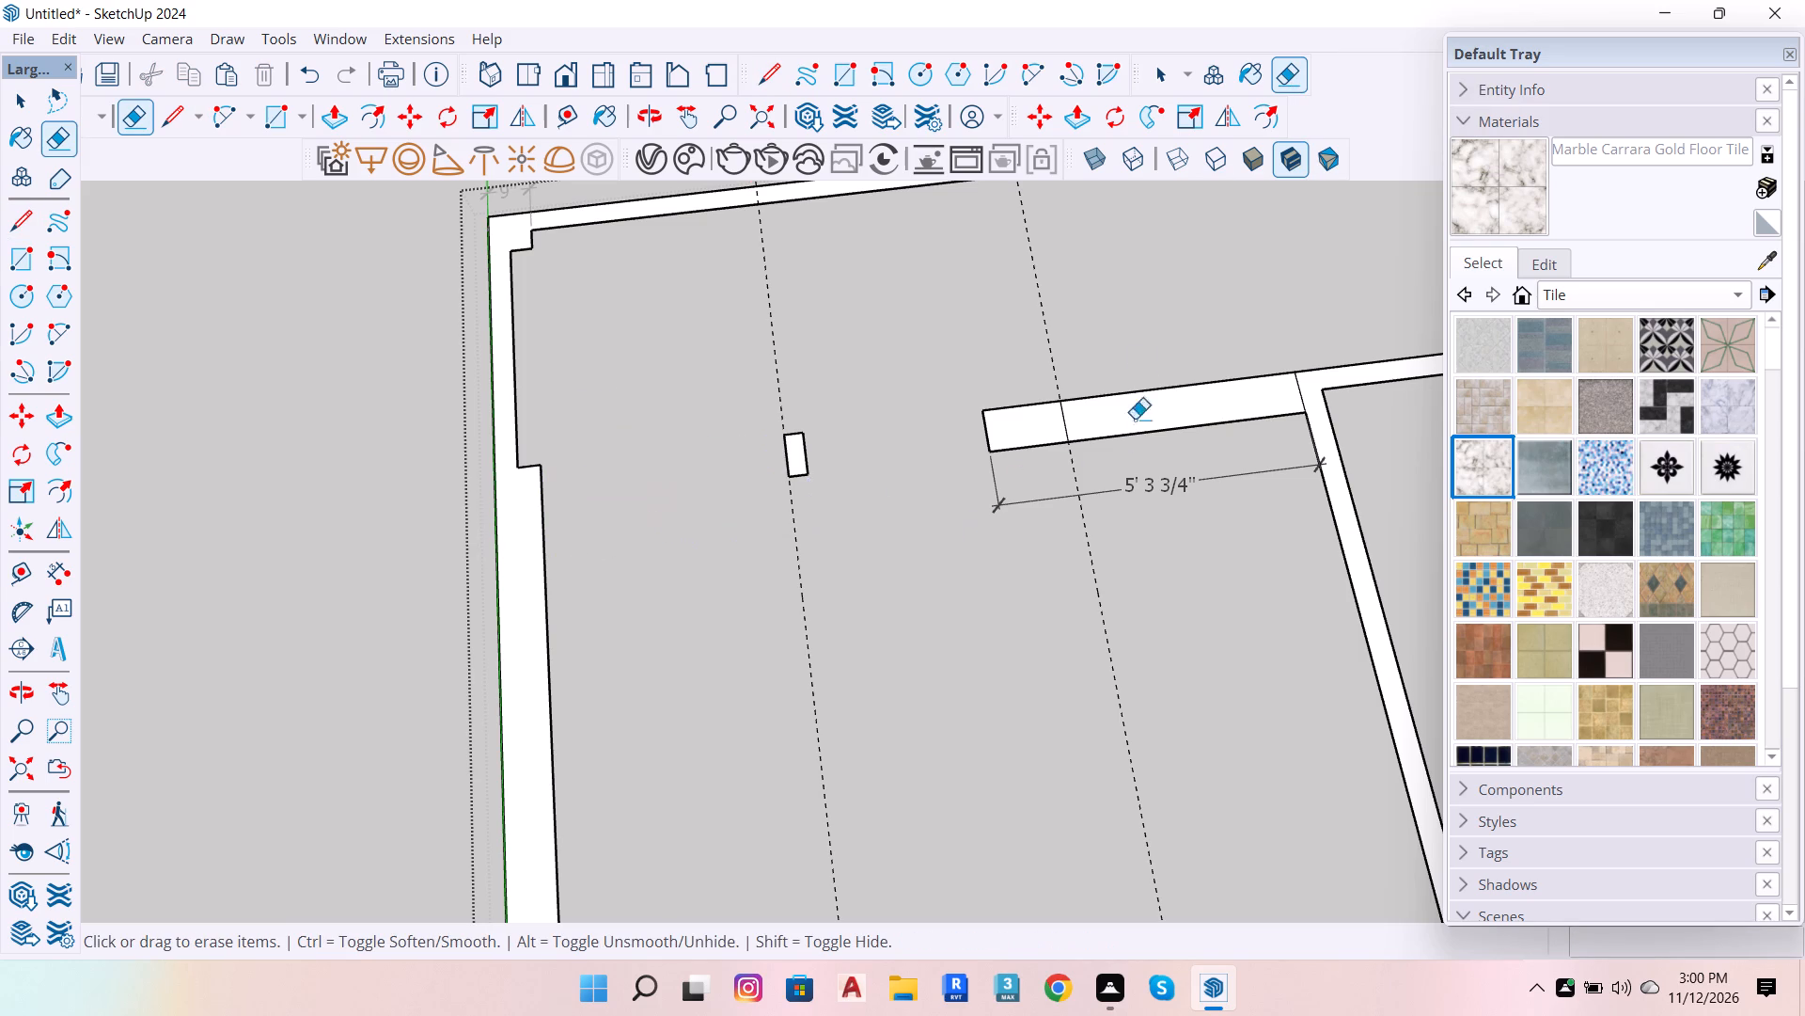
pyautogui.moveTo(1143, 361); pyautogui.dragTo(785, 674)
# Look over the whole floor plan to check the walls and openings.
pyautogui.scroll(-8, 902, 603)
pyautogui.scroll(-7, 975, 575)
pyautogui.scroll(6, 855, 617)
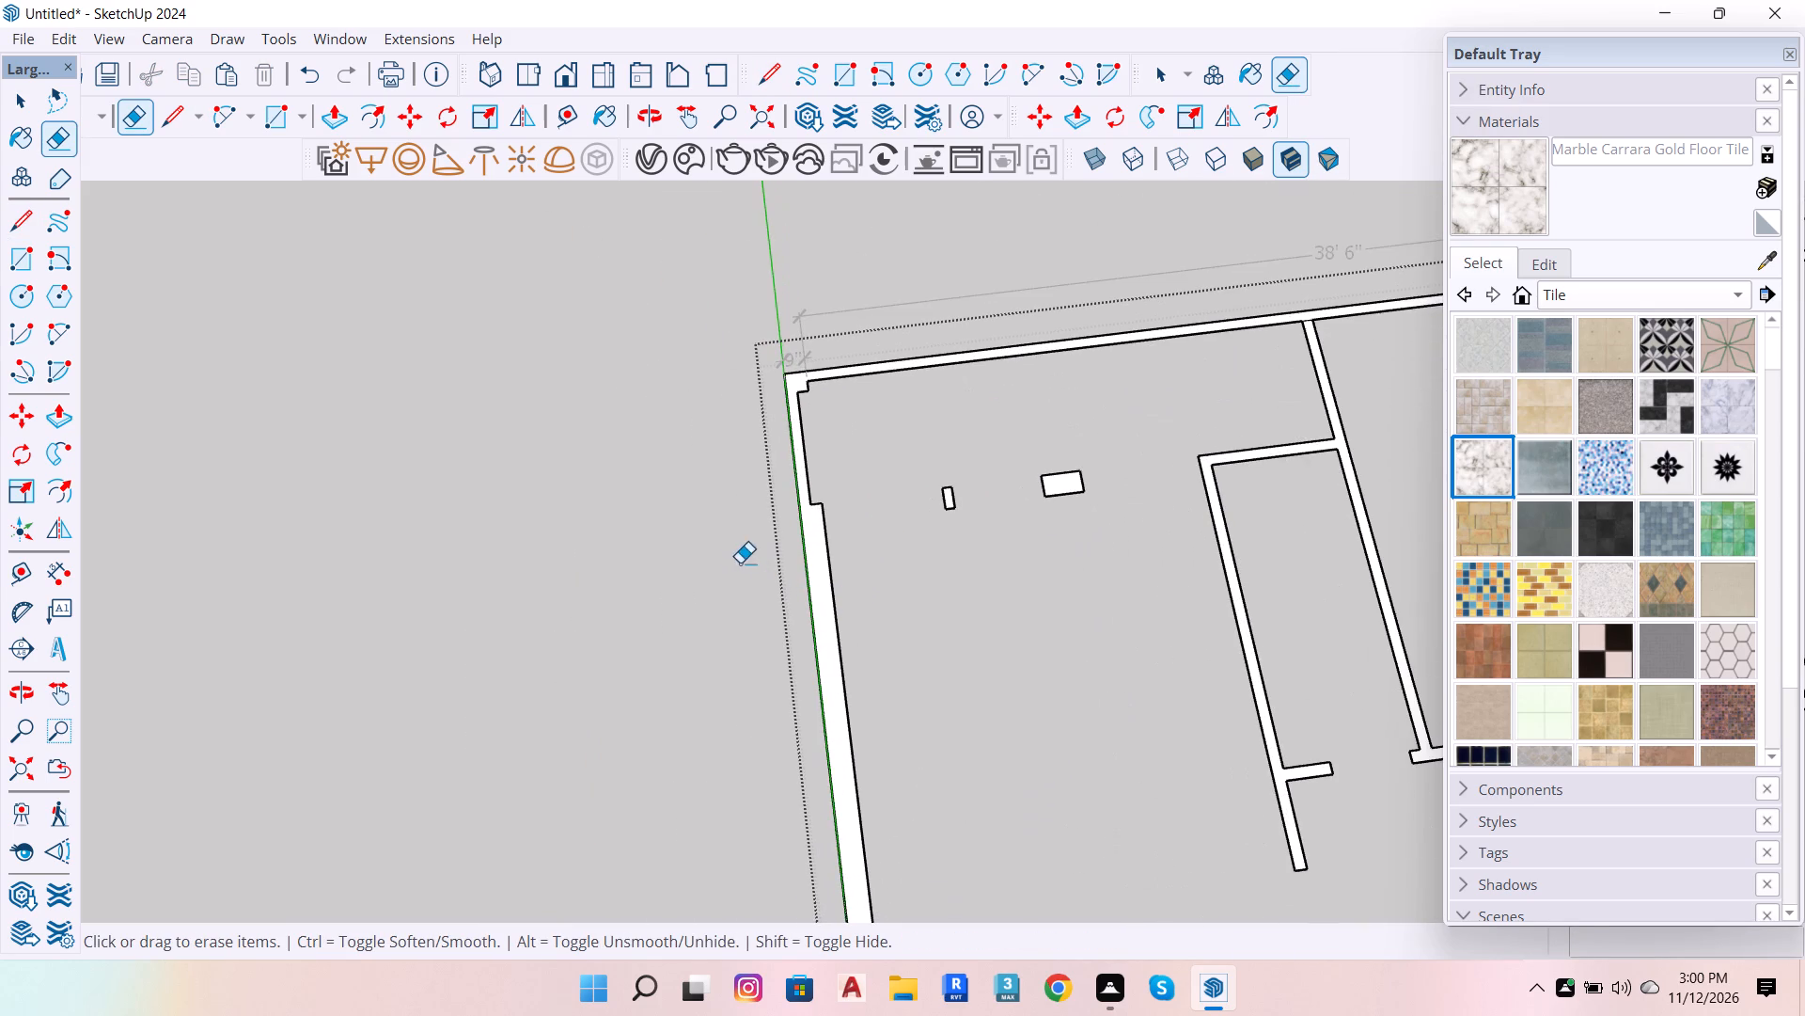
pyautogui.scroll(-6, 656, 454)
pyautogui.scroll(6, 735, 537)
pyautogui.scroll(-6, 552, 414)
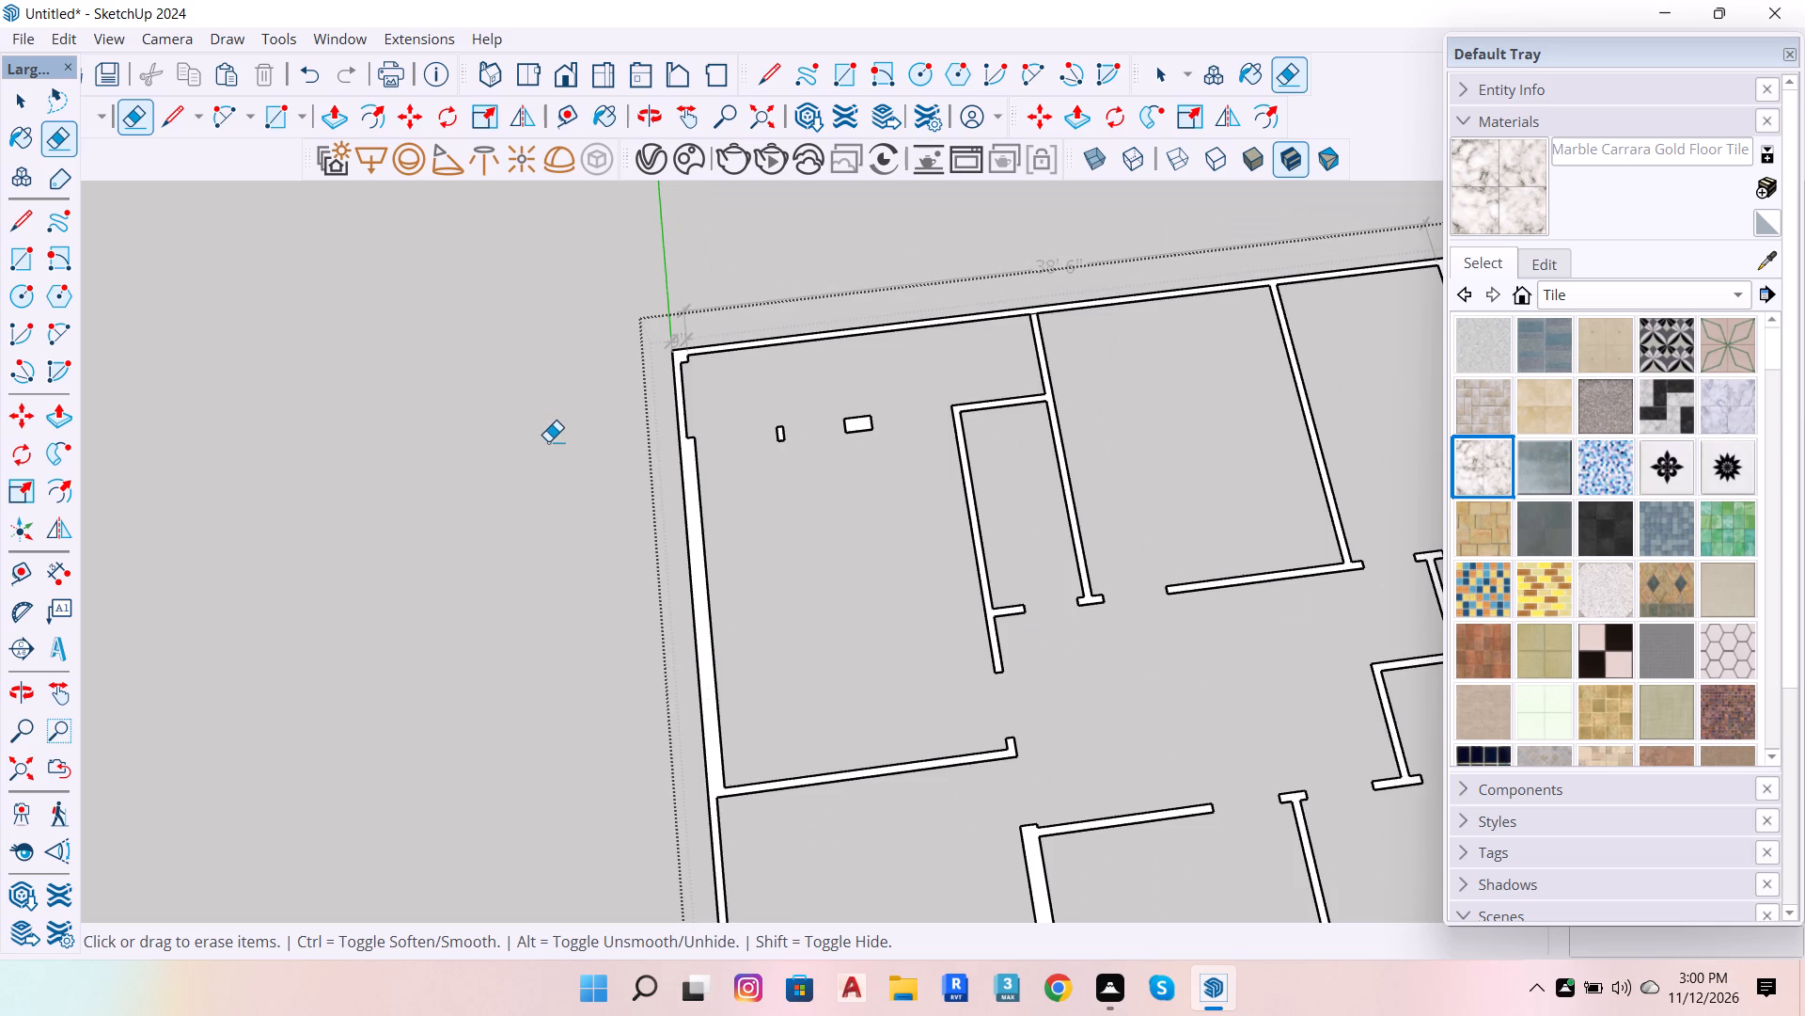
pyautogui.scroll(-7, 548, 441)
pyautogui.scroll(5, 681, 593)
pyautogui.scroll(-7, 746, 528)
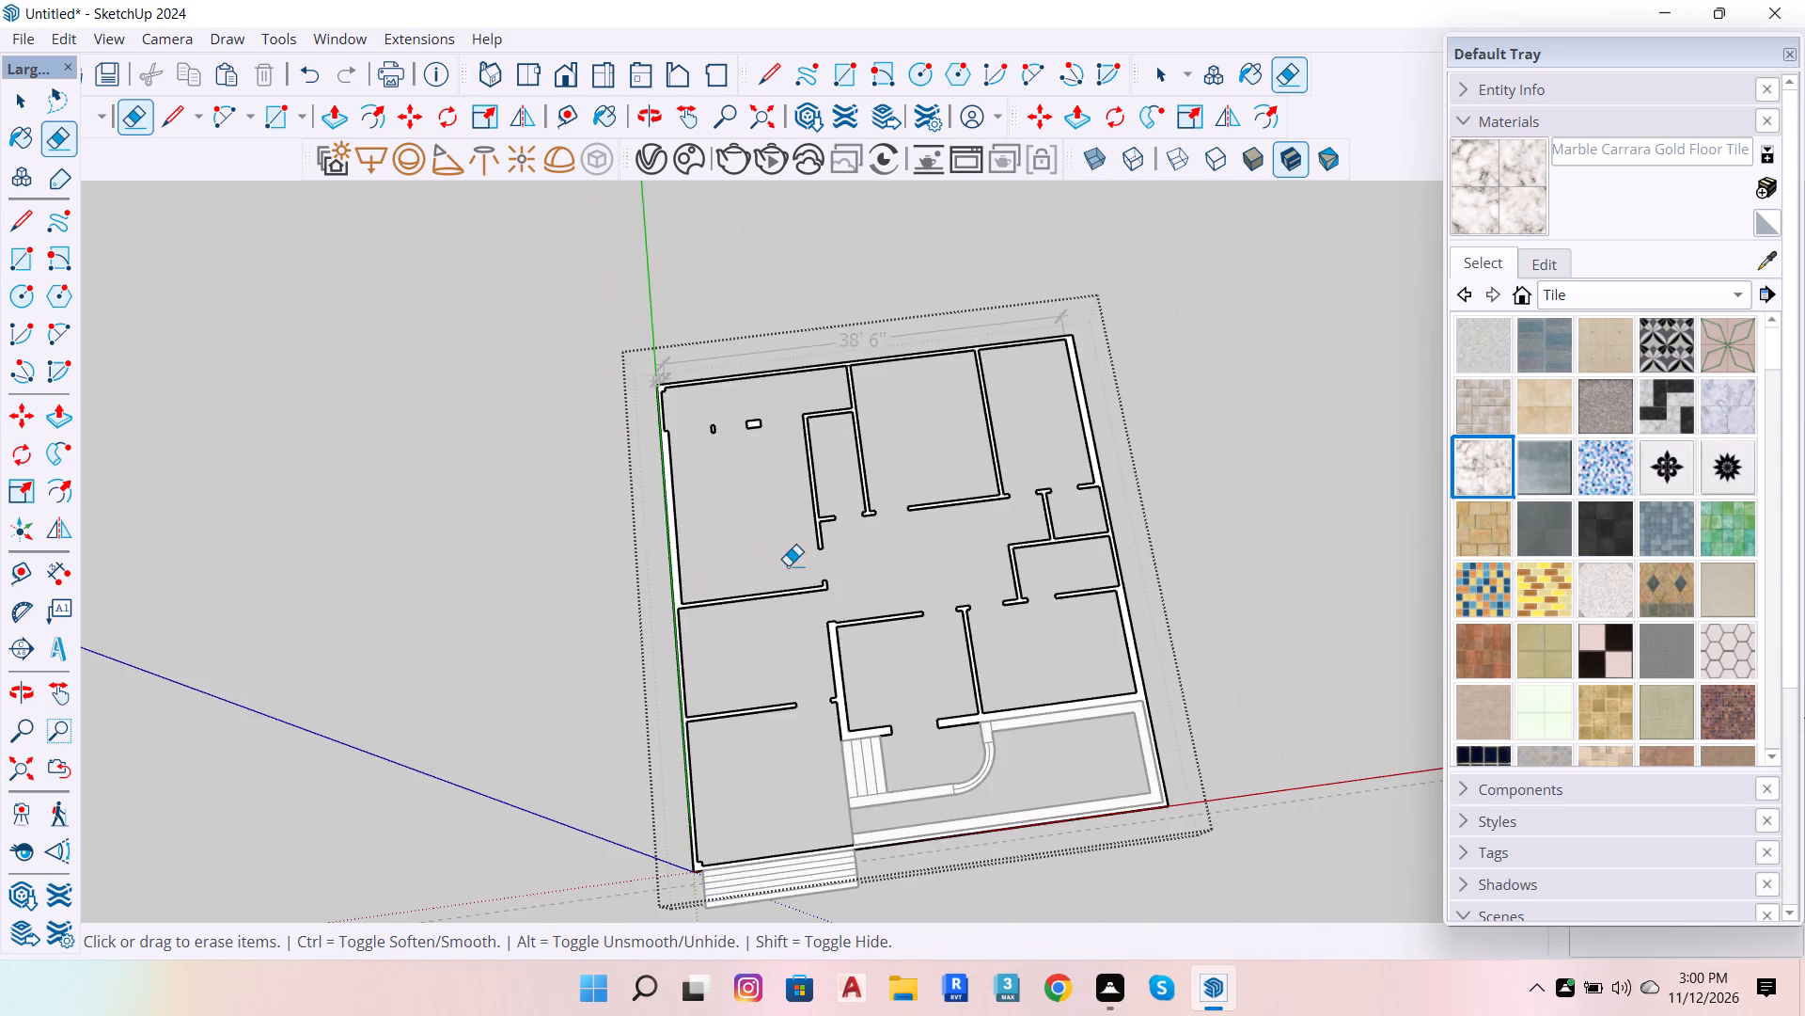
pyautogui.scroll(5, 788, 548)
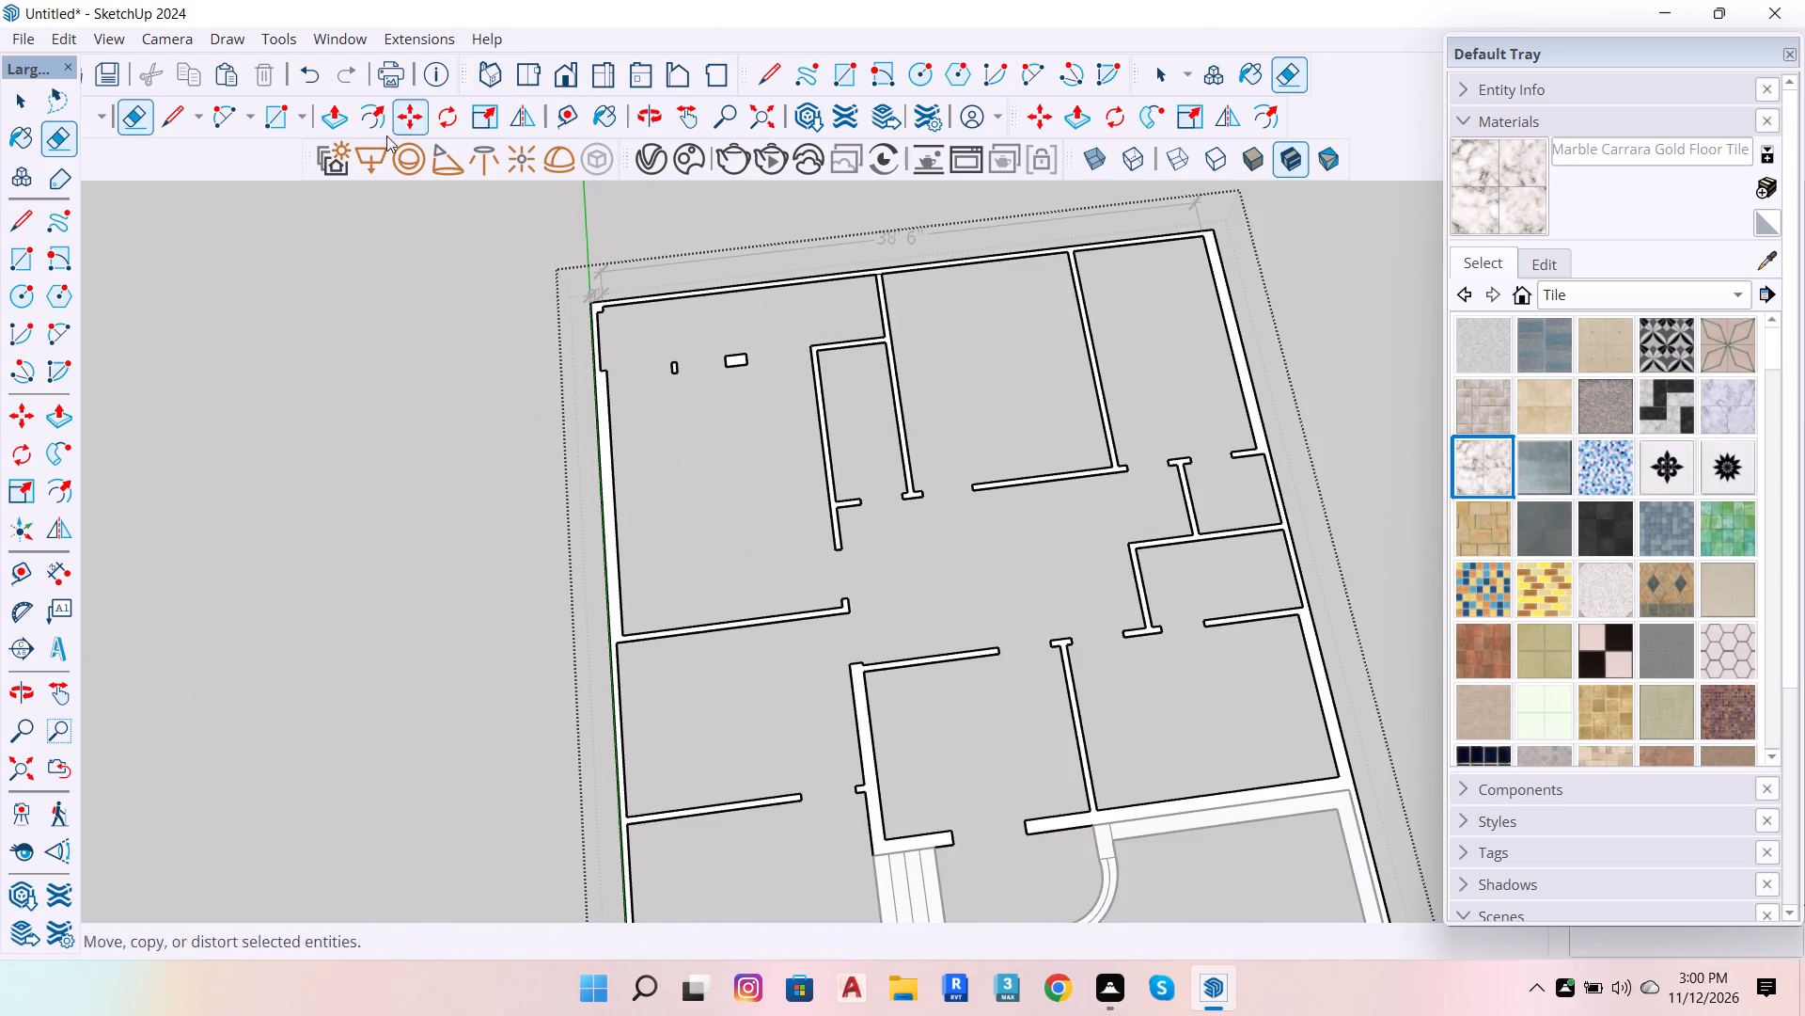
# Draw a line across the midpoint of the short end wall of the narrow room beside the large room.
pyautogui.click(174, 128)
pyautogui.scroll(5, 808, 338)
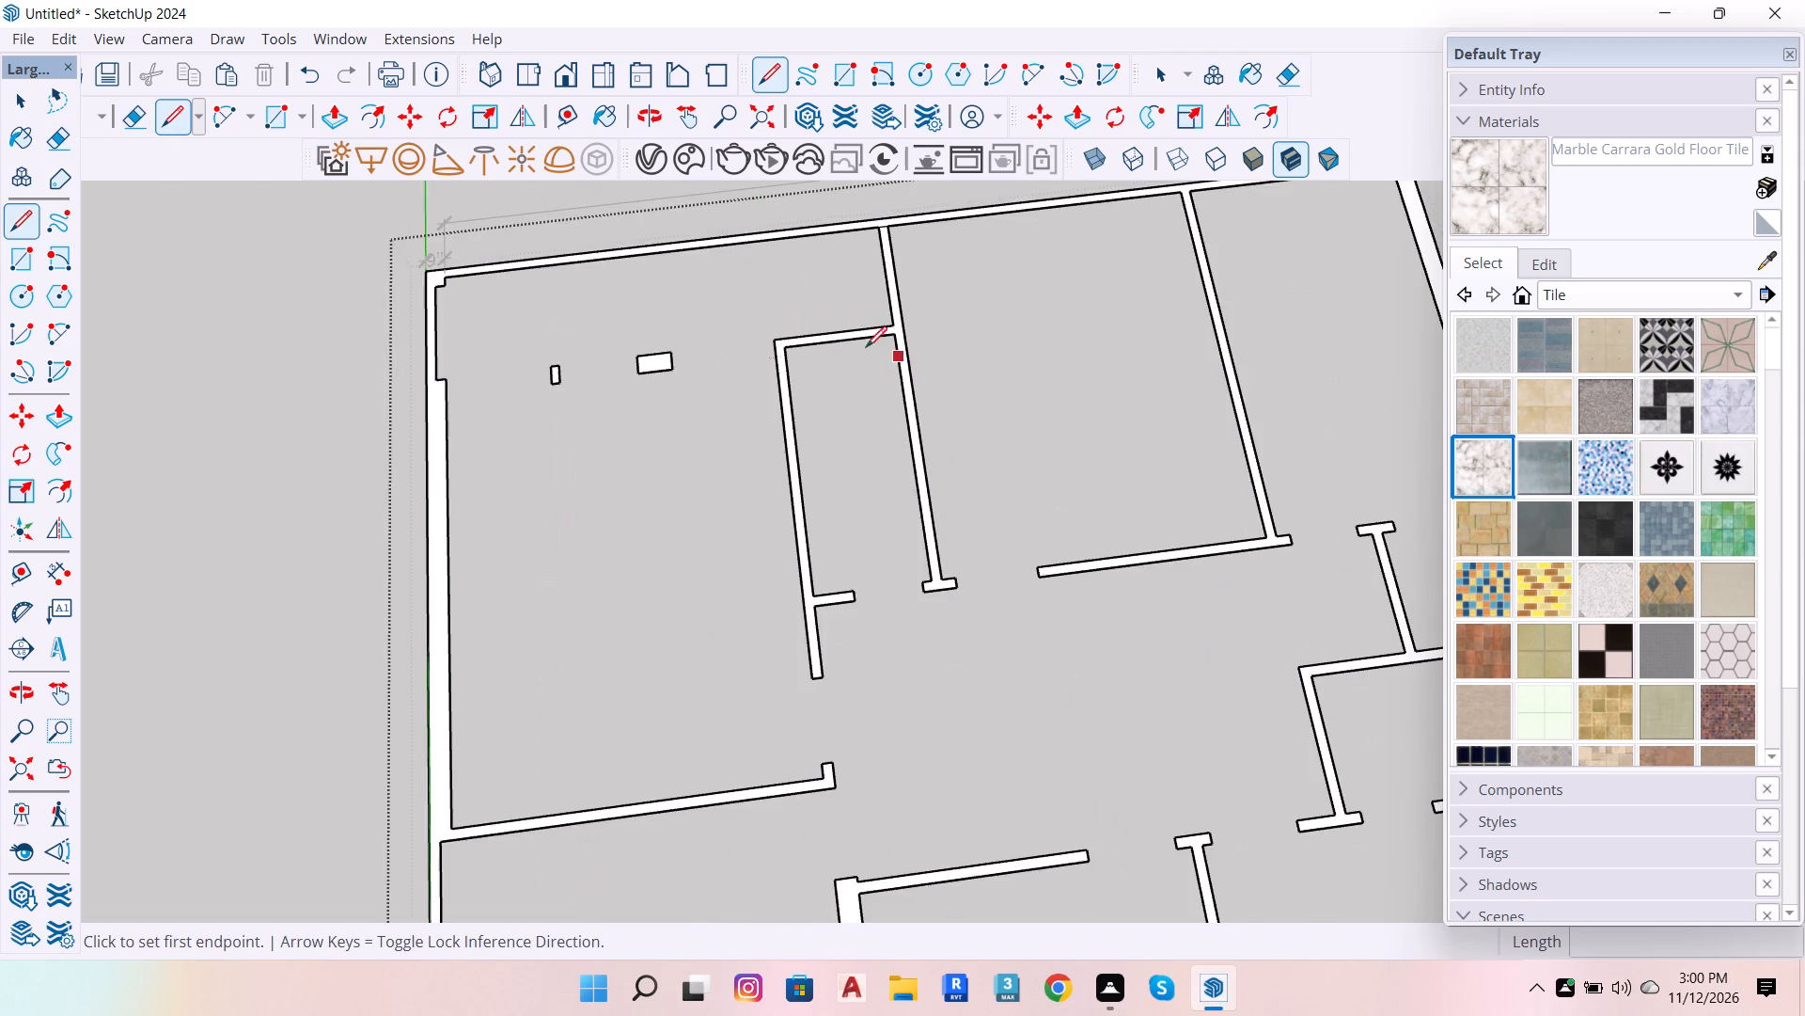
pyautogui.scroll(7, 855, 345)
pyautogui.click(834, 330)
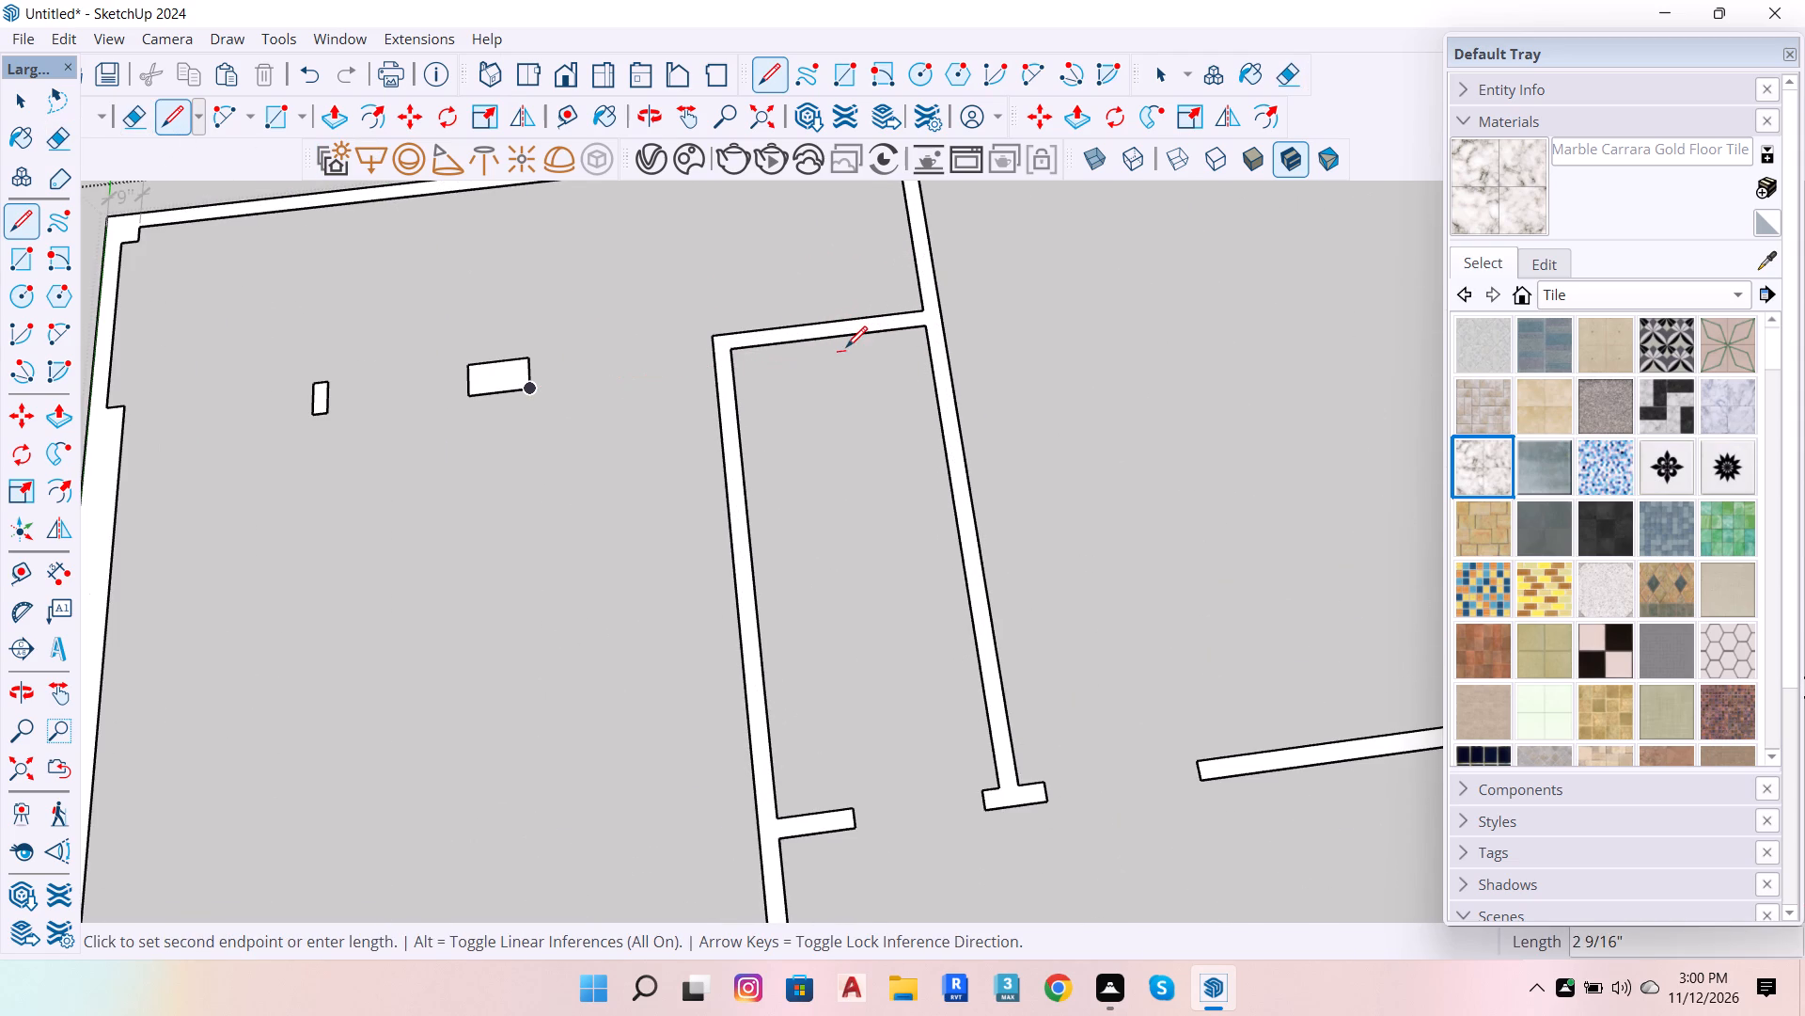
pyautogui.press('space')
pyautogui.press('l')
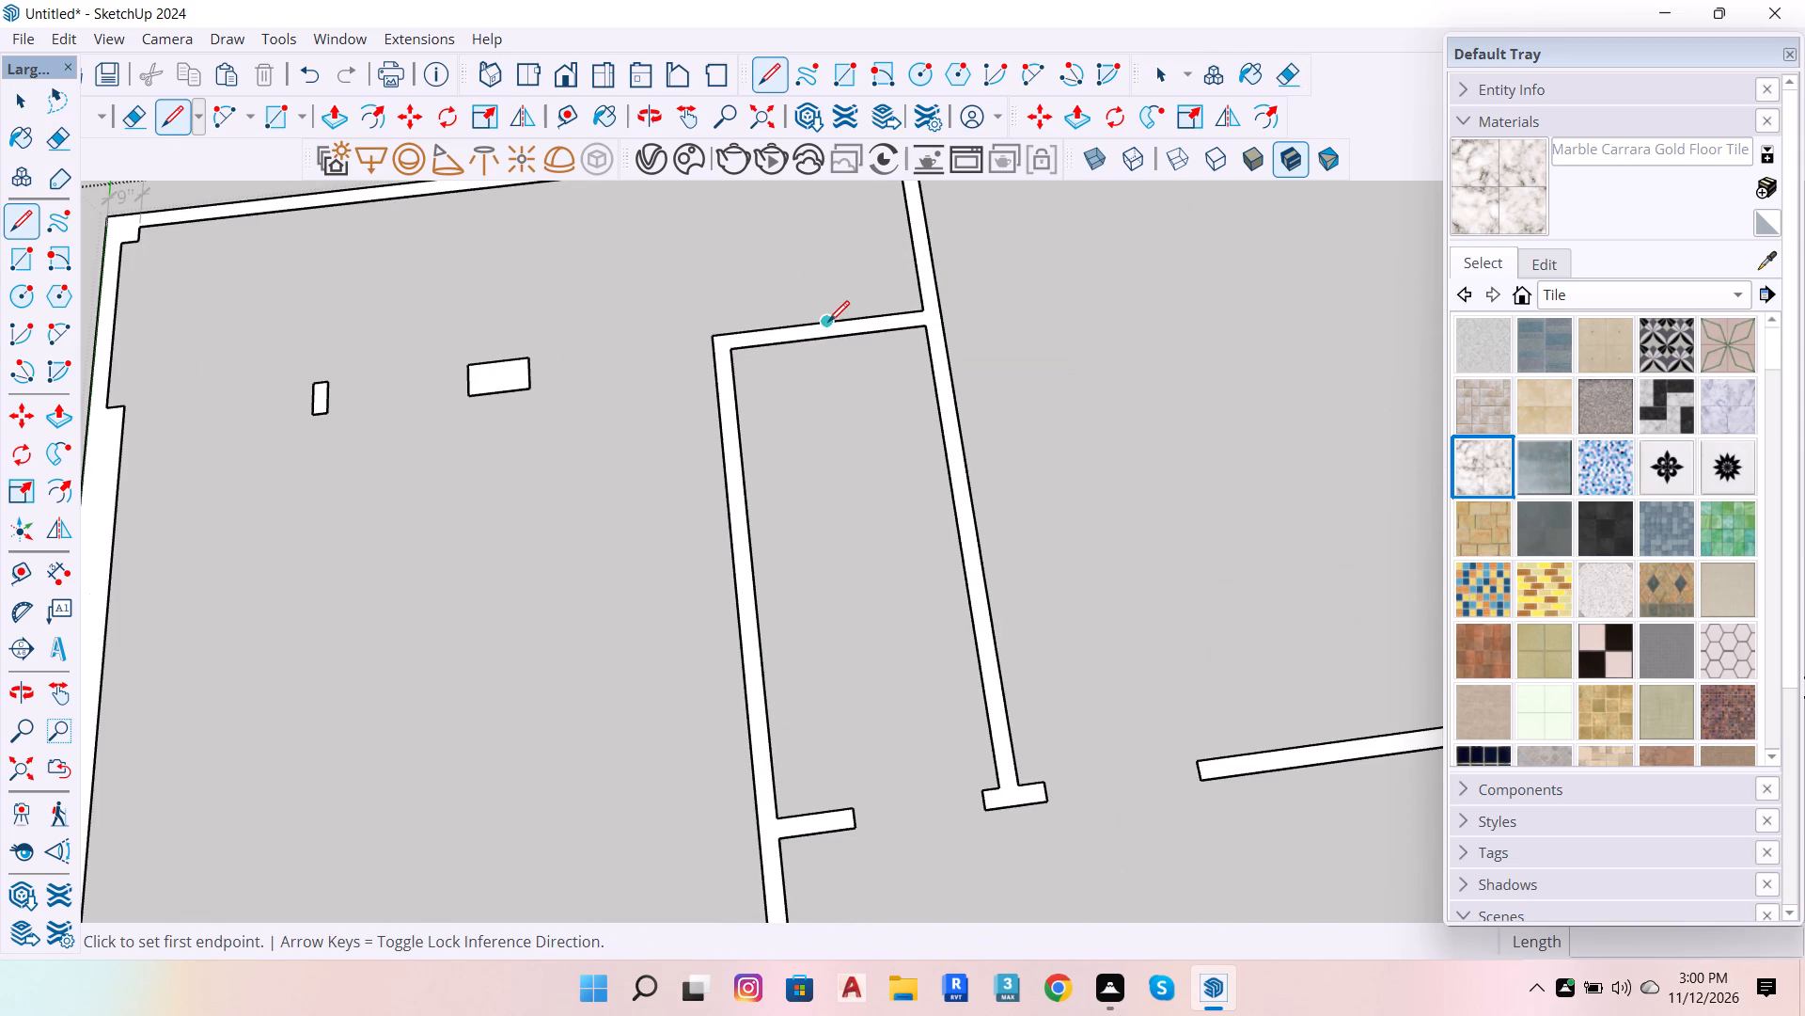
pyautogui.click(828, 322)
pyautogui.click(834, 337)
pyautogui.scroll(5, 861, 325)
pyautogui.press('space')
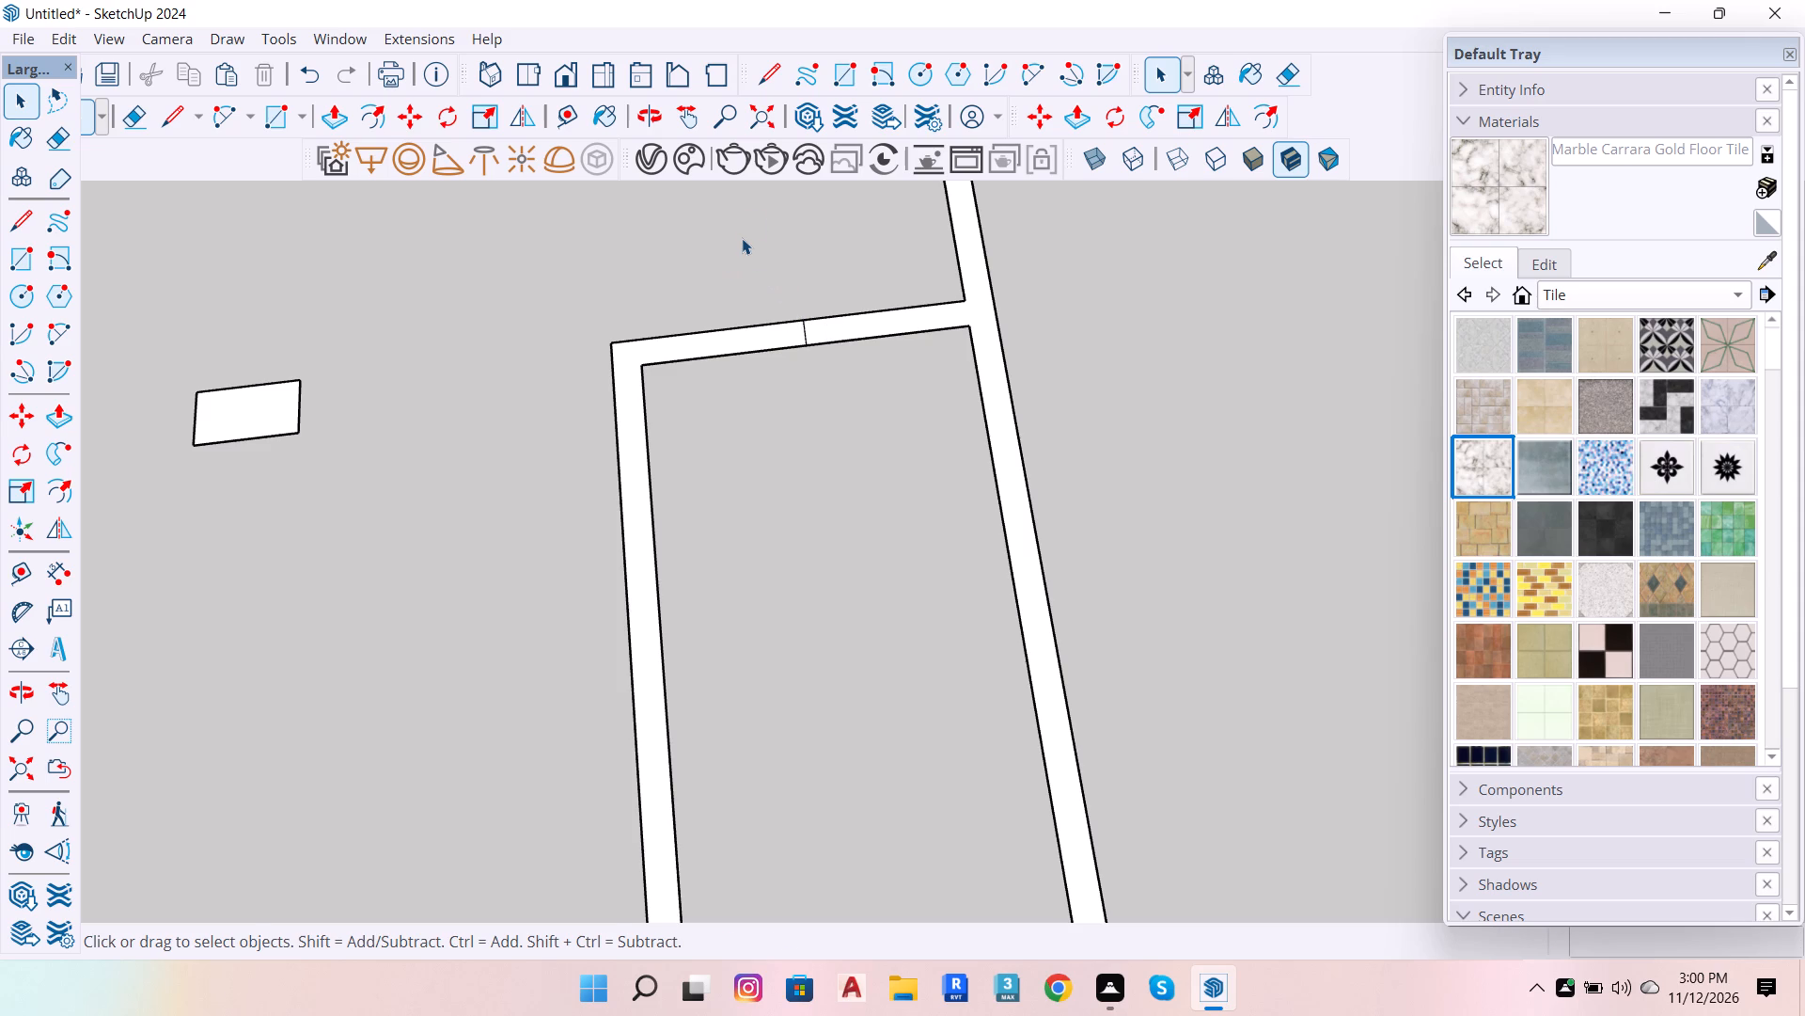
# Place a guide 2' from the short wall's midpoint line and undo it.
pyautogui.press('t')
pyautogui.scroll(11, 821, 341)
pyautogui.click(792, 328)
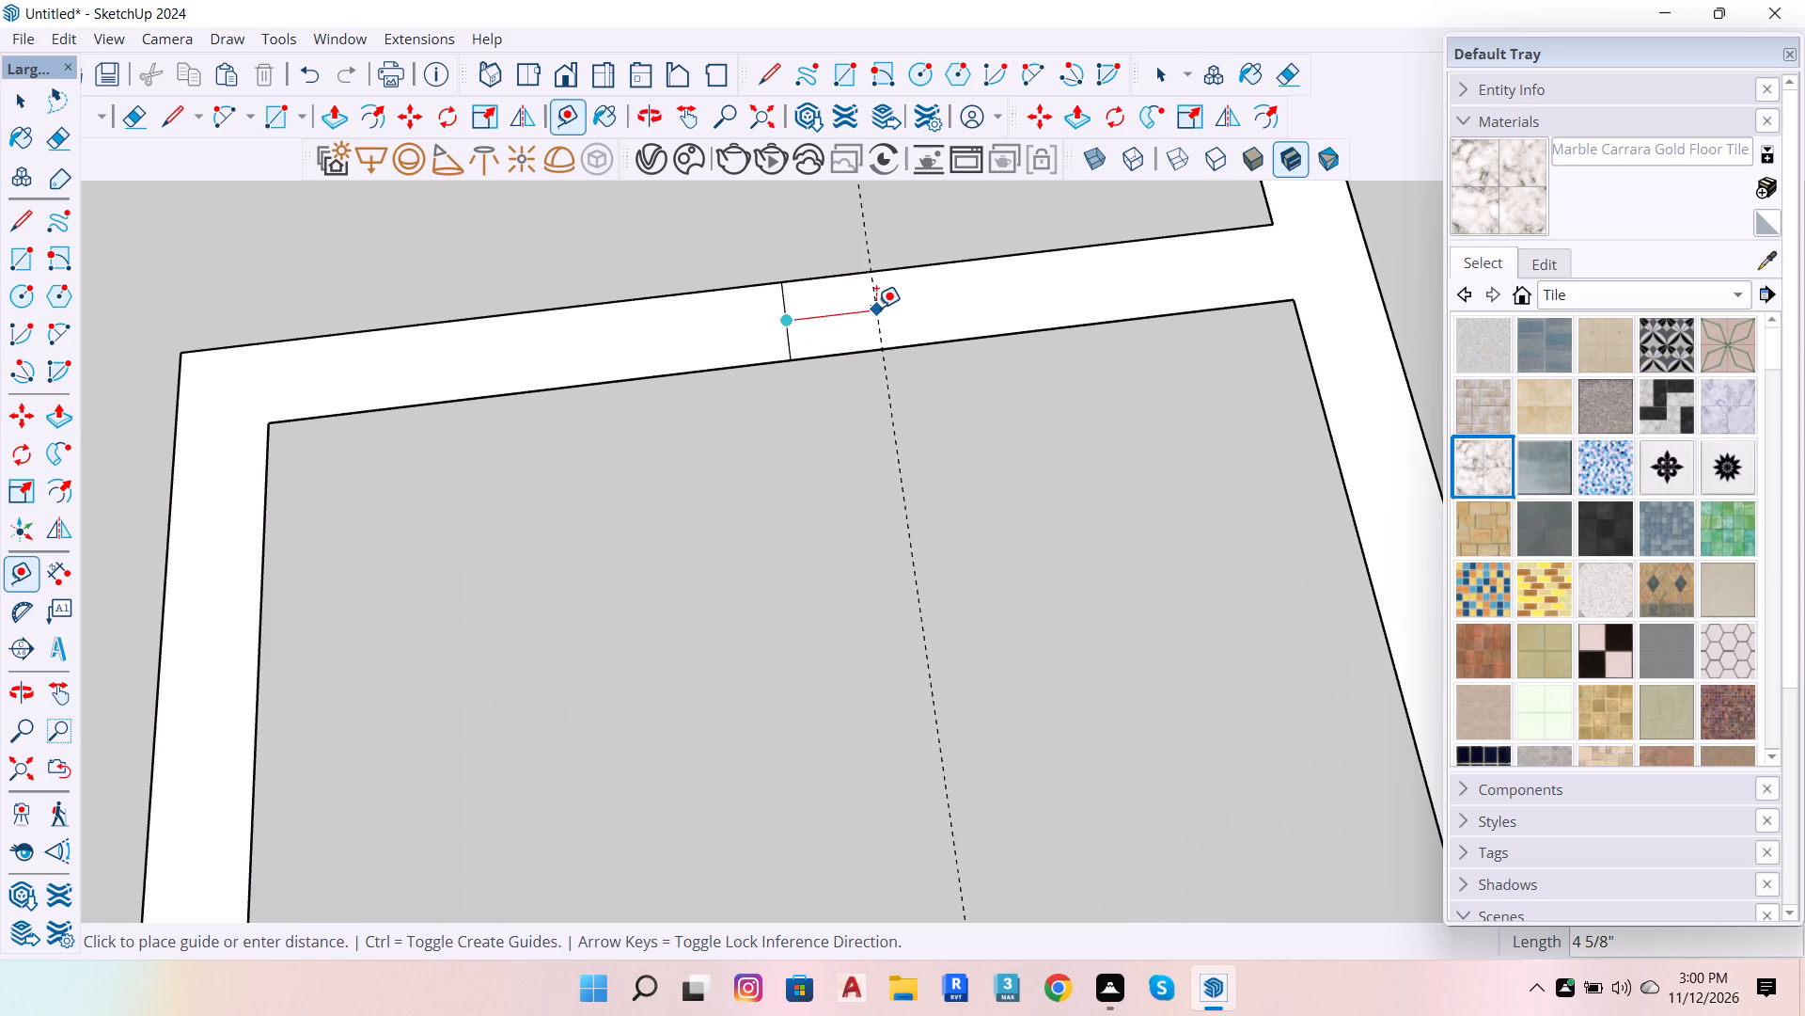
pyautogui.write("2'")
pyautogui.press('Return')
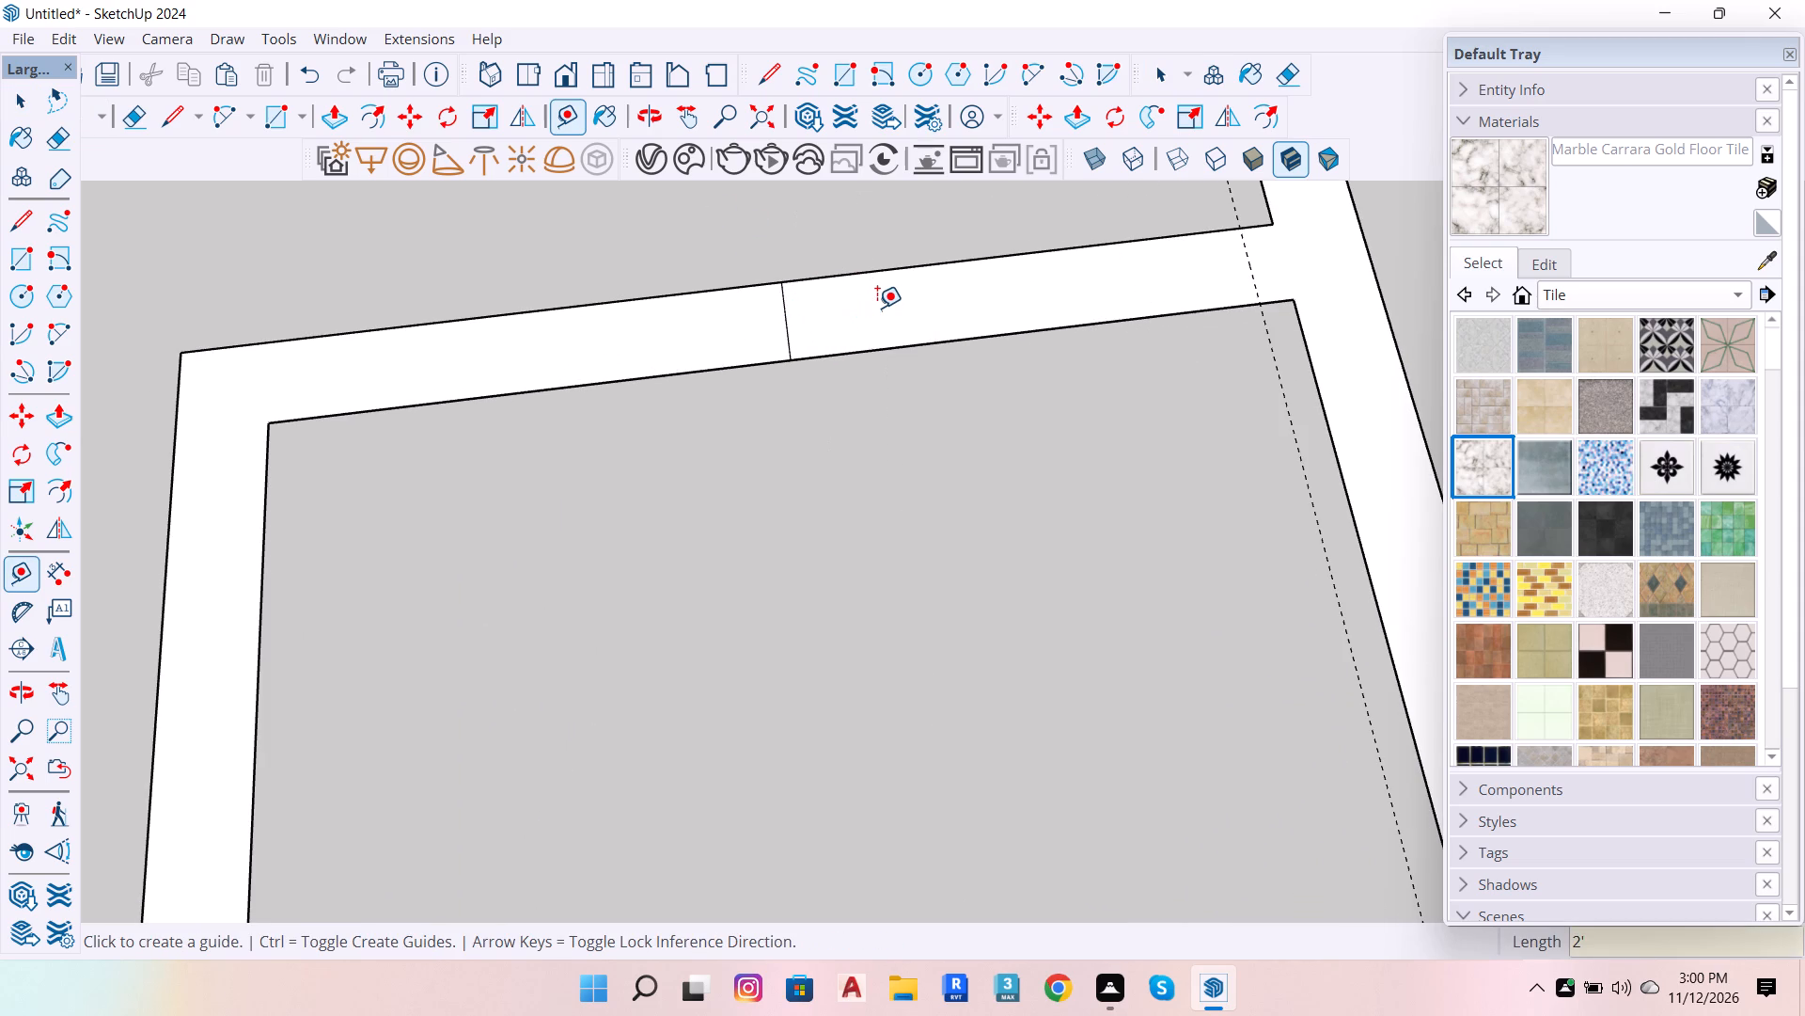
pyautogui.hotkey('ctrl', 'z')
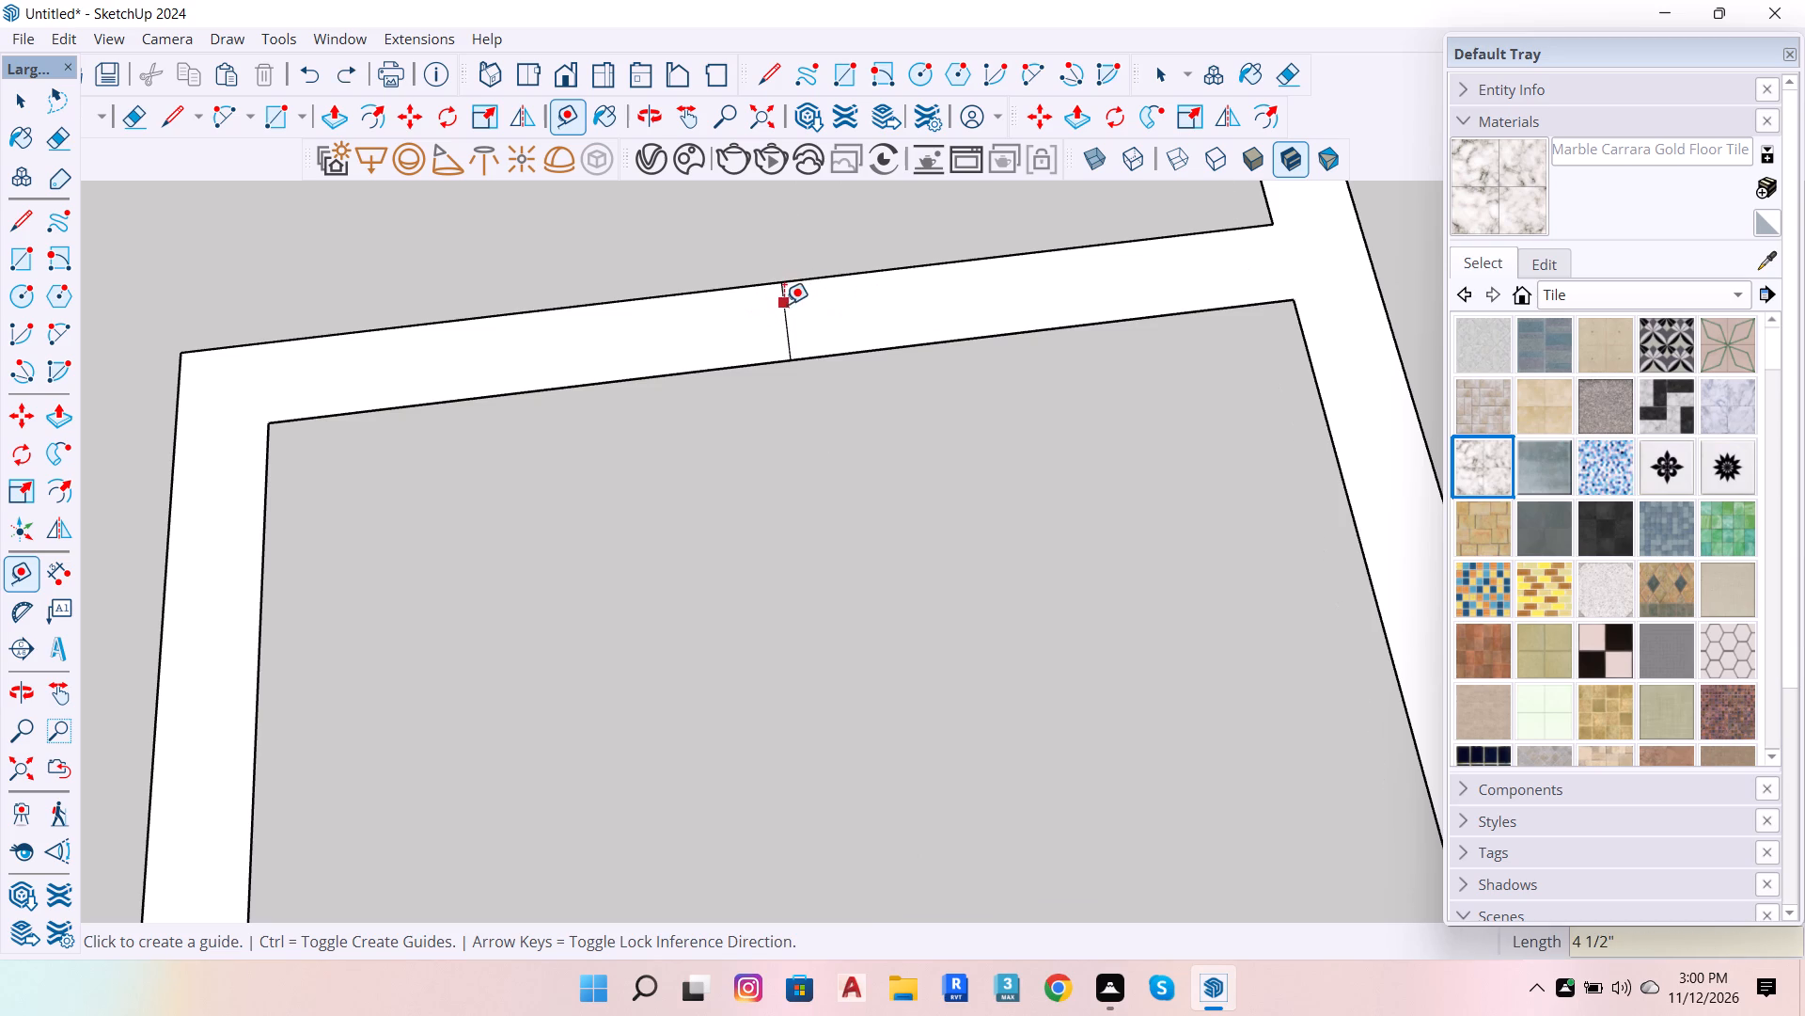
# Place a guide 1' from the short wall's midpoint line toward the long partition, and a second guide 2' back from it.
pyautogui.click(779, 304)
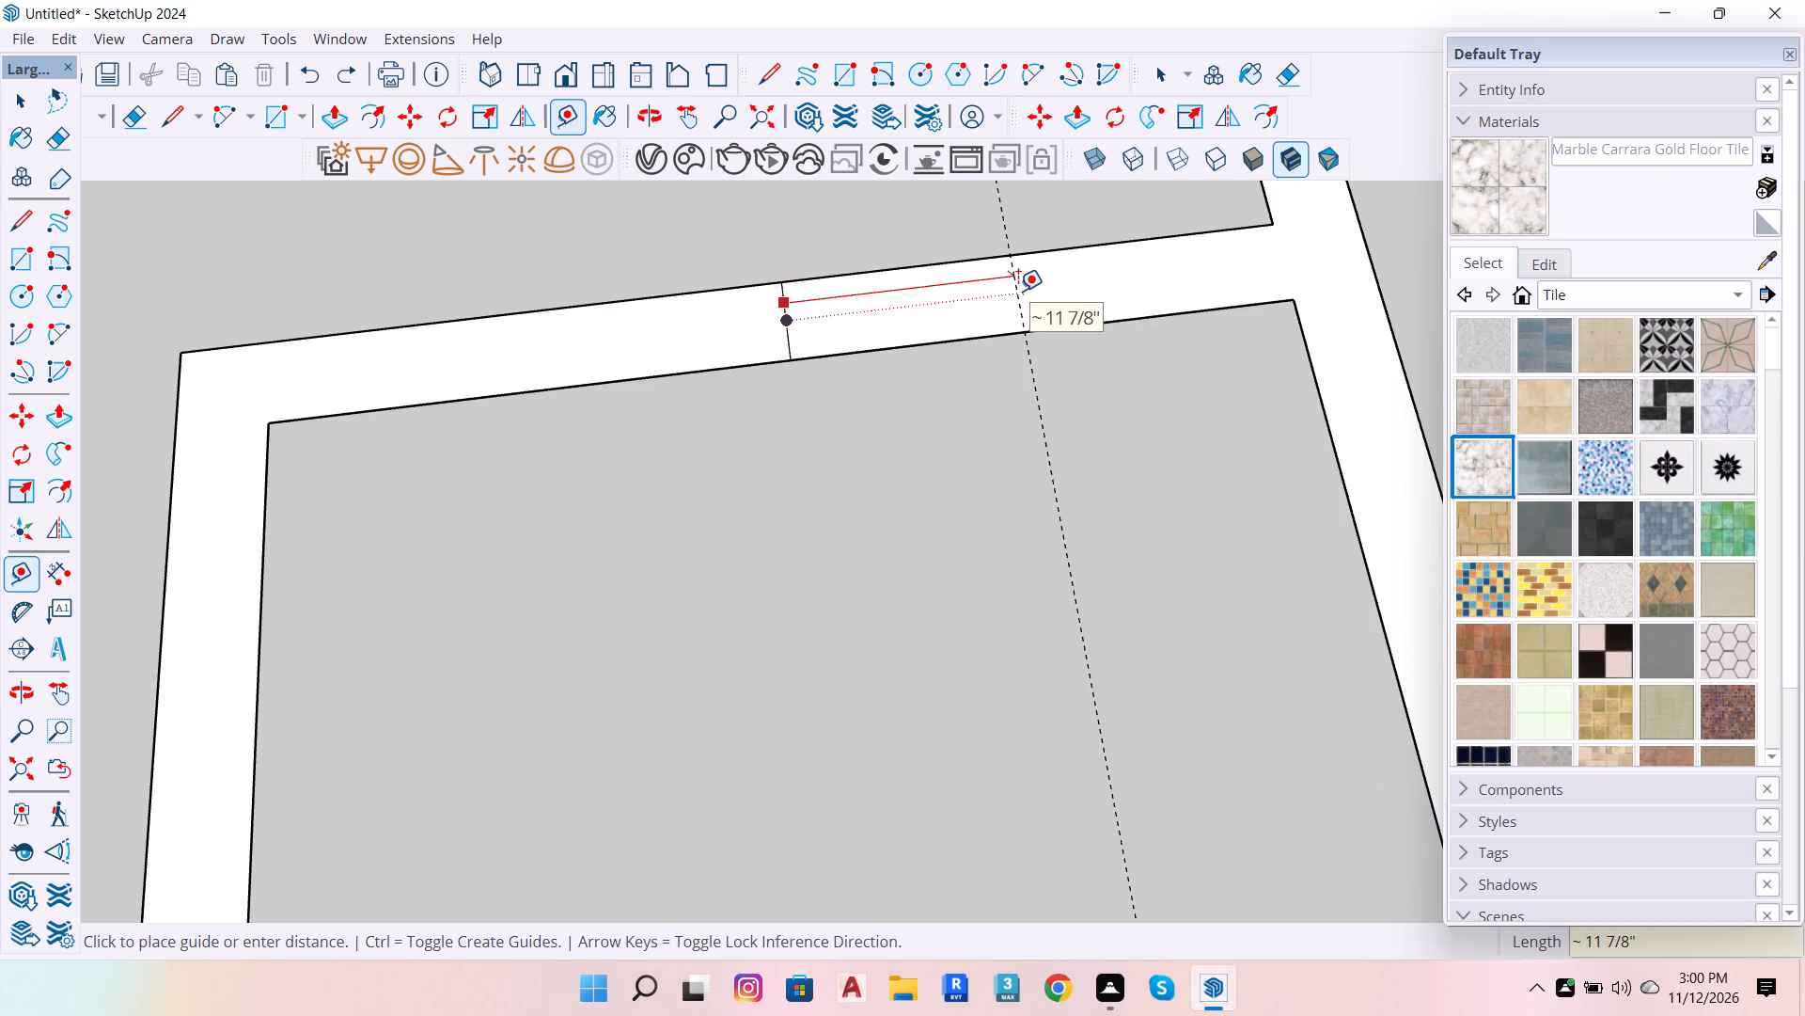
pyautogui.write("1'")
pyautogui.press('Return')
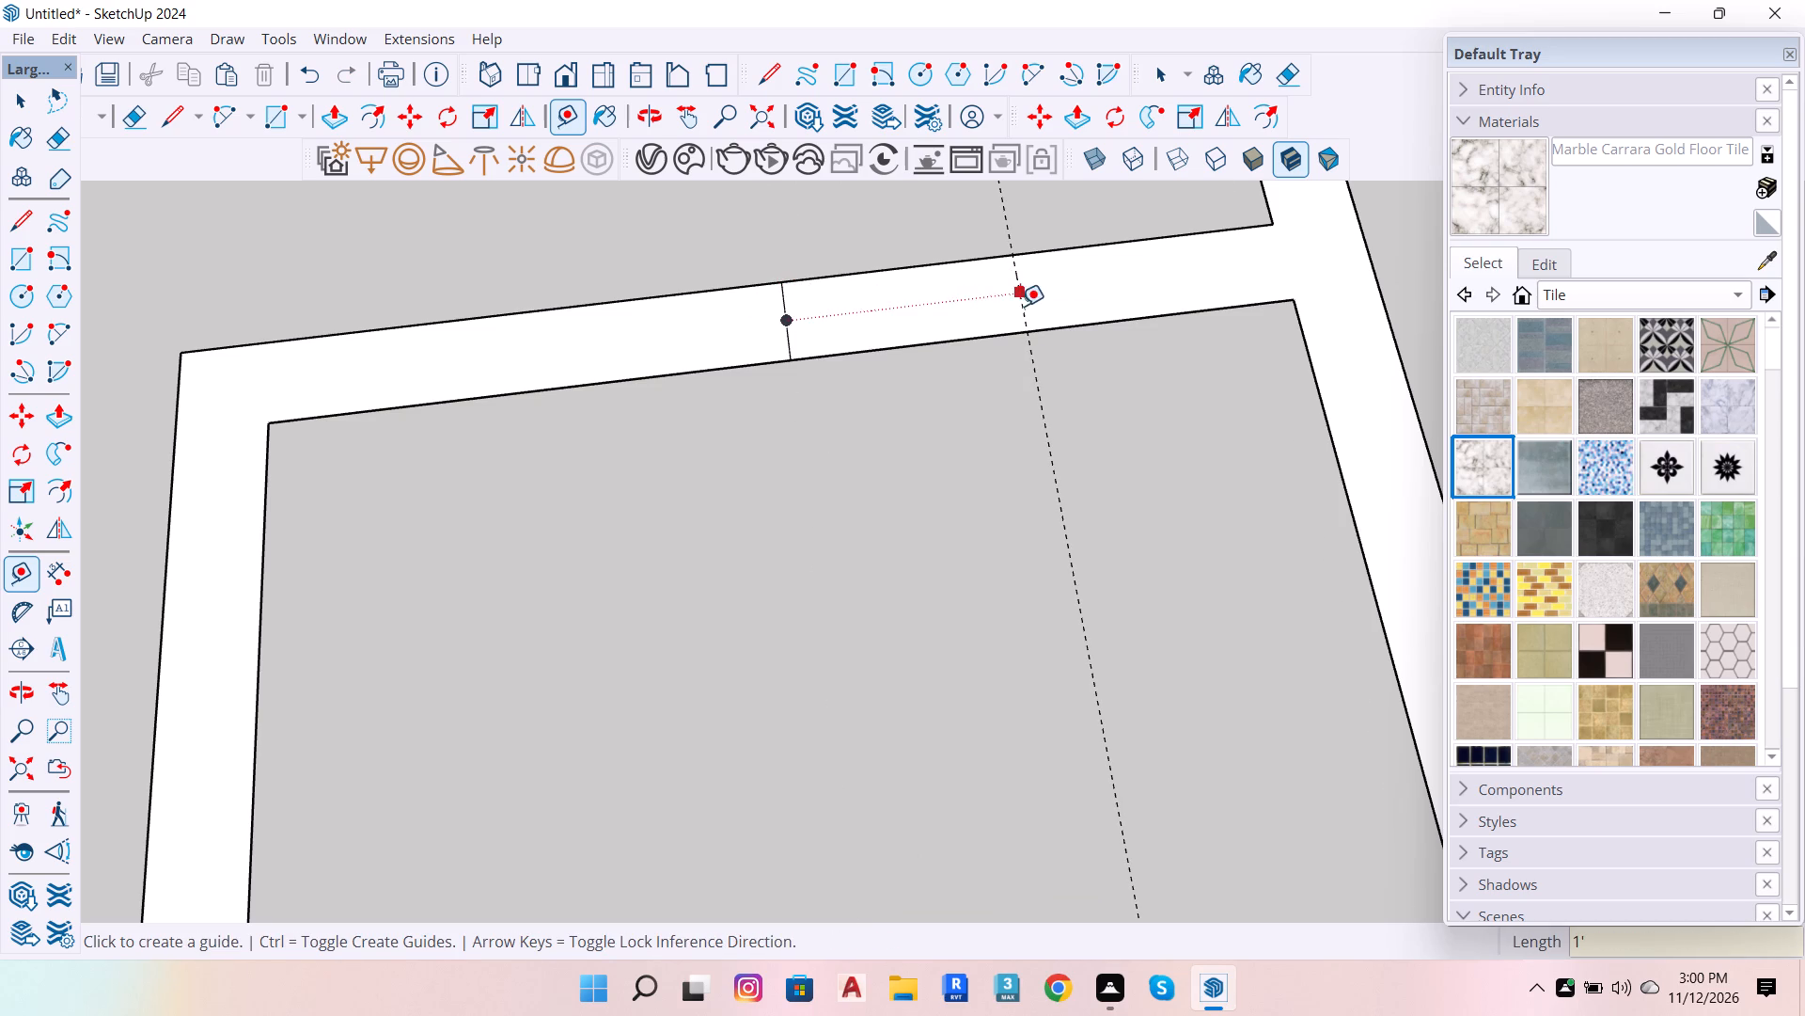
pyautogui.click(1039, 412)
pyautogui.press('space')
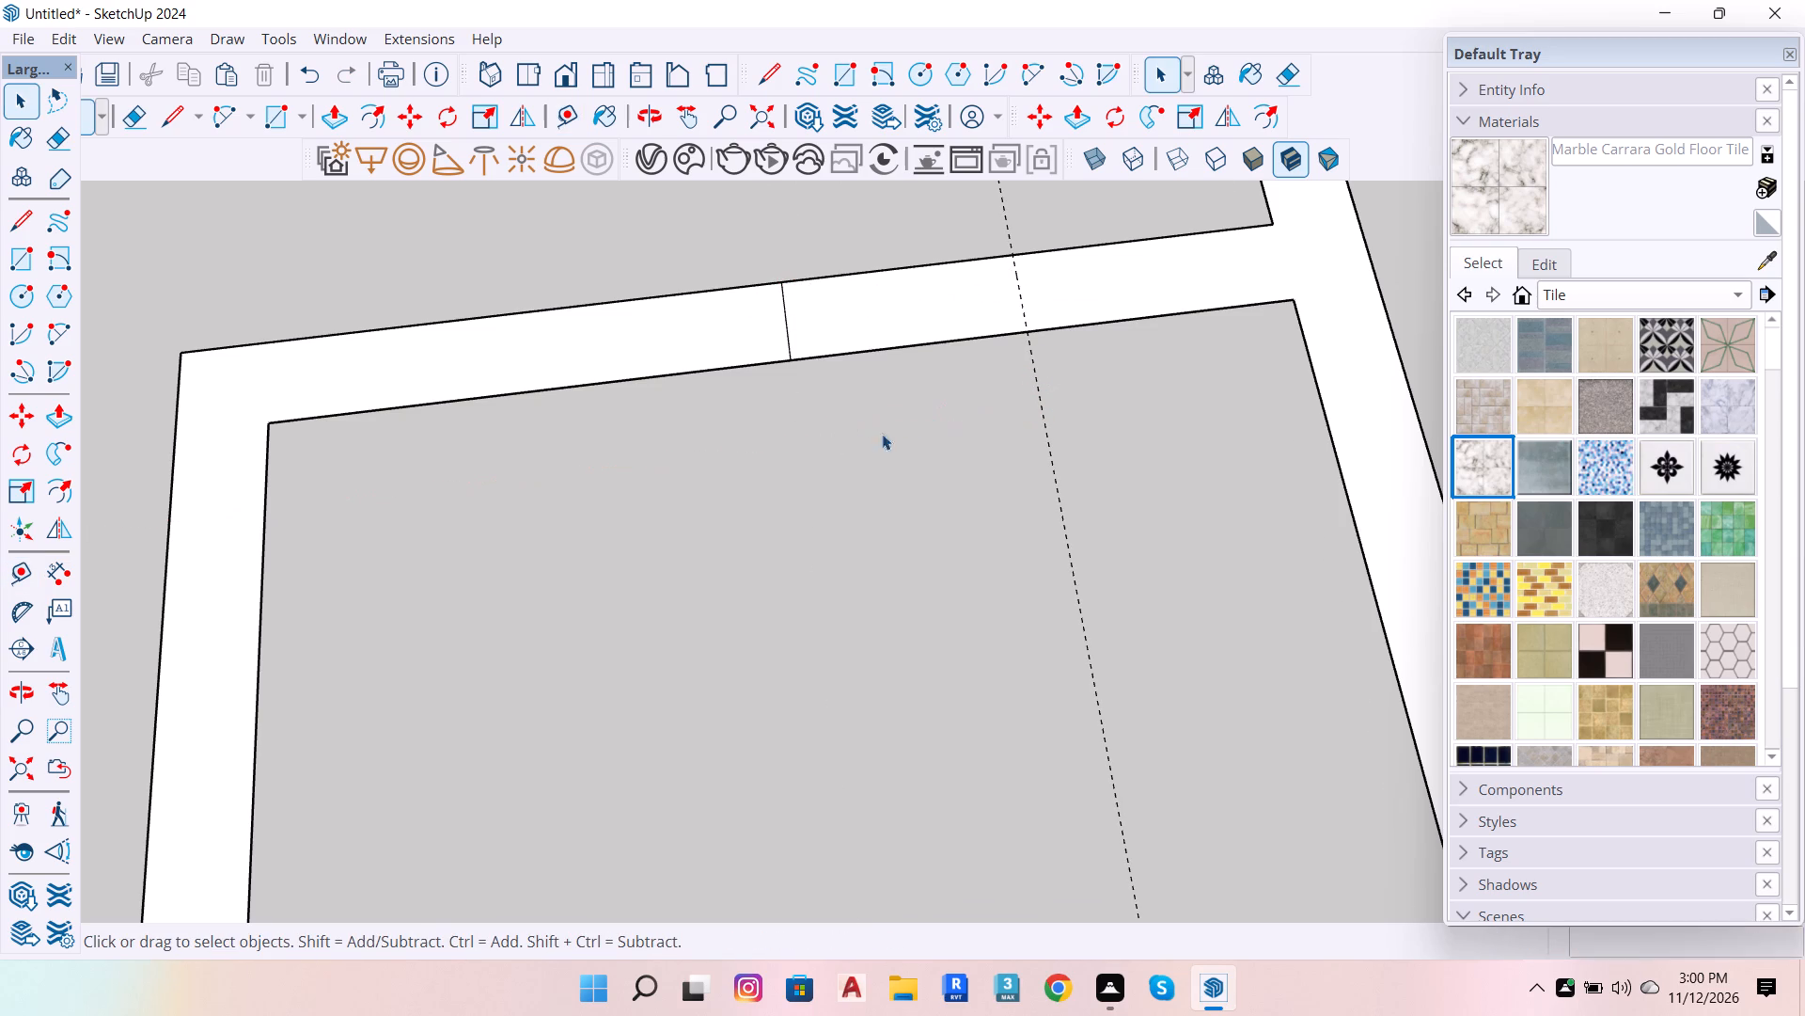
pyautogui.press('t')
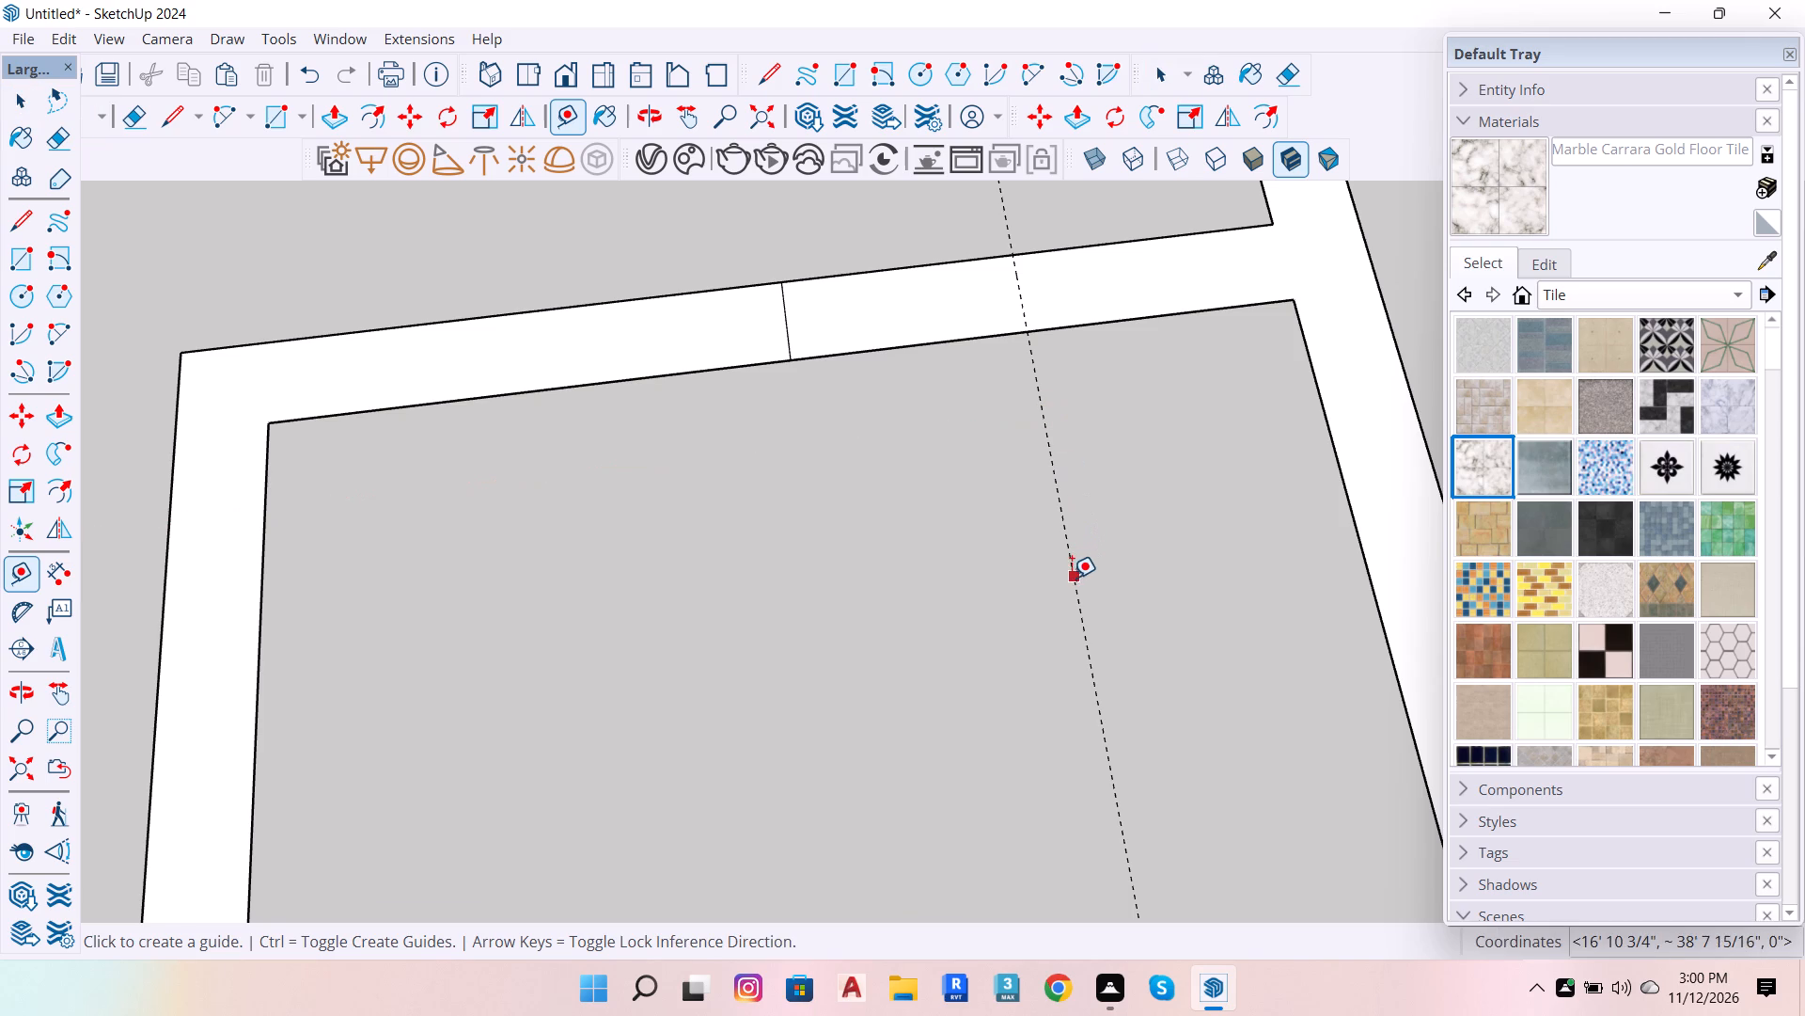
pyautogui.click(1072, 578)
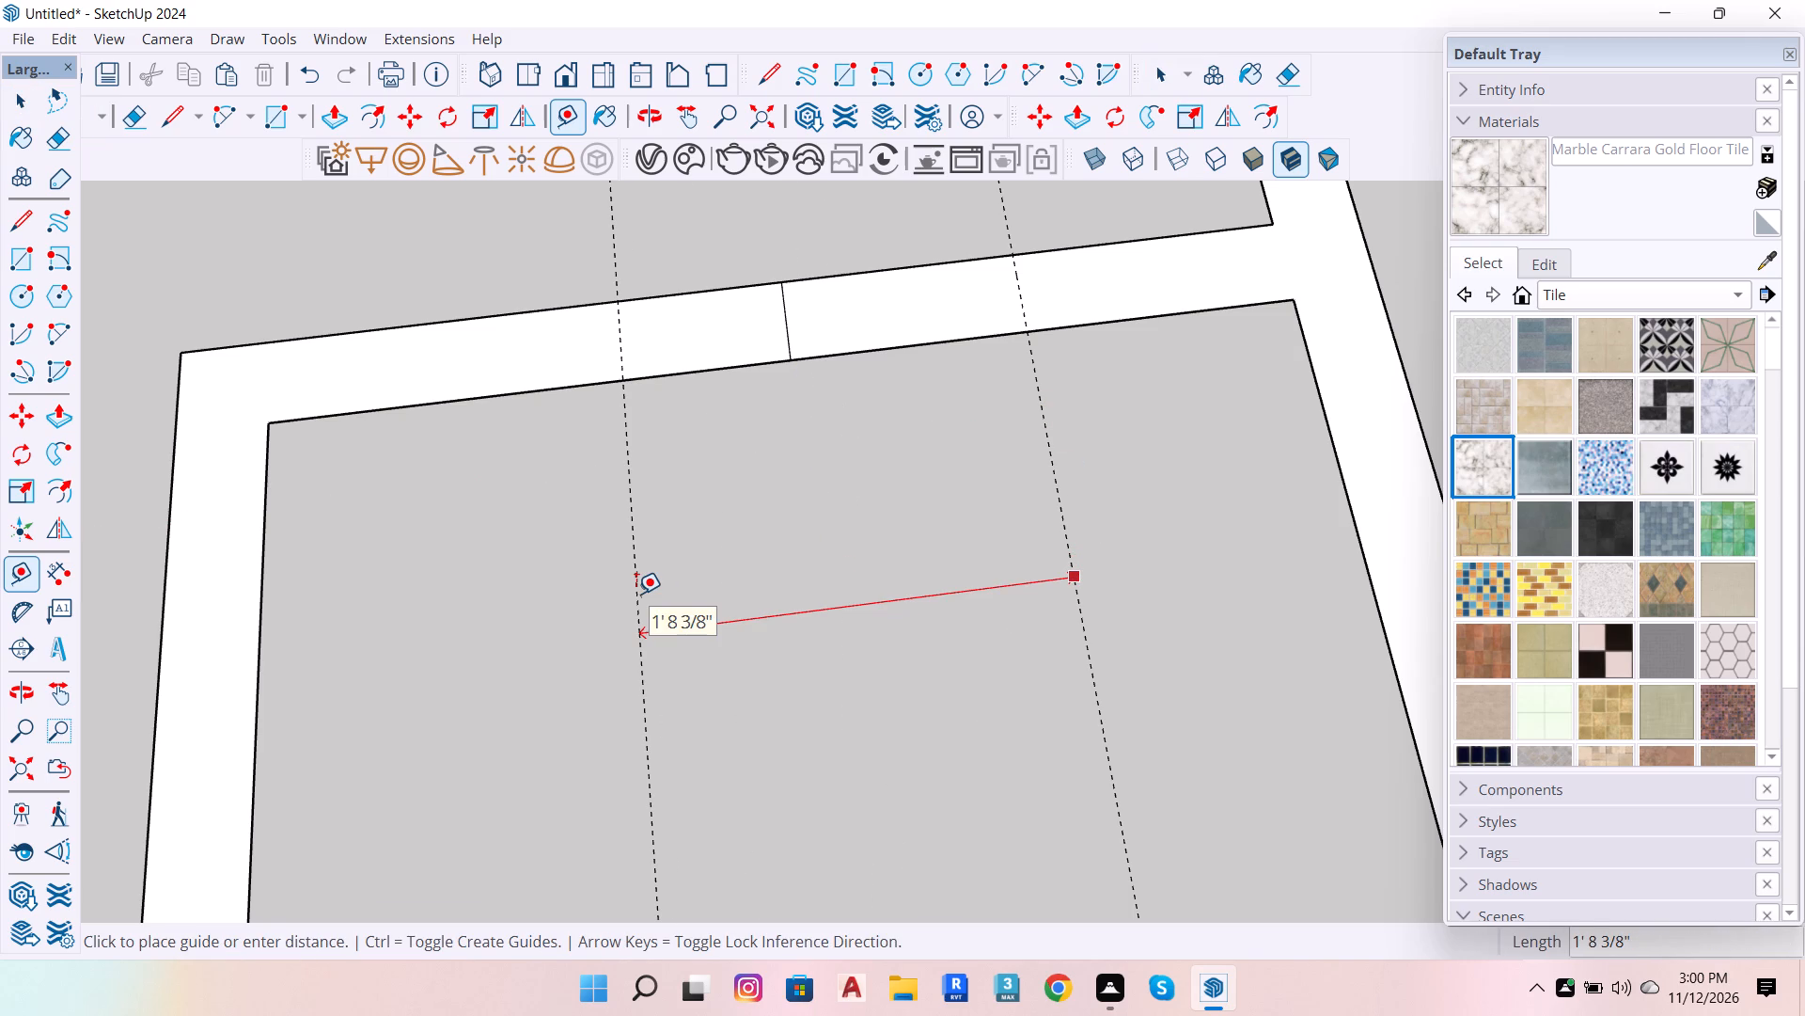
pyautogui.write("2'")
pyautogui.press('Return')
pyautogui.press('space')
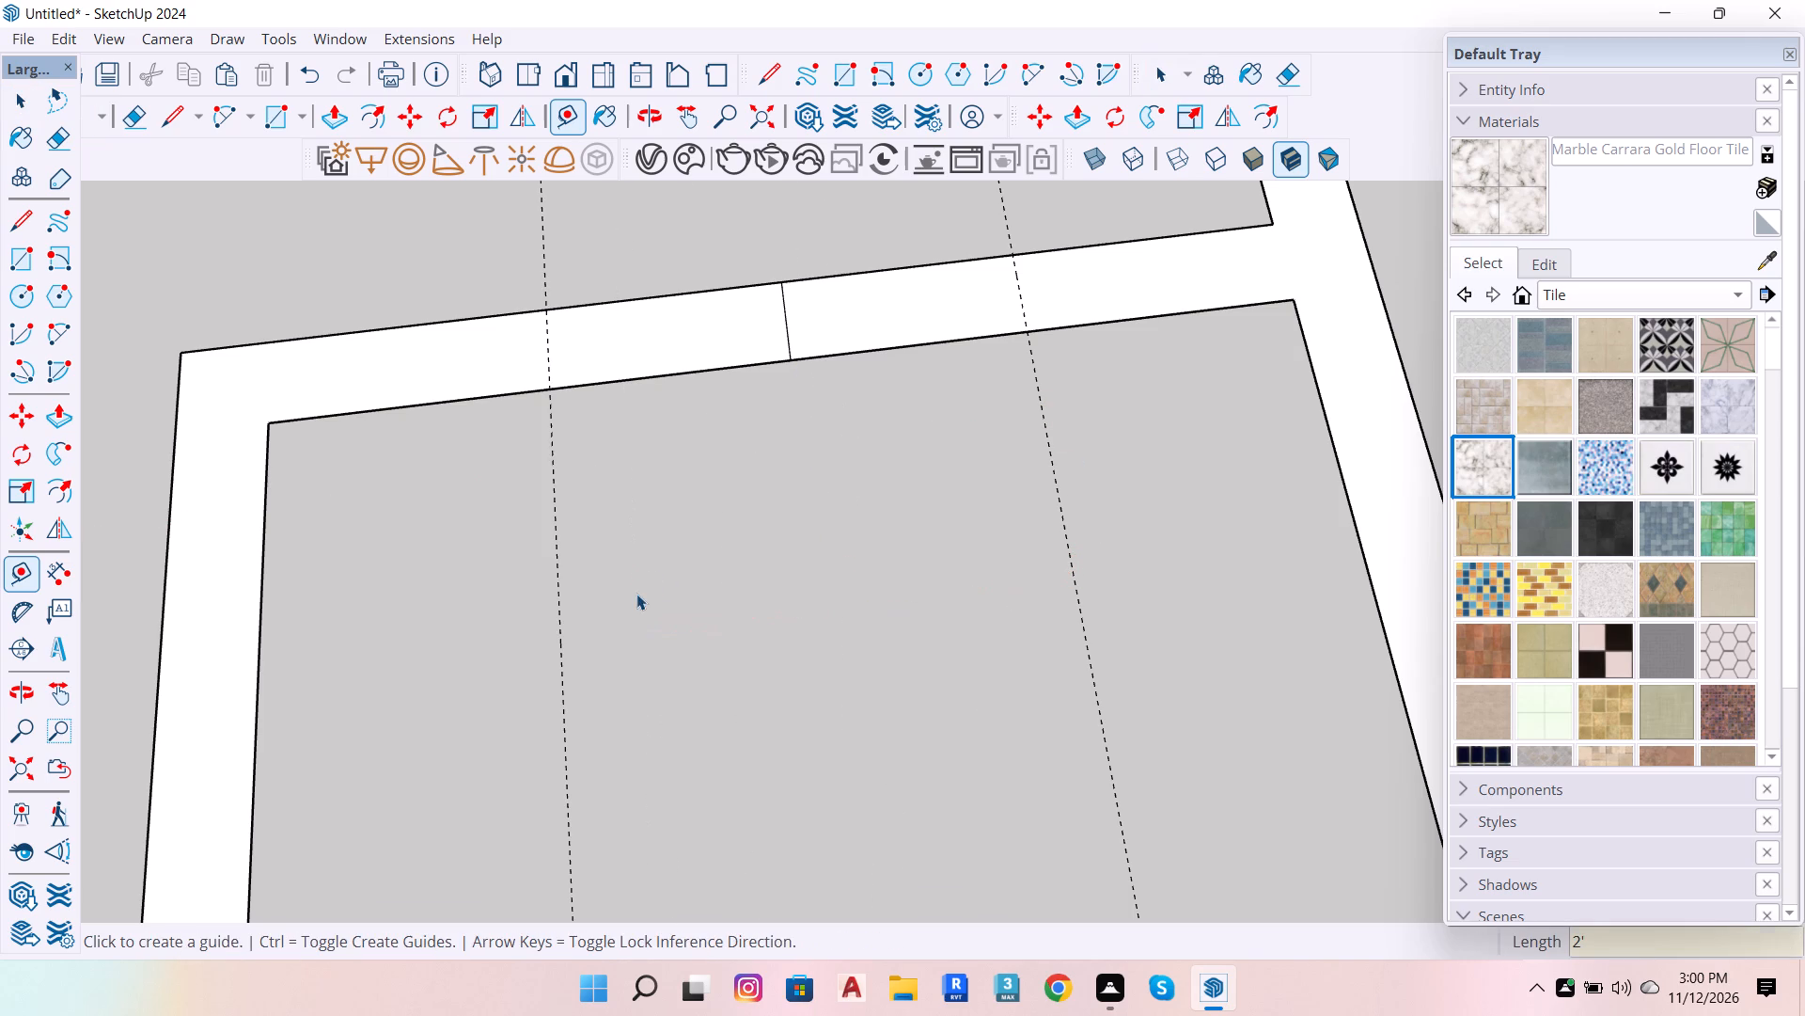
# Draw lines across the short end wall along both guides and erase the wall between them to cut a 2' opening.
pyautogui.press('l')
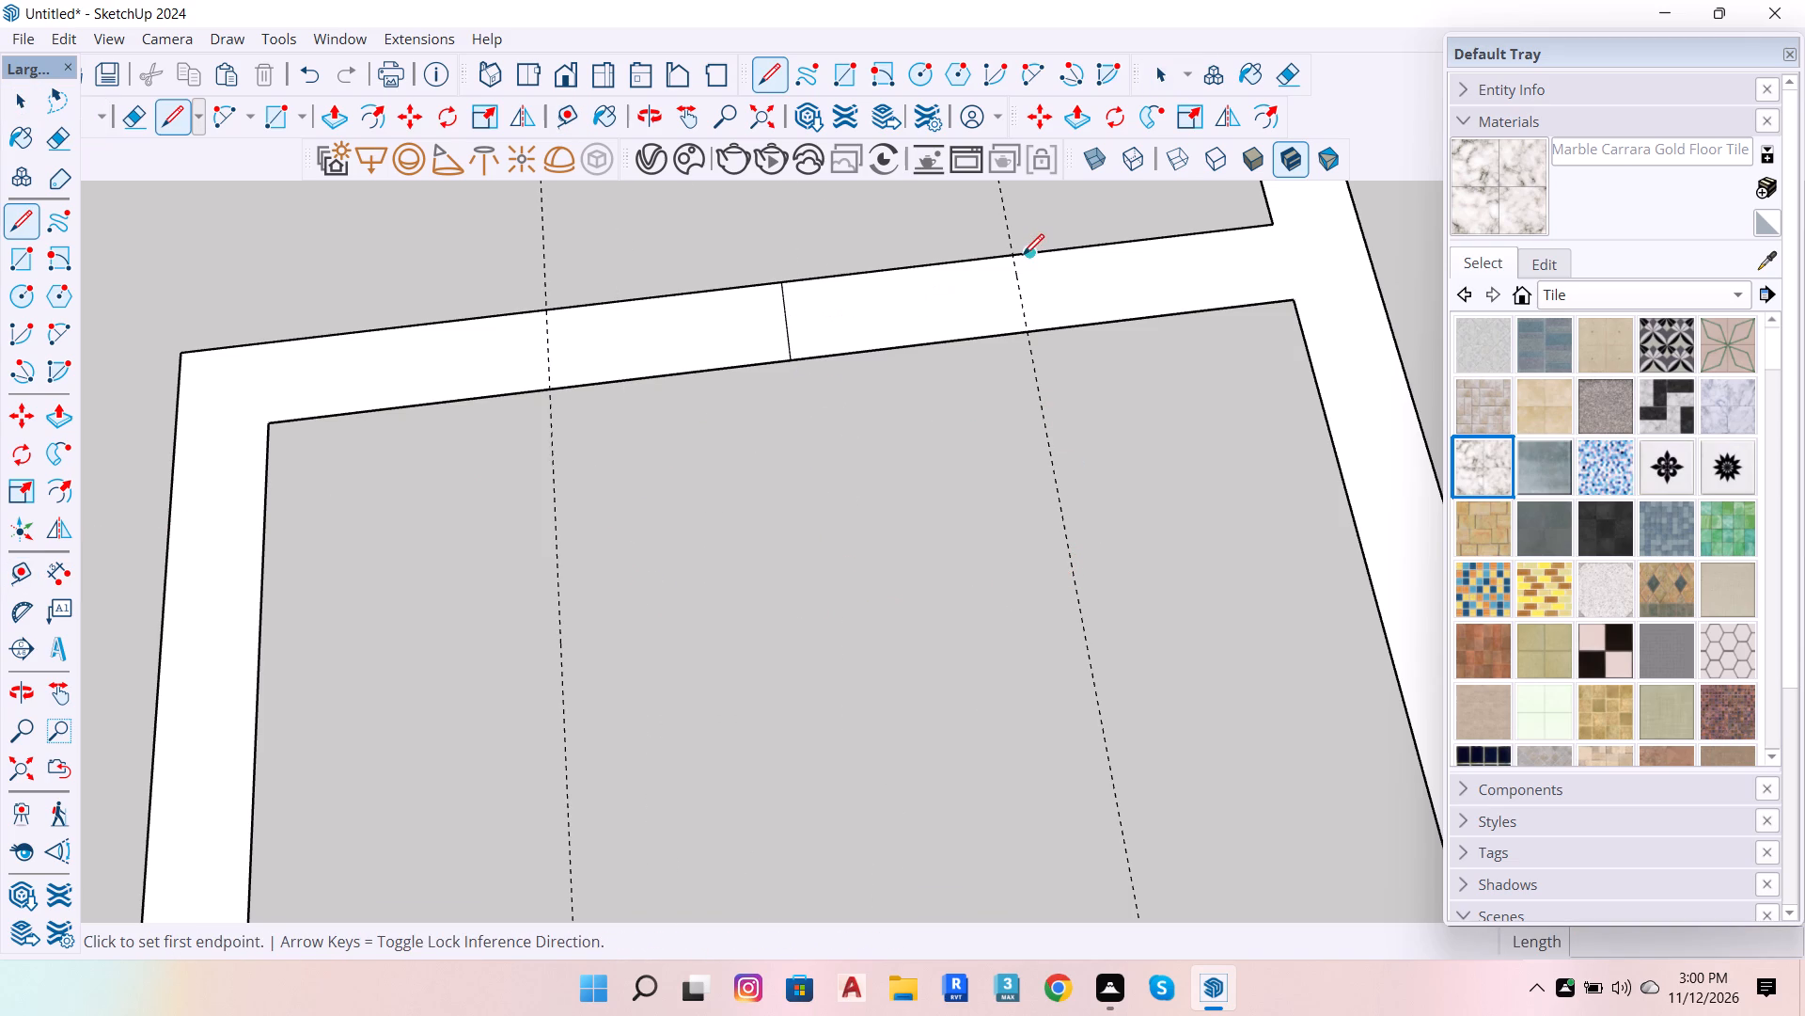
pyautogui.click(1013, 255)
pyautogui.click(1028, 334)
pyautogui.click(546, 306)
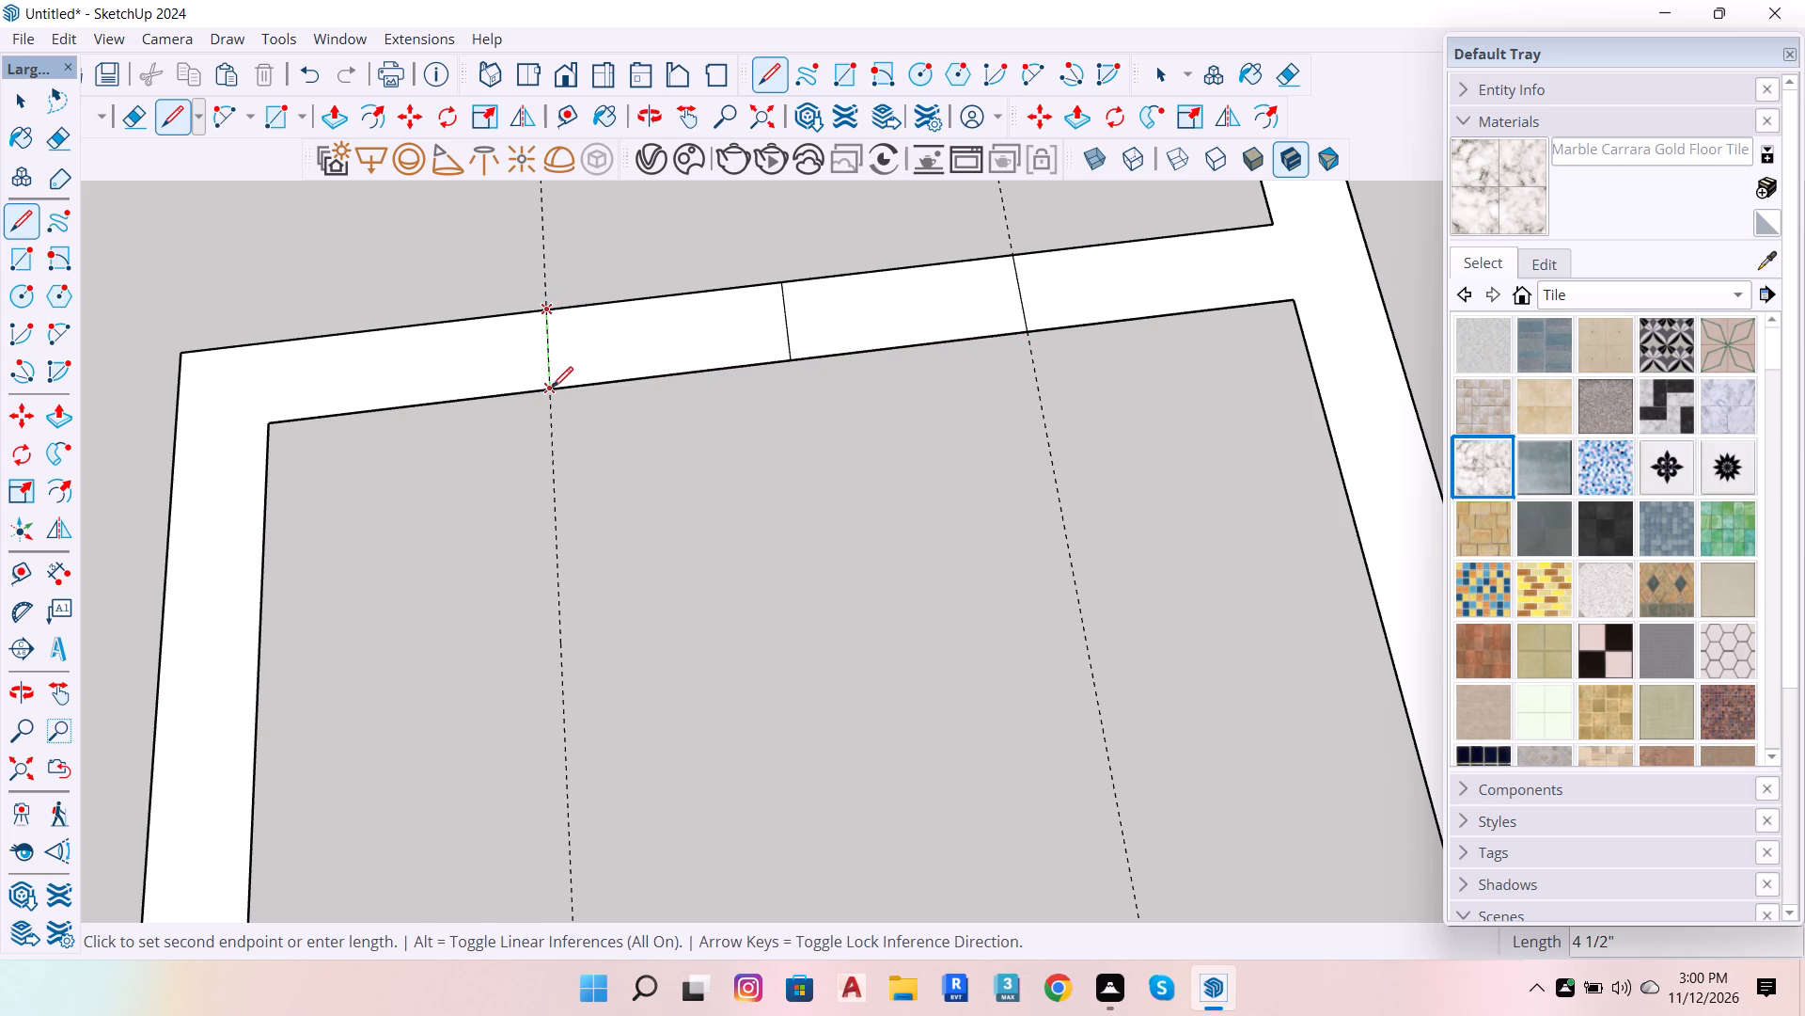
pyautogui.click(552, 388)
pyautogui.write('re')
pyautogui.moveTo(799, 255); pyautogui.dragTo(770, 353)
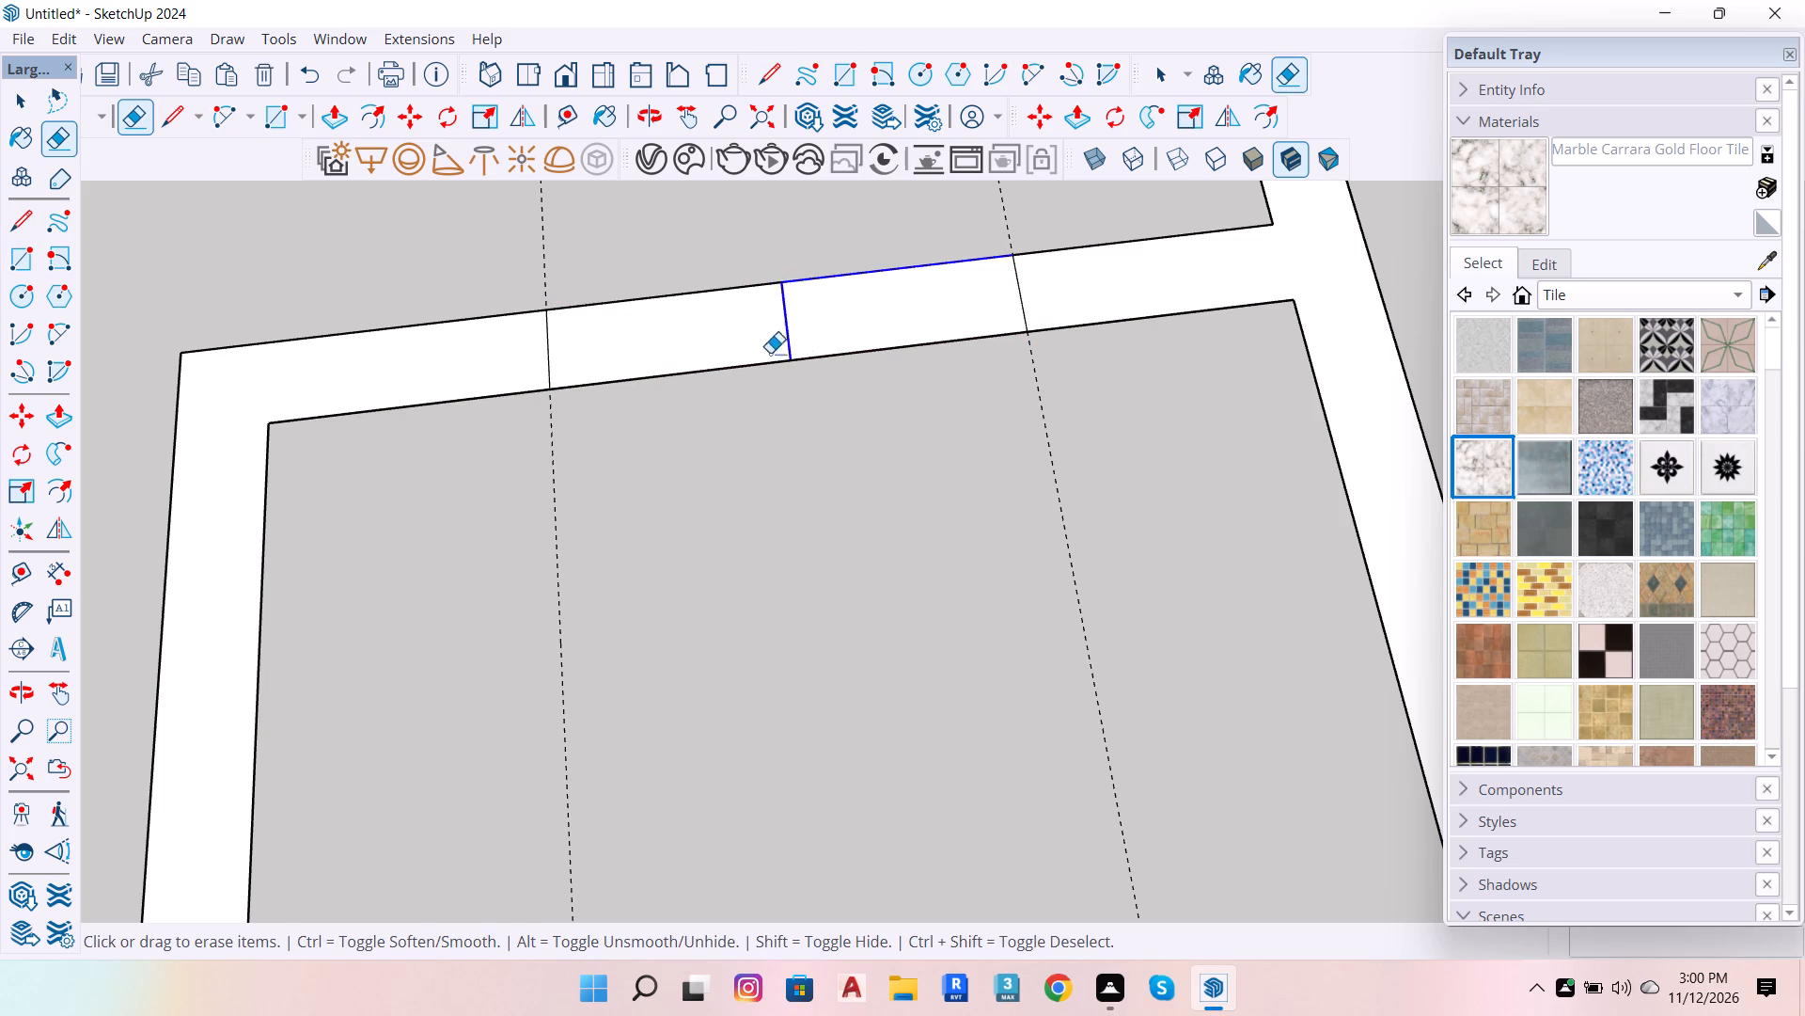
pyautogui.moveTo(770, 353); pyautogui.dragTo(717, 363)
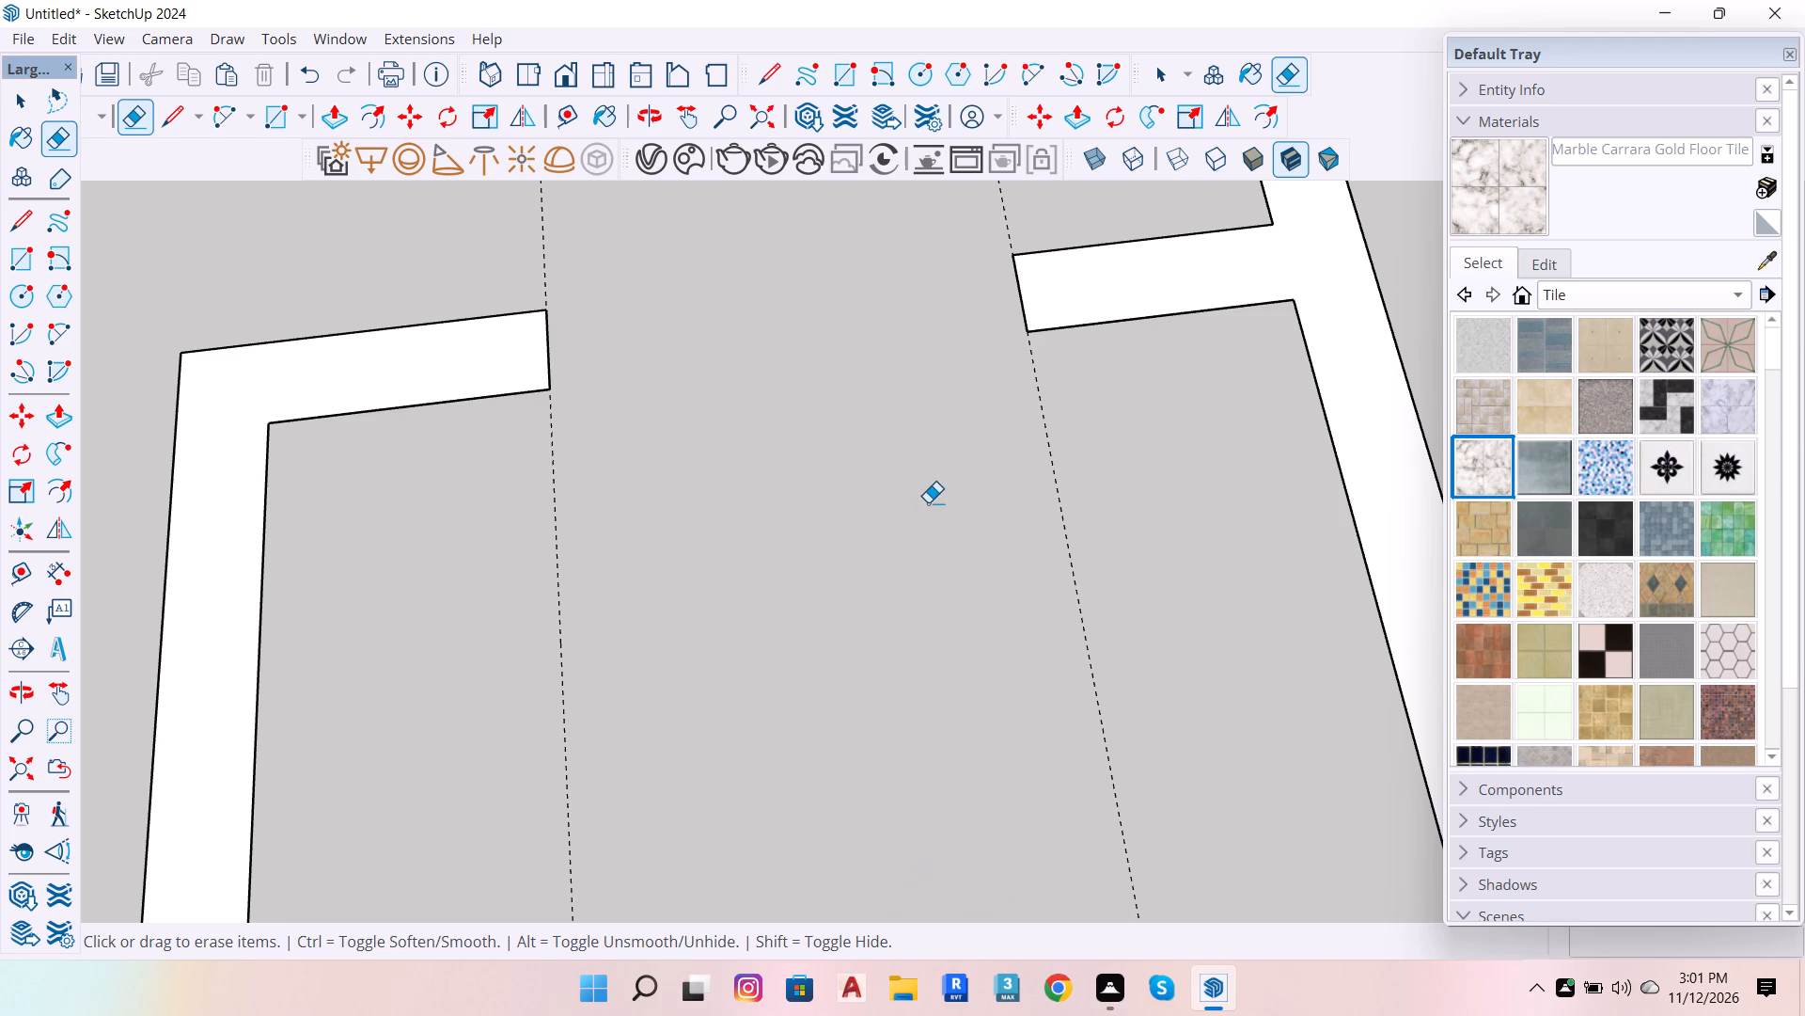
# Erase the two guides beside the short end wall's new opening.
pyautogui.scroll(-7, 846, 465)
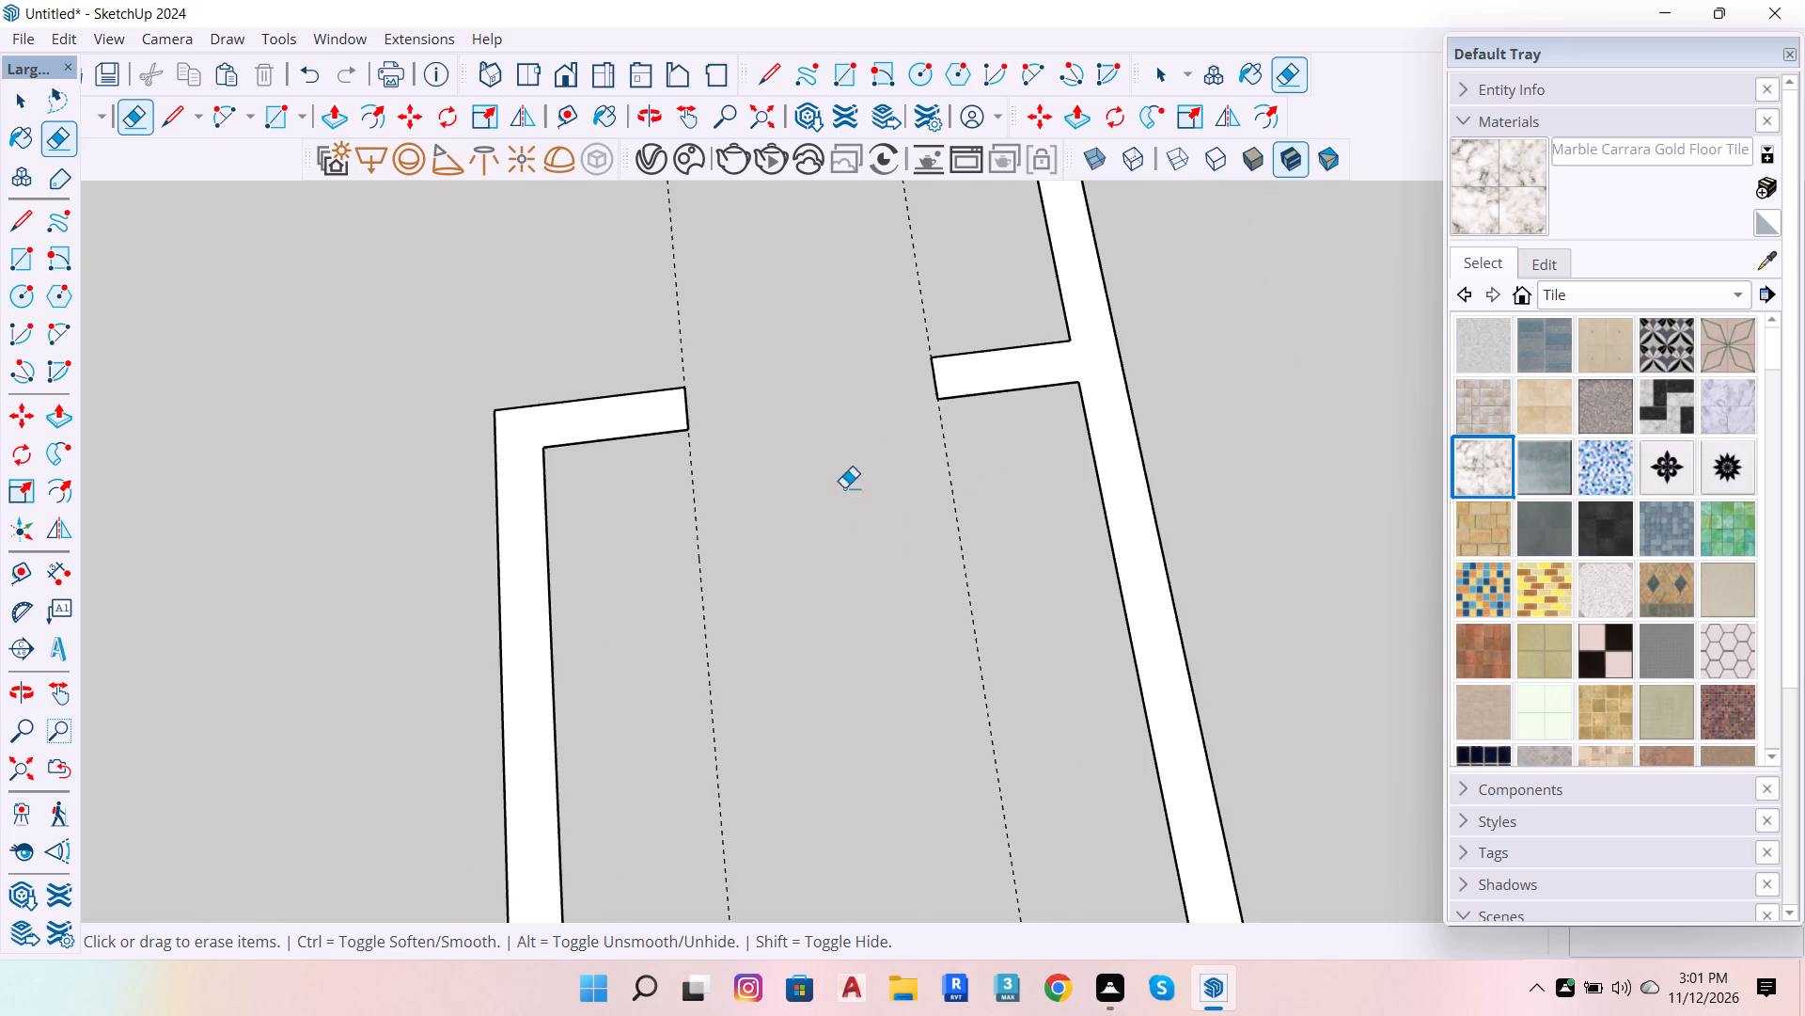
pyautogui.moveTo(974, 548); pyautogui.dragTo(653, 668)
pyautogui.scroll(-14, 727, 646)
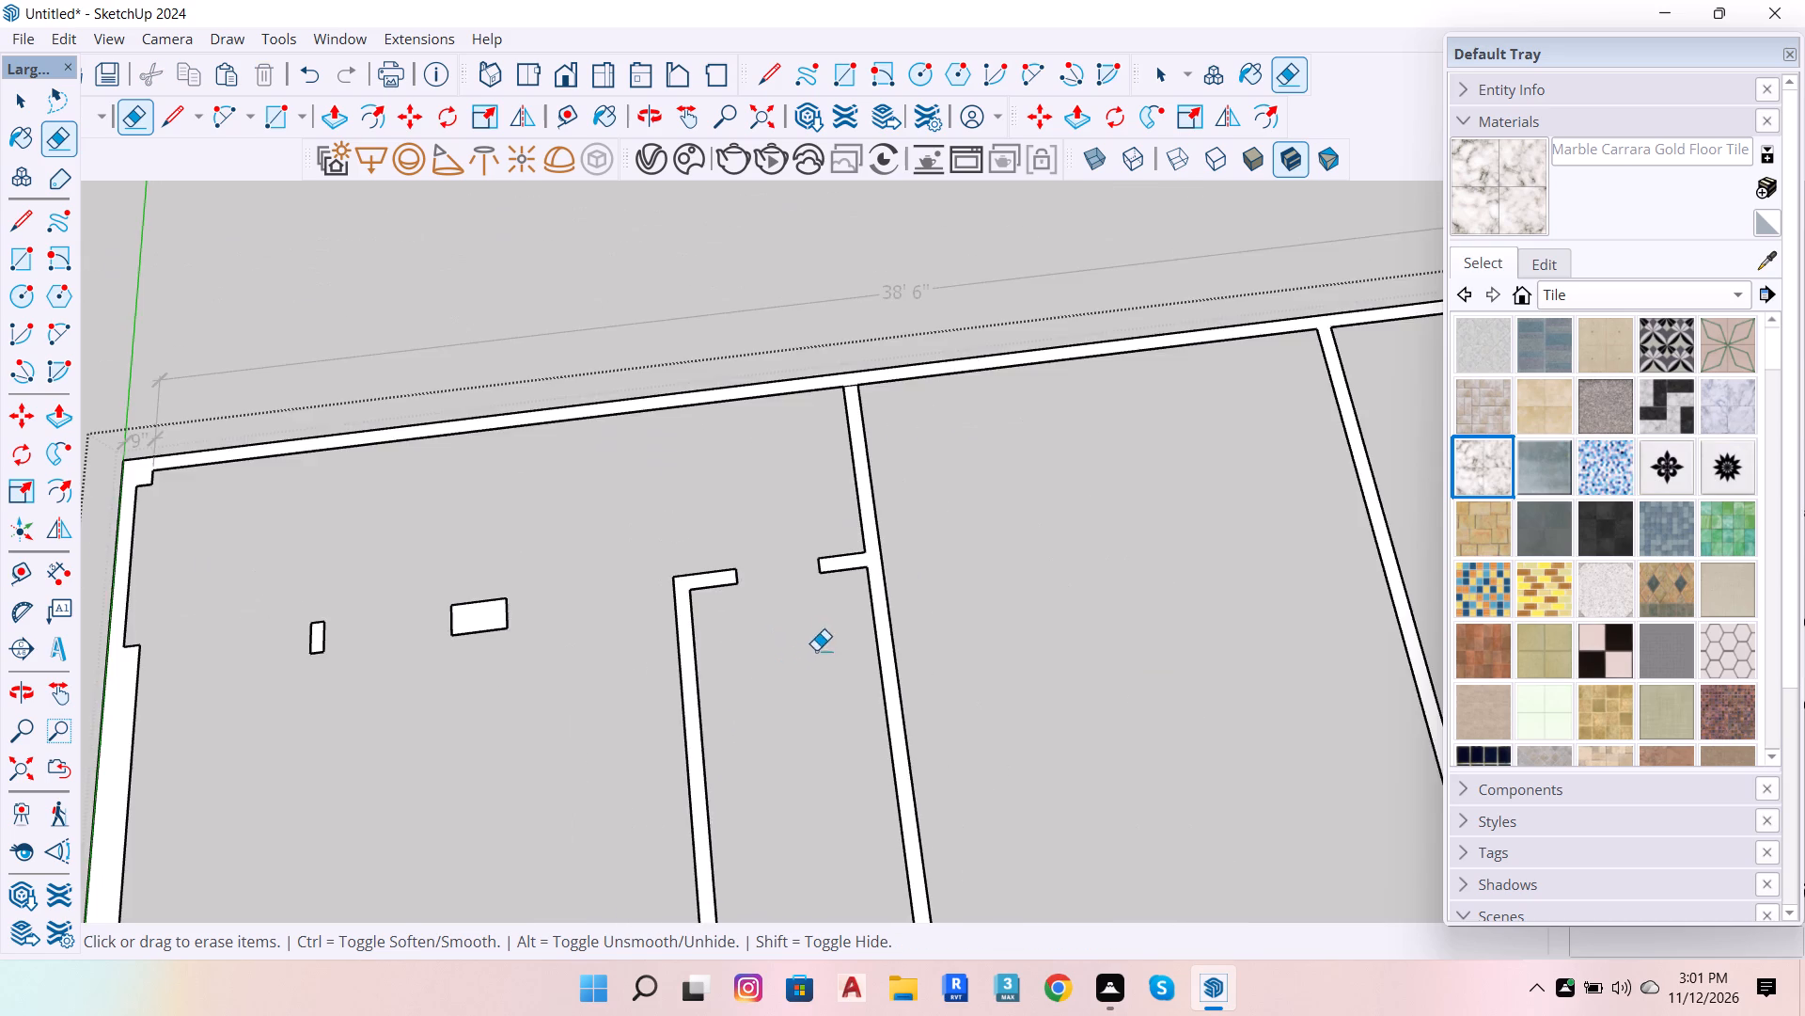
pyautogui.scroll(-7, 756, 644)
pyautogui.press('space')
# Erase the leftover line where the long partition meets the outer wall along the 38' 6" side.
pyautogui.scroll(-6, 893, 588)
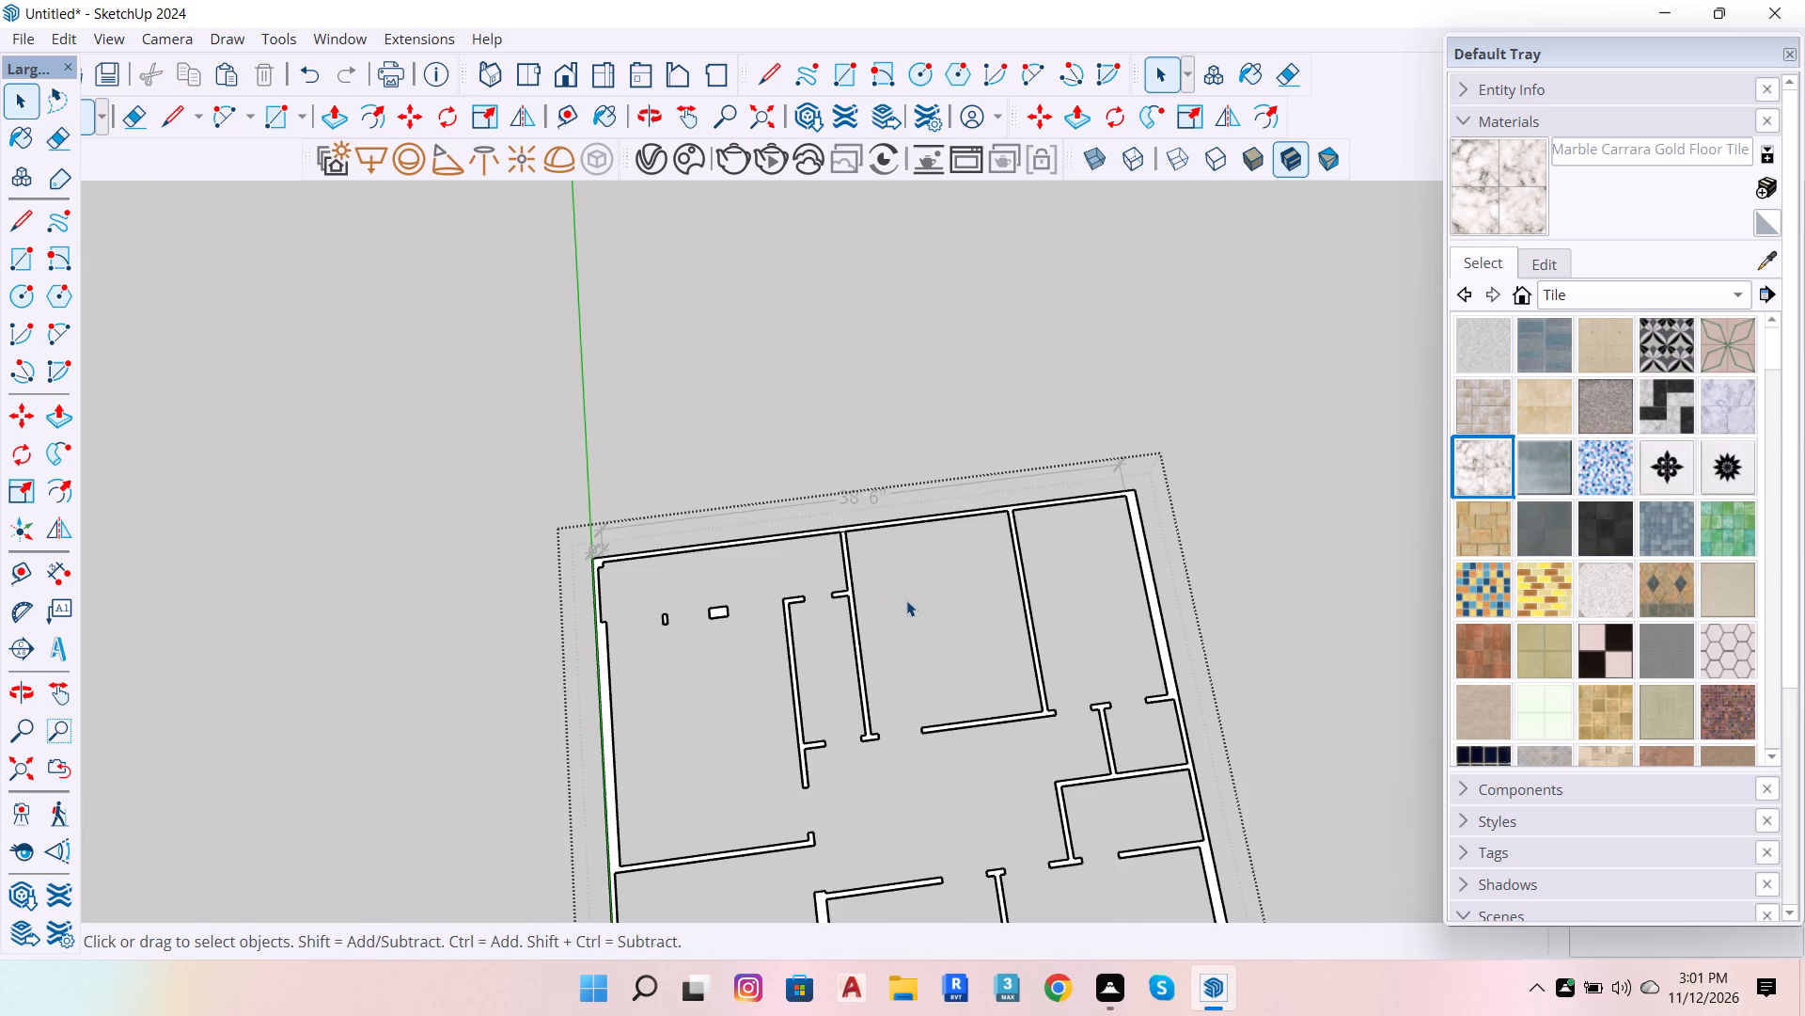
pyautogui.scroll(20, 864, 507)
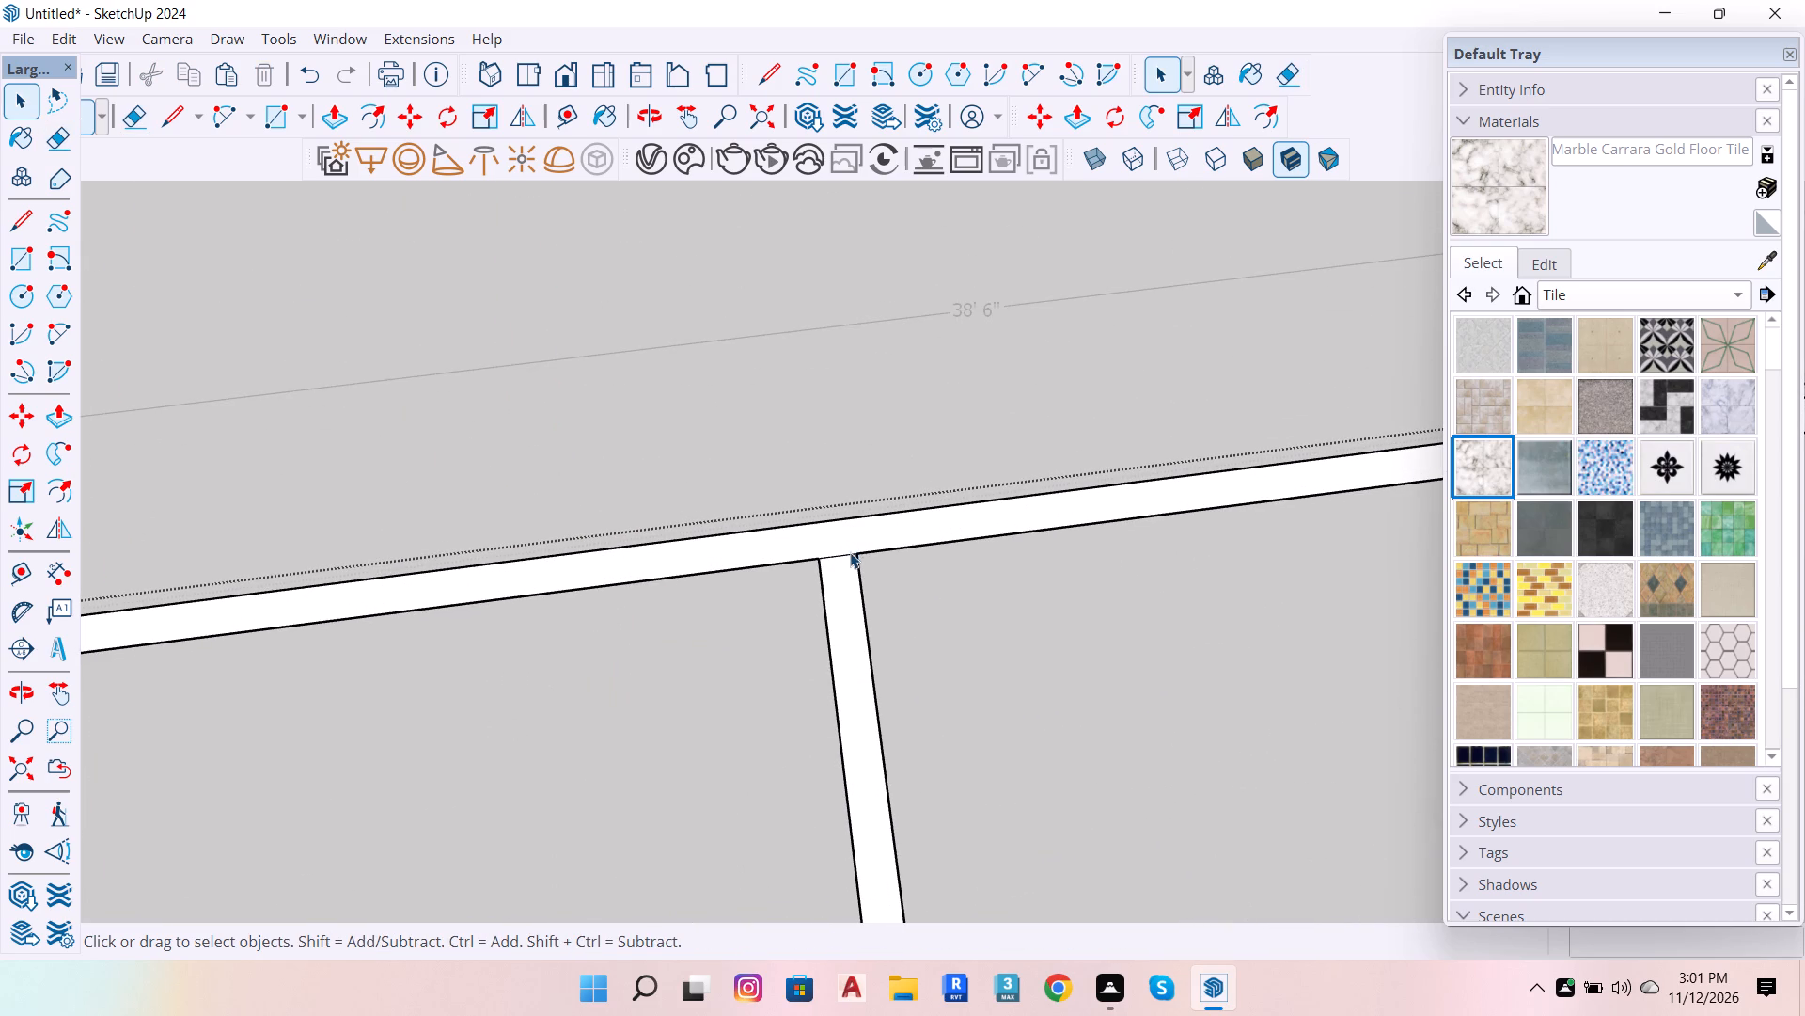
pyautogui.click(846, 548)
pyautogui.click(845, 549)
pyautogui.click(845, 558)
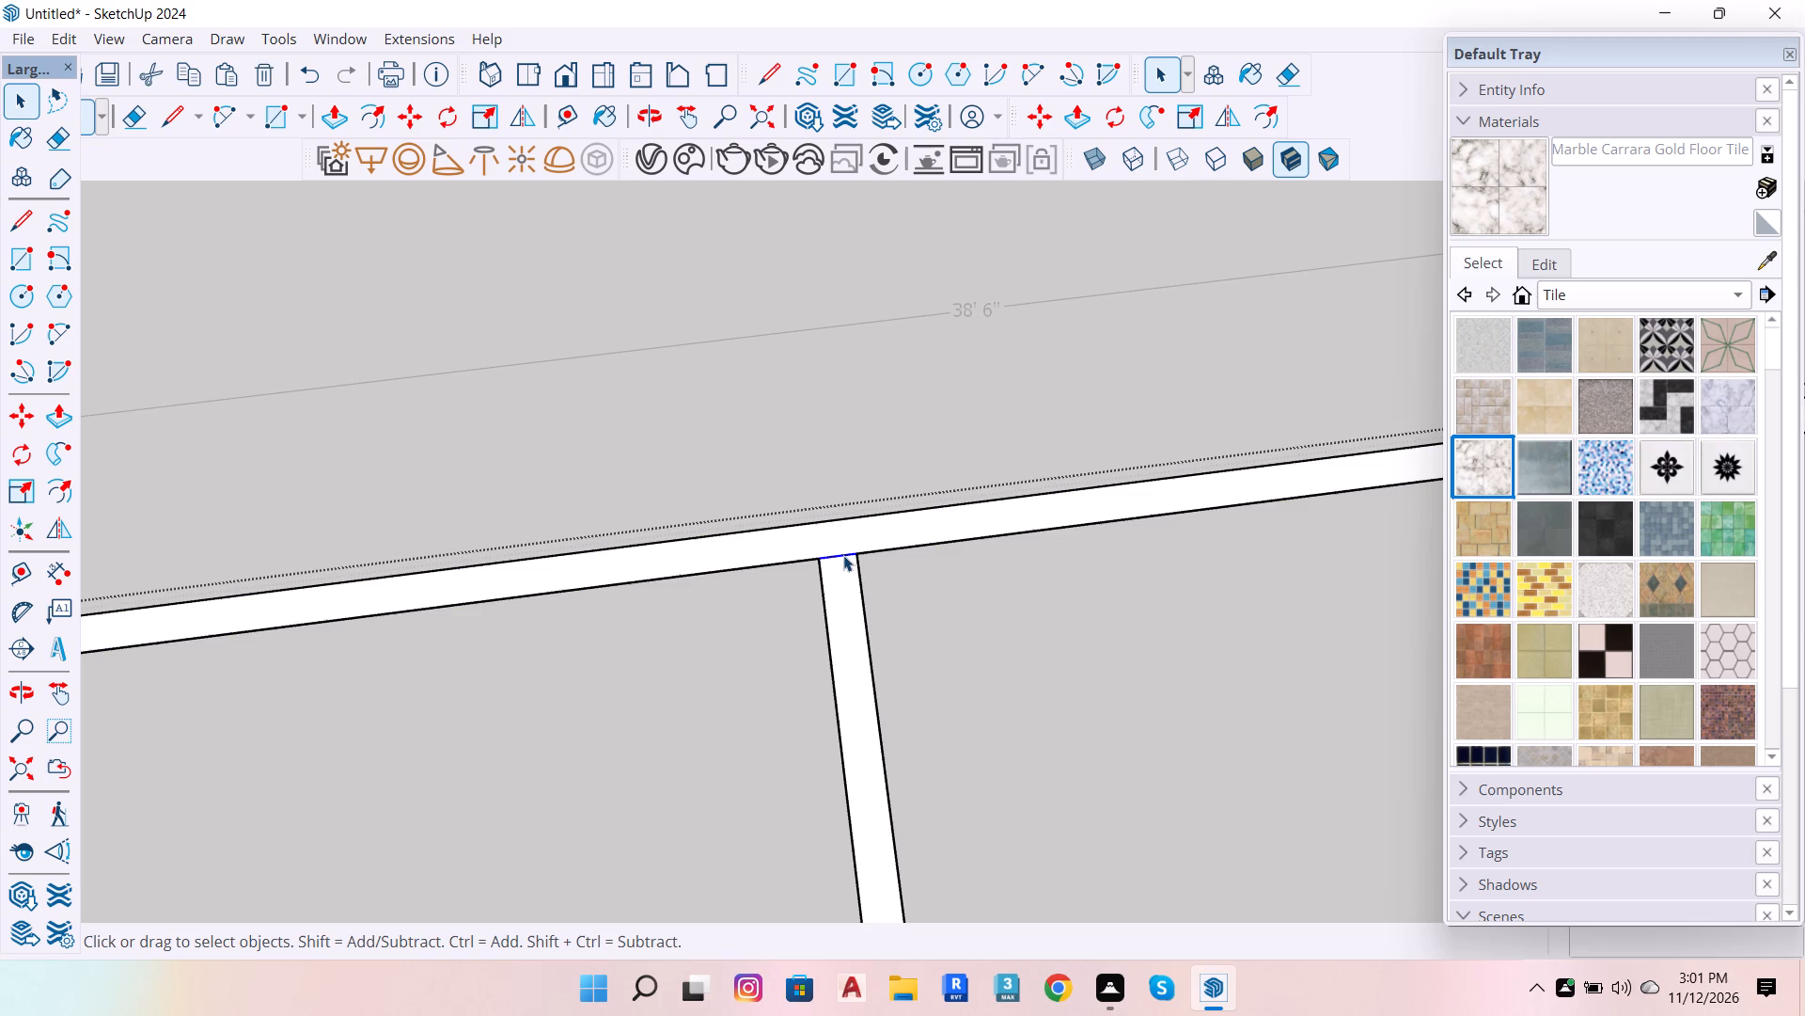
pyautogui.press('e')
pyautogui.click(843, 555)
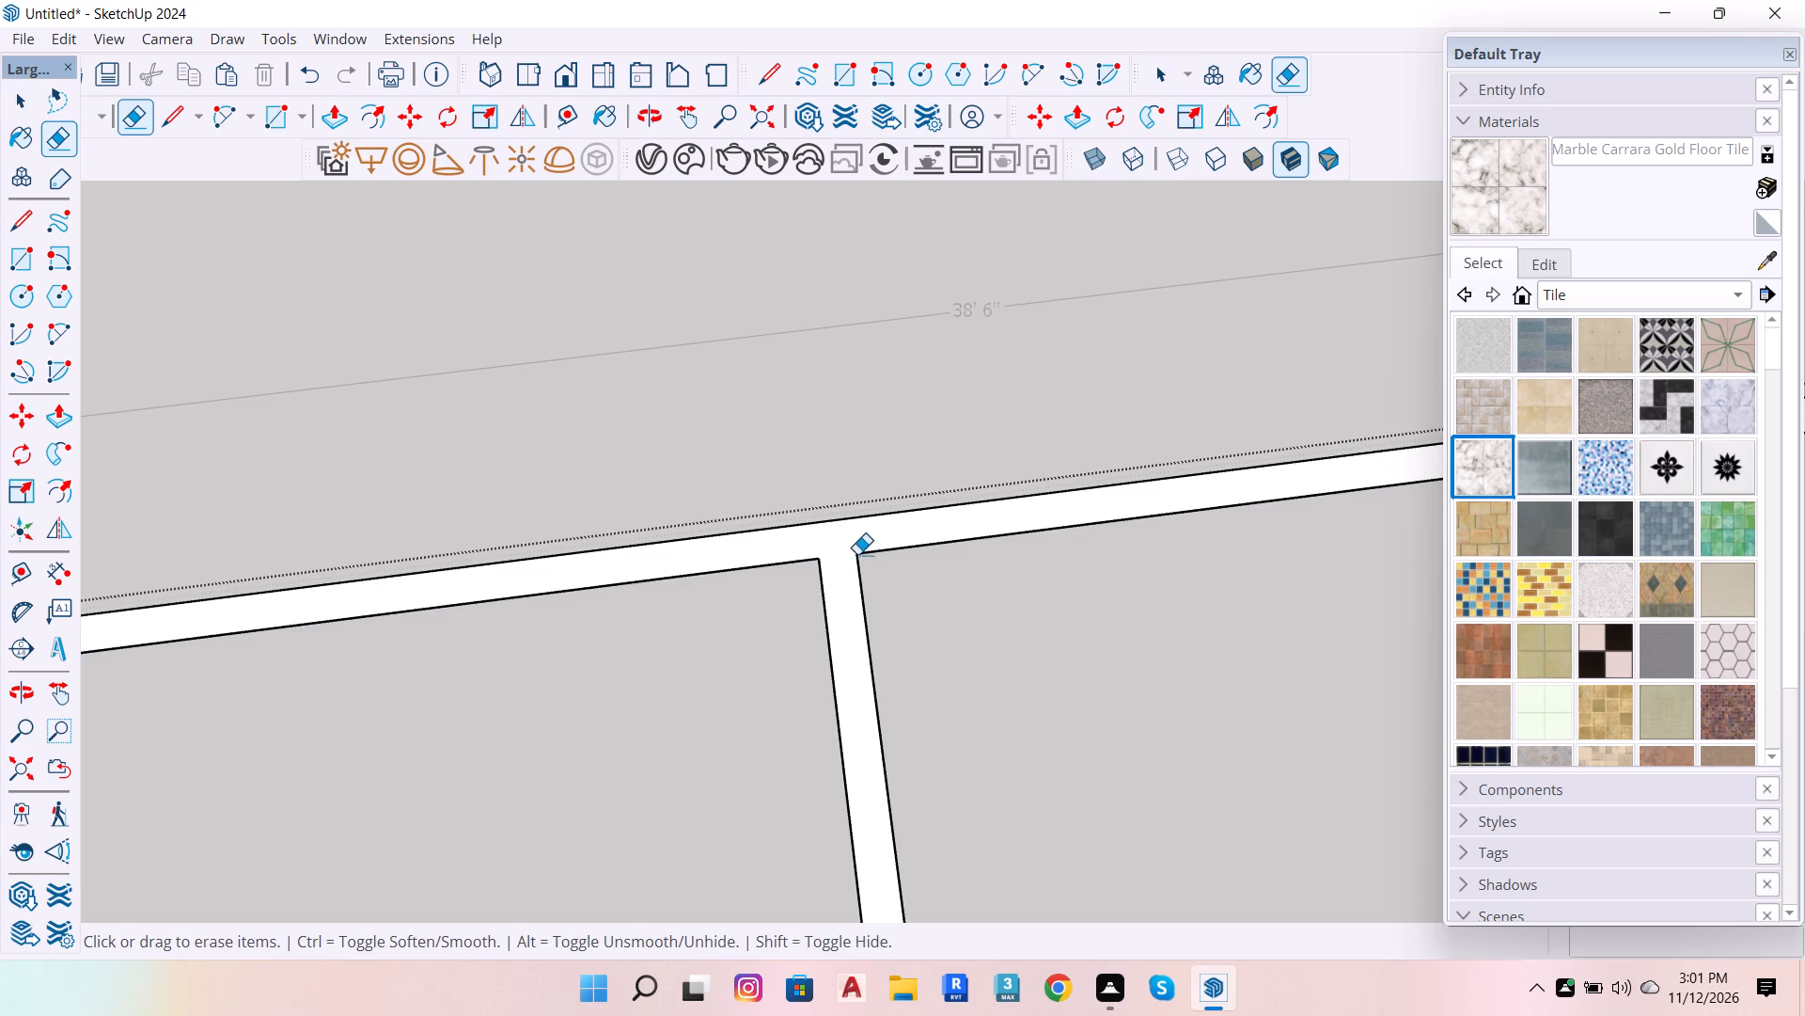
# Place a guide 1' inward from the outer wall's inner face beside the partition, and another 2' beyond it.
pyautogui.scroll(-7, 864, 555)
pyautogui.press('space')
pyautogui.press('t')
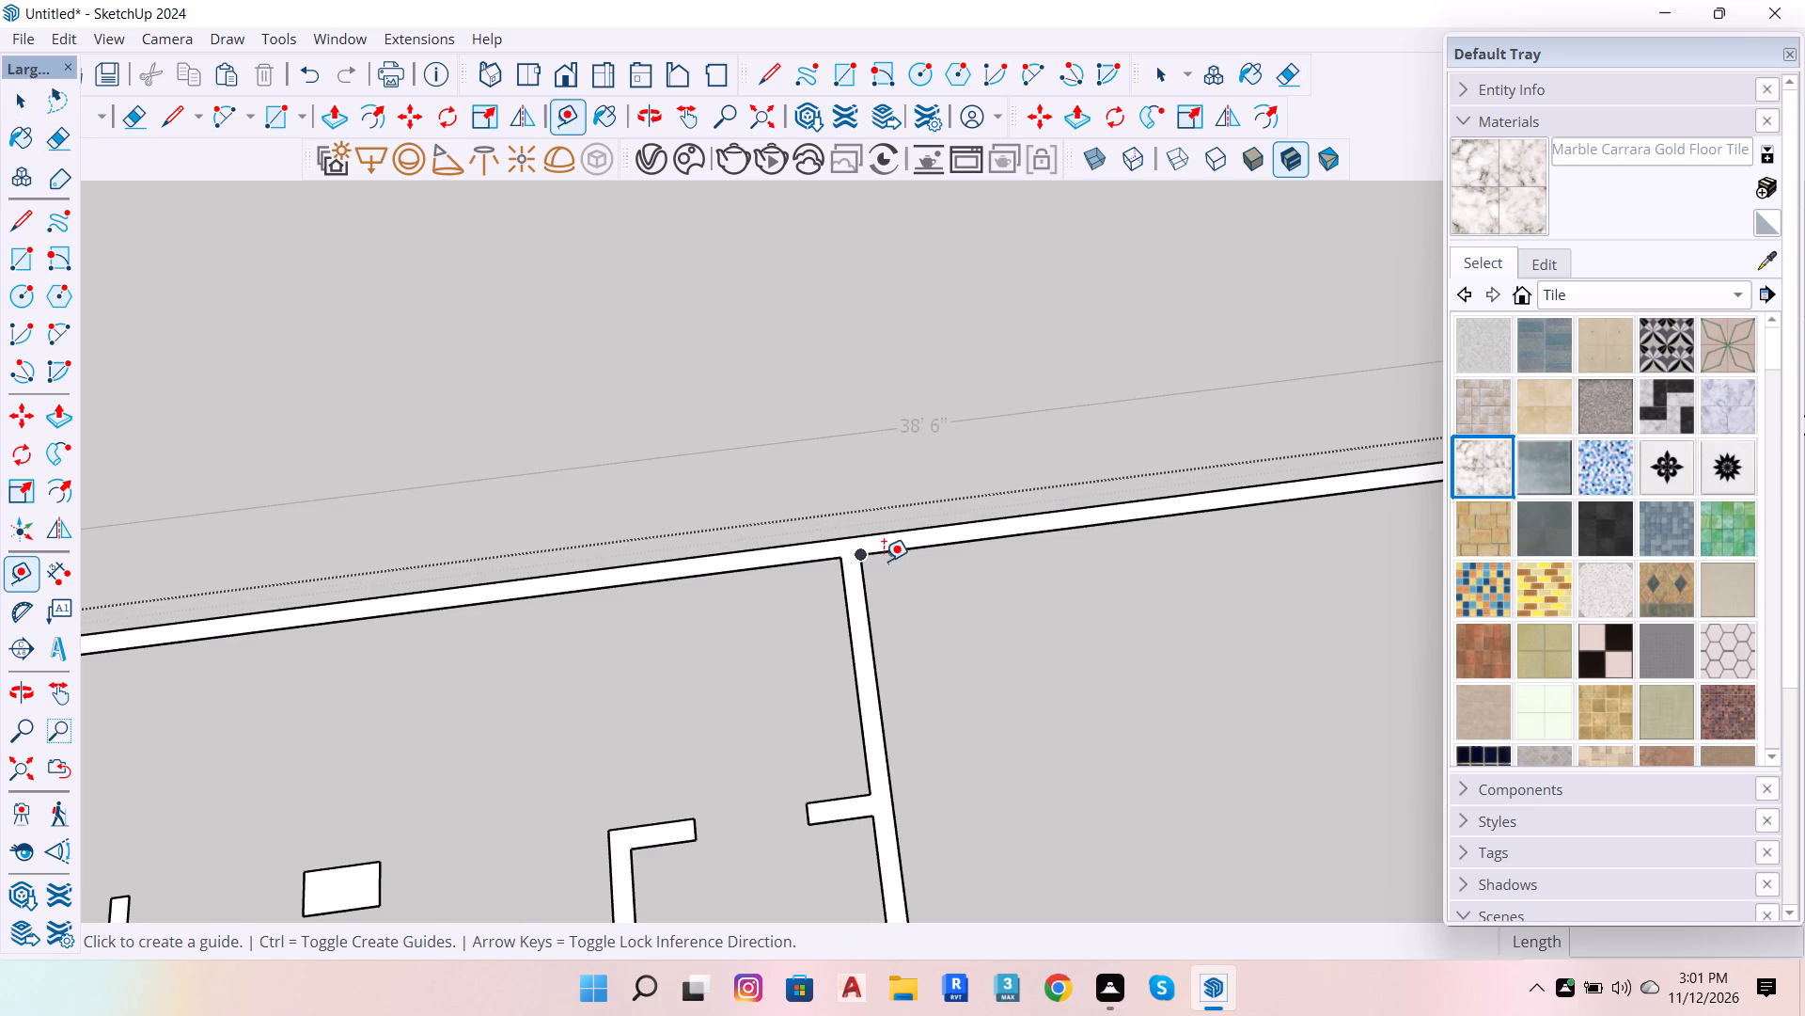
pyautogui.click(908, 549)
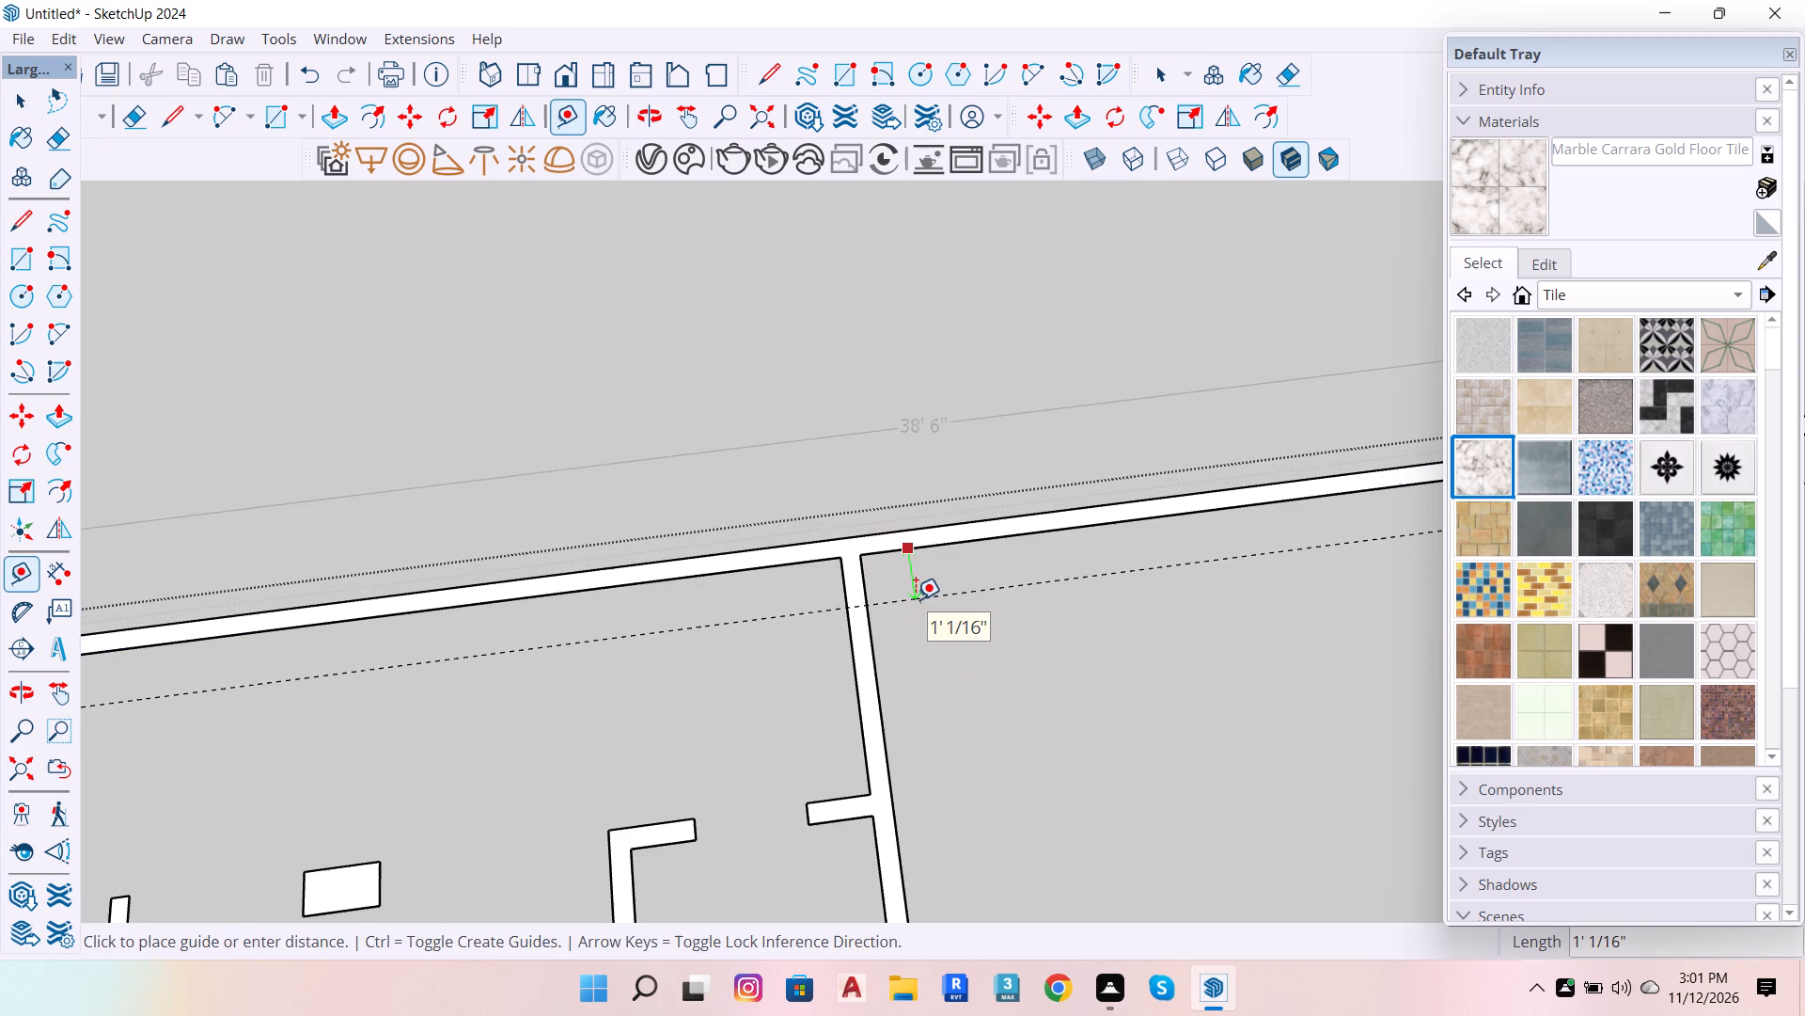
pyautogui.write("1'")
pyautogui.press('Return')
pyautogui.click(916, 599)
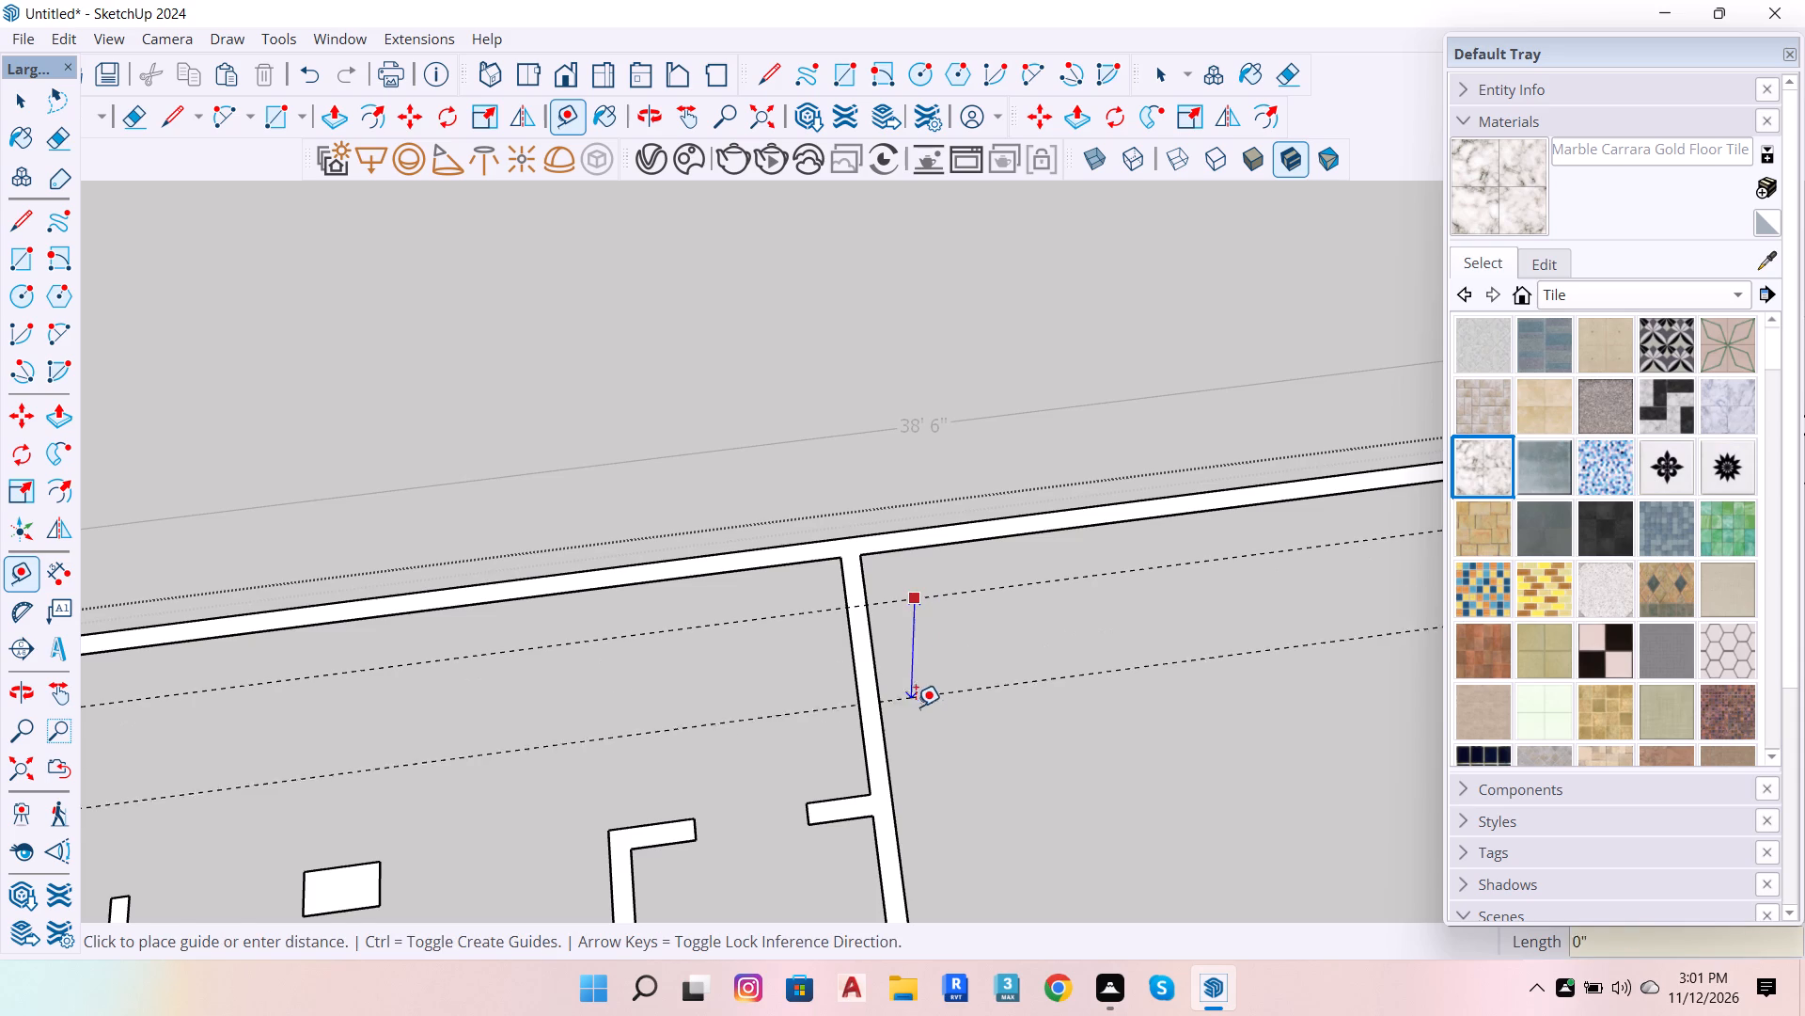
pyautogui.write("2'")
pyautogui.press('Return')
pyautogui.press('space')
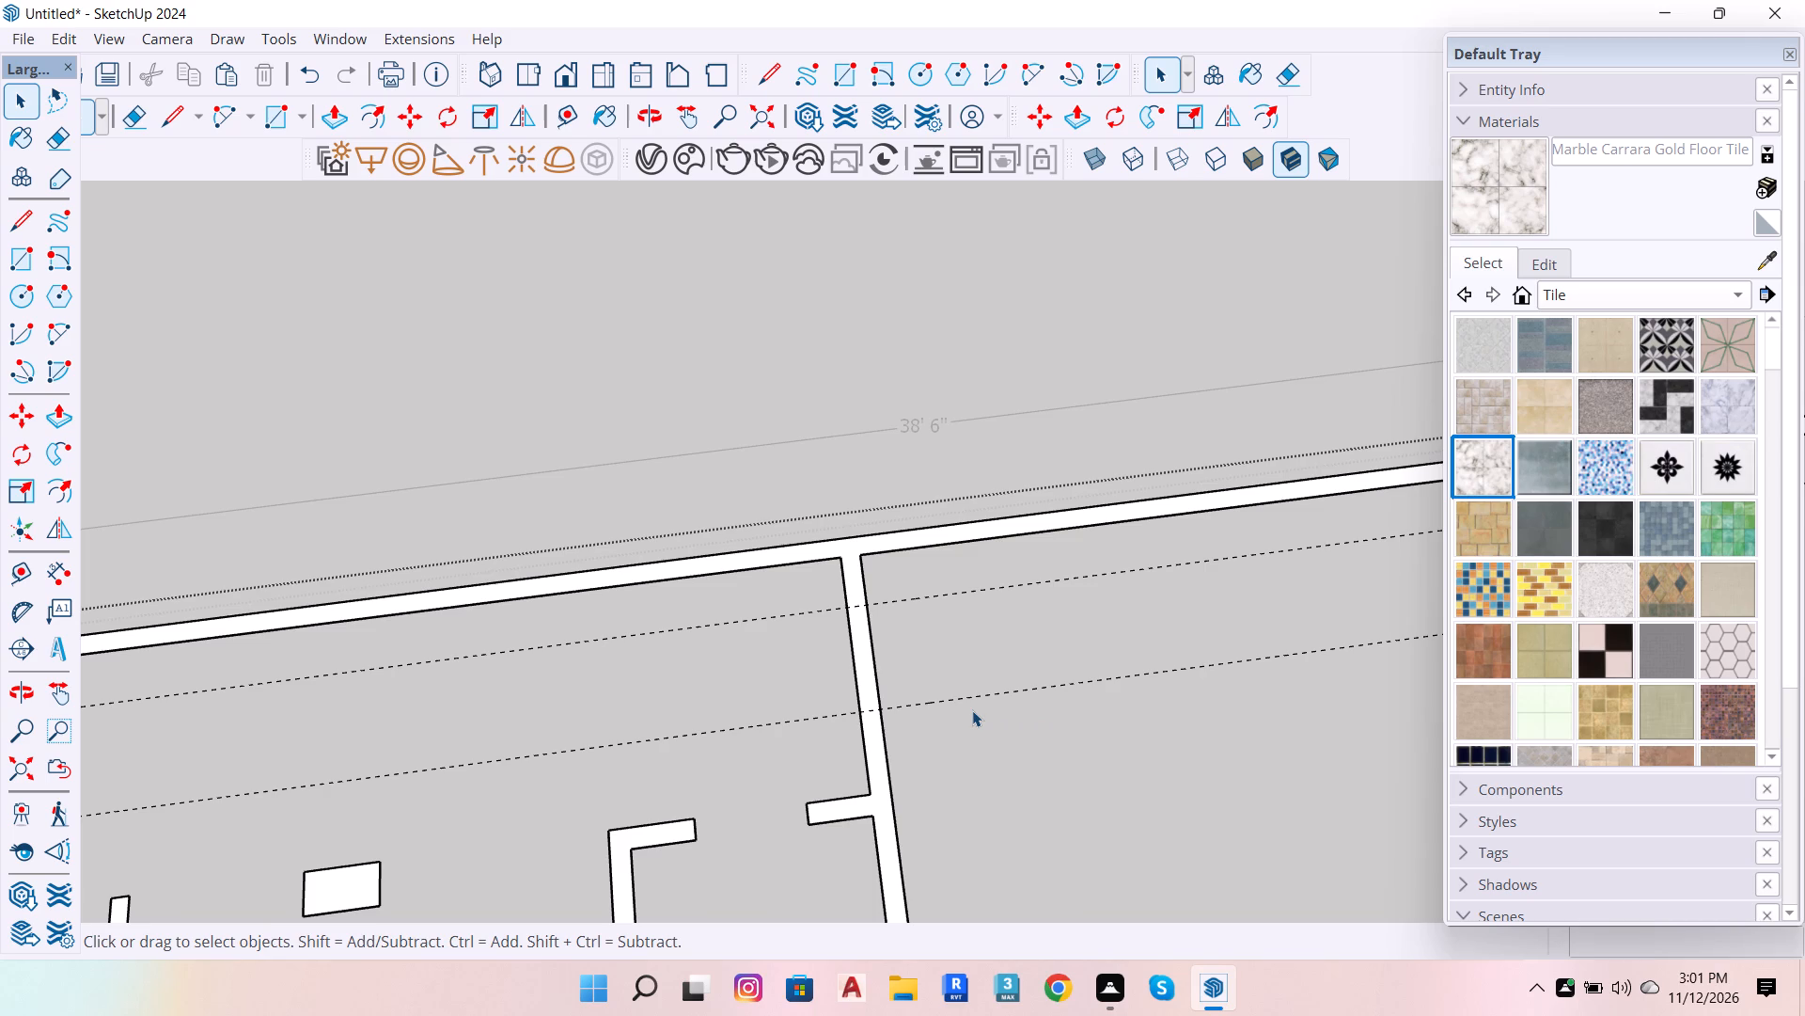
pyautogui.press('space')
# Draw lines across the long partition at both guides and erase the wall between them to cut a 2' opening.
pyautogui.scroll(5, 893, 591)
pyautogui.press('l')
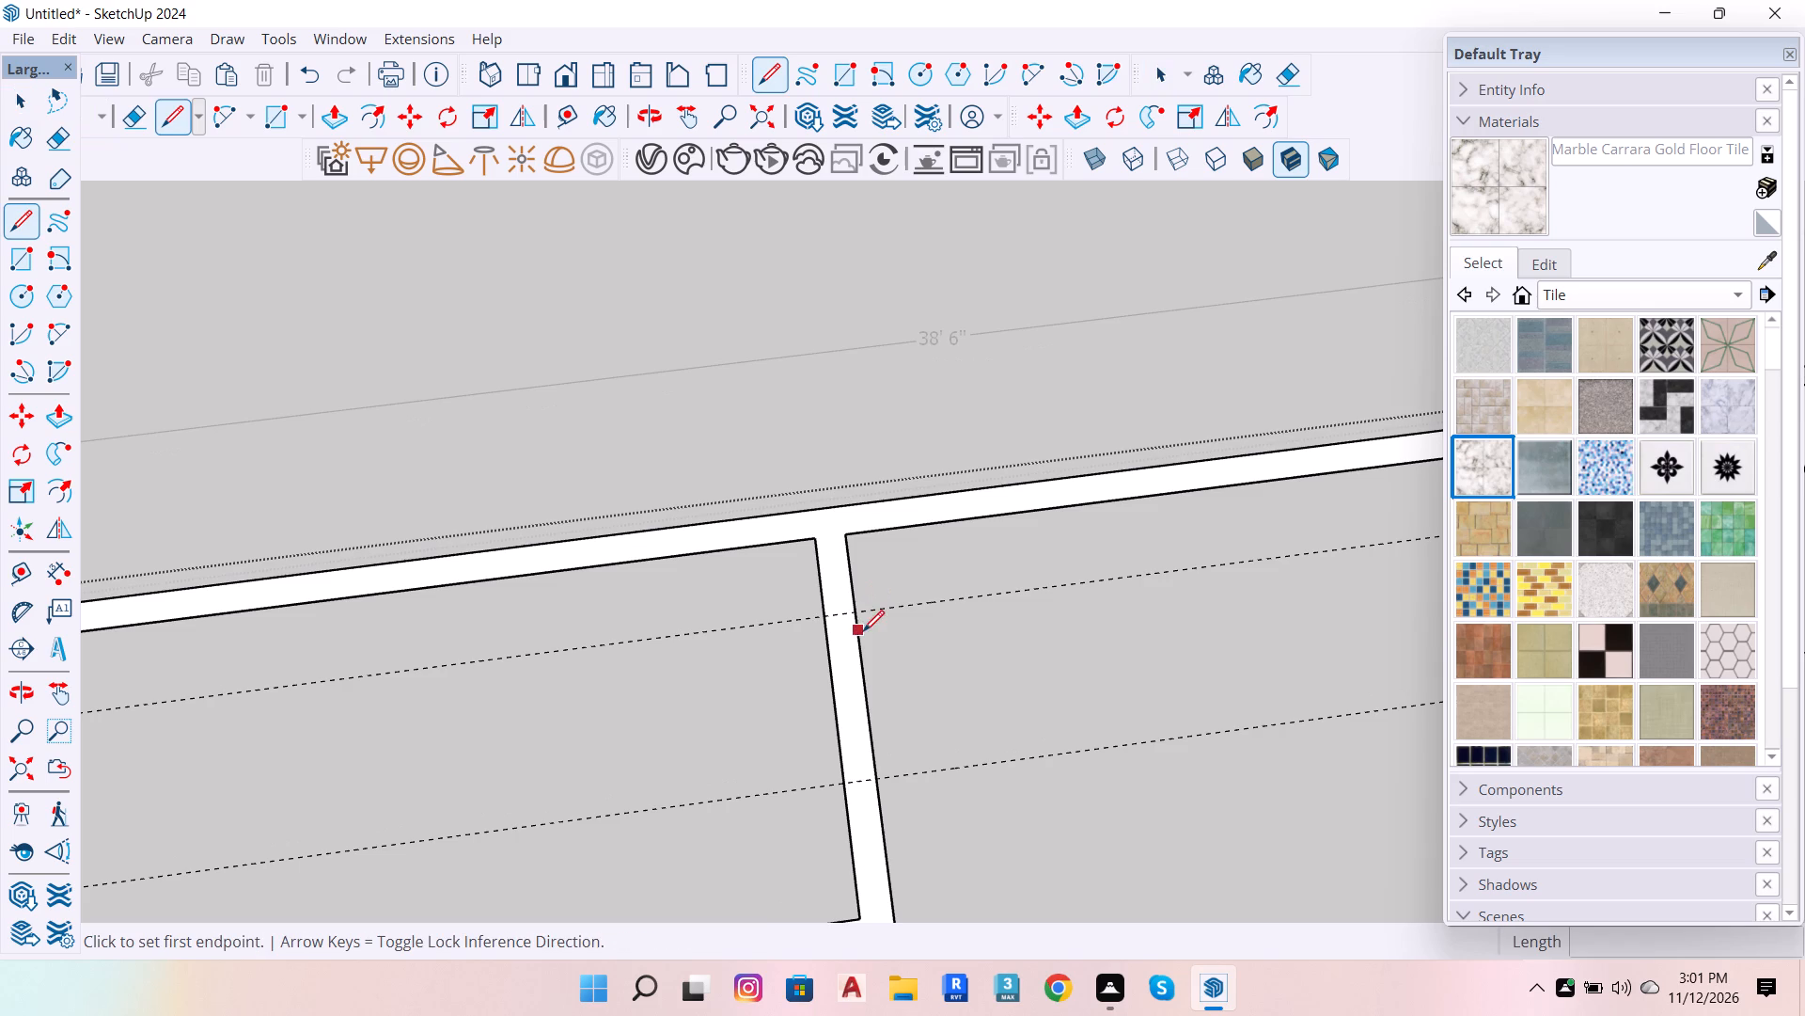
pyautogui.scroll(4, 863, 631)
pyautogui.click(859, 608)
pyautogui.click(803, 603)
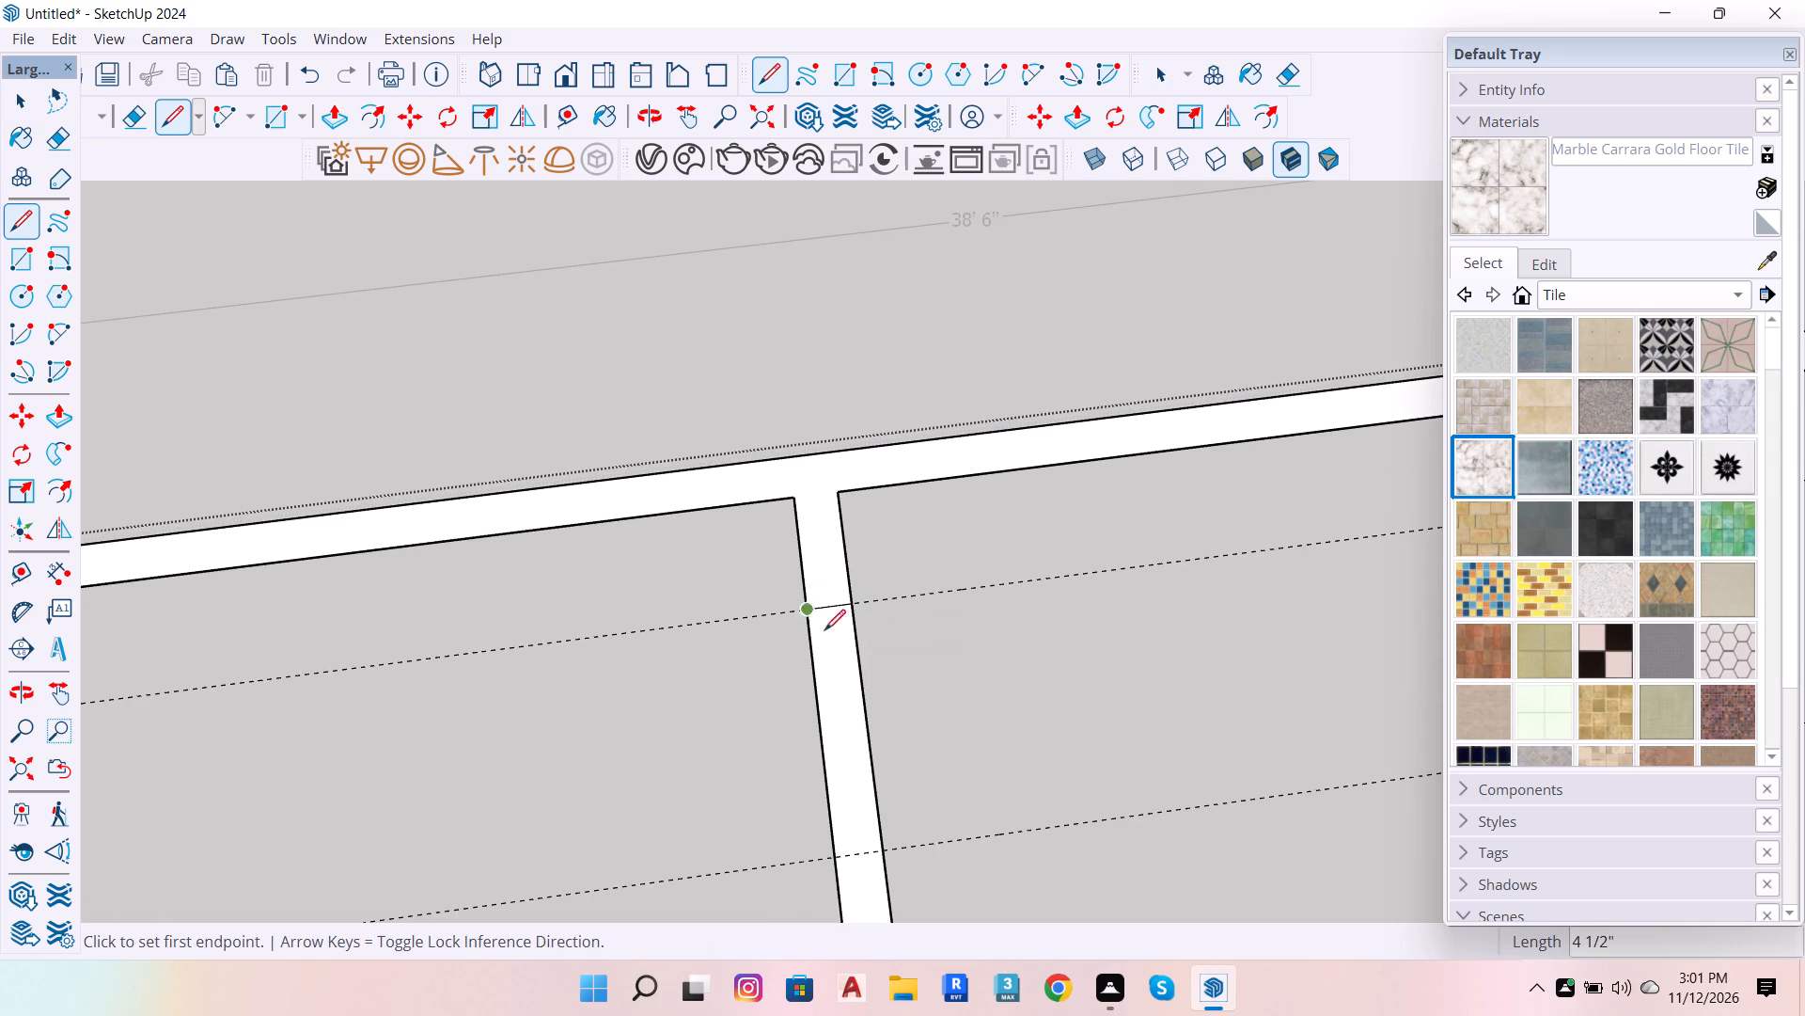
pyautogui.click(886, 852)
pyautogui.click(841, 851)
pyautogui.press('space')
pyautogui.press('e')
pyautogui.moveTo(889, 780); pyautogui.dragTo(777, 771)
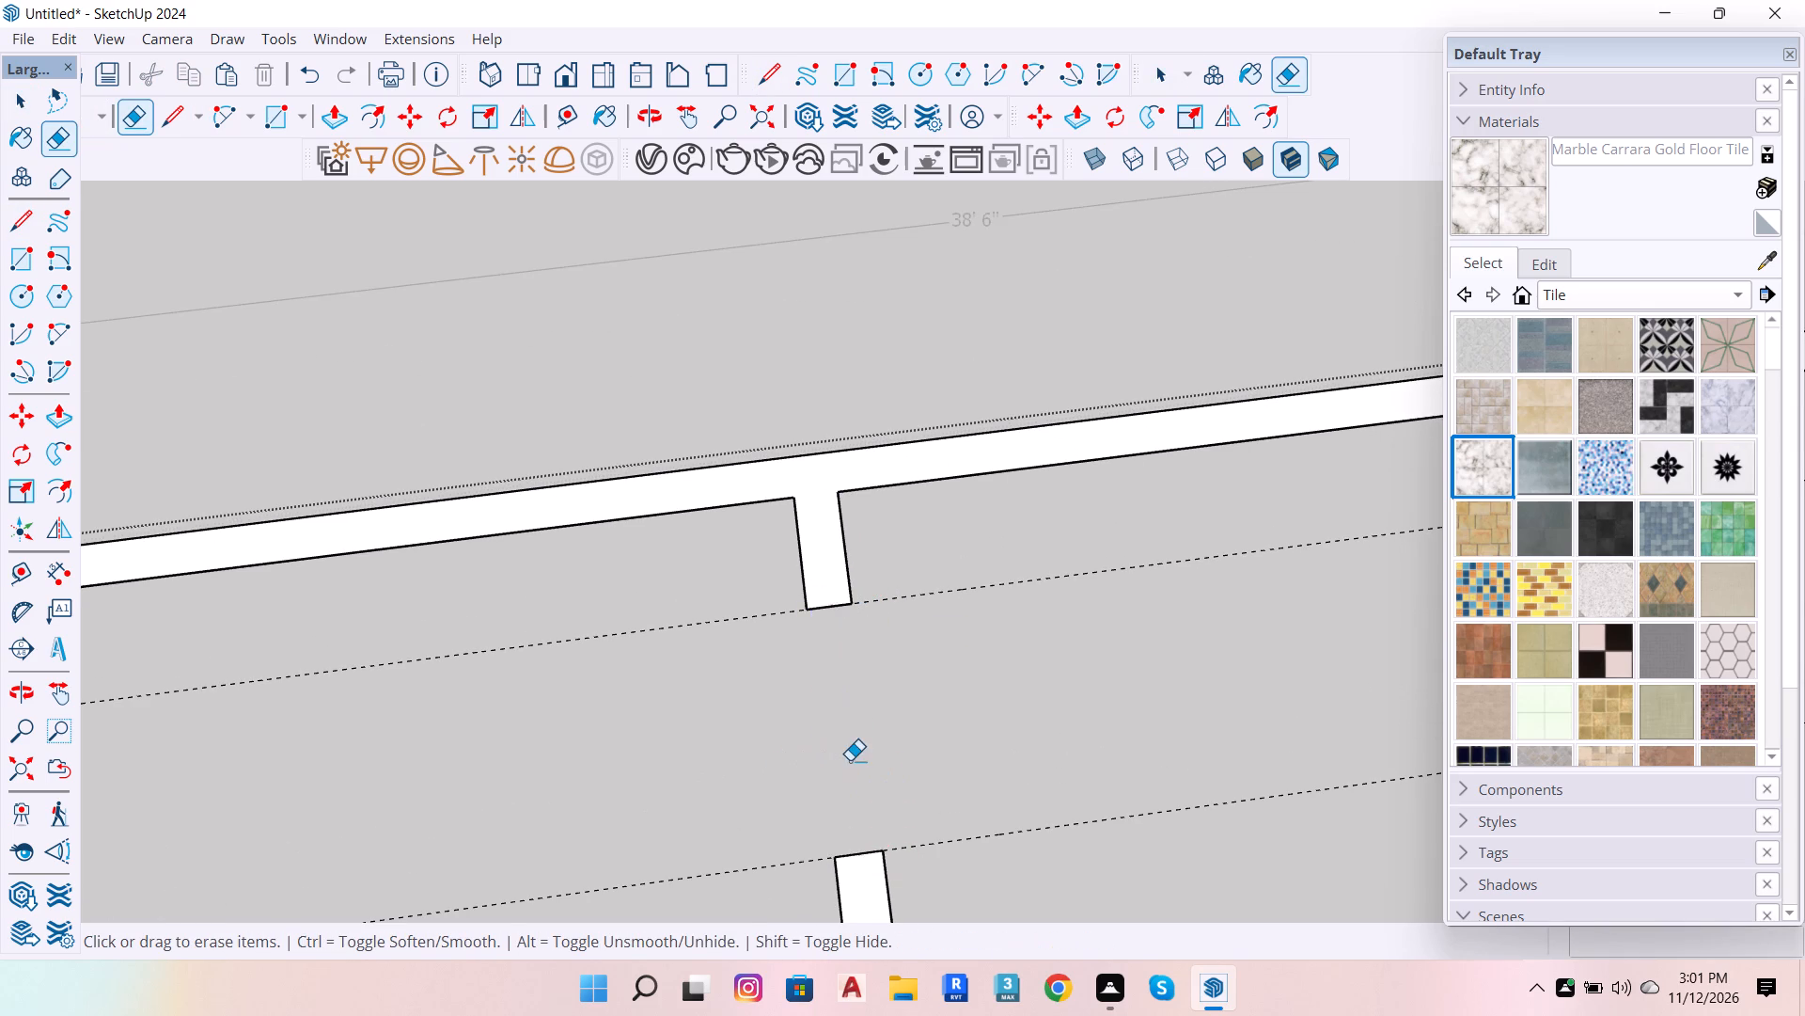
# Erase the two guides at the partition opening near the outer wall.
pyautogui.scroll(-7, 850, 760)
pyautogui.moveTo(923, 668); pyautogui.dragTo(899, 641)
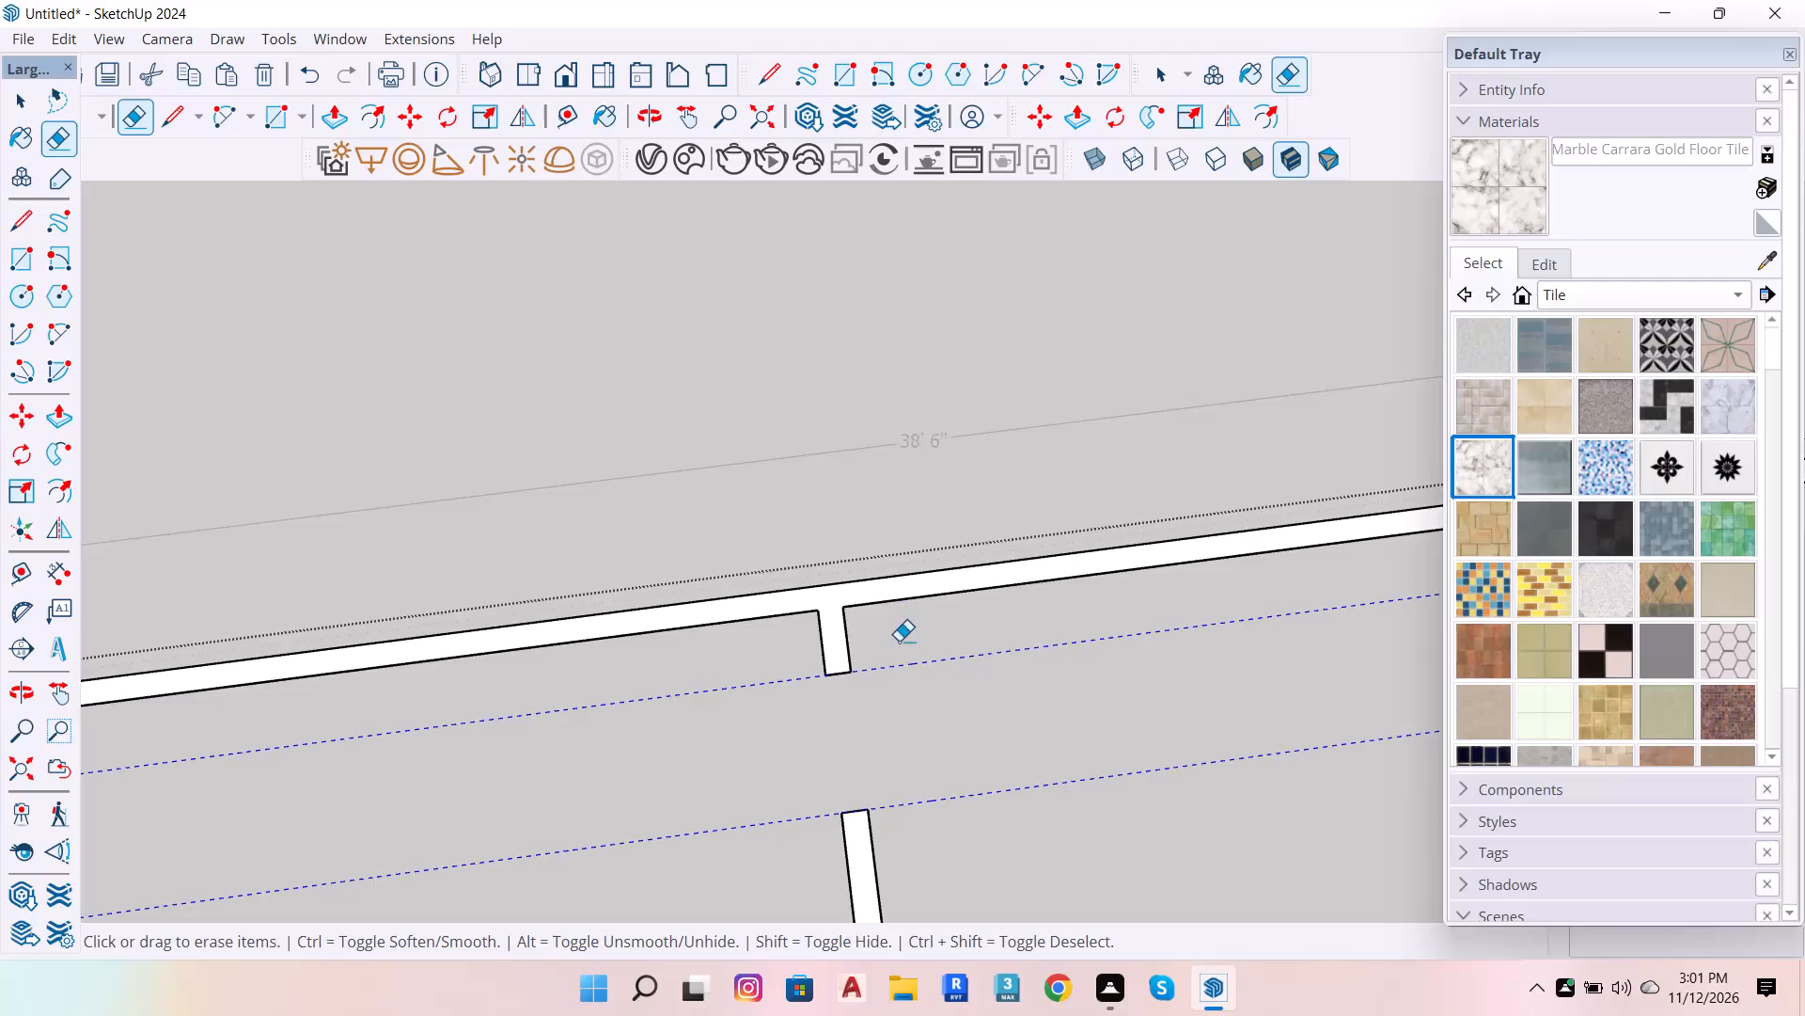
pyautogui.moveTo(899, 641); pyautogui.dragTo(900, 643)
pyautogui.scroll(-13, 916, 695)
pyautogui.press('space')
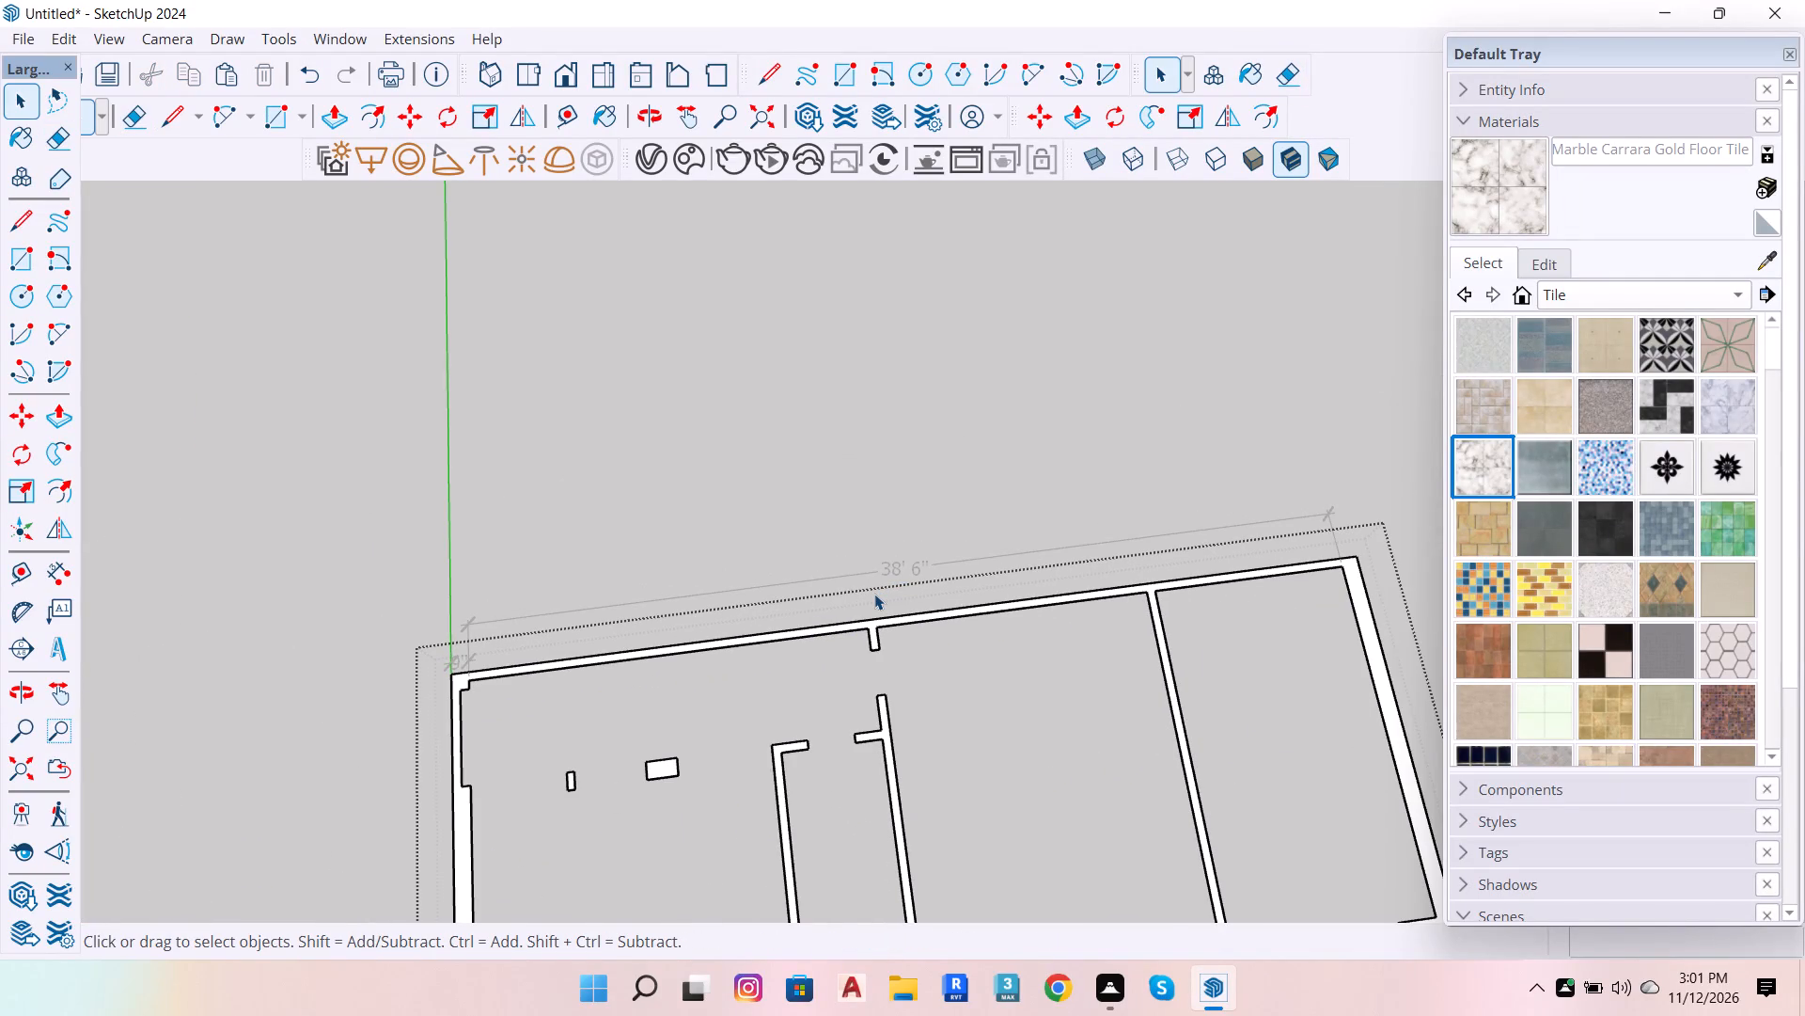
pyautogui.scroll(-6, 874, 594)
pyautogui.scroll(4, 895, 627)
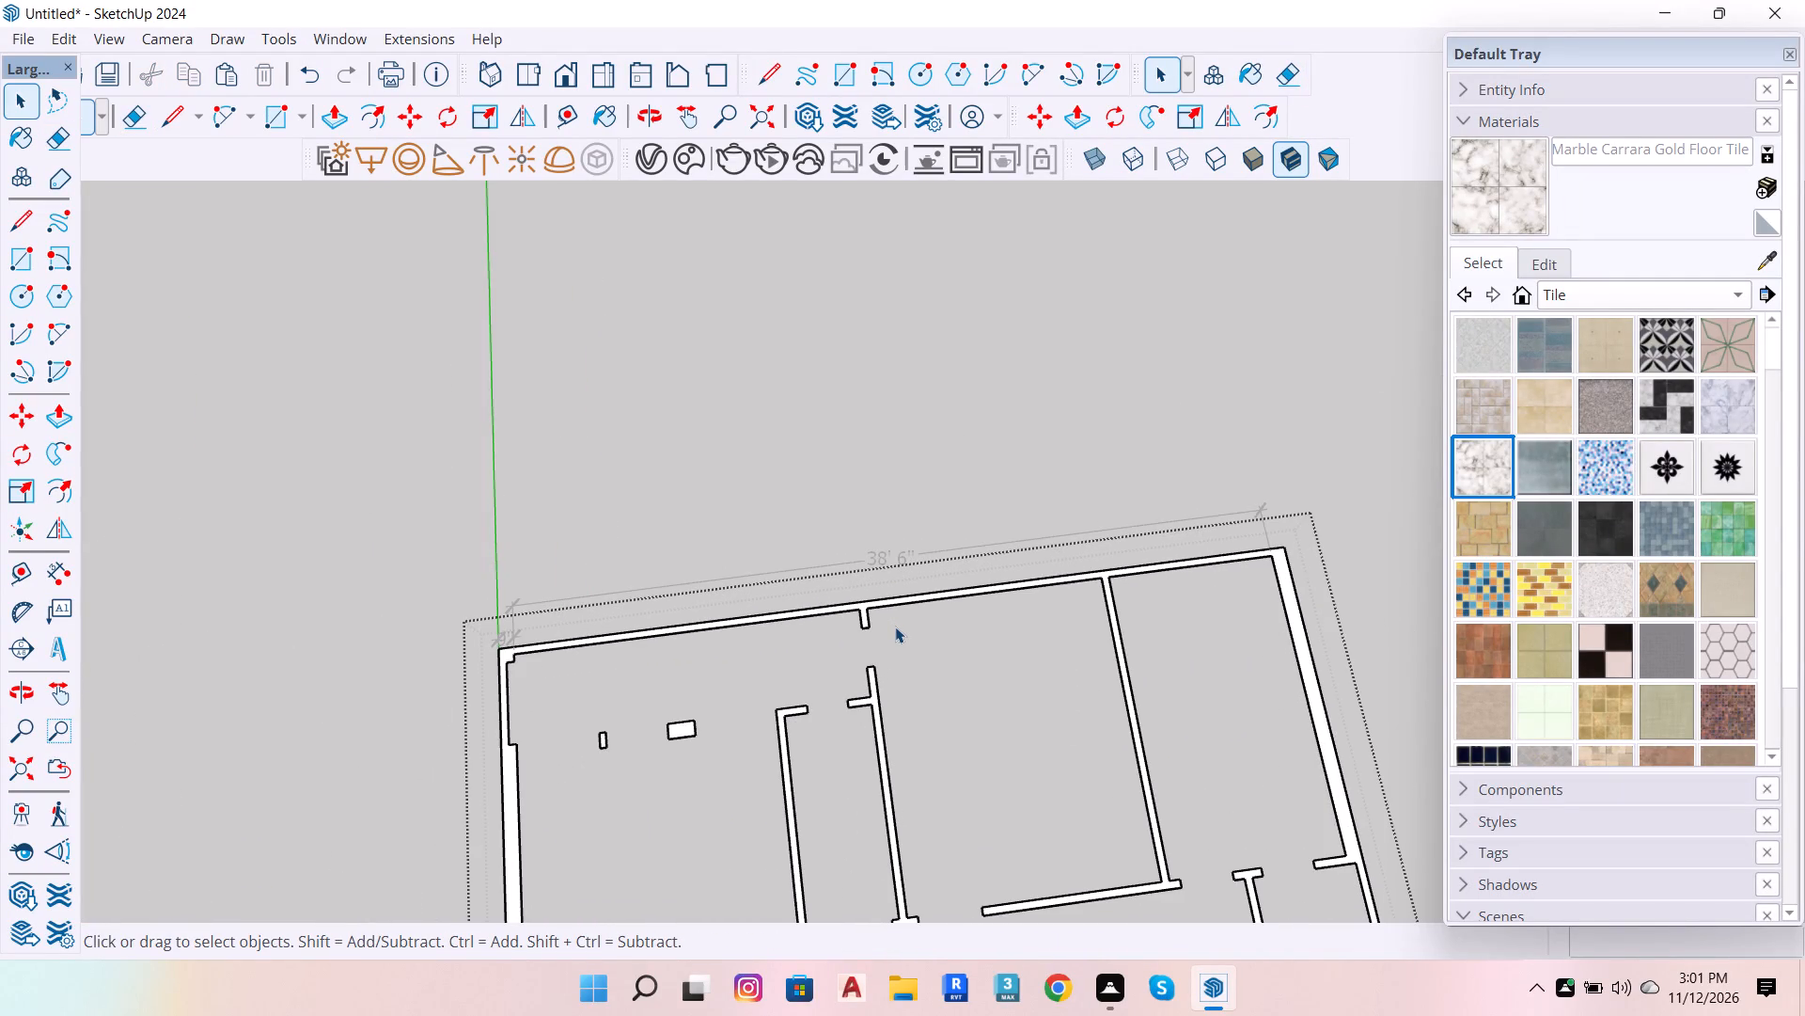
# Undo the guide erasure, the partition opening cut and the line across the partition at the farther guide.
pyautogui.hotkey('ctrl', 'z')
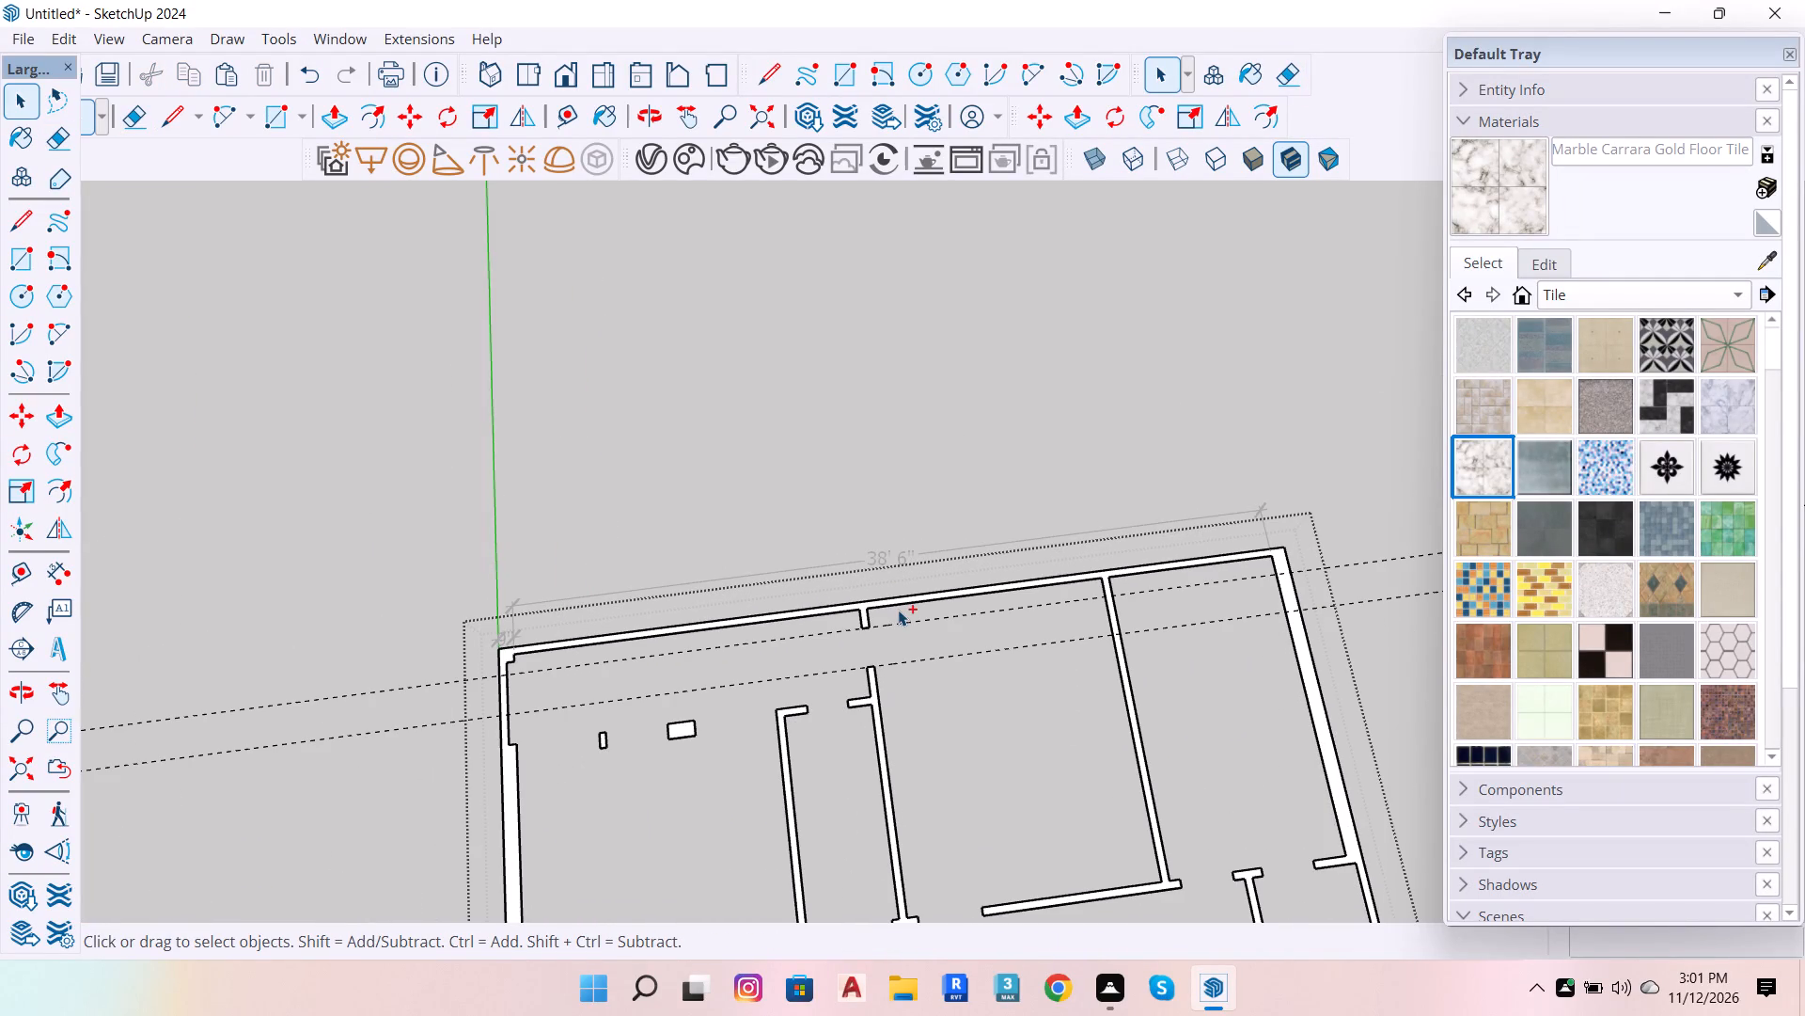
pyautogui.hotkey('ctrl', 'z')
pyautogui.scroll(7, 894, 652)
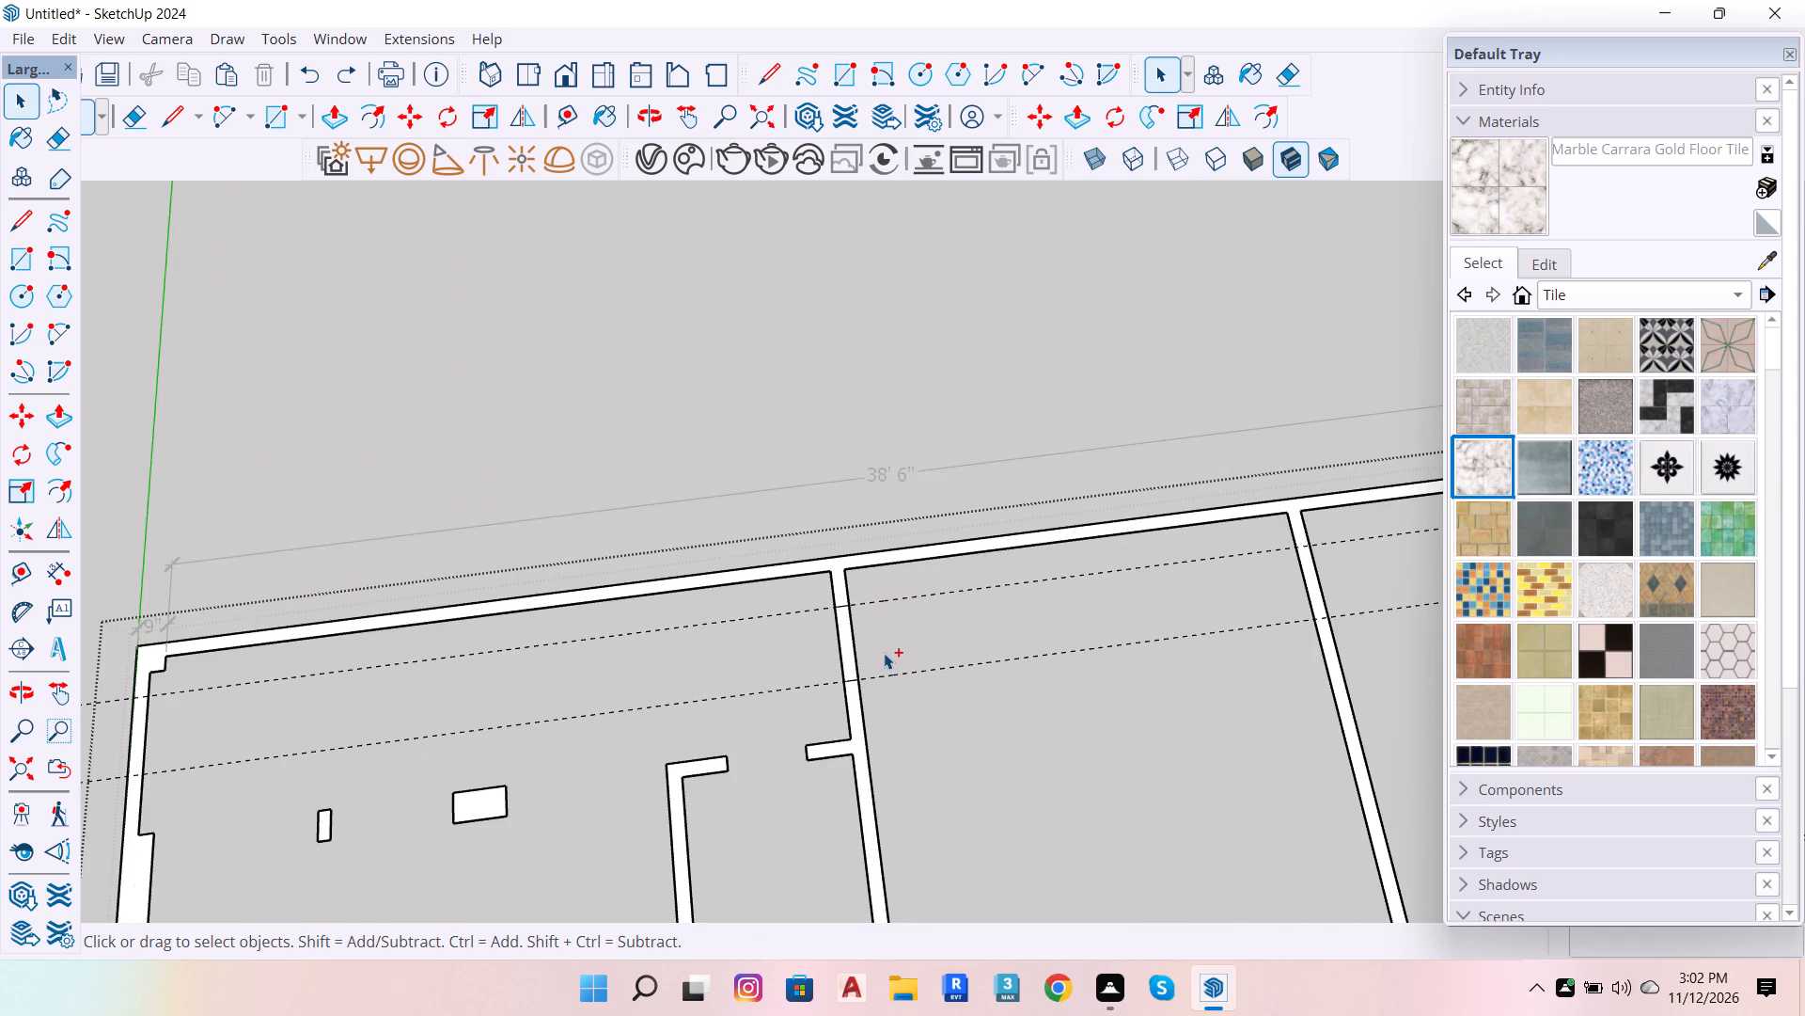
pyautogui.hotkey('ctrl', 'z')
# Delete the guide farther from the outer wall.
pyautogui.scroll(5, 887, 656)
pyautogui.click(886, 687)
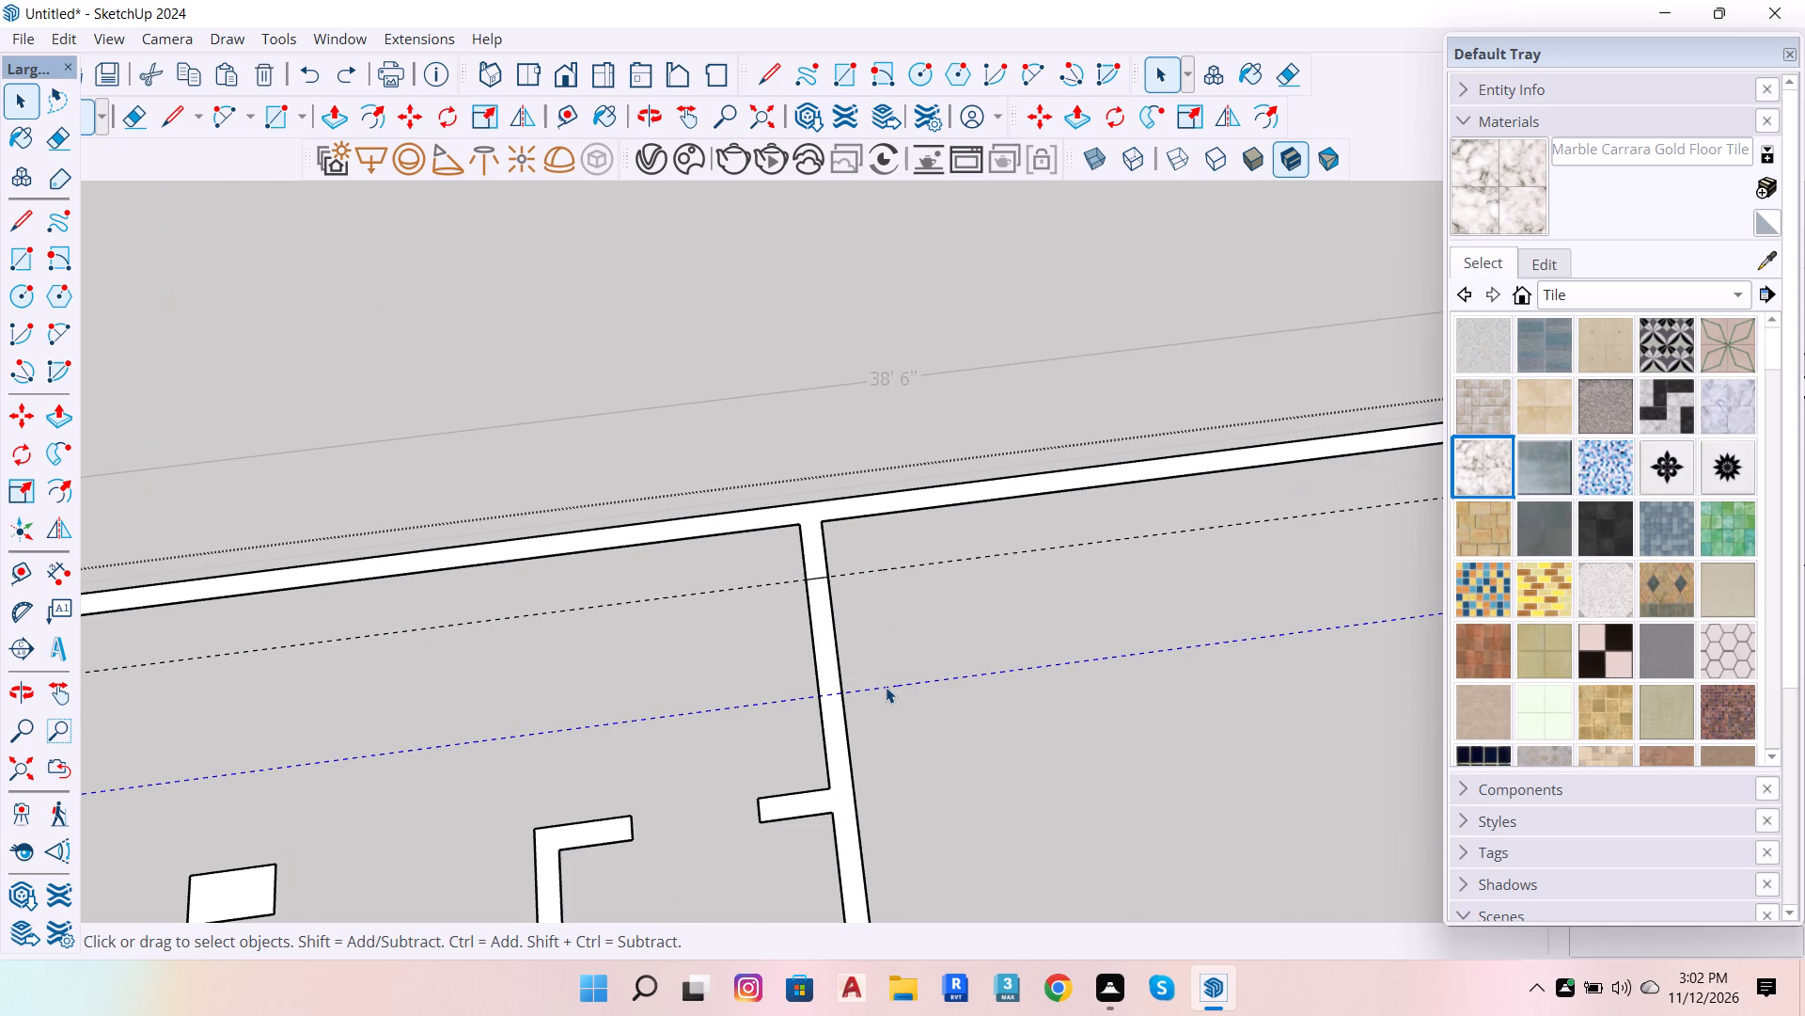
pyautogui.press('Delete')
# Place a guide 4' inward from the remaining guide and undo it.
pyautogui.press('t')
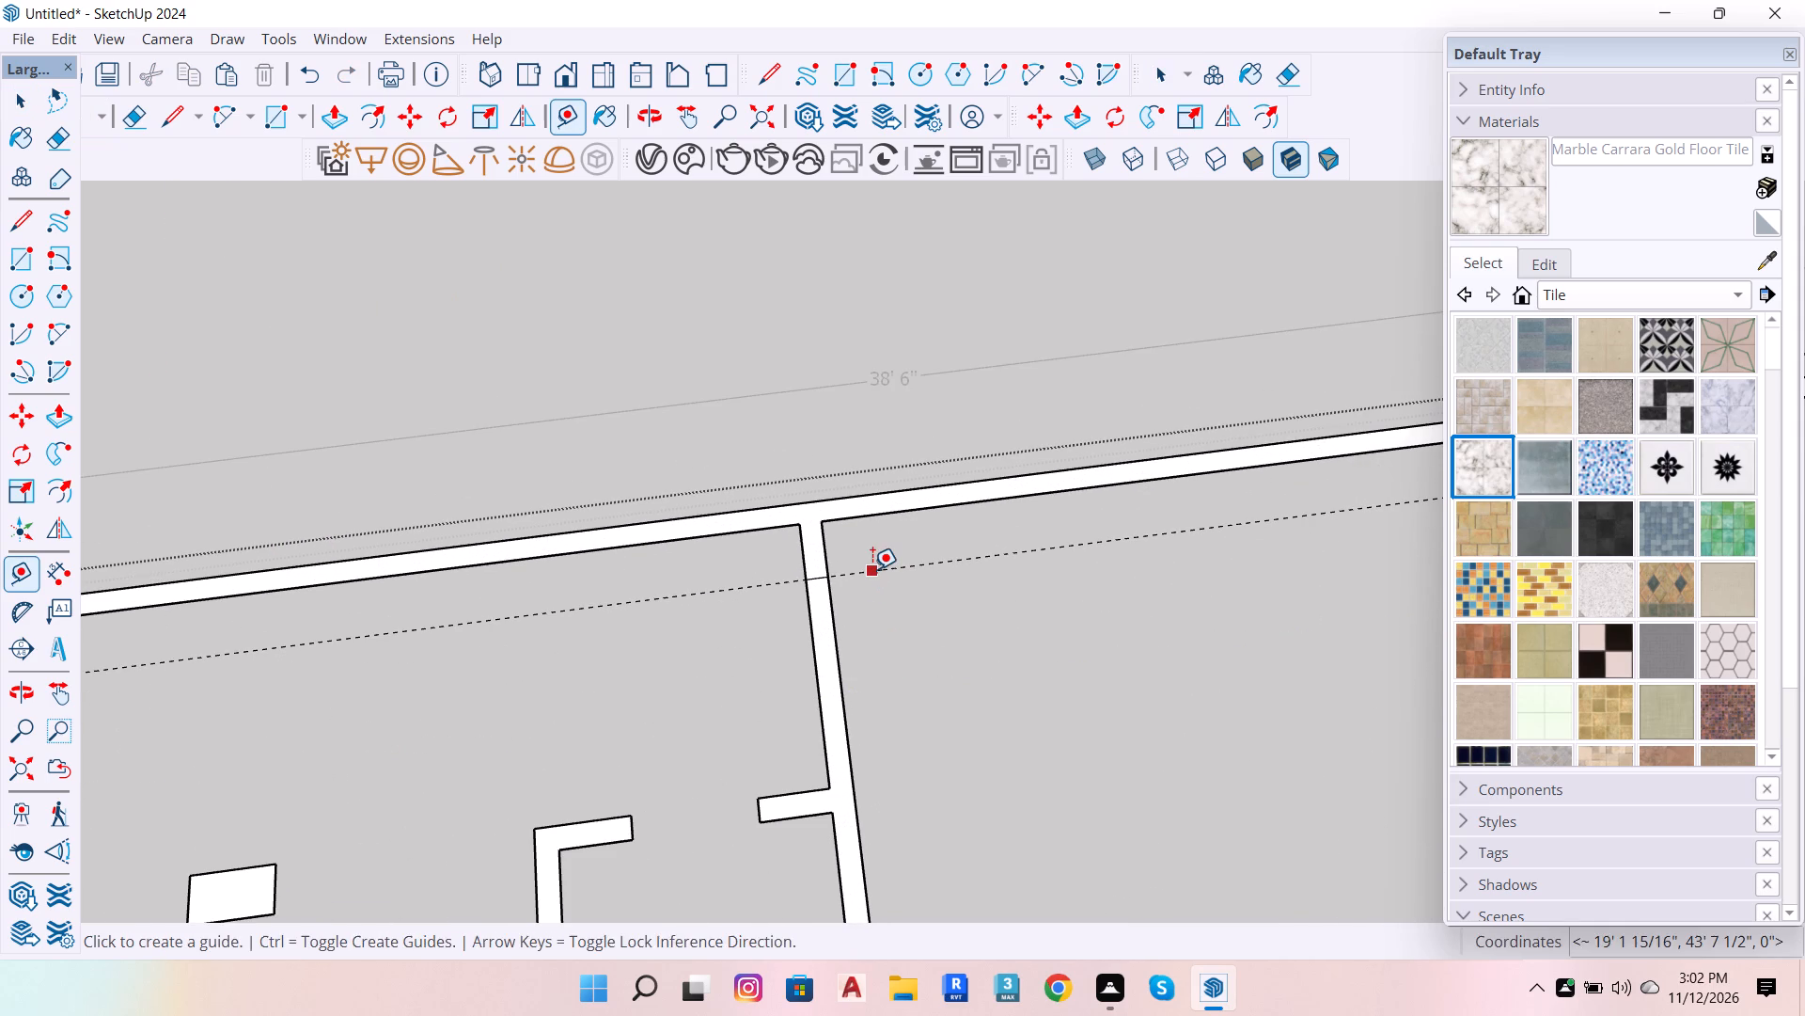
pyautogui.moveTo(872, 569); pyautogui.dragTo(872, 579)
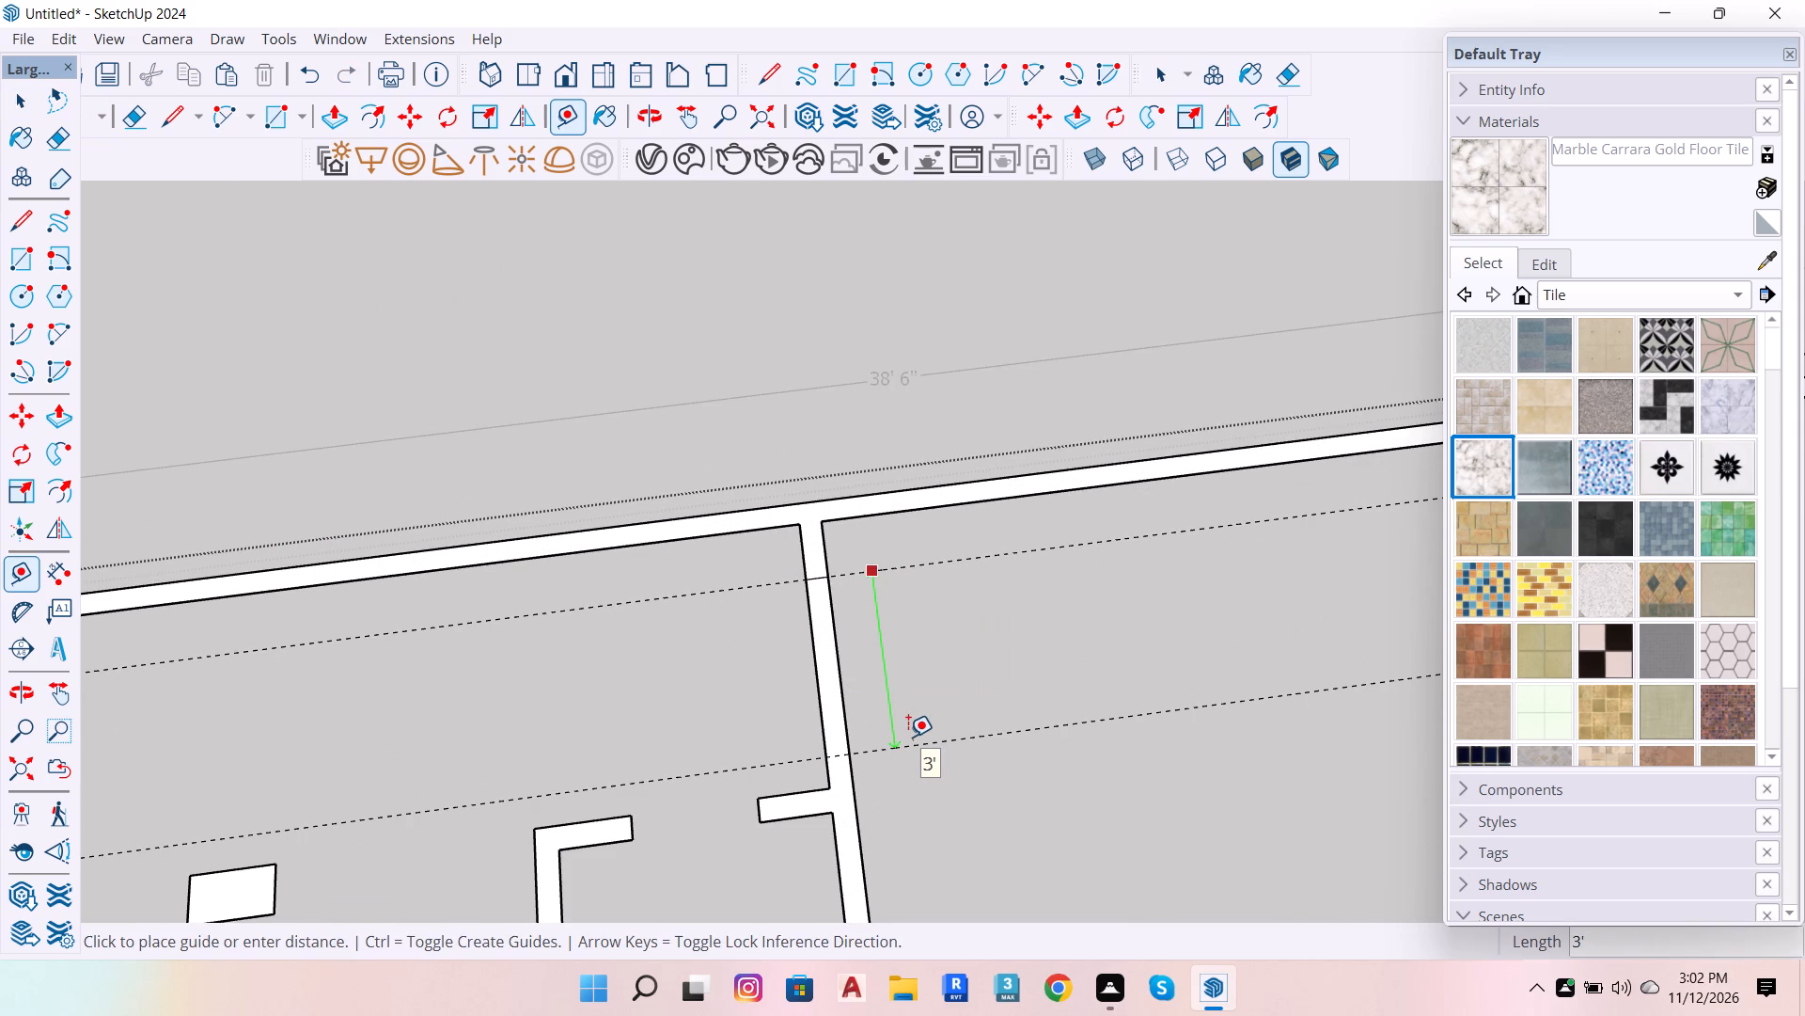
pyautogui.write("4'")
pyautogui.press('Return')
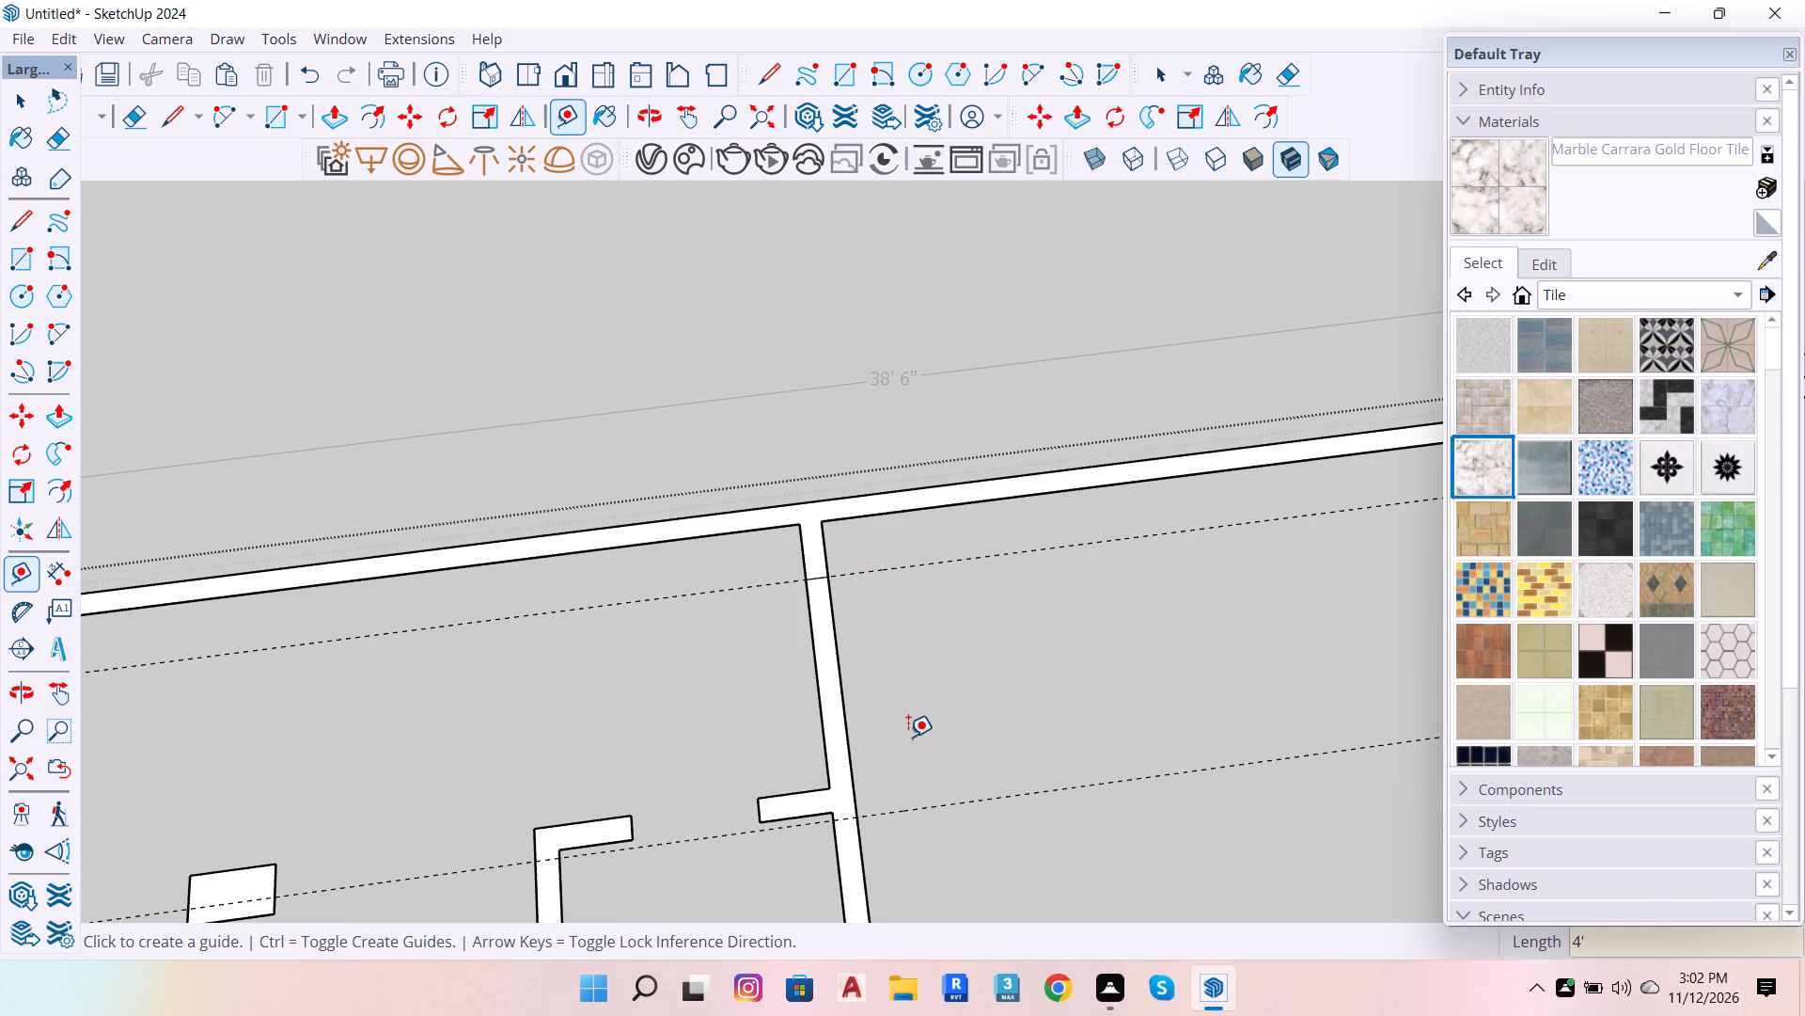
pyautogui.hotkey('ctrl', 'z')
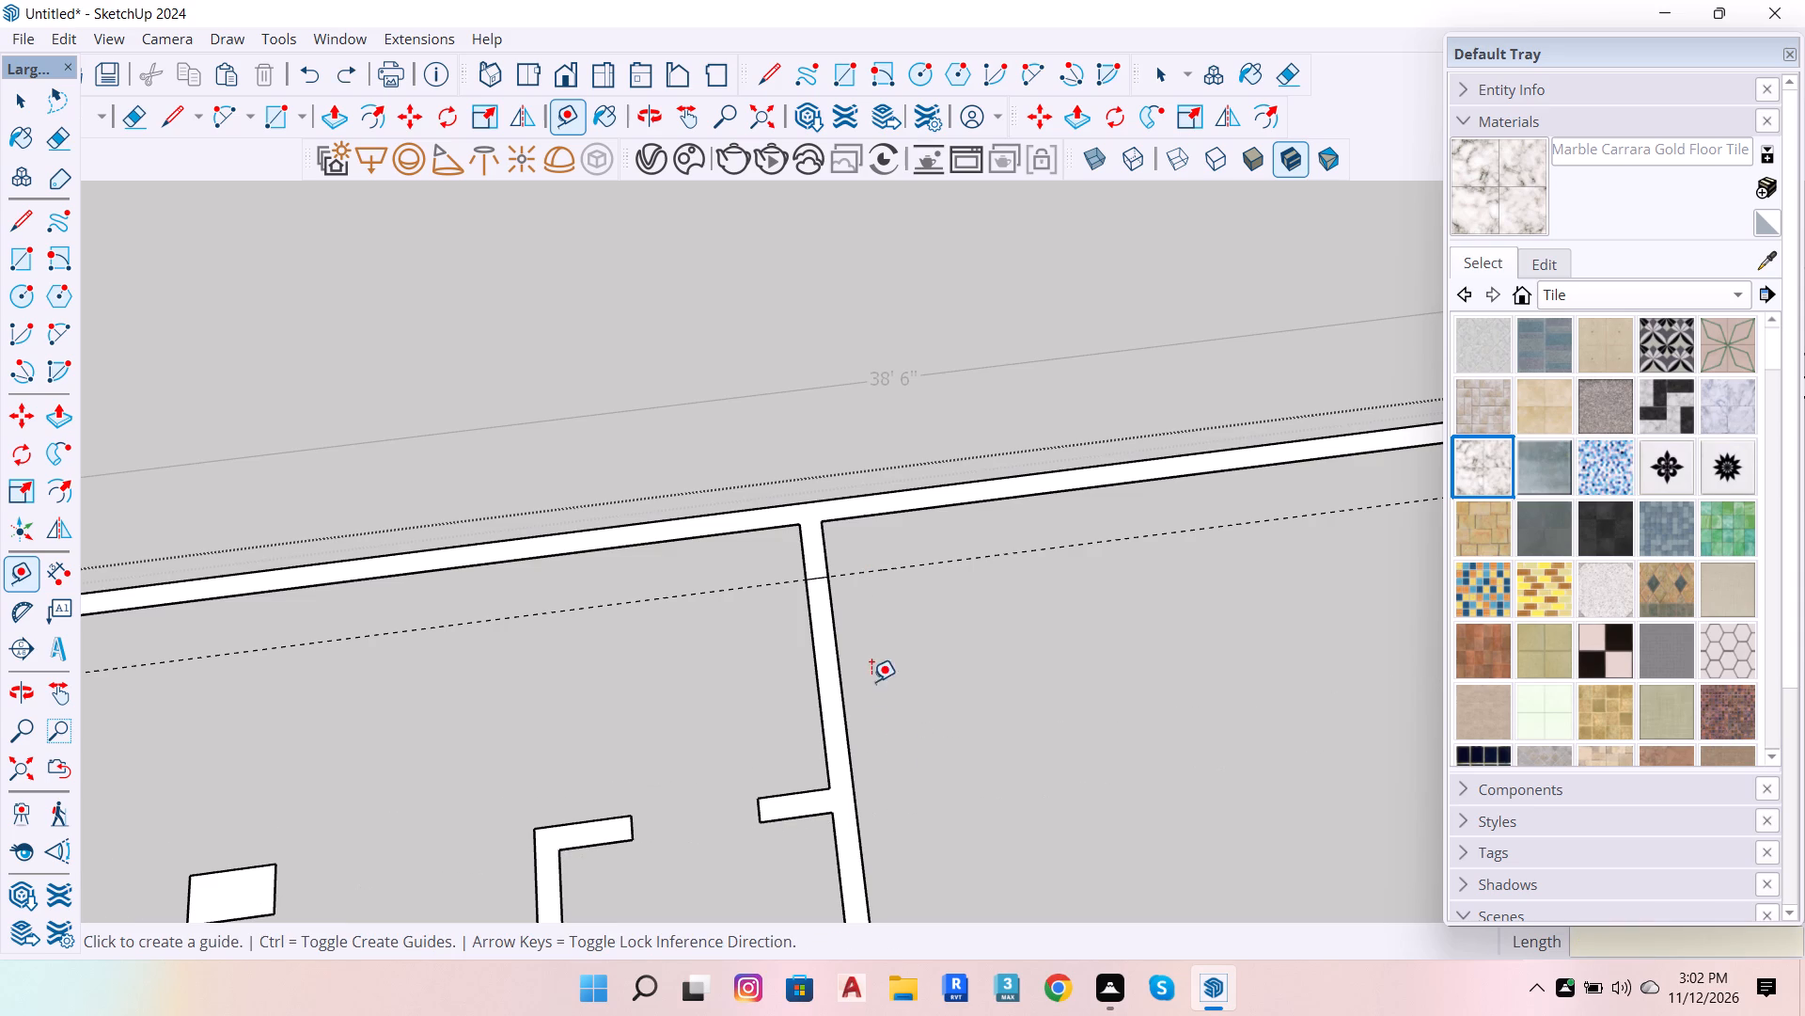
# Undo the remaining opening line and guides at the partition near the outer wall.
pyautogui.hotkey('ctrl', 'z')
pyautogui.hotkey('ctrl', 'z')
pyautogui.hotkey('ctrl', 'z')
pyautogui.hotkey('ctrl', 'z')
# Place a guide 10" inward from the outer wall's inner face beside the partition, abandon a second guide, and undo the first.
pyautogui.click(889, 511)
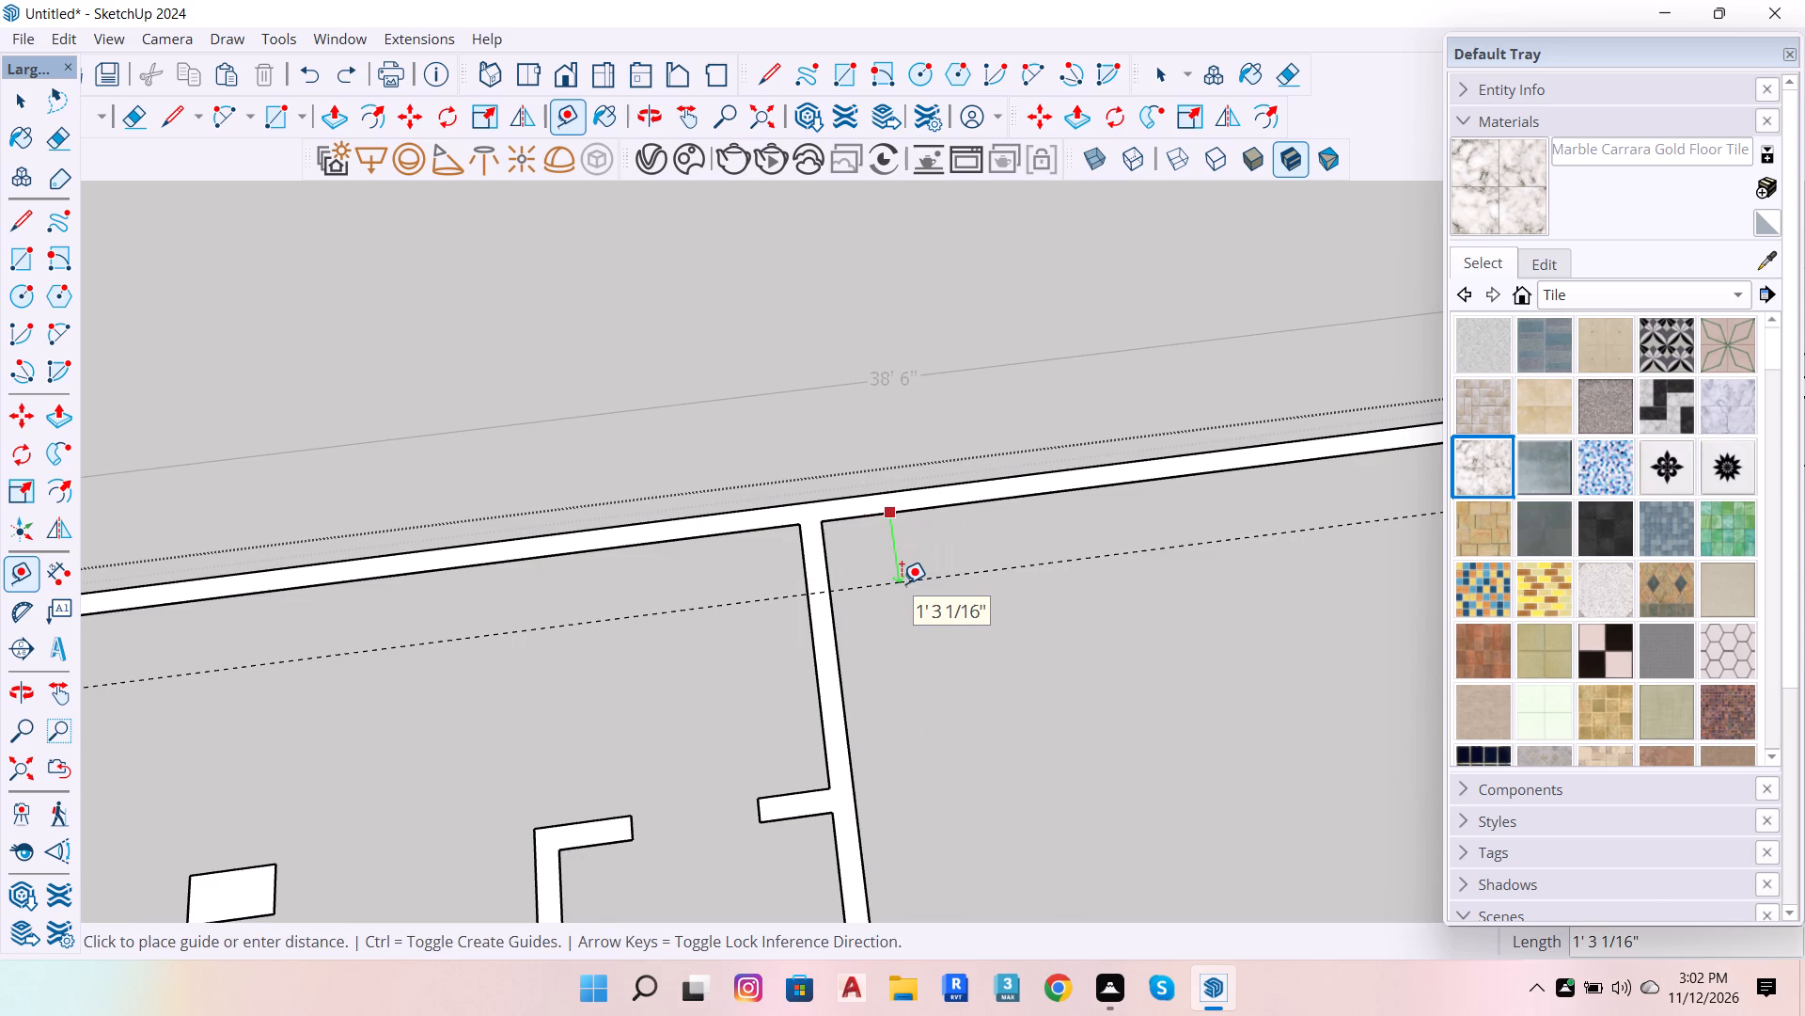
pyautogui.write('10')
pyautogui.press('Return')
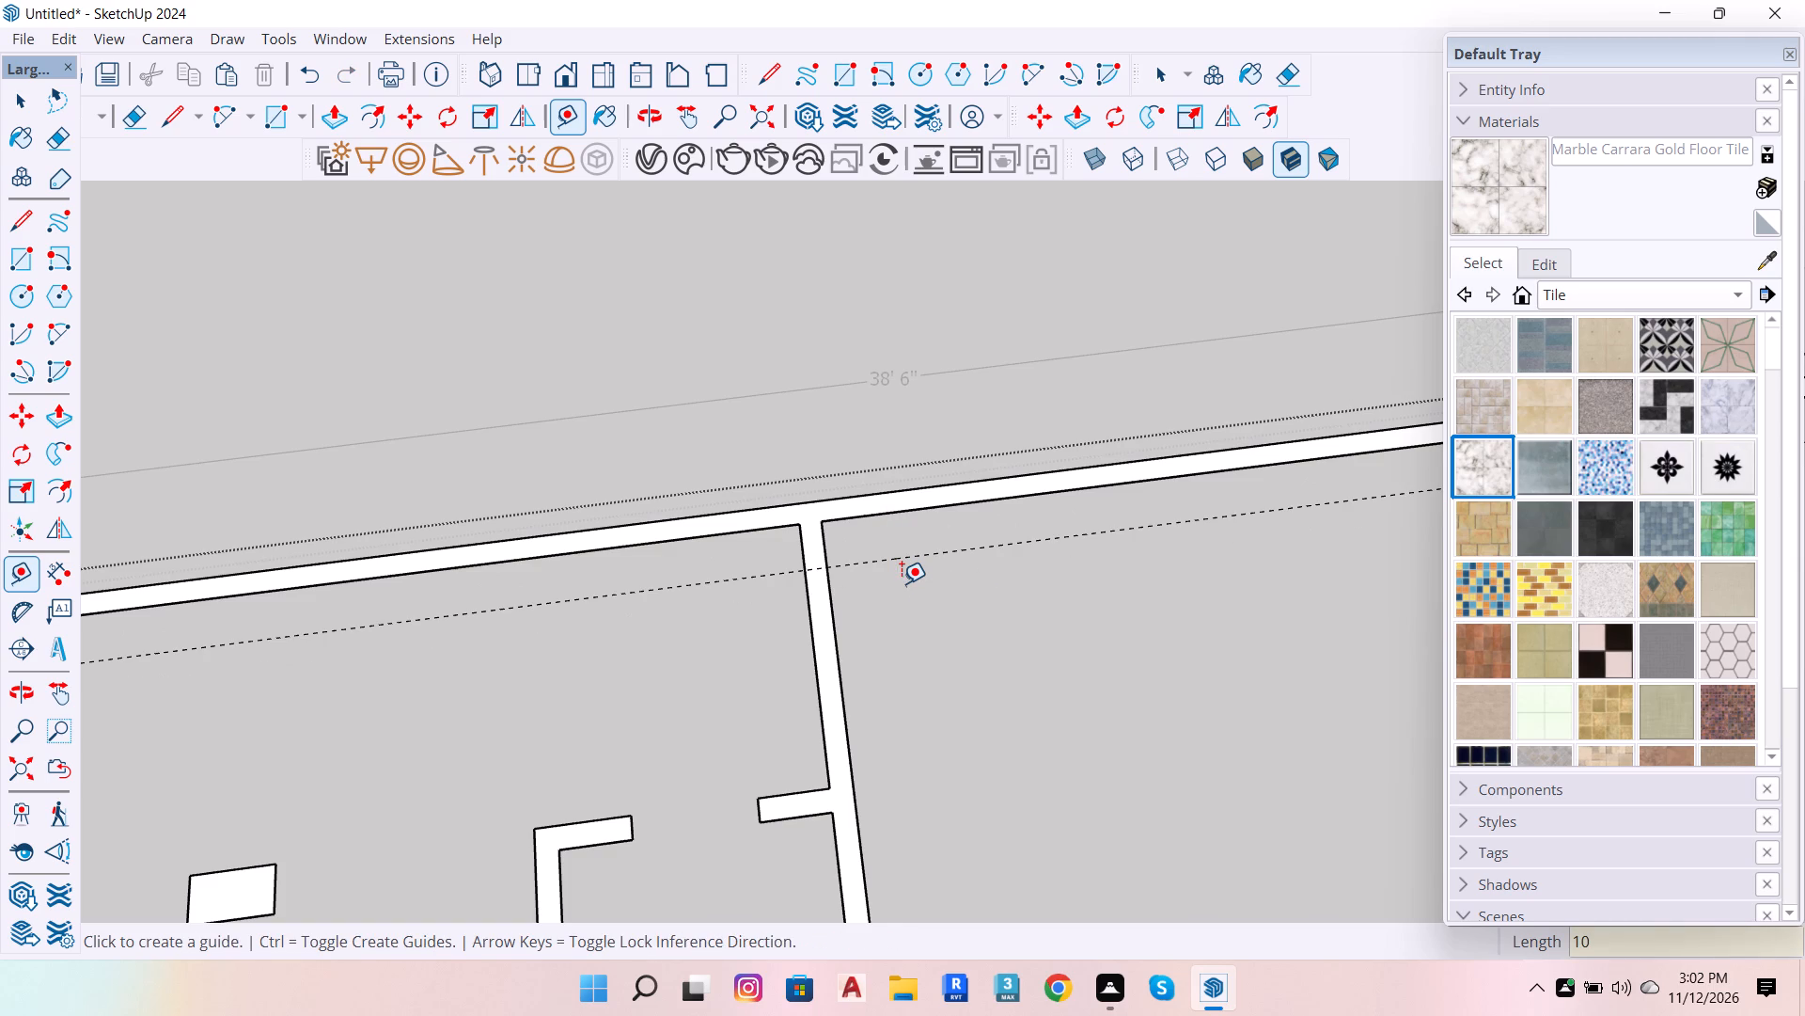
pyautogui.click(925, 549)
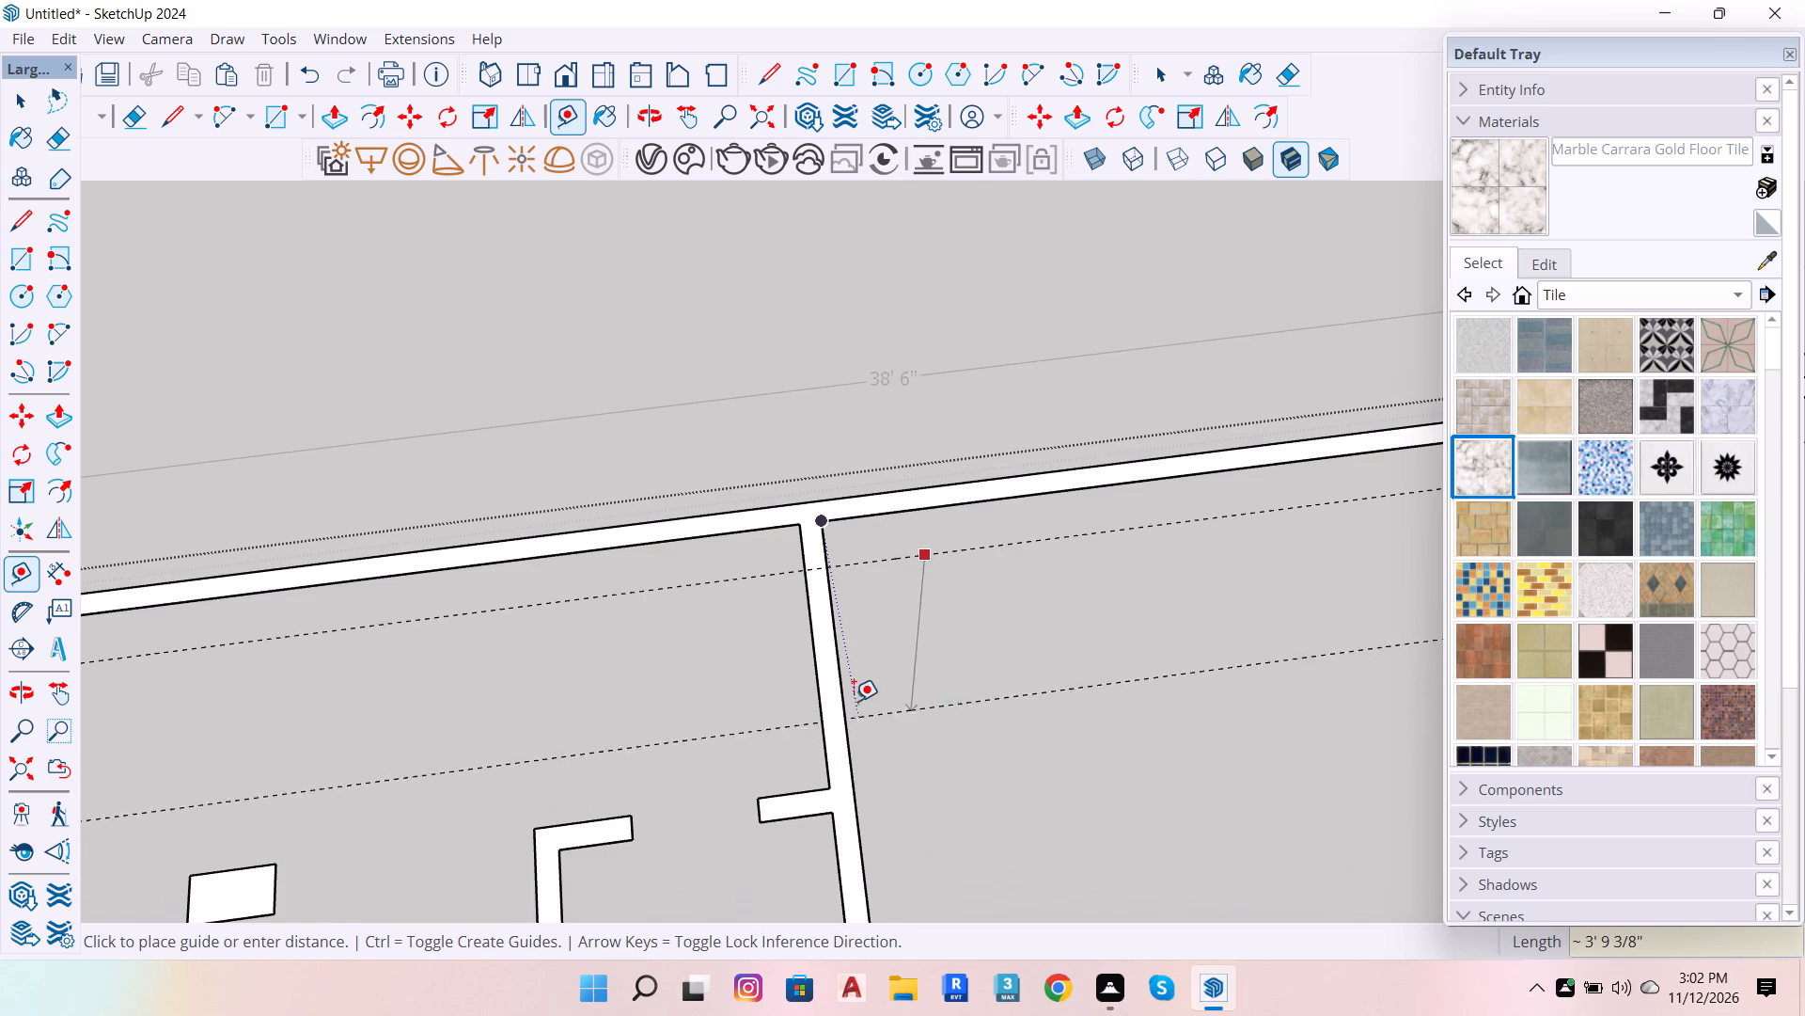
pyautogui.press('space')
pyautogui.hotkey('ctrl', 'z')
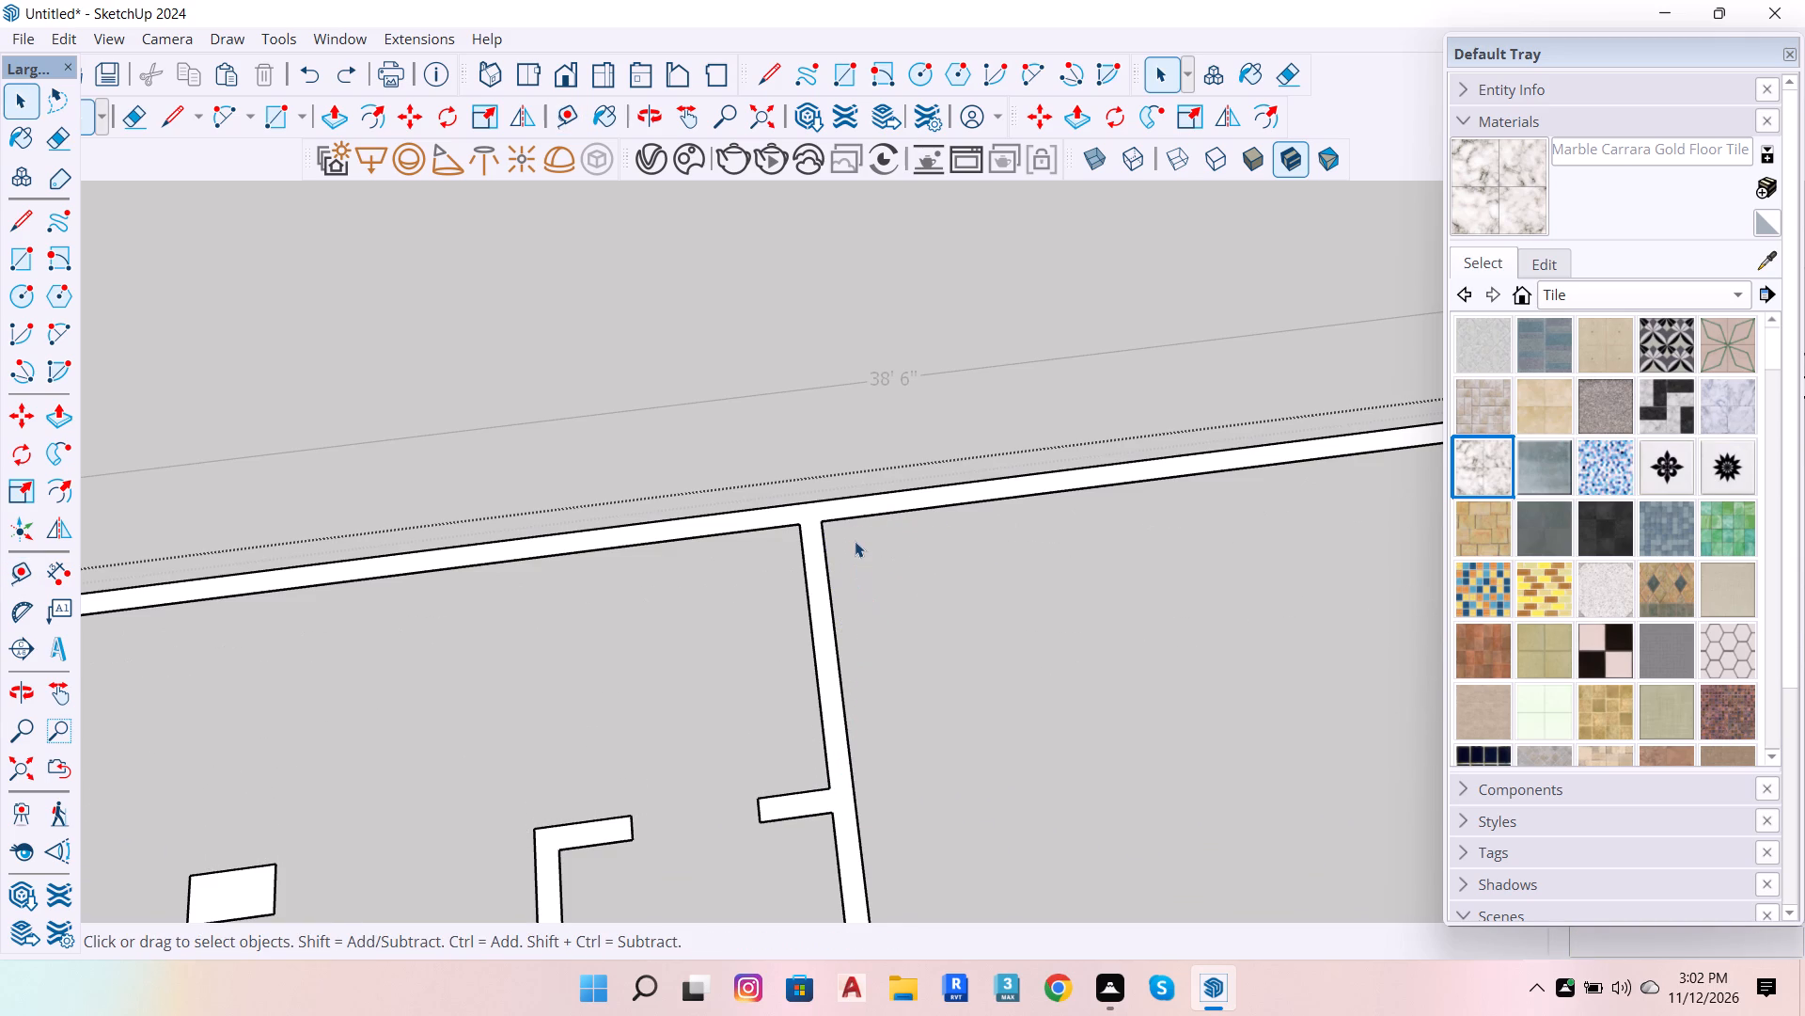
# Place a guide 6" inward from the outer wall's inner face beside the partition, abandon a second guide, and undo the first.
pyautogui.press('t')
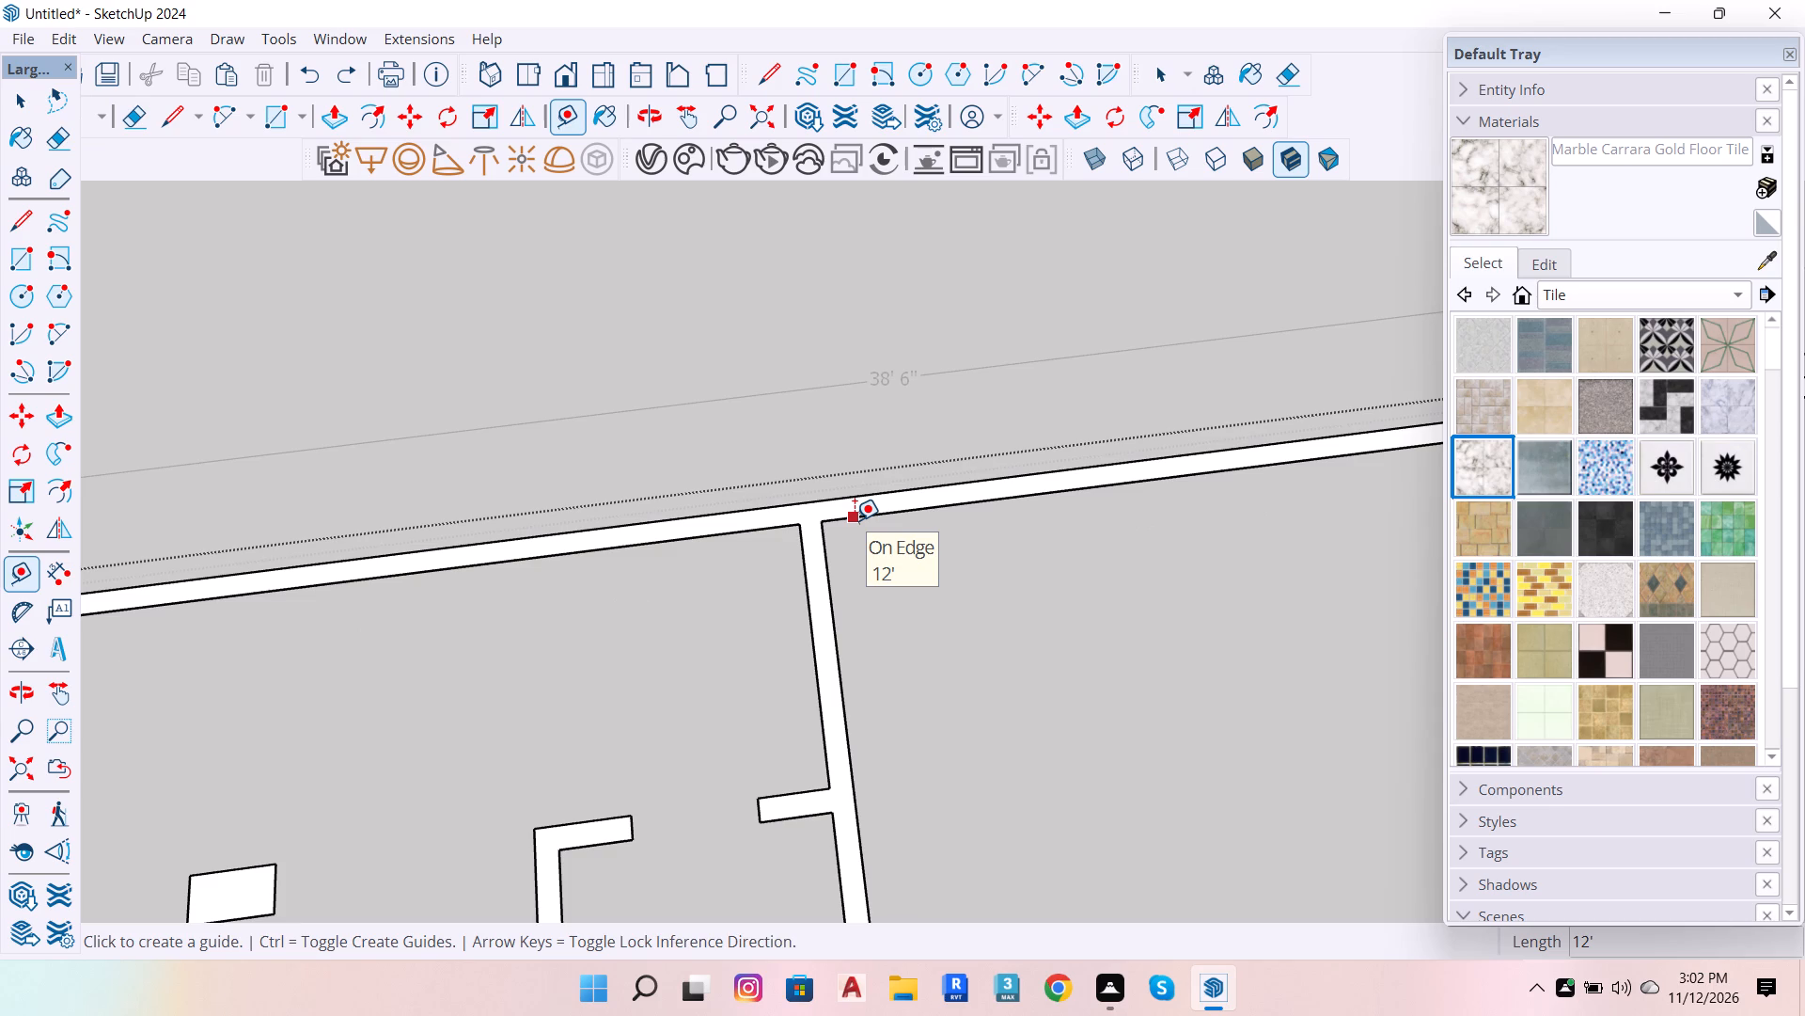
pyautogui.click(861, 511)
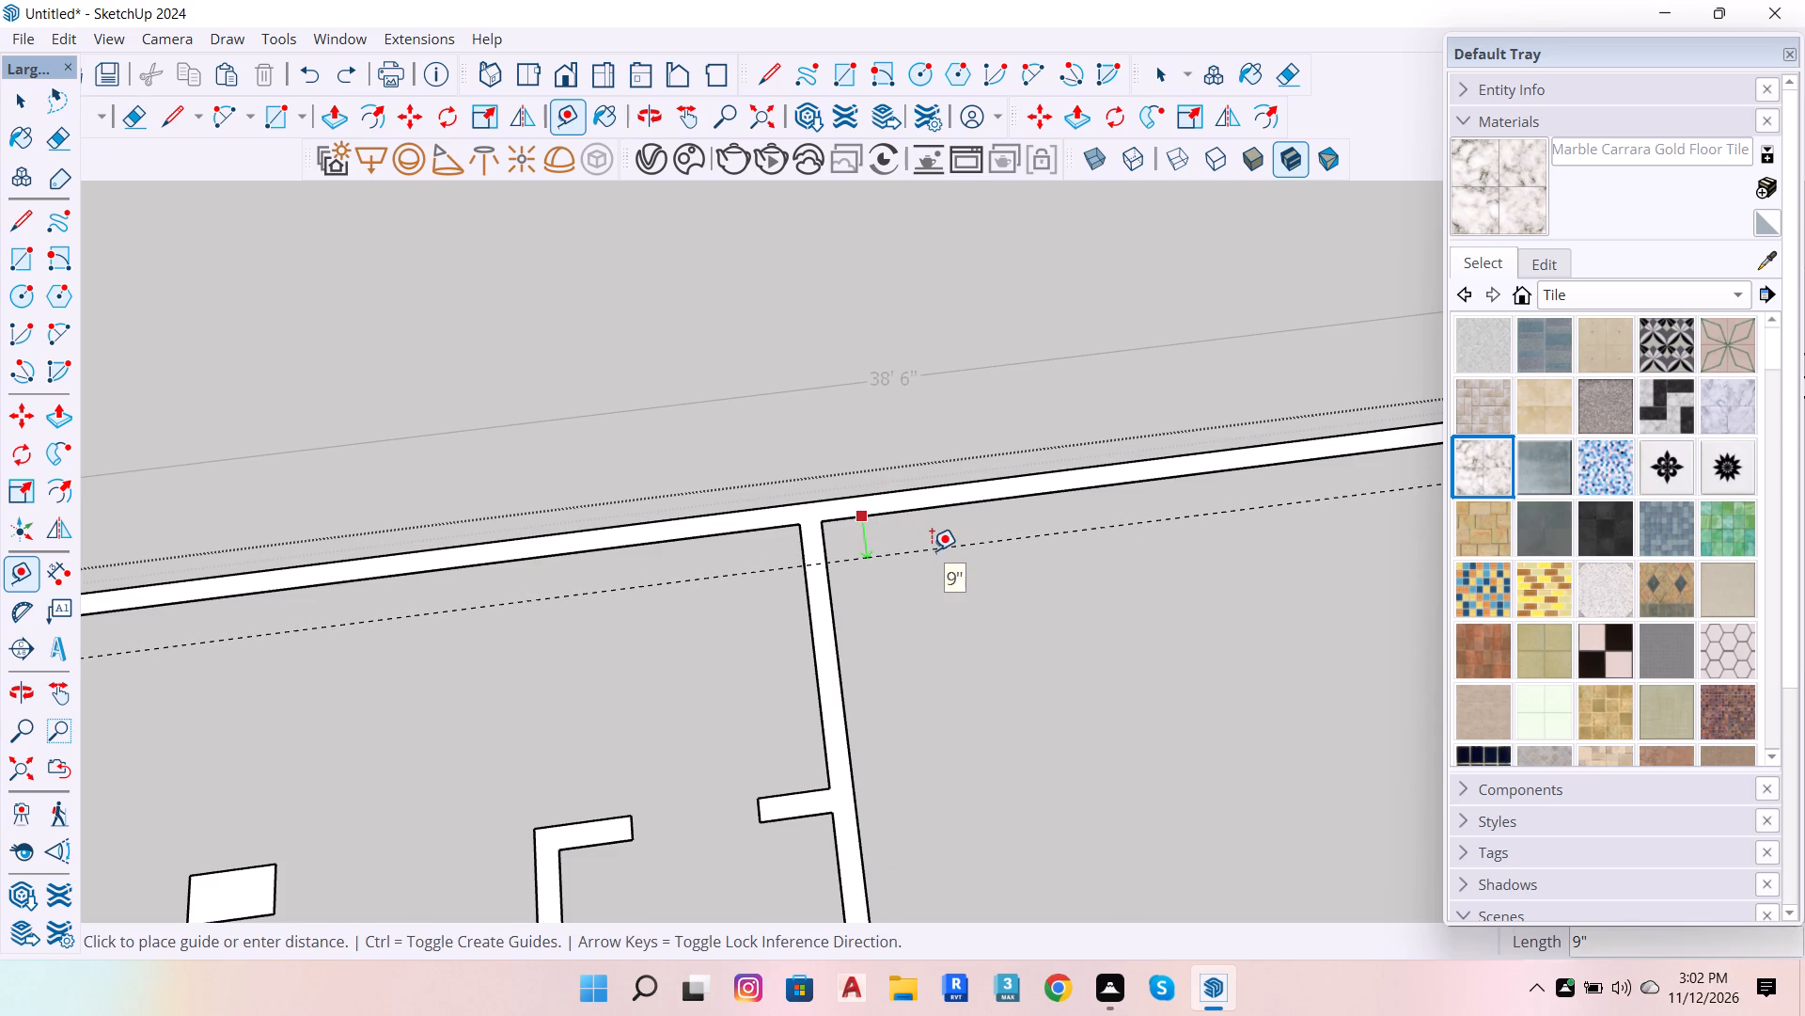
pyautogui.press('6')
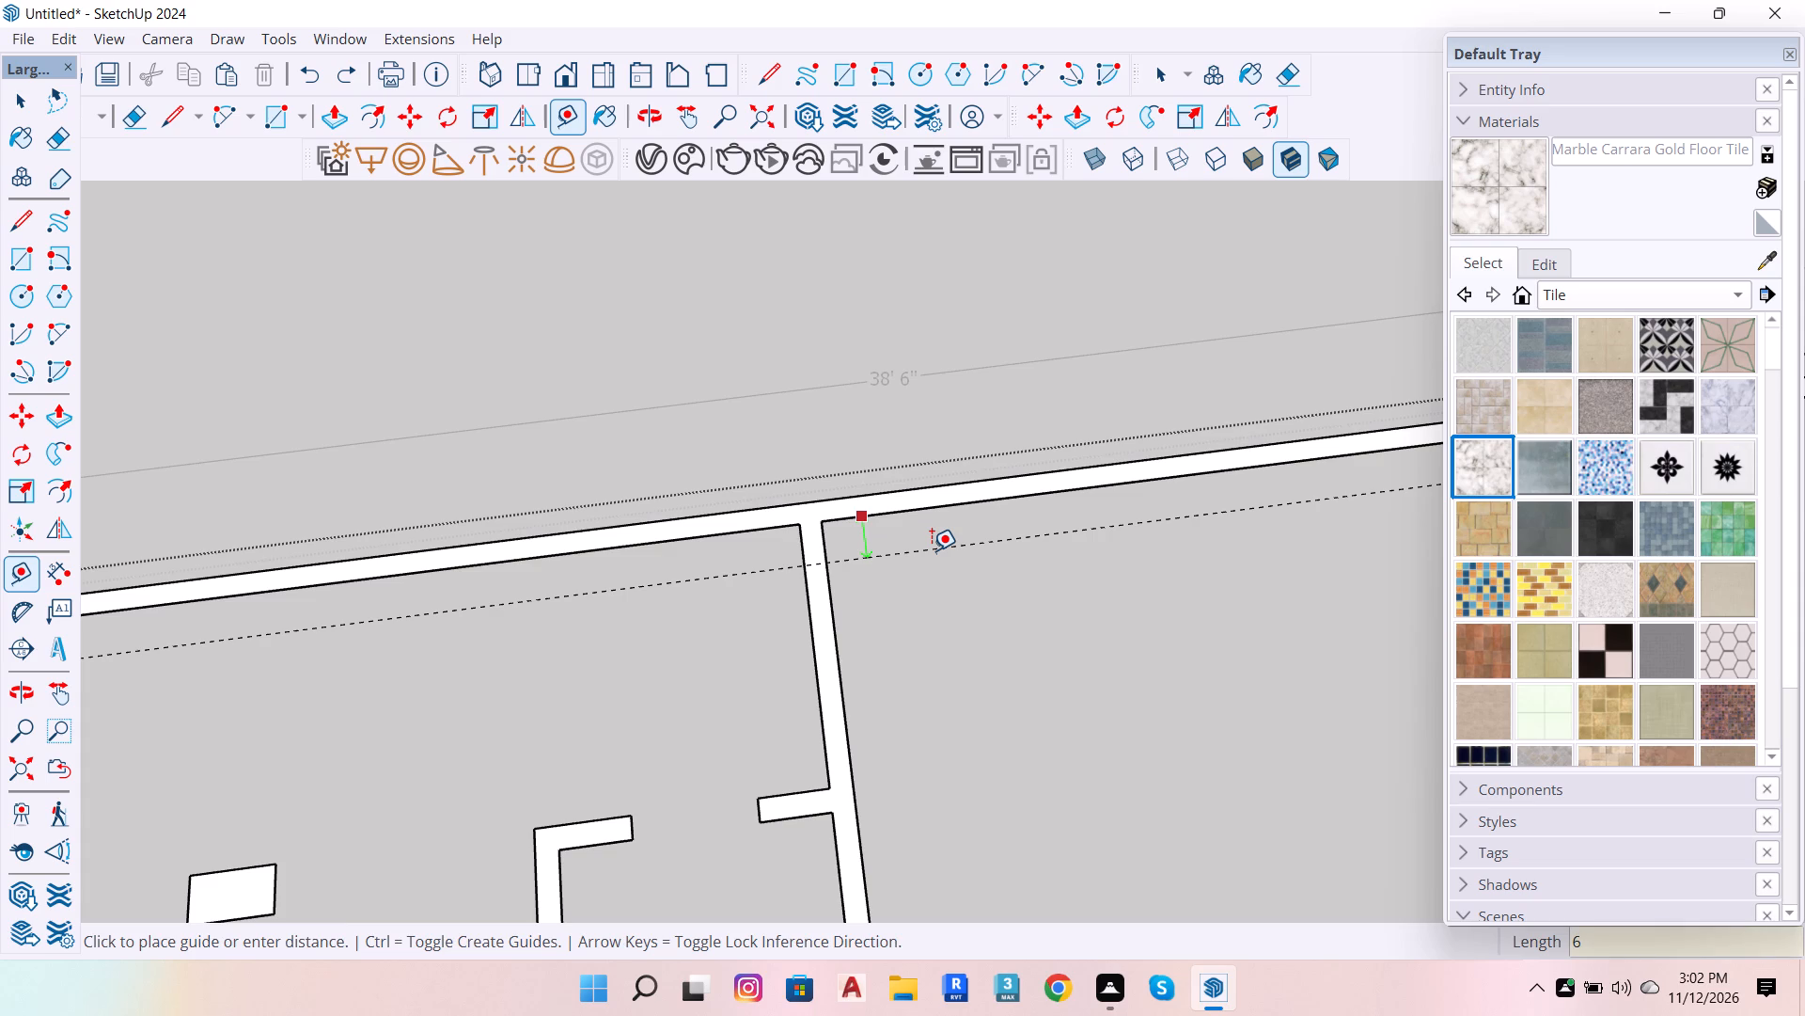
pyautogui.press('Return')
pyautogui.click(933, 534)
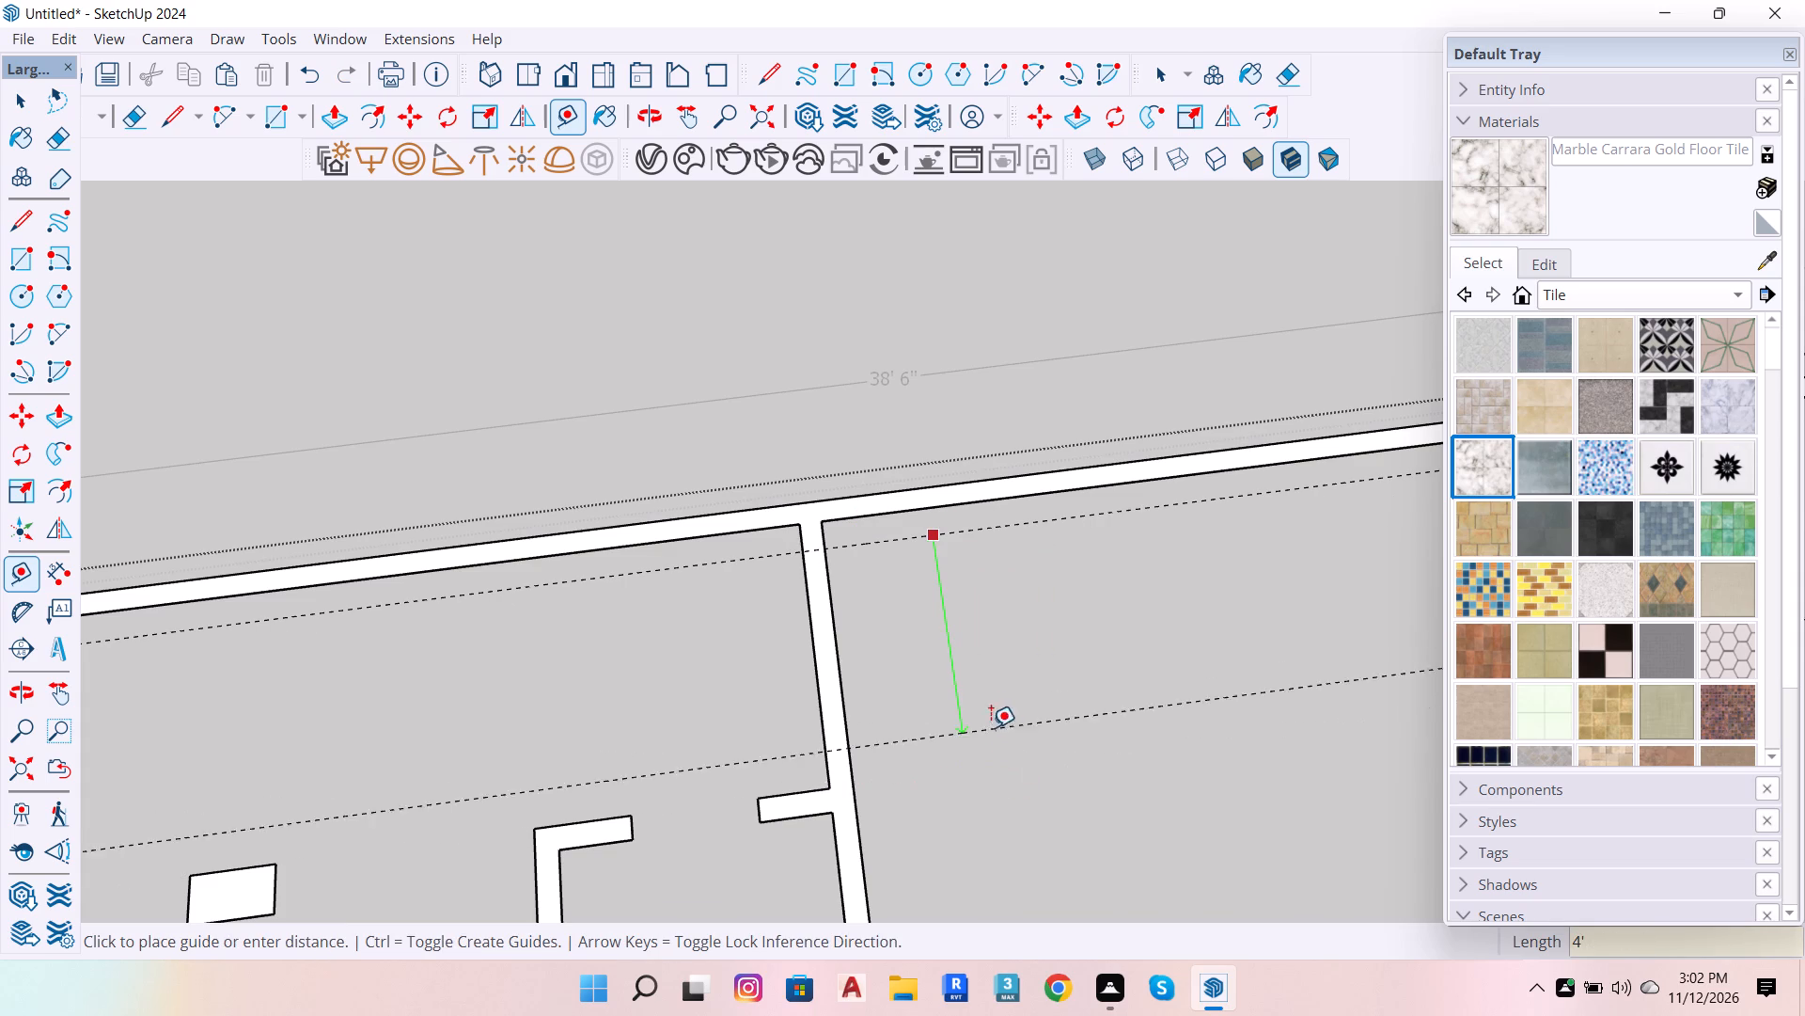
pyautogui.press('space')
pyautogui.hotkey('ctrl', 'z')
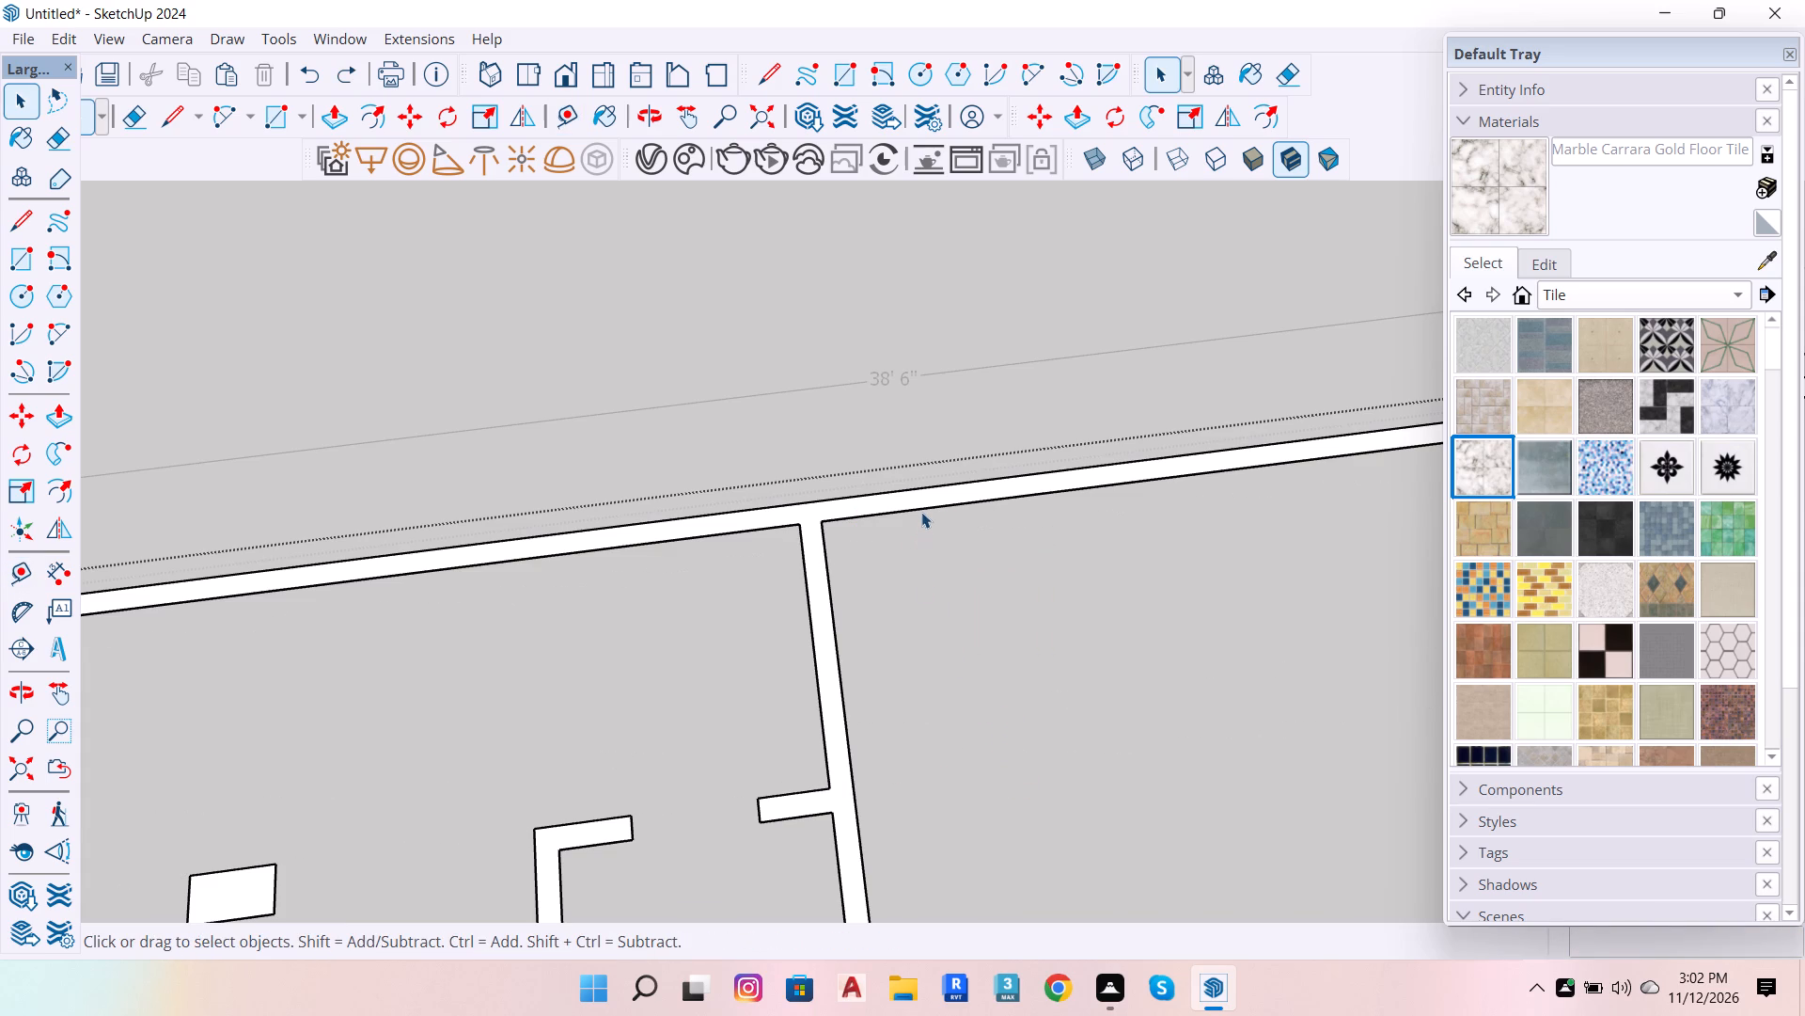
# Place a guide 4" inward from the outer wall's inner face beside the partition, and a second guide 4' beyond it.
pyautogui.write('rt')
pyautogui.click(921, 512)
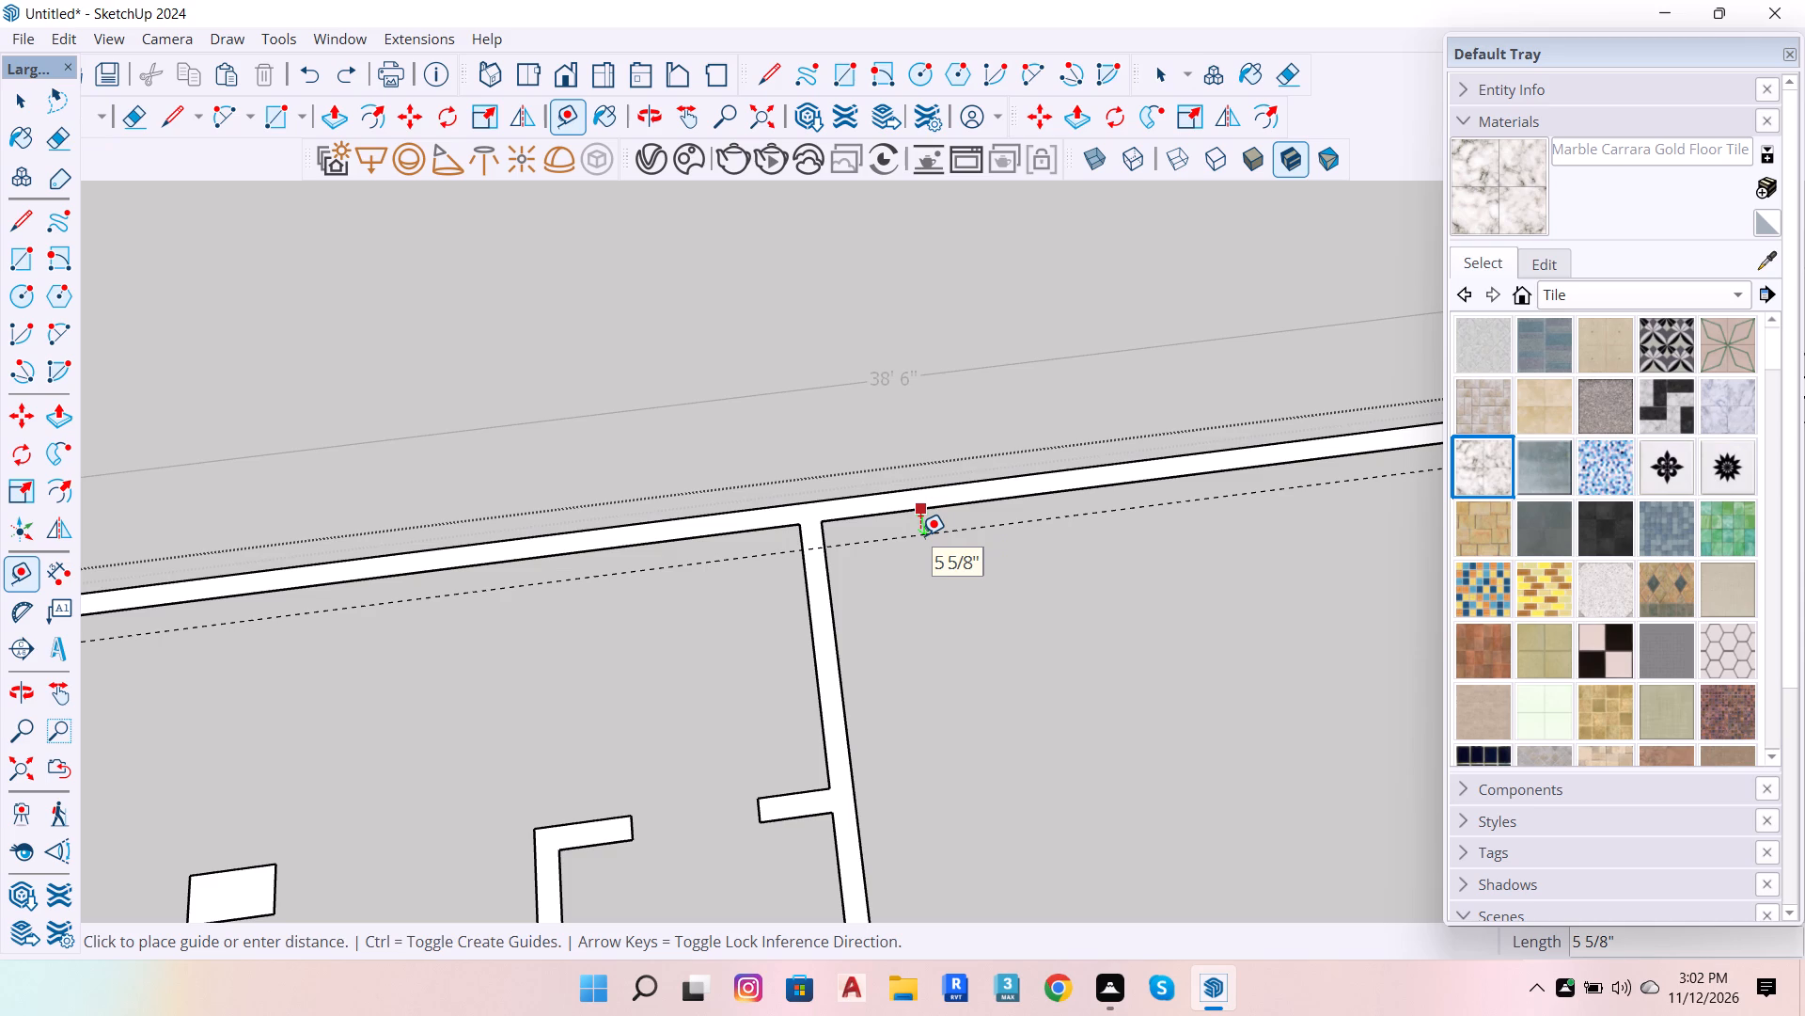
pyautogui.press('4')
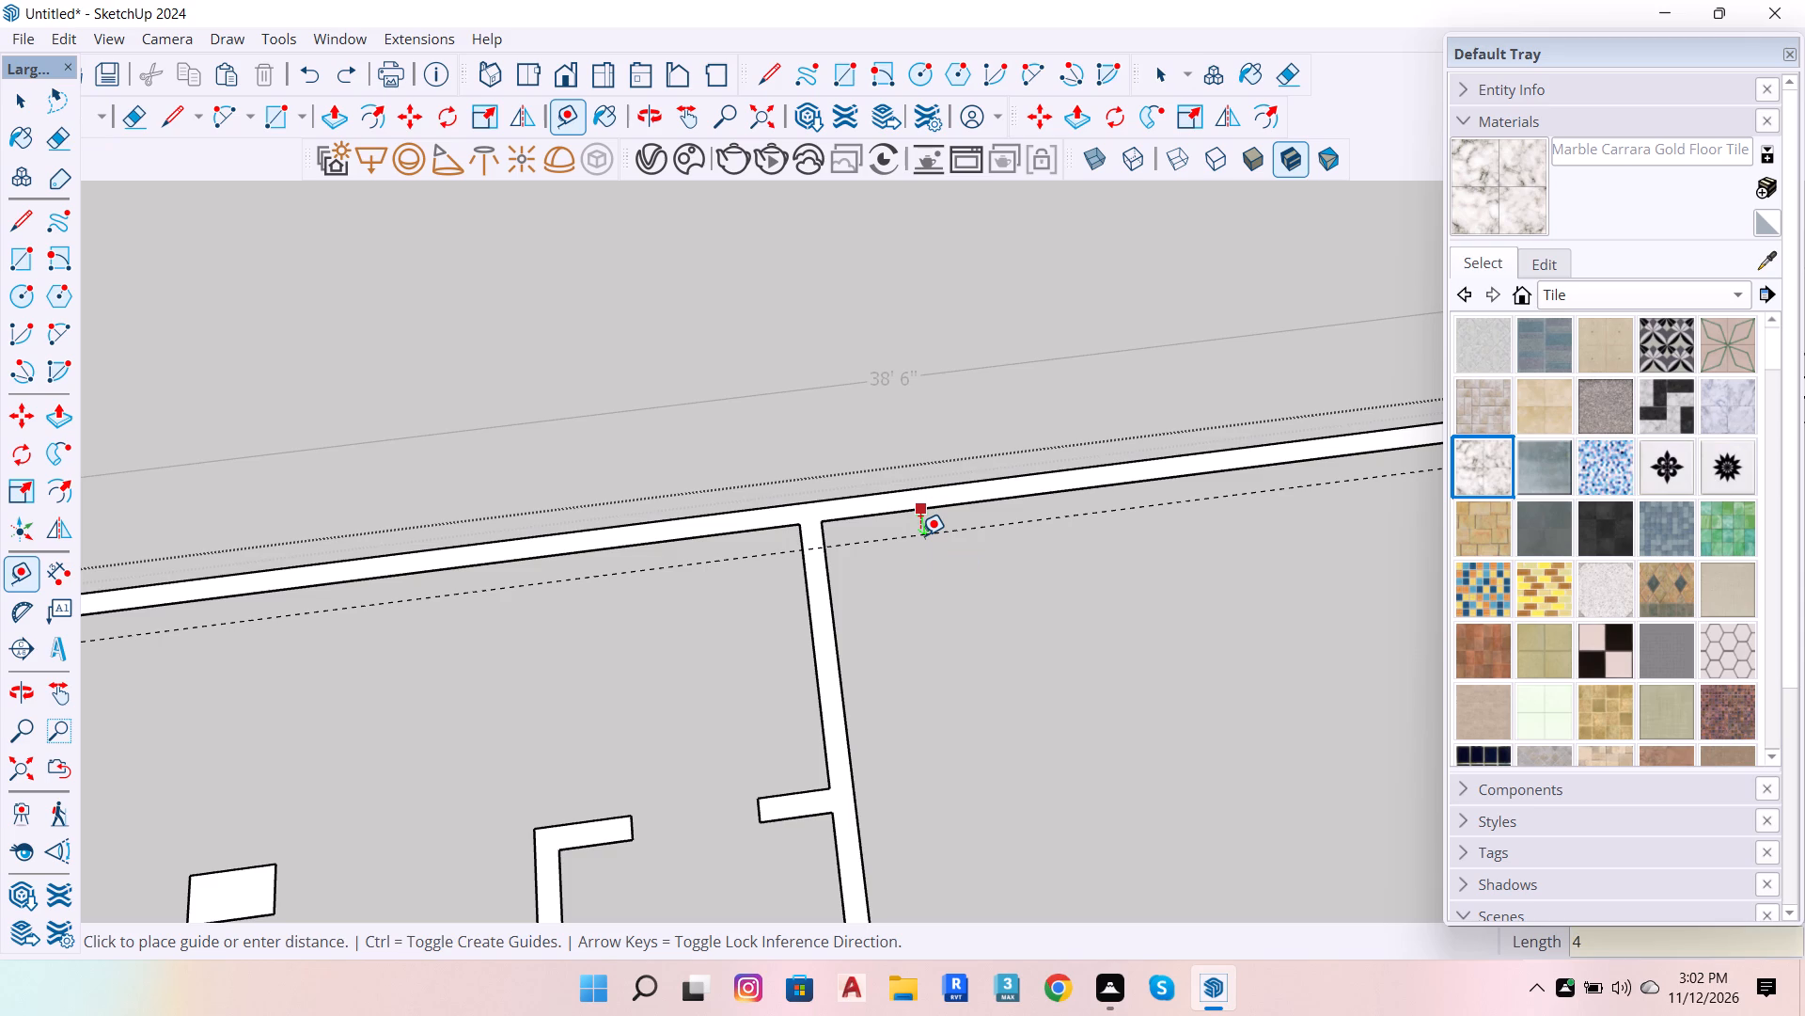
pyautogui.press('Return')
pyautogui.click(909, 524)
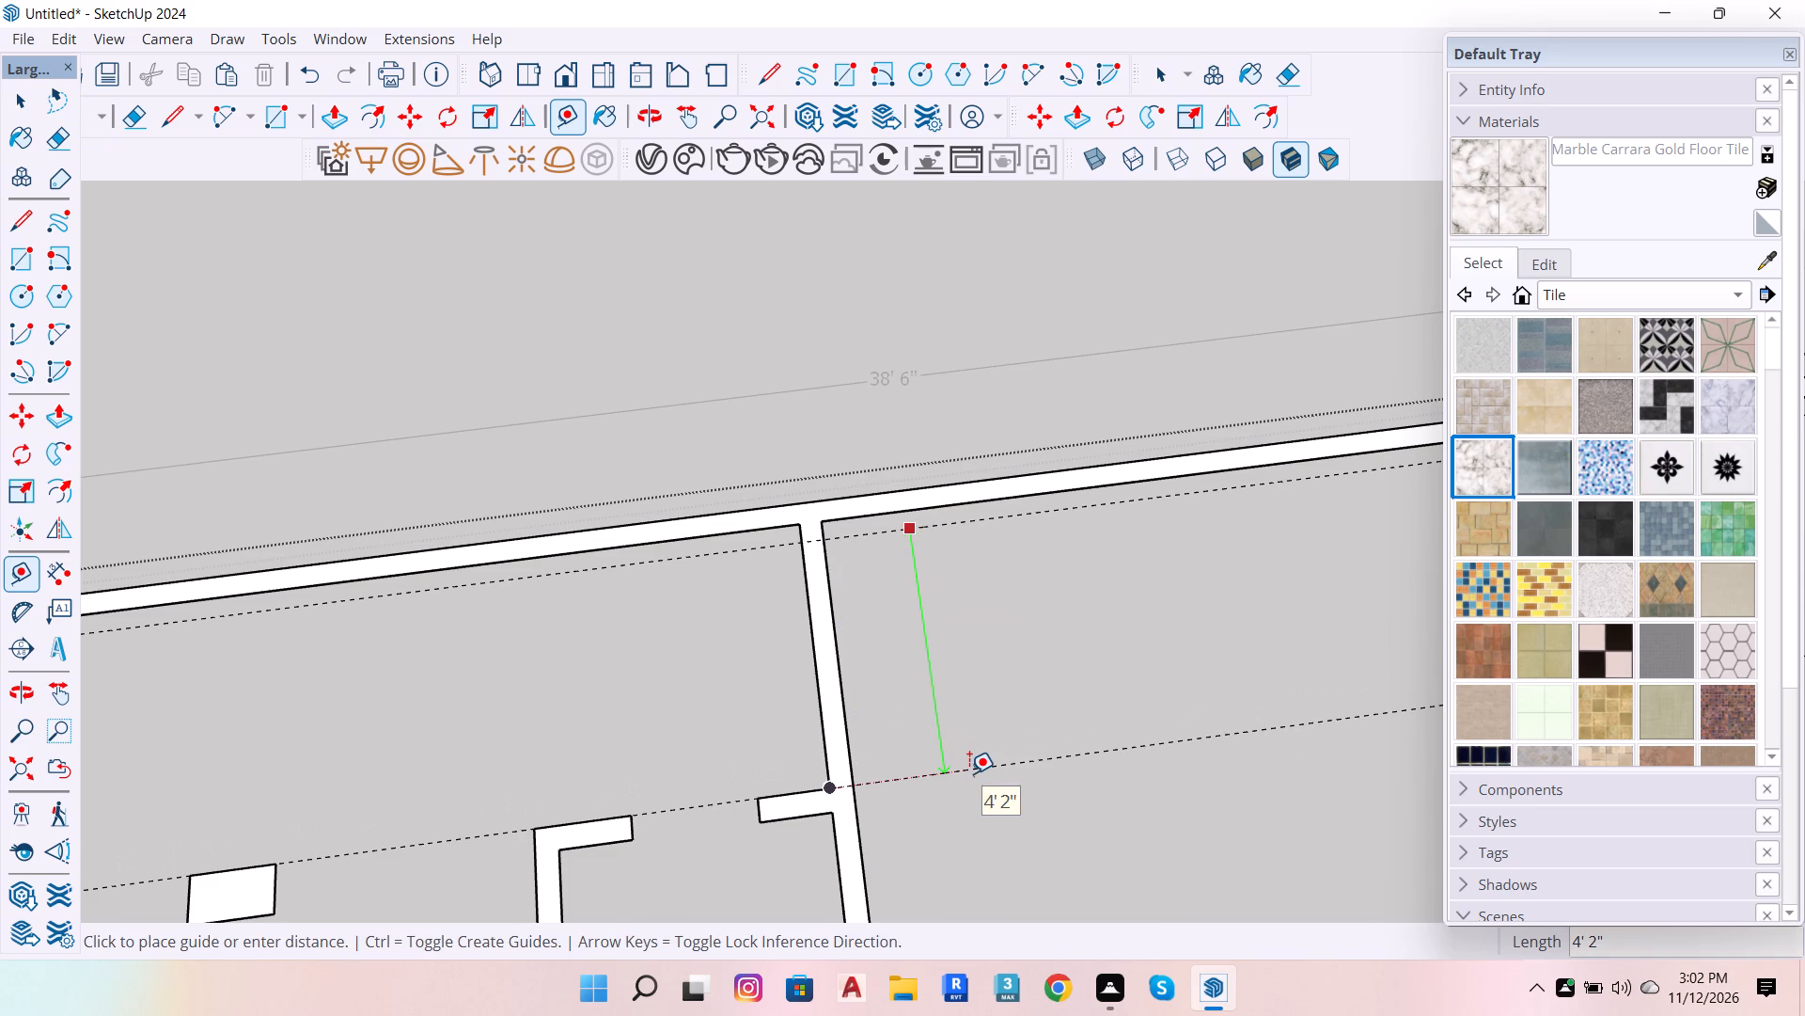
pyautogui.write("4'")
pyautogui.press('Return')
pyautogui.press('space')
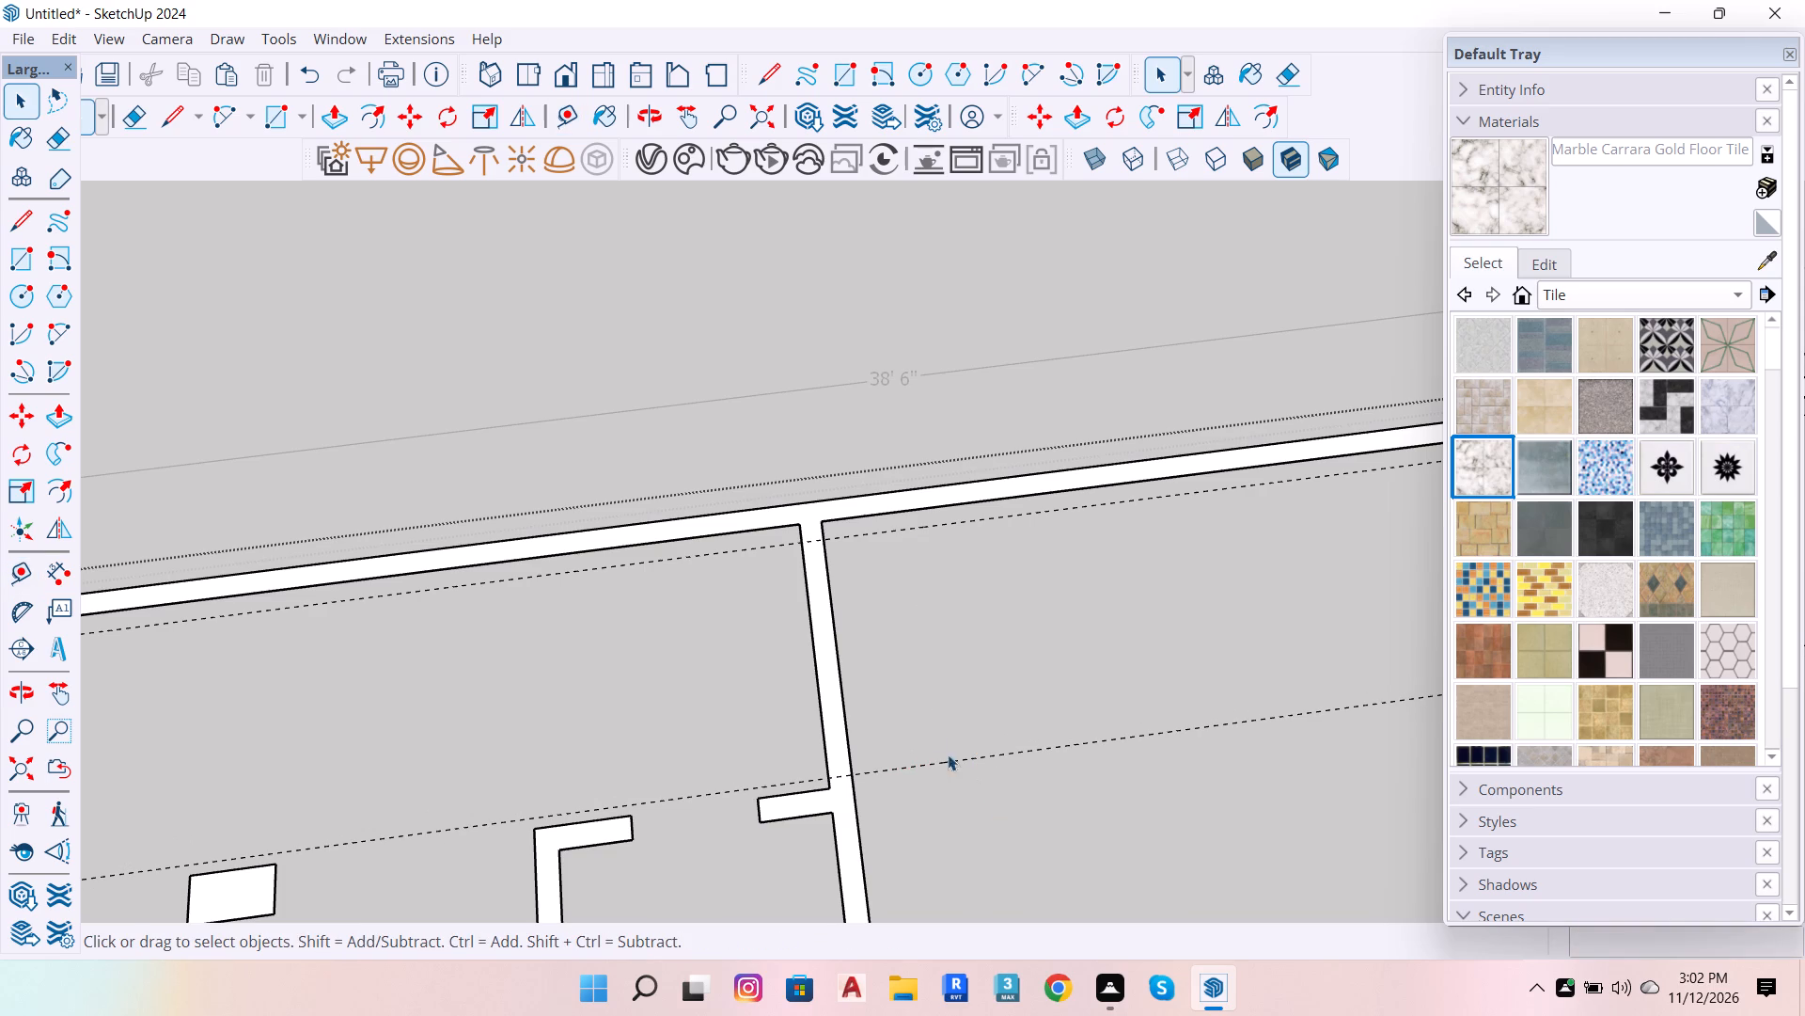
# Draw two lines across the partition's thickness where the two guides cross it.
pyautogui.scroll(6, 825, 548)
pyautogui.press('l')
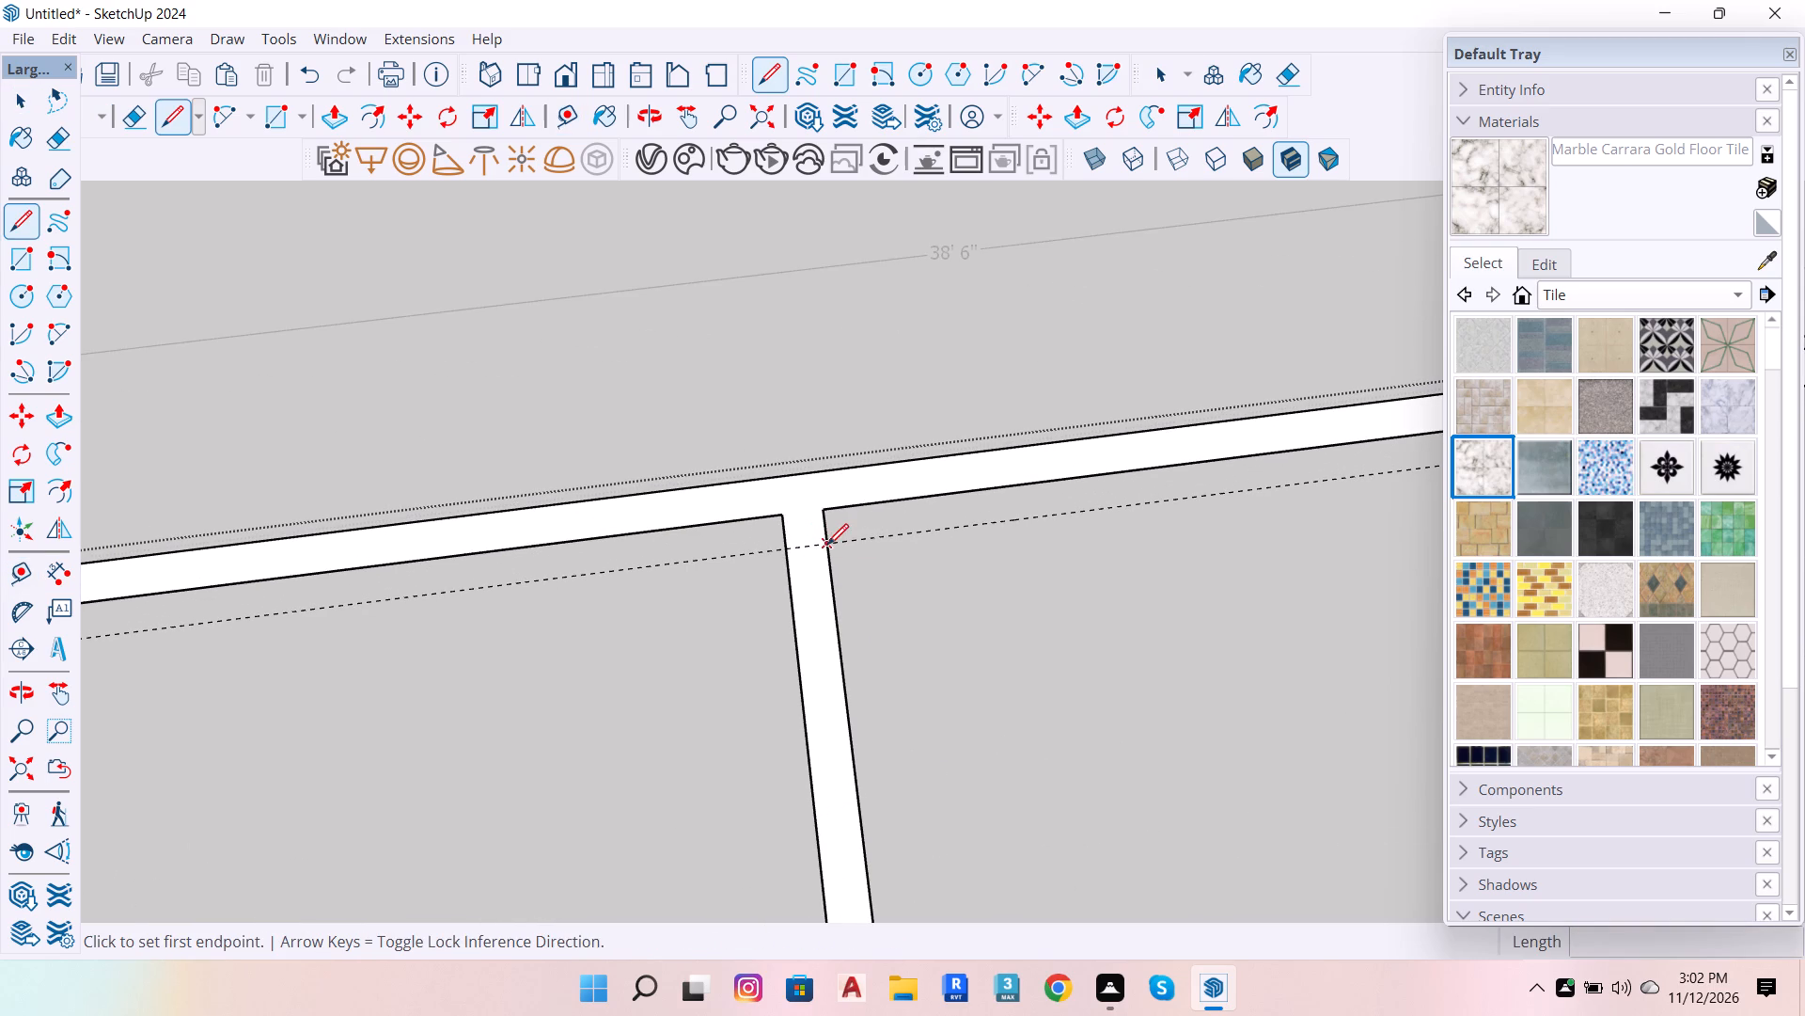
pyautogui.click(827, 545)
pyautogui.click(790, 554)
pyautogui.scroll(-7, 867, 511)
pyautogui.scroll(5, 876, 784)
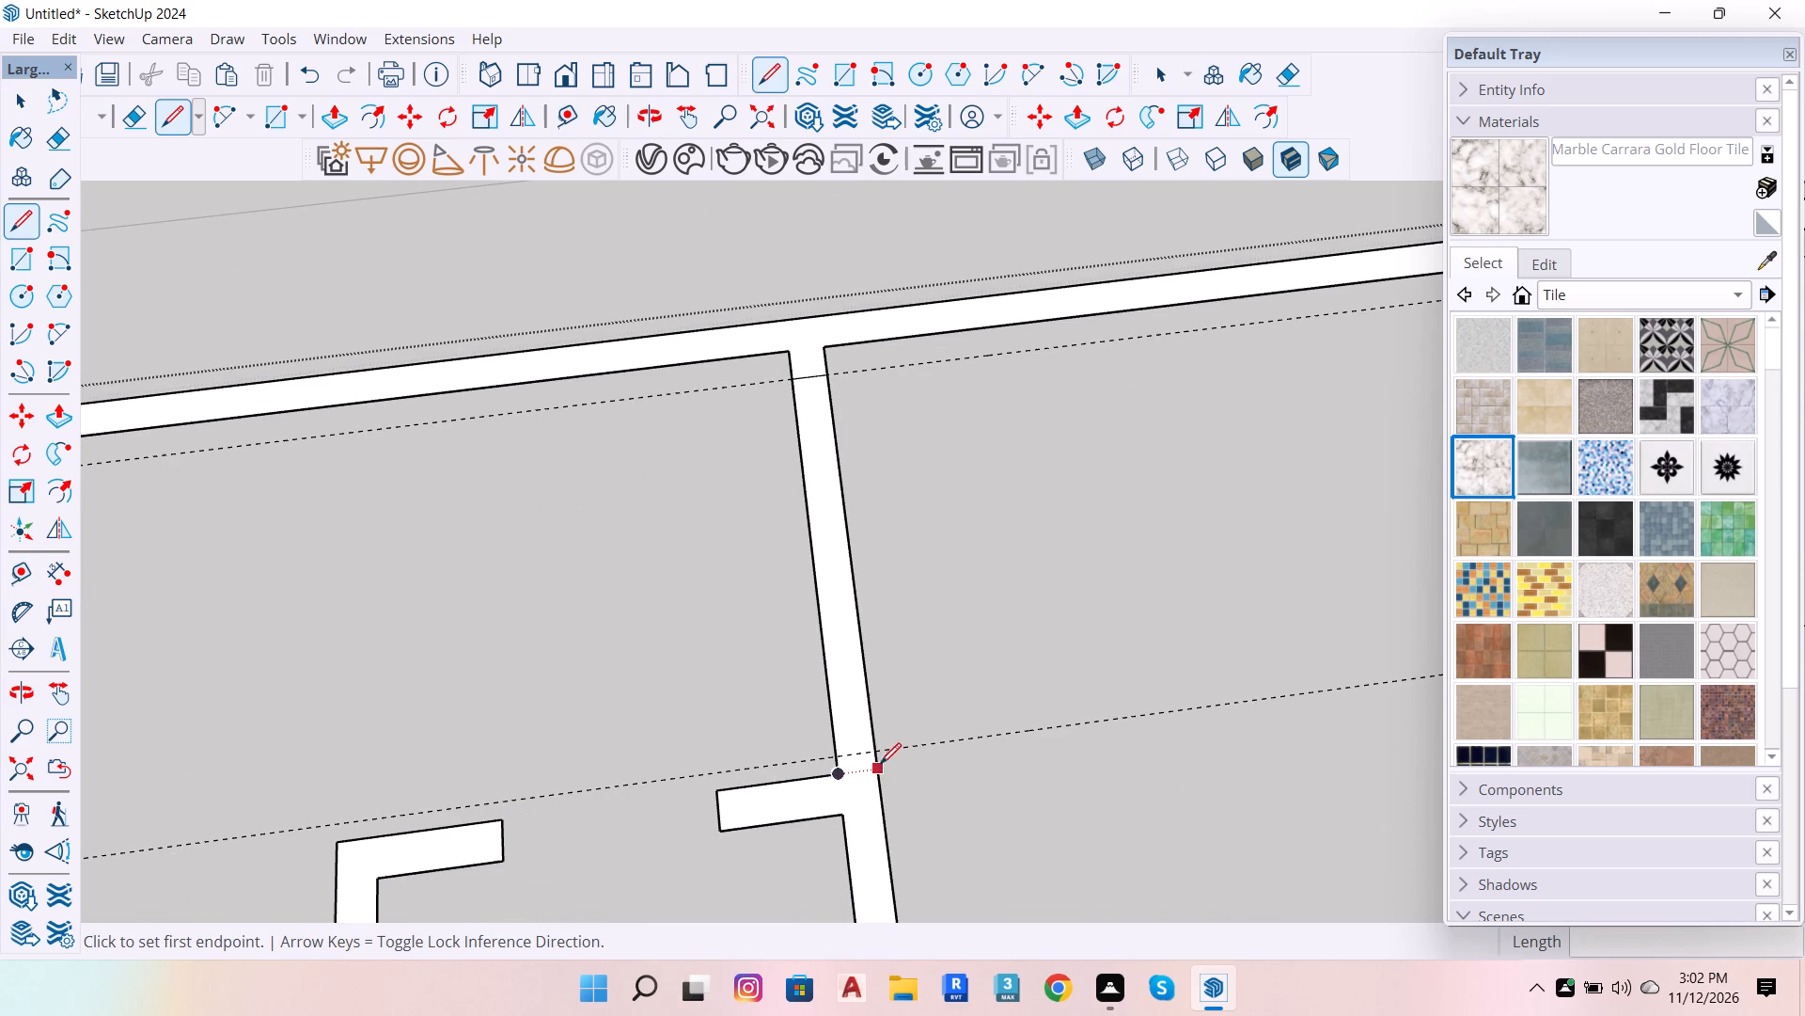
pyautogui.click(878, 756)
pyautogui.click(839, 755)
pyautogui.press('space')
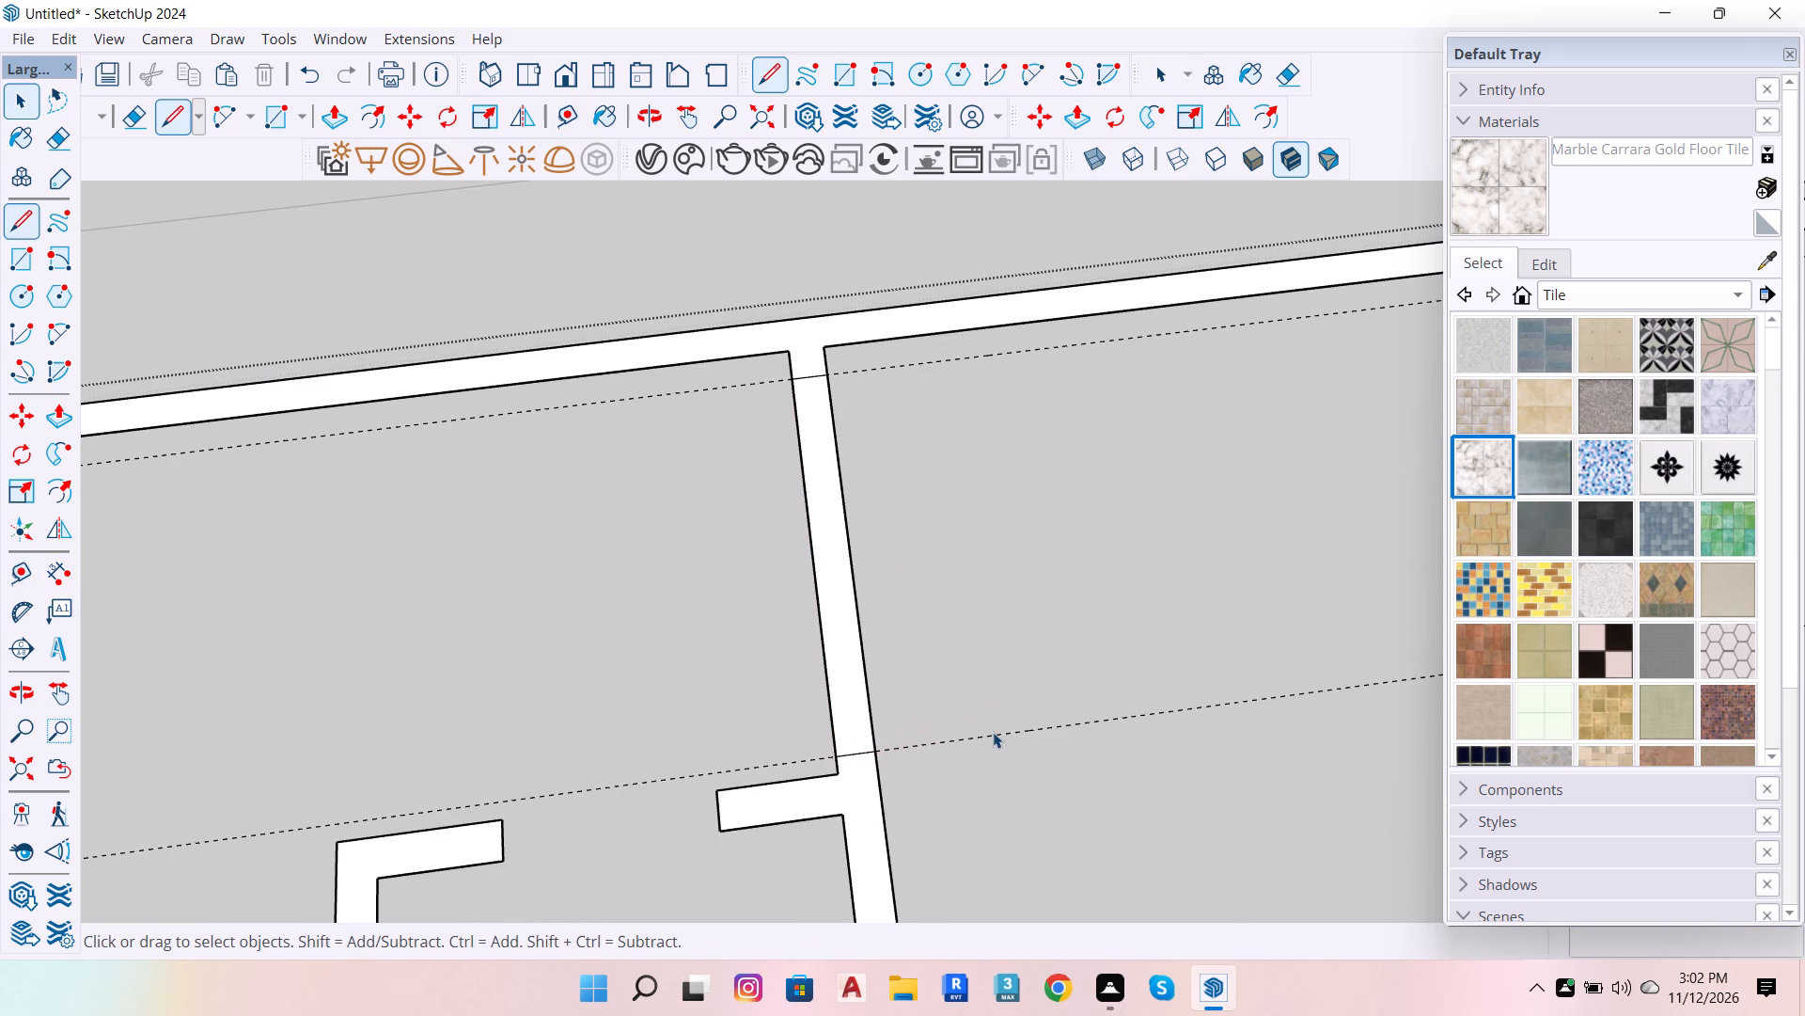
# Erase both guides and the partition edges between the two cross lines to open a 4' gap.
pyautogui.press('e')
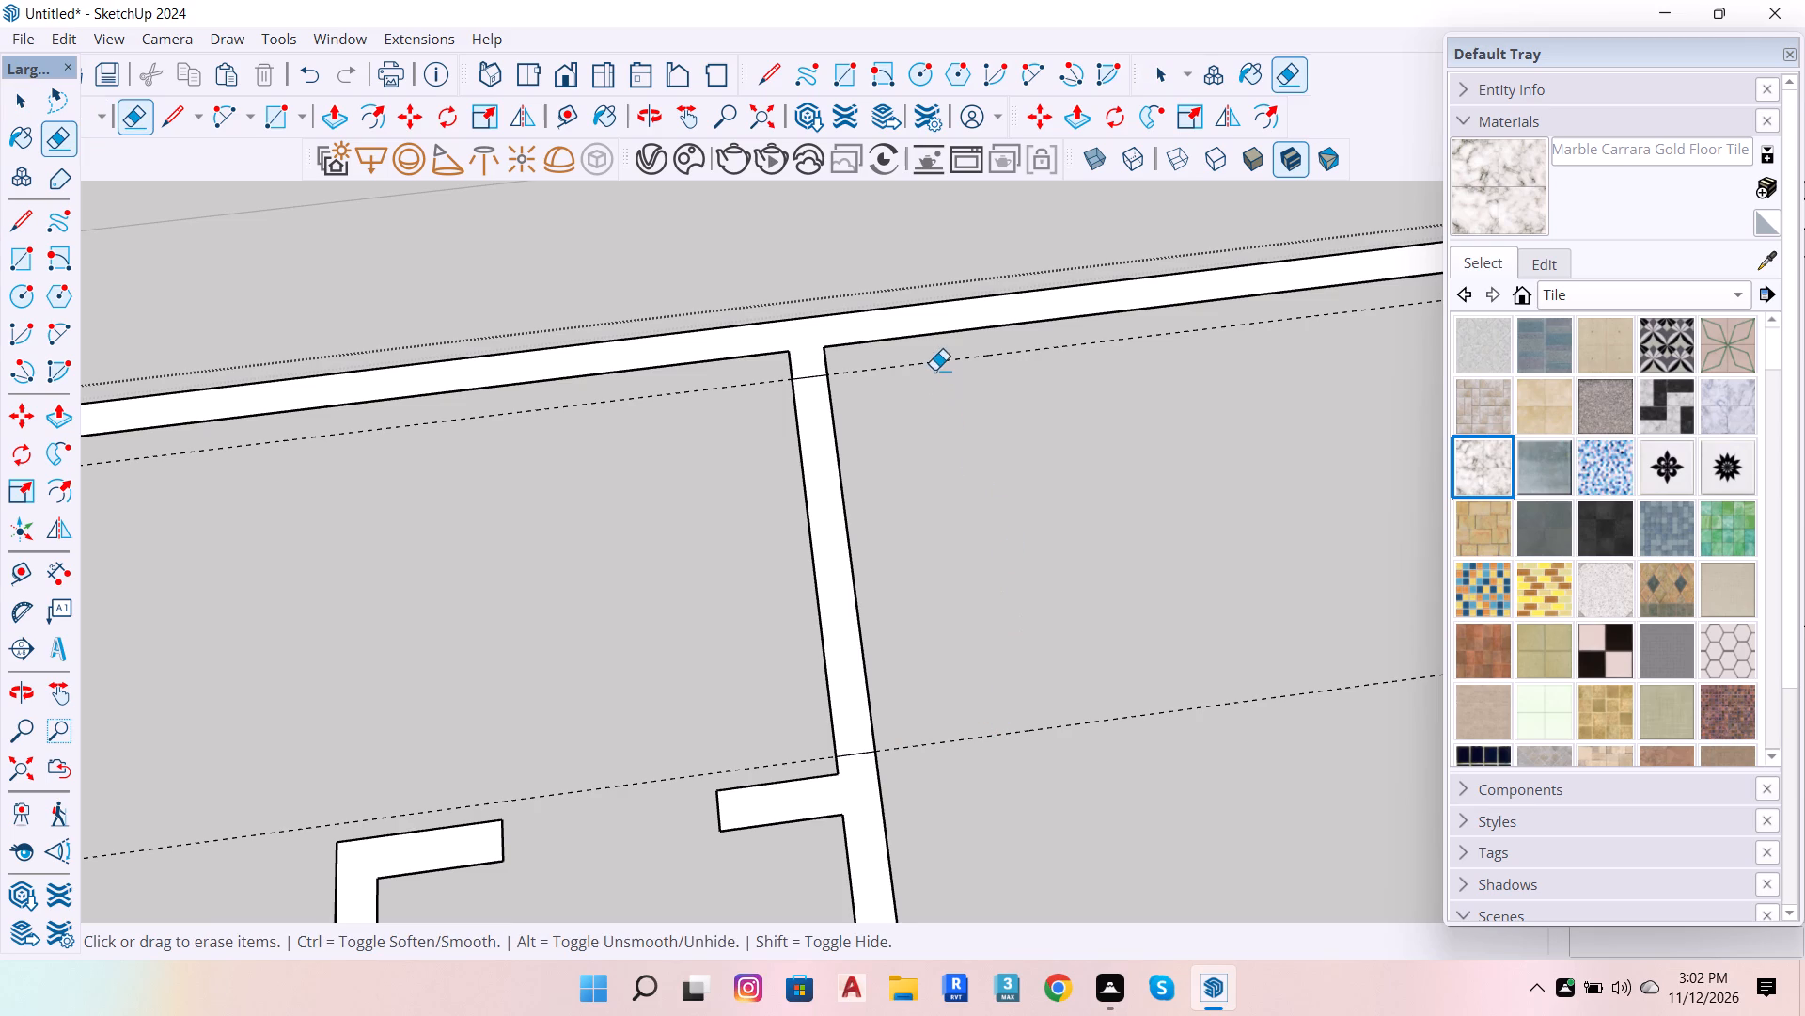
pyautogui.moveTo(935, 366); pyautogui.dragTo(935, 387)
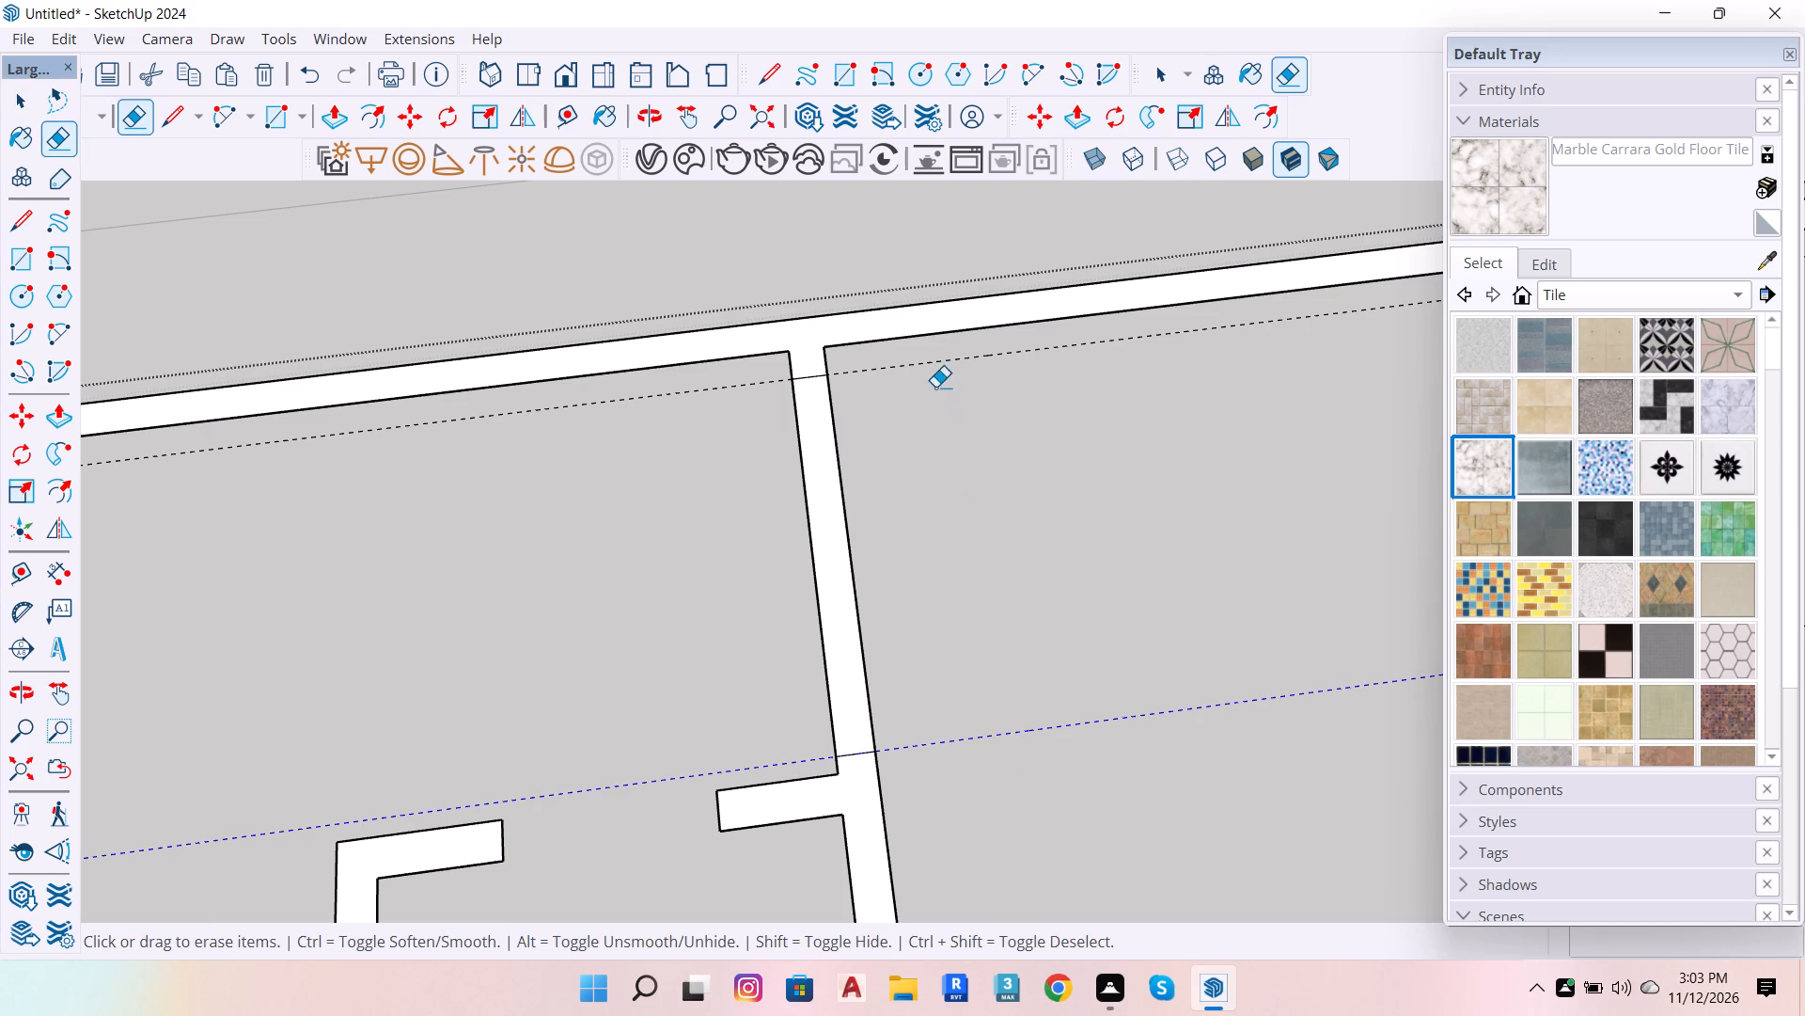
pyautogui.moveTo(935, 387); pyautogui.dragTo(934, 356)
pyautogui.moveTo(943, 409); pyautogui.dragTo(681, 561)
pyautogui.scroll(-8, 787, 575)
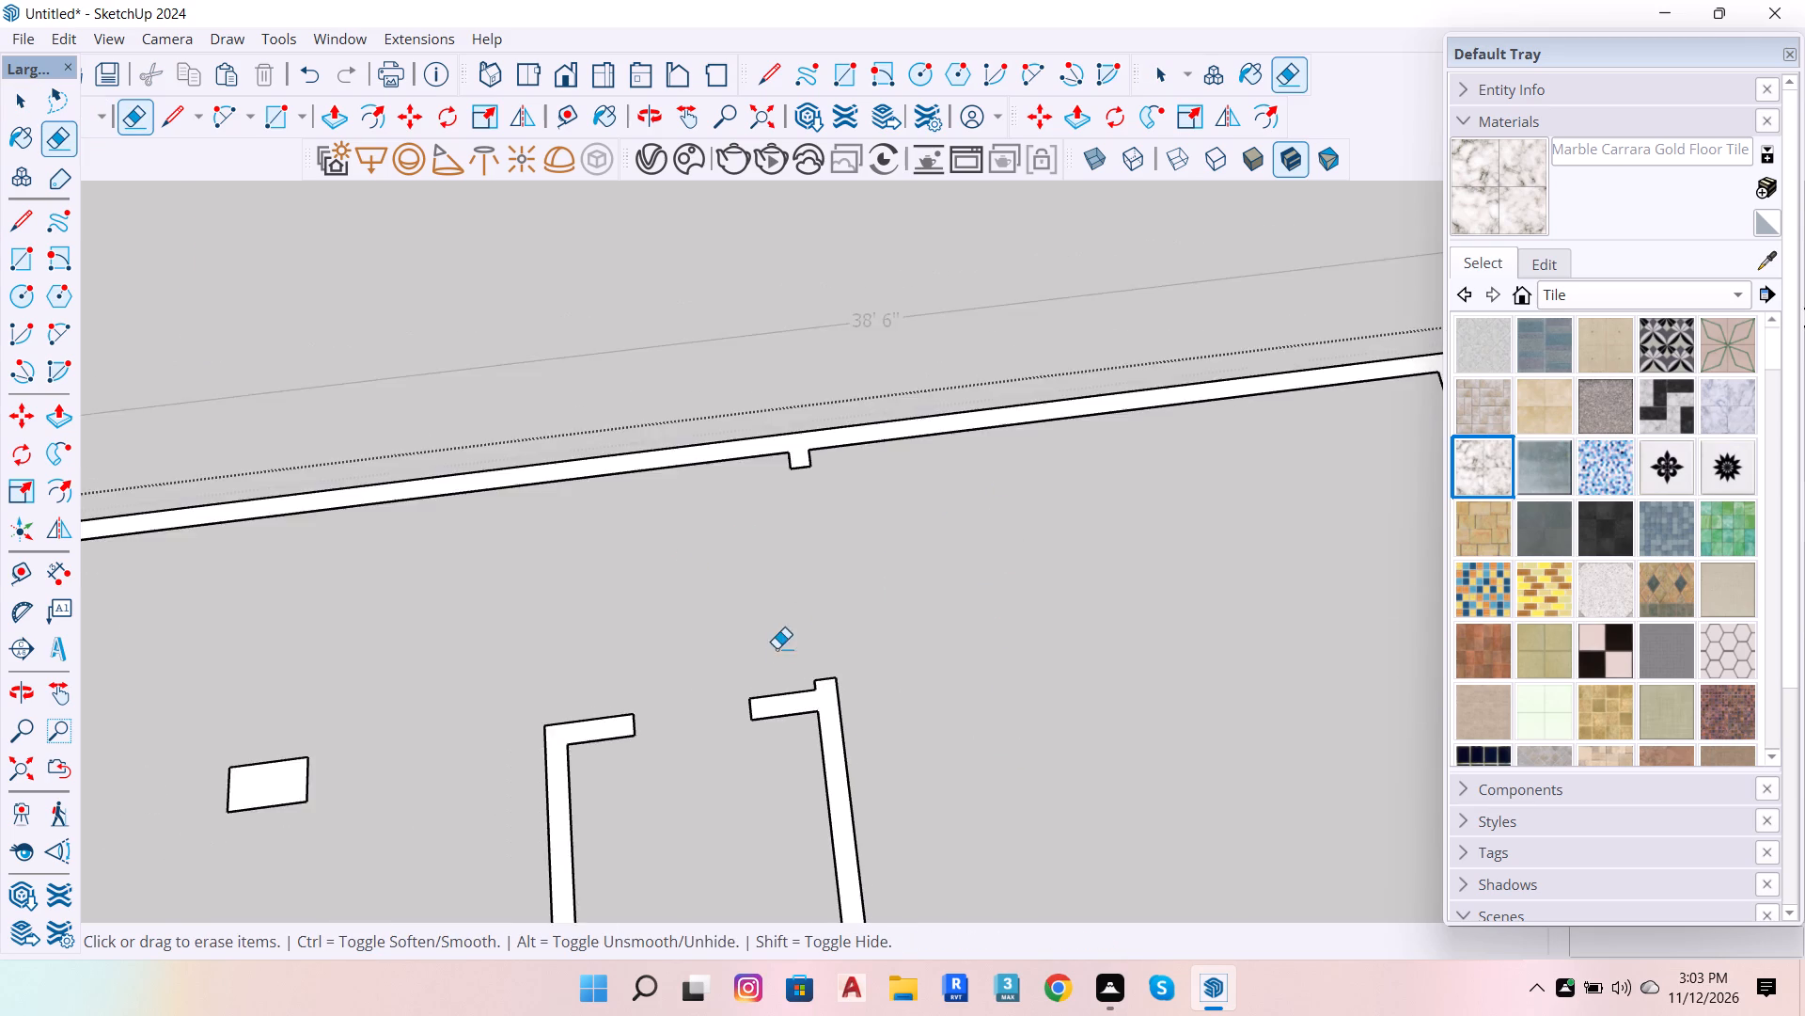
pyautogui.scroll(-10, 777, 648)
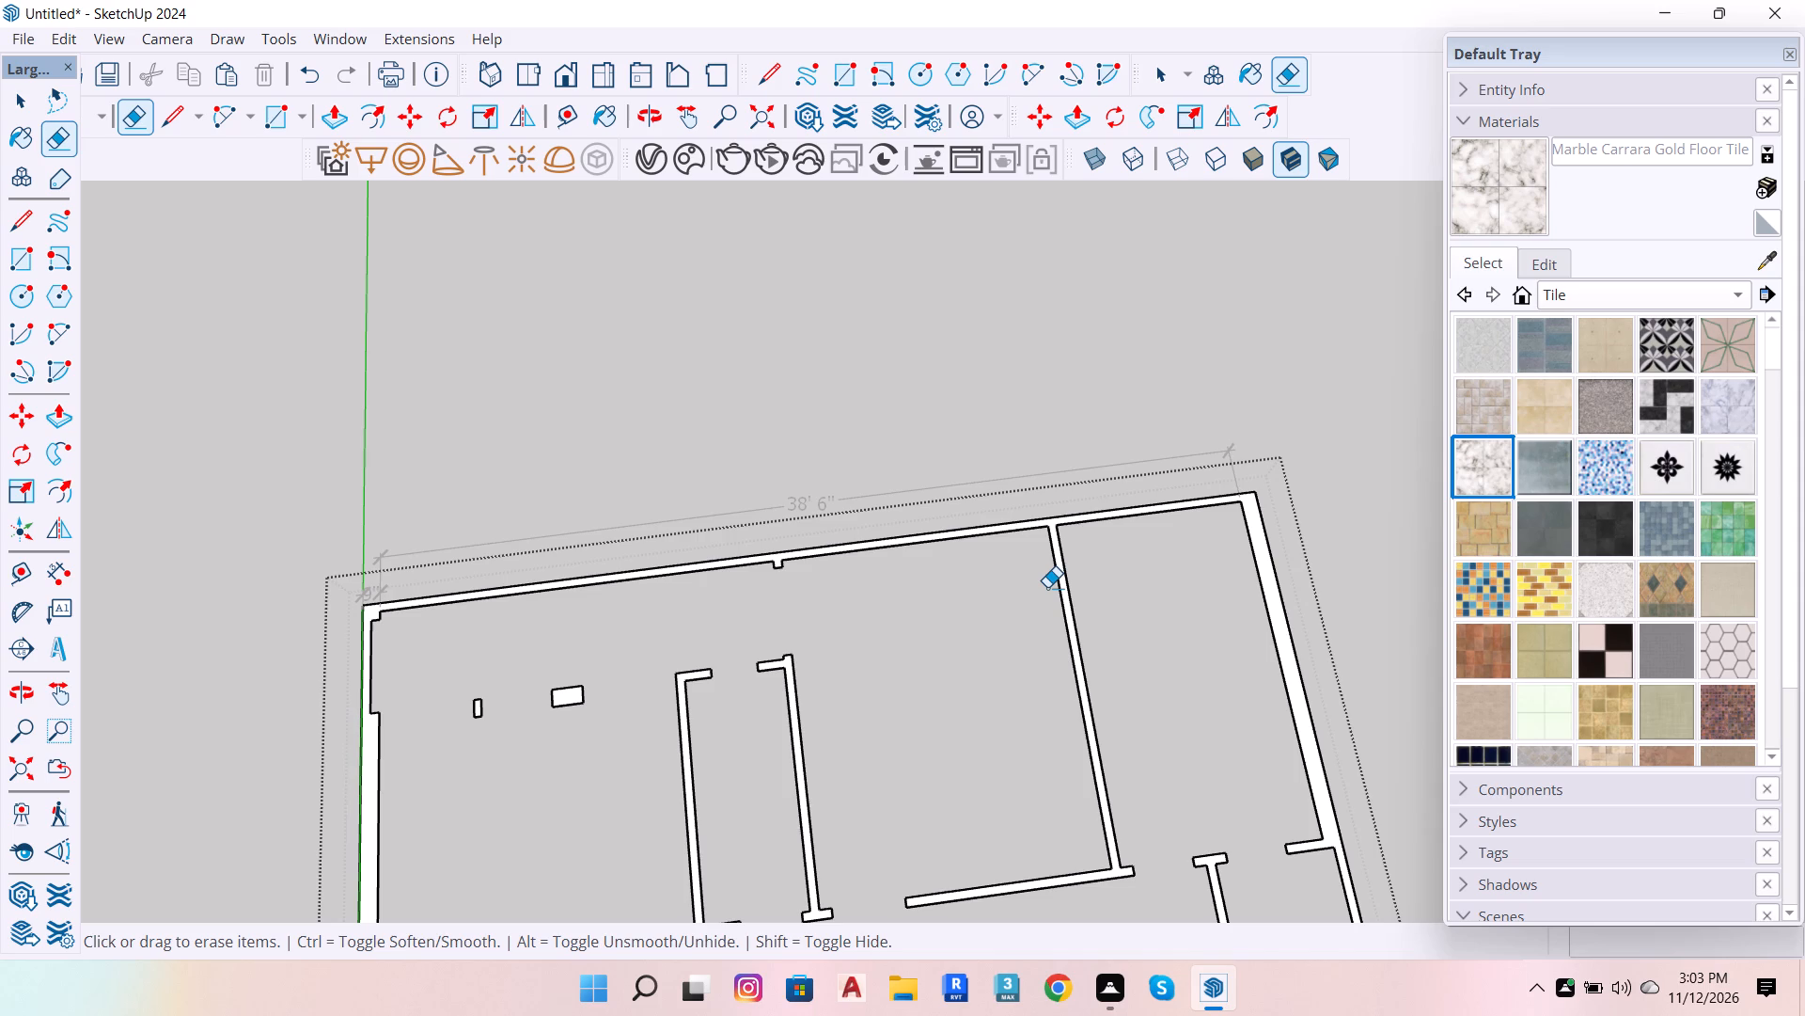
pyautogui.press('space')
# Place guides 3' inward from the side wall's inner face at the front corner room, and 4' beyond that.
pyautogui.scroll(-3, 1058, 558)
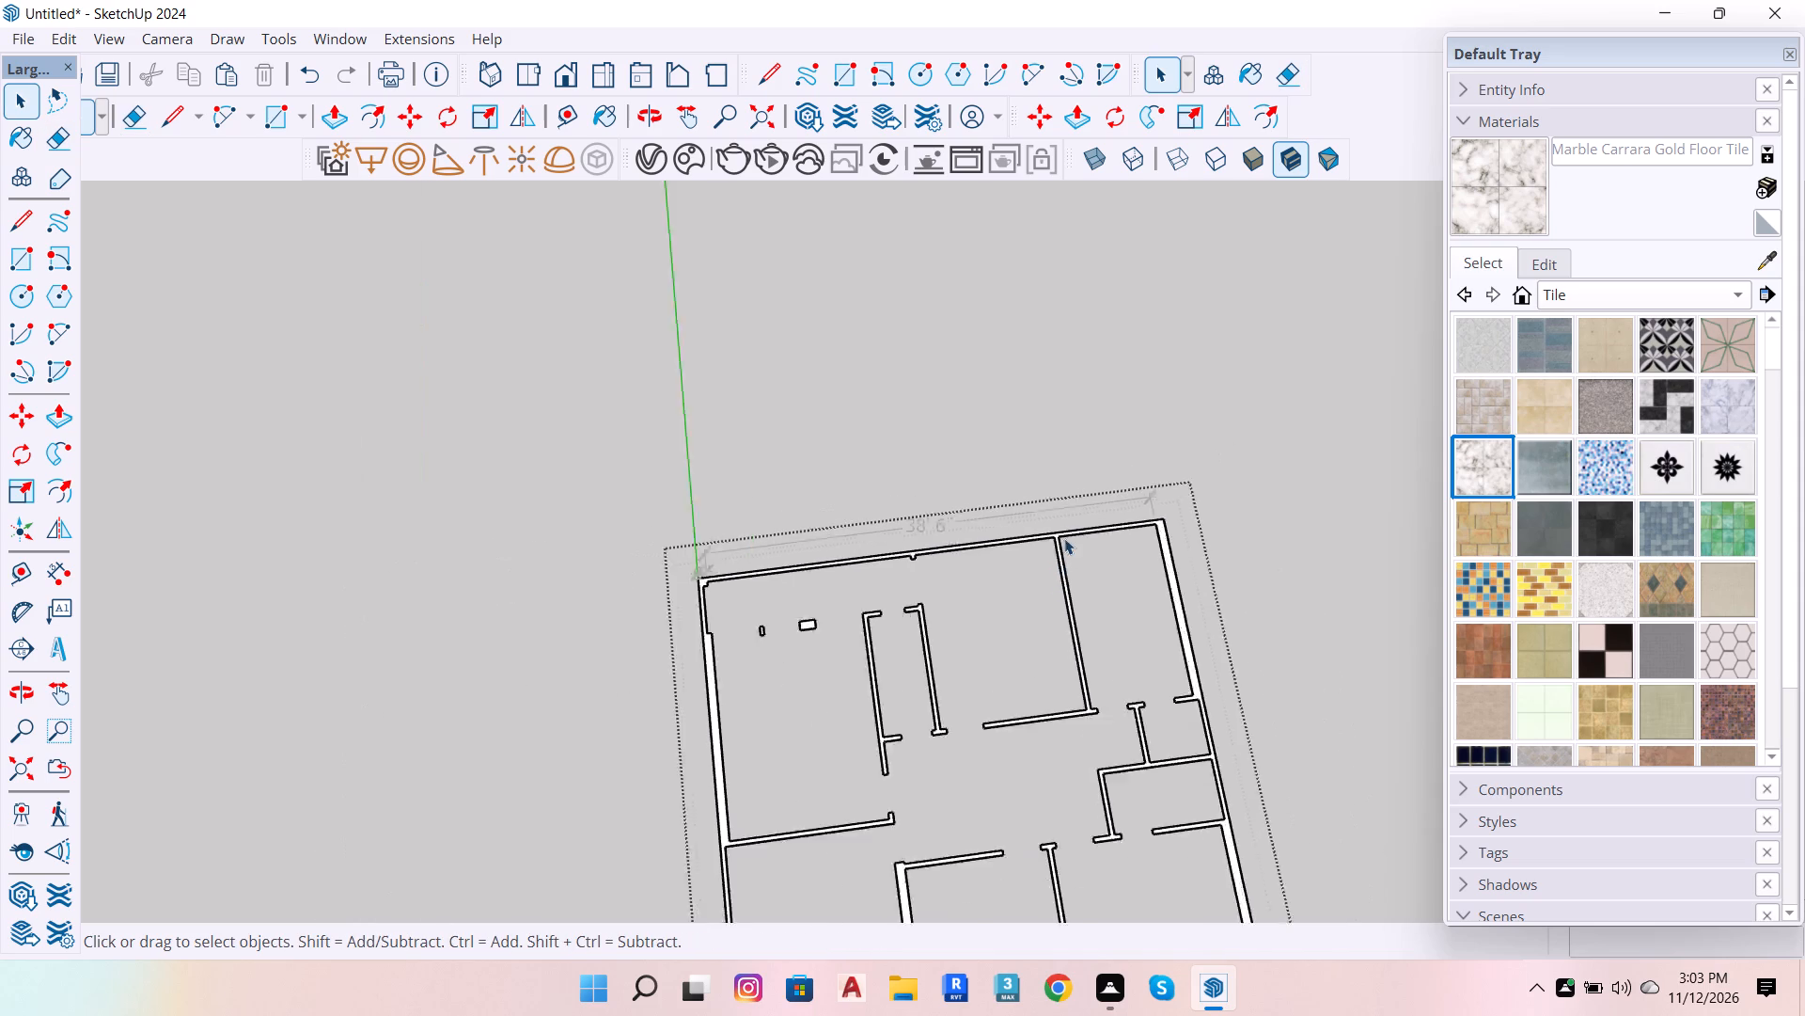
pyautogui.scroll(-12, 1064, 538)
pyautogui.scroll(7, 1116, 774)
pyautogui.scroll(16, 1144, 639)
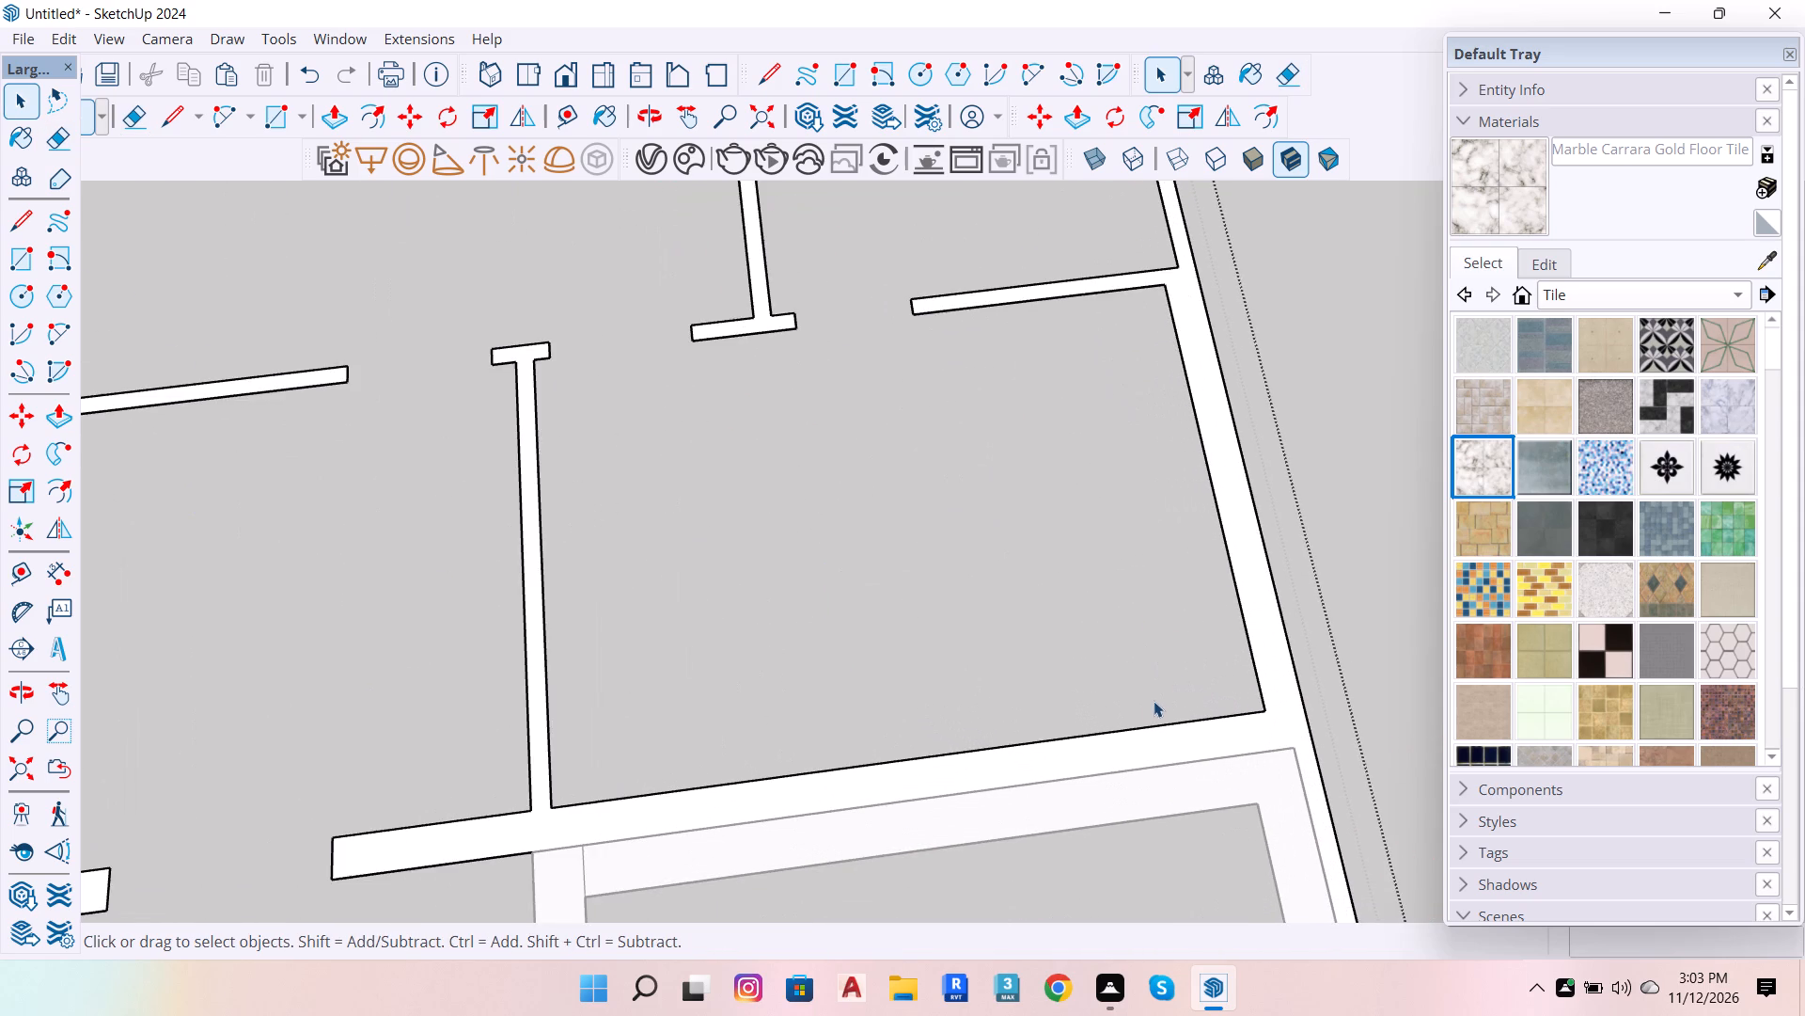
pyautogui.scroll(-1, 1145, 715)
pyautogui.press('t')
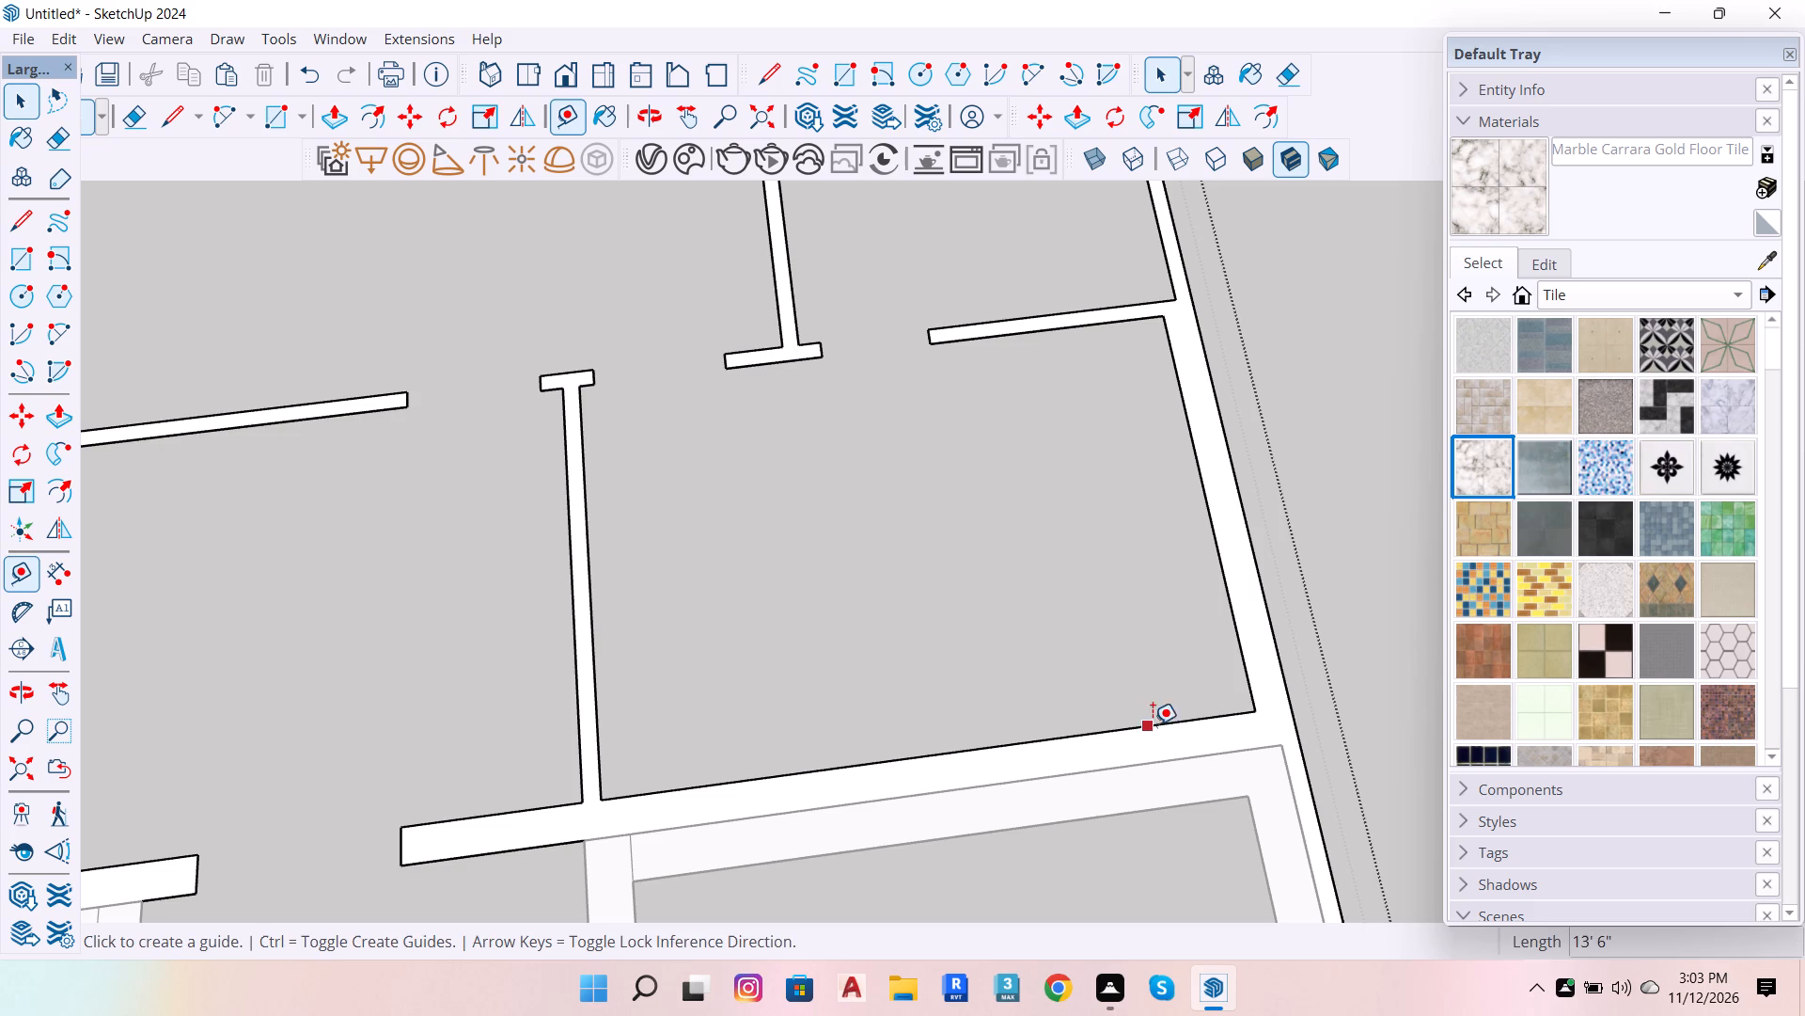
pyautogui.click(1248, 680)
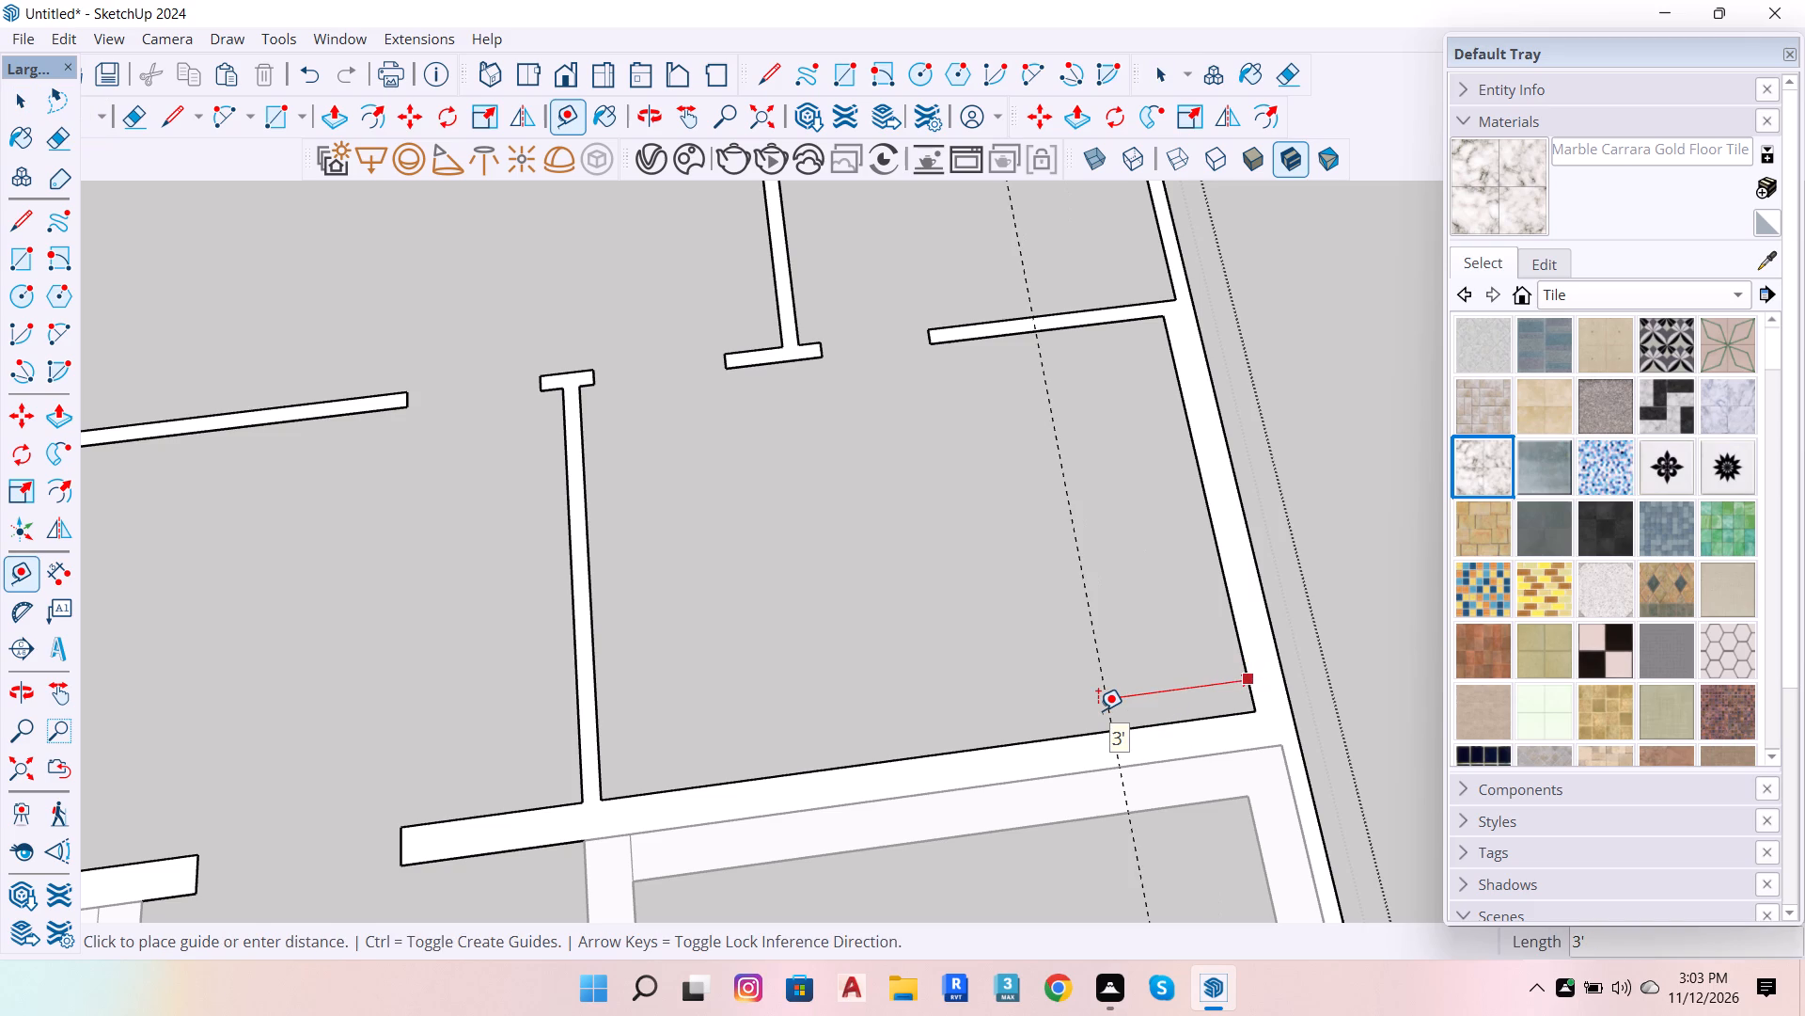
pyautogui.click(1098, 710)
pyautogui.click(1107, 701)
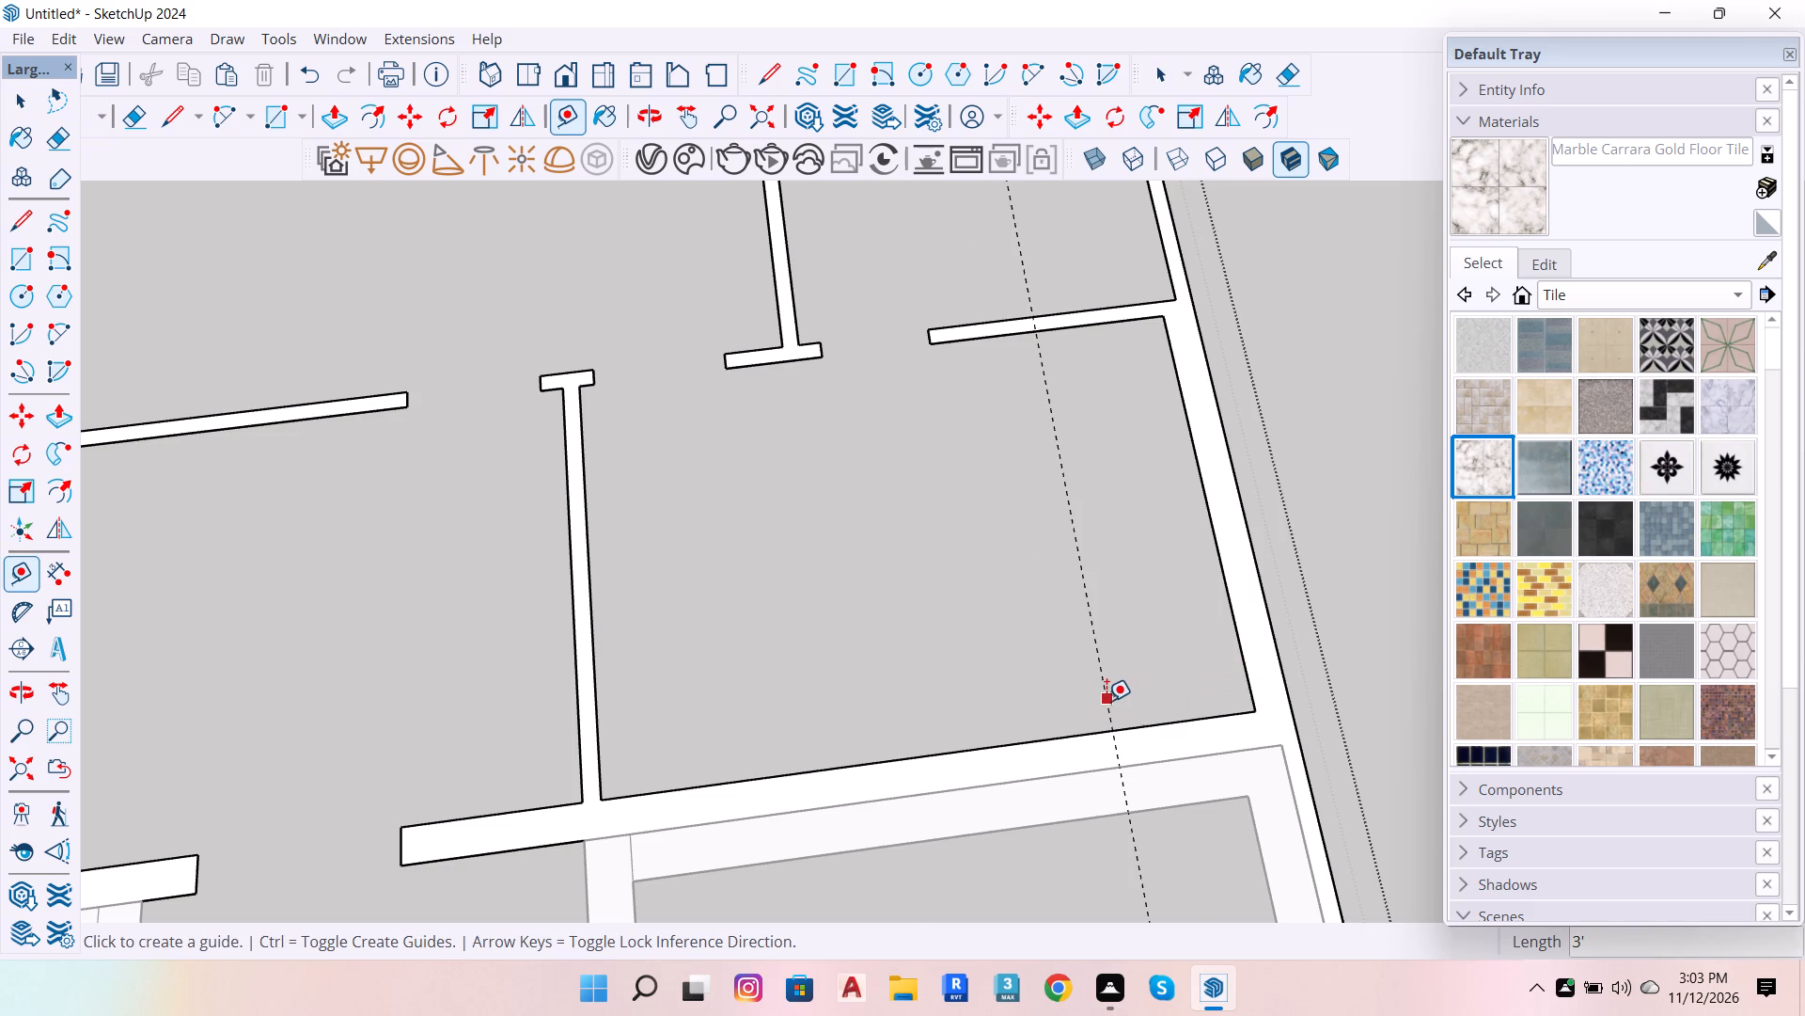
pyautogui.write("4'")
pyautogui.press('Return')
pyautogui.press('space')
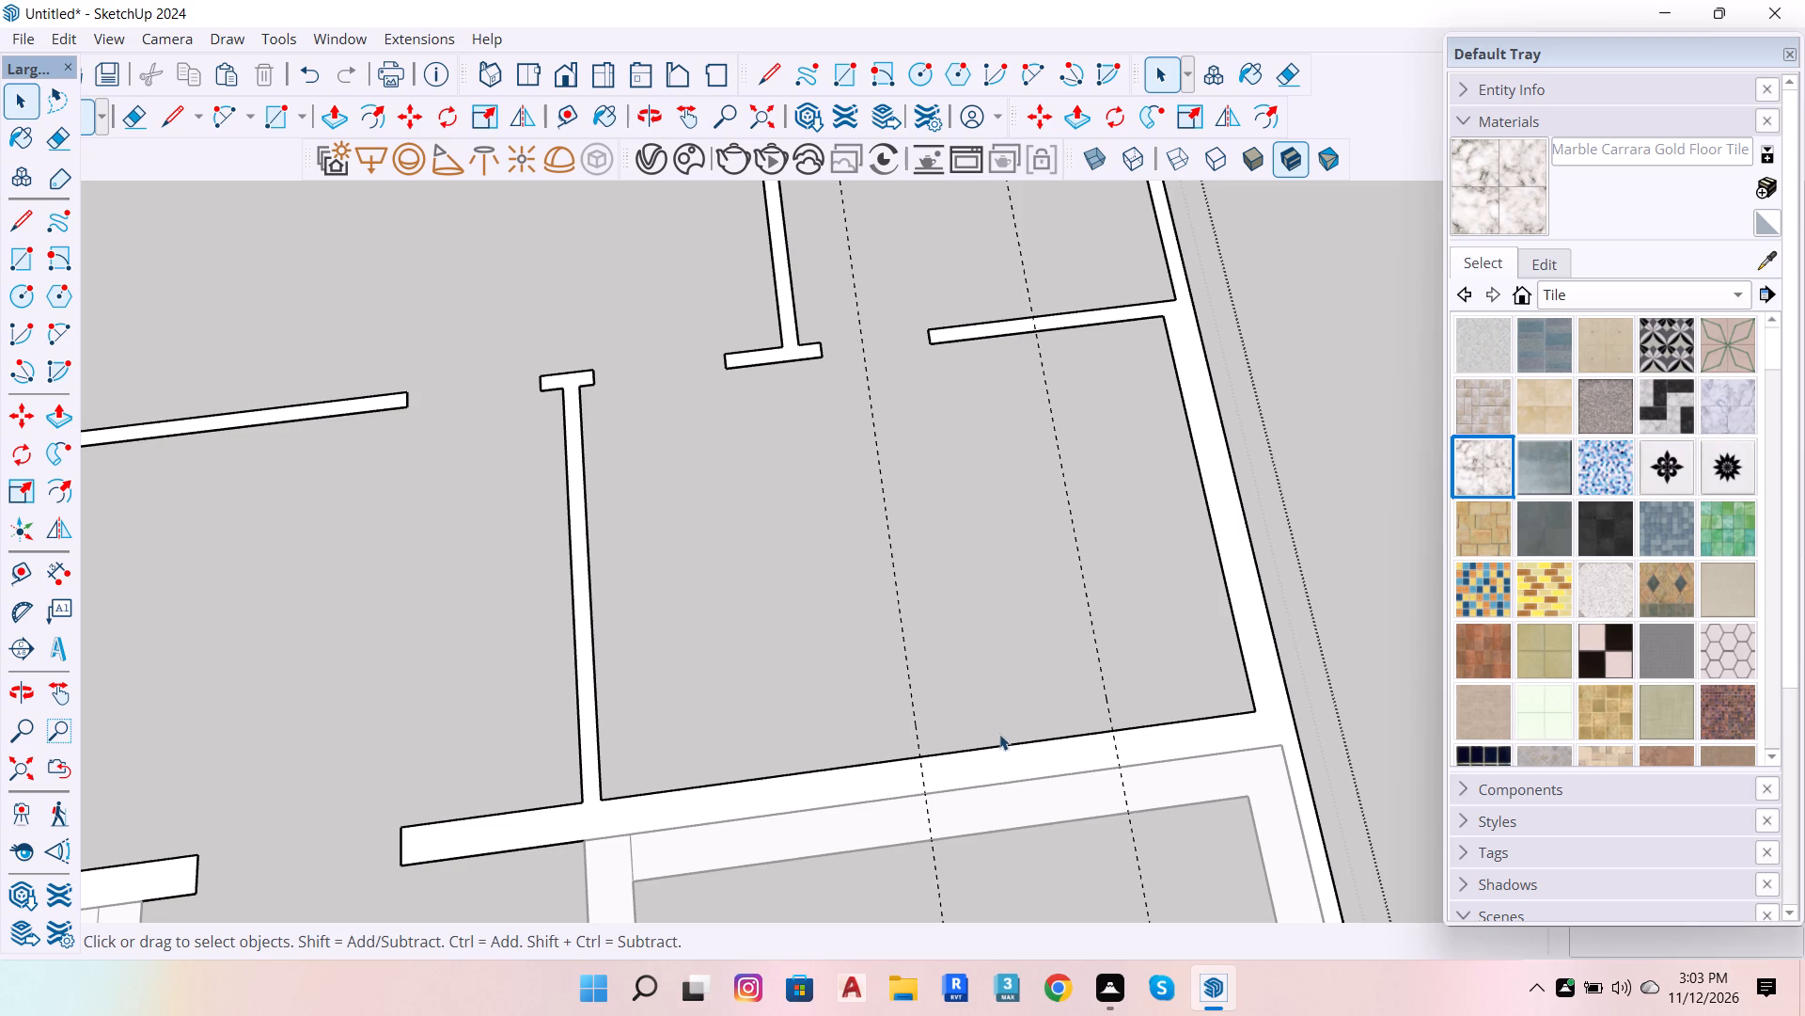
# Draw two lines across the front wall's thickness along the two guides.
pyautogui.press('l')
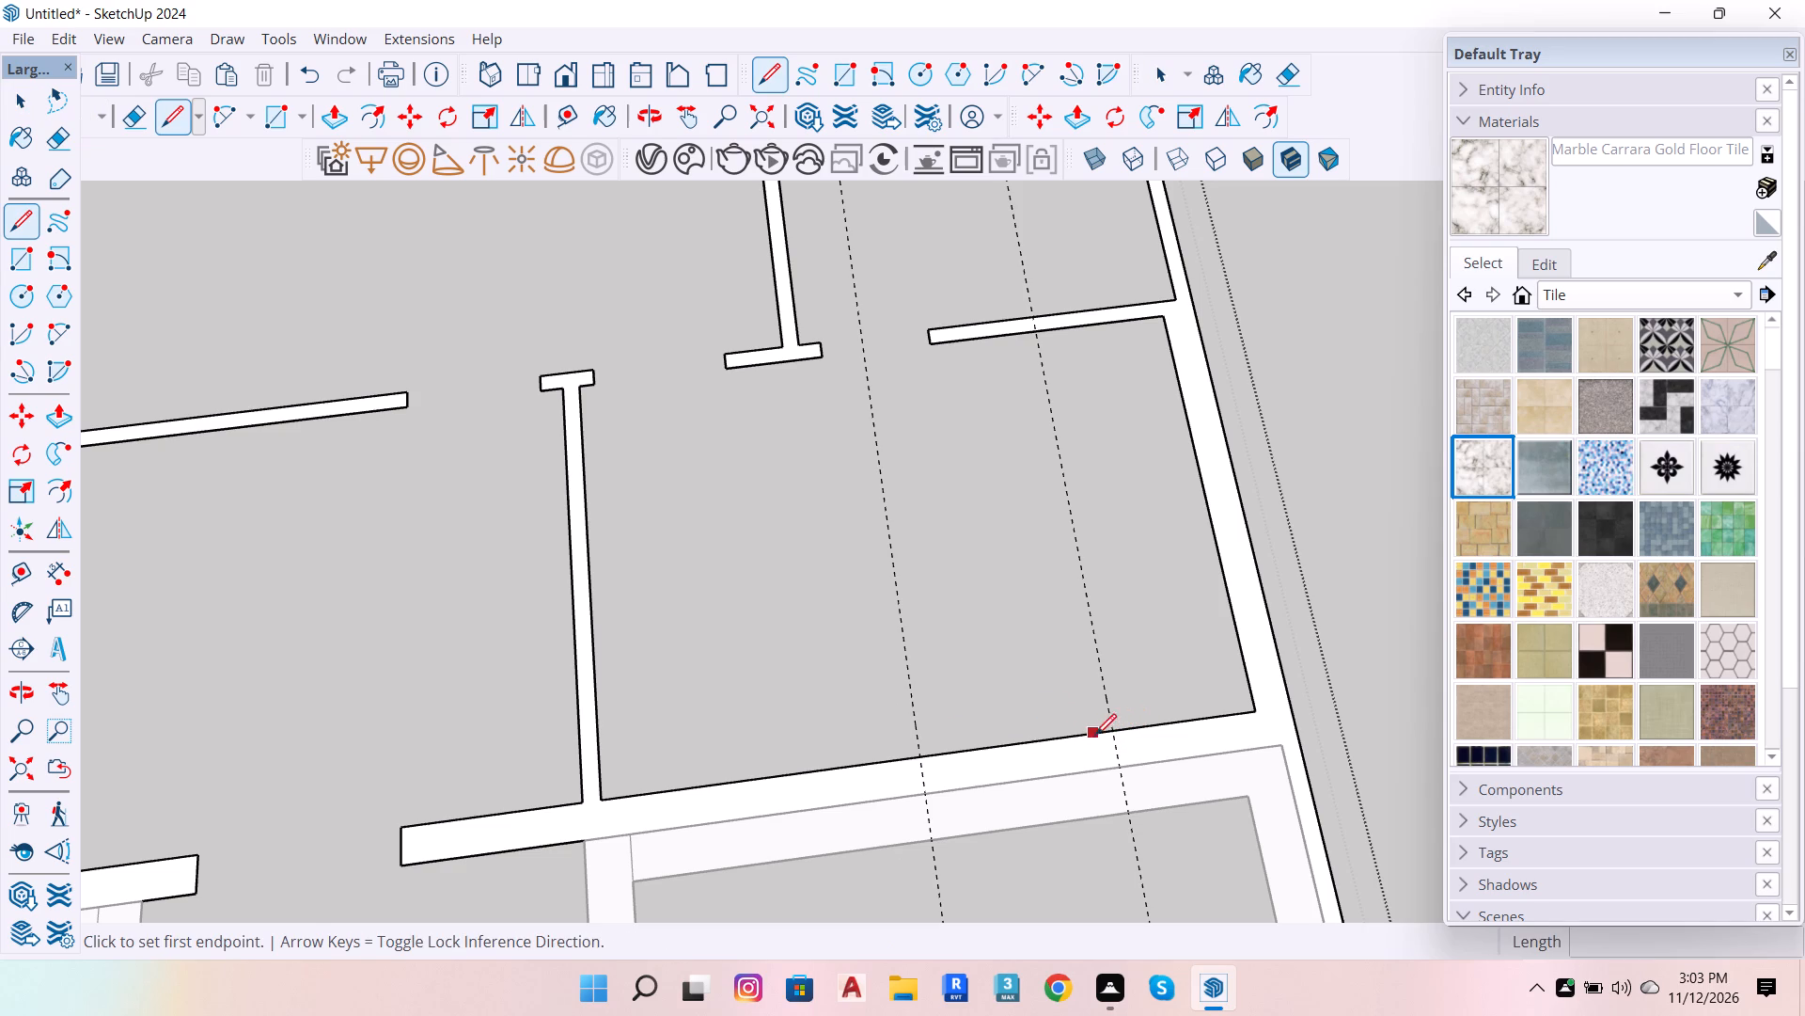
pyautogui.click(1109, 738)
pyautogui.click(1116, 765)
pyautogui.click(918, 756)
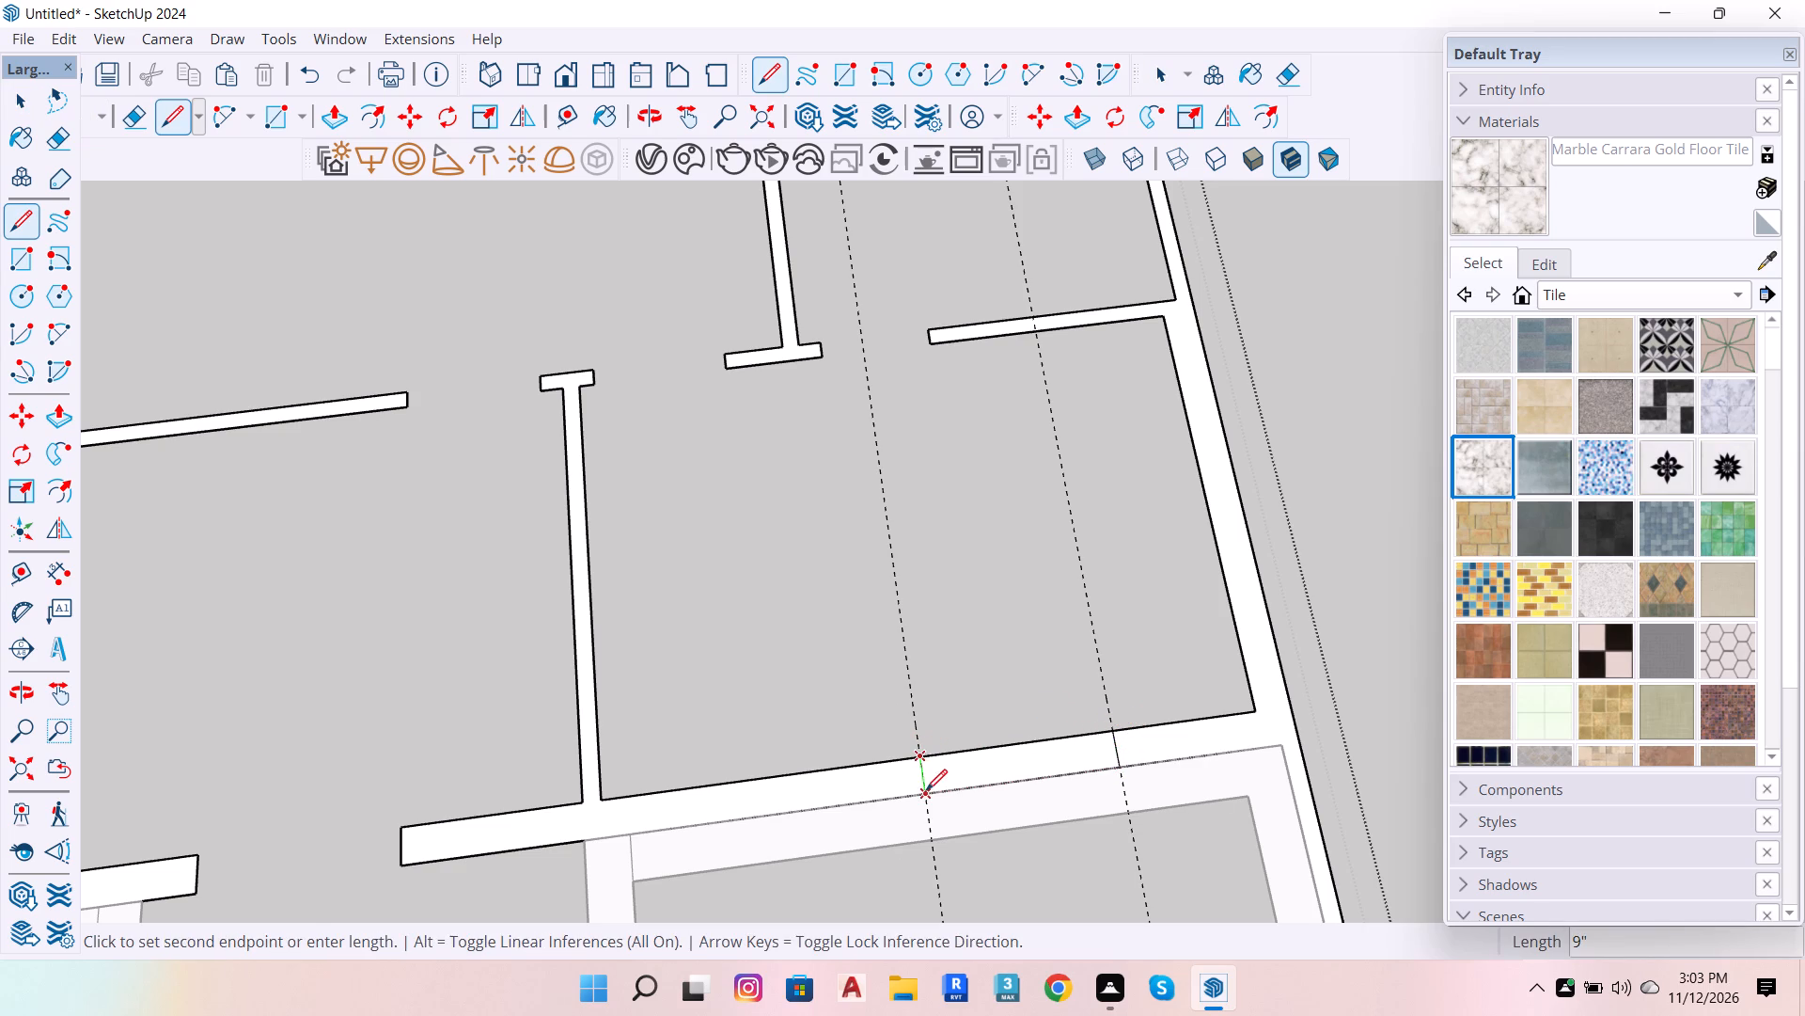
pyautogui.click(926, 790)
pyautogui.press('space')
# Erase the front wall edges between the two cross lines and both guides, leaving a 4' opening.
pyautogui.press('e')
pyautogui.moveTo(1028, 725); pyautogui.dragTo(1028, 757)
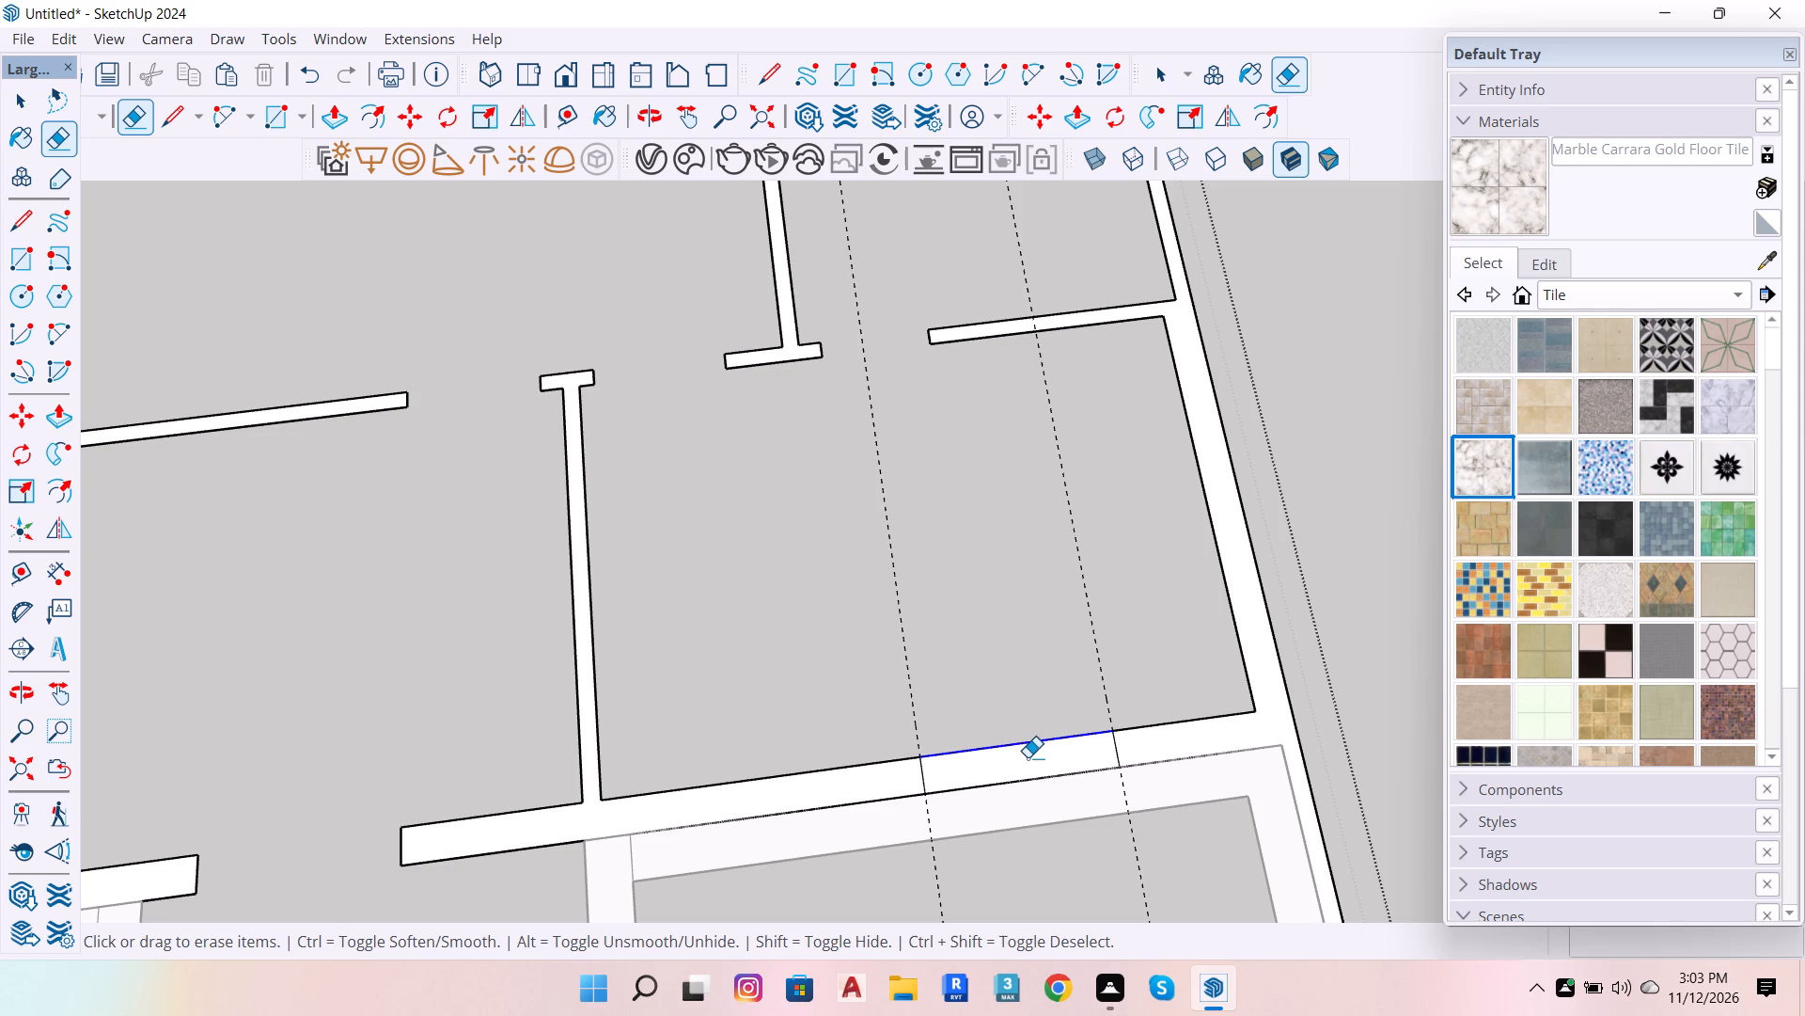
pyautogui.moveTo(1028, 757); pyautogui.dragTo(1031, 781)
pyautogui.scroll(-6, 1026, 711)
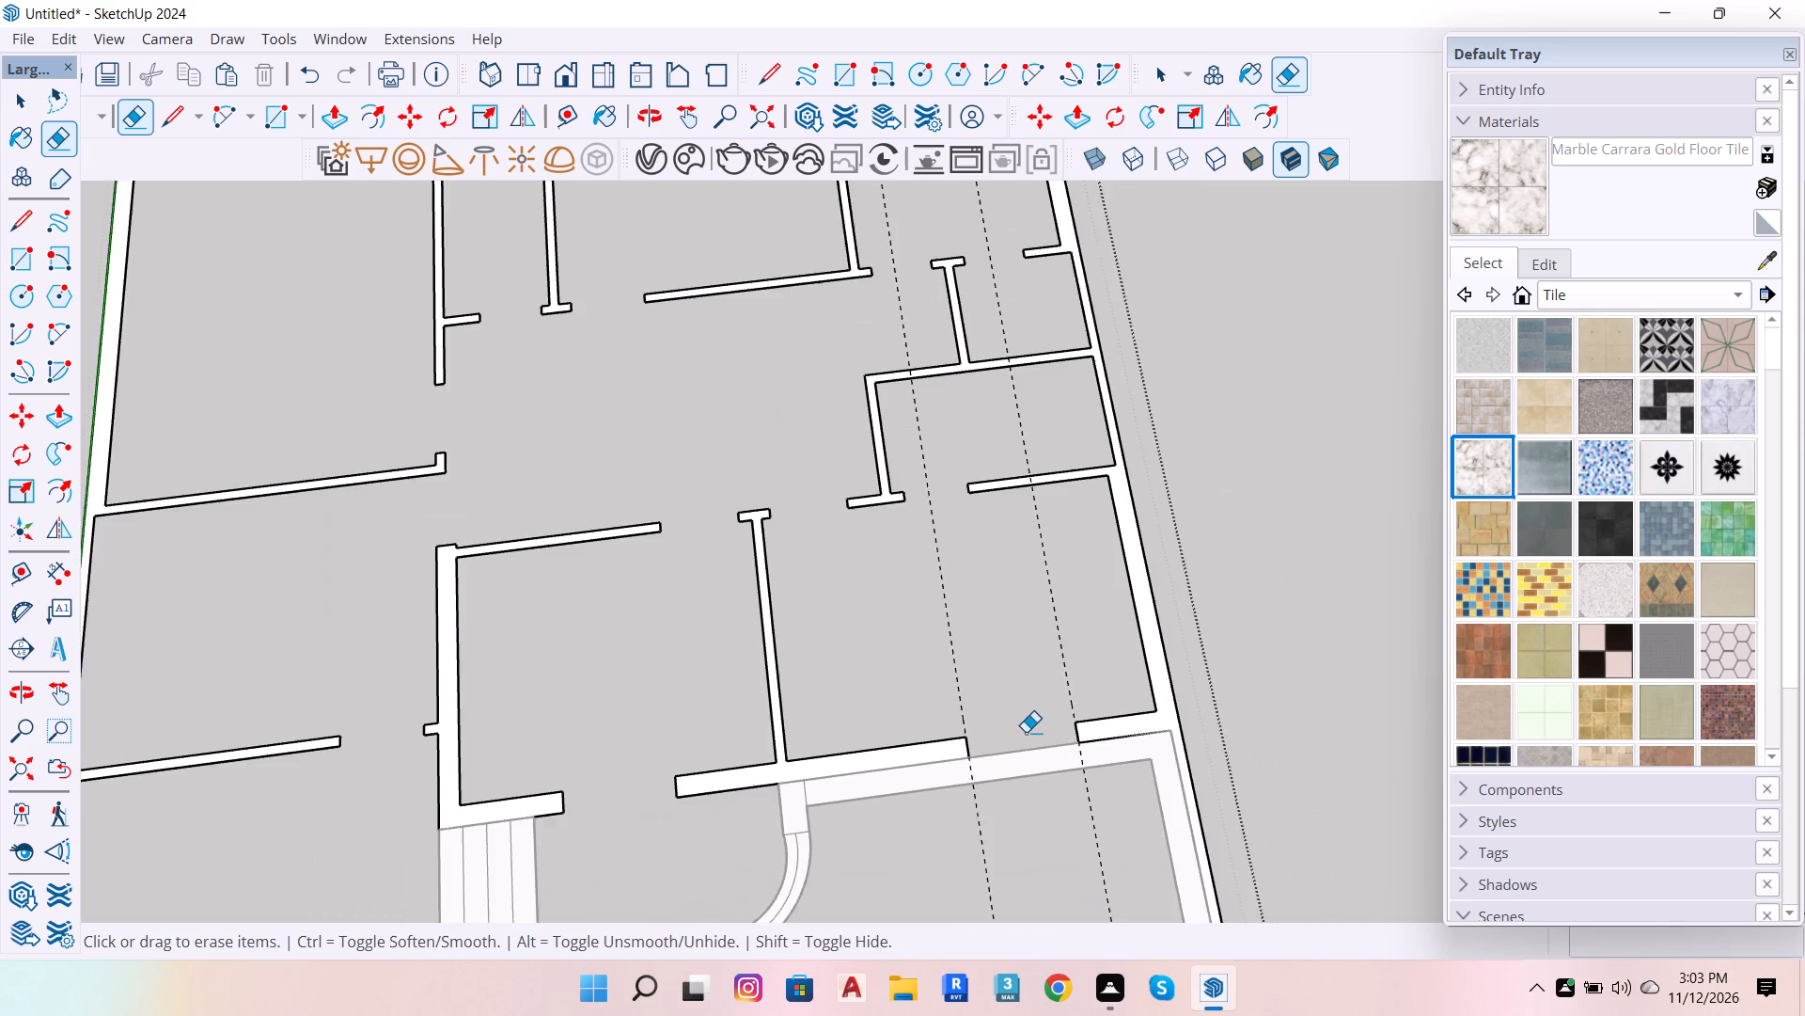
pyautogui.scroll(3, 1026, 732)
pyautogui.moveTo(1077, 648); pyautogui.dragTo(867, 692)
pyautogui.scroll(-6, 1081, 660)
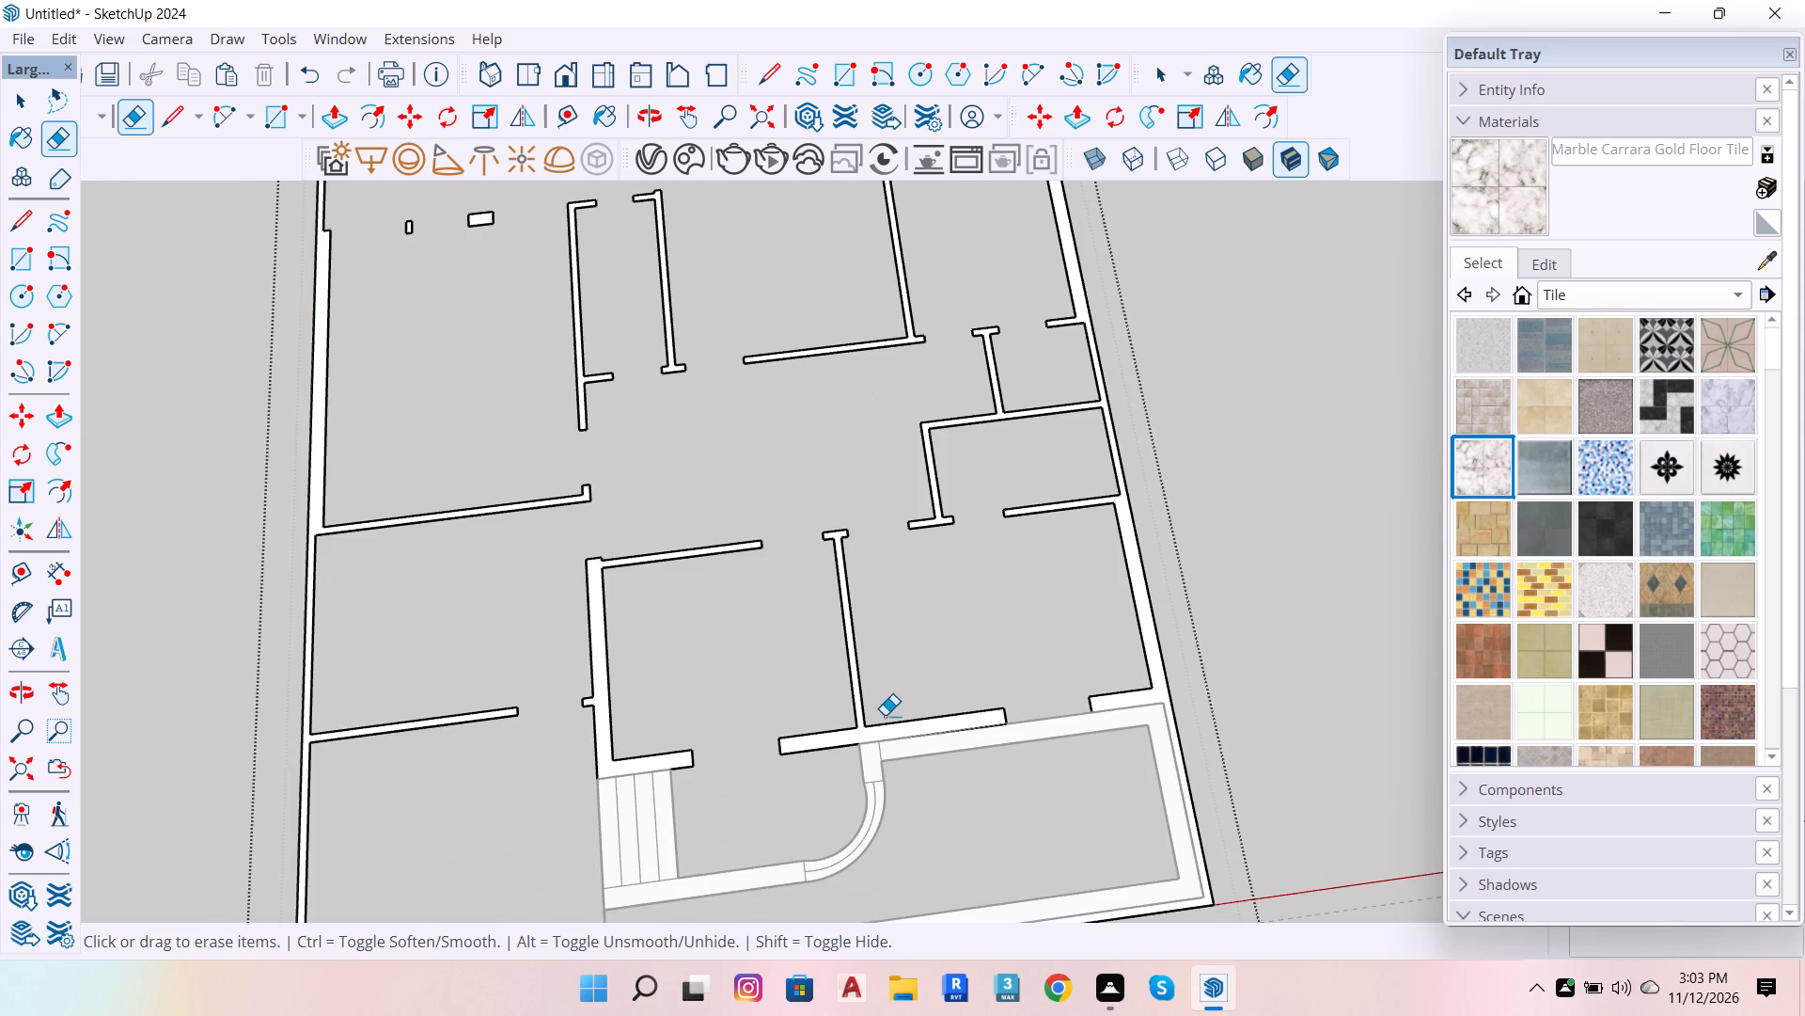
pyautogui.press('space')
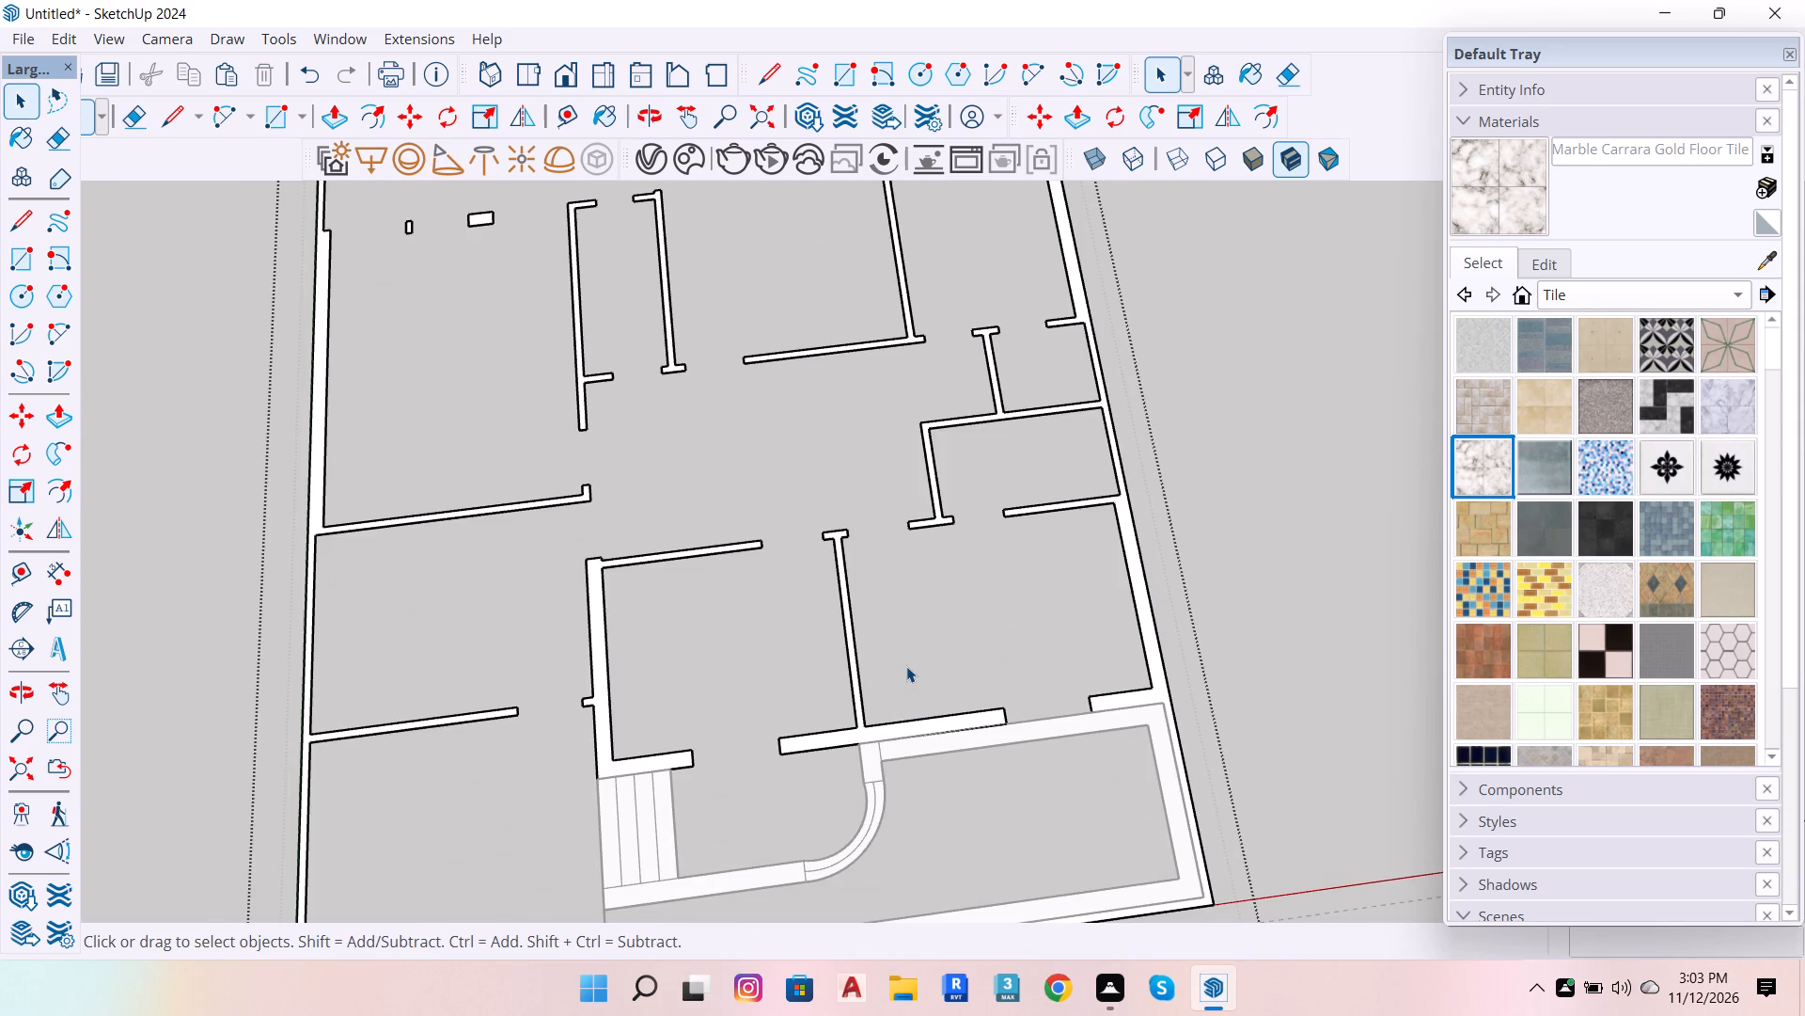
# Place a guide 6" in from the free end of the short front wall beside the entrance steps.
pyautogui.scroll(13, 678, 809)
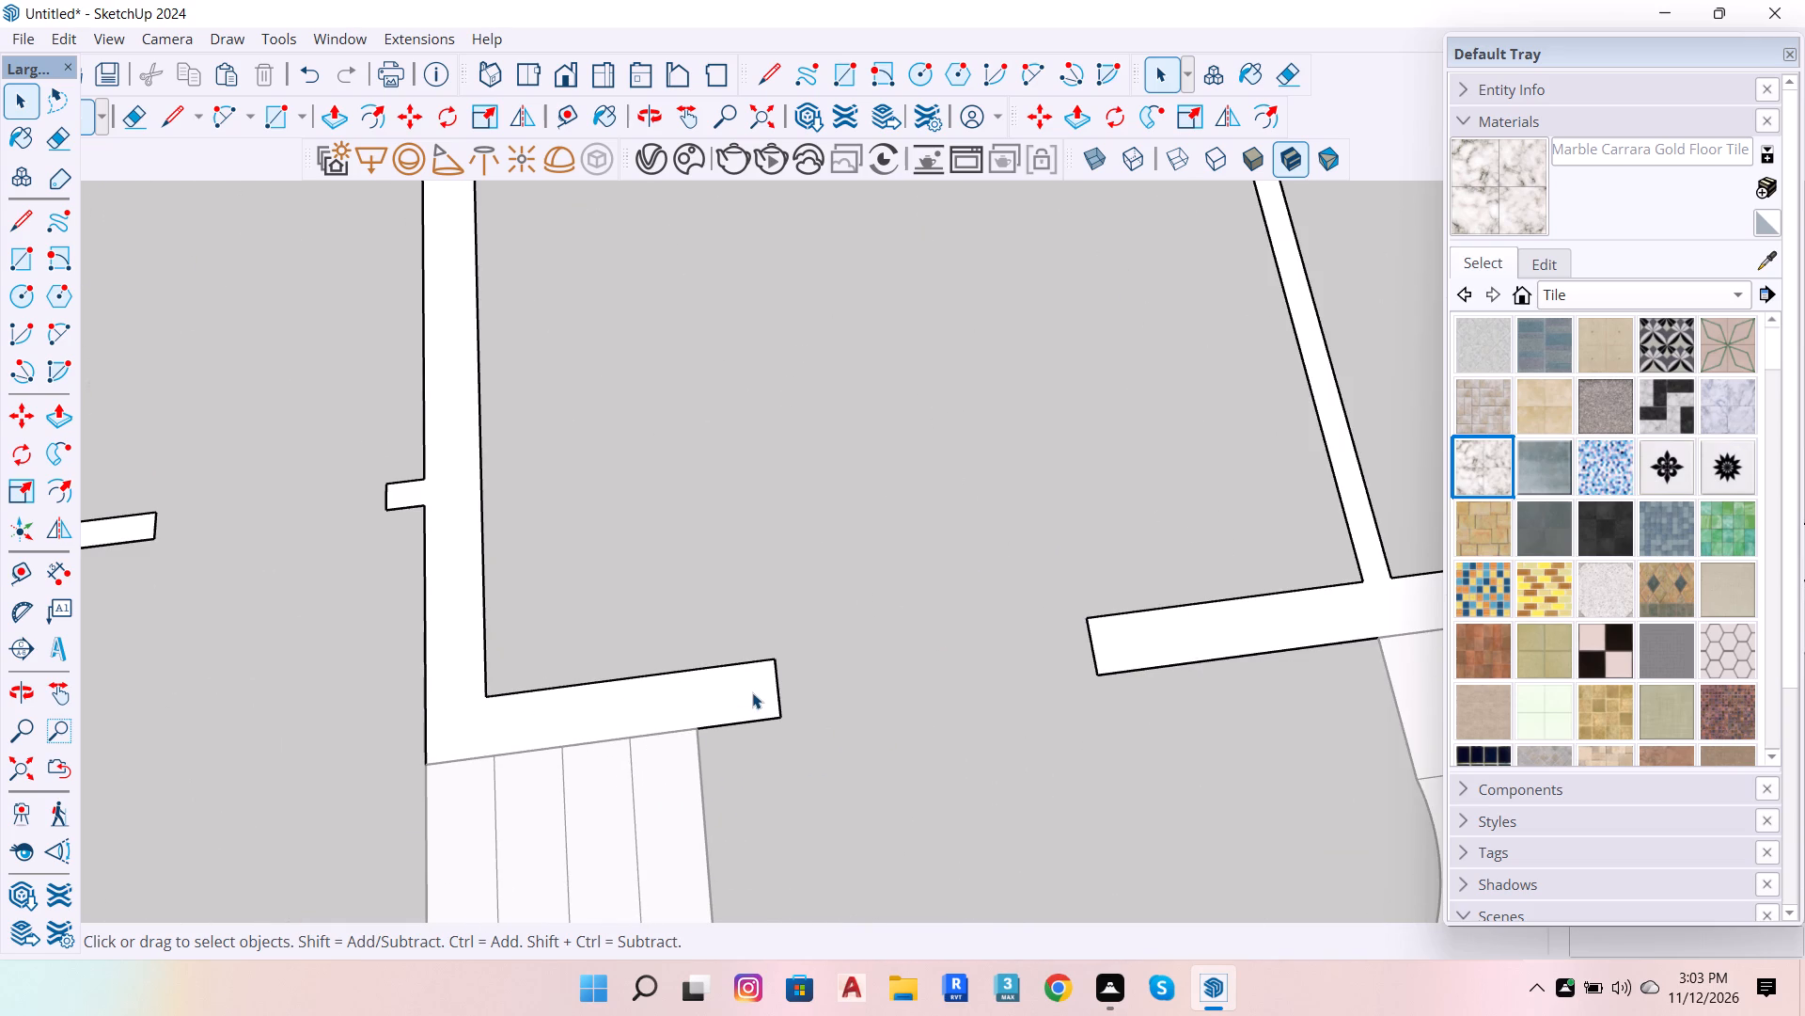
pyautogui.press('t')
pyautogui.click(780, 694)
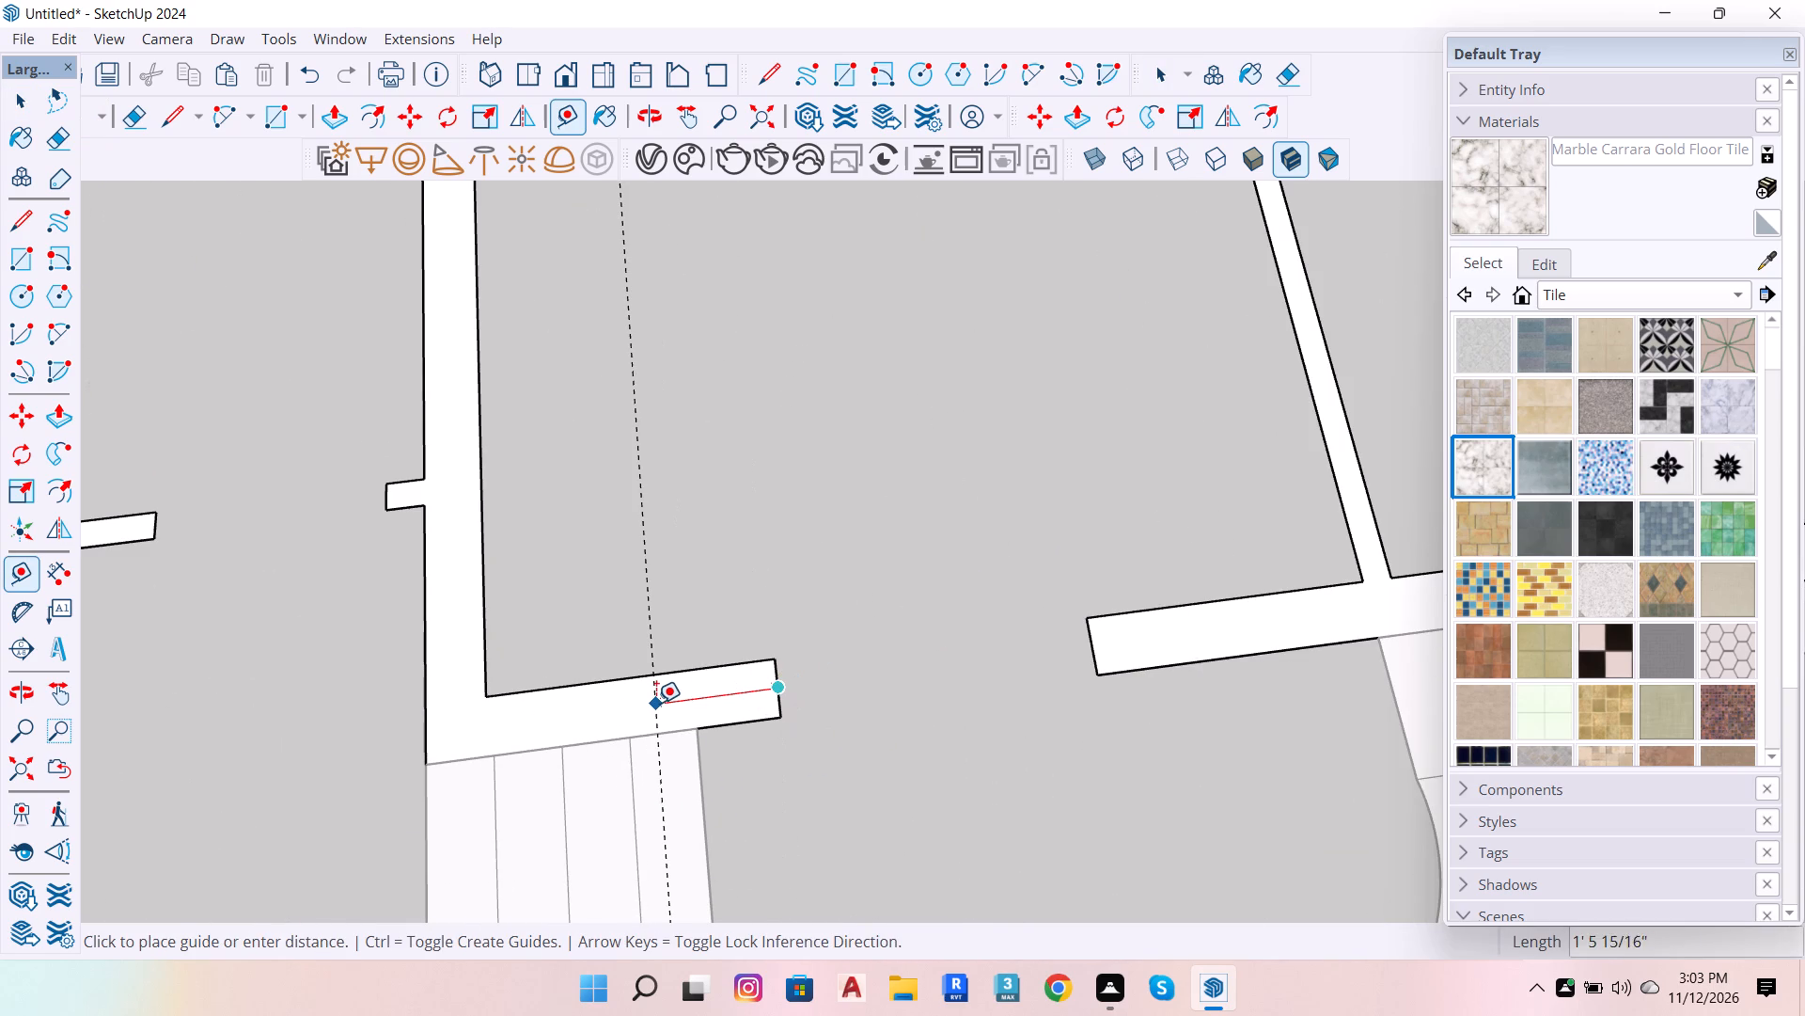
pyautogui.press('6')
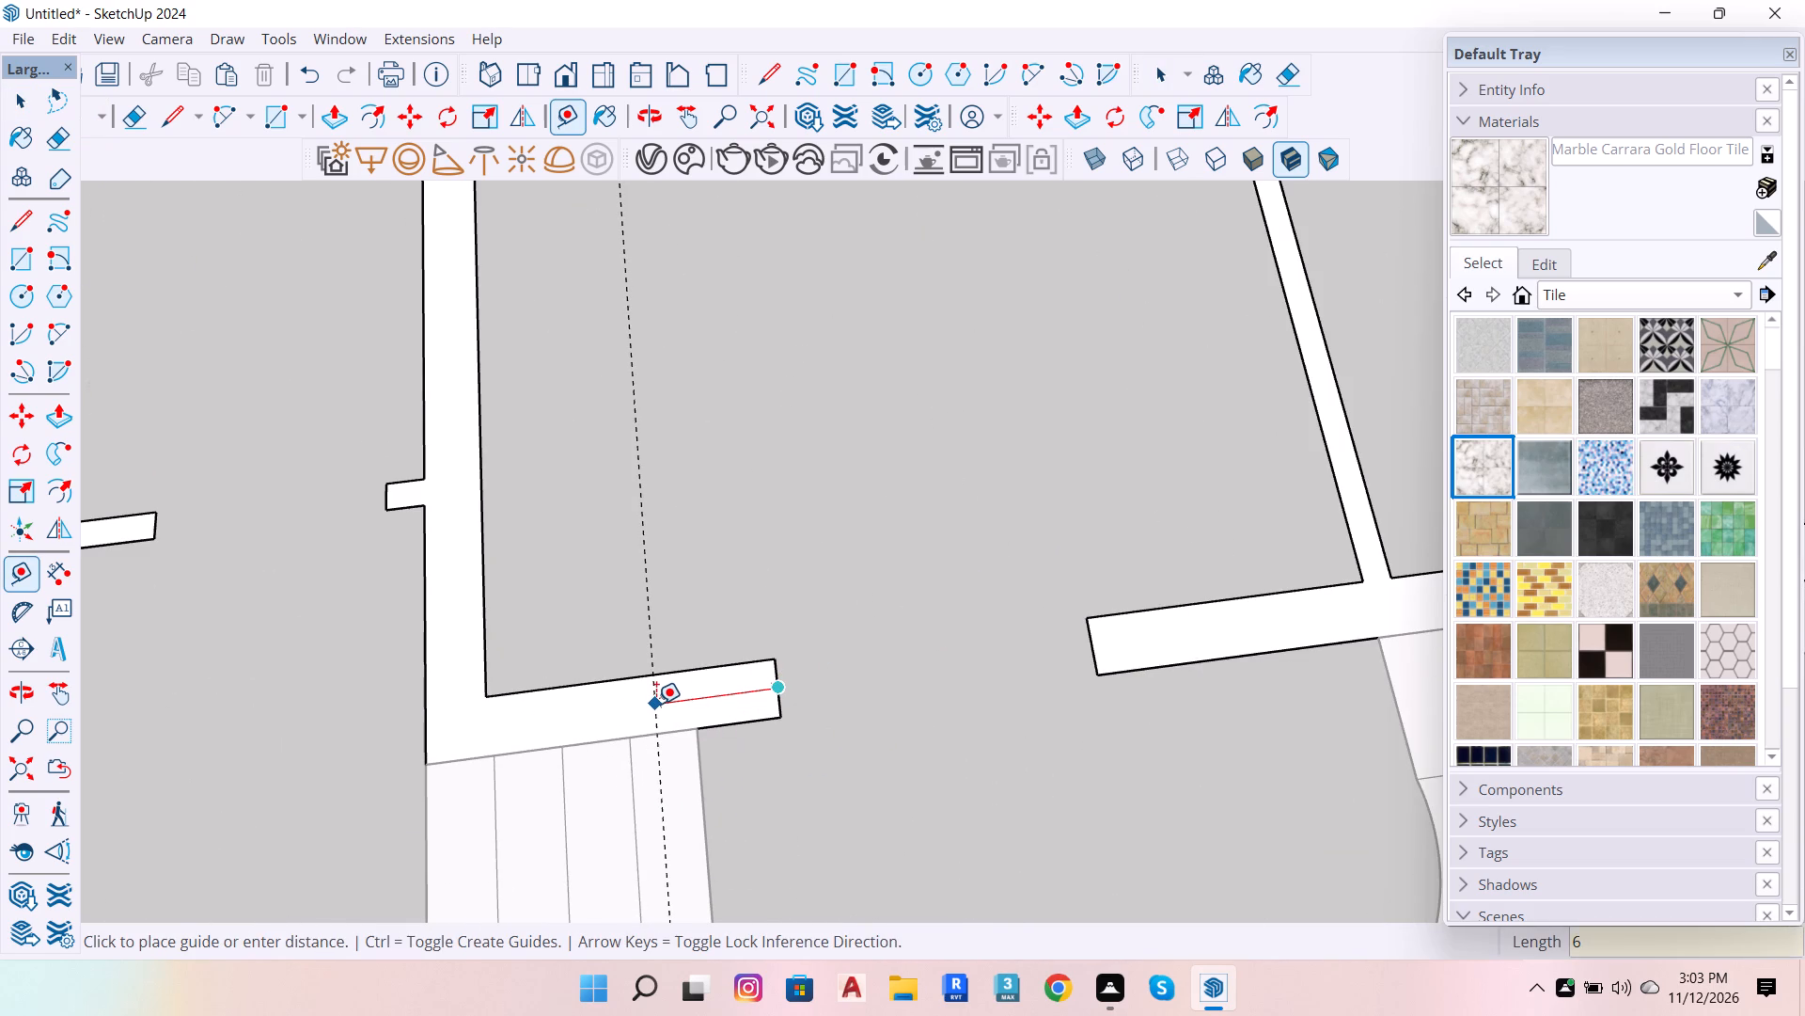
pyautogui.press('Return')
pyautogui.click(722, 594)
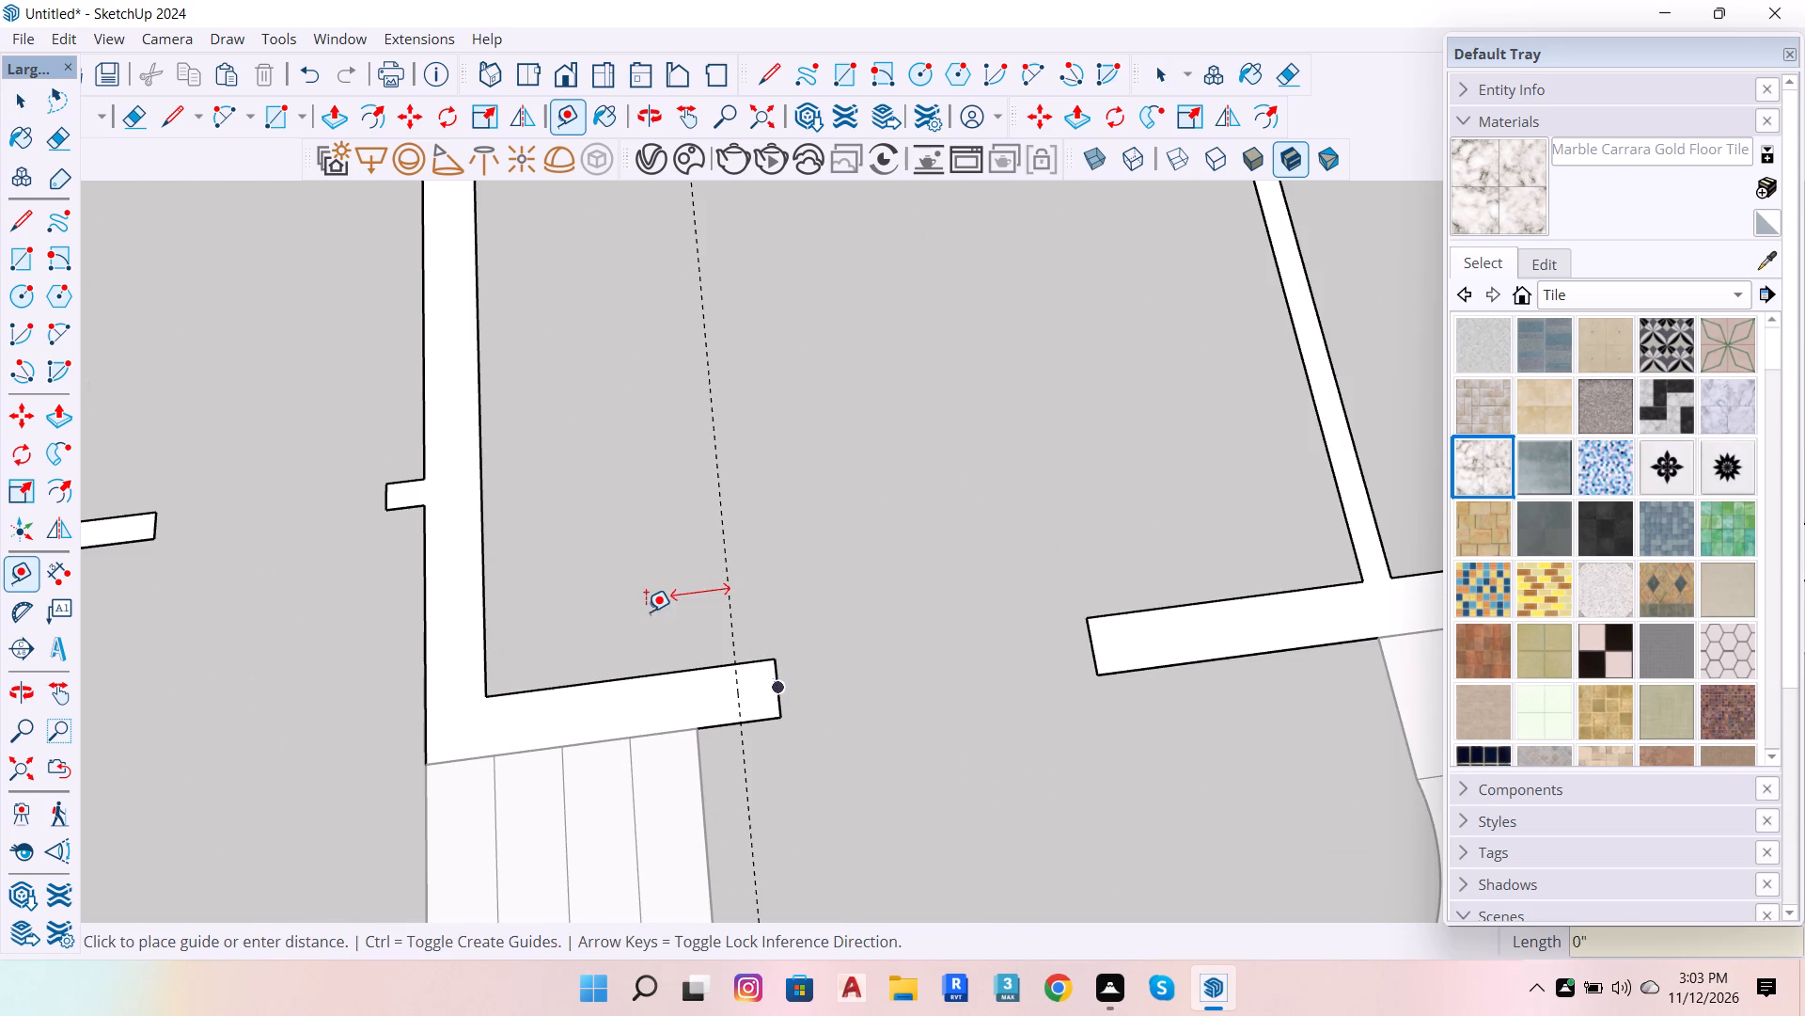
pyautogui.press('space')
pyautogui.press('l')
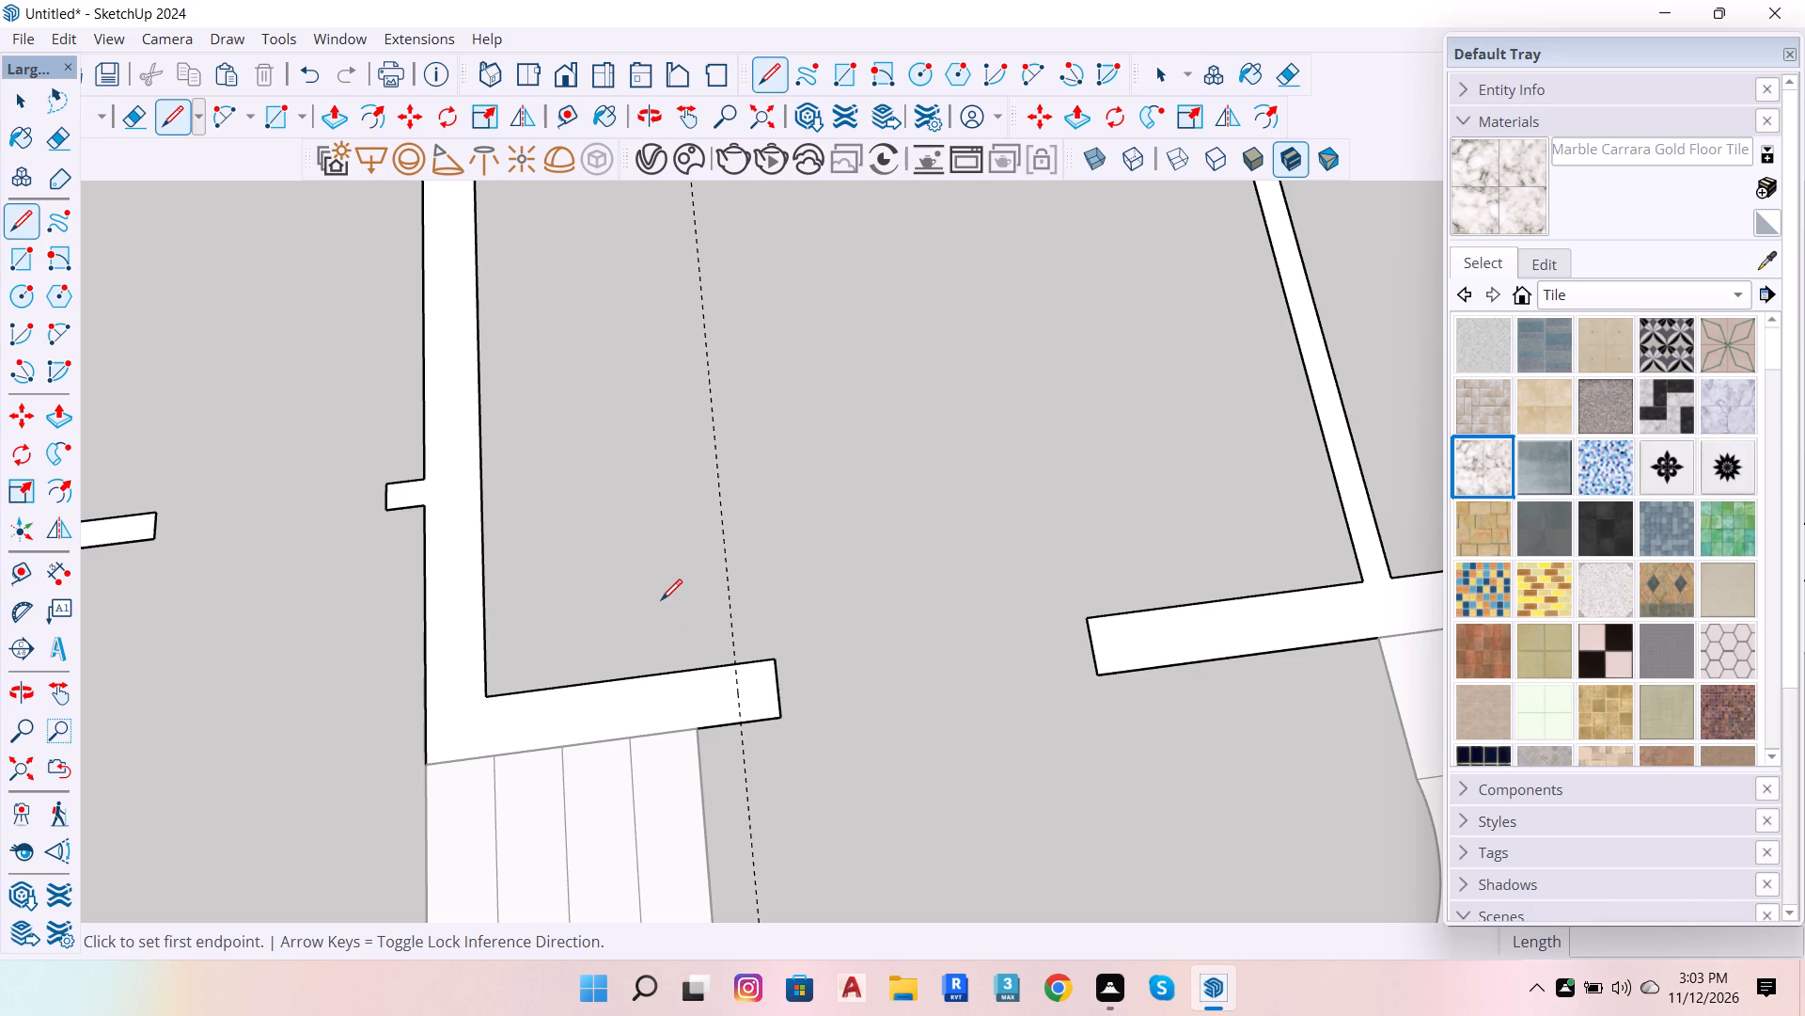
pyautogui.press('space')
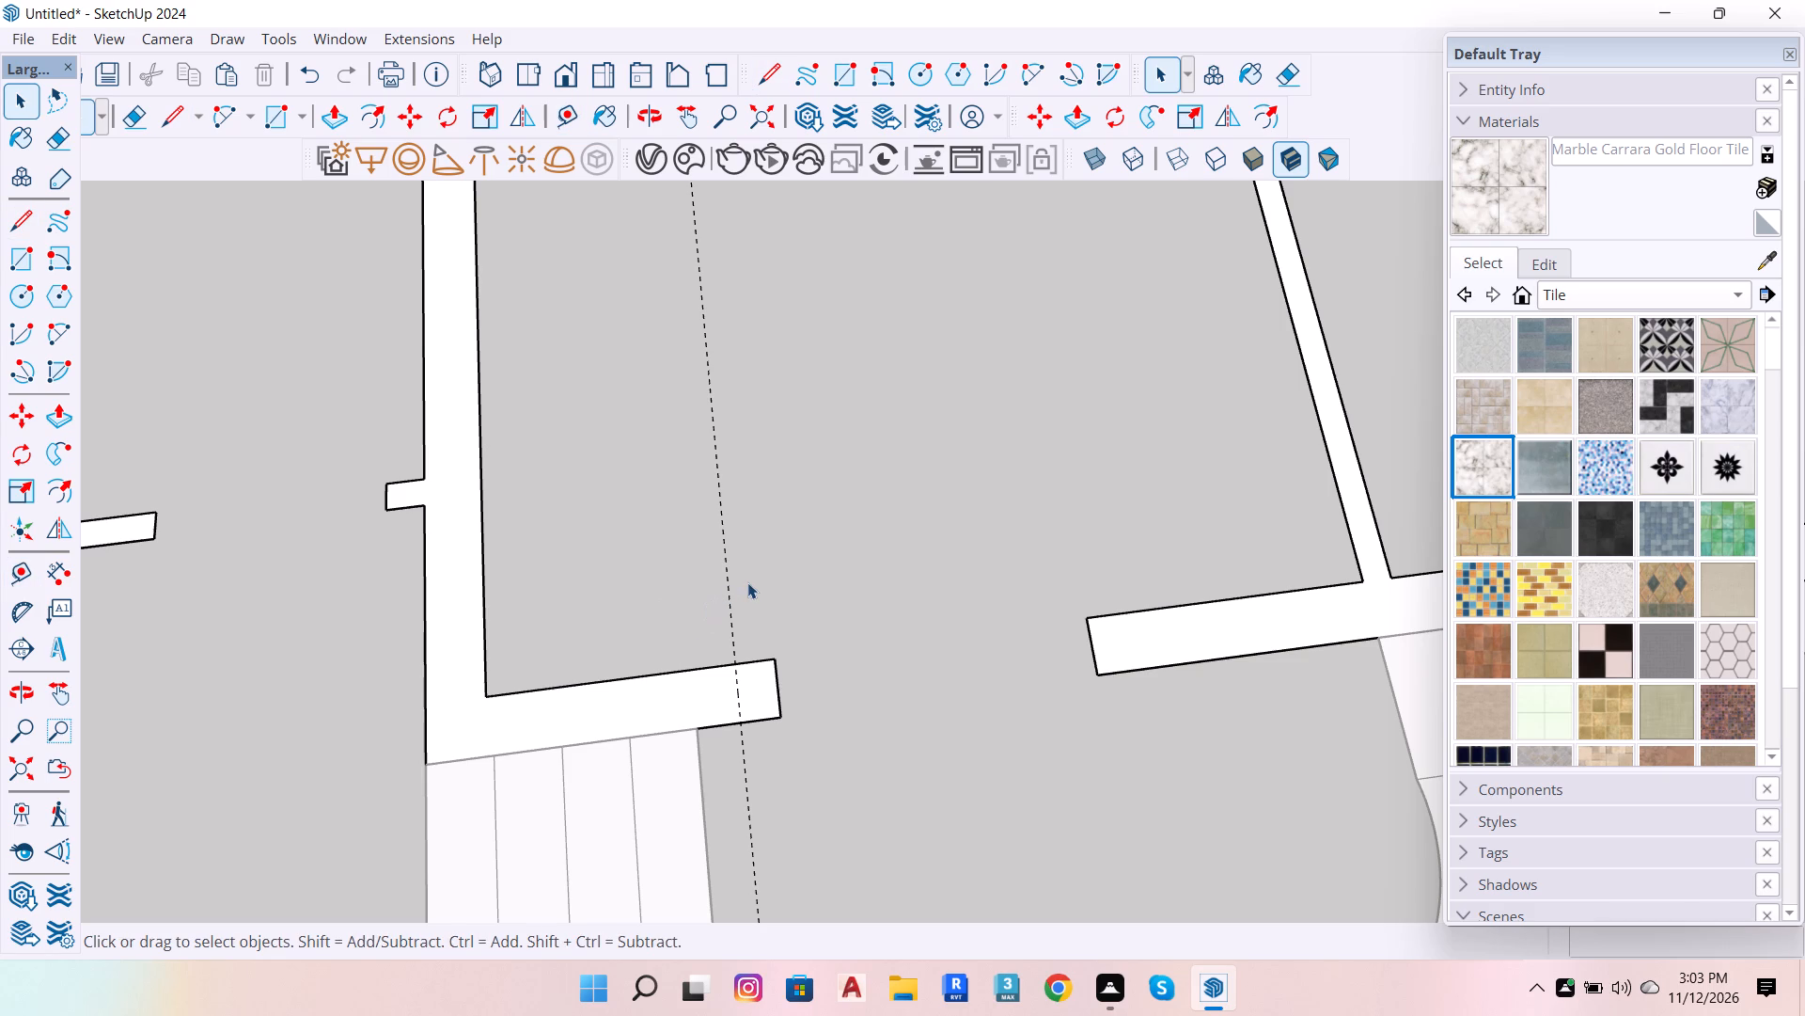
# Place a guide 2' further in from the 6" guide on the short front wall beside the entrance steps.
pyautogui.press('t')
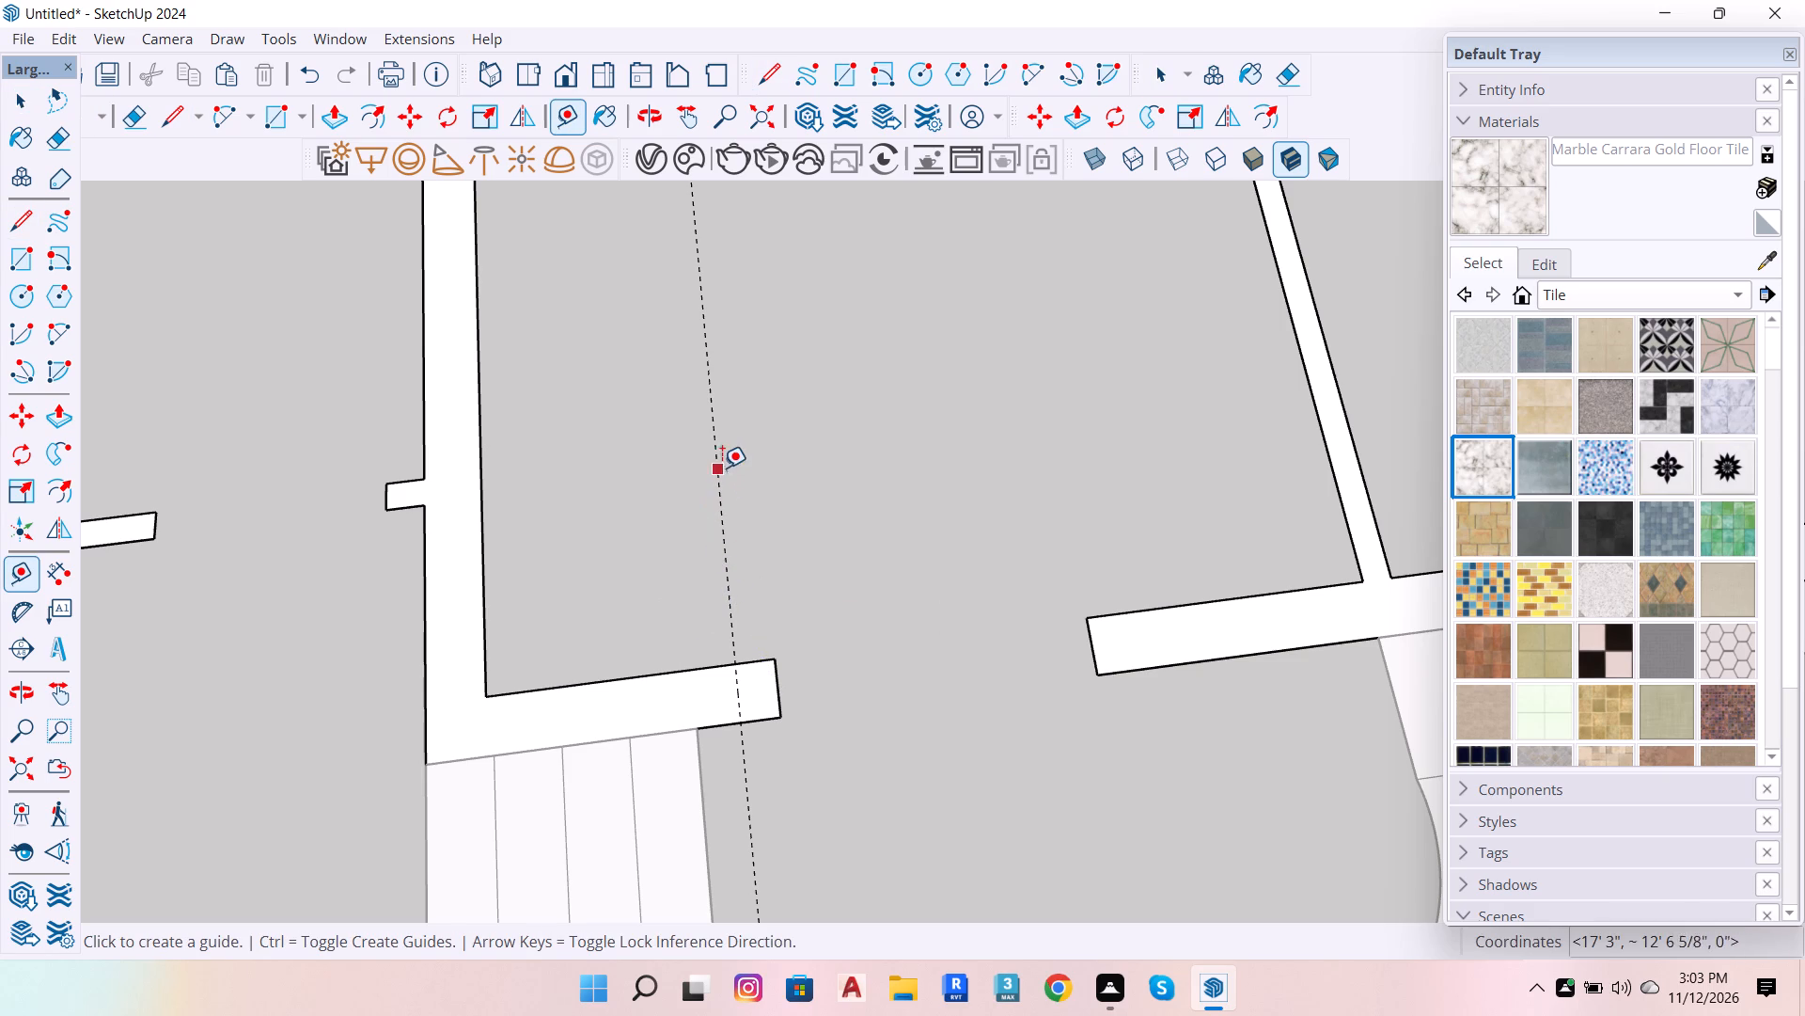
pyautogui.click(717, 456)
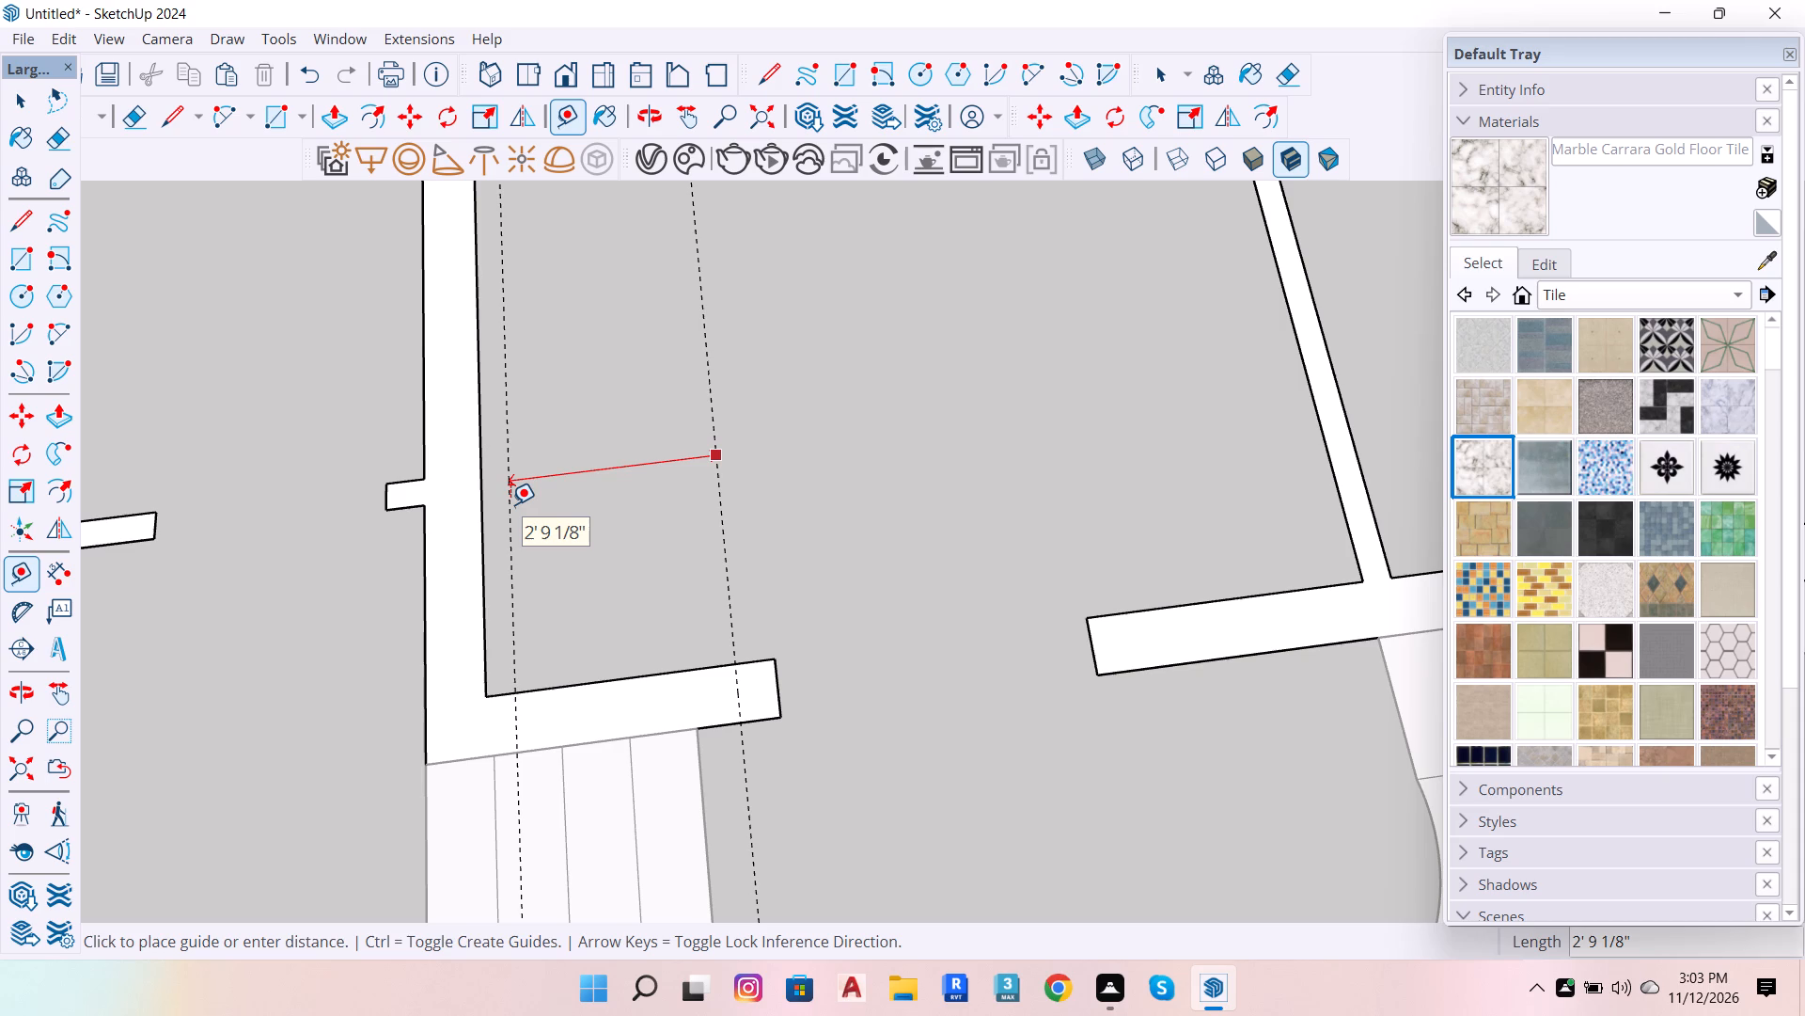
pyautogui.write("2'")
pyautogui.press('Return')
# Place guides on the front wall across the entrance gap, 6" in from its free end and 2' beyond that.
pyautogui.scroll(-6, 559, 602)
pyautogui.scroll(4, 890, 622)
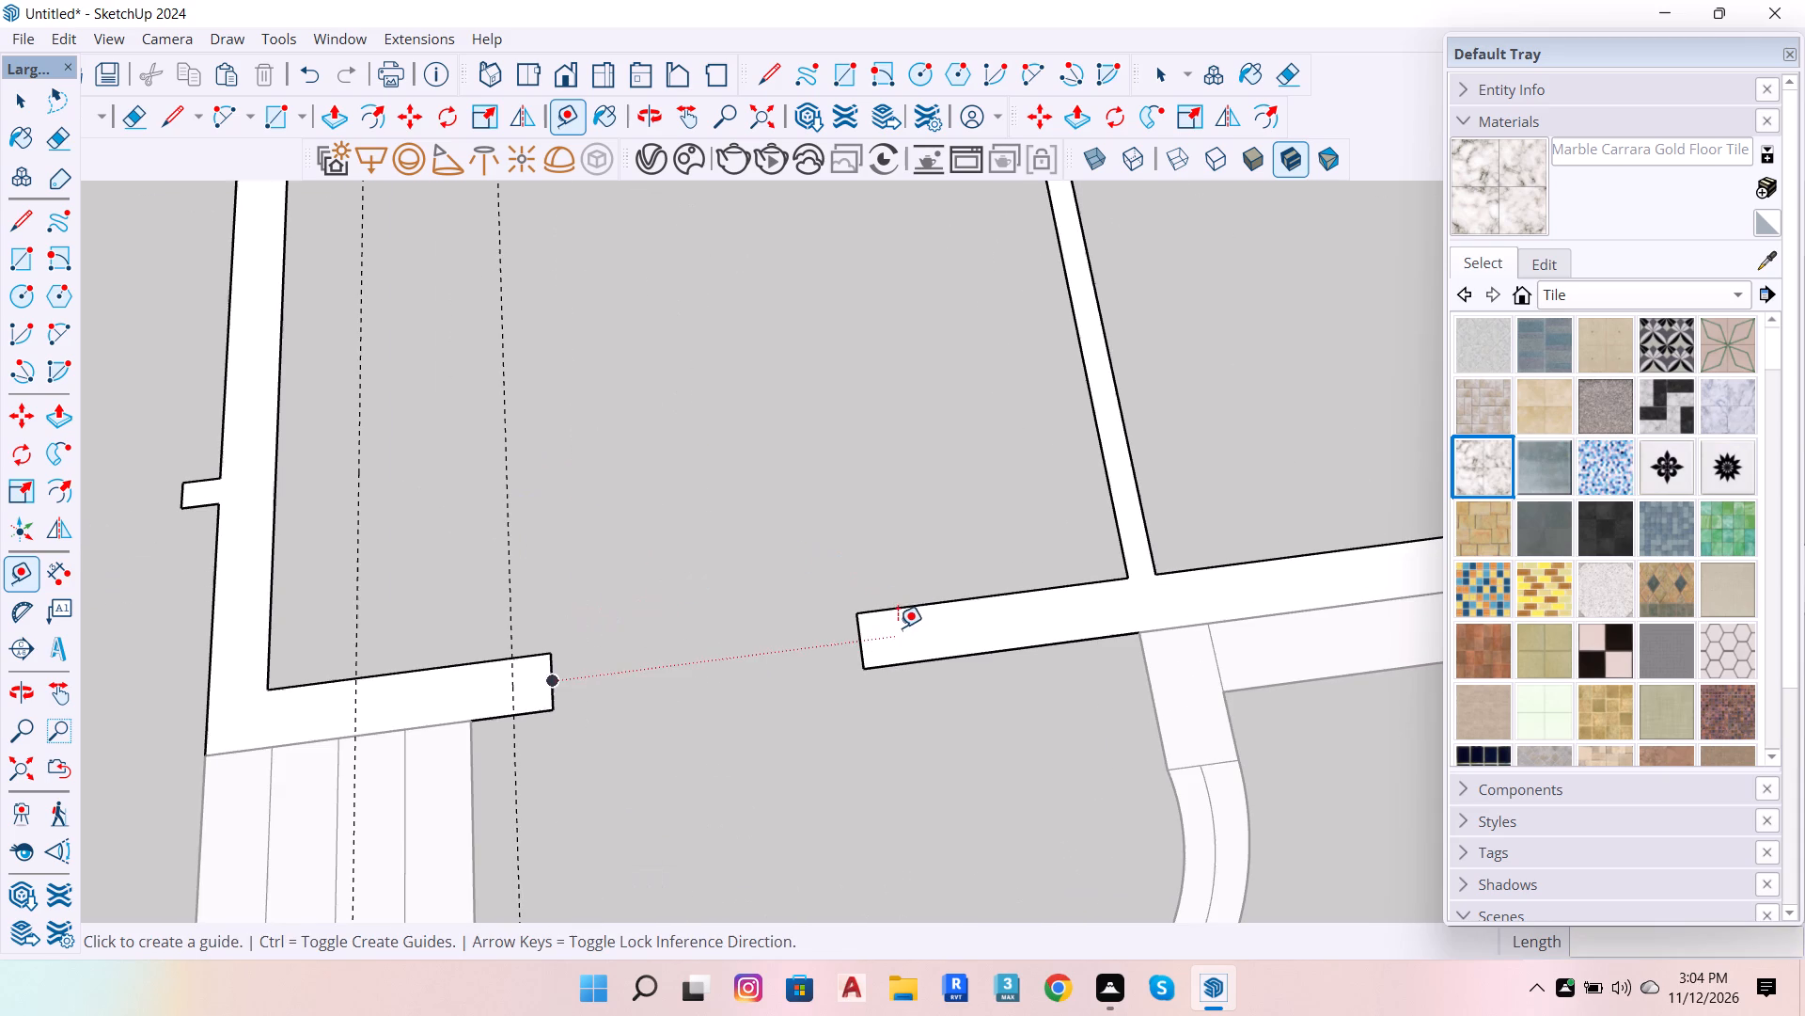
pyautogui.scroll(7, 898, 627)
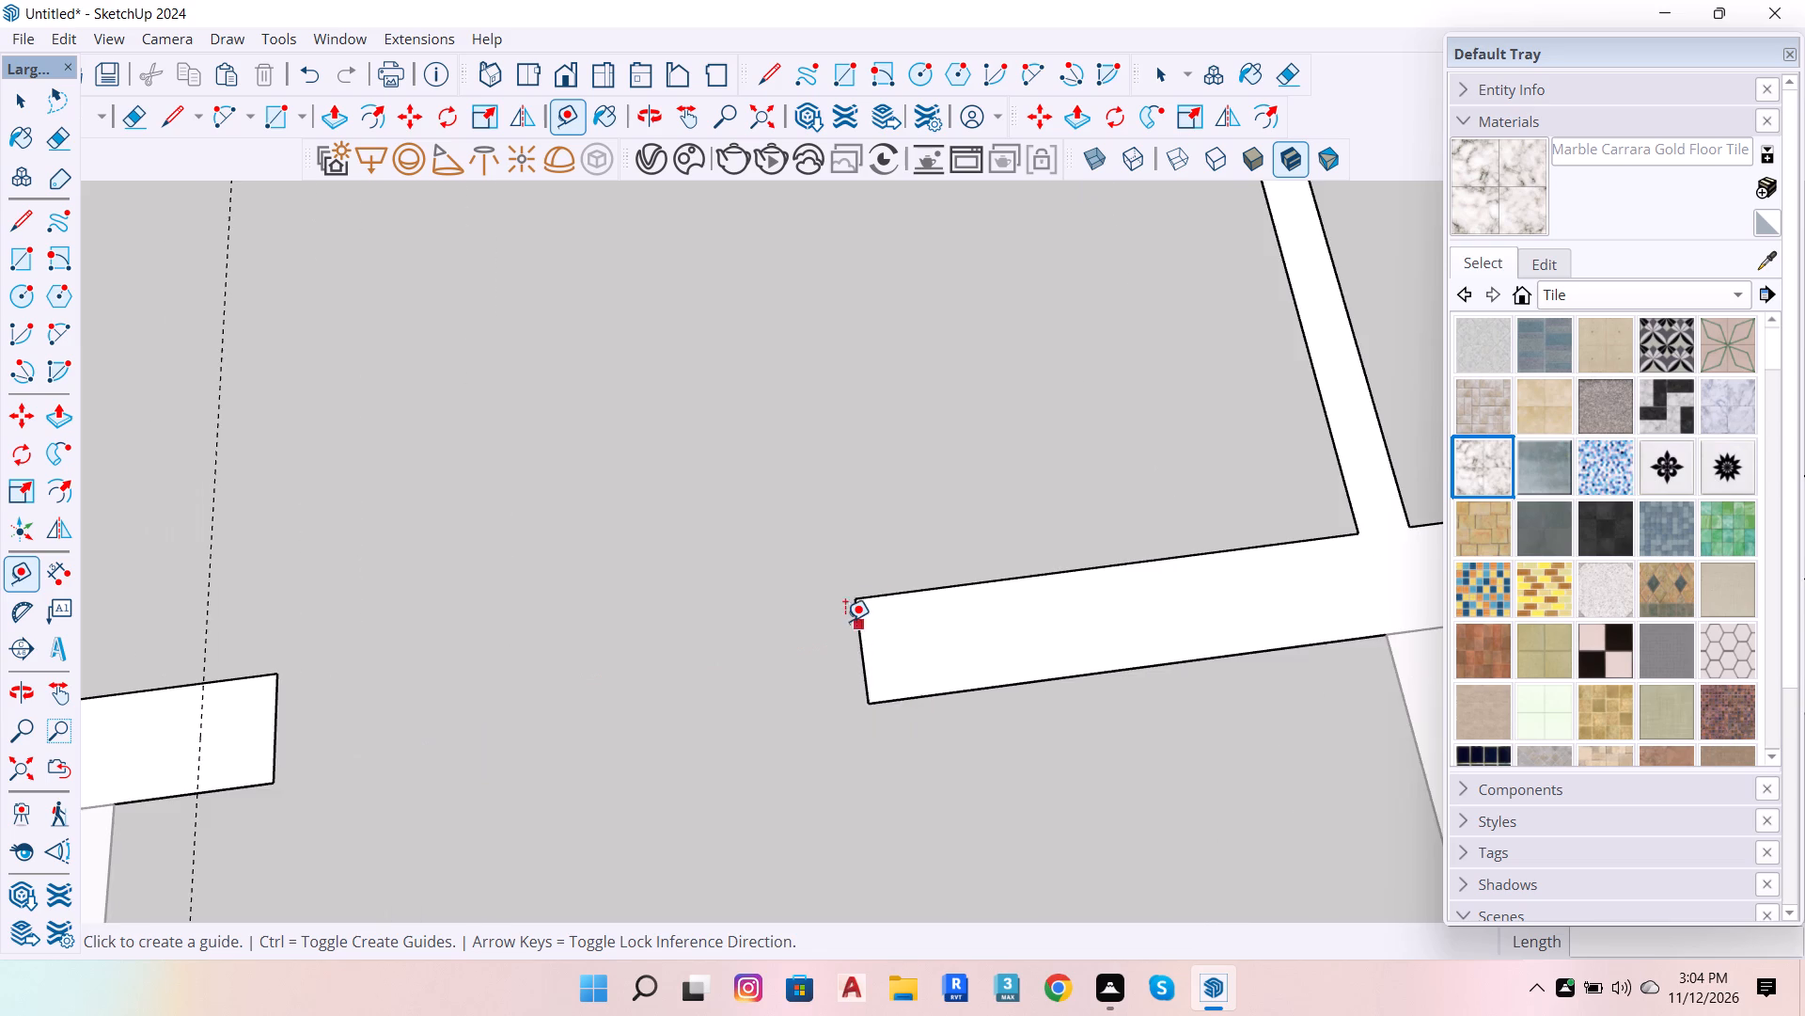
pyautogui.scroll(5, 845, 619)
pyautogui.click(864, 629)
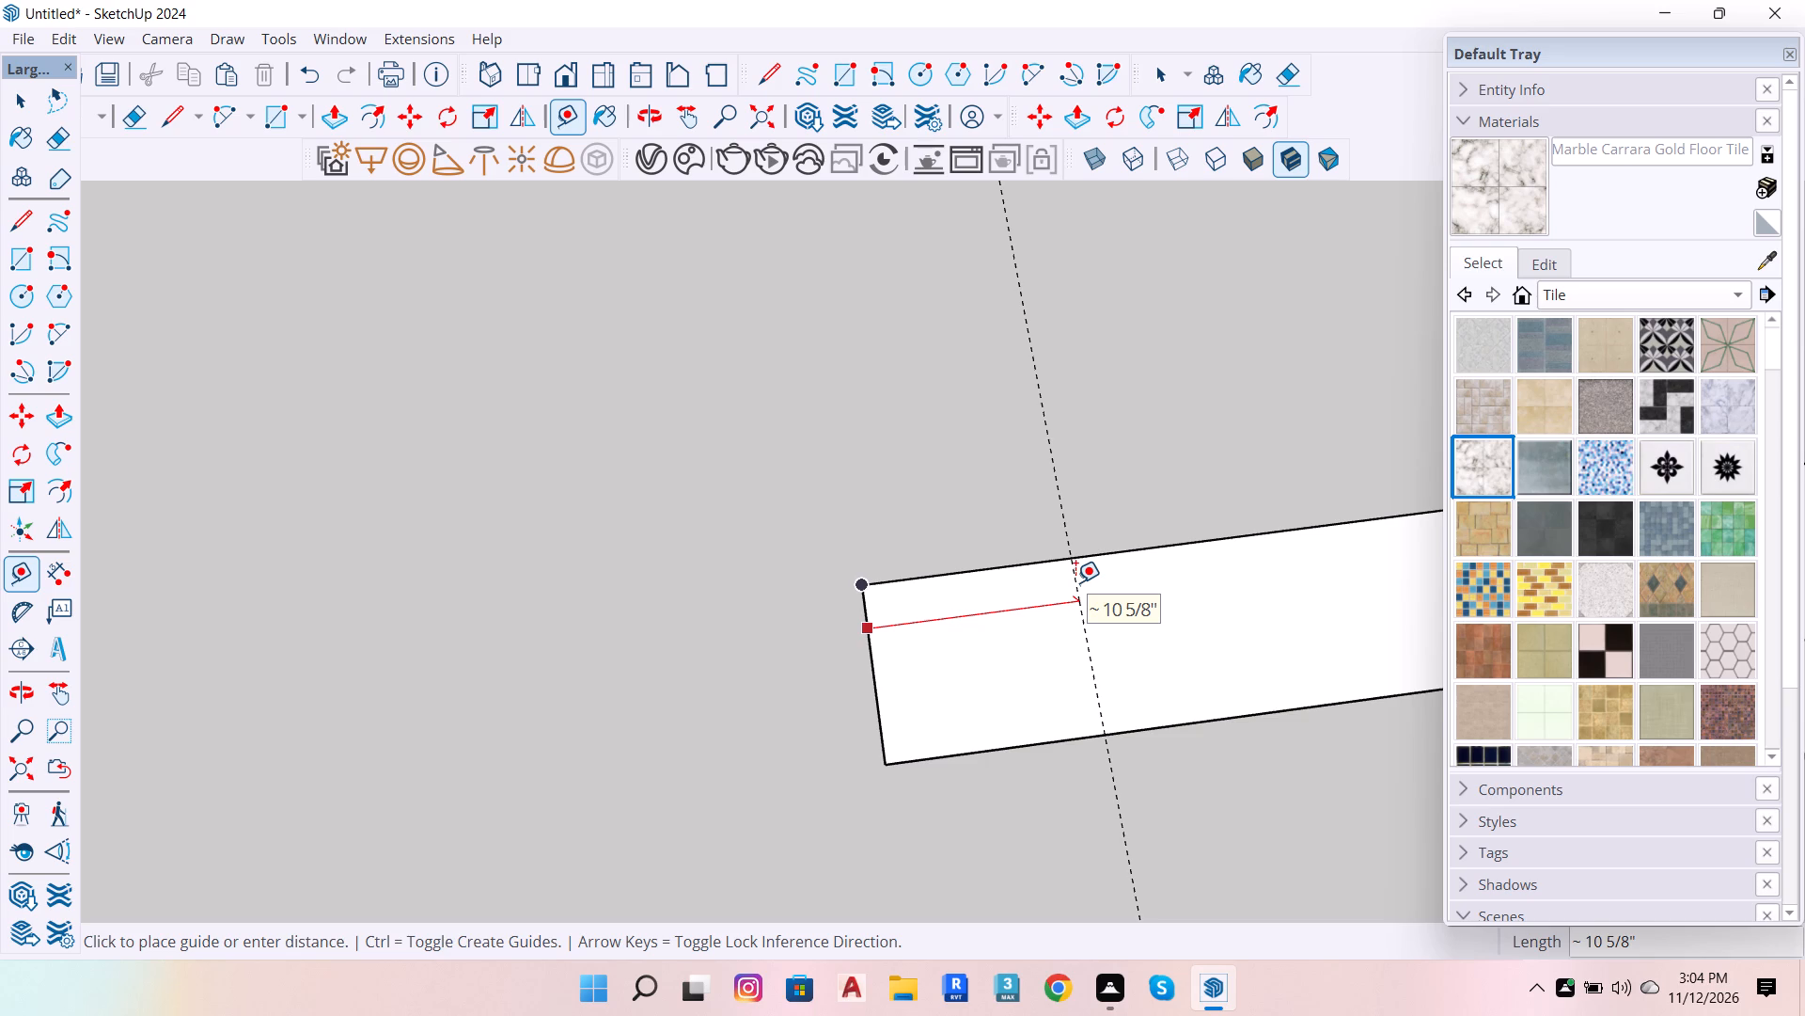
pyautogui.press('6')
pyautogui.press('Return')
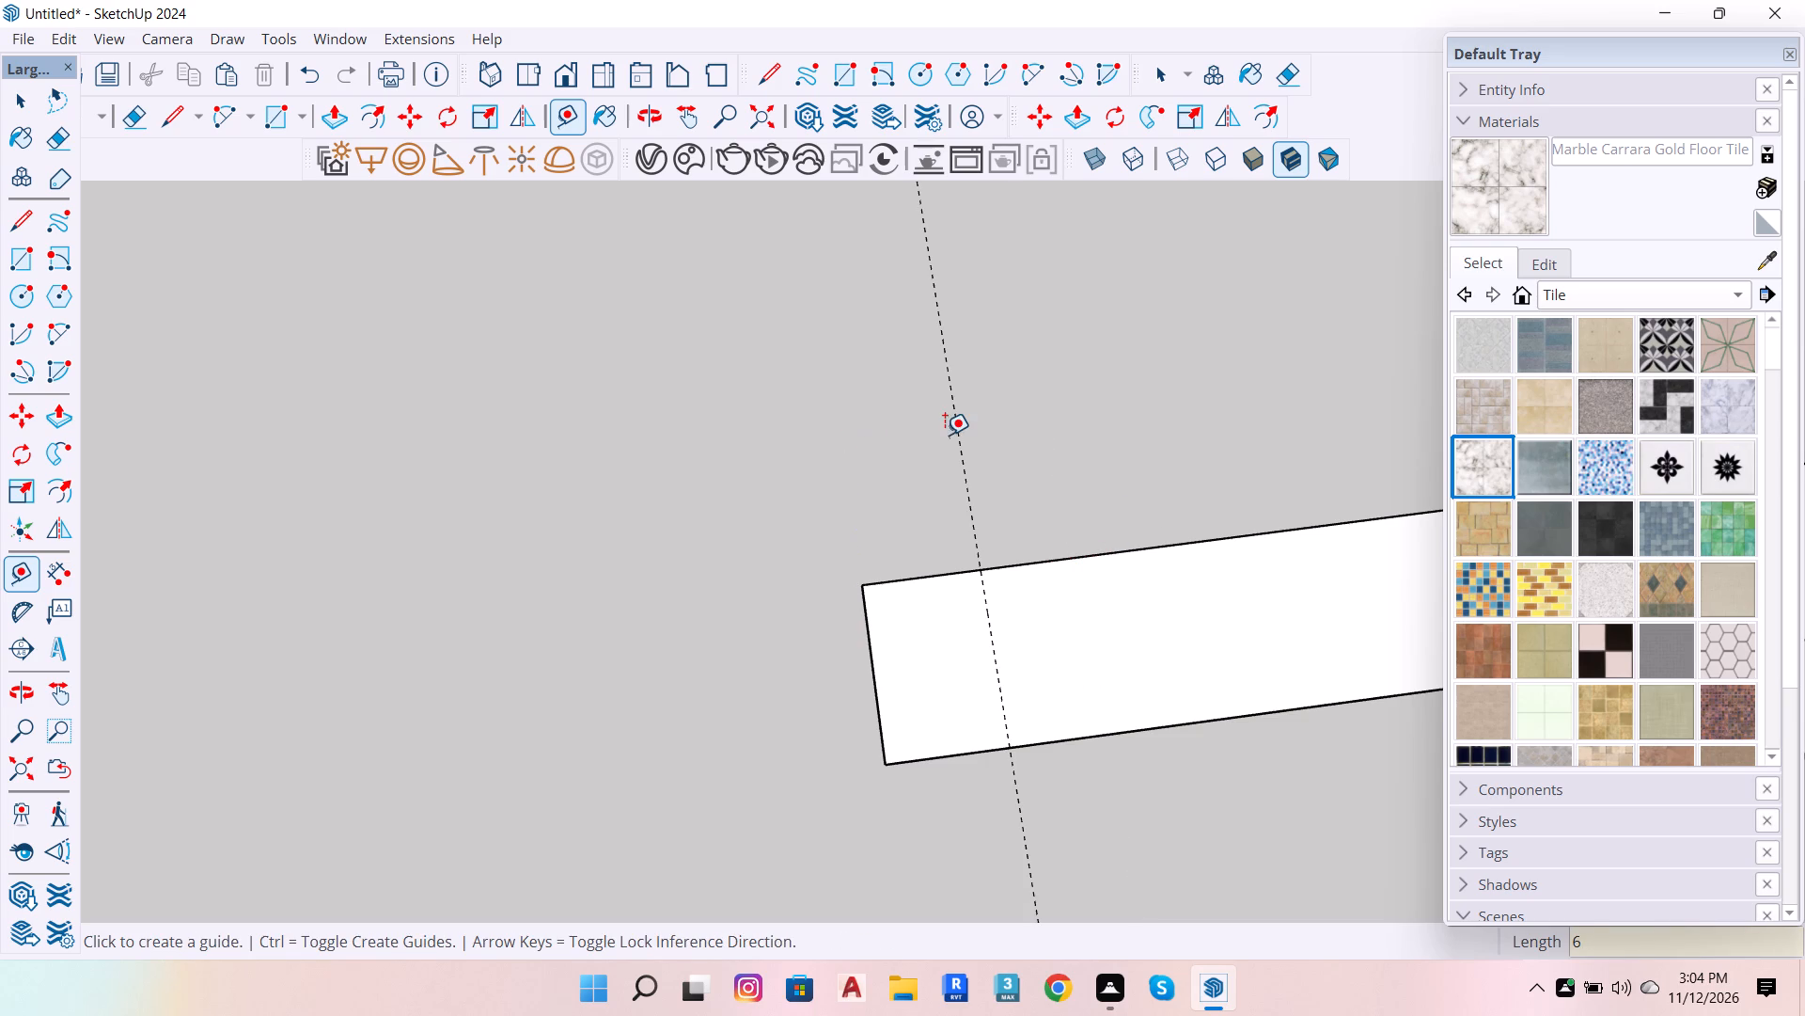
pyautogui.click(954, 449)
pyautogui.scroll(-14, 816, 518)
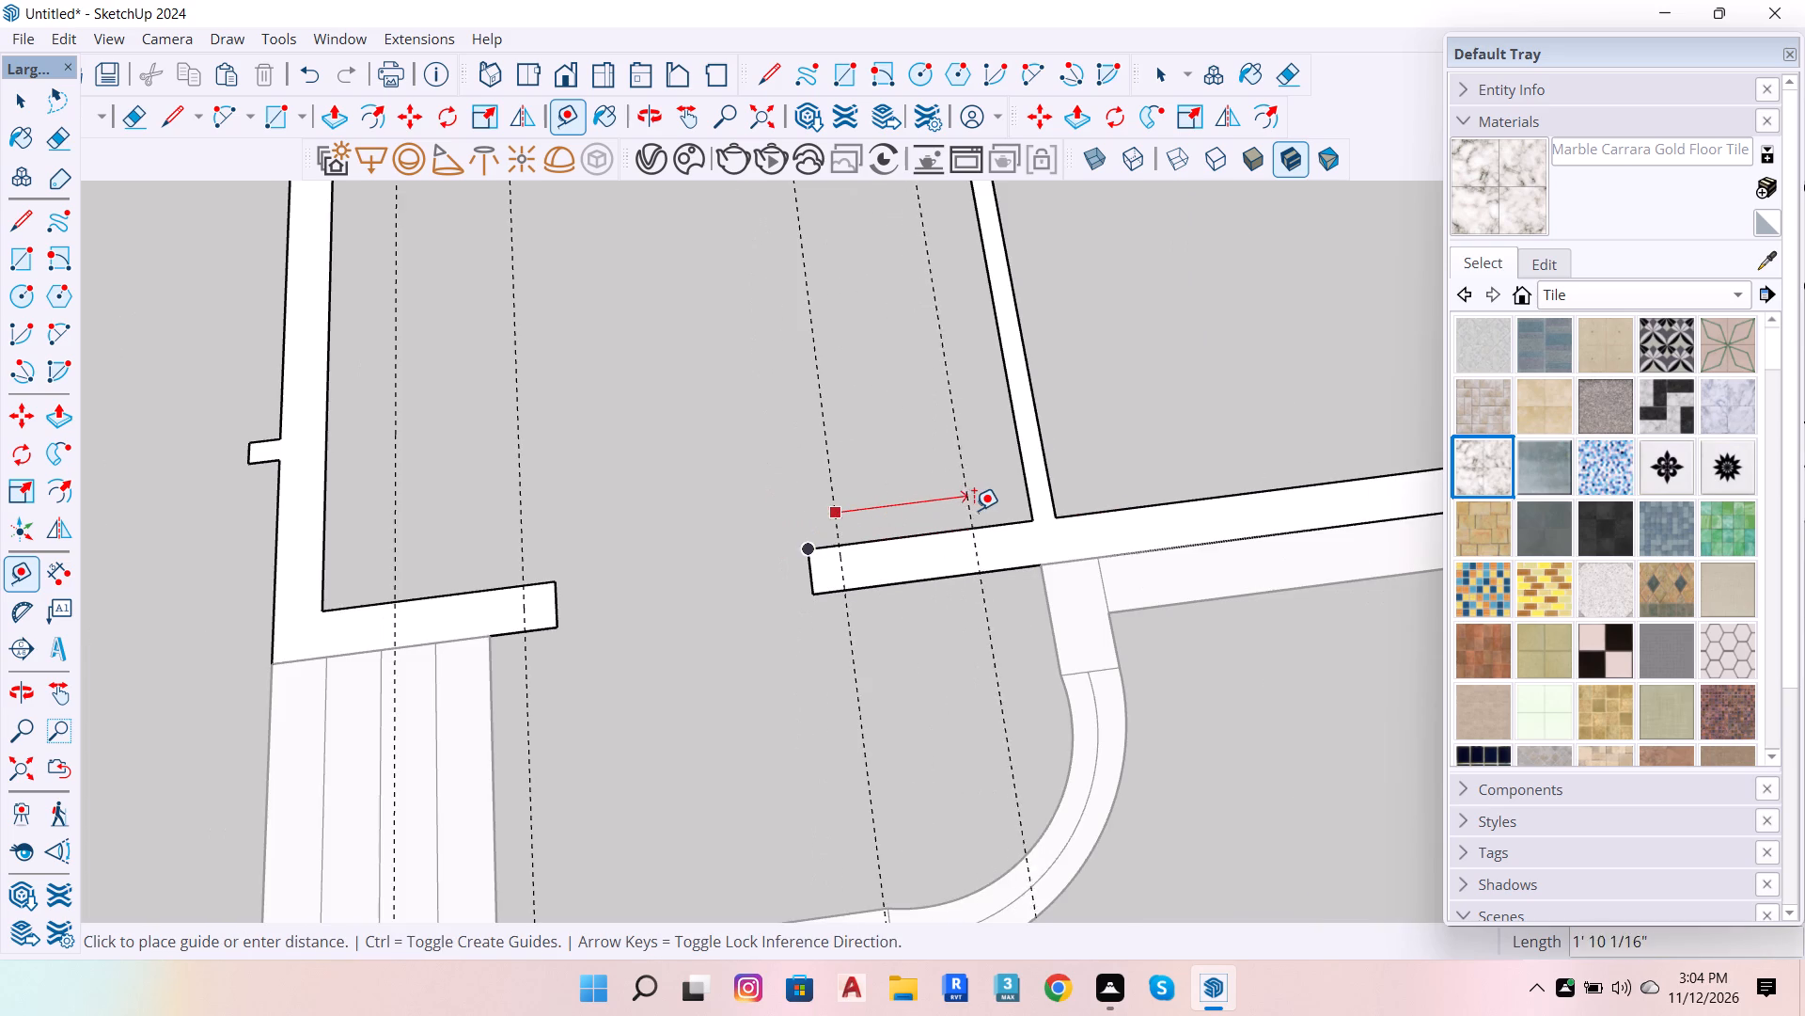
pyautogui.scroll(5, 988, 511)
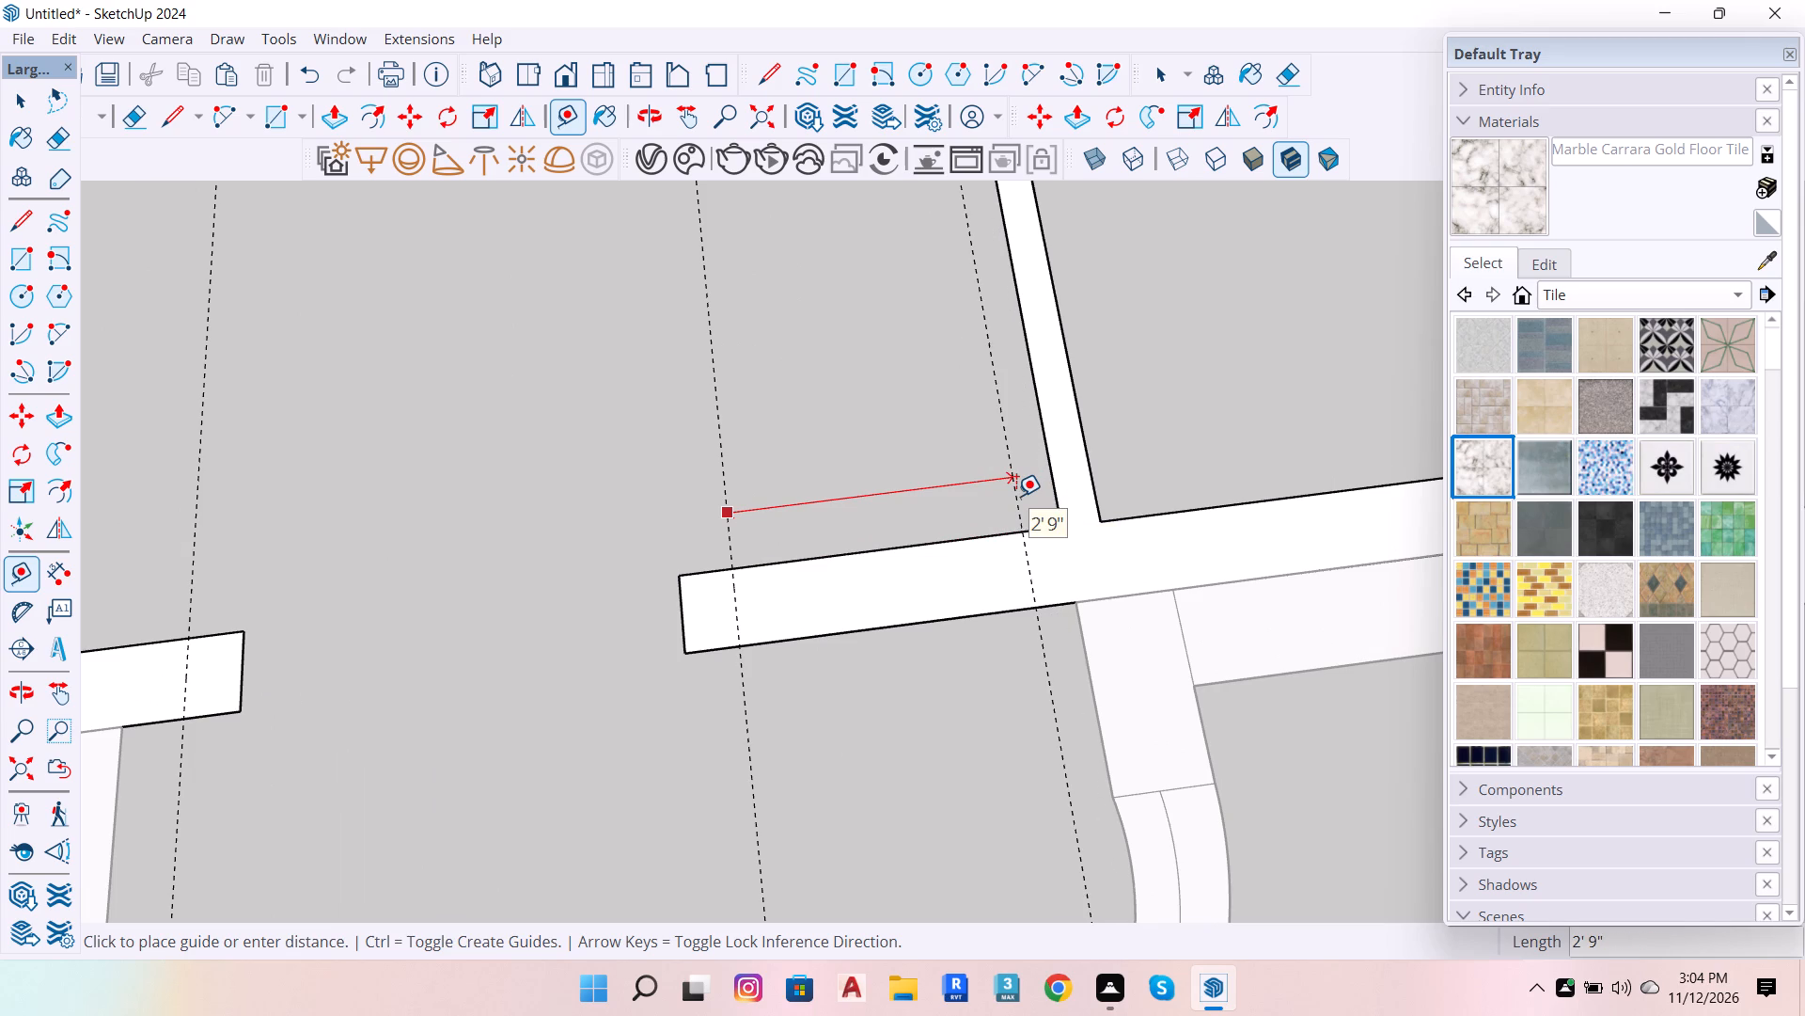
pyautogui.write("2'")
pyautogui.press('Return')
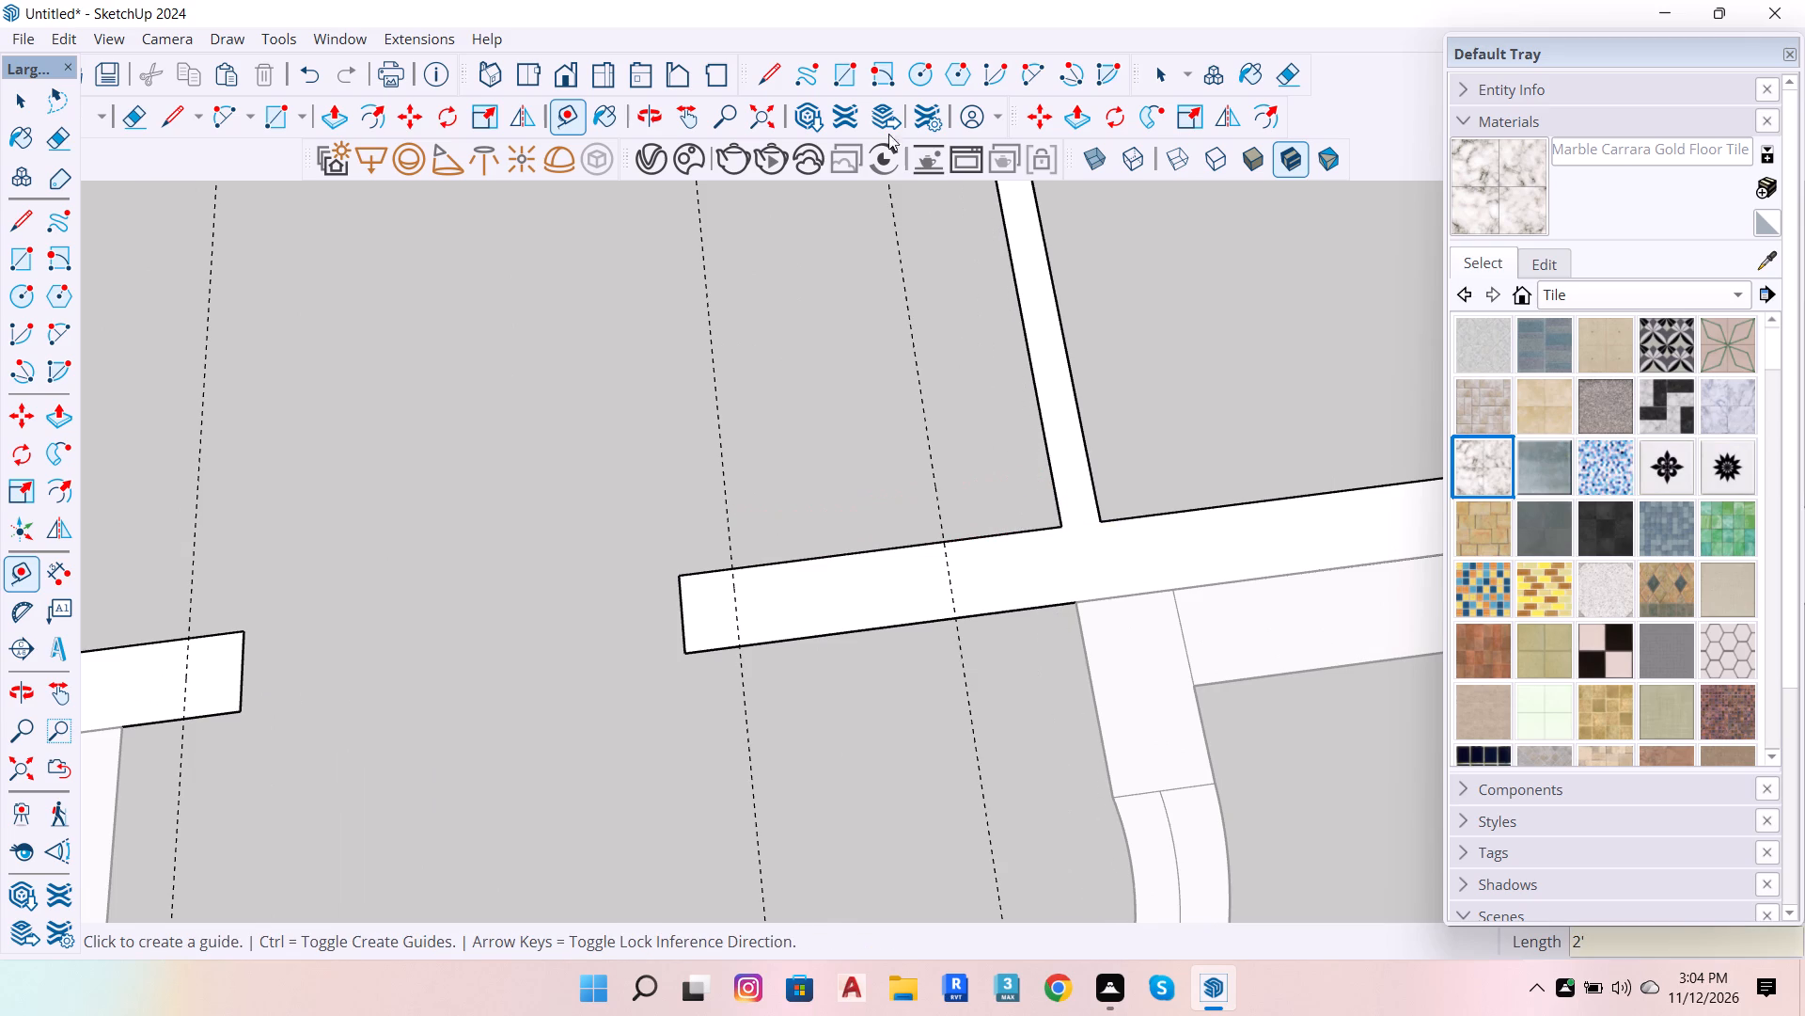
# Draw two lines across the thickness of the front wall opposite the entrance steps, along its two guides.
pyautogui.click(171, 128)
pyautogui.scroll(5, 655, 580)
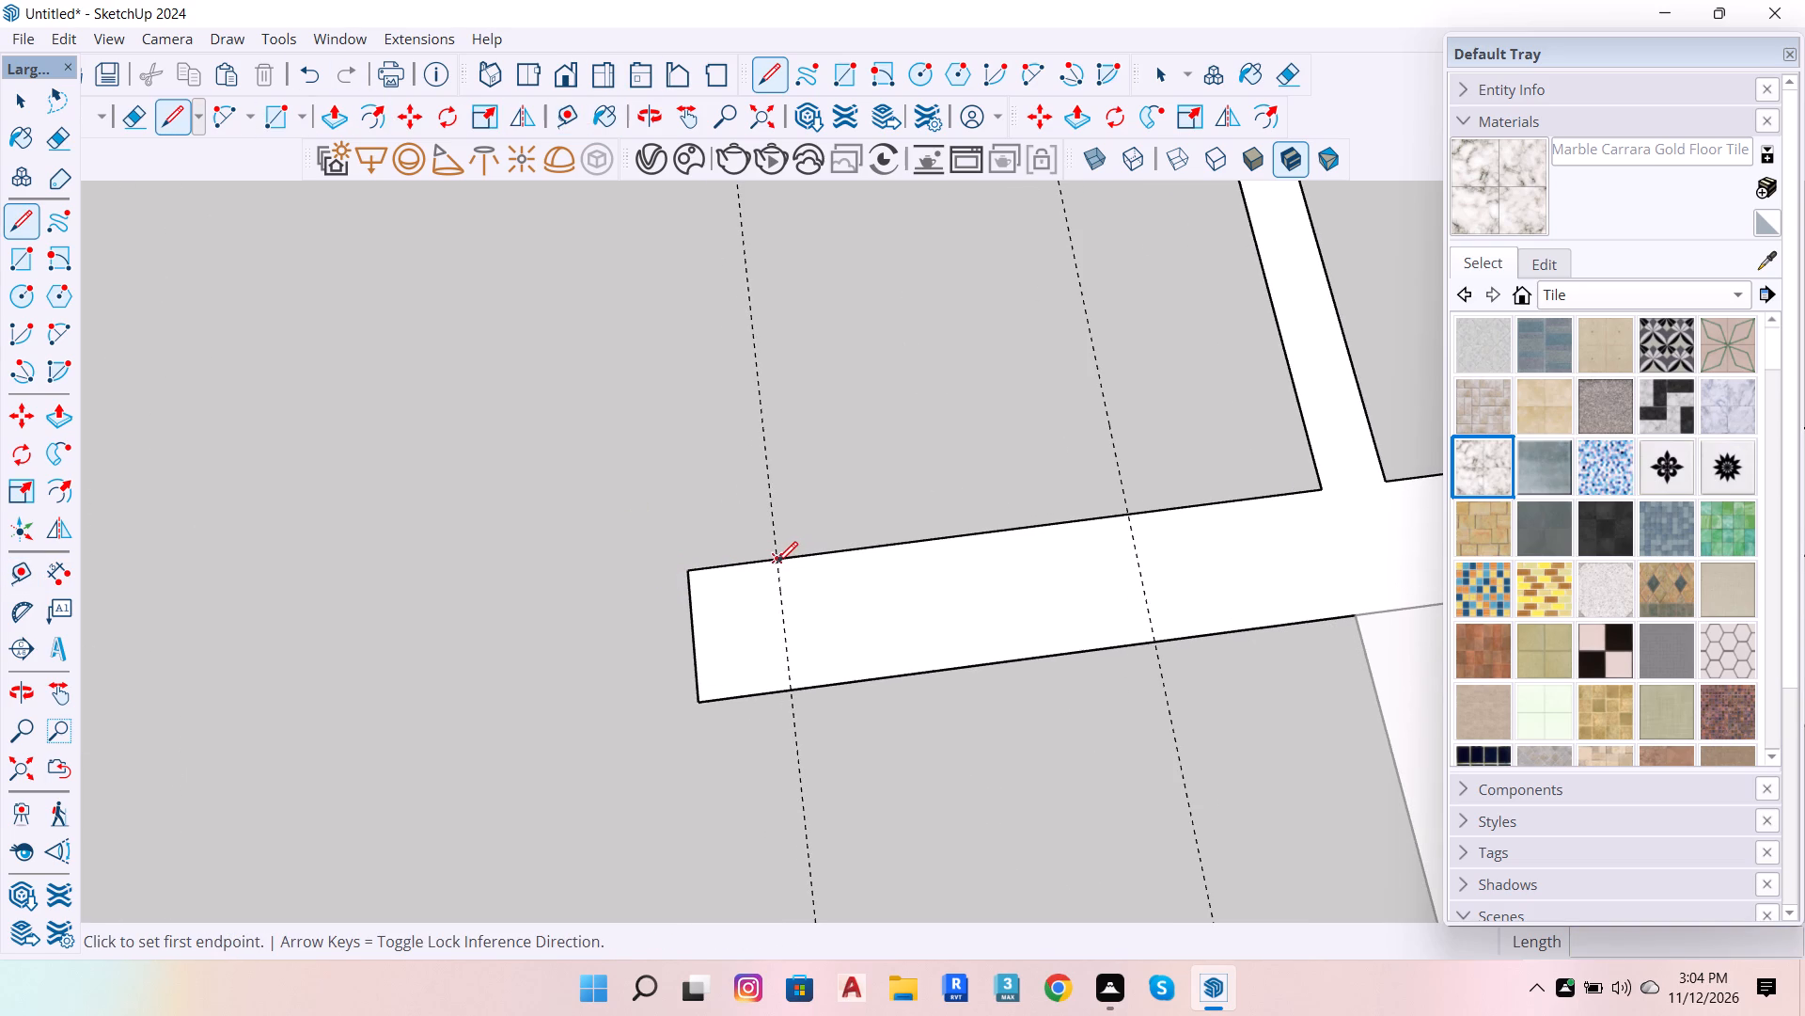
pyautogui.click(774, 563)
pyautogui.click(803, 692)
pyautogui.click(1131, 517)
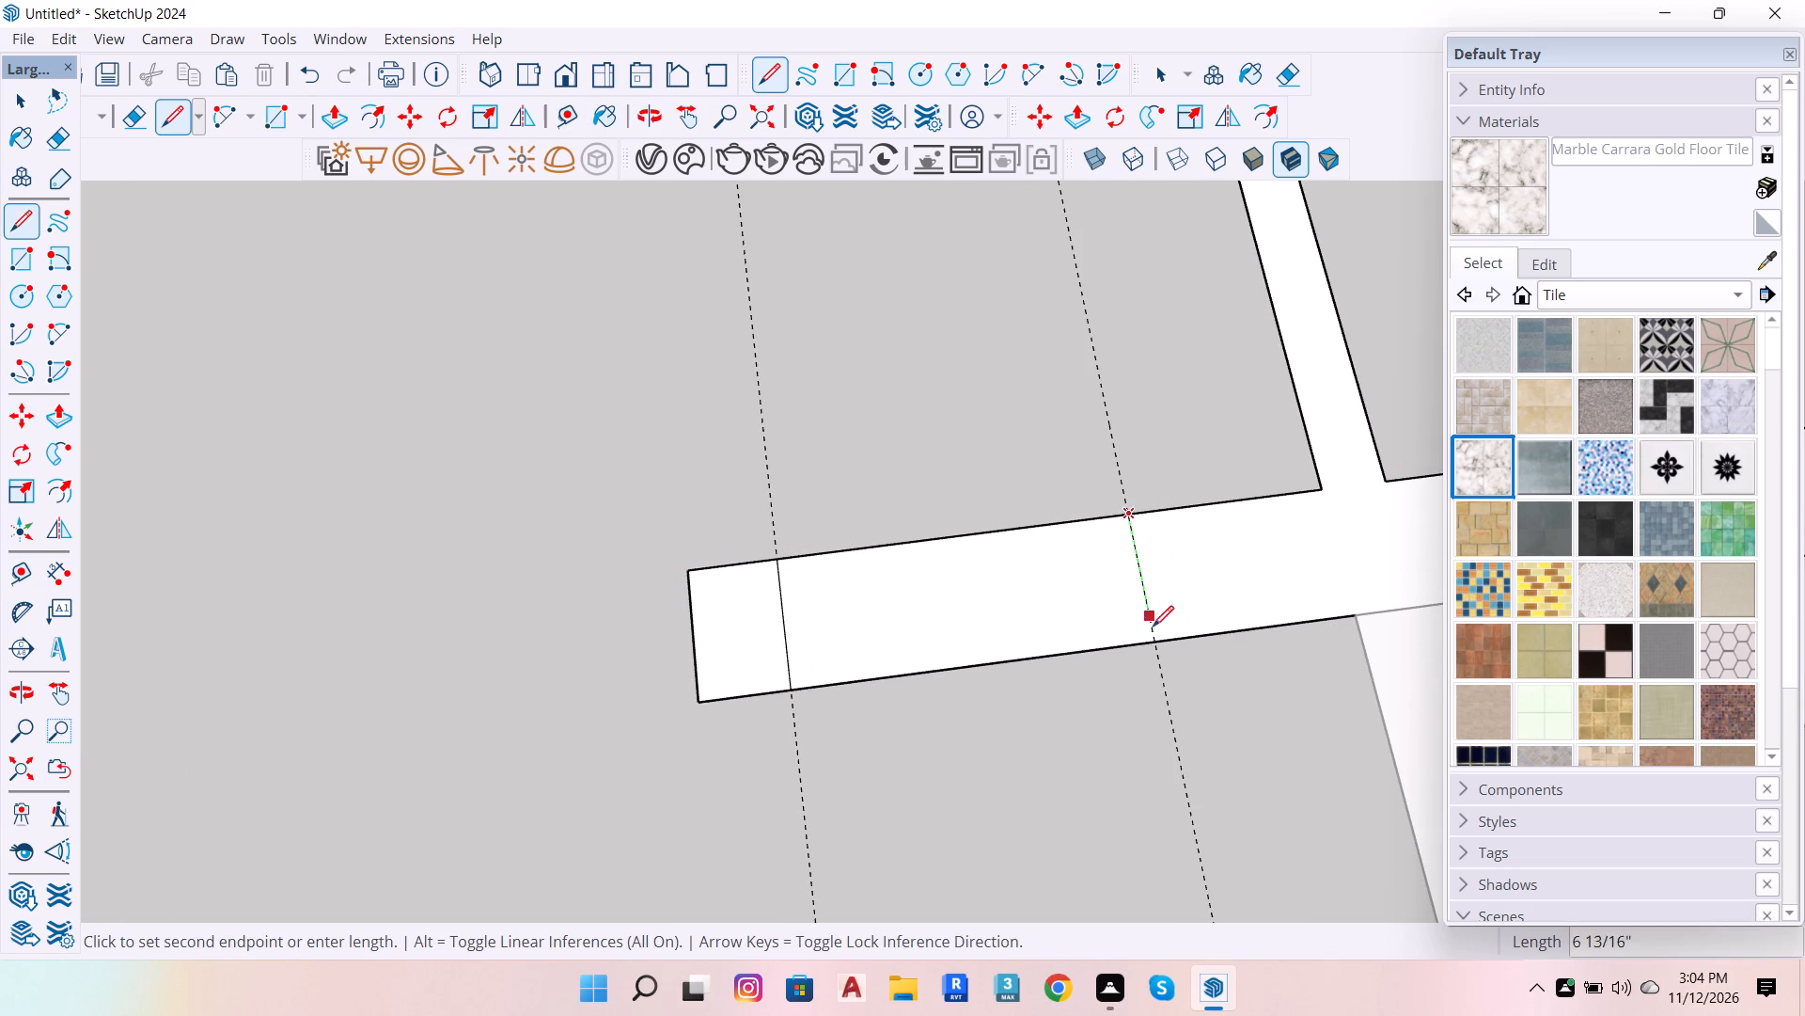
pyautogui.click(1151, 640)
# Draw two lines across the thickness of the short front wall beside the entrance steps, along its two guides.
pyautogui.scroll(-15, 1214, 561)
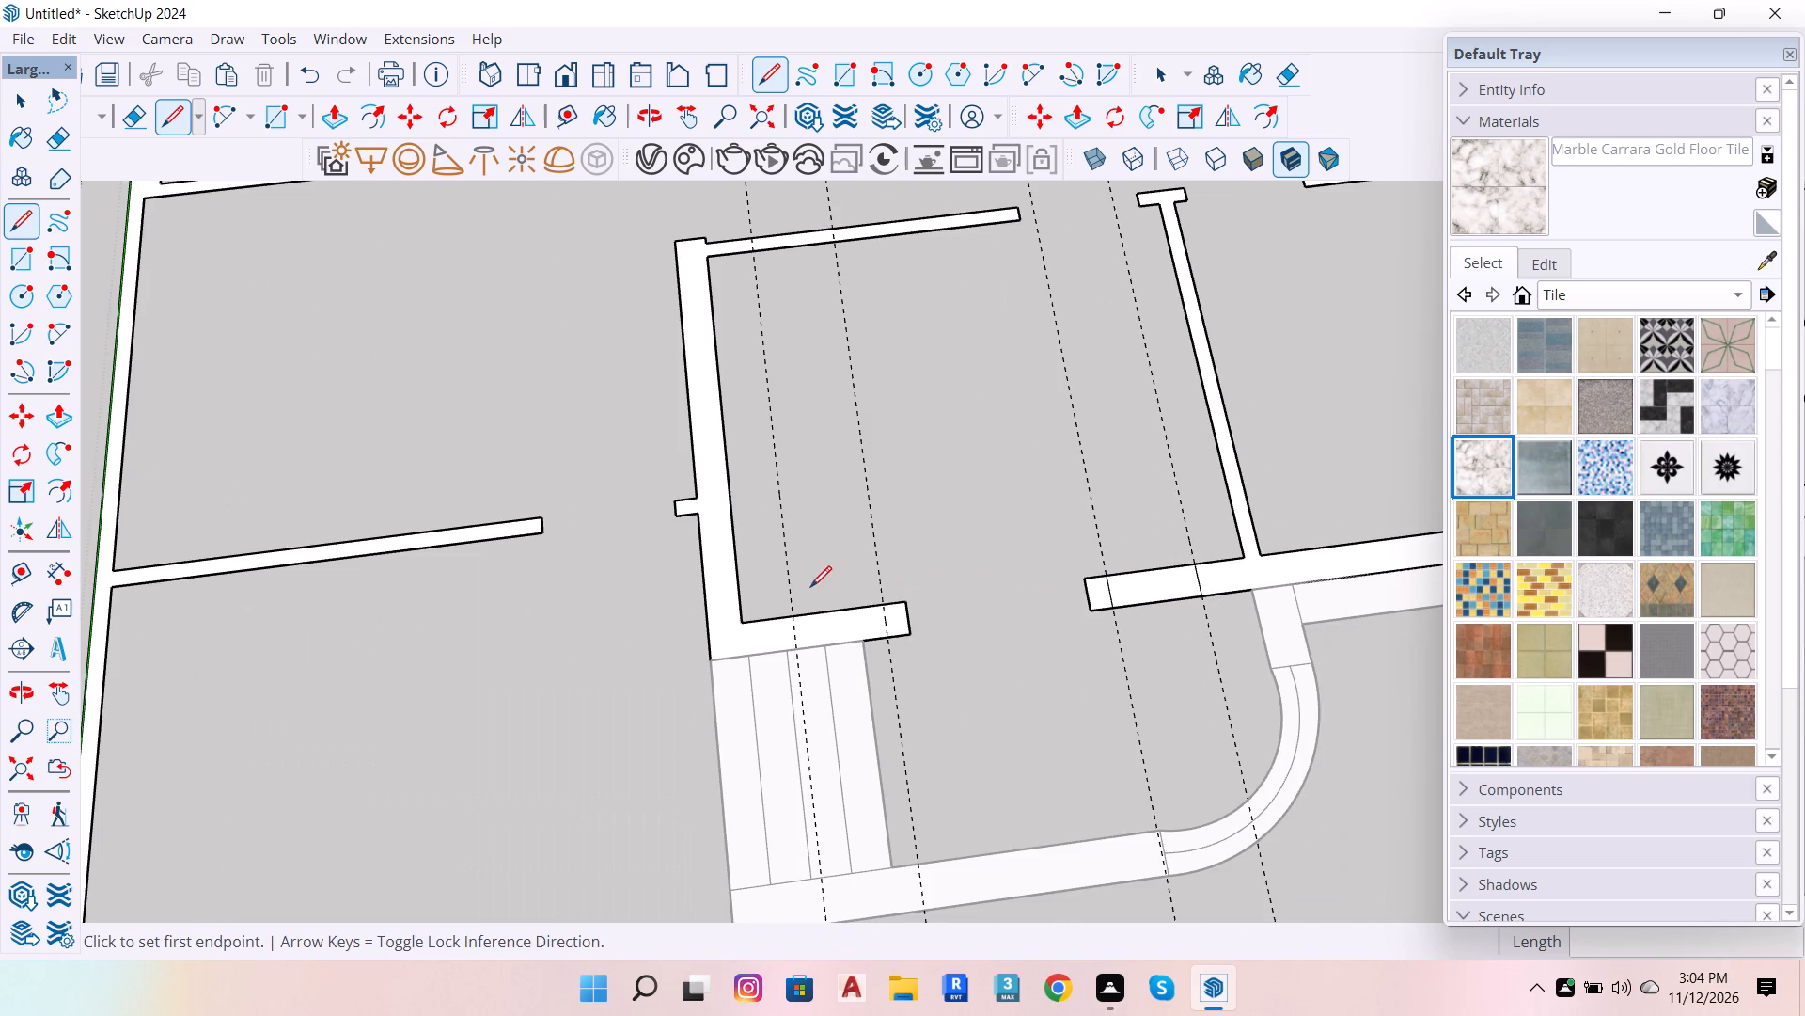
pyautogui.scroll(6, 859, 627)
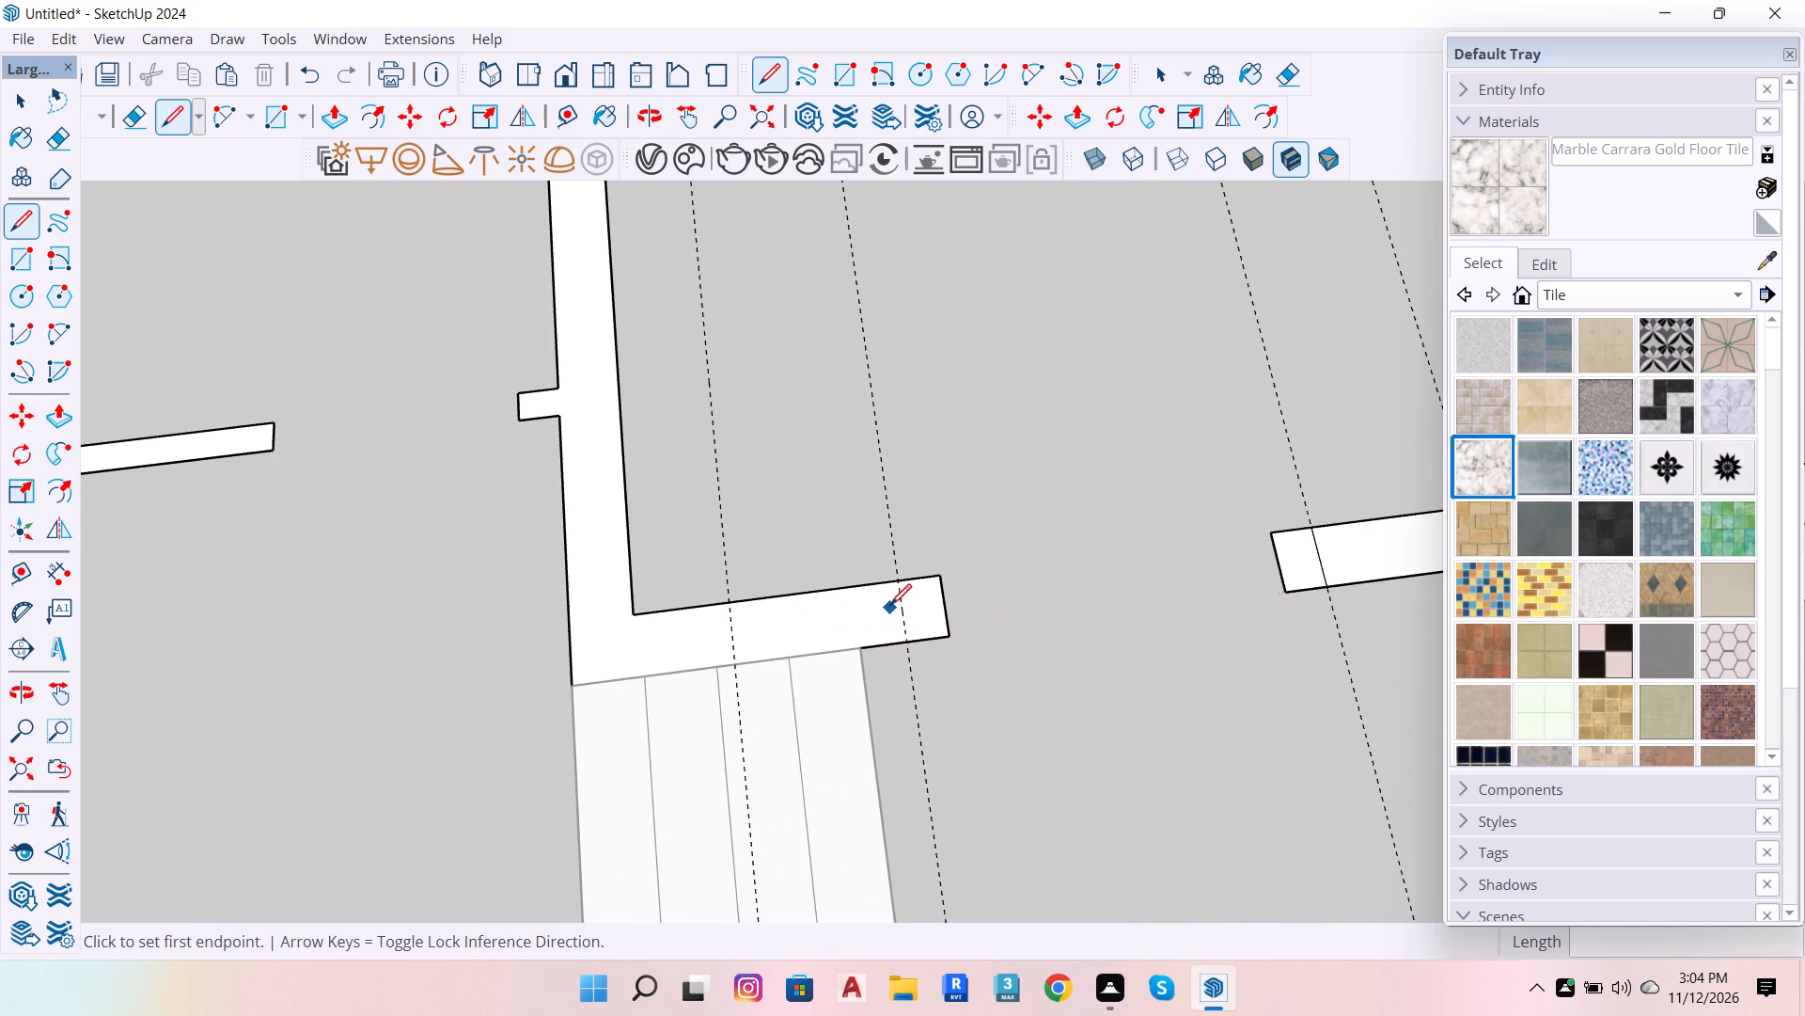
pyautogui.click(898, 582)
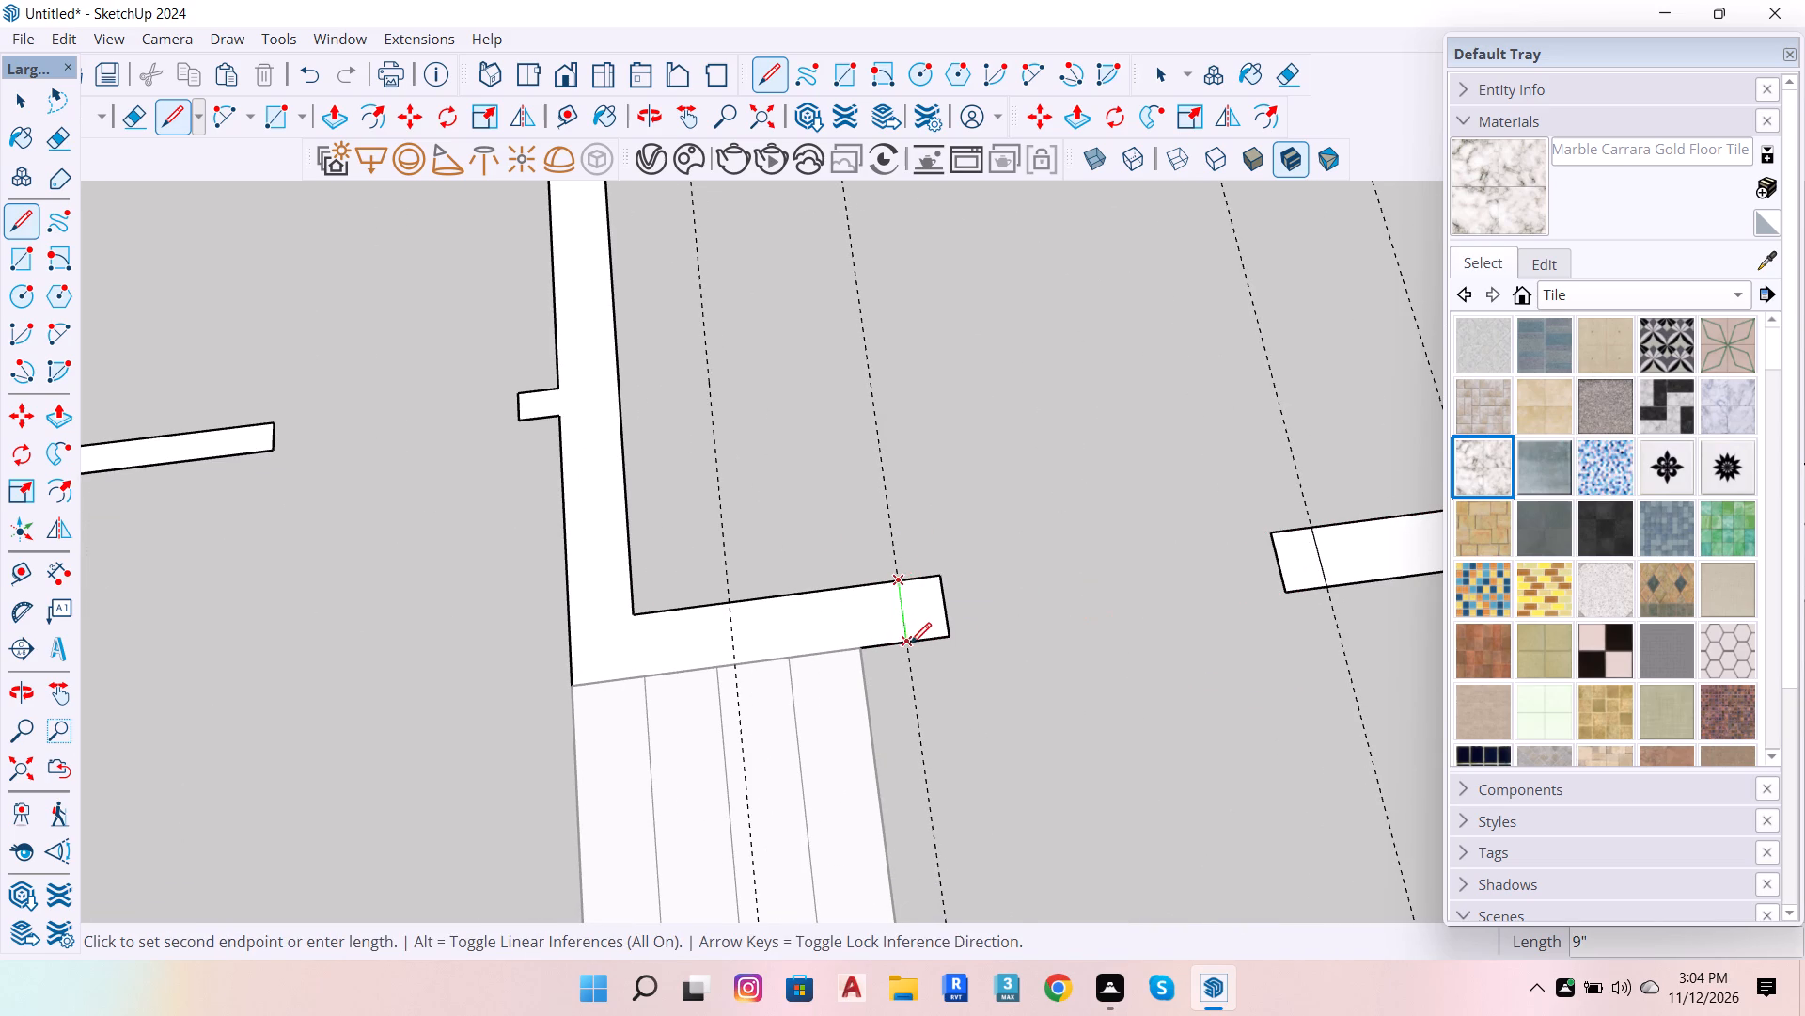
pyautogui.click(910, 643)
pyautogui.click(731, 603)
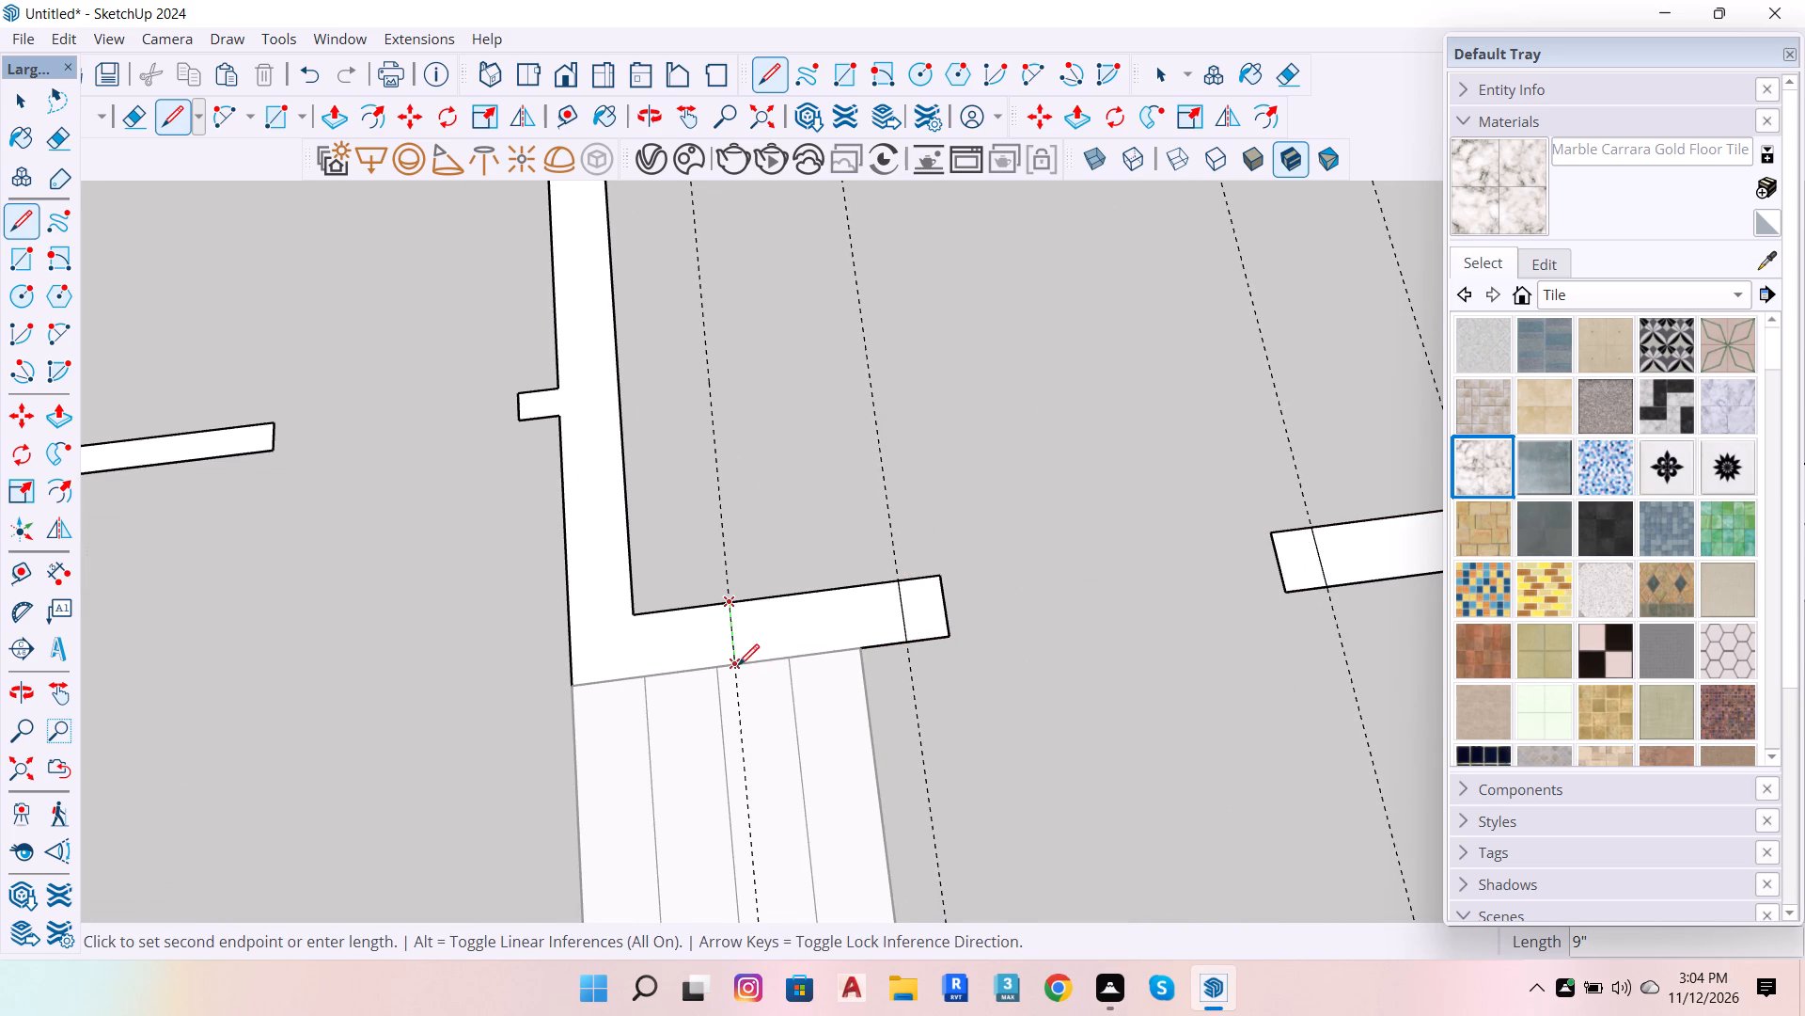
pyautogui.click(736, 665)
pyautogui.press('space')
# Erase the wall edges between the cross lines on both front walls, leaving 2' openings and 6" end pieces.
pyautogui.press('e')
pyautogui.moveTo(789, 595); pyautogui.dragTo(830, 631)
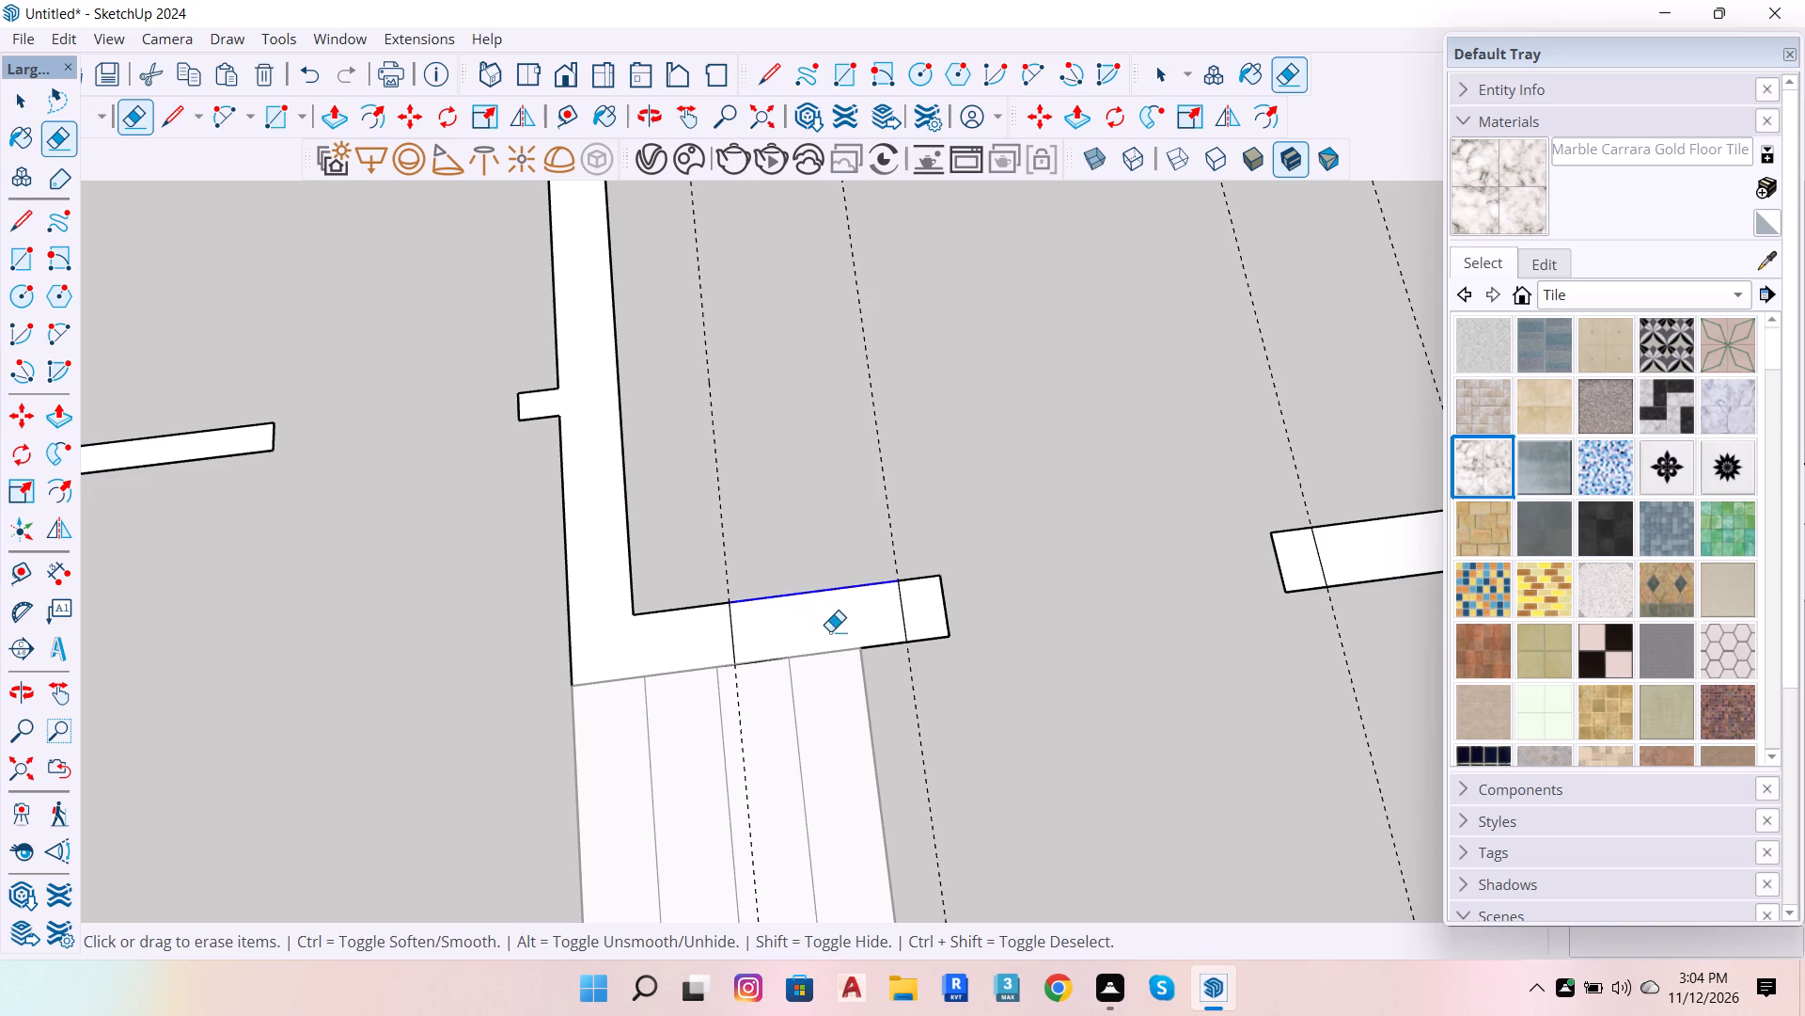
pyautogui.moveTo(830, 631); pyautogui.dragTo(842, 655)
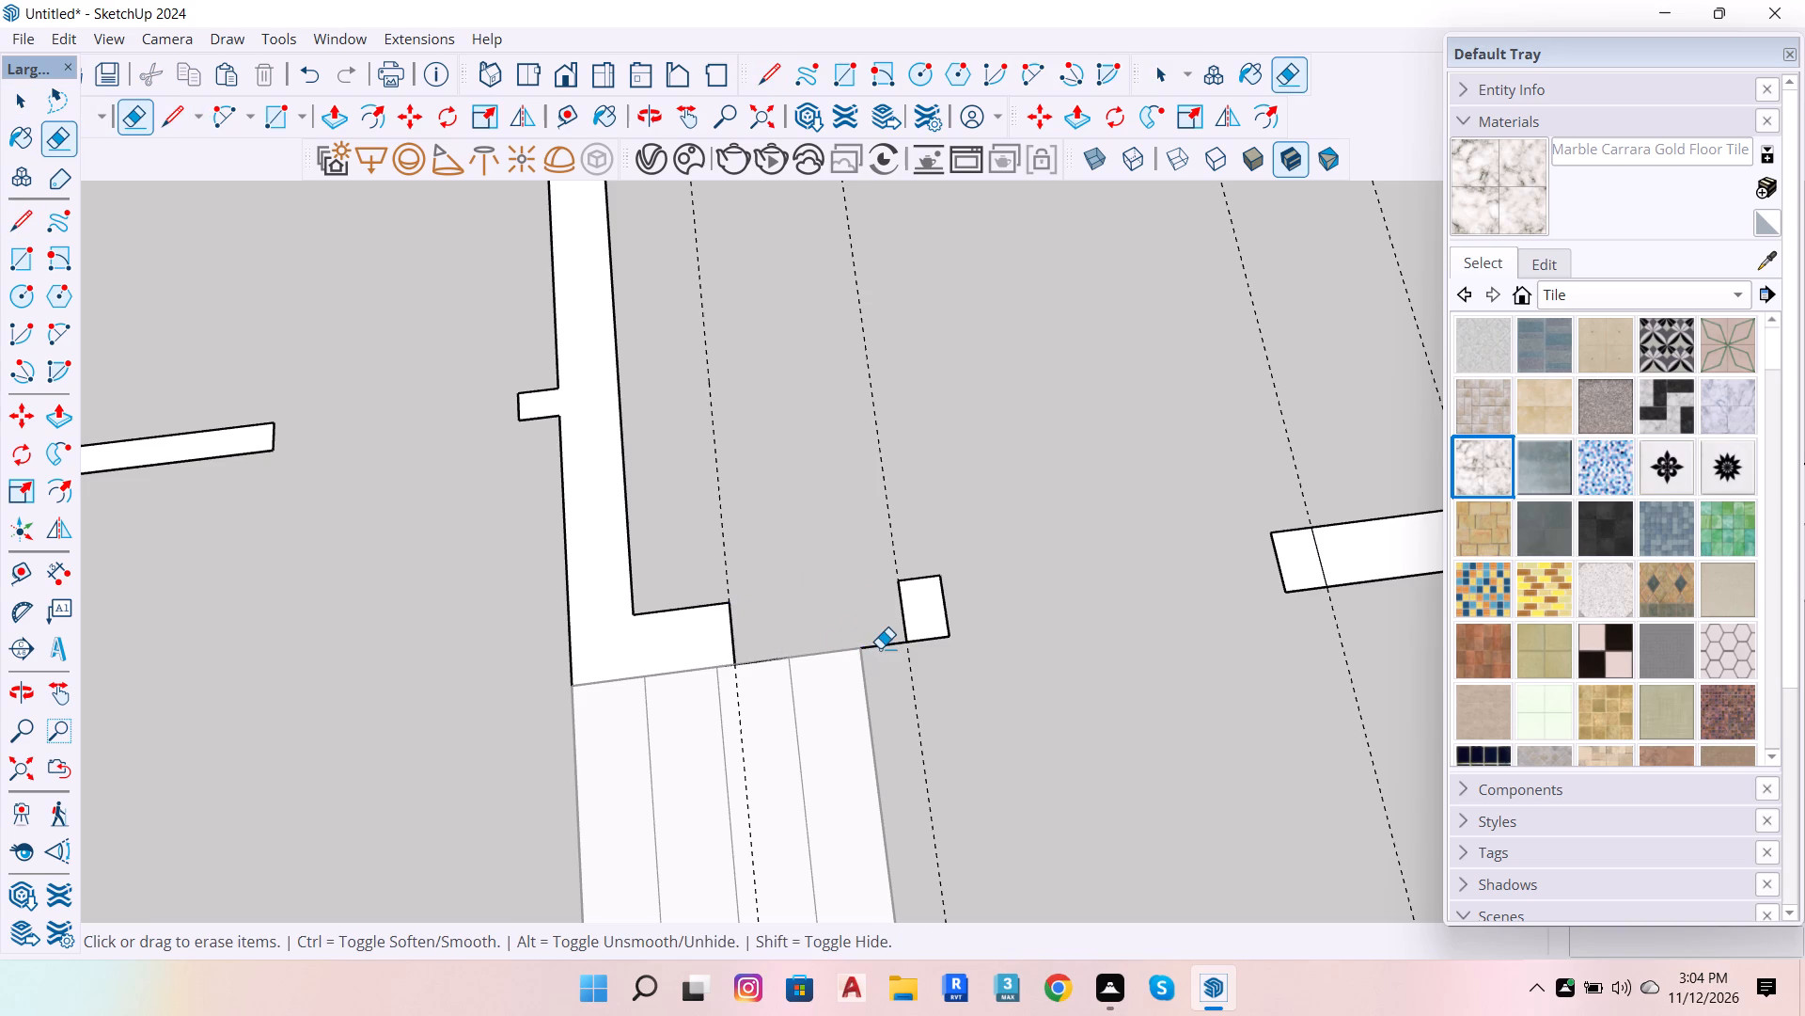
pyautogui.click(880, 648)
pyautogui.scroll(-5, 784, 632)
pyautogui.scroll(5, 1196, 594)
pyautogui.moveTo(1178, 517); pyautogui.dragTo(1181, 582)
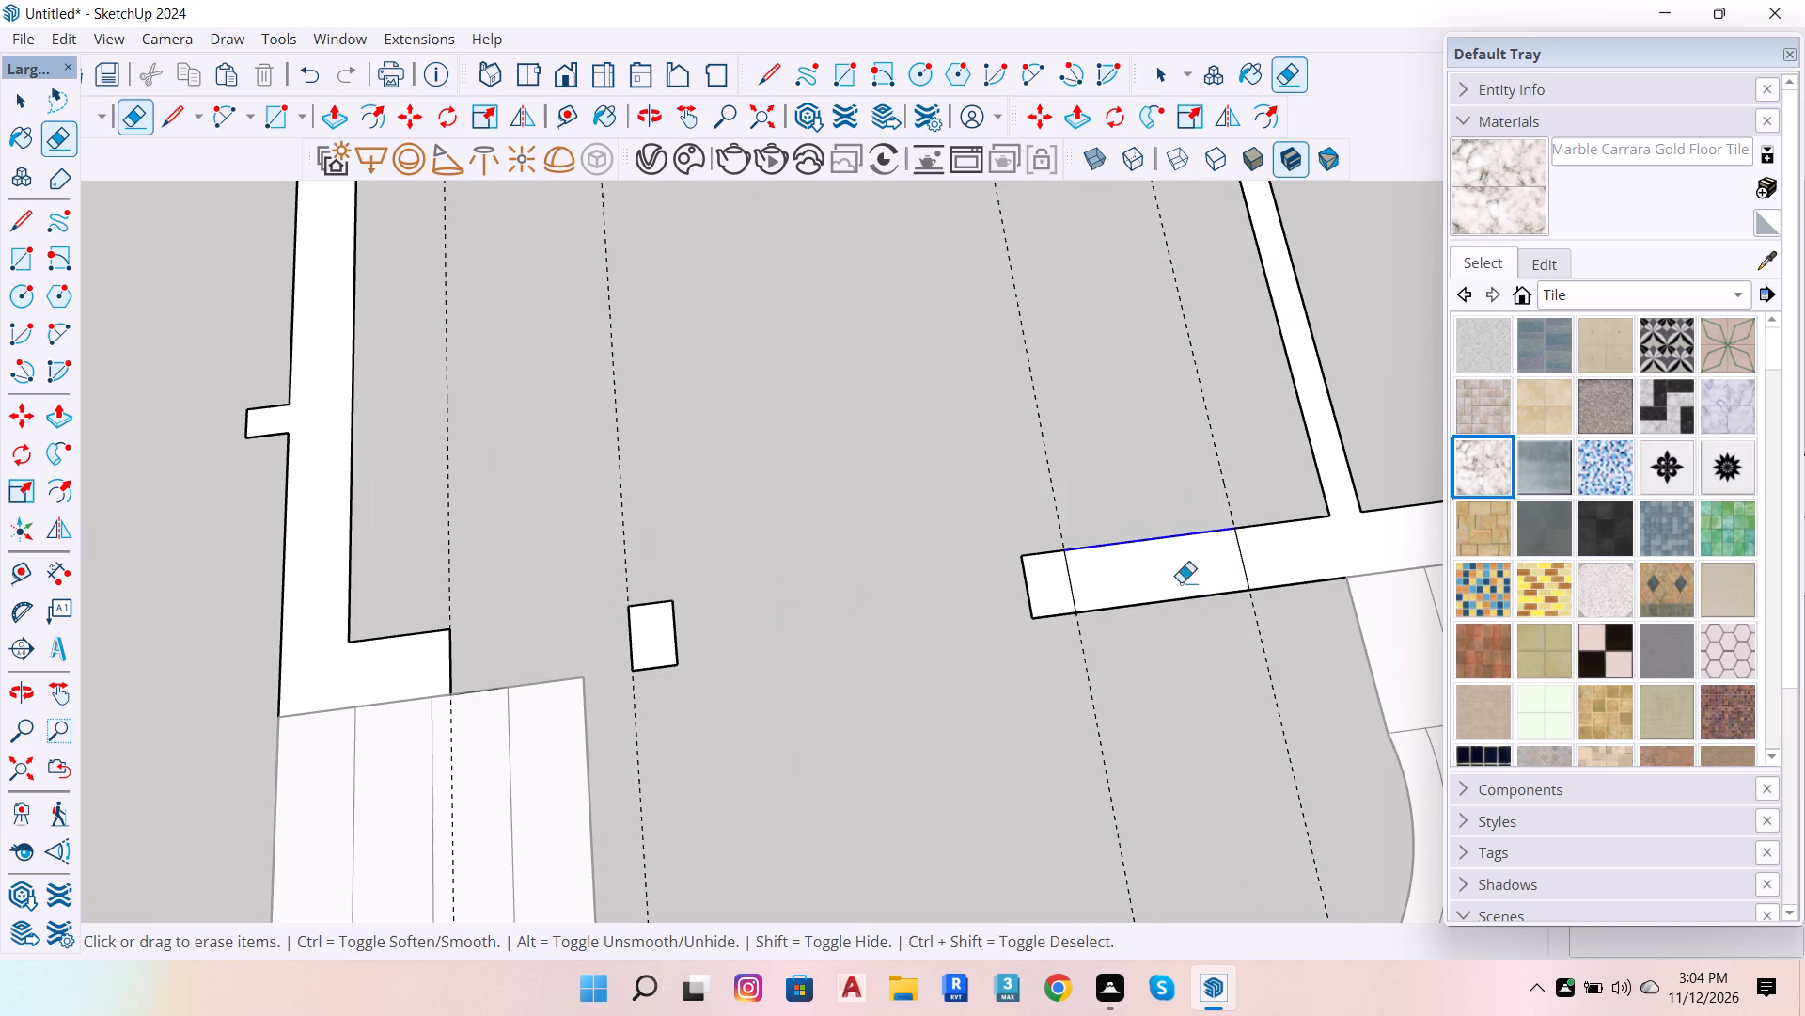
pyautogui.moveTo(1181, 582); pyautogui.dragTo(1186, 634)
# Erase the four guides running through the front entrance room.
pyautogui.moveTo(1233, 400); pyautogui.dragTo(541, 425)
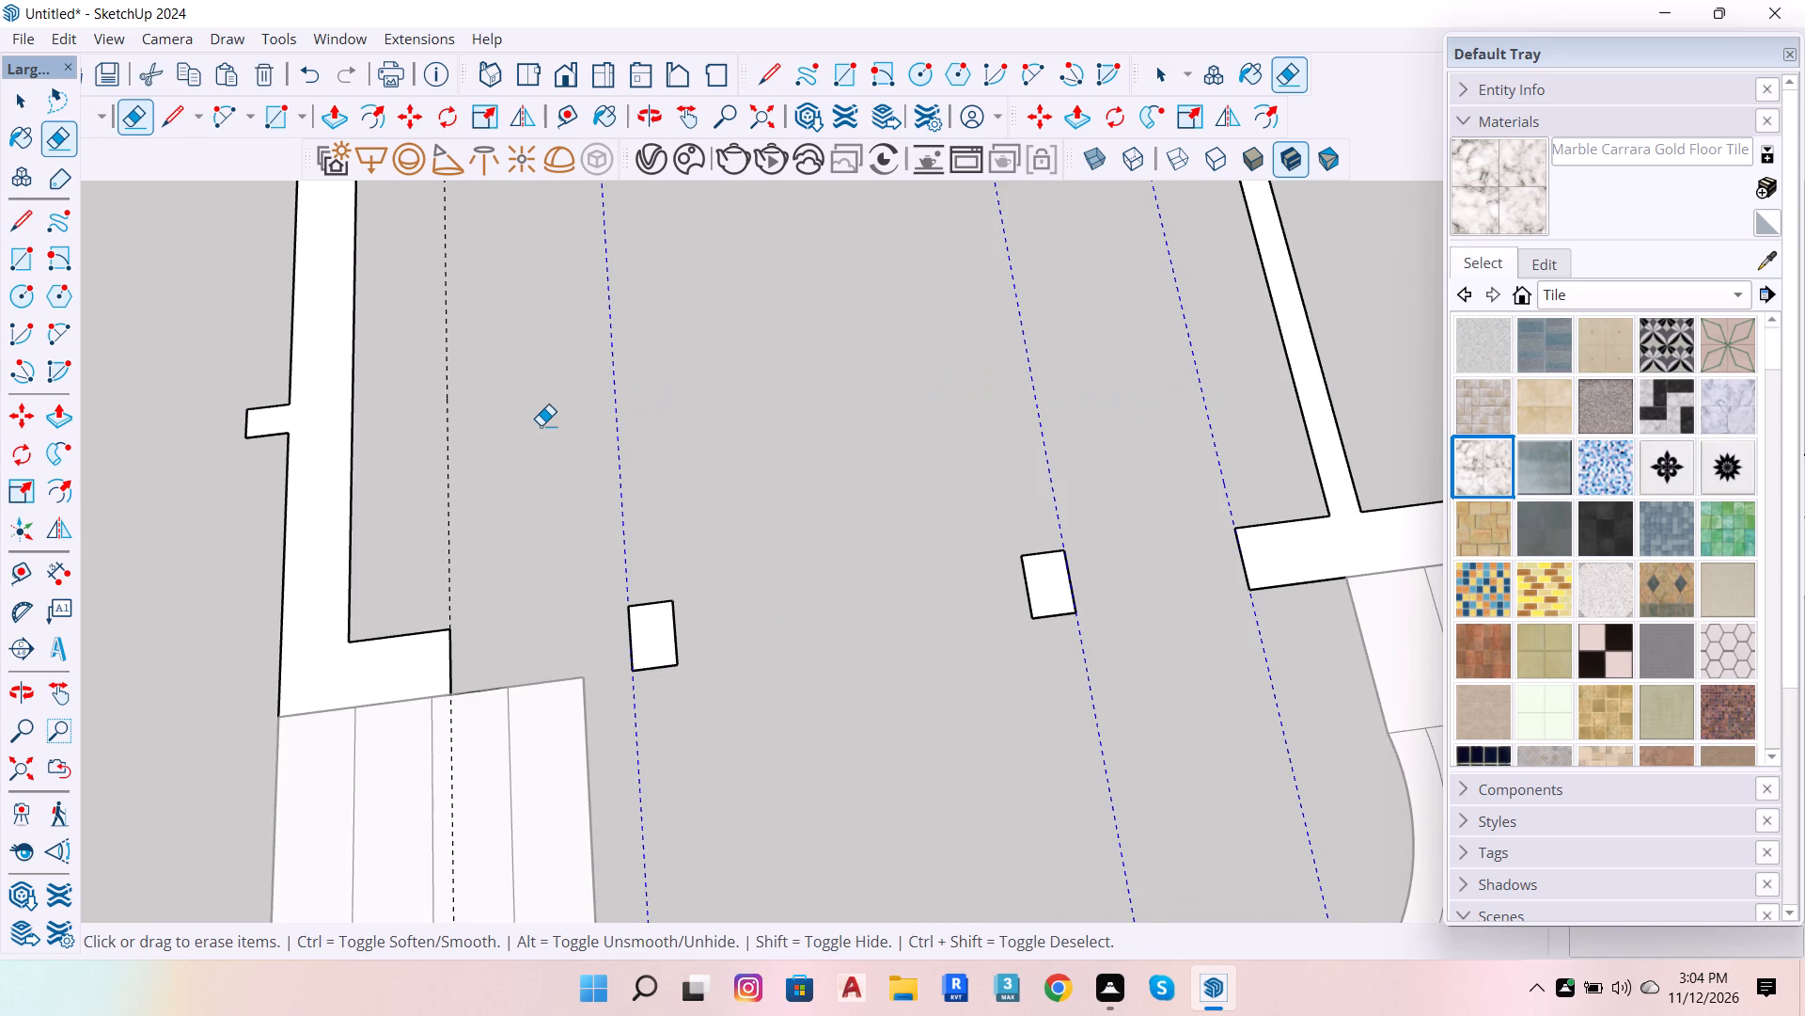
pyautogui.moveTo(541, 425); pyautogui.dragTo(438, 440)
pyautogui.scroll(-7, 542, 456)
pyautogui.scroll(4, 701, 532)
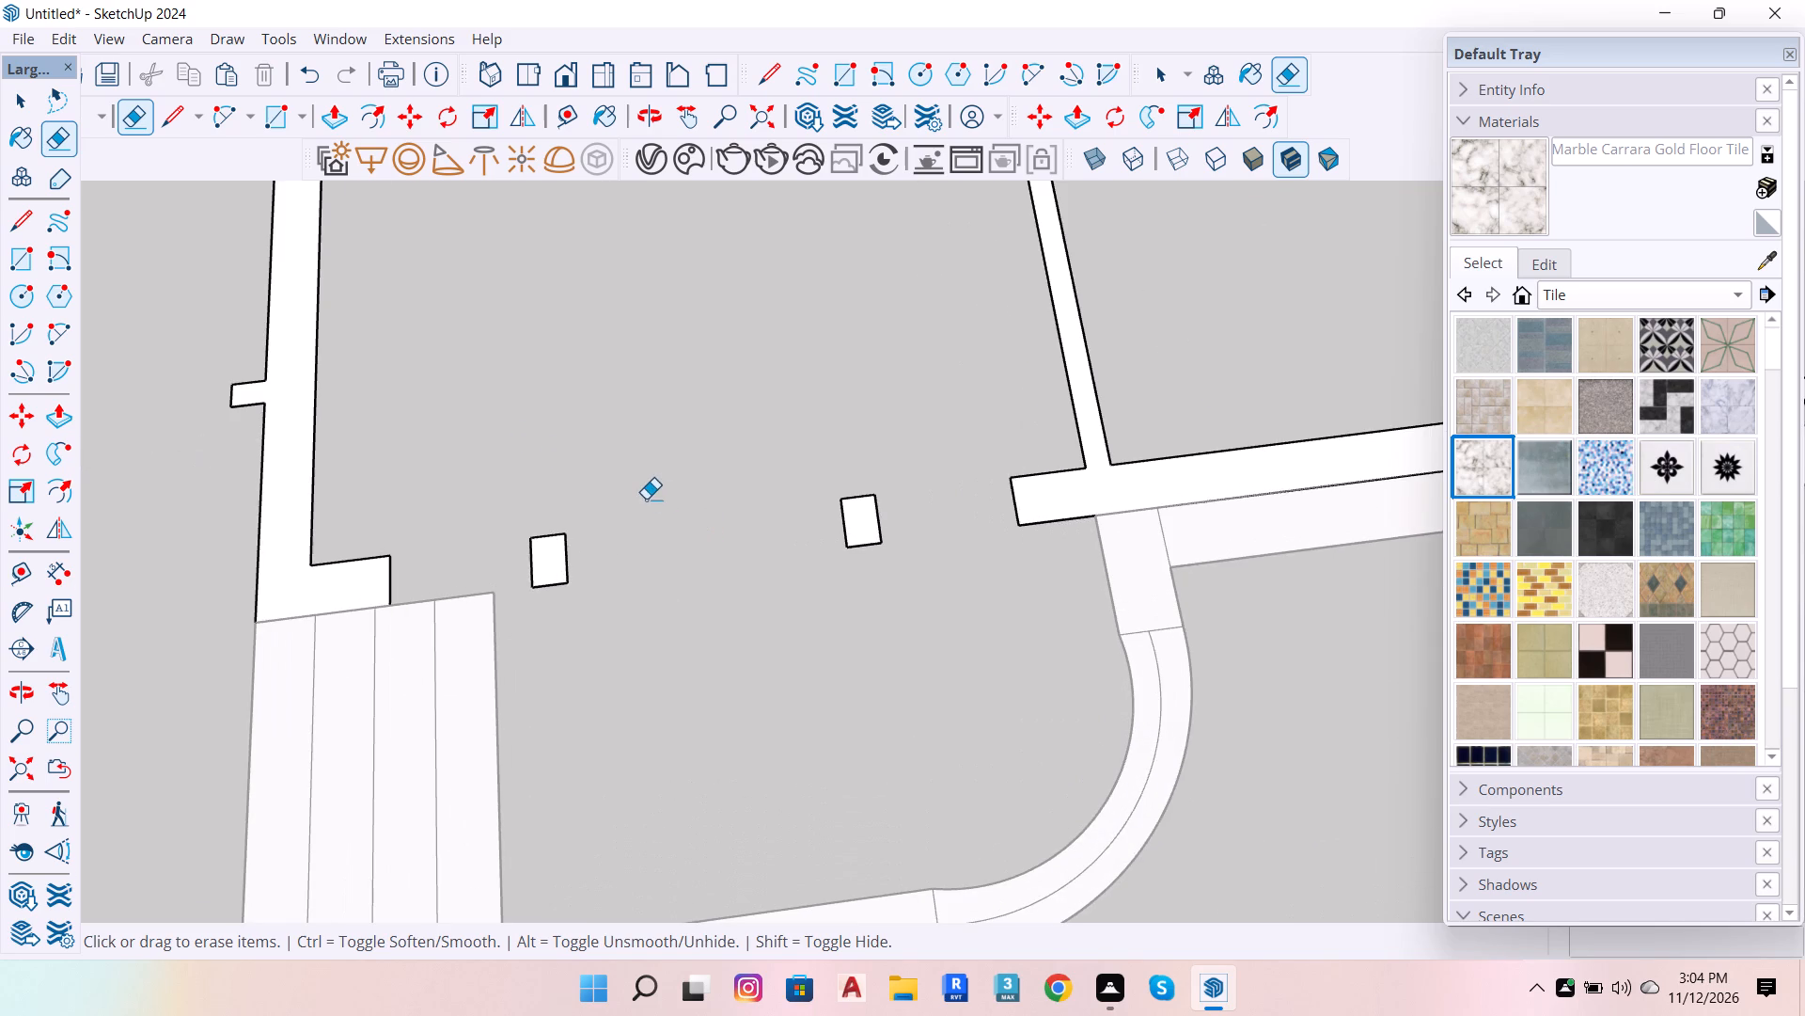
pyautogui.press('space')
pyautogui.scroll(-8, 658, 523)
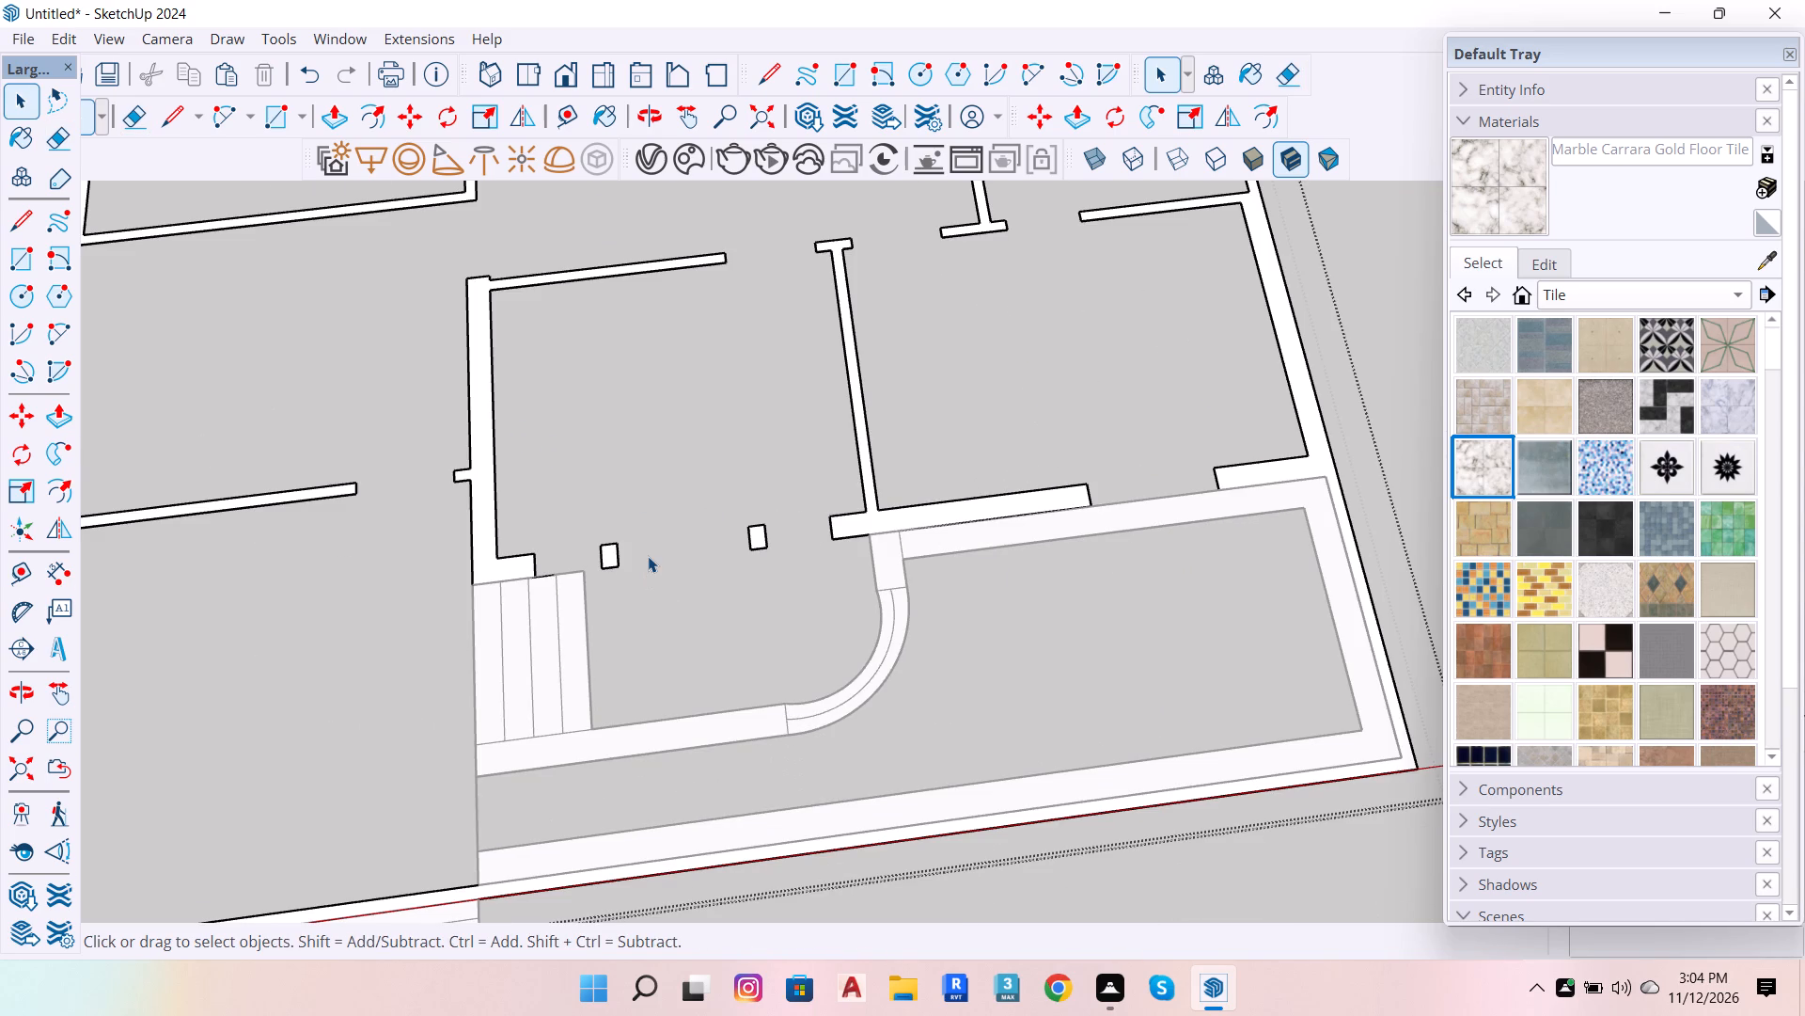
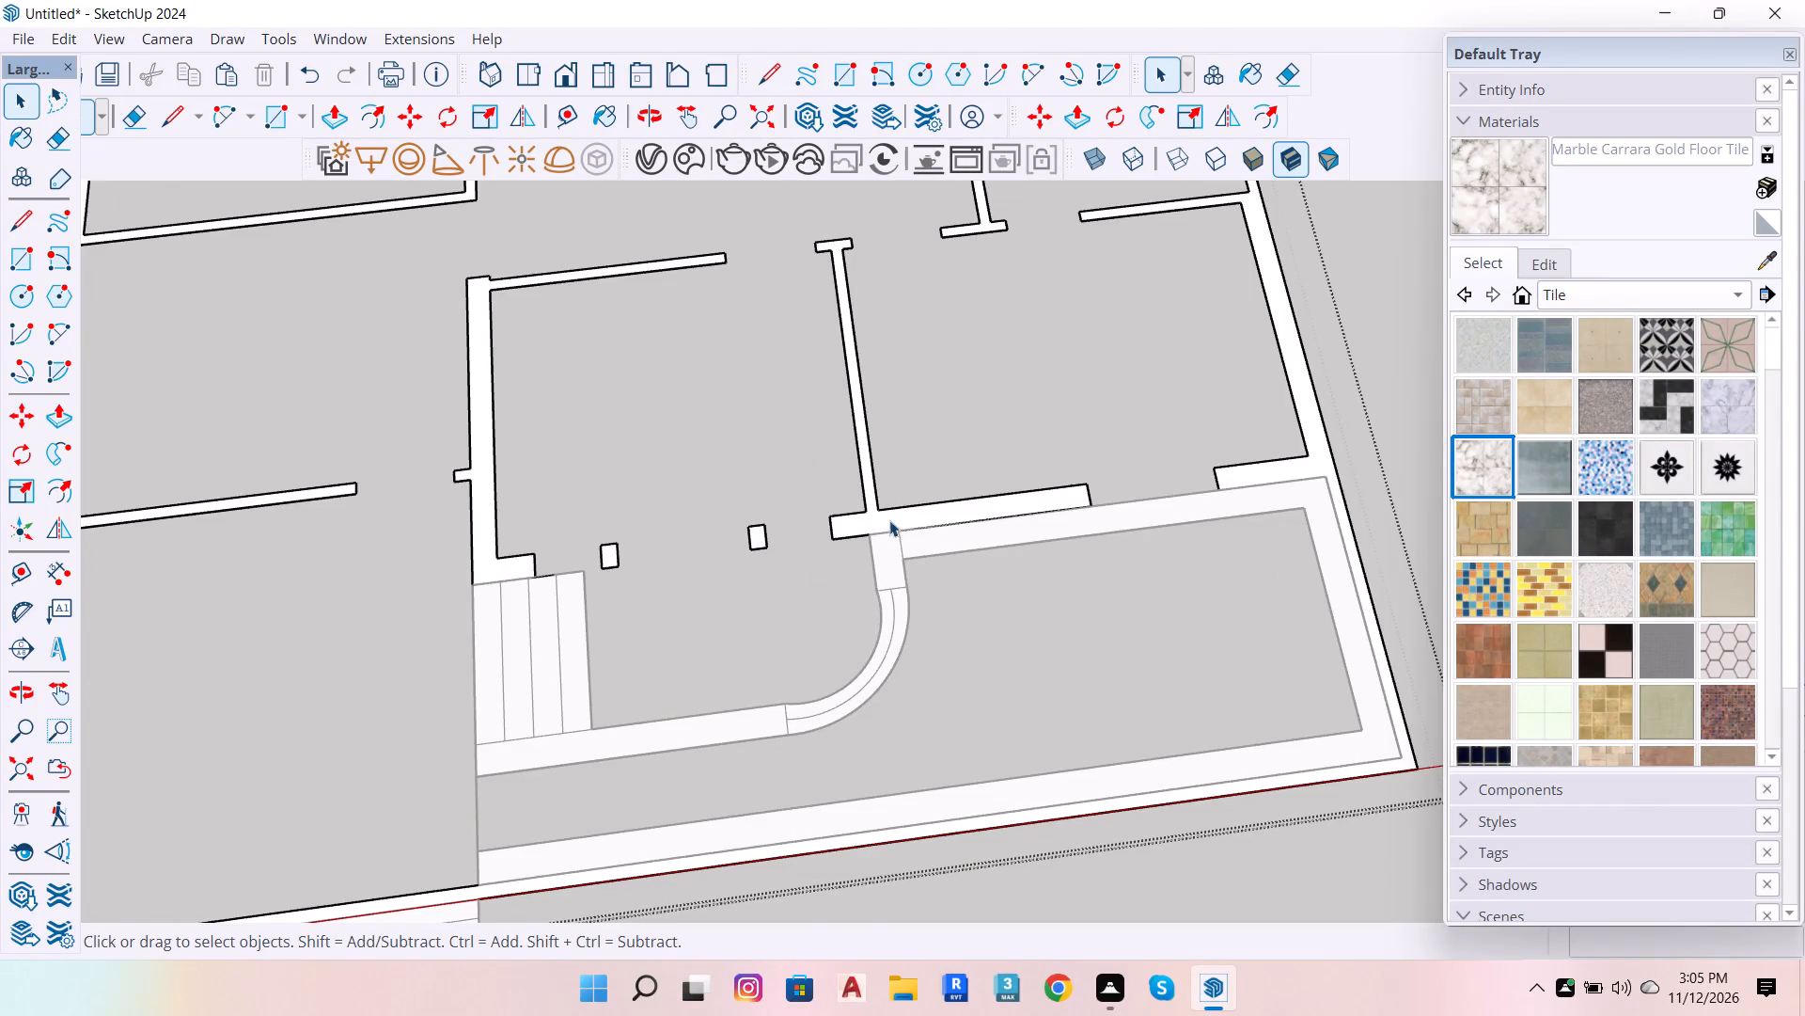
# Push/Pull the outer wall face, together with its connected partitions, up to a height of 10'.
pyautogui.scroll(-13, 889, 520)
pyautogui.scroll(7, 855, 527)
pyautogui.scroll(3, 952, 564)
pyautogui.scroll(-8, 953, 567)
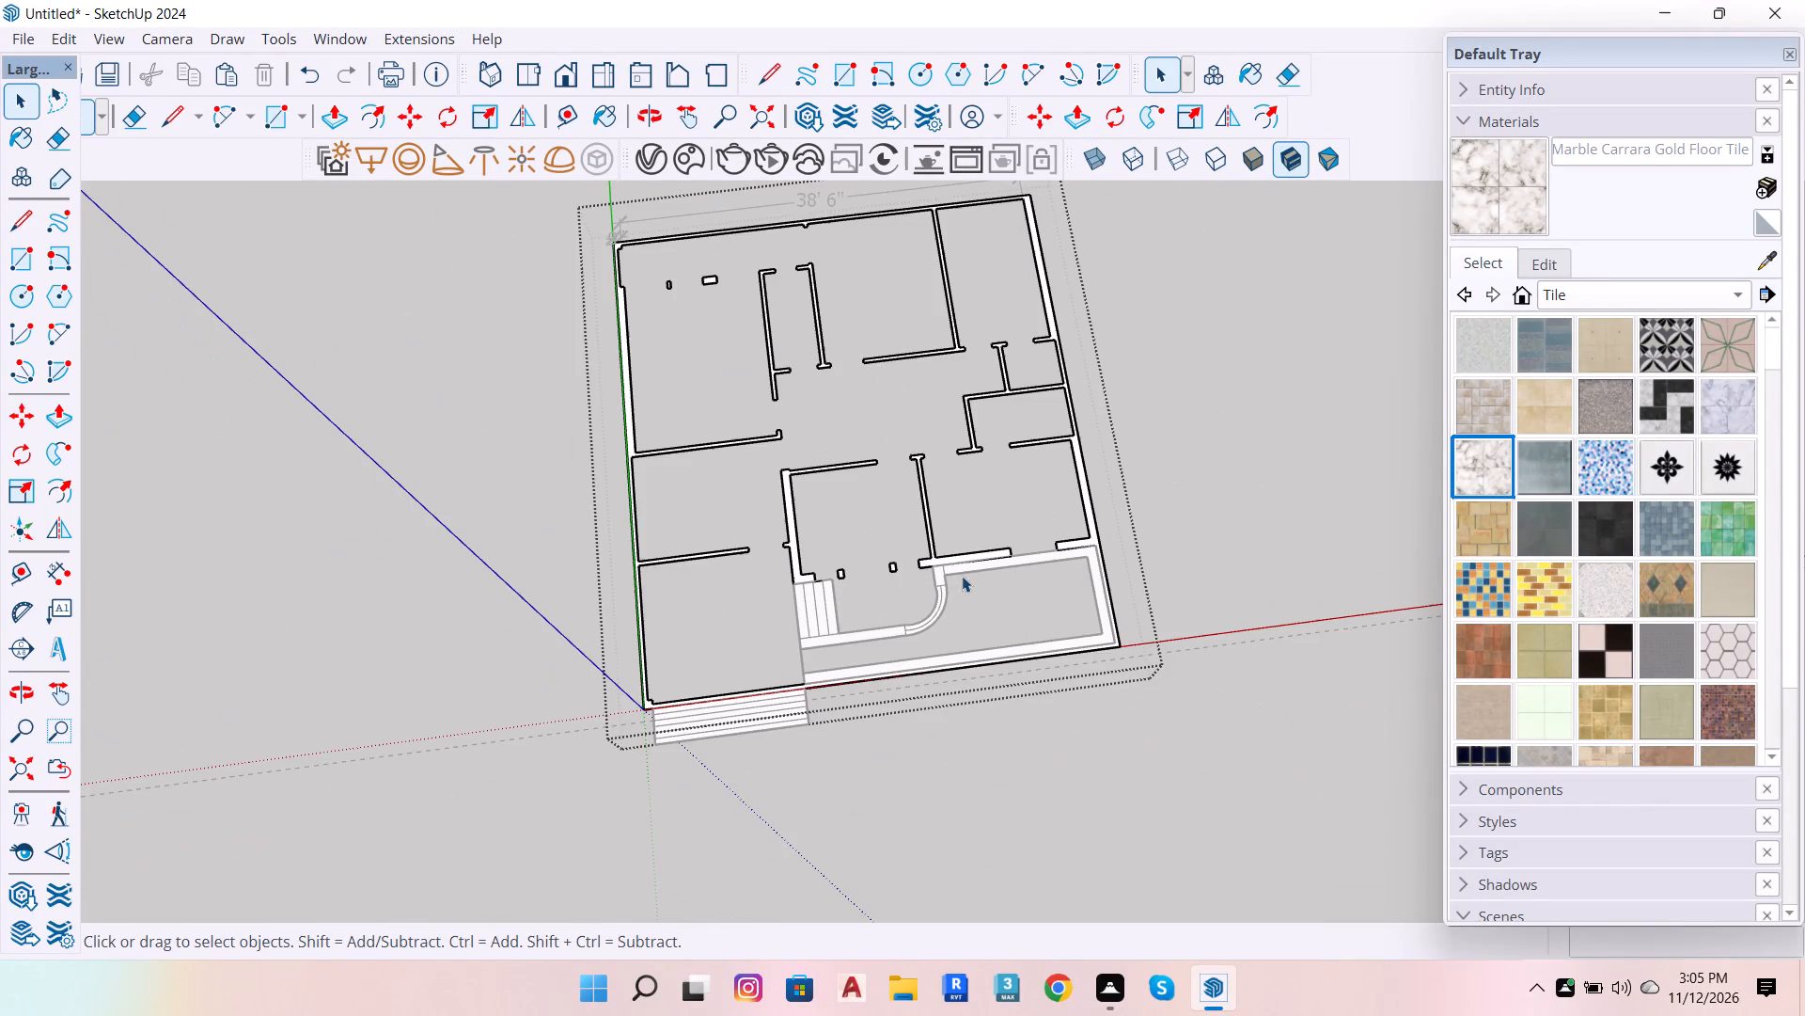
pyautogui.scroll(6, 1123, 598)
pyautogui.scroll(5, 1083, 531)
pyautogui.click(1062, 442)
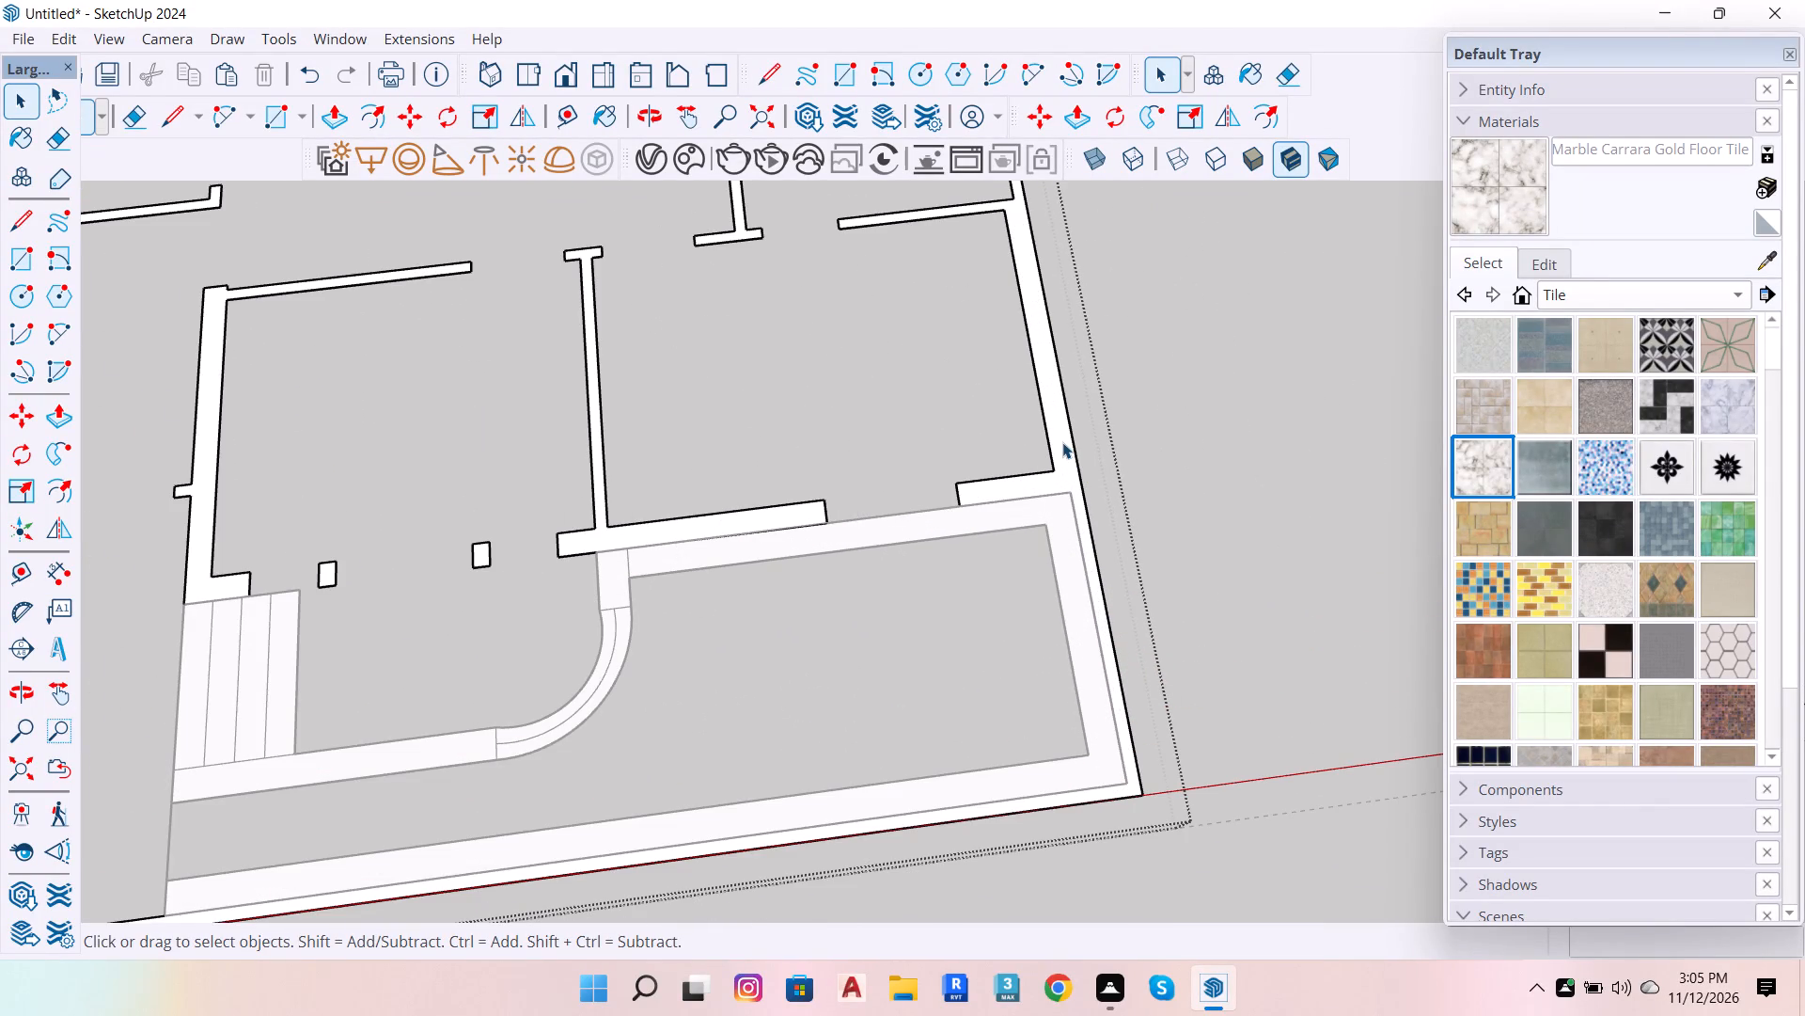
pyautogui.press('p')
pyautogui.click(1062, 442)
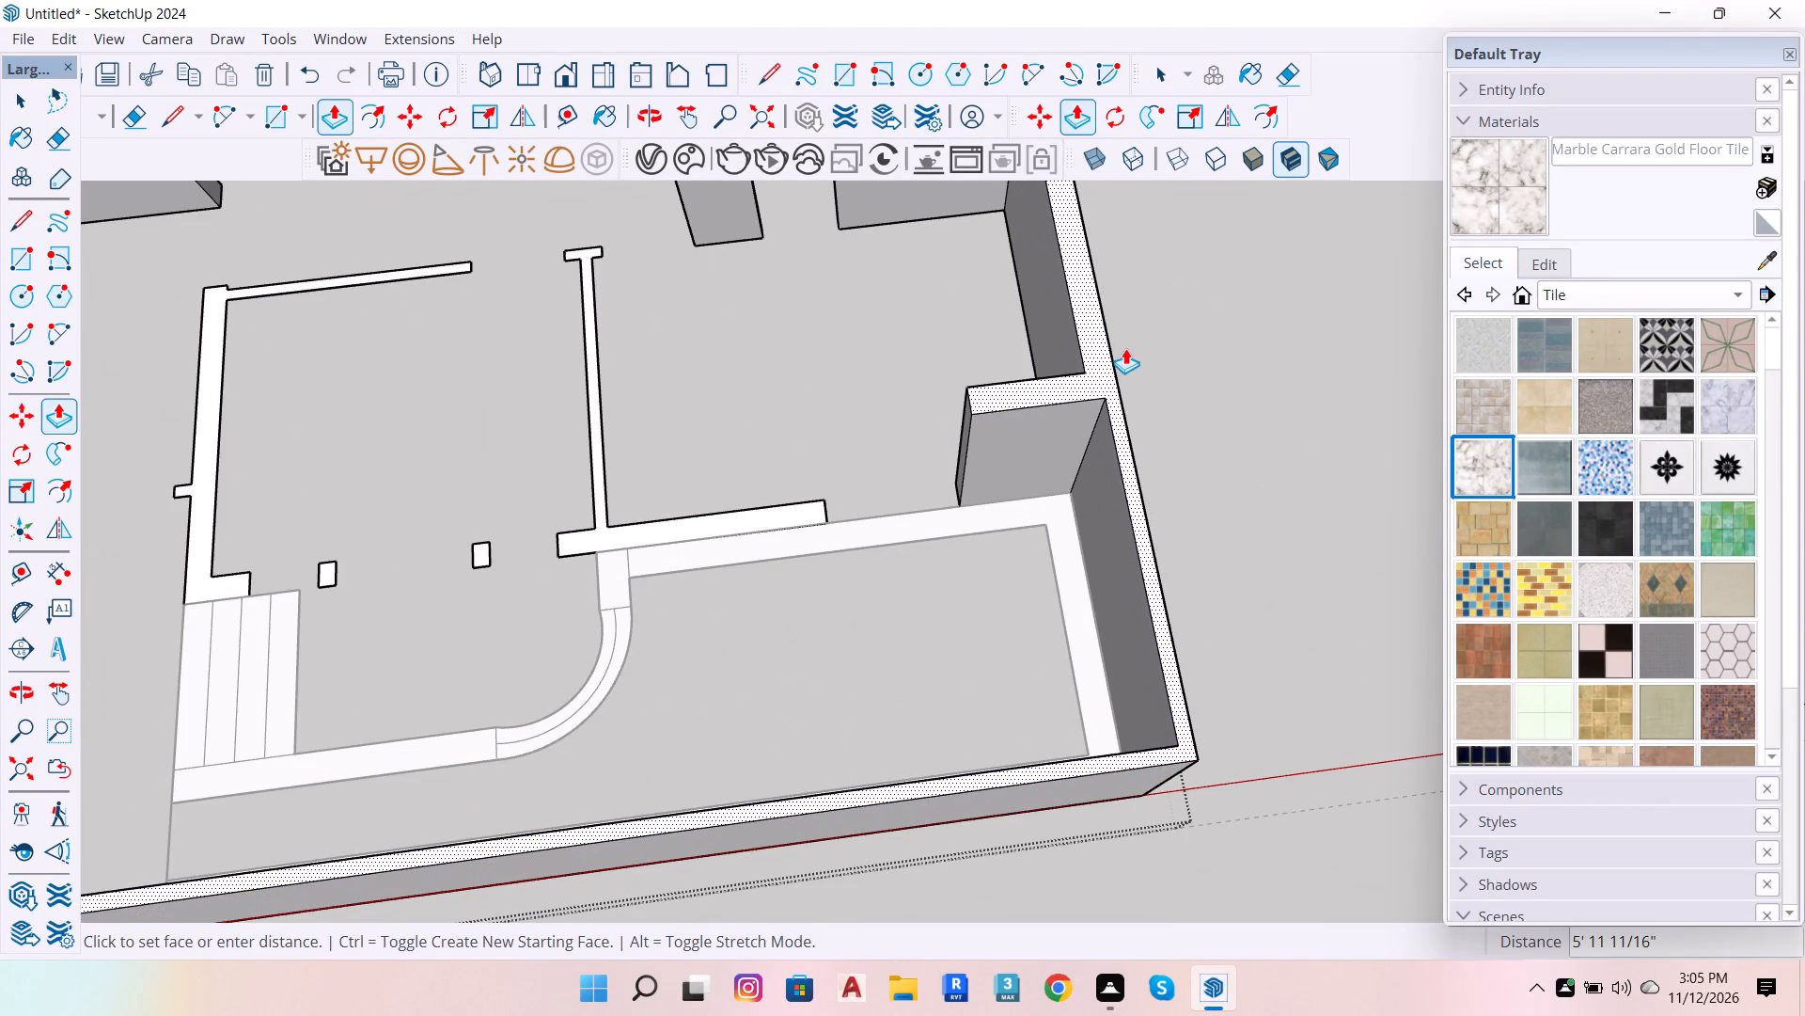
pyautogui.click(1125, 348)
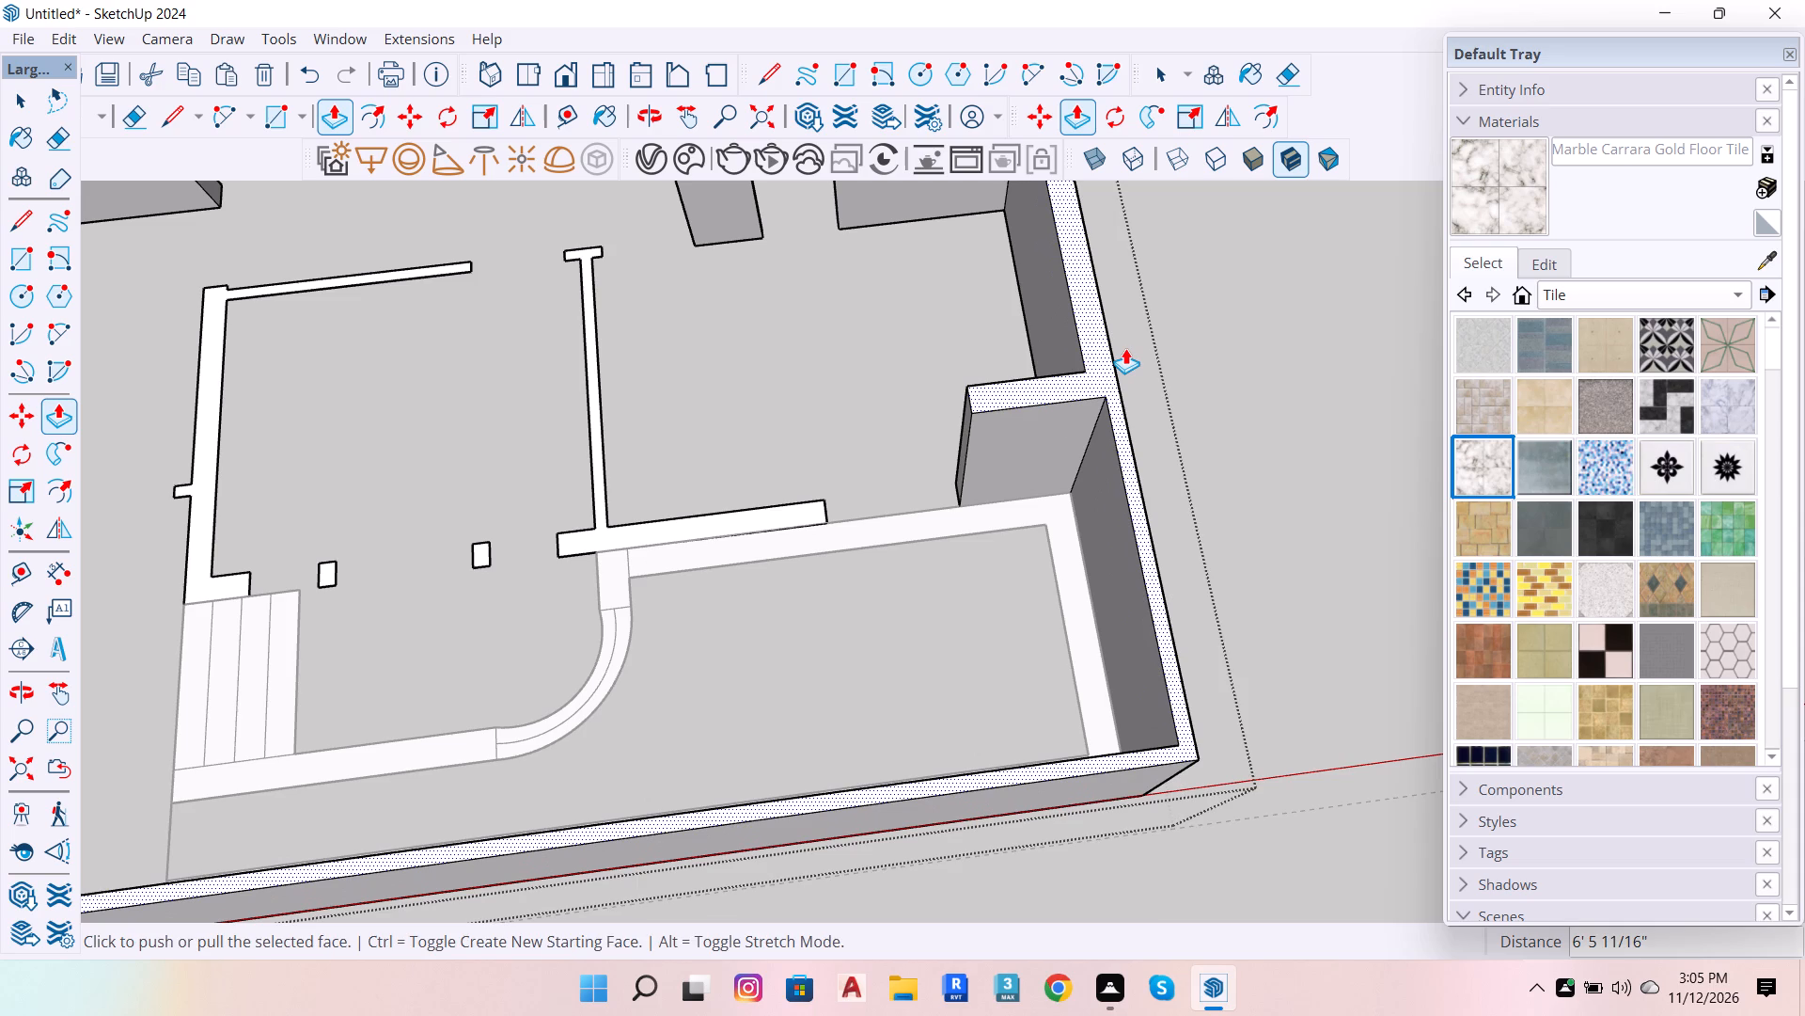
pyautogui.write("10'")
pyautogui.press('Return')
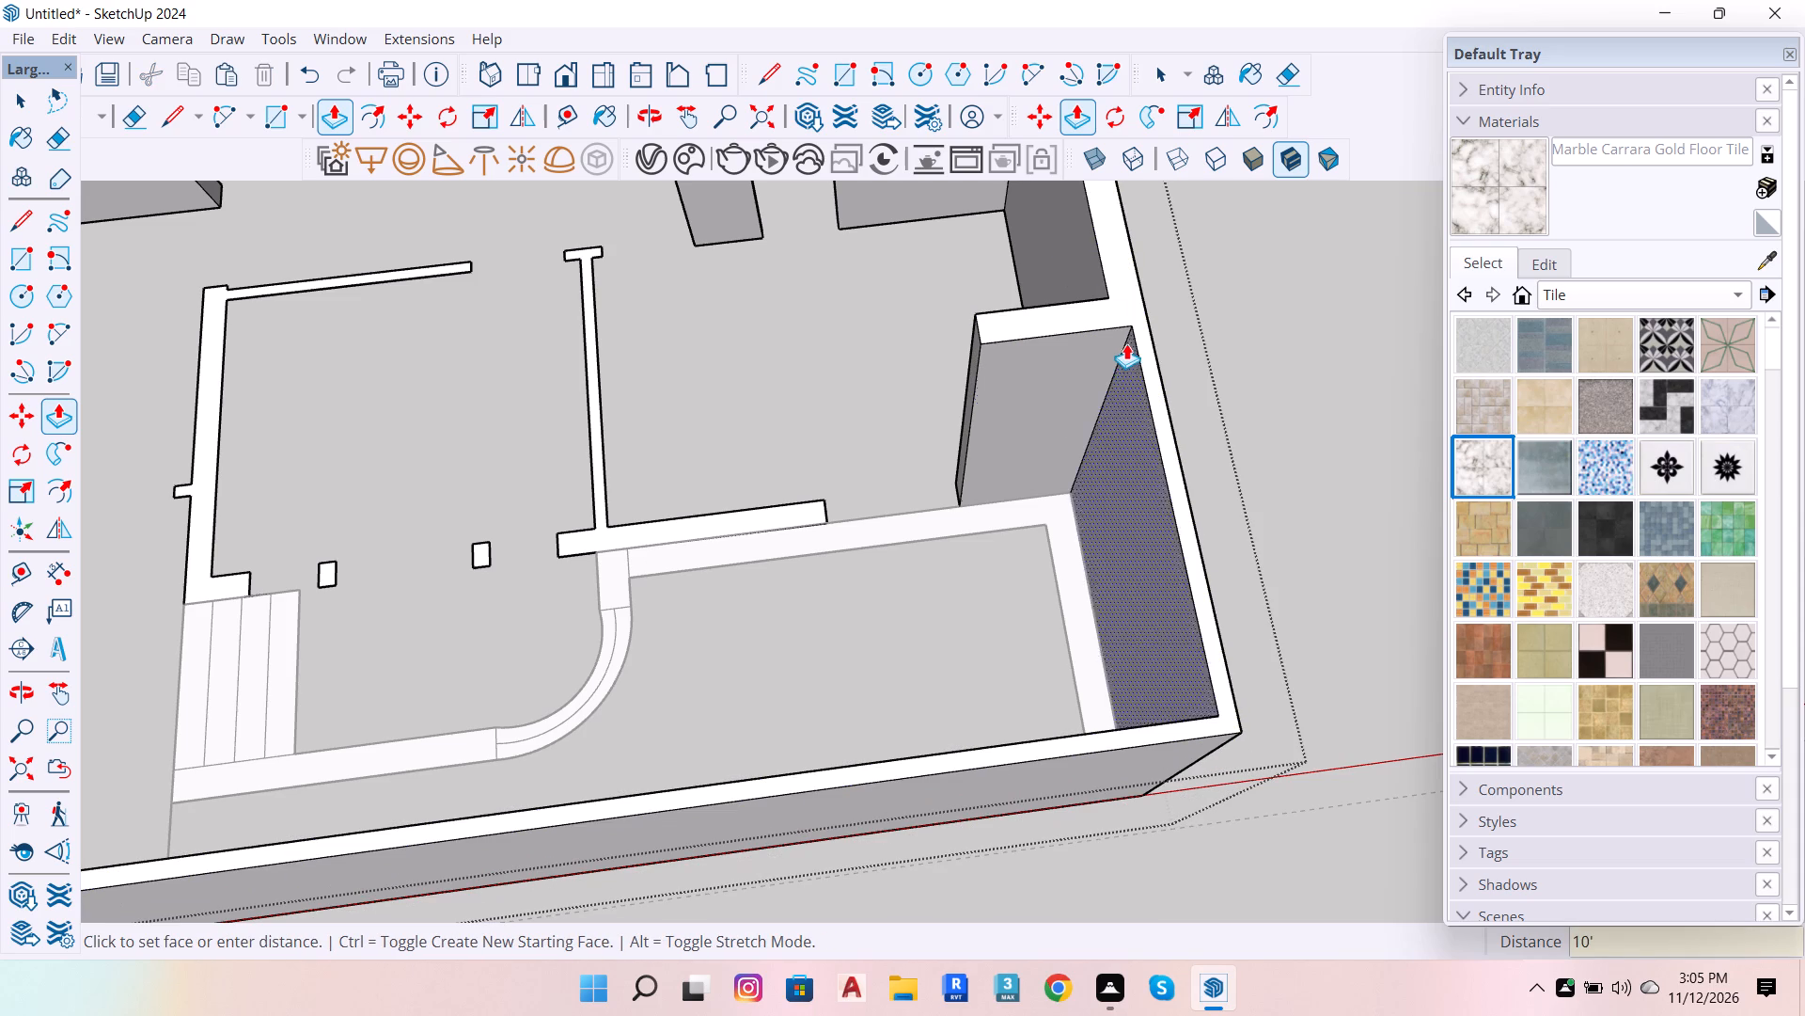
# Extrude the wall behind the curved planter, the two small pillars and the wall beside the inner steps by the same 10'.
pyautogui.scroll(6, 699, 524)
pyautogui.doubleClick(715, 528)
pyautogui.scroll(-8, 1014, 546)
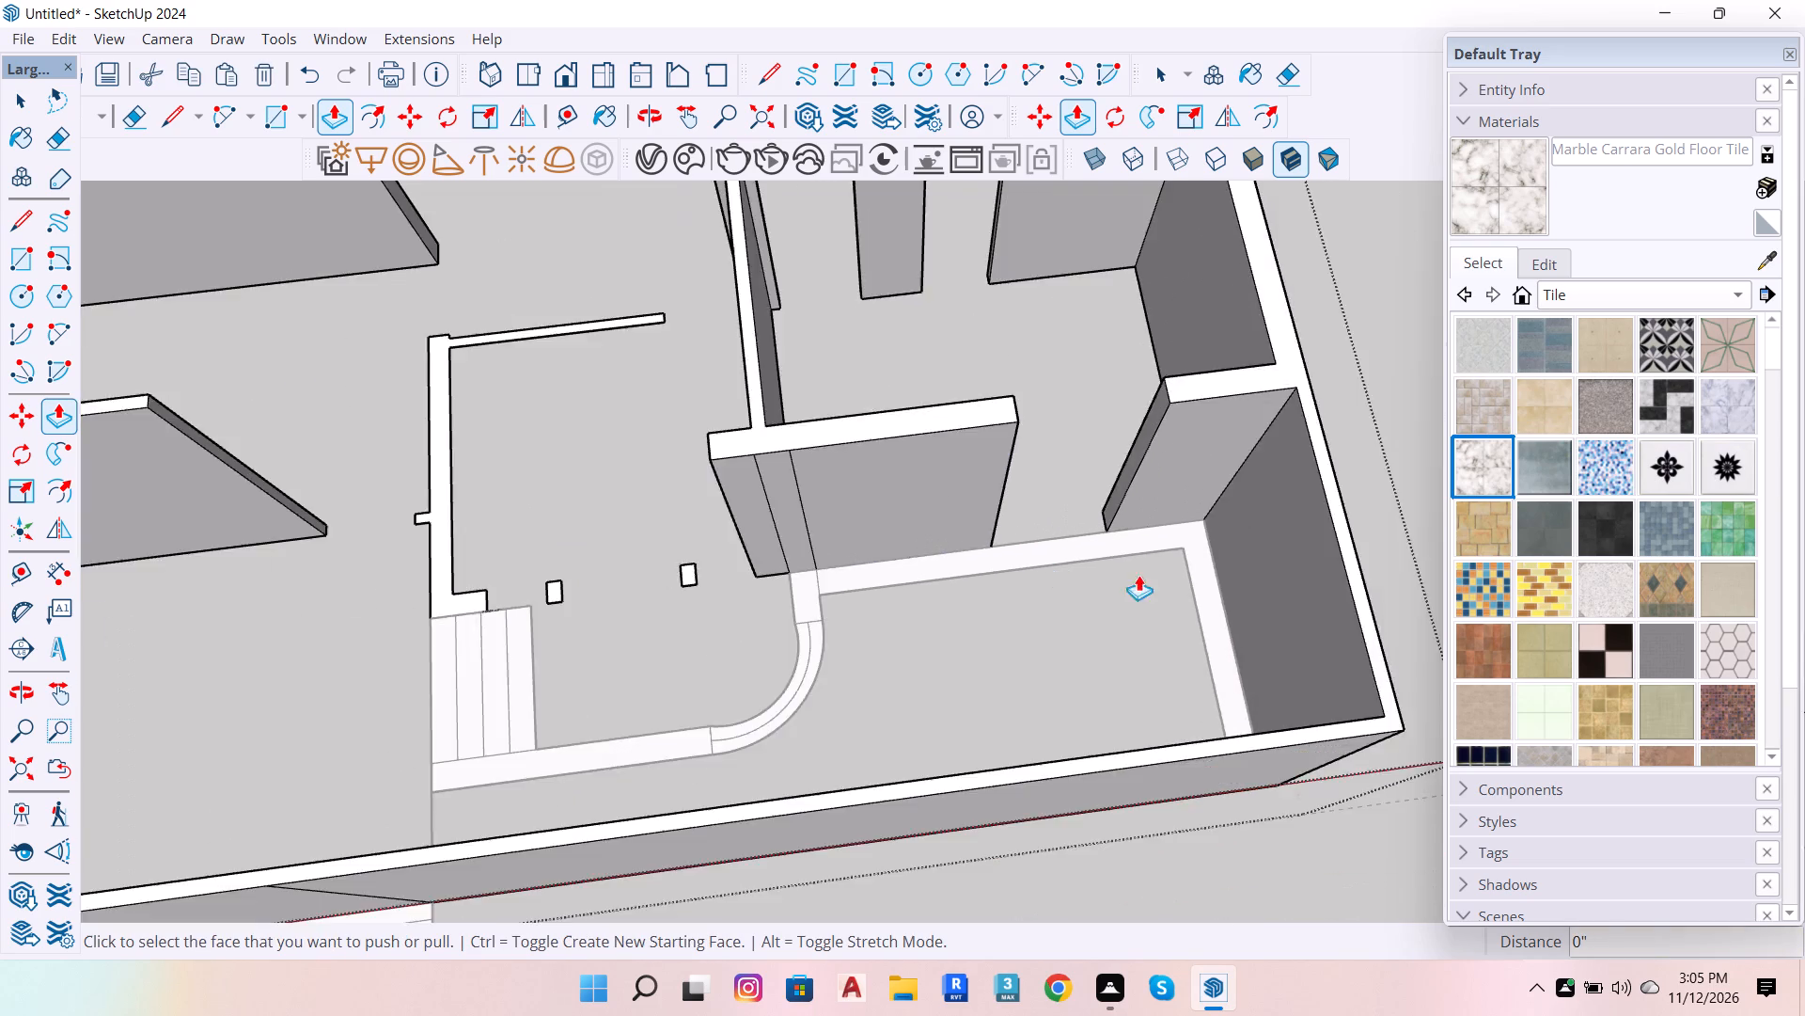
pyautogui.scroll(-7, 1138, 575)
pyautogui.scroll(6, 777, 595)
pyautogui.scroll(7, 1058, 603)
pyautogui.doubleClick(1059, 575)
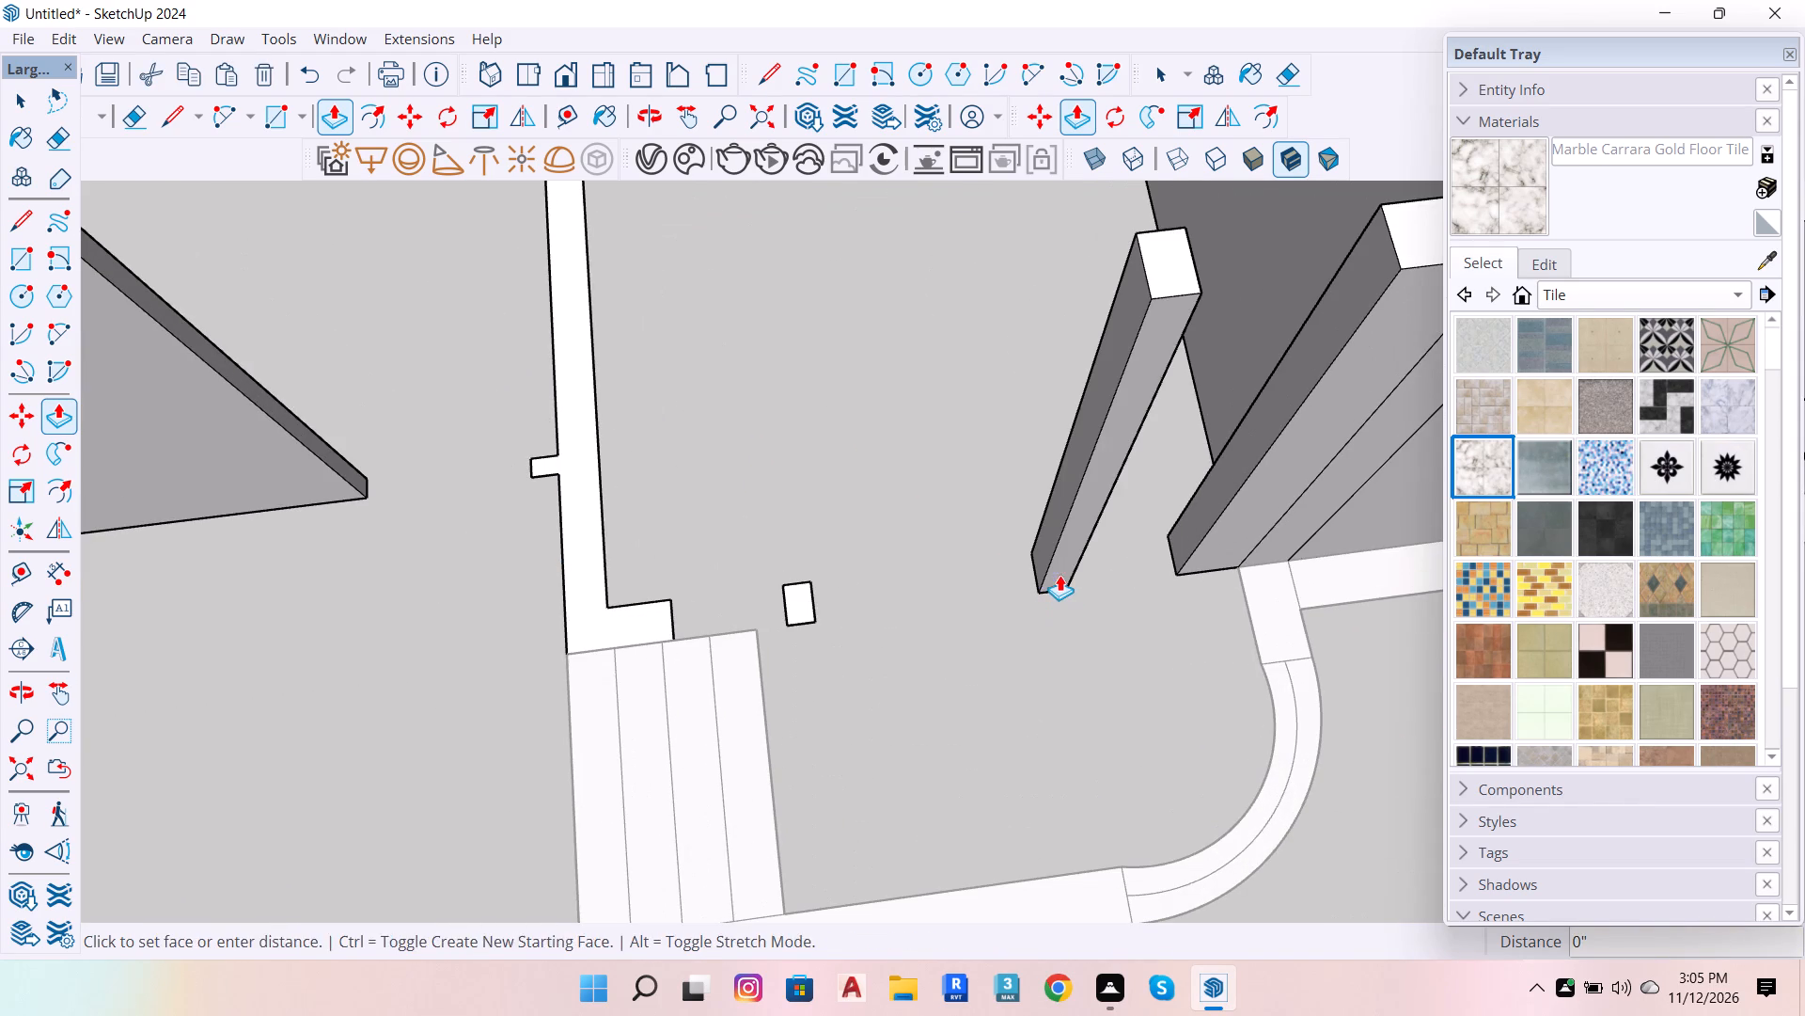
pyautogui.doubleClick(790, 594)
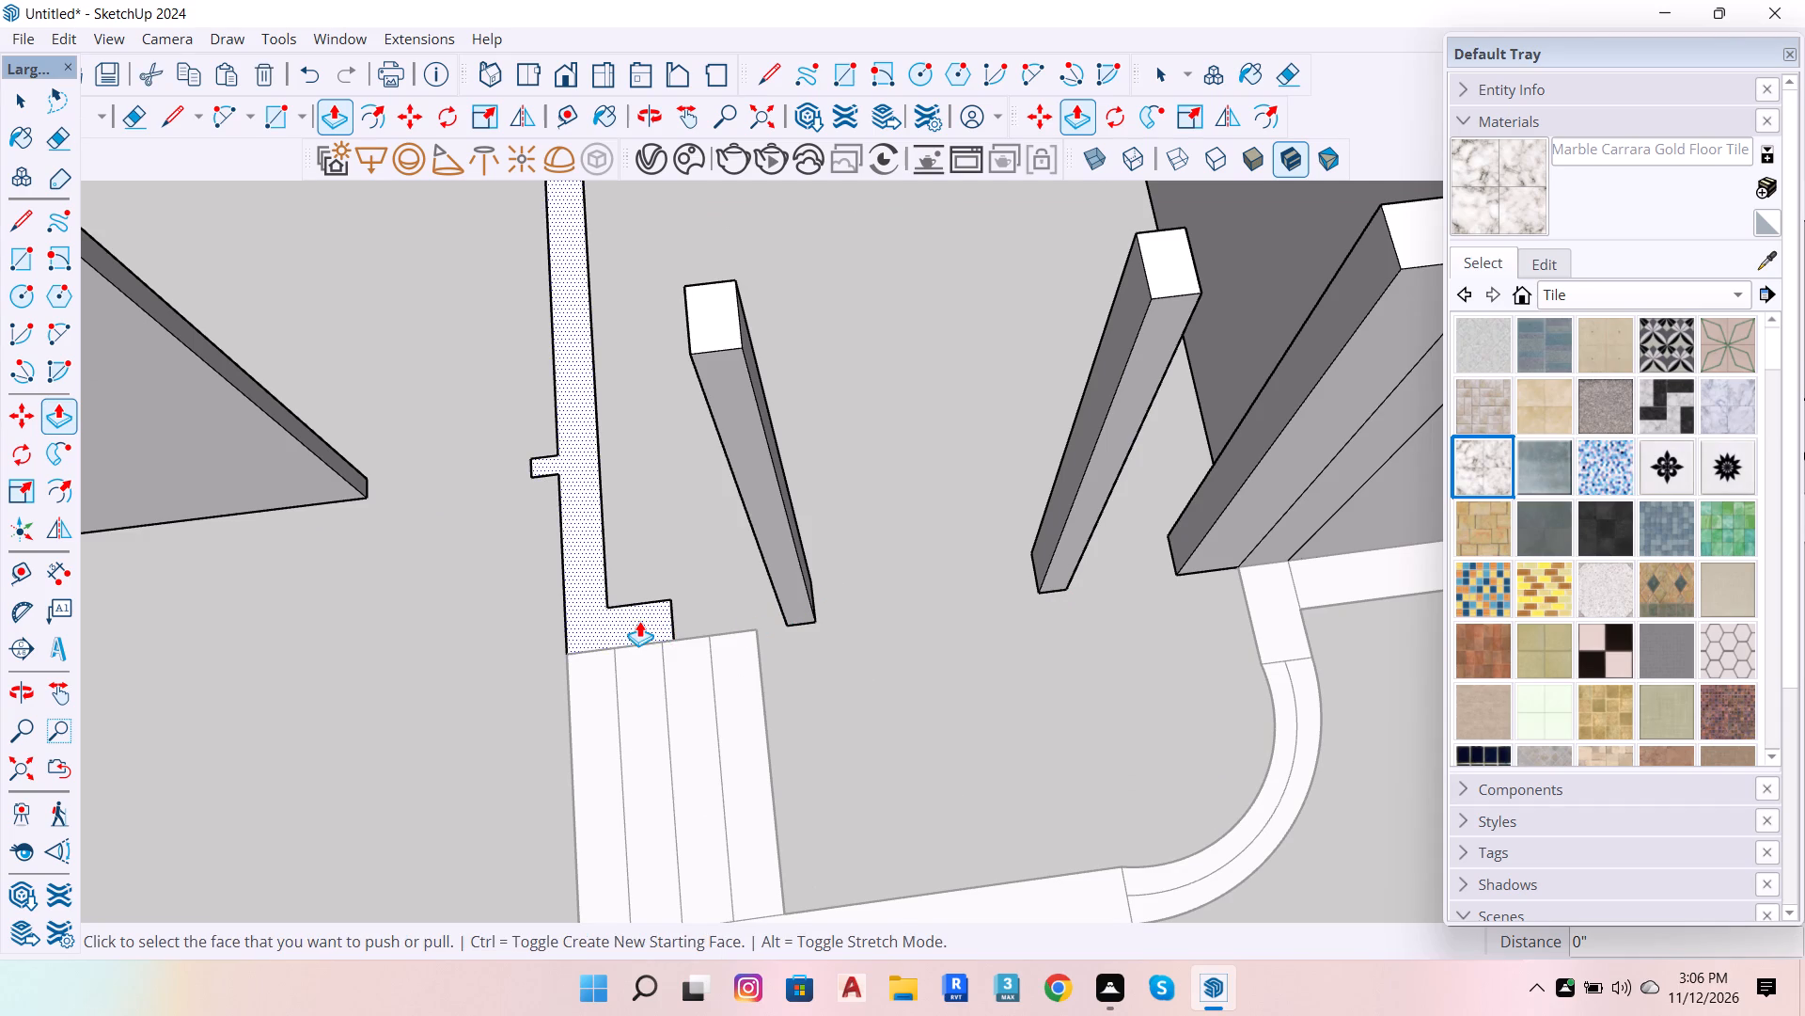
pyautogui.doubleClick(639, 621)
# Extrude the two parallel passage walls and the two small pillars in the back room by the same 10', and close the wall group.
pyautogui.scroll(-20, 899, 722)
pyautogui.scroll(-1, 899, 722)
pyautogui.scroll(7, 939, 557)
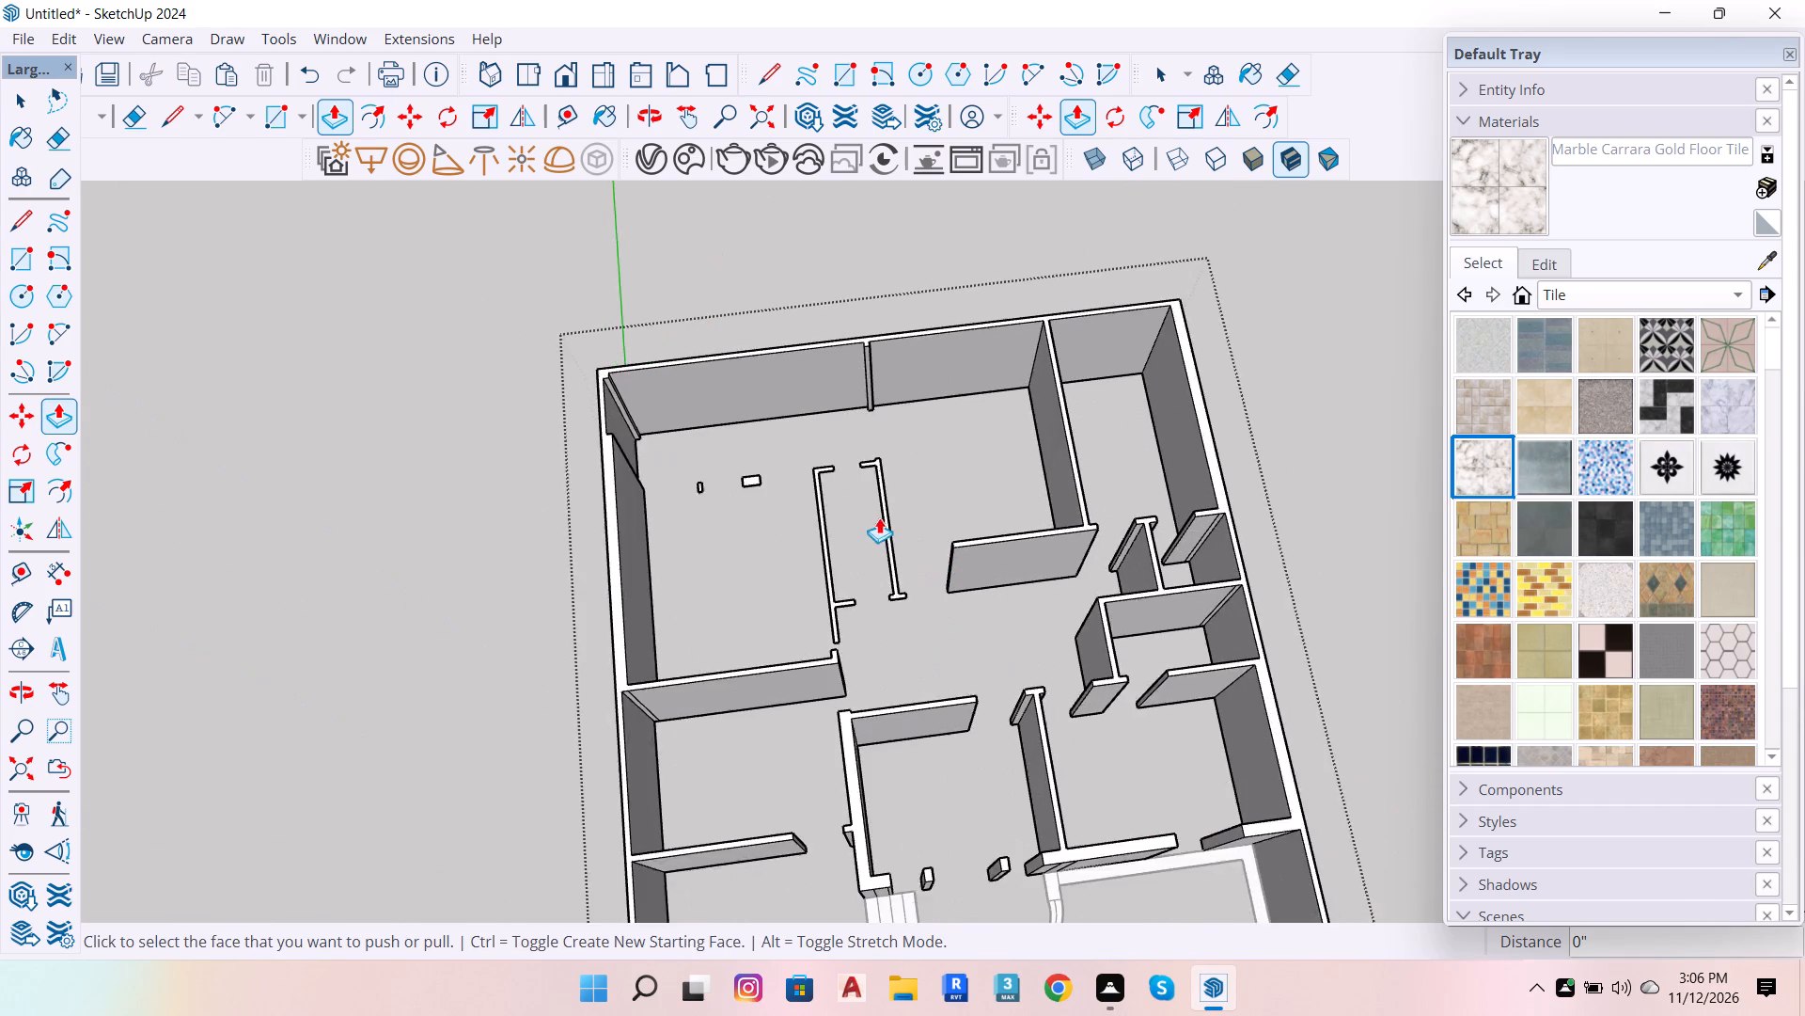
pyautogui.scroll(6, 879, 517)
pyautogui.doubleClick(891, 520)
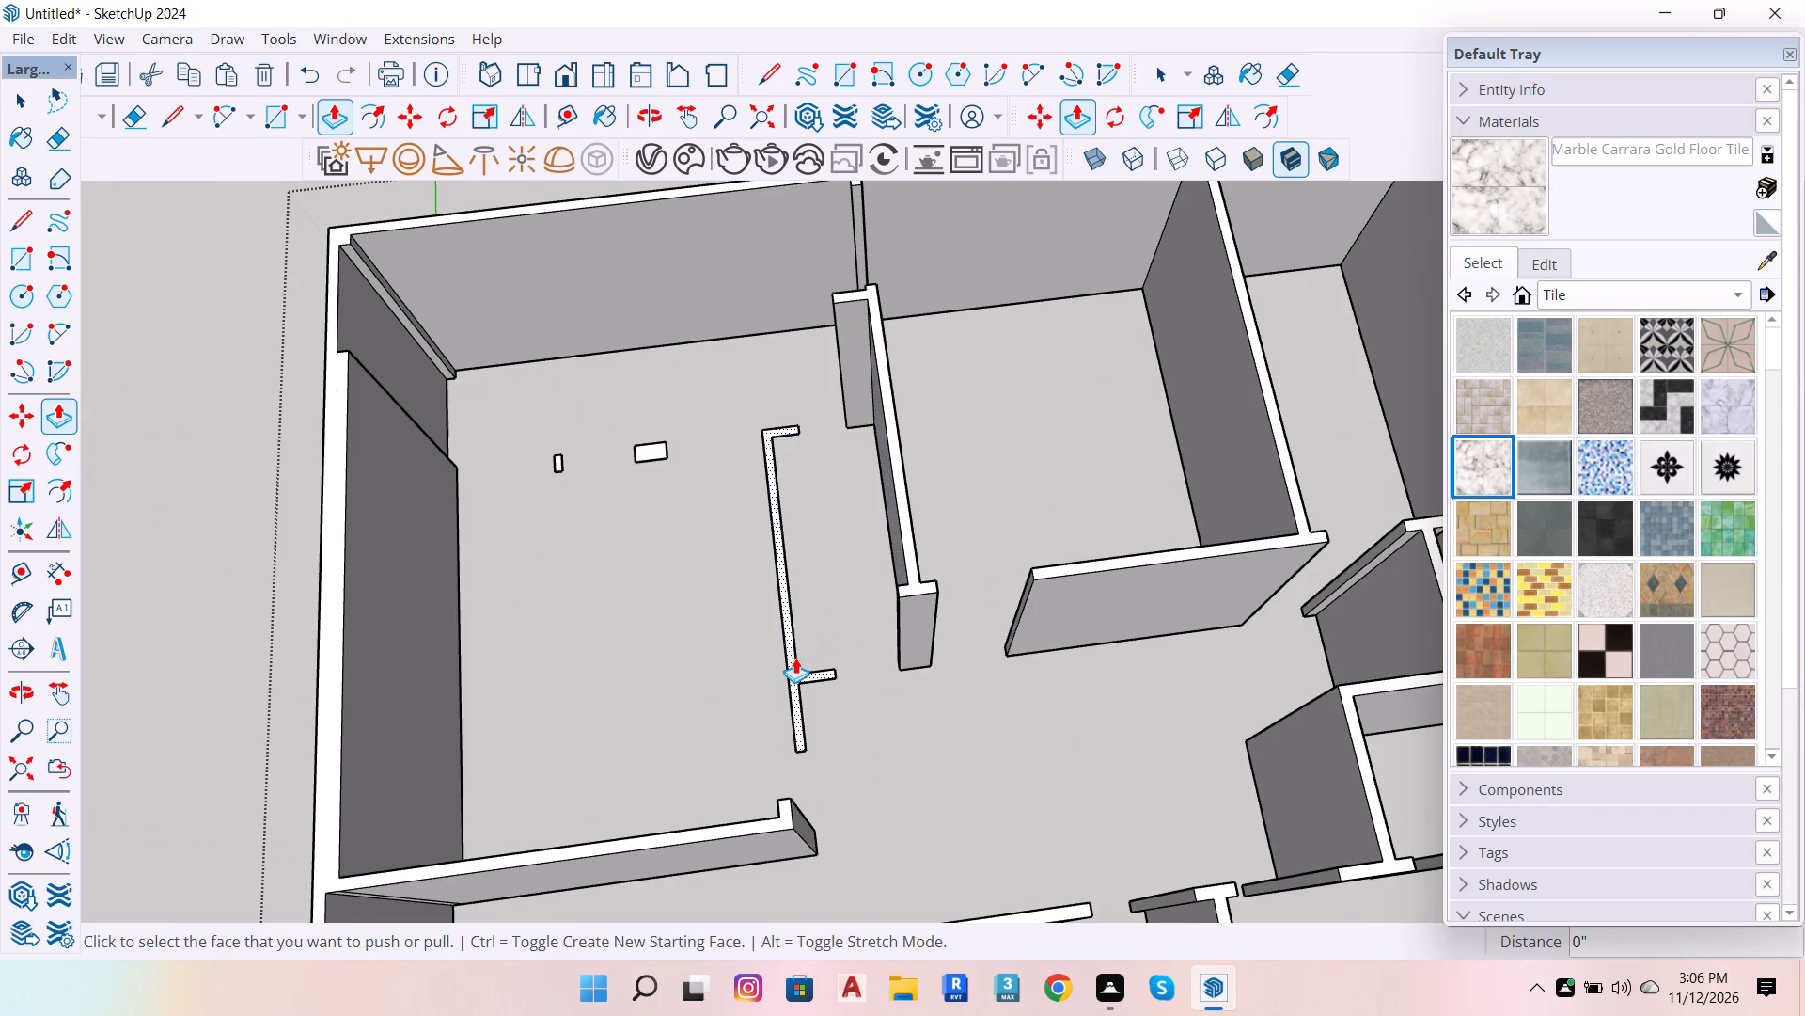
pyautogui.doubleClick(795, 658)
pyautogui.doubleClick(651, 441)
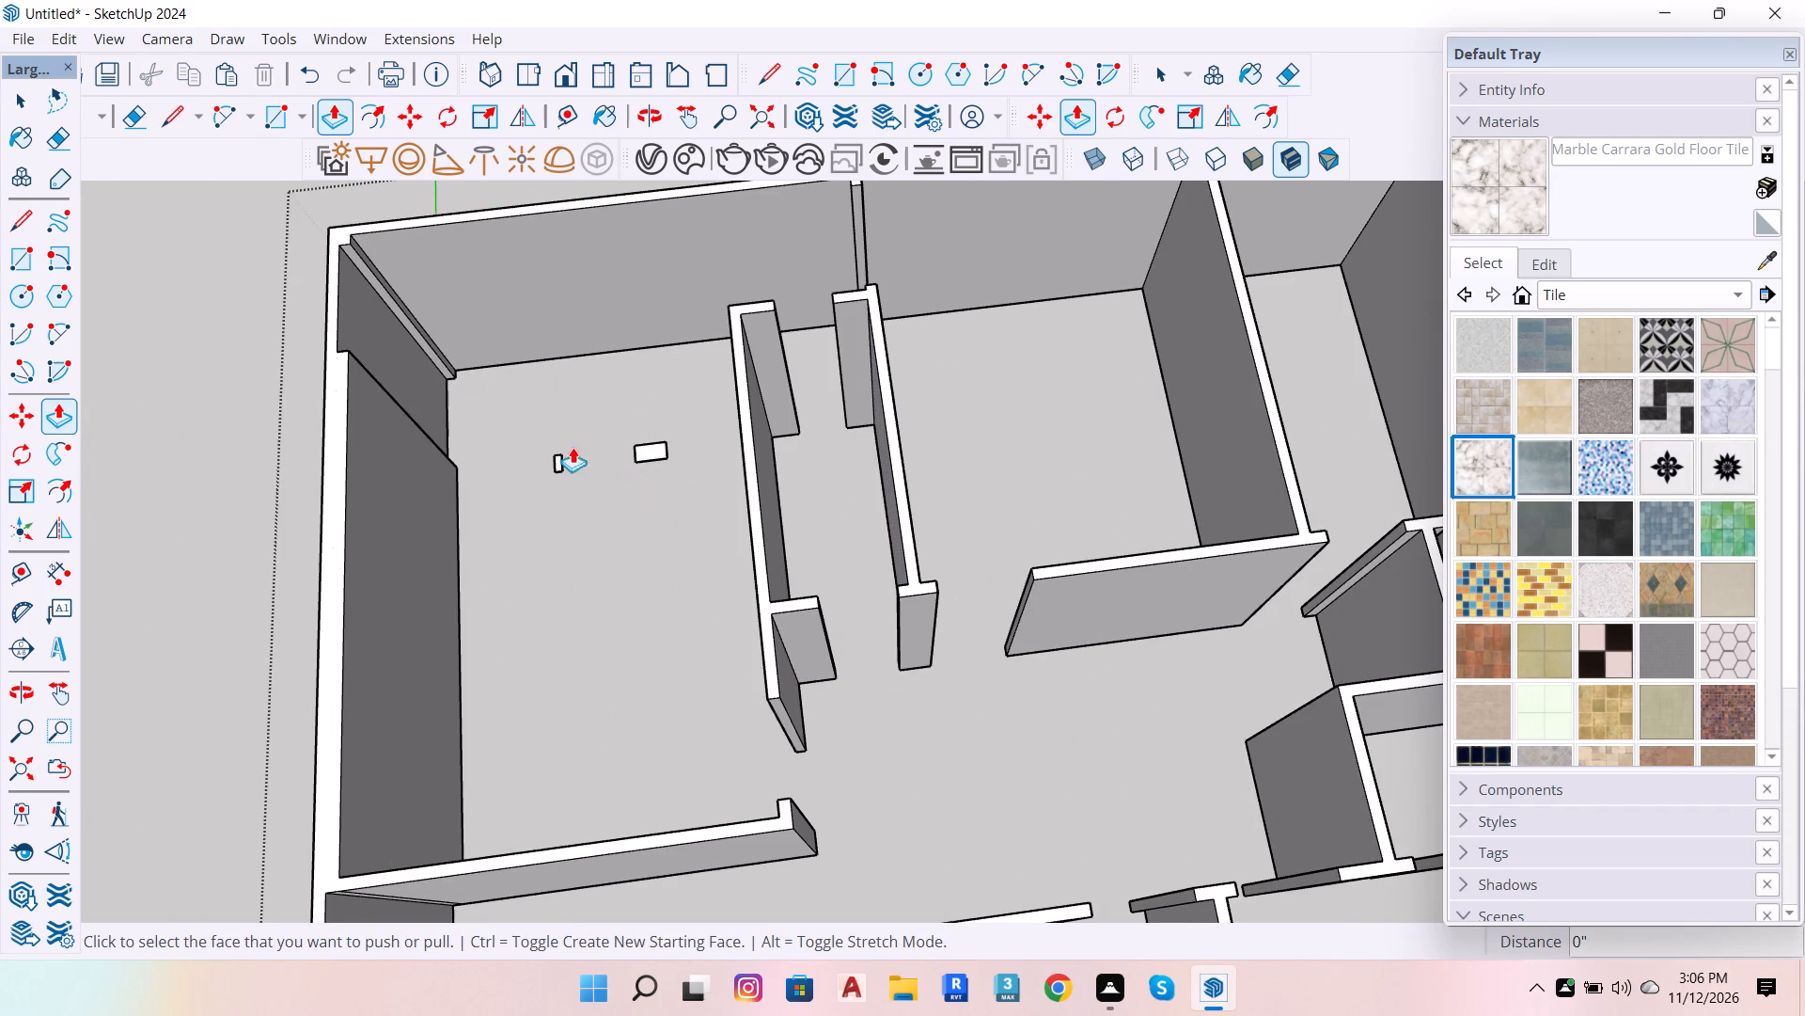
pyautogui.doubleClick(647, 444)
pyautogui.doubleClick(557, 456)
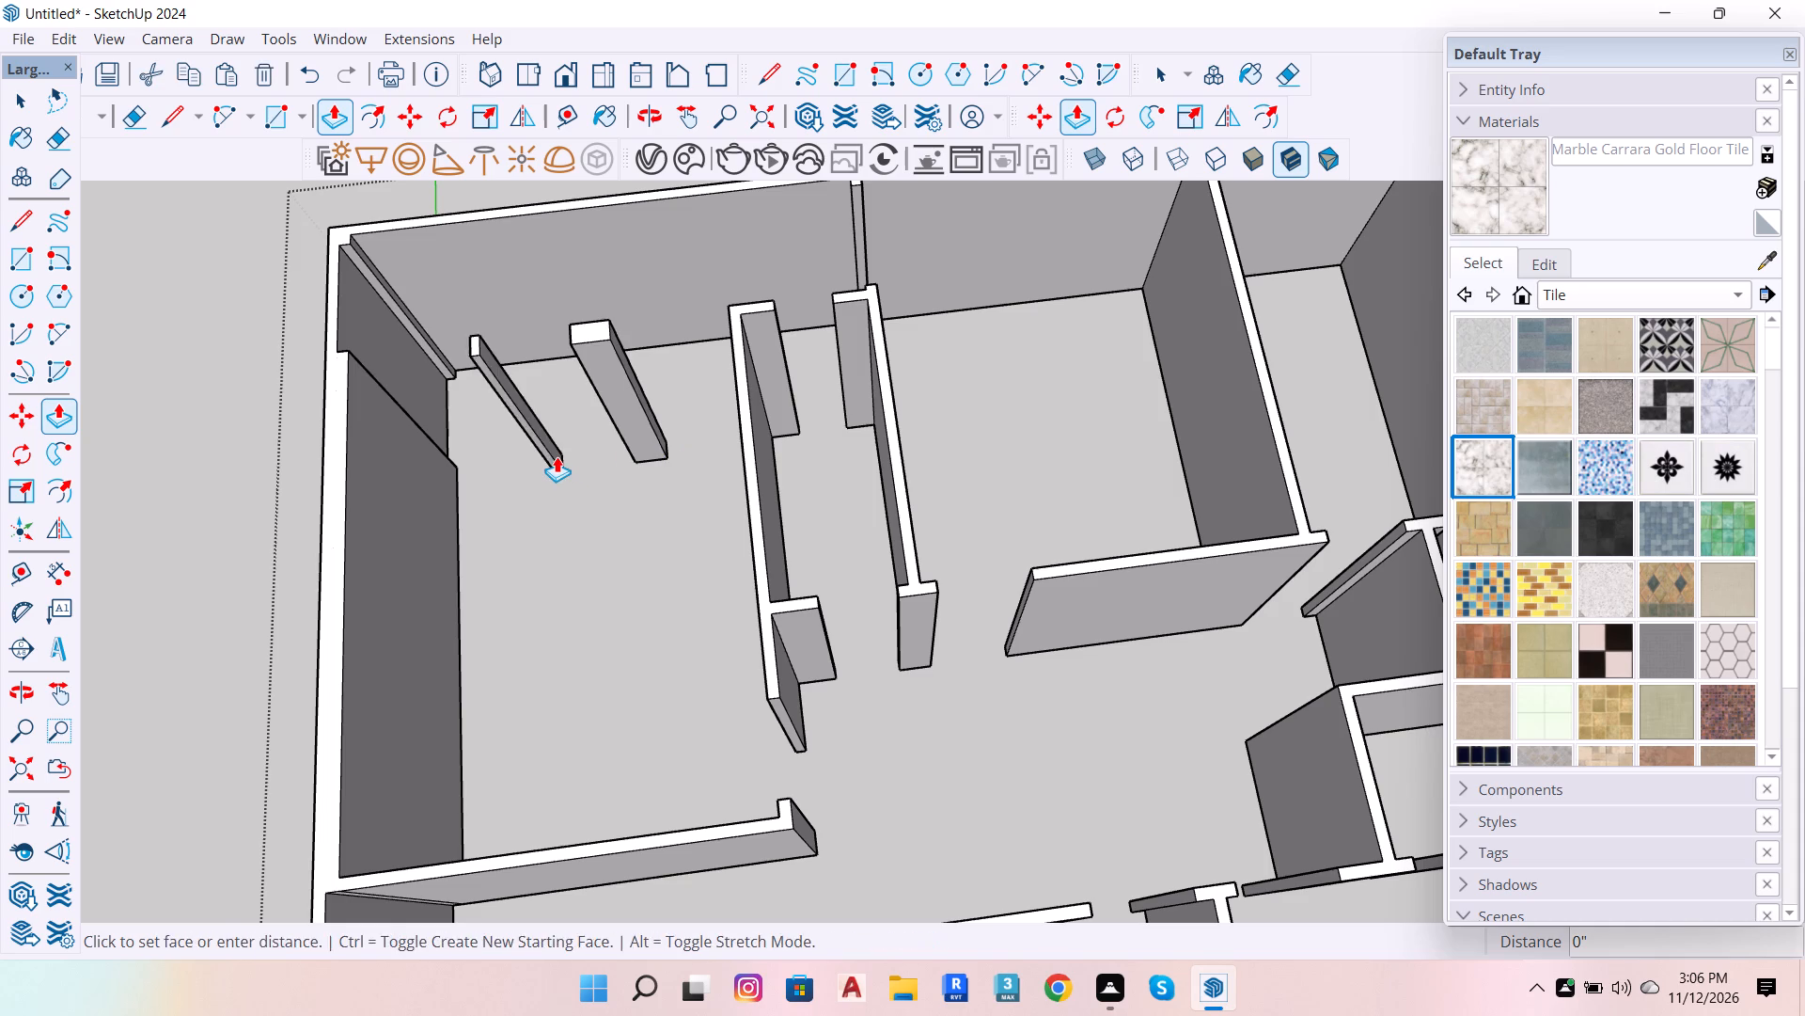
pyautogui.scroll(-13, 733, 472)
pyautogui.scroll(-5, 888, 542)
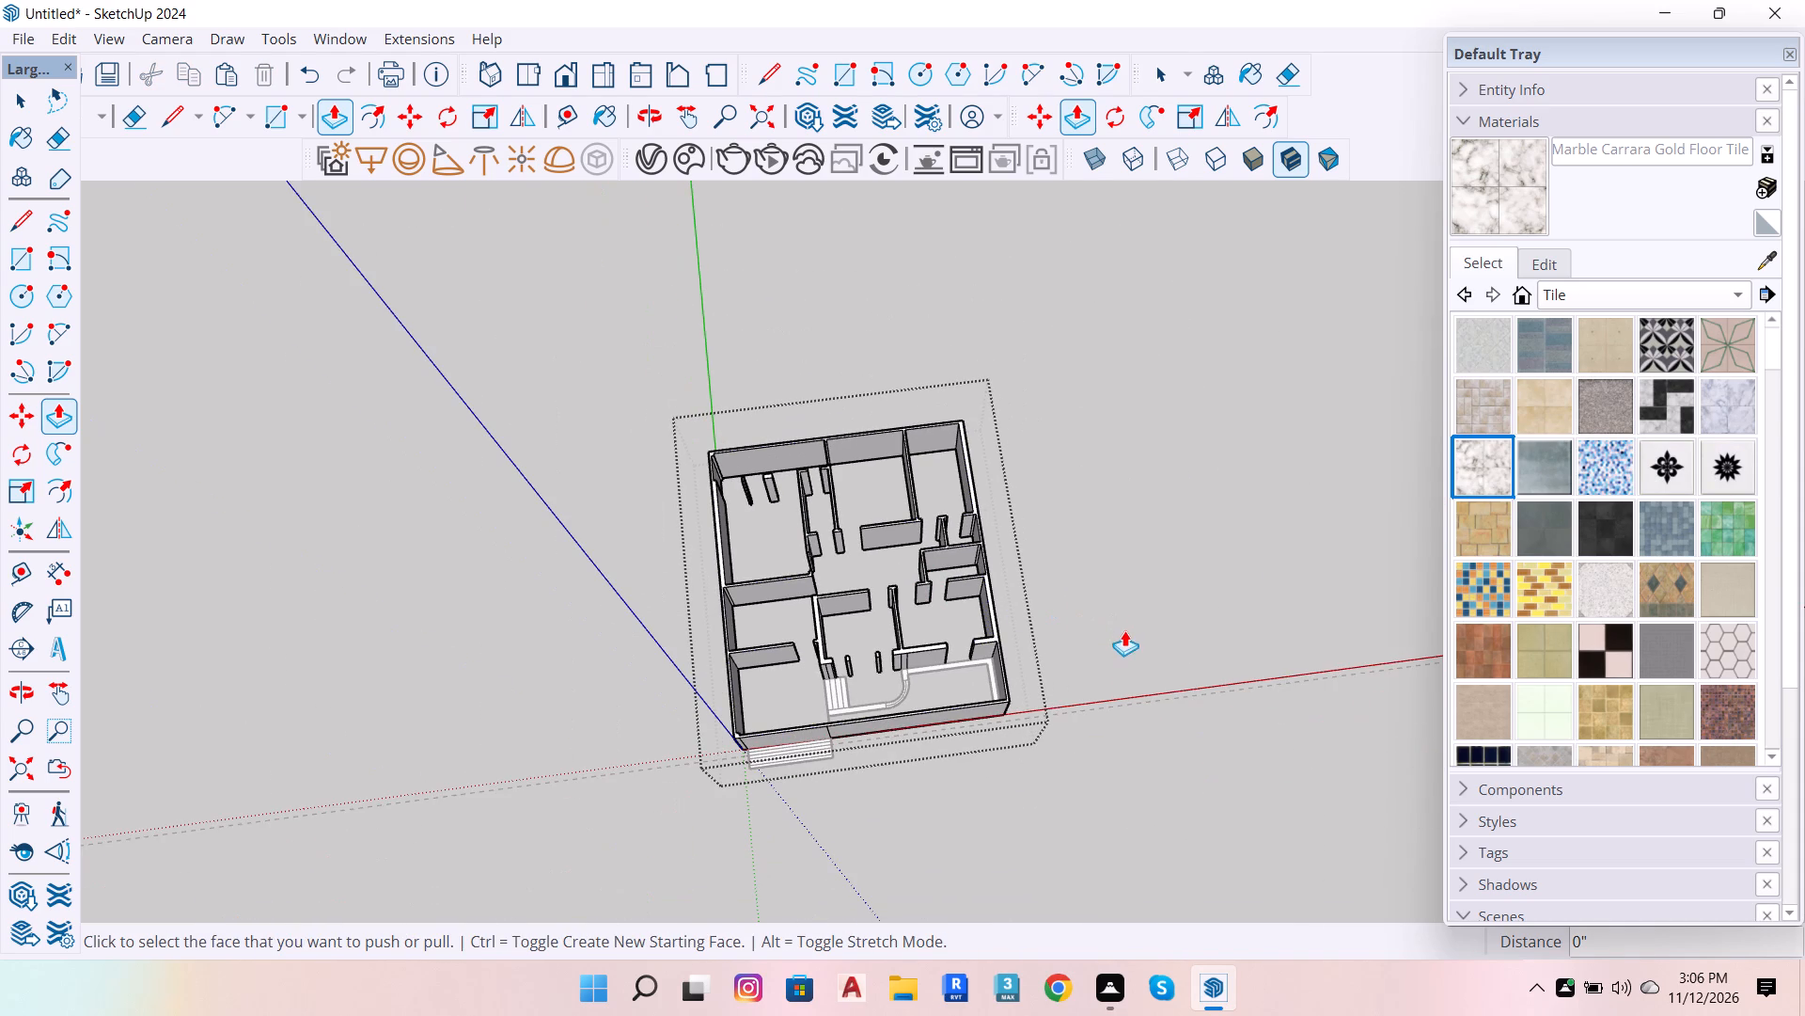
pyautogui.press('space')
pyautogui.doubleClick(1119, 627)
pyautogui.scroll(8, 925, 664)
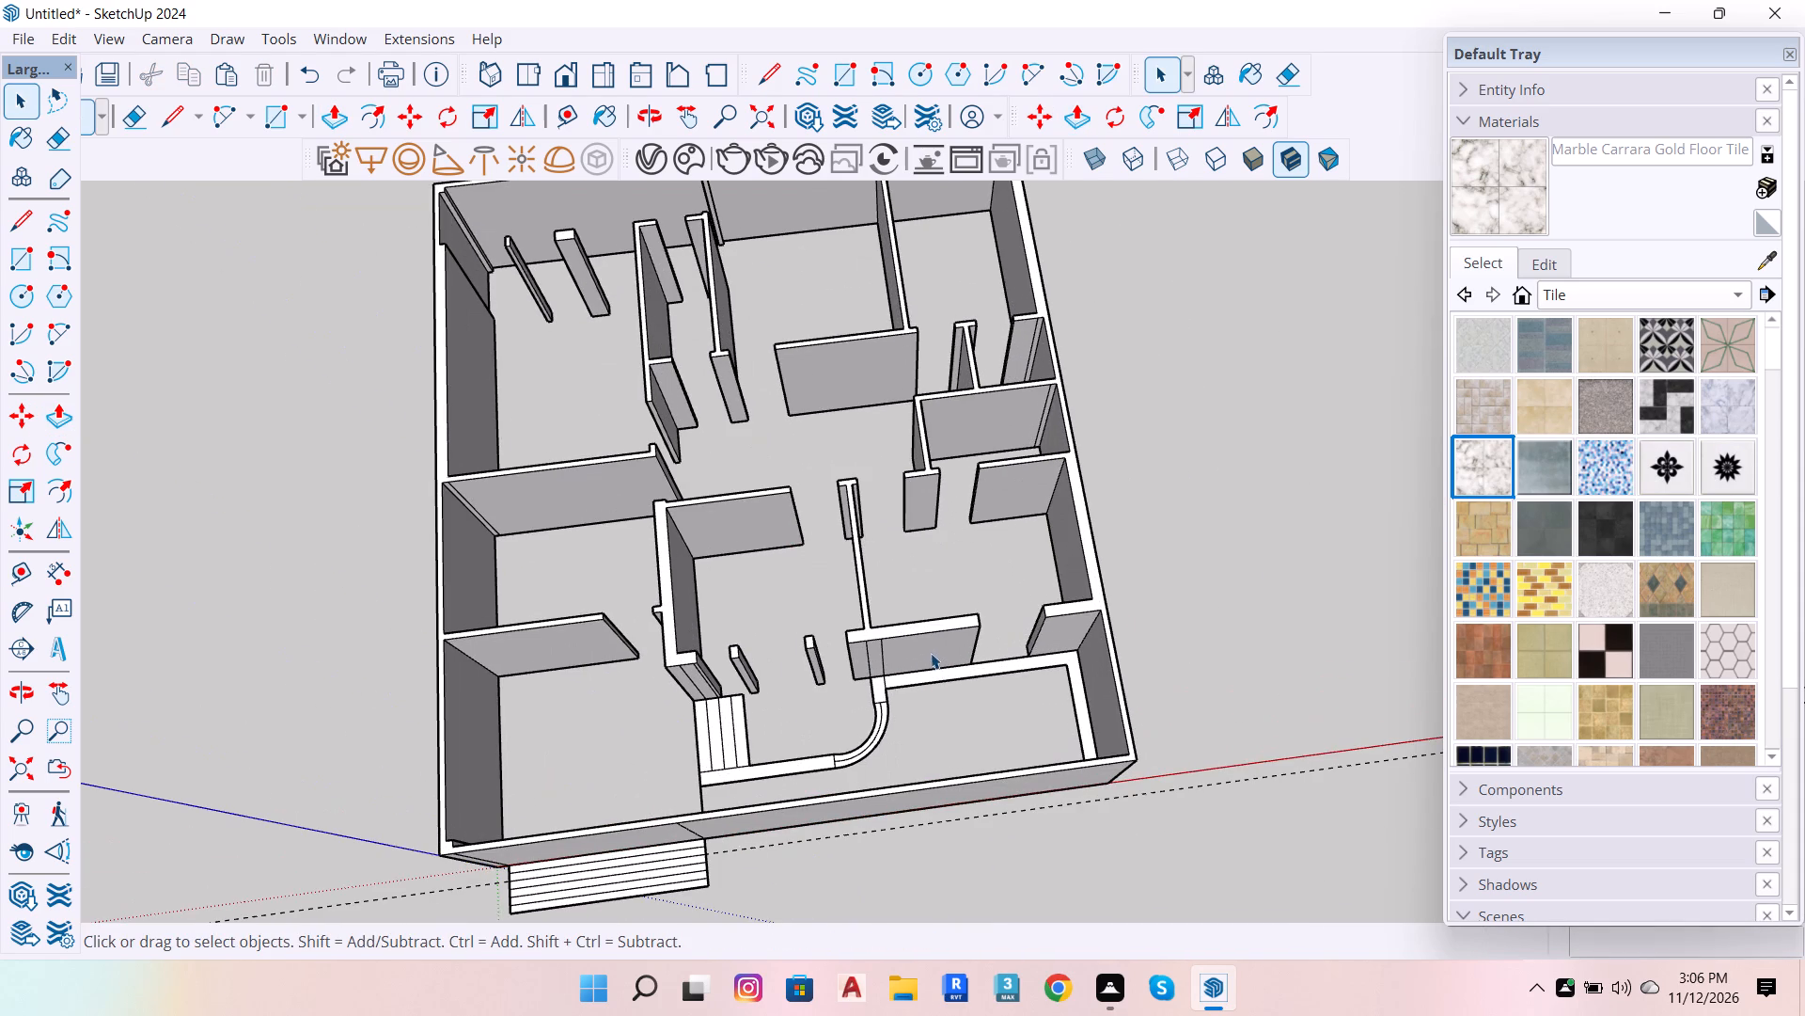
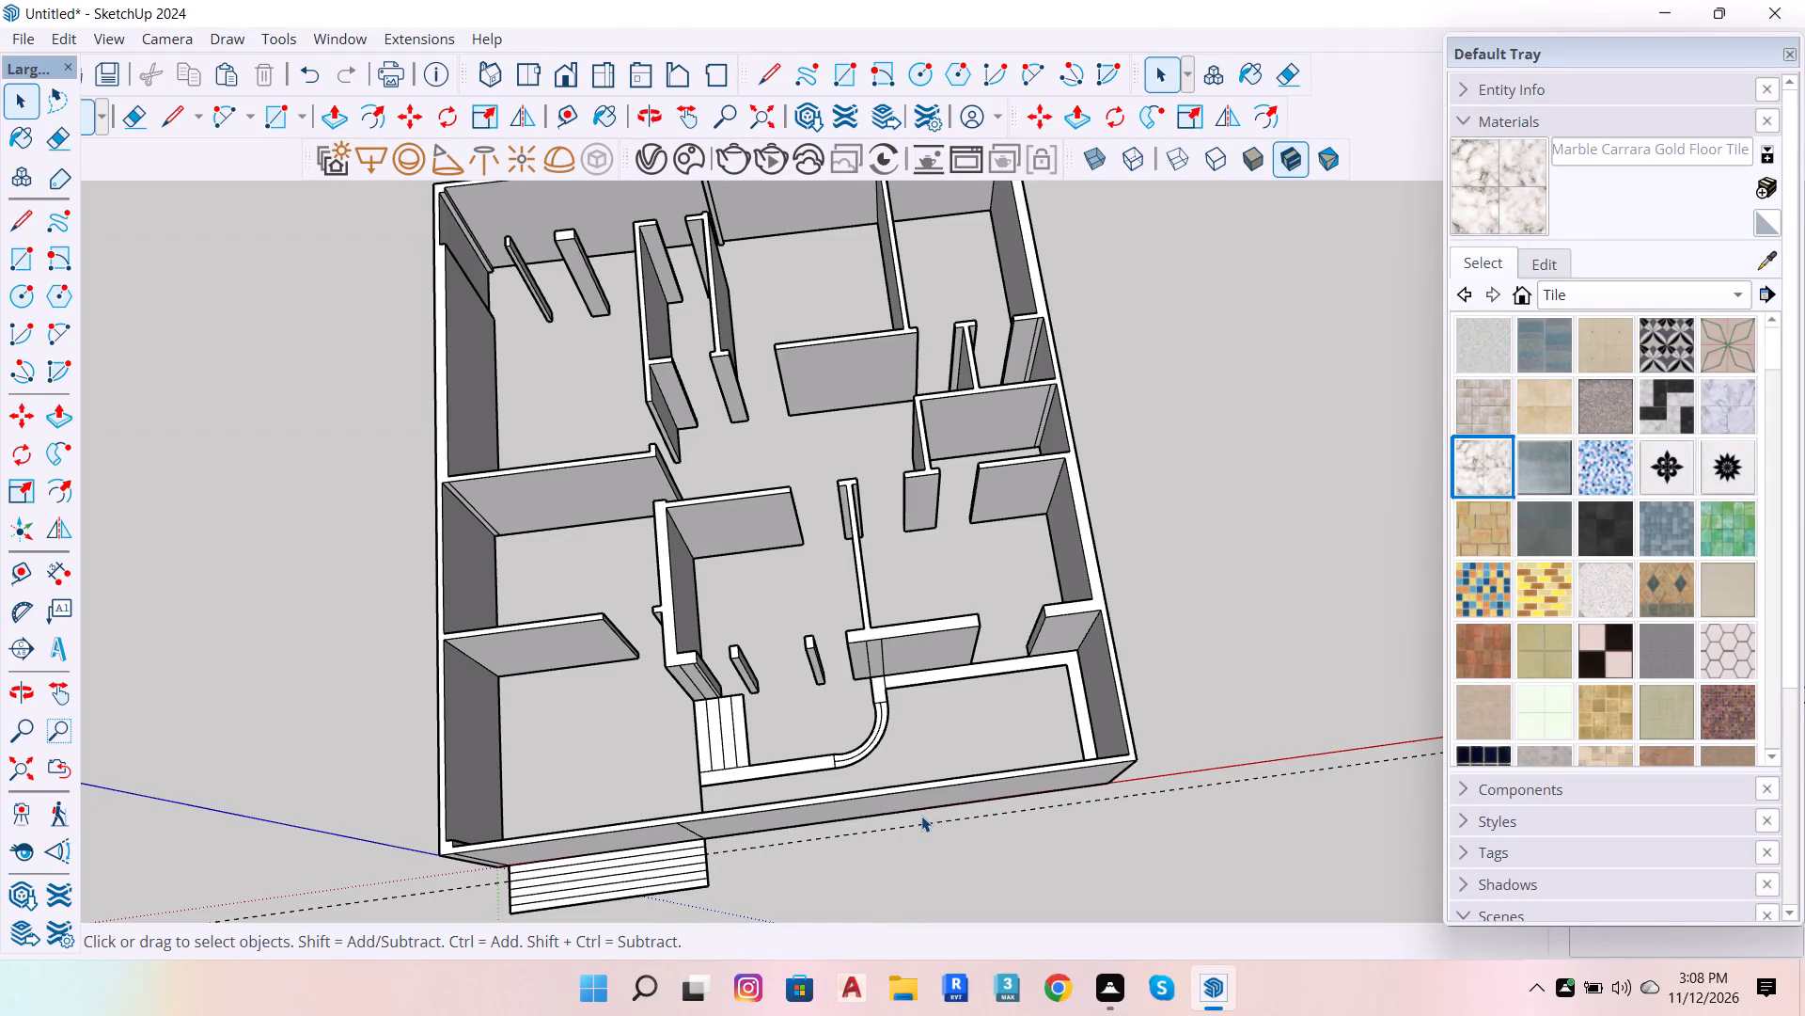
# Draw a 4 1/2" line across the top of the front wall from the notch in its corner beside the entrance steps.
pyautogui.scroll(5, 690, 826)
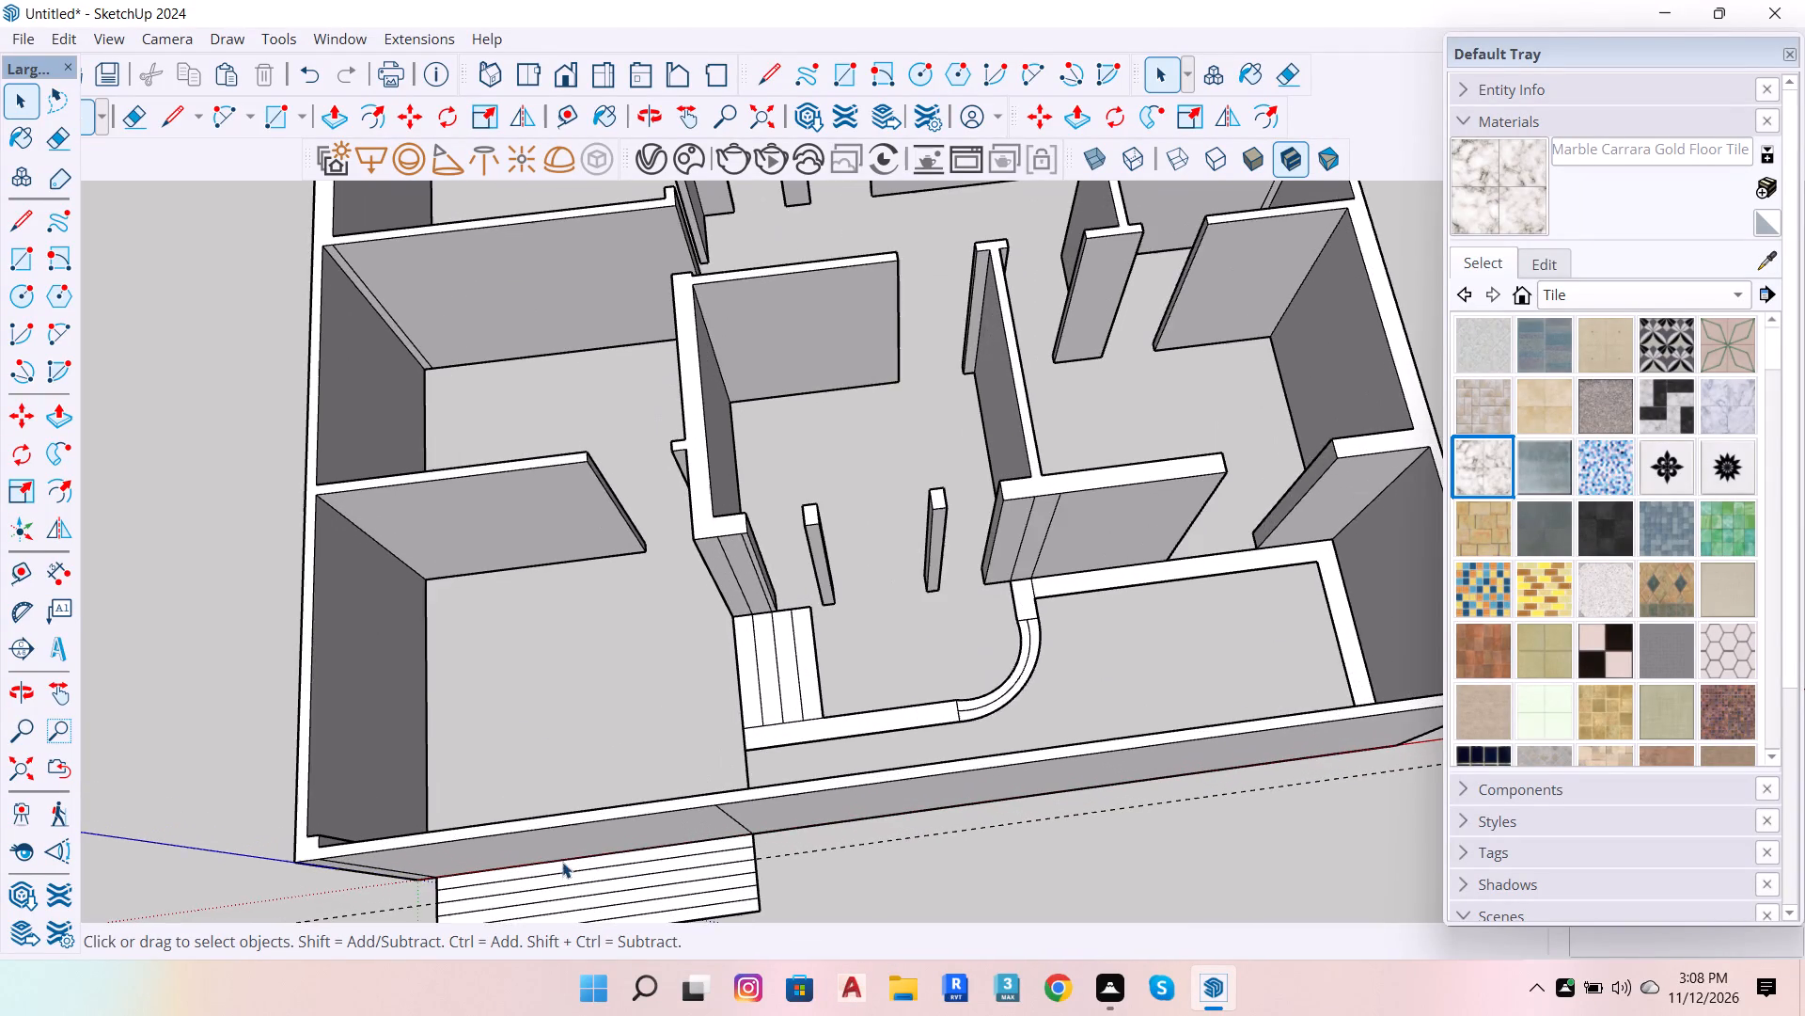
pyautogui.scroll(3, 592, 833)
pyautogui.scroll(-6, 807, 754)
pyautogui.scroll(6, 365, 817)
pyautogui.scroll(5, 467, 818)
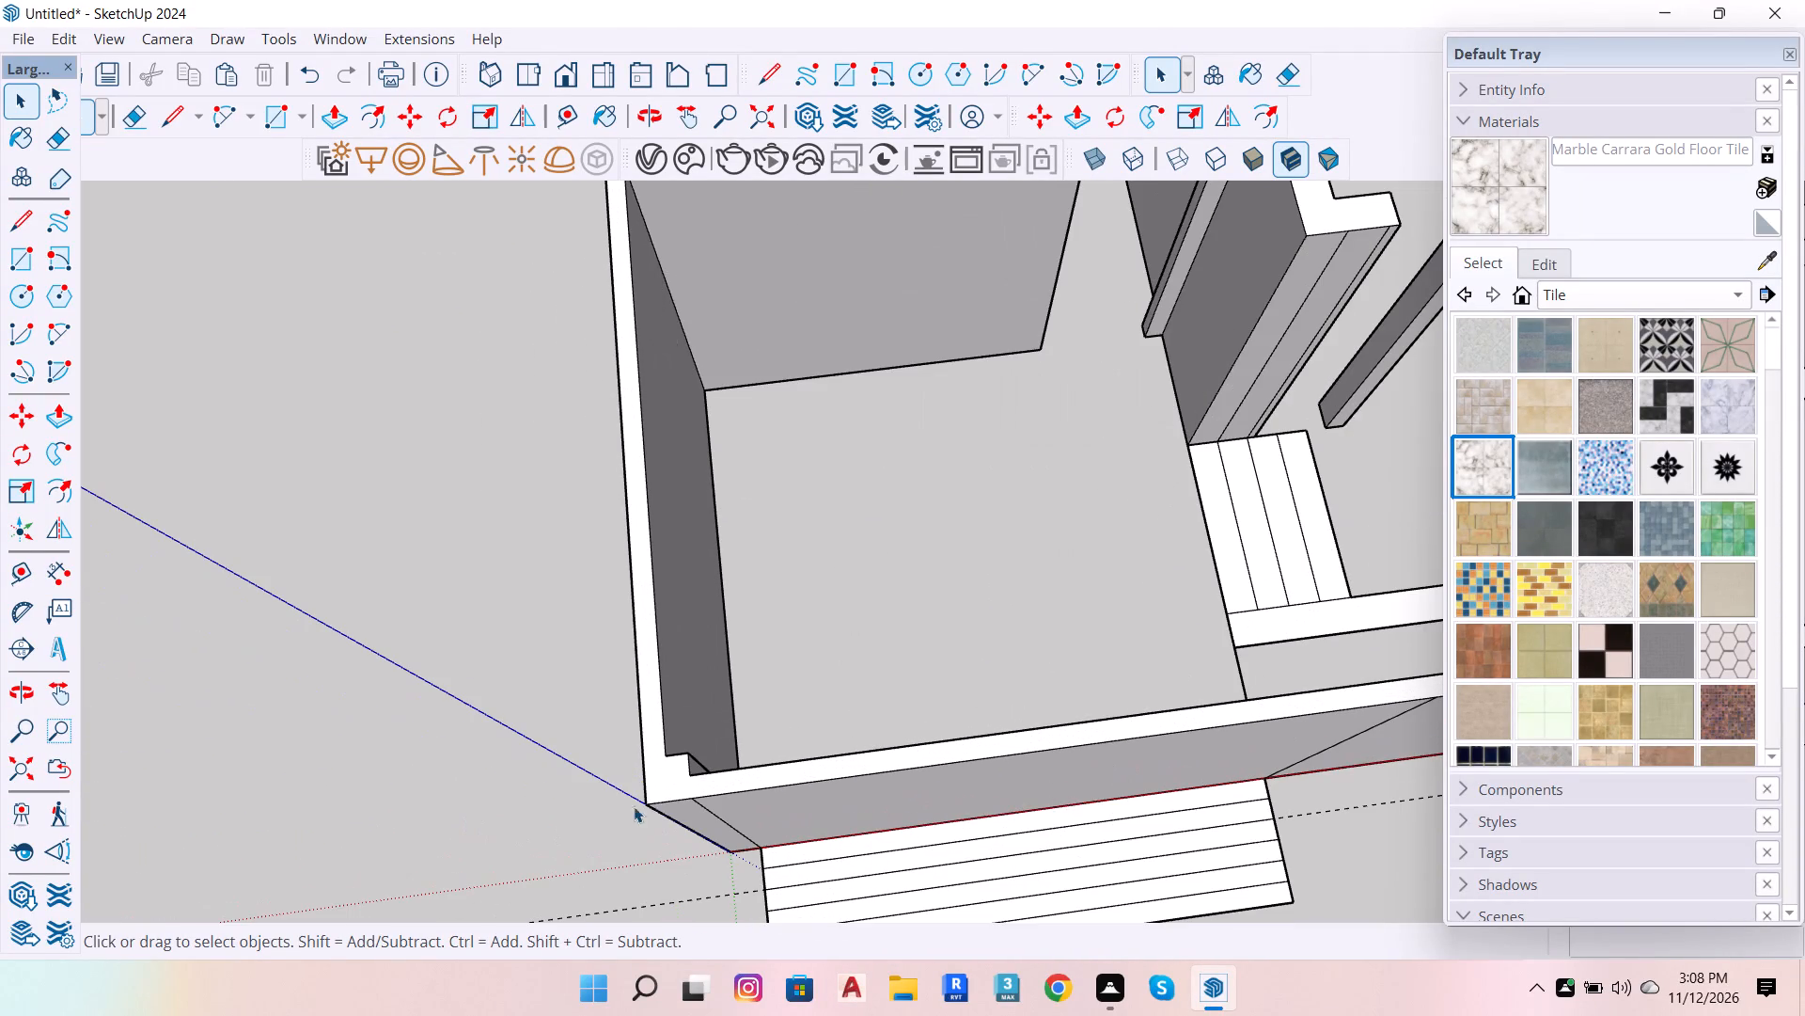
pyautogui.press('t')
pyautogui.scroll(3, 698, 791)
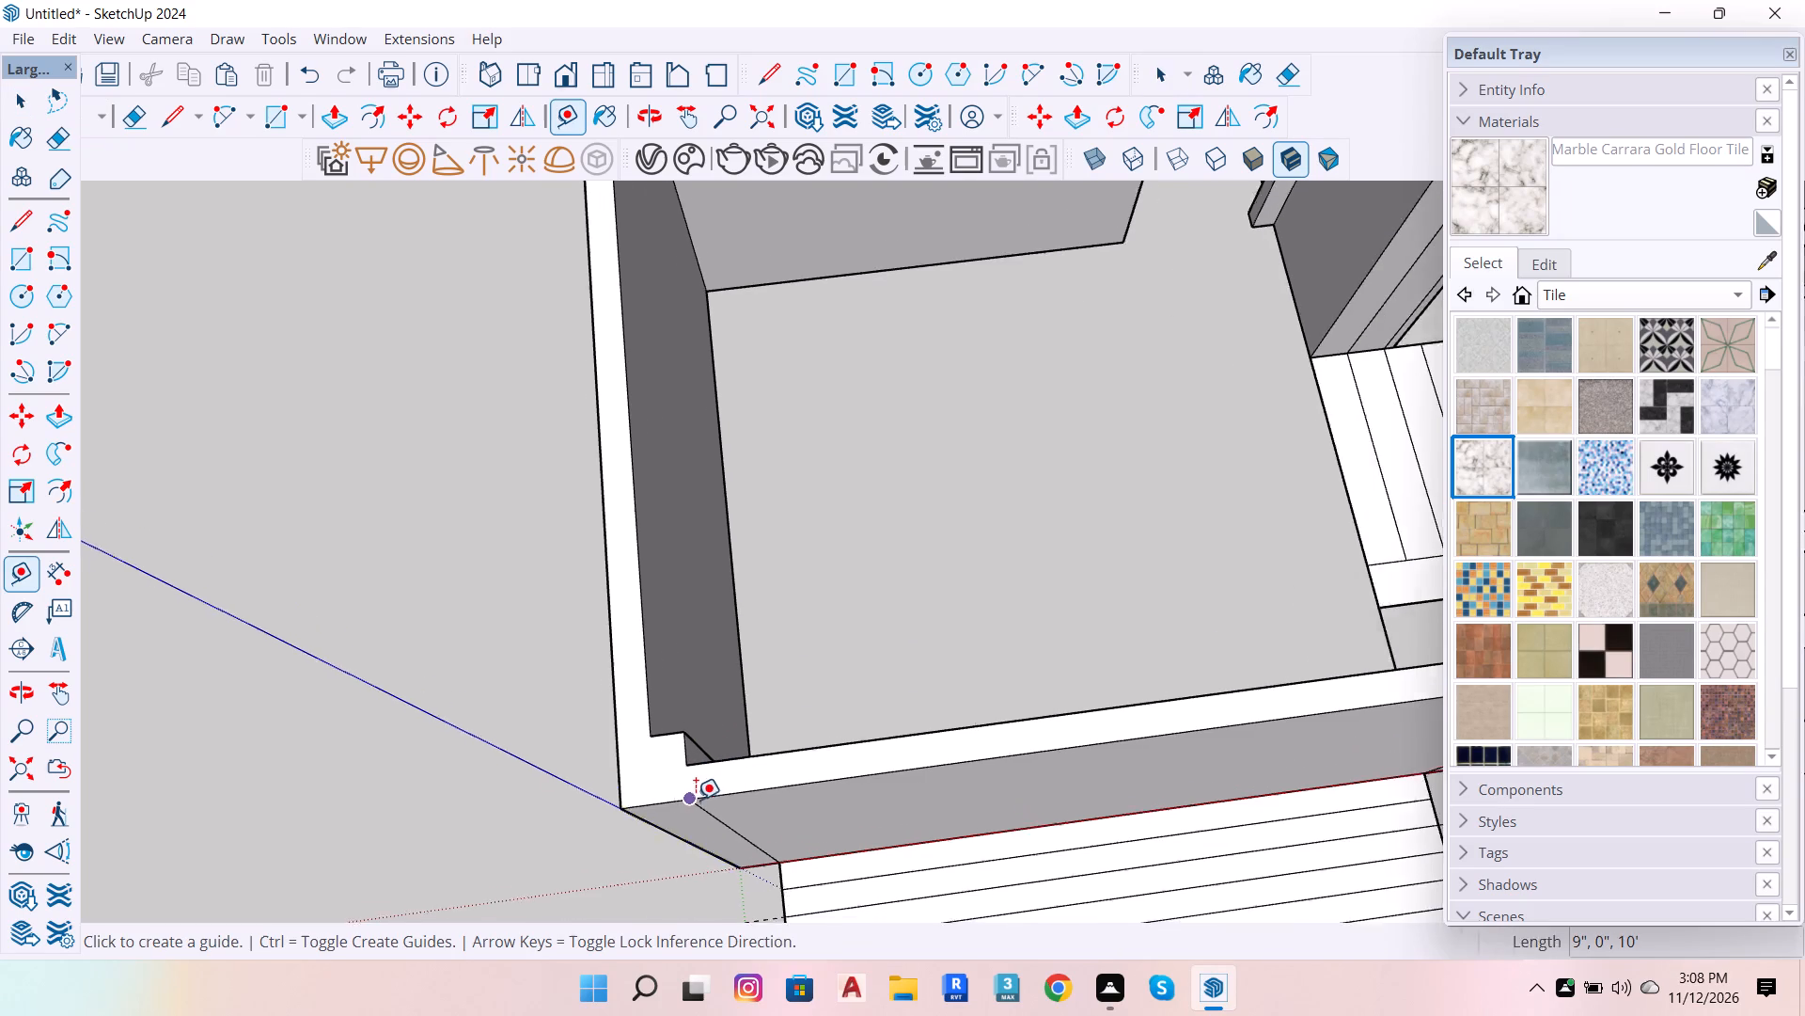
pyautogui.scroll(2, 696, 800)
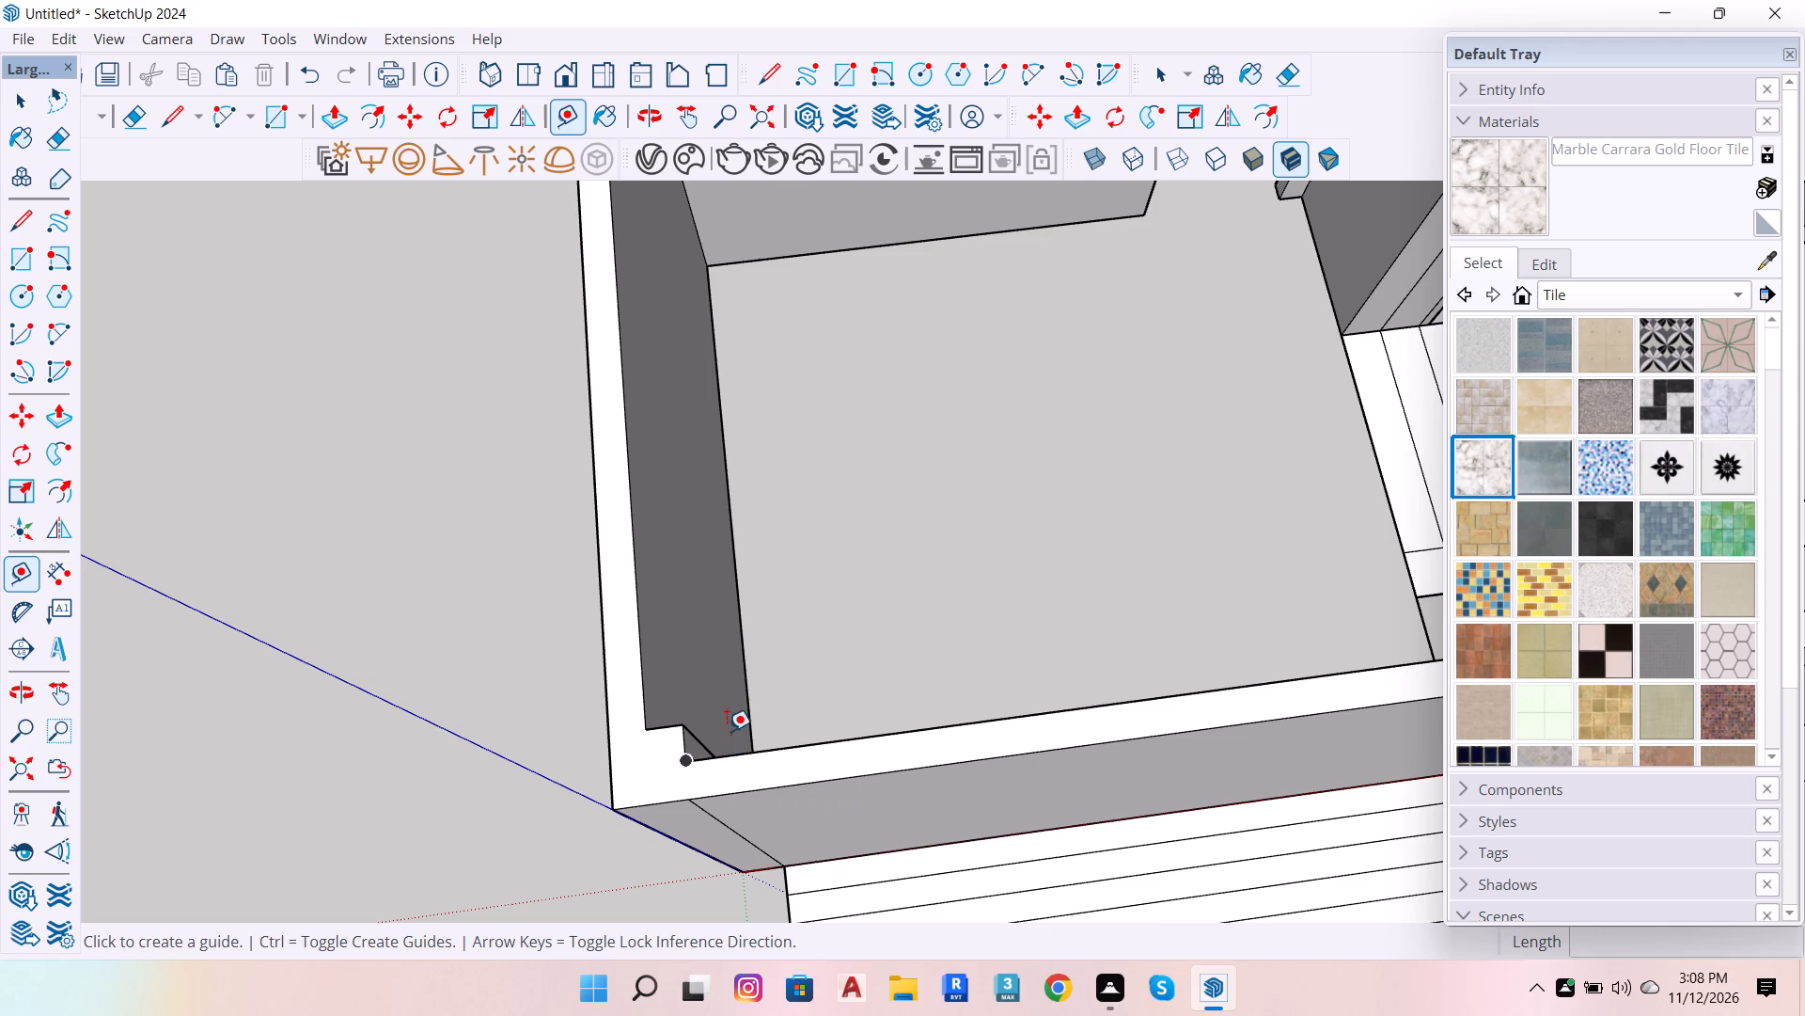
pyautogui.scroll(5, 732, 785)
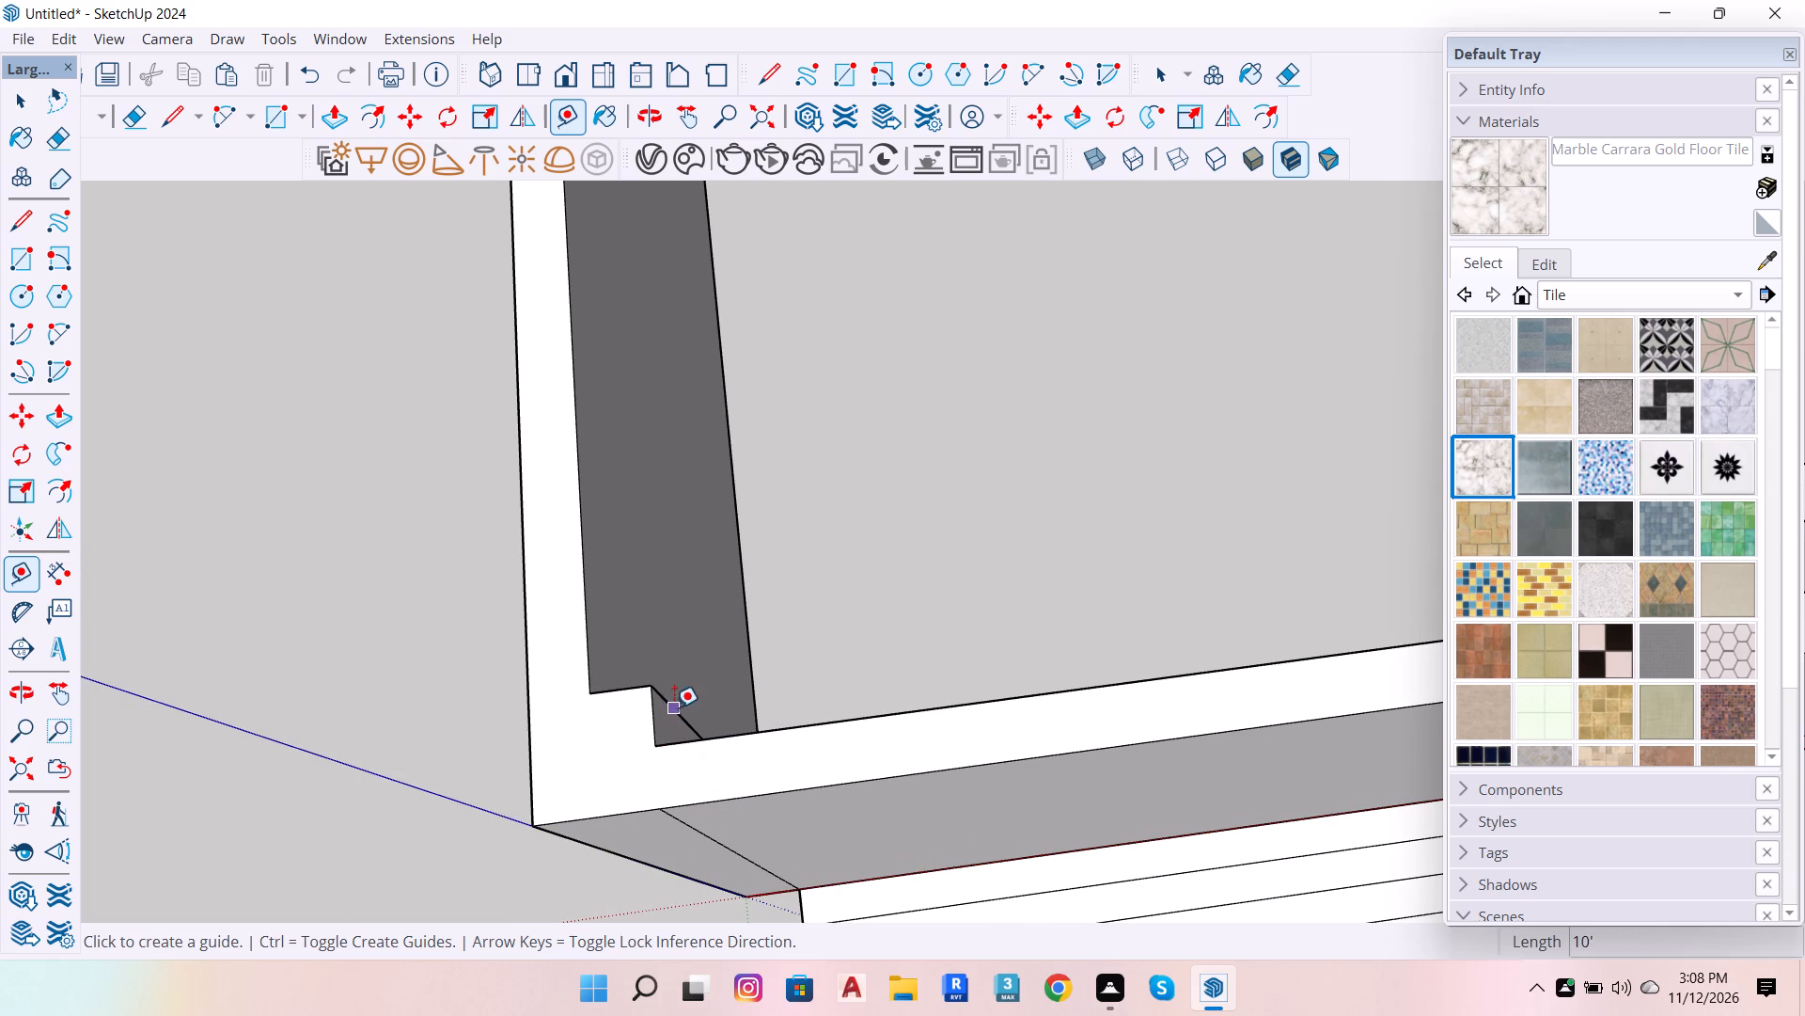
pyautogui.press('space')
pyautogui.press('l')
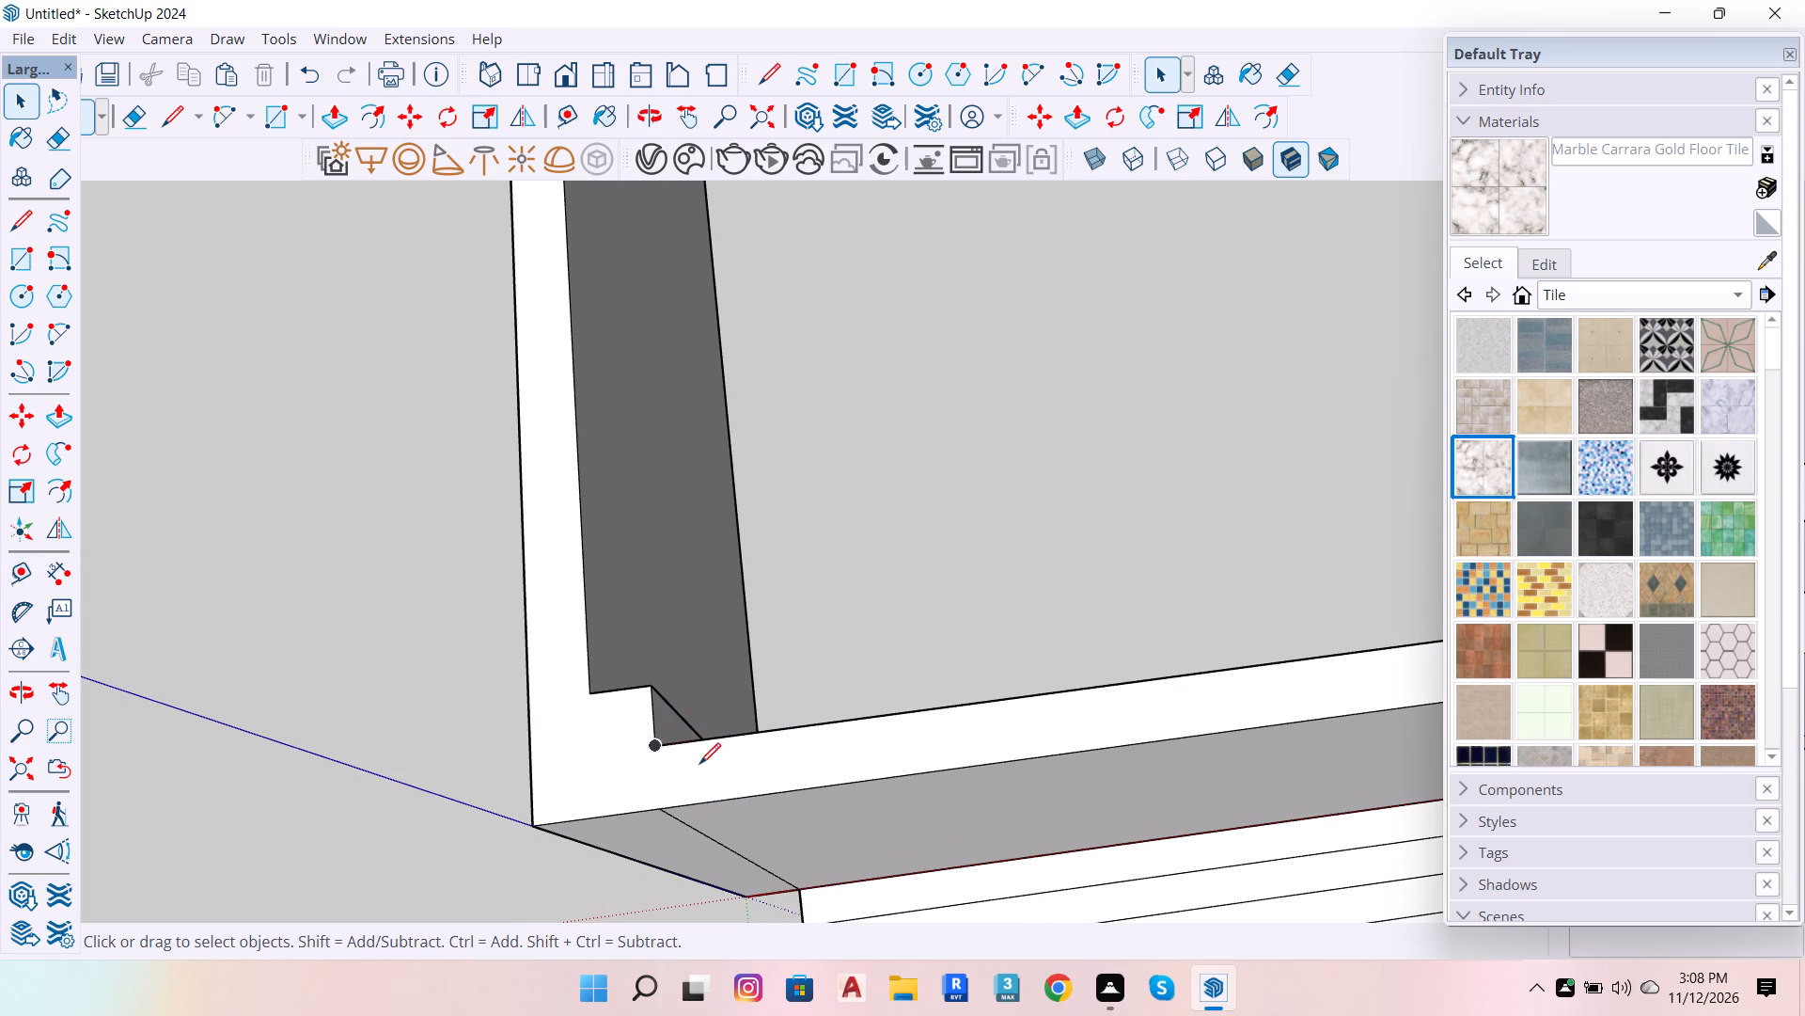
pyautogui.click(666, 808)
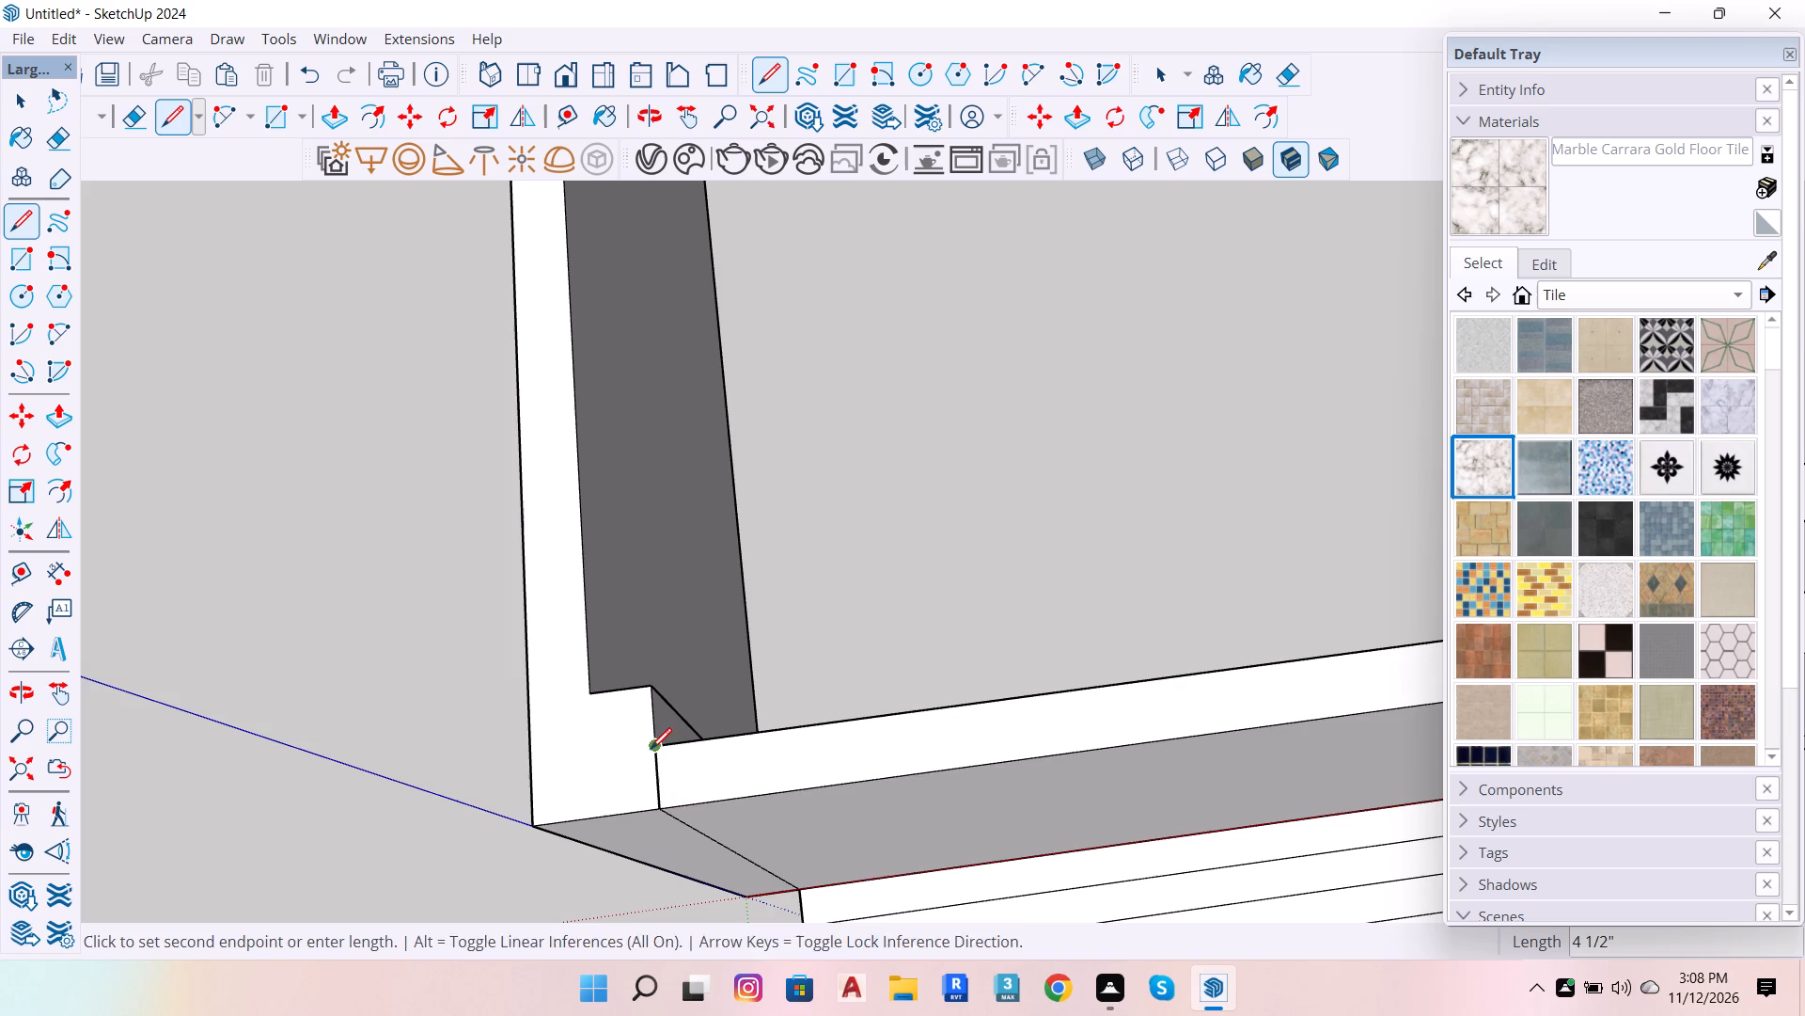
pyautogui.click(651, 749)
pyautogui.scroll(-10, 643, 858)
pyautogui.press('space')
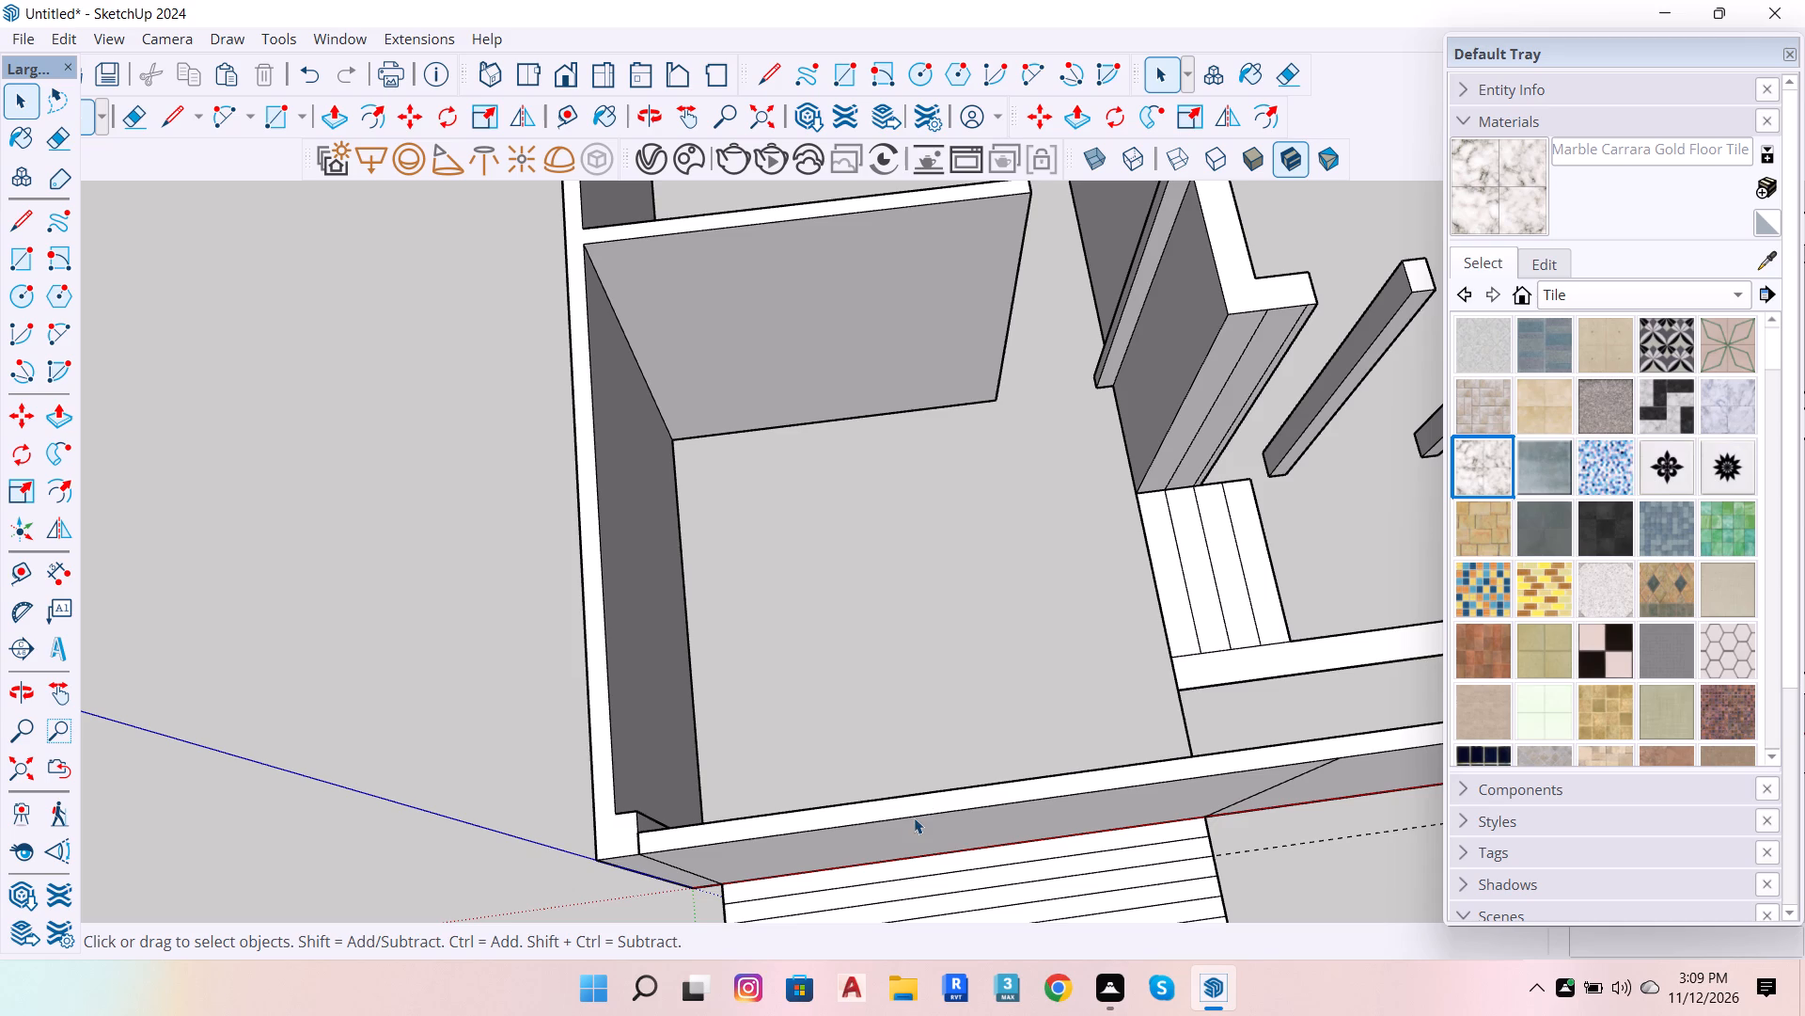
# Open the wall group and draw 4 1/2" lines across the front wall's top, at the notched corner and at the steps' other end.
pyautogui.scroll(4, 649, 857)
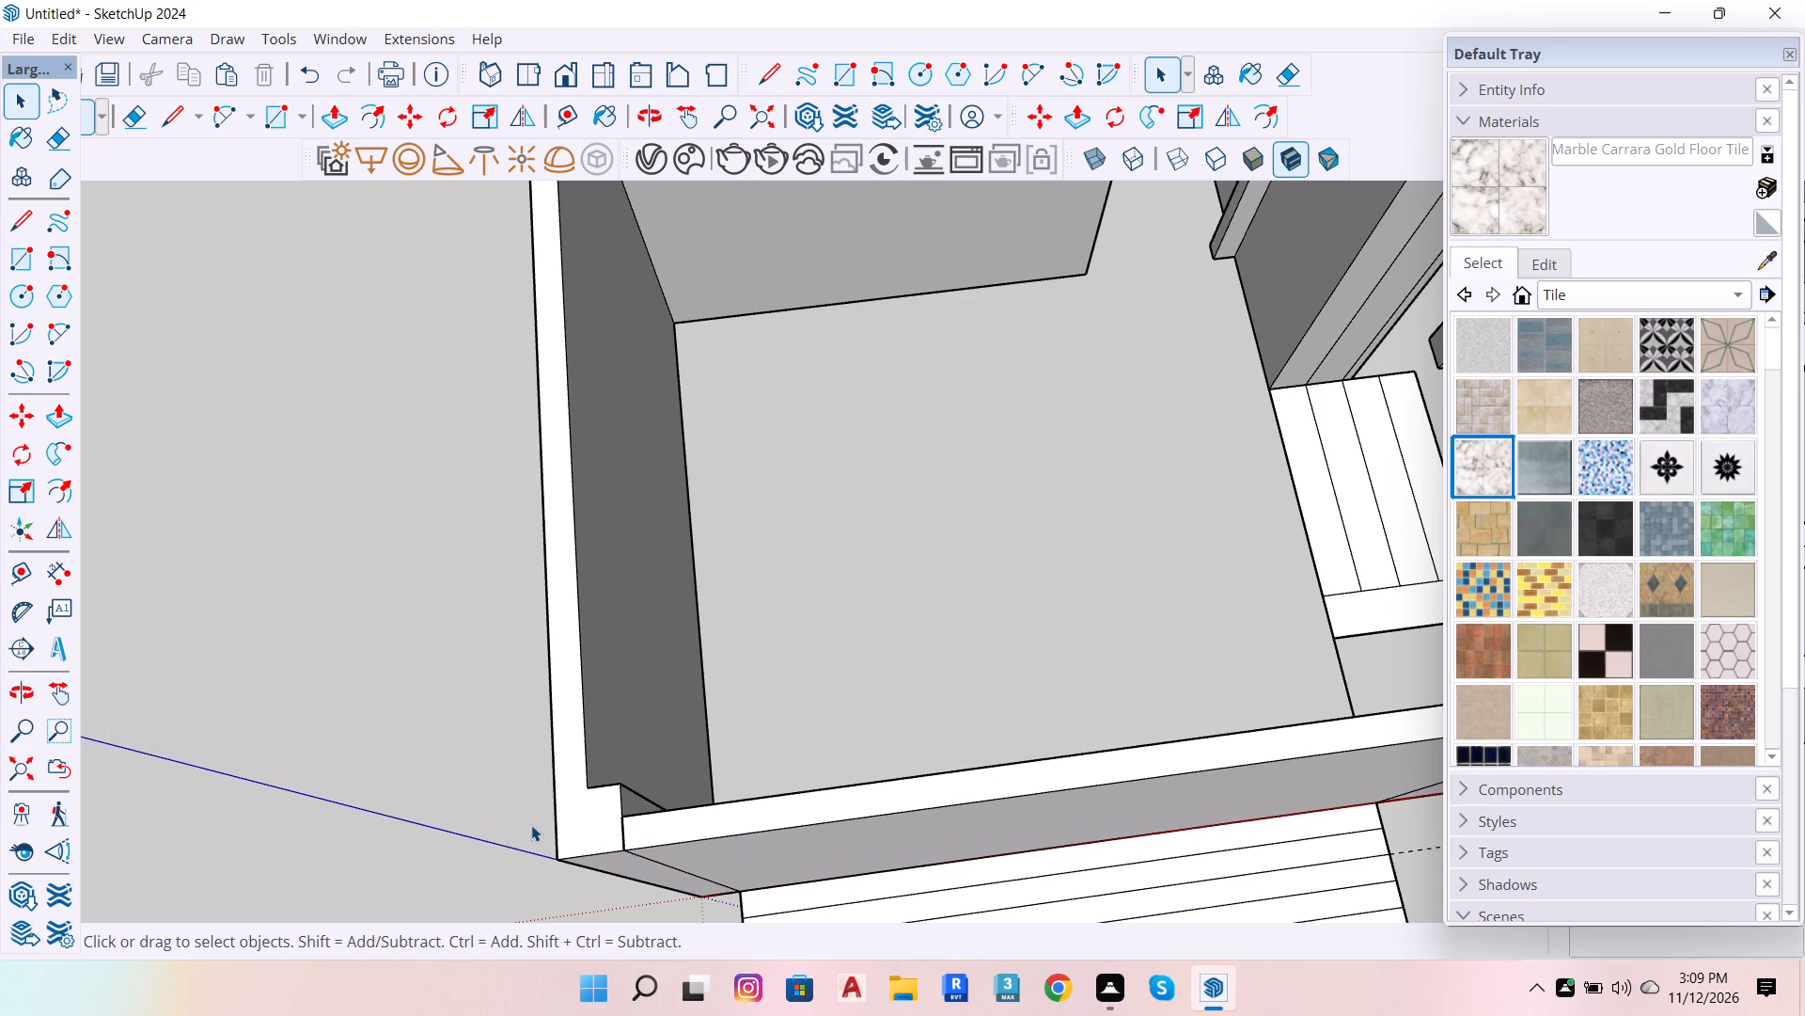
pyautogui.doubleClick(716, 837)
pyautogui.scroll(6, 618, 836)
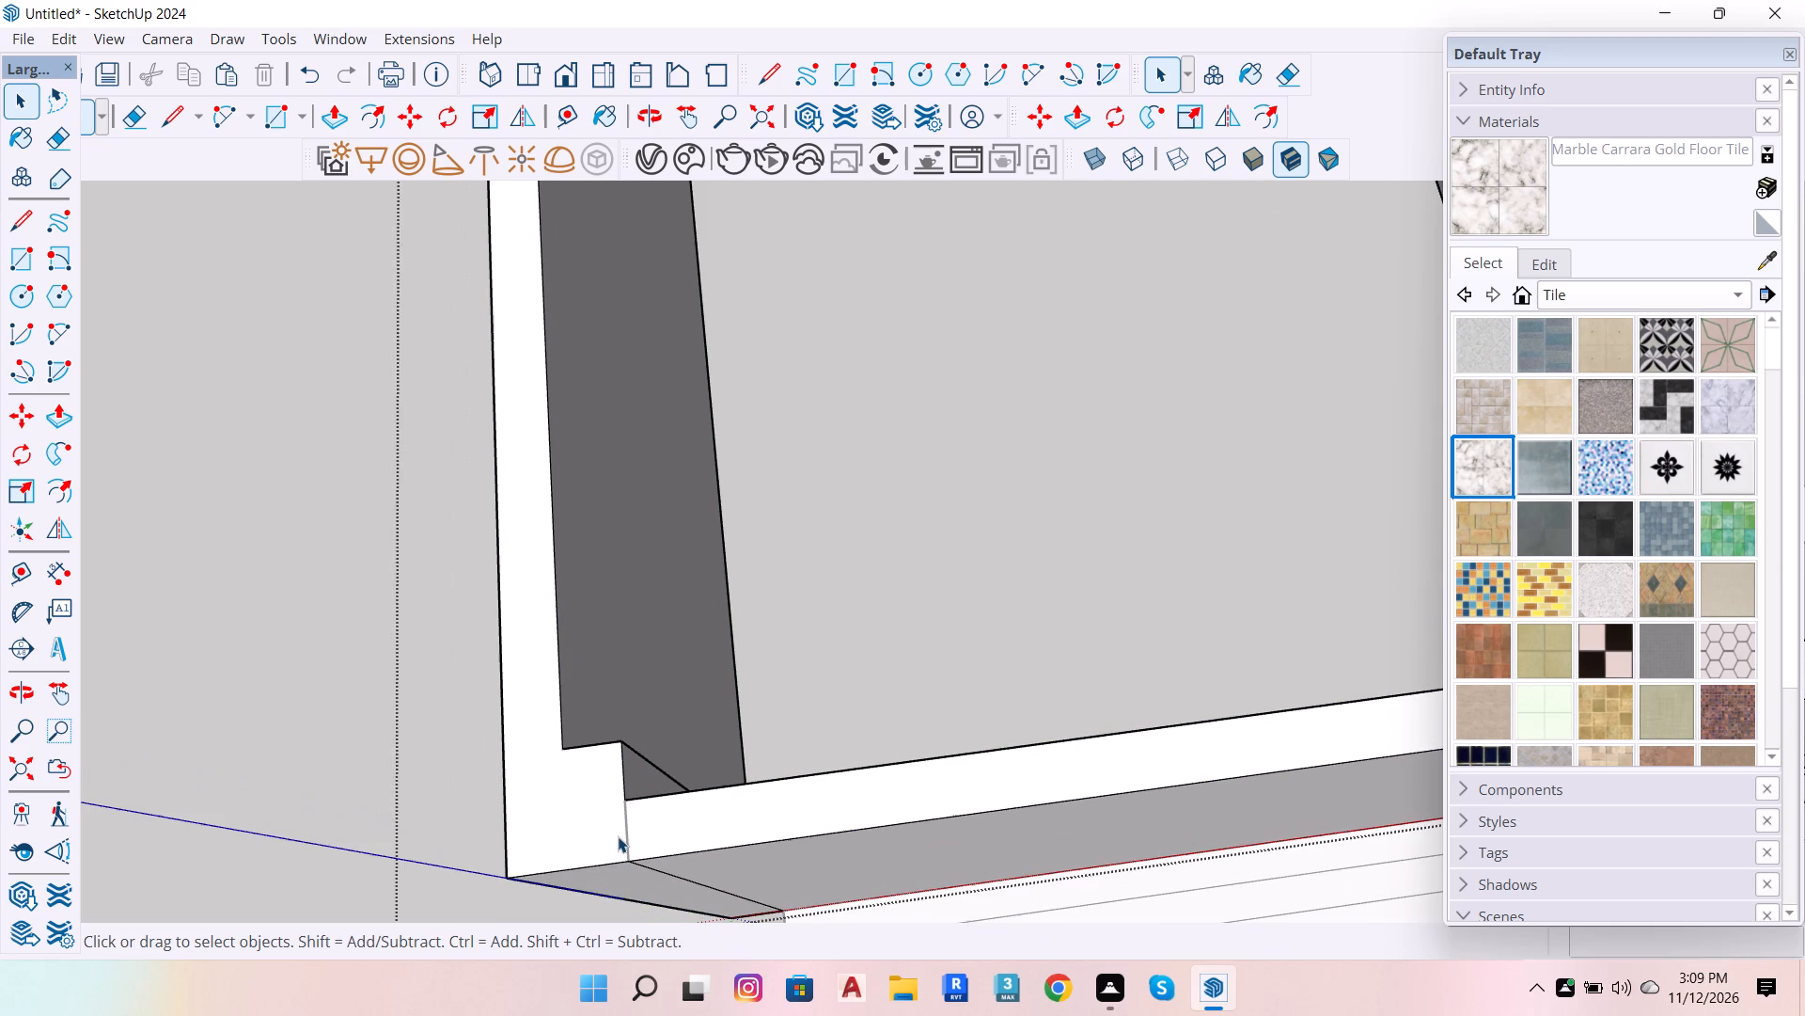
pyautogui.press('l')
pyautogui.click(632, 807)
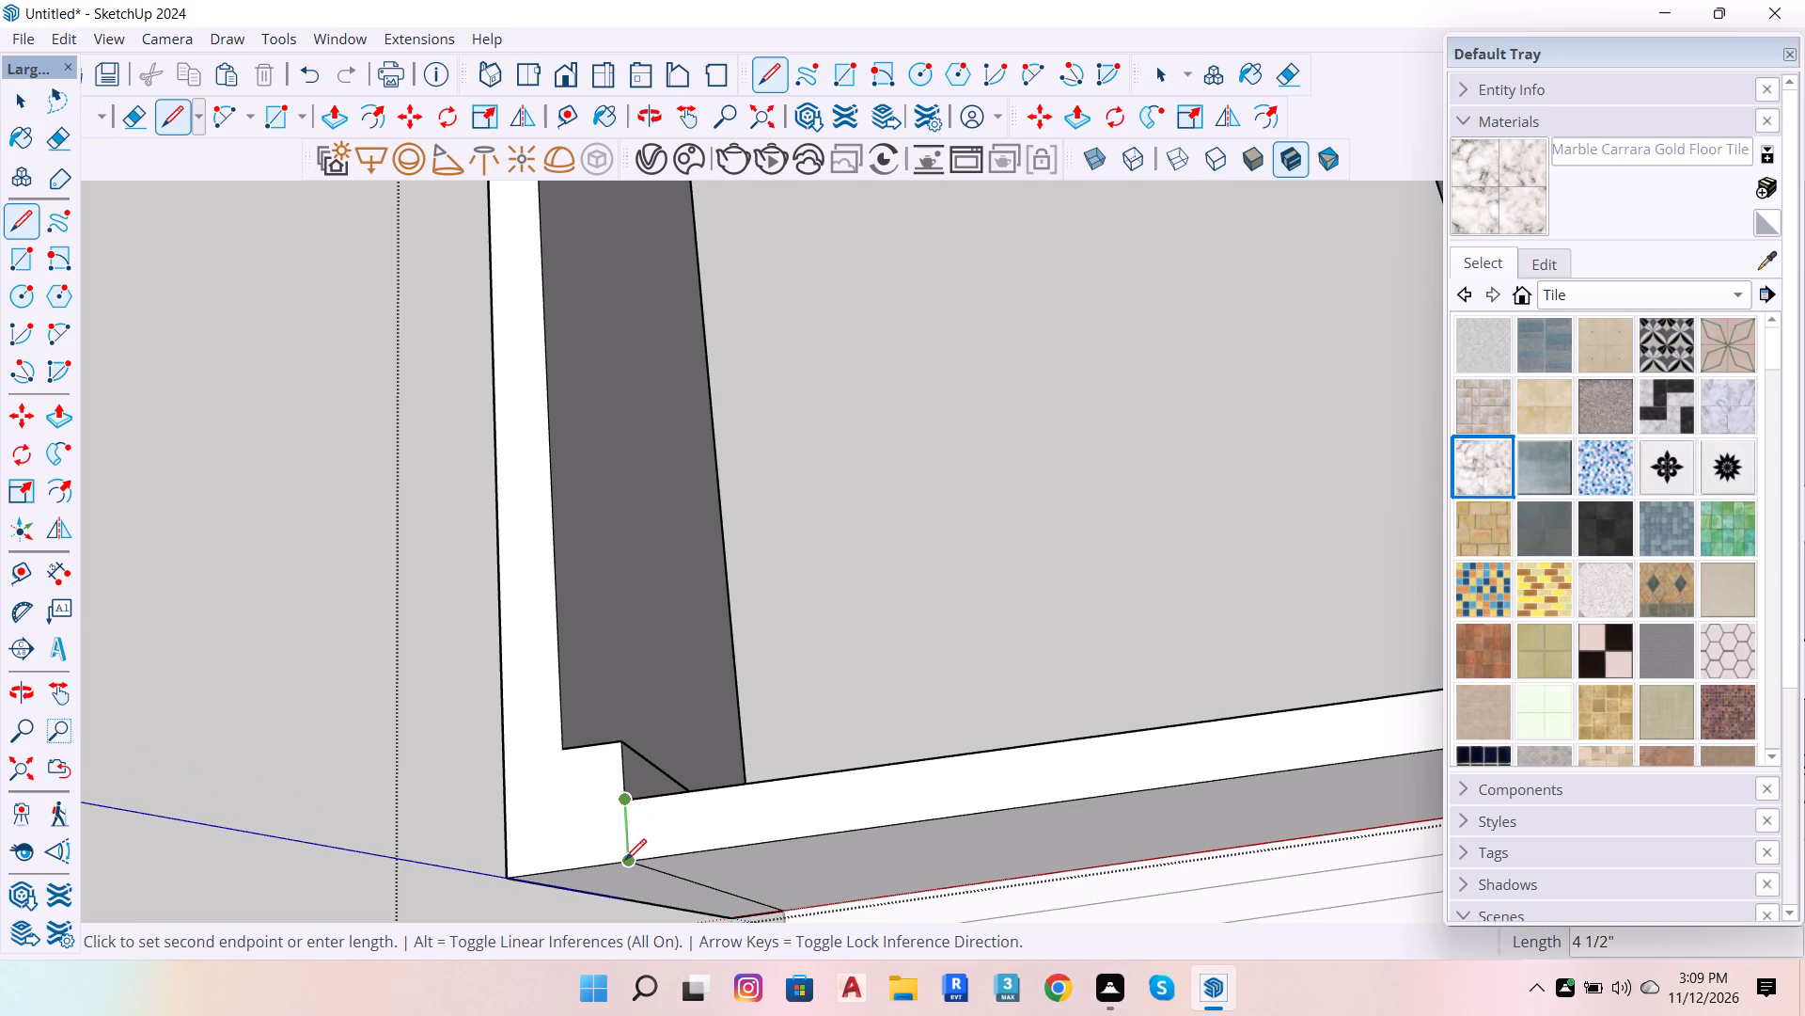
pyautogui.click(625, 860)
pyautogui.scroll(-7, 485, 863)
pyautogui.scroll(-6, 777, 785)
pyautogui.scroll(3, 1135, 769)
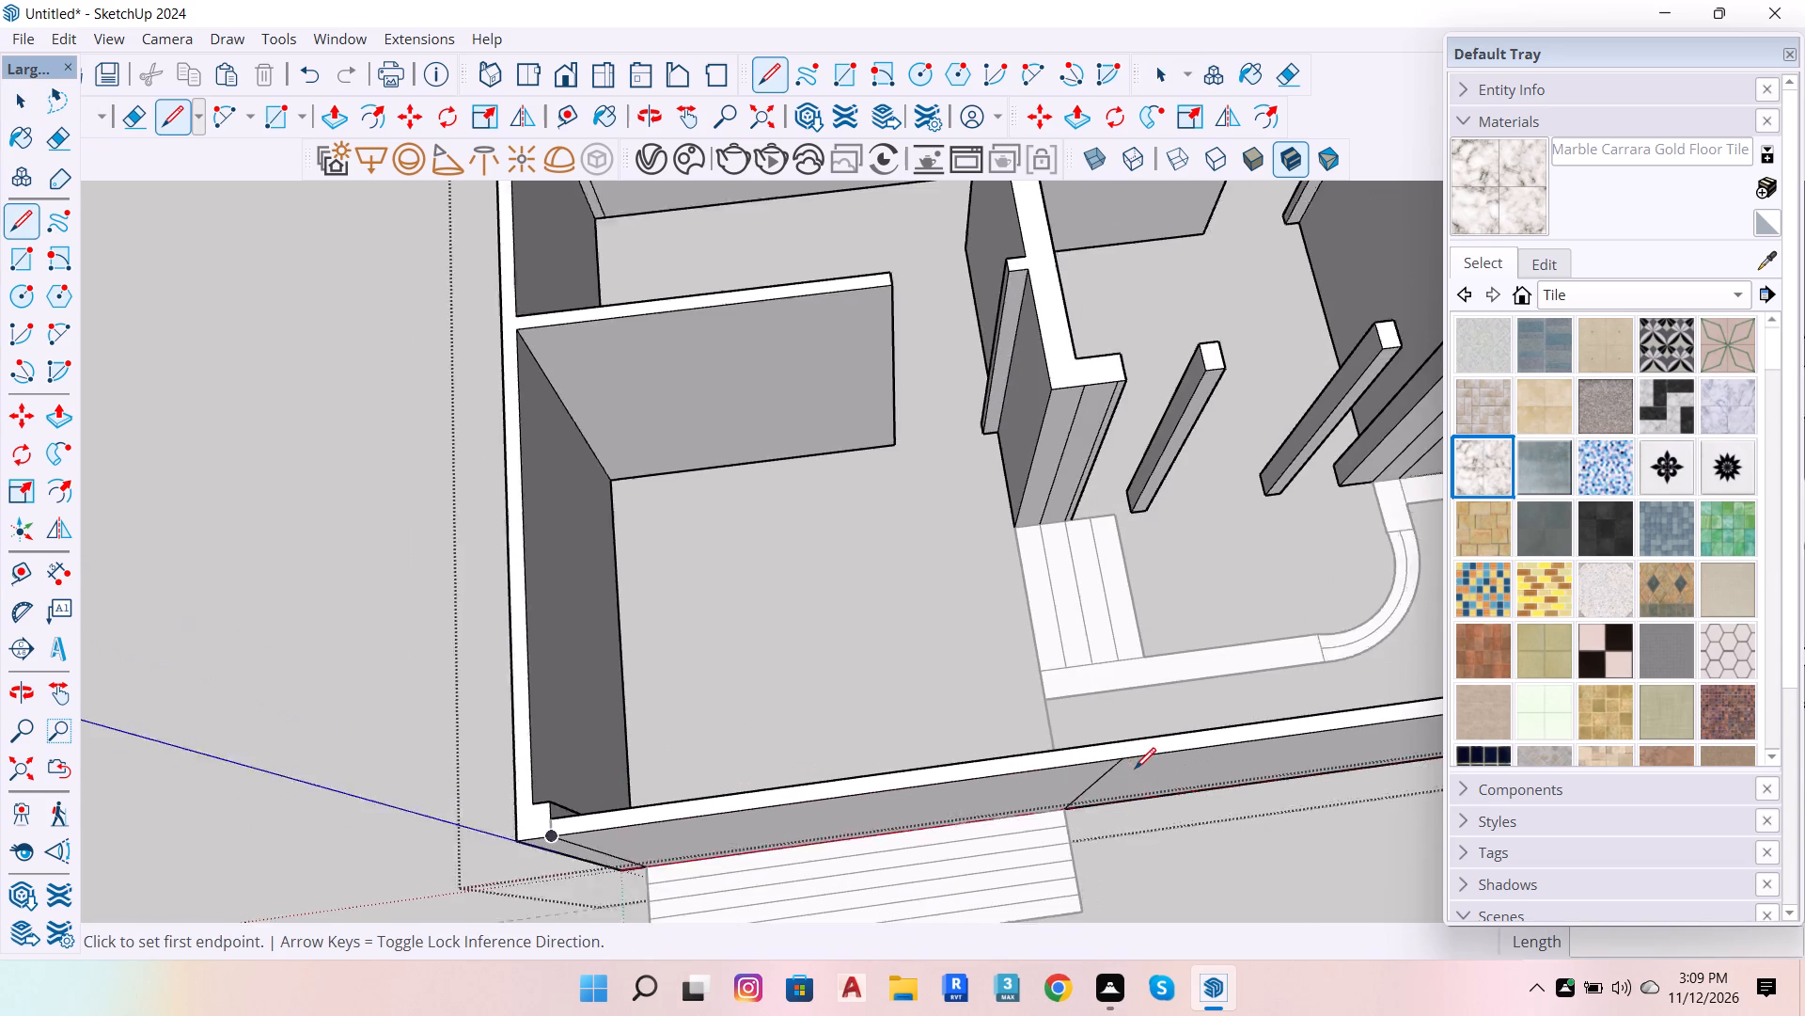
pyautogui.scroll(2, 1135, 769)
pyautogui.click(1113, 755)
pyautogui.click(1111, 735)
pyautogui.scroll(-4, 1064, 783)
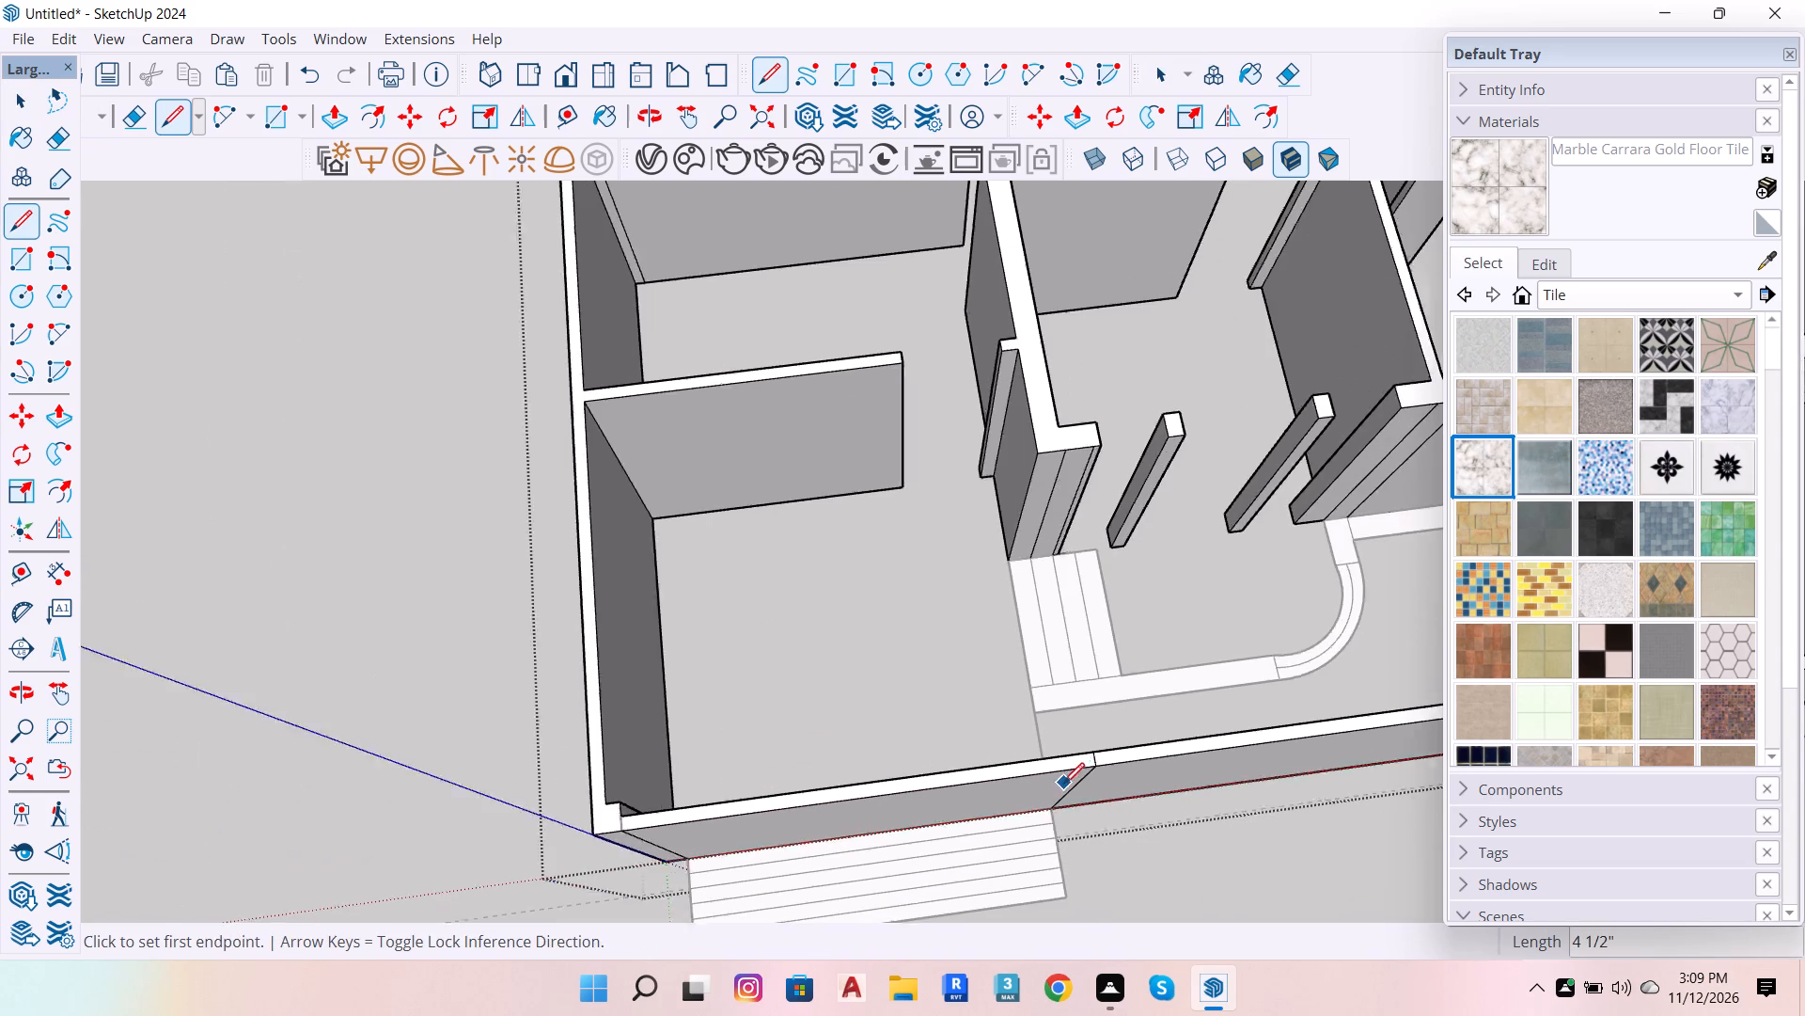
pyautogui.scroll(-2, 1063, 784)
pyautogui.press('space')
# Place a guide 6" inward from each of the two cross lines on the front wall's top.
pyautogui.scroll(6, 898, 779)
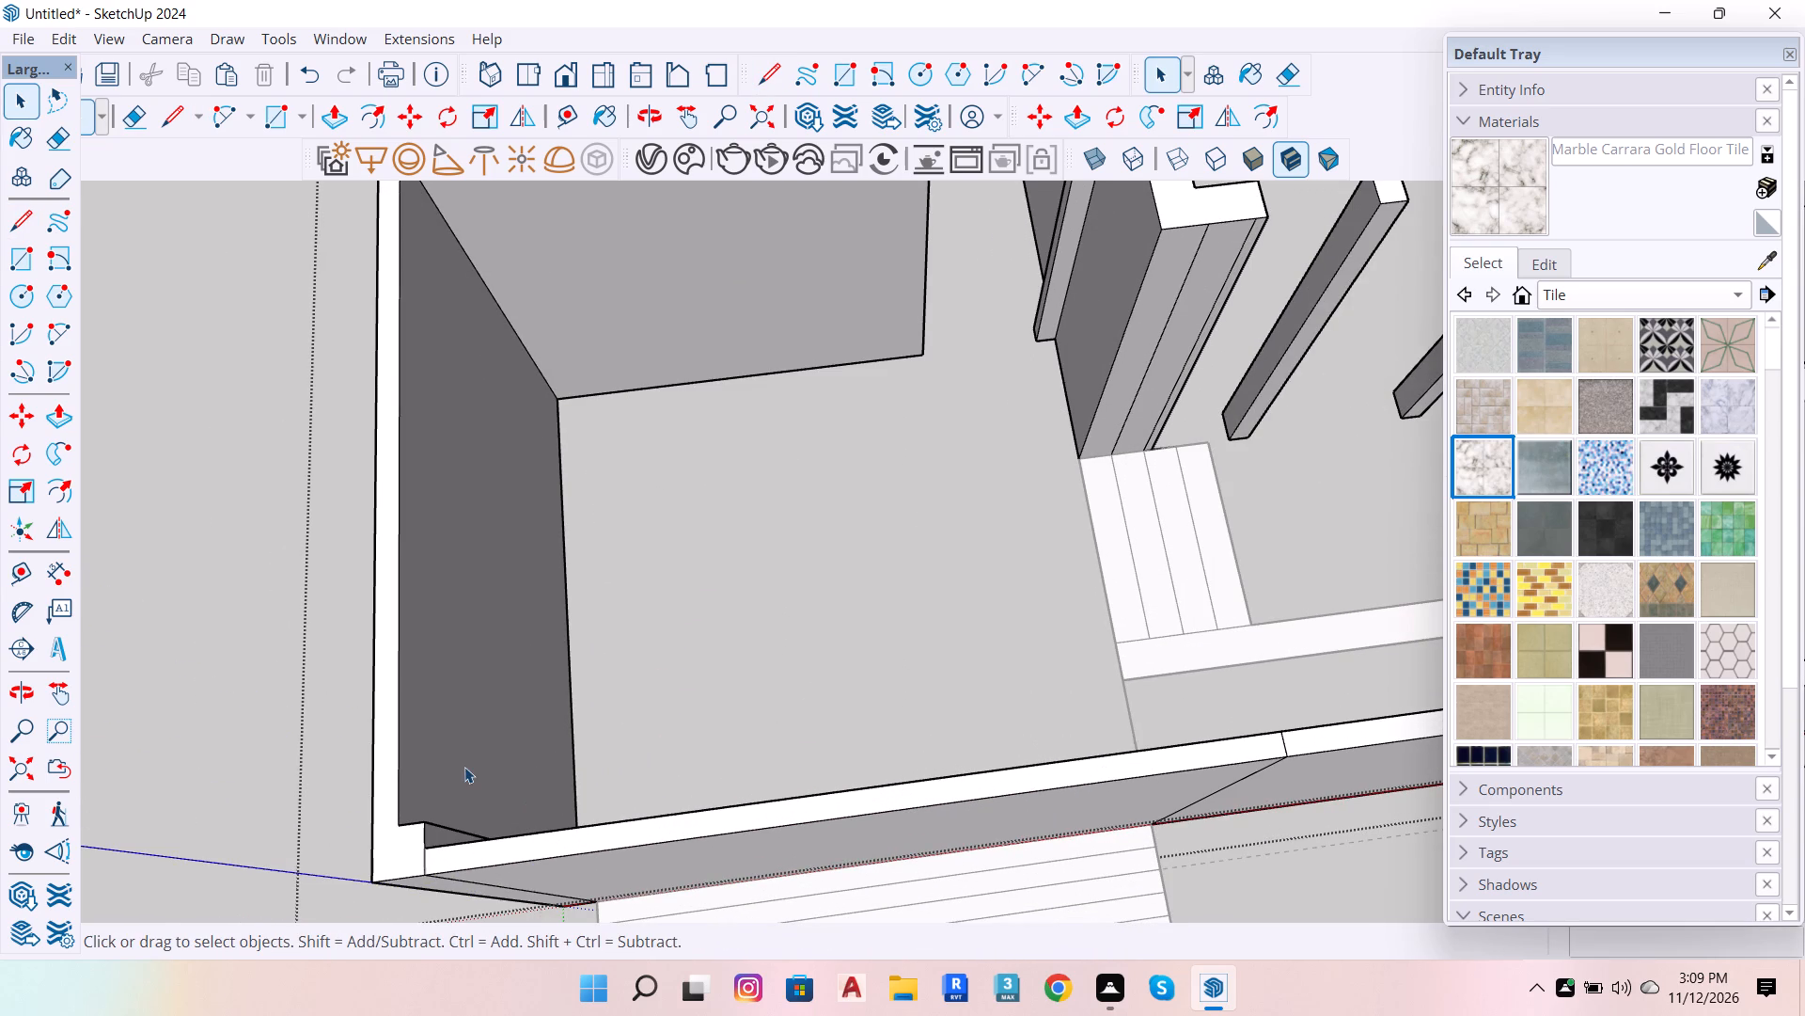
pyautogui.click(576, 110)
pyautogui.scroll(6, 472, 651)
pyautogui.scroll(-7, 579, 629)
pyautogui.scroll(11, 526, 814)
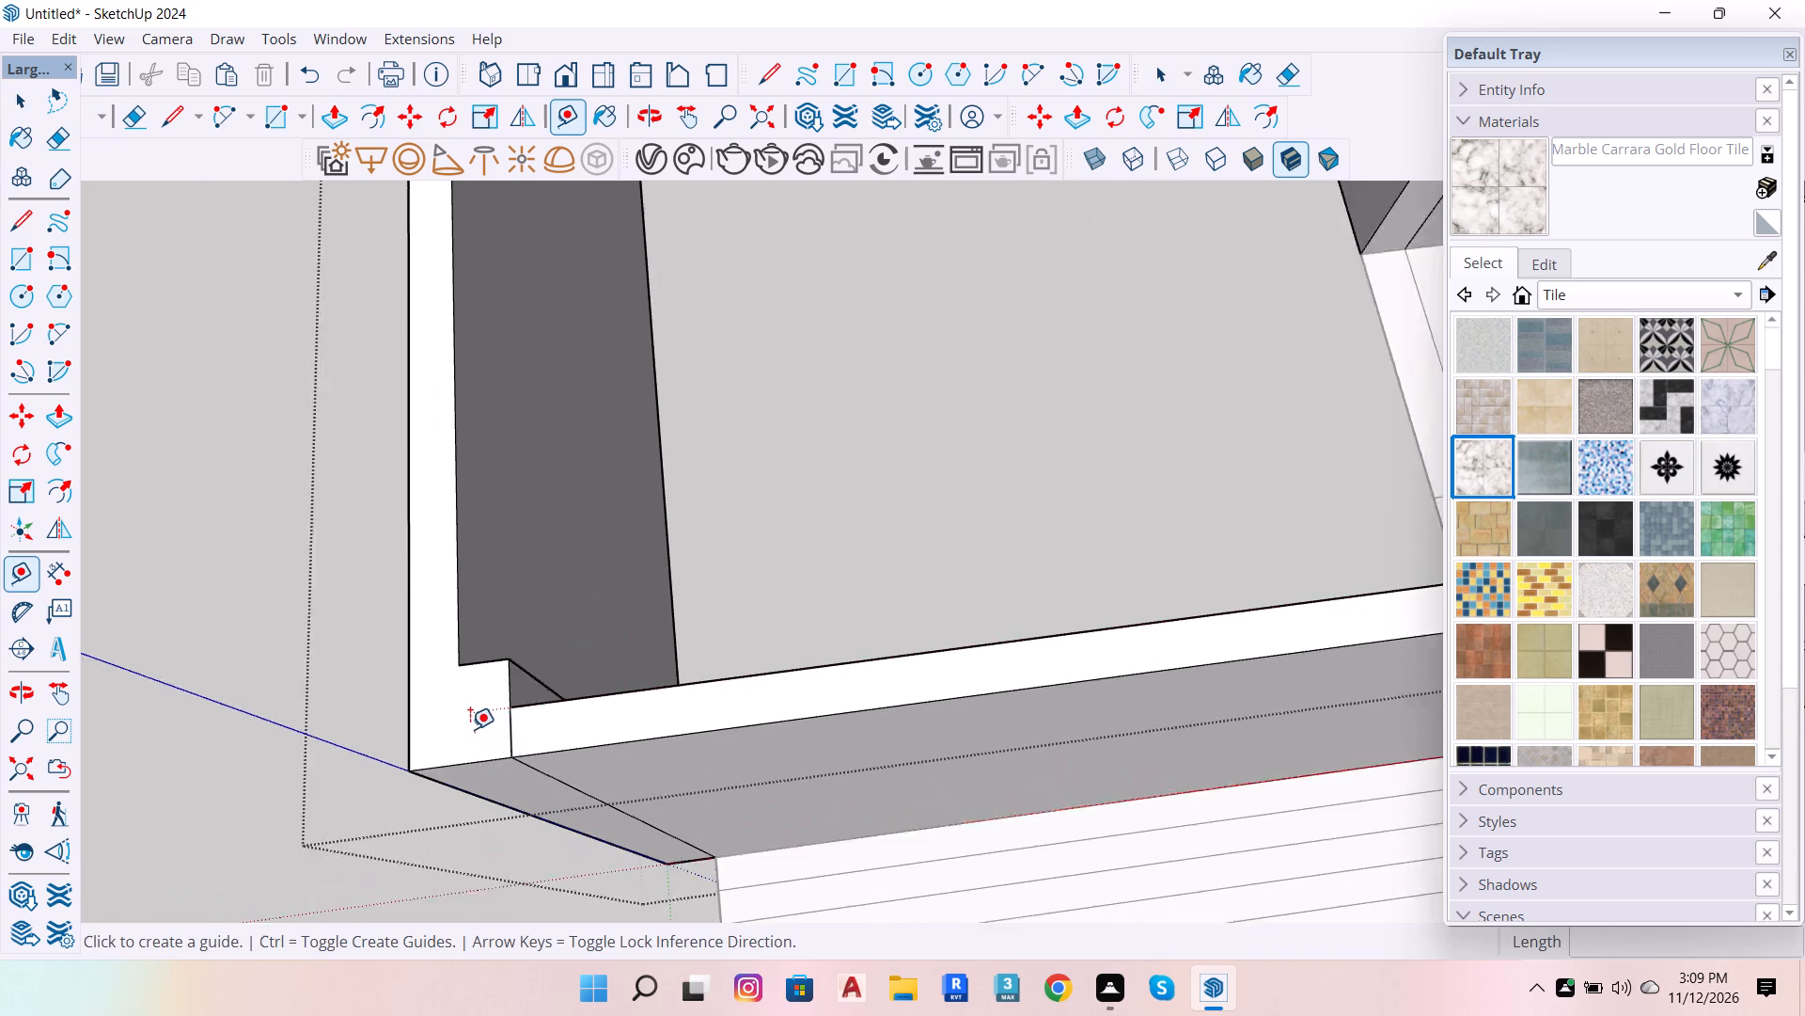
pyautogui.scroll(3, 470, 729)
pyautogui.click(533, 732)
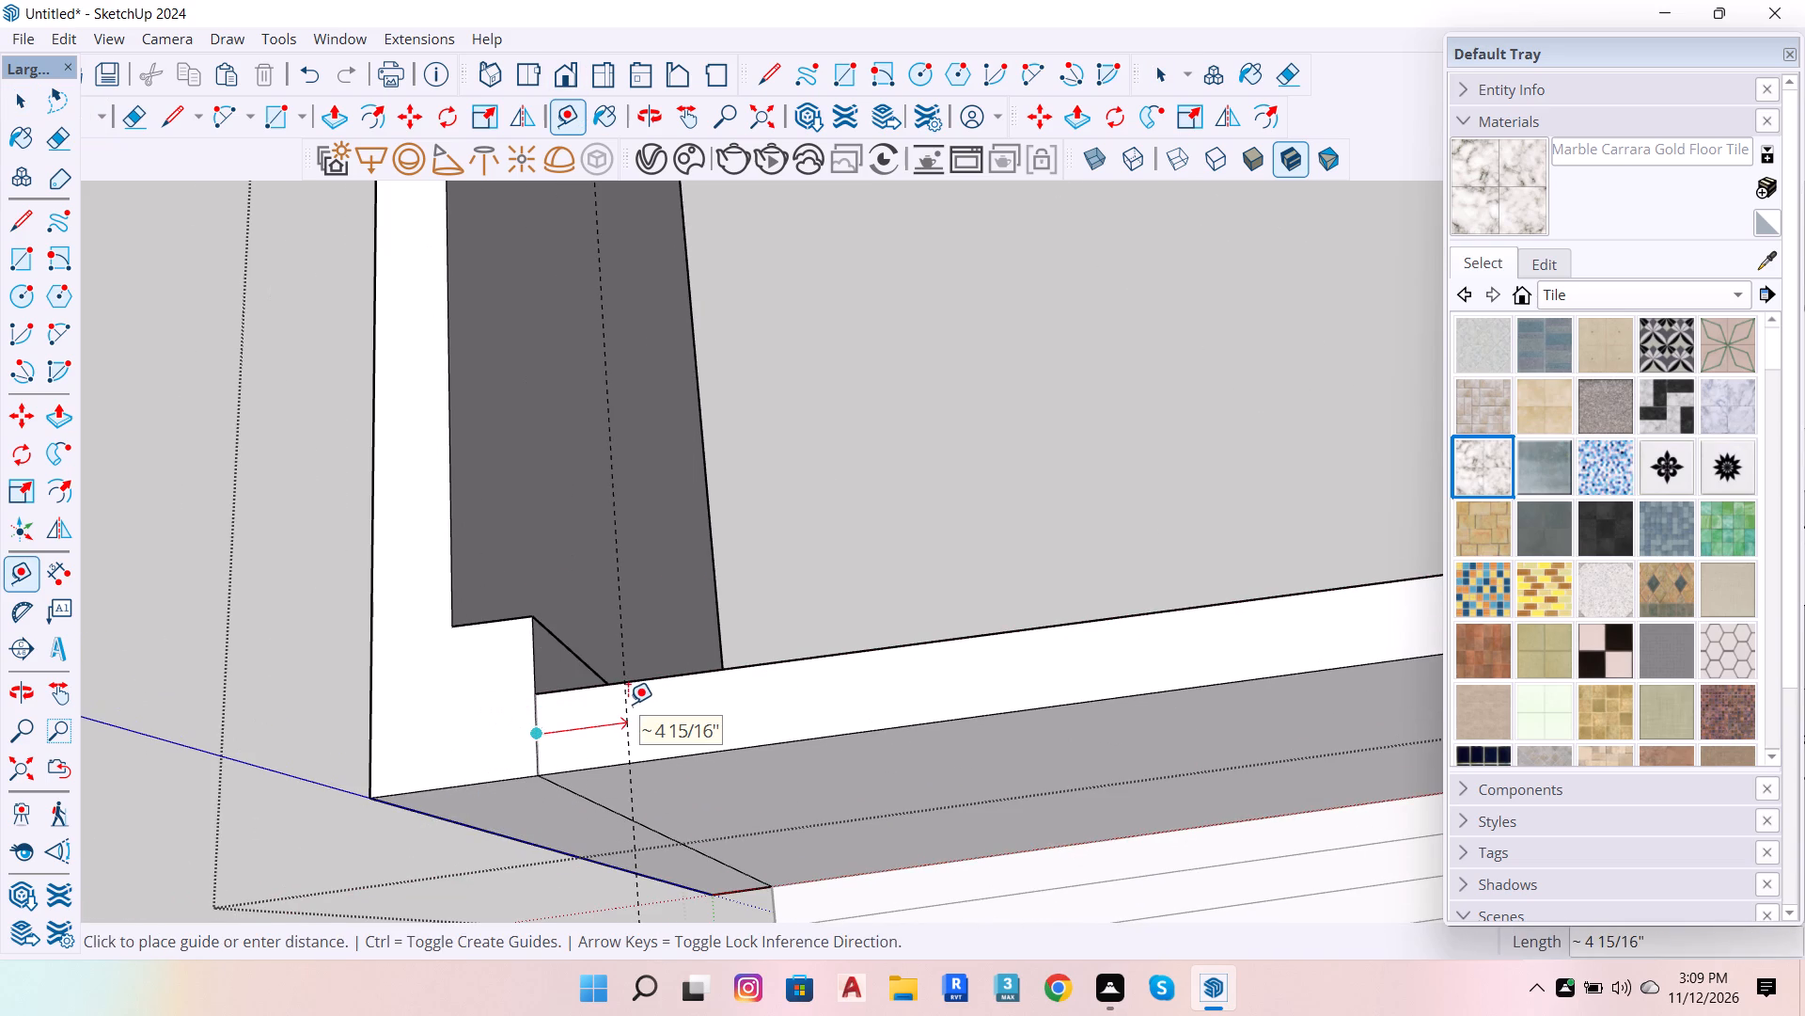
pyautogui.press('6')
pyautogui.press('Return')
pyautogui.scroll(-12, 697, 942)
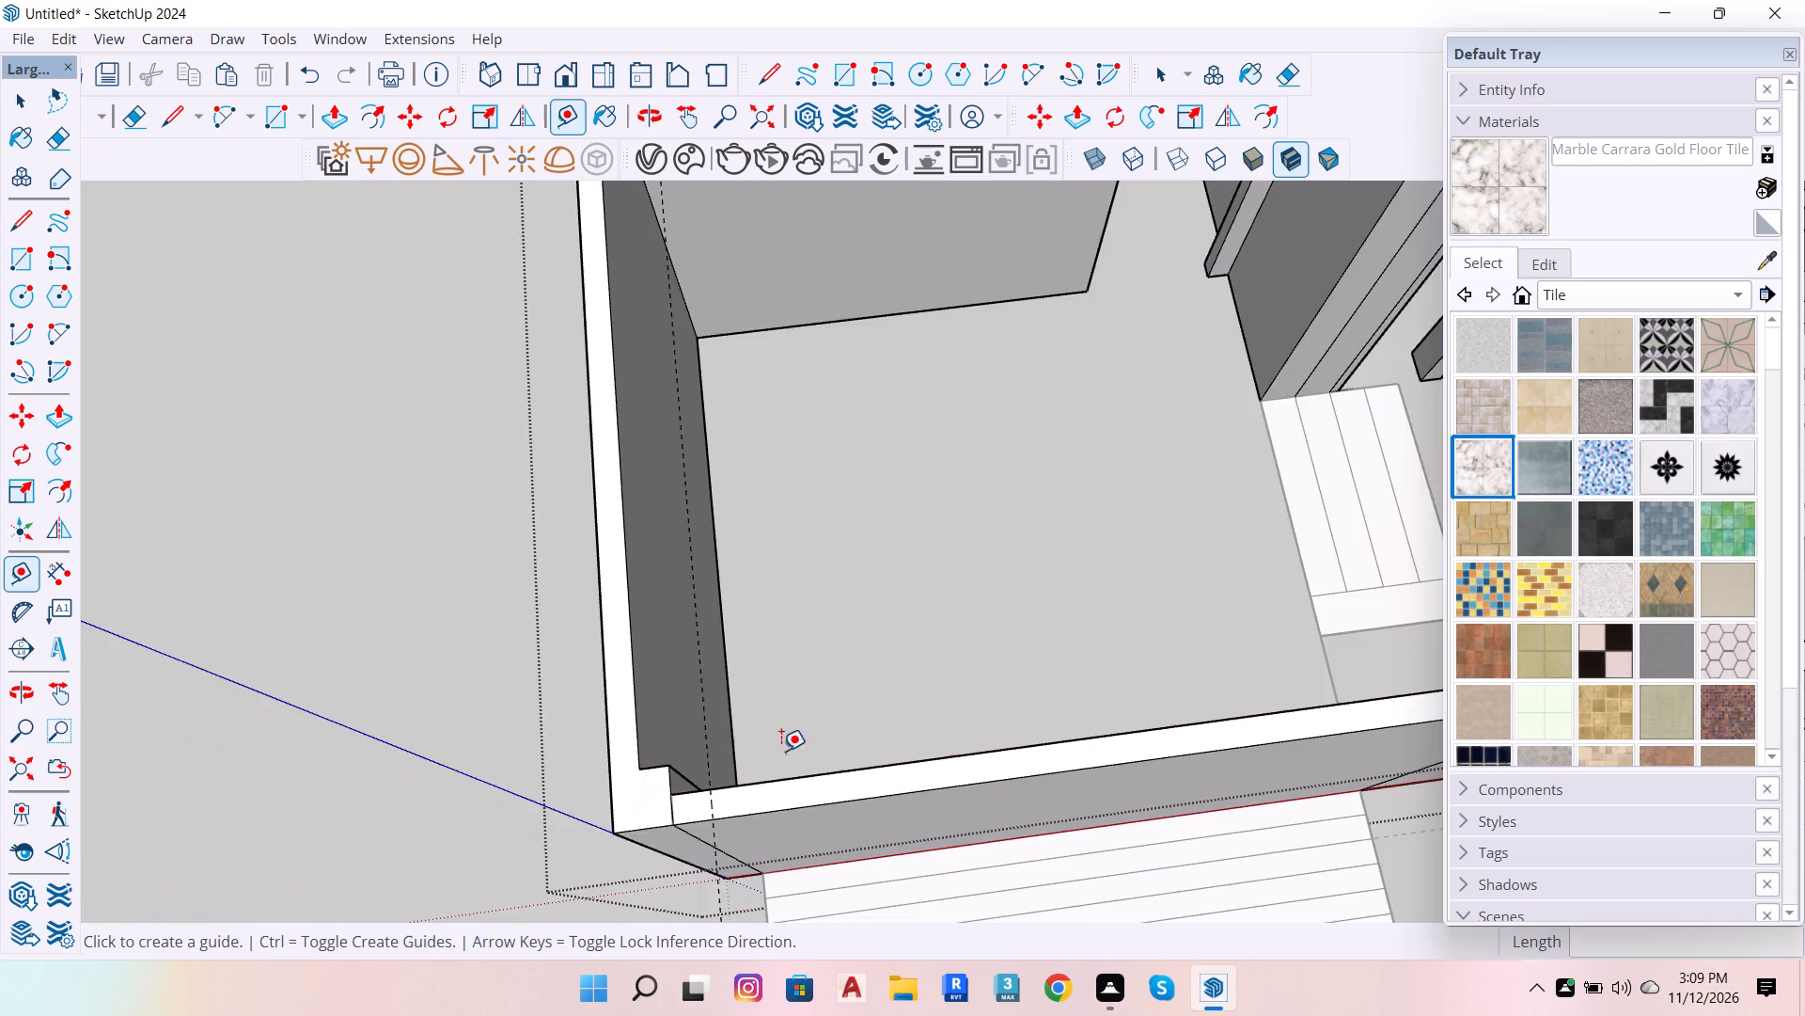
pyautogui.scroll(-6, 781, 751)
pyautogui.scroll(14, 1199, 752)
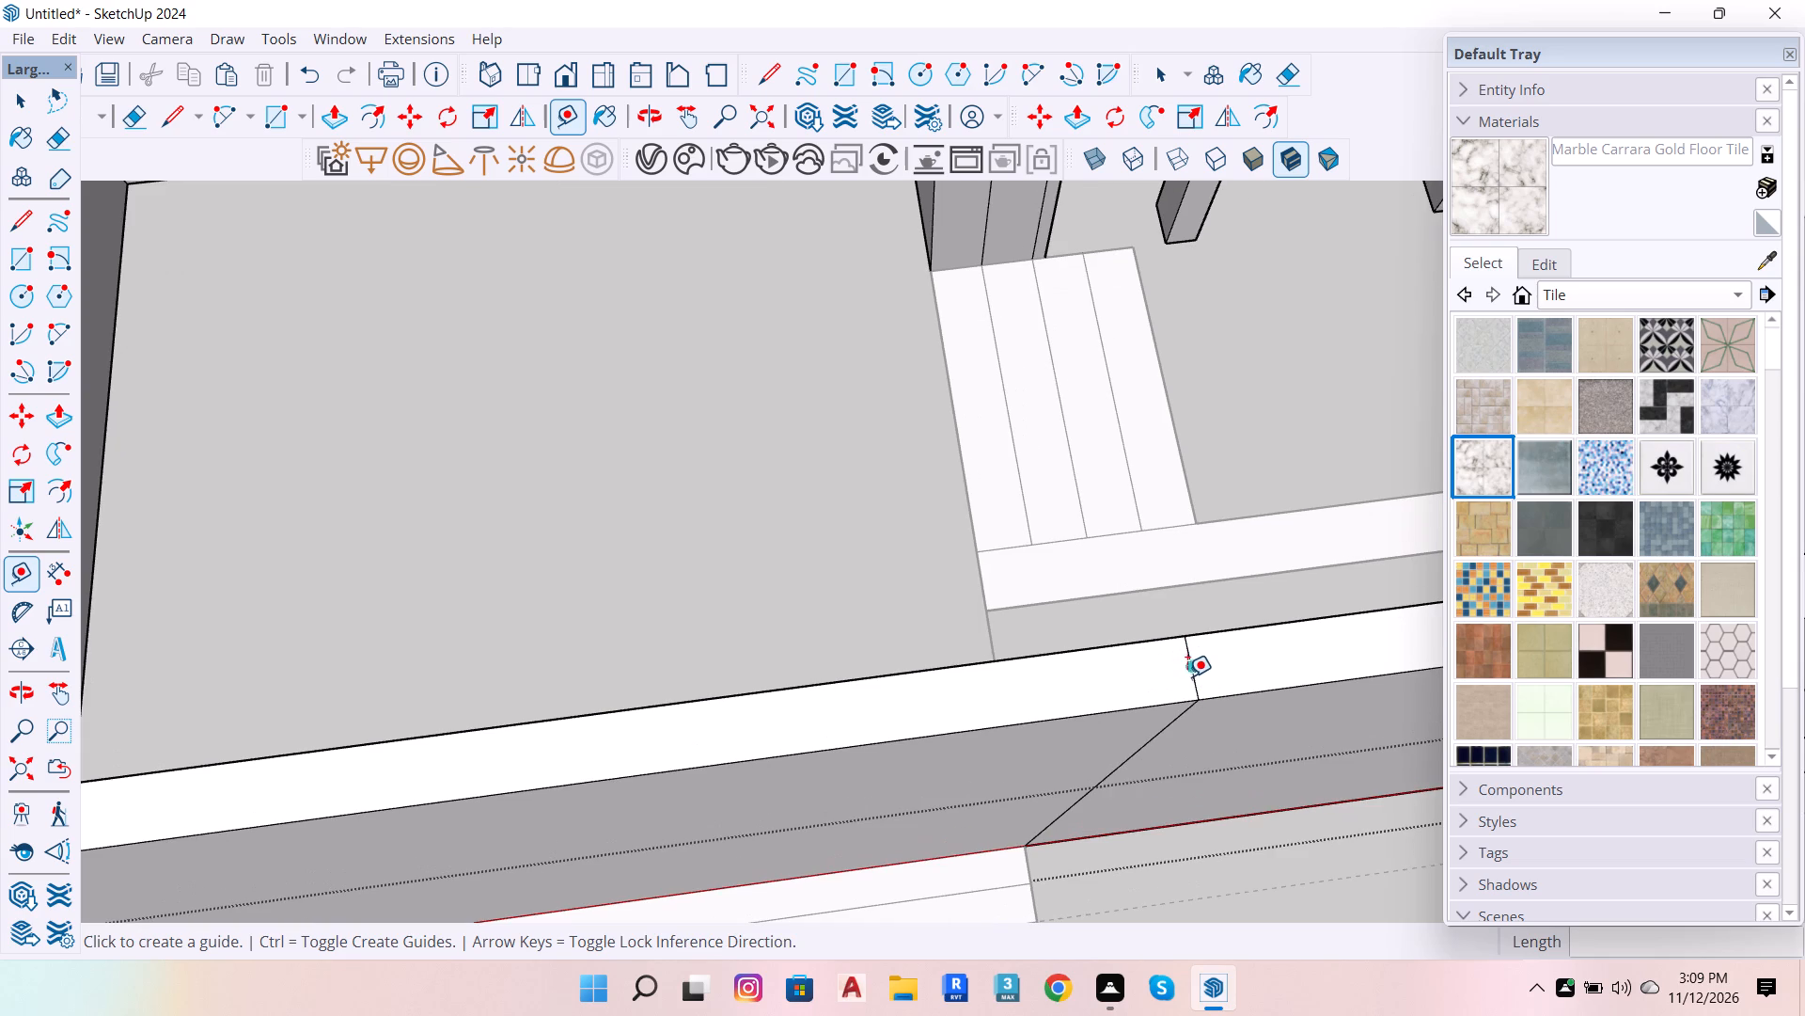
pyautogui.click(1189, 672)
pyautogui.press('6')
pyautogui.press('Return')
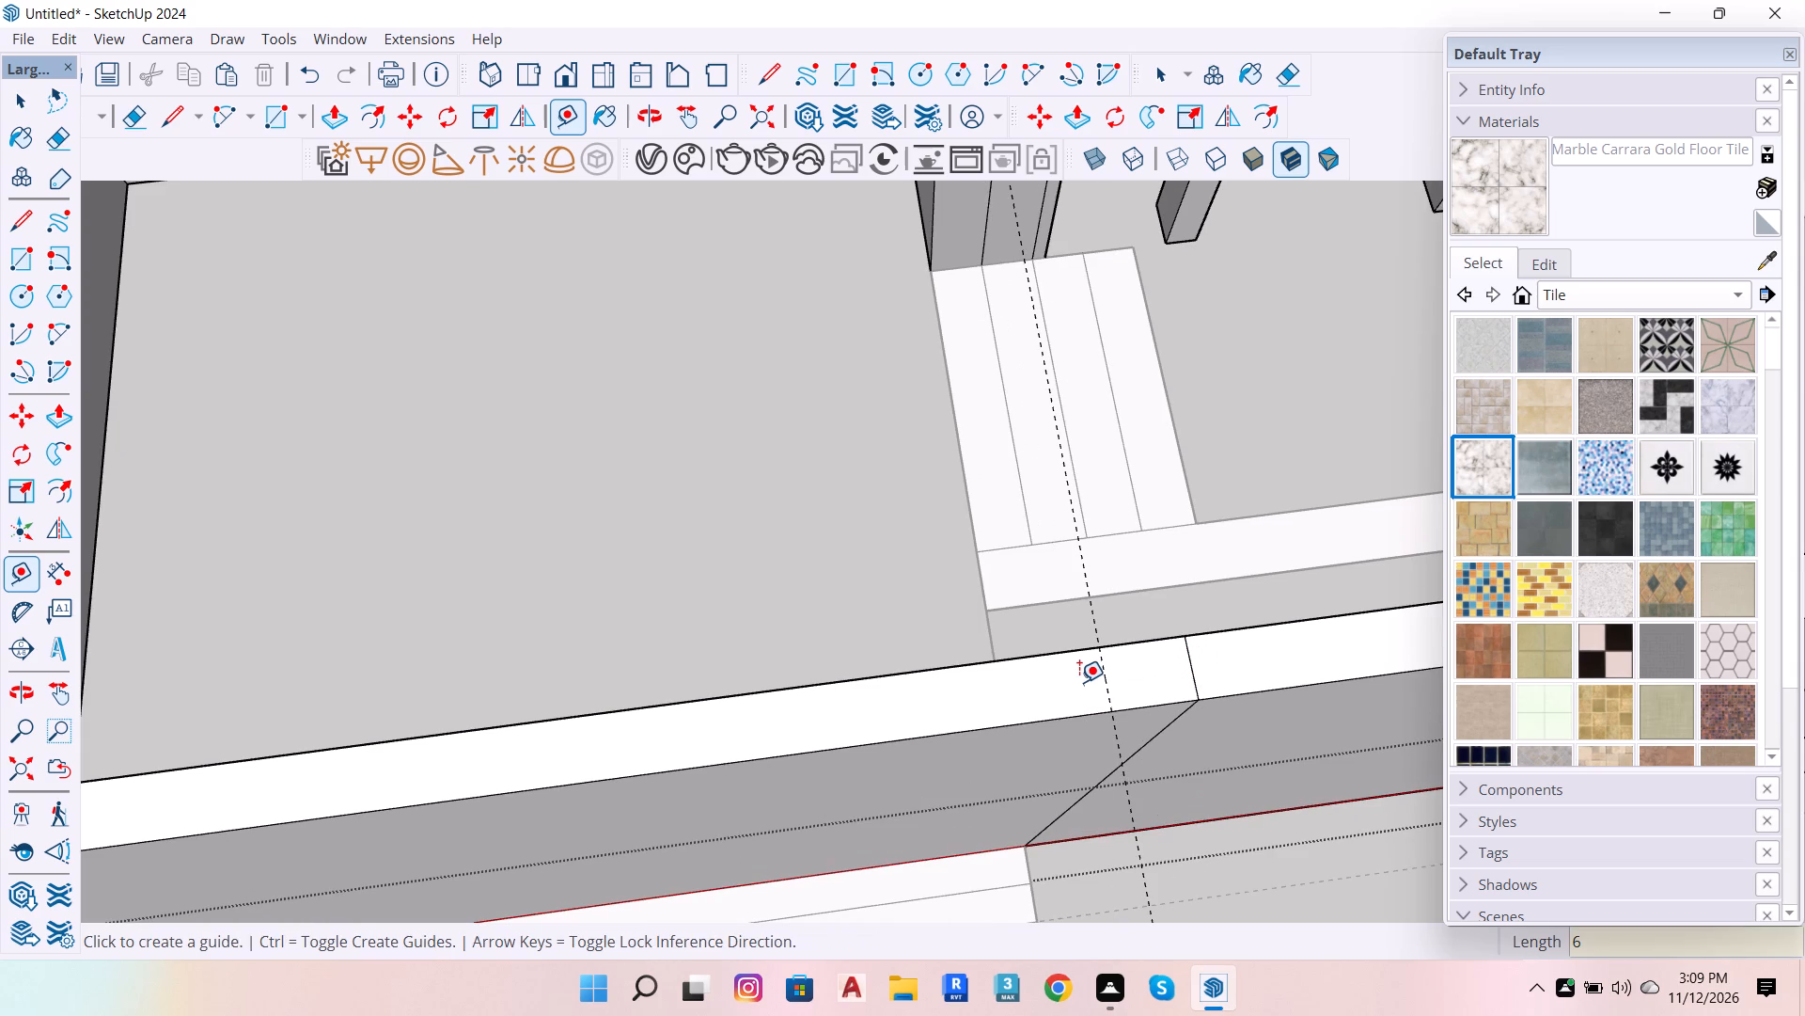
# Draw a 4 1/2" line along each guide across the front wall's top to mark off the entrance opening.
pyautogui.scroll(-5, 881, 139)
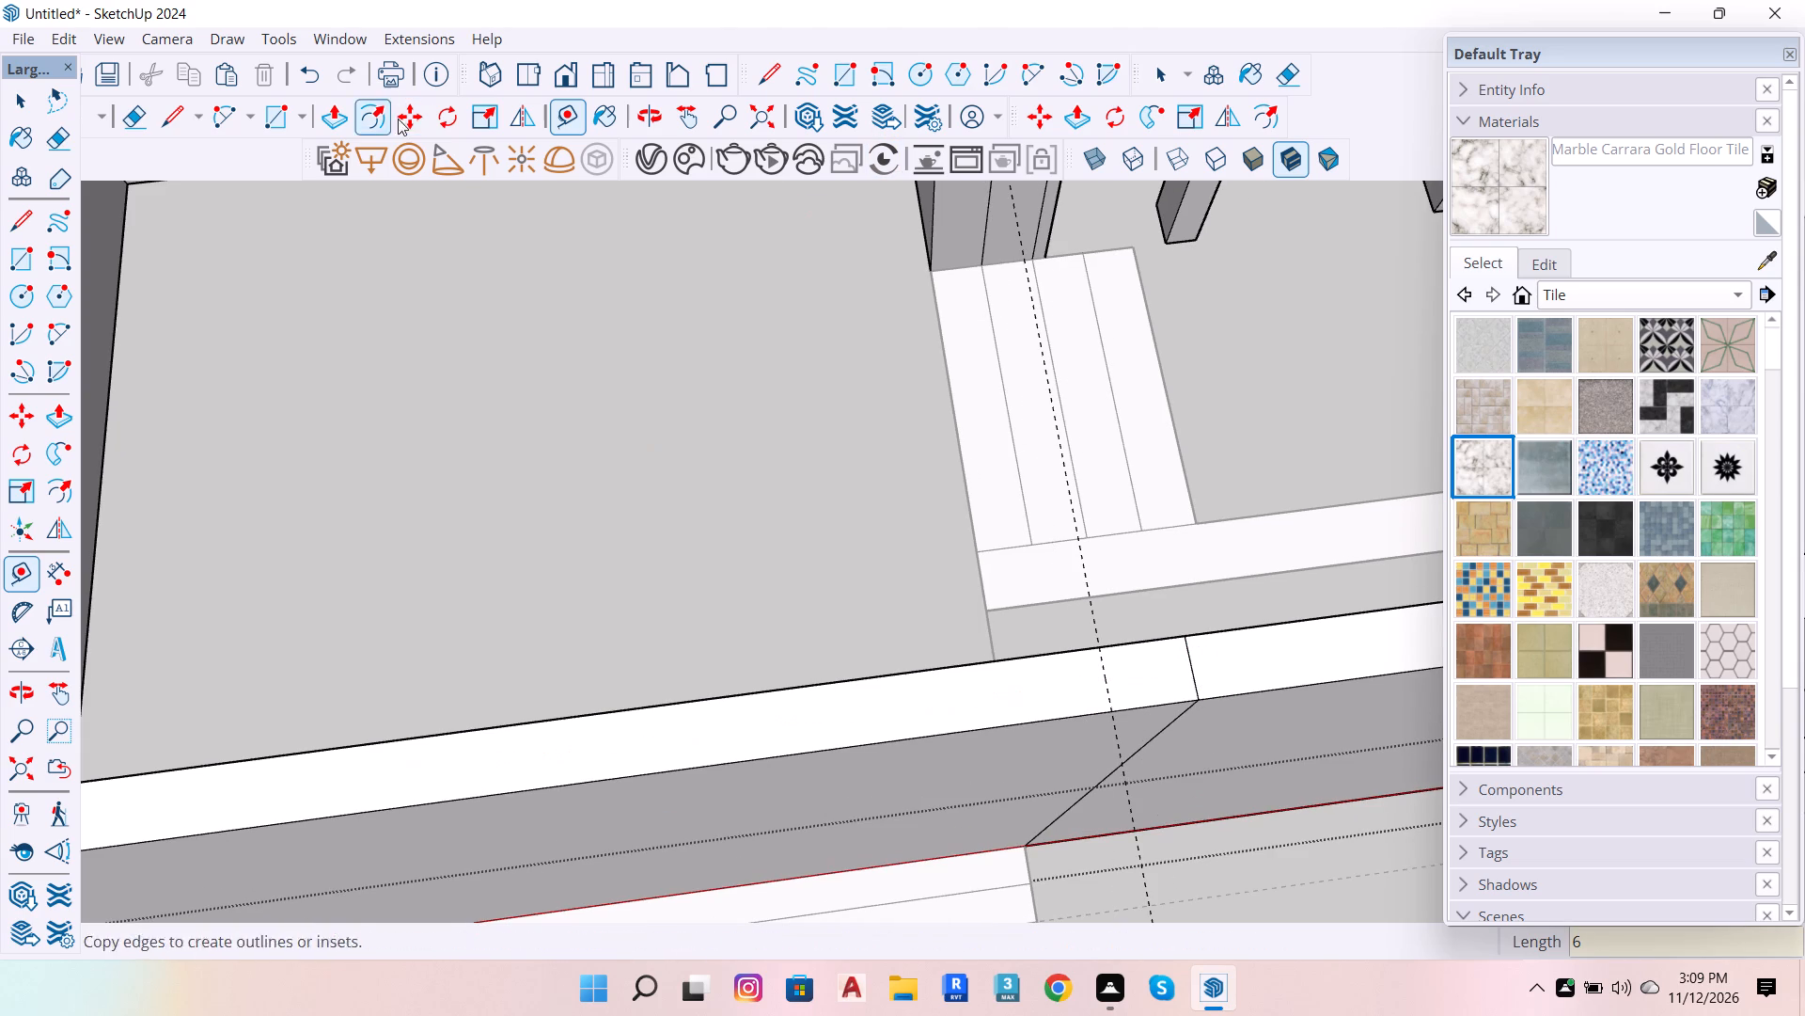
pyautogui.click(771, 77)
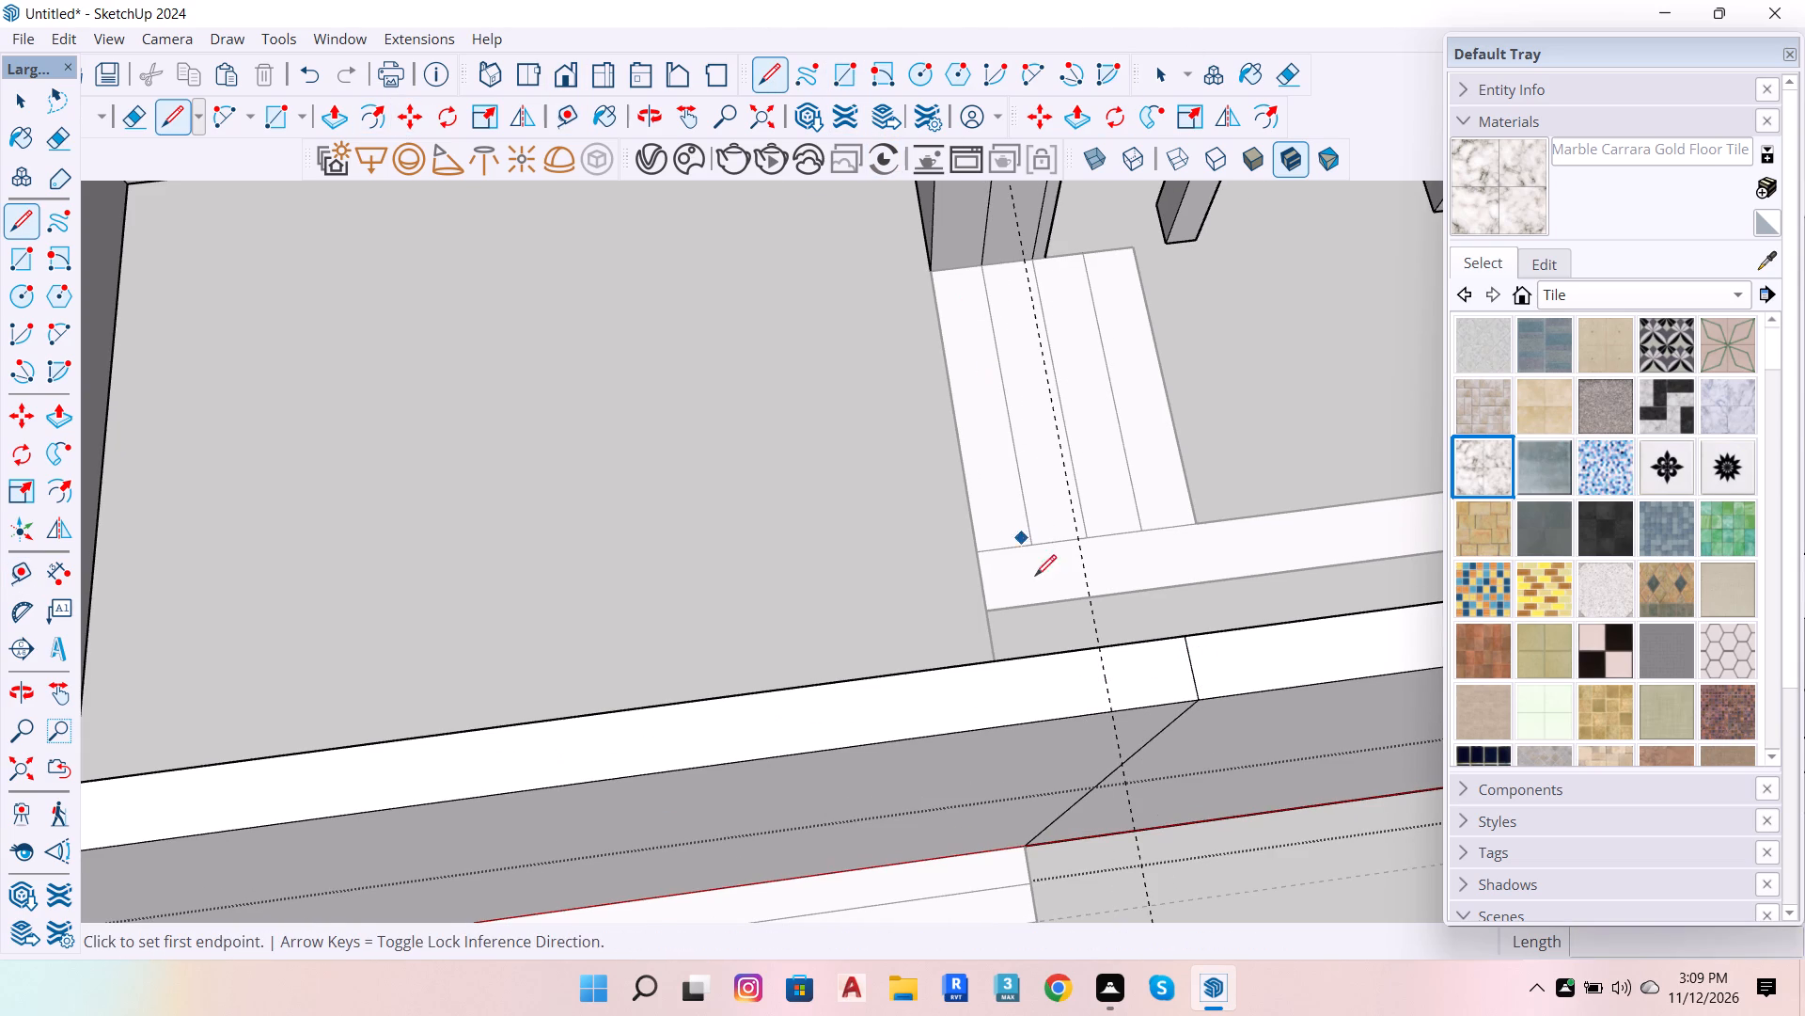
pyautogui.scroll(5, 1114, 720)
pyautogui.click(1091, 601)
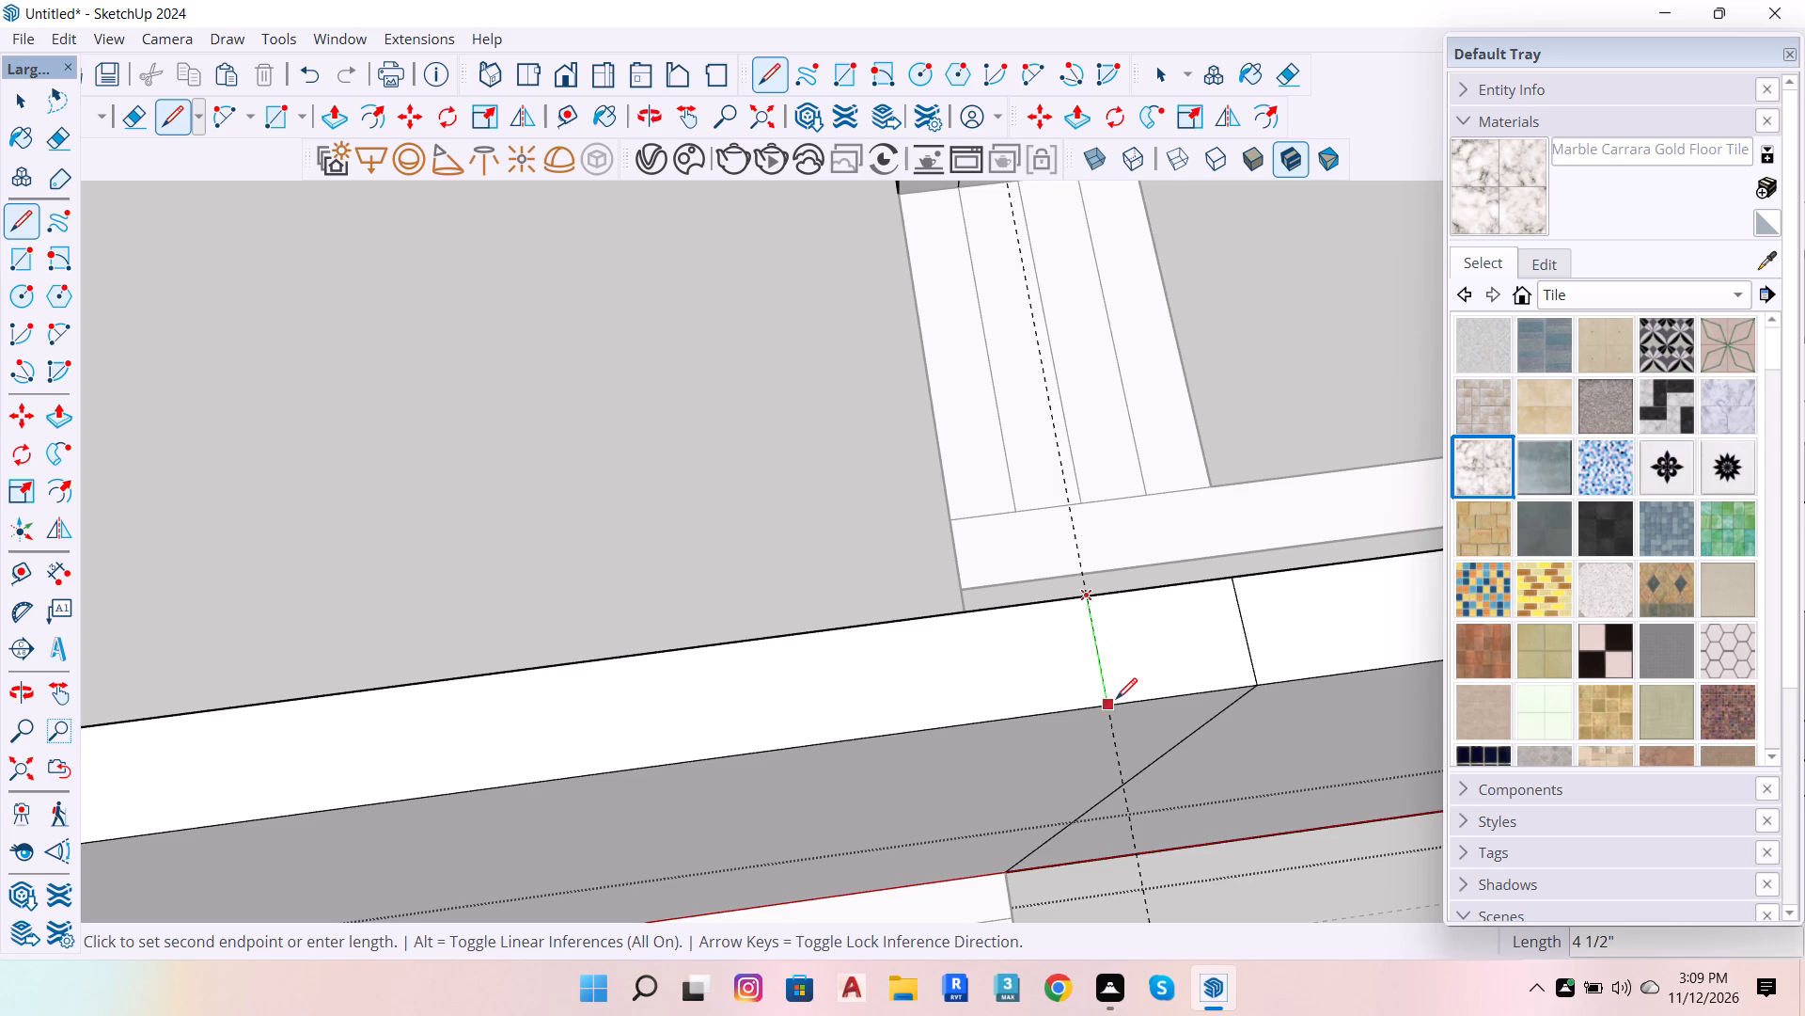
pyautogui.click(1116, 699)
pyautogui.scroll(-14, 1161, 551)
pyautogui.scroll(10, 715, 643)
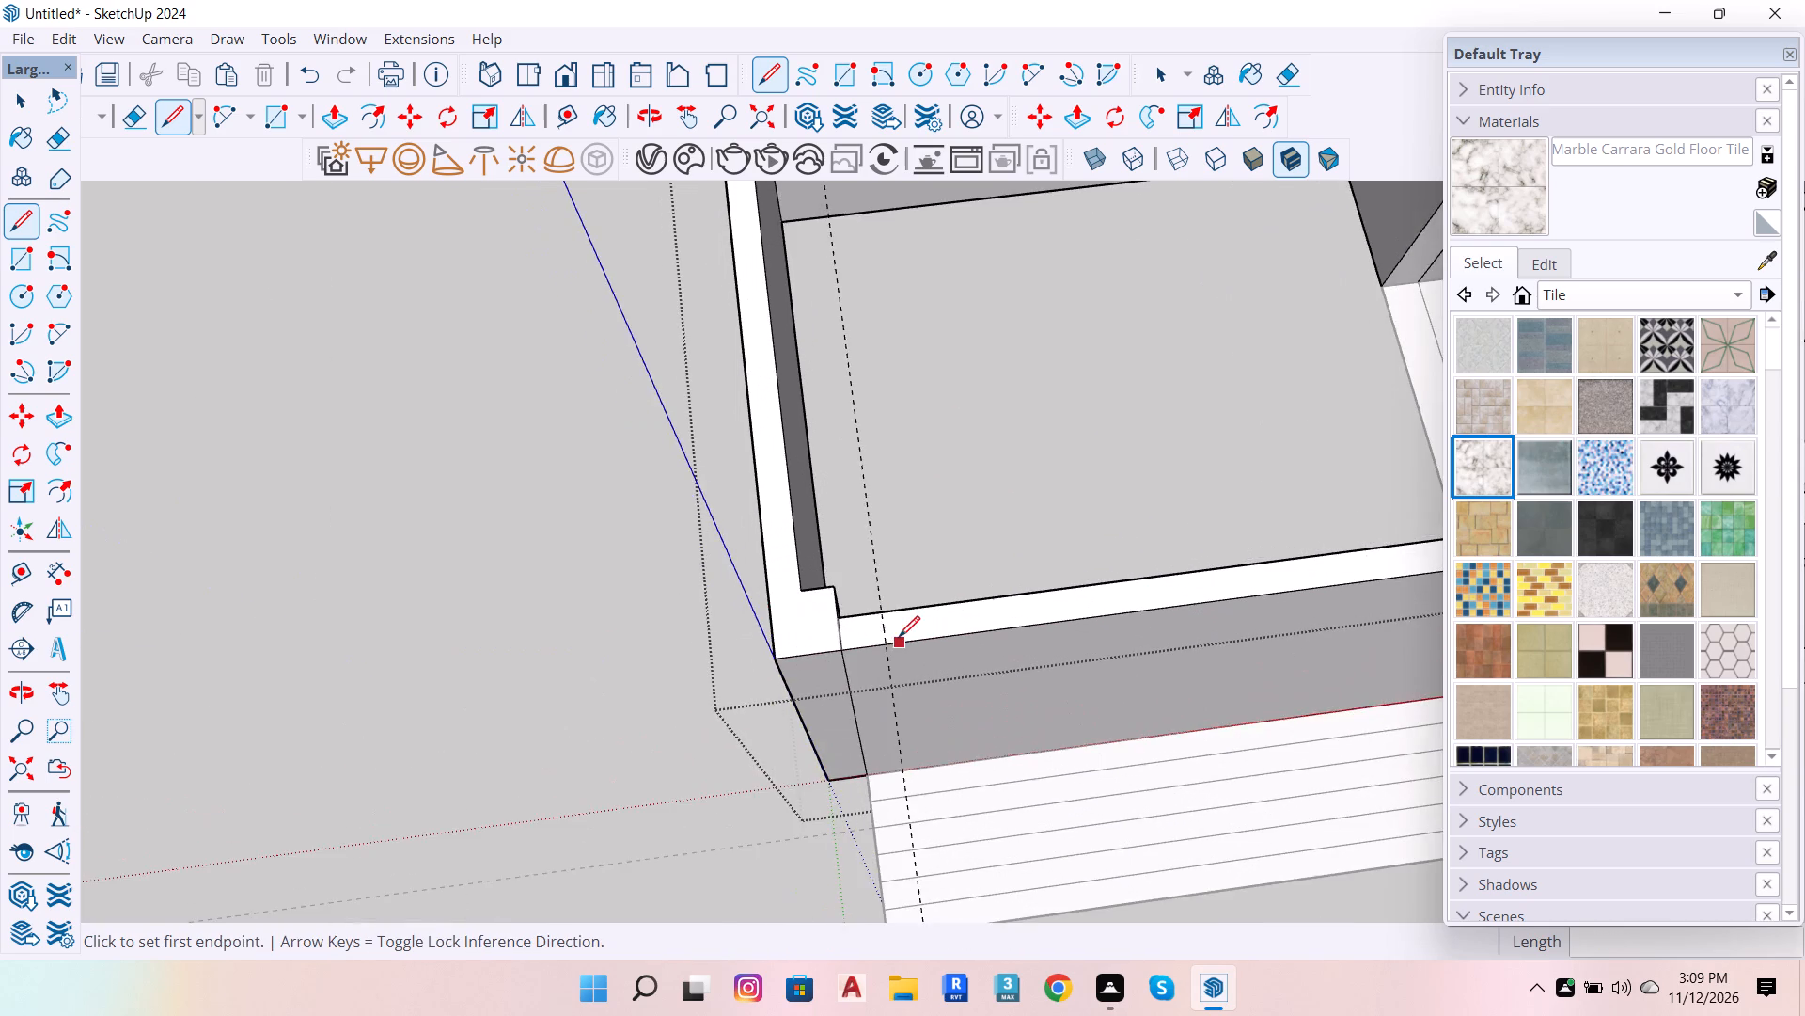
pyautogui.scroll(3, 899, 637)
pyautogui.click(871, 583)
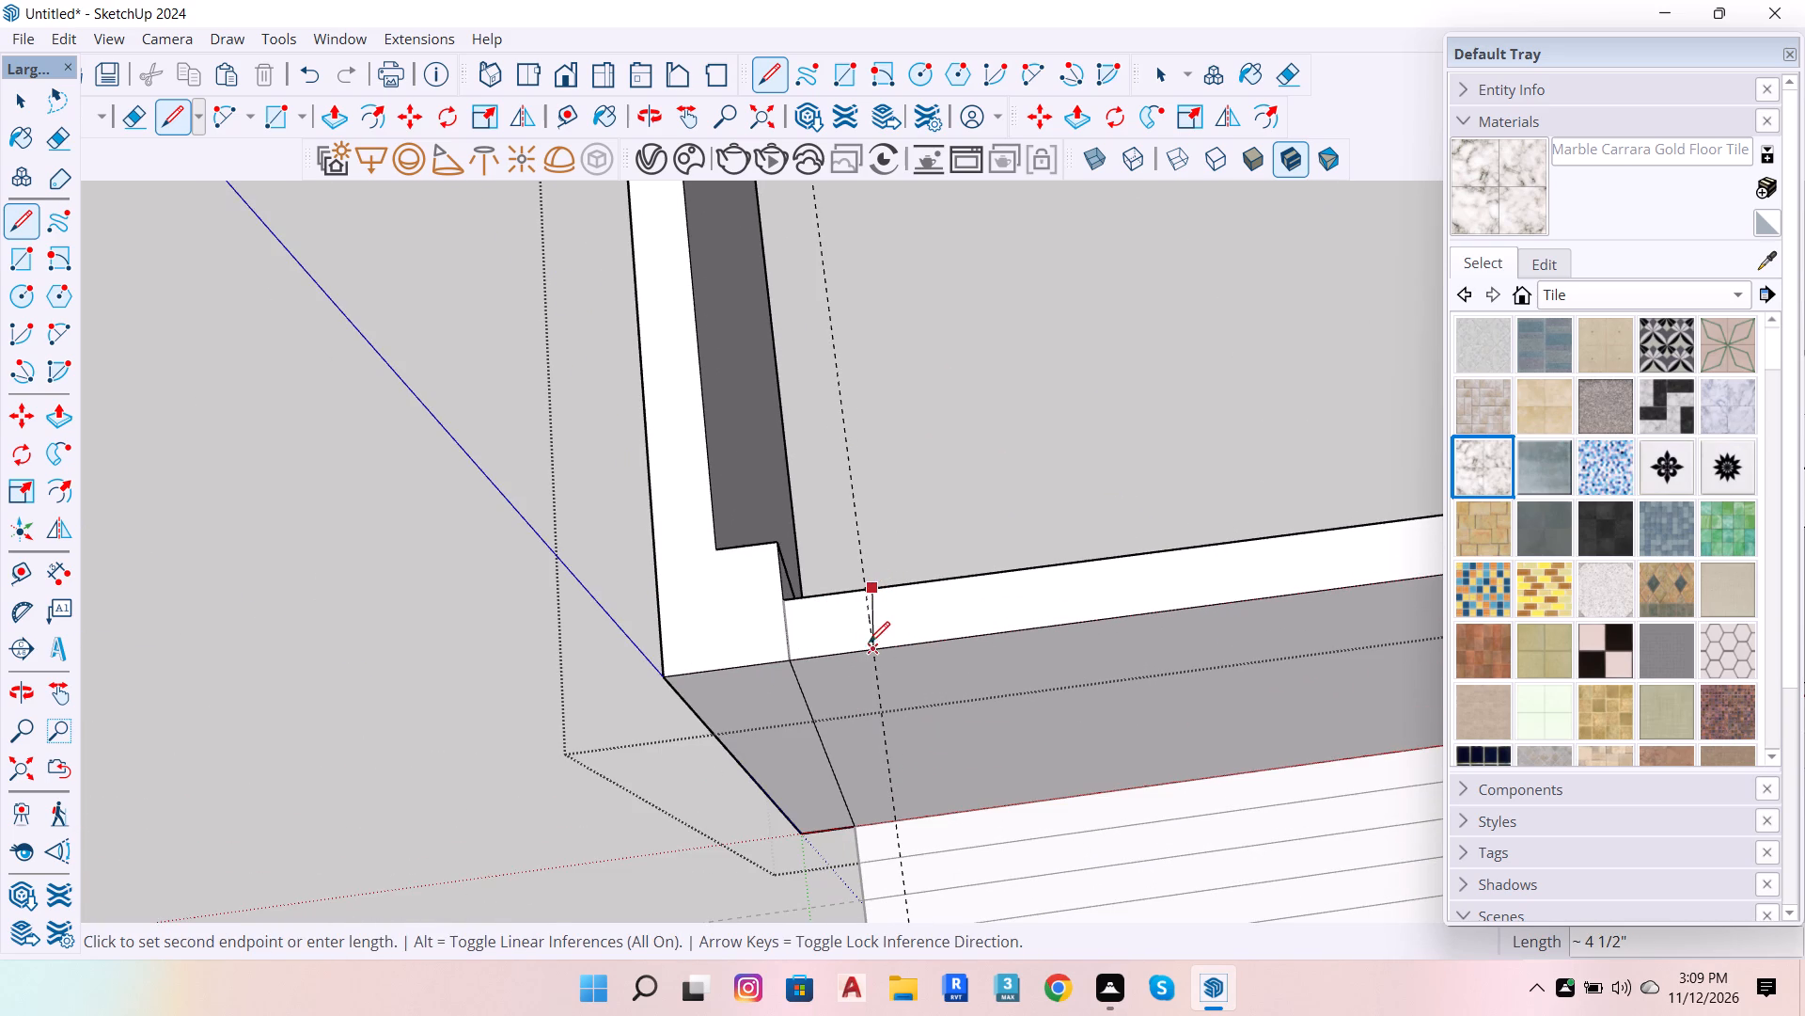
pyautogui.press('space')
pyautogui.press('l')
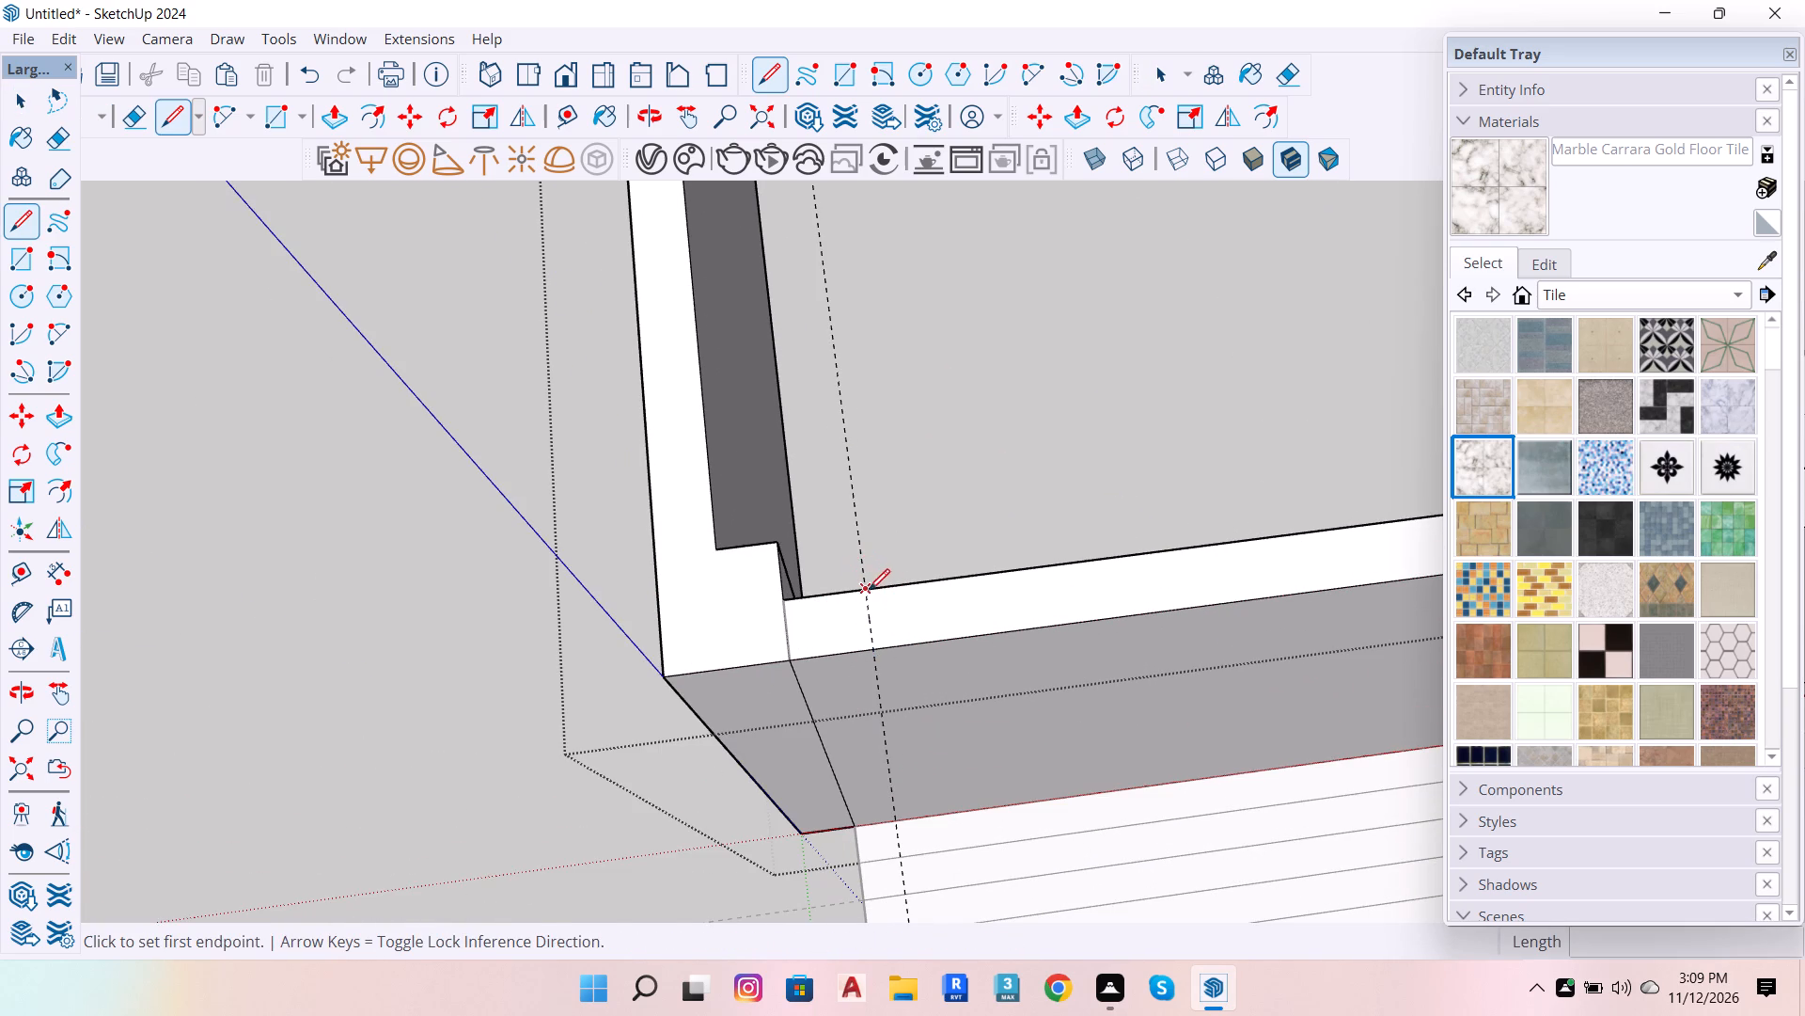
pyautogui.click(870, 591)
pyautogui.click(875, 645)
pyautogui.scroll(-7, 809, 609)
pyautogui.press('space')
# Push the front wall section between the two guide lines down 10' to floor level, opening the entrance at the steps.
pyautogui.scroll(1, 1093, 735)
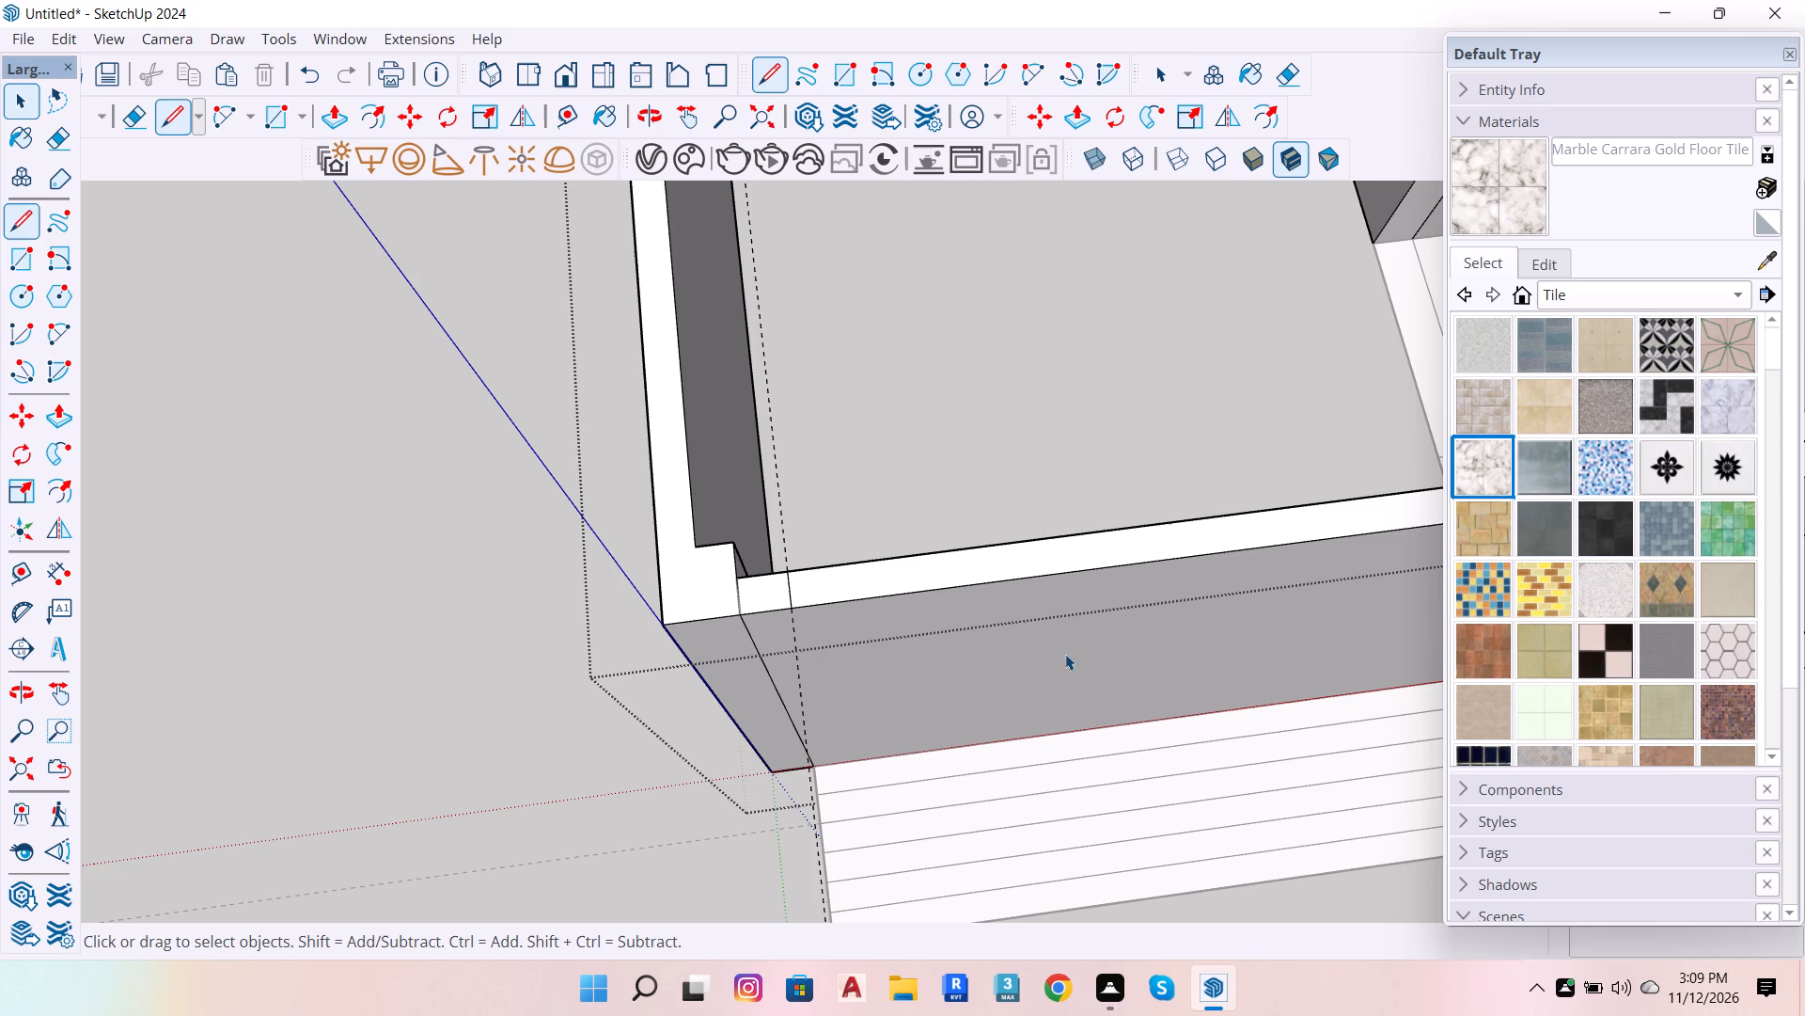
pyautogui.click(1020, 565)
pyautogui.press('p')
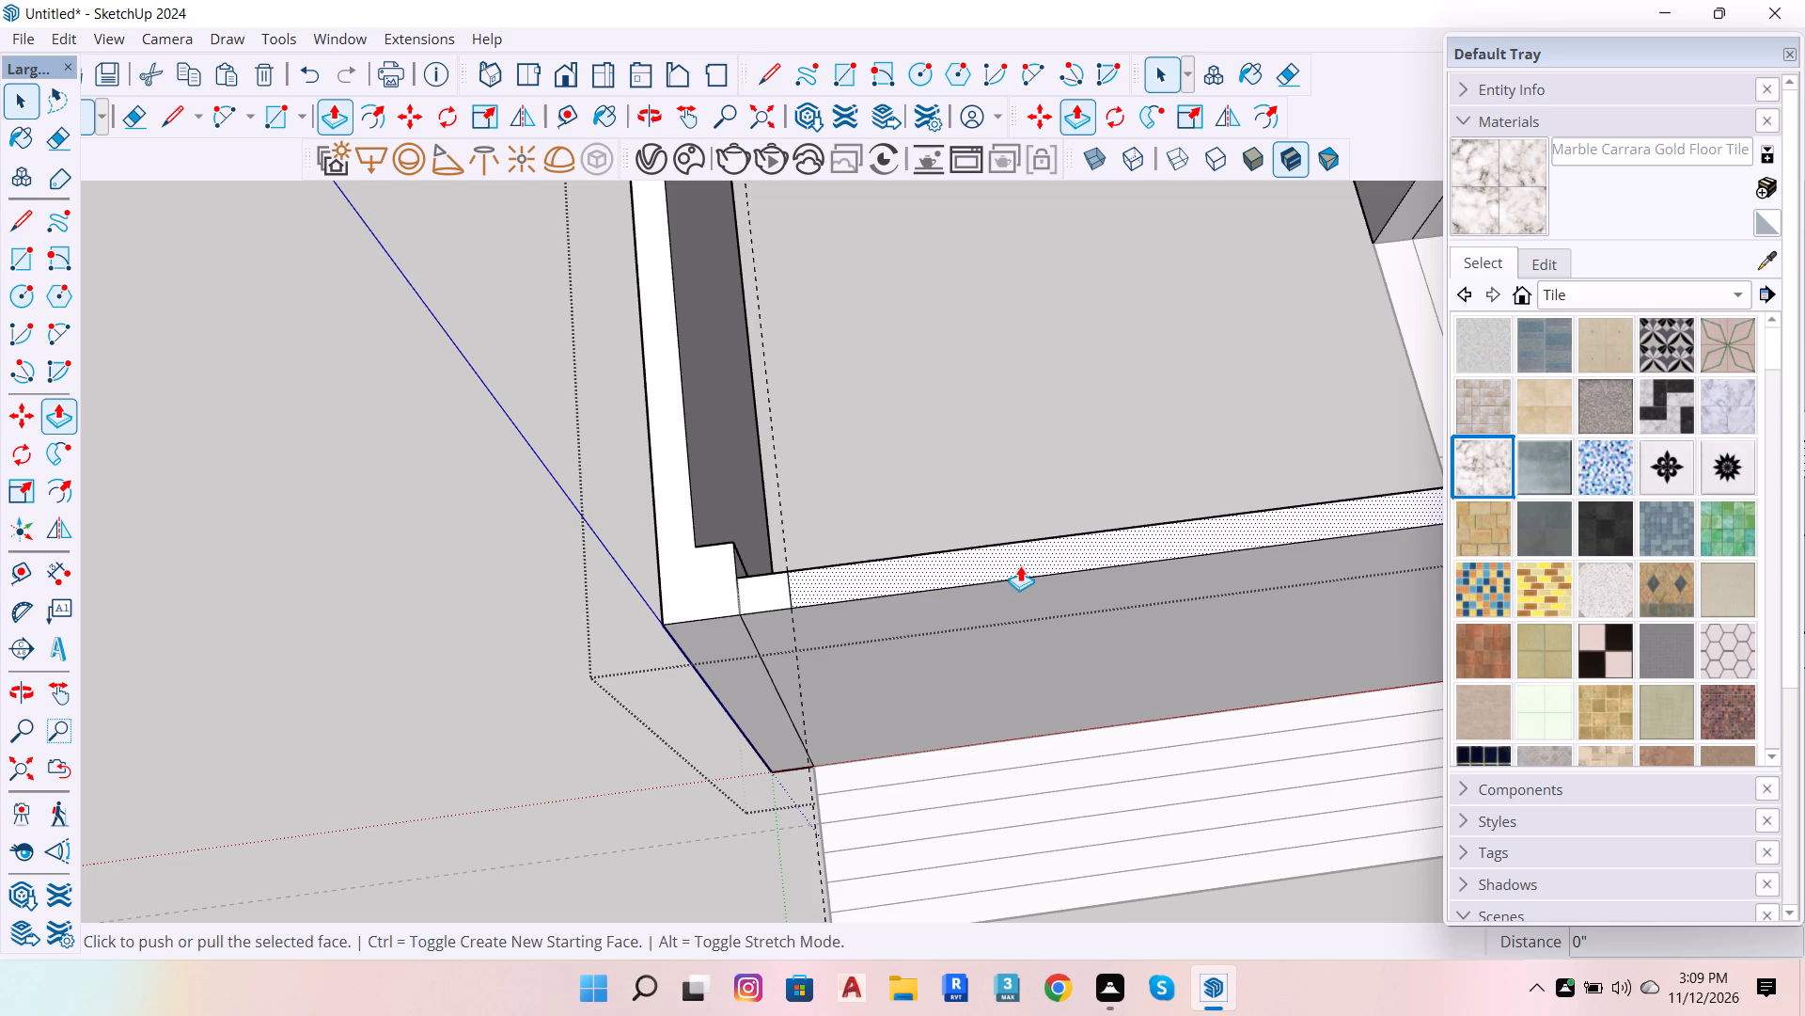
pyautogui.click(1020, 565)
pyautogui.click(959, 747)
# Erase the leftover edge along the floor of the entrance opening and close the wall group.
pyautogui.scroll(6, 697, 691)
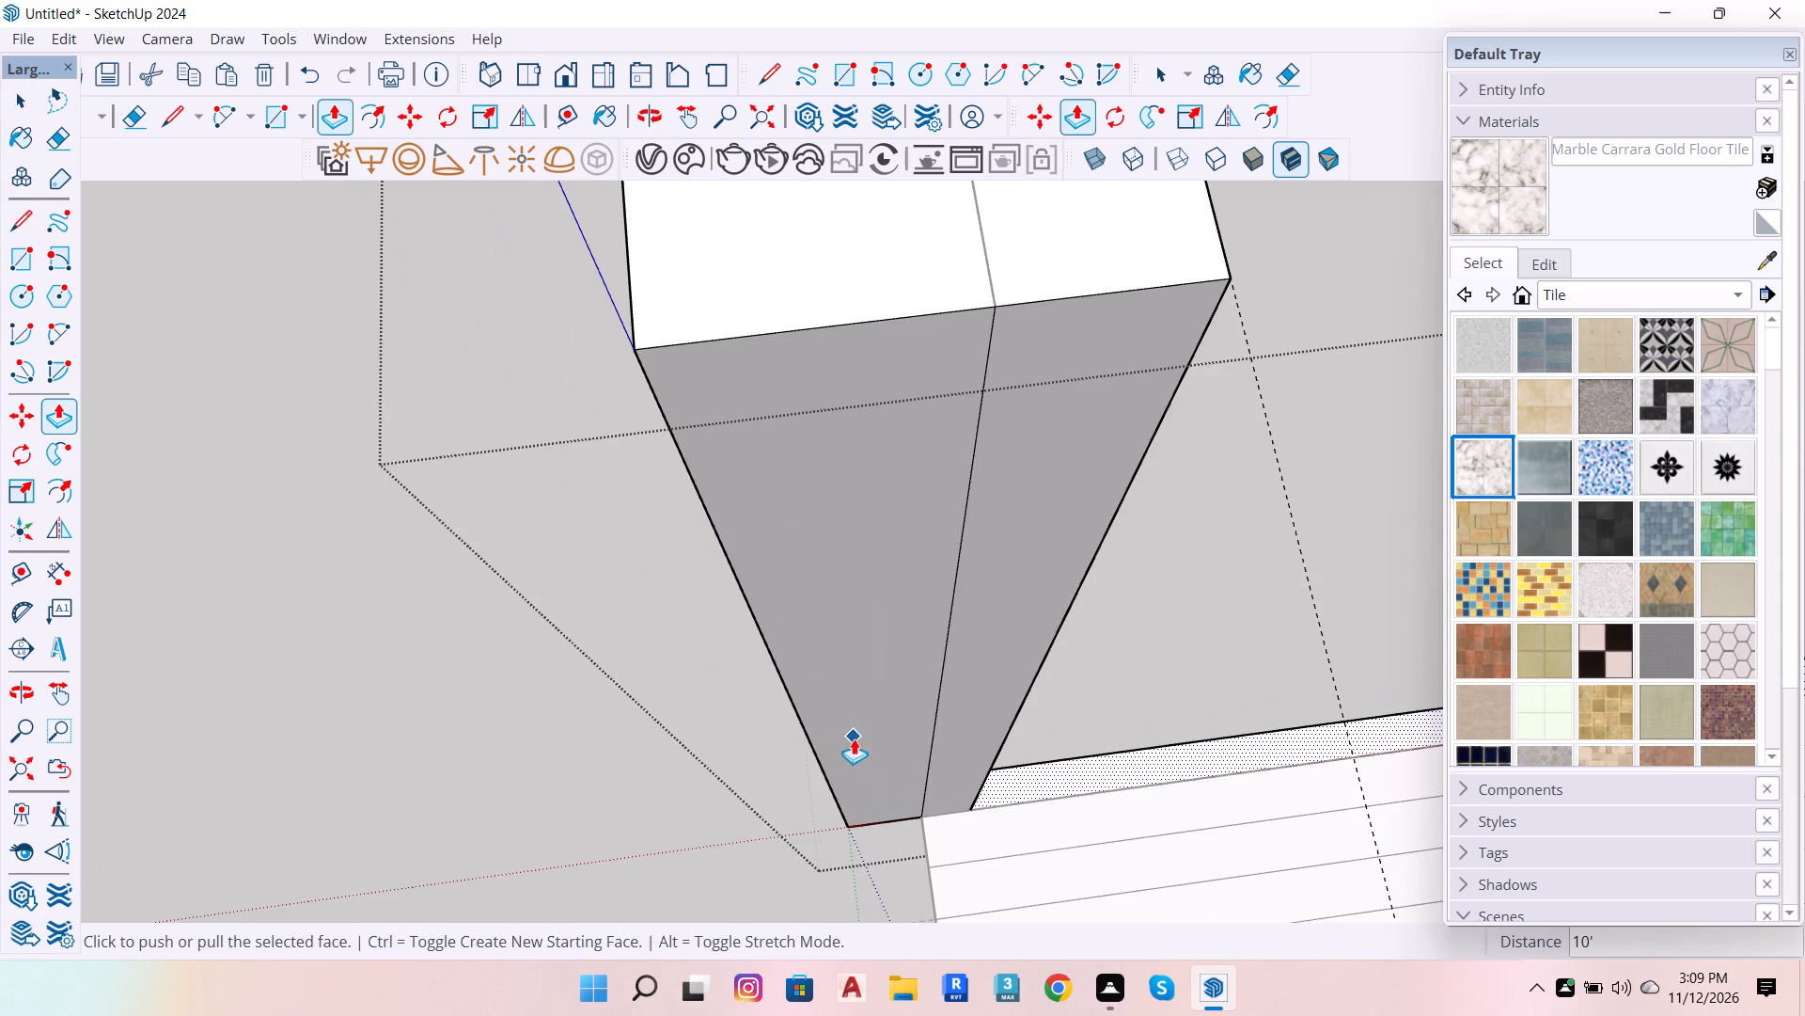
pyautogui.scroll(-13, 738, 770)
pyautogui.scroll(6, 913, 801)
pyautogui.press('e')
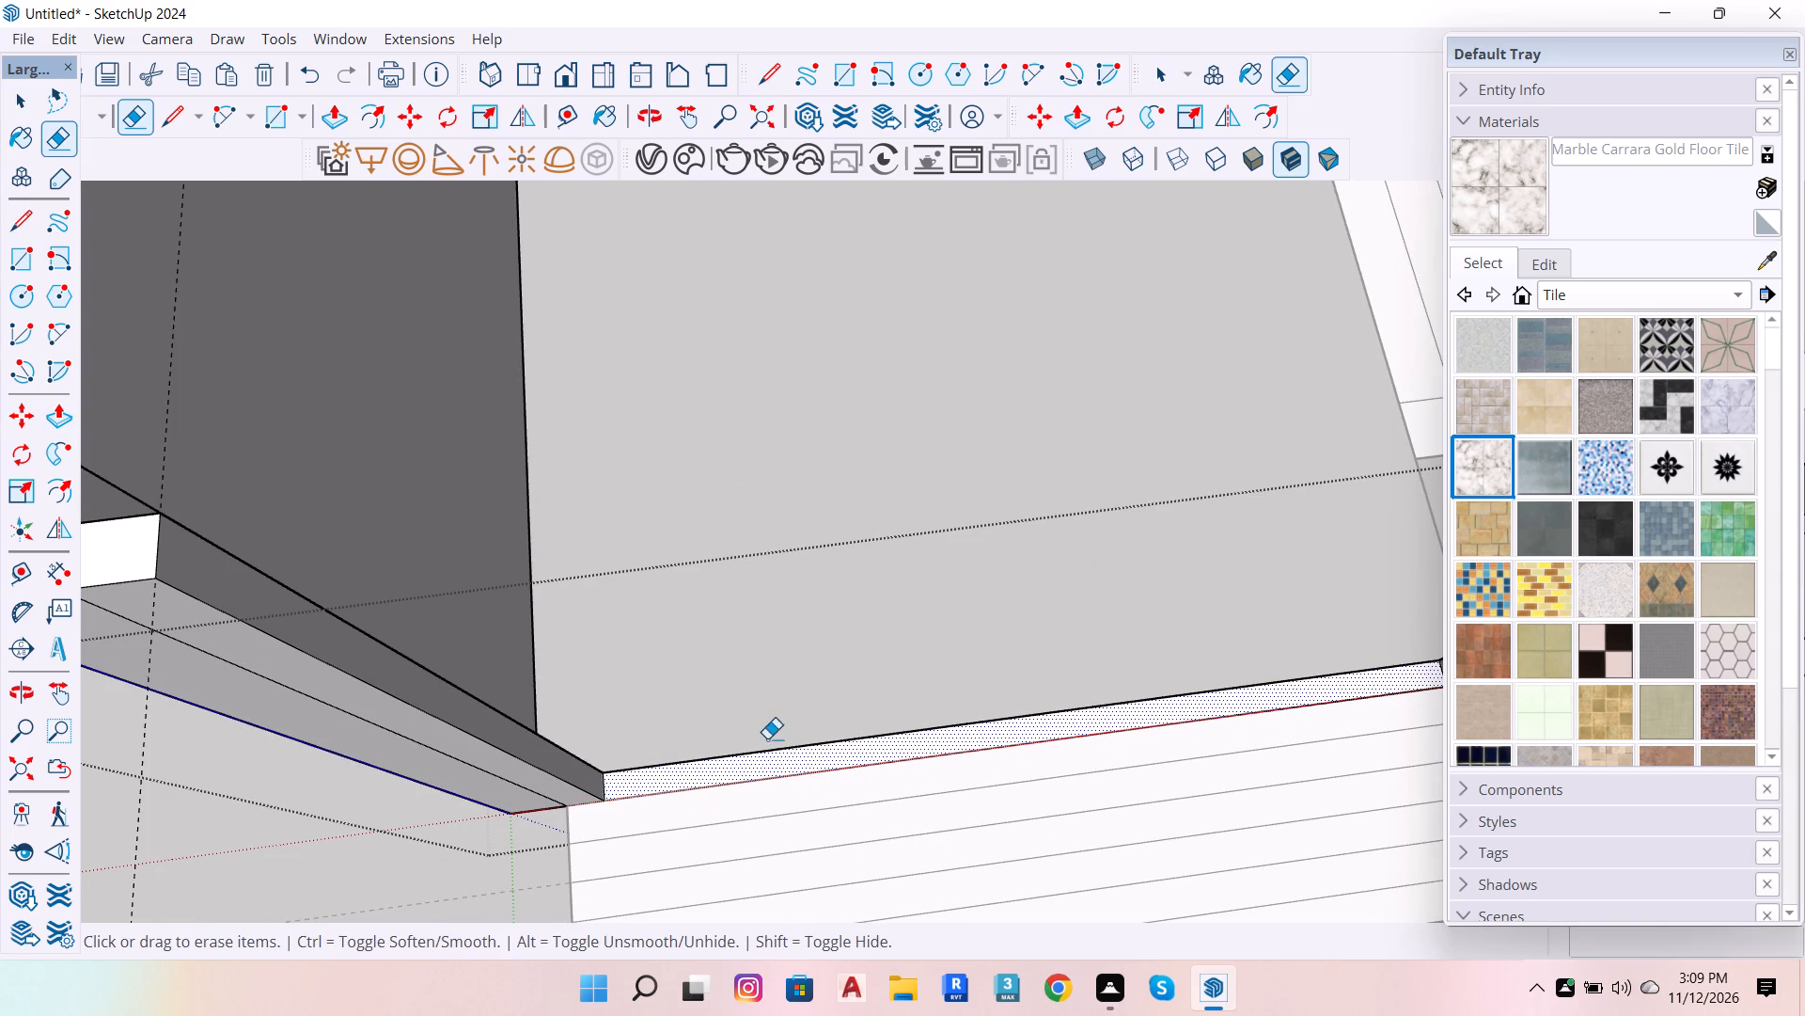
pyautogui.moveTo(770, 732); pyautogui.dragTo(772, 754)
pyautogui.scroll(-14, 788, 738)
pyautogui.scroll(-6, 946, 675)
pyautogui.press('space')
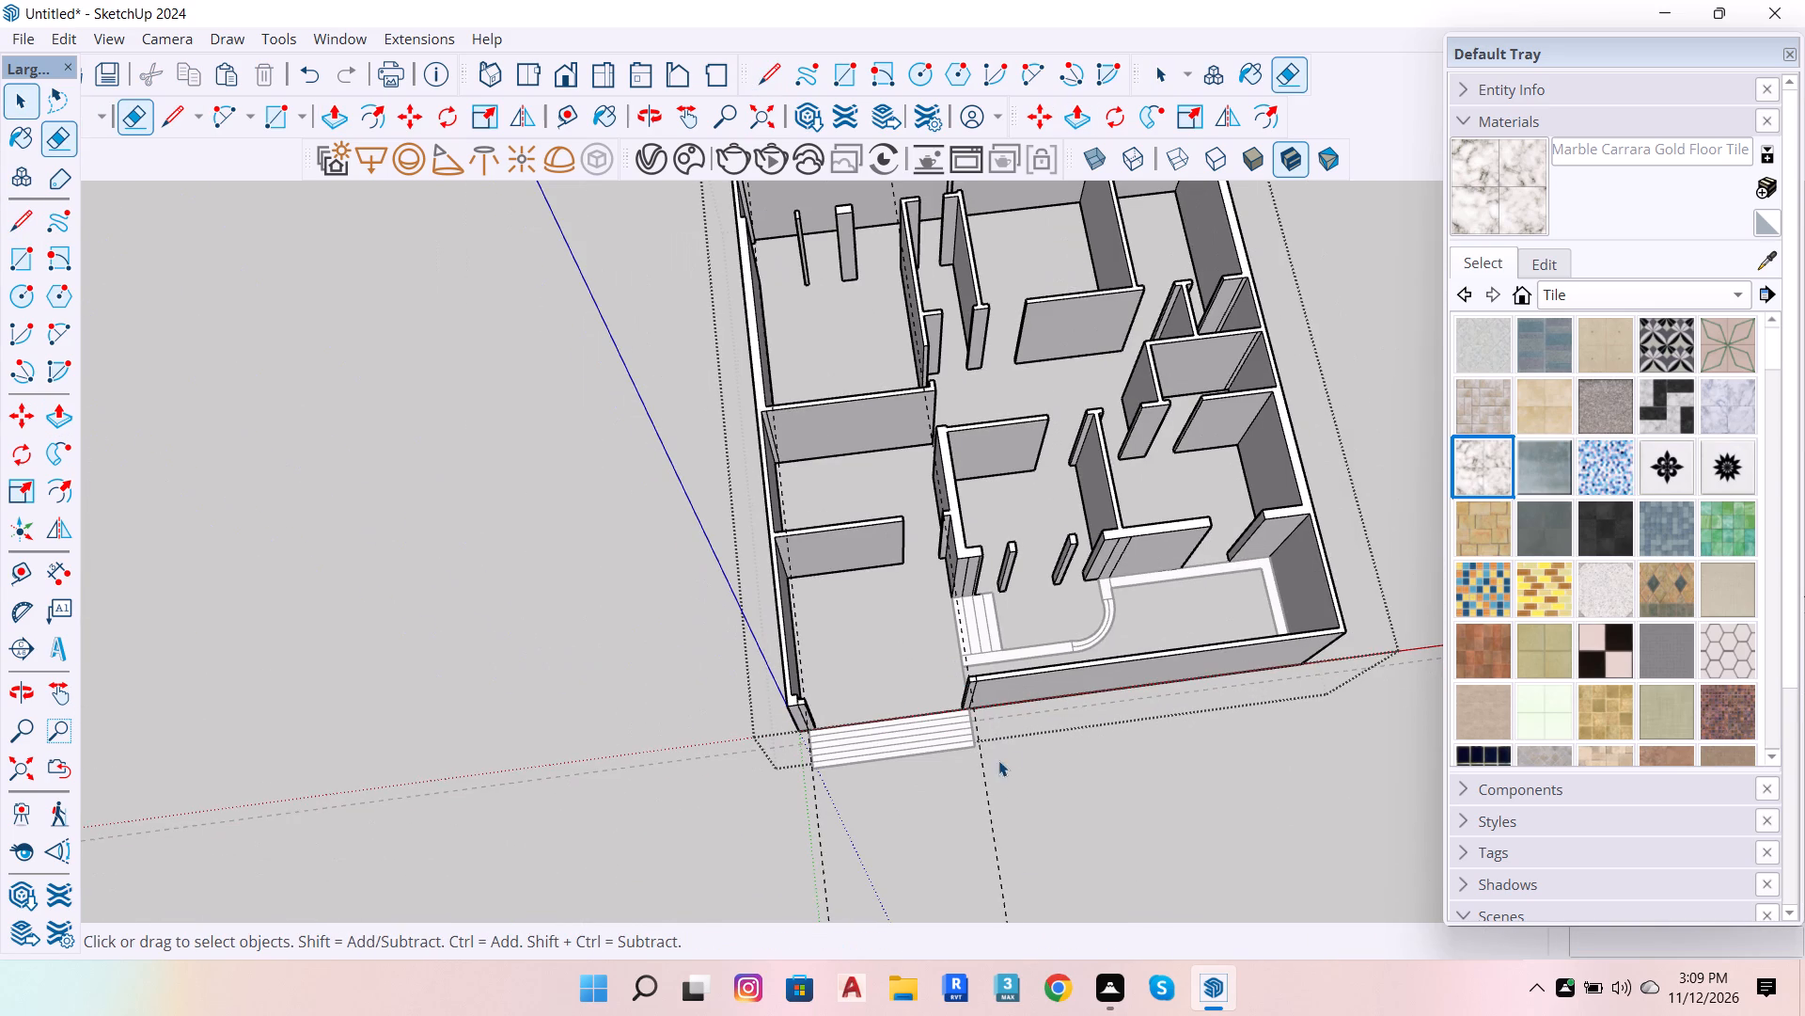
pyautogui.scroll(5, 984, 704)
pyautogui.doubleClick(1030, 824)
# Purge unused items from the entire model using the model statistics.
pyautogui.click(1004, 700)
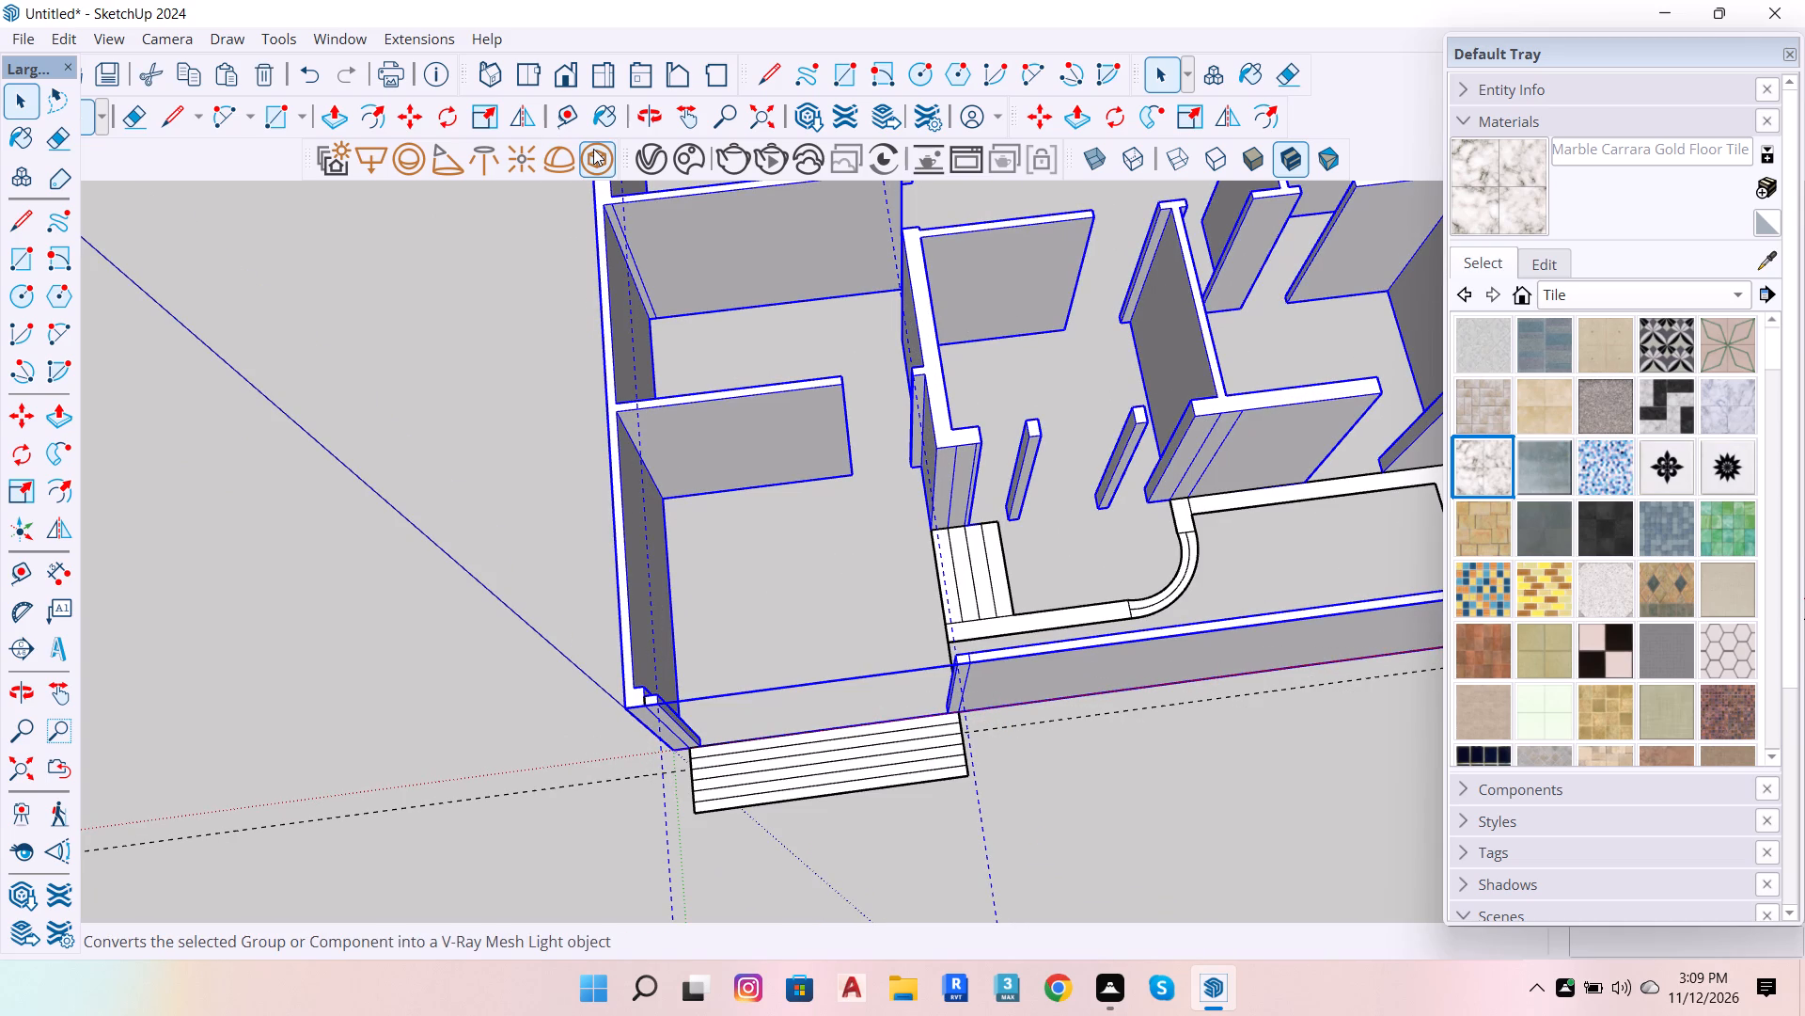
pyautogui.click(346, 34)
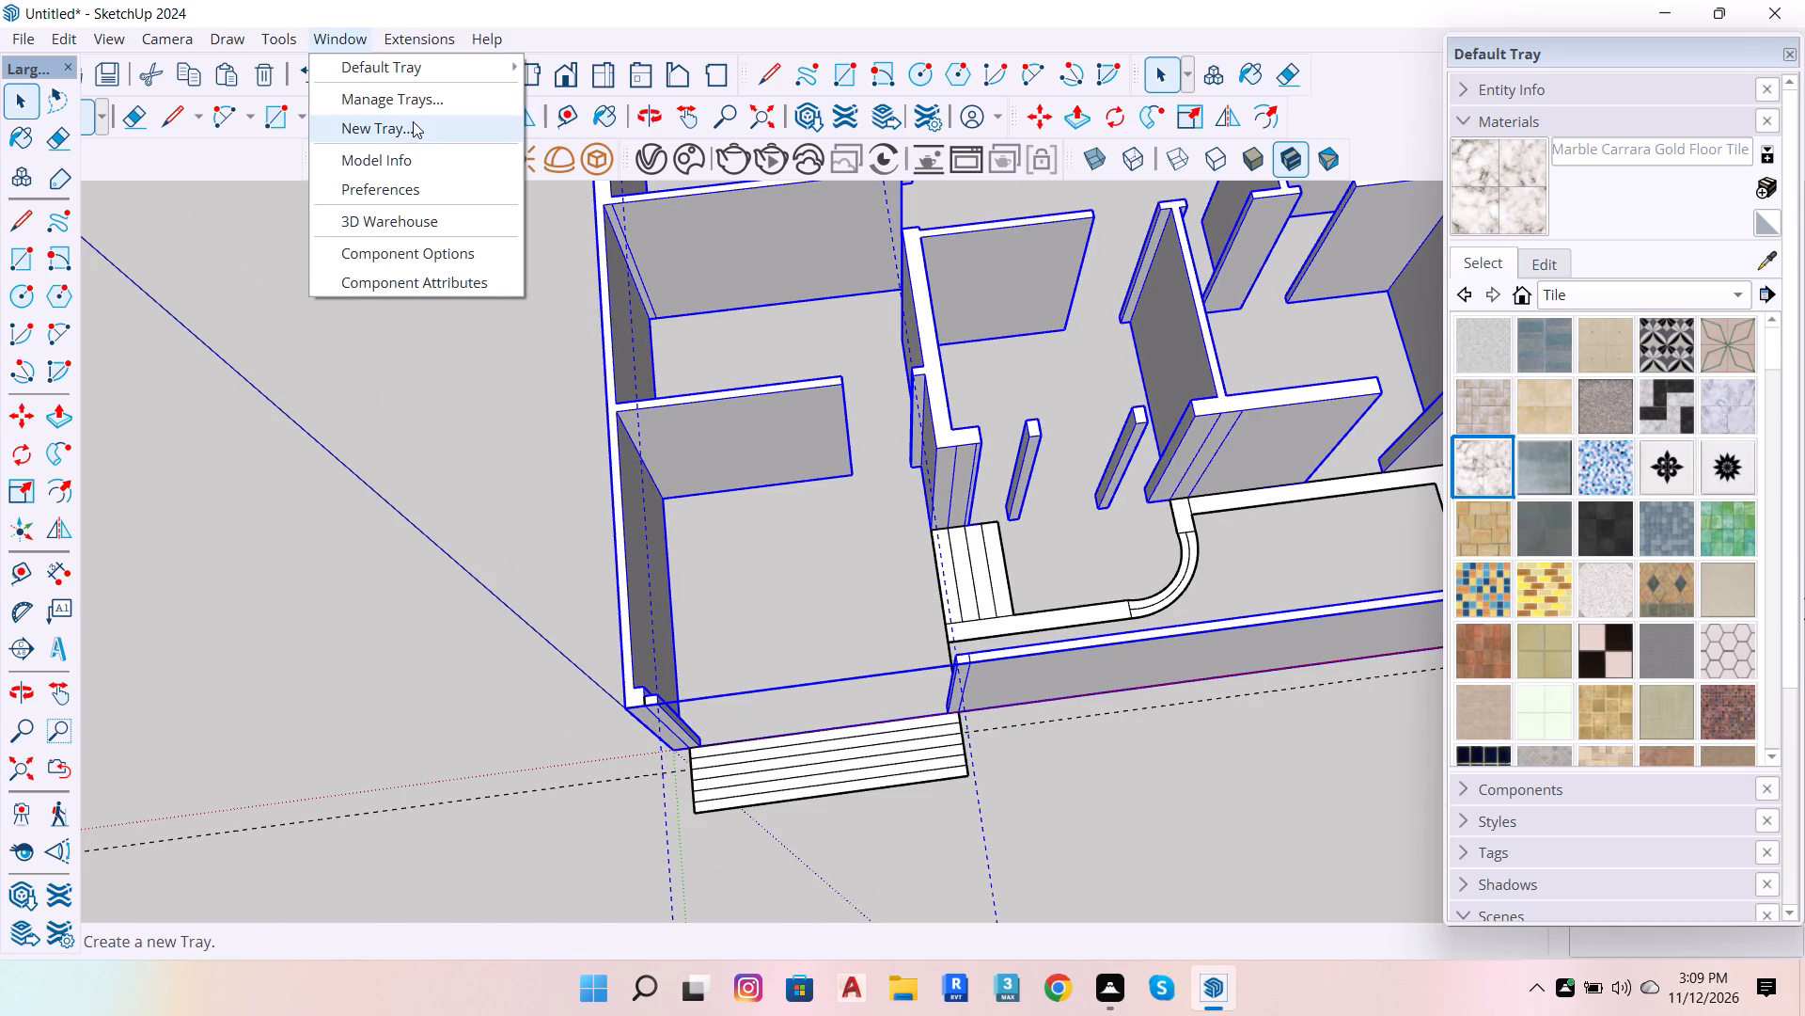
pyautogui.click(418, 168)
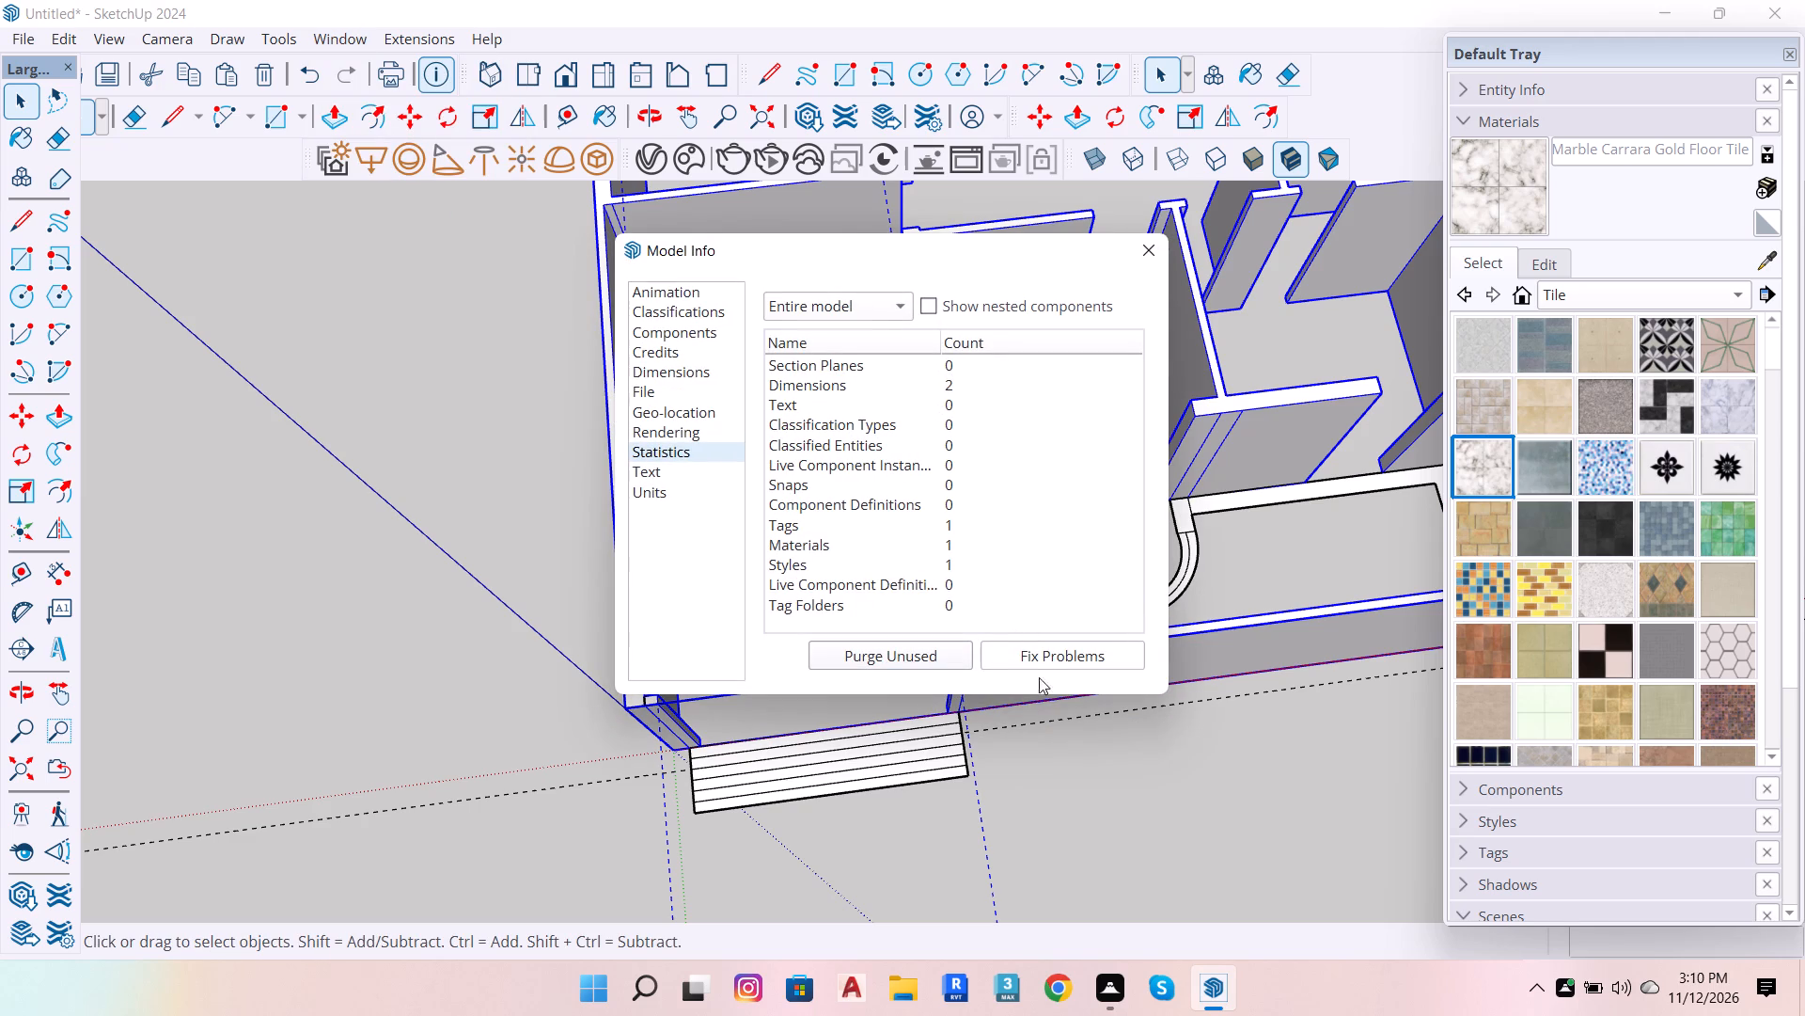
pyautogui.scroll(-11, 918, 570)
pyautogui.scroll(4, 951, 550)
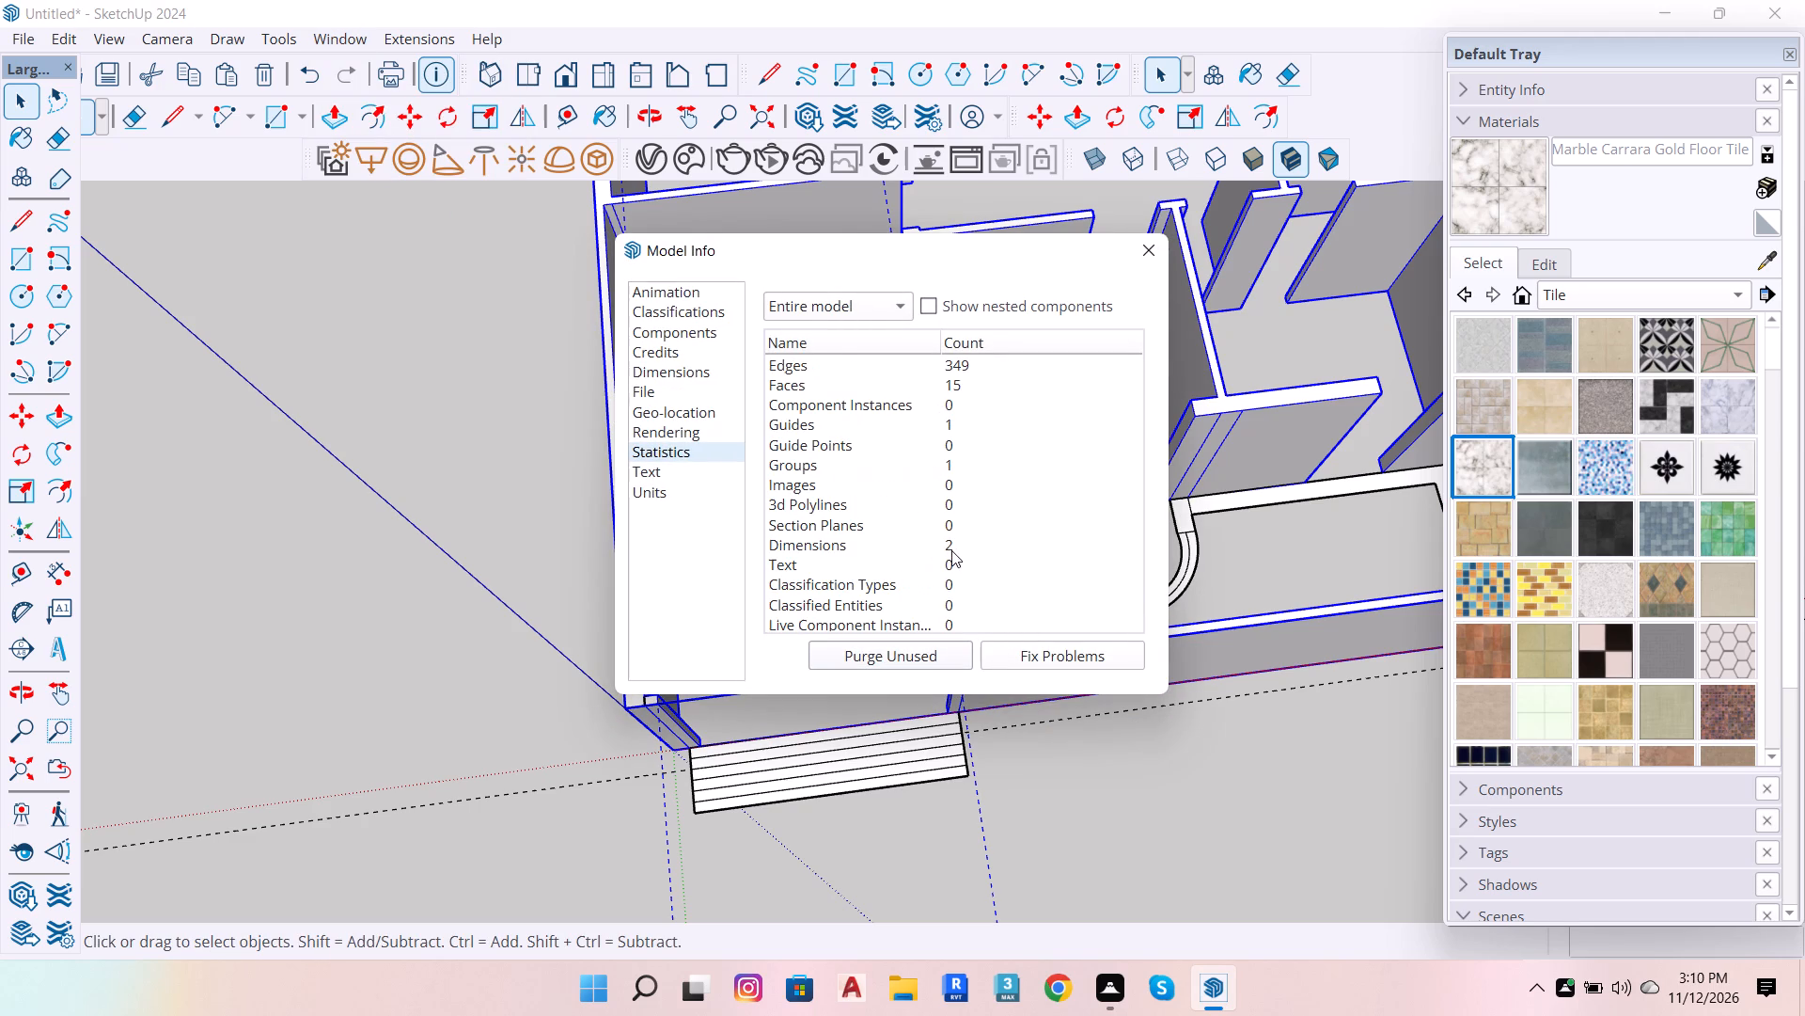
pyautogui.scroll(8, 951, 550)
pyautogui.click(921, 664)
pyautogui.click(931, 663)
pyautogui.scroll(10, 939, 563)
pyautogui.click(922, 646)
pyautogui.click(1138, 252)
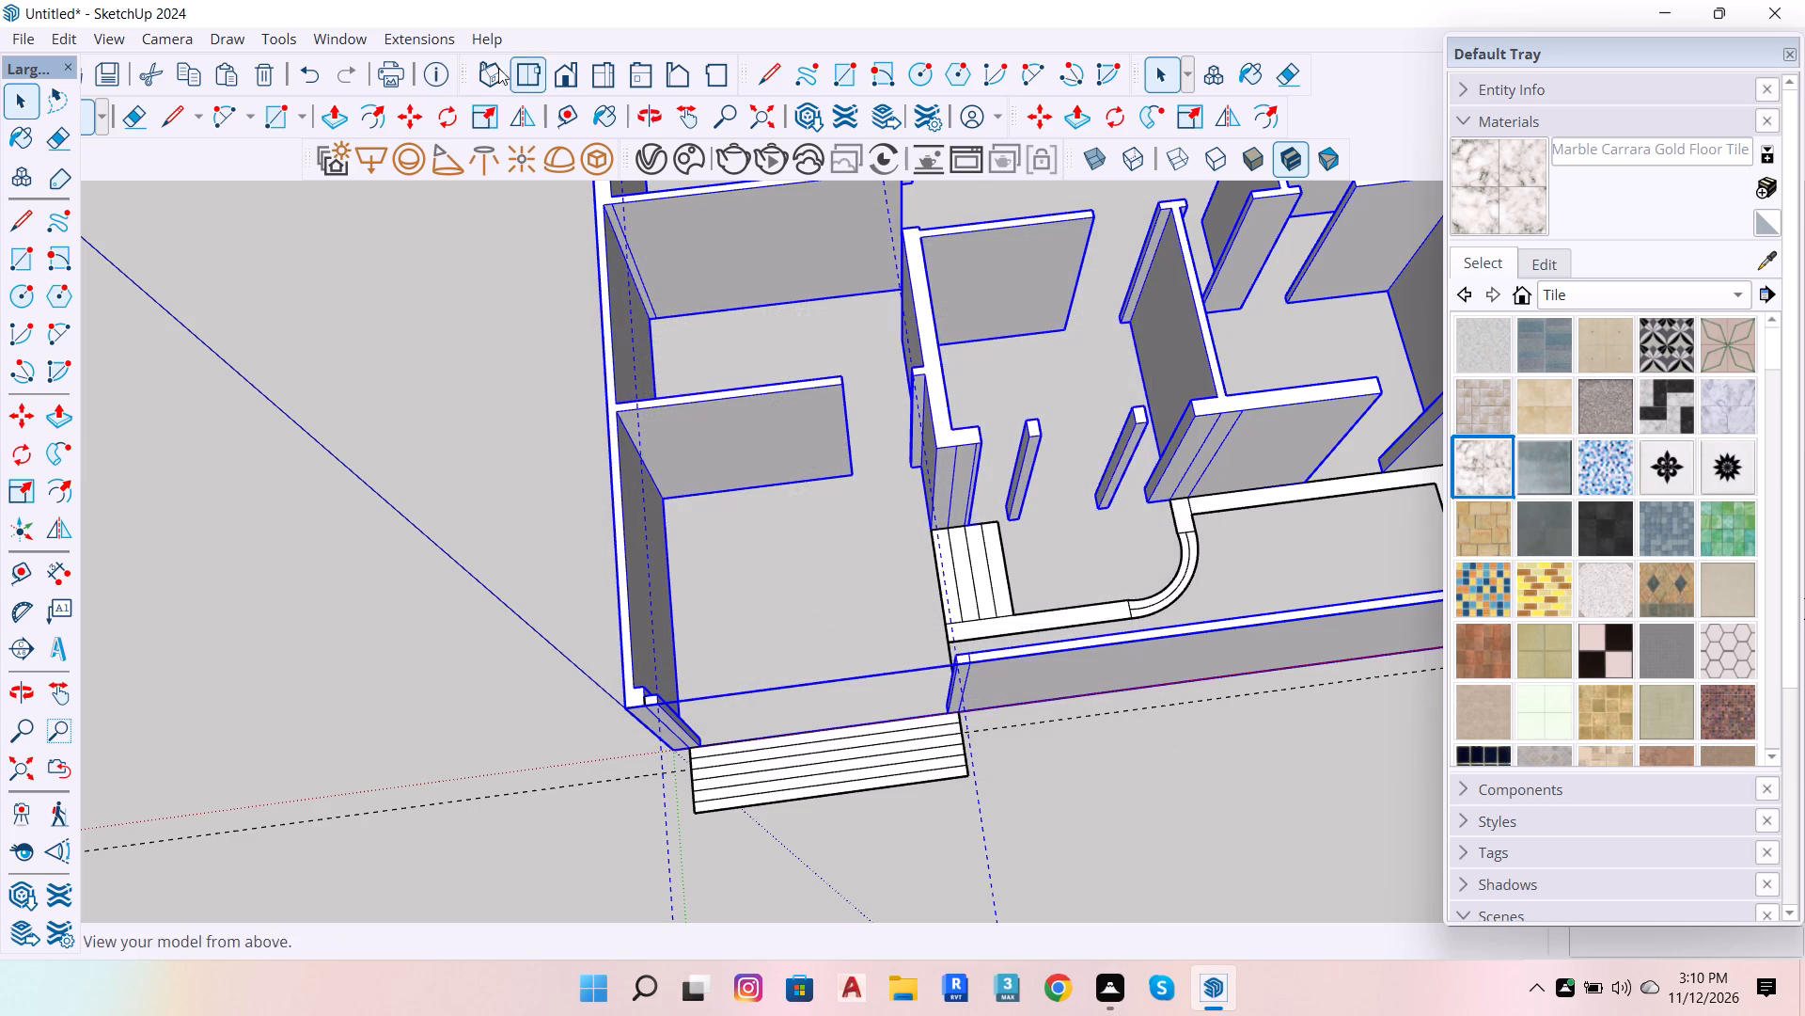
# Run FixIt 101 on the selected wall group to clean up its geometry.
pyautogui.click(402, 37)
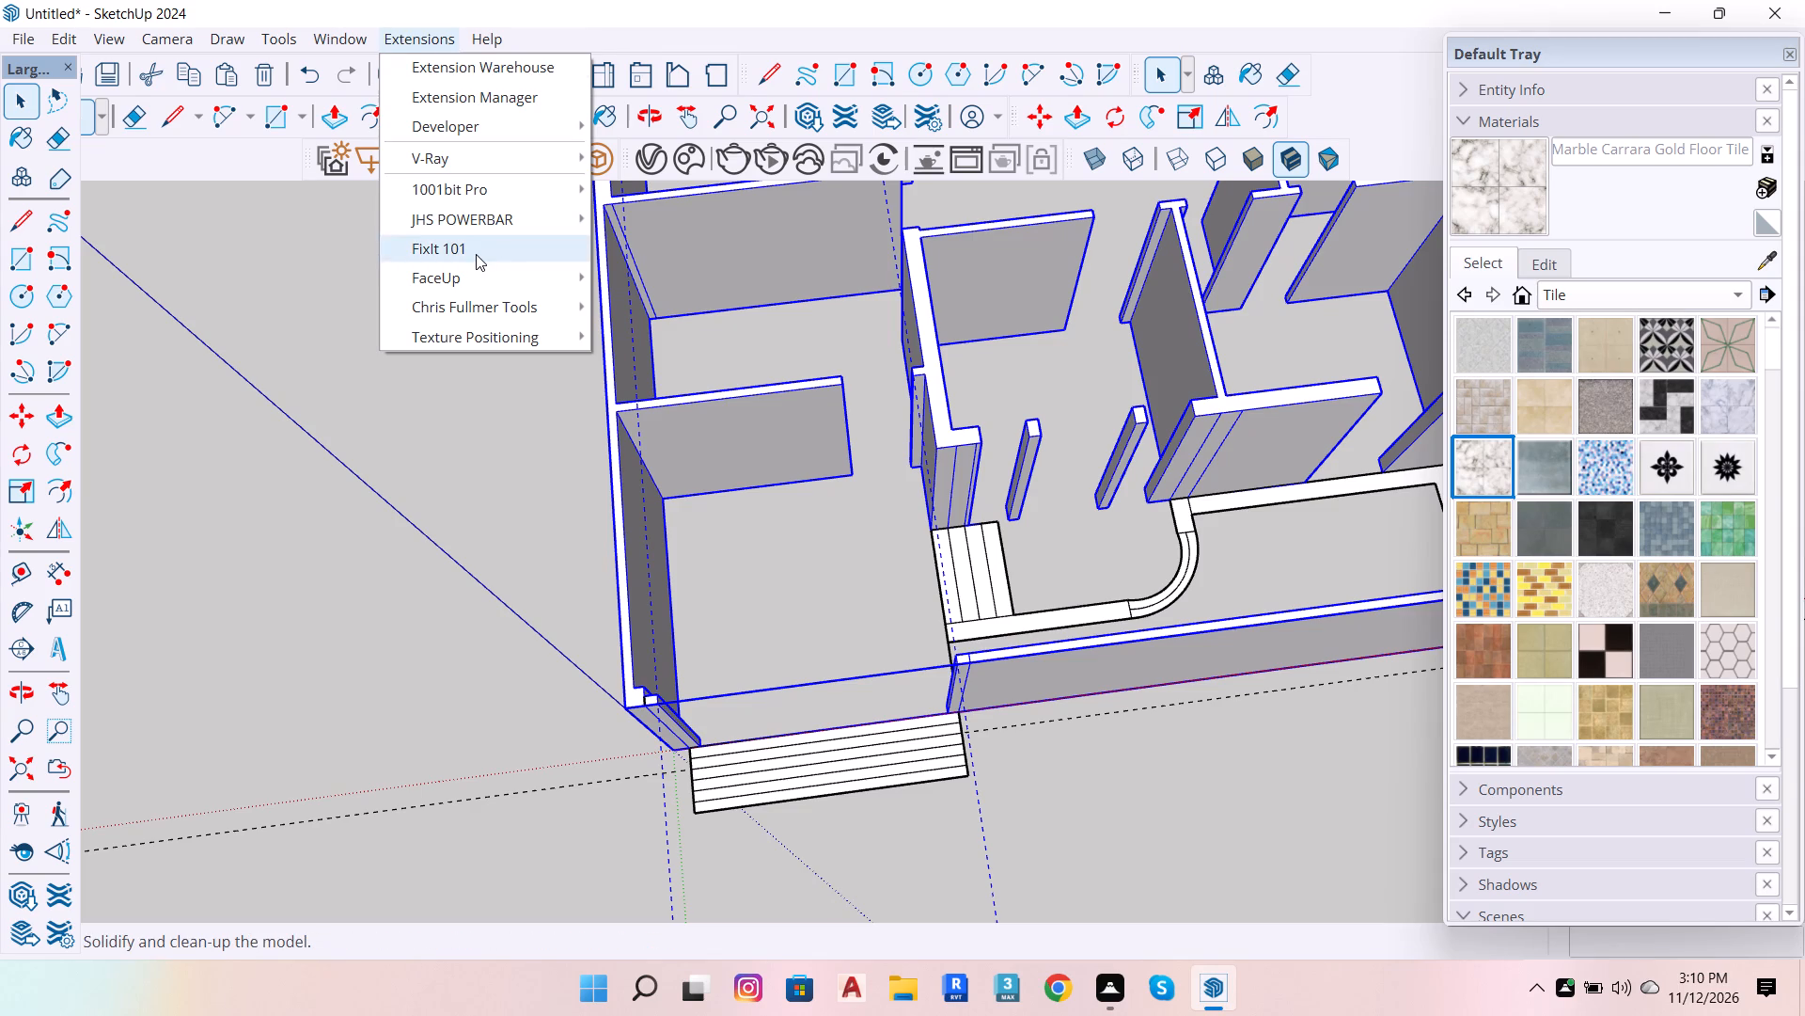
pyautogui.click(476, 254)
pyautogui.click(988, 596)
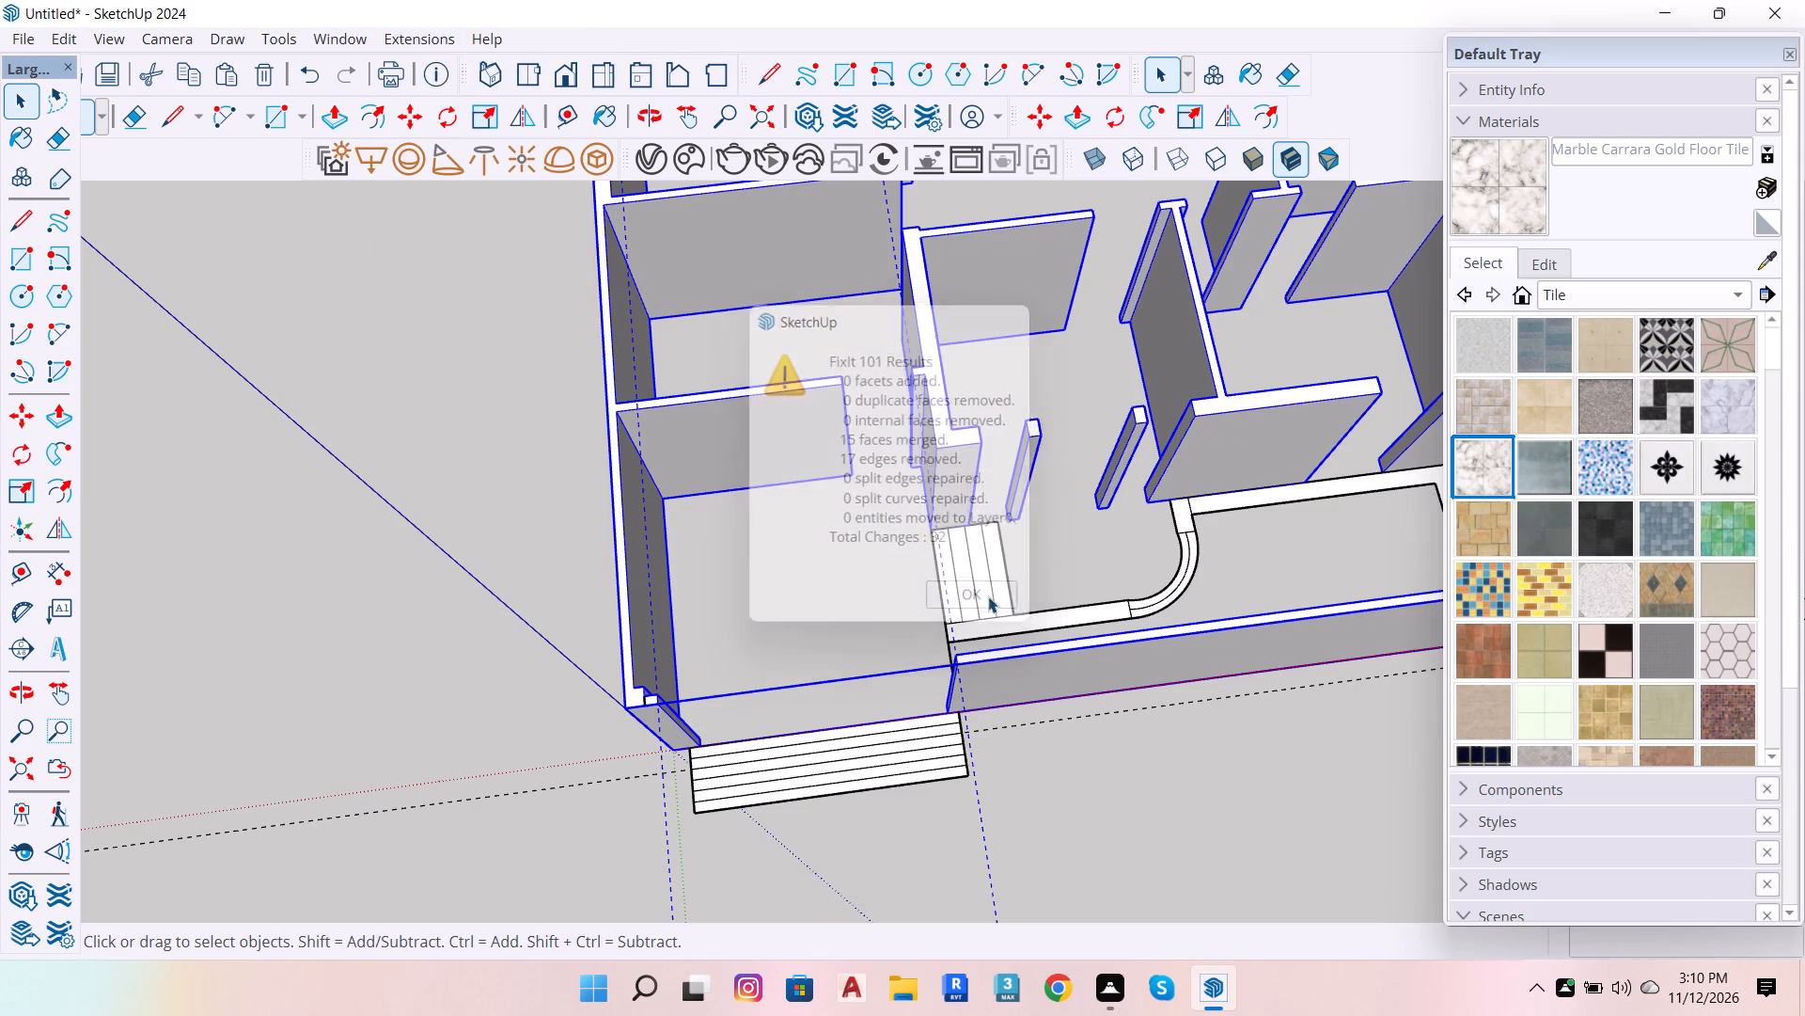
# Erase the leftover dividing edge on the wall top at the front corner beside the entrance steps.
pyautogui.scroll(5, 877, 742)
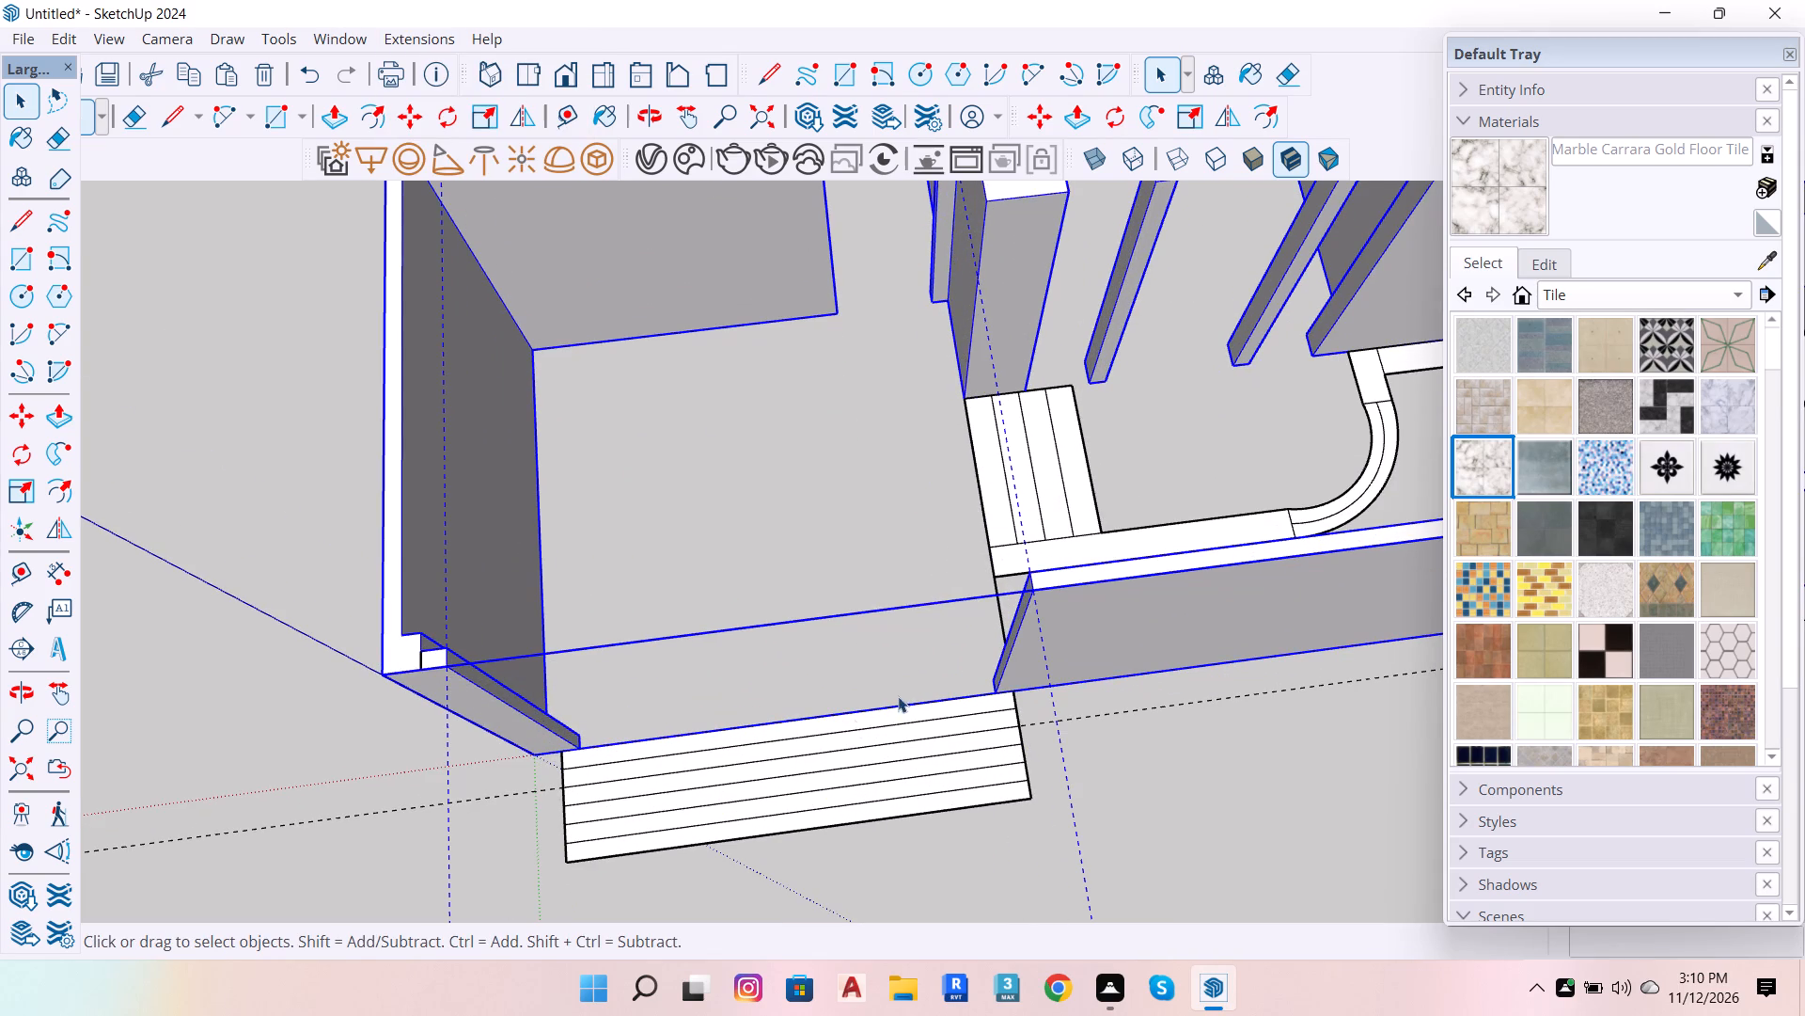
pyautogui.scroll(5, 180, 773)
pyautogui.doubleClick(332, 761)
pyautogui.scroll(5, 447, 675)
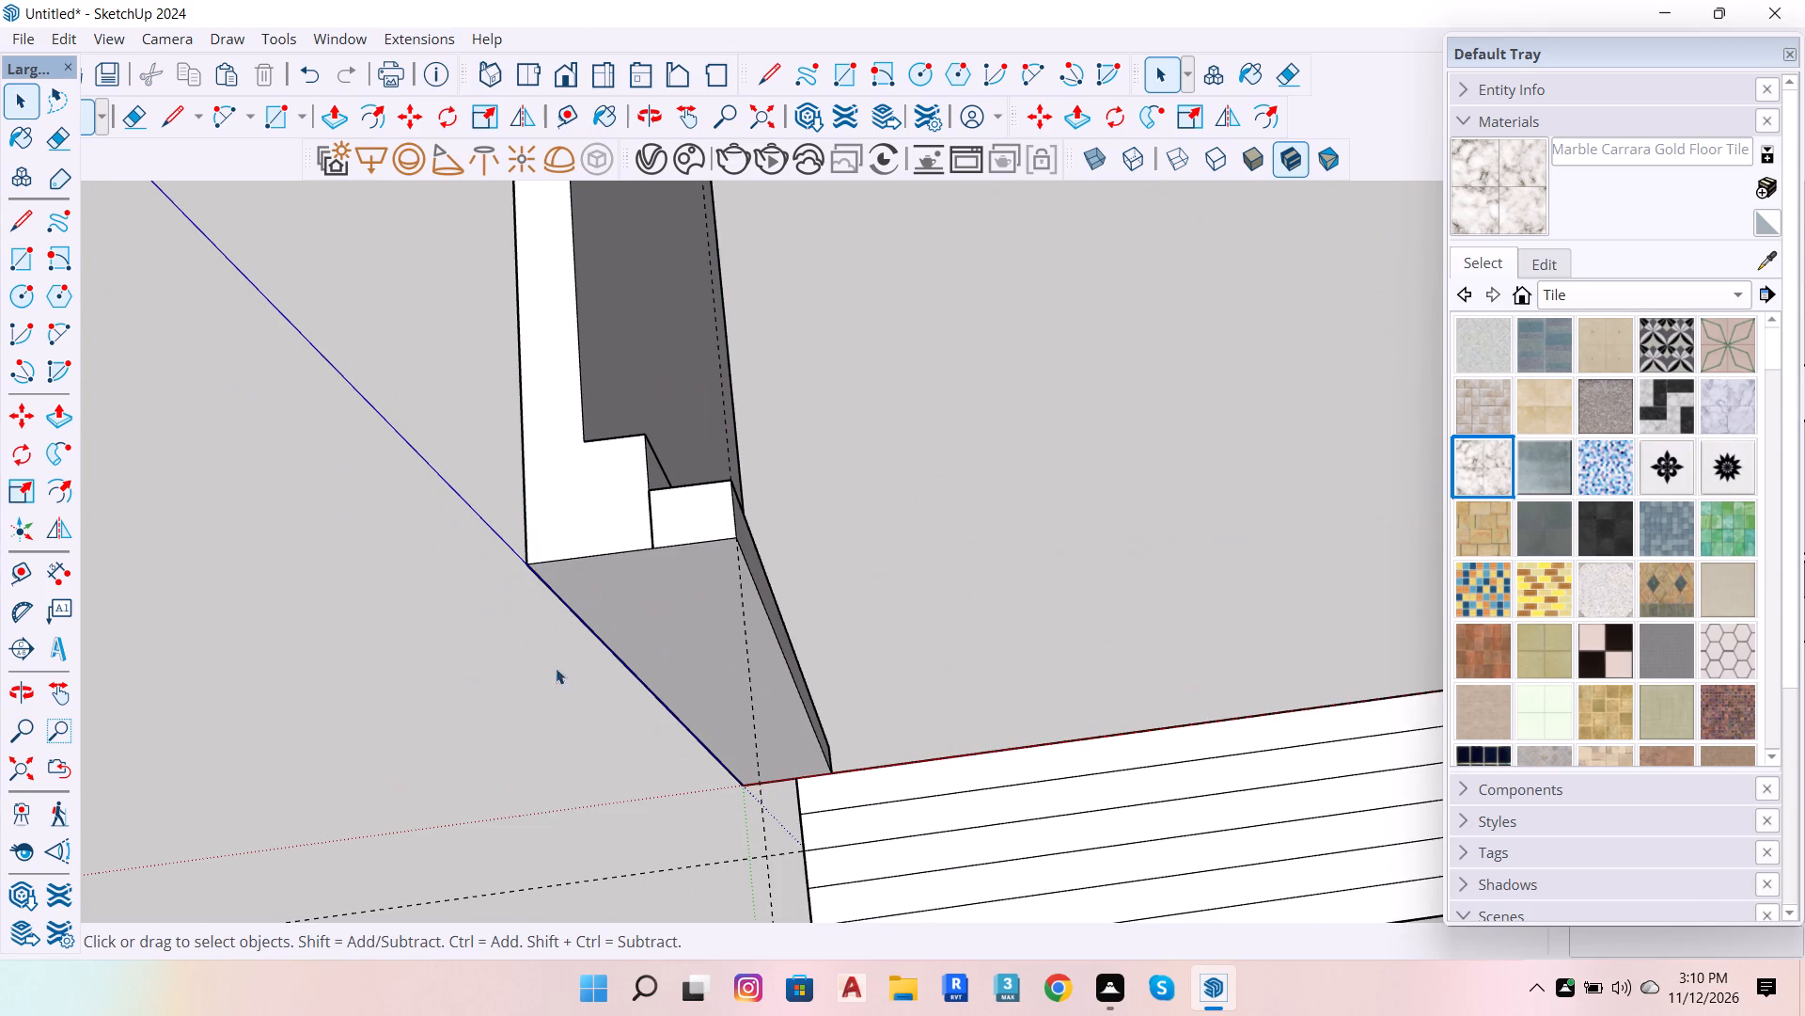
pyautogui.click(397, 756)
pyautogui.scroll(5, 636, 522)
pyautogui.click(663, 522)
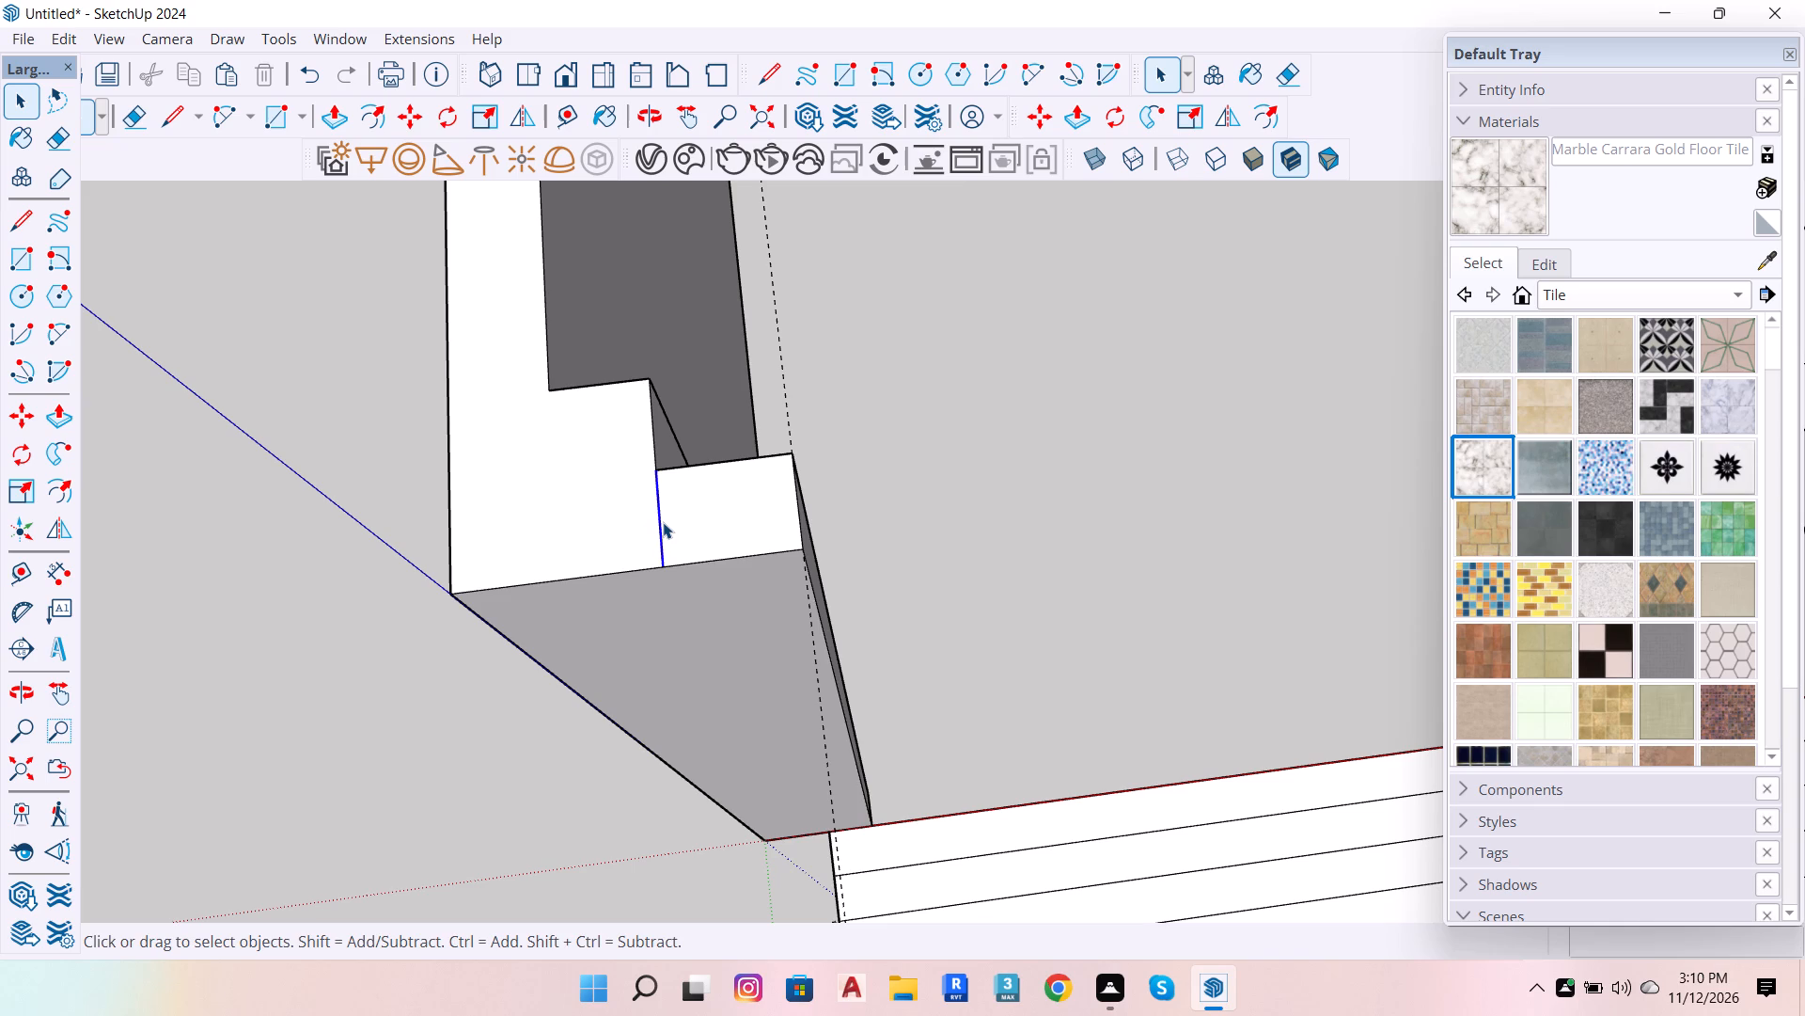
pyautogui.click(1292, 63)
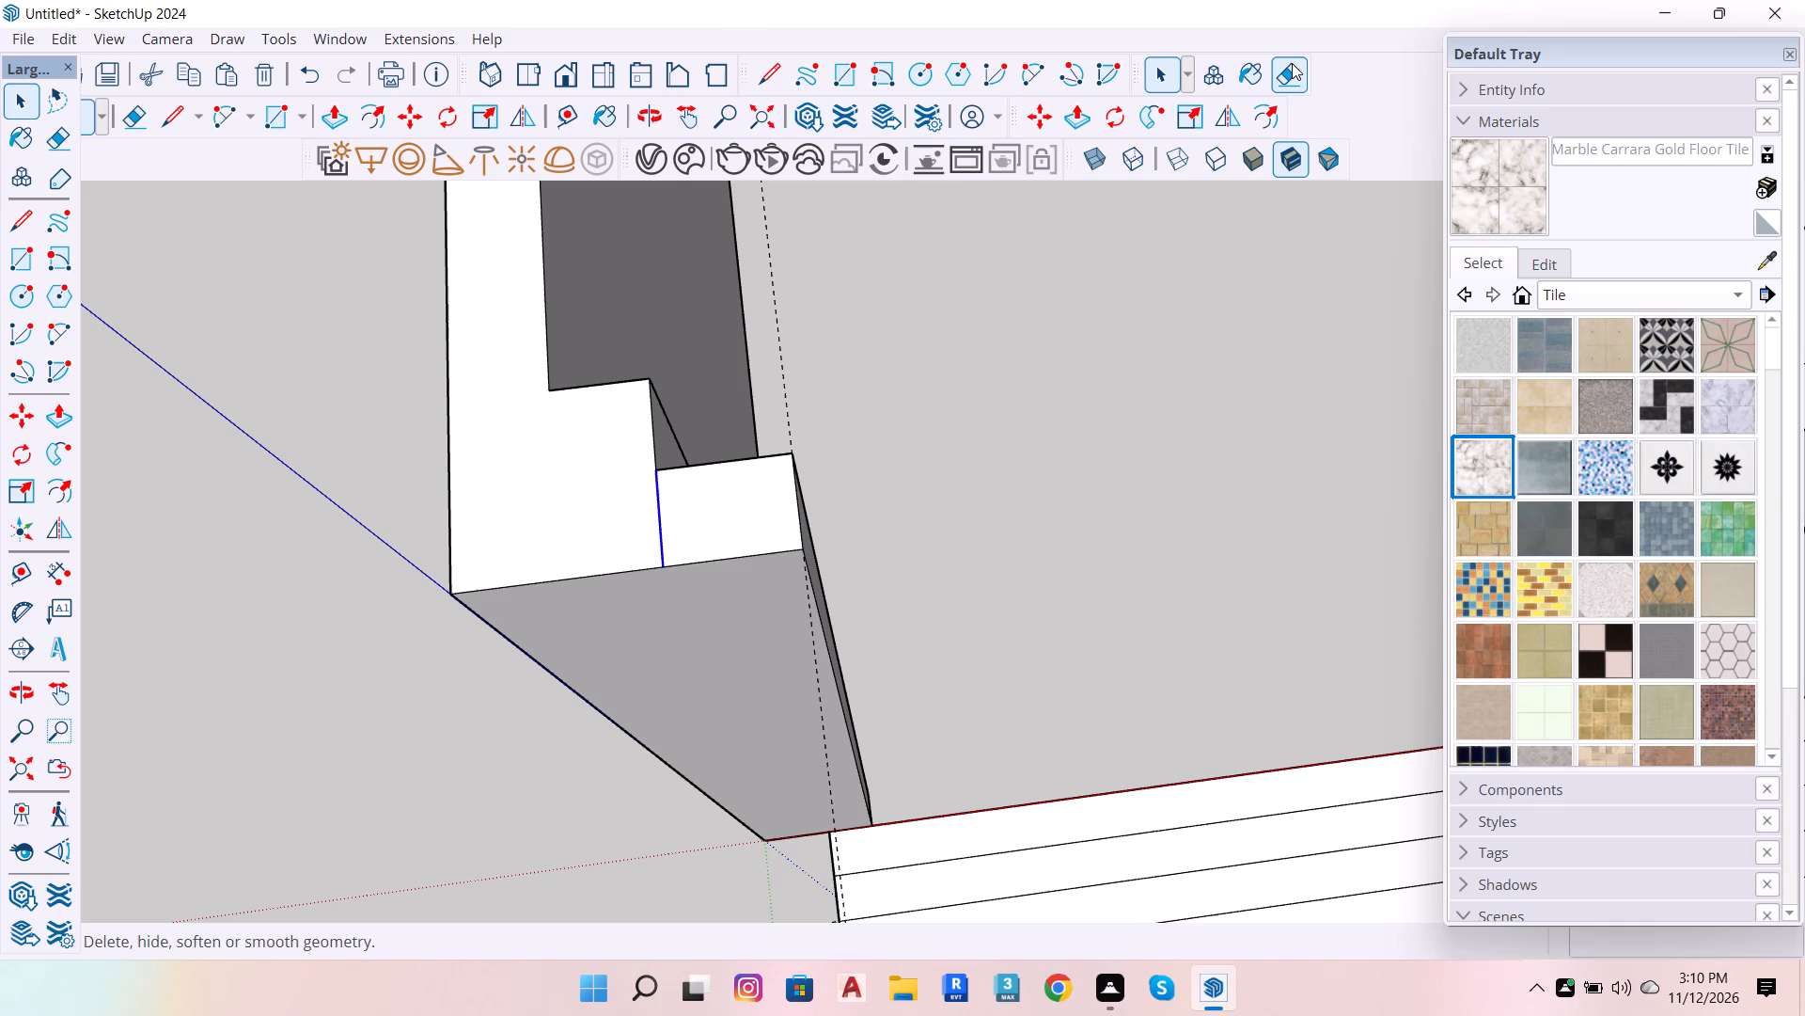
pyautogui.click(663, 520)
# Erase the guide running parallel to the front wall across the entrance steps.
pyautogui.scroll(-20, 658, 547)
pyautogui.scroll(-1, 658, 547)
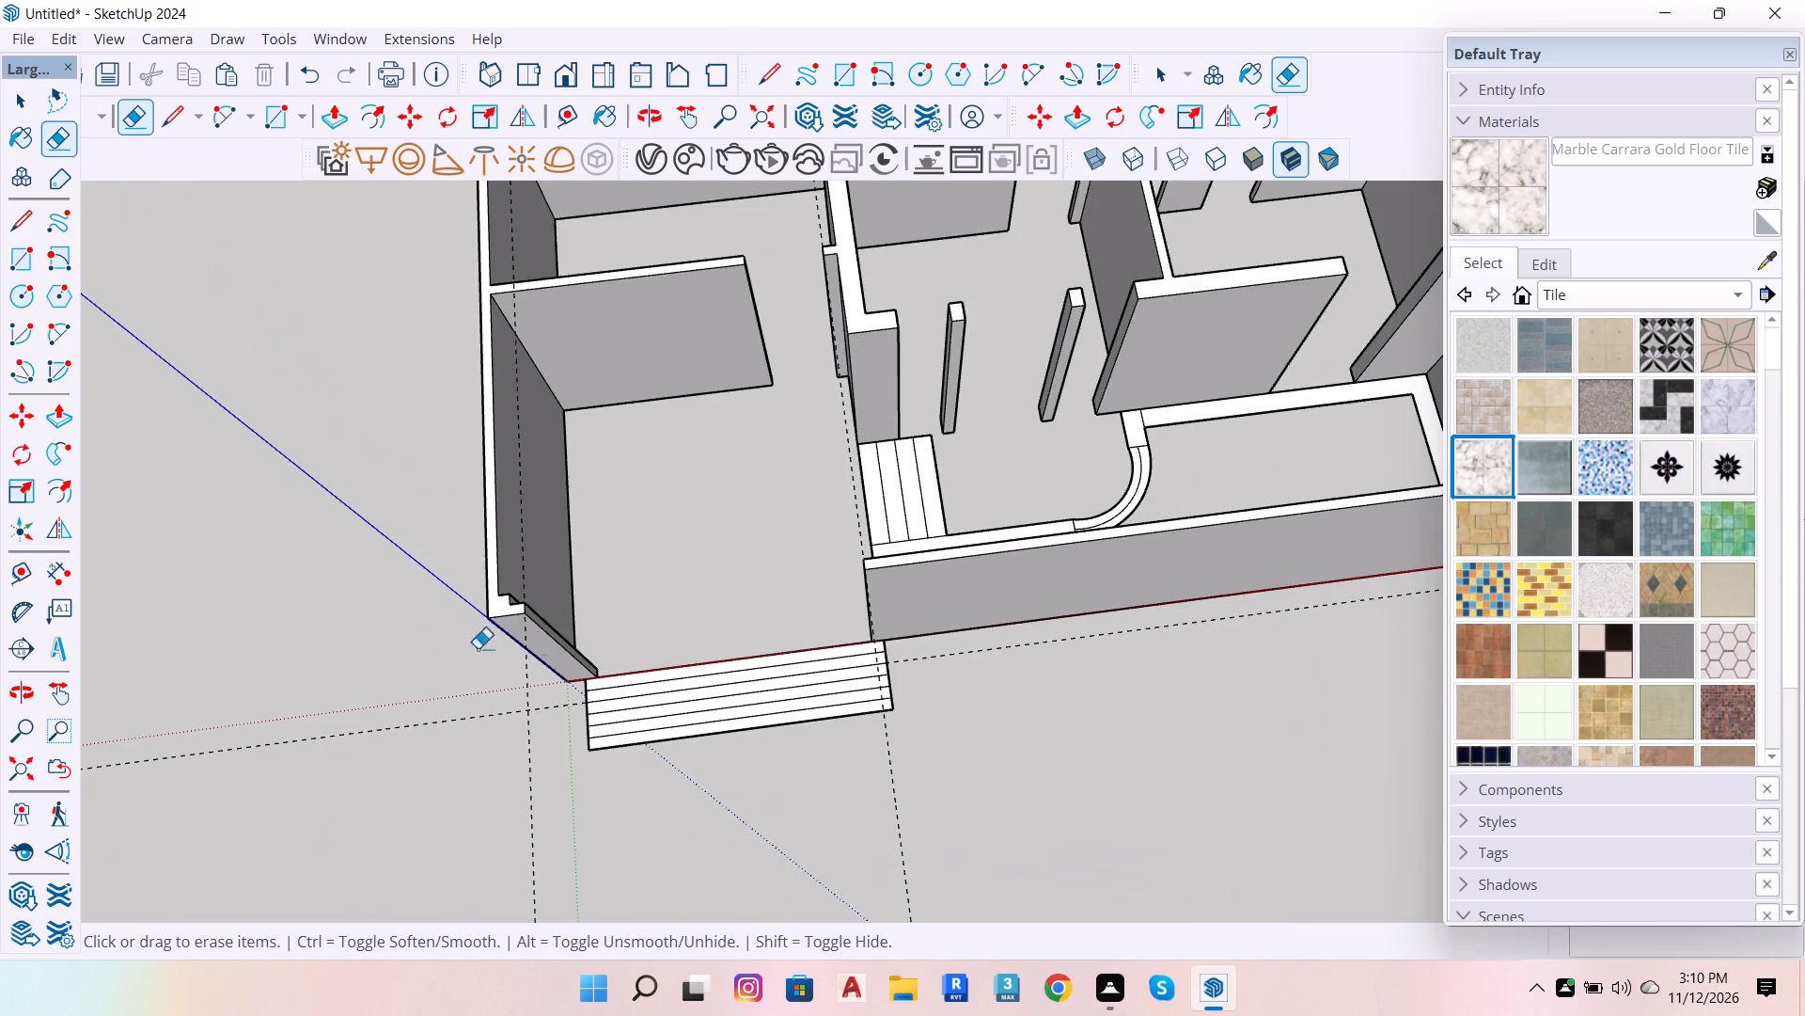
pyautogui.scroll(6, 887, 645)
pyautogui.moveTo(883, 863); pyautogui.dragTo(855, 868)
pyautogui.scroll(-8, 961, 810)
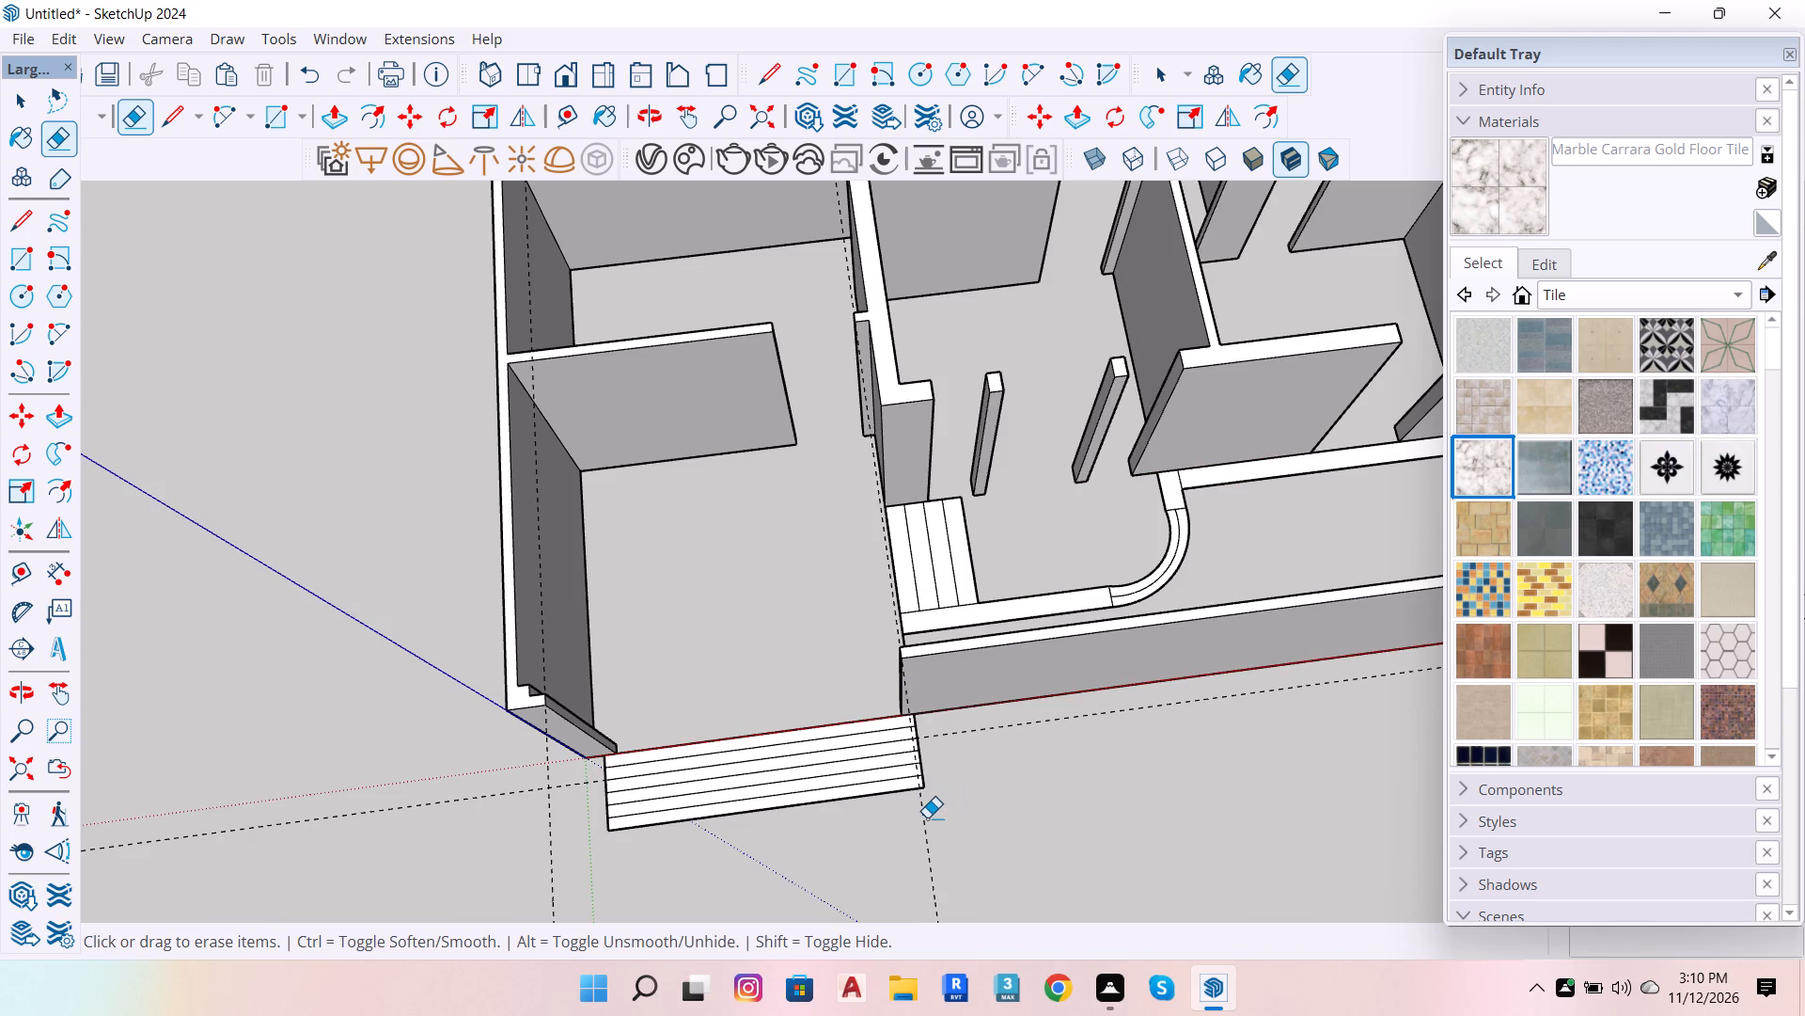
pyautogui.moveTo(976, 724); pyautogui.dragTo(962, 790)
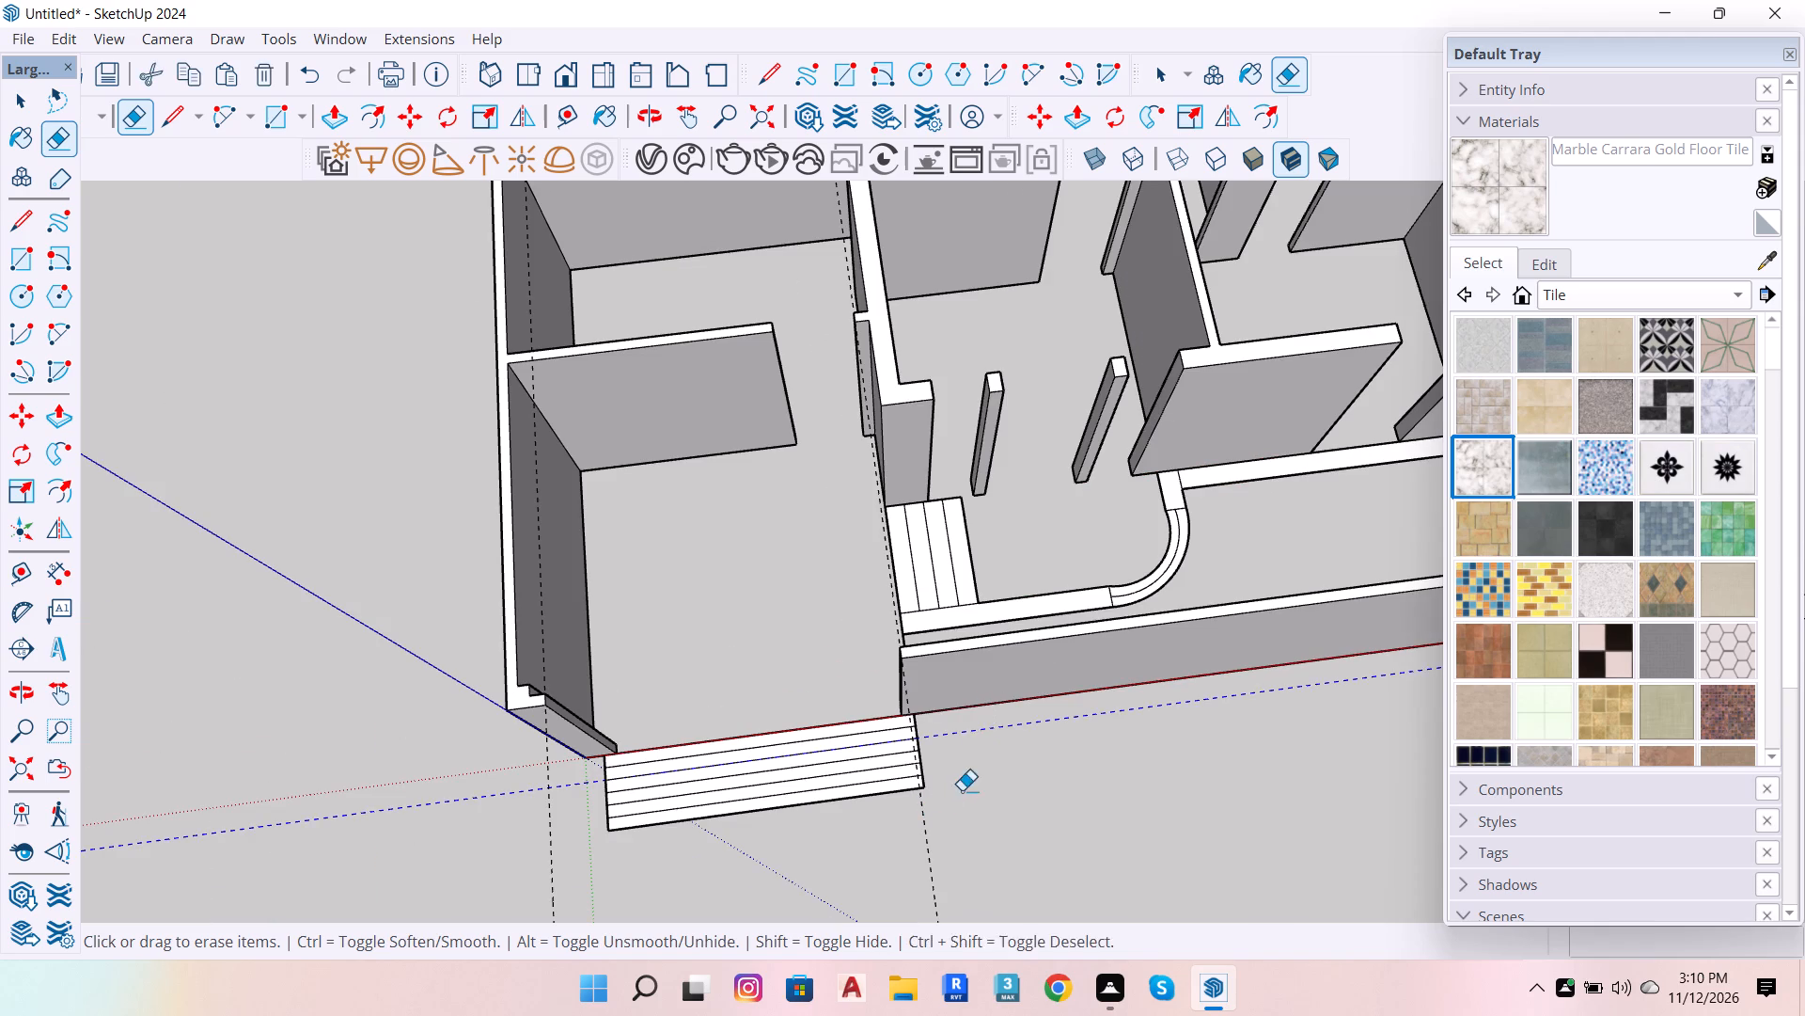
pyautogui.moveTo(962, 790); pyautogui.dragTo(955, 797)
pyautogui.moveTo(914, 825); pyautogui.dragTo(929, 833)
pyautogui.moveTo(921, 842); pyautogui.dragTo(883, 857)
pyautogui.scroll(-8, 907, 806)
pyautogui.scroll(7, 832, 846)
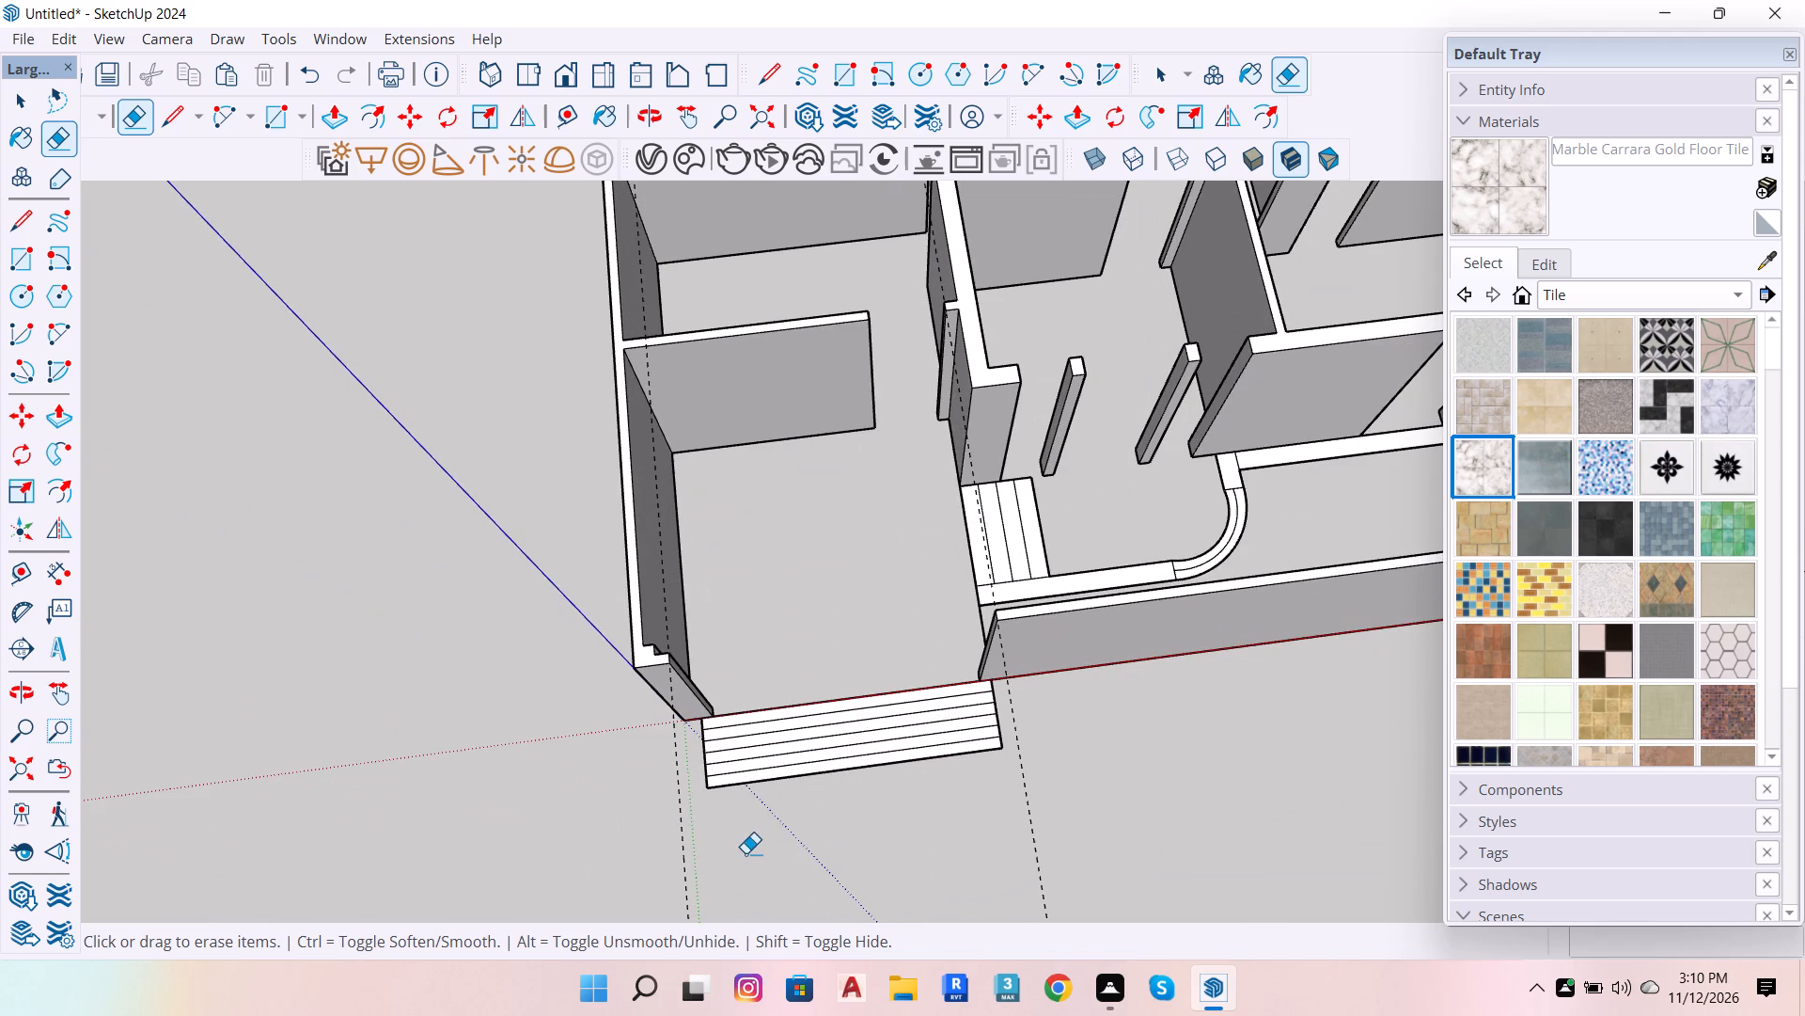
pyautogui.moveTo(725, 849); pyautogui.dragTo(655, 868)
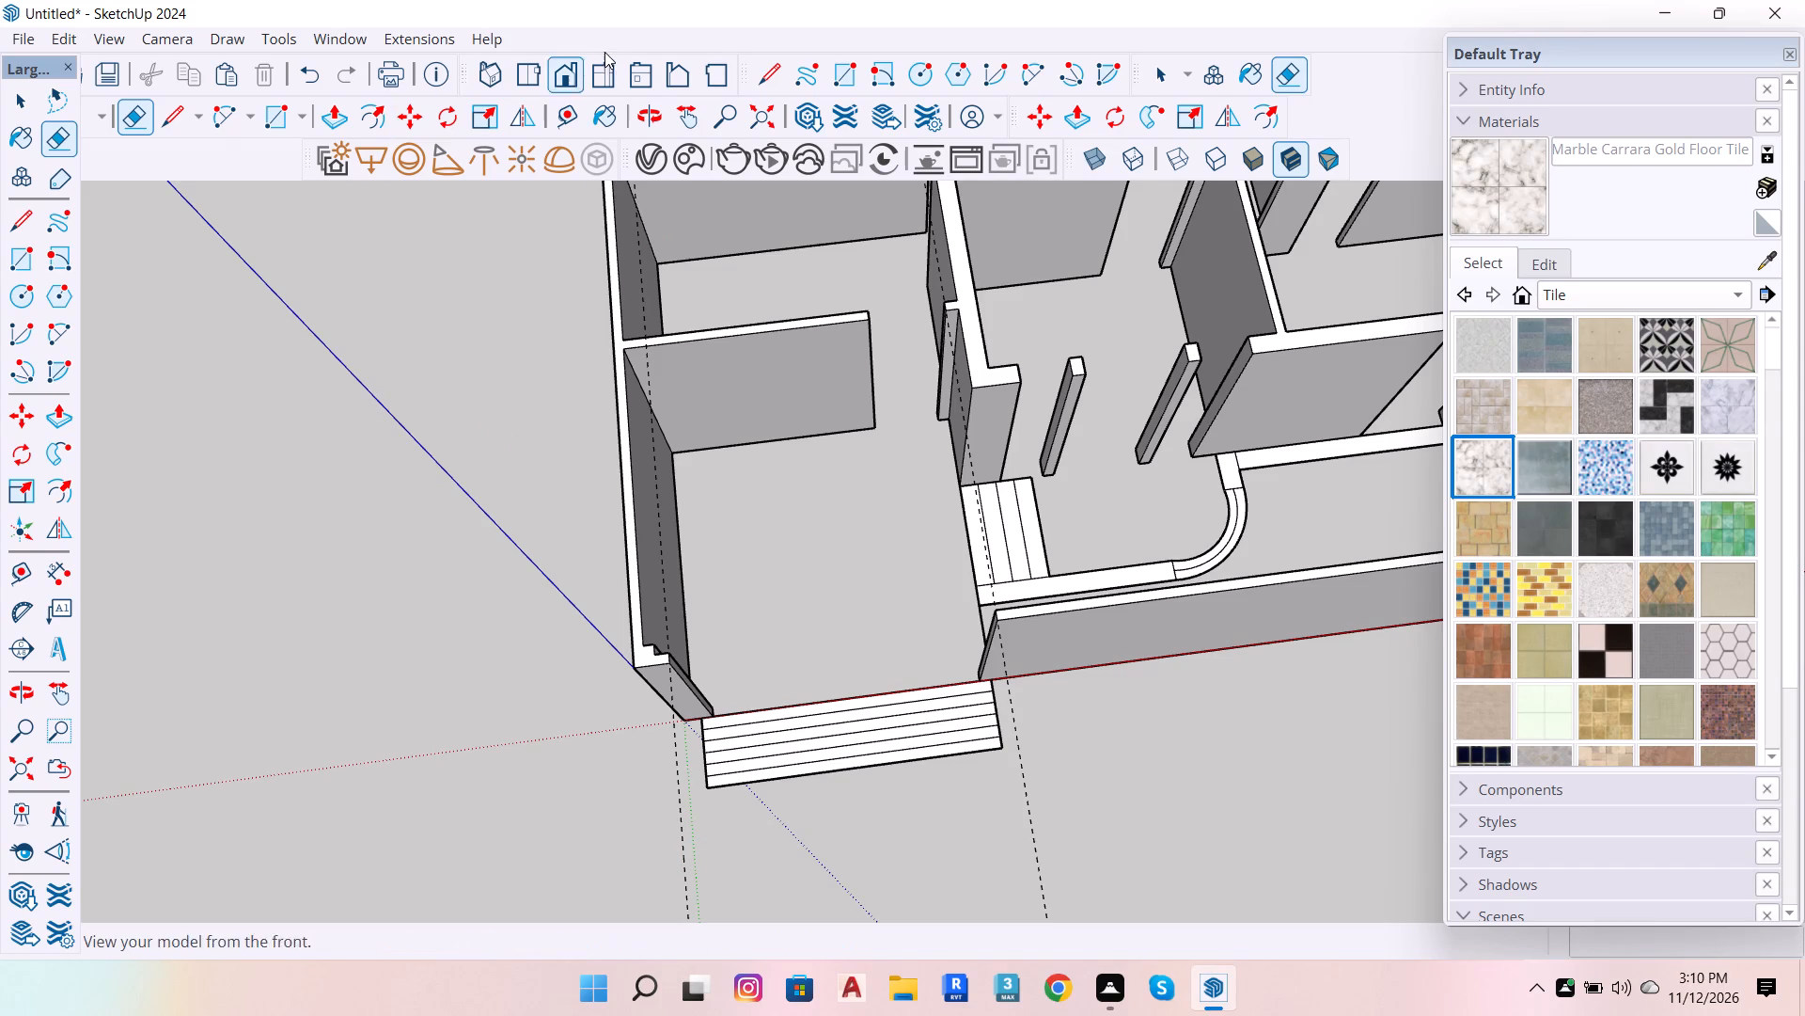
# Open the wall group and erase the two long guides running front to back through the entrance opening.
pyautogui.click(24, 106)
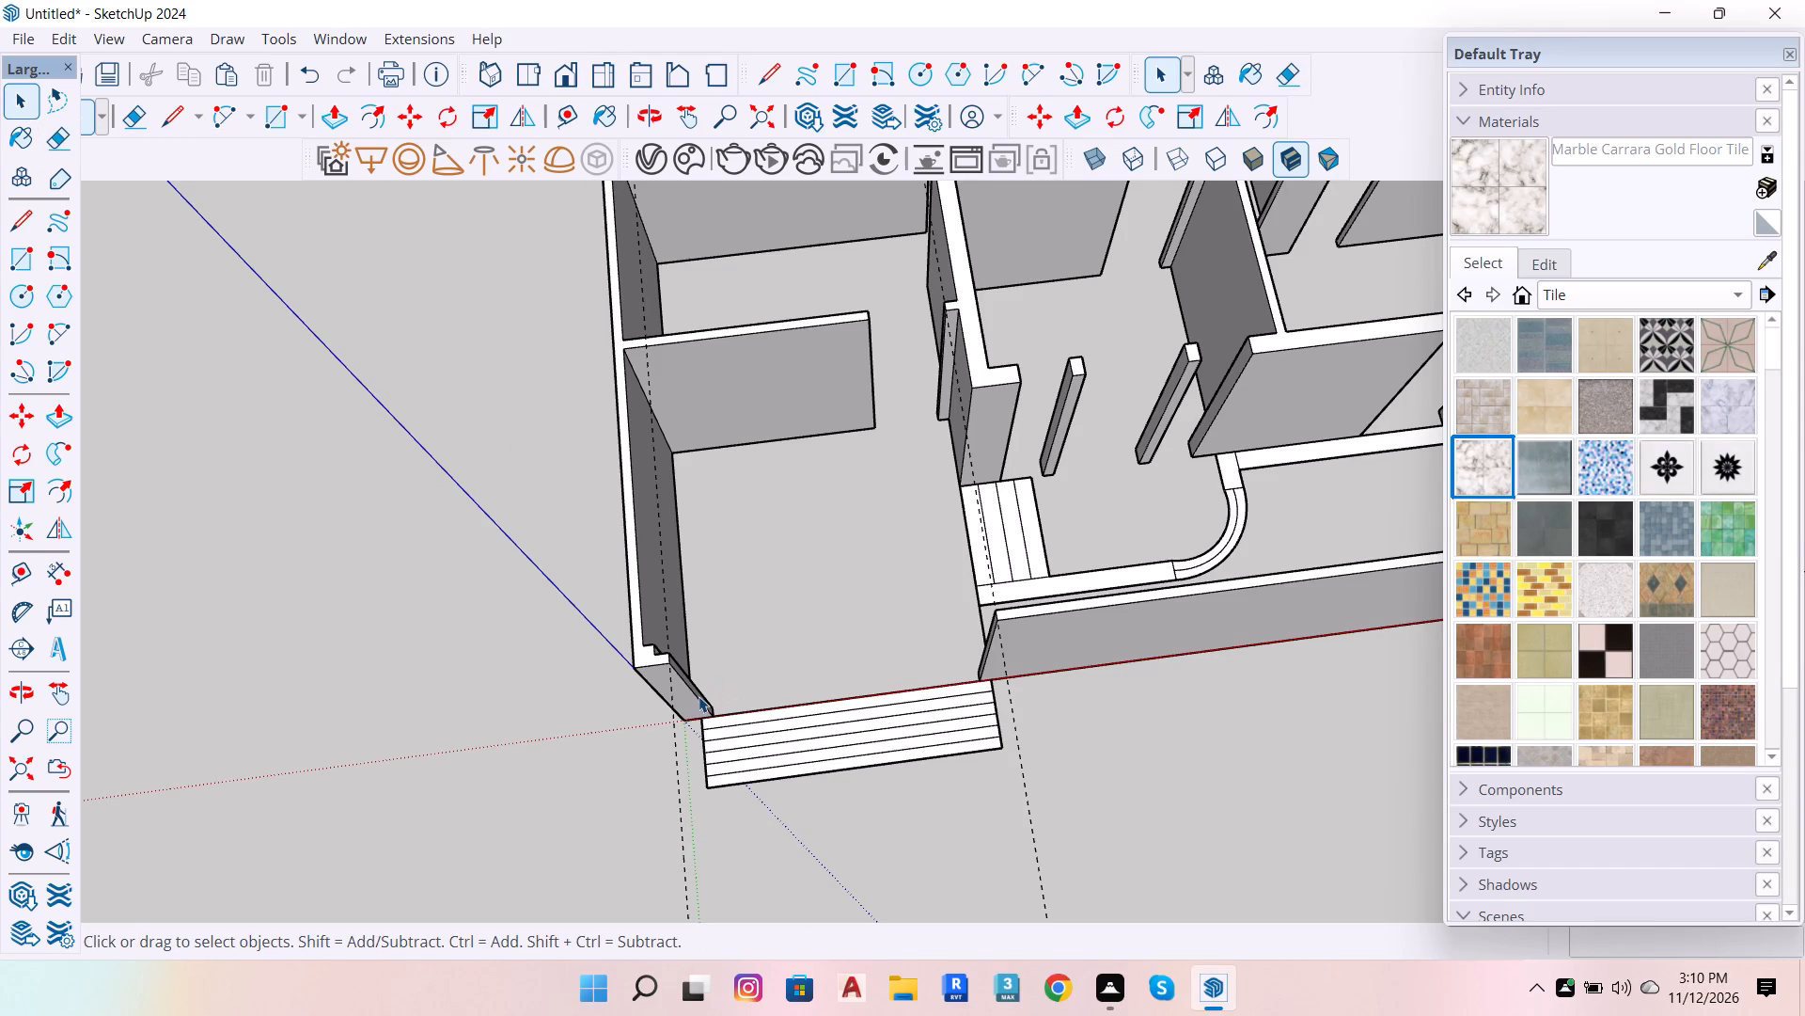
pyautogui.doubleClick(698, 696)
pyautogui.scroll(5, 698, 759)
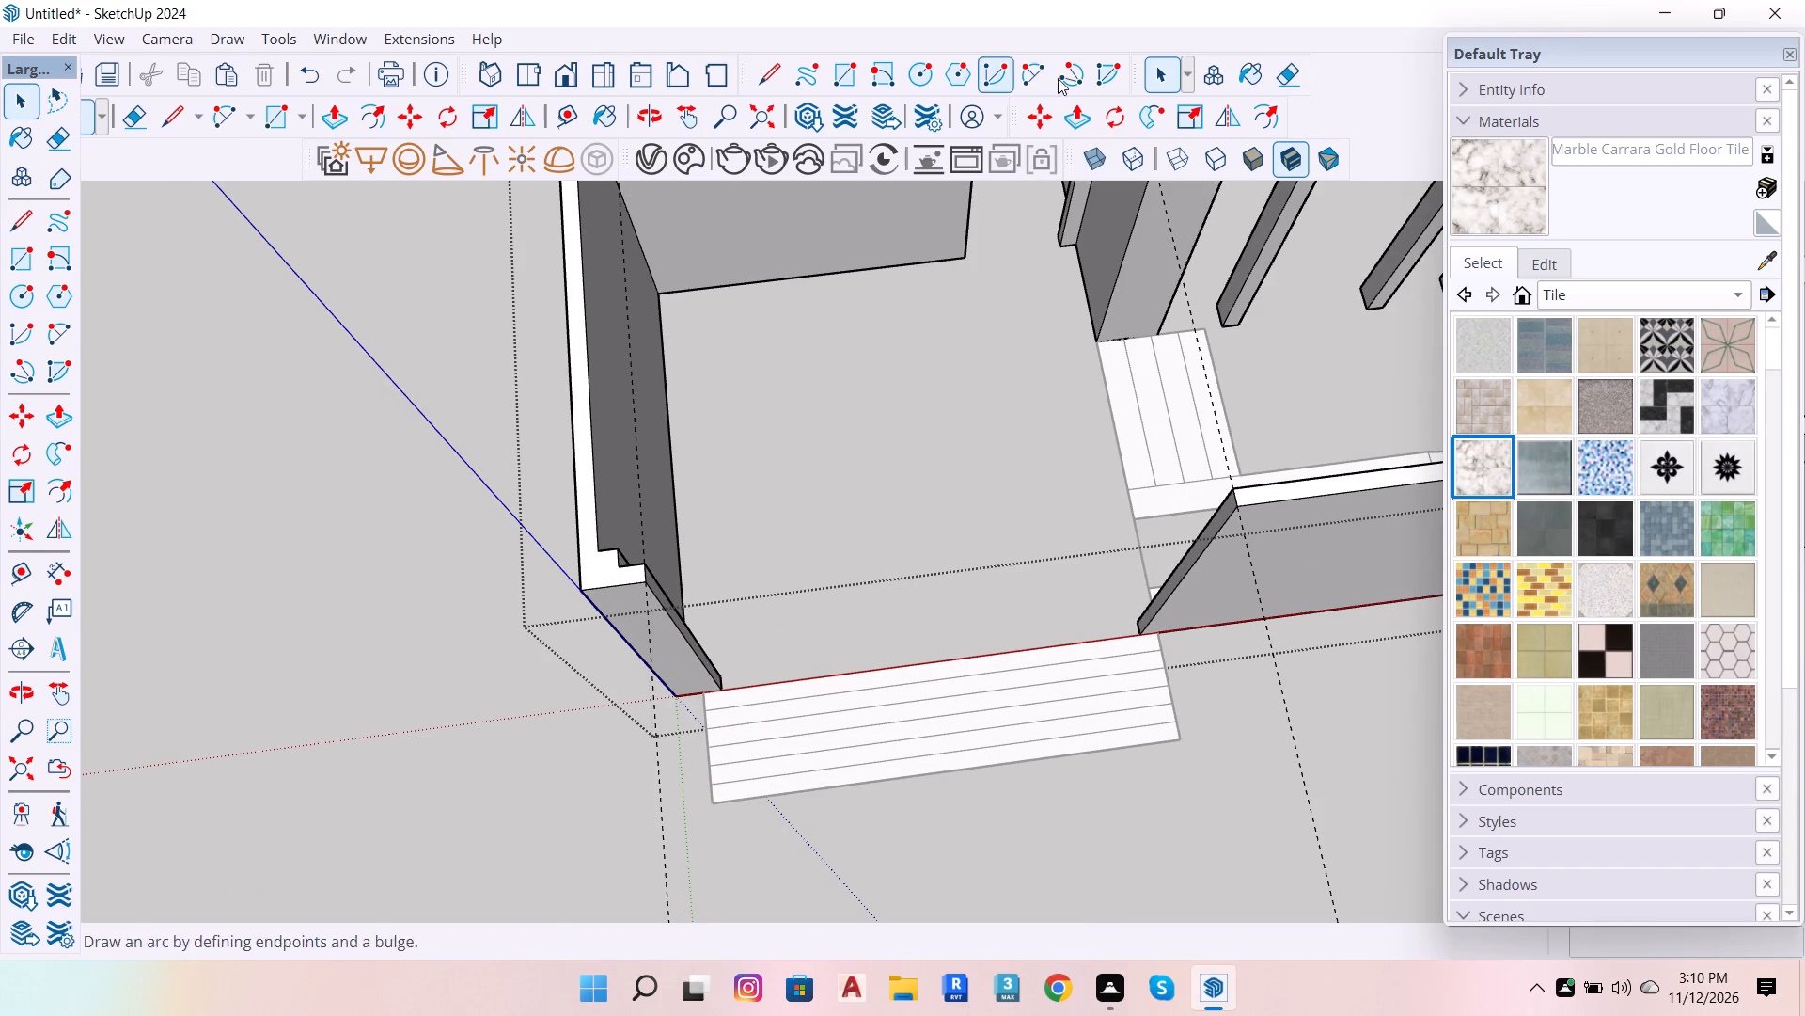
pyautogui.click(150, 114)
pyautogui.scroll(-7, 668, 851)
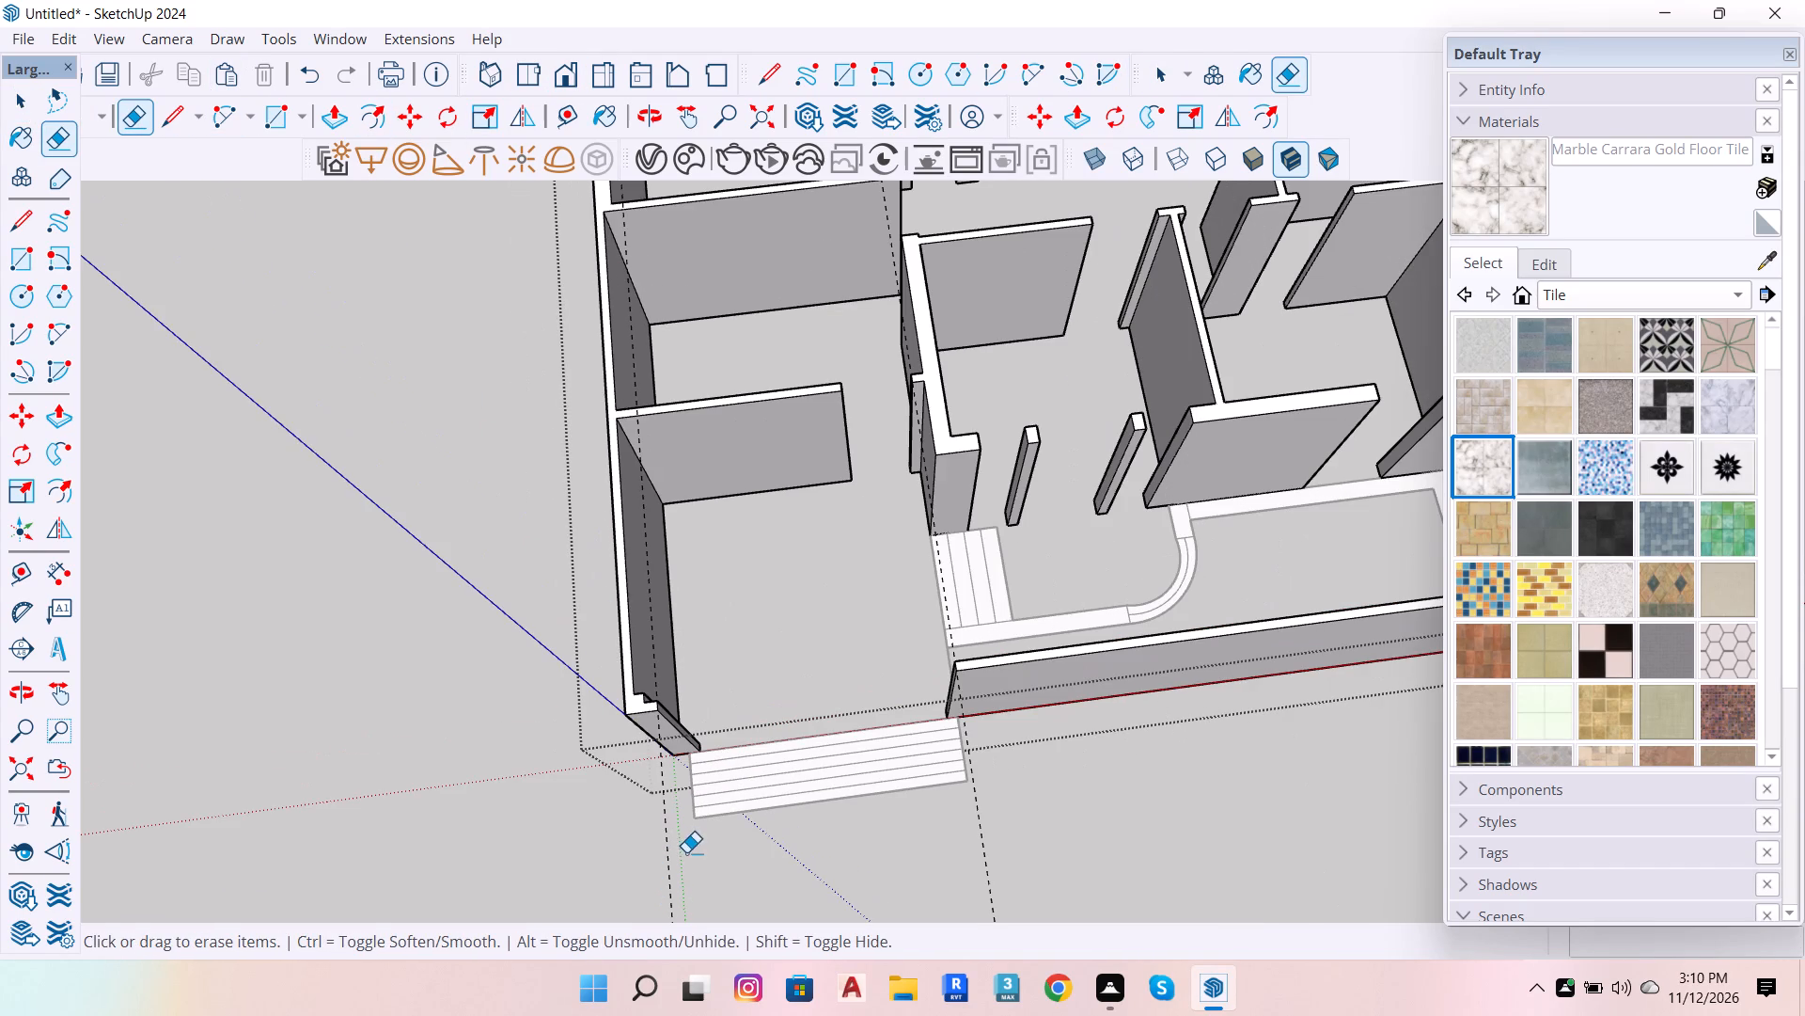
pyautogui.moveTo(686, 852); pyautogui.dragTo(672, 868)
pyautogui.scroll(-6, 710, 789)
pyautogui.scroll(4, 684, 828)
pyautogui.moveTo(684, 828); pyautogui.dragTo(979, 847)
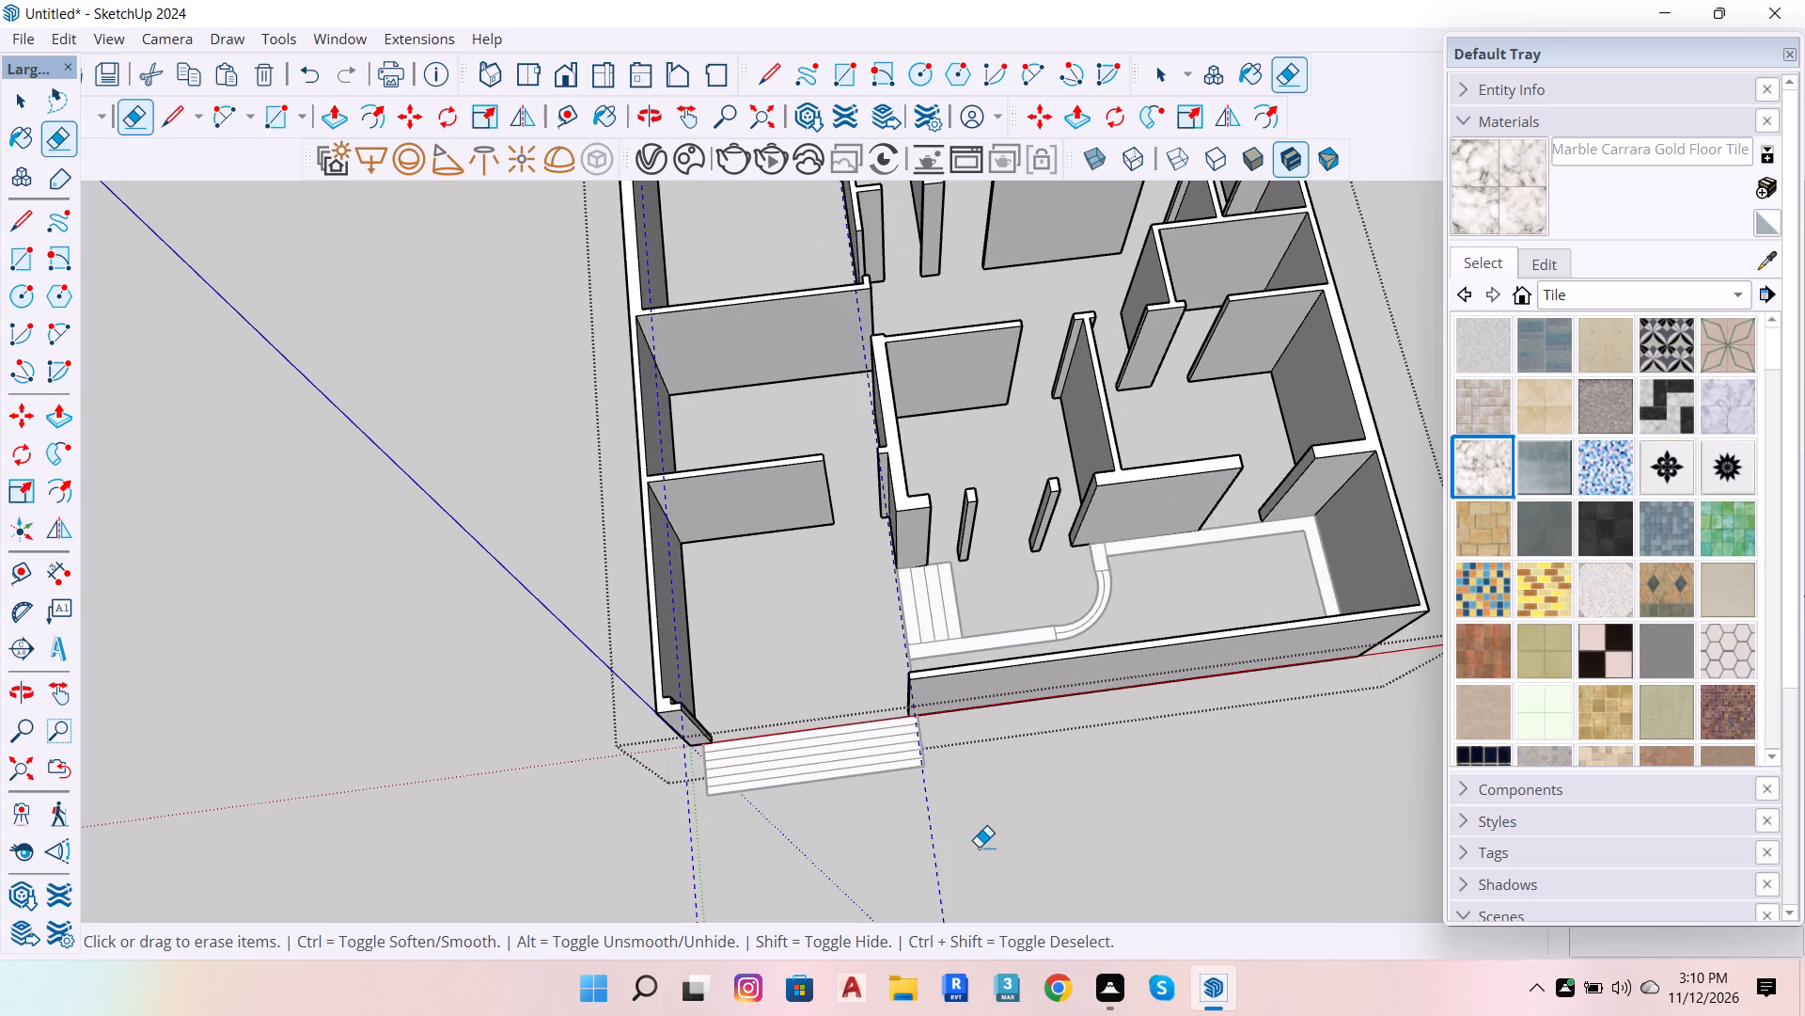
pyautogui.moveTo(979, 847); pyautogui.dragTo(997, 843)
# Place a guide 3' above the floor on the side of the narrow post beside the interior steps.
pyautogui.scroll(-7, 910, 826)
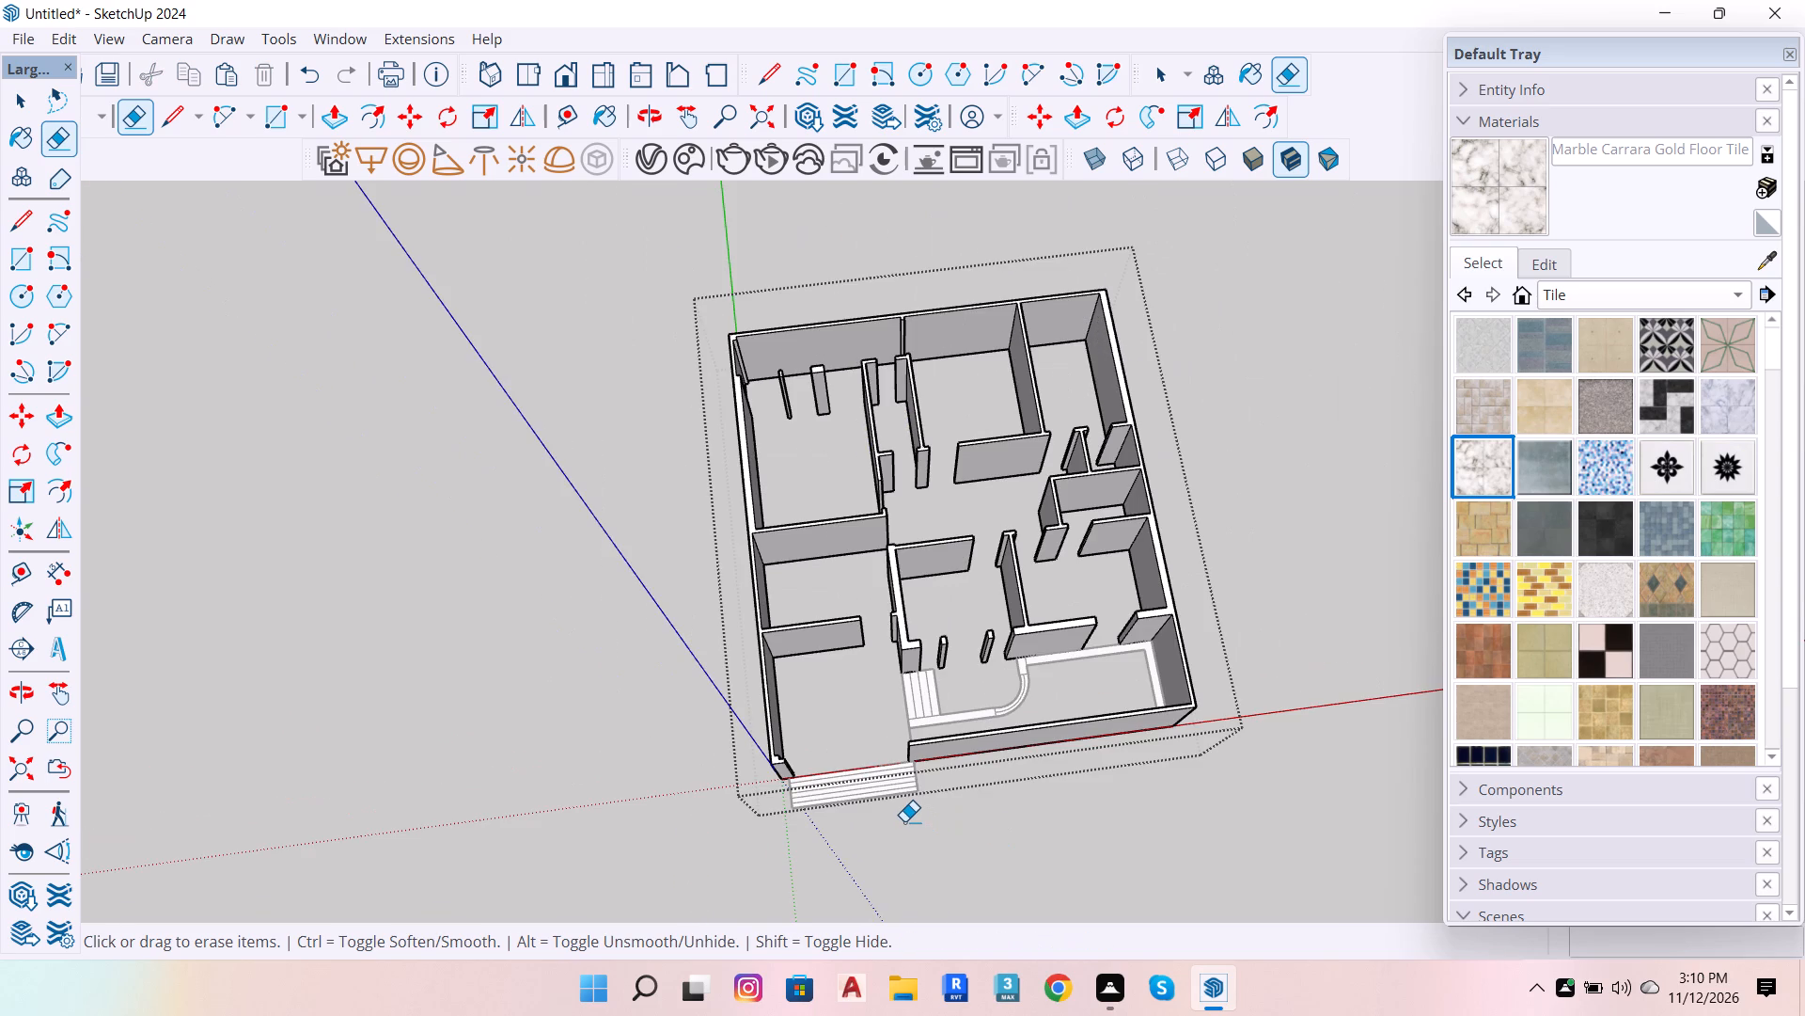
pyautogui.scroll(-4, 1000, 548)
pyautogui.scroll(17, 978, 631)
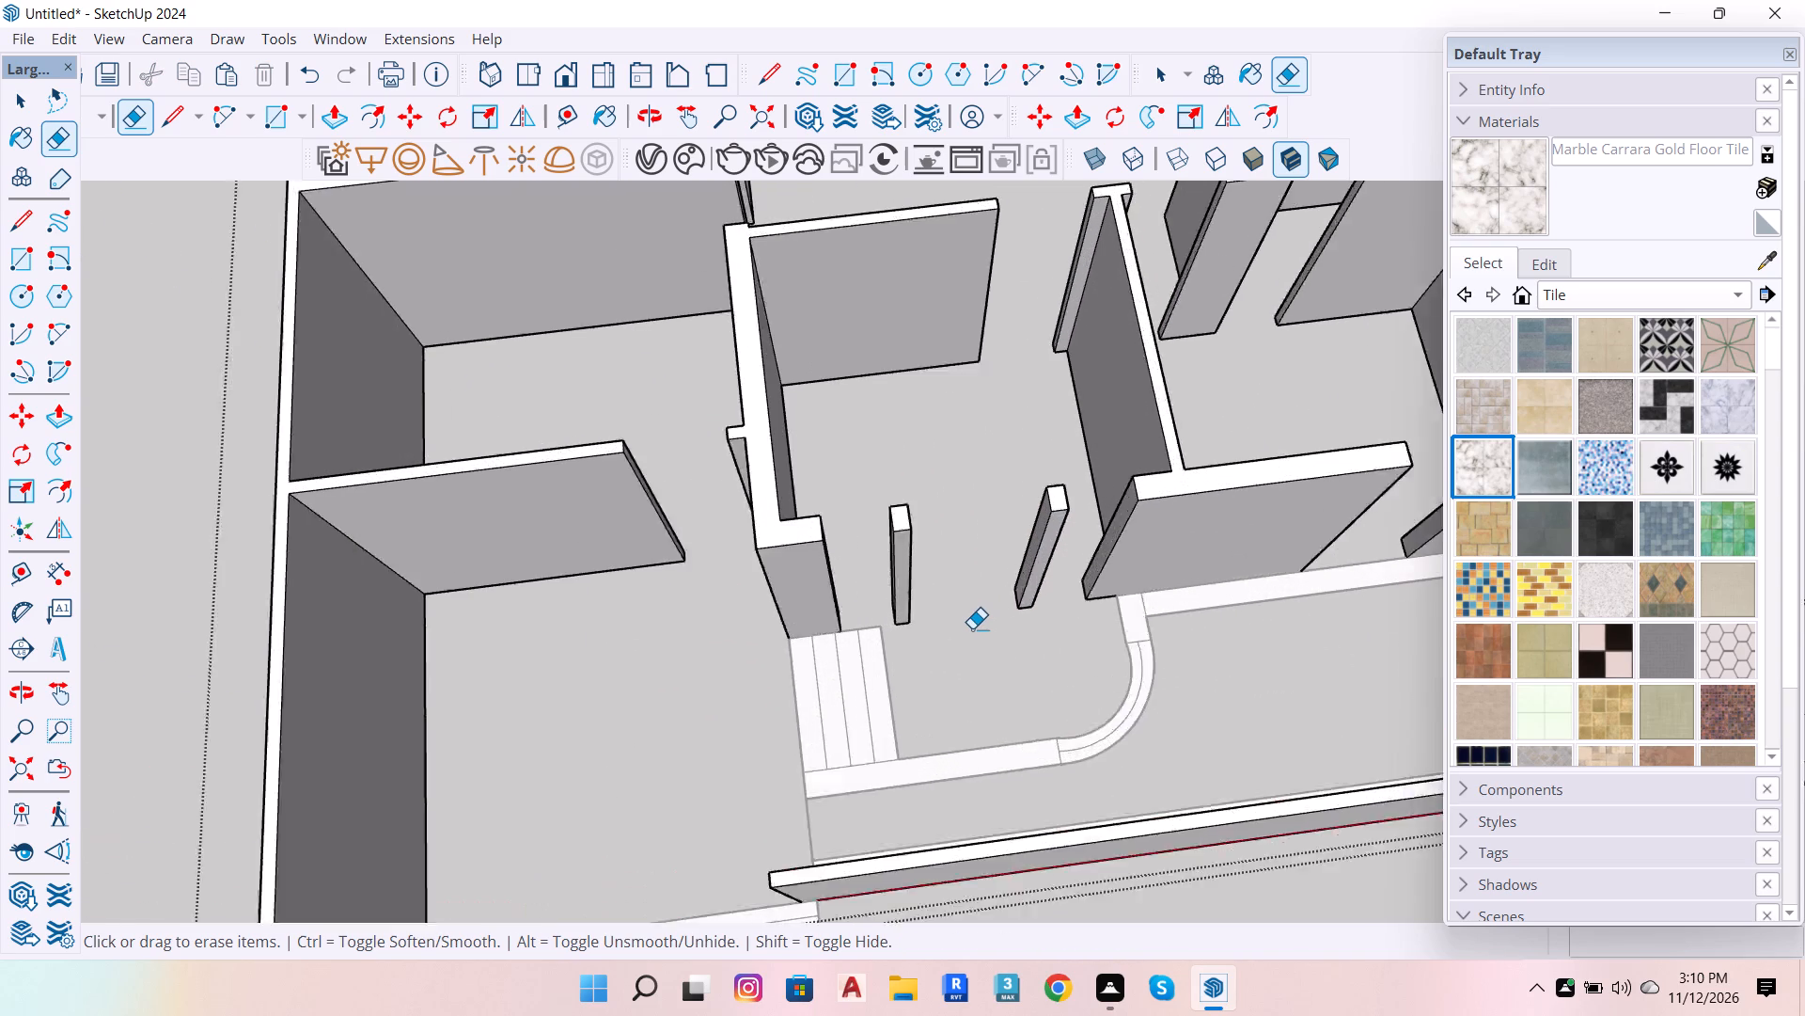
pyautogui.scroll(3, 972, 628)
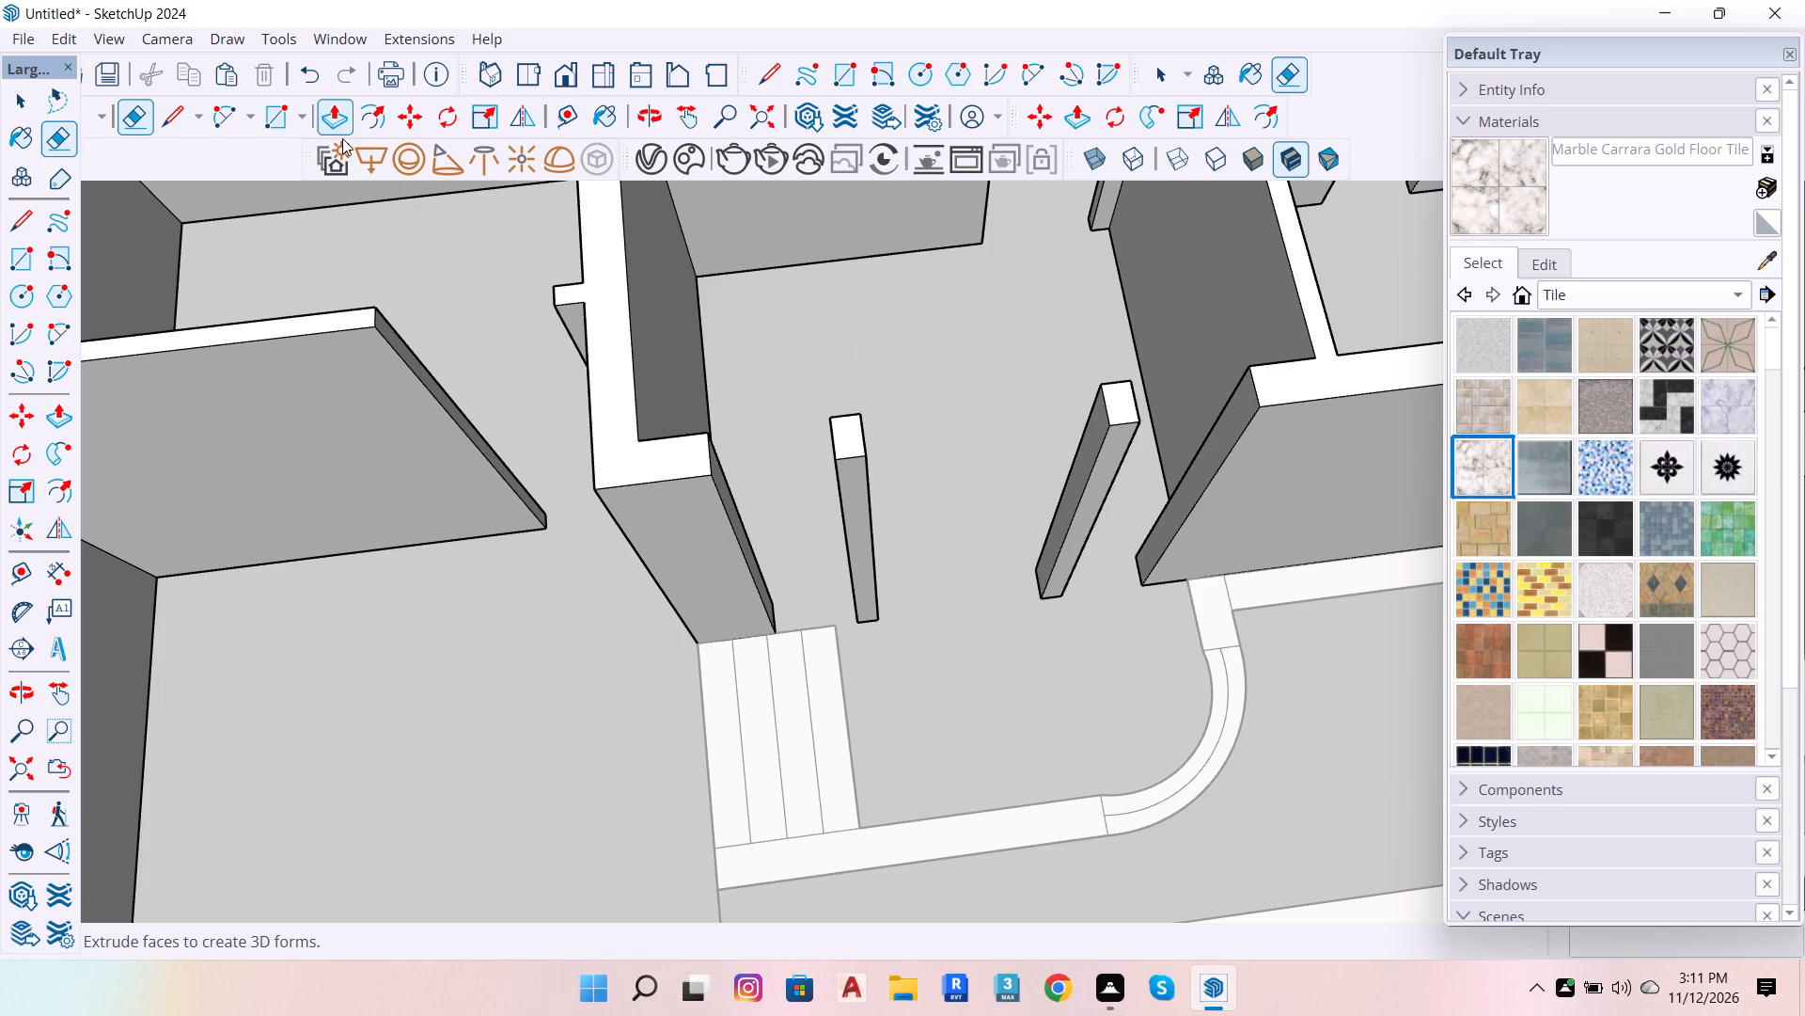
pyautogui.scroll(-6, 603, 0)
pyautogui.scroll(-4, 645, 210)
pyautogui.scroll(-6, 587, 422)
pyautogui.scroll(6, 667, 500)
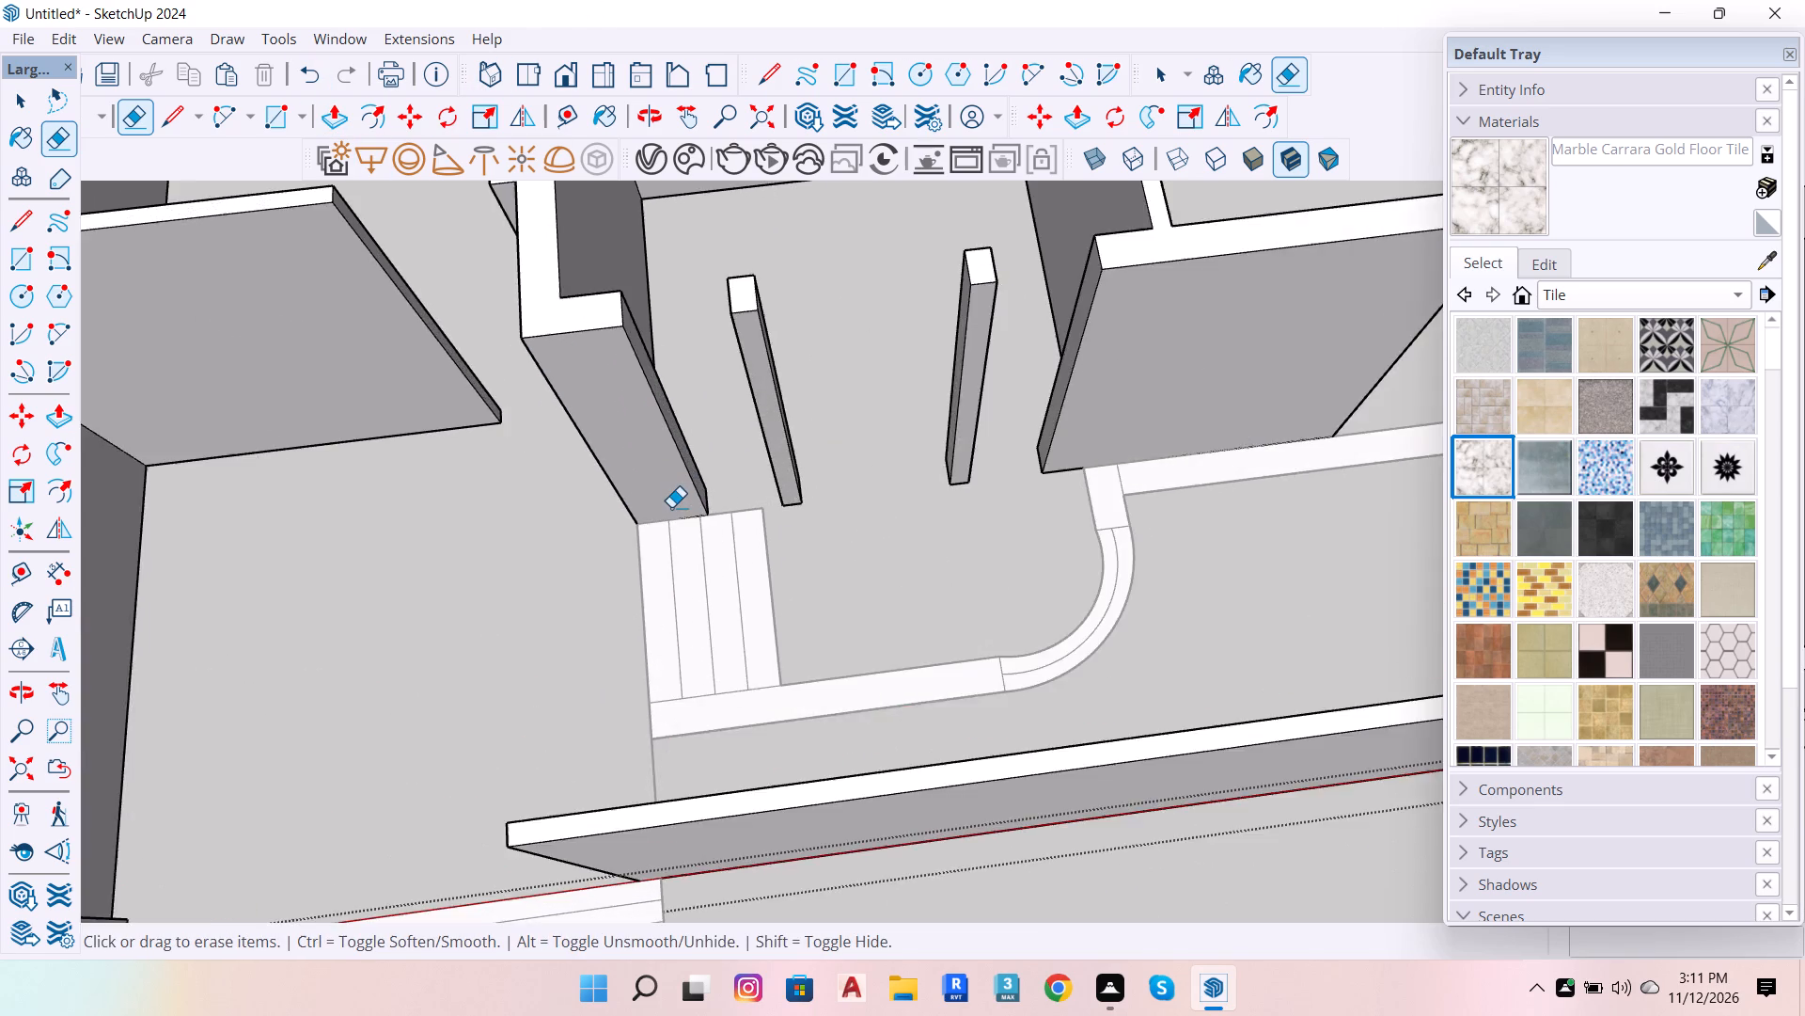
pyautogui.scroll(8, 671, 507)
pyautogui.scroll(-13, 1176, 663)
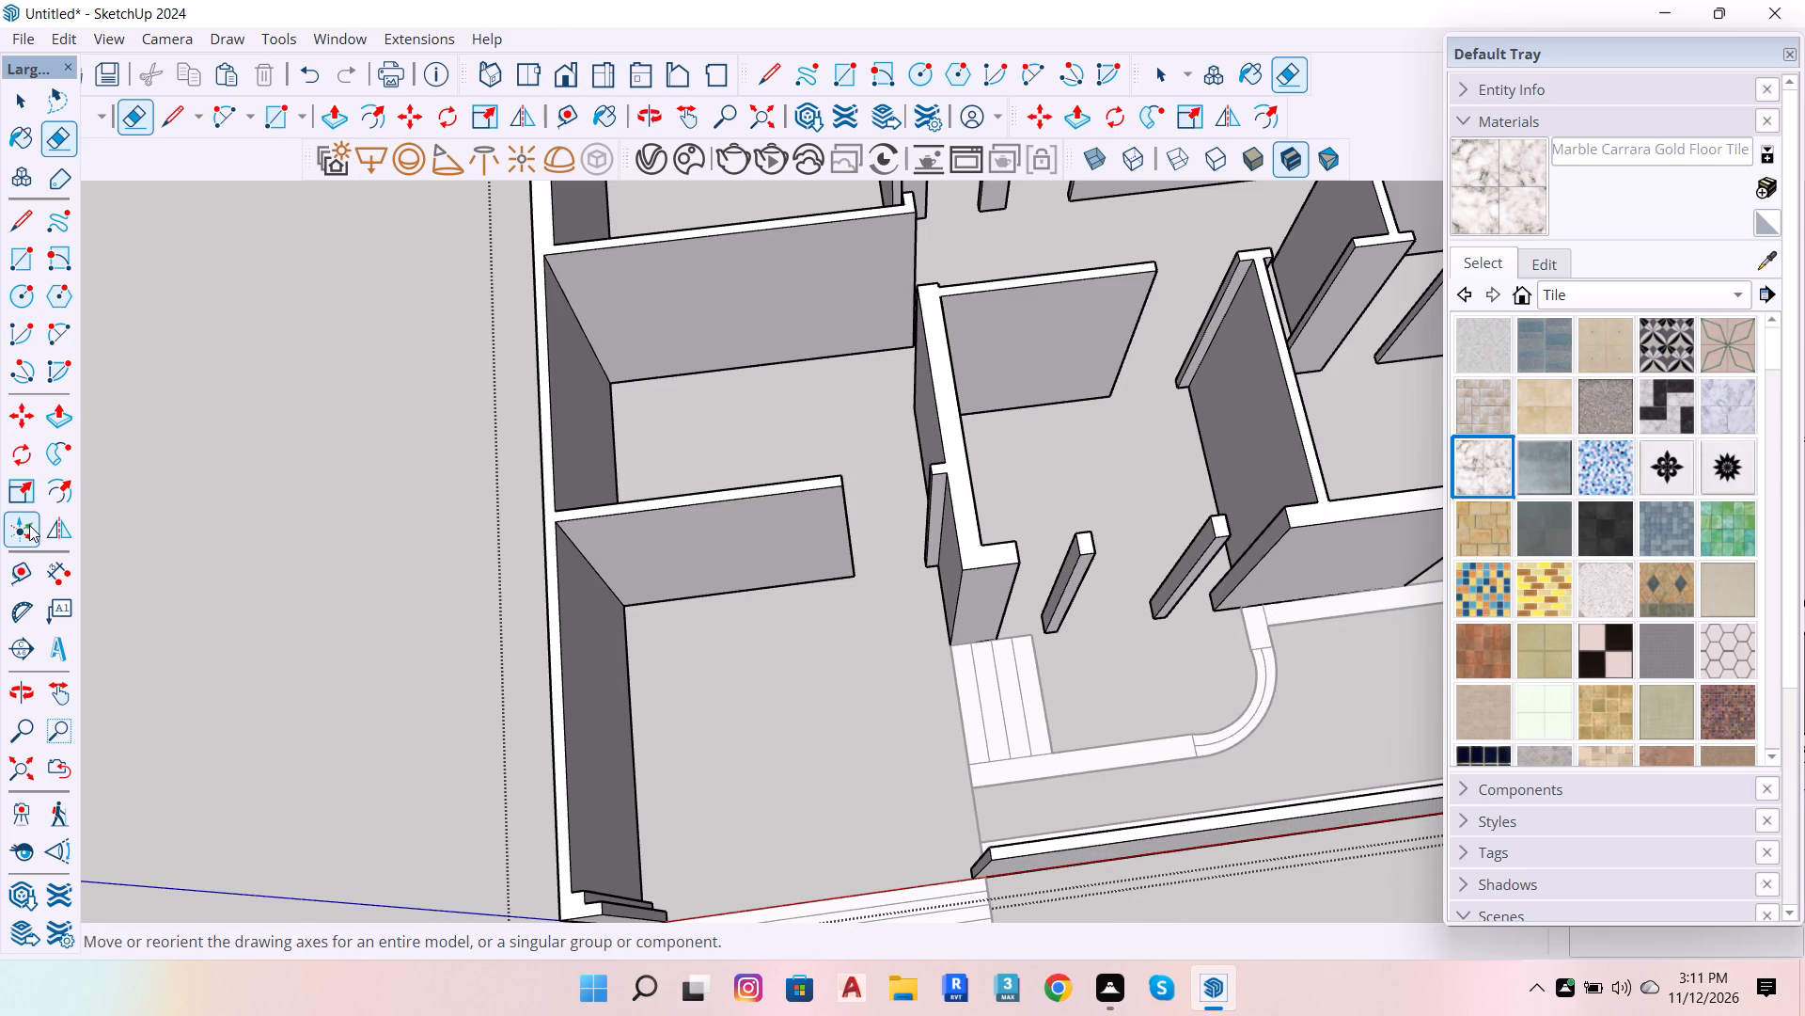
pyautogui.click(24, 581)
pyautogui.scroll(4, 882, 650)
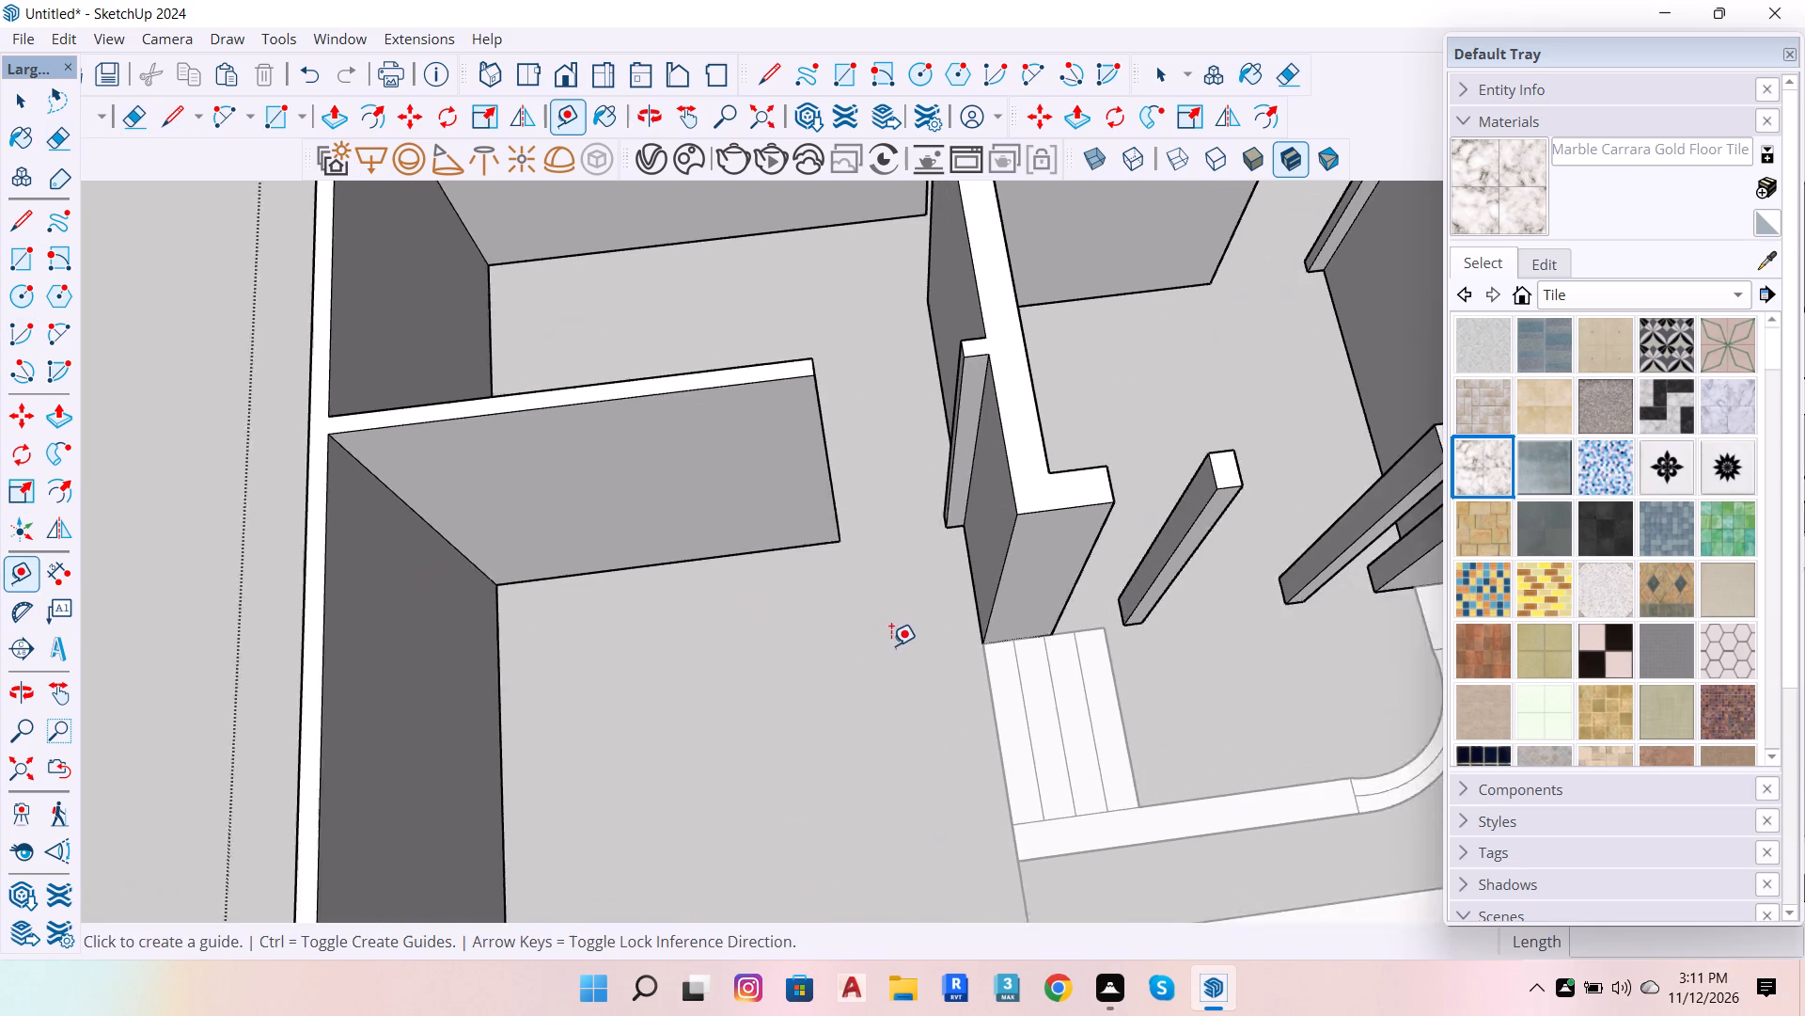
pyautogui.scroll(1, 891, 645)
pyautogui.scroll(11, 1206, 609)
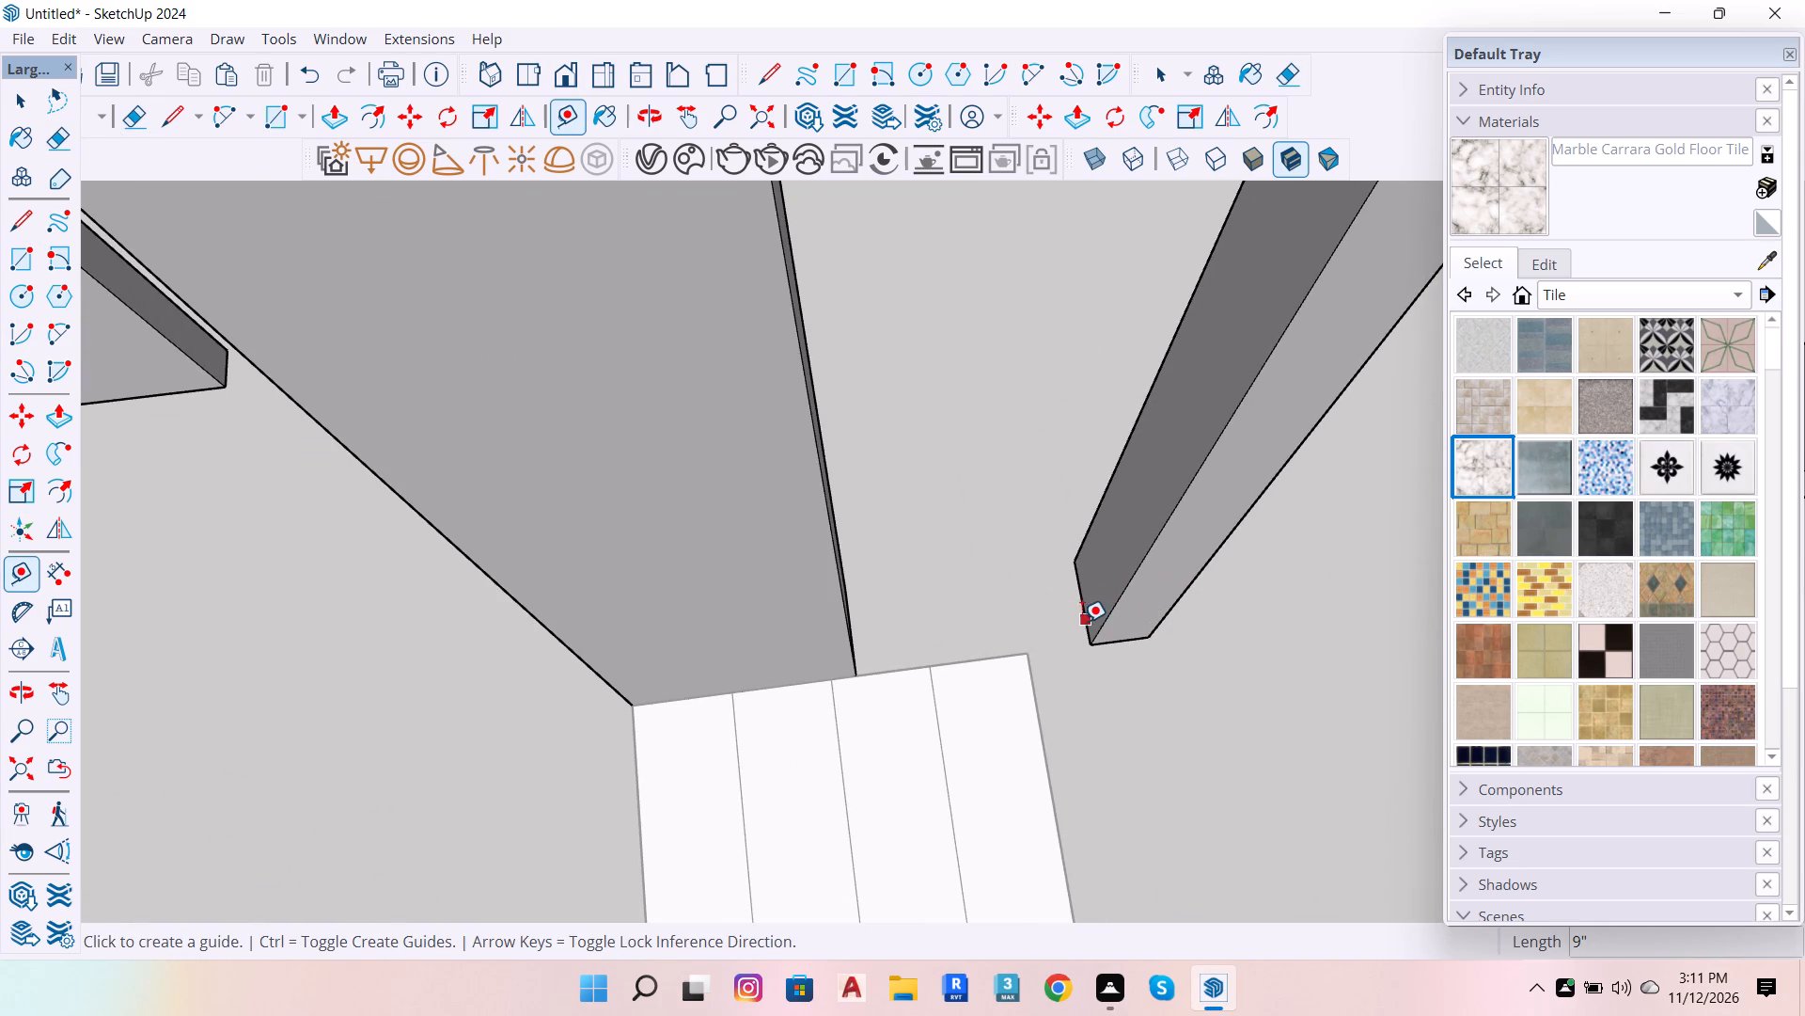
pyautogui.click(1082, 622)
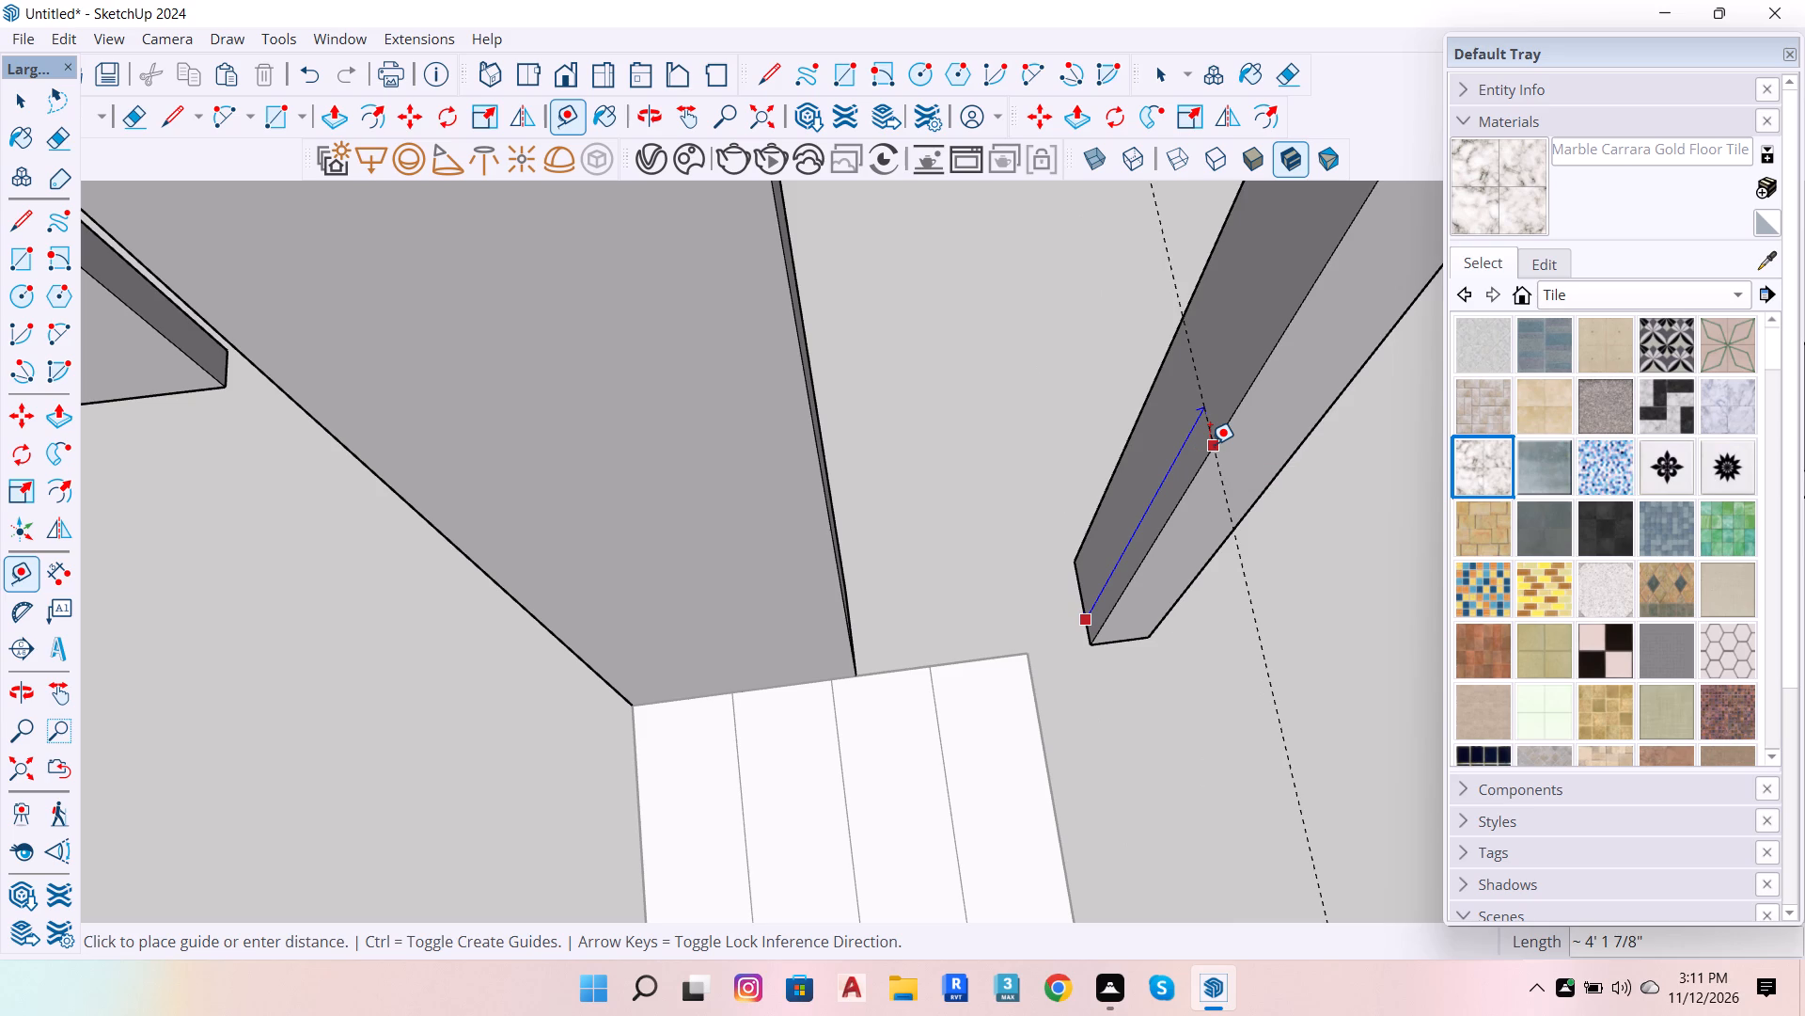
pyautogui.write("3'")
pyautogui.press('Return')
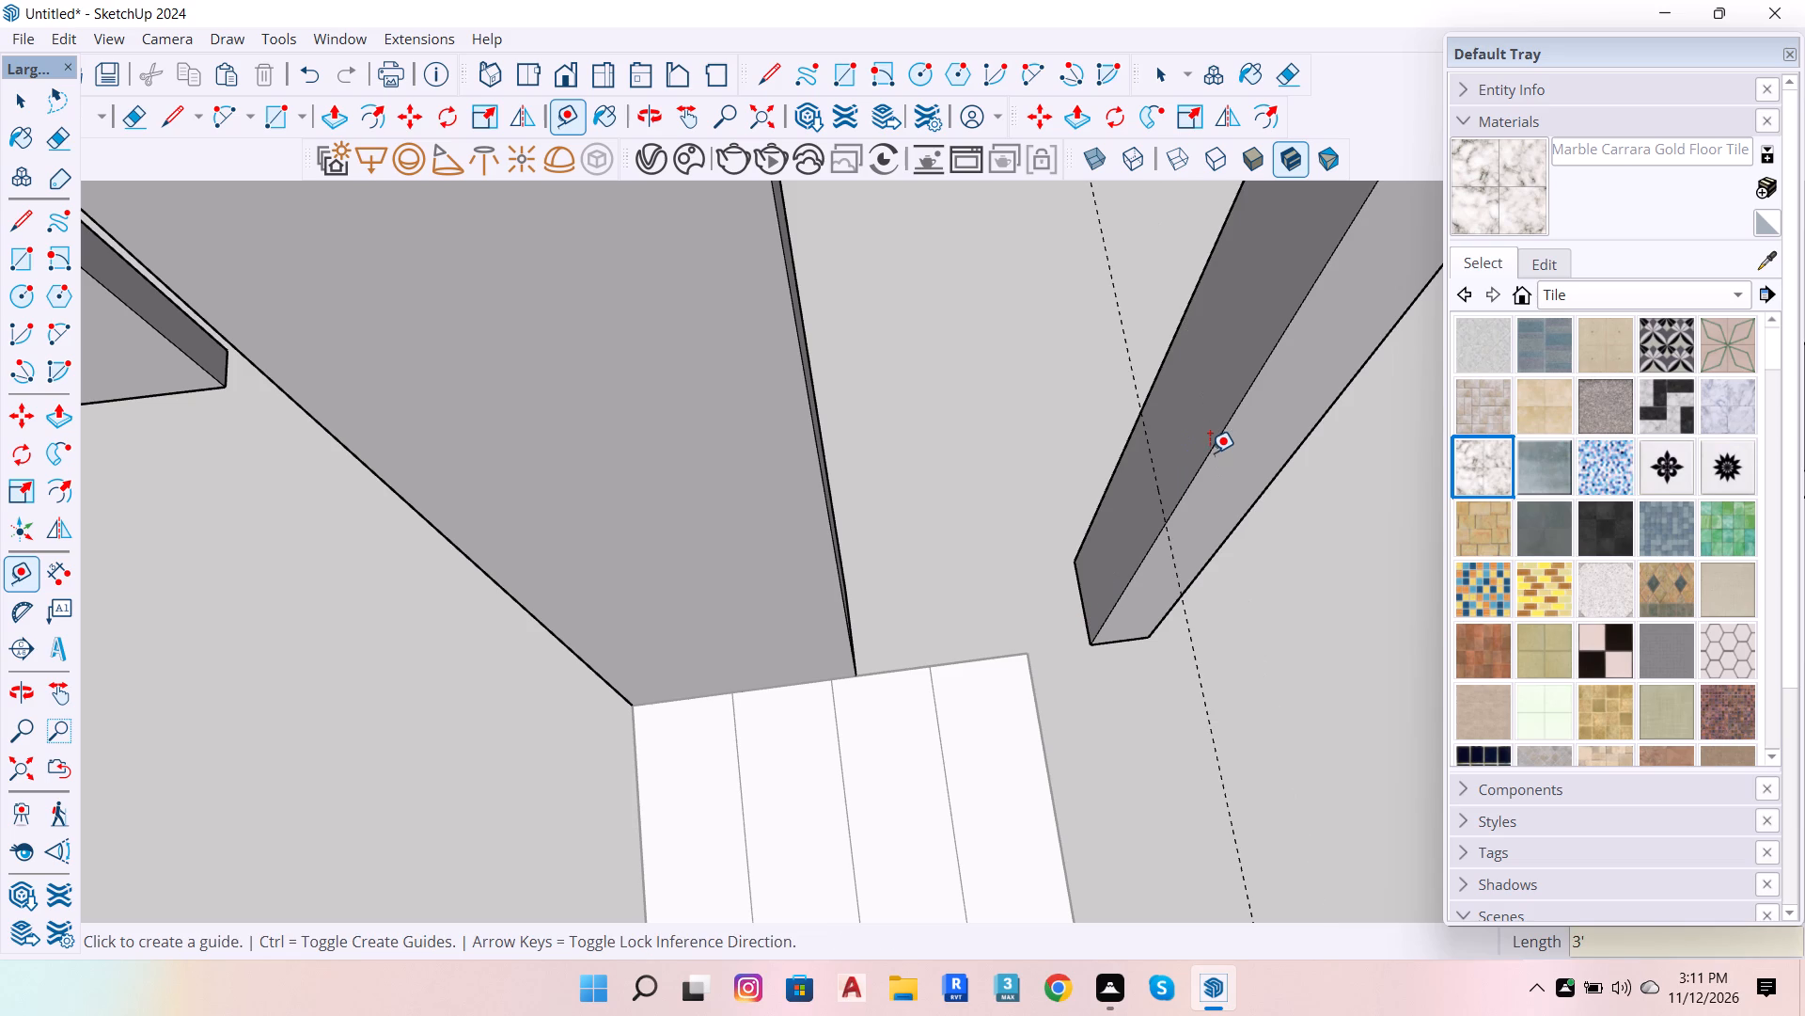
# Place a second guide 4' above the 3' guide on the same post.
pyautogui.click(1154, 494)
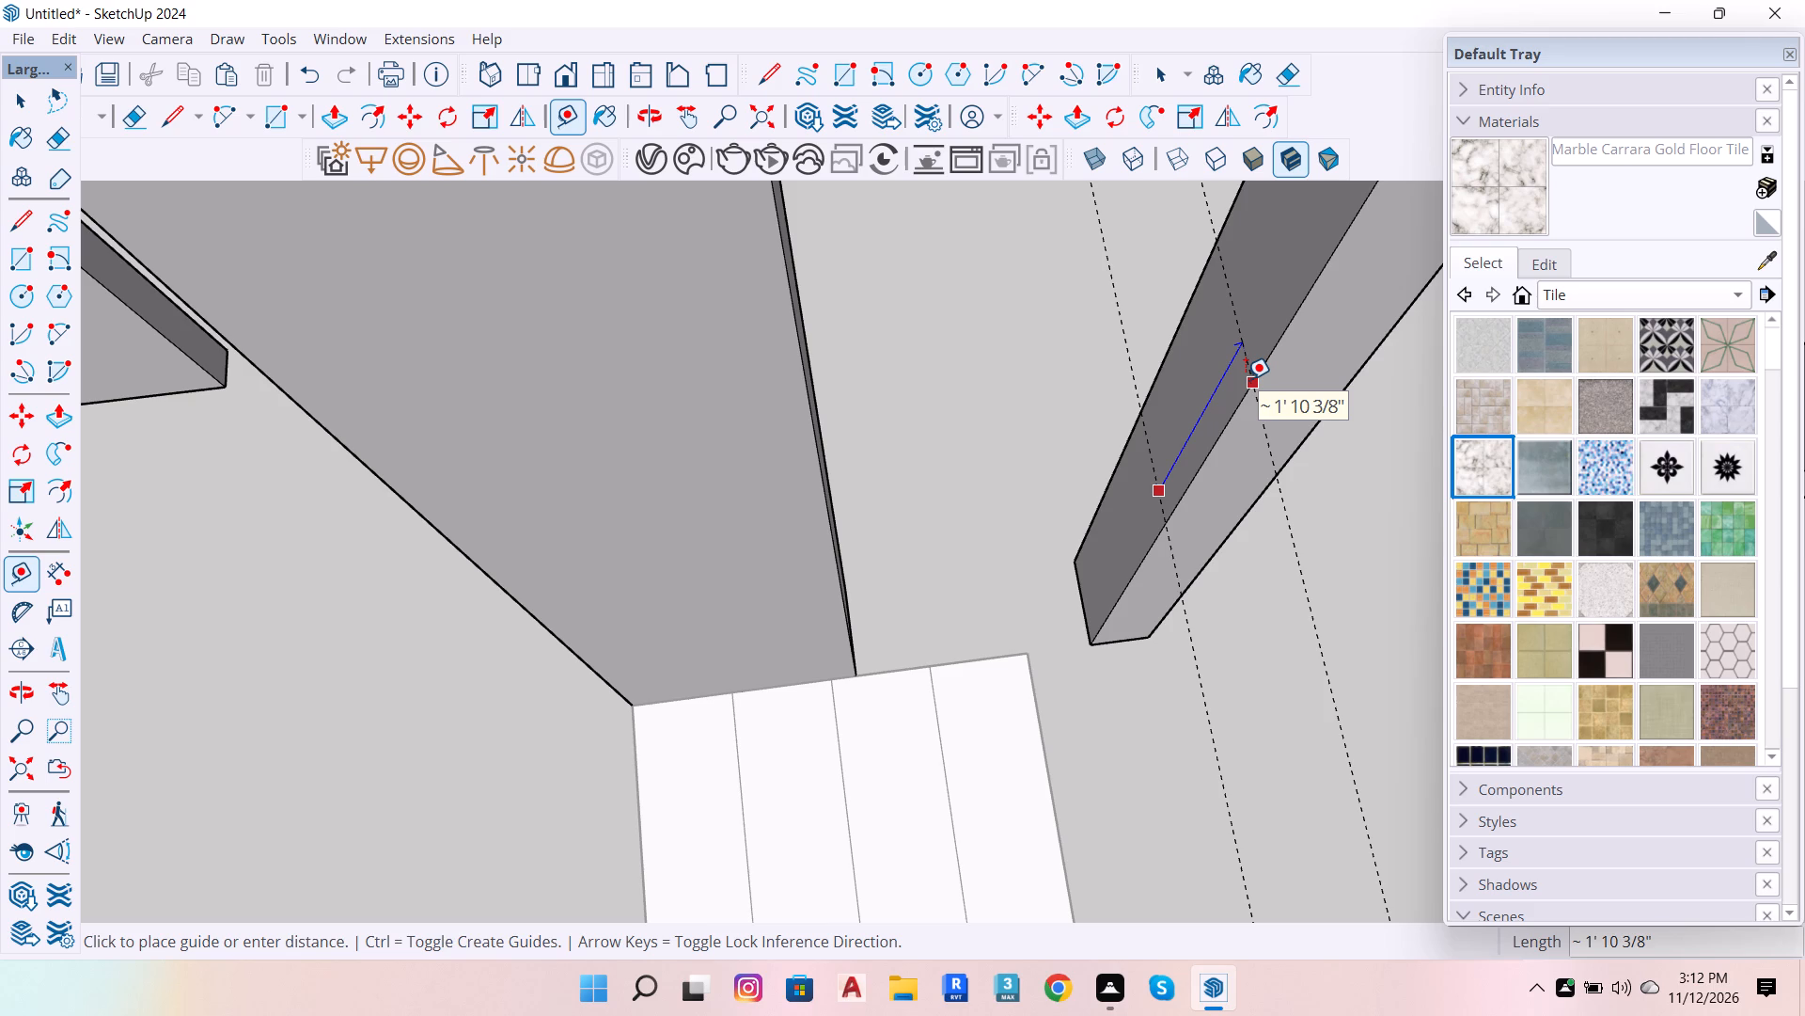
pyautogui.write("4'")
pyautogui.press('Return')
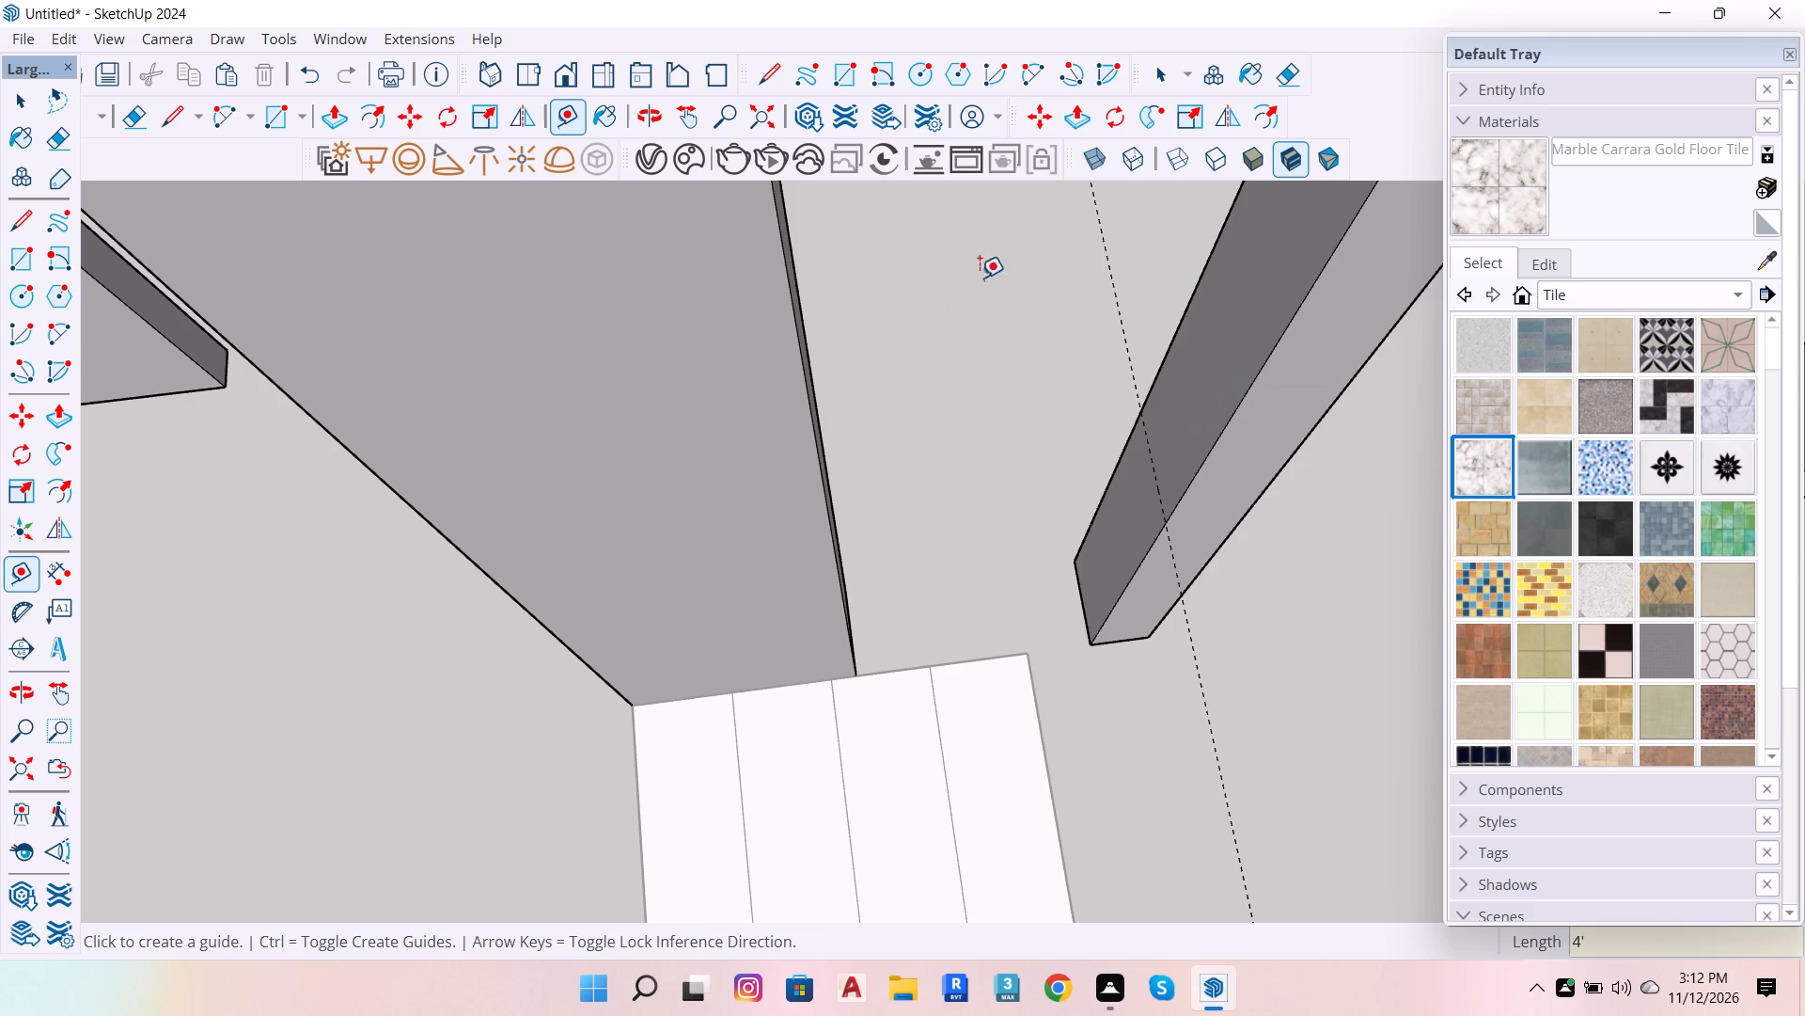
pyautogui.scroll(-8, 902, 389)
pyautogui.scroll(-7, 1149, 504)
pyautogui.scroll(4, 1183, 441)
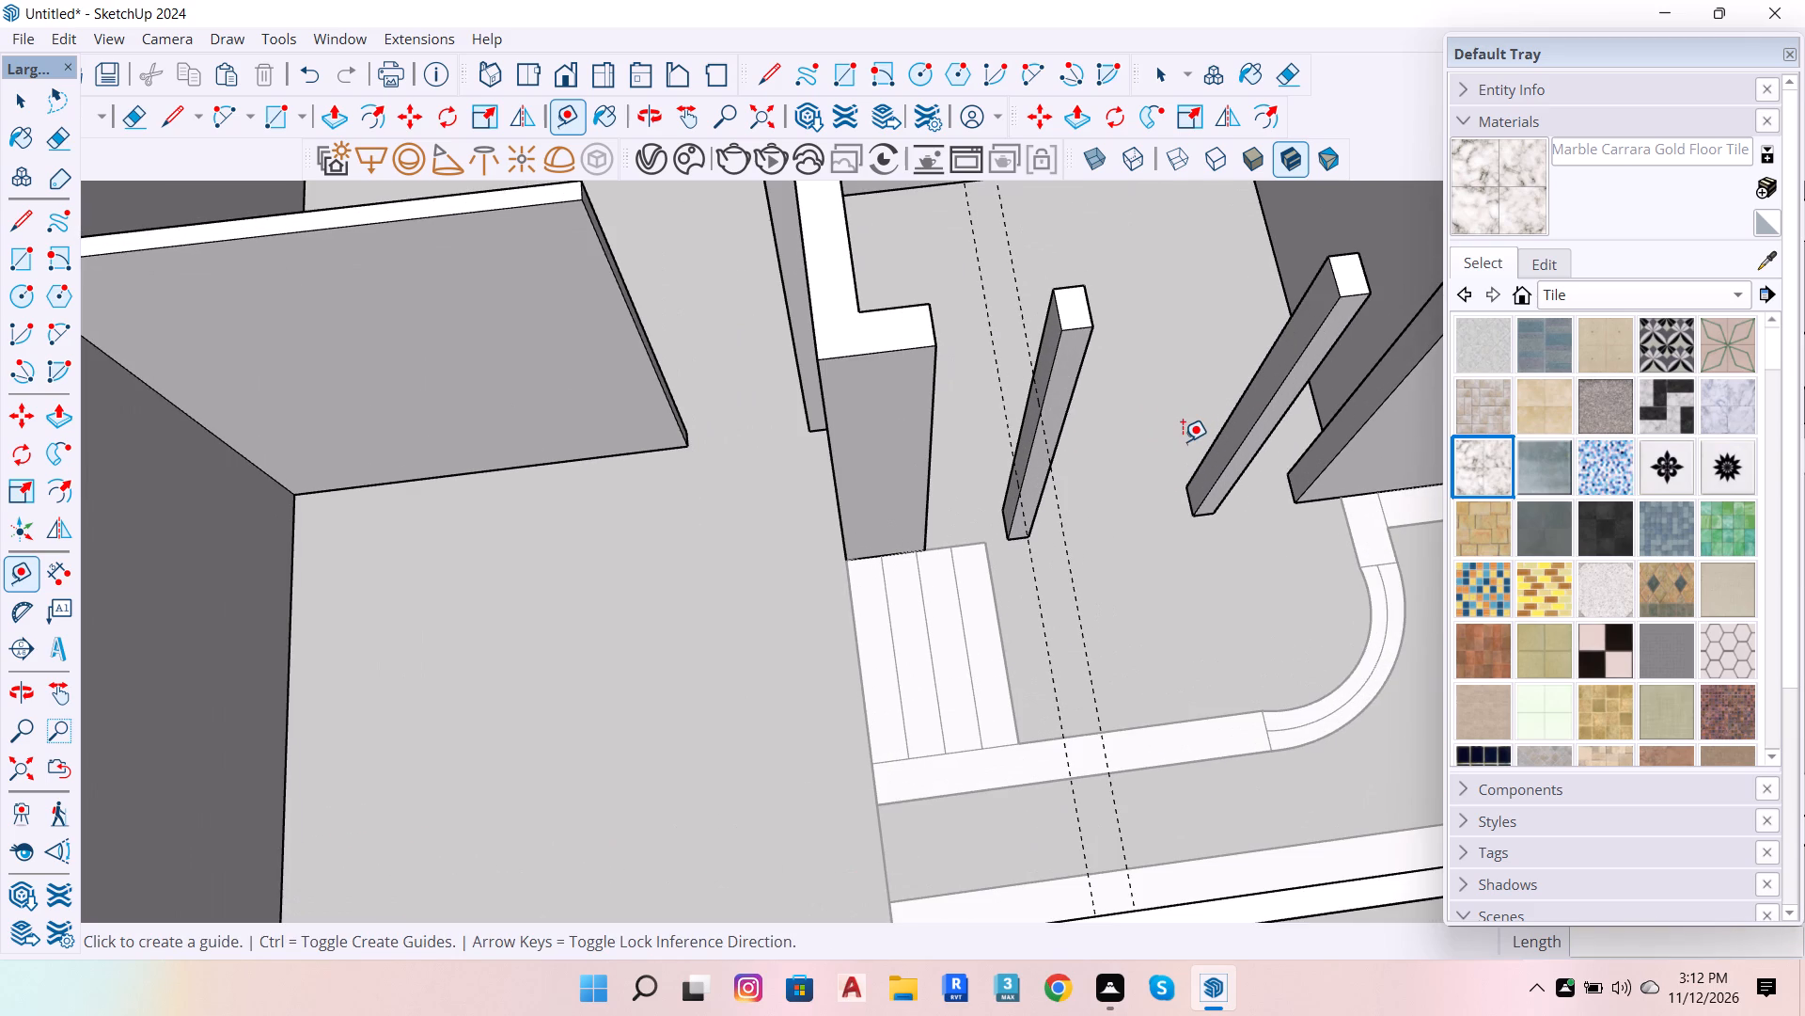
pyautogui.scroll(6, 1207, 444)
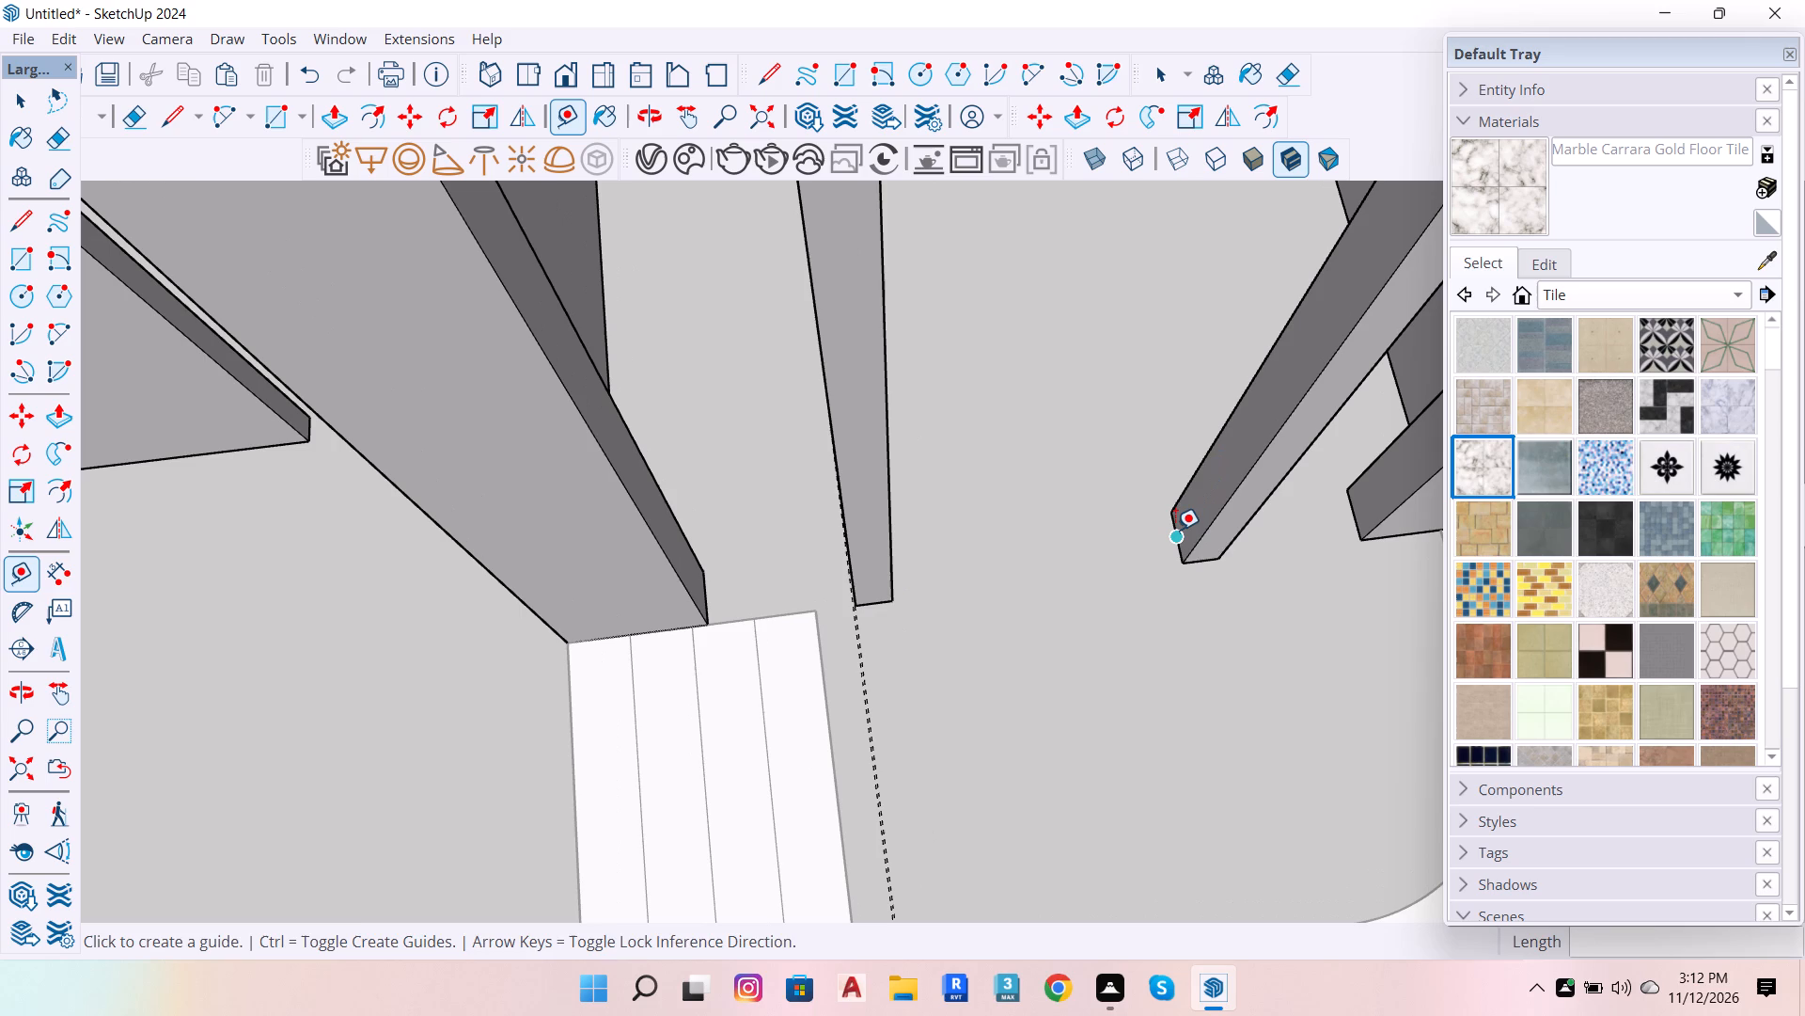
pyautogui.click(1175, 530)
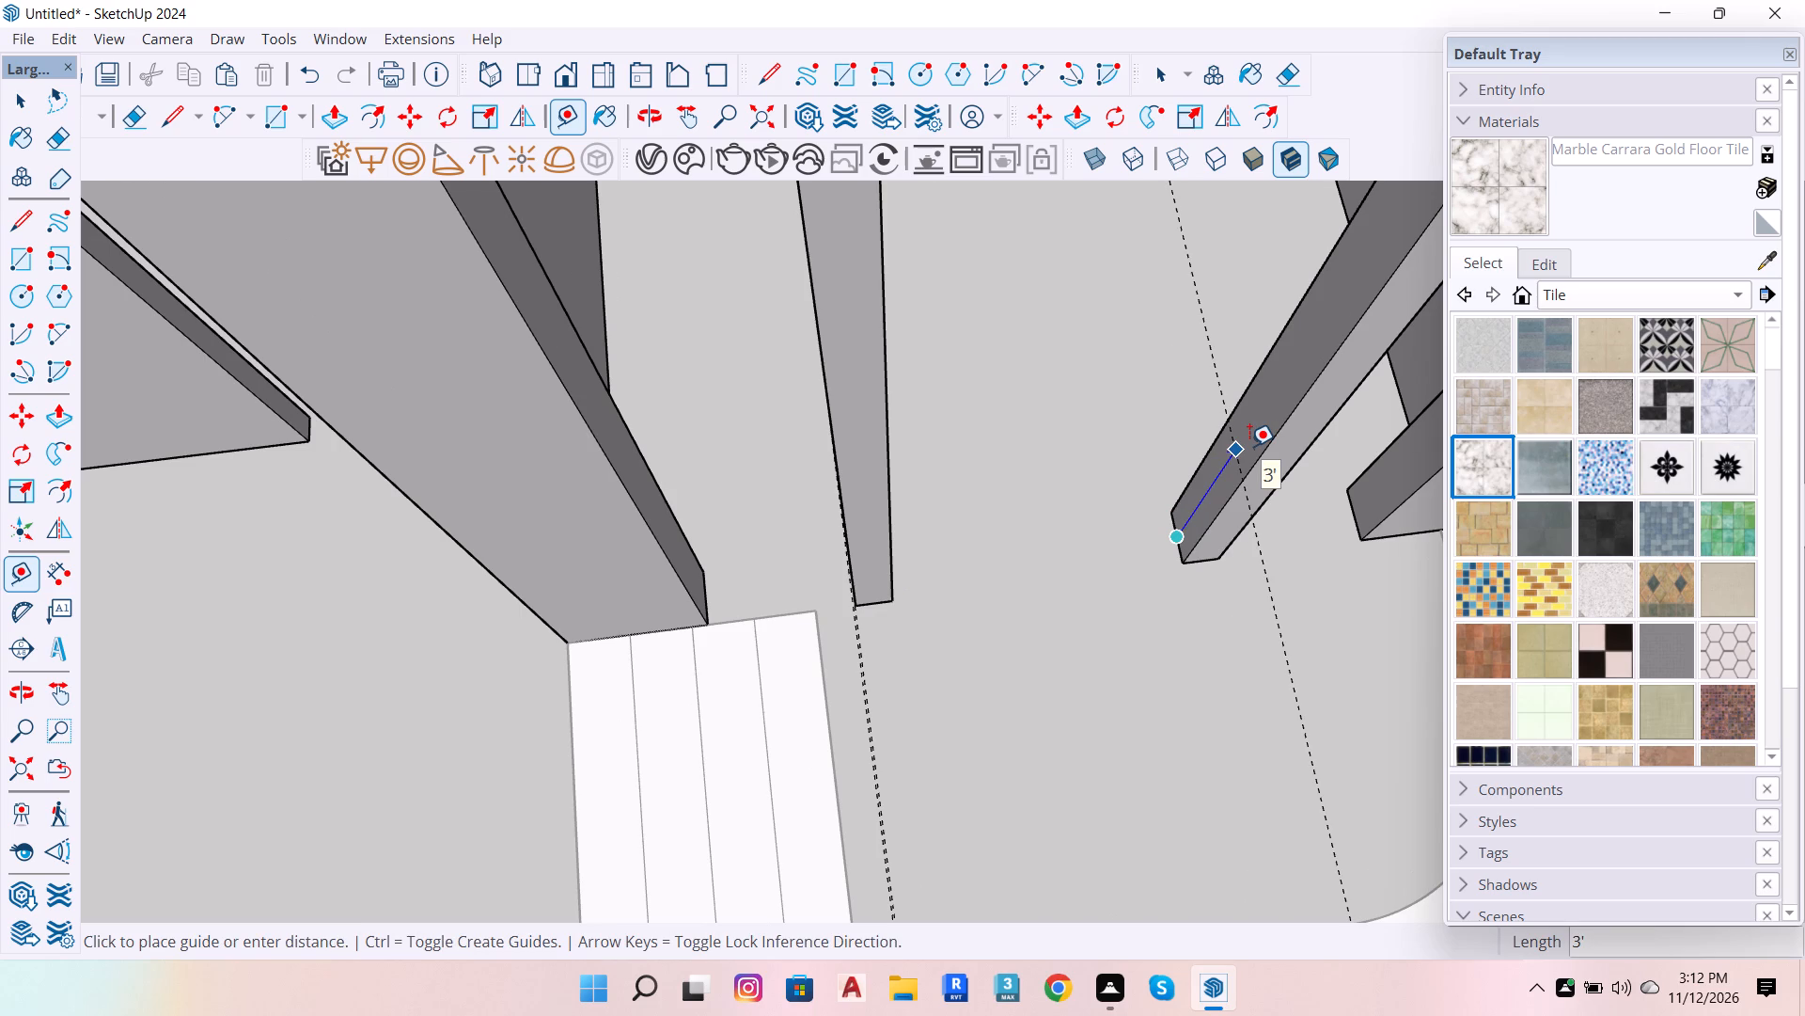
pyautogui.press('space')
# Place a guide 3' above the floor on the end of the wall where the curved interior step meets it.
pyautogui.scroll(-7, 1236, 555)
pyautogui.scroll(5, 1445, 446)
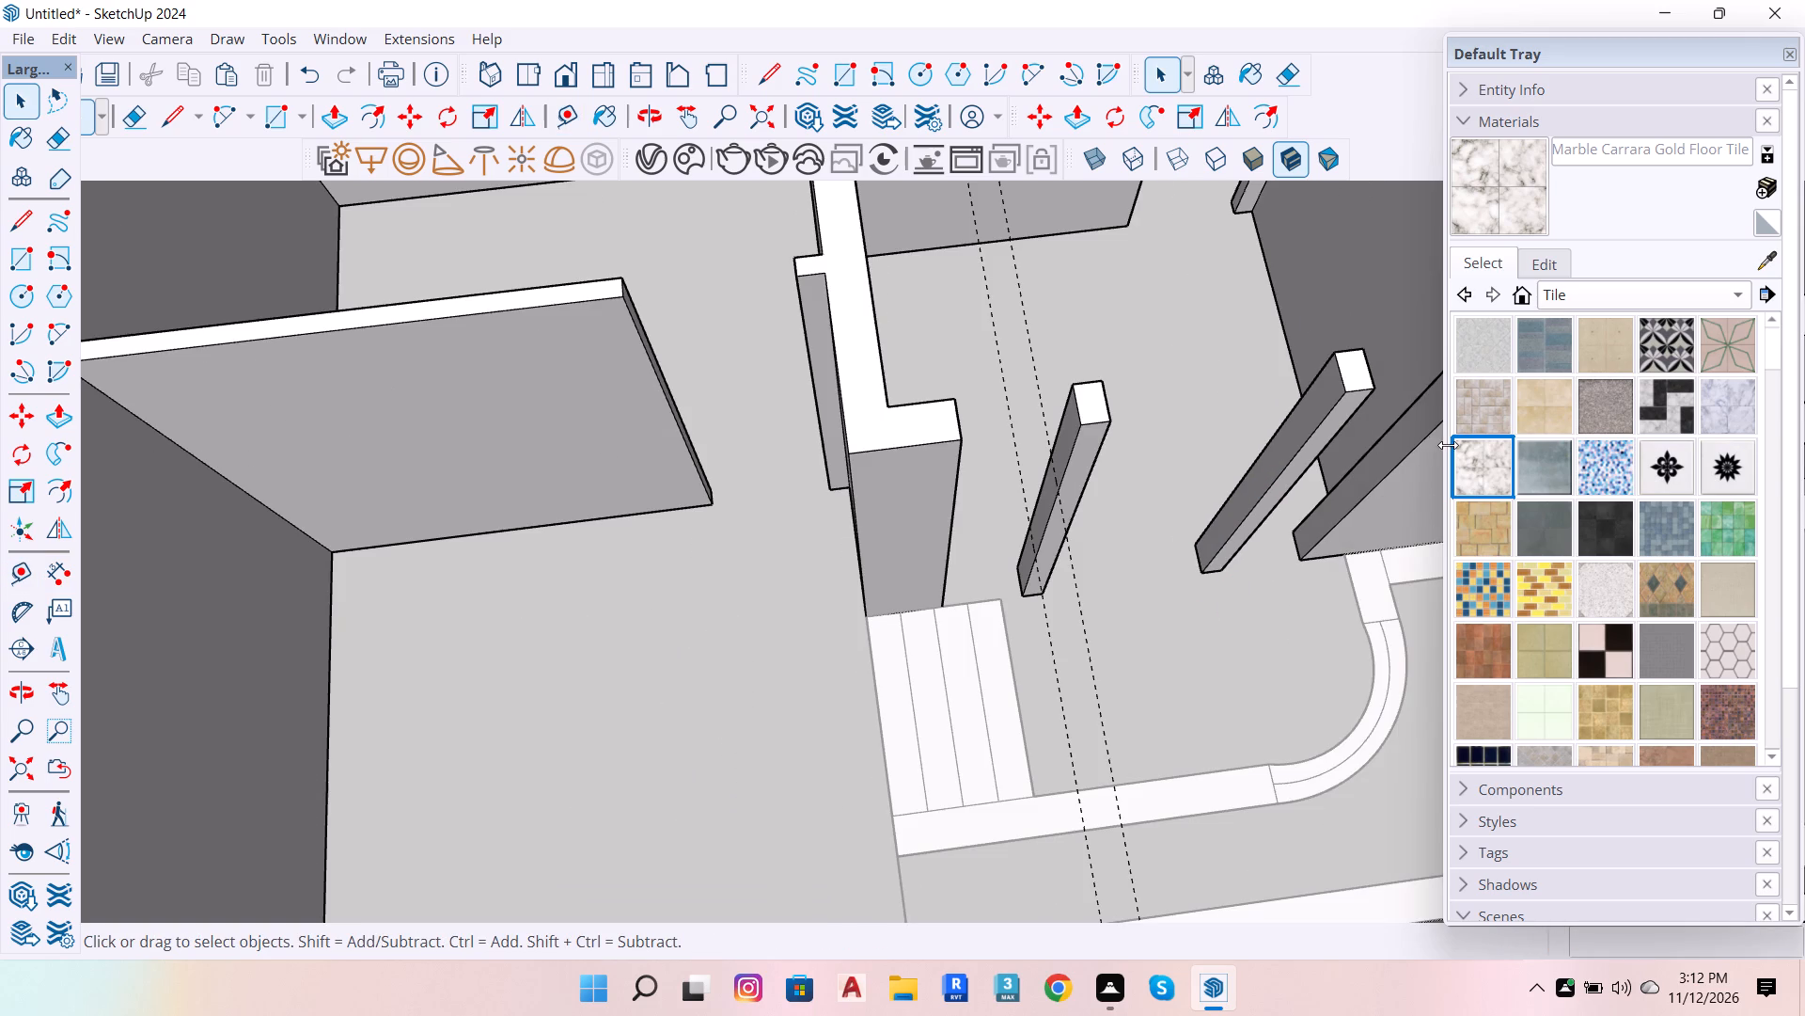
pyautogui.scroll(5, 1371, 513)
pyautogui.scroll(-6, 910, 638)
pyautogui.scroll(6, 1026, 591)
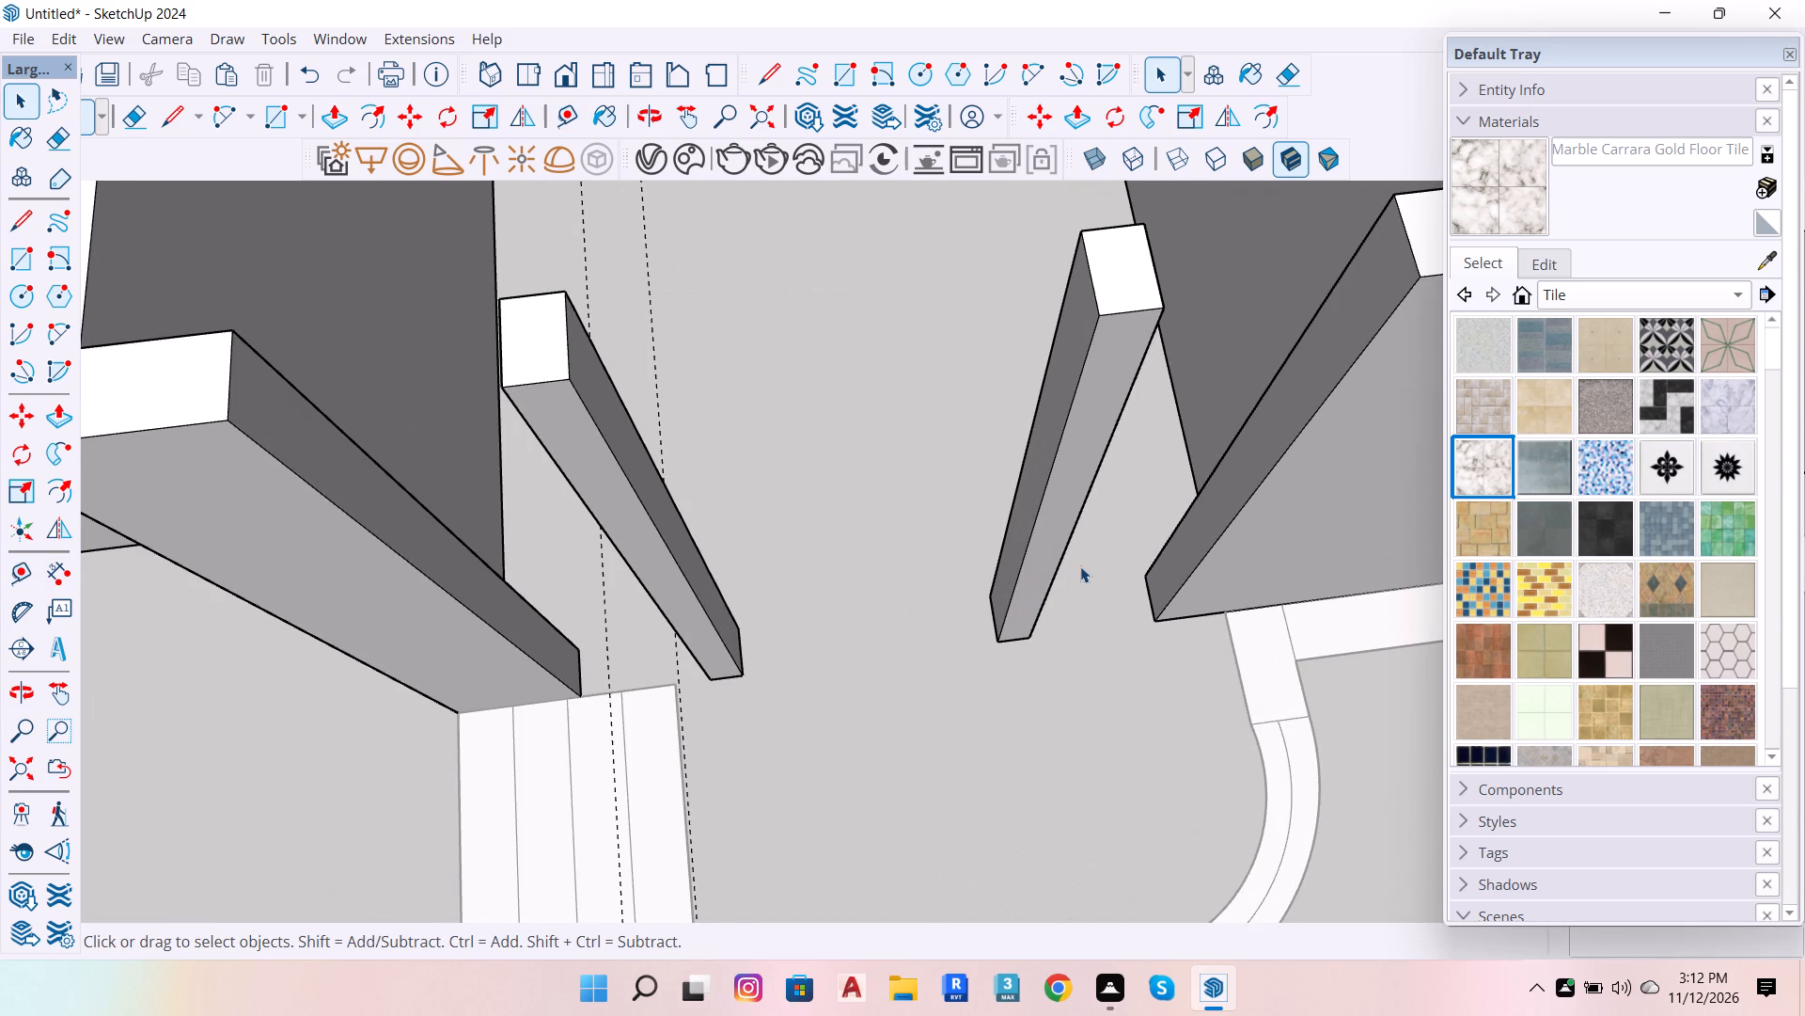
pyautogui.press('t')
pyautogui.click(1150, 601)
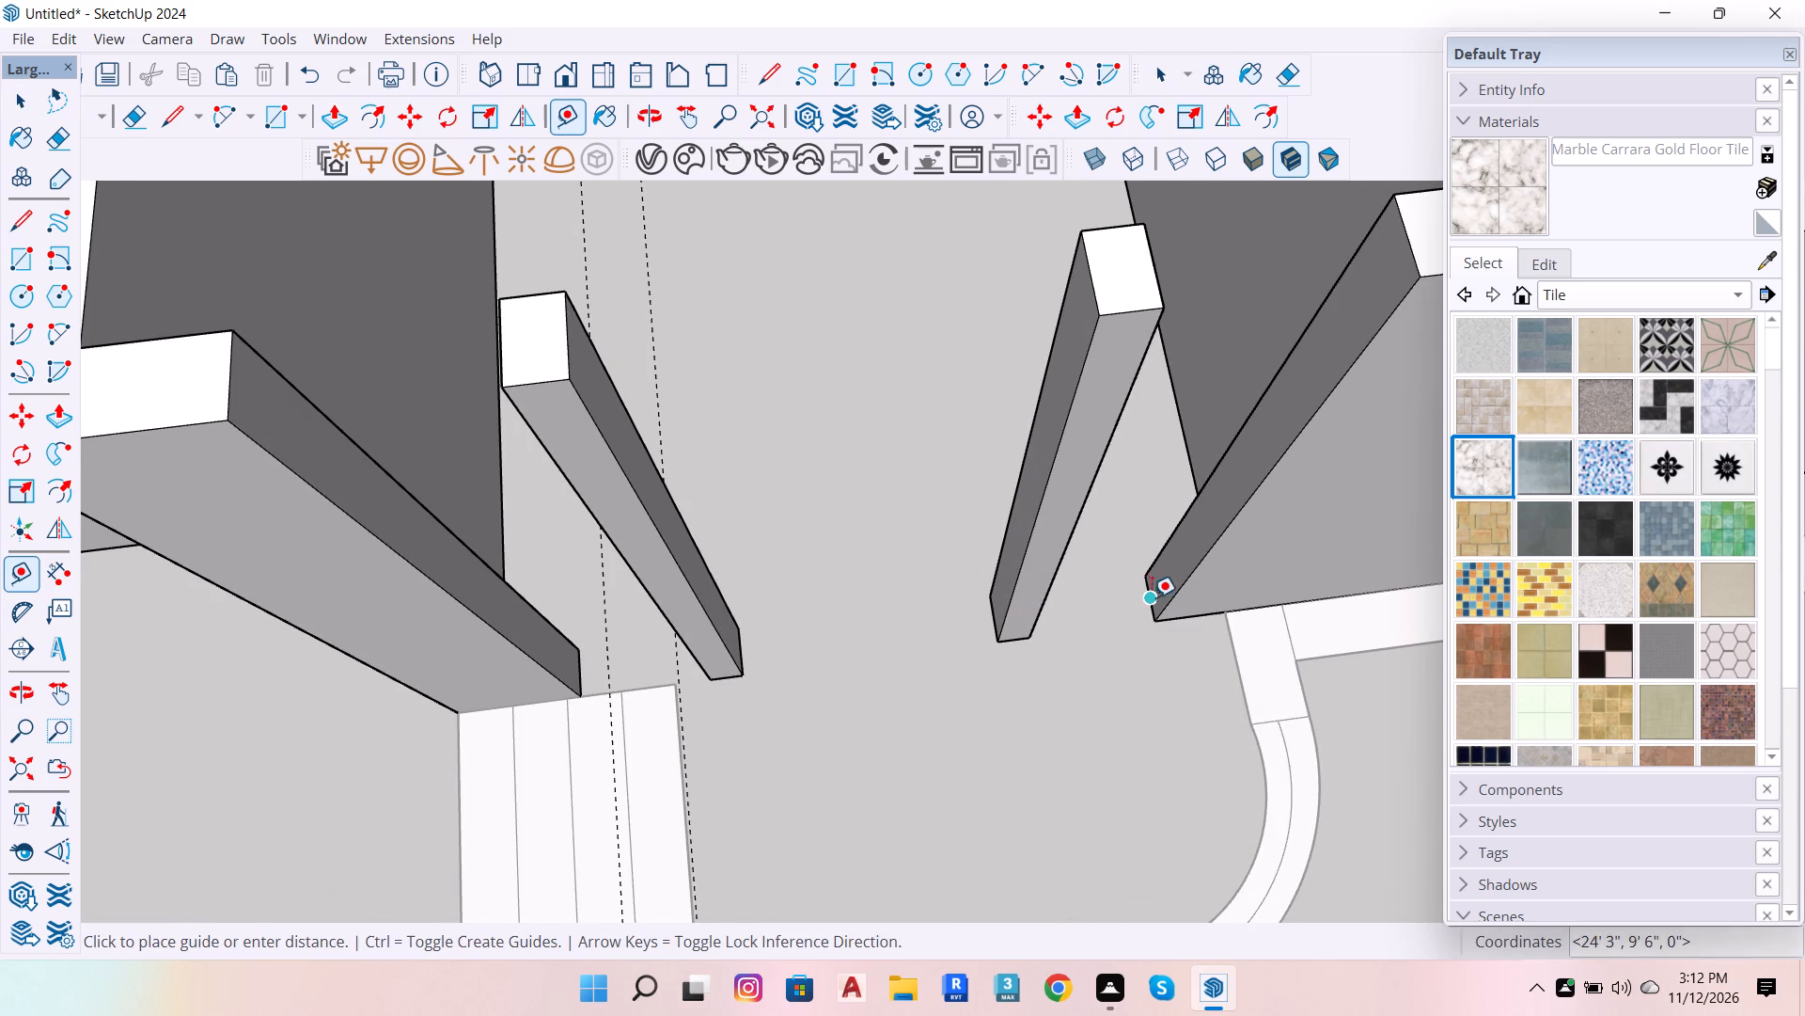
pyautogui.write("3'")
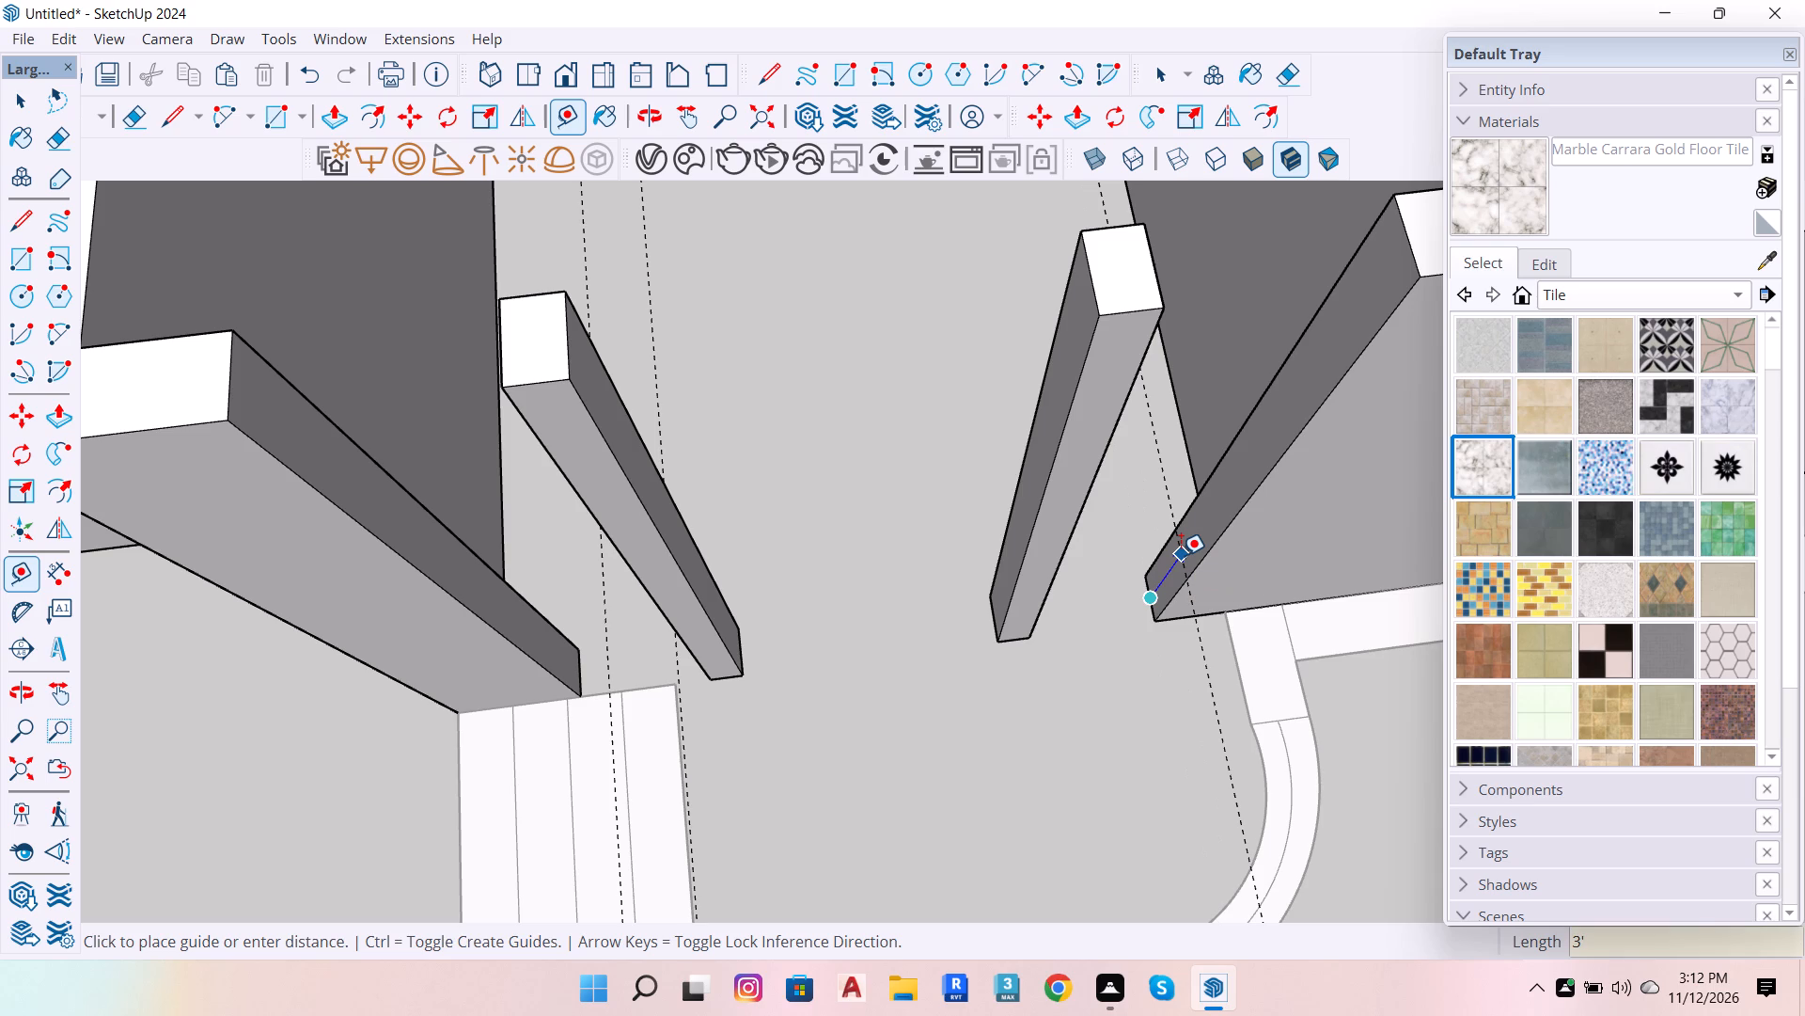
pyautogui.press('Return')
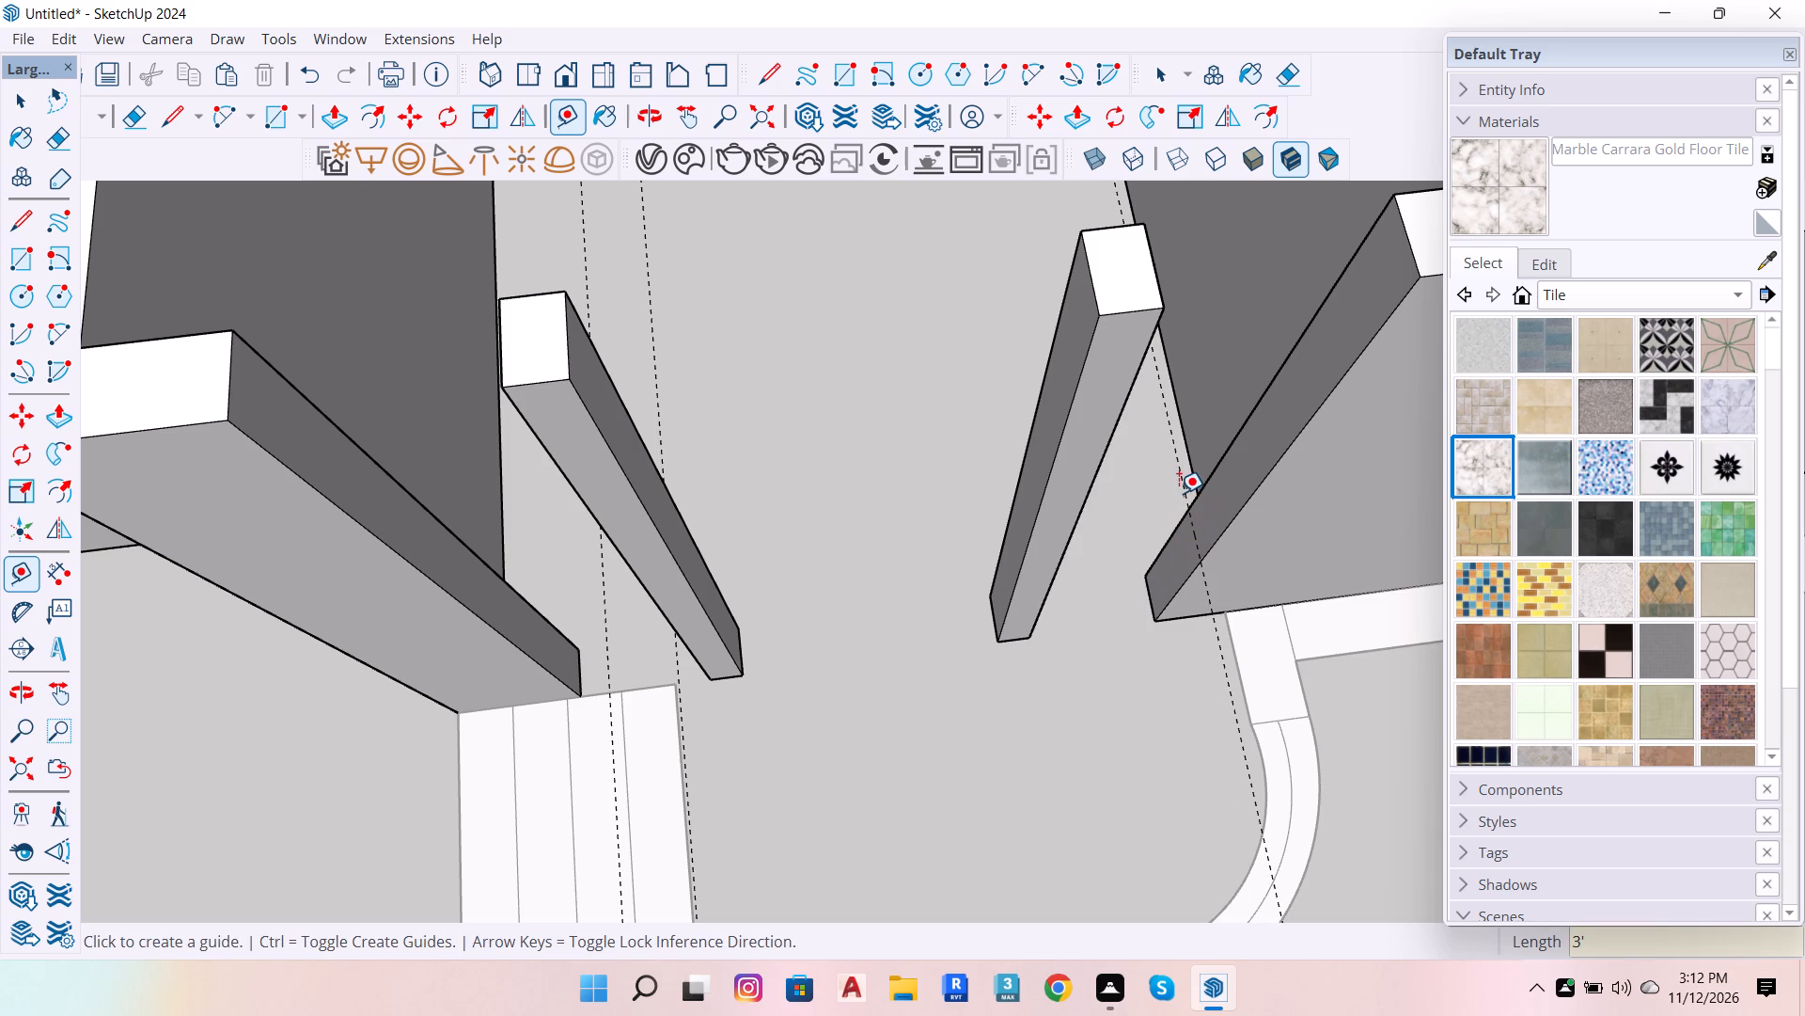
# Place a second guide 4' above the 3' guide on the same wall end.
pyautogui.click(1184, 489)
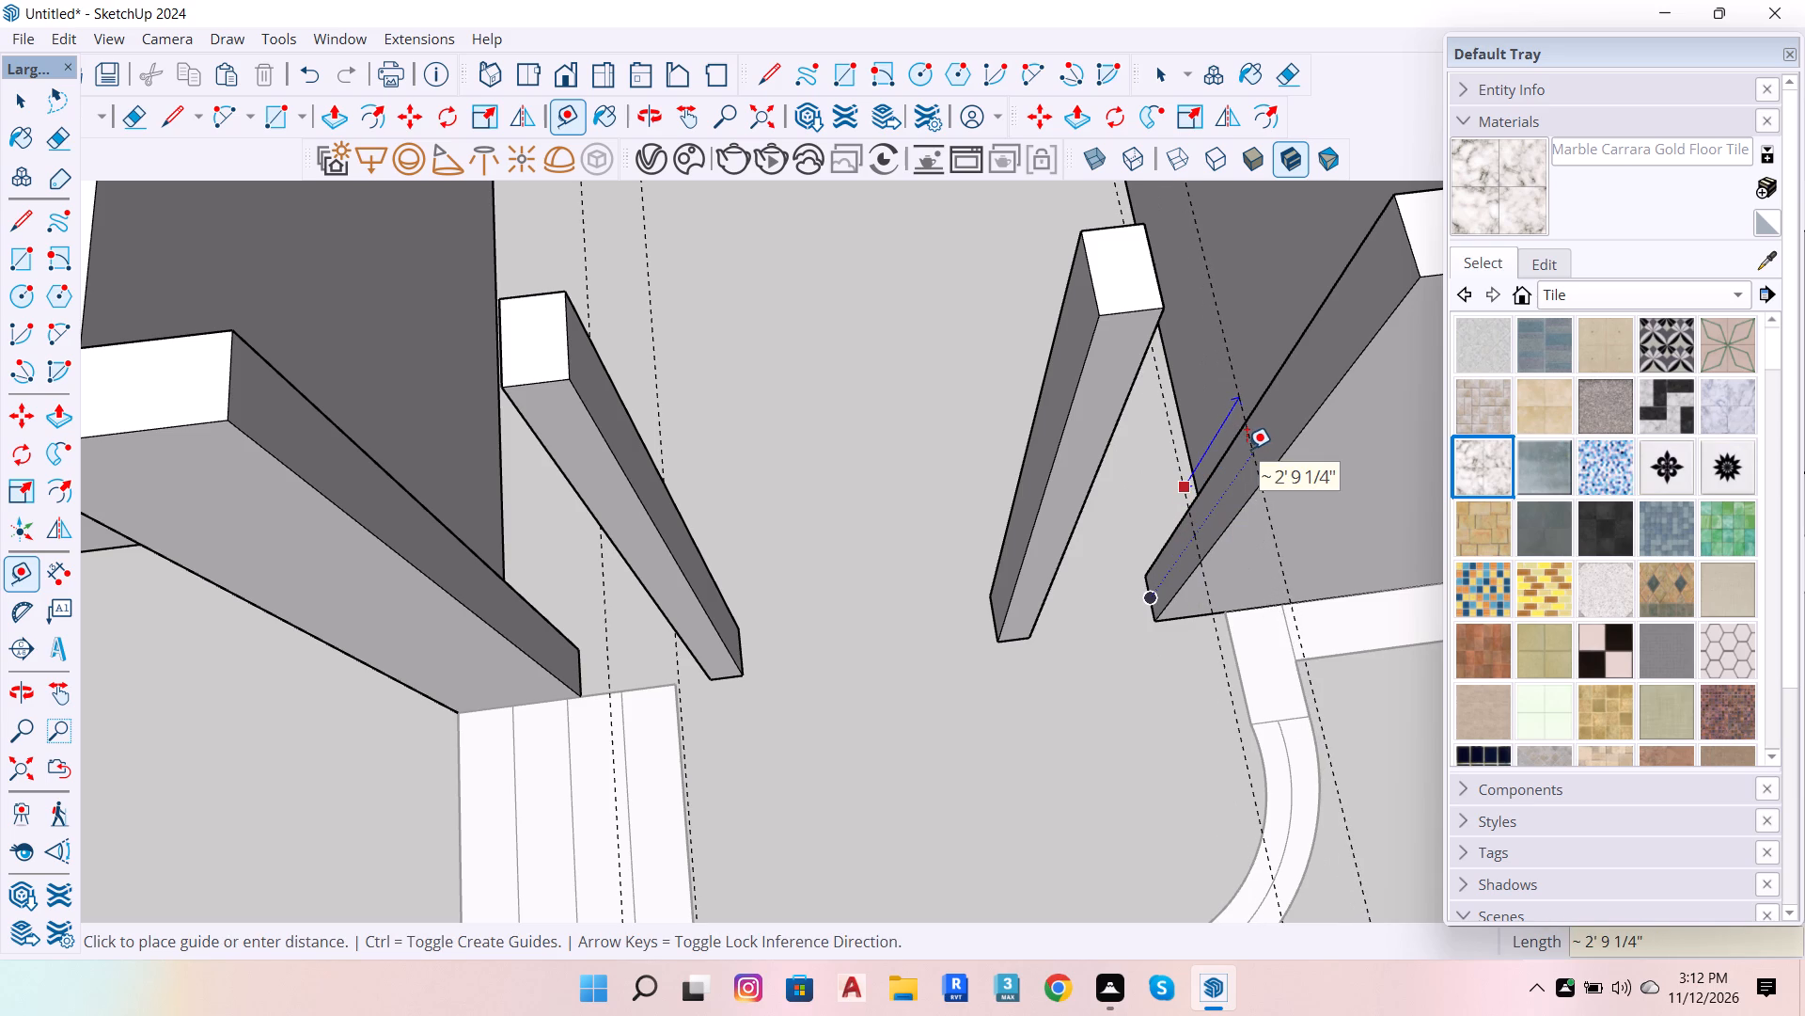
pyautogui.write("4'")
pyautogui.press('Return')
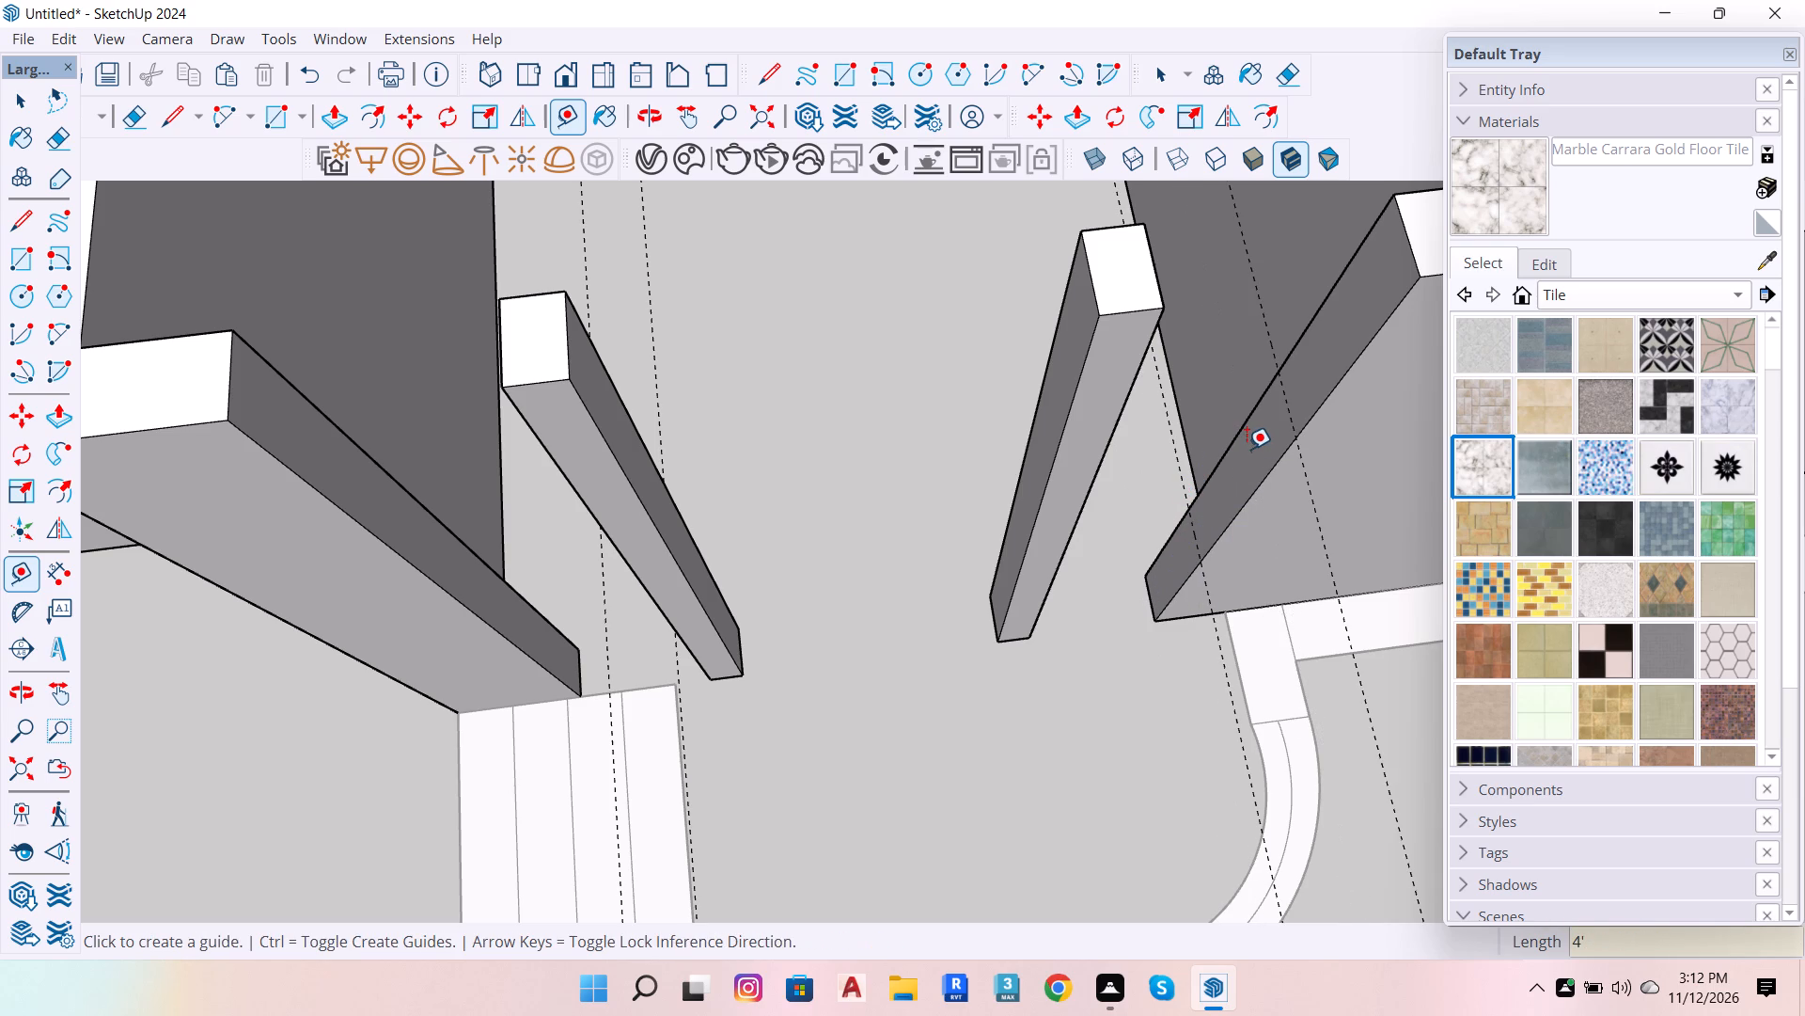
# Place a guide 3' above the floor on the facing end of the short side-wall stub, across the opening.
pyautogui.scroll(-11, 1257, 389)
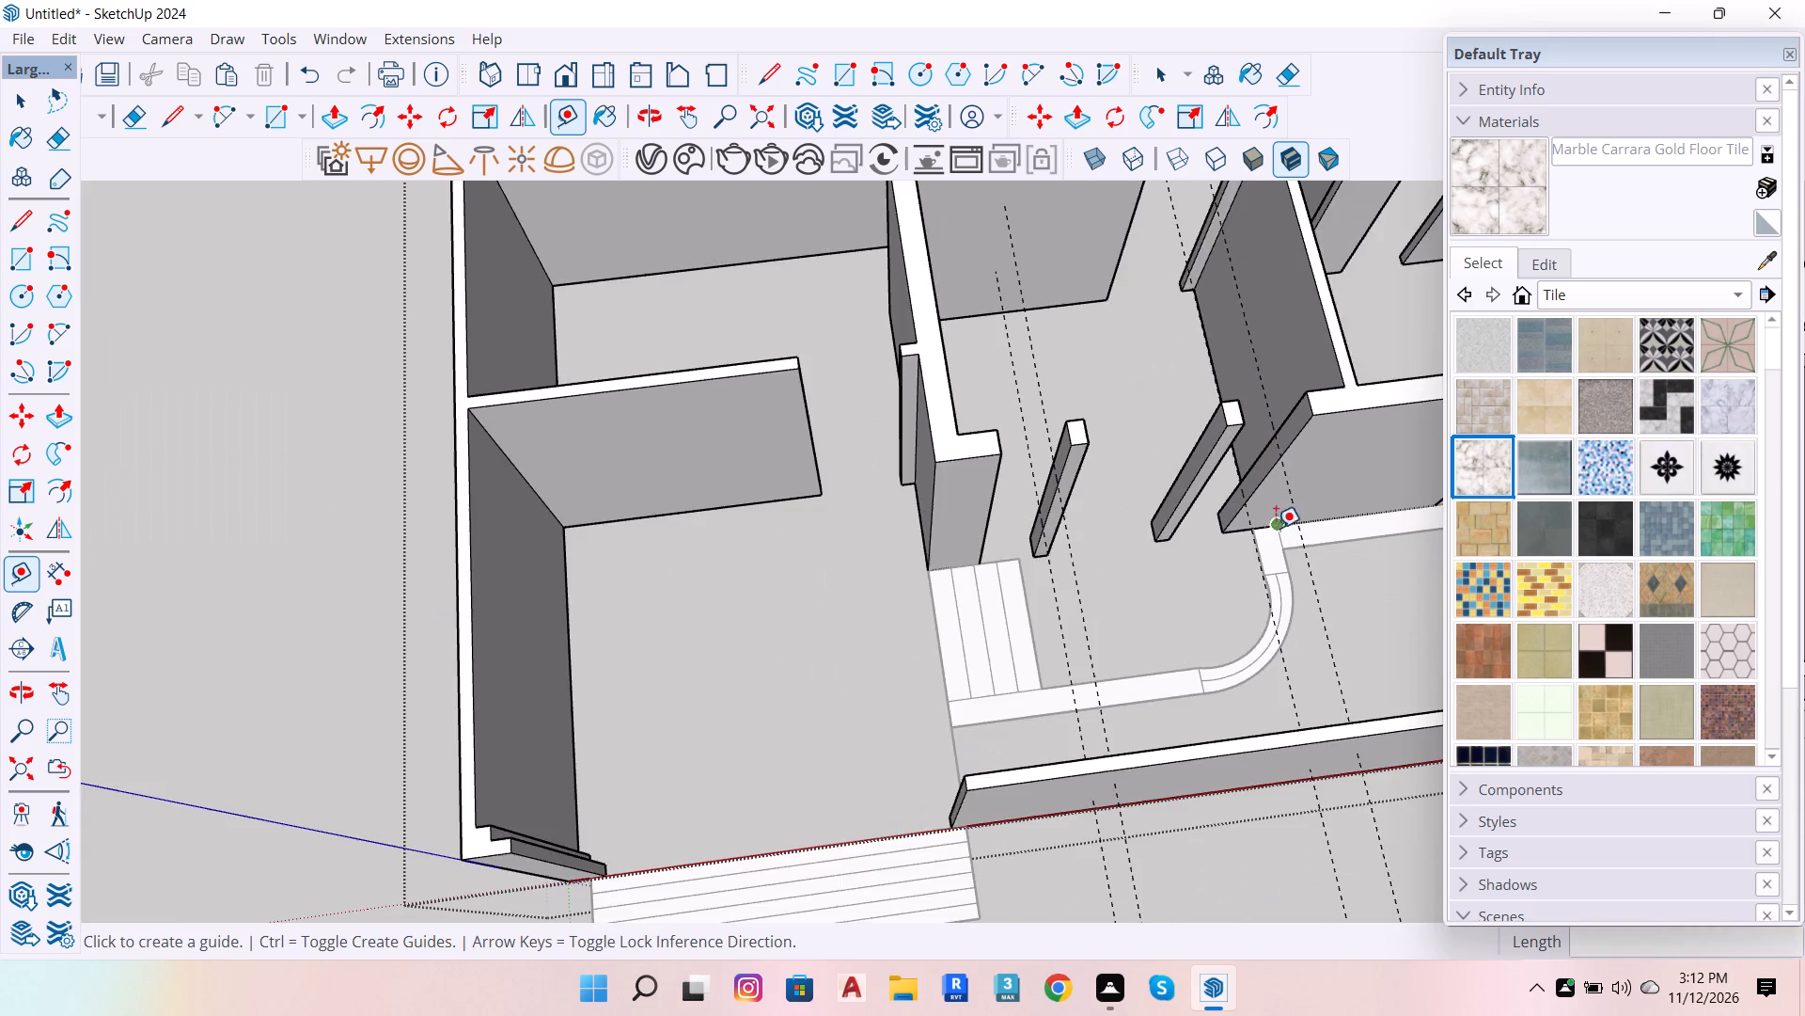
pyautogui.scroll(4, 1248, 526)
pyautogui.scroll(-14, 983, 566)
pyautogui.scroll(10, 1250, 469)
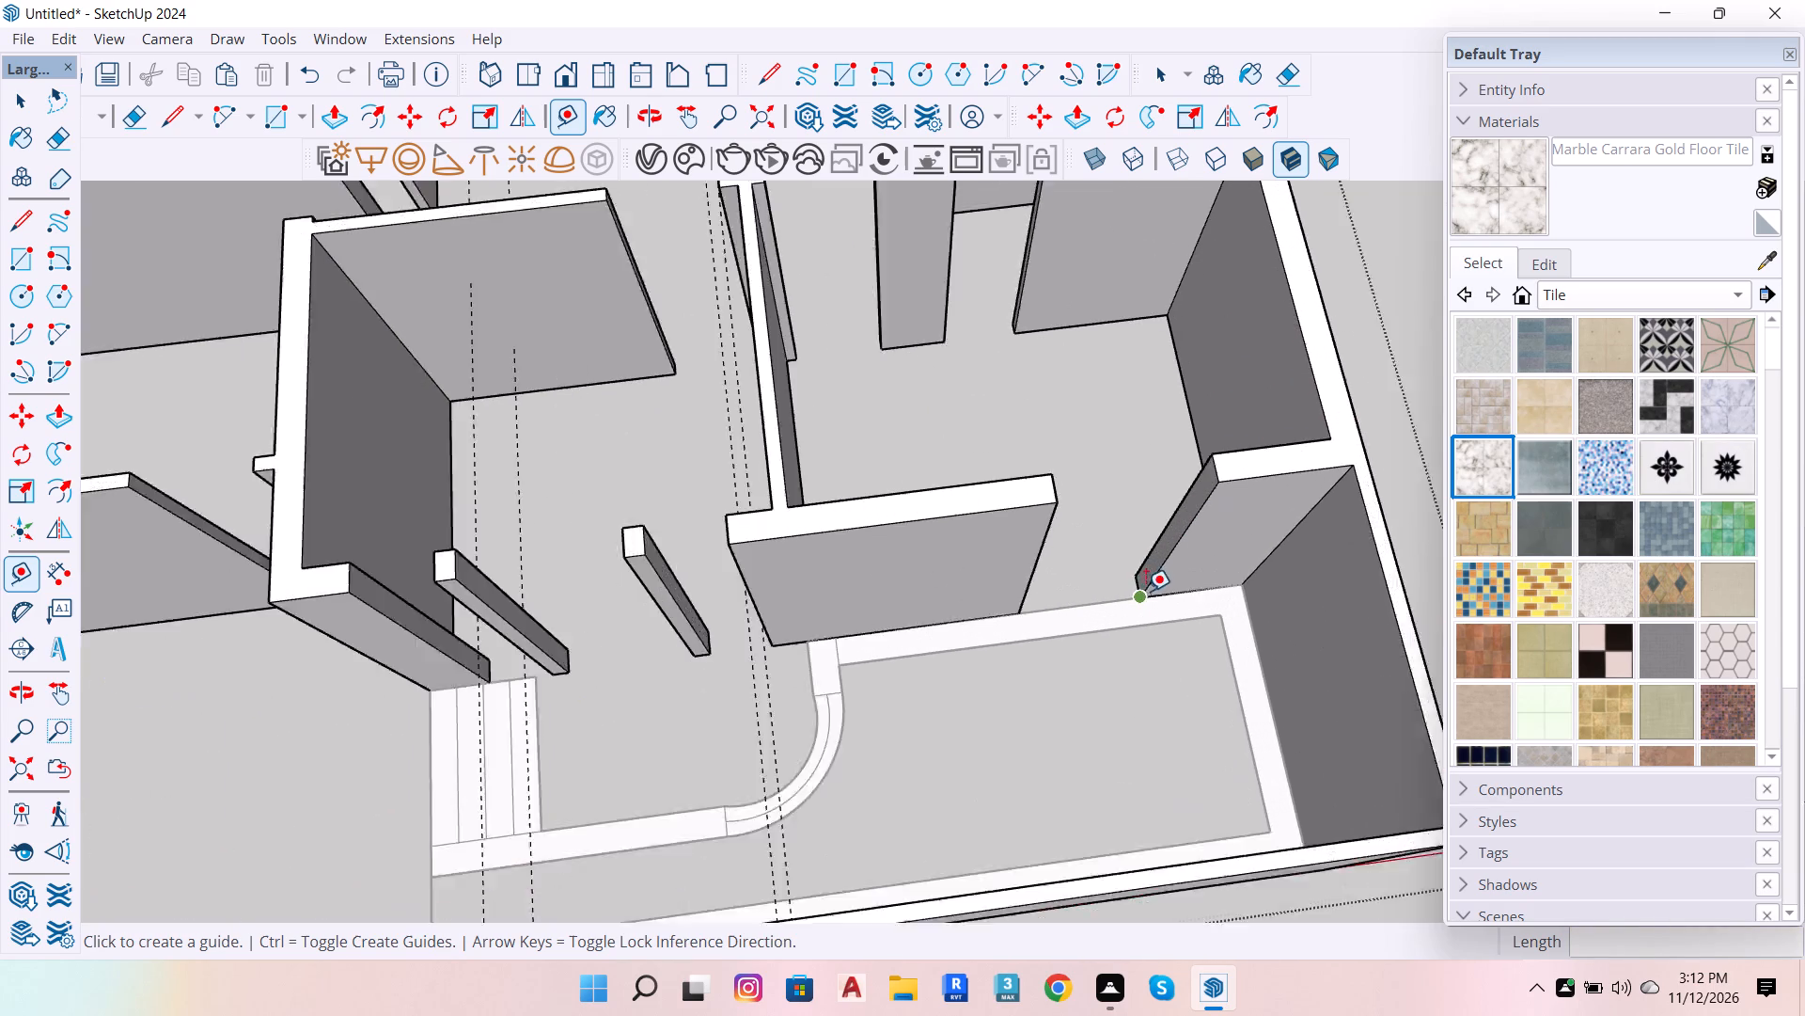
pyautogui.scroll(8, 1146, 591)
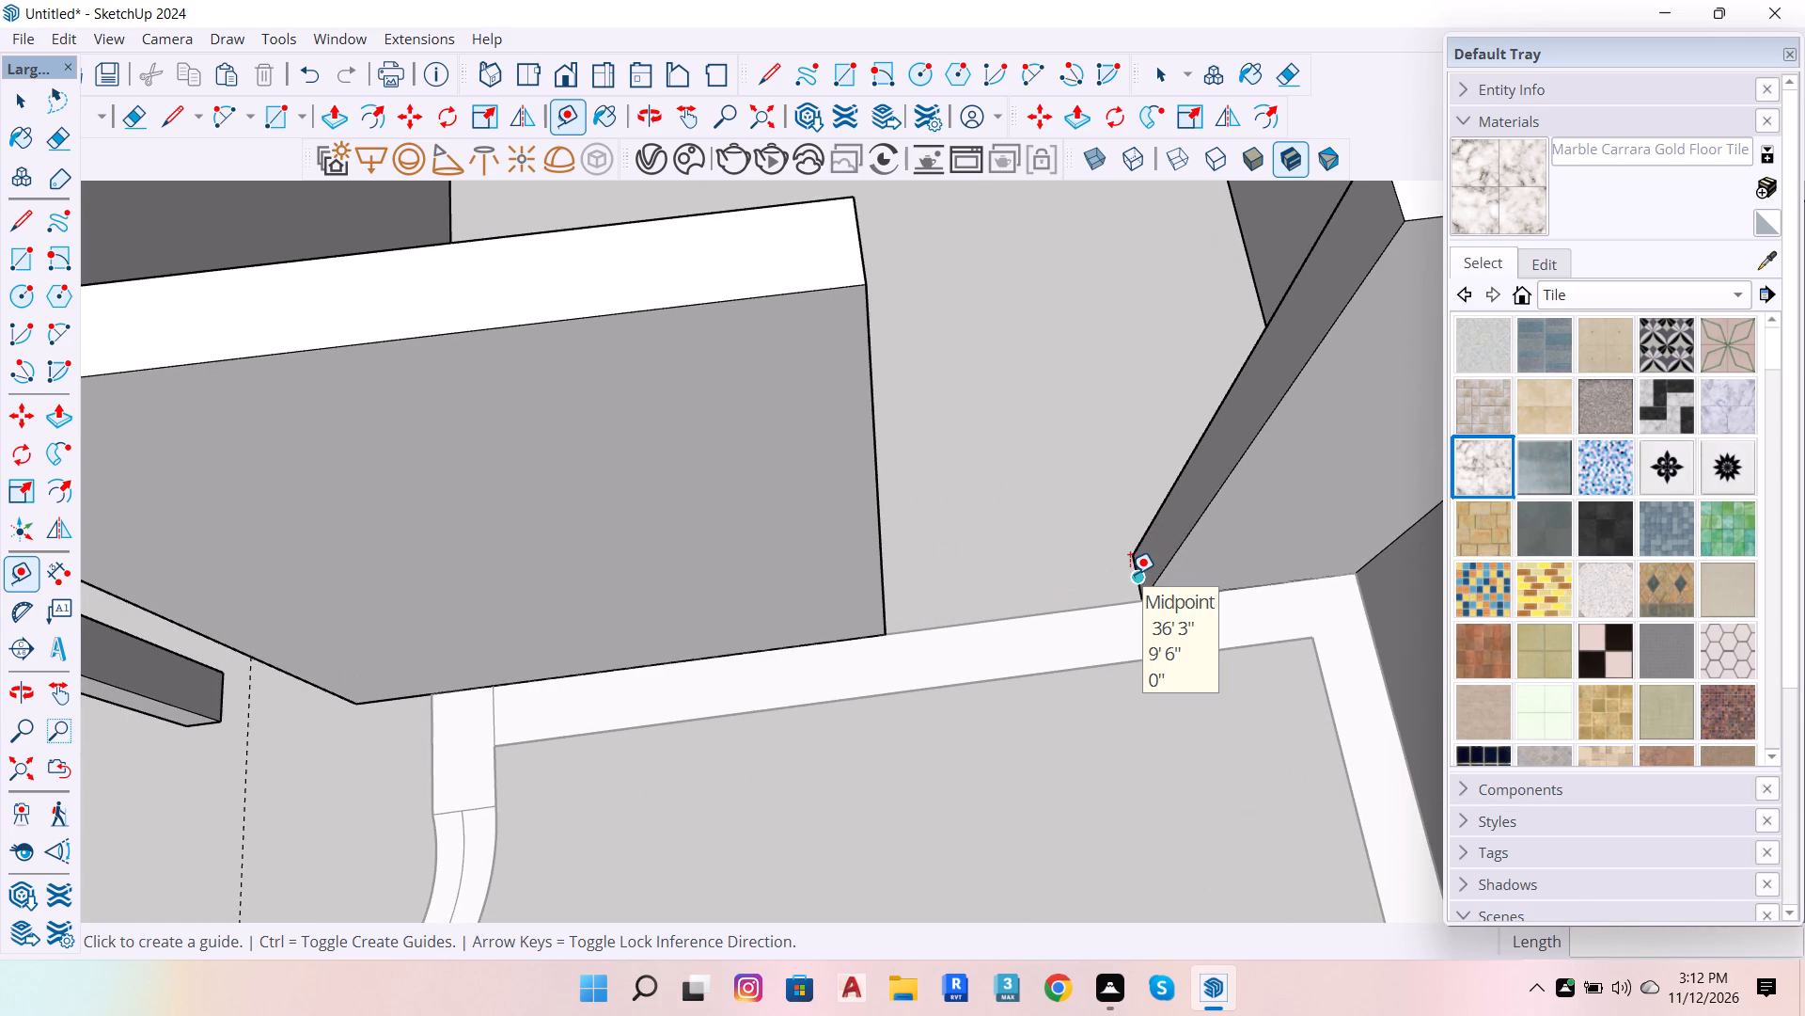
pyautogui.scroll(9, 1131, 570)
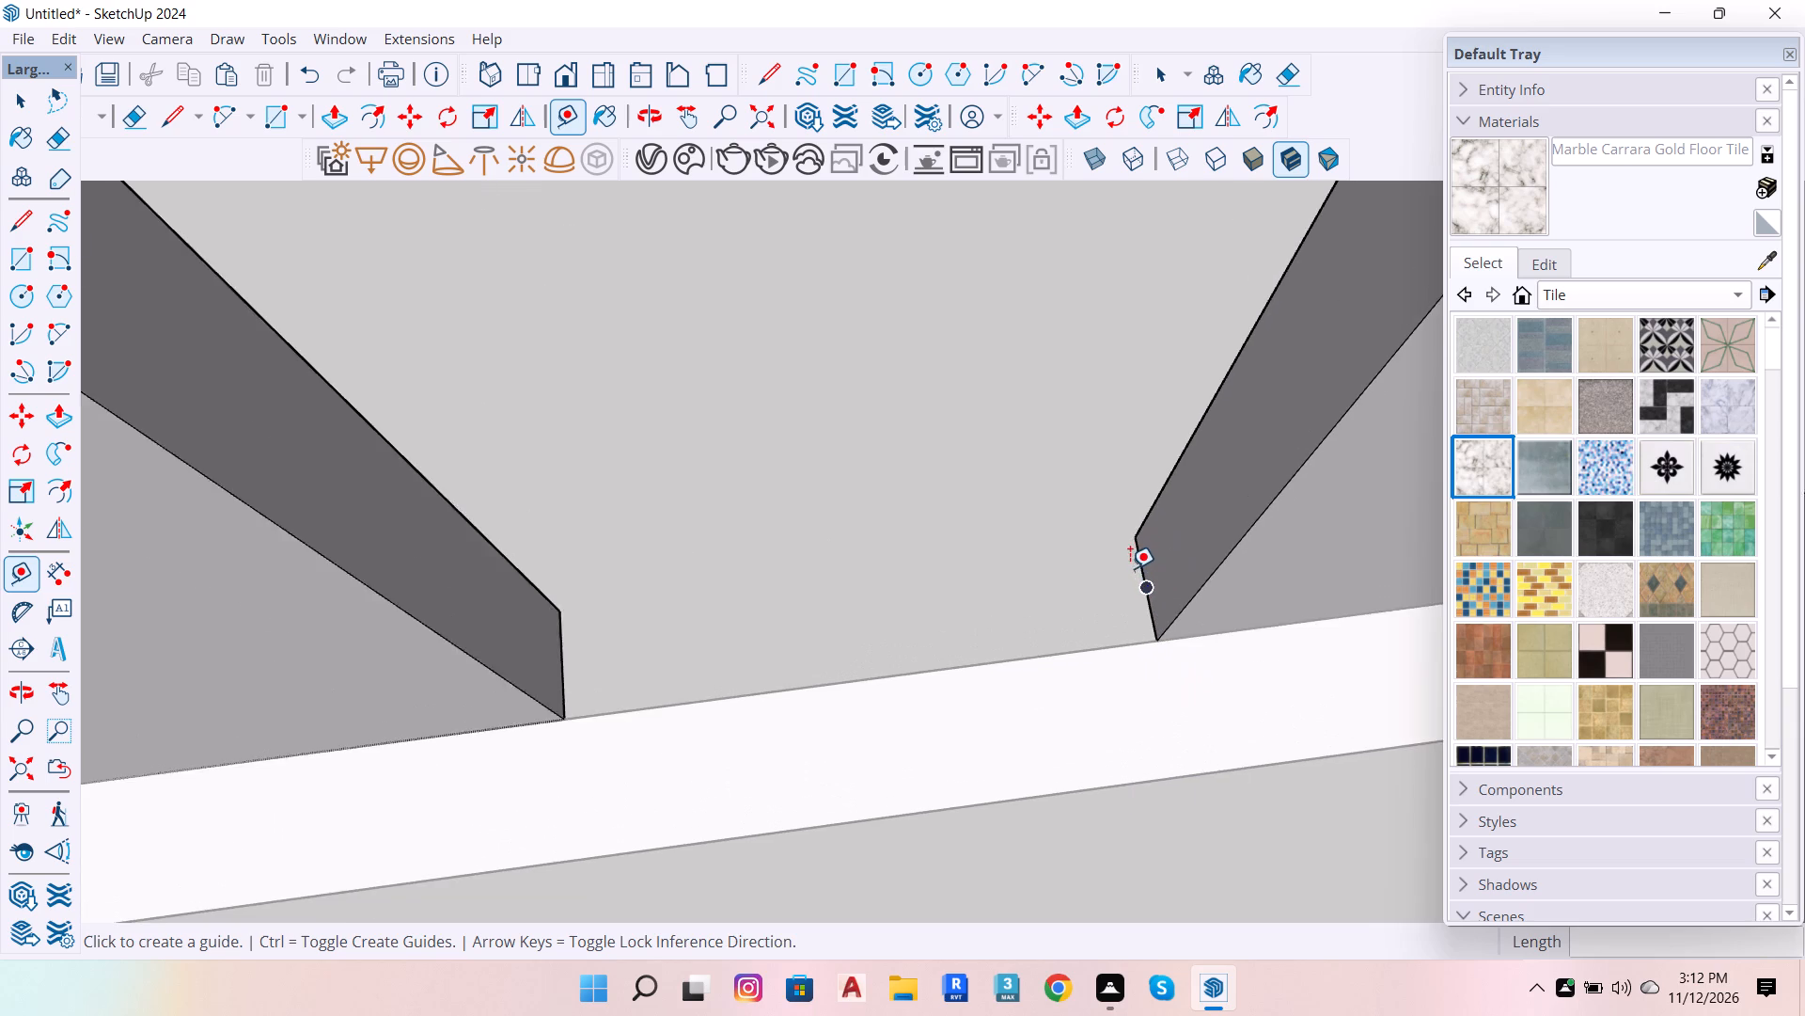
pyautogui.click(1137, 557)
pyautogui.scroll(-7, 1122, 567)
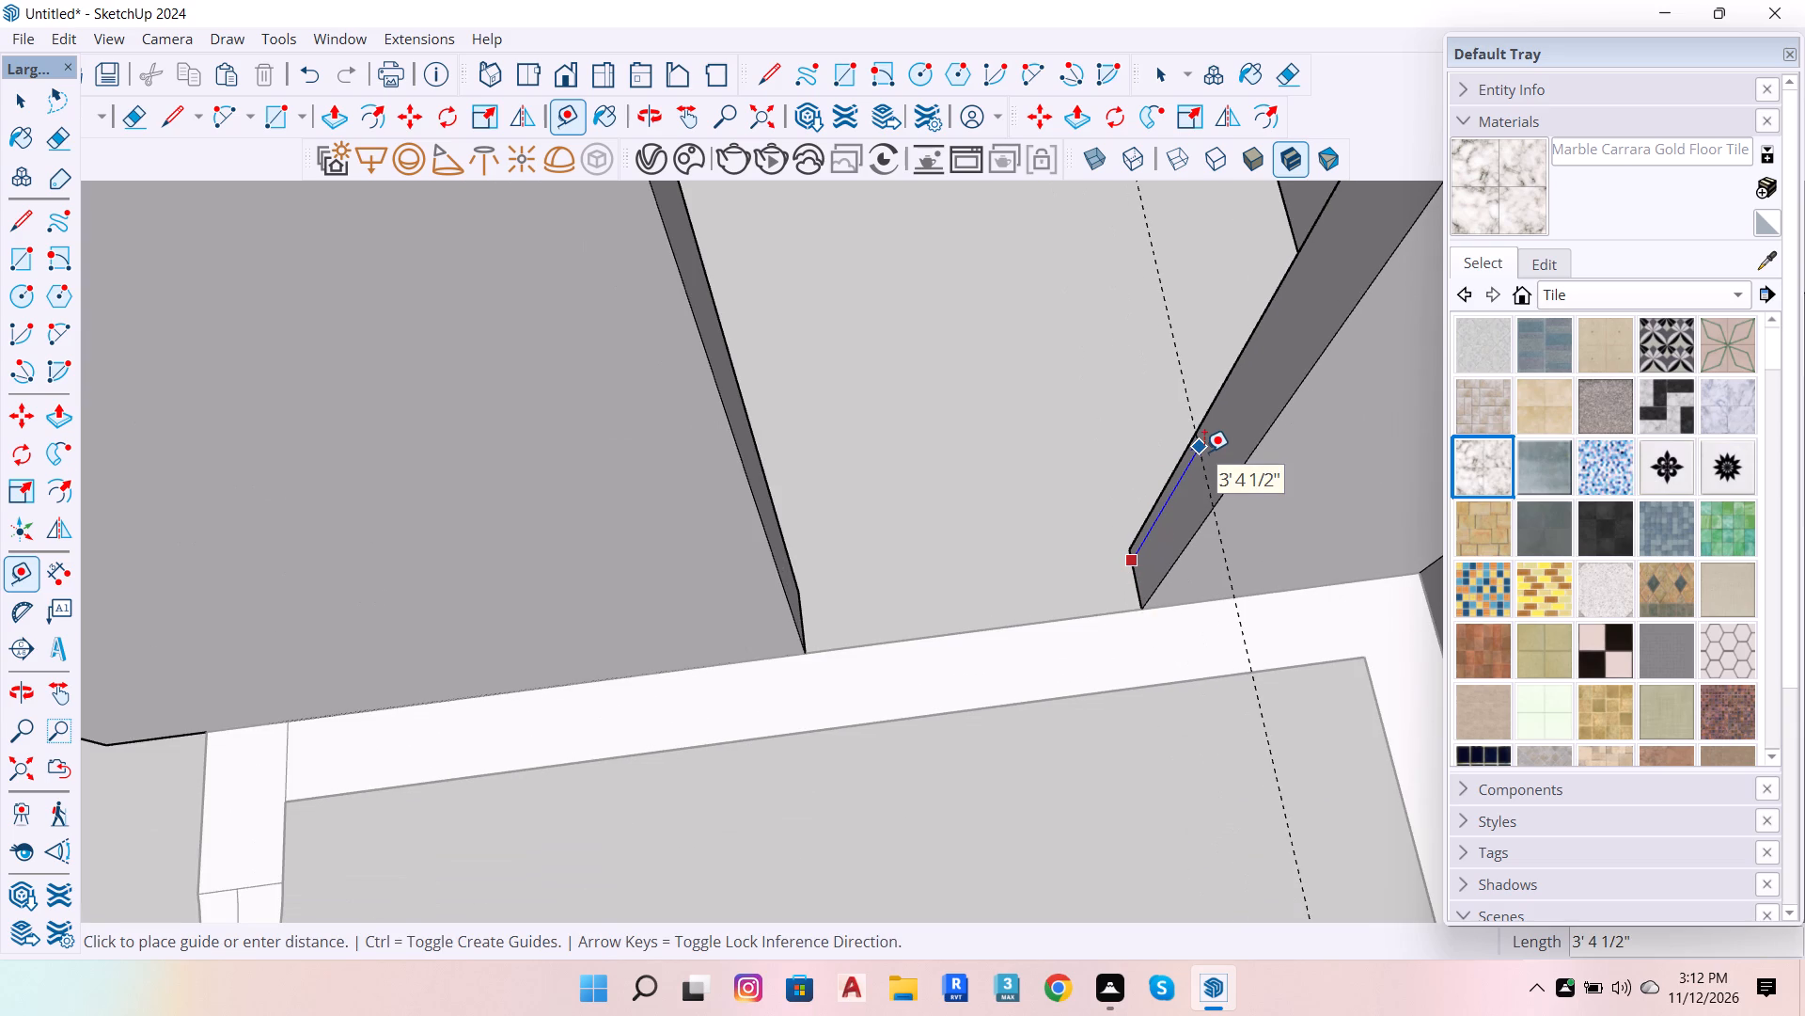
pyautogui.write("3'")
pyautogui.press('Return')
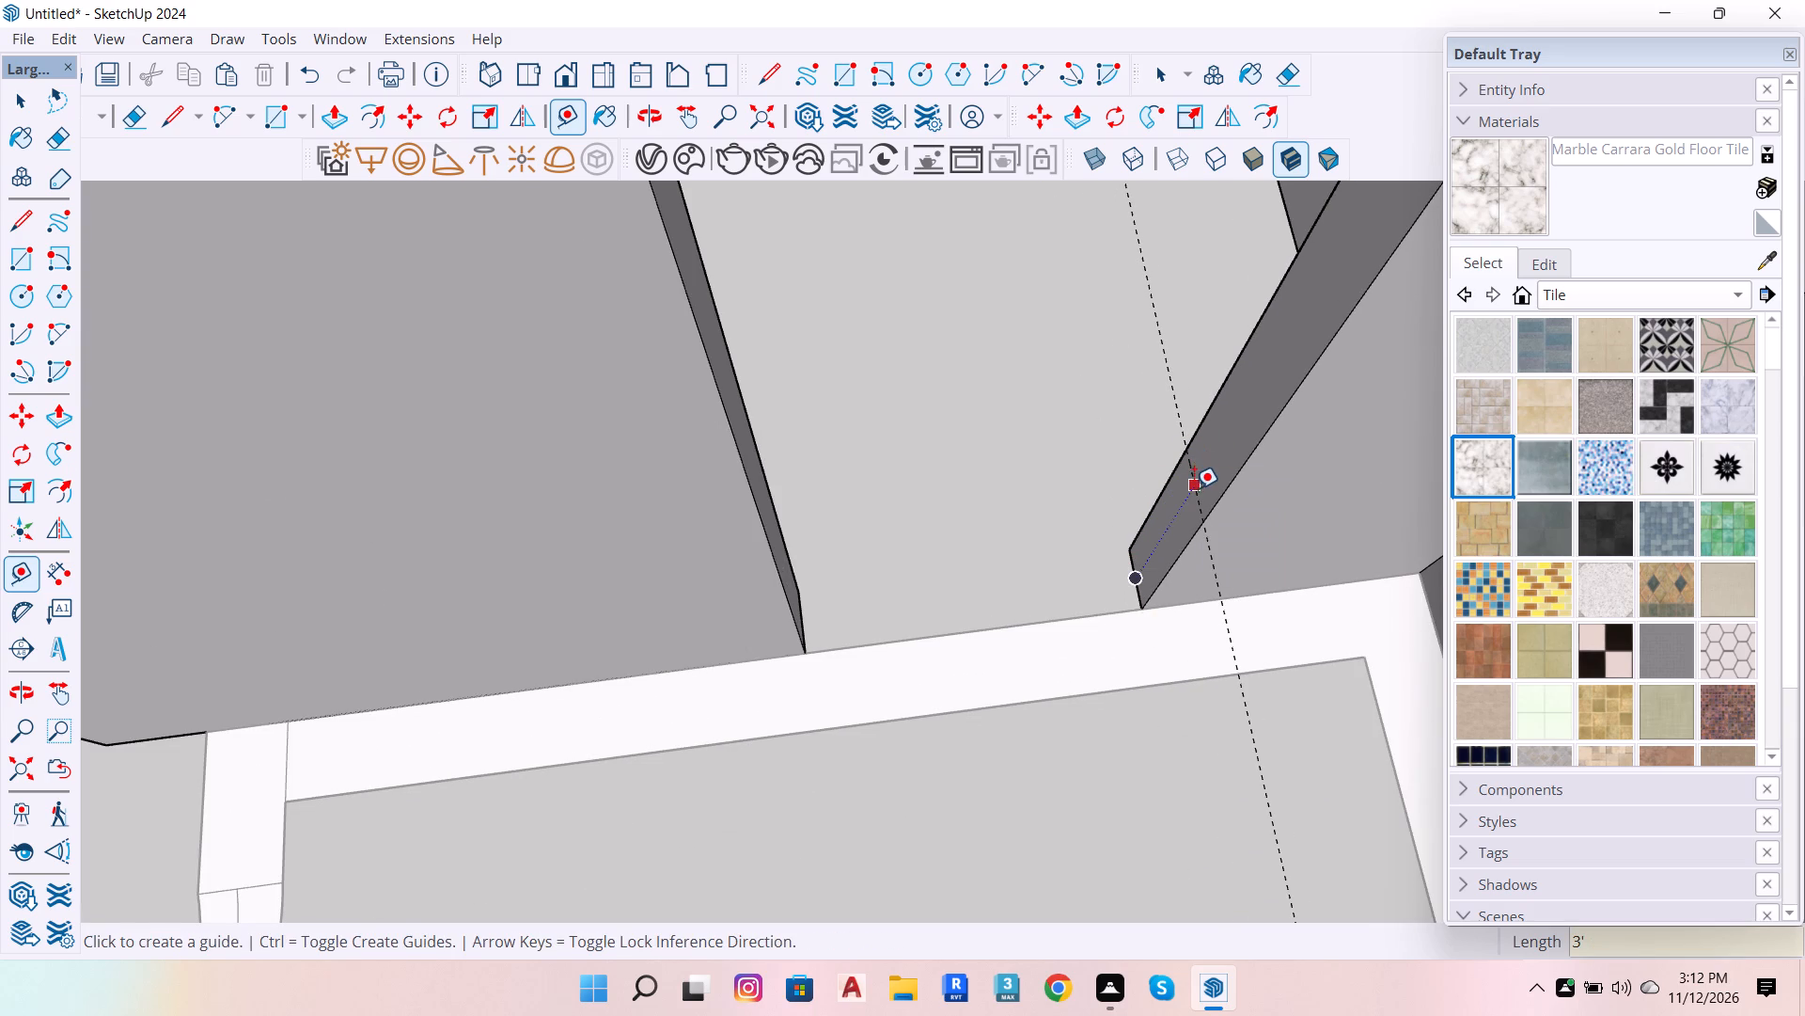
# Place a second guide 4' above the 3' guide on the short side-wall stub.
pyautogui.click(1194, 488)
pyautogui.press('space')
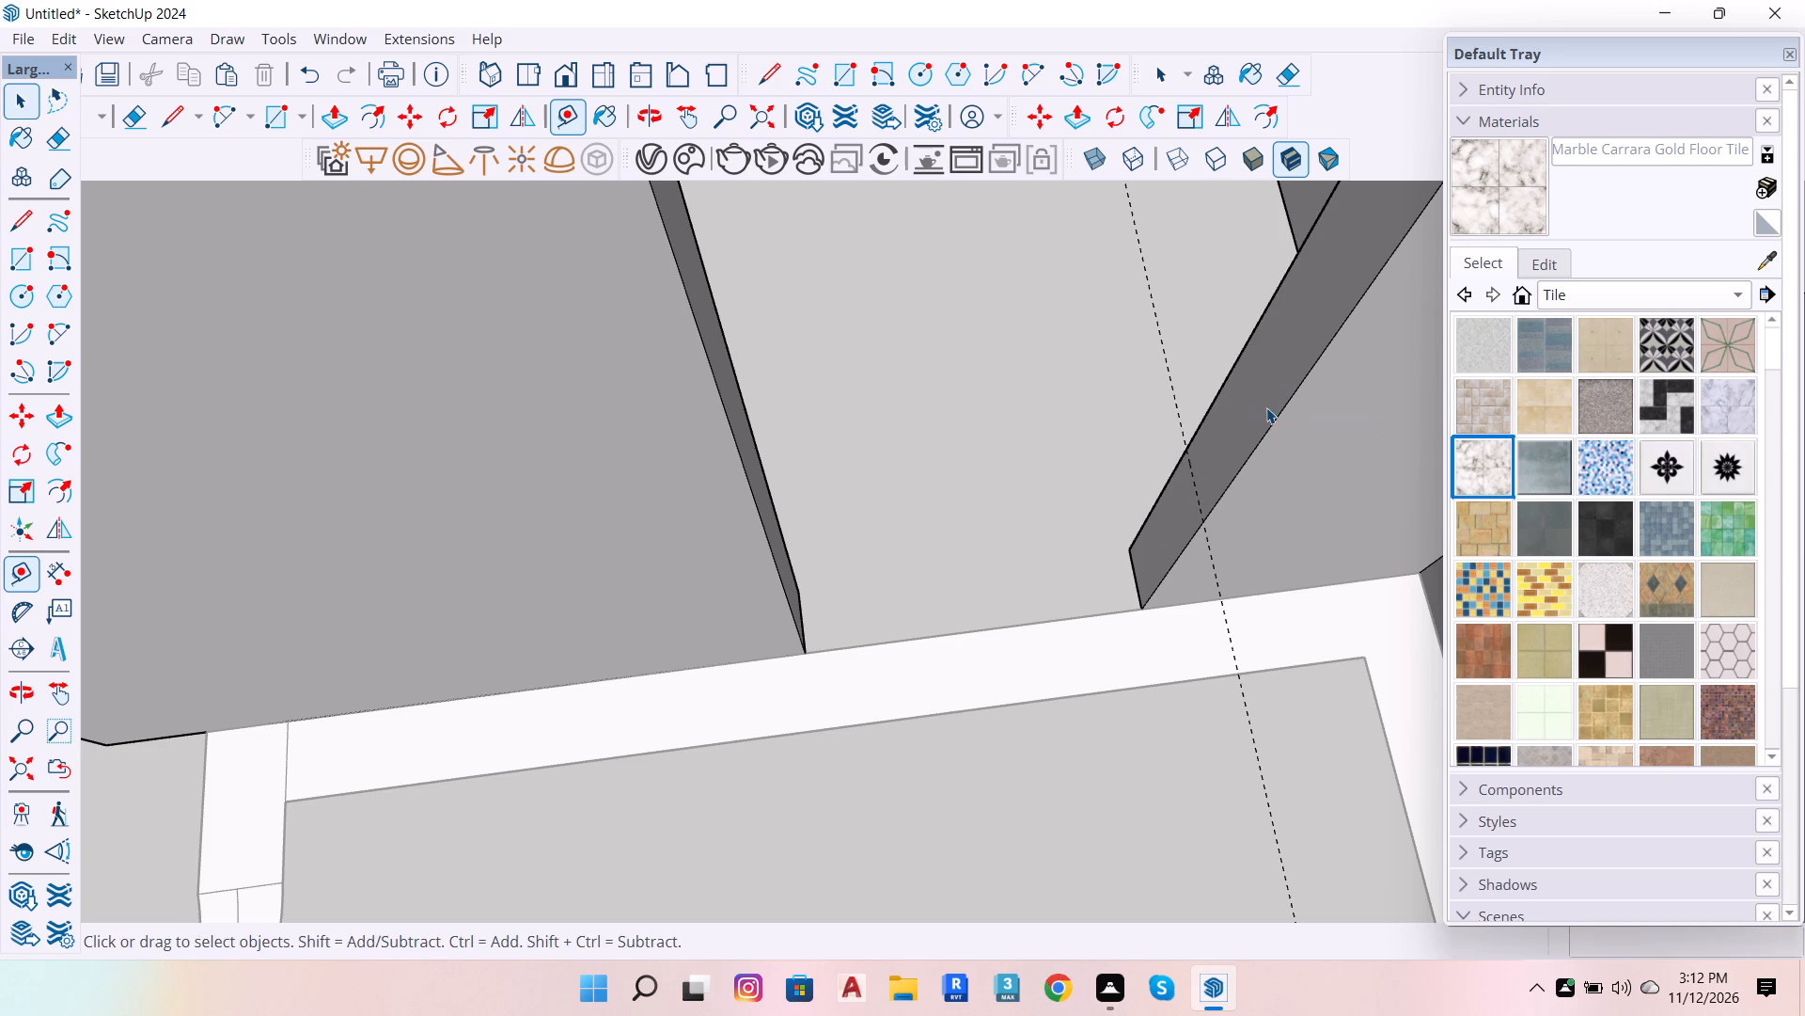
pyautogui.press('t')
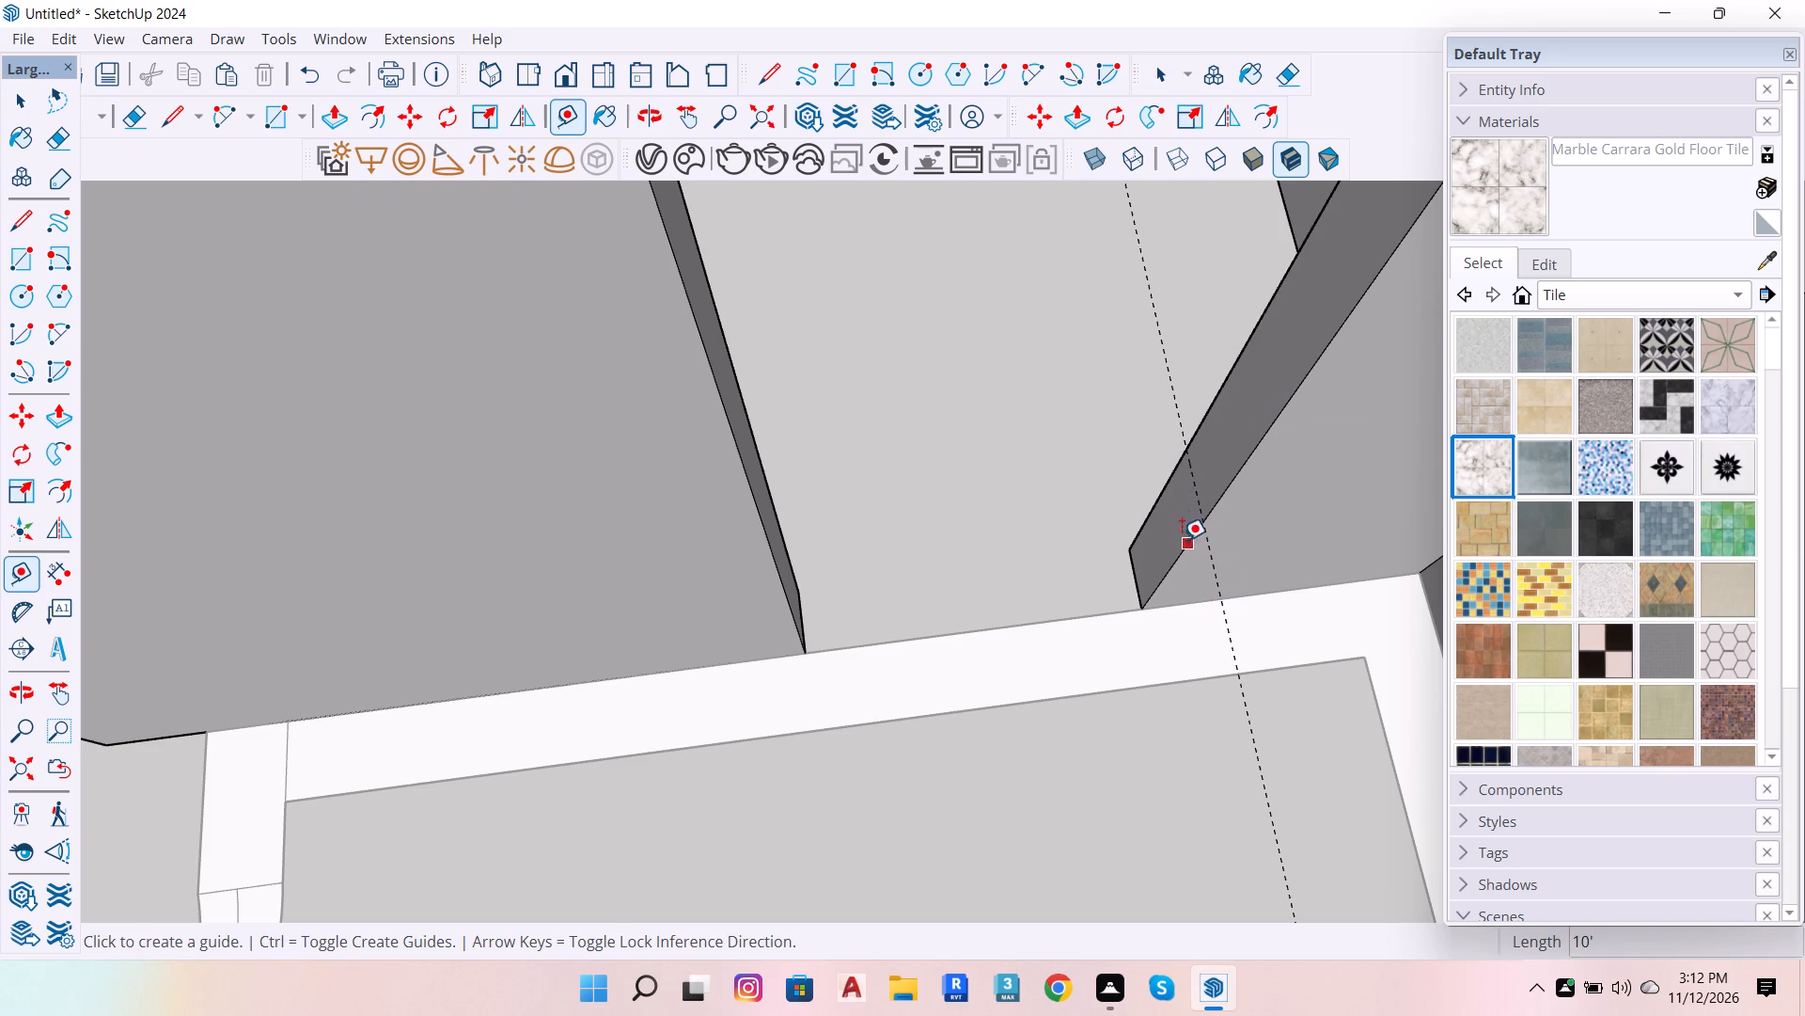
pyautogui.click(1196, 501)
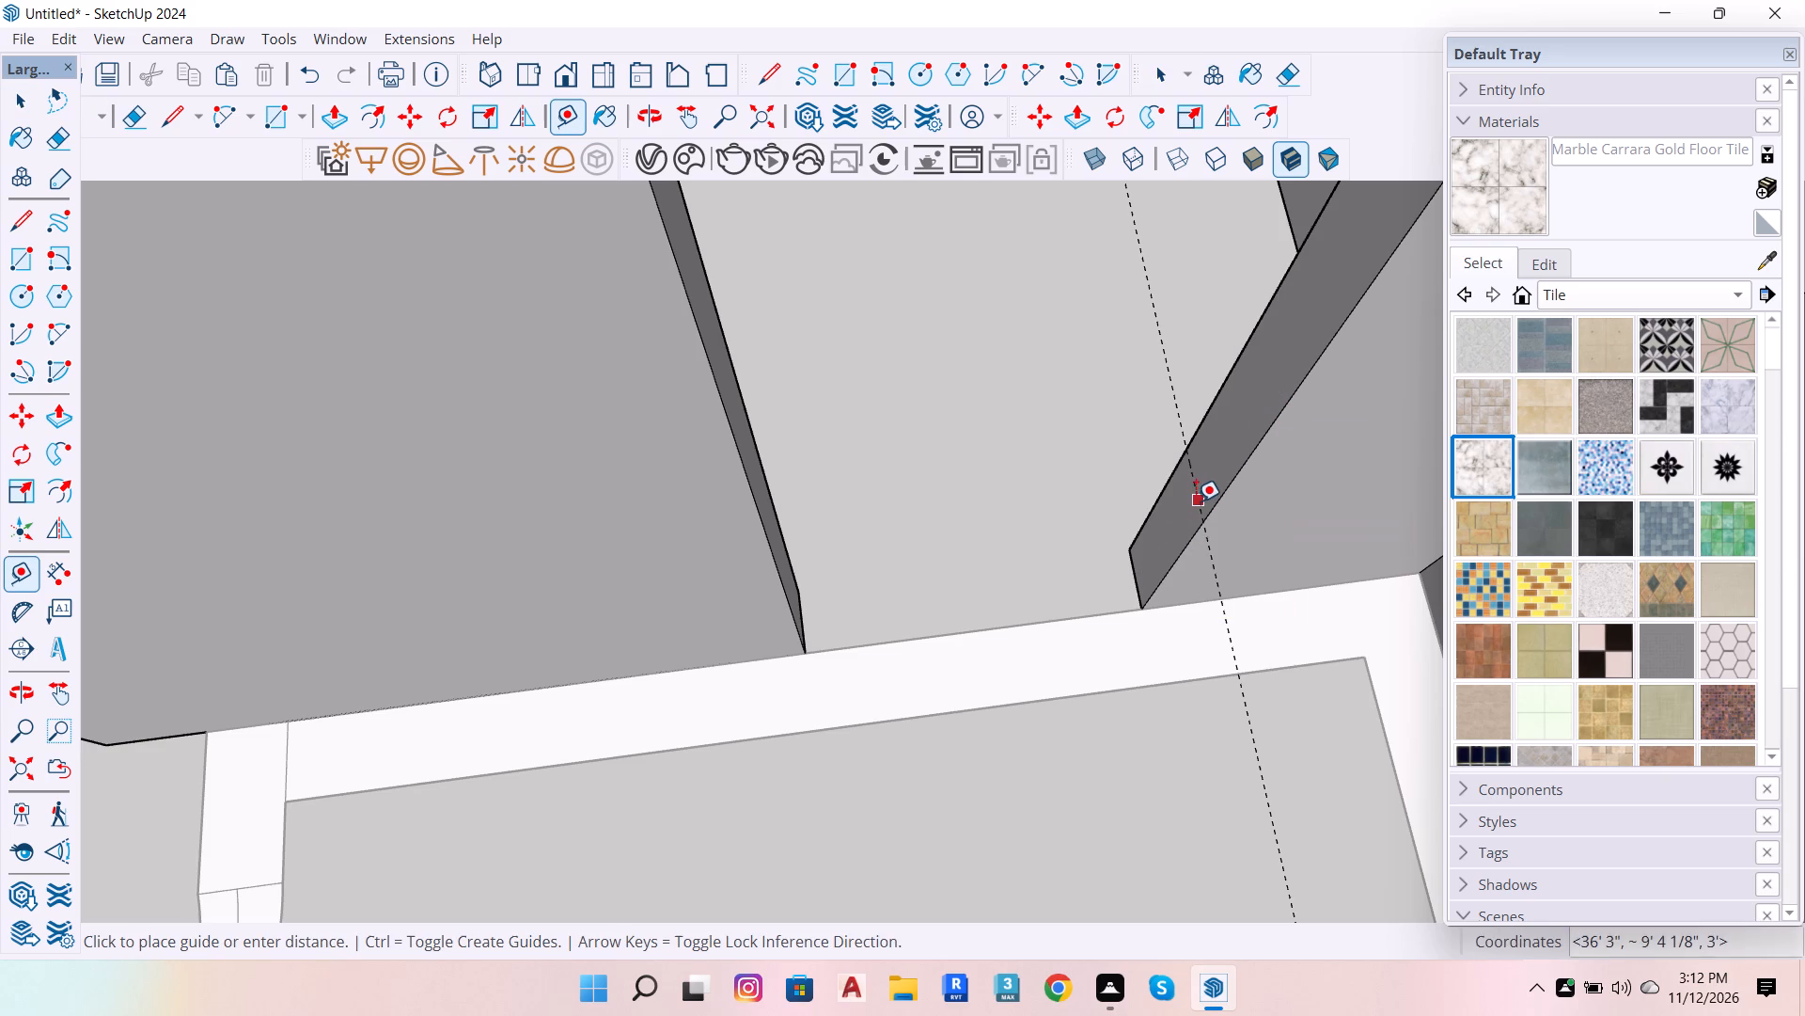
pyautogui.write("4'")
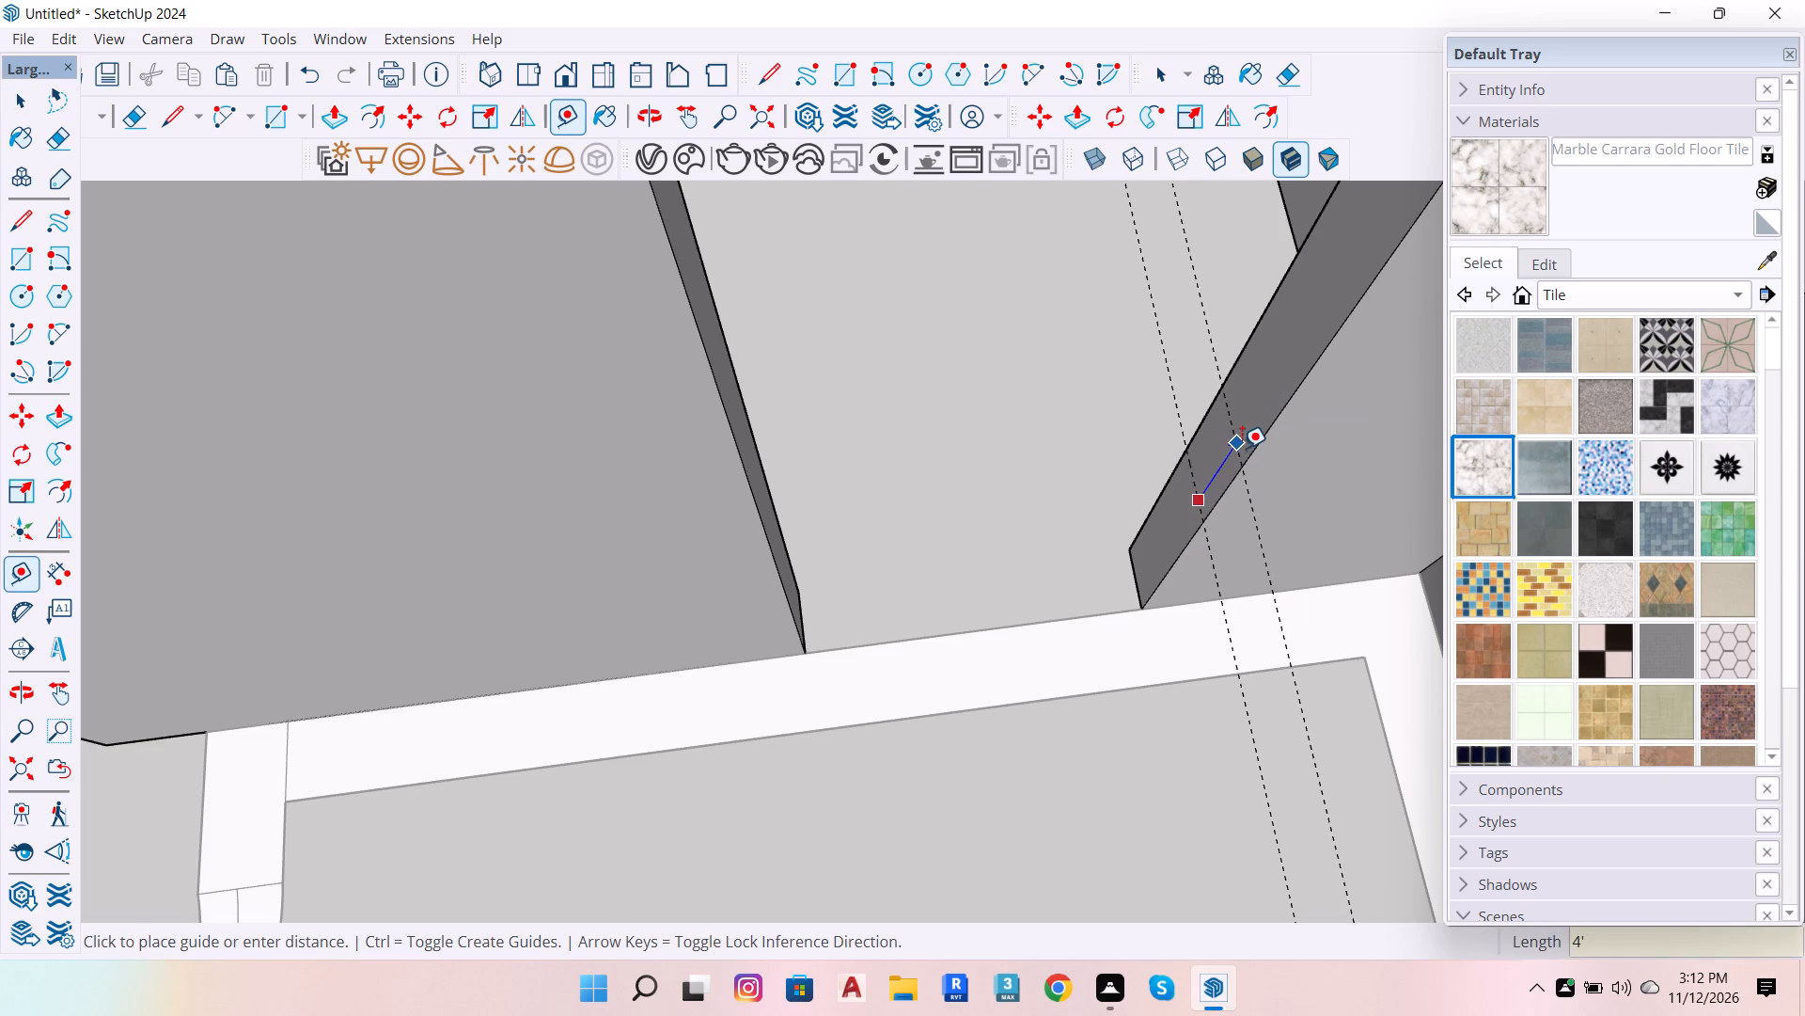
pyautogui.press('Return')
# Place a guide 3' above the floor on the front face of the narrow pier projecting from the rear wall.
pyautogui.scroll(-20, 1218, 425)
pyautogui.scroll(-5, 1218, 425)
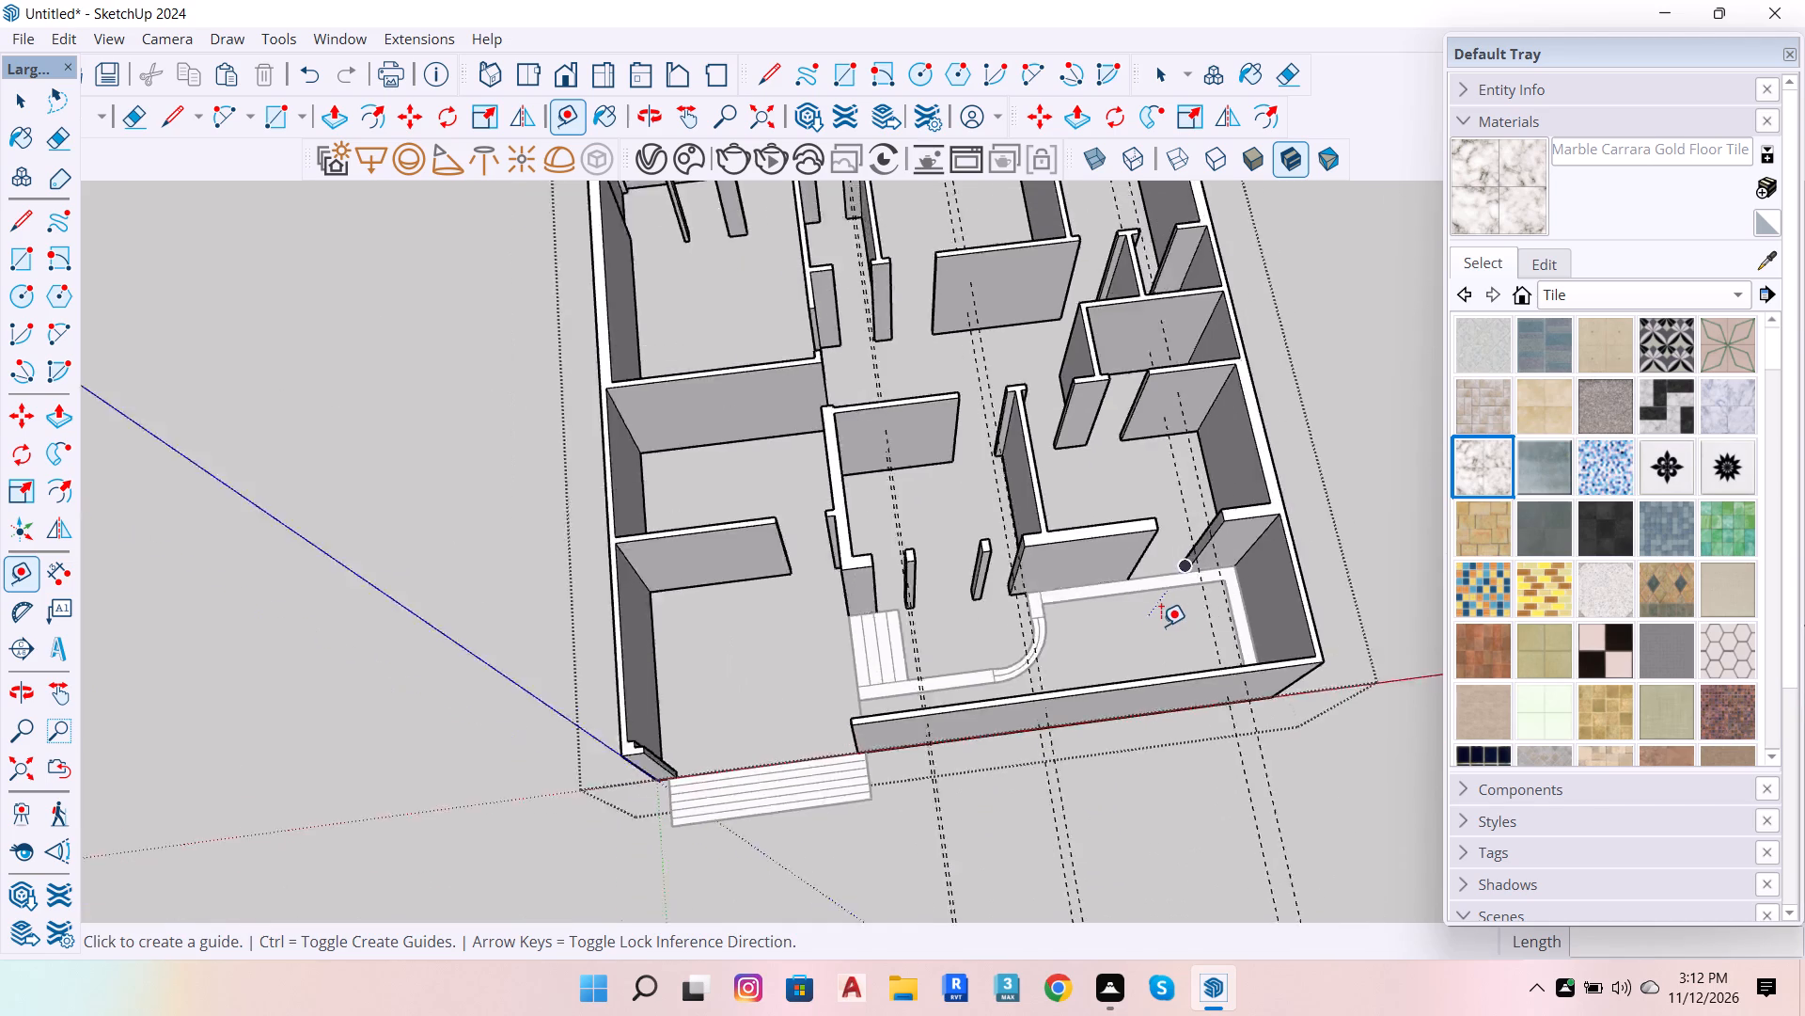
pyautogui.scroll(-4, 1161, 626)
pyautogui.scroll(6, 1086, 161)
pyautogui.scroll(19, 997, 282)
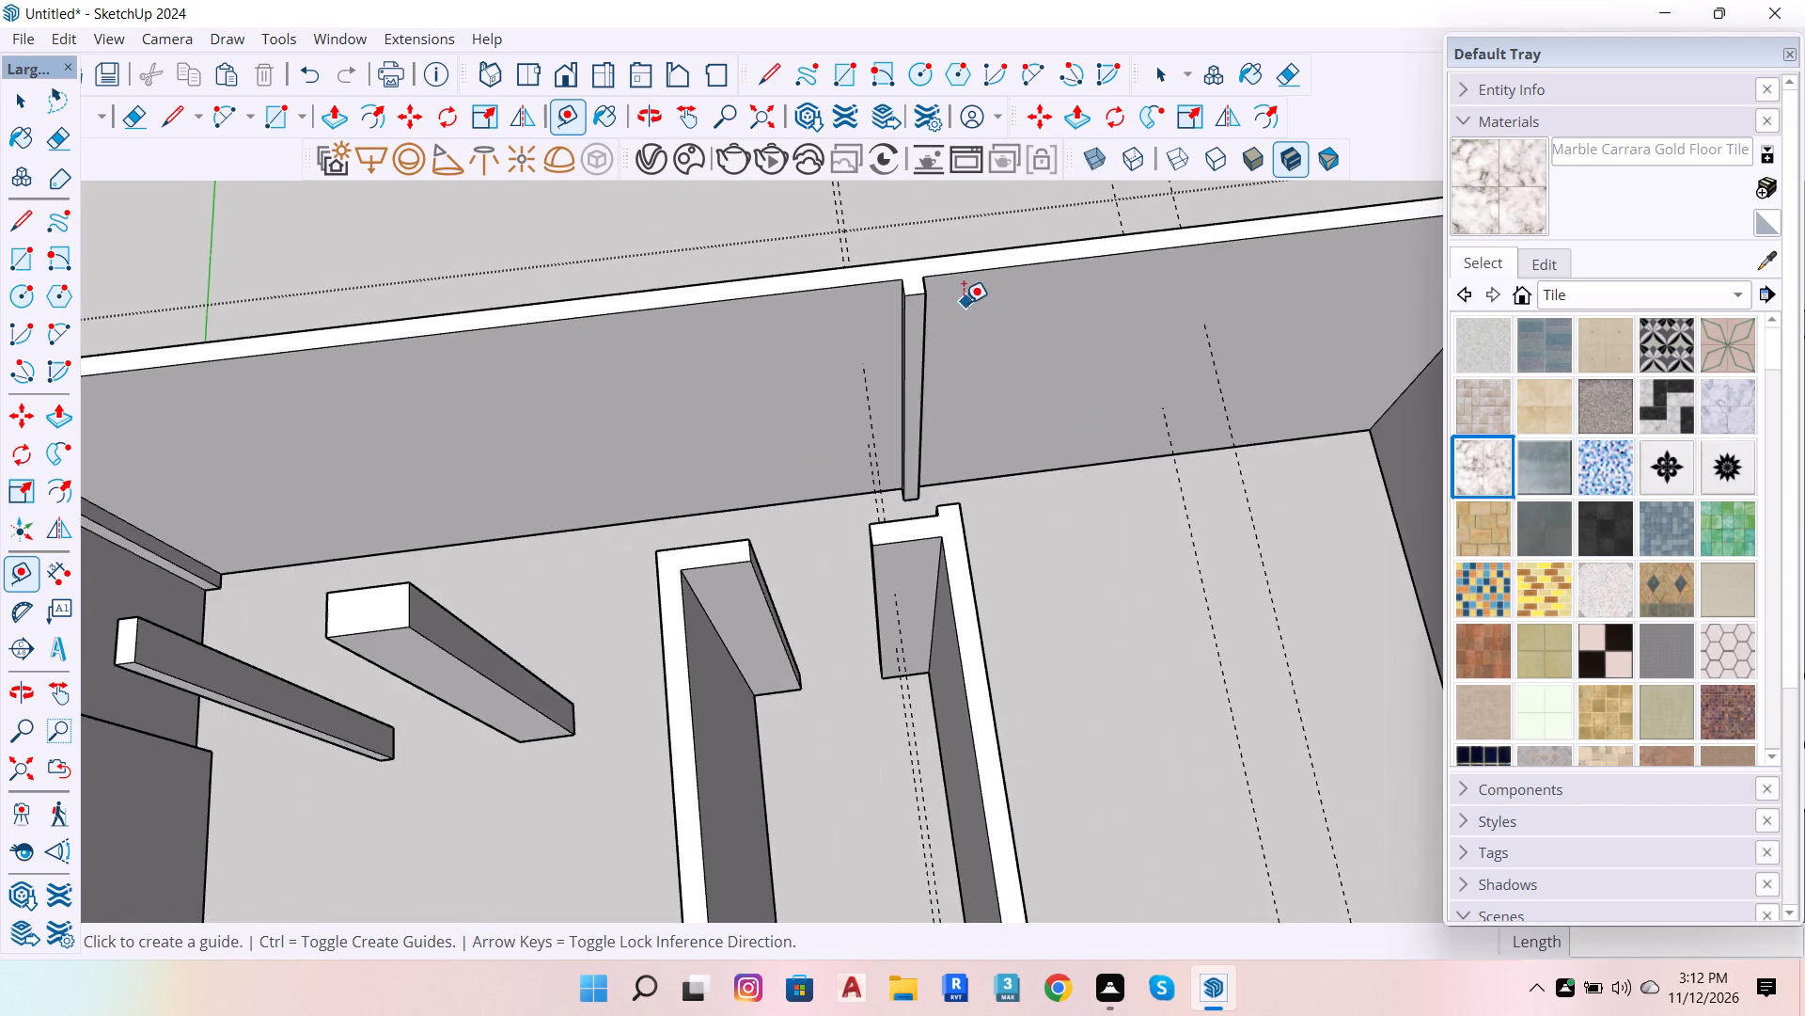
pyautogui.scroll(6, 931, 328)
pyautogui.scroll(6, 887, 445)
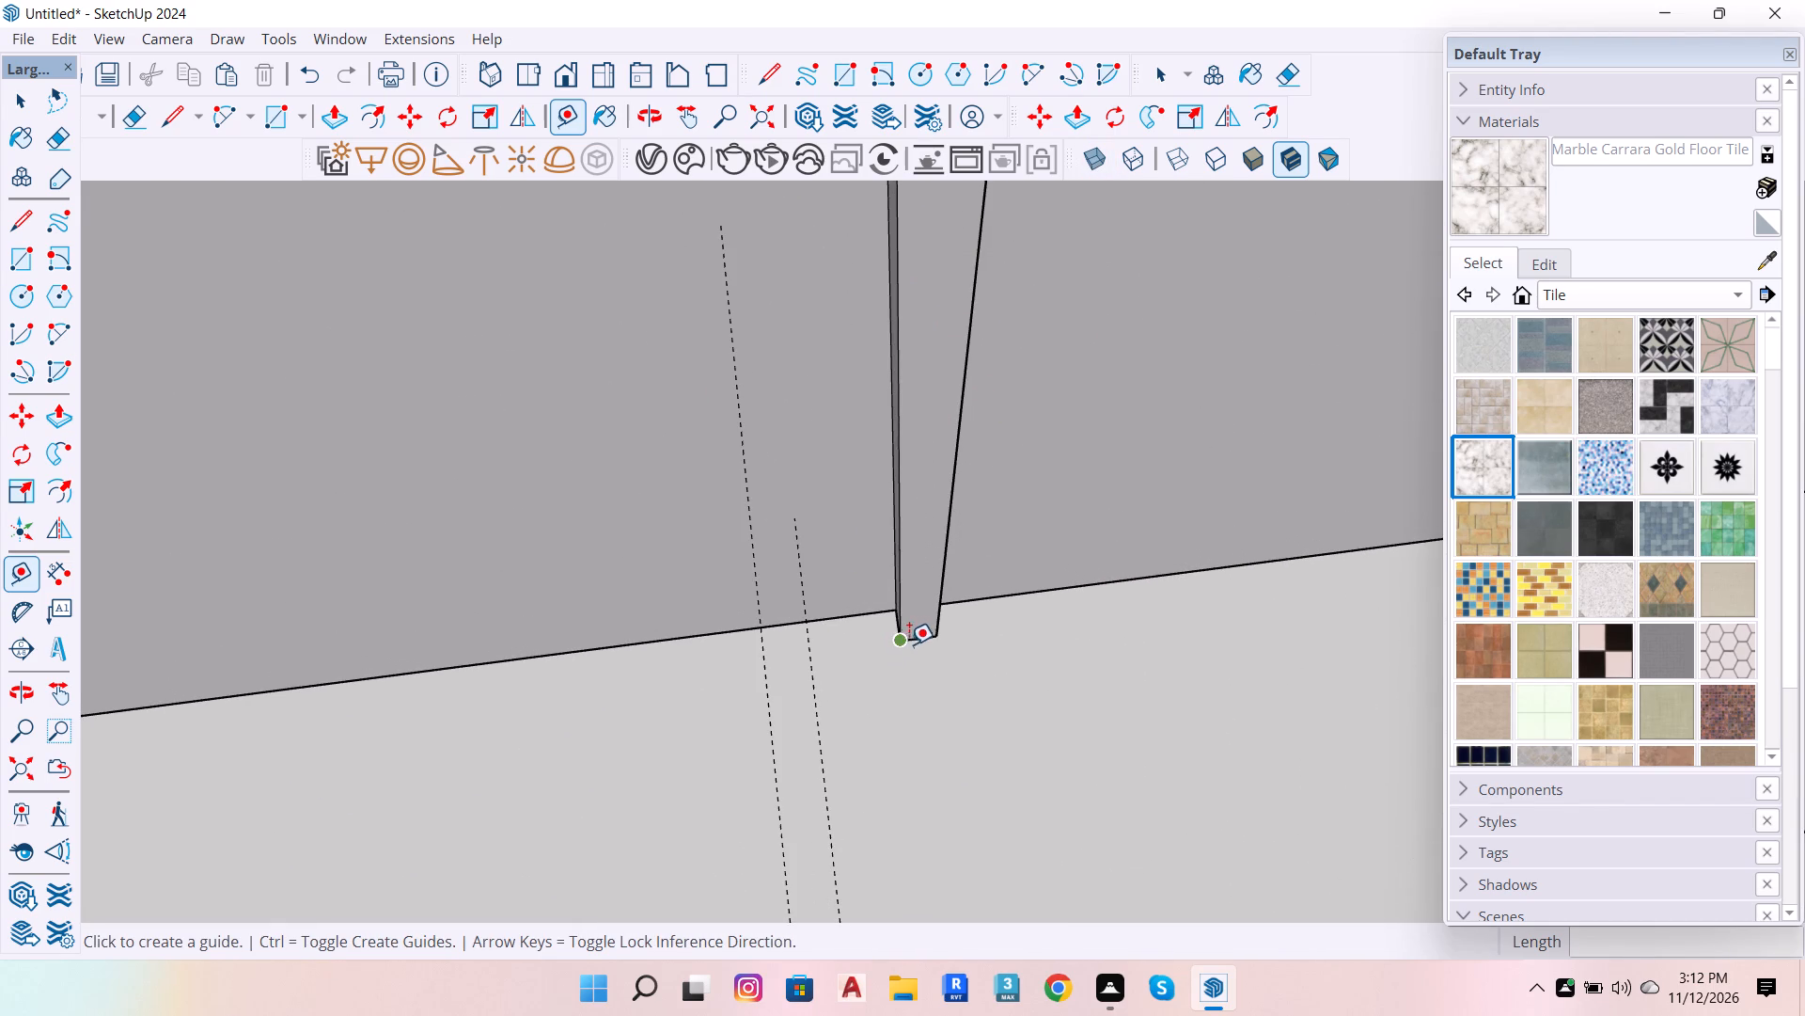
pyautogui.scroll(12, 902, 641)
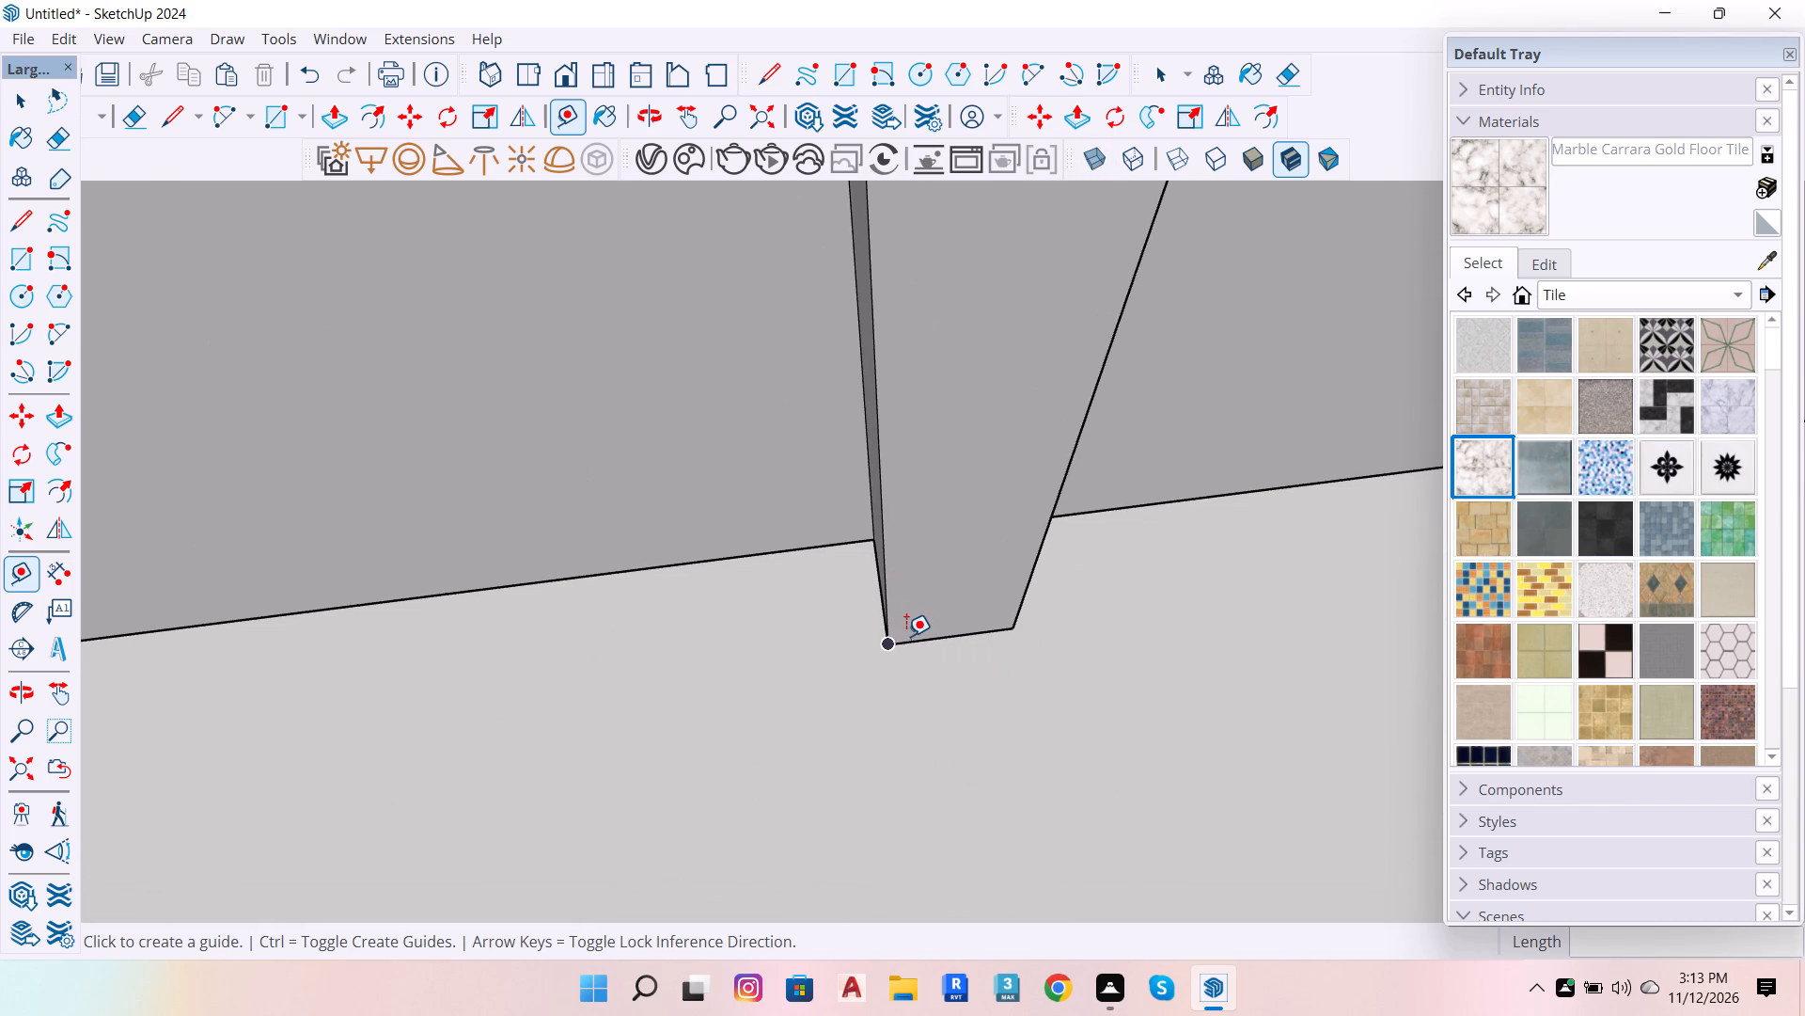
pyautogui.click(907, 638)
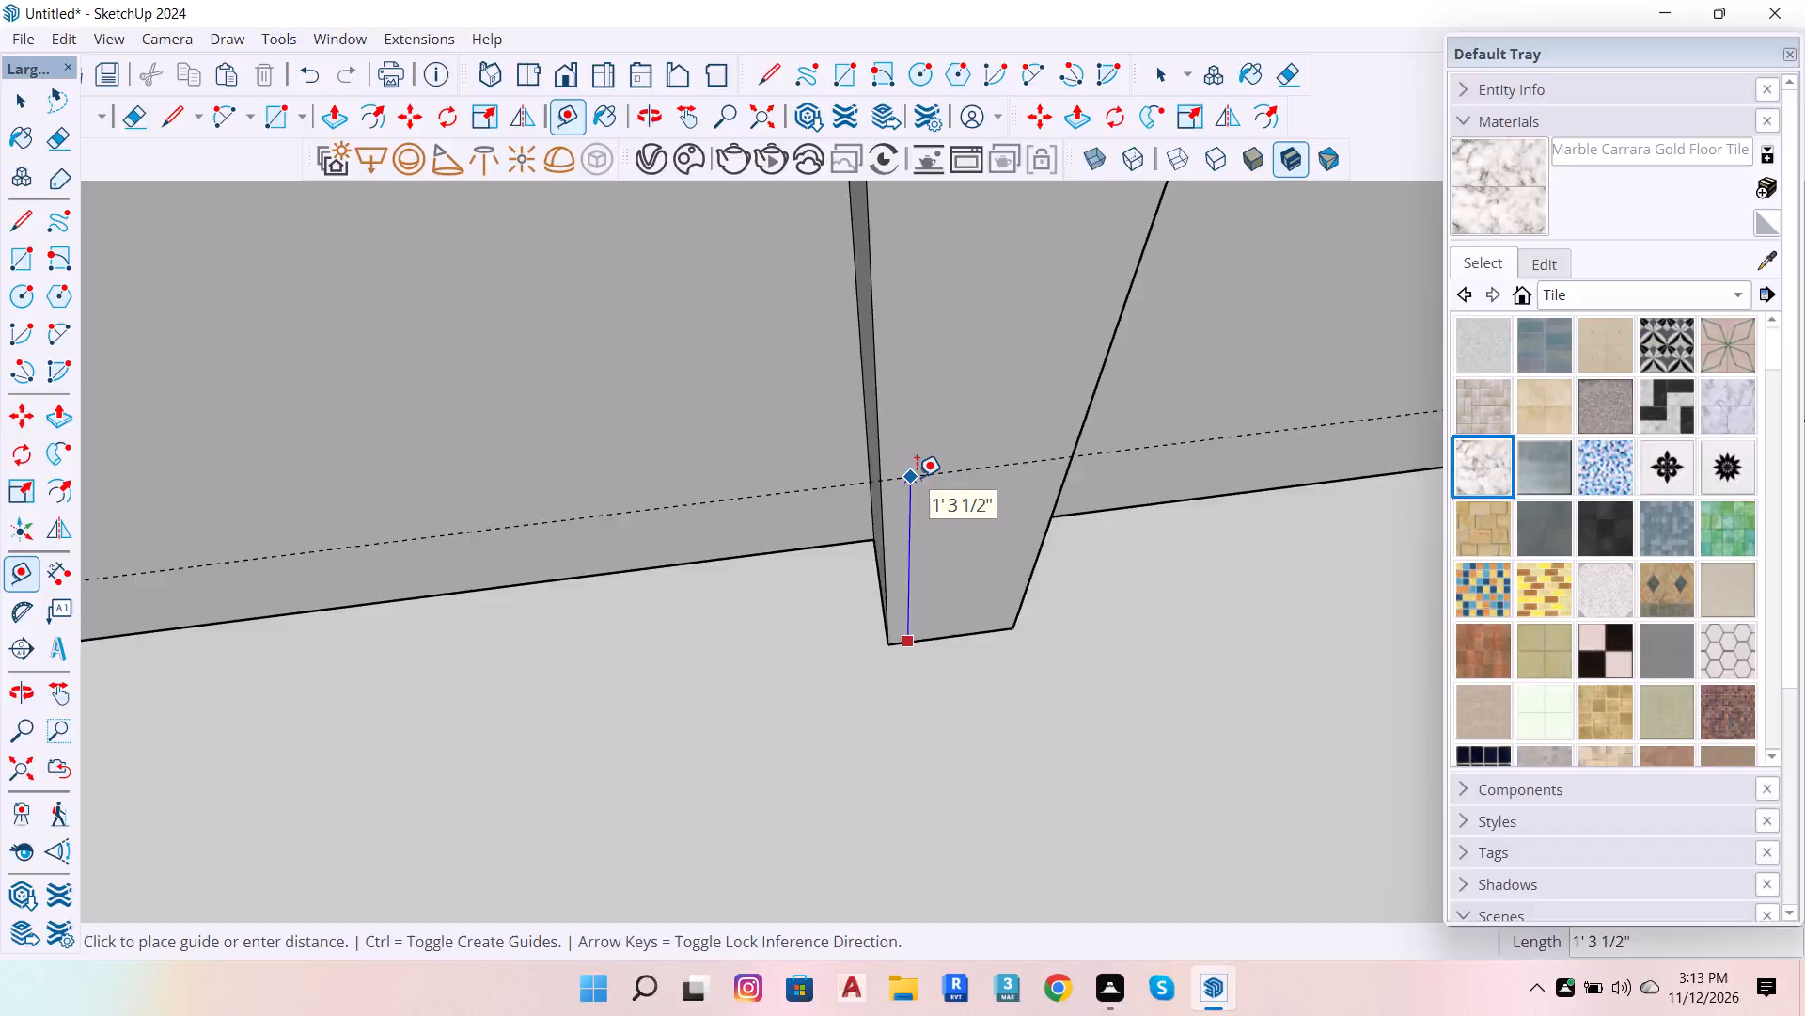
pyautogui.write("3'")
pyautogui.press('Return')
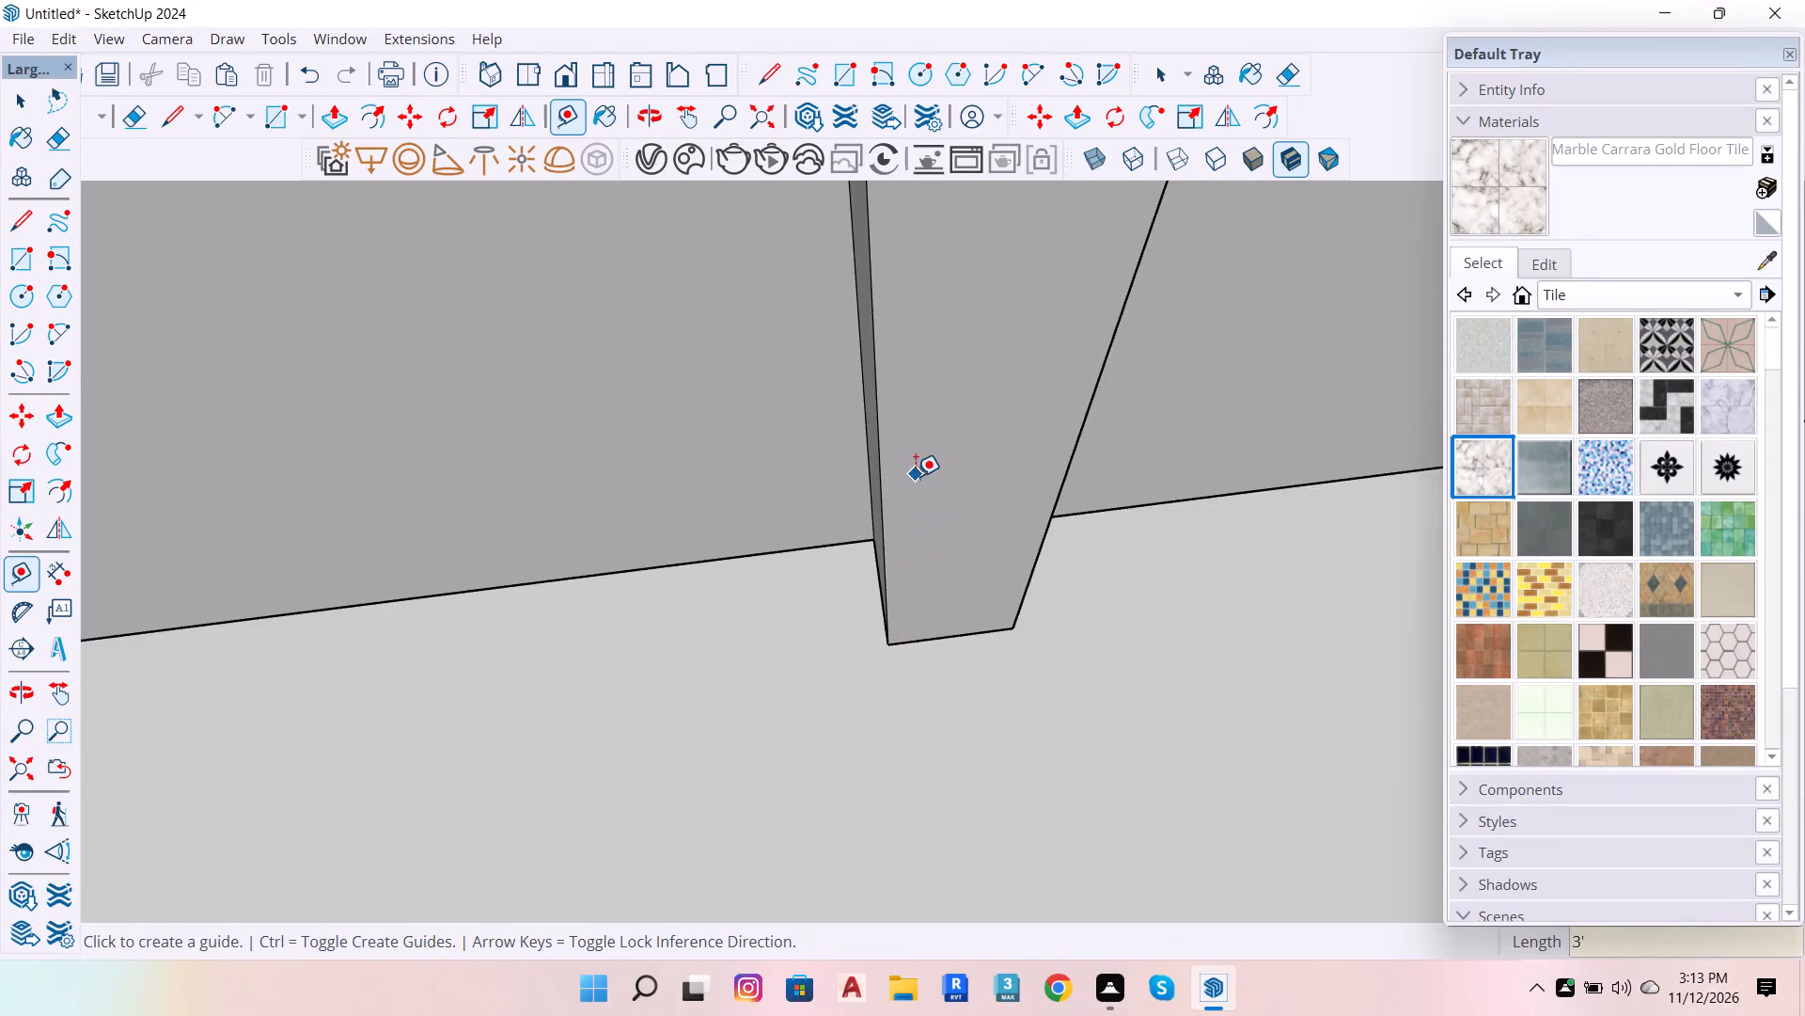
# Place a second guide 4' above the 3' guide on the rear wall's narrow pier.
pyautogui.scroll(-13, 928, 542)
pyautogui.scroll(5, 1085, 567)
pyautogui.click(1015, 626)
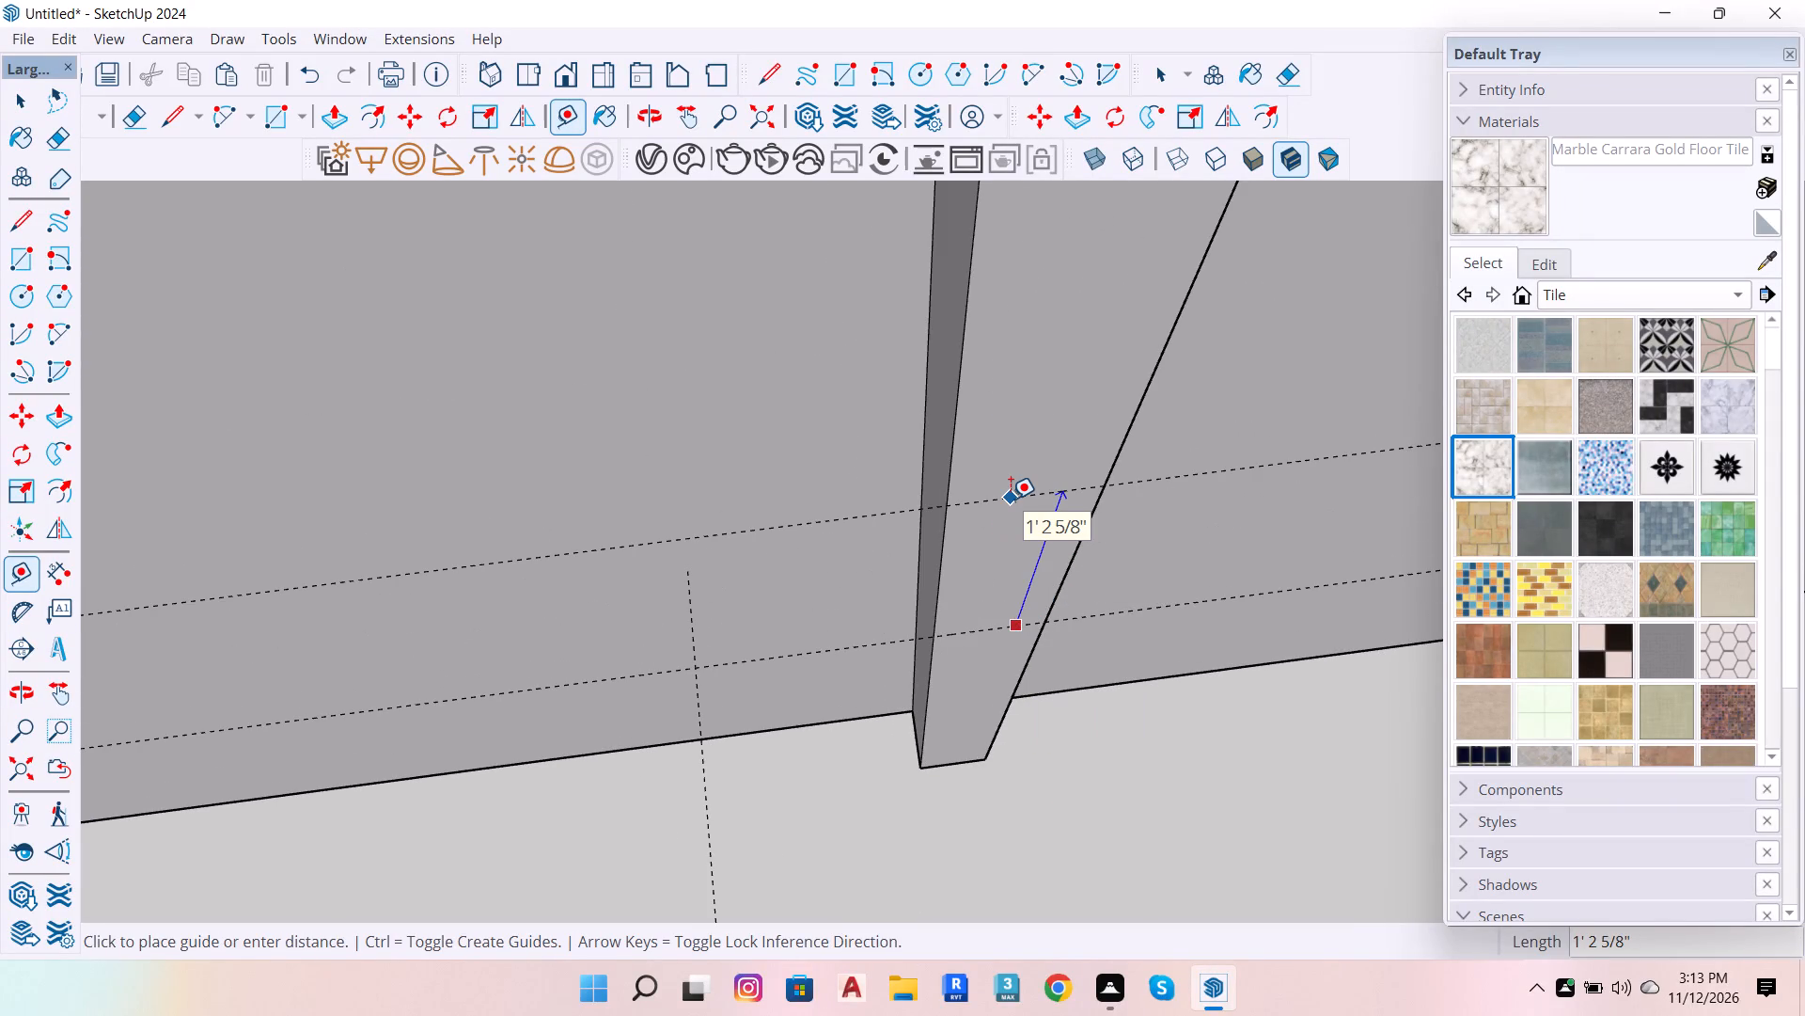
pyautogui.write("4'")
pyautogui.press('Return')
# Place a guide 3' above the floor on the side of the thin freestanding post near the rear corner.
pyautogui.scroll(-8, 1027, 535)
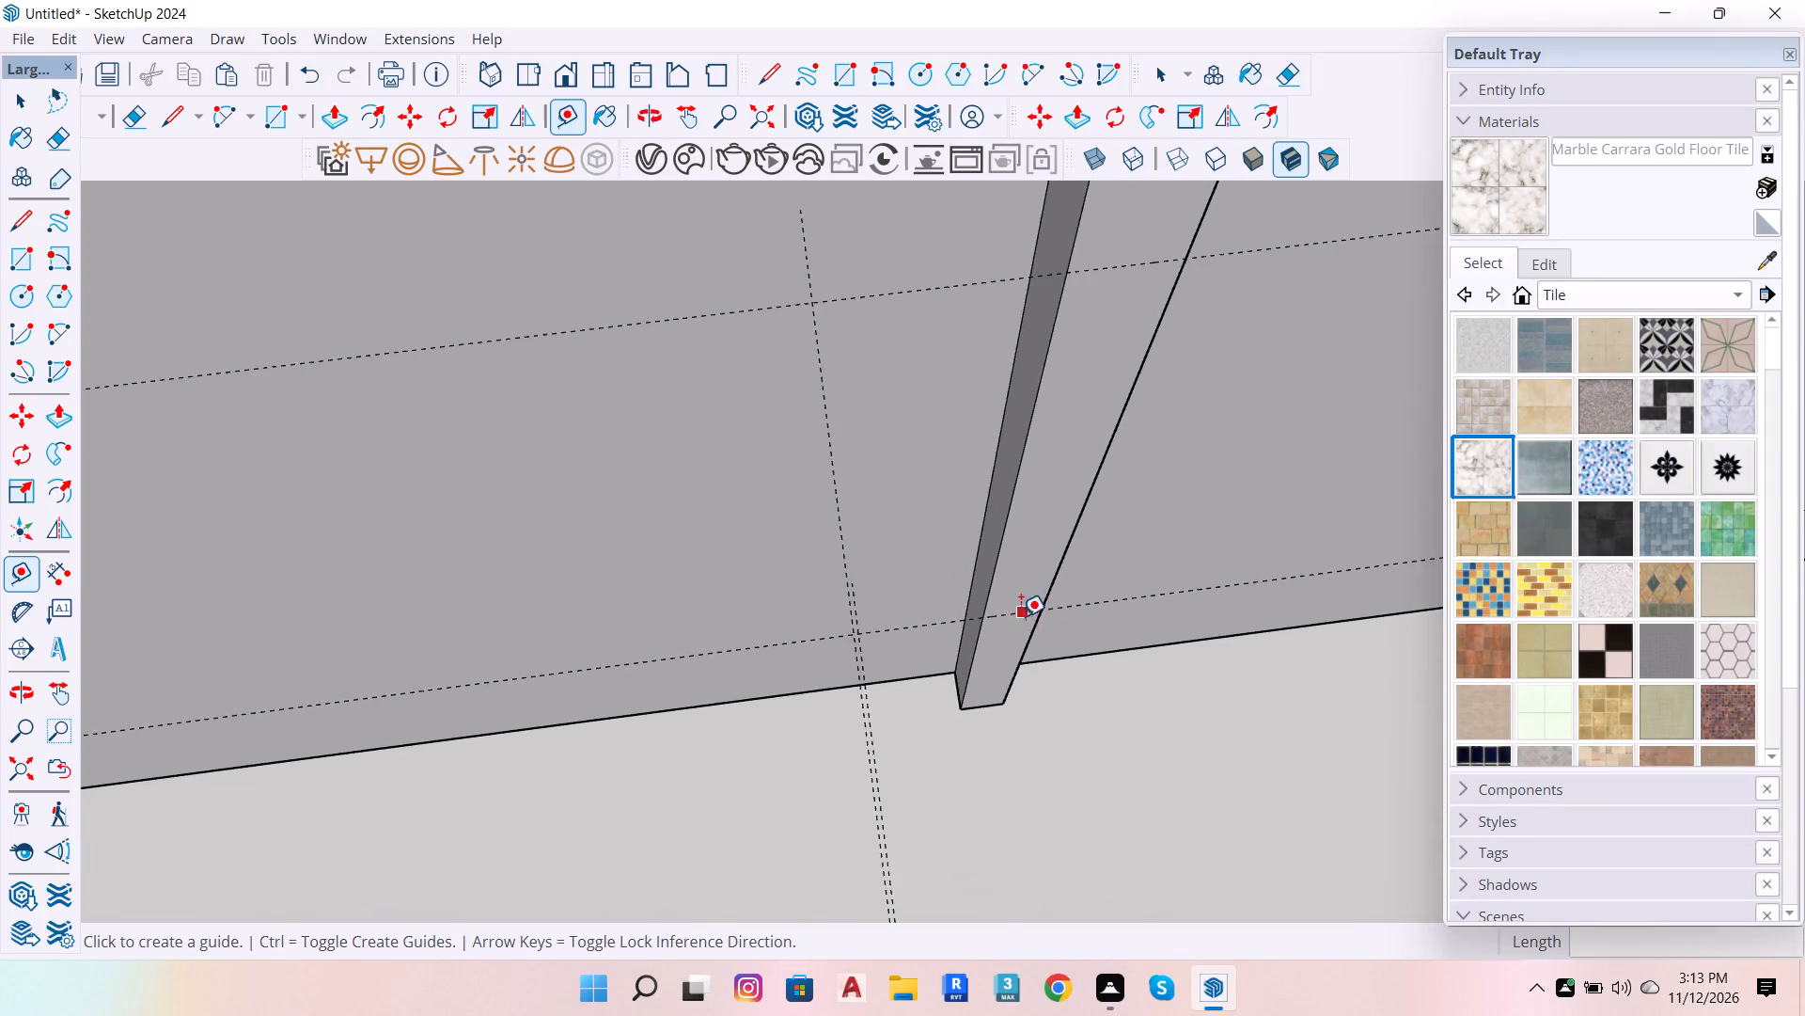
pyautogui.scroll(-16, 1021, 616)
pyautogui.scroll(4, 872, 806)
pyautogui.scroll(3, 1056, 708)
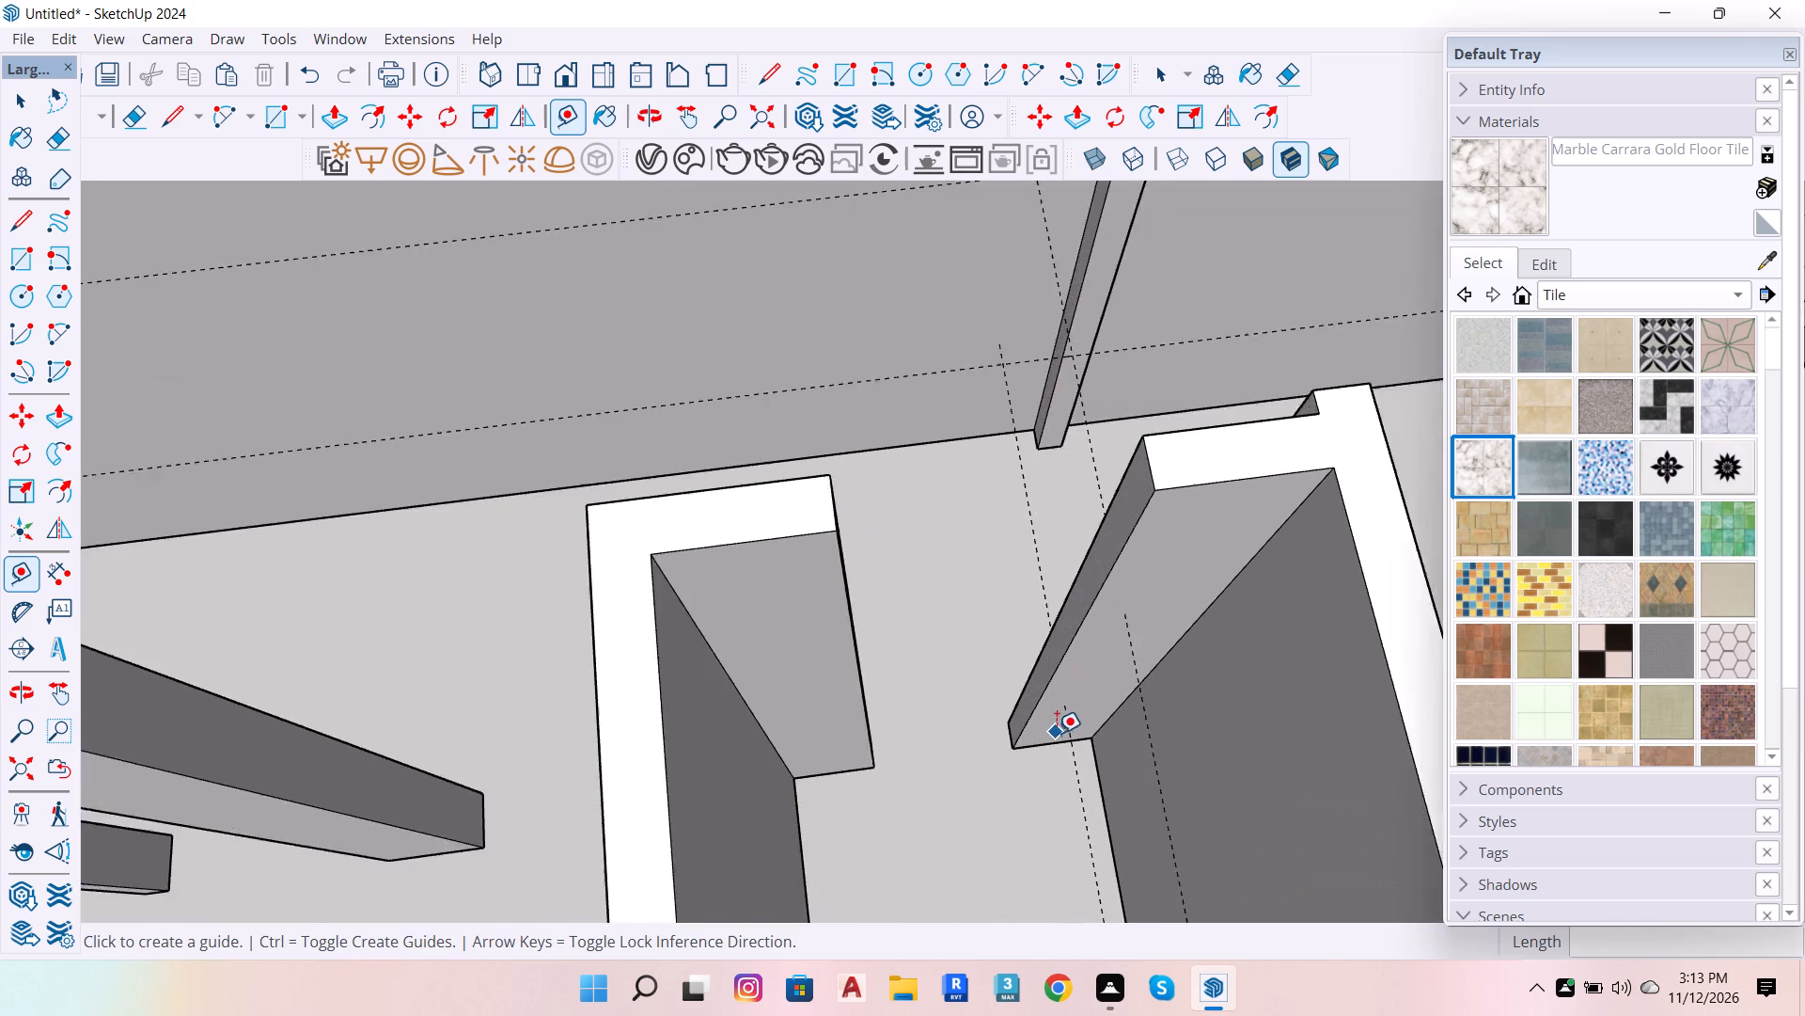
pyautogui.scroll(3, 1057, 733)
pyautogui.scroll(-14, 1040, 737)
pyautogui.scroll(6, 718, 758)
pyautogui.scroll(-6, 1070, 690)
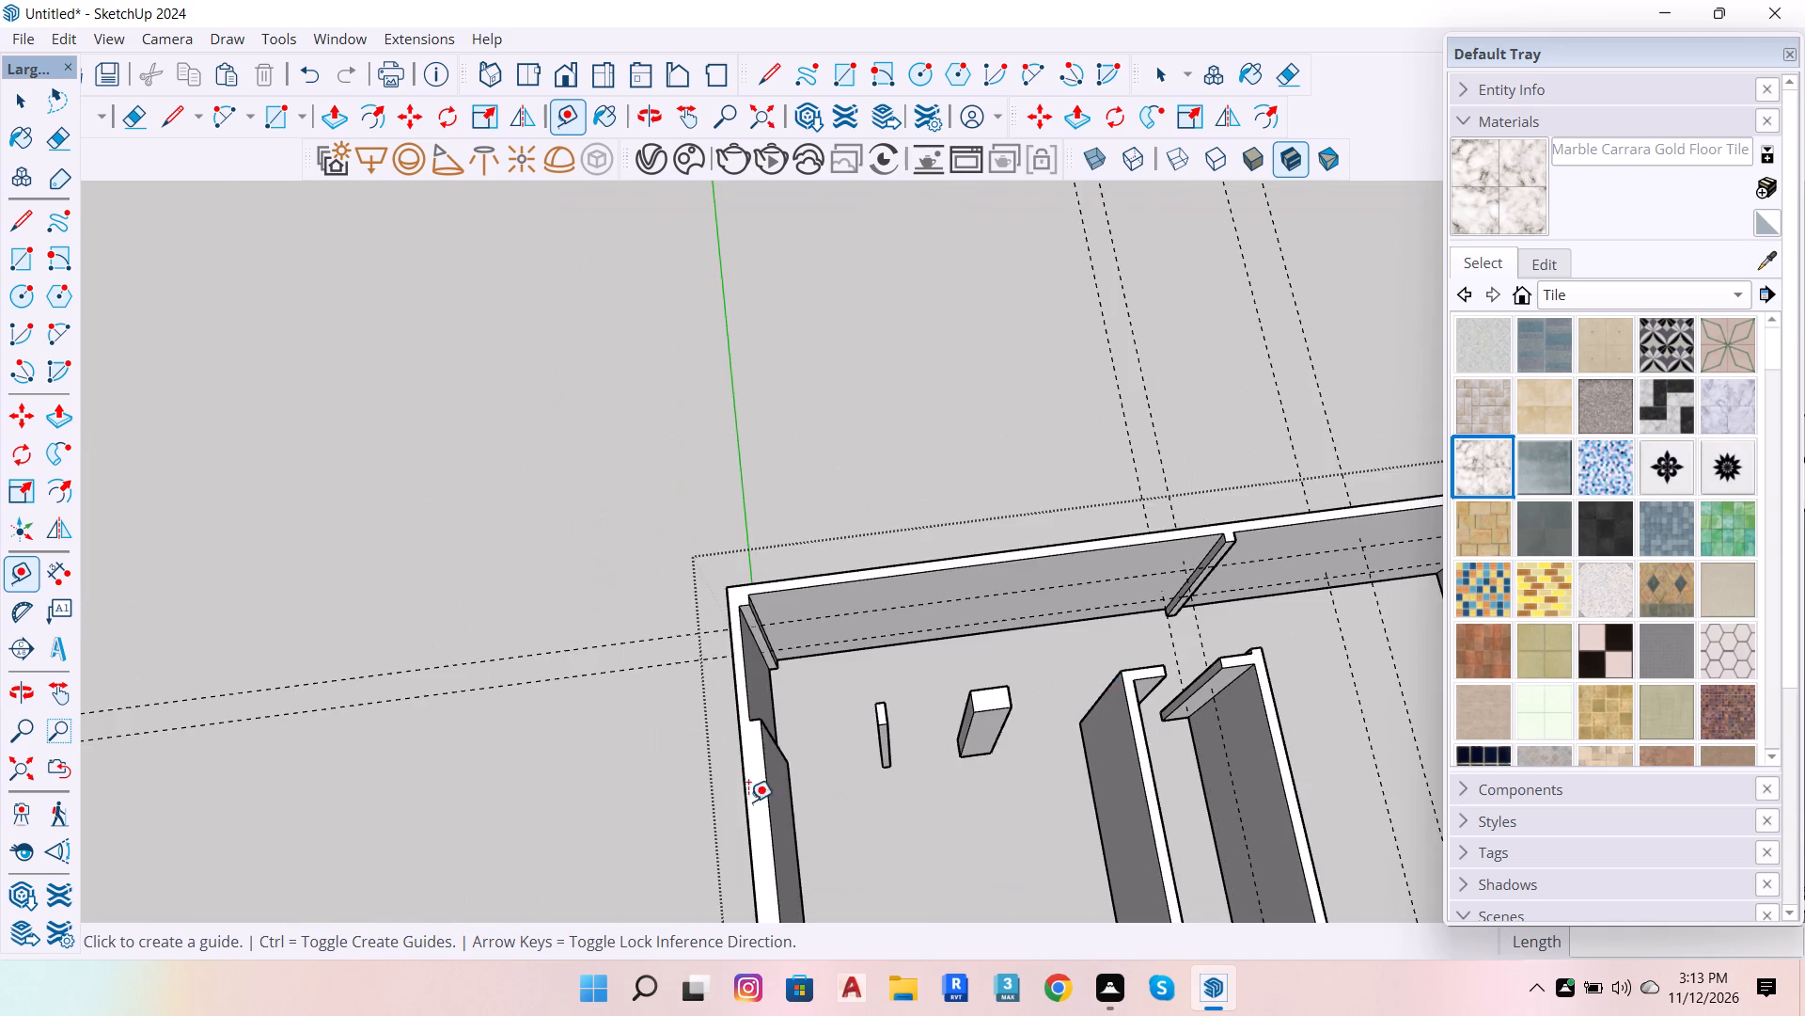
pyautogui.scroll(6, 647, 803)
pyautogui.scroll(7, 874, 756)
pyautogui.click(1082, 723)
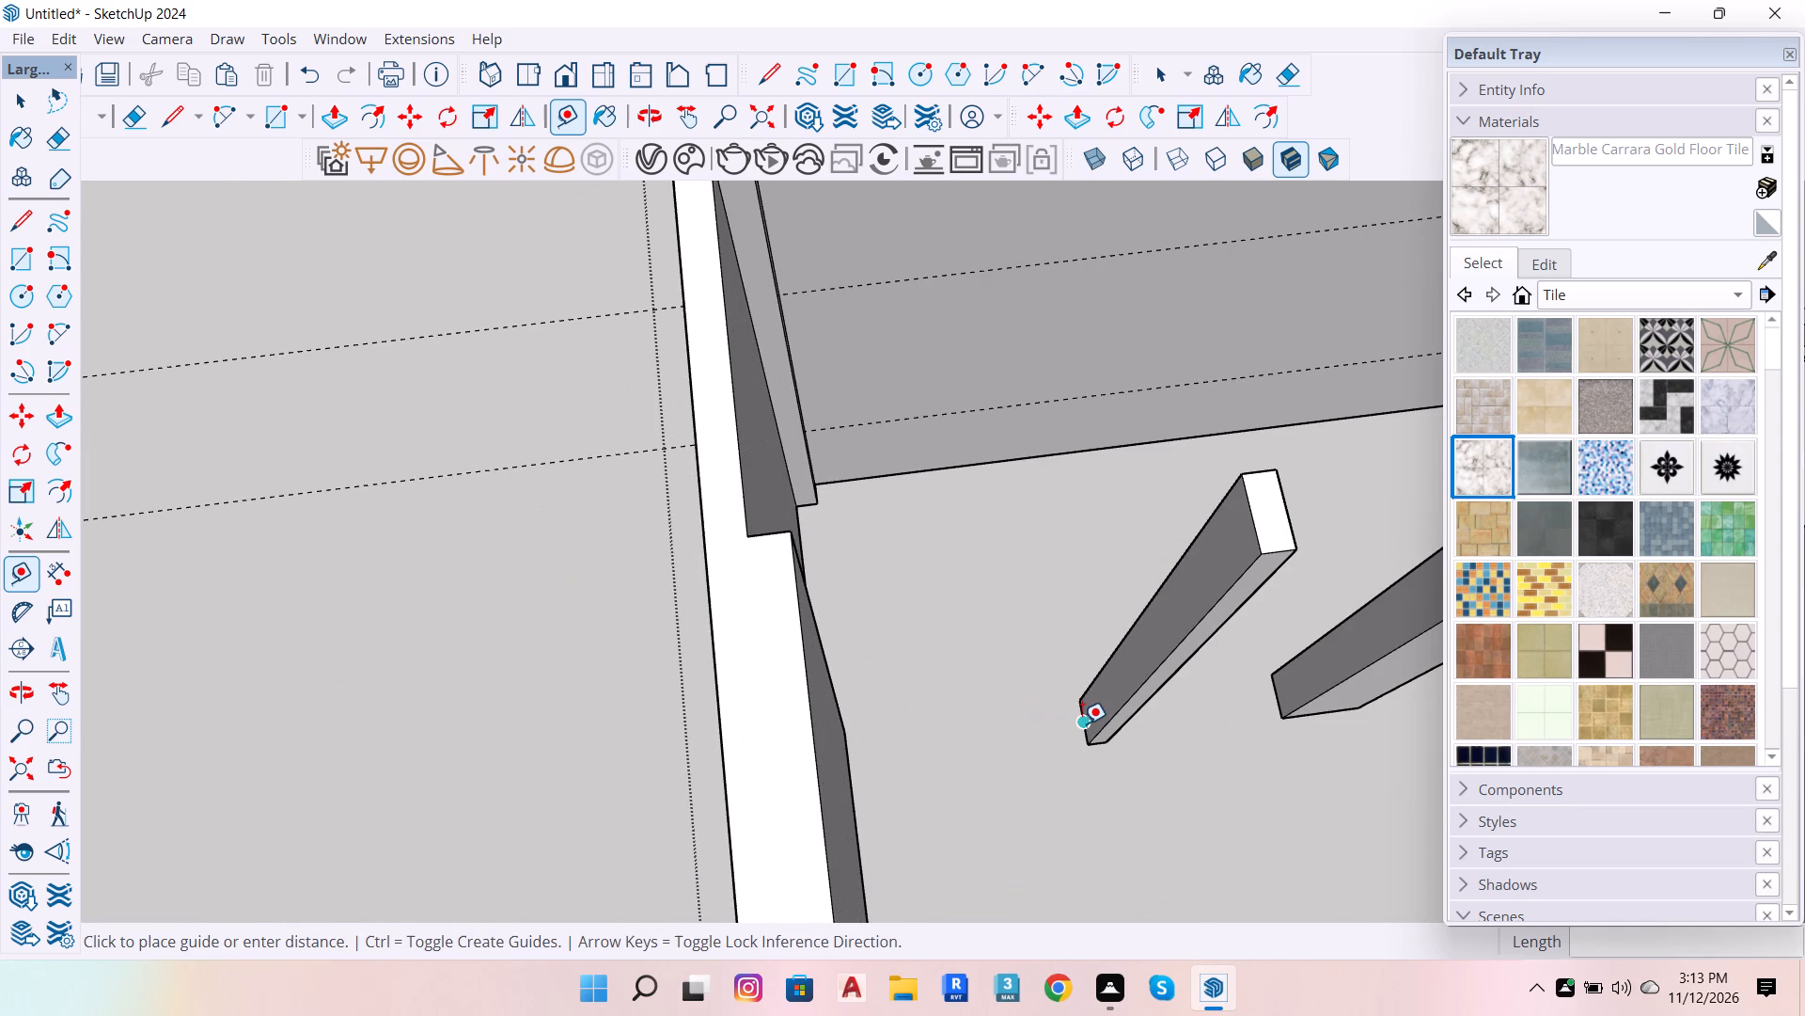
pyautogui.click(1123, 683)
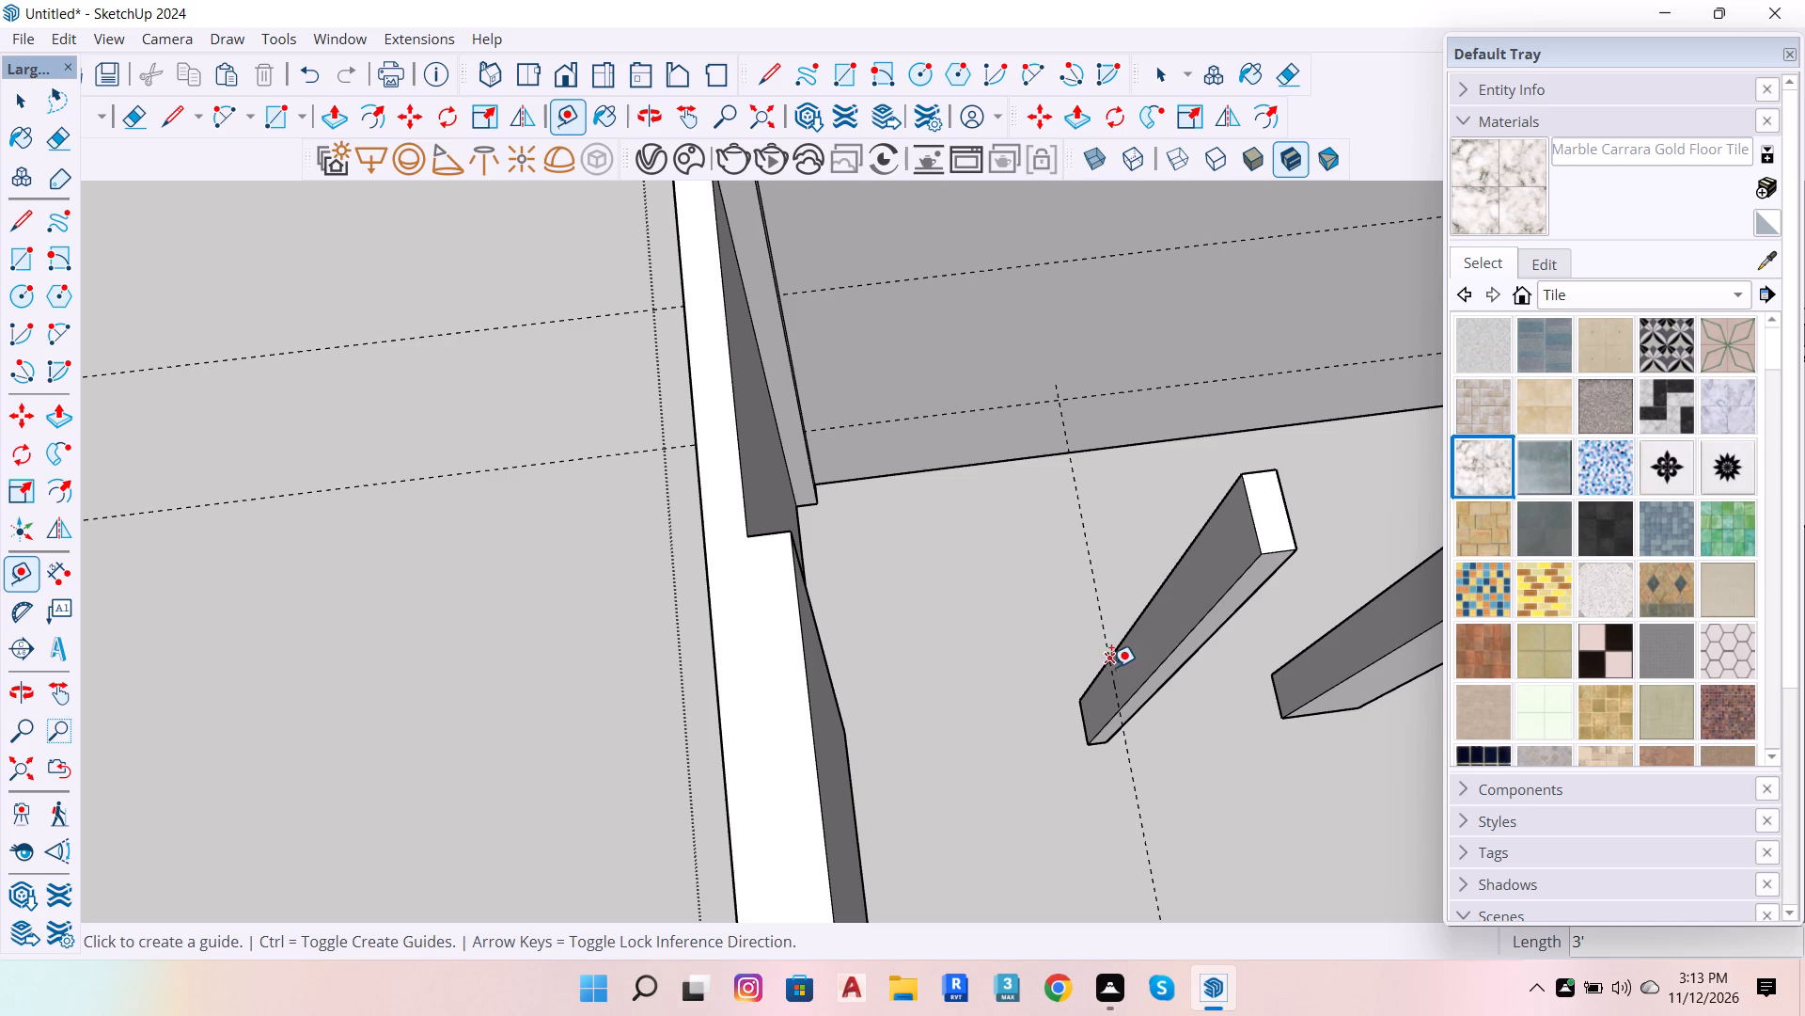
# Place a second guide 4' above the 3' guide on the thin freestanding post.
pyautogui.scroll(6, 1114, 689)
pyautogui.click(1107, 648)
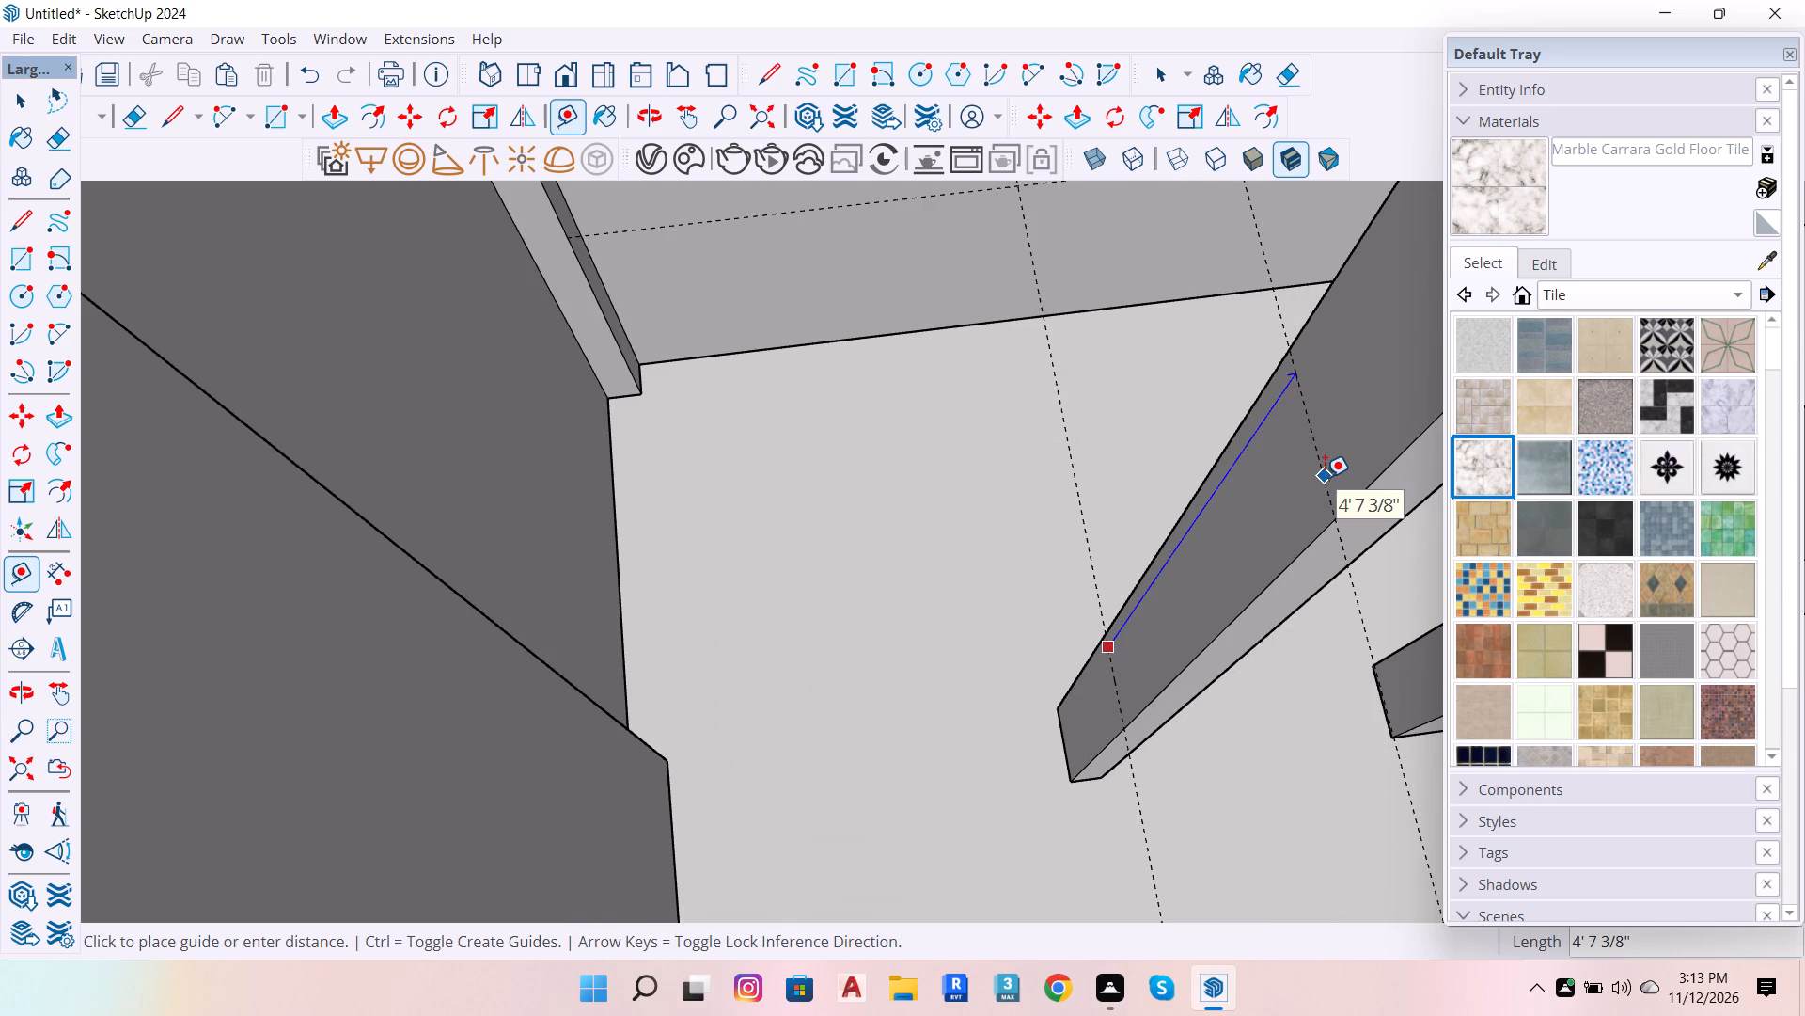
pyautogui.write("4'")
pyautogui.press('Return')
pyautogui.scroll(-6, 1313, 443)
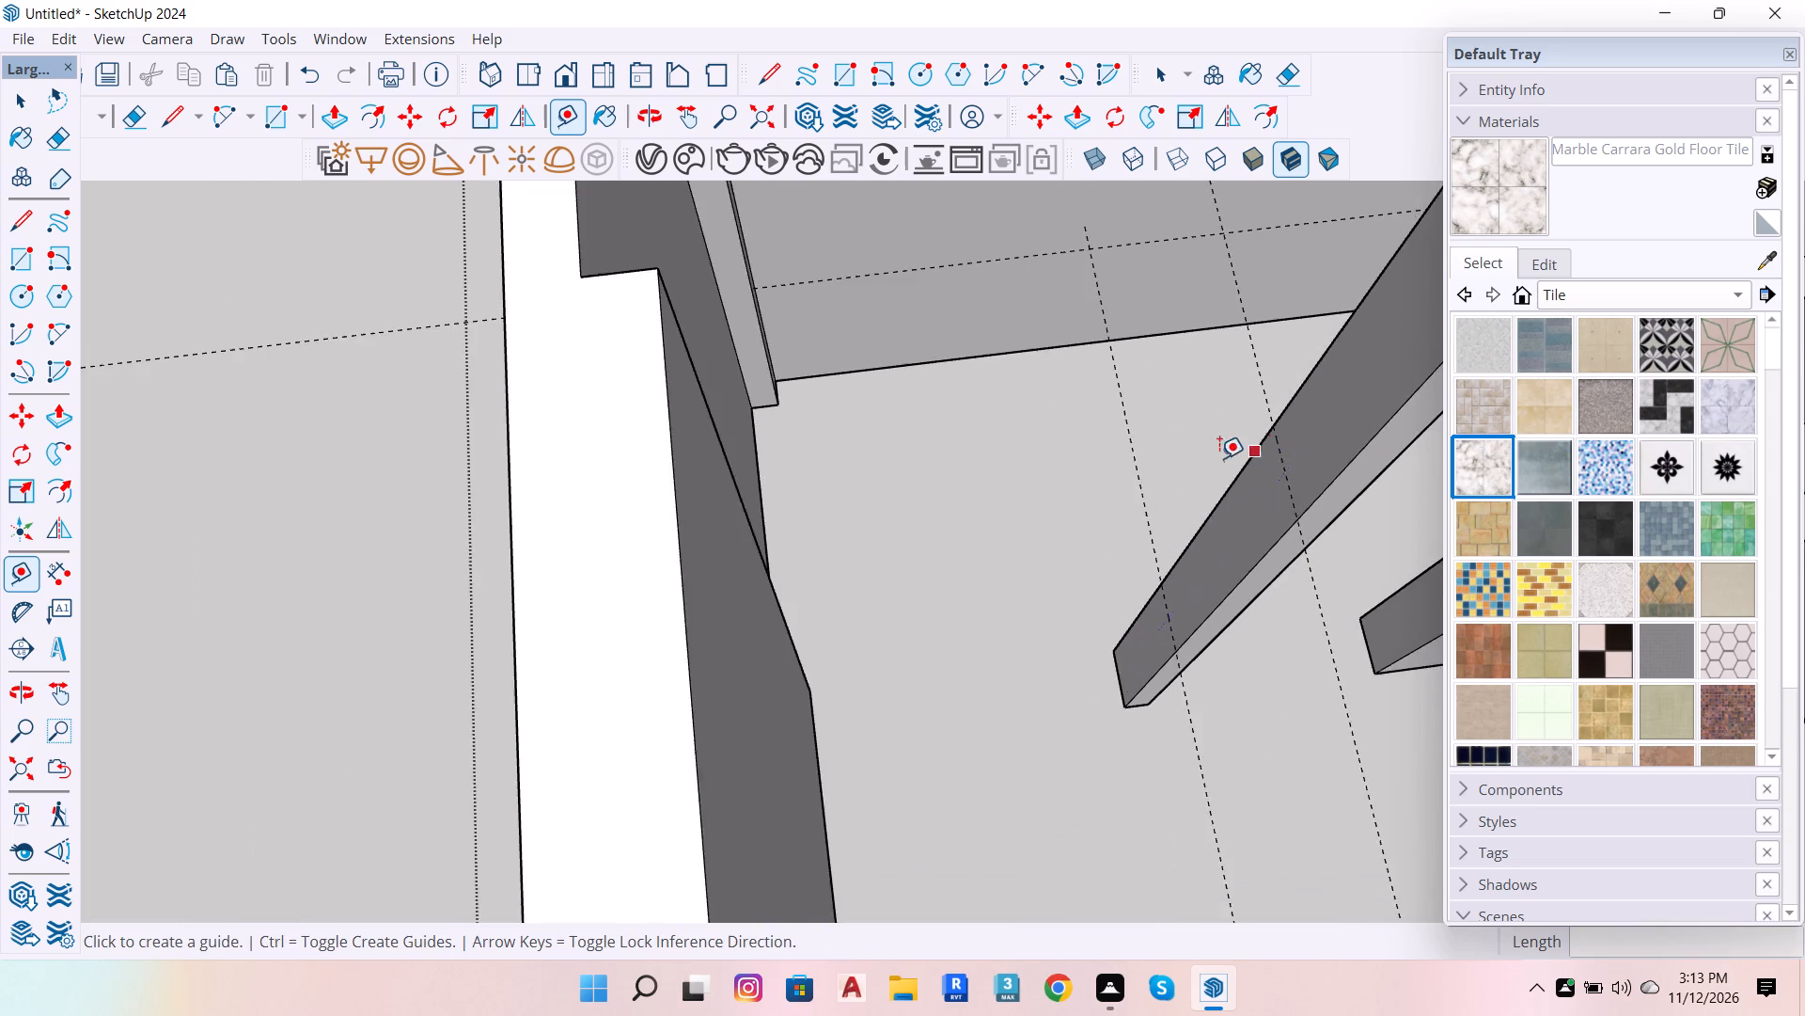
pyautogui.scroll(-11, 1219, 458)
pyautogui.scroll(4, 1196, 475)
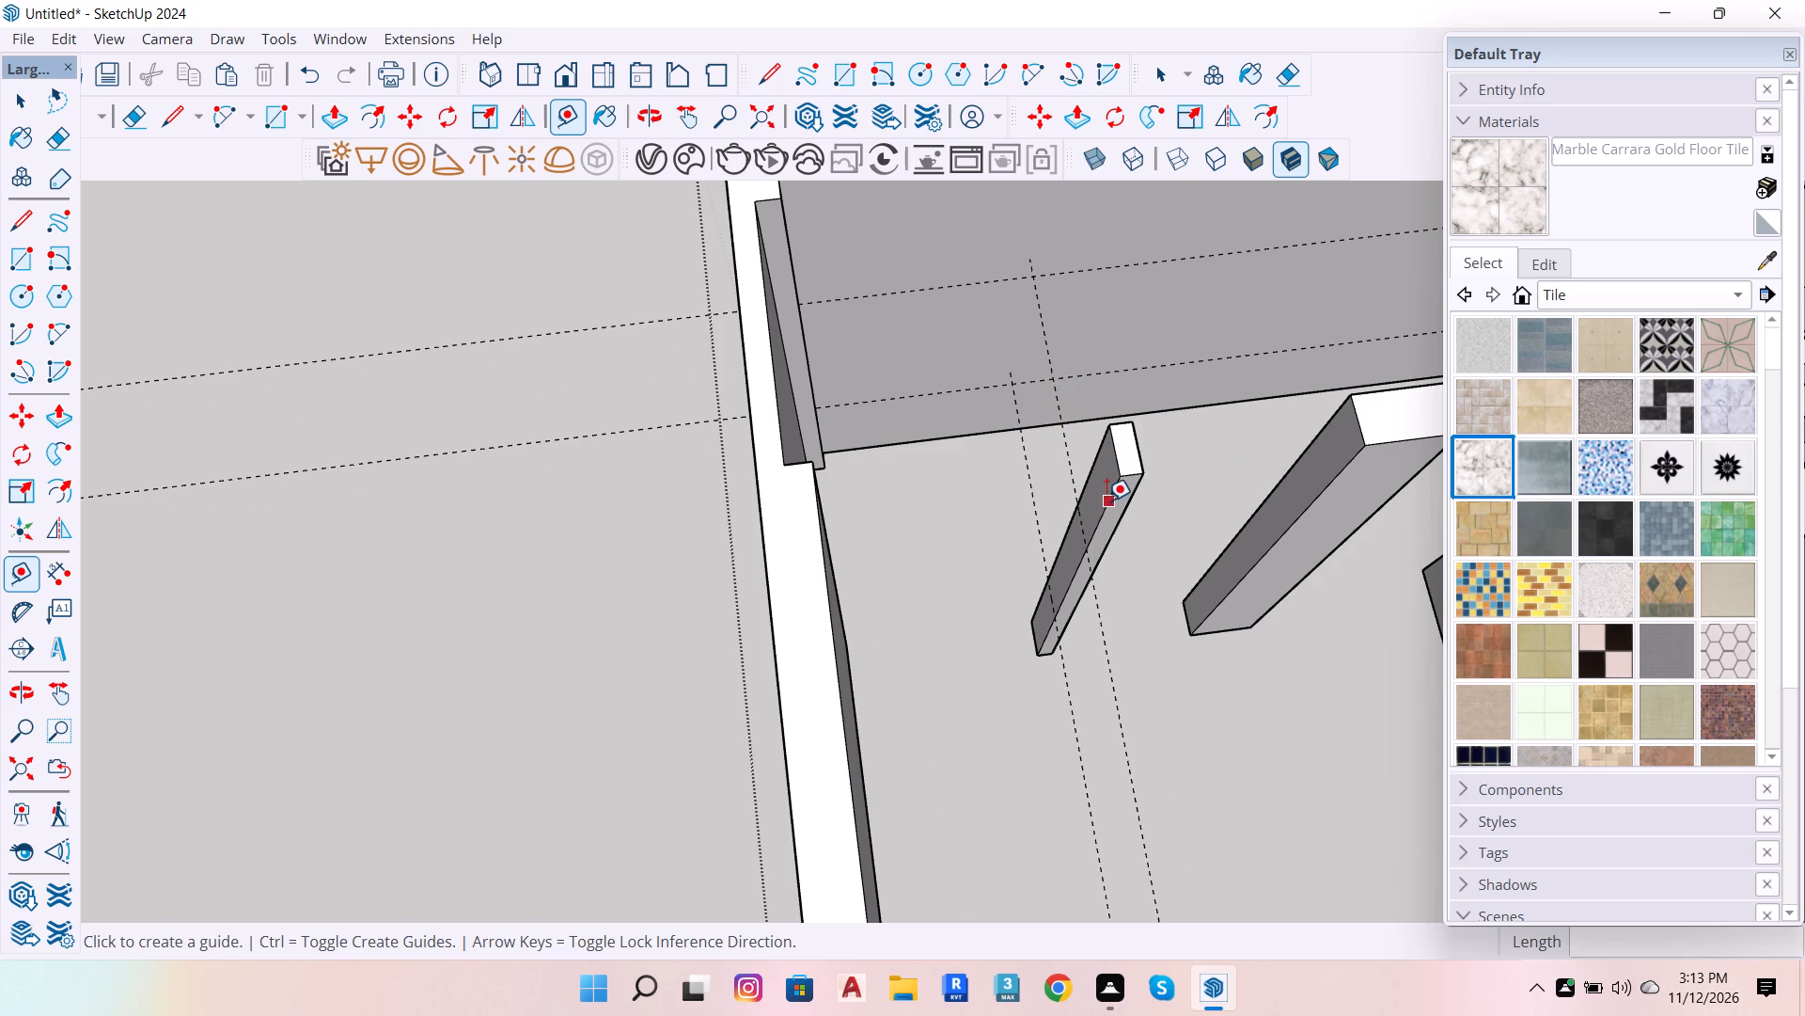
# Draw 9" lines across the side face of the thin freestanding post near the rear corner, along its 3' and 7' guides.
pyautogui.click(770, 77)
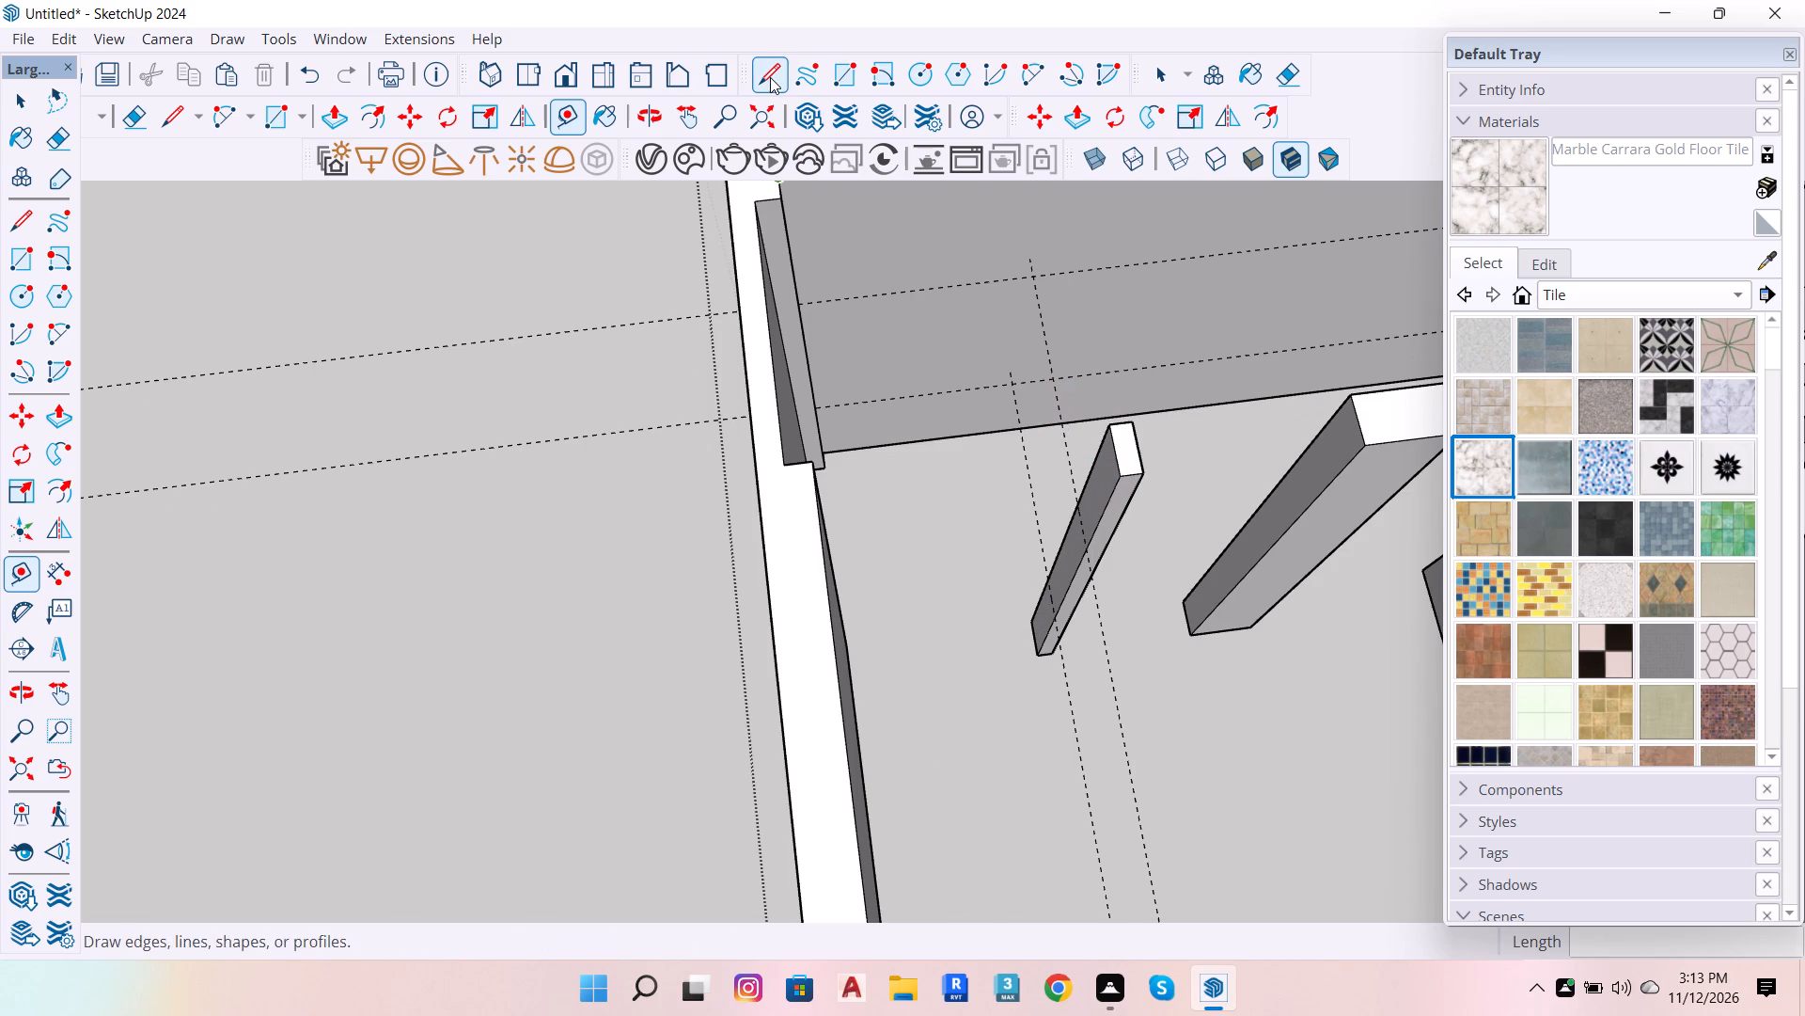
pyautogui.scroll(11, 1071, 537)
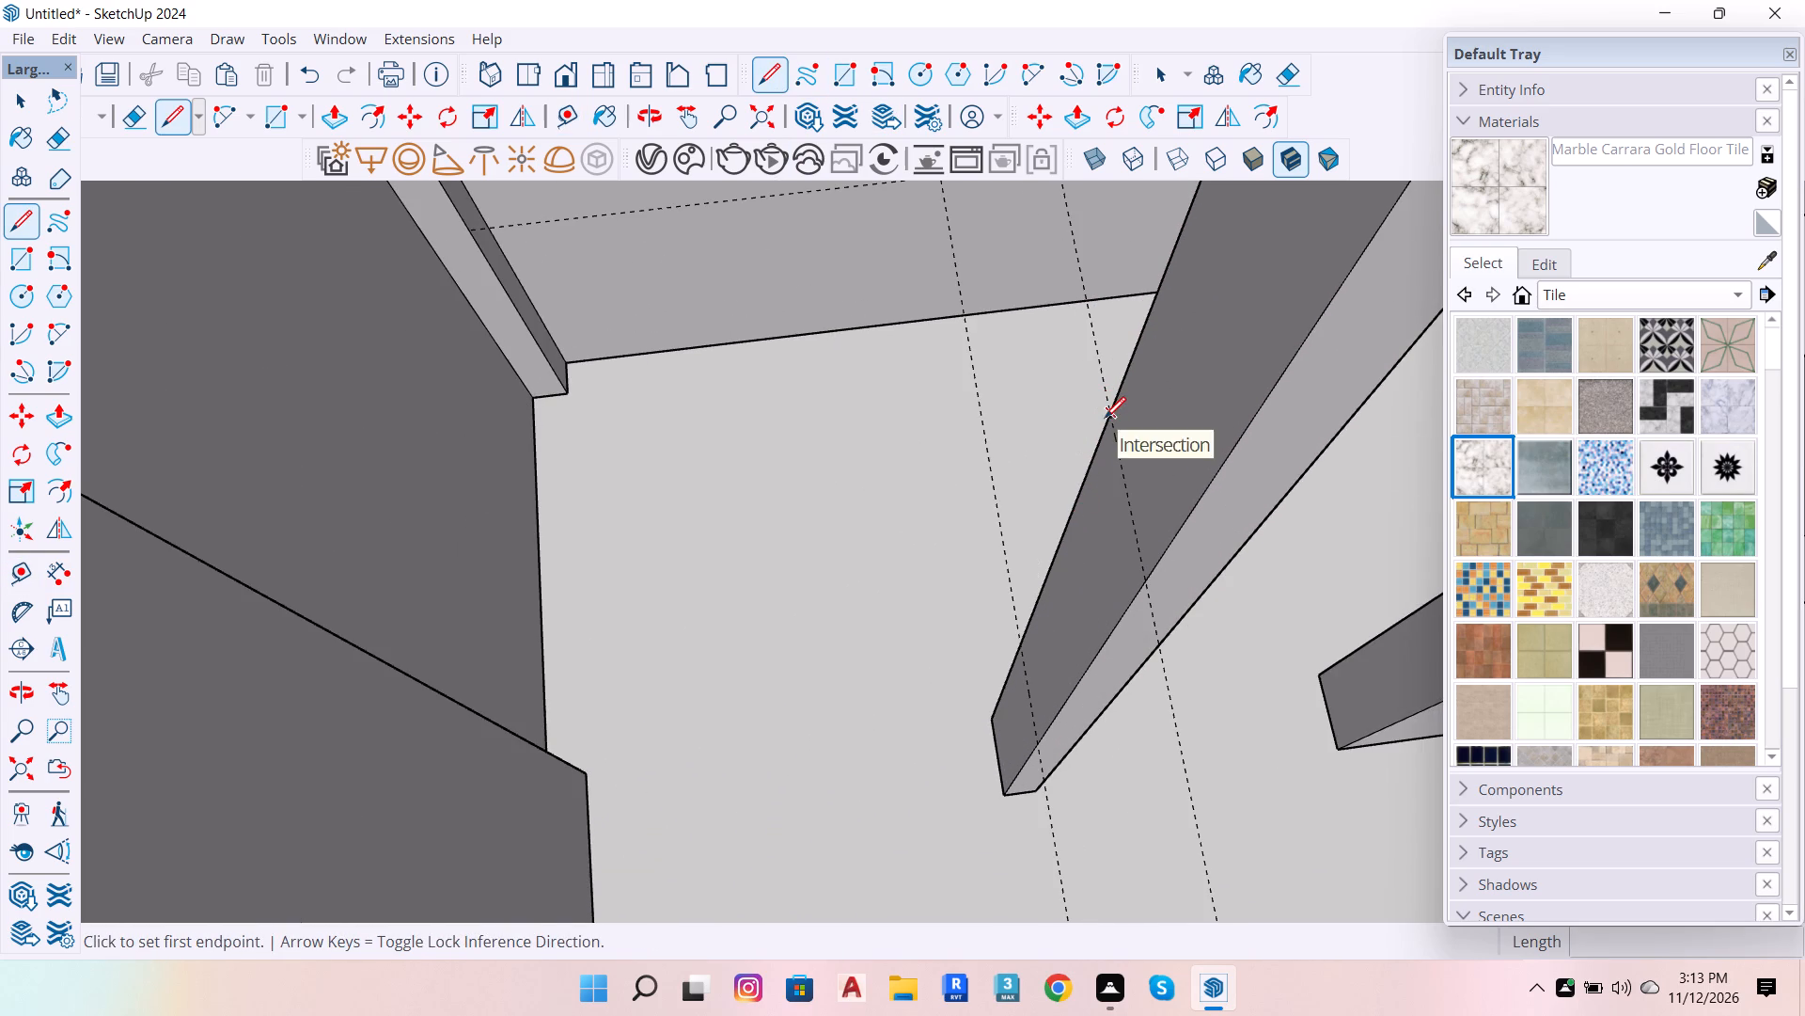
pyautogui.click(1107, 416)
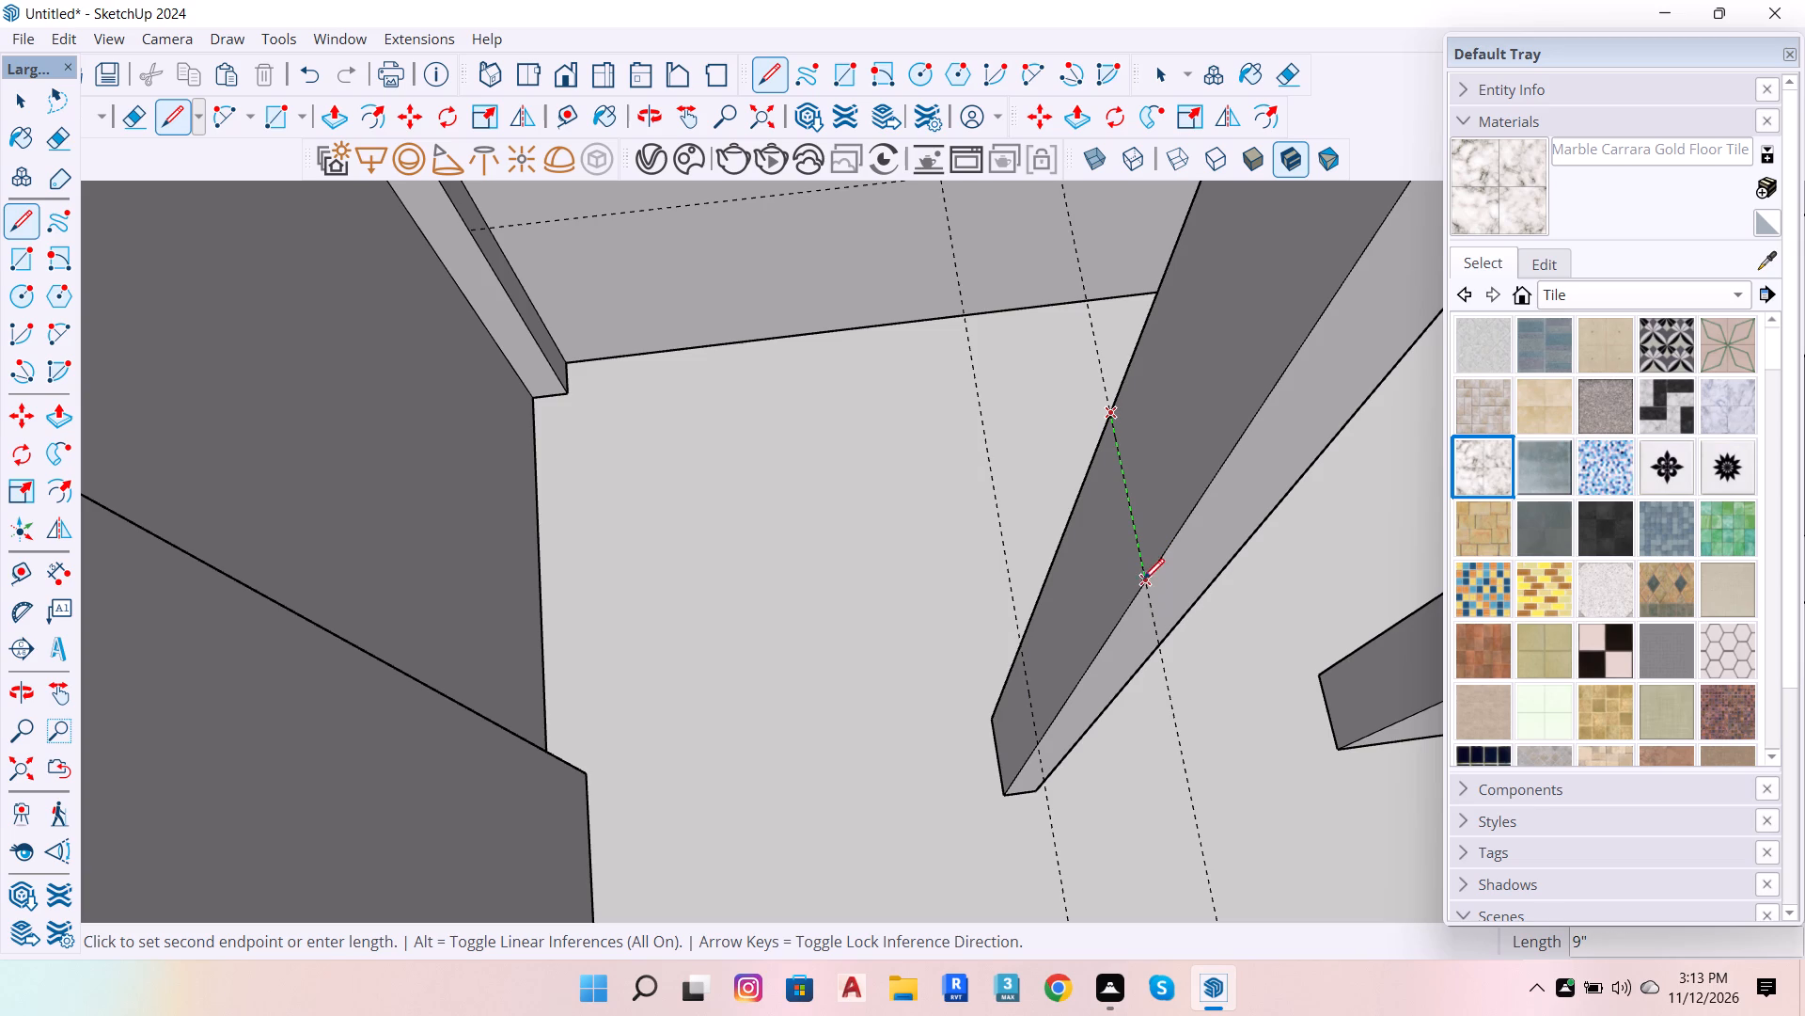
pyautogui.click(1146, 581)
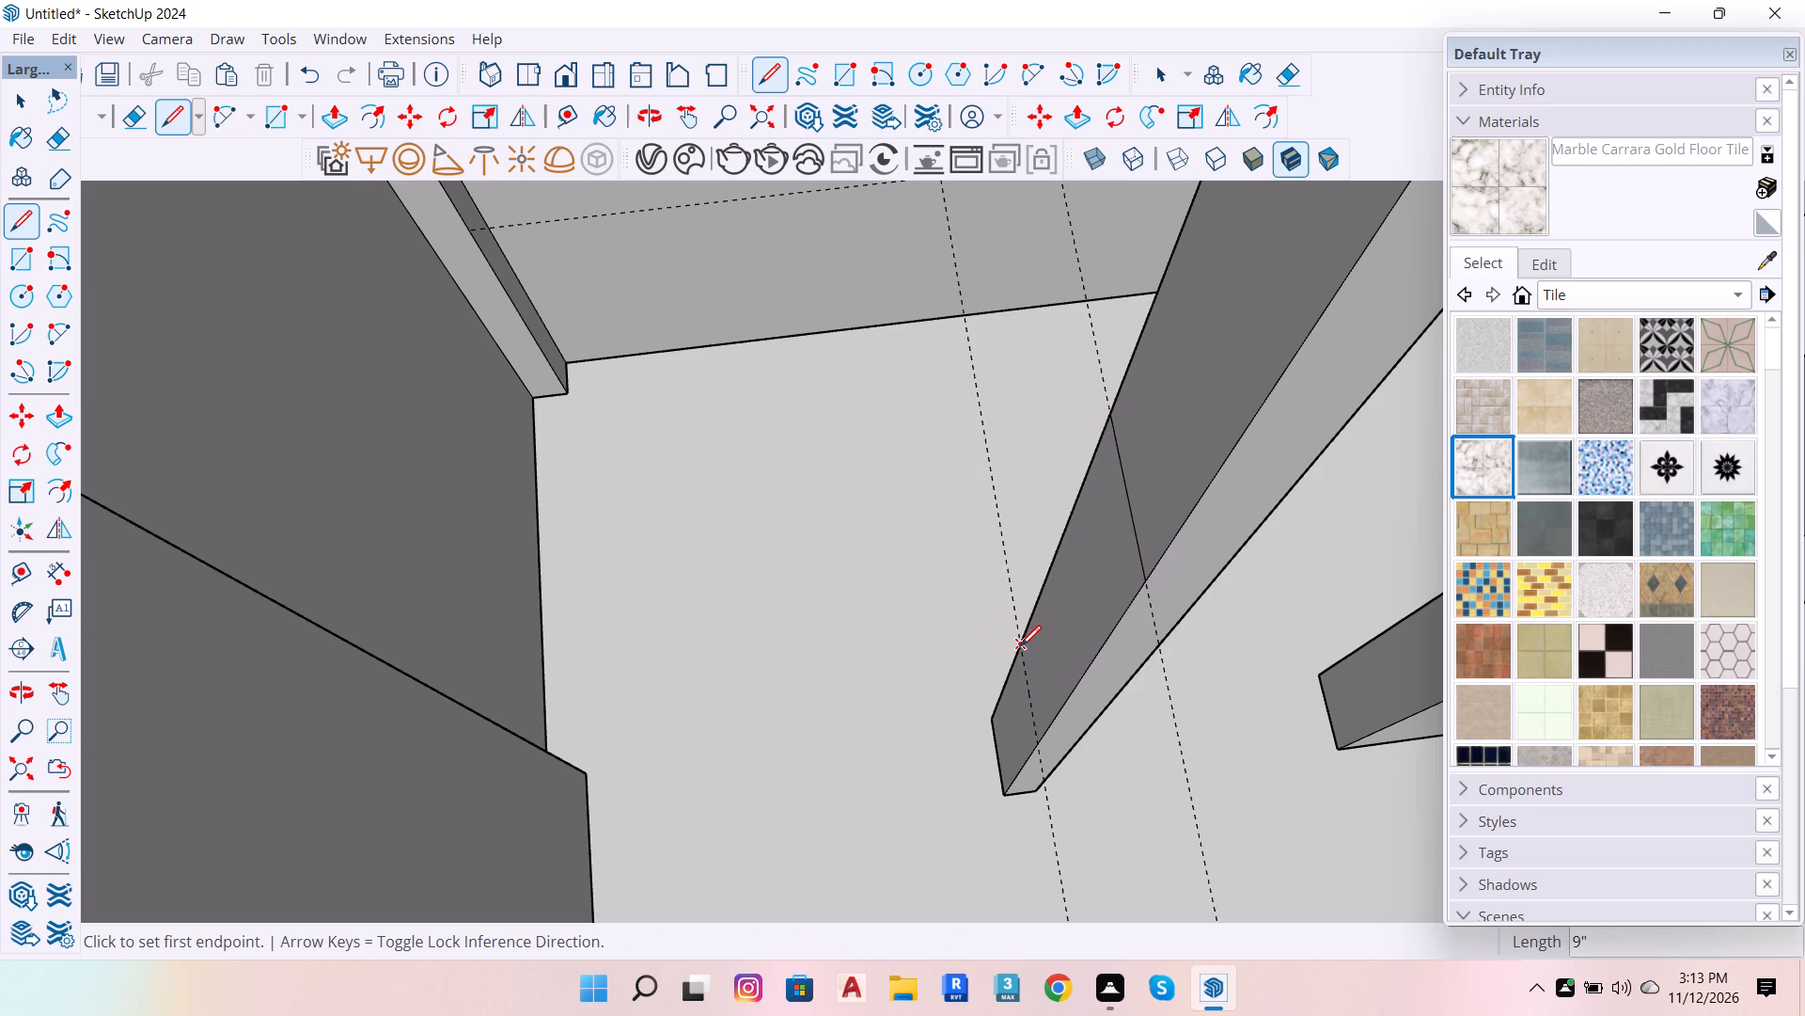
pyautogui.click(1020, 646)
pyautogui.click(1035, 750)
# Draw lines across the front face of the rear wall's narrow pier along its lower and upper window guides.
pyautogui.scroll(-7, 1129, 704)
pyautogui.scroll(4, 1152, 550)
pyautogui.scroll(-7, 988, 531)
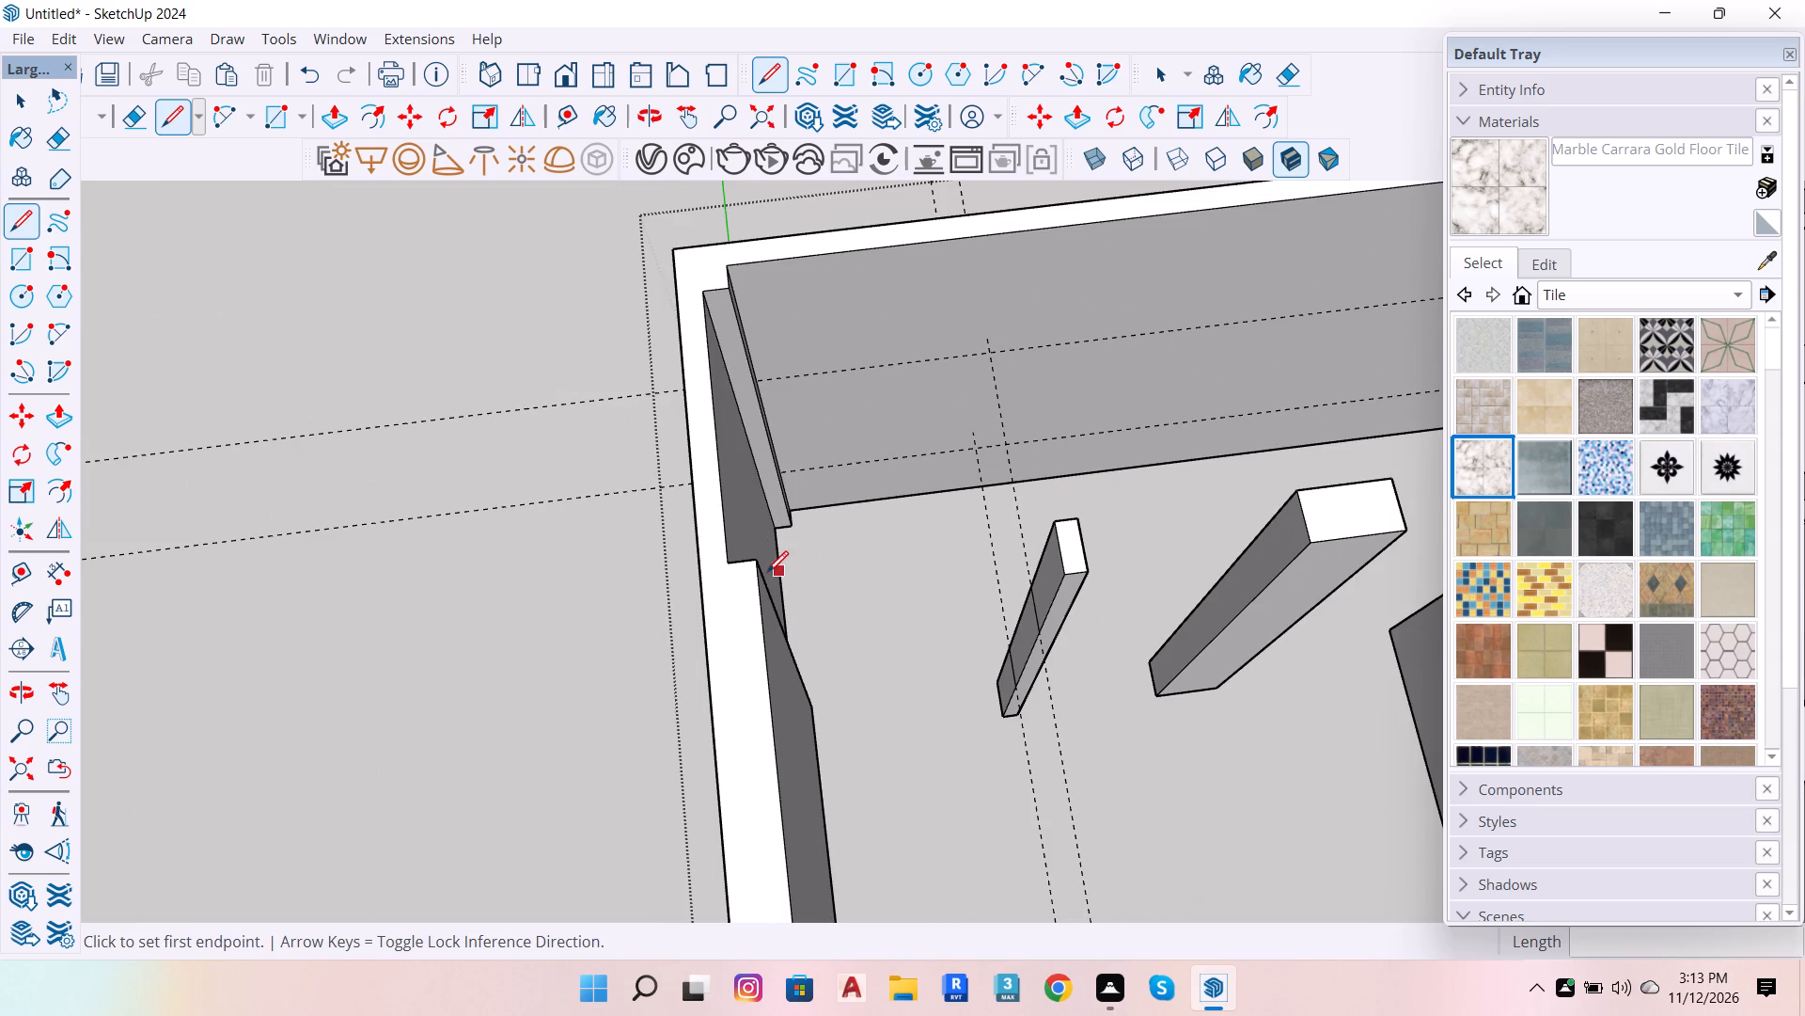
pyautogui.scroll(-6, 817, 545)
pyautogui.scroll(-6, 234, 718)
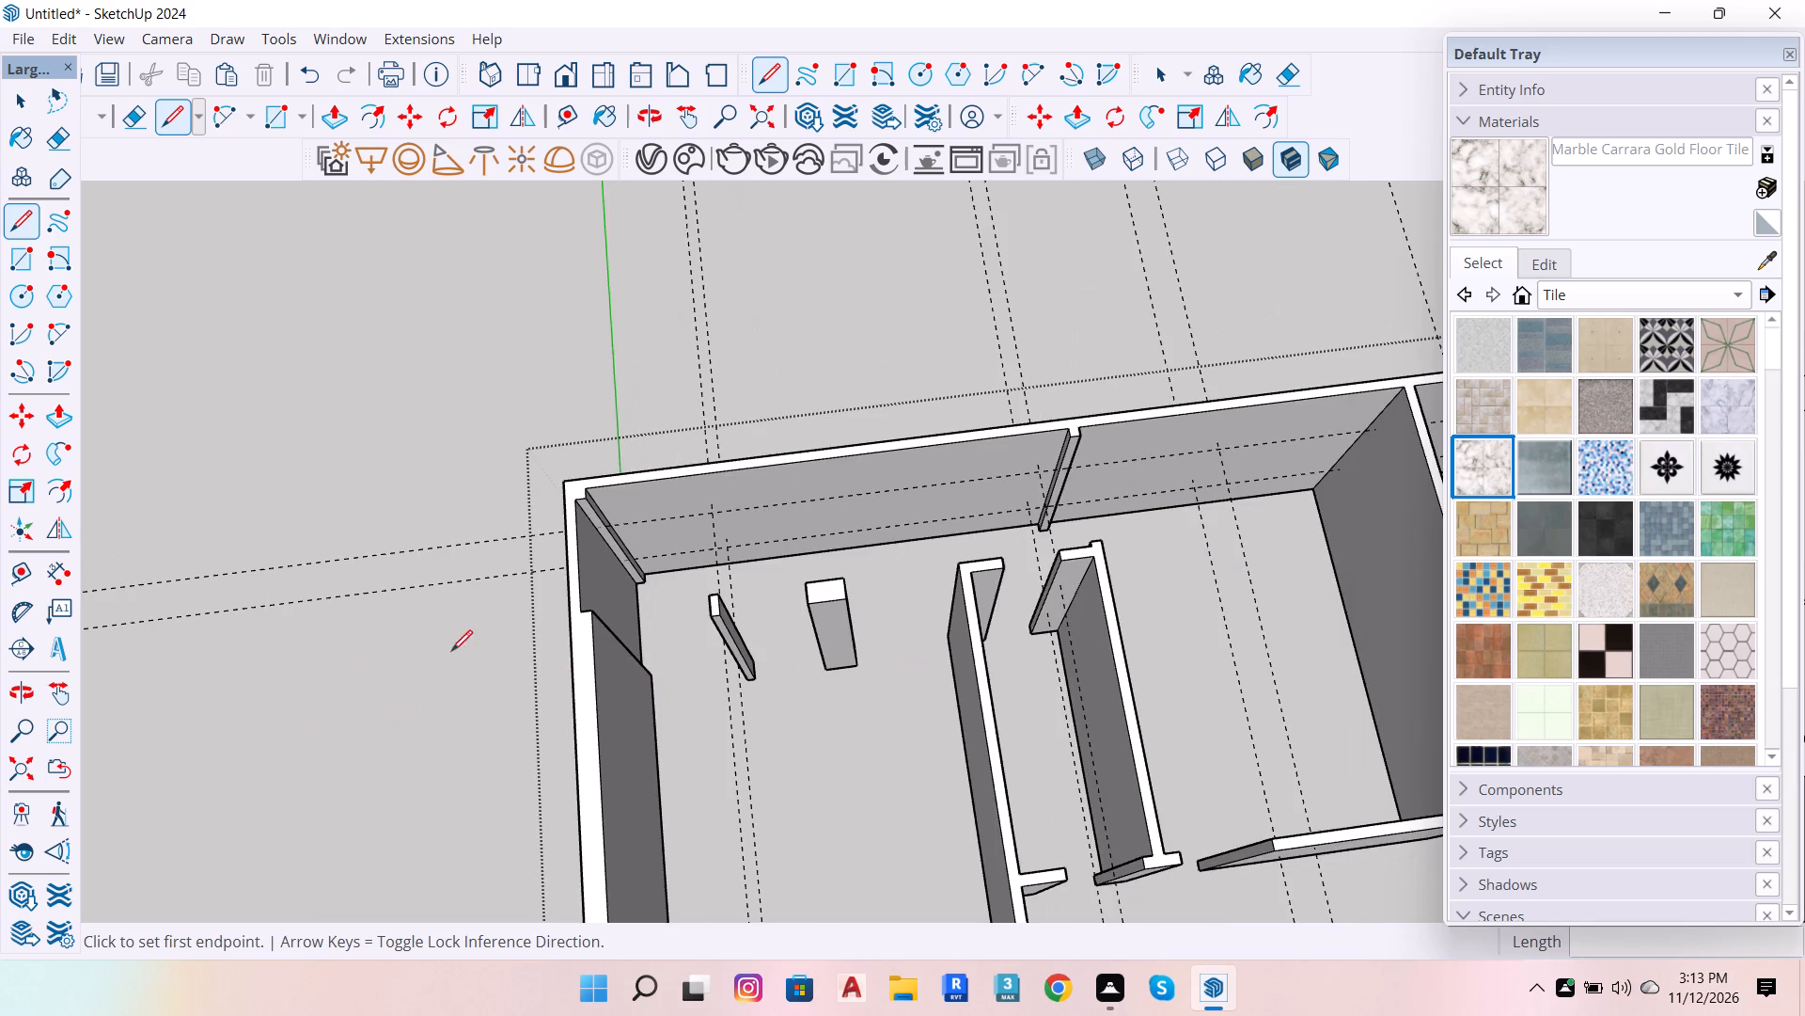
pyautogui.scroll(5, 1102, 460)
pyautogui.scroll(6, 1075, 556)
pyautogui.scroll(7, 966, 501)
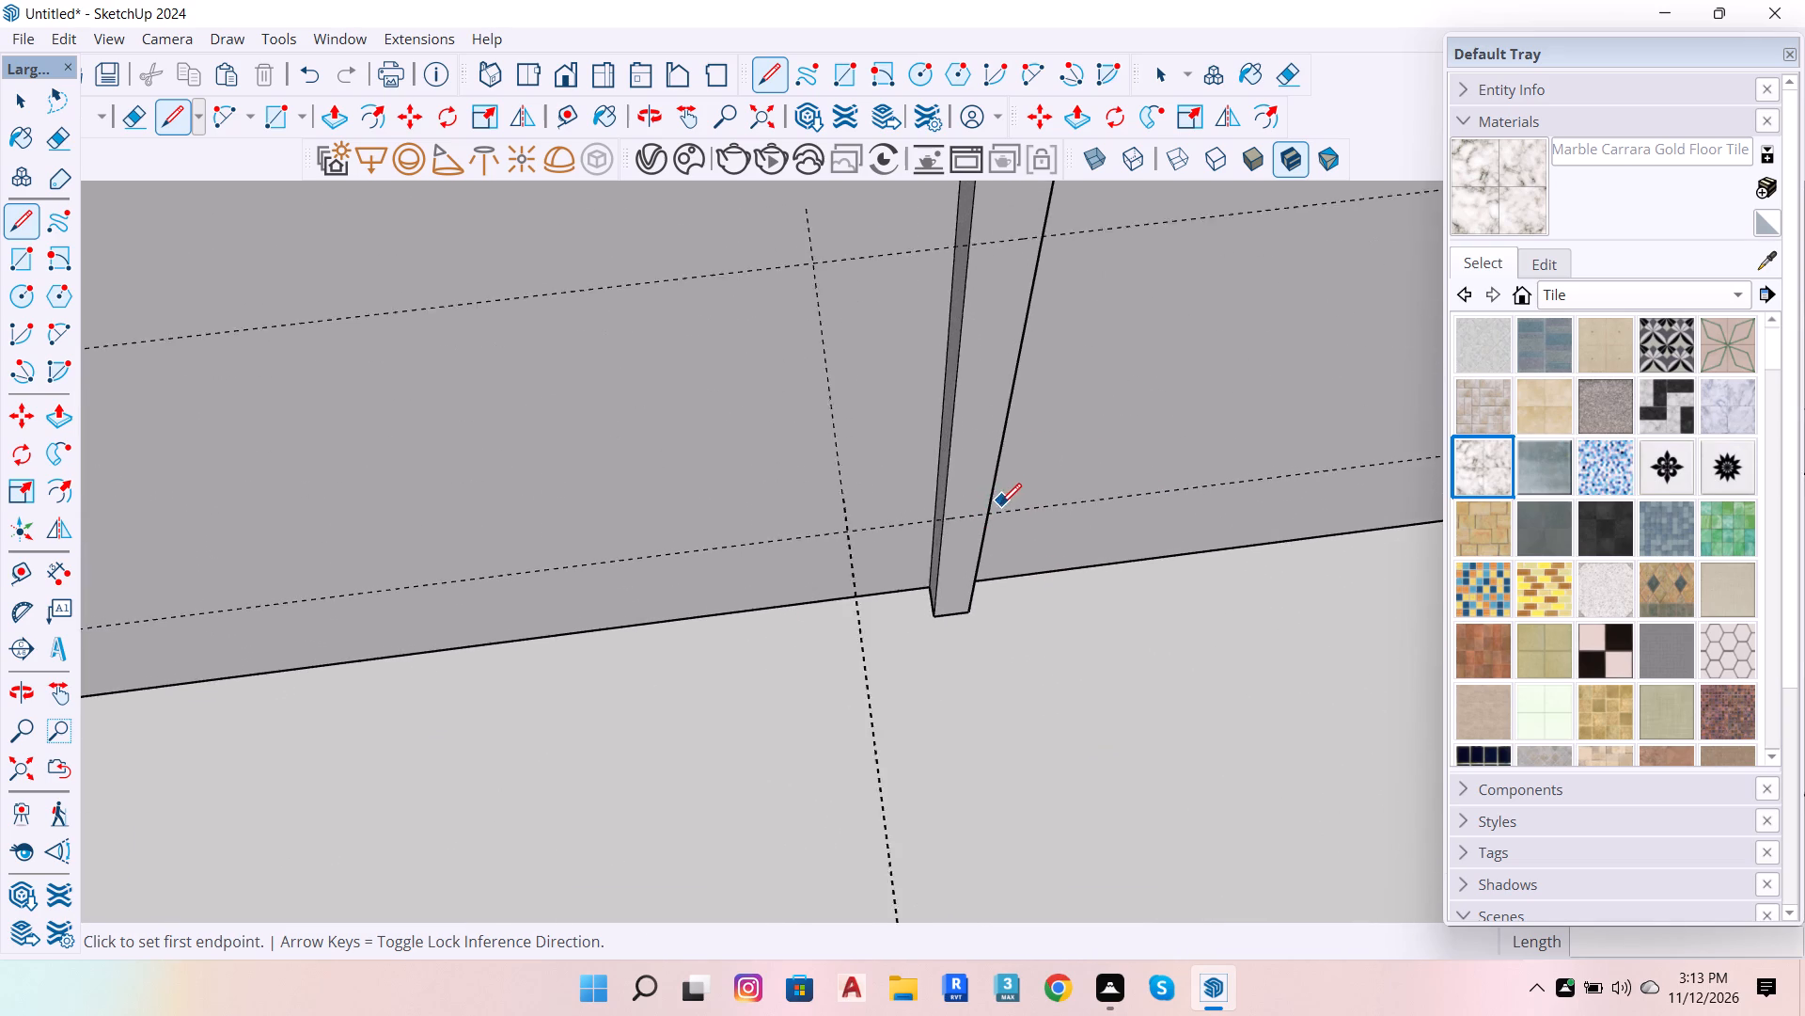
pyautogui.scroll(3, 1000, 504)
pyautogui.click(981, 527)
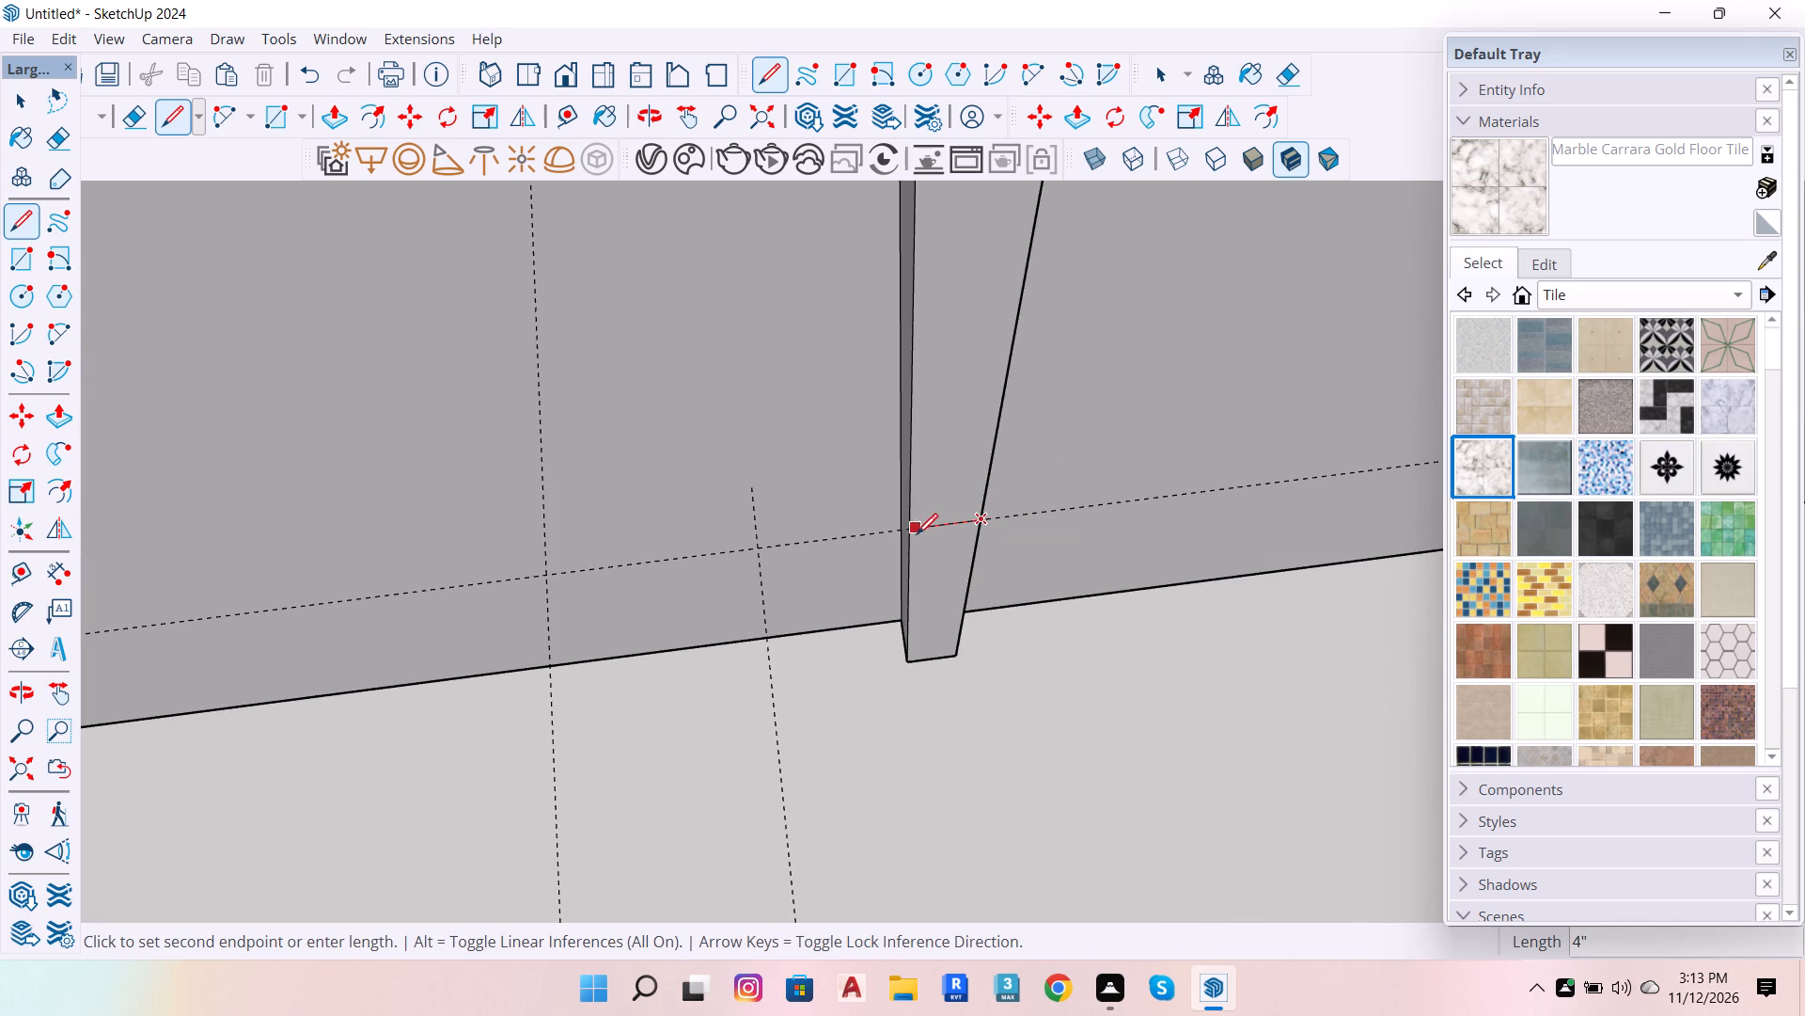
pyautogui.click(914, 533)
pyautogui.scroll(-12, 976, 620)
pyautogui.scroll(5, 980, 506)
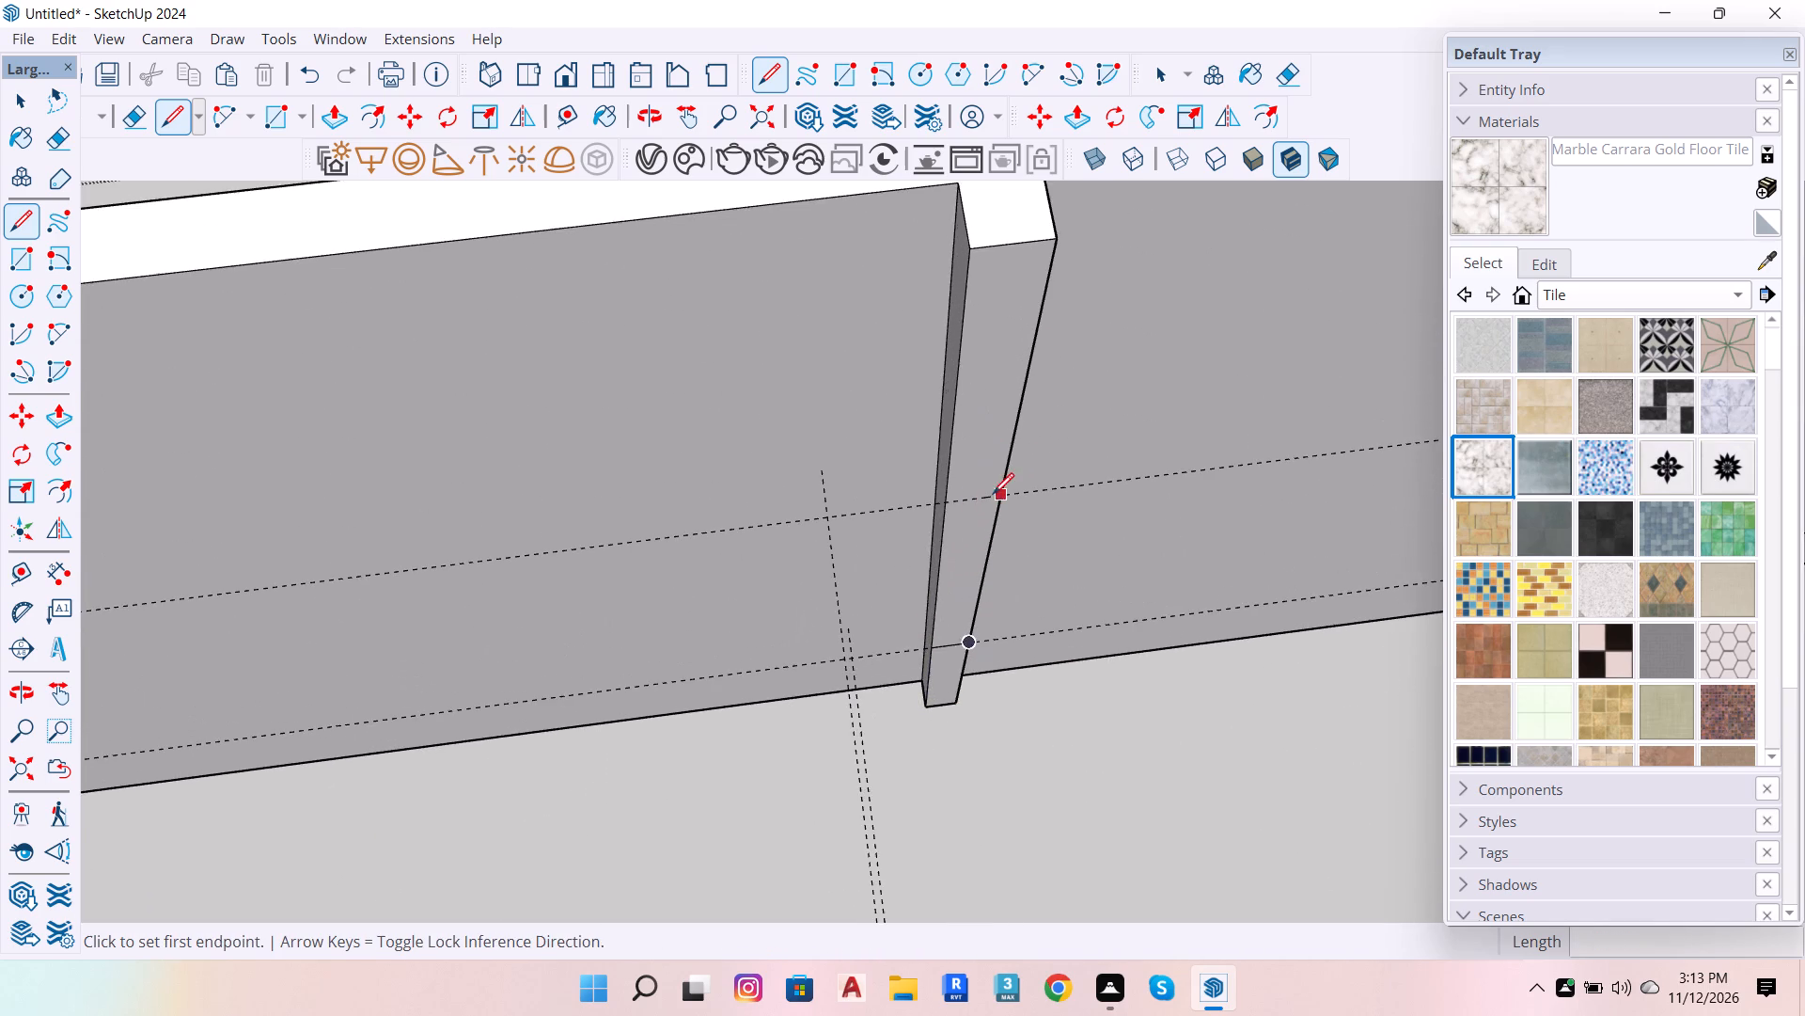
pyautogui.scroll(5, 997, 494)
pyautogui.click(1002, 499)
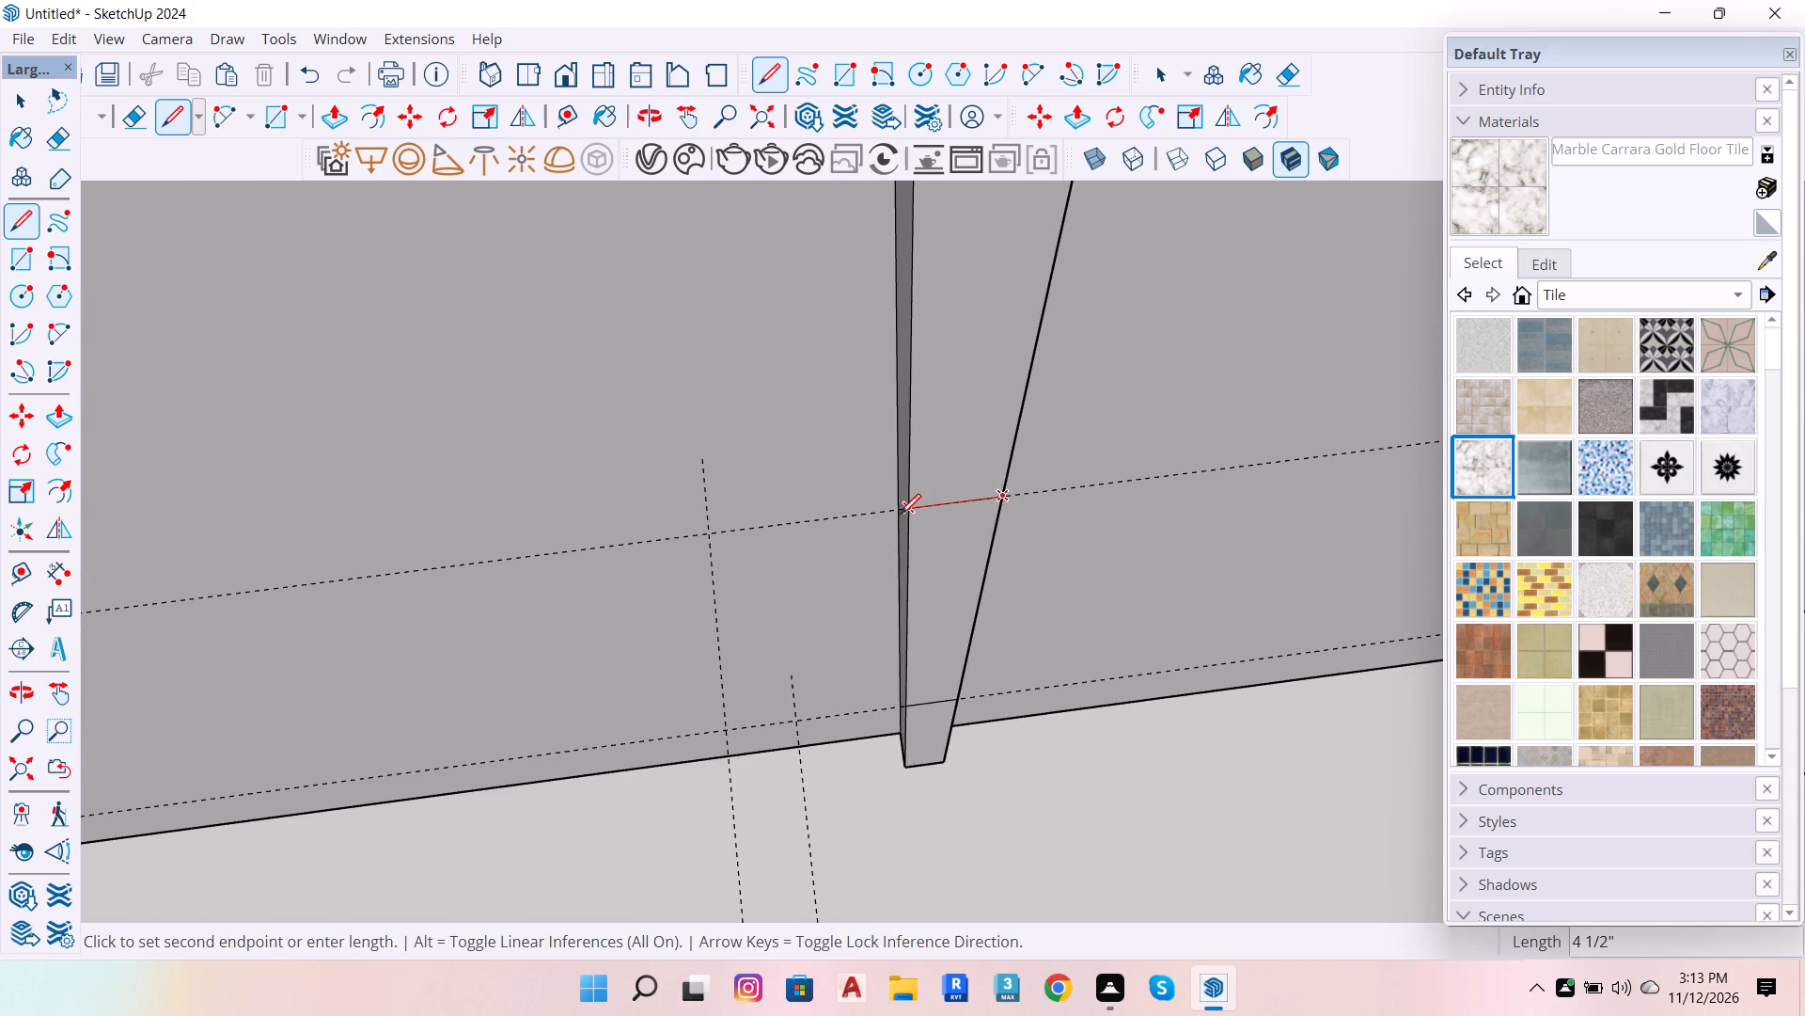
pyautogui.click(900, 515)
# Draw 9" lines along the upper and lower guides across the side face of the freestanding post beside the interior steps.
pyautogui.scroll(-20, 949, 478)
pyautogui.scroll(-6, 949, 478)
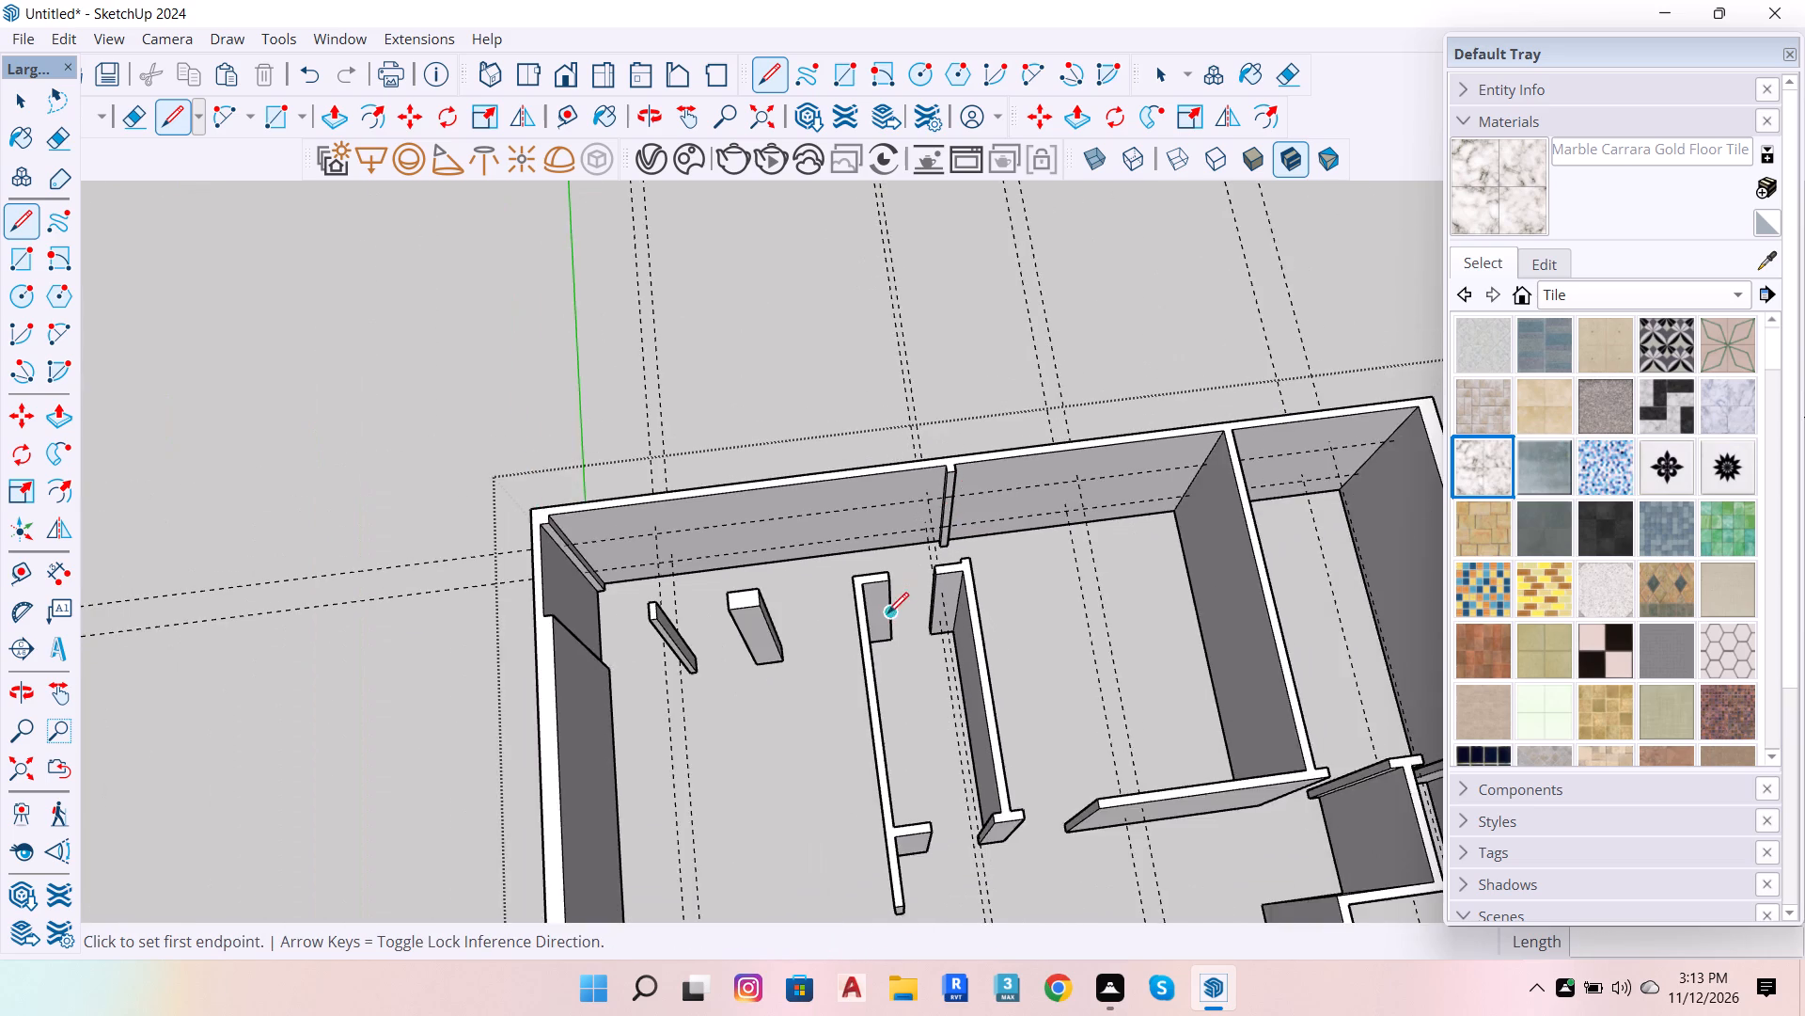
pyautogui.scroll(2, 887, 611)
pyautogui.scroll(-19, 1022, 501)
pyautogui.scroll(11, 1030, 591)
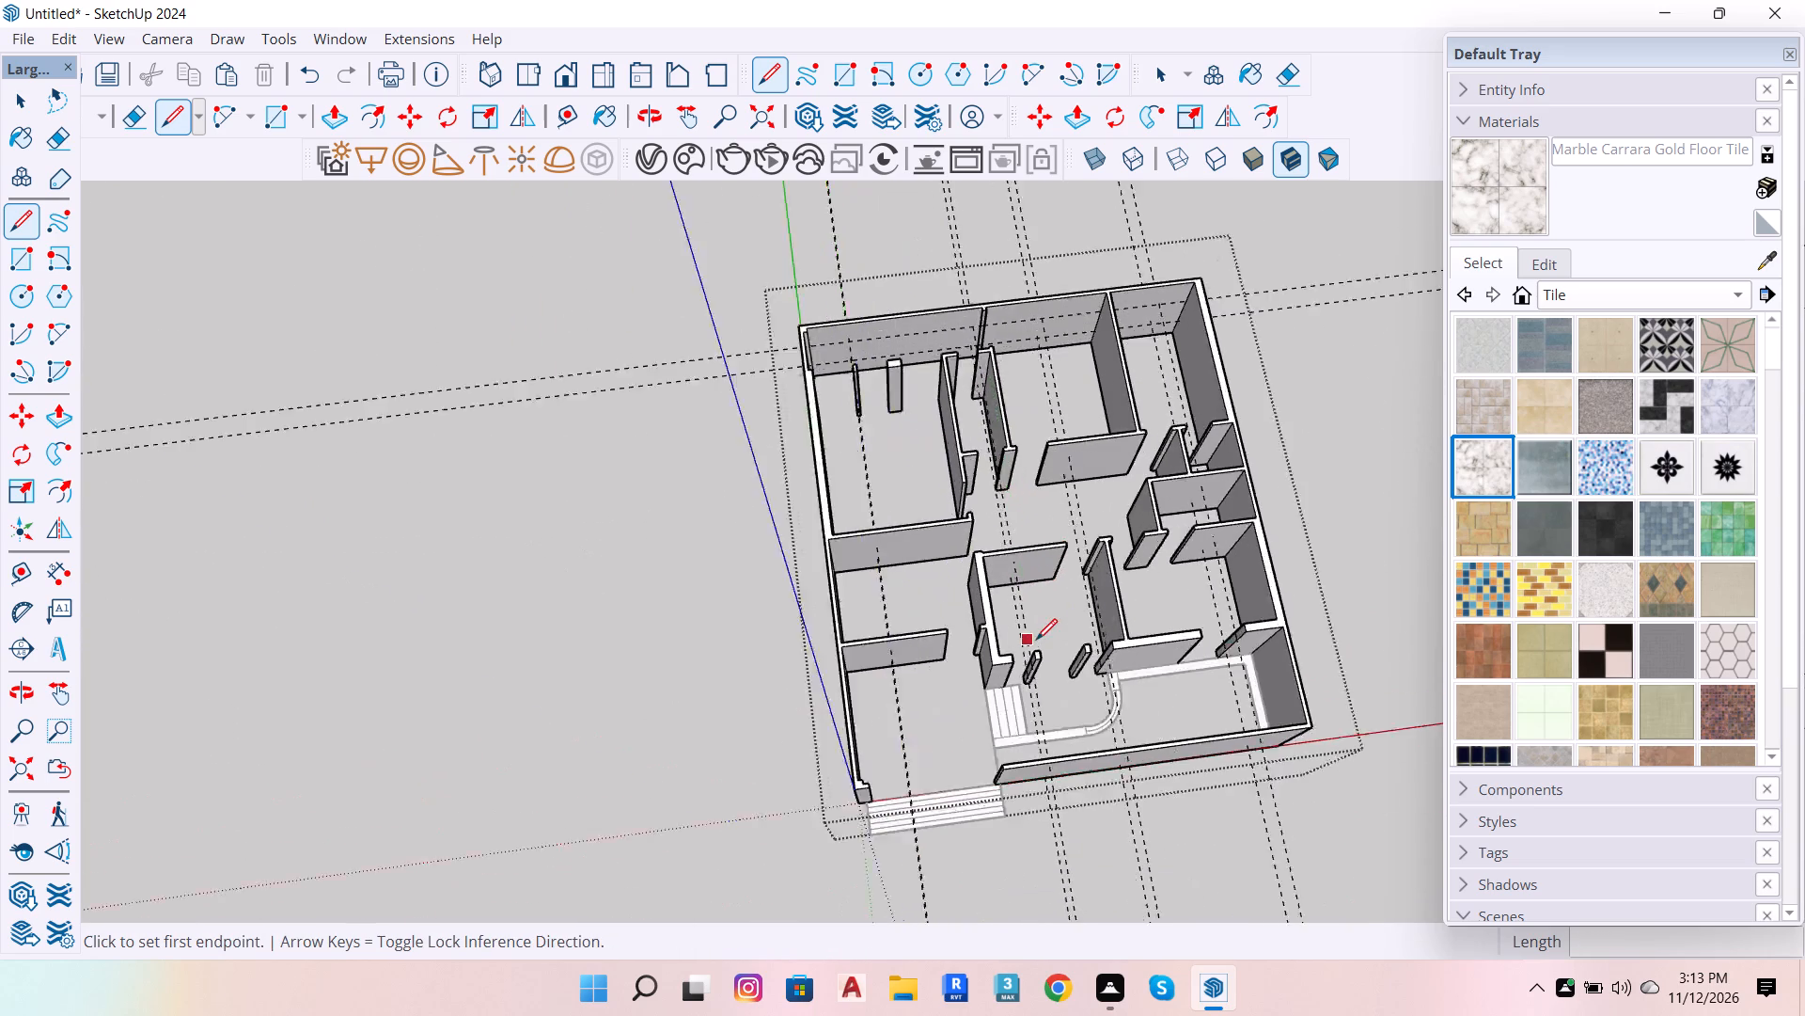
pyautogui.scroll(17, 1036, 640)
pyautogui.scroll(7, 982, 672)
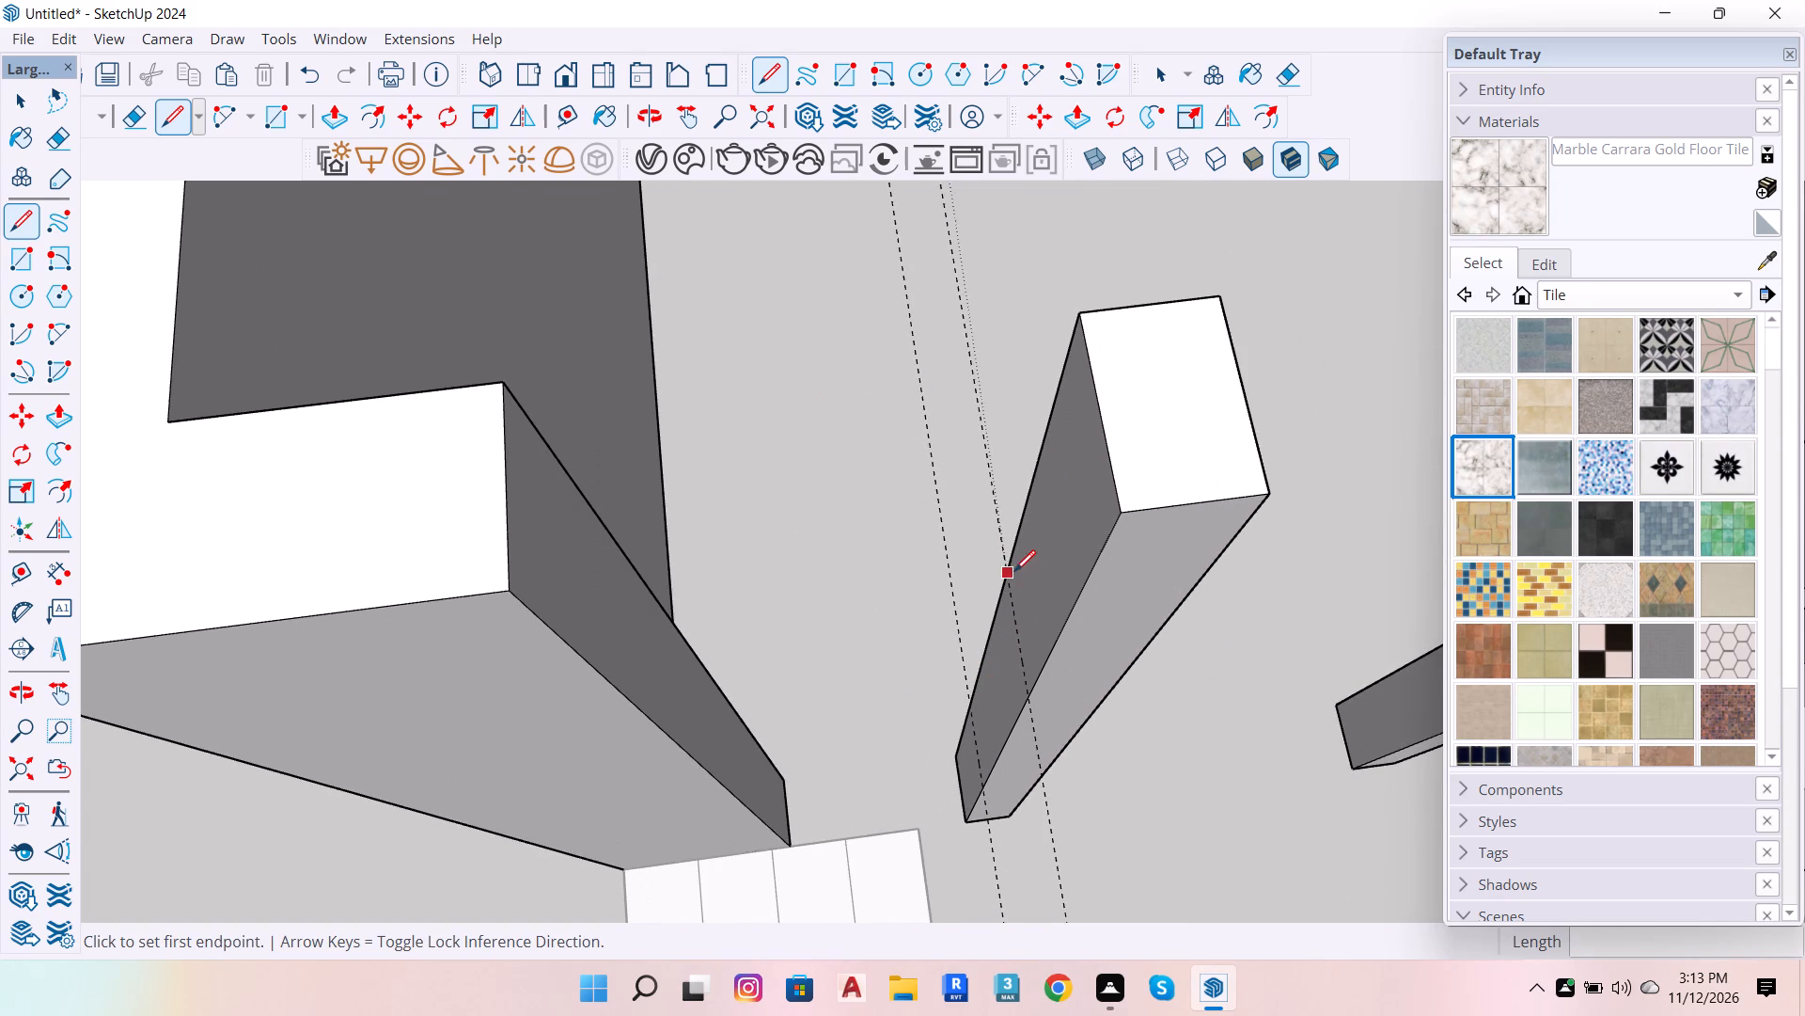
pyautogui.click(1011, 568)
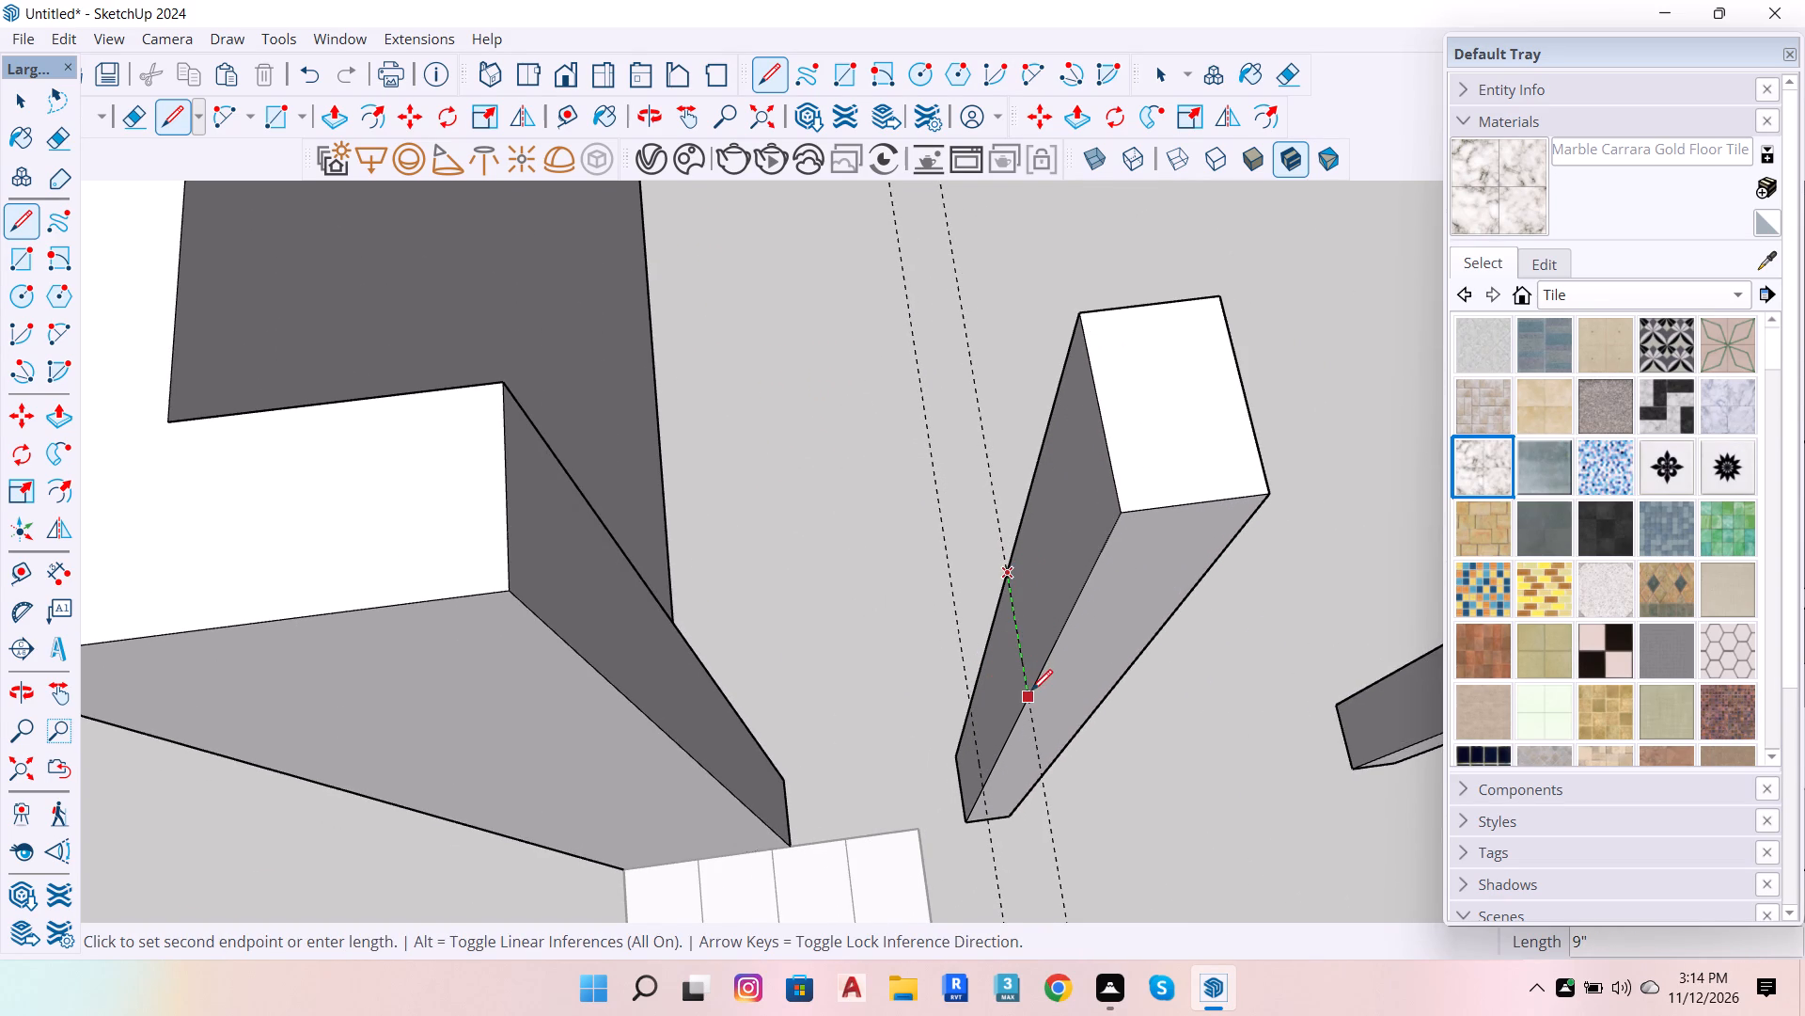
pyautogui.click(1030, 695)
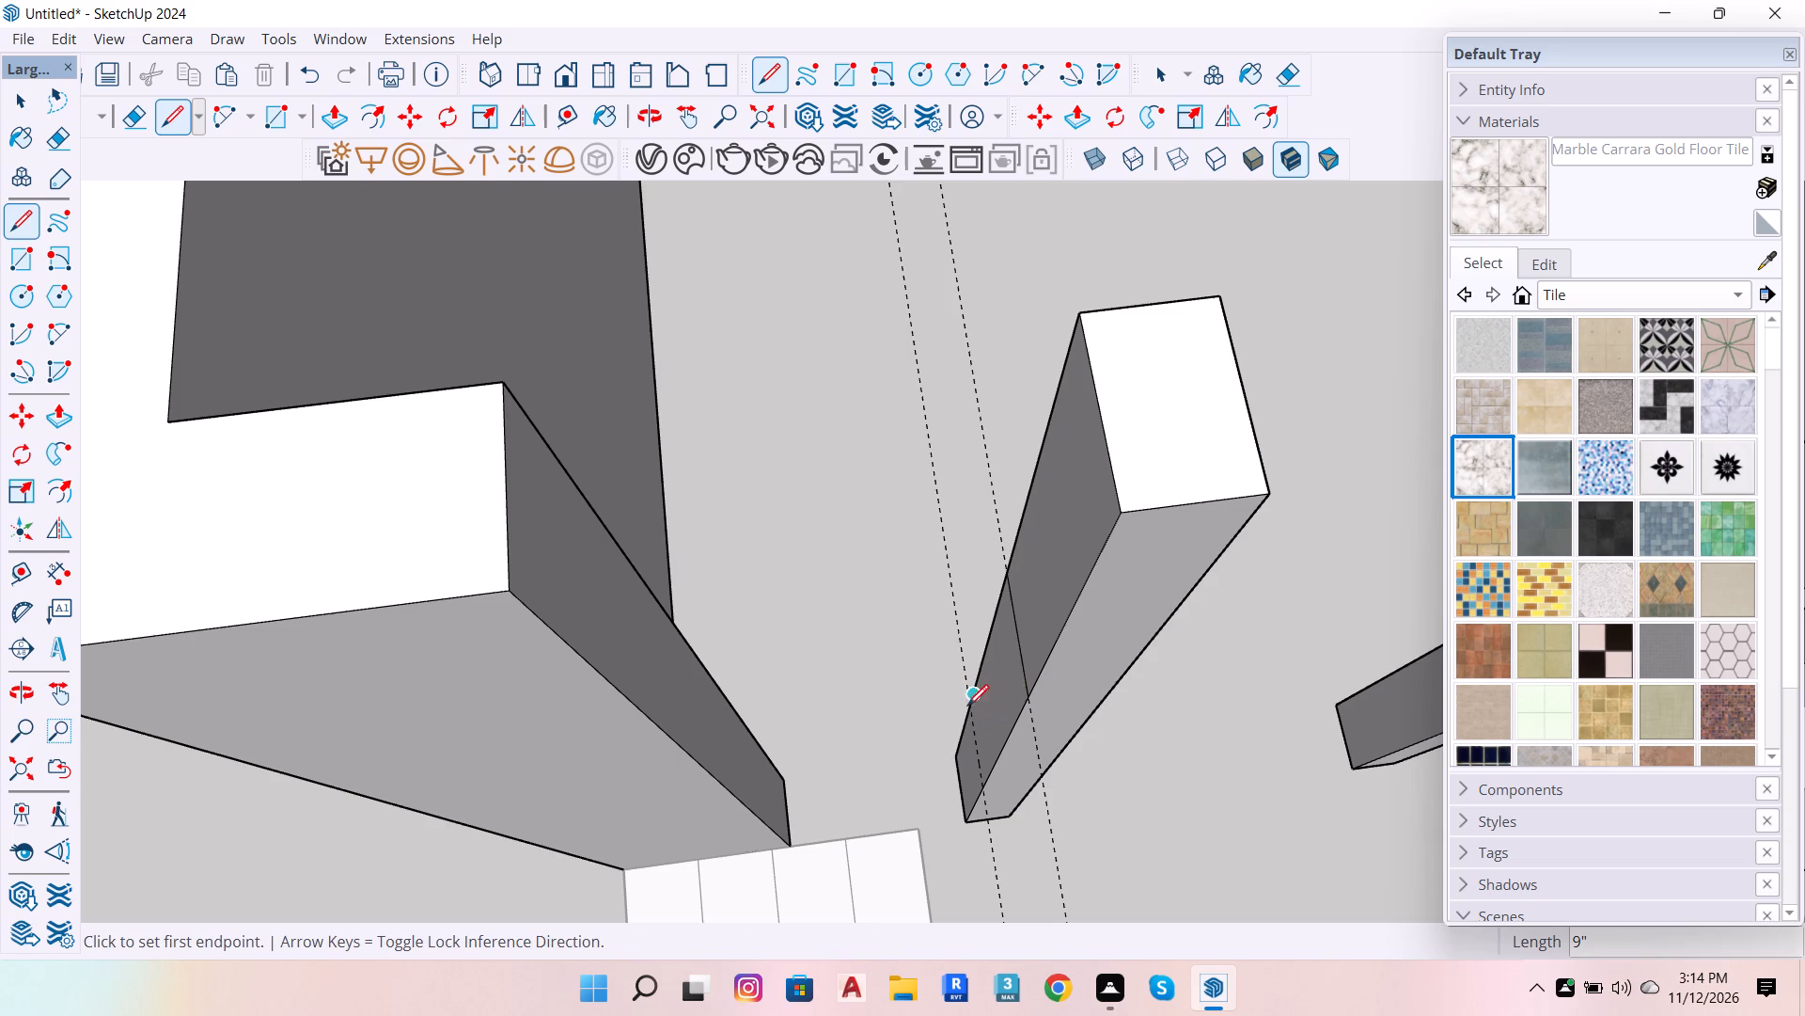
pyautogui.scroll(13, 959, 715)
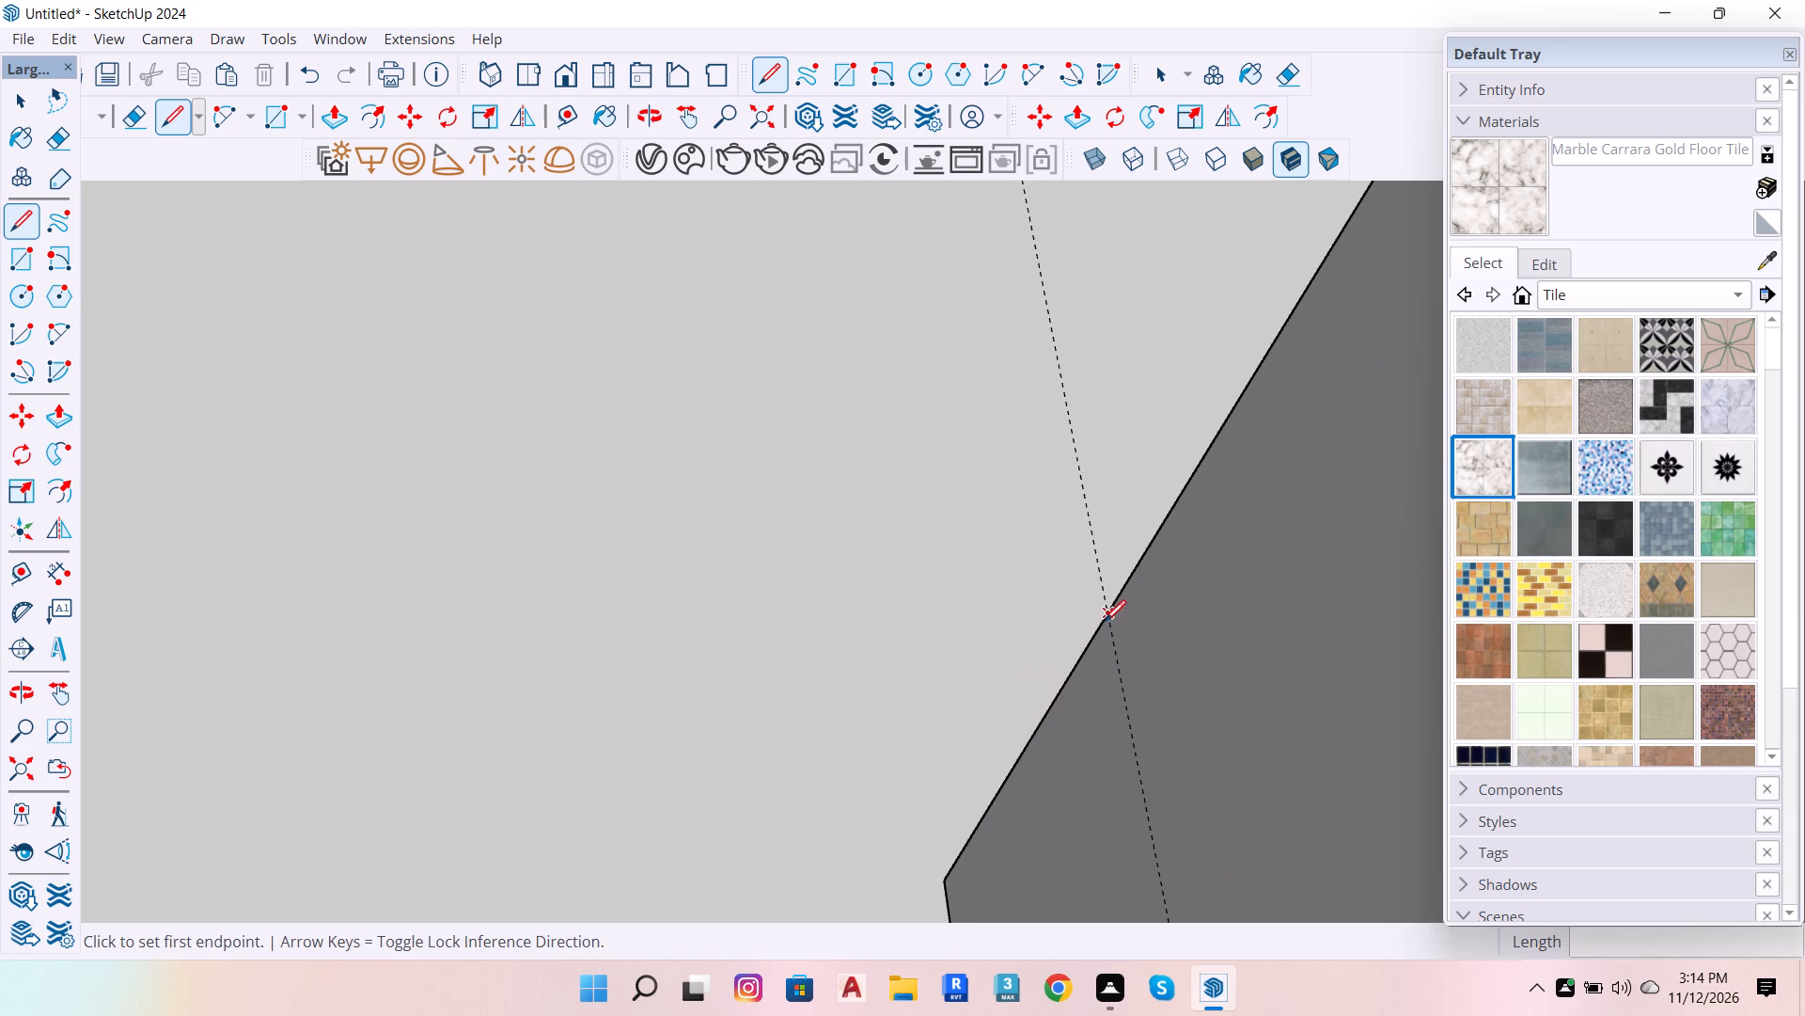
pyautogui.click(1105, 621)
pyautogui.scroll(-14, 1122, 578)
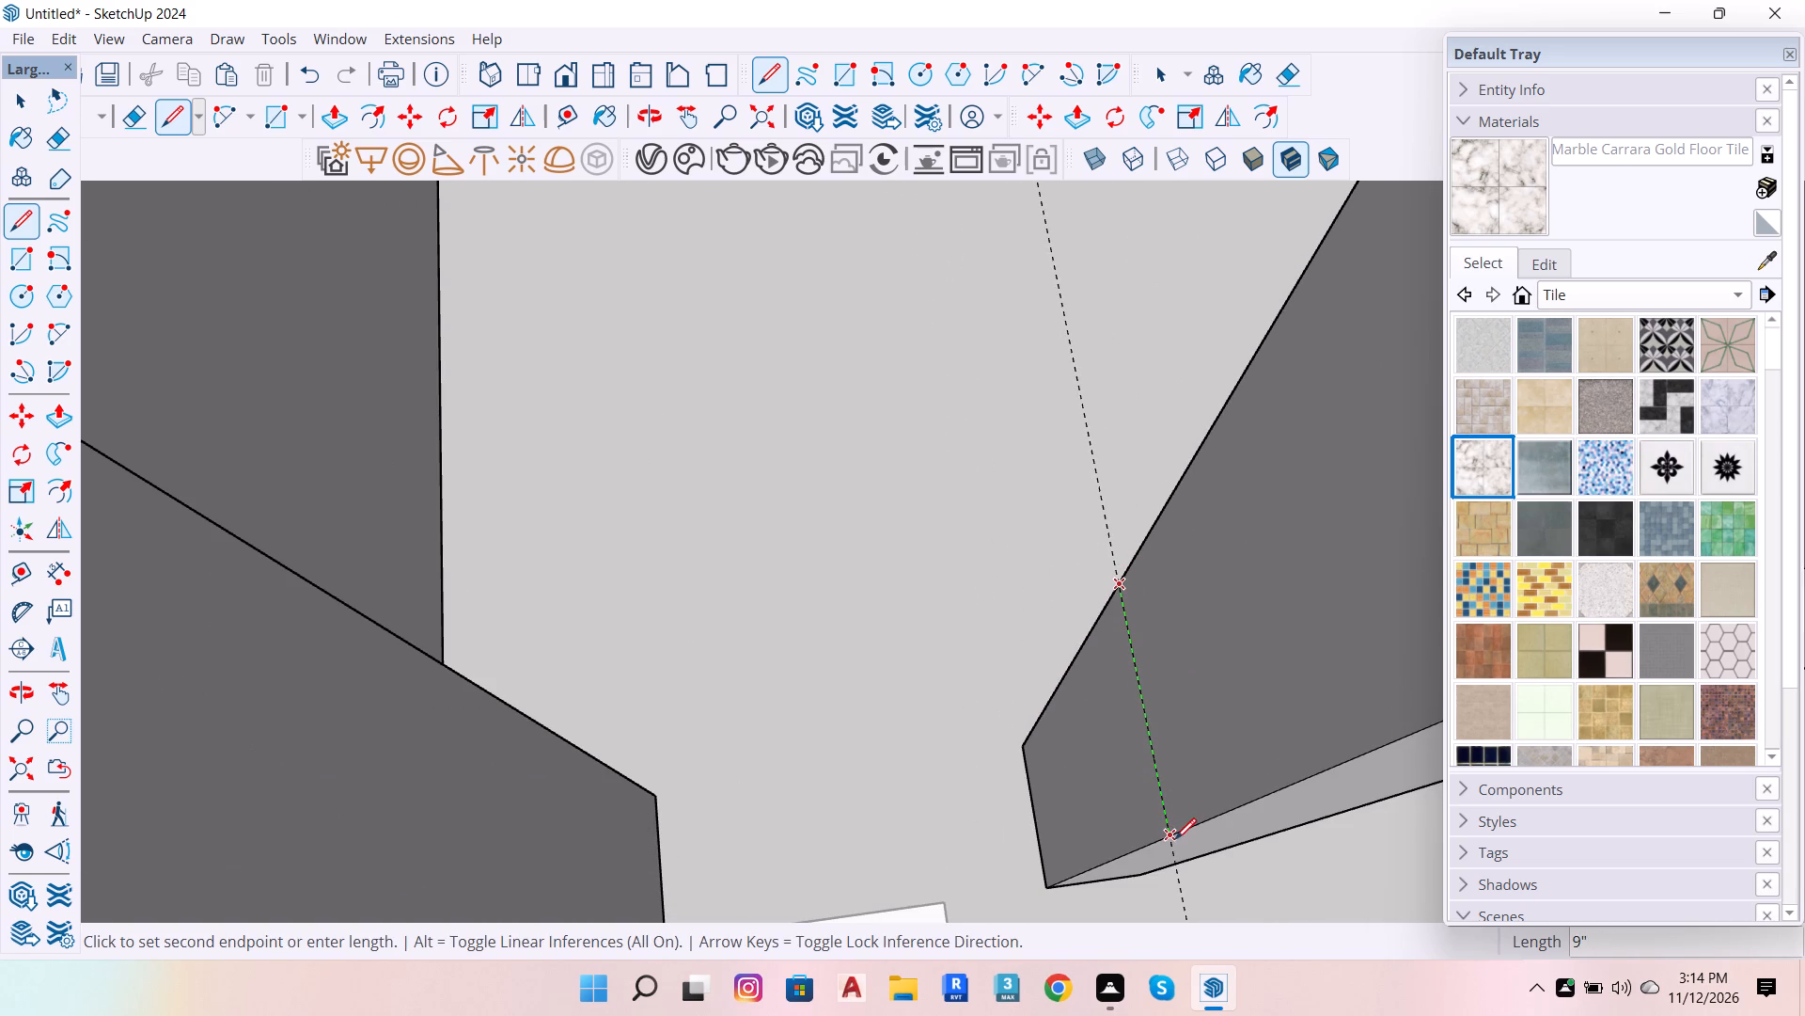
pyautogui.click(1164, 836)
# Draw 9" lines along the lower and upper guides across the wall end beside the curved platform edge.
pyautogui.scroll(-16, 959, 738)
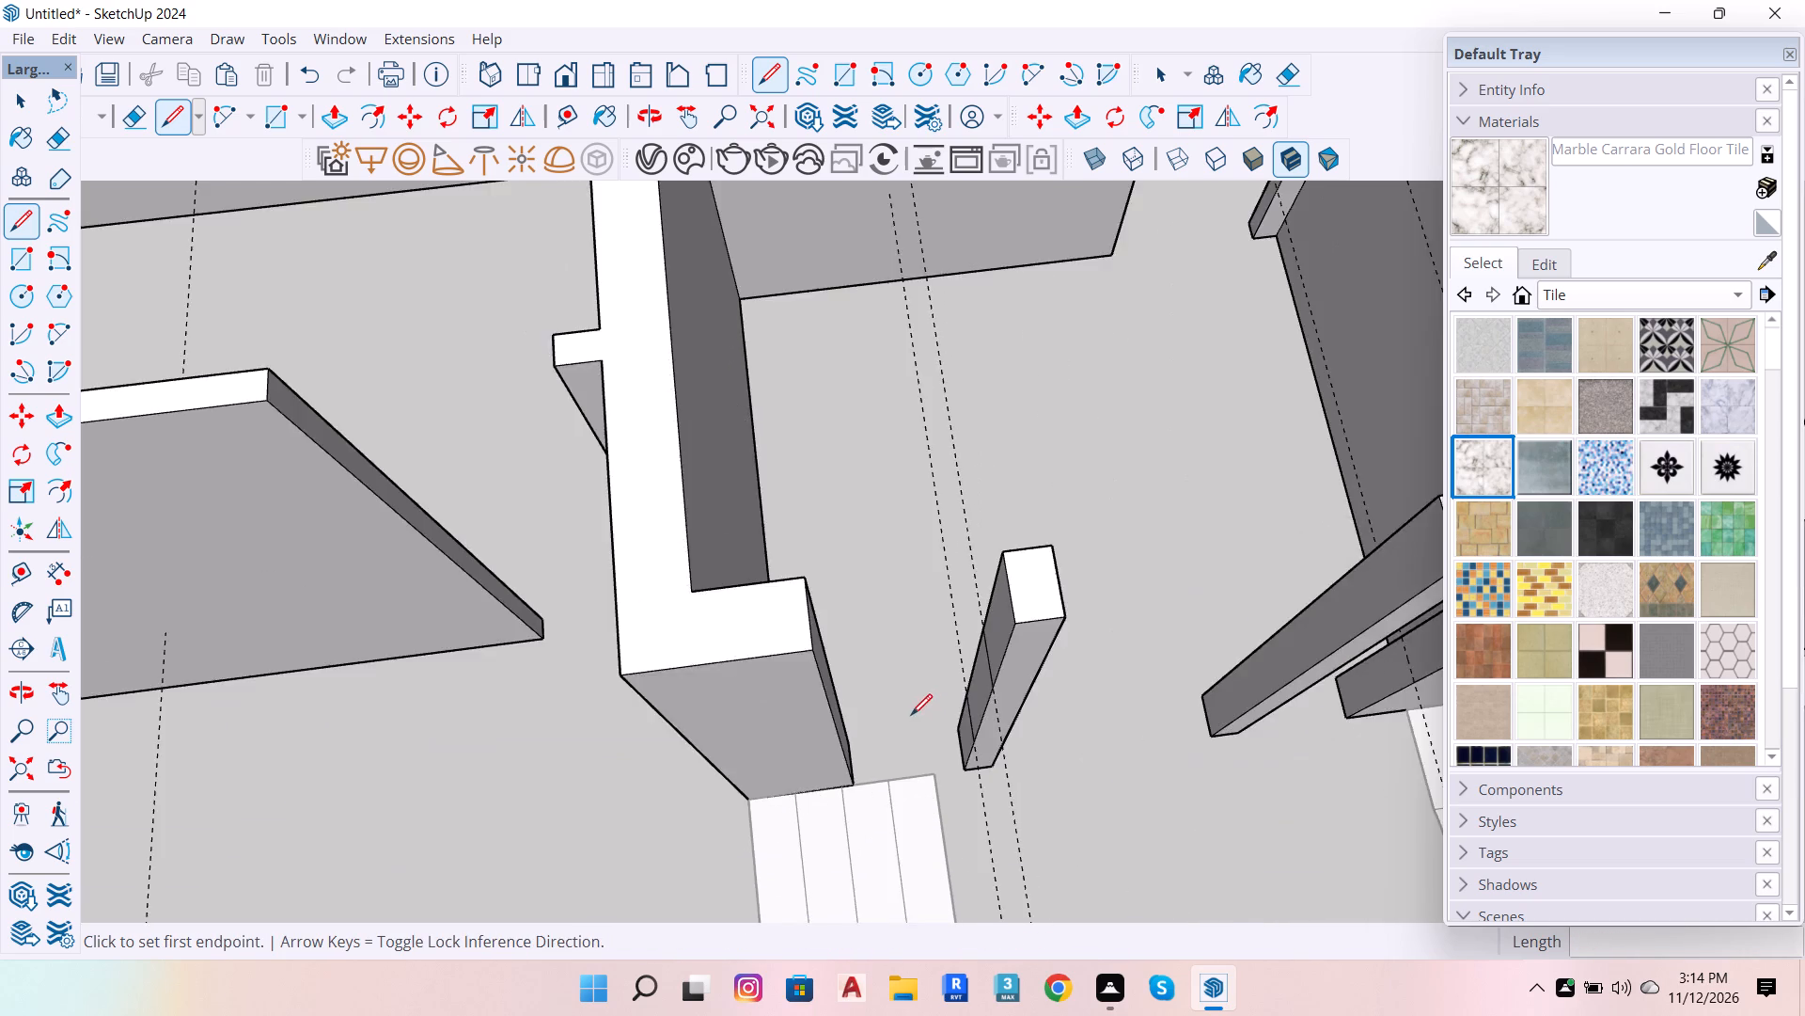
pyautogui.scroll(-5, 911, 715)
pyautogui.scroll(12, 1202, 731)
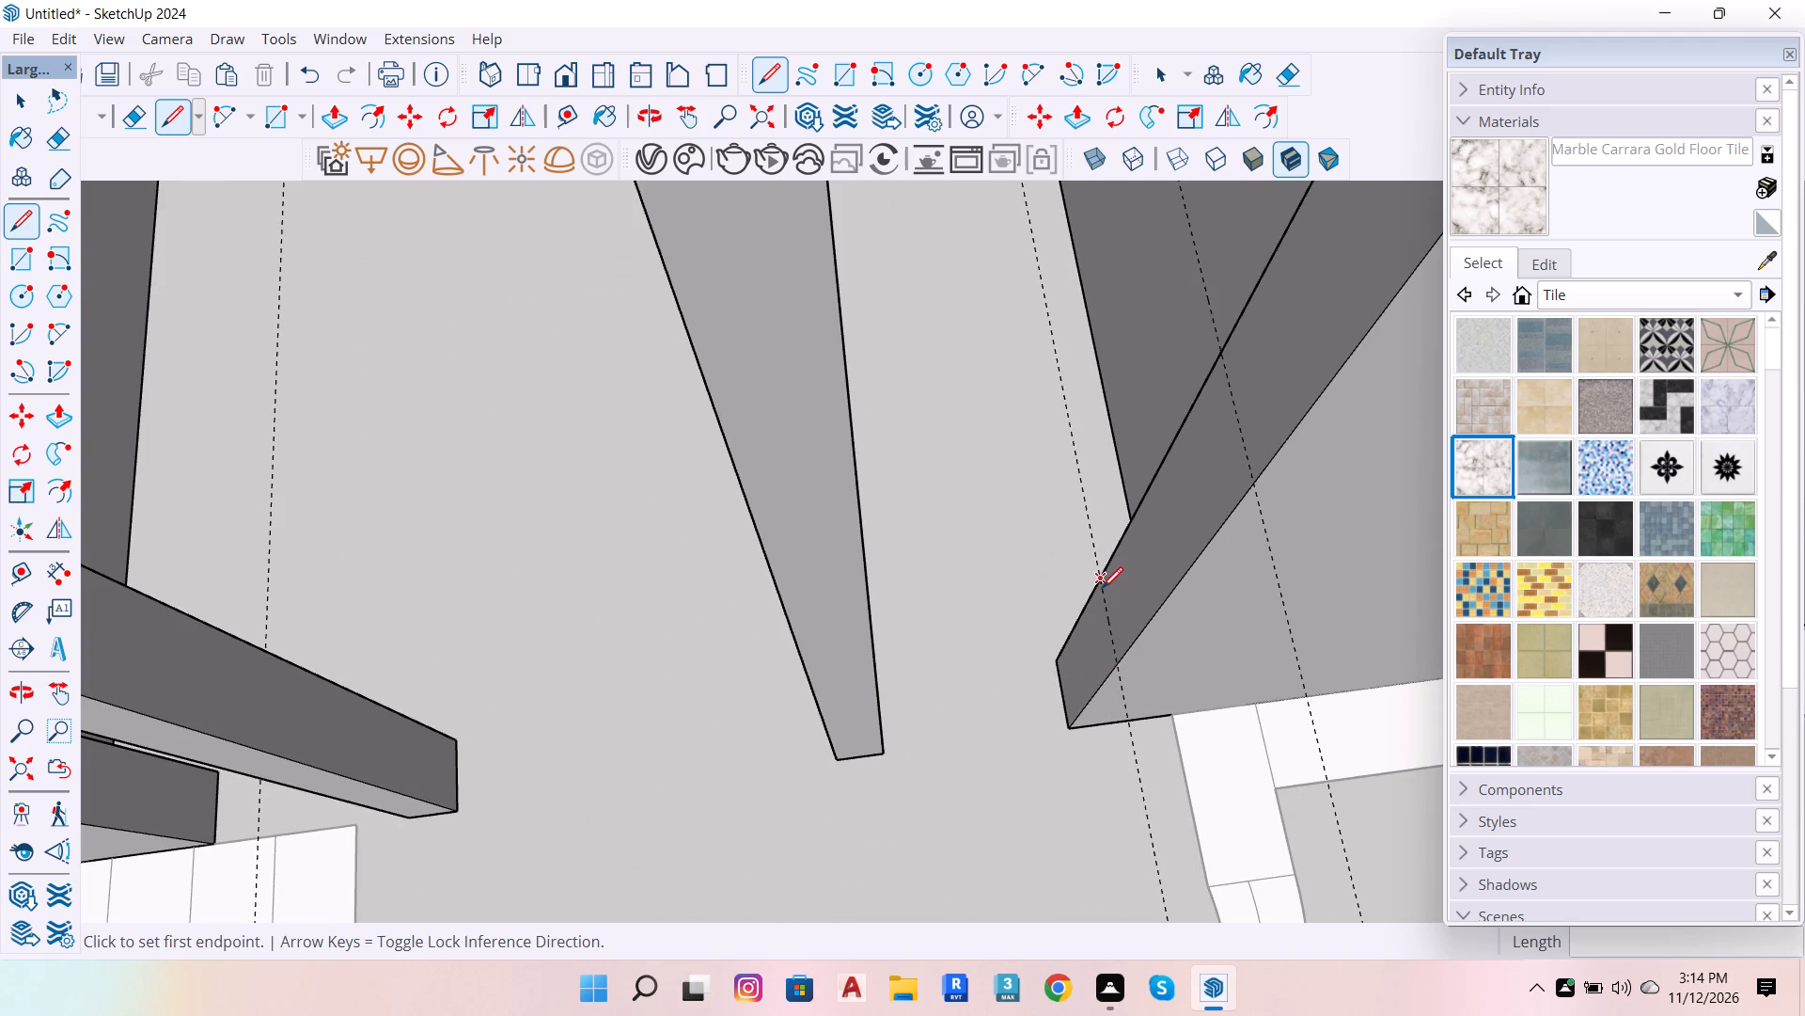
pyautogui.click(1102, 588)
pyautogui.click(1118, 665)
pyautogui.click(1218, 357)
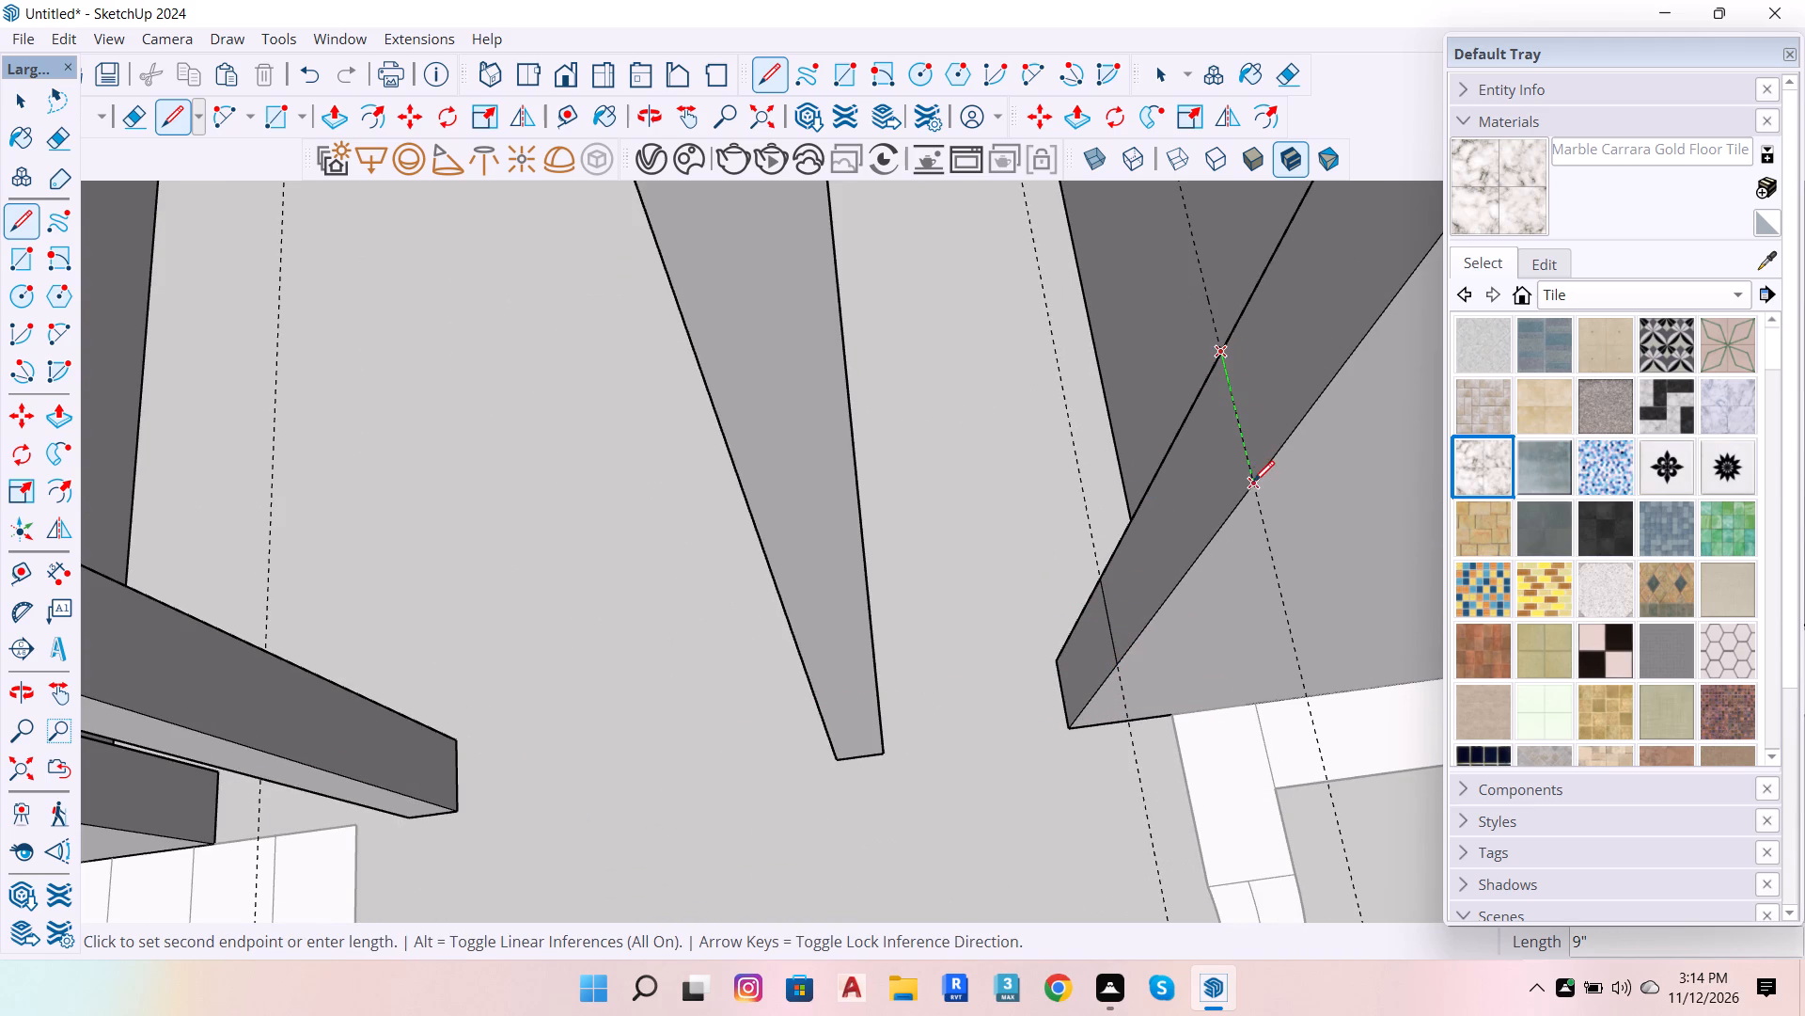
pyautogui.click(1253, 482)
# Push/Pull the wall end's top and bottom sections 2' to the neighbouring post, leaving a window opening between the guide lines.
pyautogui.scroll(-6, 1106, 505)
pyautogui.scroll(-5, 1177, 472)
pyautogui.scroll(7, 1180, 484)
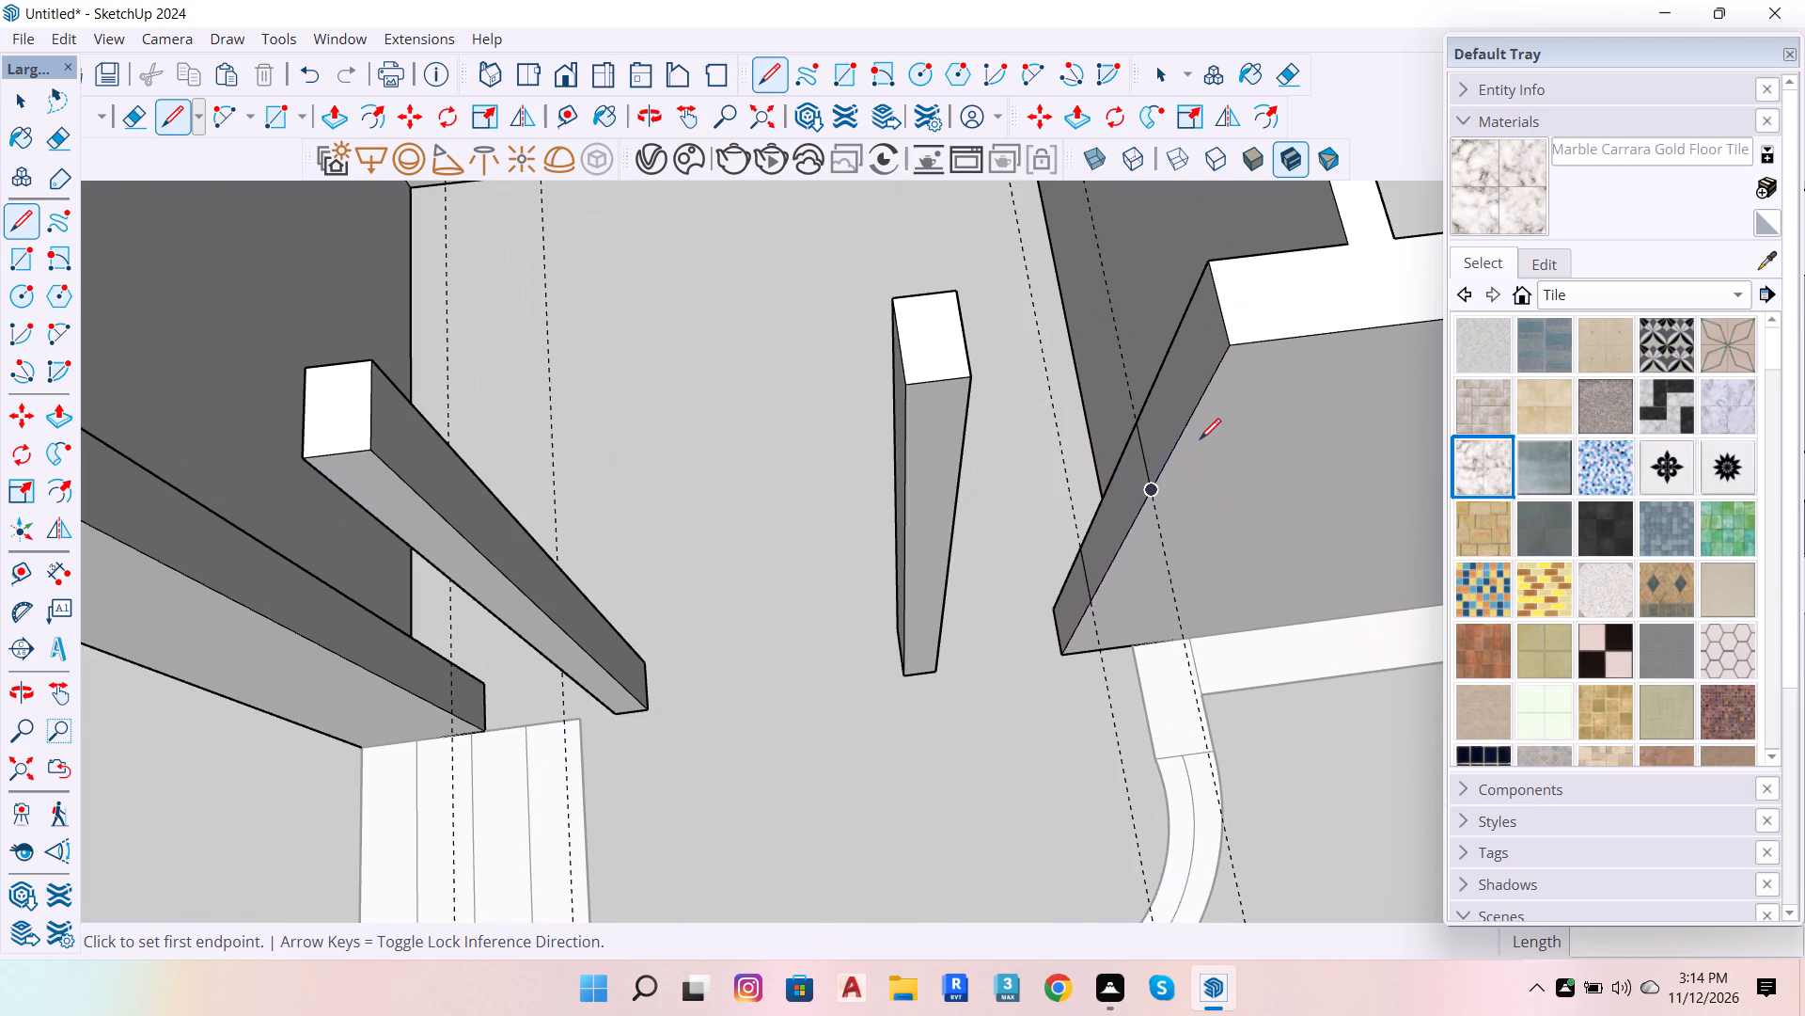
pyautogui.press('space')
pyautogui.press('p')
pyautogui.click(1185, 372)
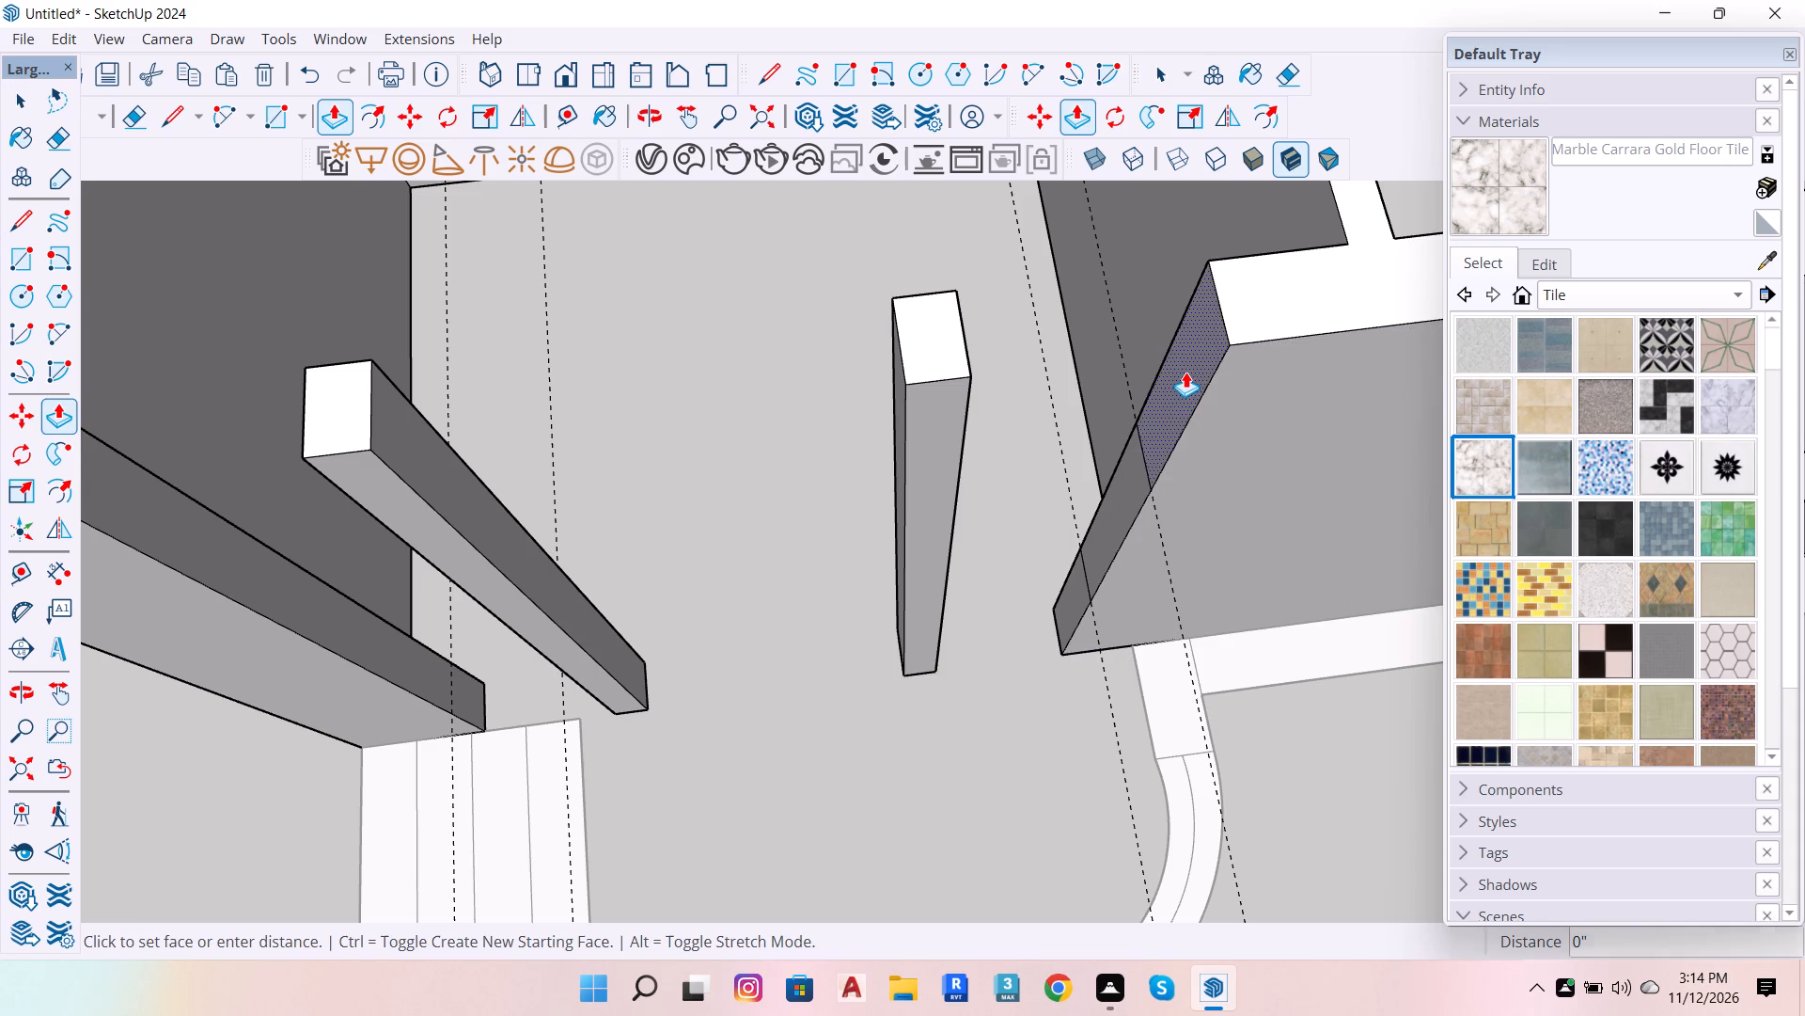
pyautogui.click(965, 424)
pyautogui.scroll(5, 1053, 610)
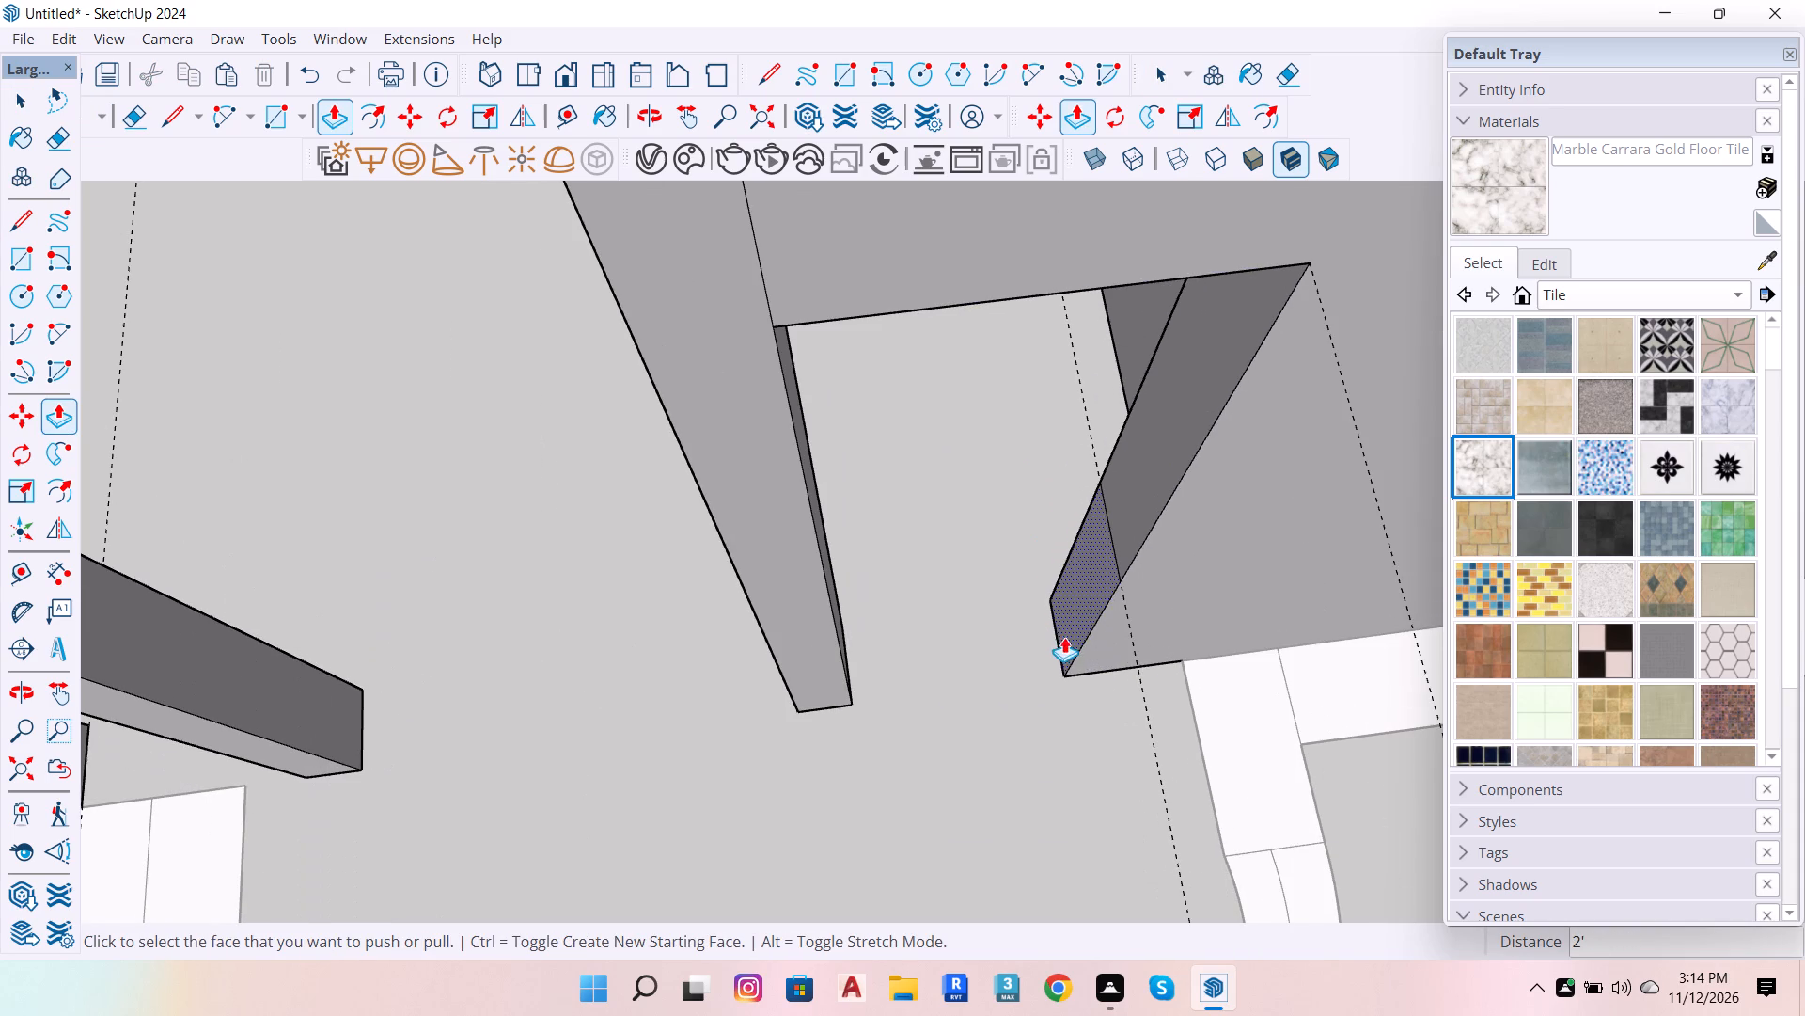
pyautogui.click(1072, 620)
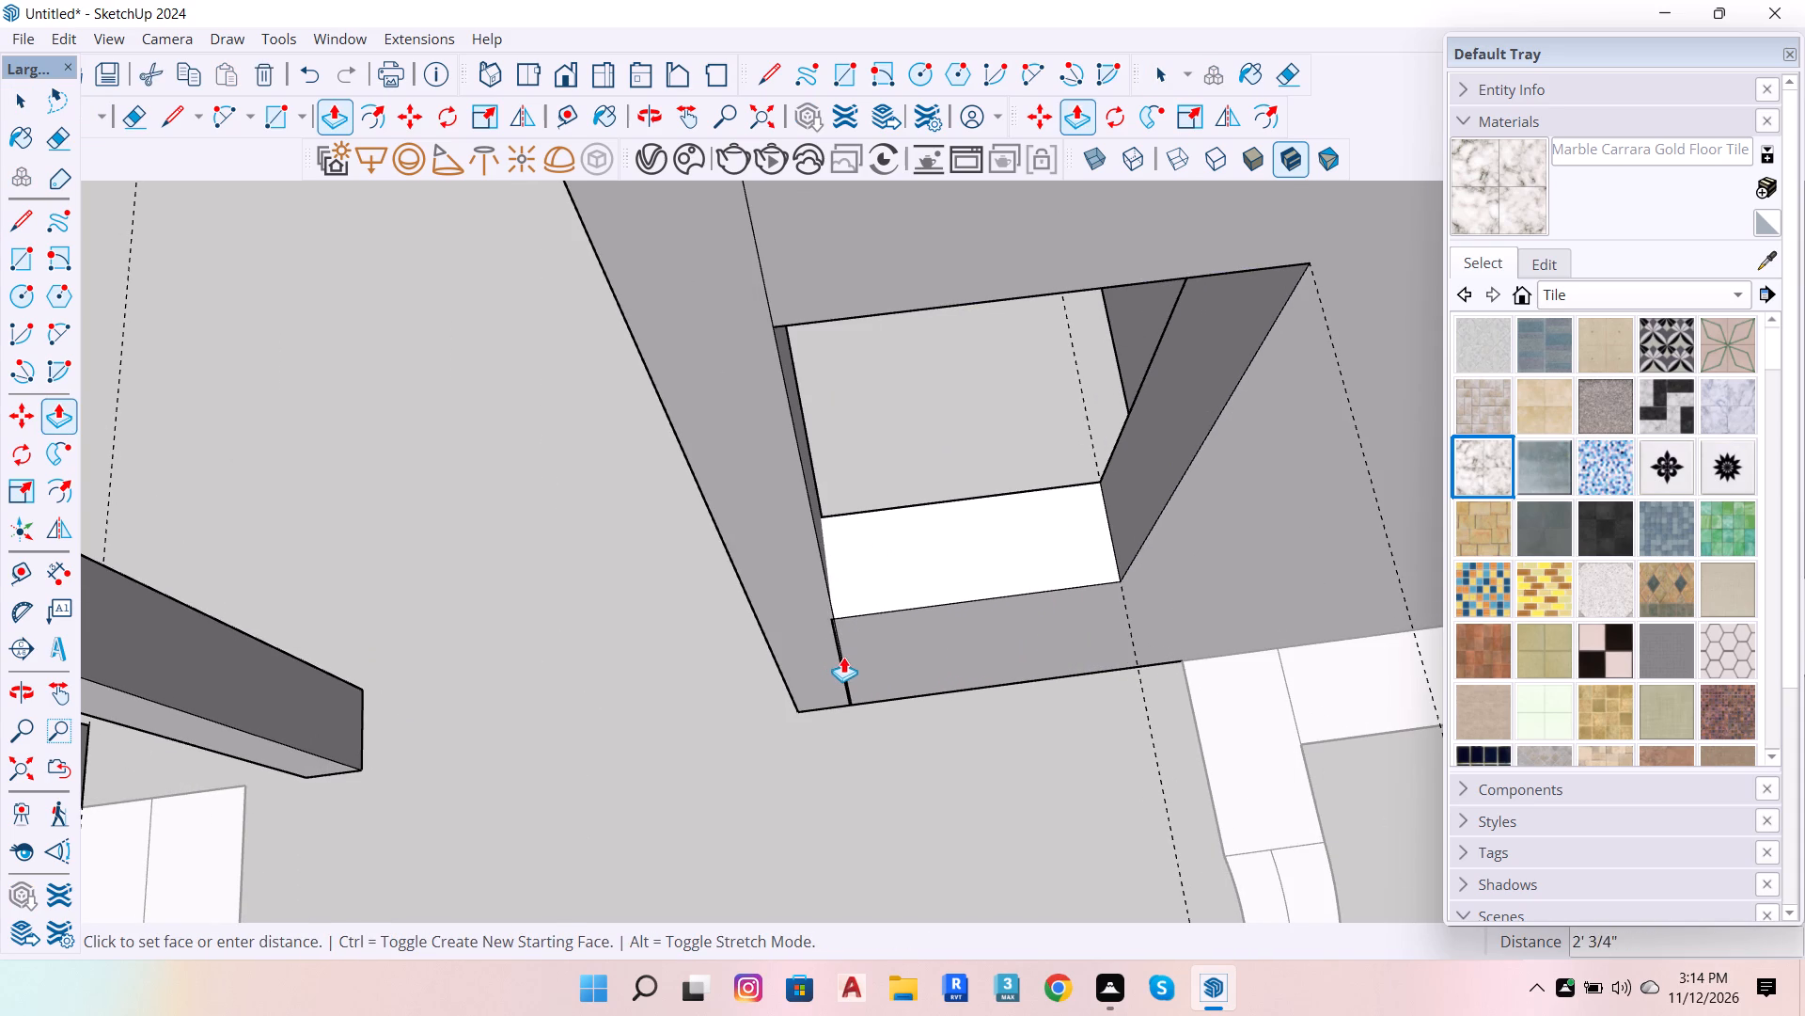
pyautogui.click(845, 674)
# Push/Pull the bottom and top sections of the post beside the steps 2' to the L-shaped wall end, leaving a window opening.
pyautogui.scroll(-12, 1038, 592)
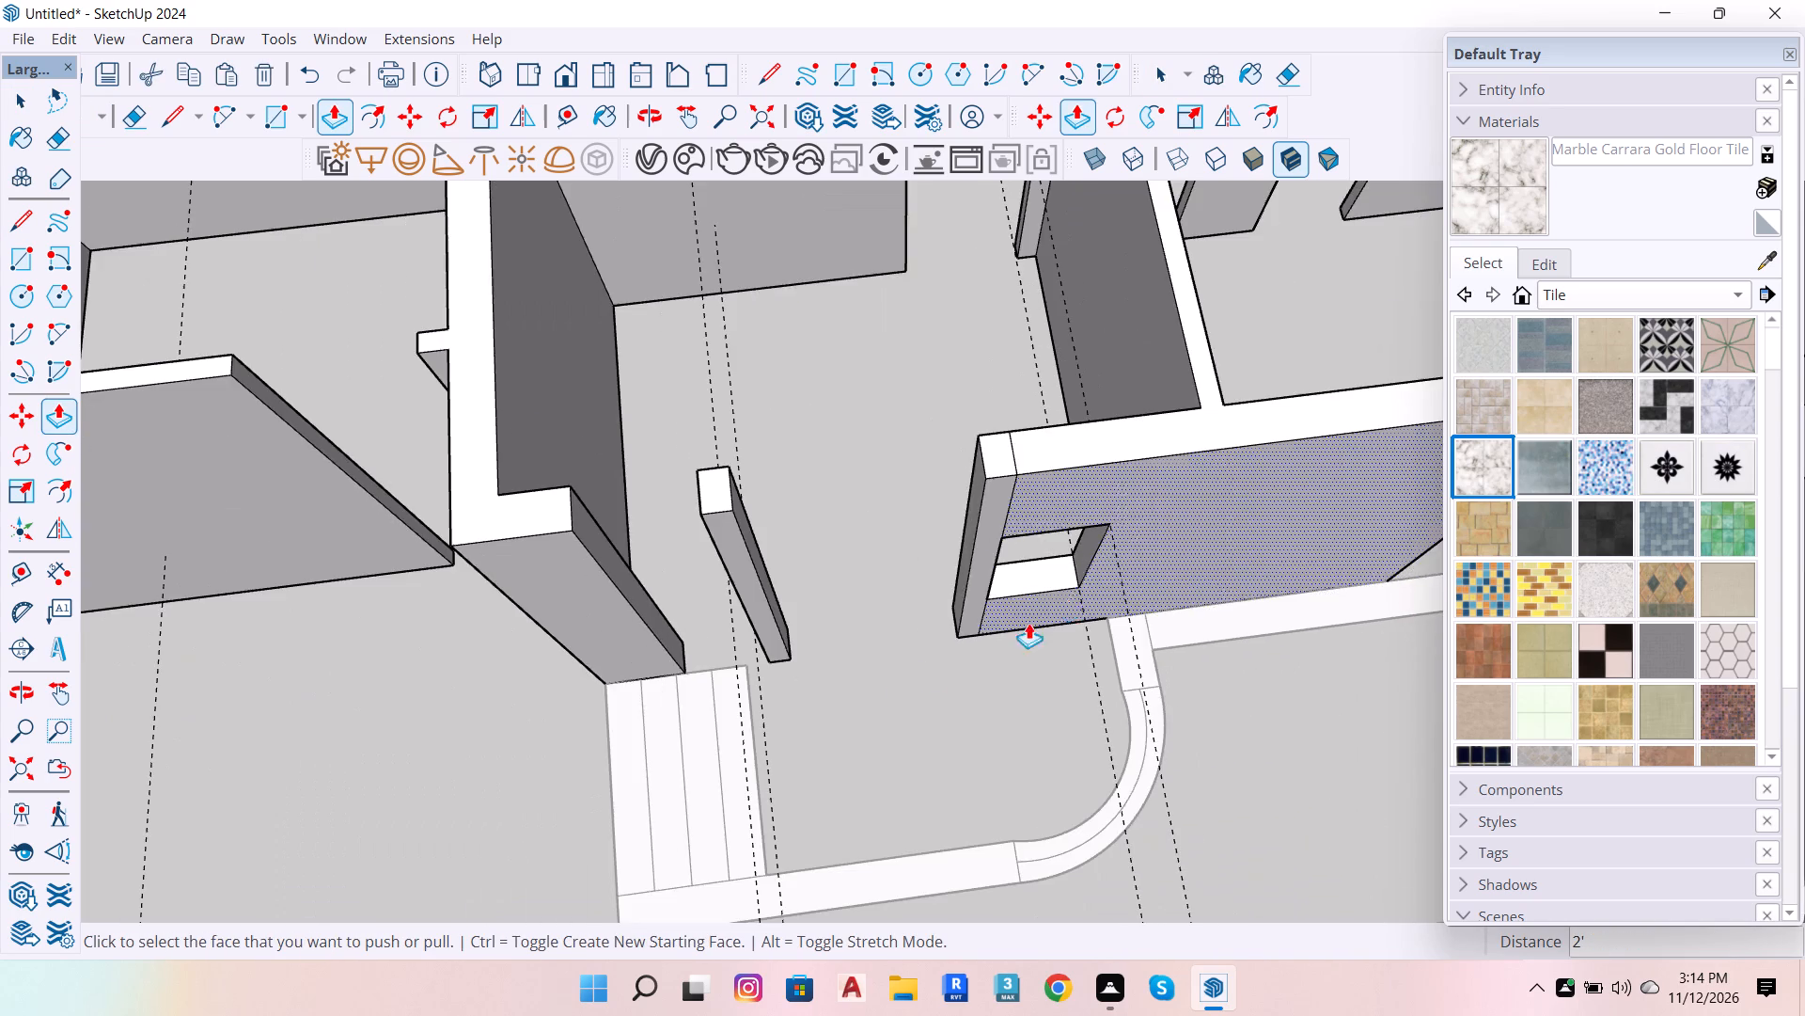
pyautogui.scroll(5, 612, 680)
pyautogui.scroll(-12, 1263, 600)
pyautogui.scroll(11, 1191, 615)
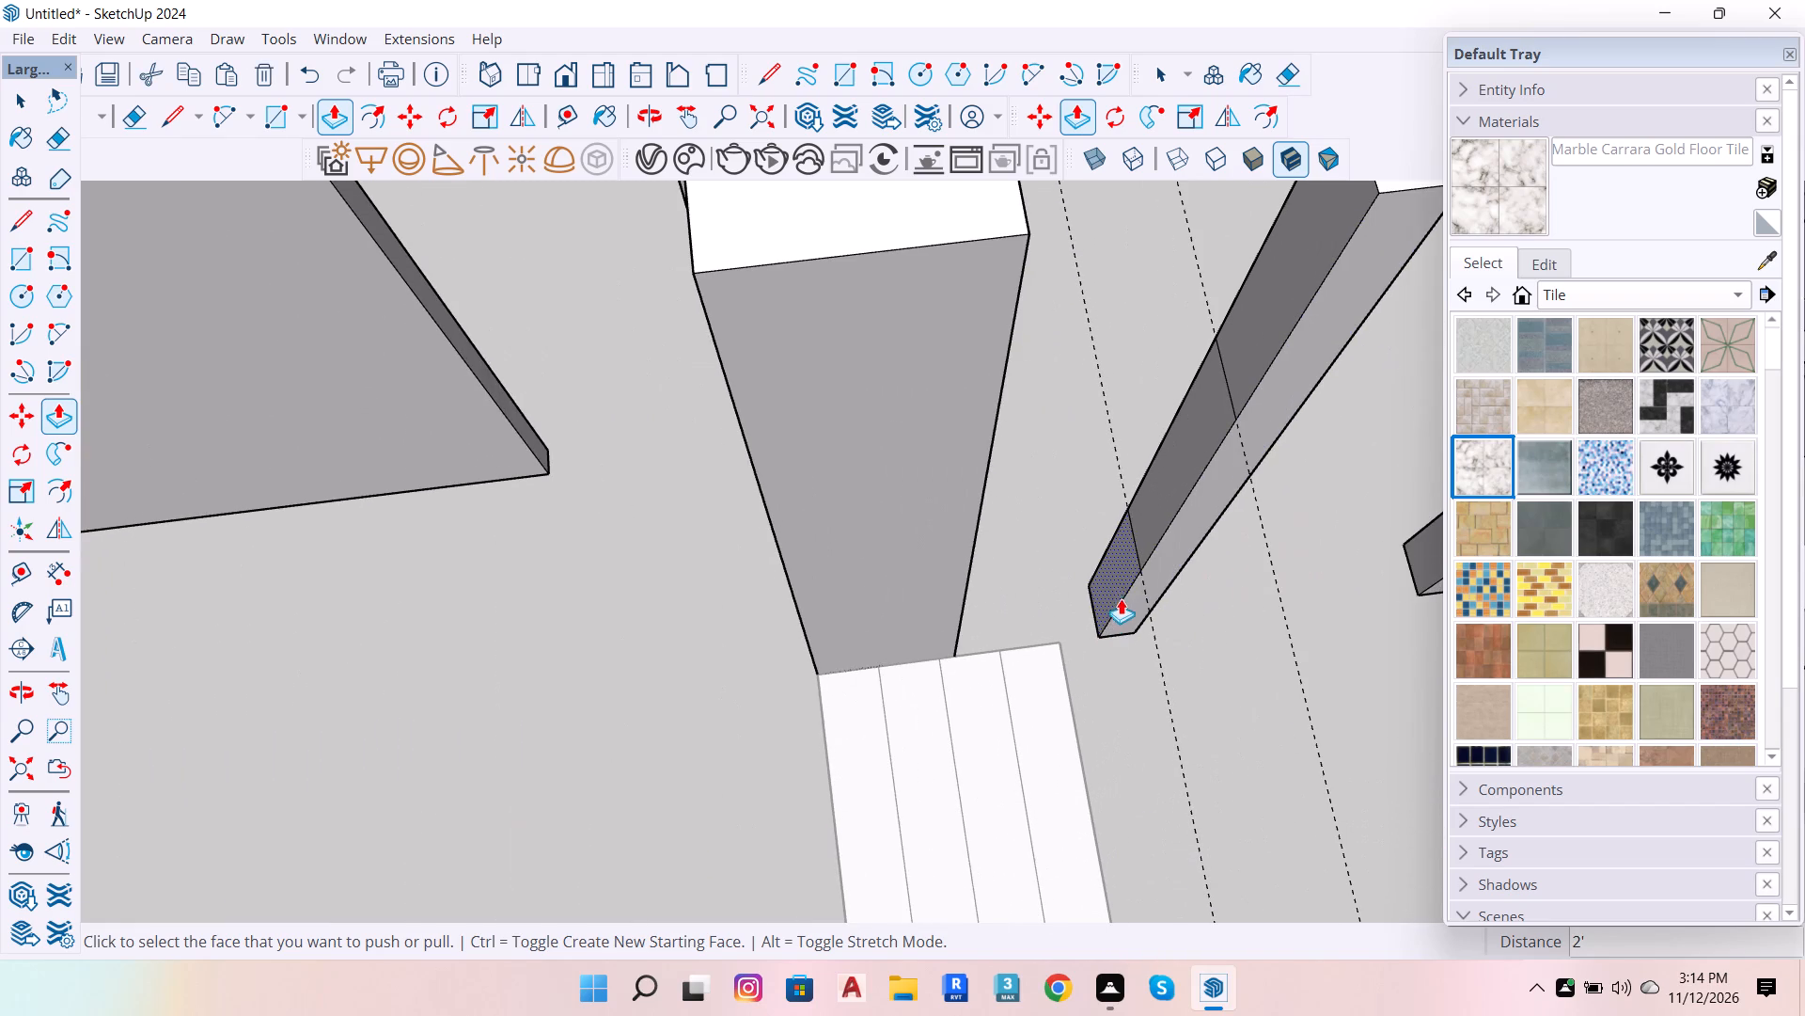
pyautogui.click(1118, 590)
pyautogui.click(958, 640)
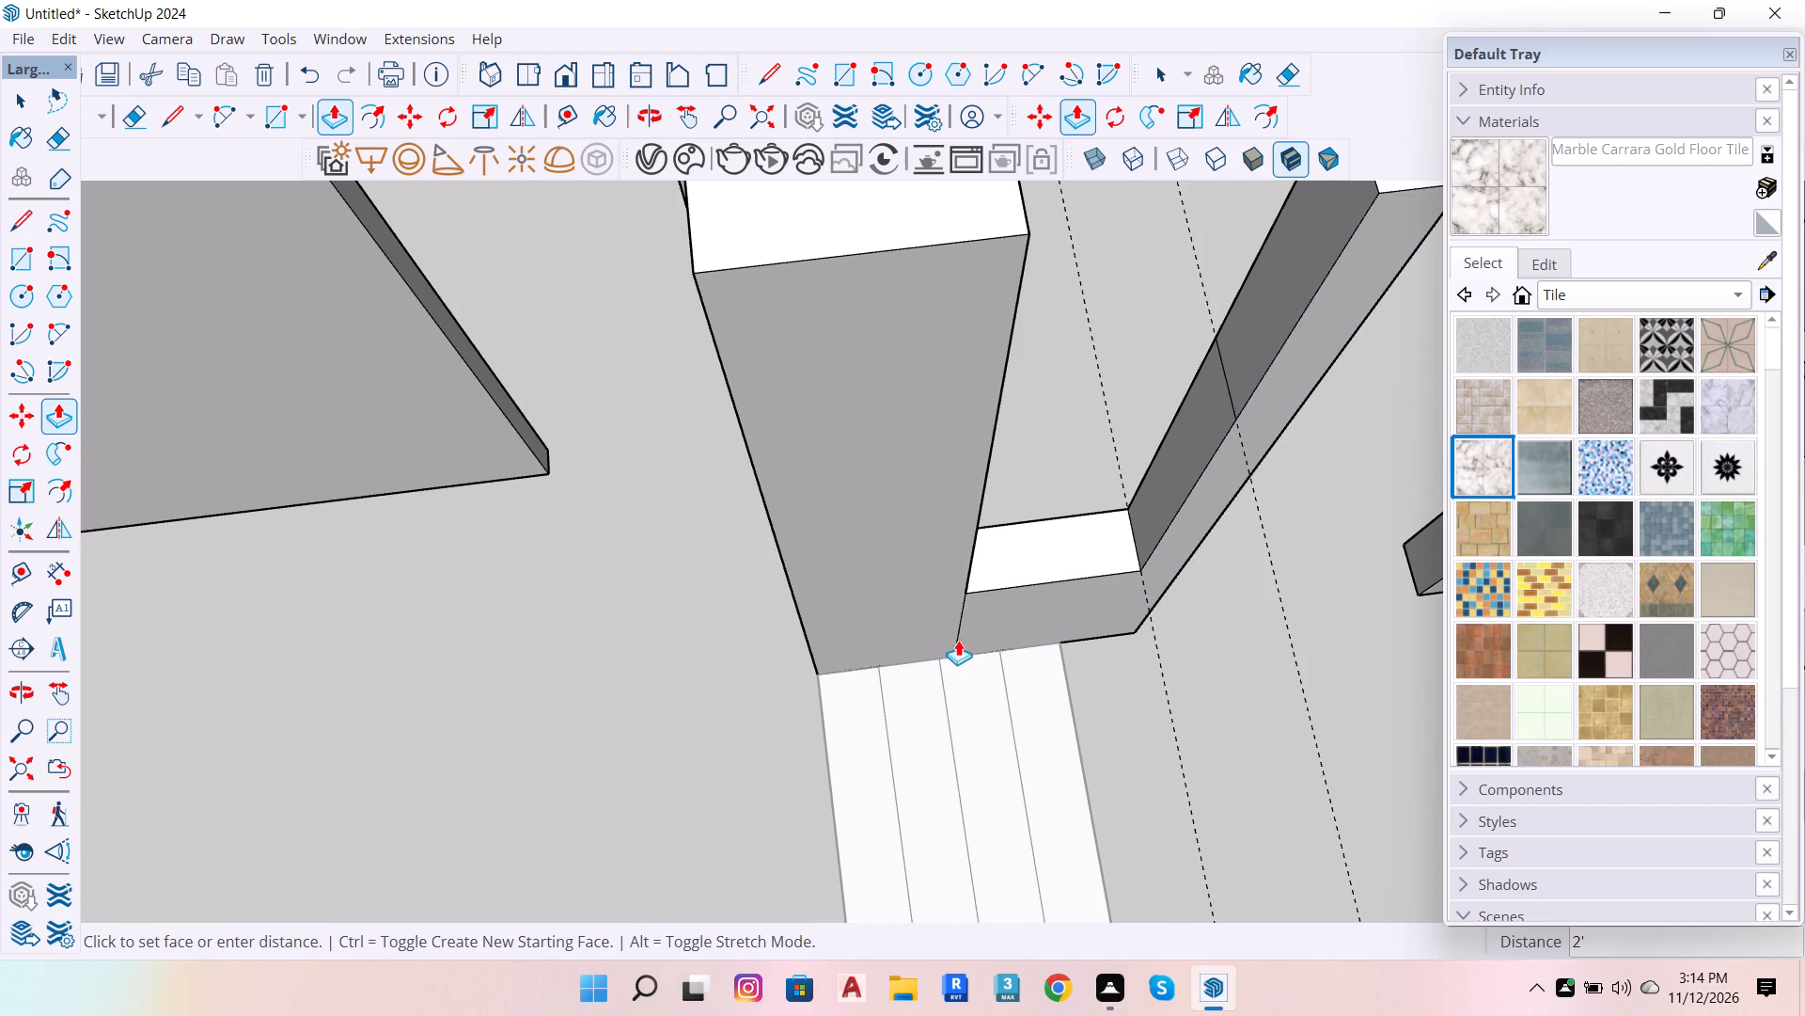
pyautogui.scroll(-6, 1109, 649)
pyautogui.scroll(4, 1140, 525)
pyautogui.click(1209, 490)
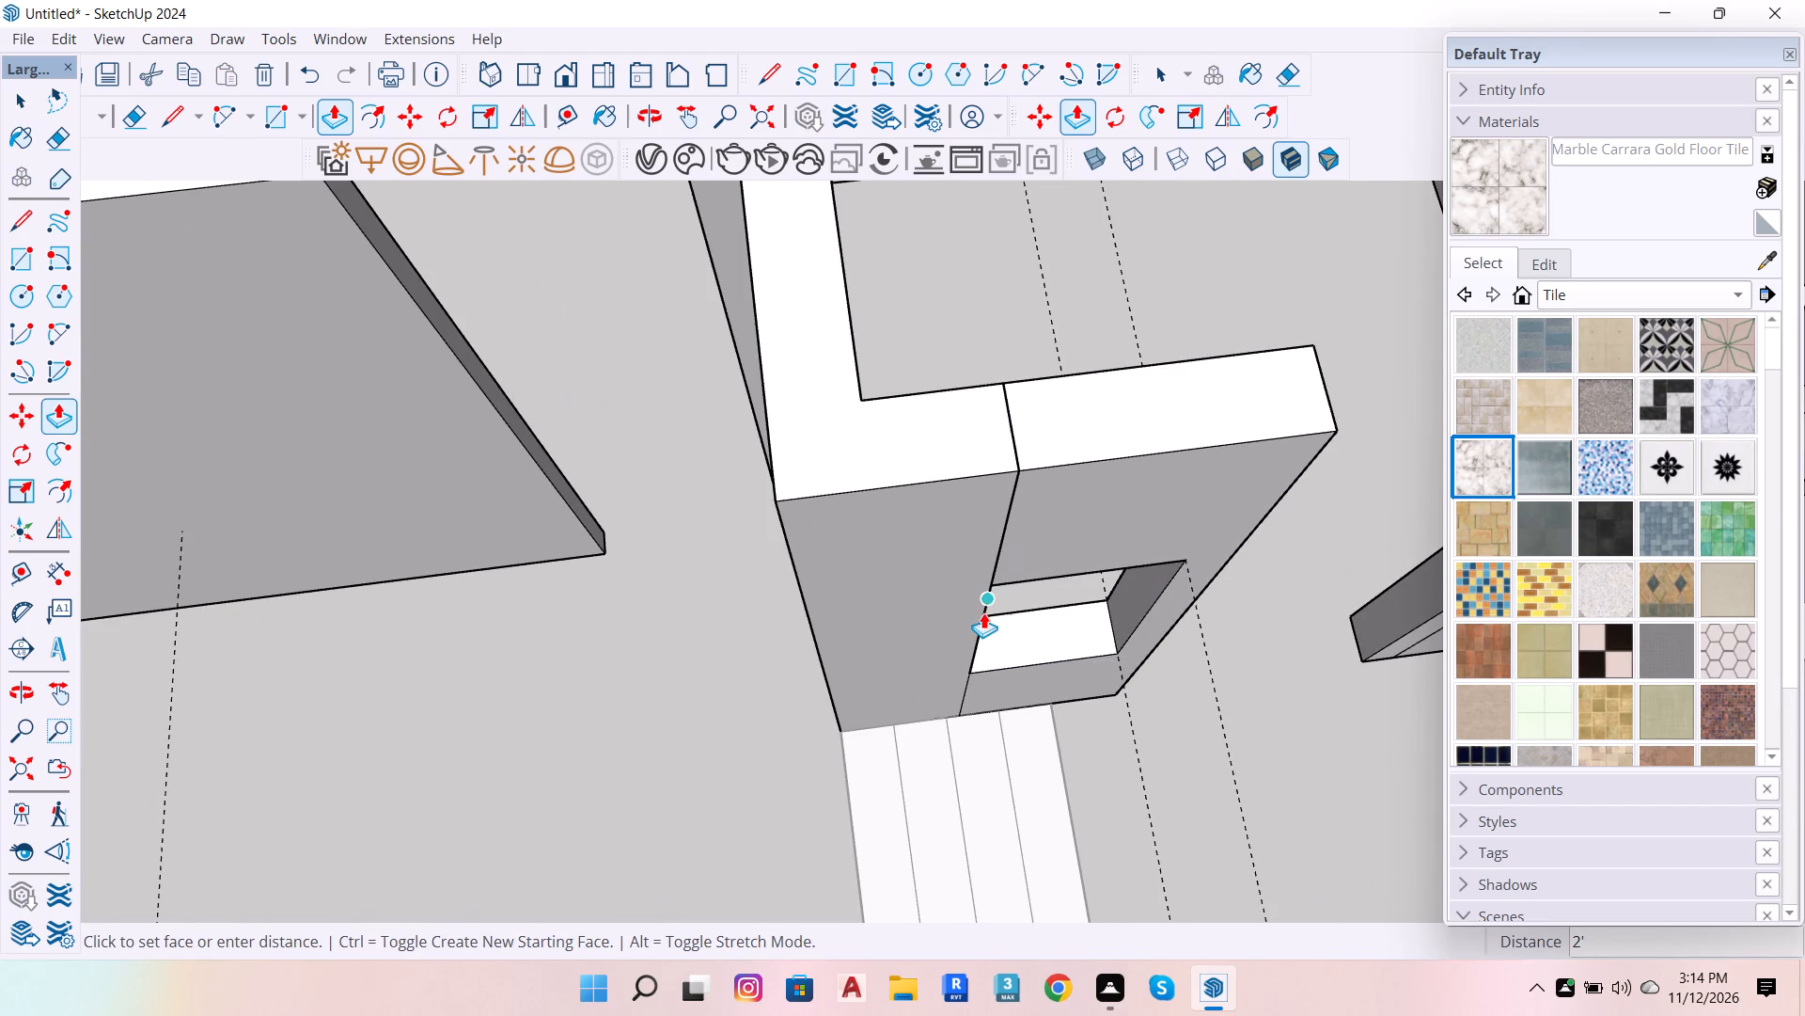
pyautogui.click(994, 580)
# Push/Pull the top and bottom sections of the back-wall stub 4' to the facing partition end, leaving a window opening between the guide lines.
pyautogui.scroll(-16, 948, 655)
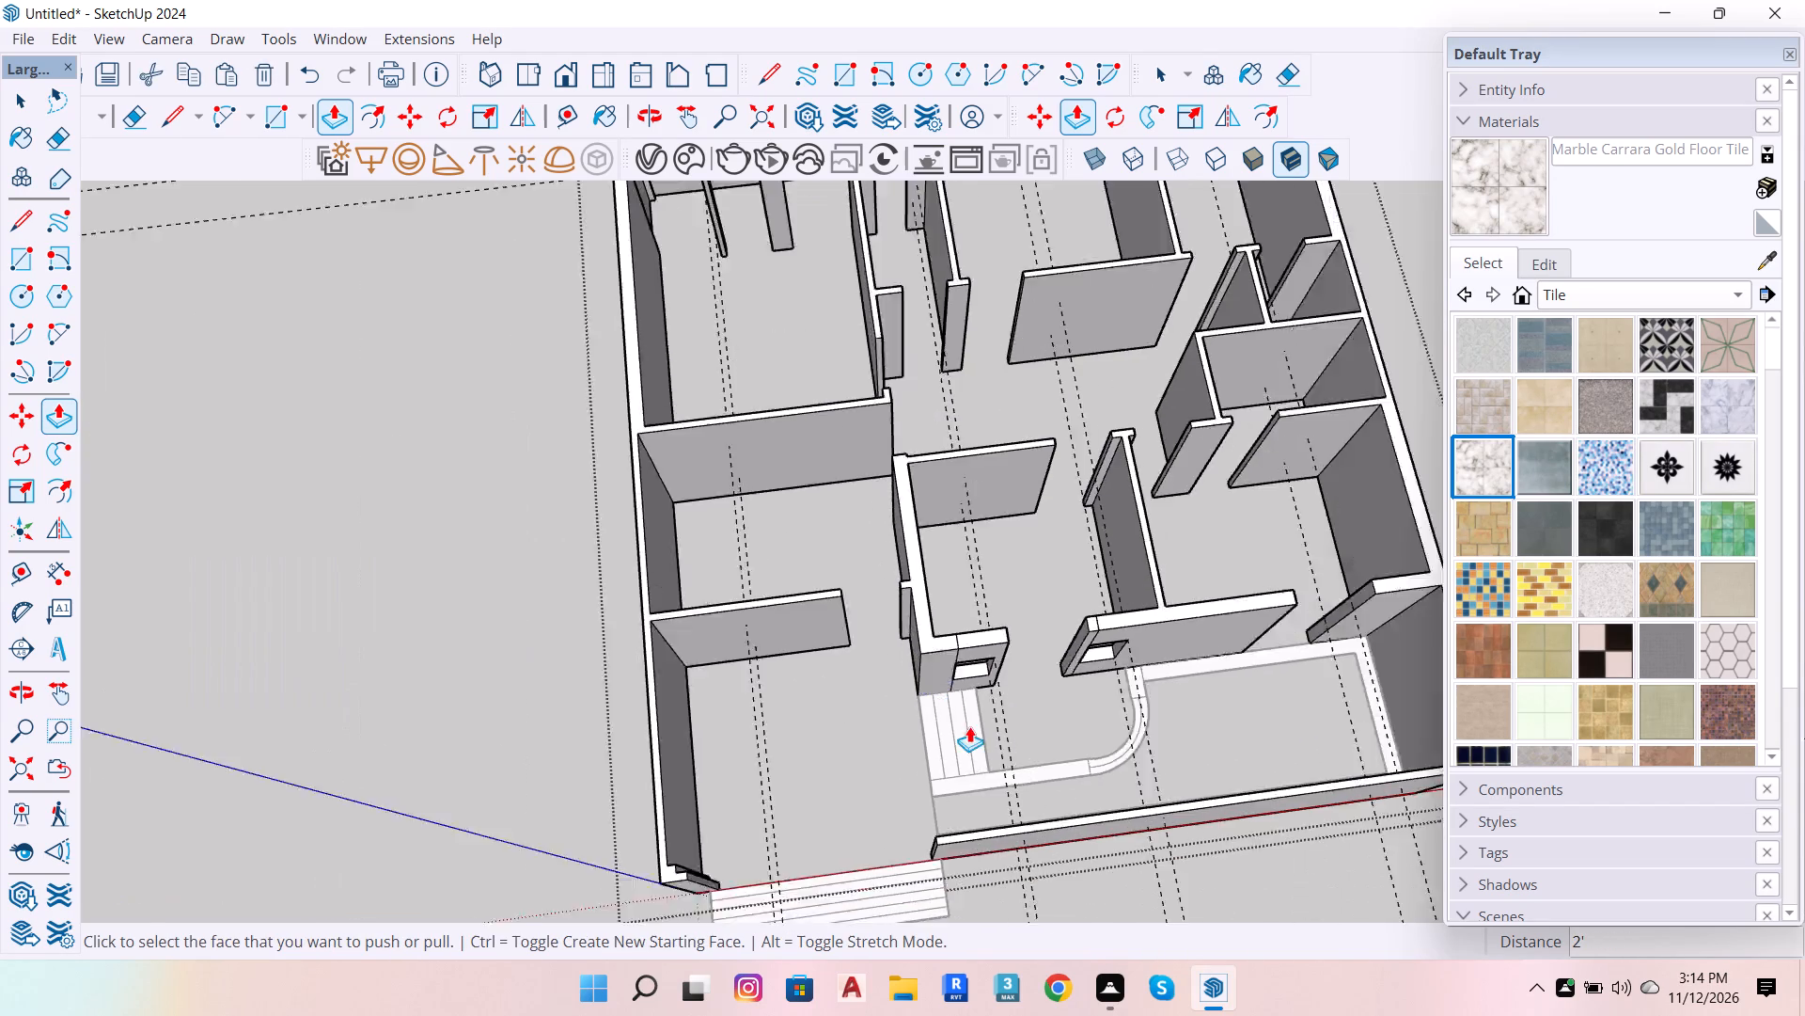
pyautogui.scroll(-9, 969, 726)
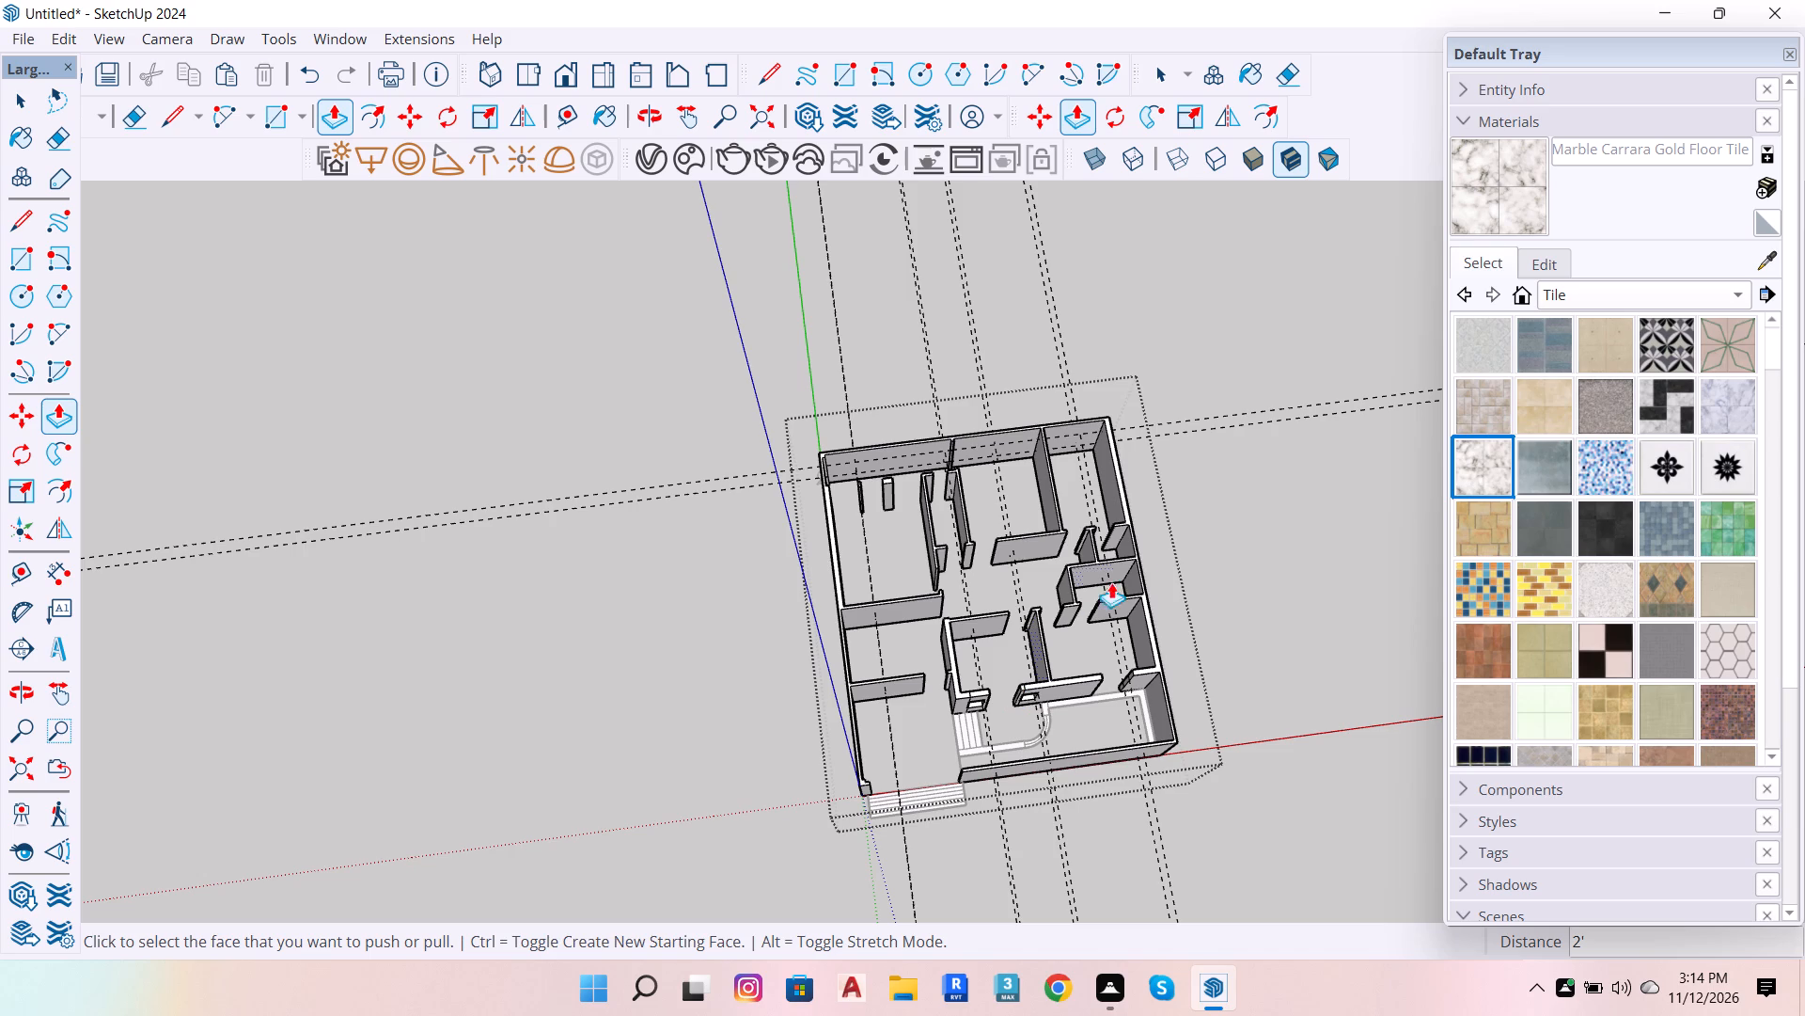
pyautogui.scroll(-5, 1410, 695)
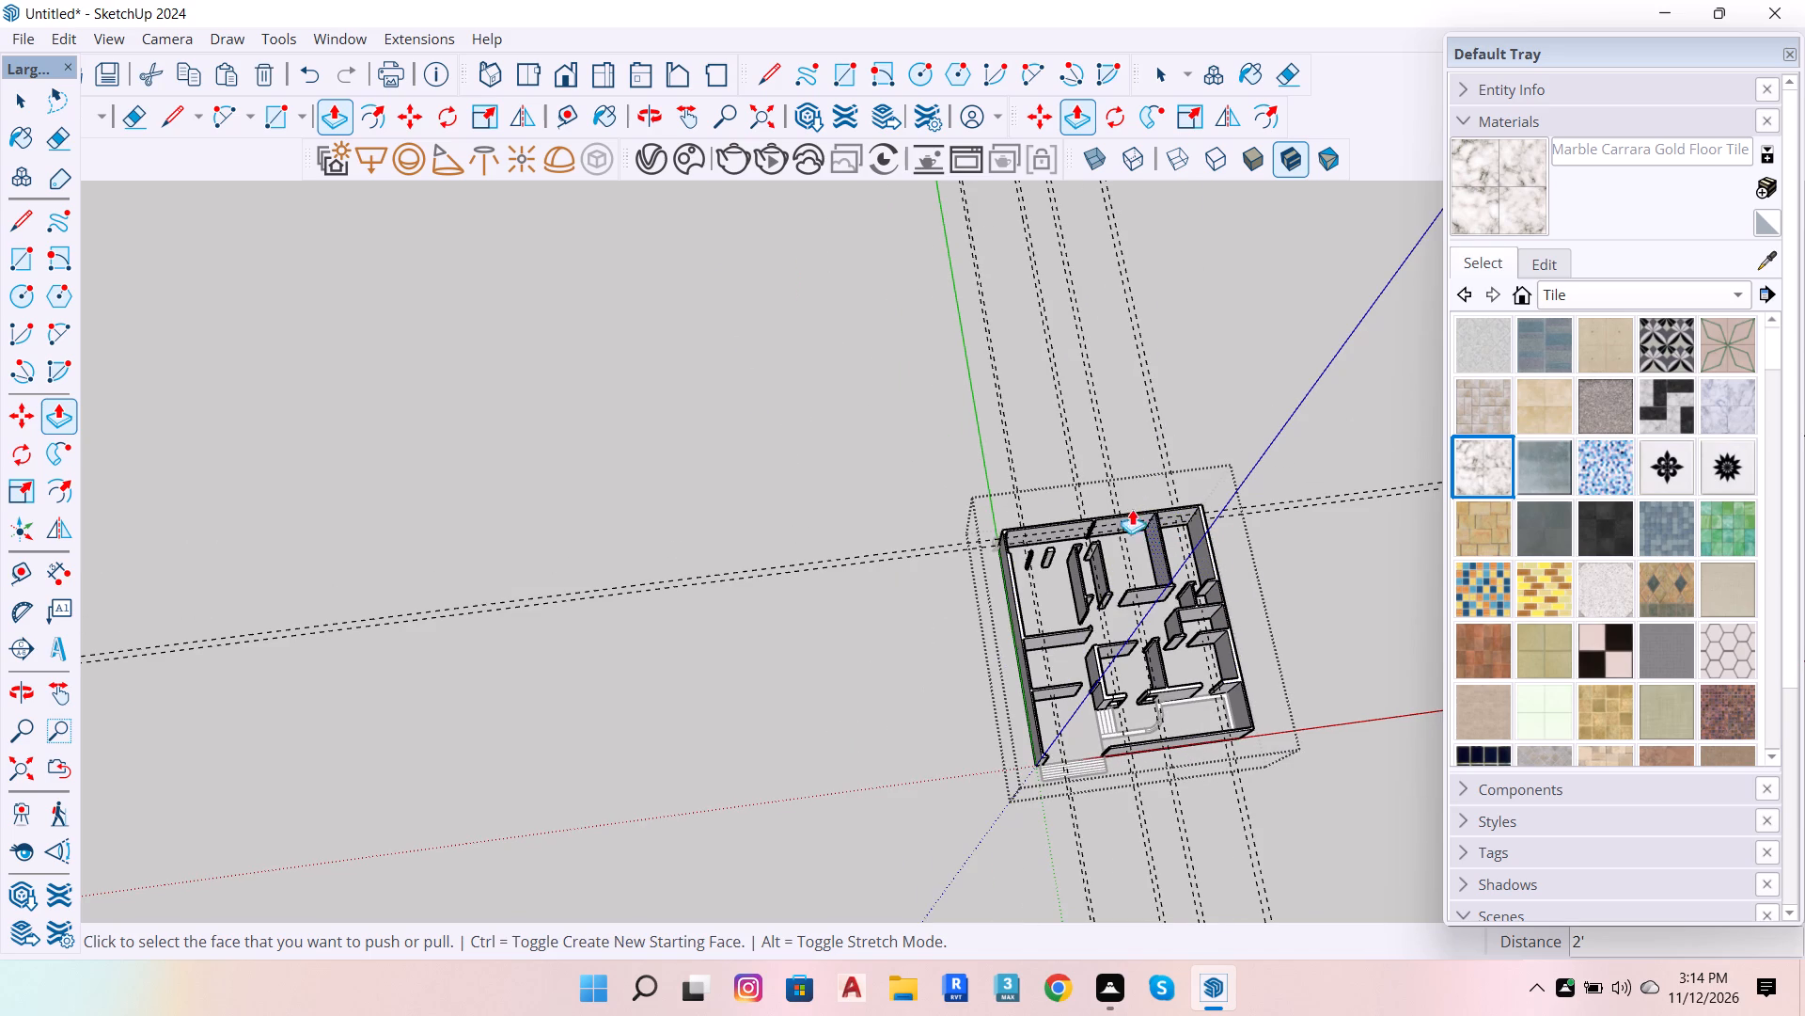
pyautogui.scroll(-3, 1133, 595)
pyautogui.scroll(20, 1070, 492)
pyautogui.scroll(6, 1070, 492)
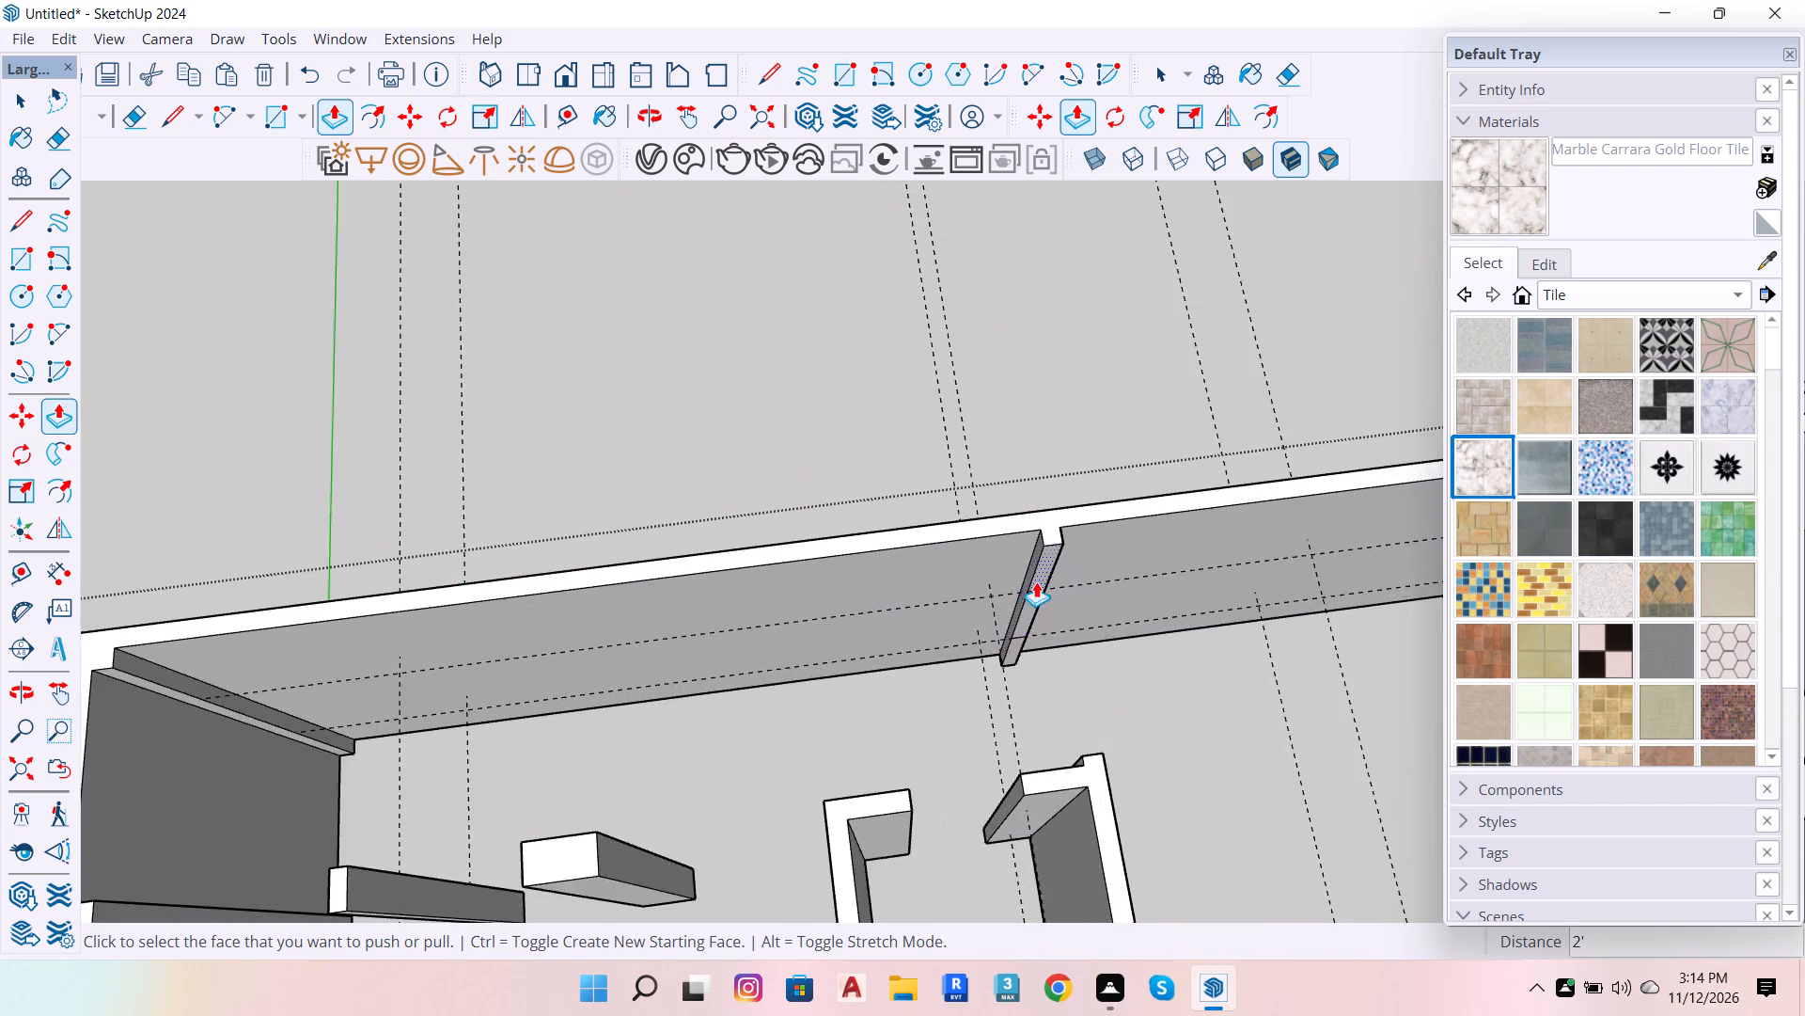
pyautogui.scroll(4, 1062, 564)
pyautogui.click(1033, 564)
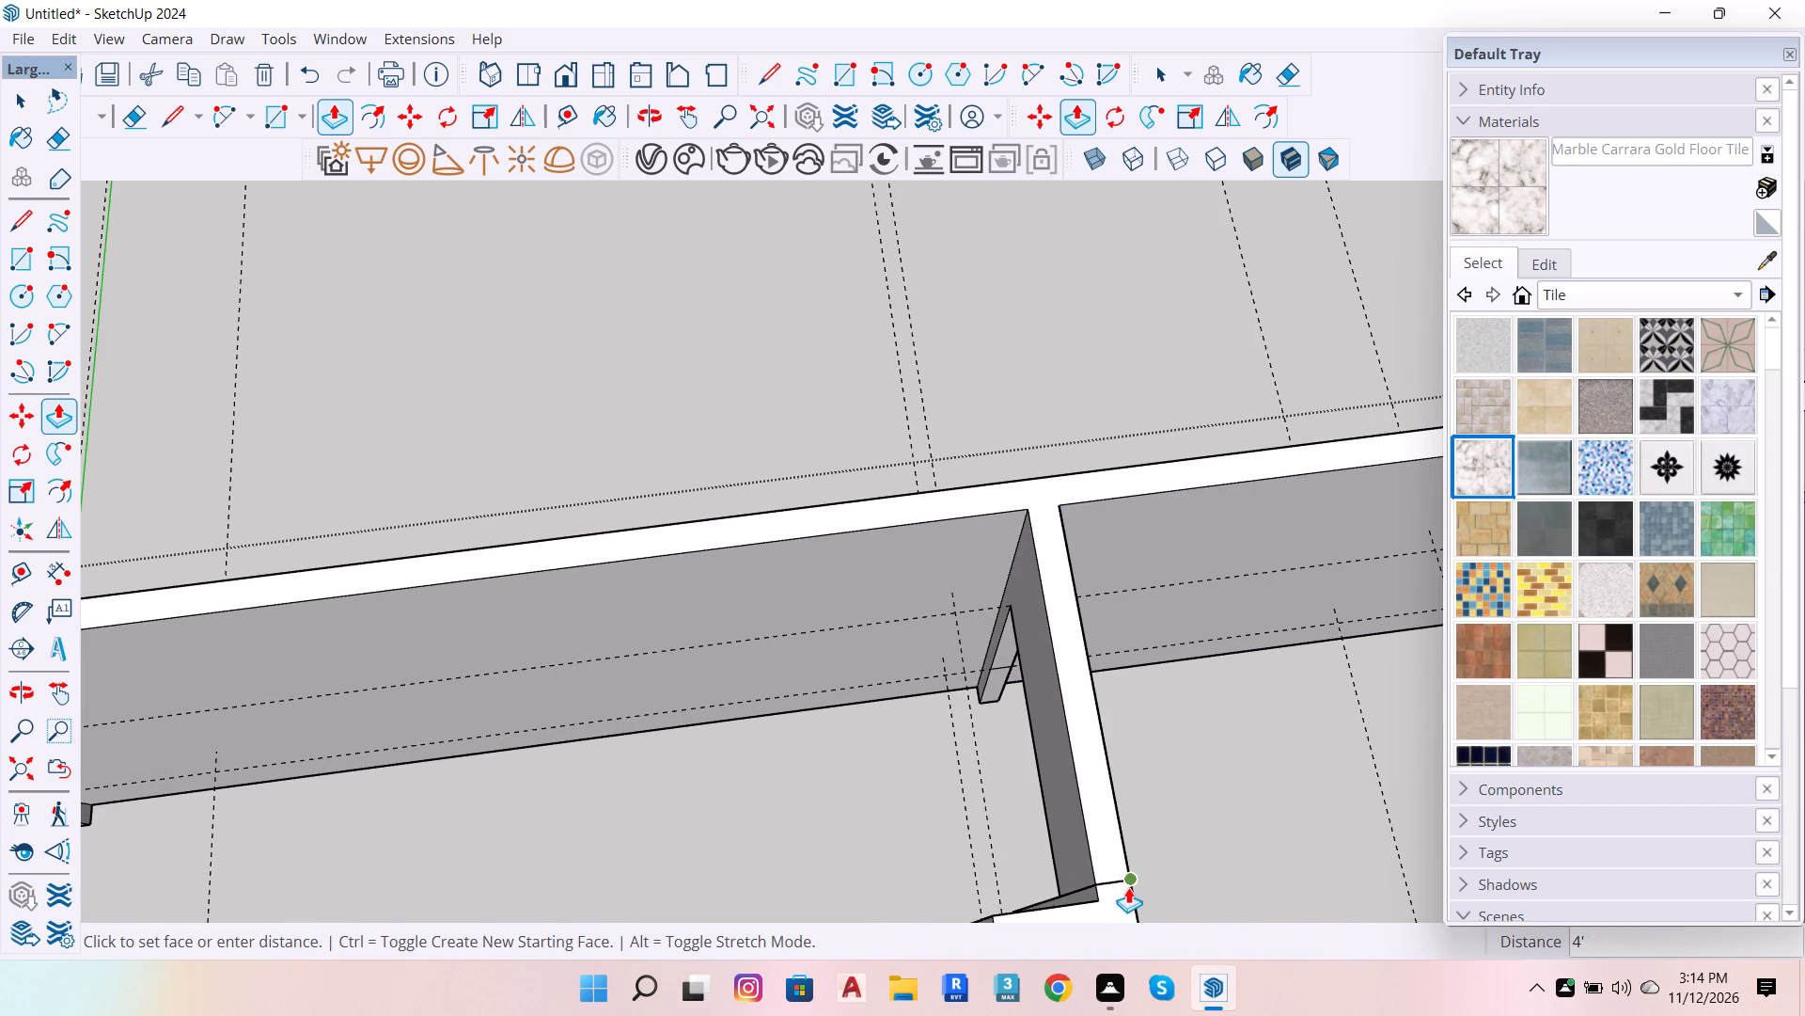
pyautogui.click(1125, 880)
pyautogui.scroll(6, 1018, 744)
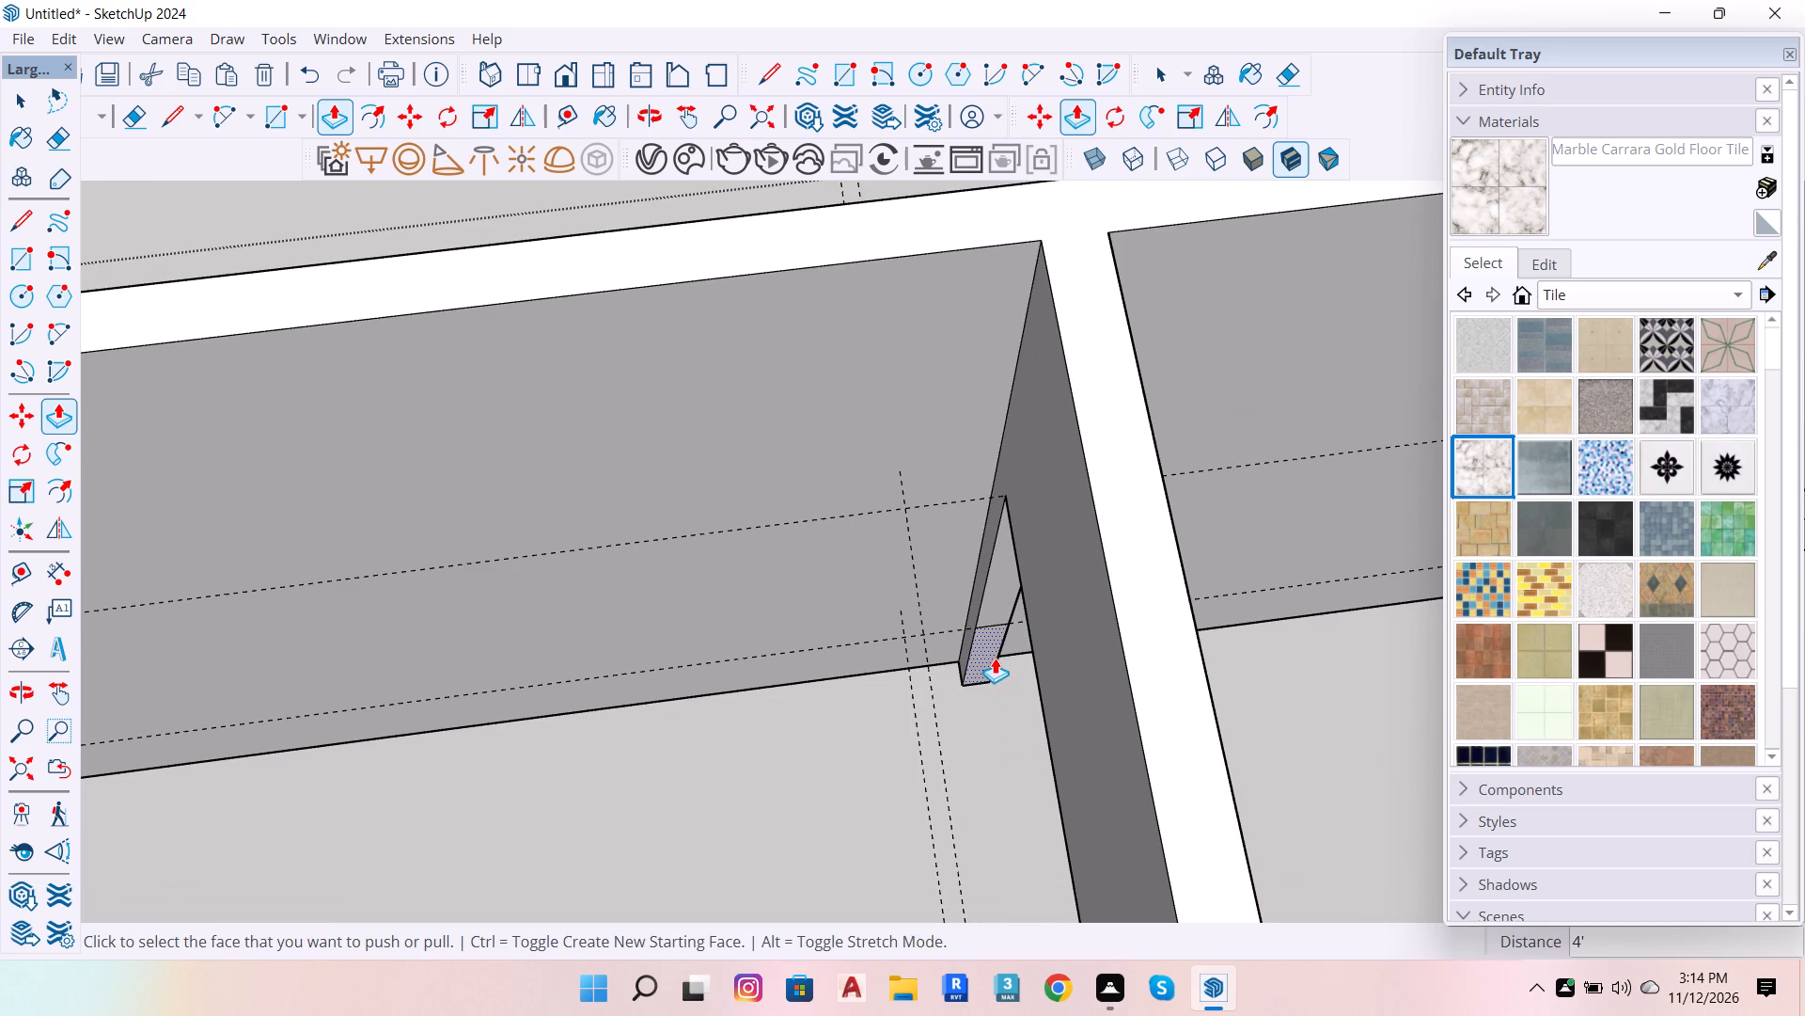
pyautogui.click(995, 658)
pyautogui.scroll(-13, 1125, 722)
pyautogui.scroll(16, 1126, 818)
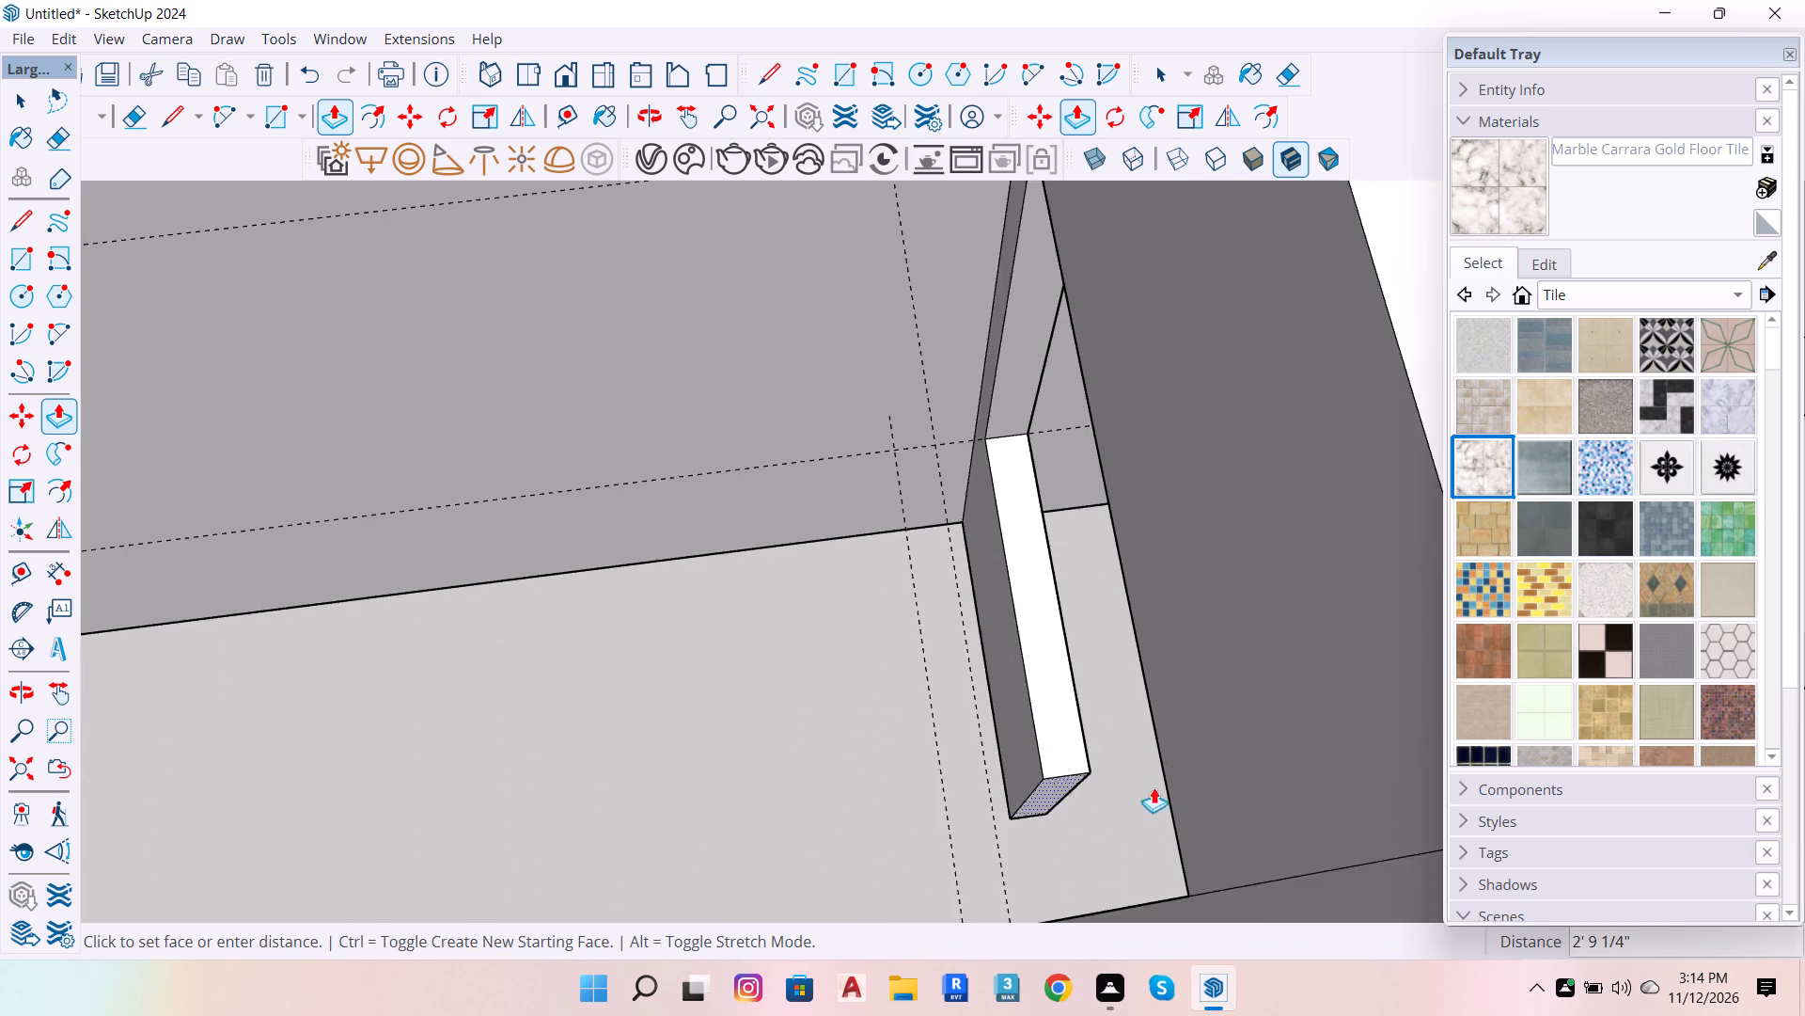
pyautogui.scroll(4, 1154, 787)
pyautogui.scroll(-8, 1209, 830)
pyautogui.scroll(4, 1219, 865)
pyautogui.scroll(-7, 1280, 818)
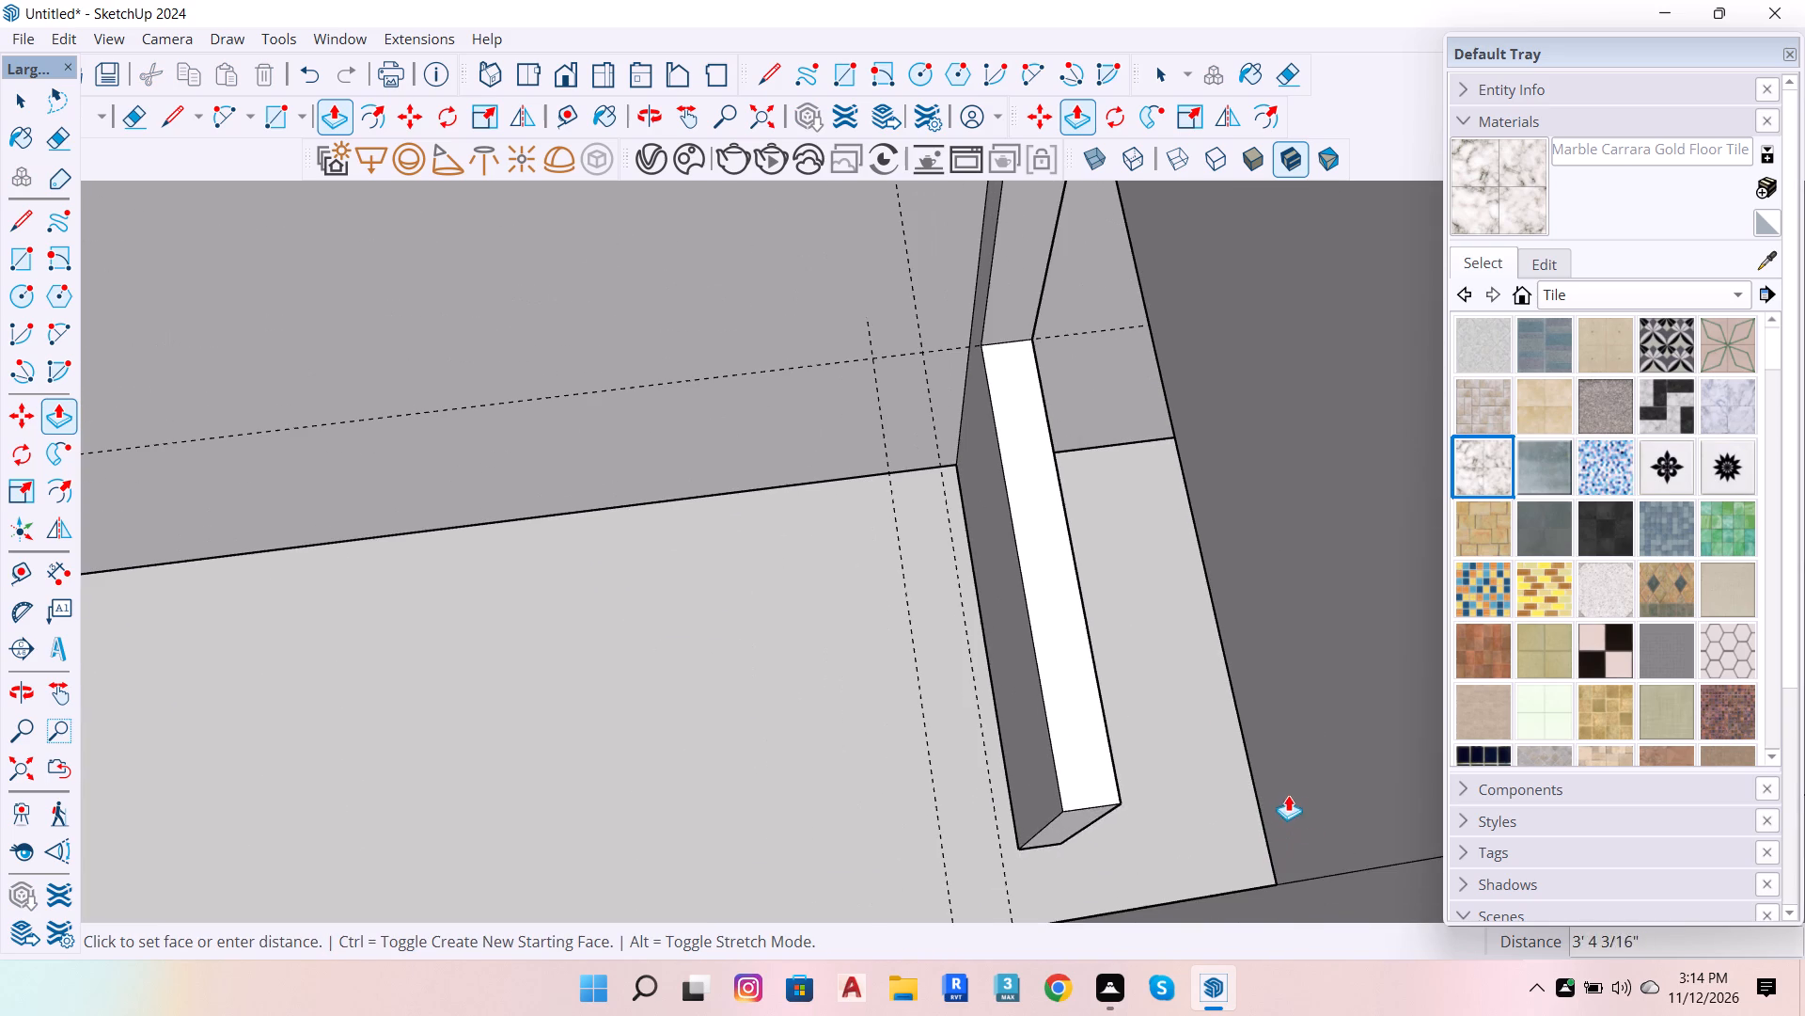
pyautogui.click(1378, 868)
# Push/Pull the top and bottom sections of the back room's post nearest the outer side wall 4' to that wall, leaving a window opening.
pyautogui.scroll(-7, 1177, 747)
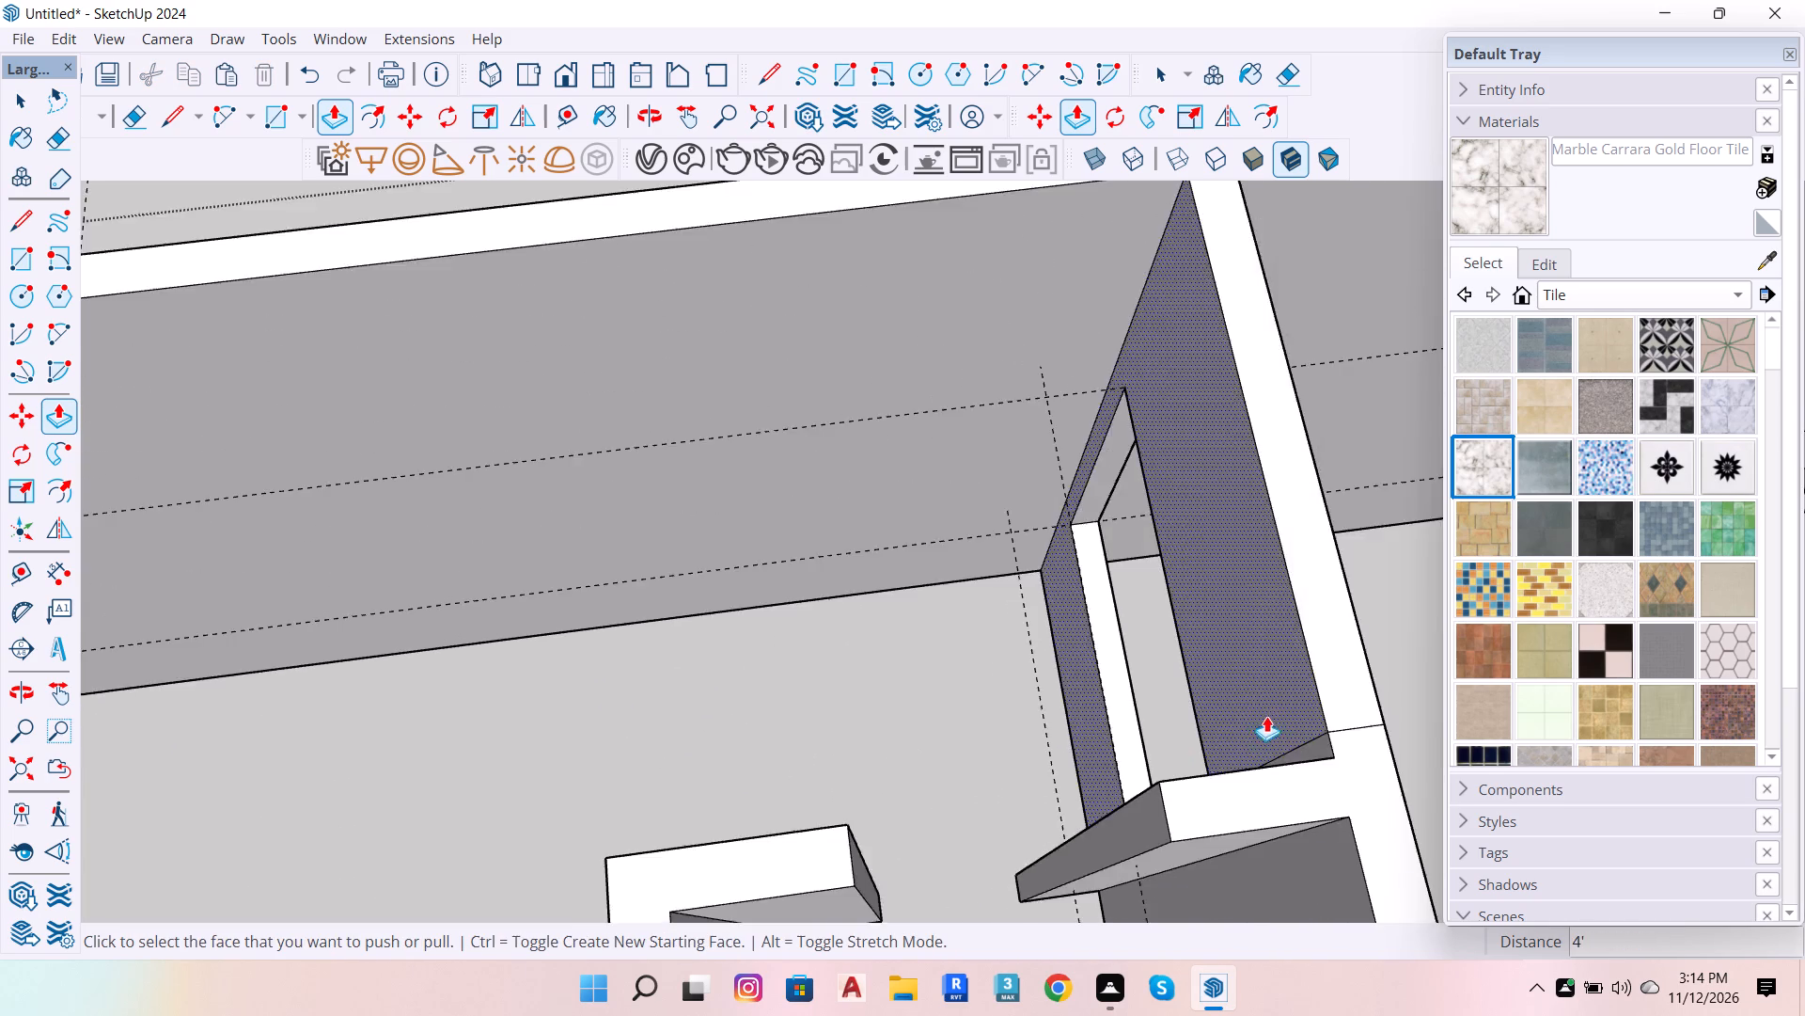
pyautogui.scroll(-15, 1266, 716)
pyautogui.scroll(-13, 1204, 682)
pyautogui.scroll(3, 1001, 788)
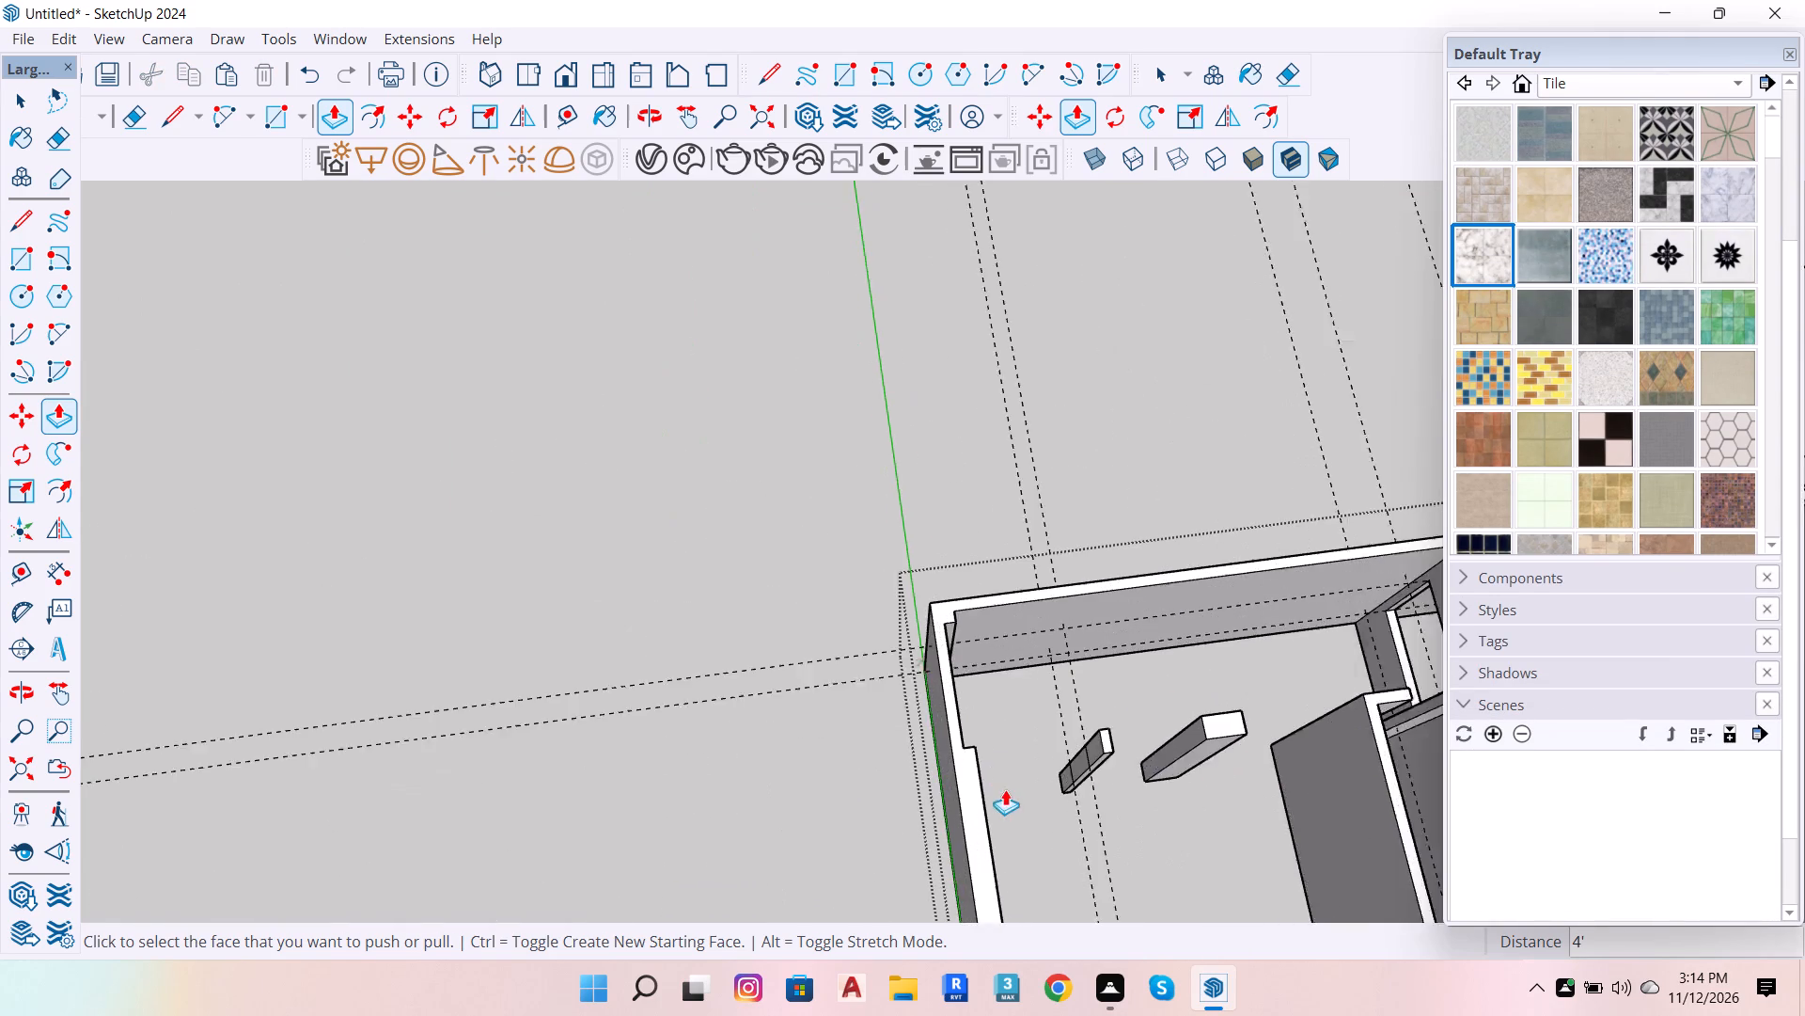
pyautogui.scroll(11, 1005, 789)
pyautogui.click(1116, 724)
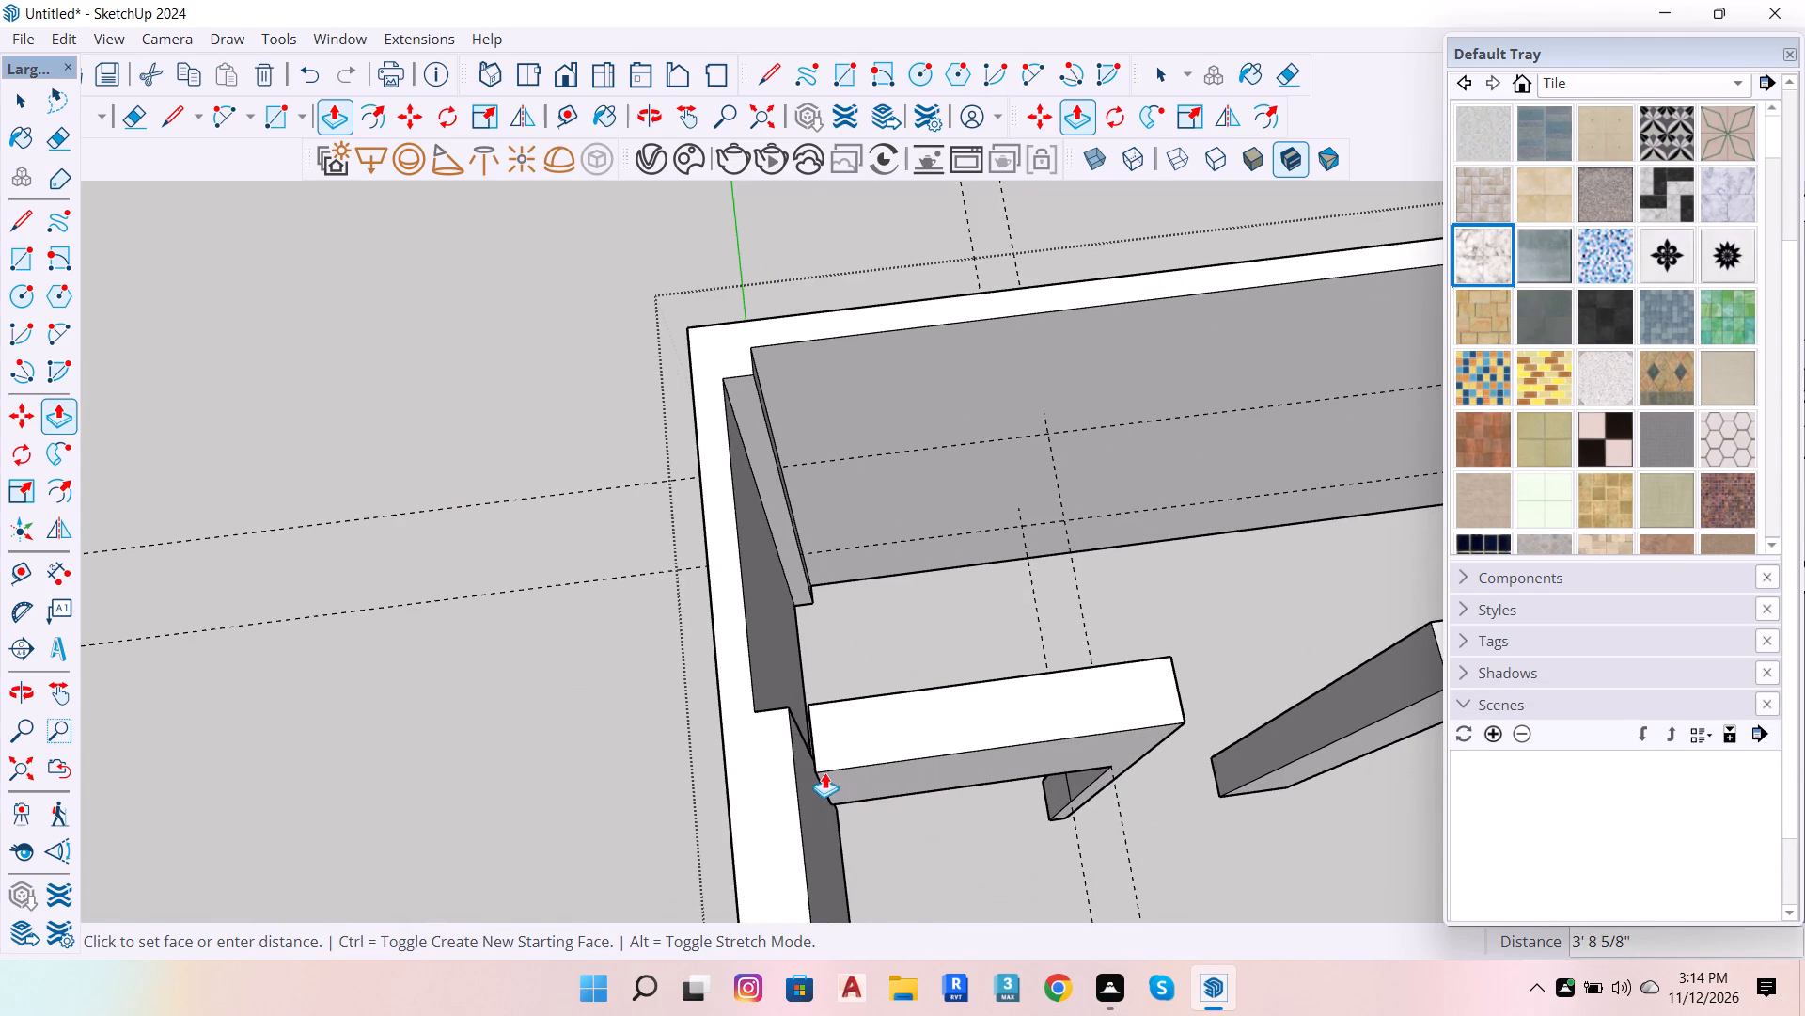
pyautogui.click(793, 751)
pyautogui.scroll(-6, 914, 709)
pyautogui.scroll(6, 1024, 825)
pyautogui.scroll(7, 974, 742)
pyautogui.click(1035, 696)
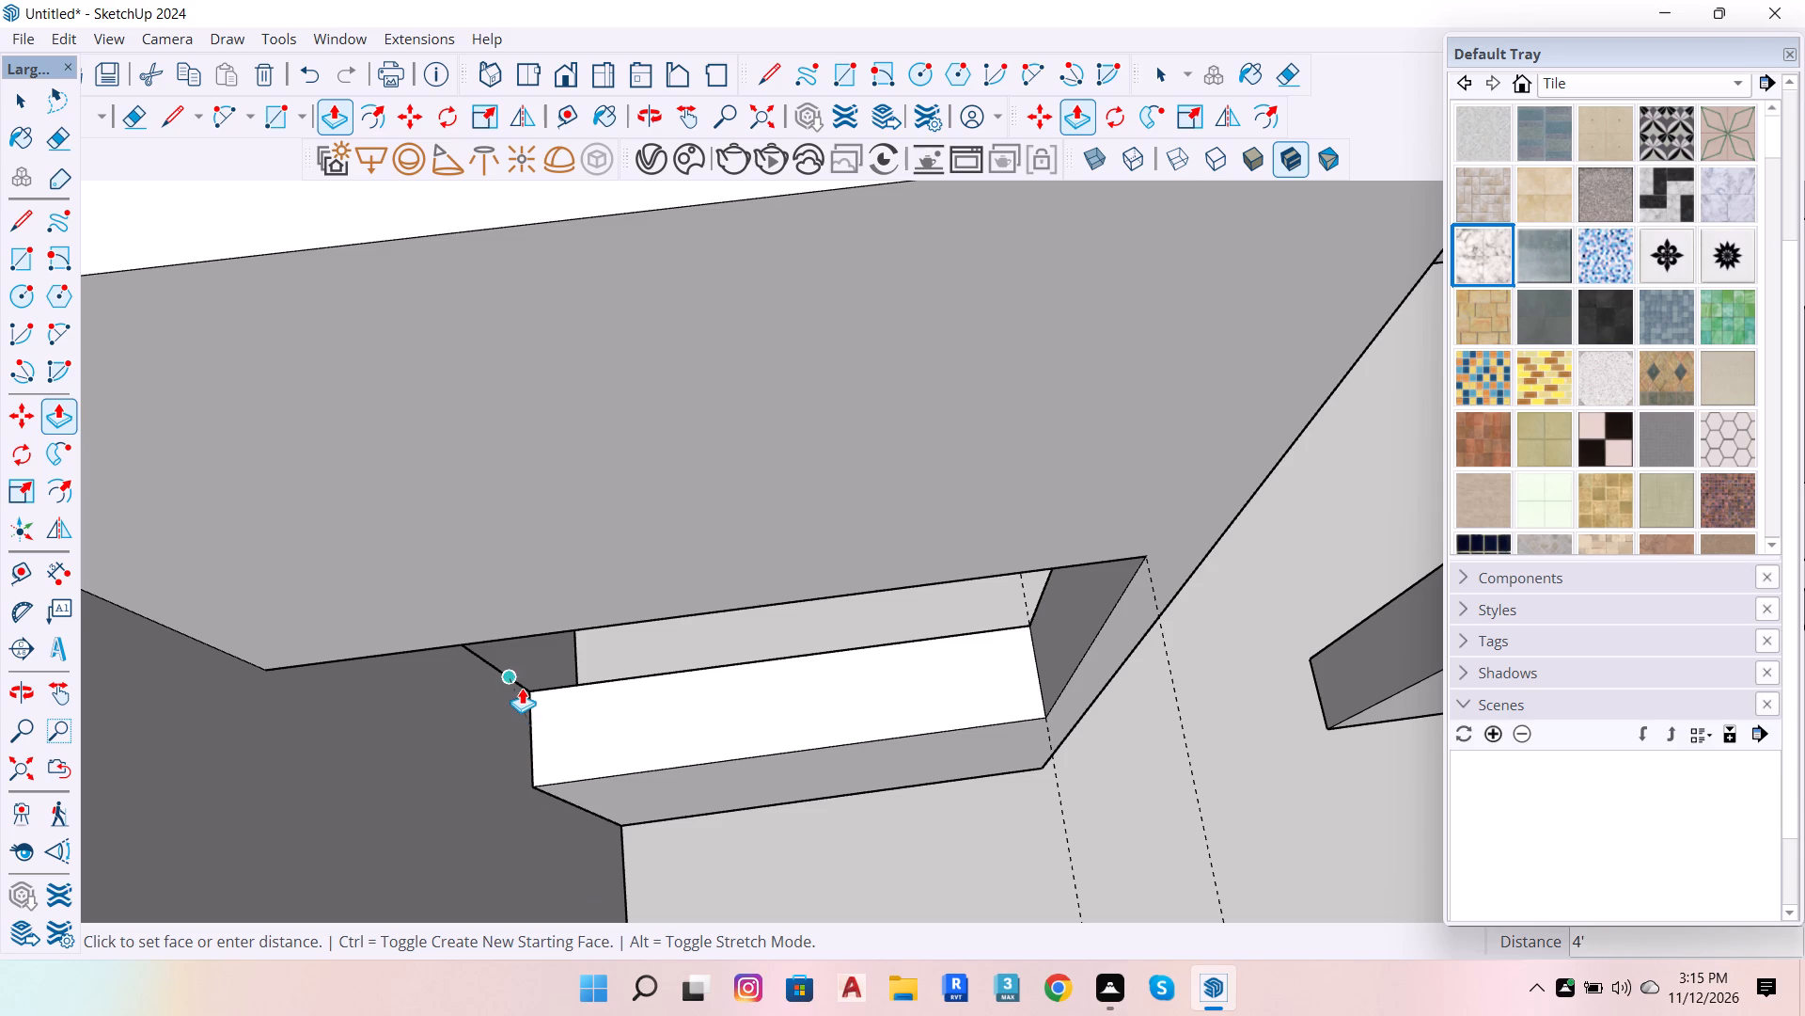
pyautogui.click(527, 697)
# Look over the back rooms and the rest of the house for wall gaps that still need window openings.
pyautogui.scroll(-20, 669, 727)
pyautogui.scroll(-1, 669, 727)
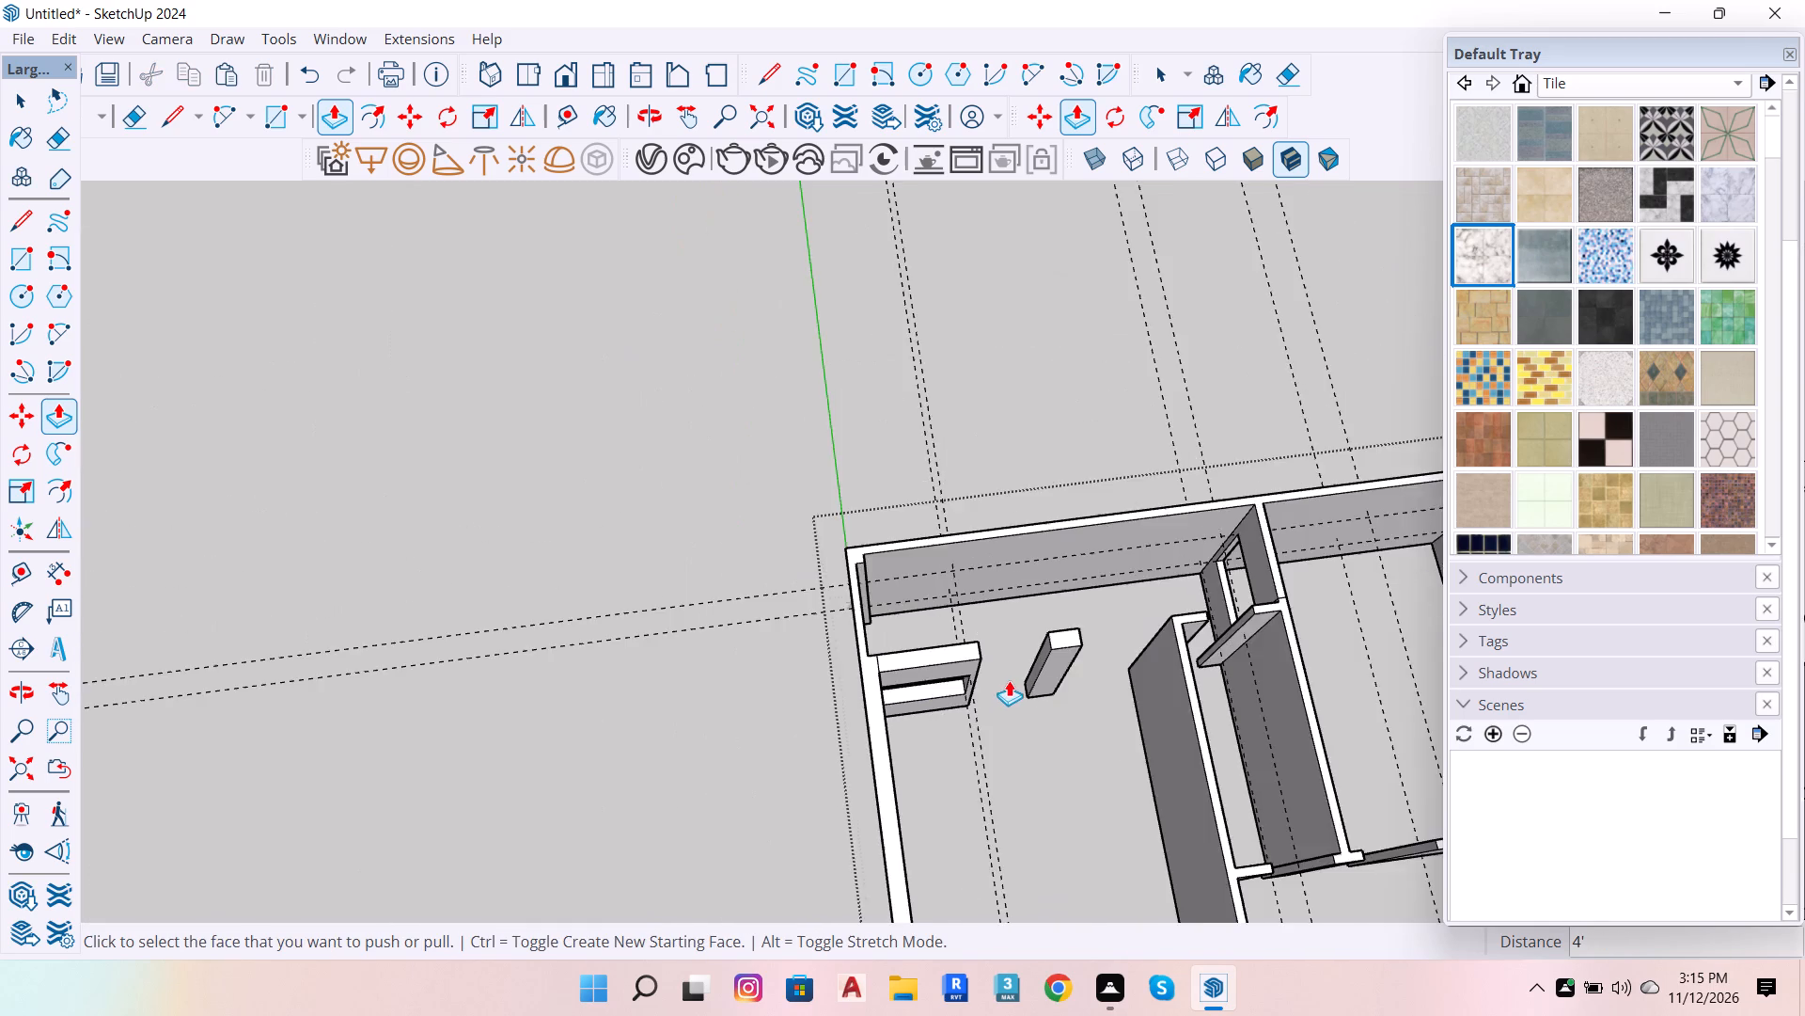
pyautogui.scroll(7, 911, 772)
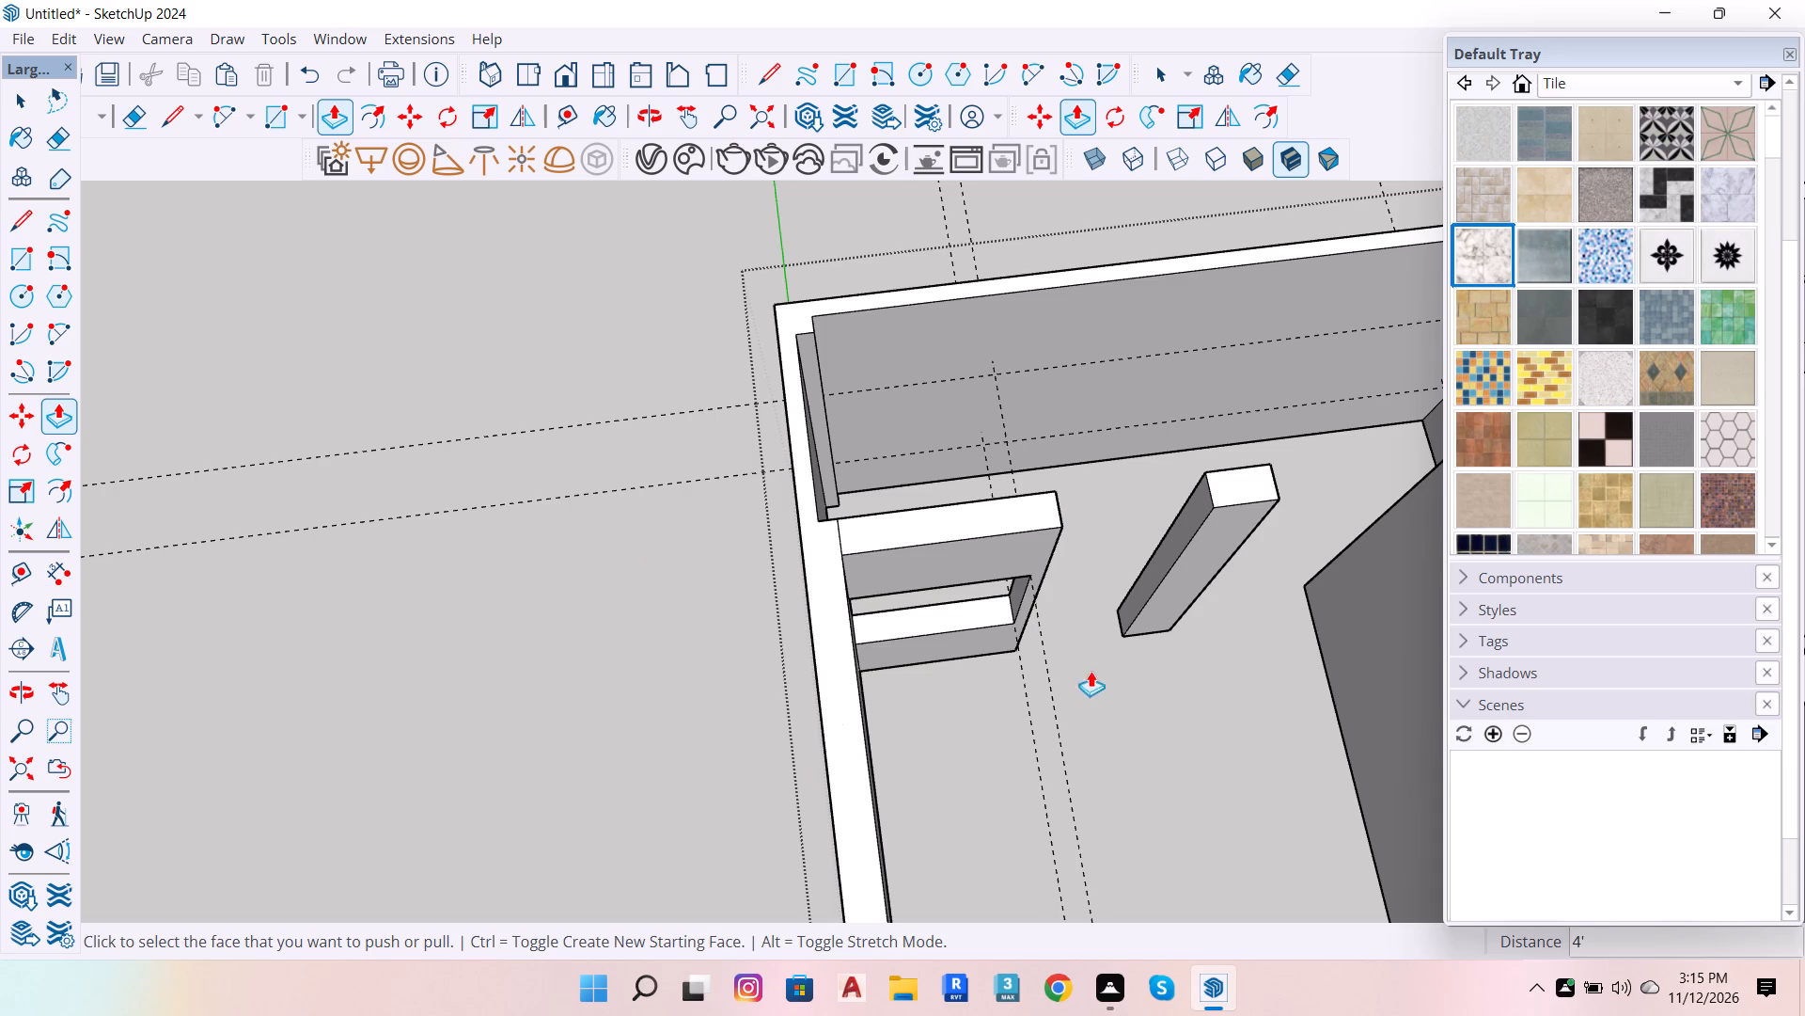
pyautogui.scroll(-3, 1064, 702)
pyautogui.scroll(-6, 915, 586)
pyautogui.scroll(6, 1007, 688)
pyautogui.scroll(-6, 793, 548)
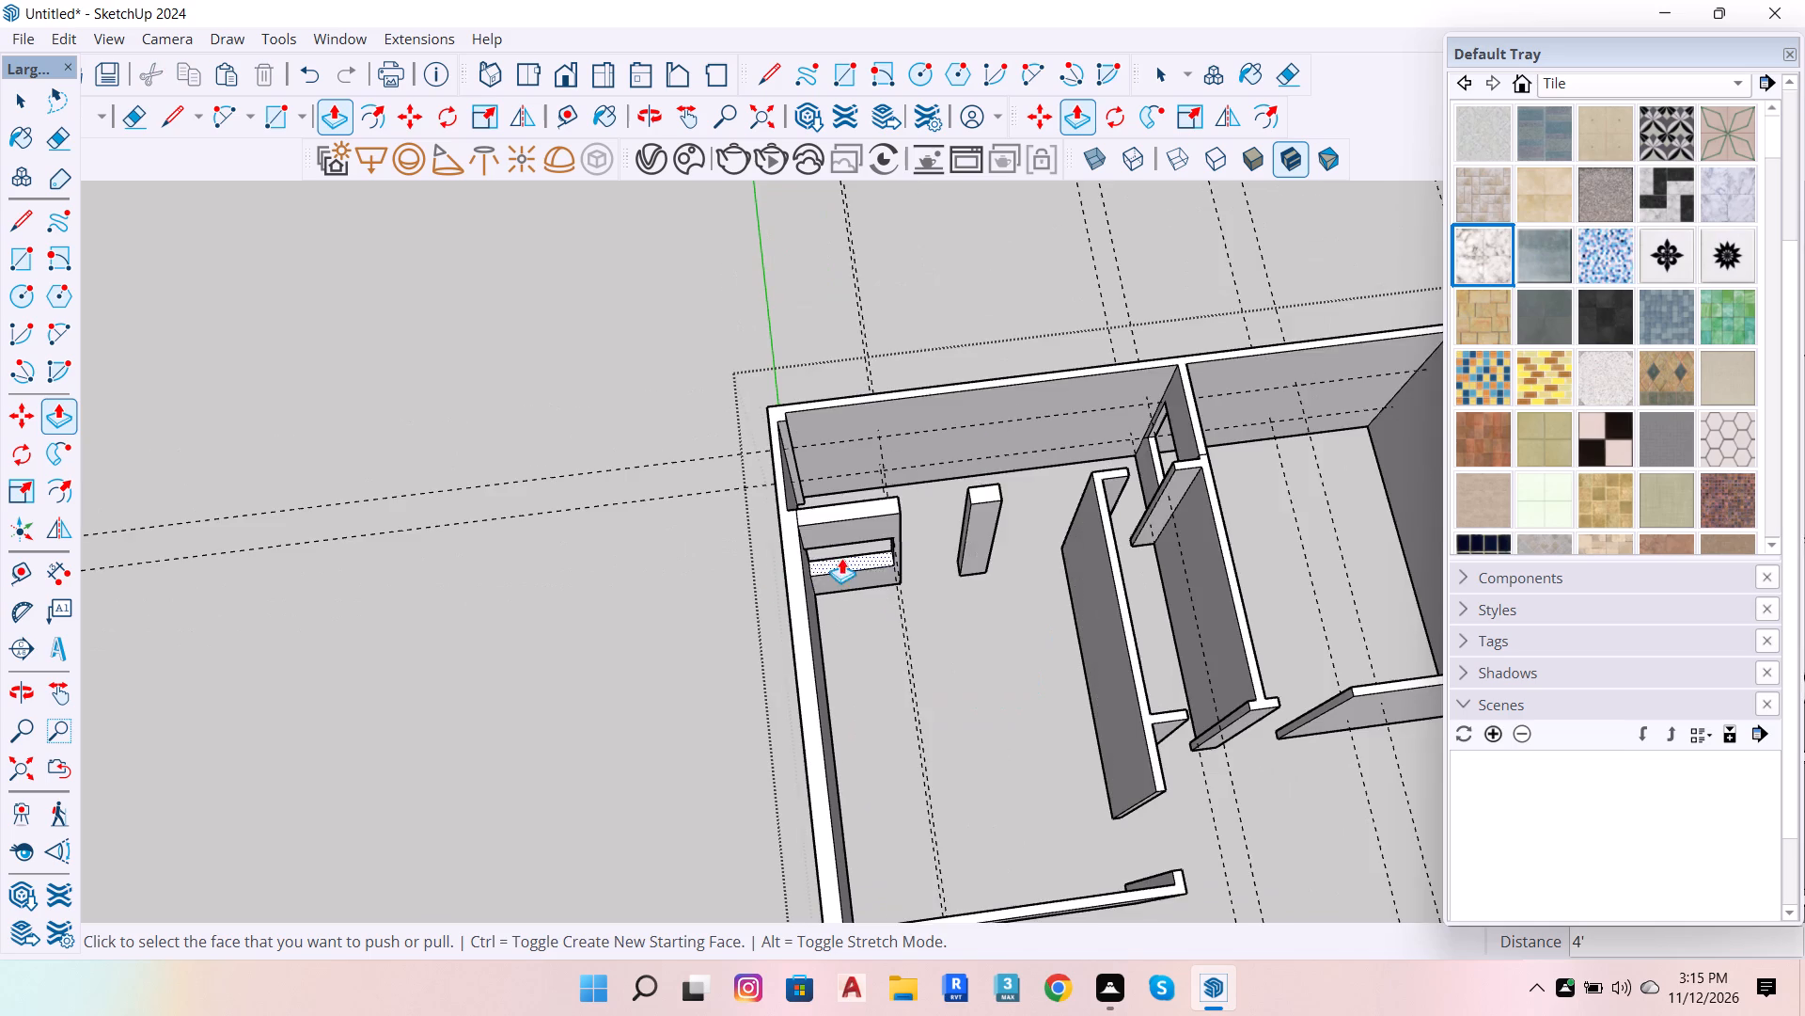
pyautogui.scroll(6, 1291, 370)
pyautogui.scroll(-14, 965, 622)
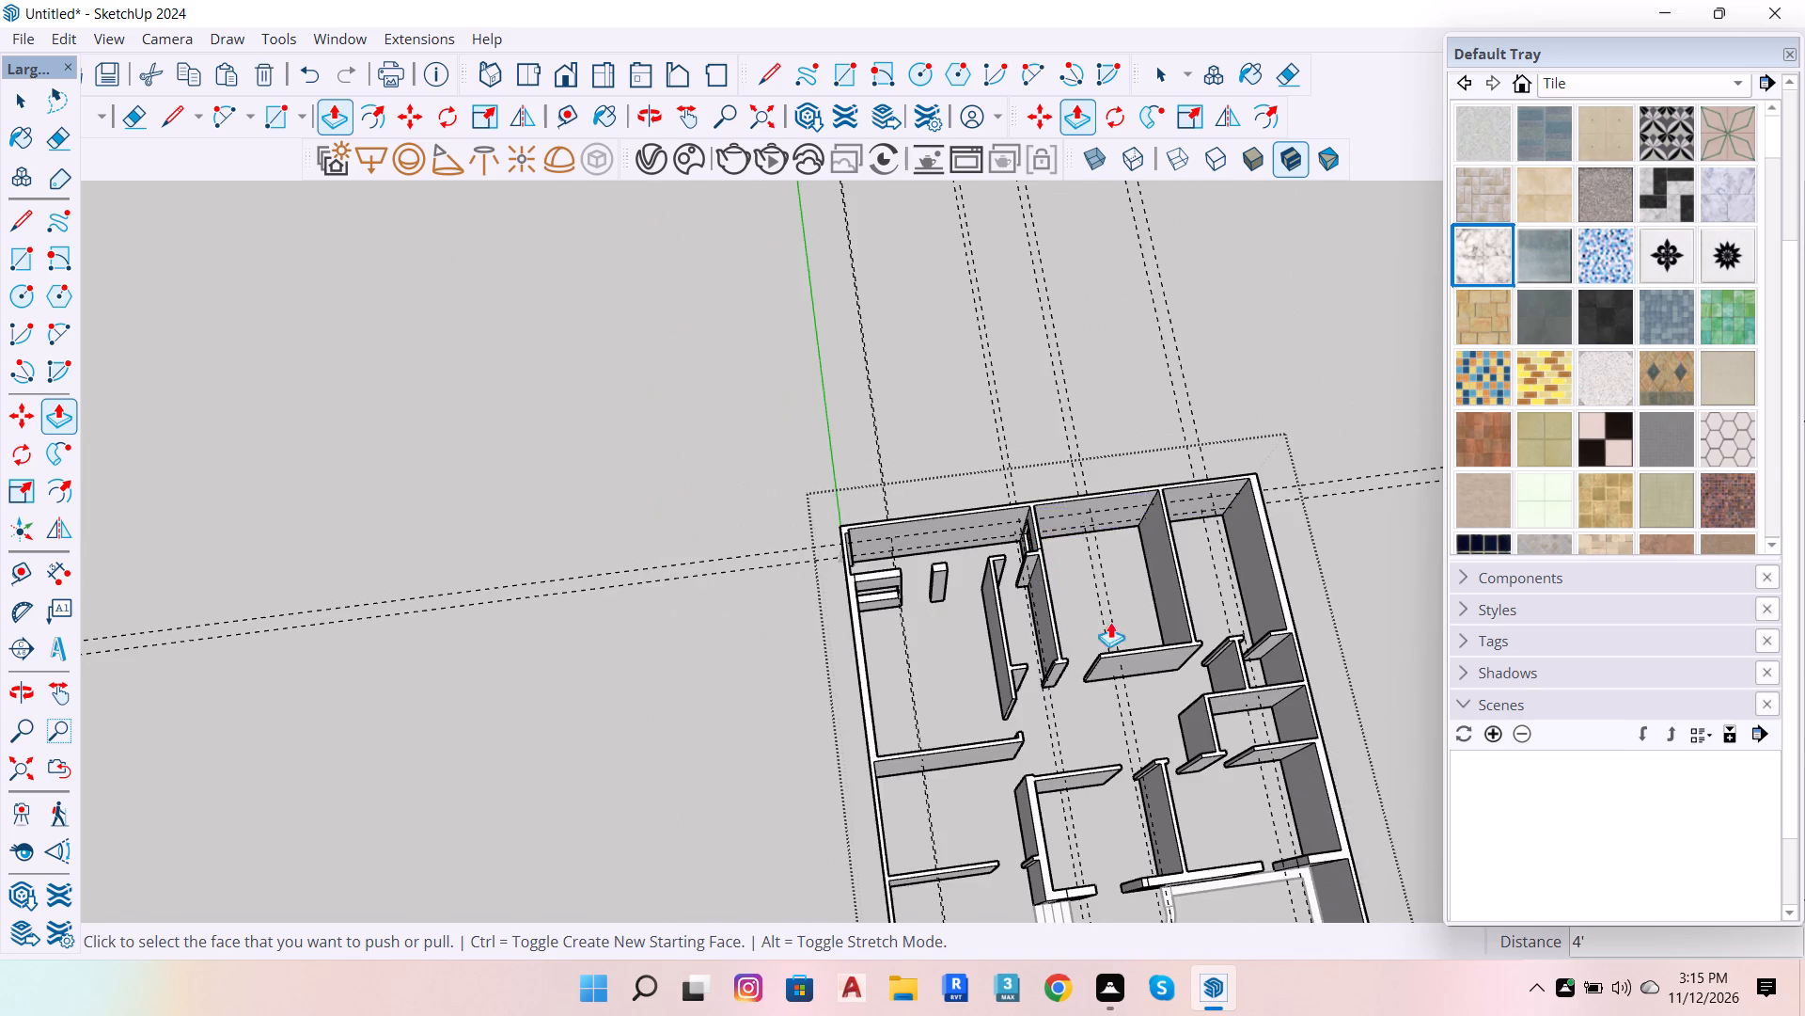
pyautogui.scroll(-6, 1120, 560)
pyautogui.press('space')
# Draw 9" lines along the upper and lower guides across the end of the short side-wall return behind the raised platform.
pyautogui.scroll(10, 1306, 653)
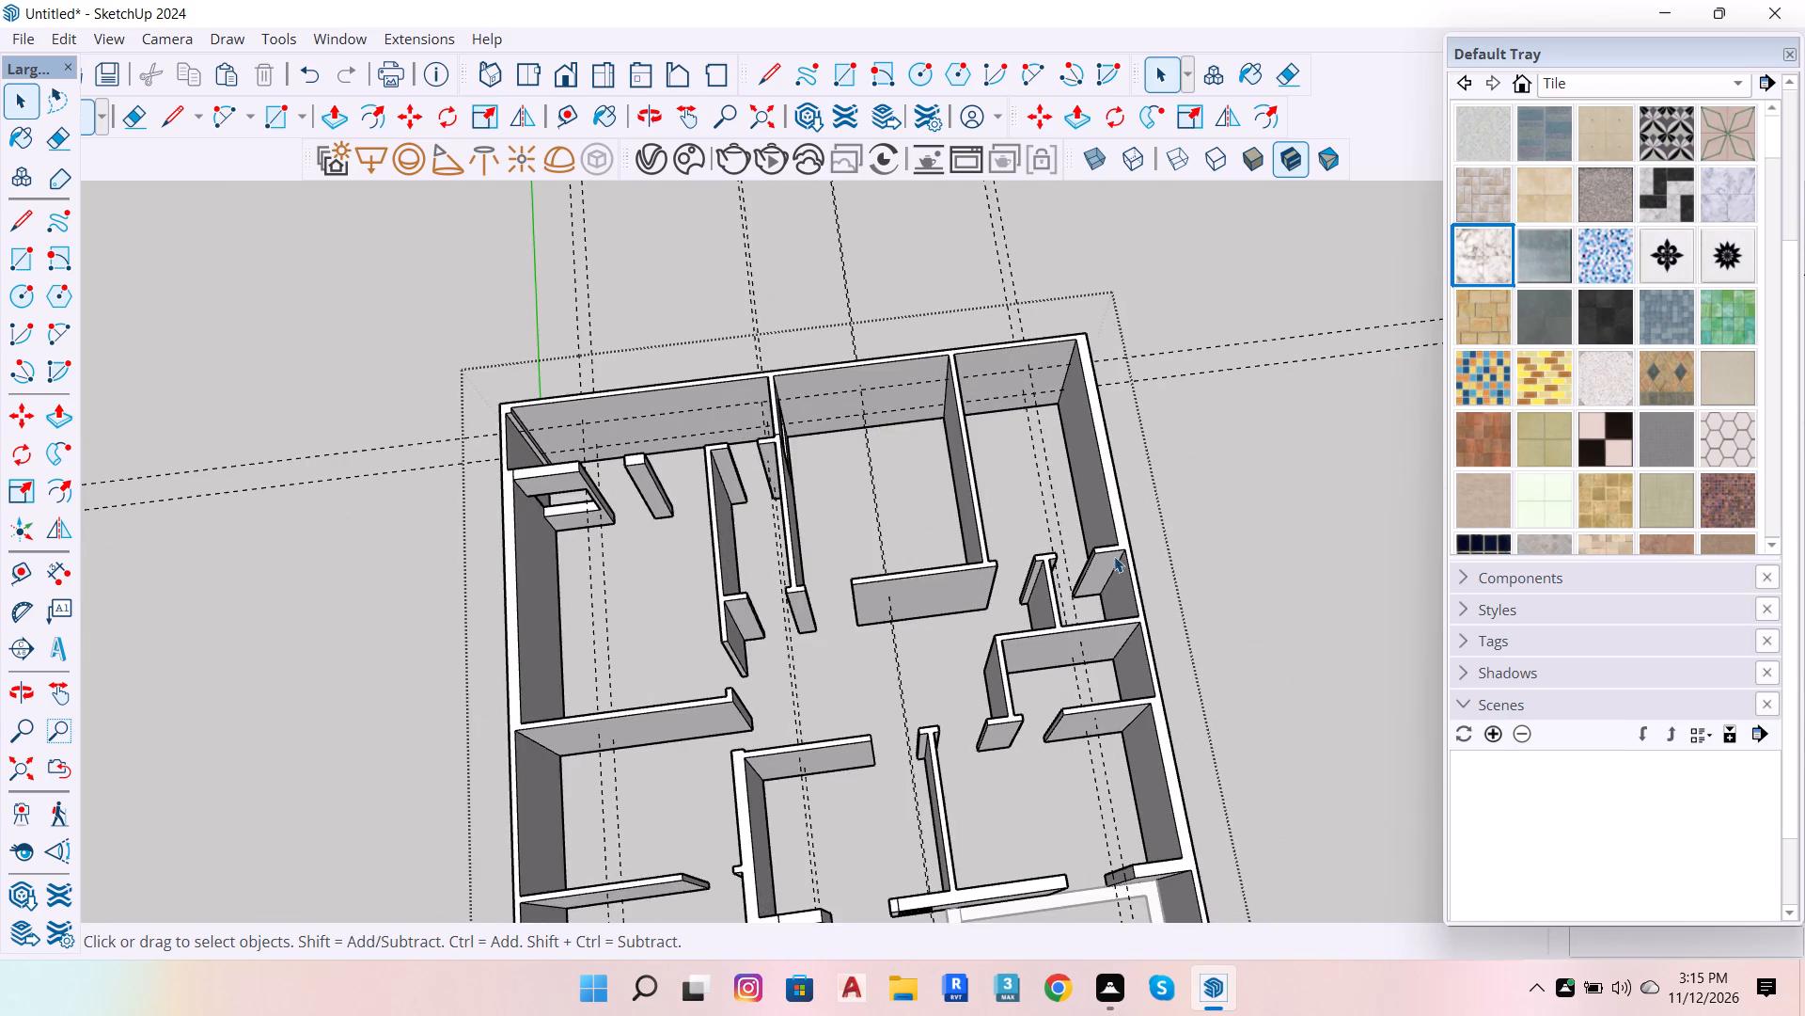
pyautogui.scroll(-6, 1108, 543)
pyautogui.scroll(19, 1111, 780)
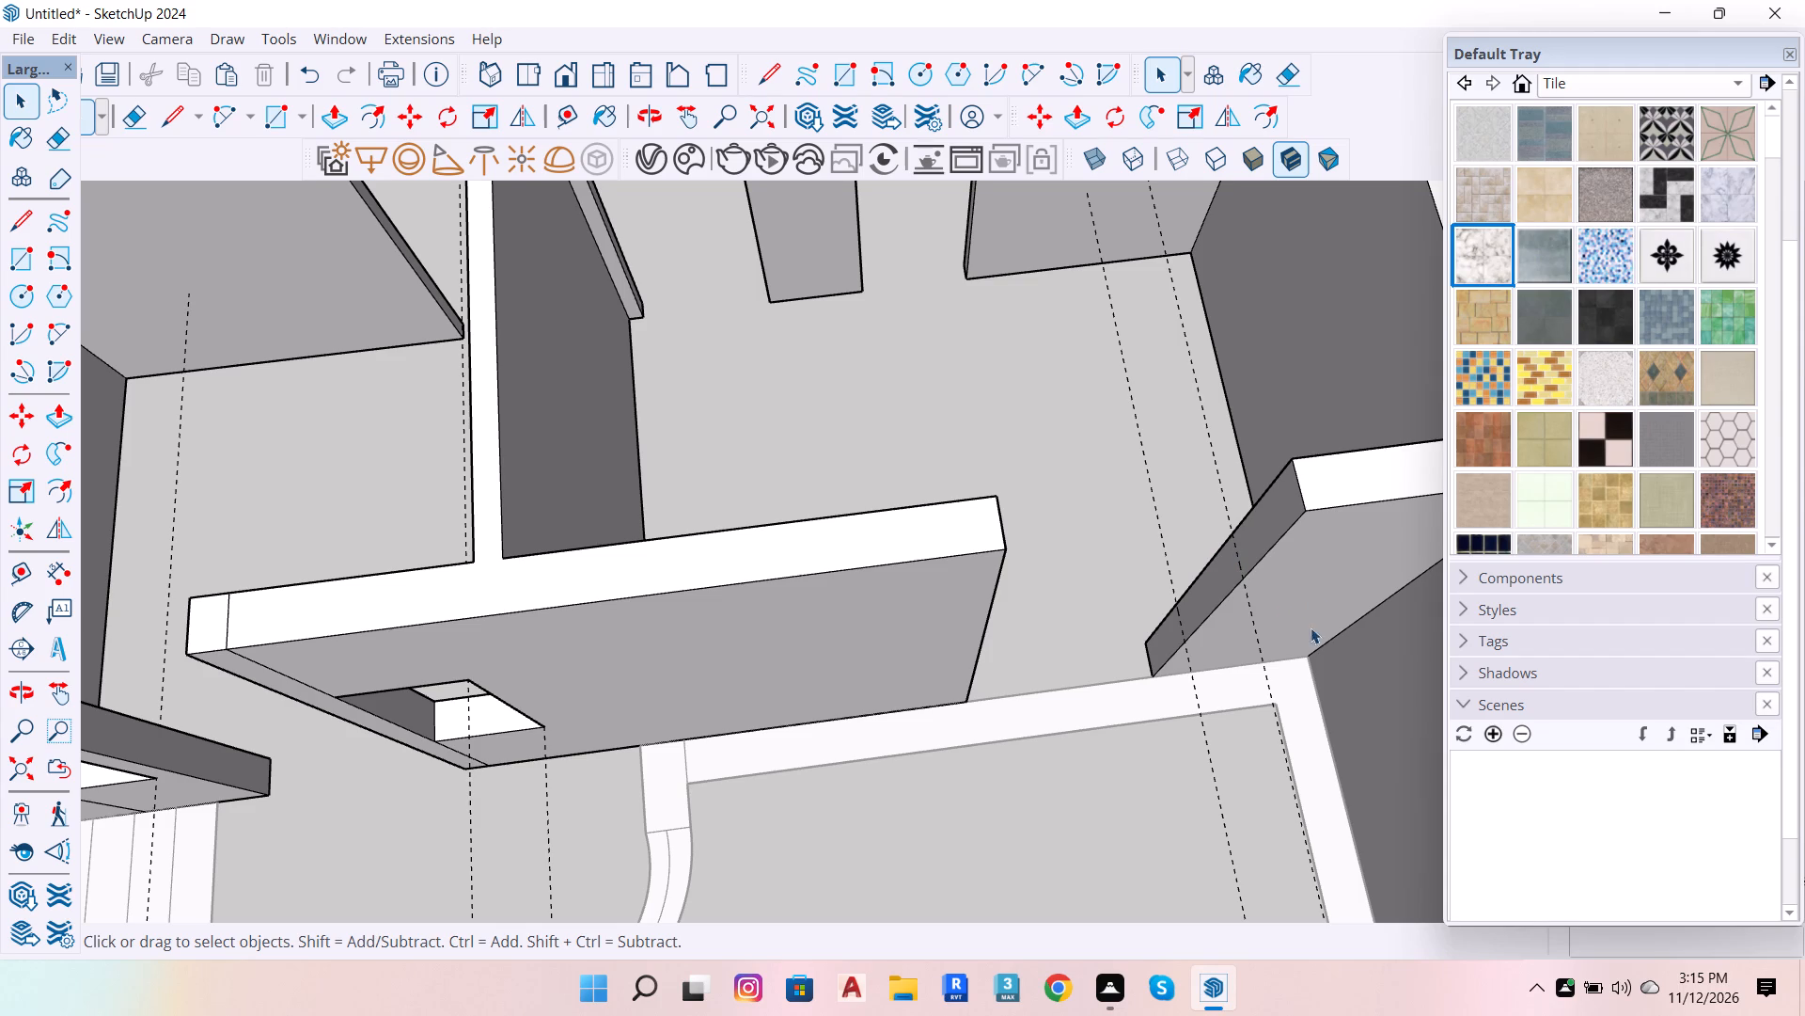
pyautogui.write('il')
pyautogui.scroll(4, 1207, 540)
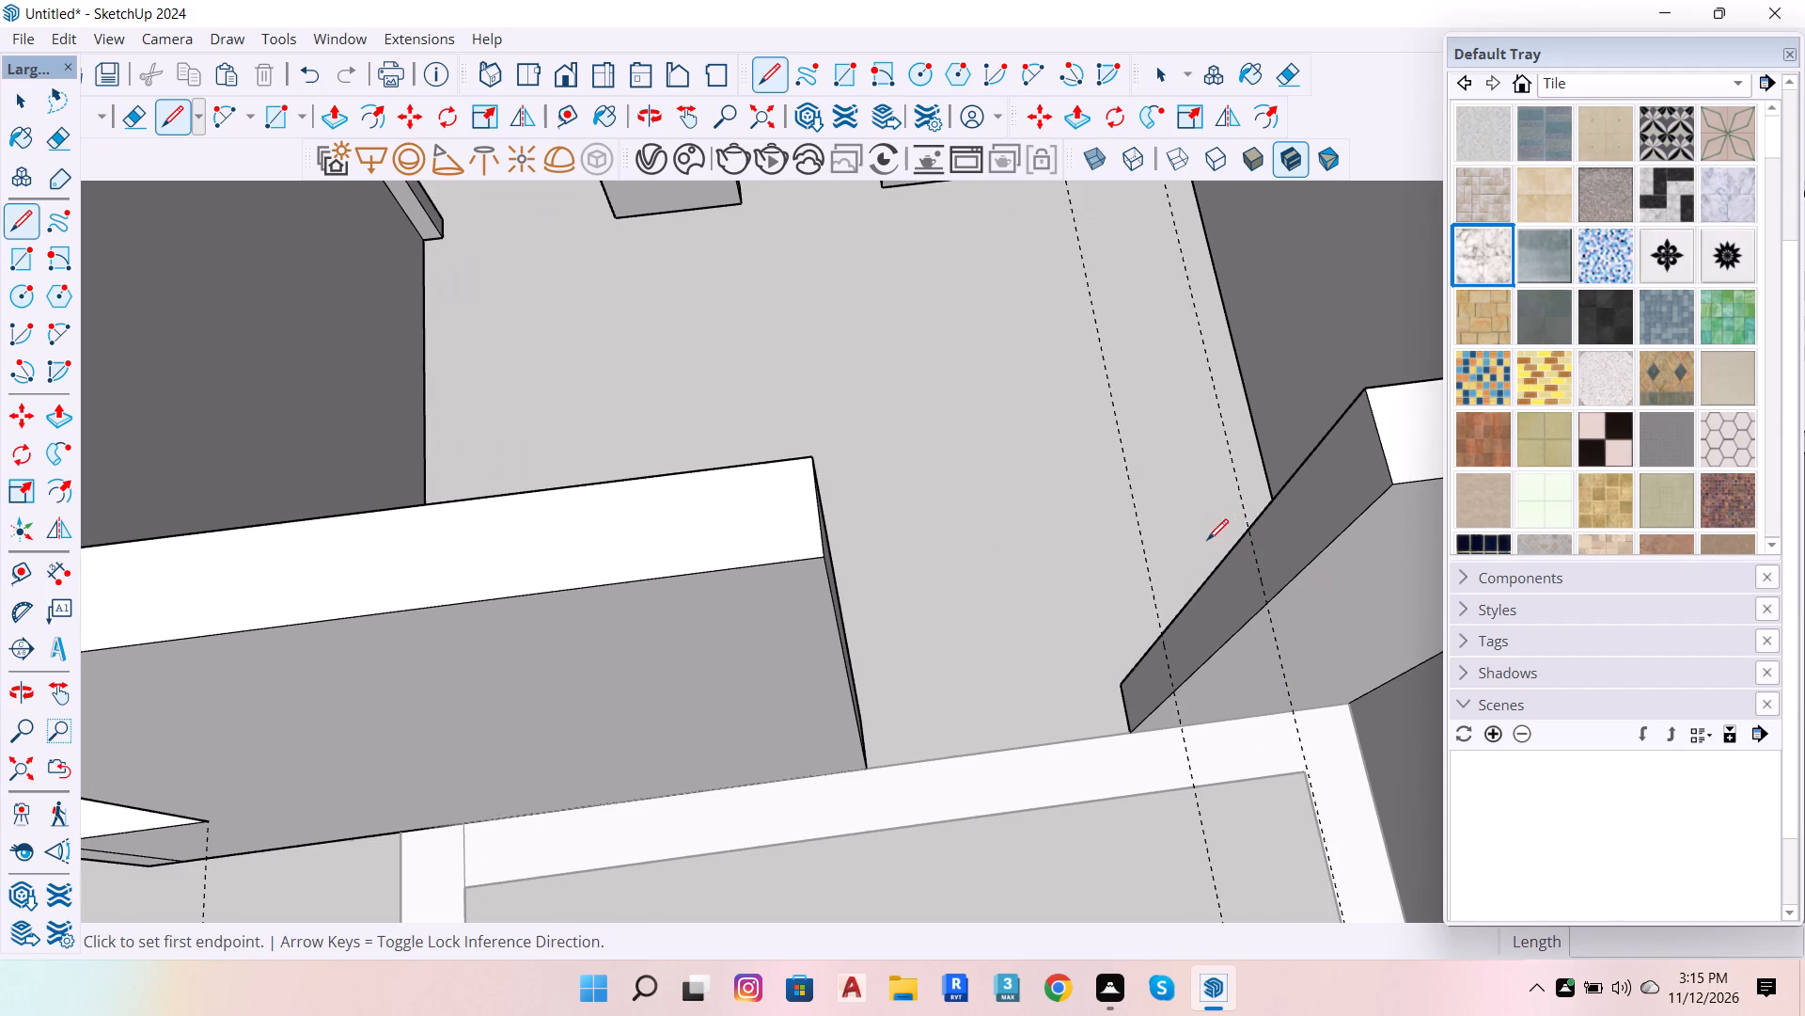
pyautogui.click(1245, 530)
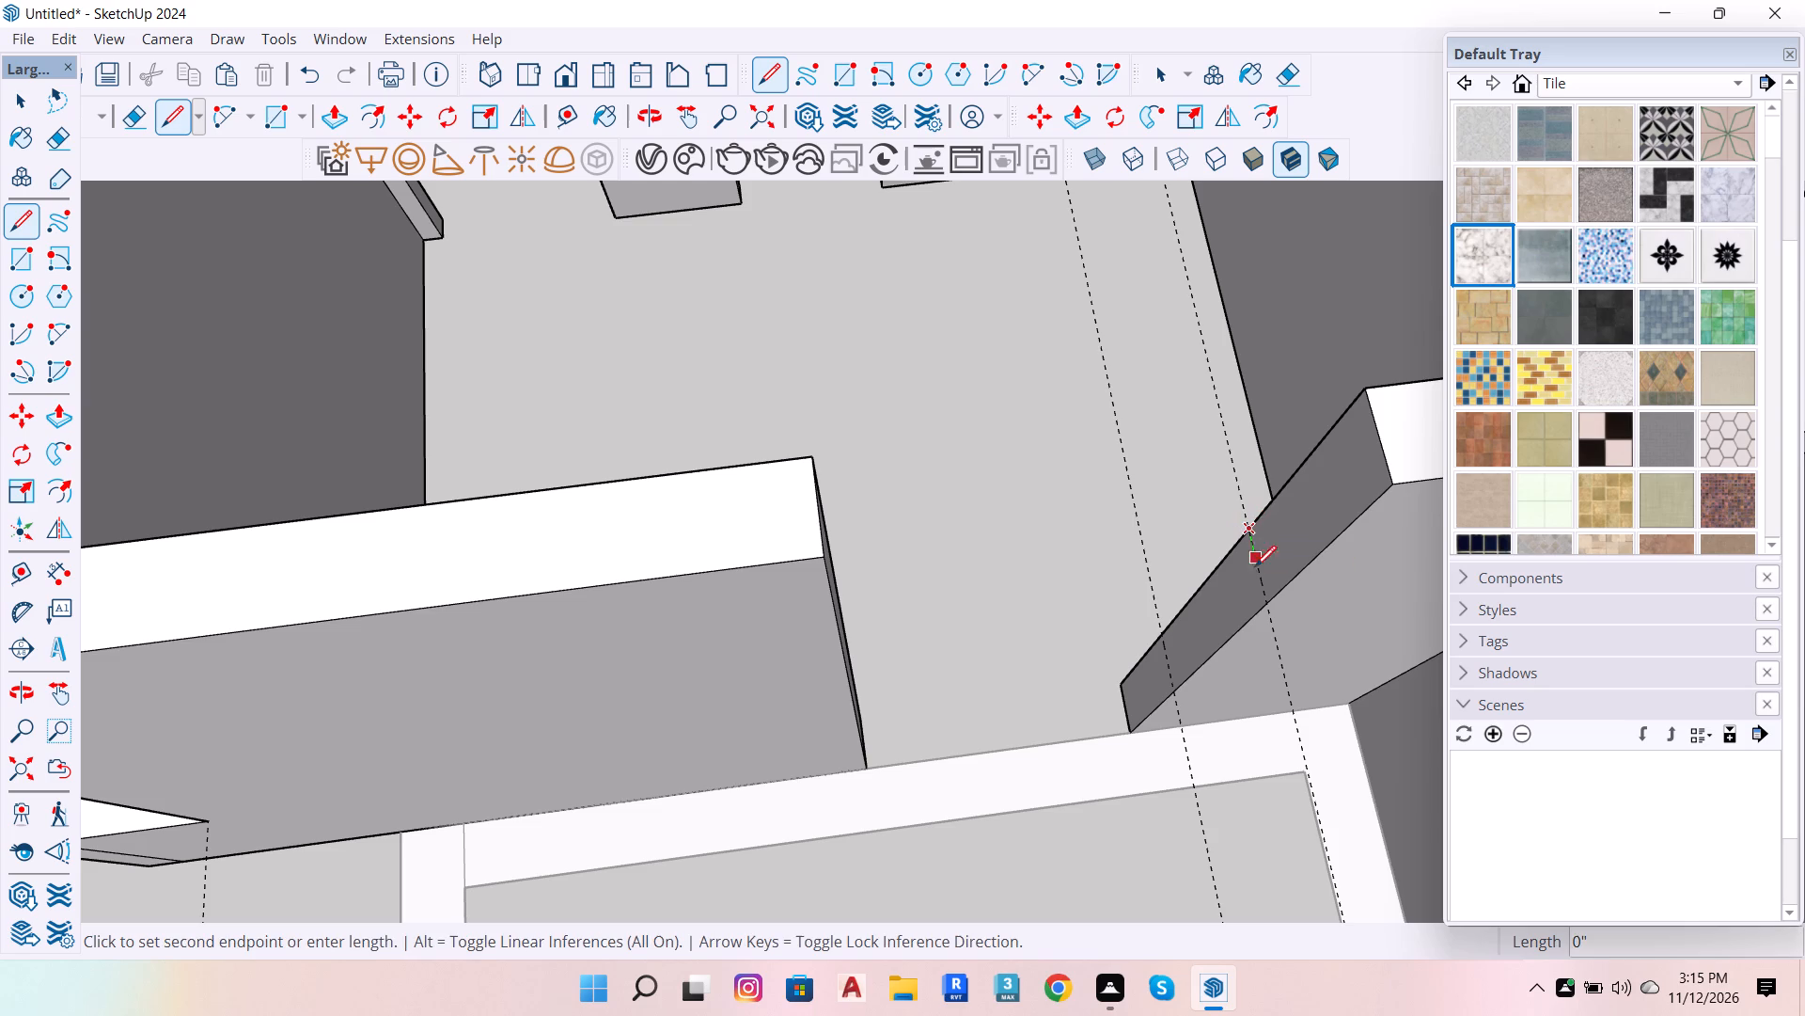
pyautogui.click(1277, 612)
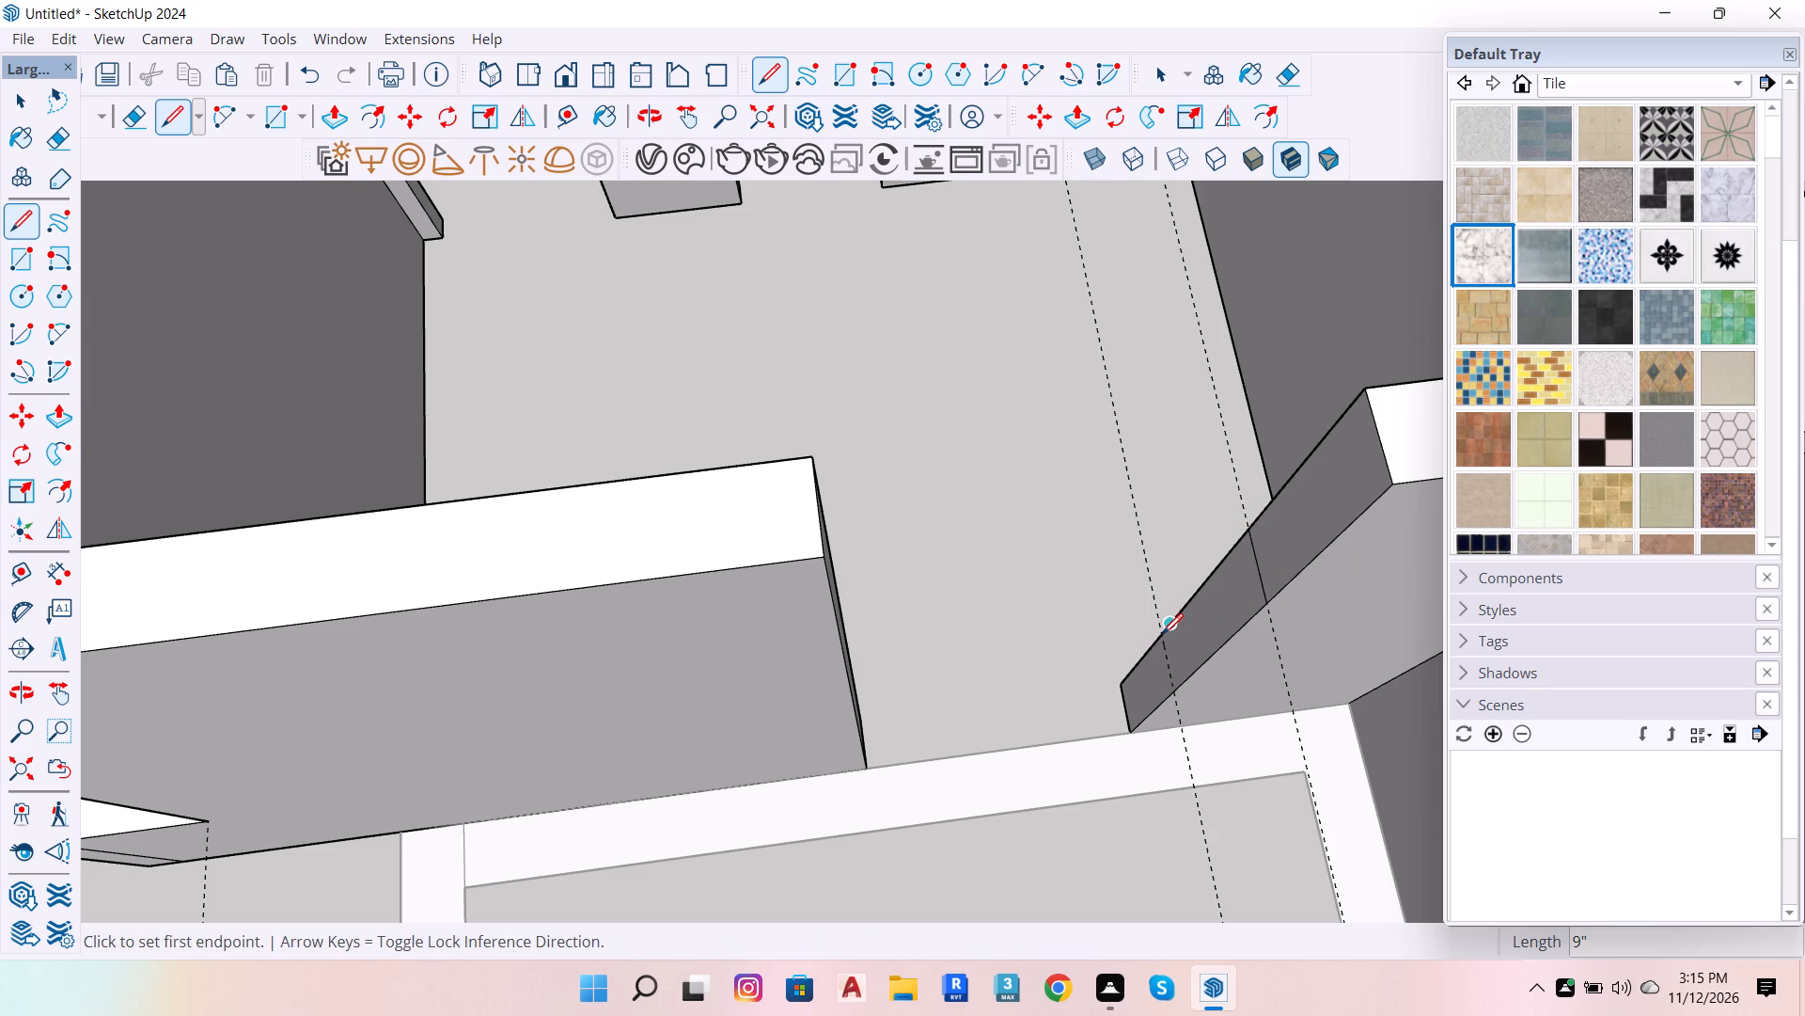
pyautogui.click(1159, 638)
pyautogui.click(1173, 691)
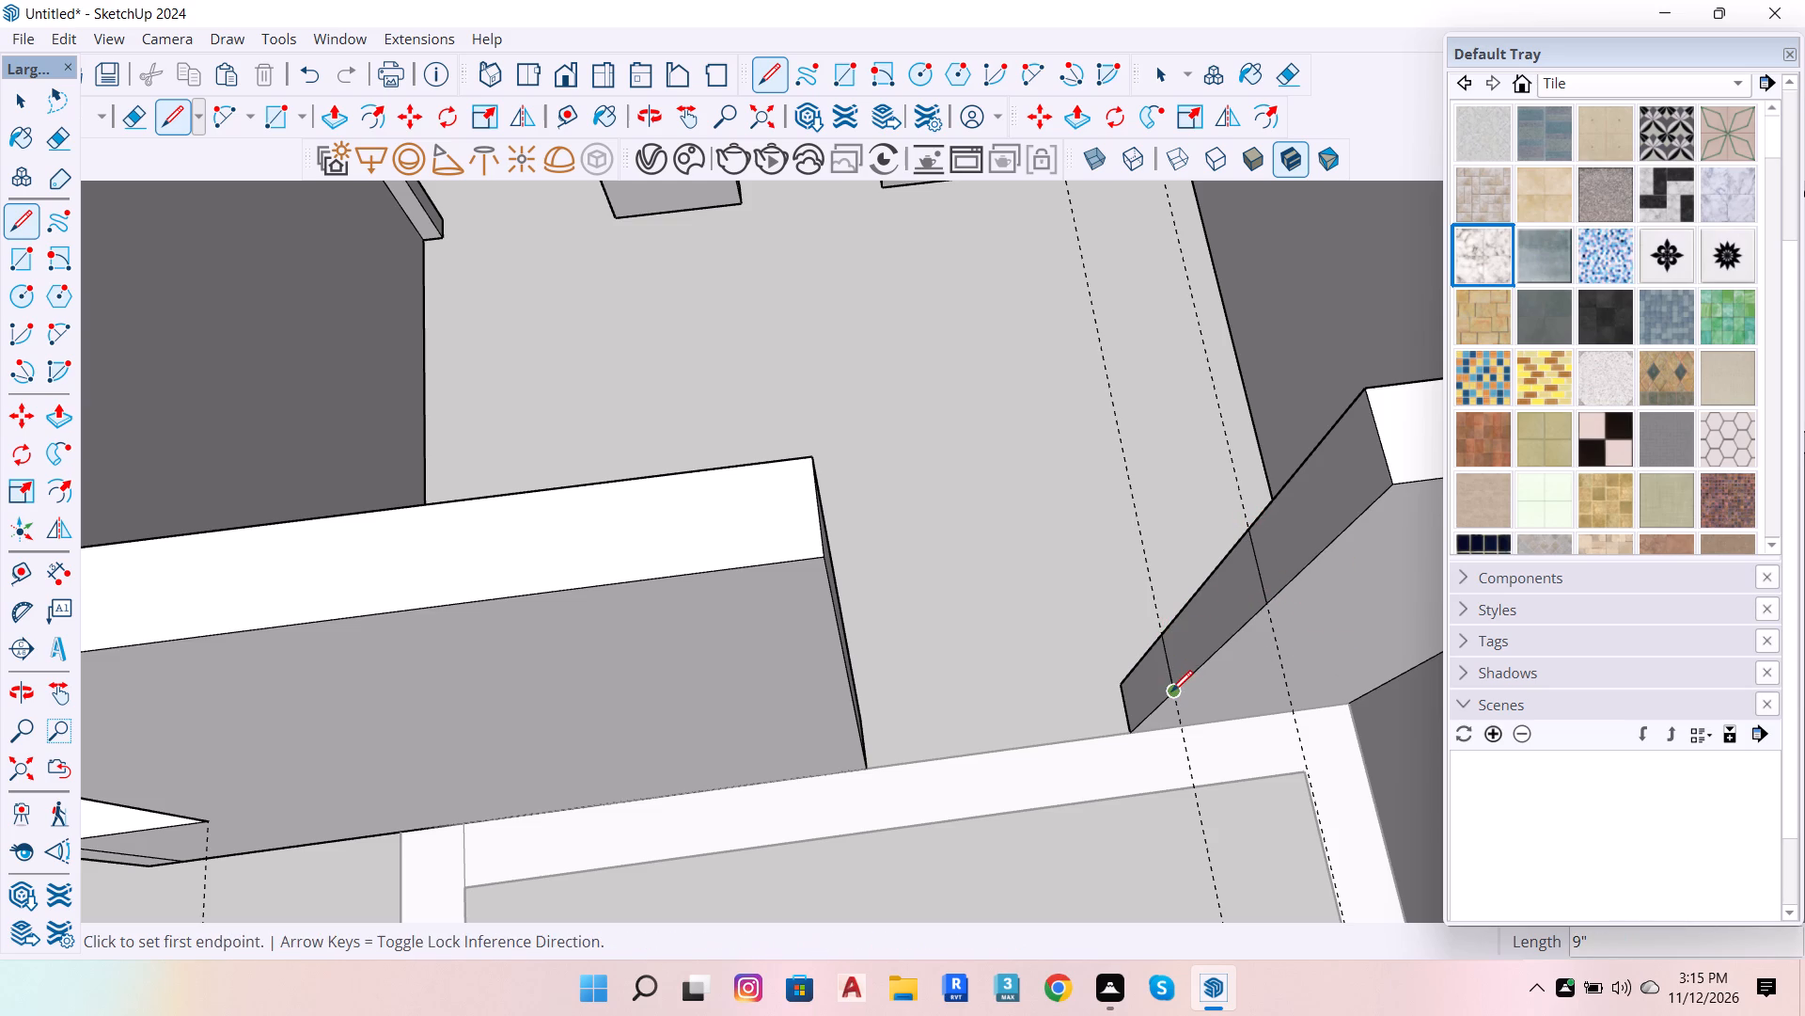
# Push/Pull the return's bottom and top sections 4' to the long wall behind the platform, leaving a window opening.
pyautogui.press('space')
pyautogui.click(1121, 697)
pyautogui.click(1155, 700)
pyautogui.write('[p')
pyautogui.click(1155, 700)
pyautogui.click(861, 764)
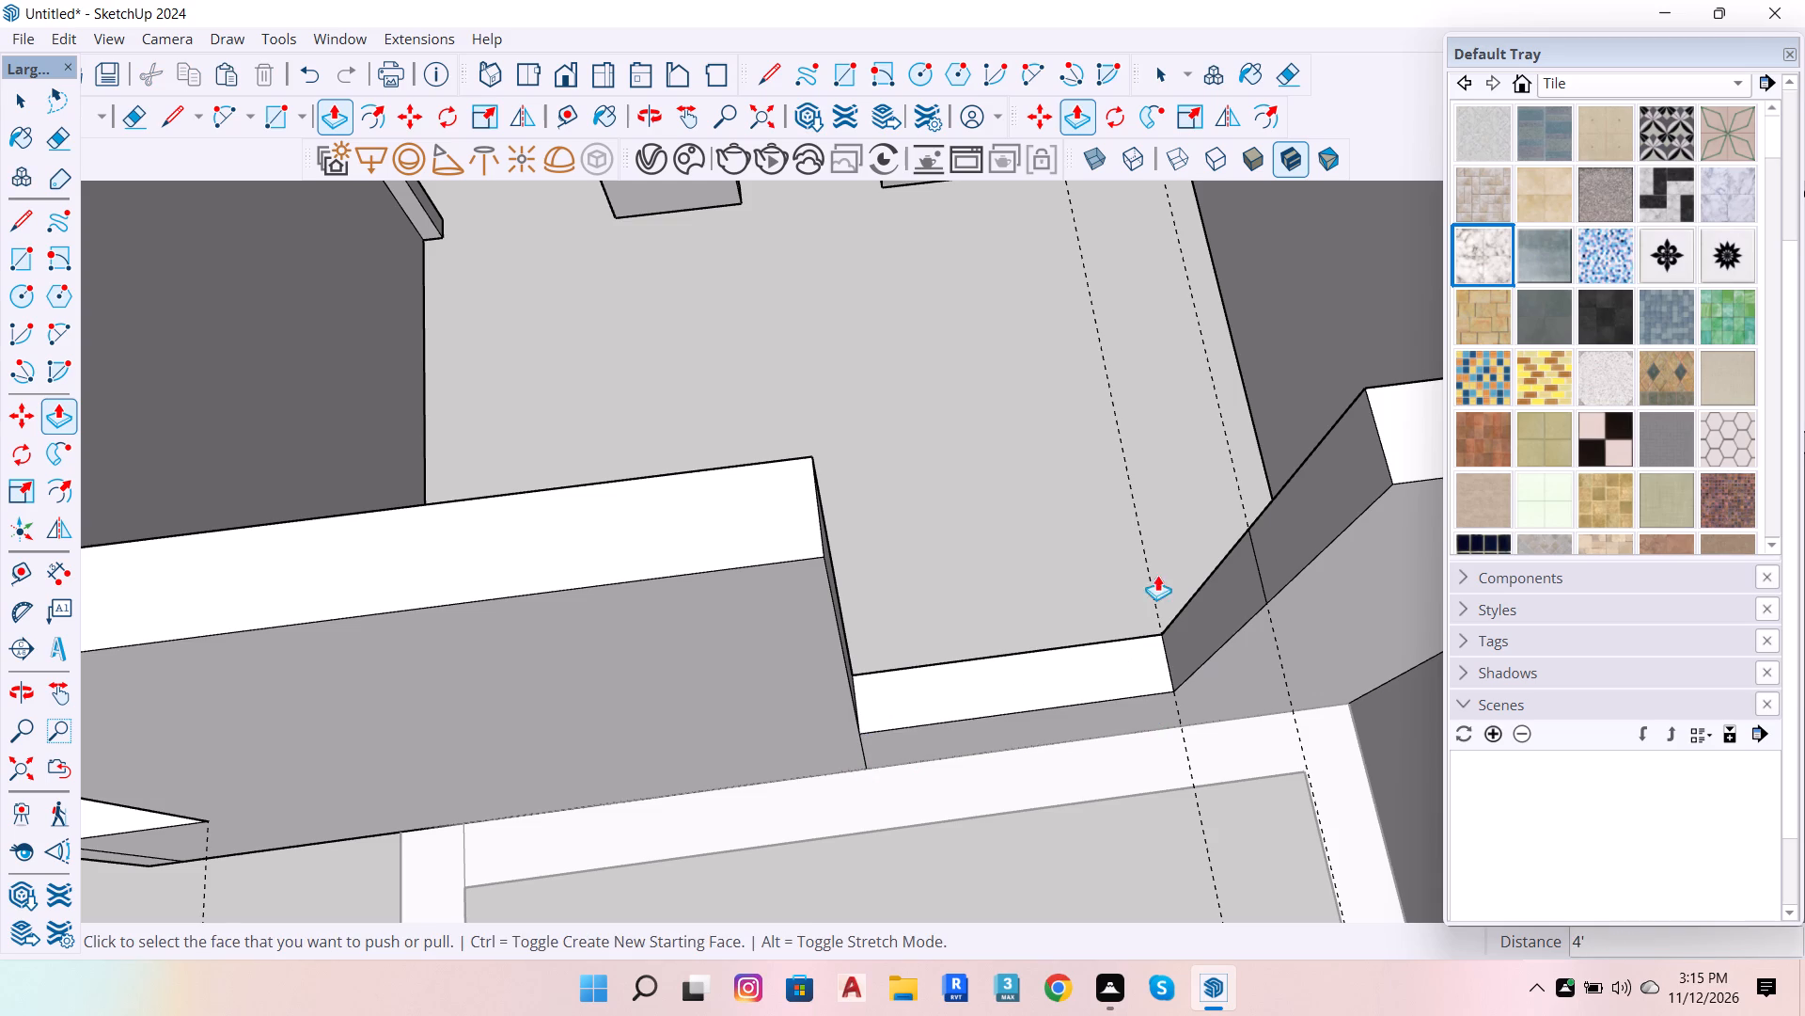
pyautogui.click(1285, 532)
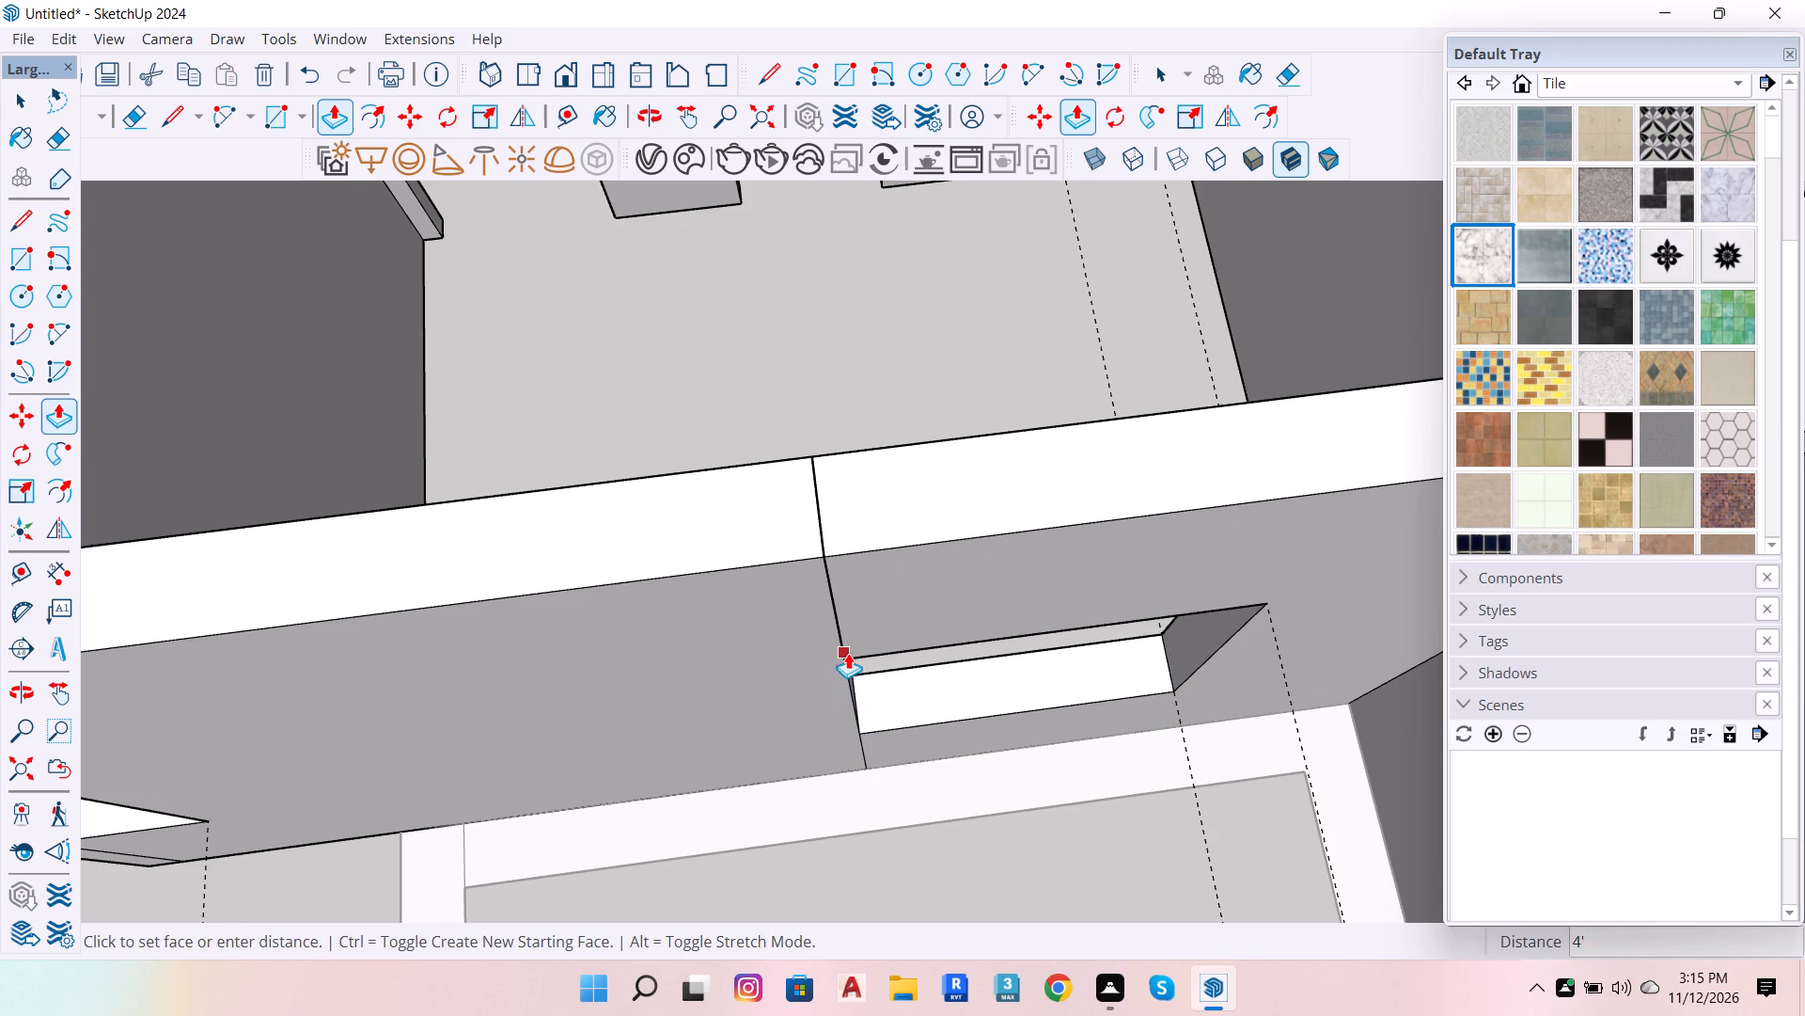
pyautogui.click(848, 653)
pyautogui.scroll(-13, 917, 675)
pyautogui.press('space')
pyautogui.scroll(-6, 1116, 548)
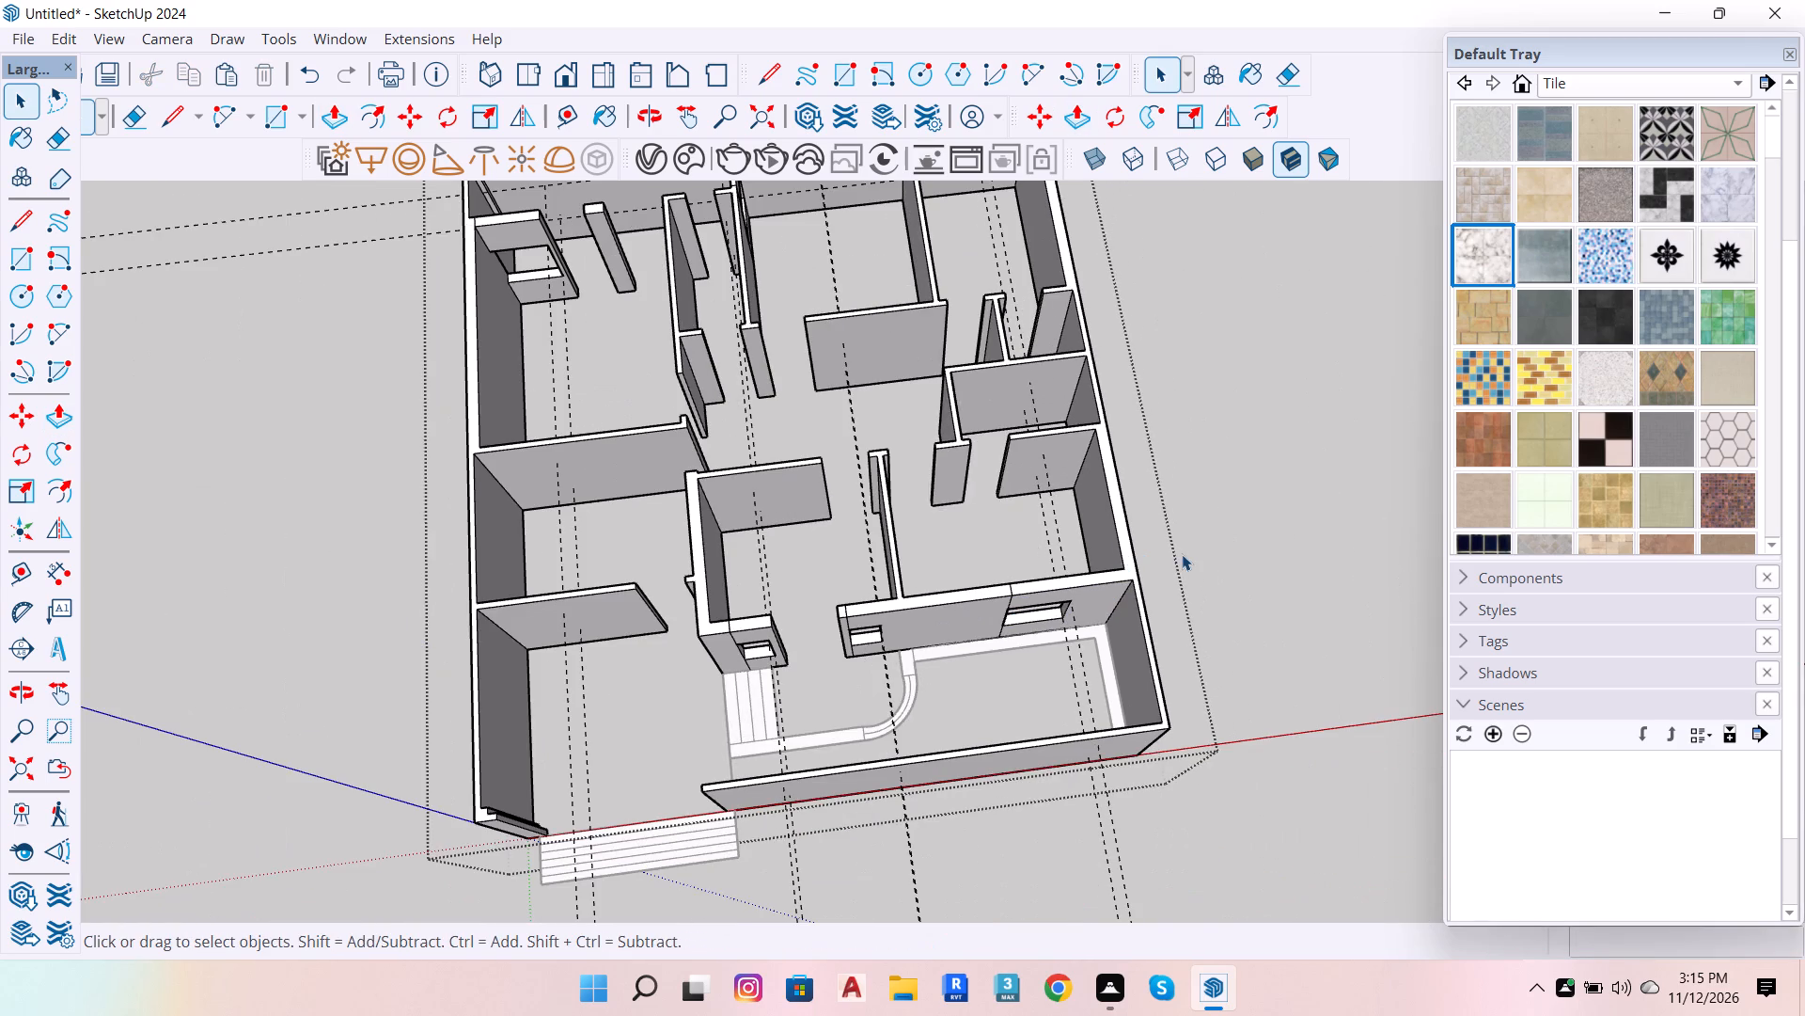
# Close the wall group and run FixIt 101 on it to clean up its faces and edges.
pyautogui.click(1182, 554)
pyautogui.scroll(-10, 1182, 554)
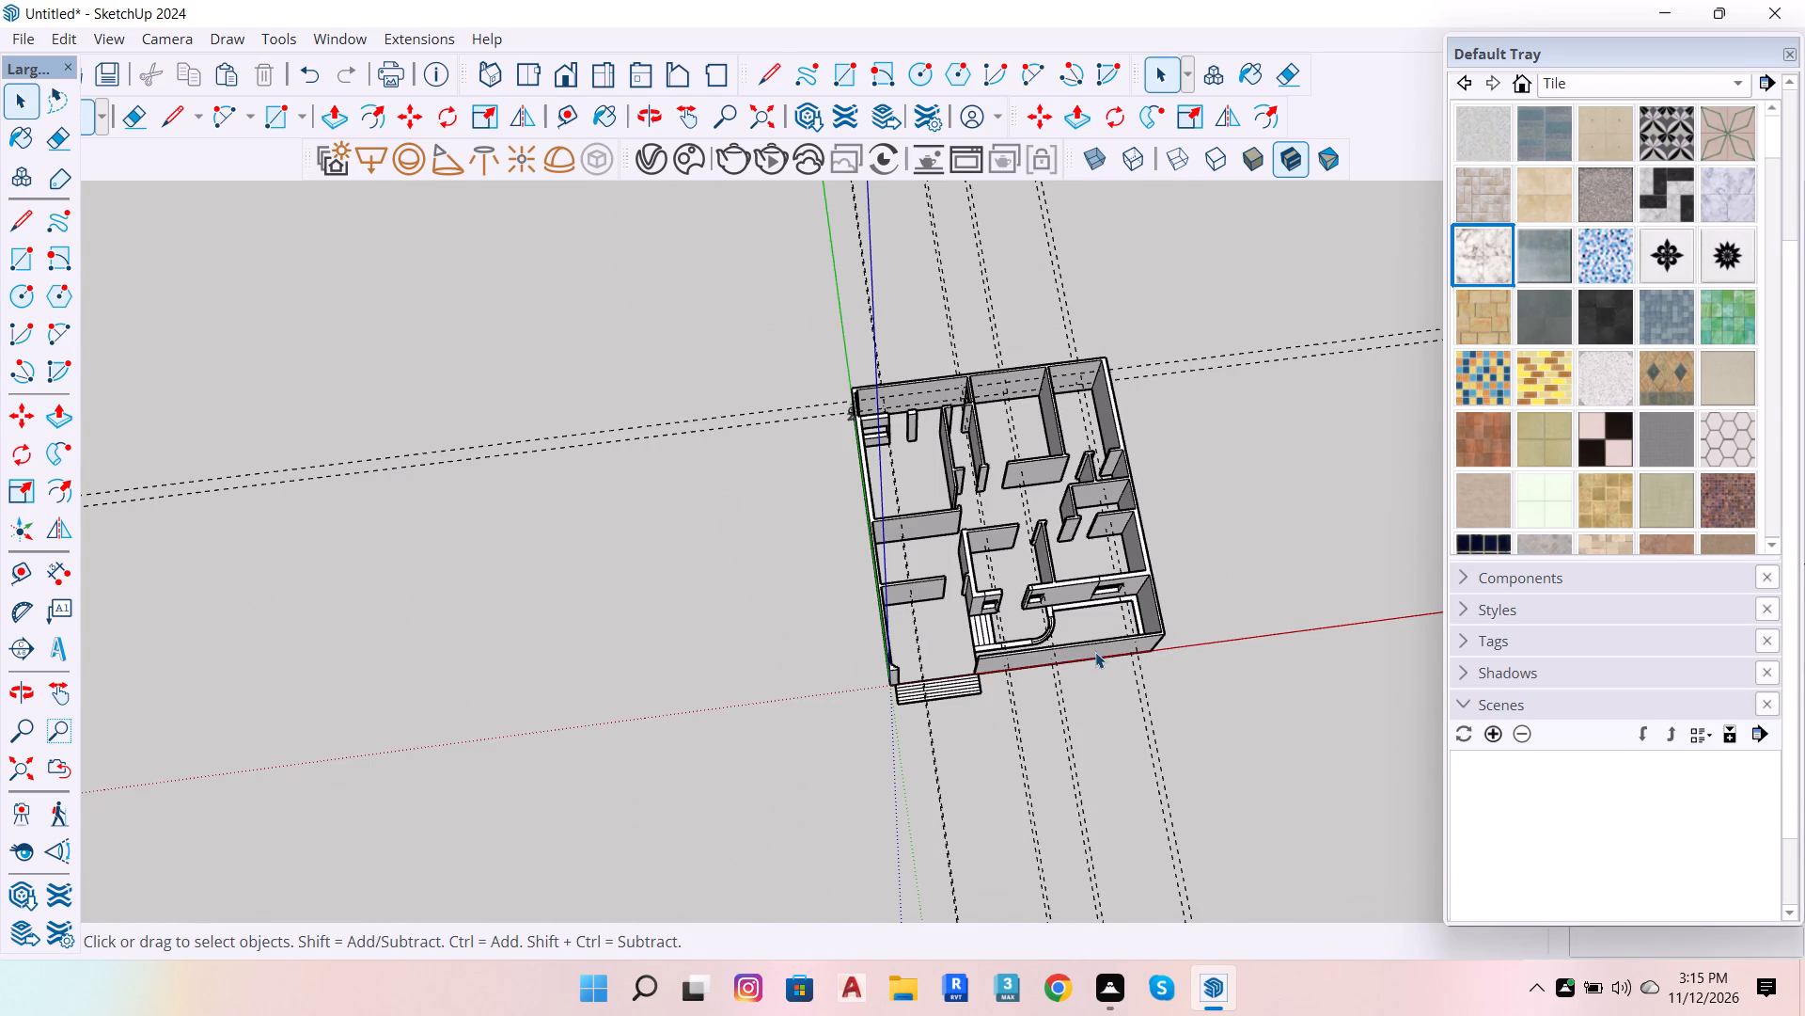
pyautogui.scroll(6, 1095, 652)
pyautogui.click(1095, 652)
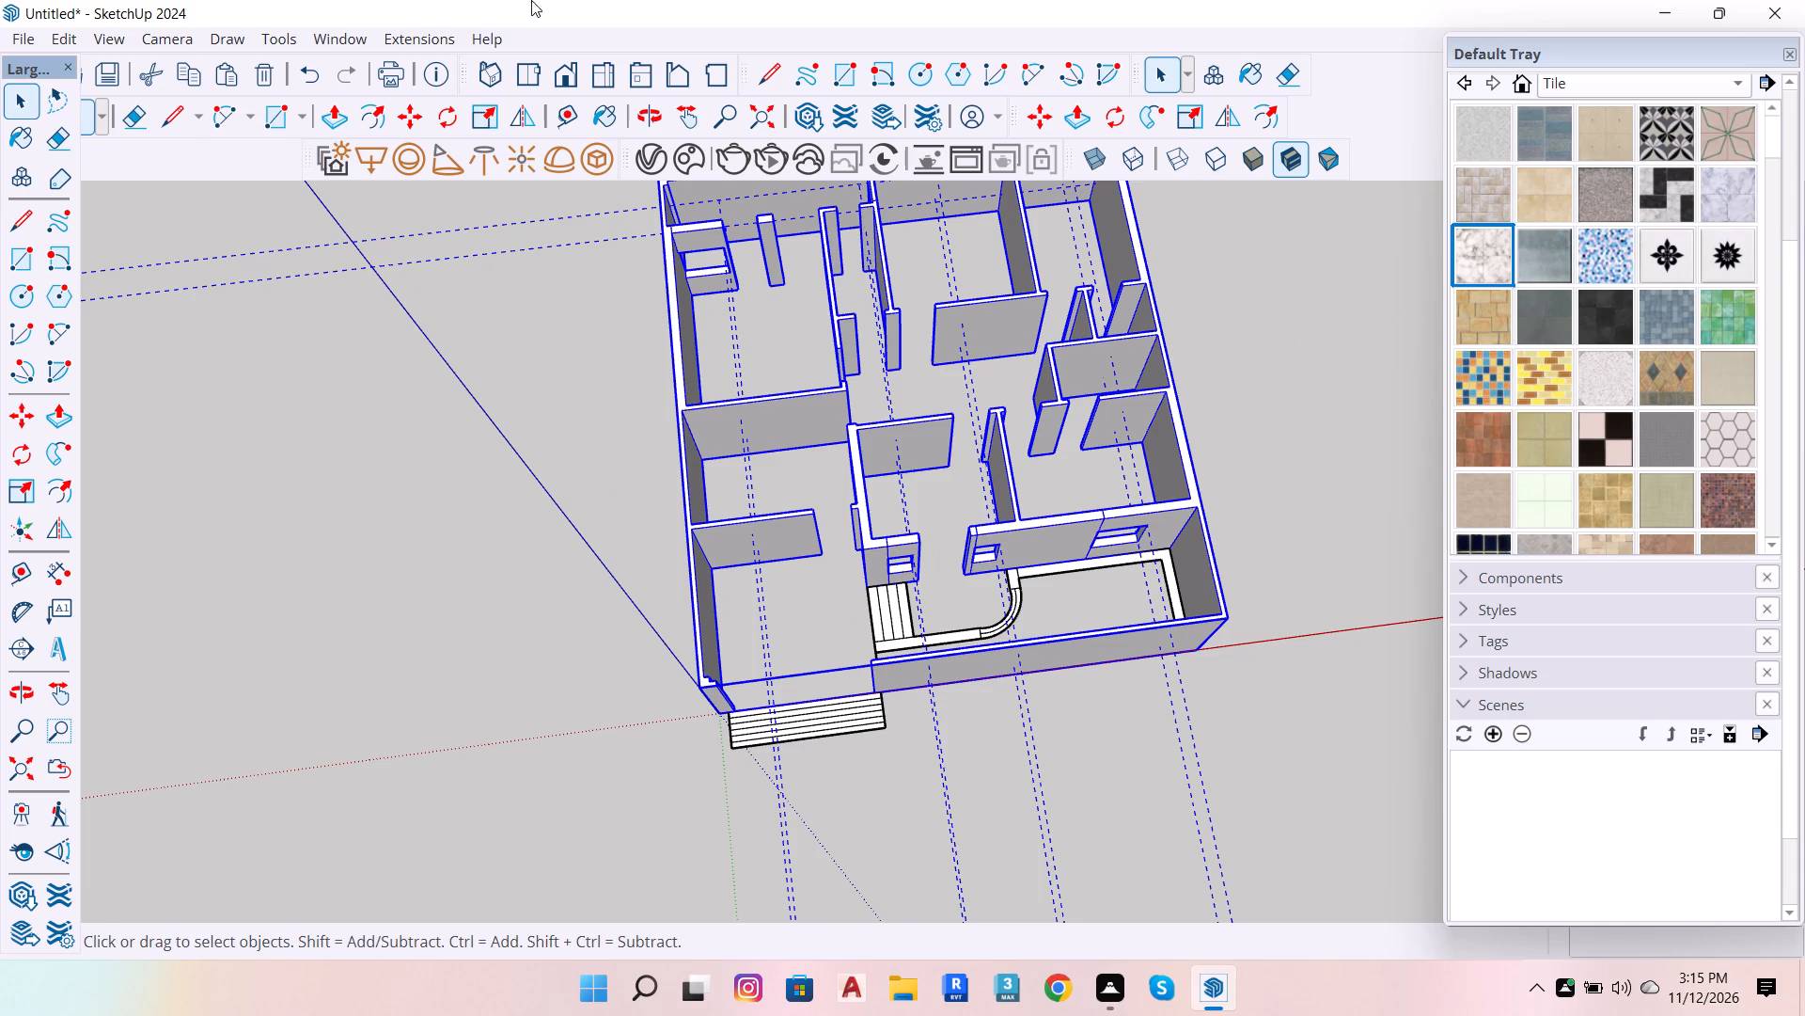
pyautogui.click(409, 41)
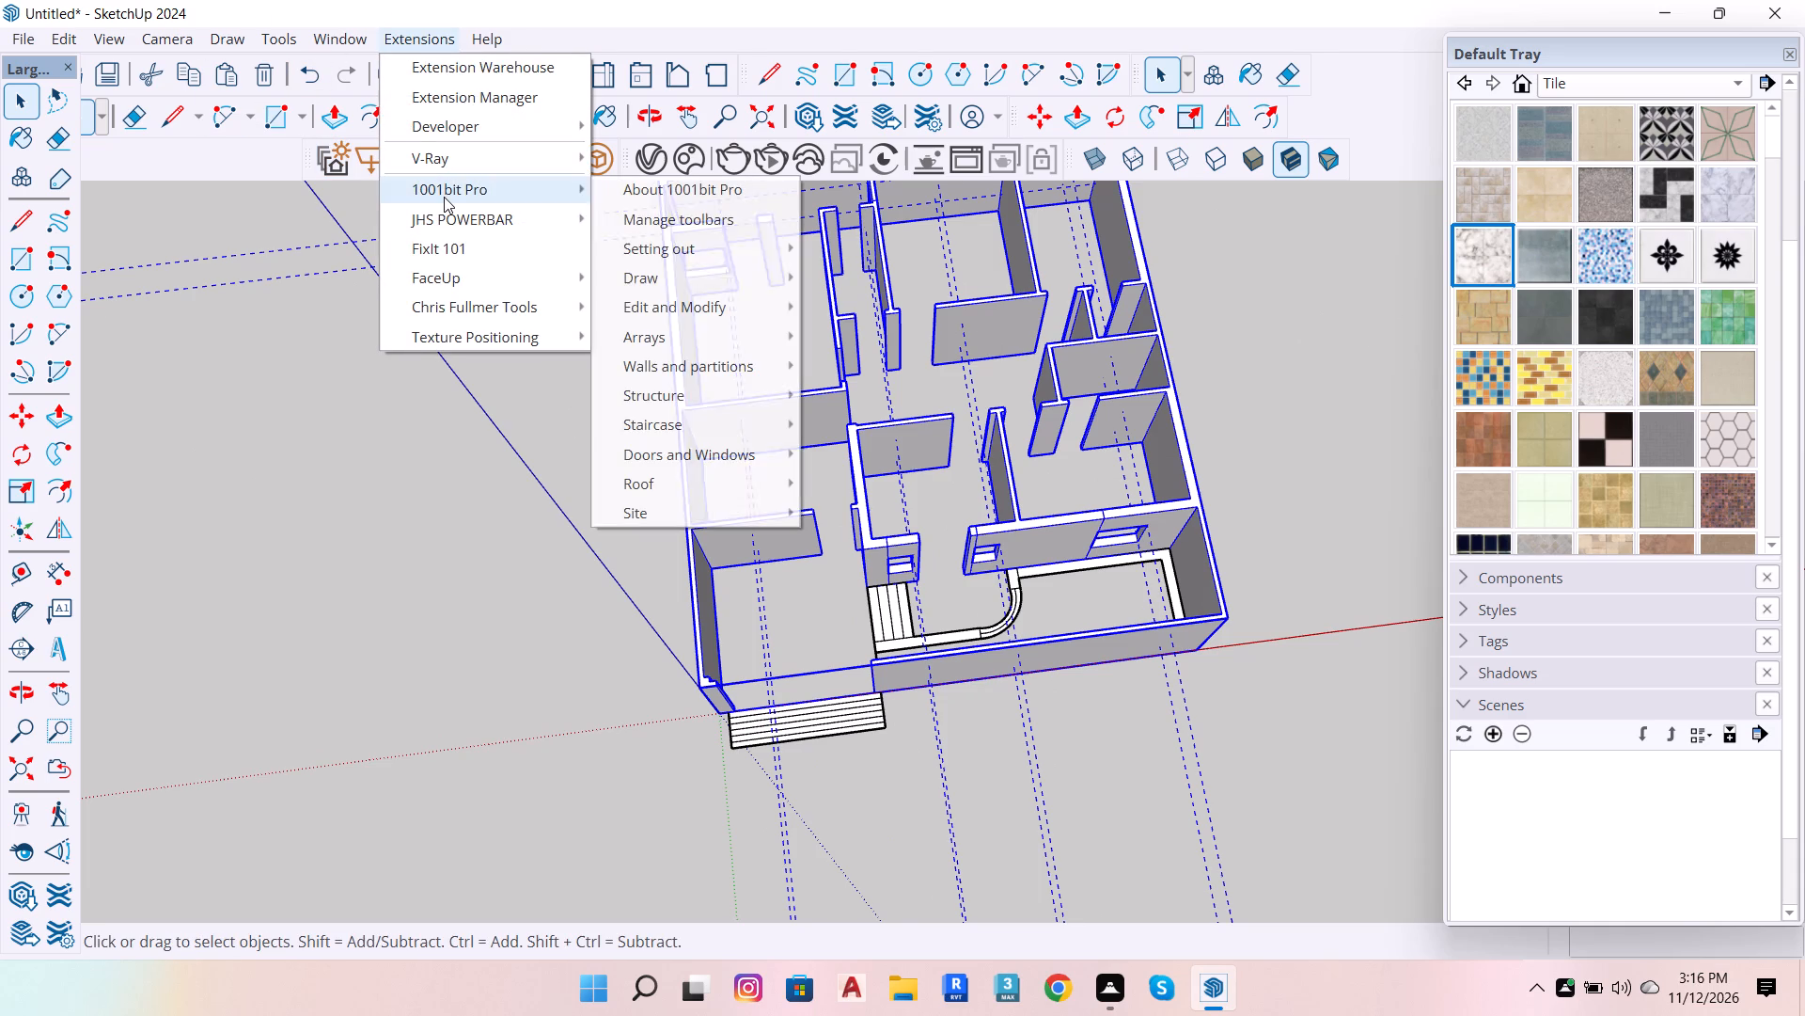
pyautogui.click(451, 241)
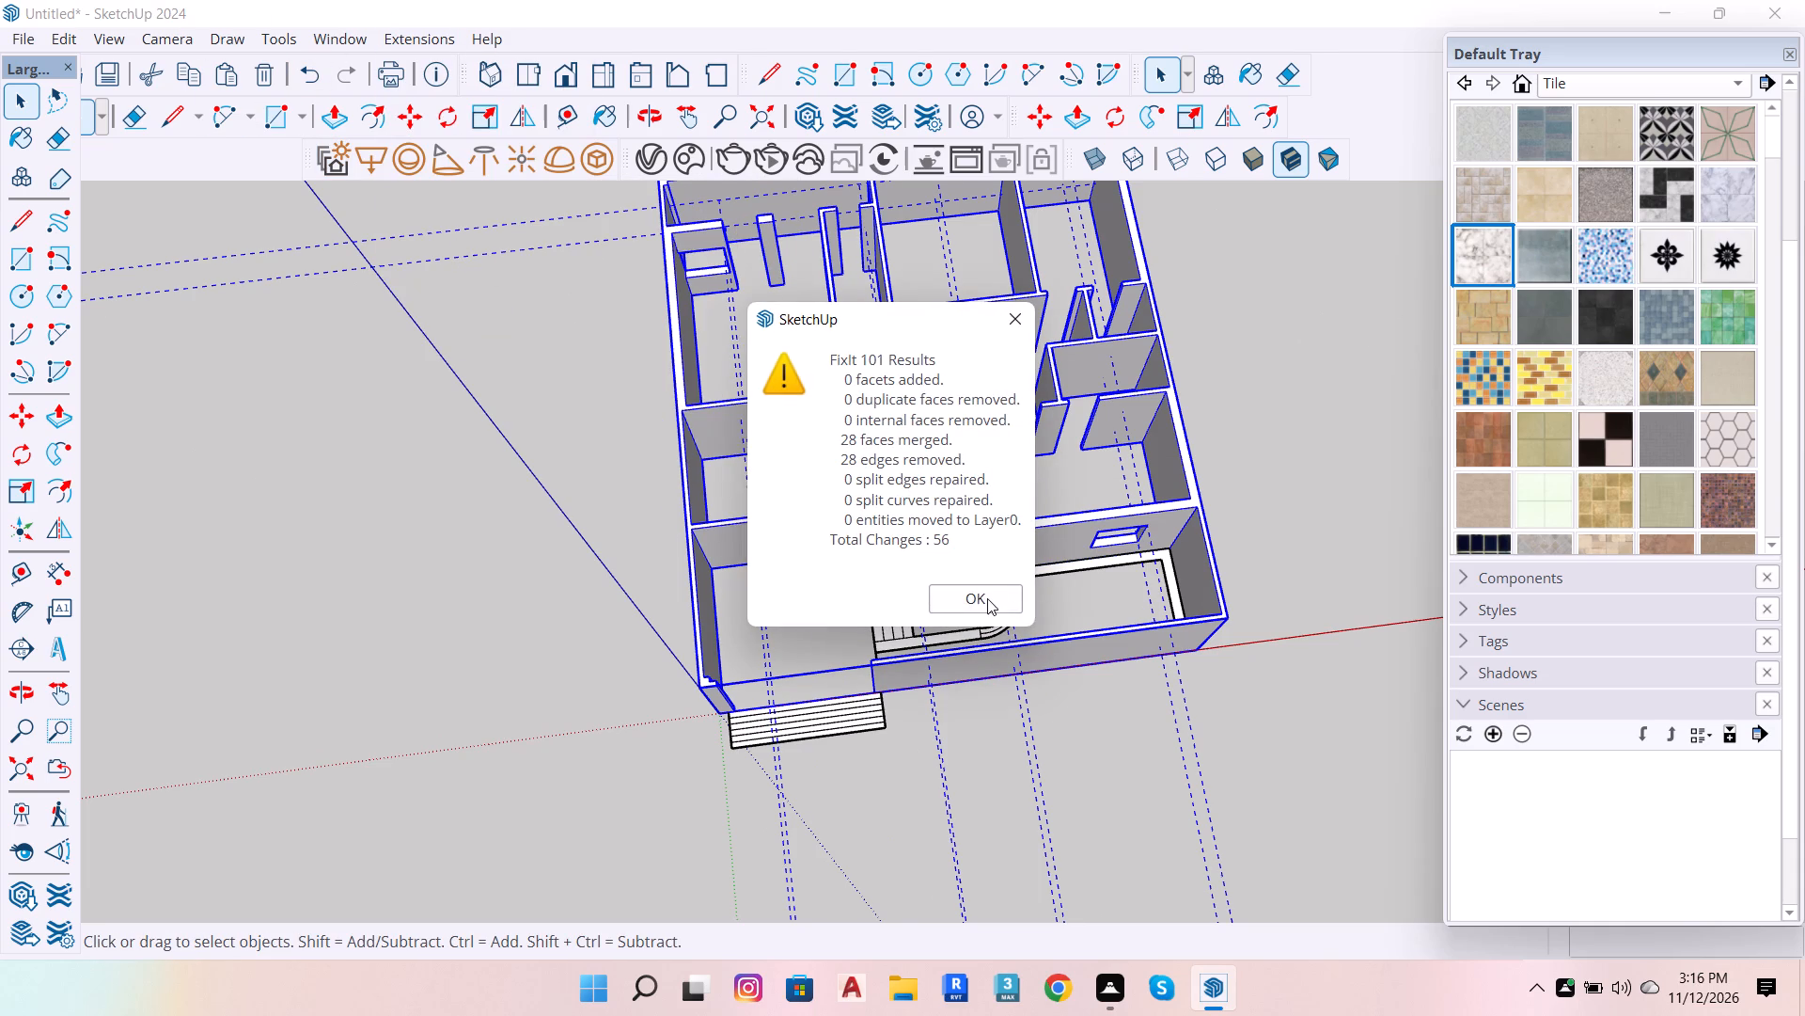
pyautogui.click(987, 598)
# Delete all guides from the model.
pyautogui.scroll(5, 1138, 463)
pyautogui.doubleClick(1307, 436)
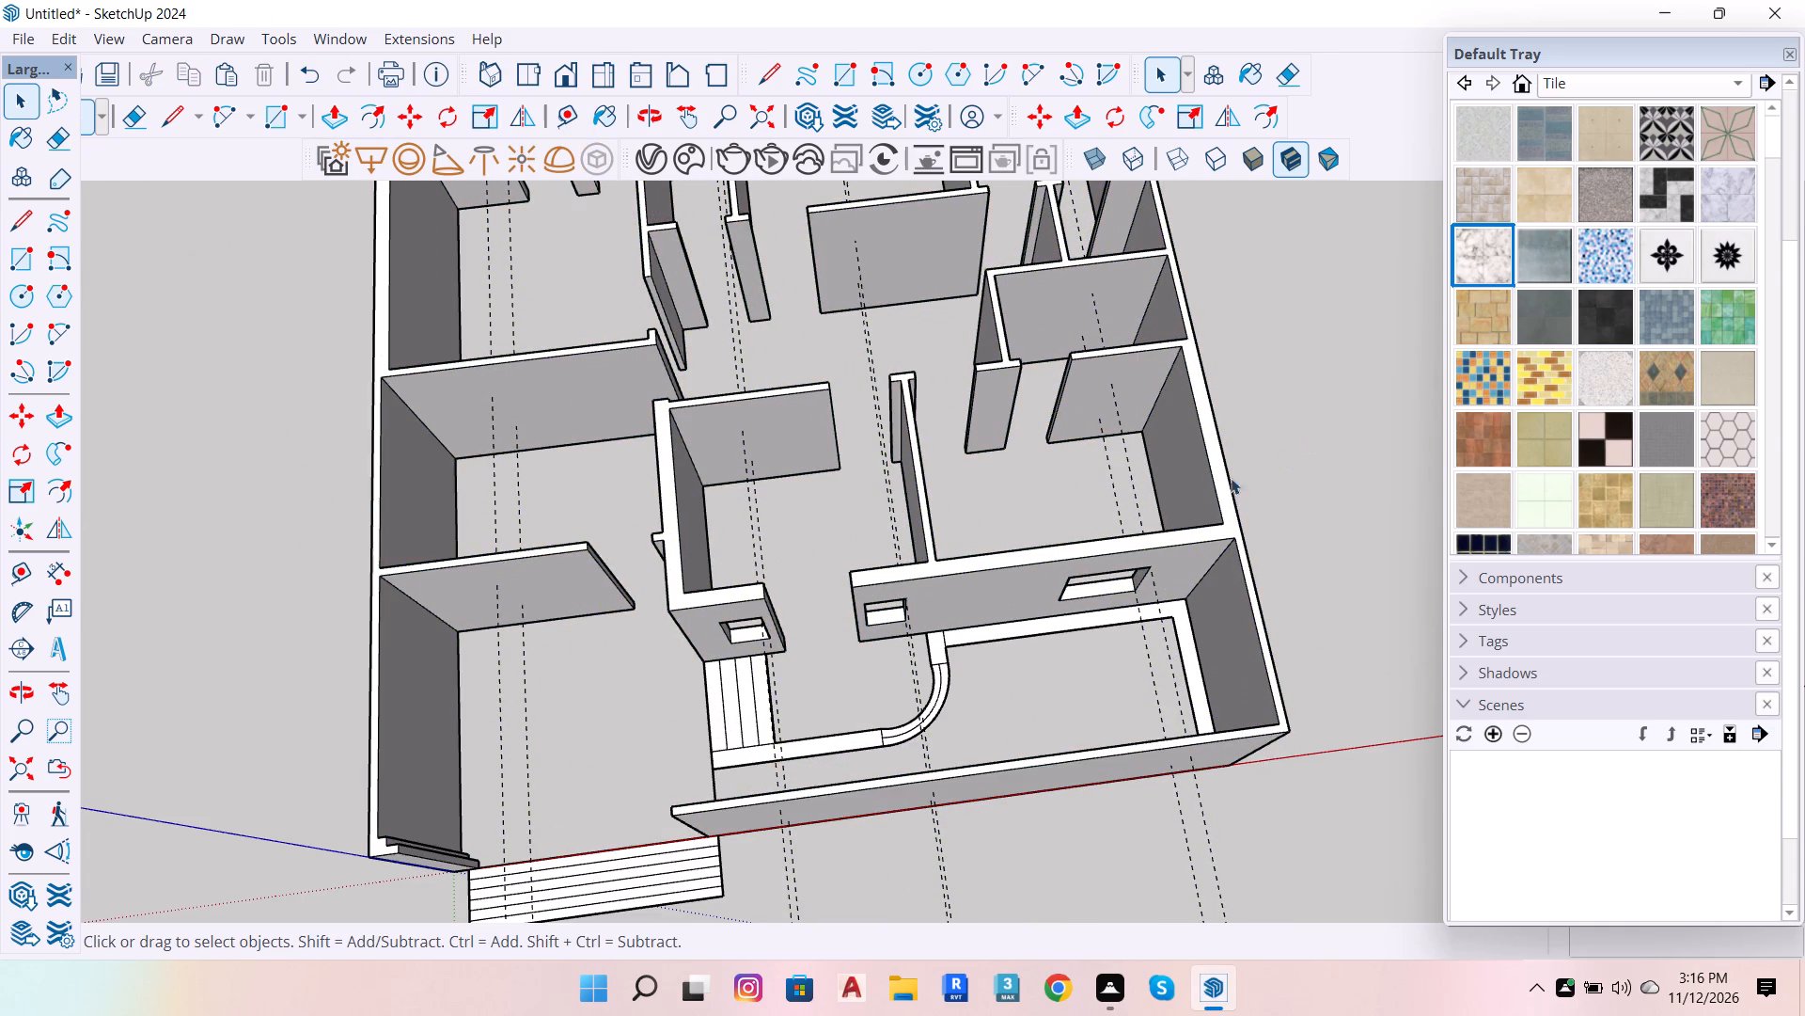
pyautogui.scroll(-6, 874, 611)
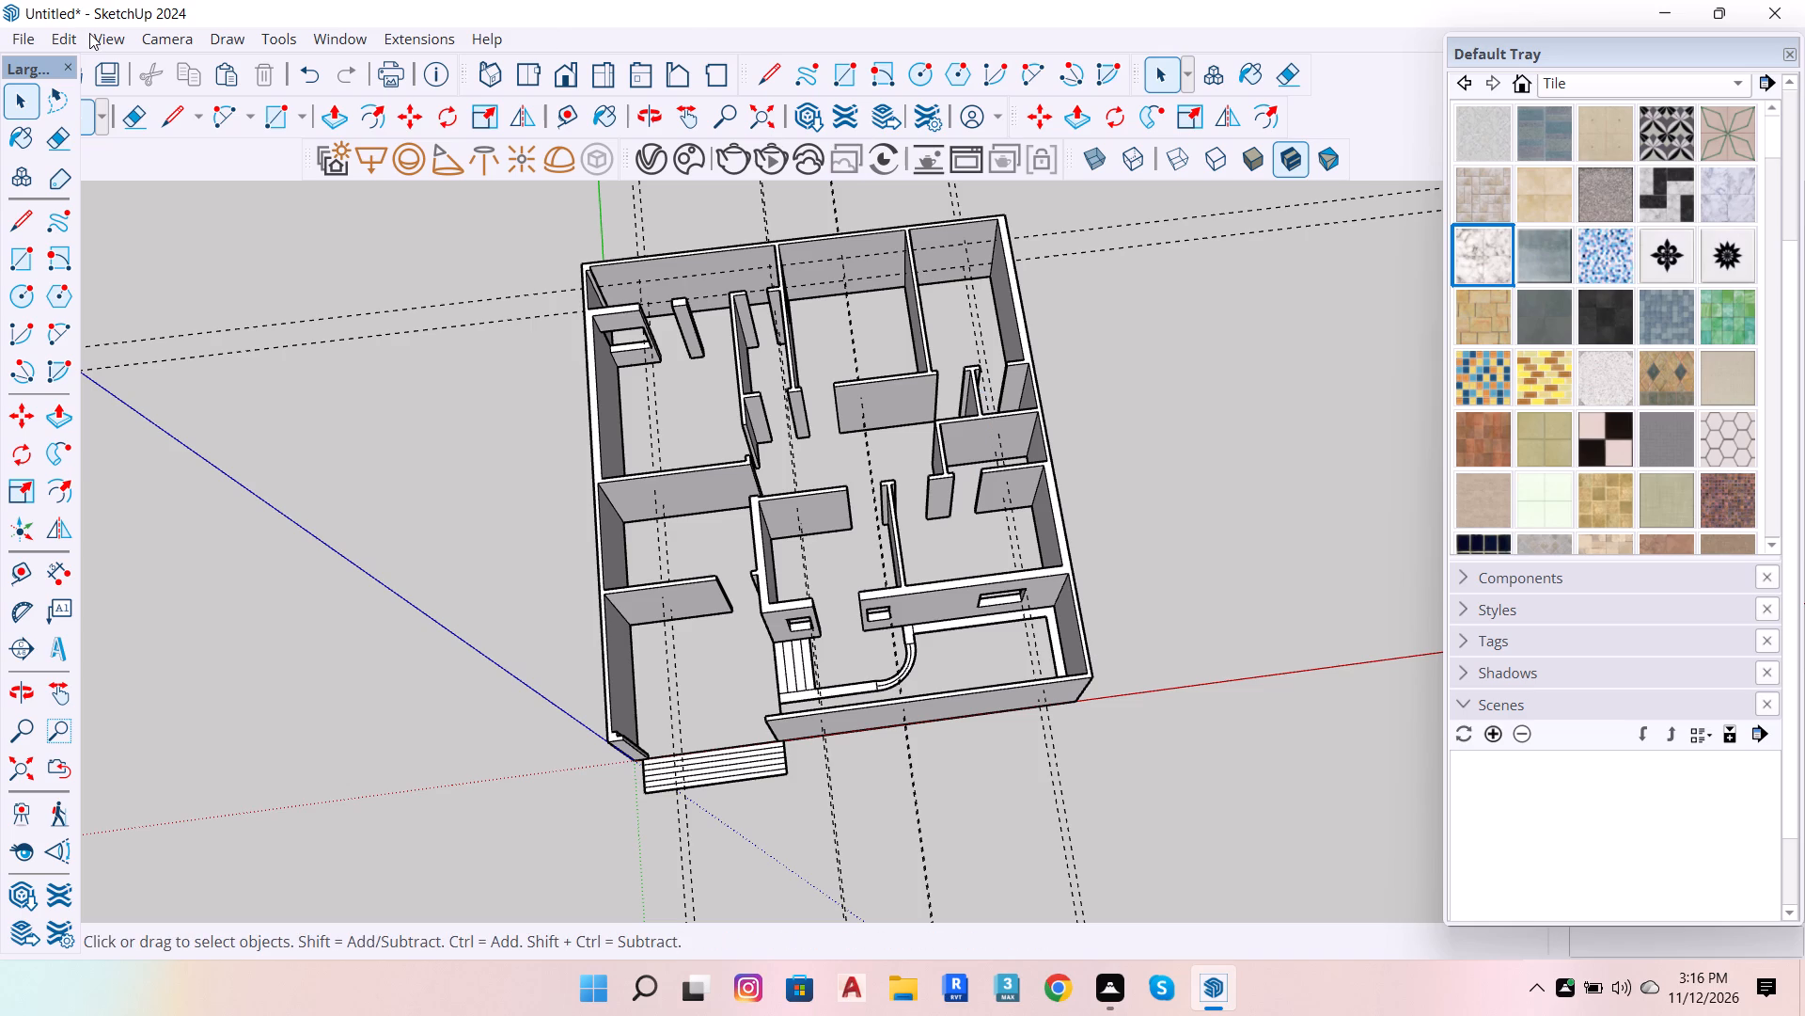
pyautogui.click(54, 40)
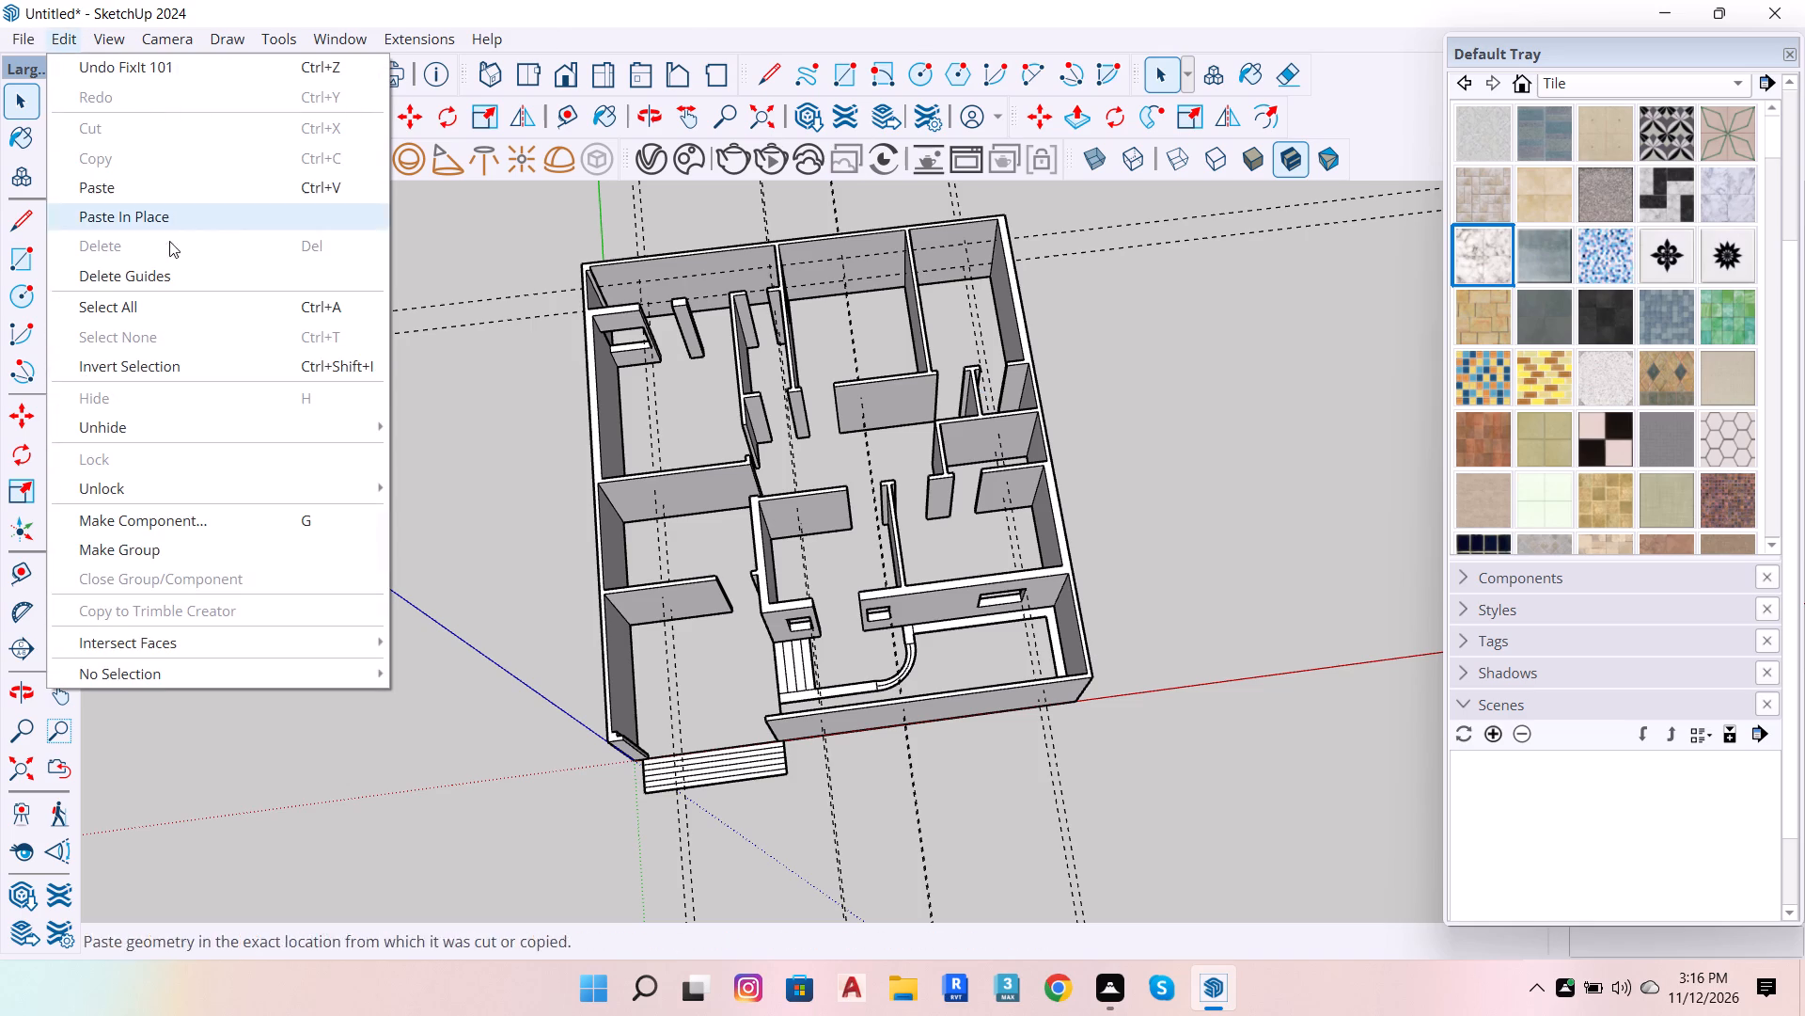
pyautogui.click(165, 272)
# Examine the back corner room's window openings and freestanding posts up close.
pyautogui.scroll(-5, 741, 463)
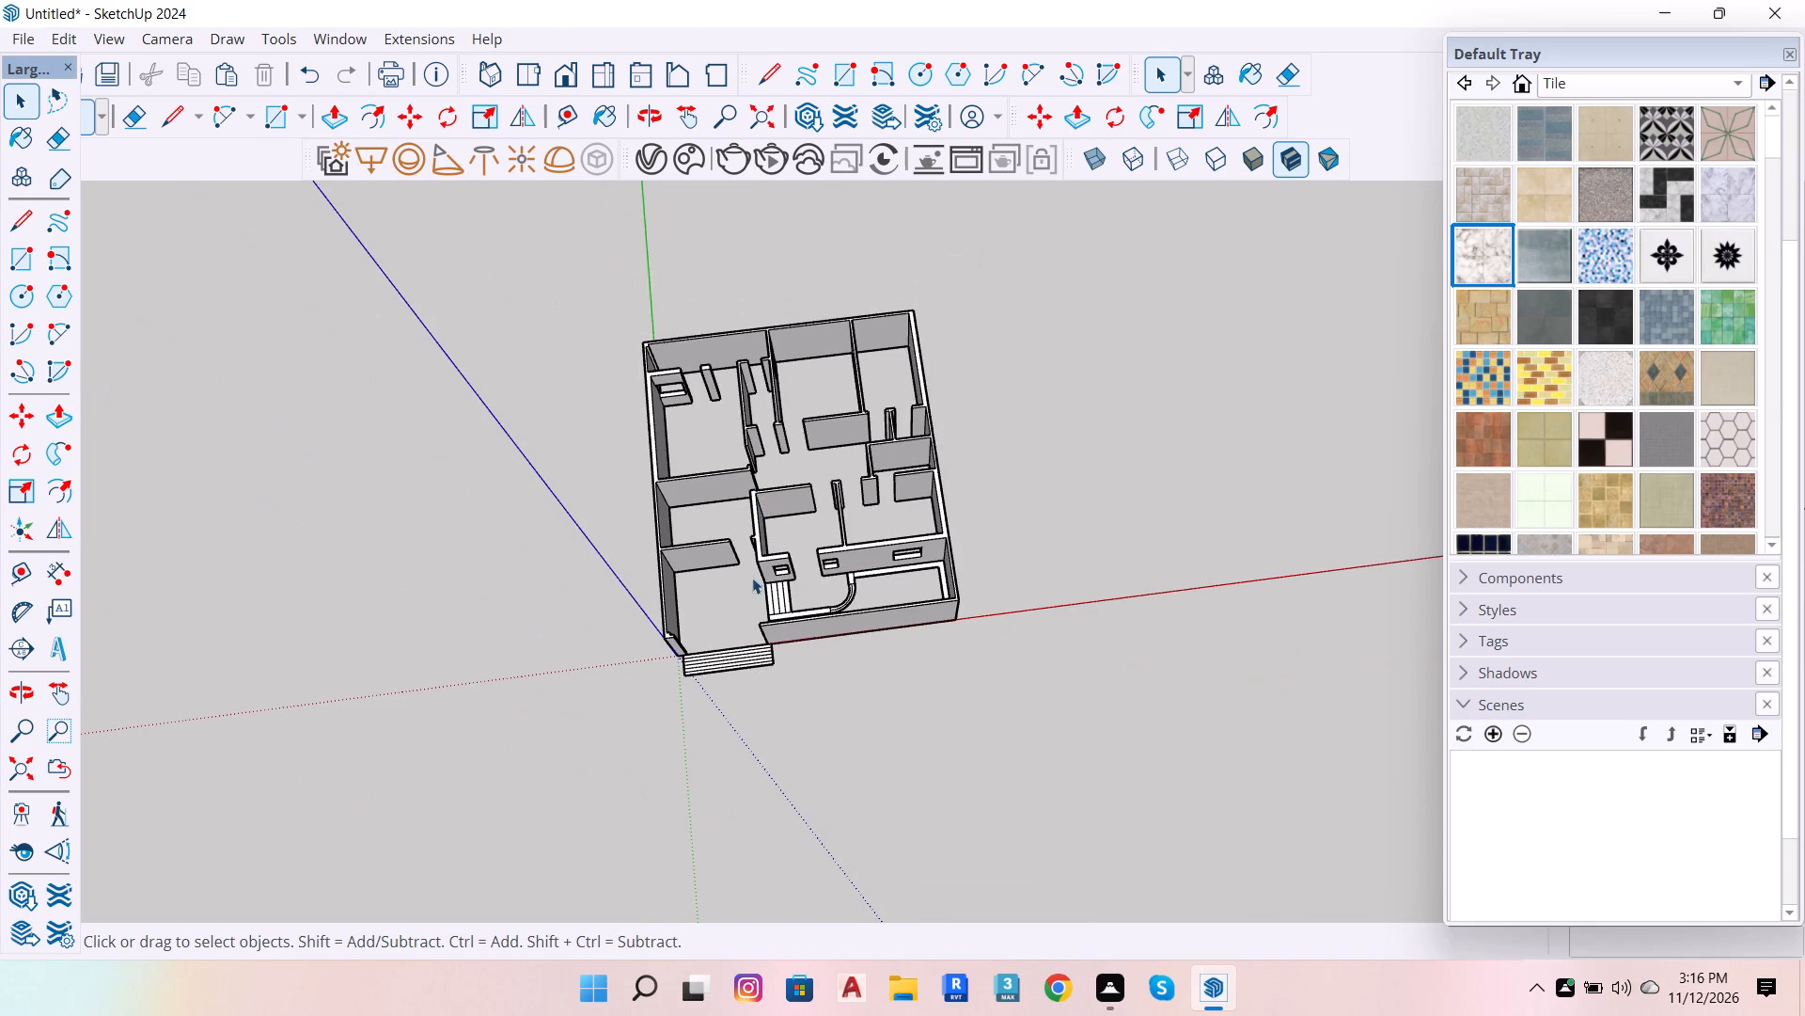
pyautogui.scroll(5, 743, 497)
pyautogui.scroll(1, 717, 309)
pyautogui.scroll(-6, 953, 471)
pyautogui.scroll(9, 748, 357)
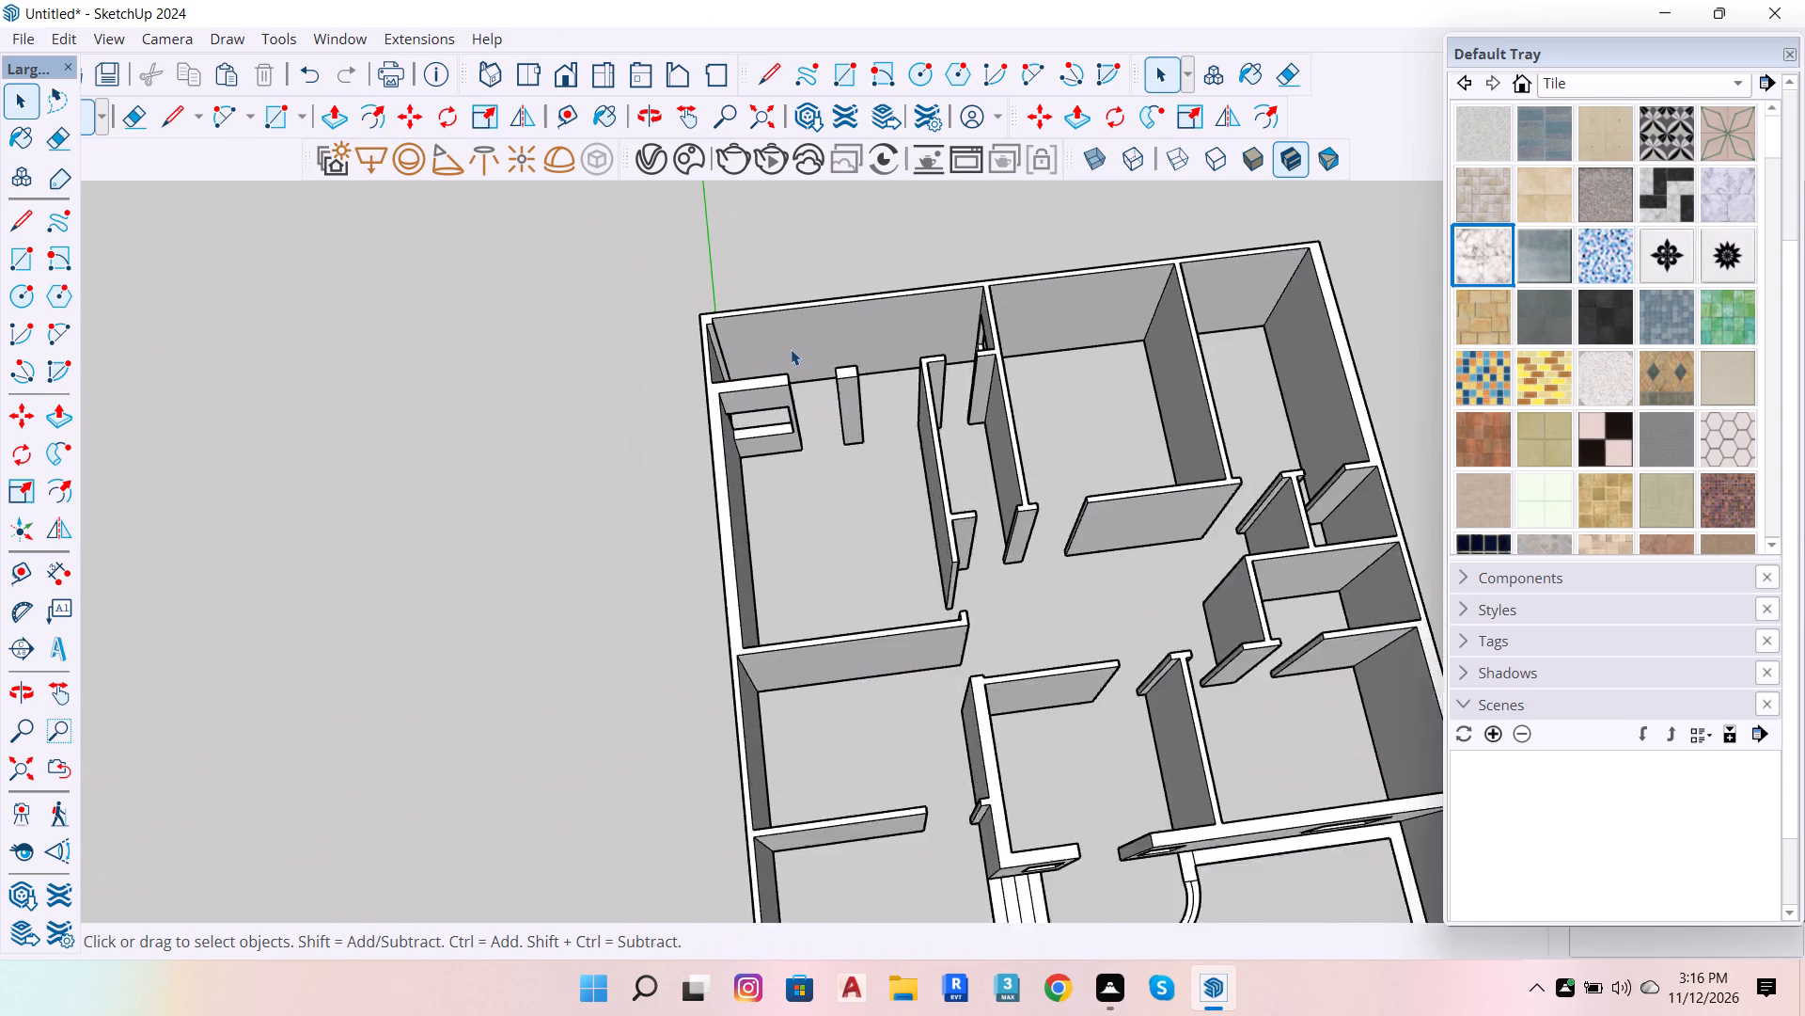
pyautogui.scroll(2, 791, 349)
pyautogui.scroll(6, 1024, 389)
pyautogui.scroll(-6, 604, 477)
pyautogui.scroll(4, 759, 424)
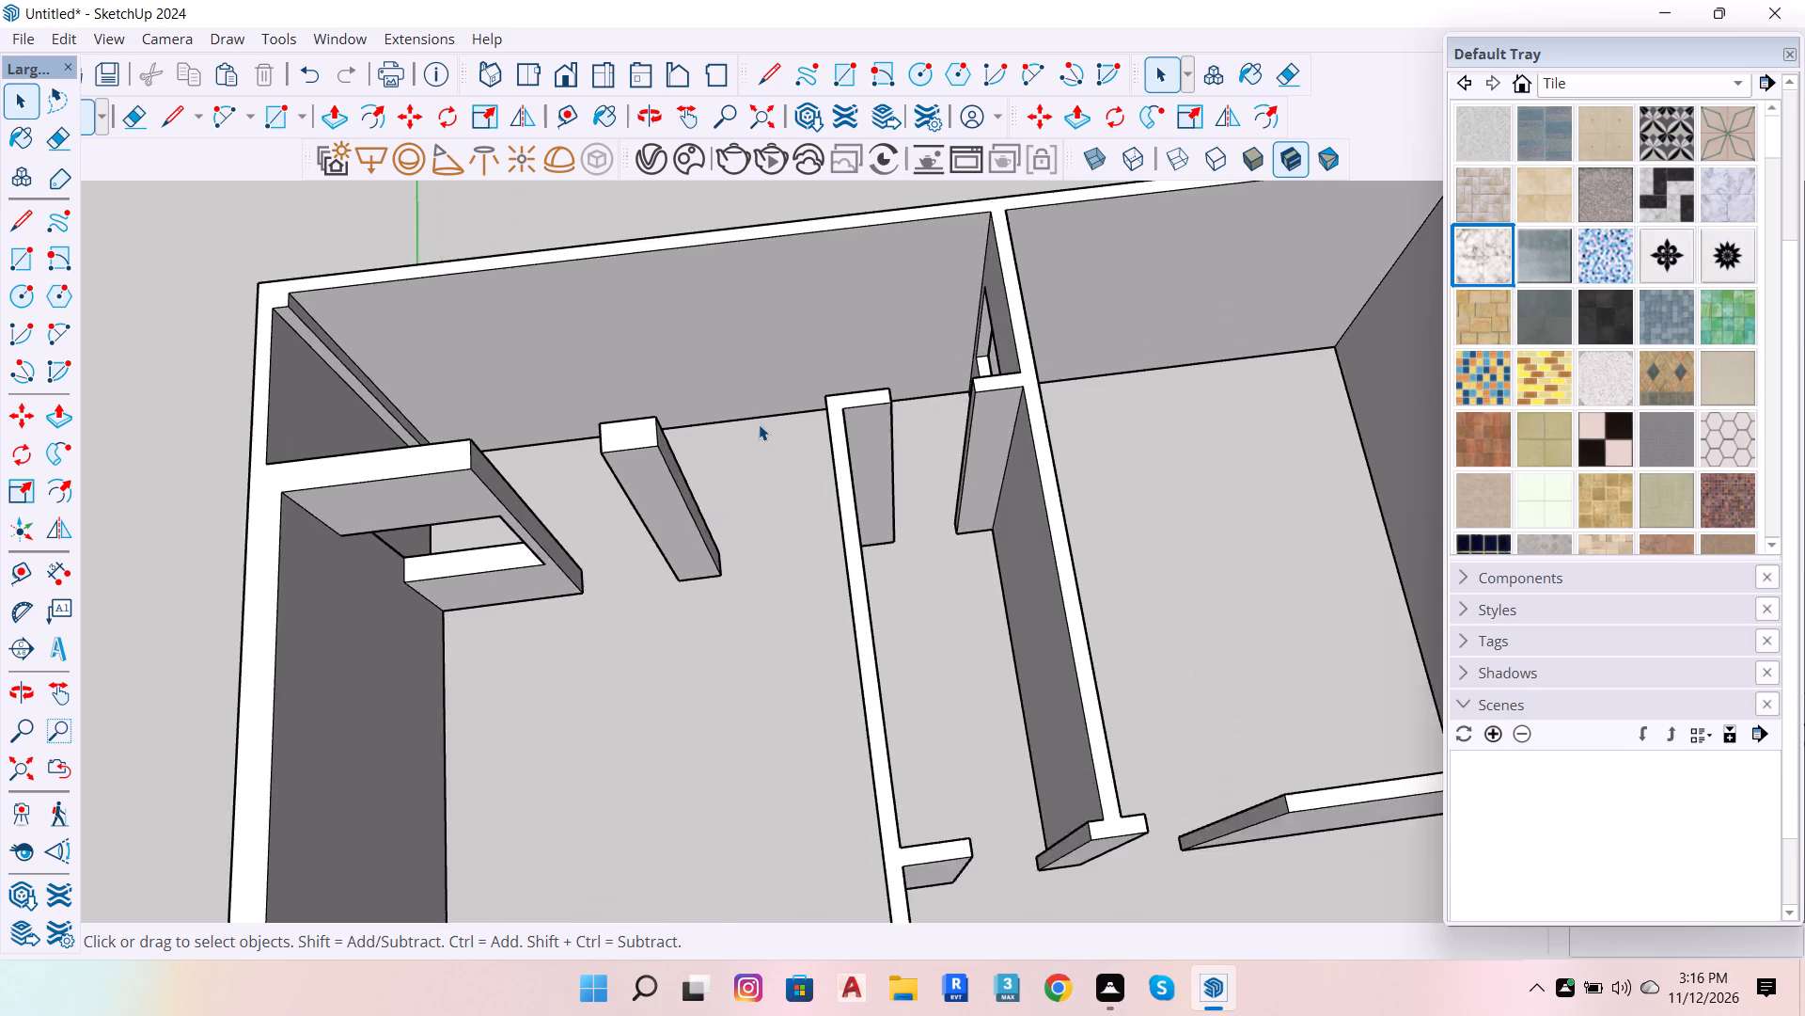
# Open the wall group and place guides on the back room's freestanding post 3' below its top edge and another 4' below that.
pyautogui.scroll(6, 759, 424)
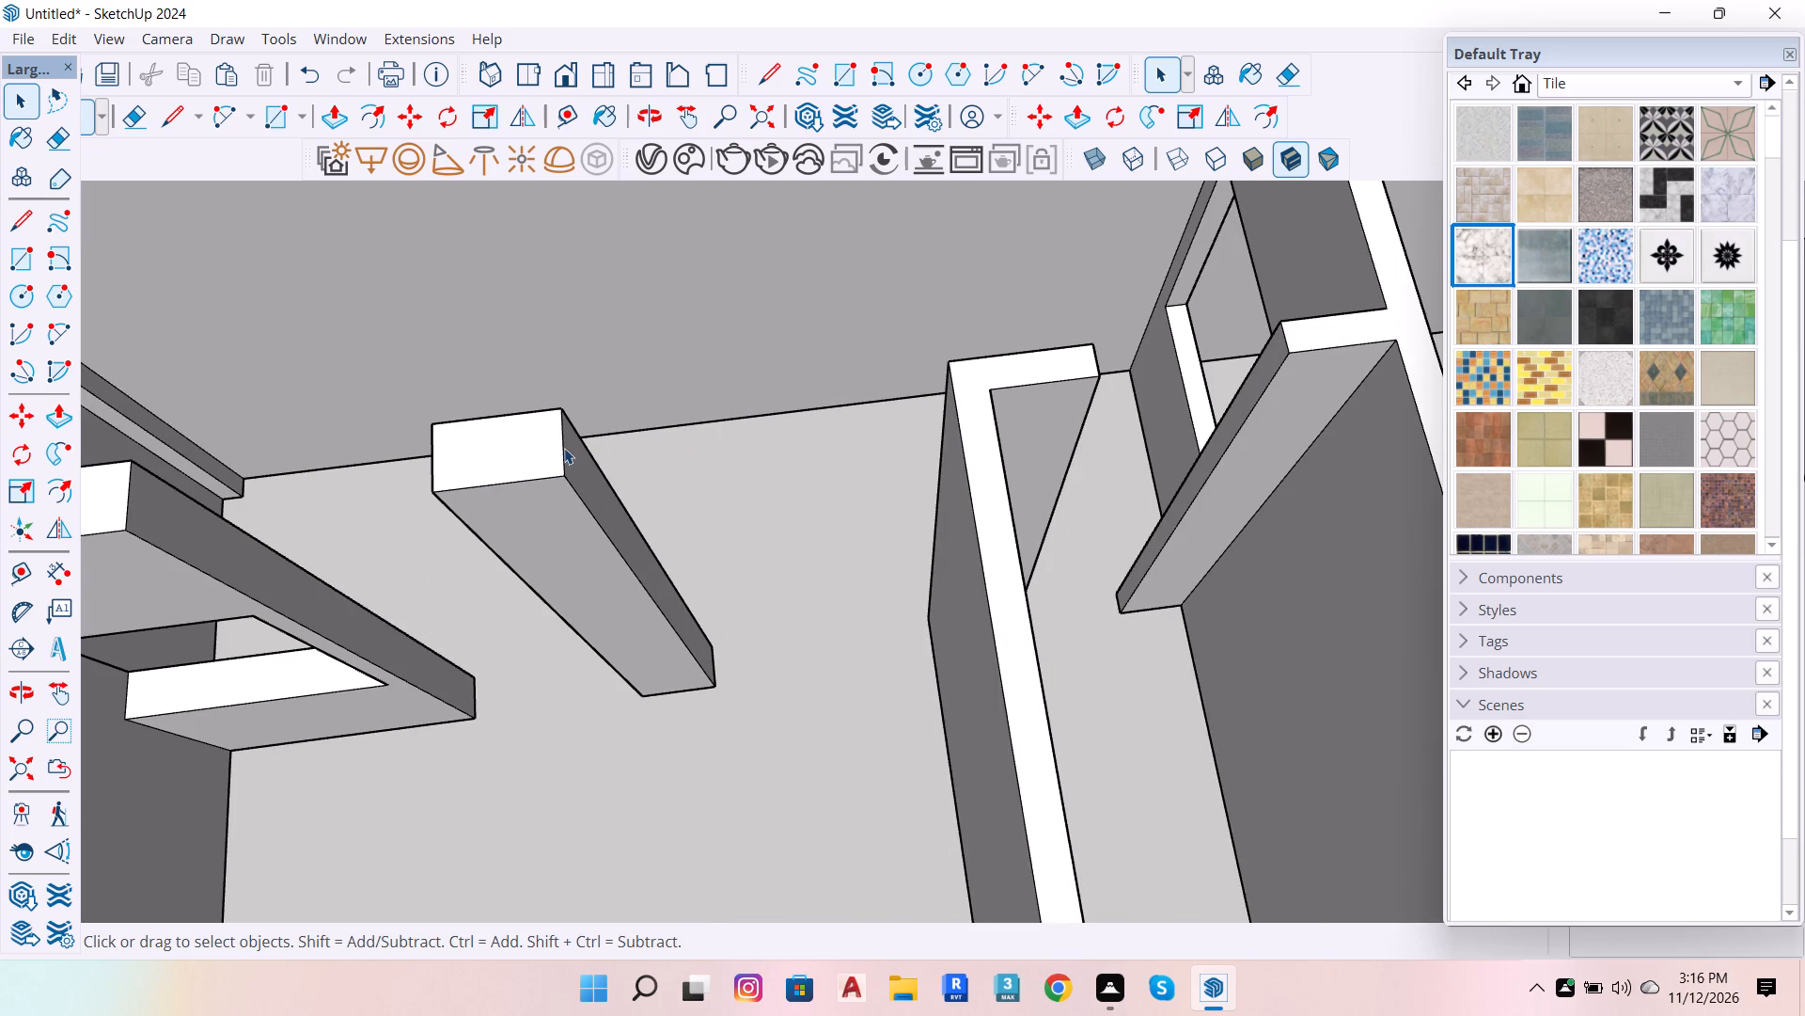
pyautogui.click(564, 448)
pyautogui.click(649, 521)
pyautogui.doubleClick(608, 533)
pyautogui.scroll(2, 702, 632)
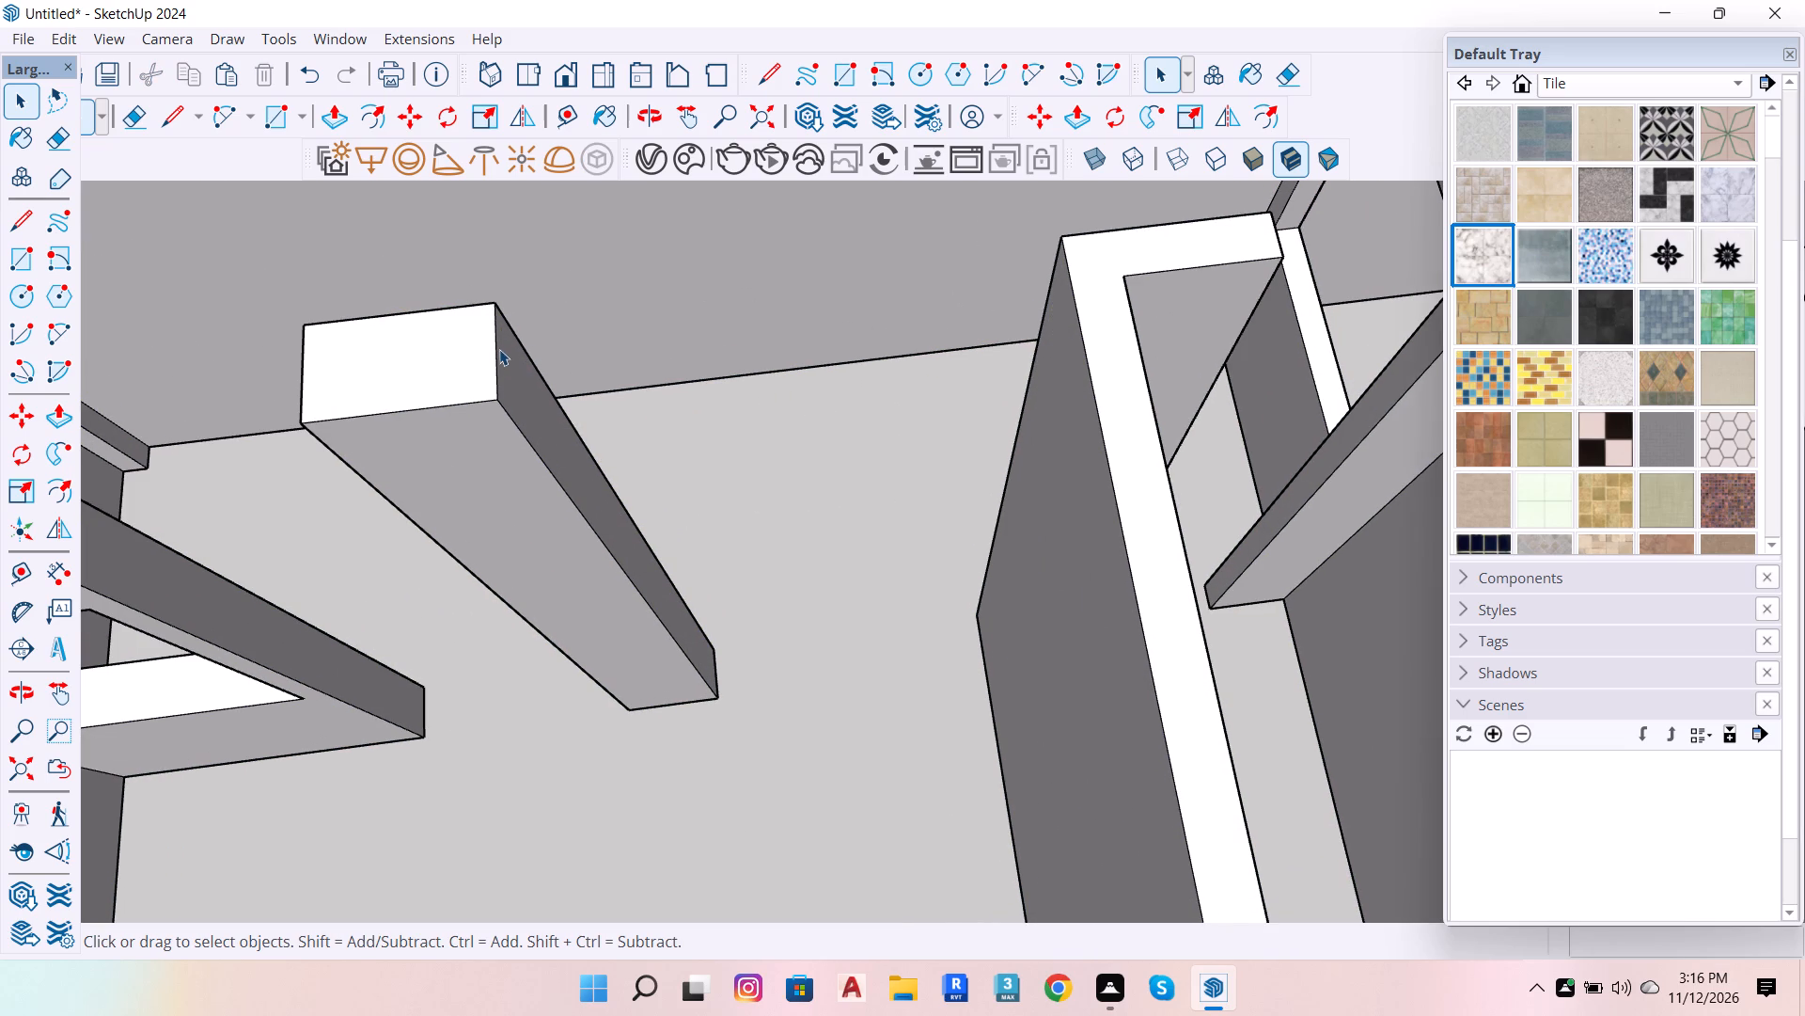
pyautogui.press('t')
pyautogui.click(490, 351)
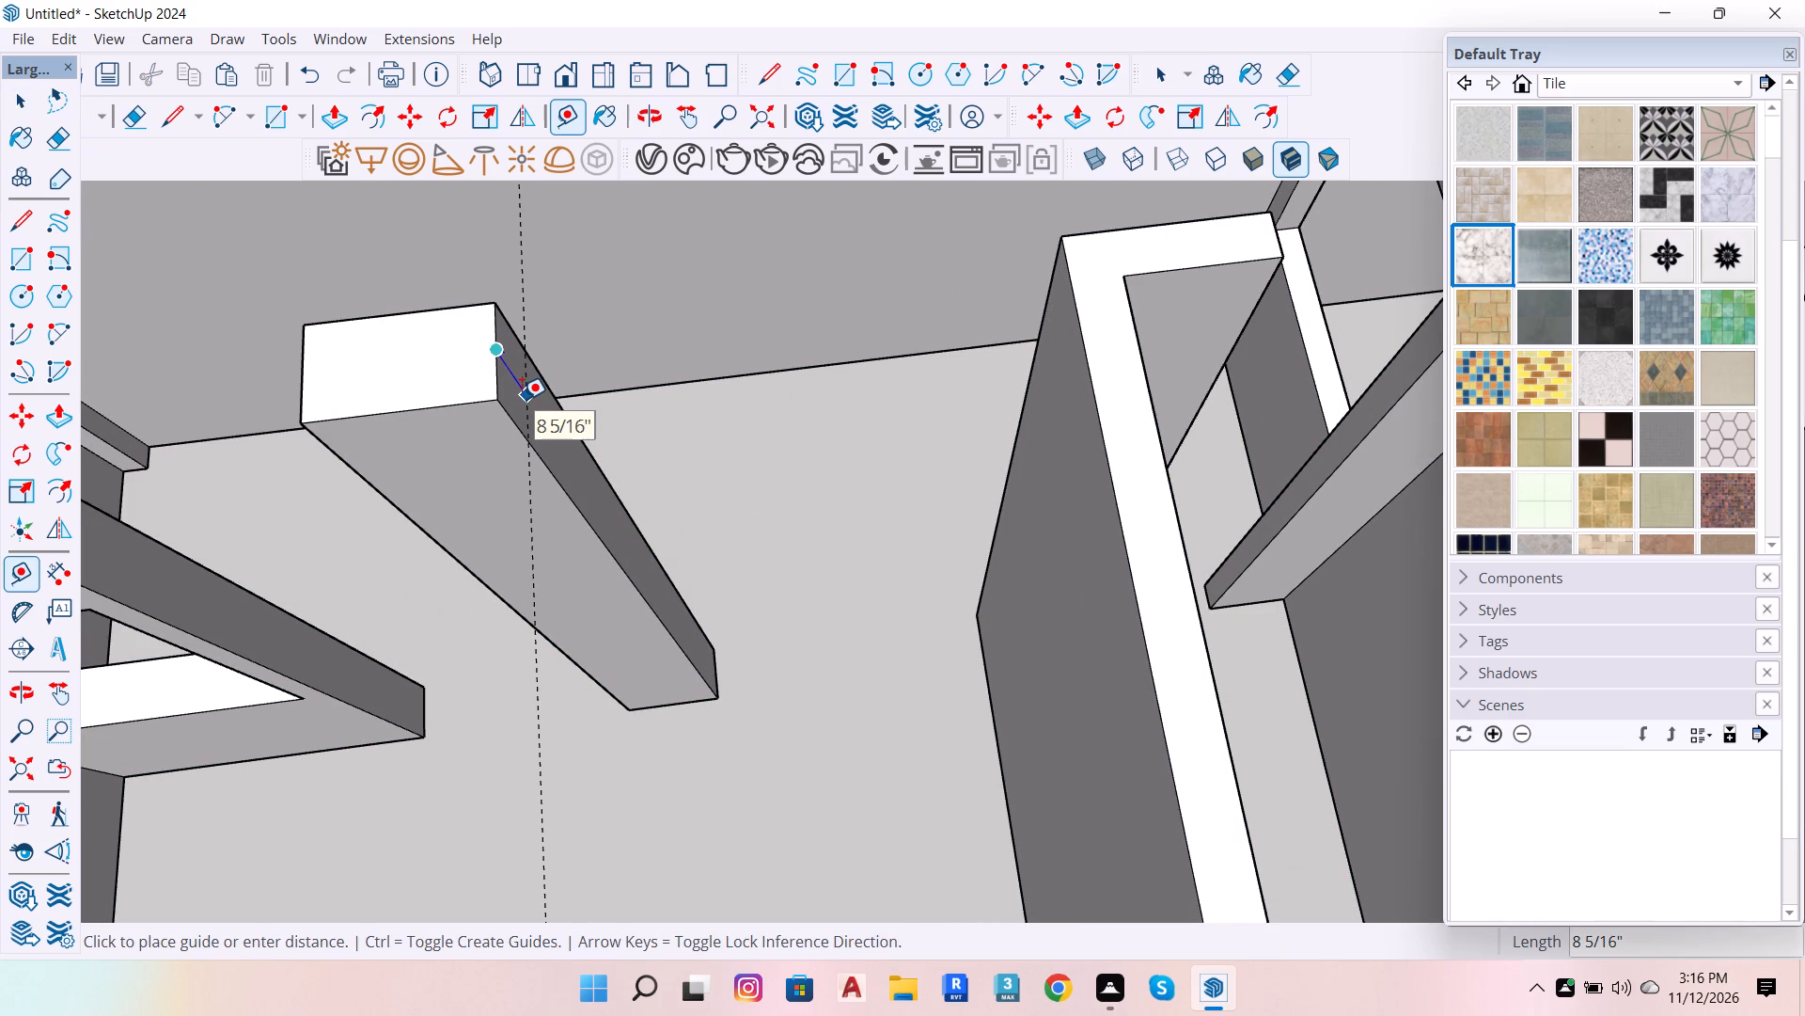
pyautogui.write("3'")
pyautogui.press('Return')
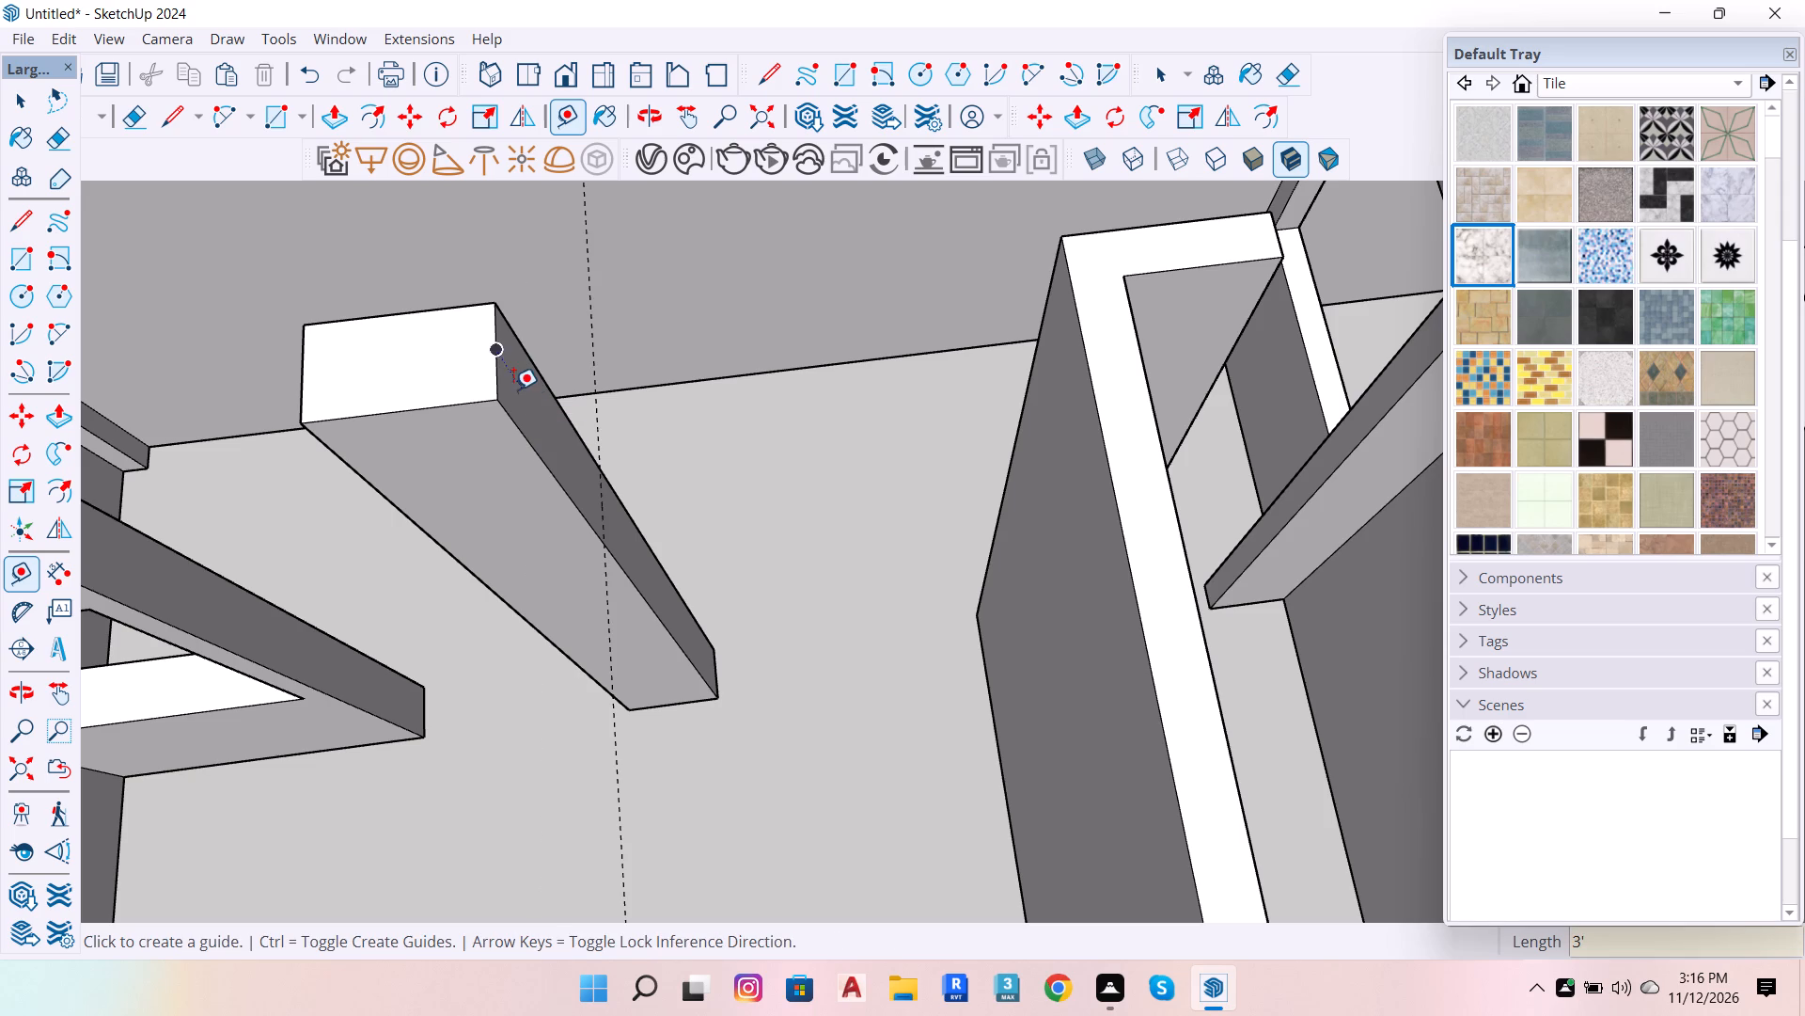
pyautogui.click(606, 528)
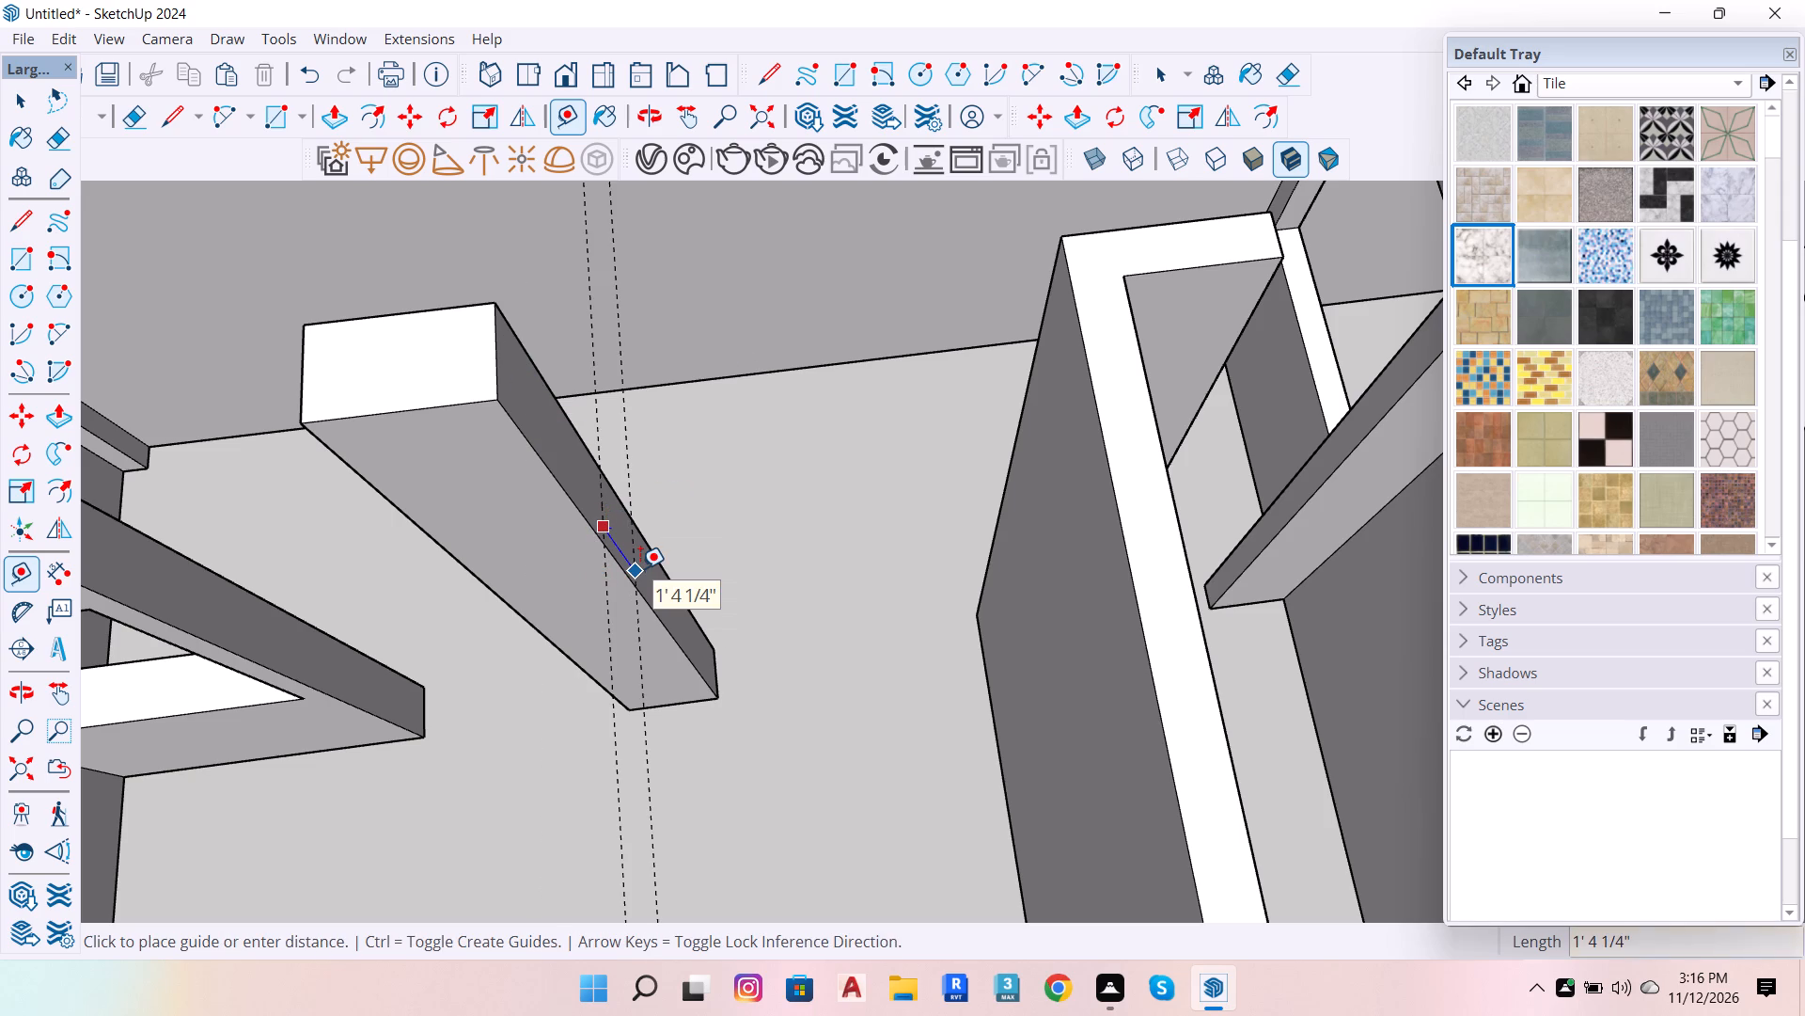
pyautogui.write("4'")
pyautogui.press('Return')
pyautogui.press('space')
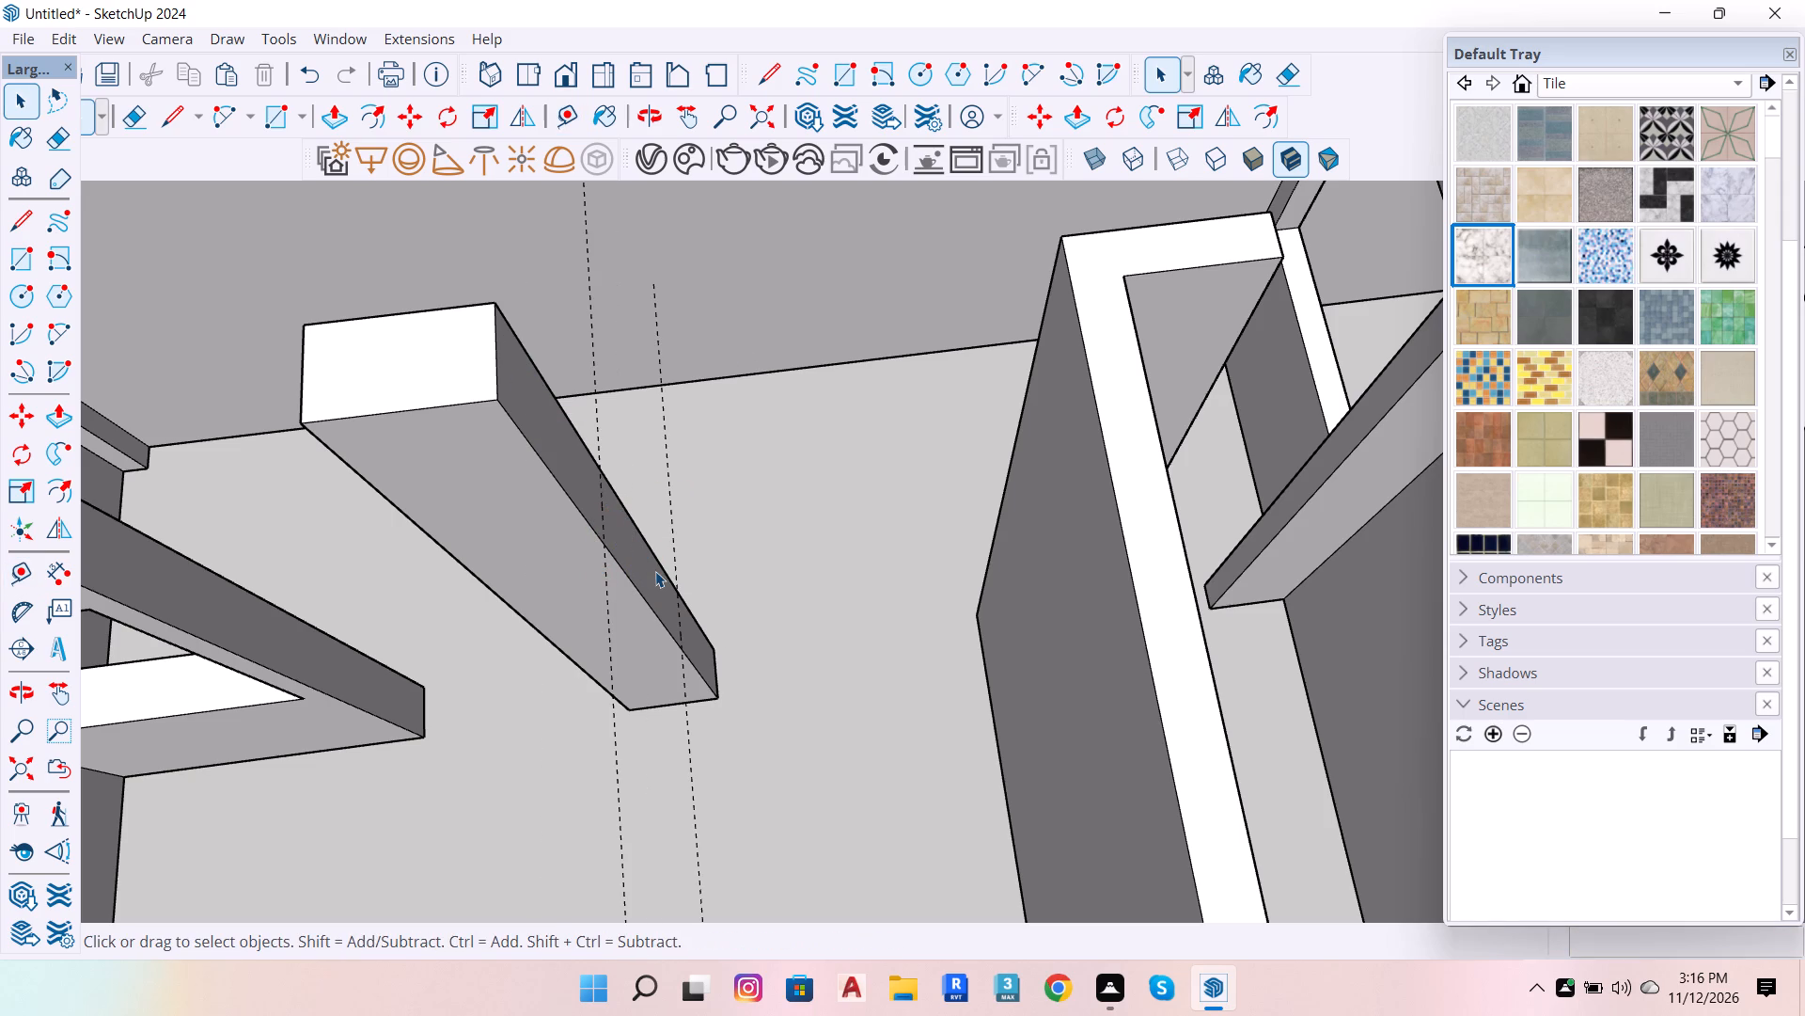
# Draw two lines across the post's side face along the guides to divide it into bottom, middle and top sections.
pyautogui.press('l')
pyautogui.click(675, 594)
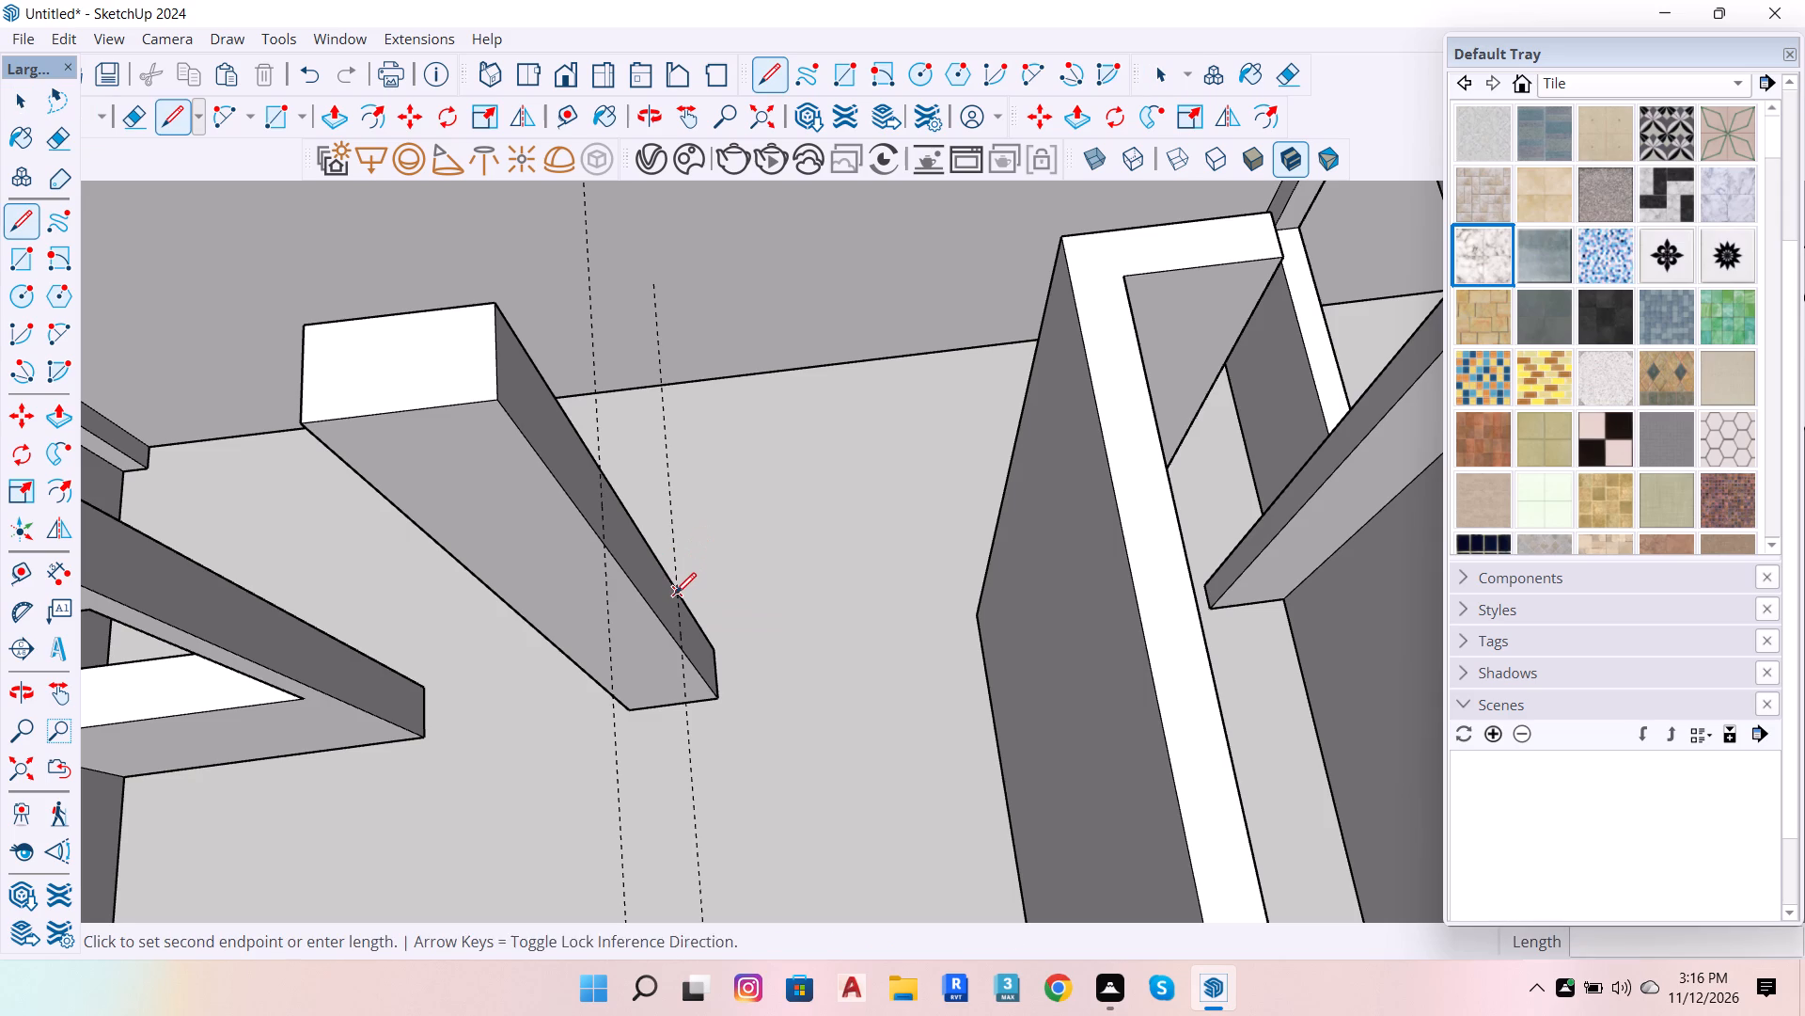
pyautogui.click(683, 648)
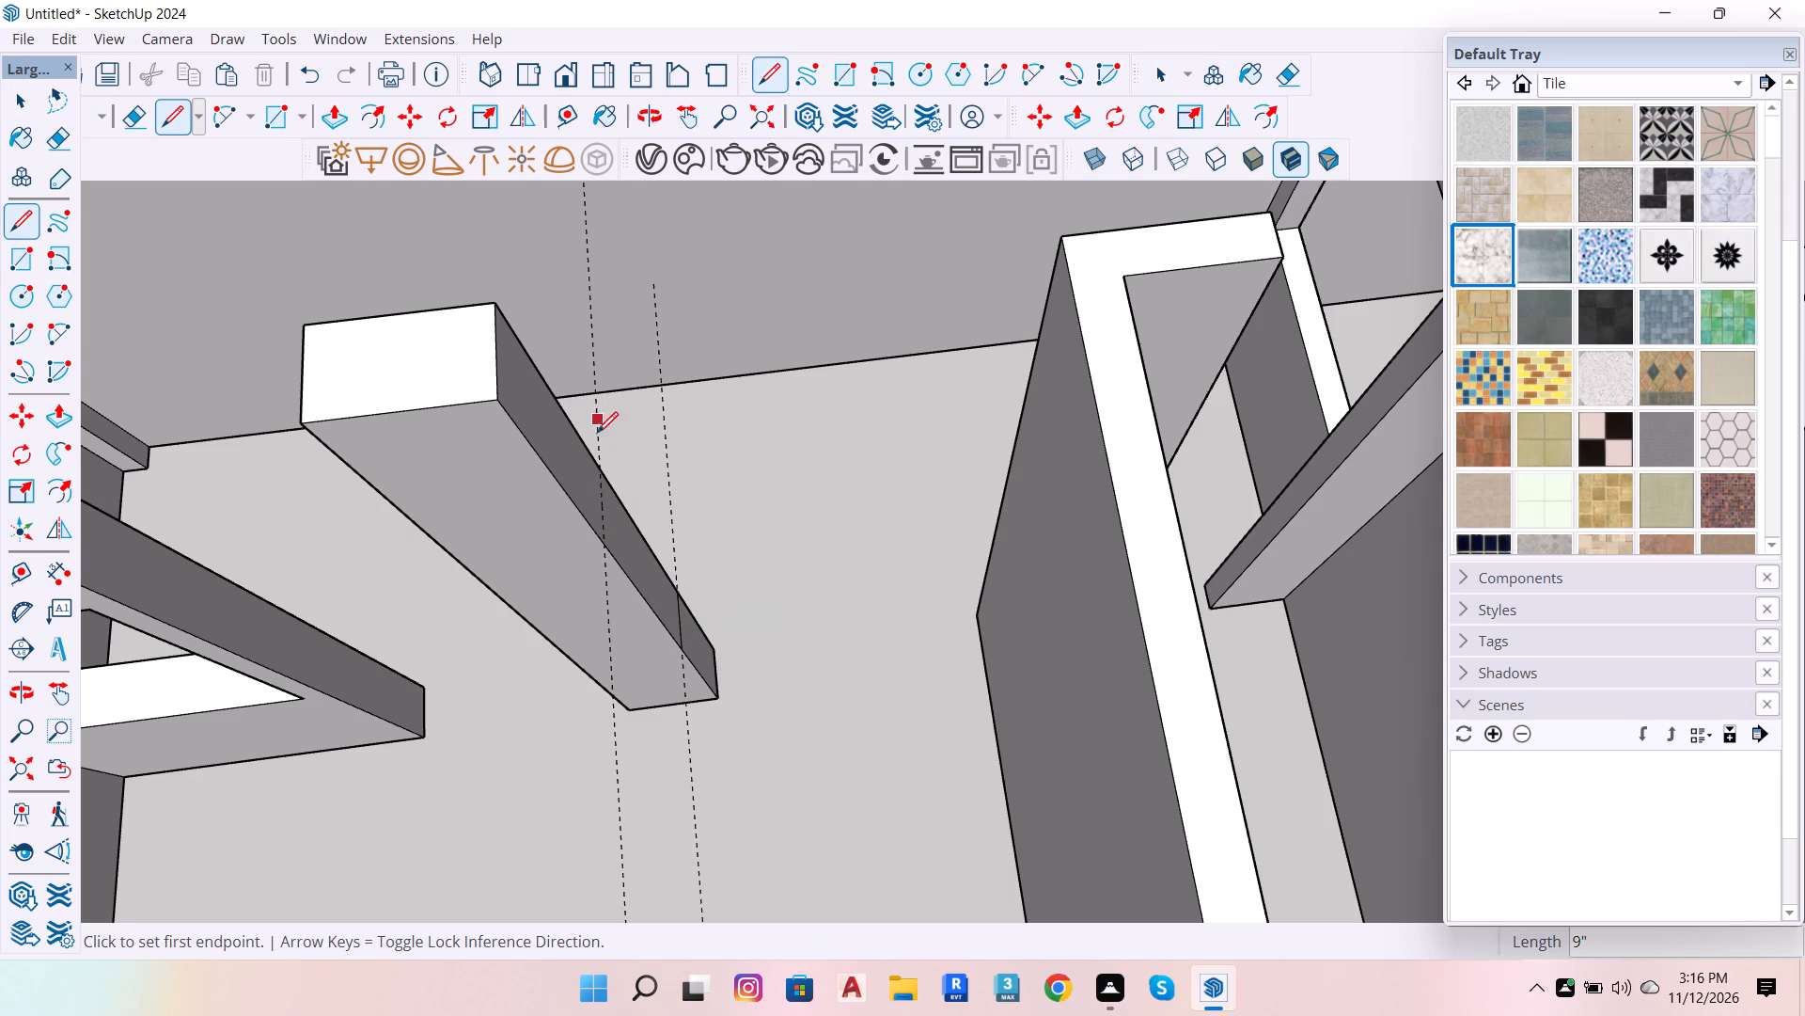
pyautogui.click(602, 469)
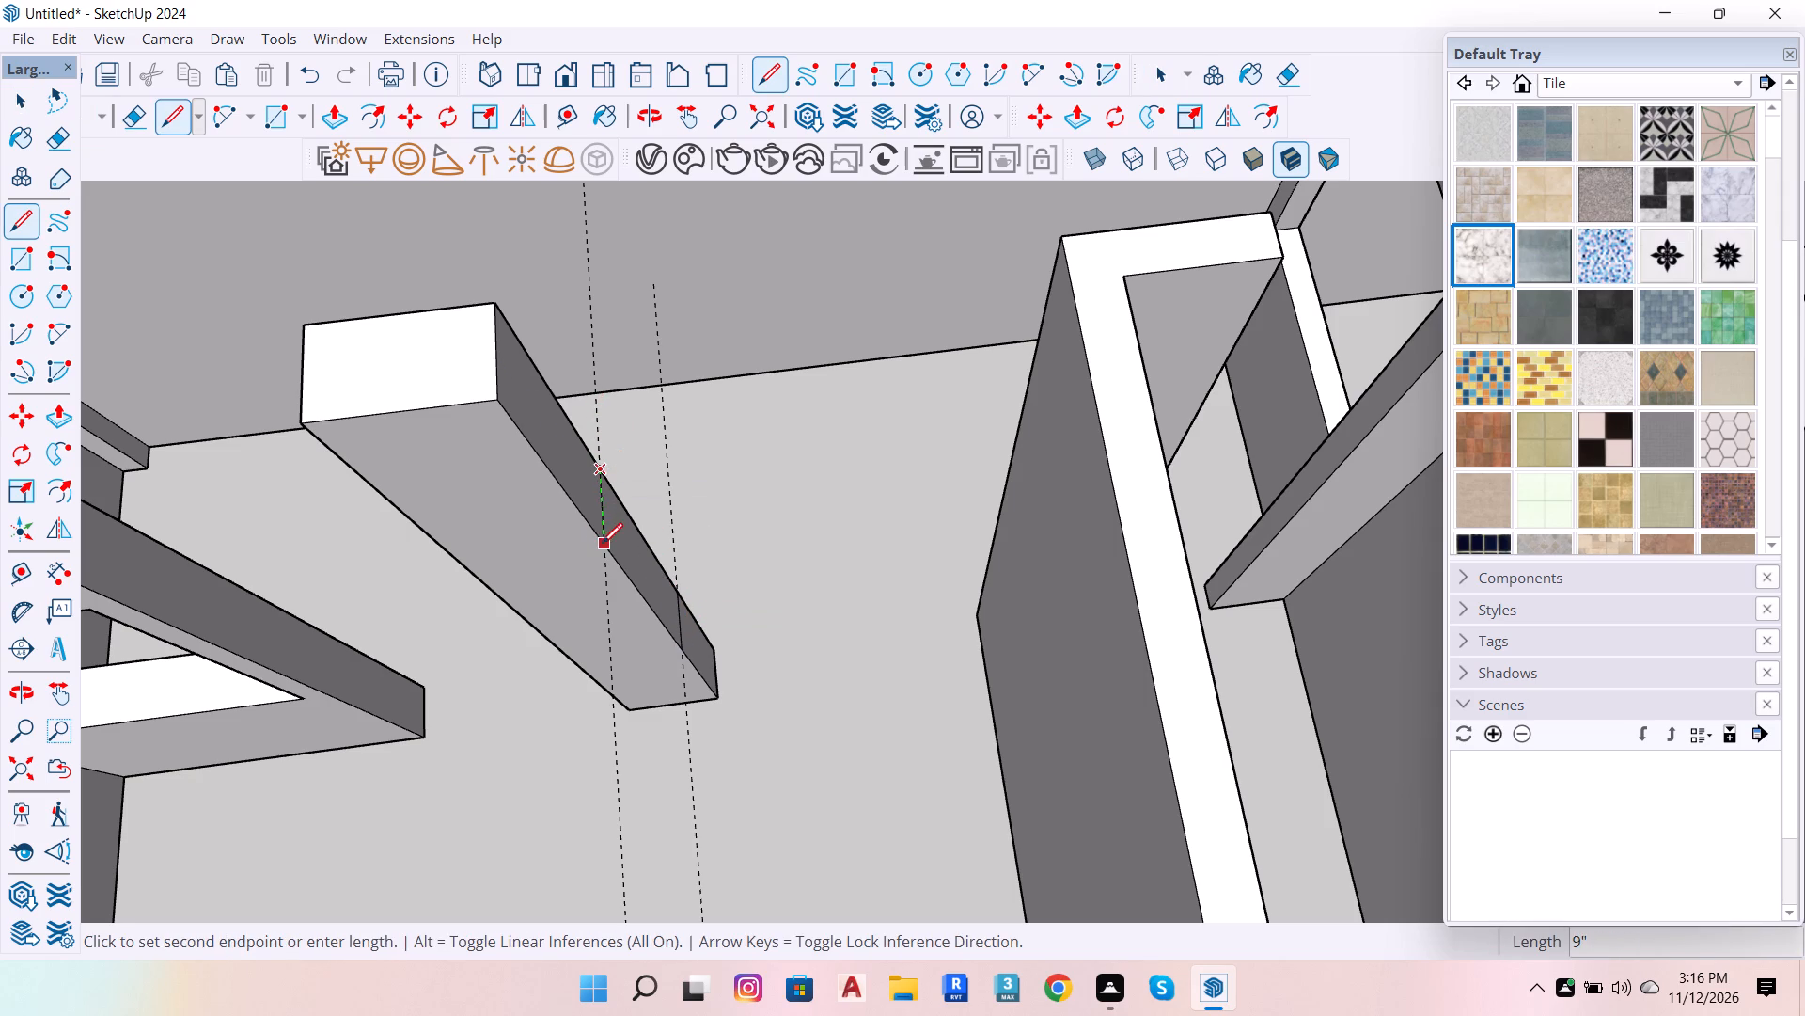
pyautogui.click(602, 544)
pyautogui.press('space')
# Push/Pull the post's bottom section 4' and its top section across to the adjacent partition wall, leaving a window opening between them.
pyautogui.click(701, 652)
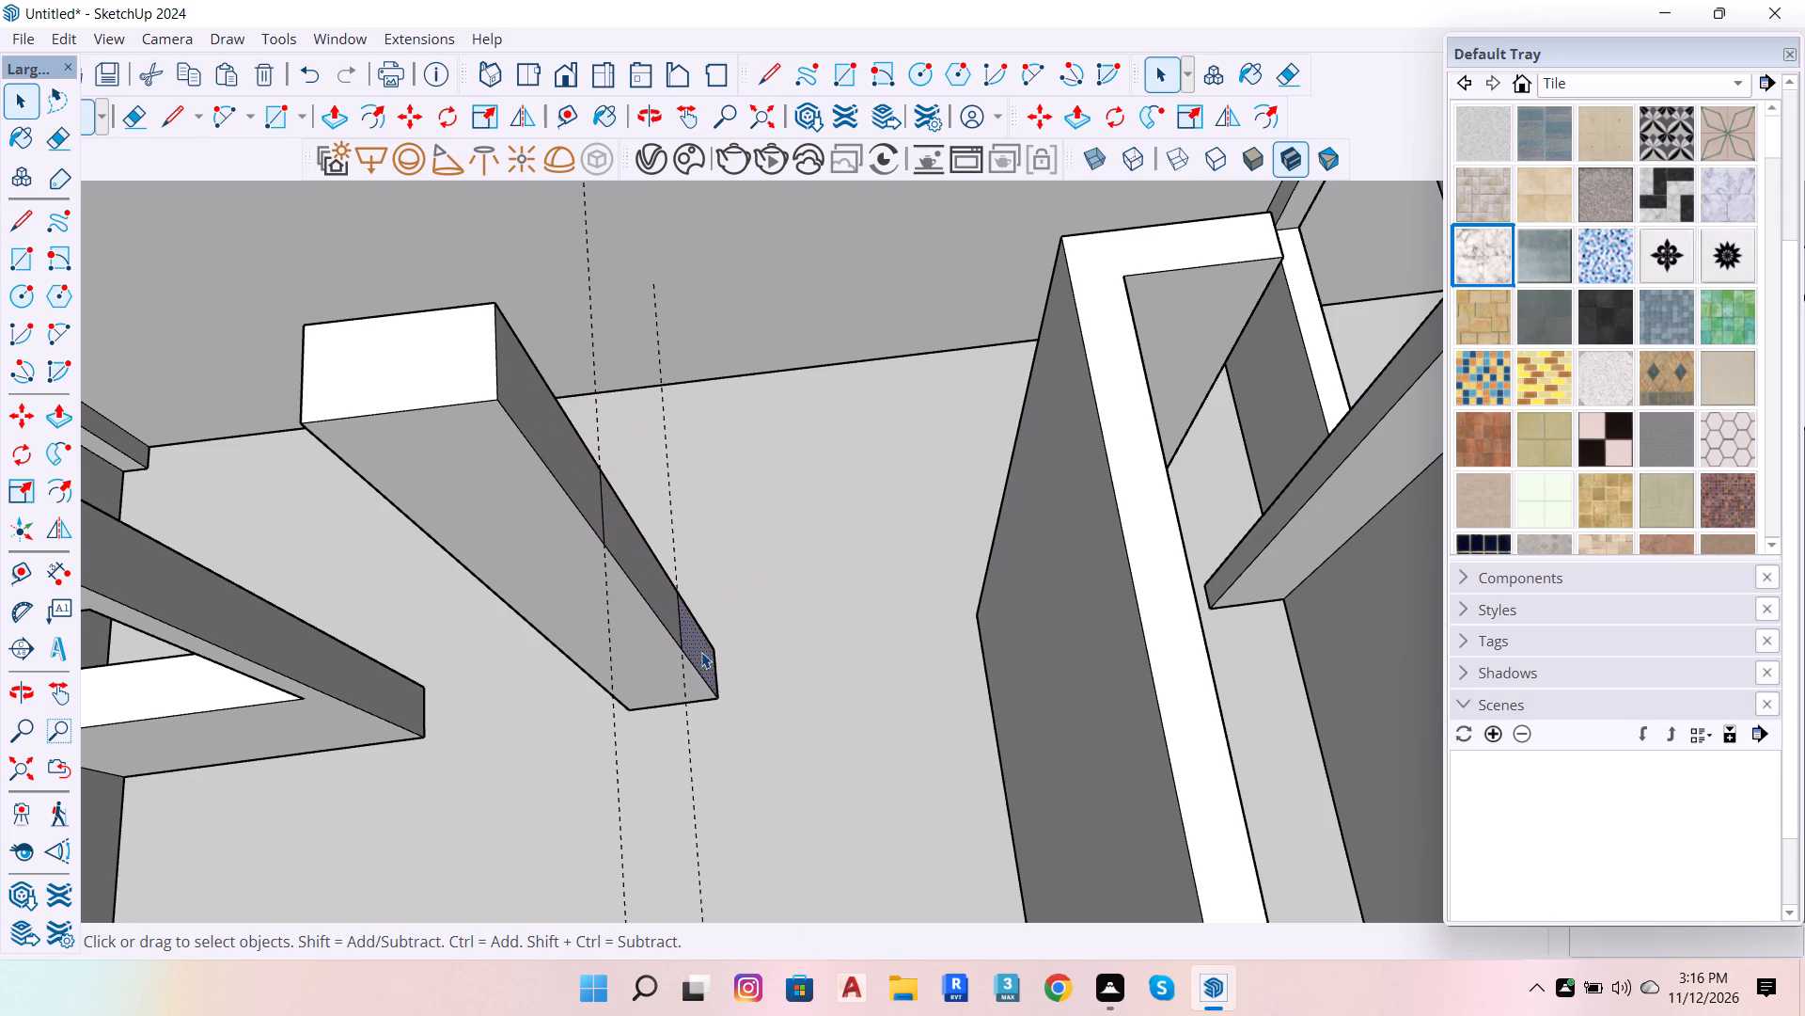
pyautogui.press('p')
pyautogui.click(701, 652)
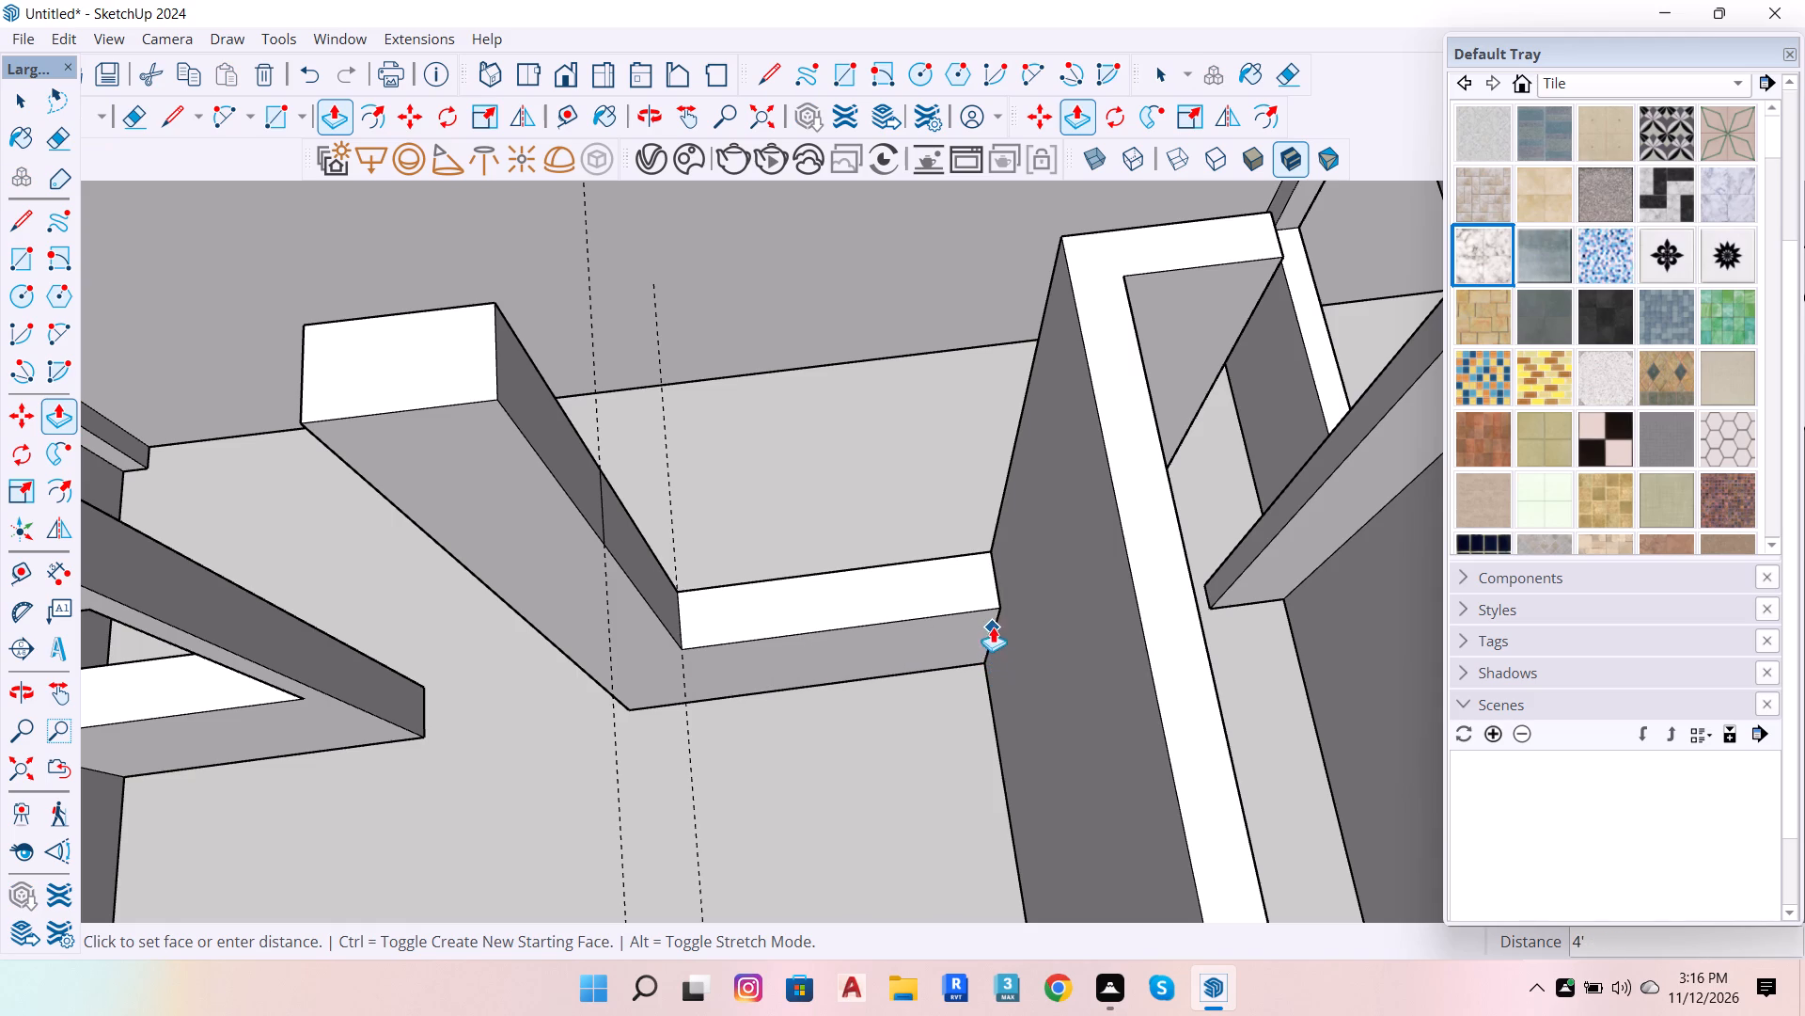
pyautogui.click(1098, 425)
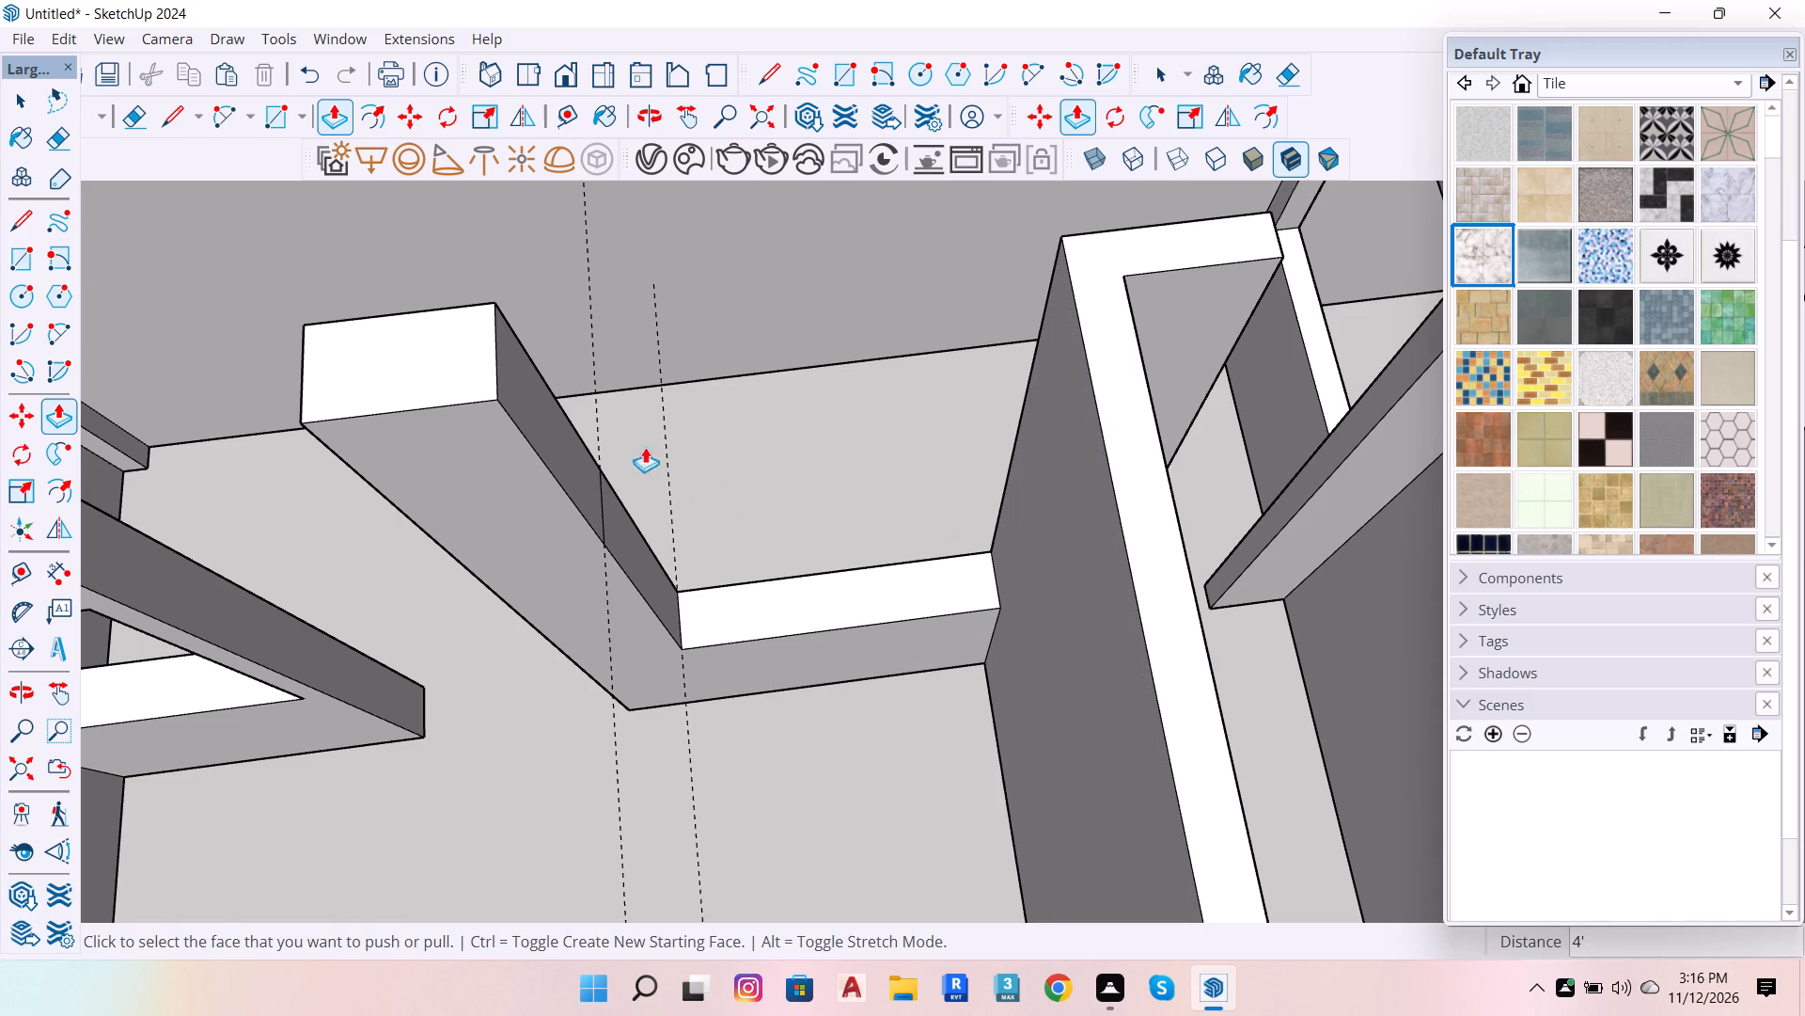
pyautogui.click(544, 413)
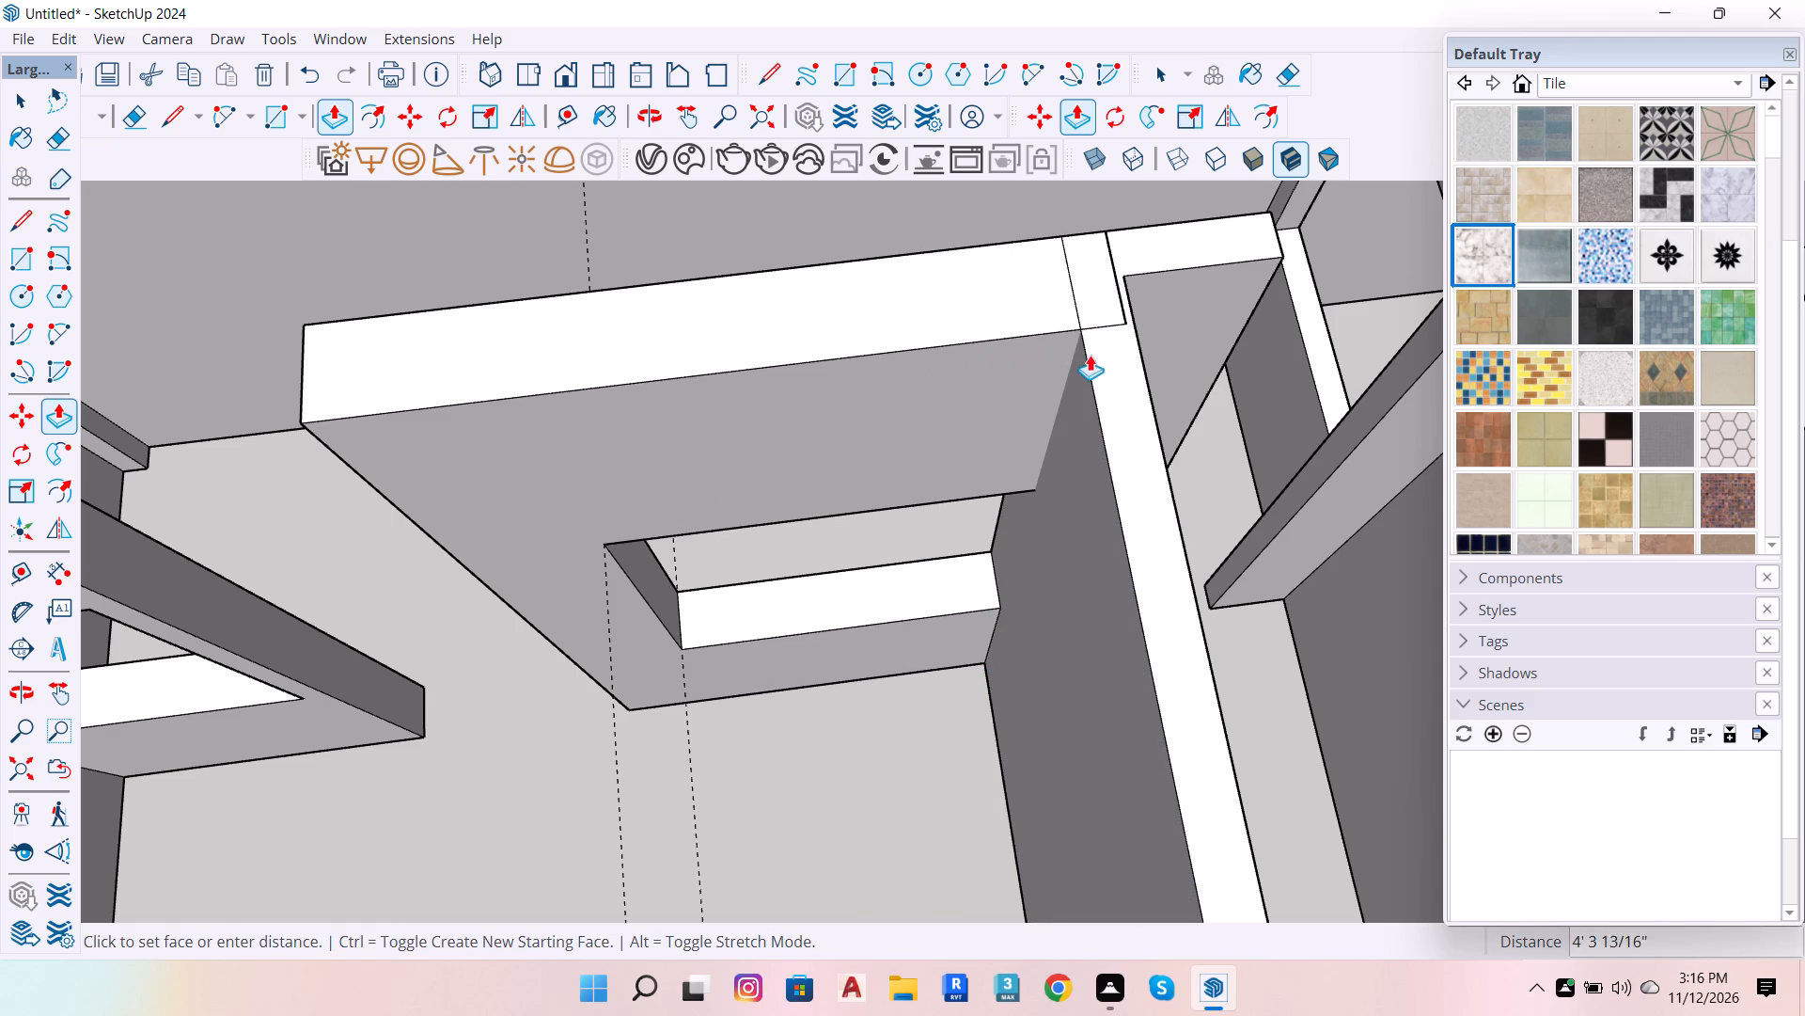
pyautogui.click(1079, 321)
pyautogui.scroll(-14, 1074, 420)
pyautogui.press('space')
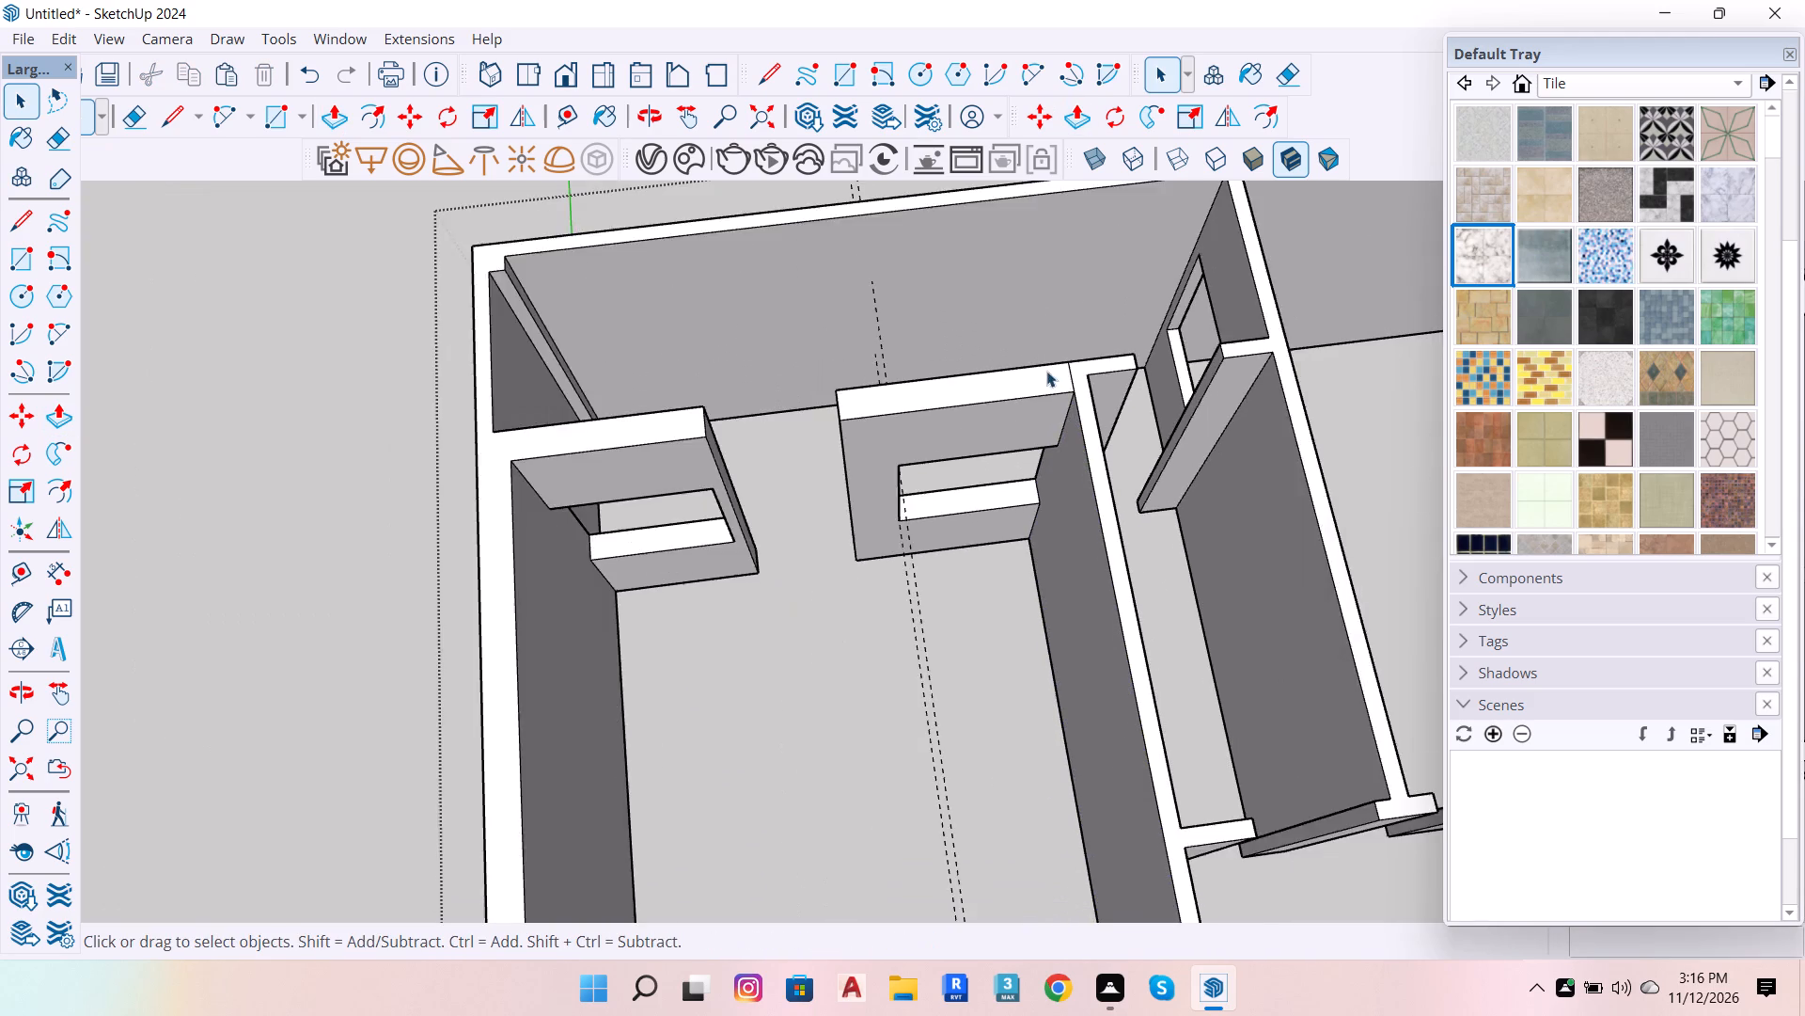
# Close the wall group and run FixIt 101 on it to clean up its faces and edges.
pyautogui.scroll(-15, 1046, 371)
pyautogui.click(1058, 507)
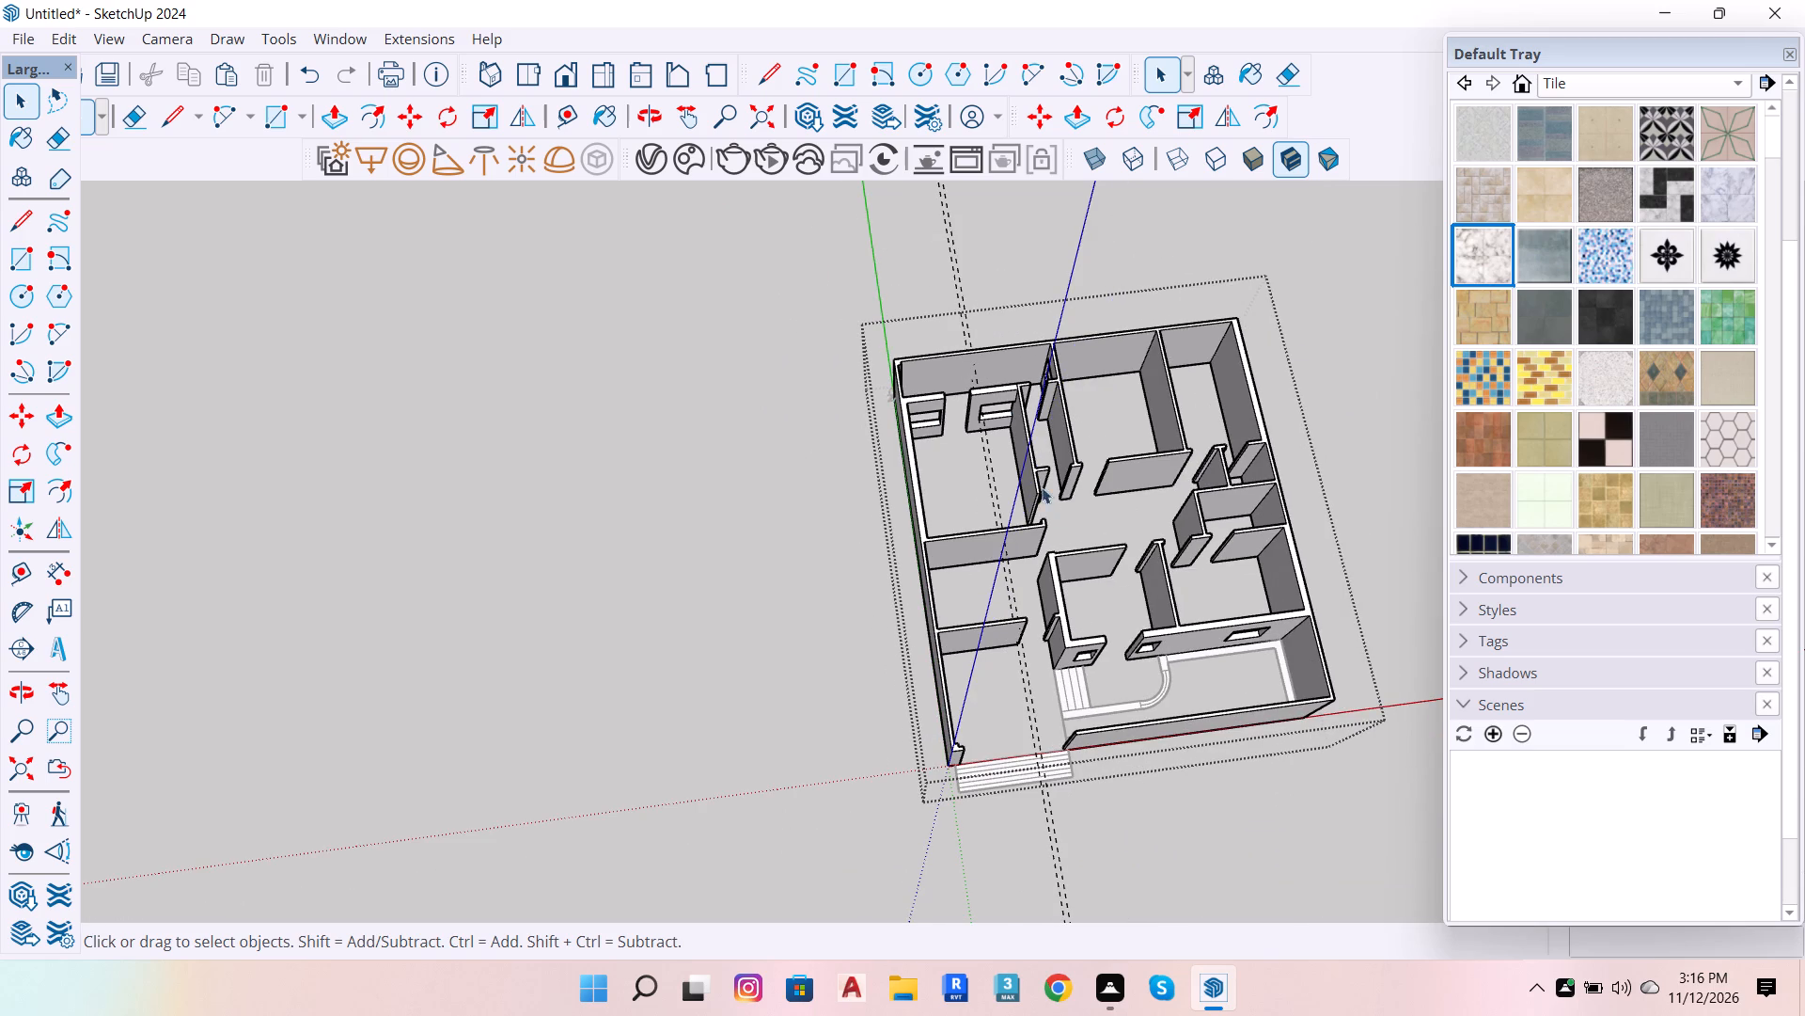
pyautogui.scroll(-6, 857, 389)
pyautogui.click(1122, 542)
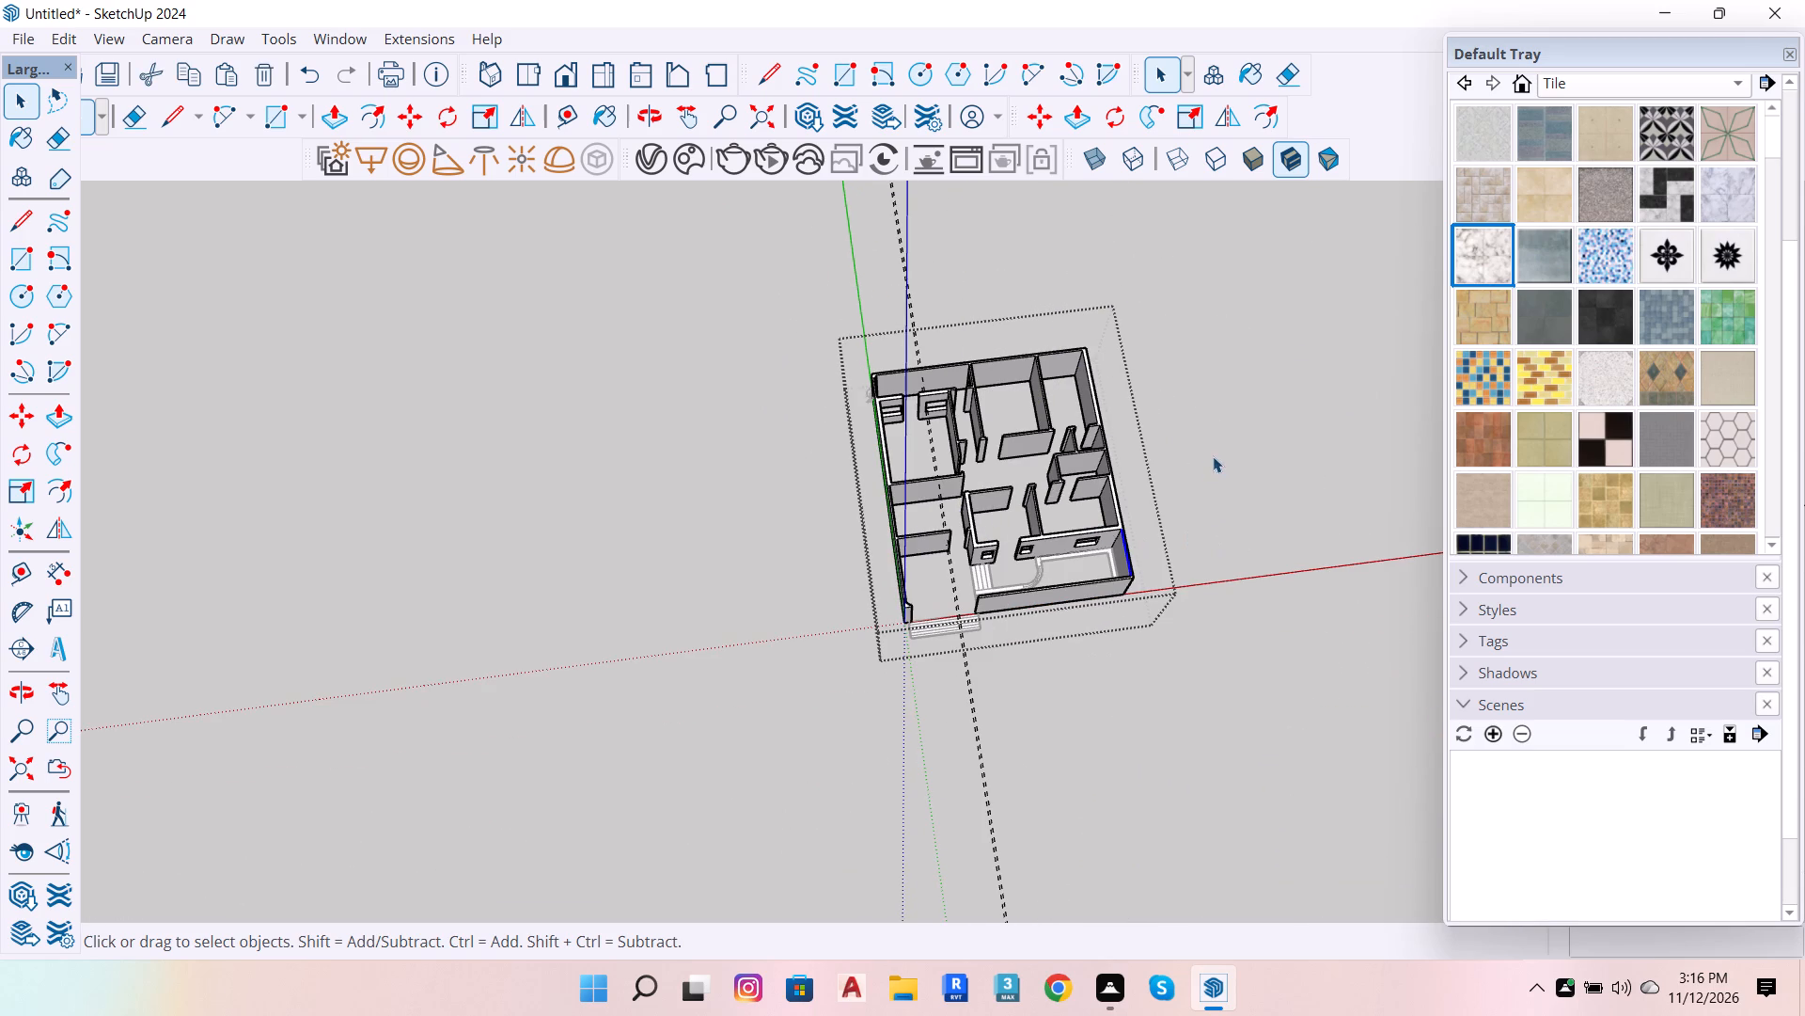
pyautogui.doubleClick(1213, 456)
pyautogui.click(1099, 537)
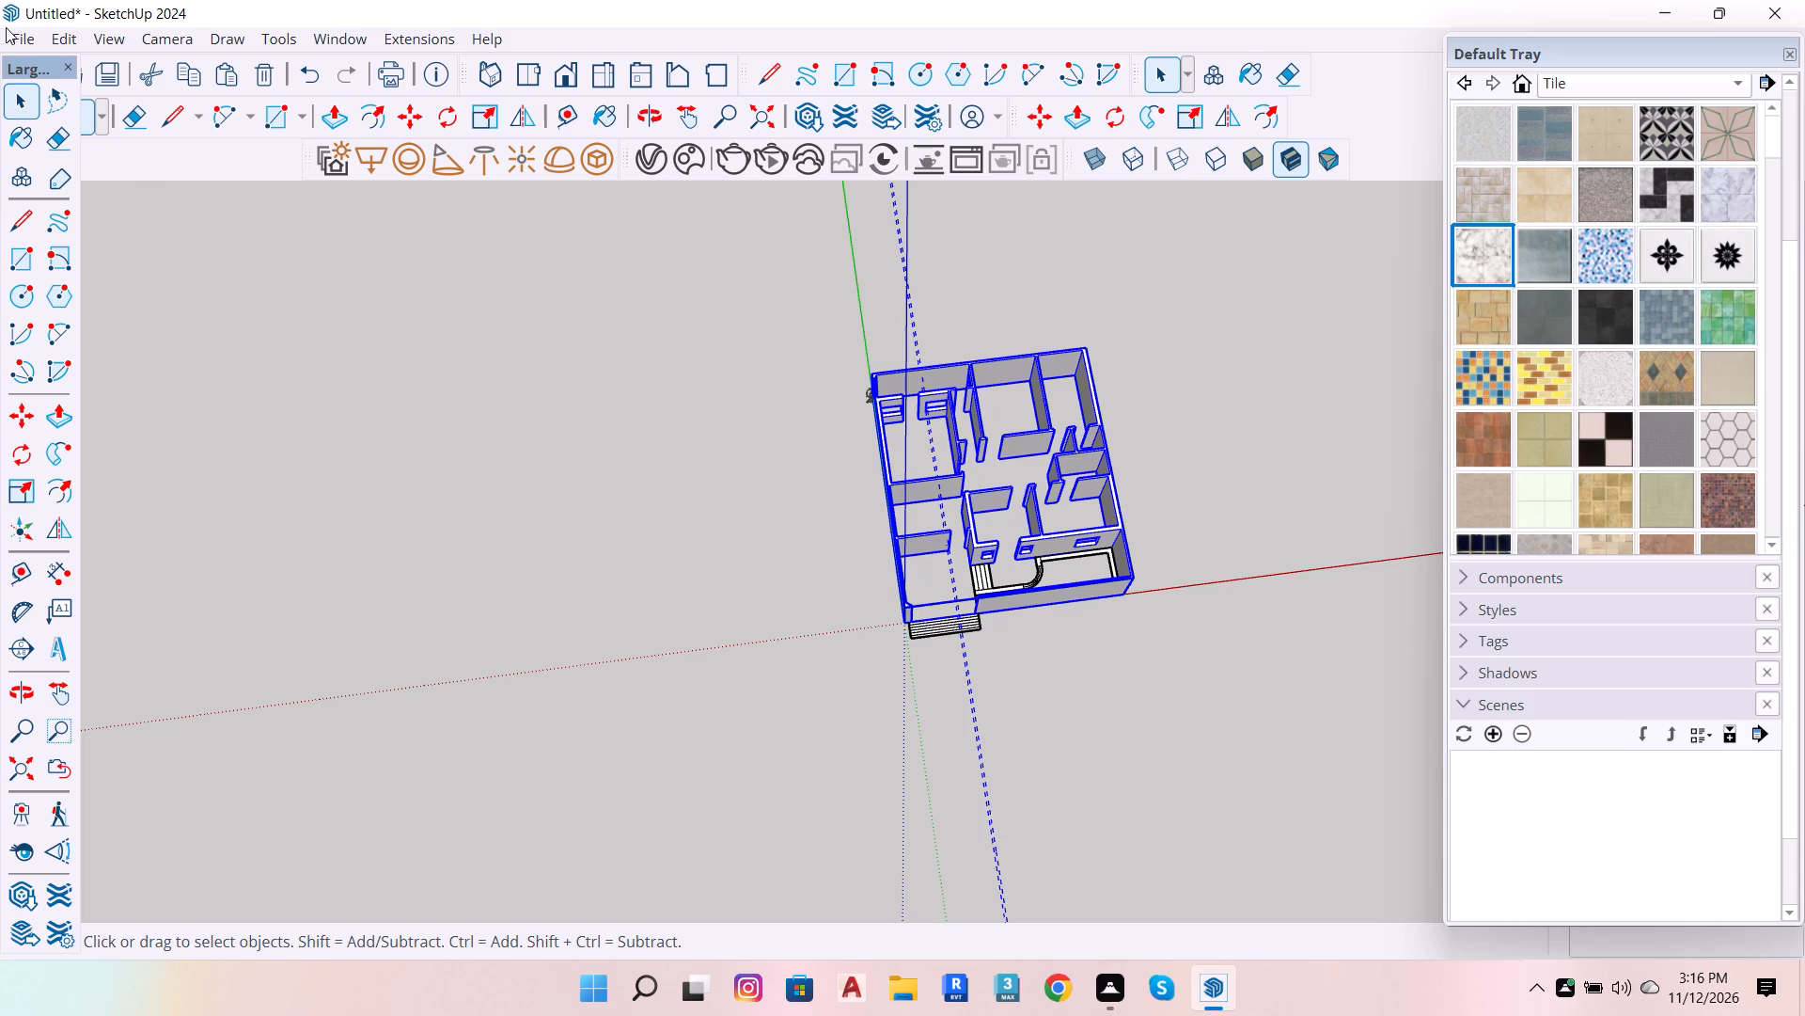
pyautogui.click(68, 40)
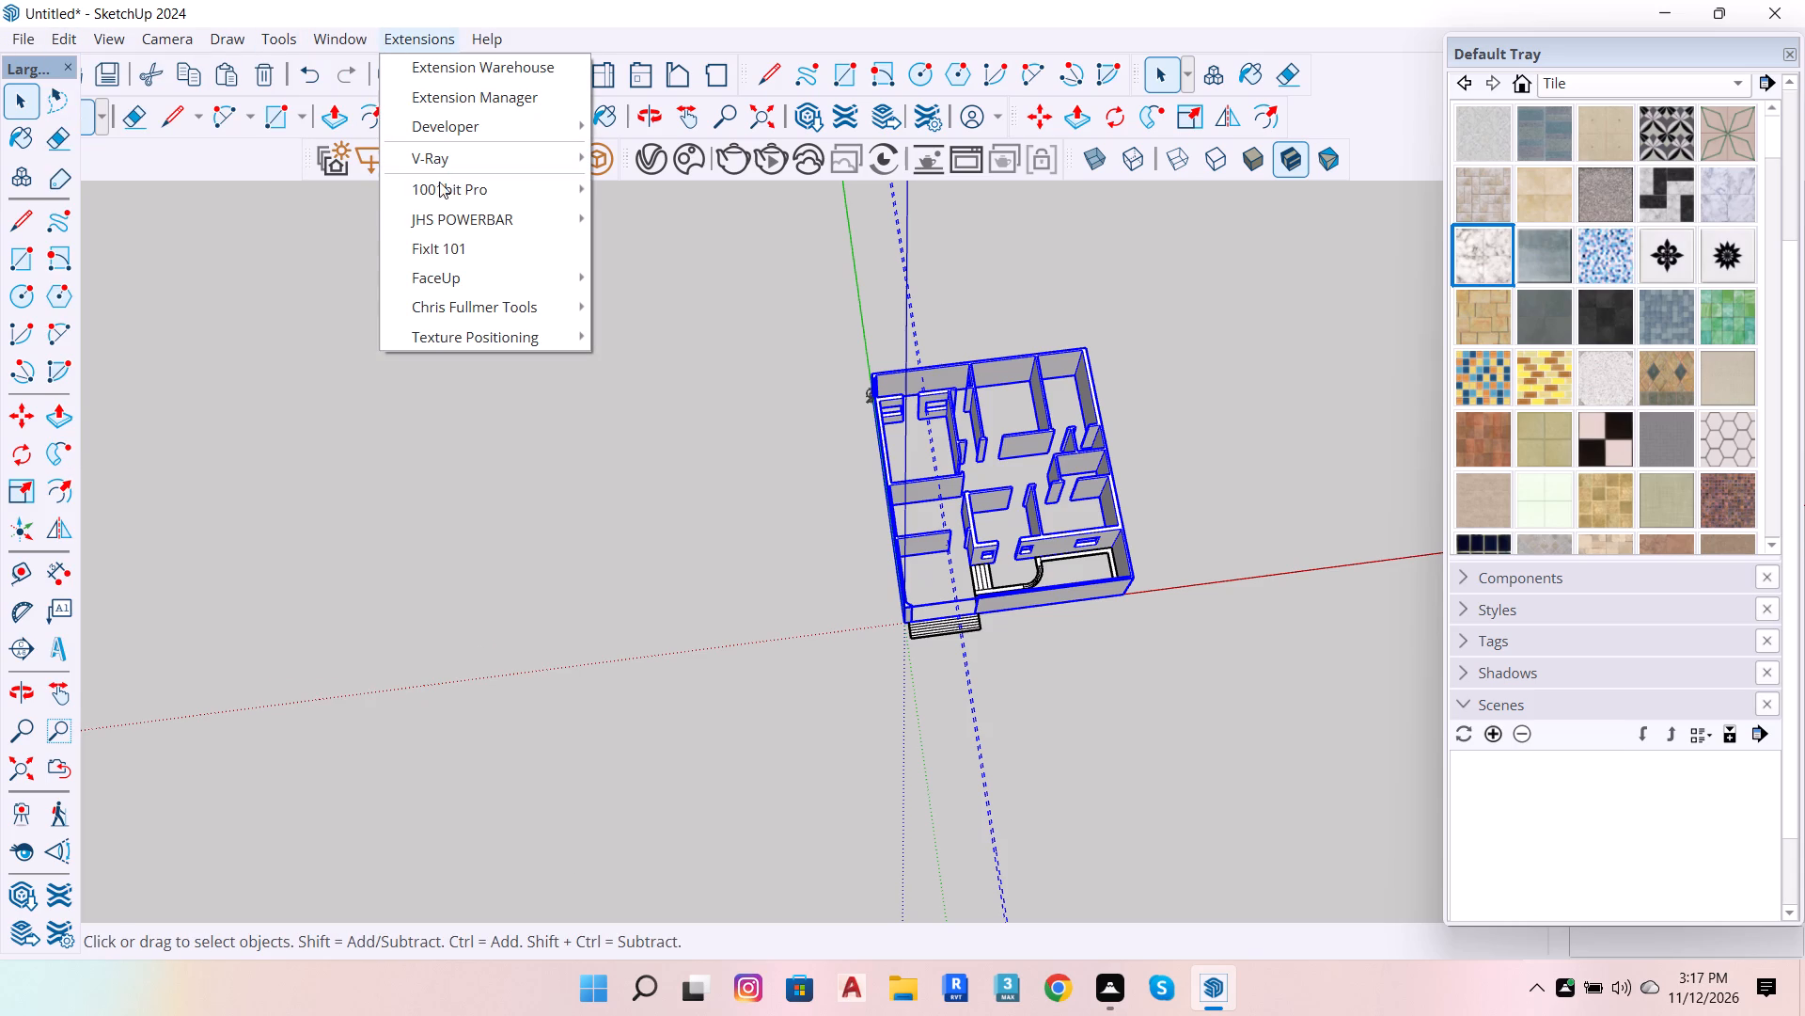
pyautogui.click(485, 256)
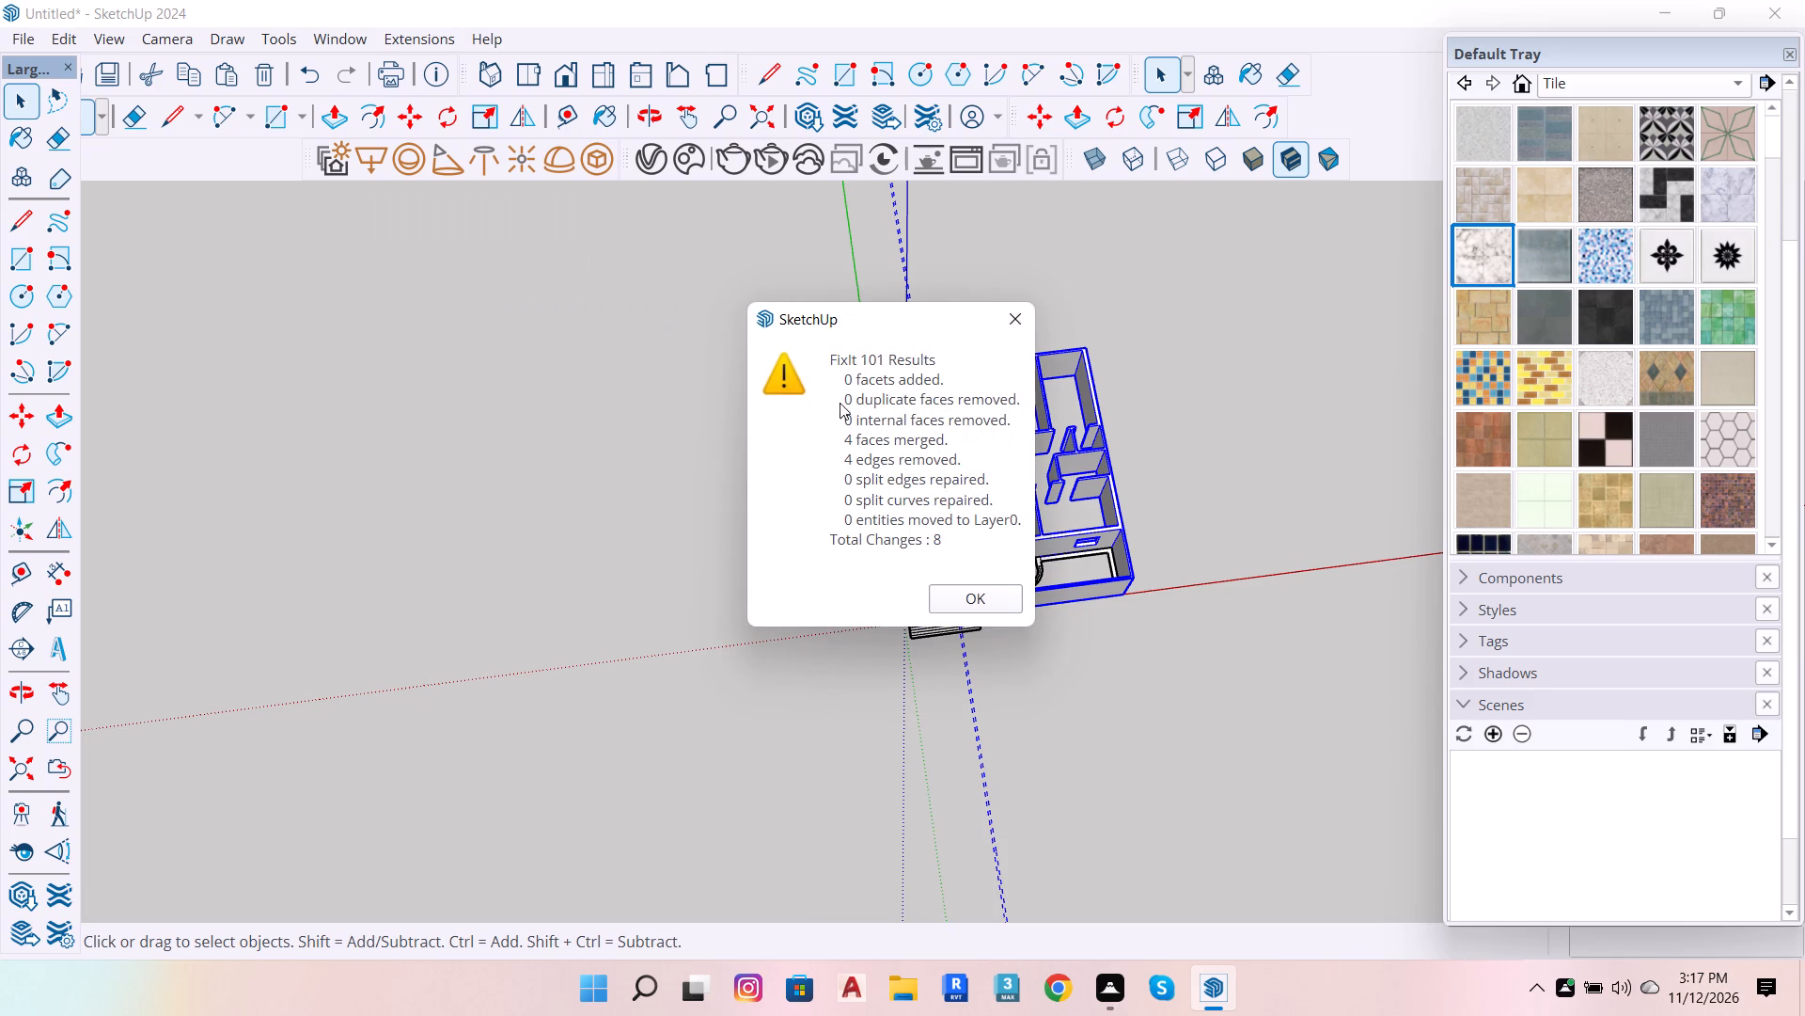
pyautogui.click(991, 595)
# Delete all guides from the model and clear the selection.
pyautogui.scroll(-6, 698, 437)
pyautogui.scroll(5, 1056, 643)
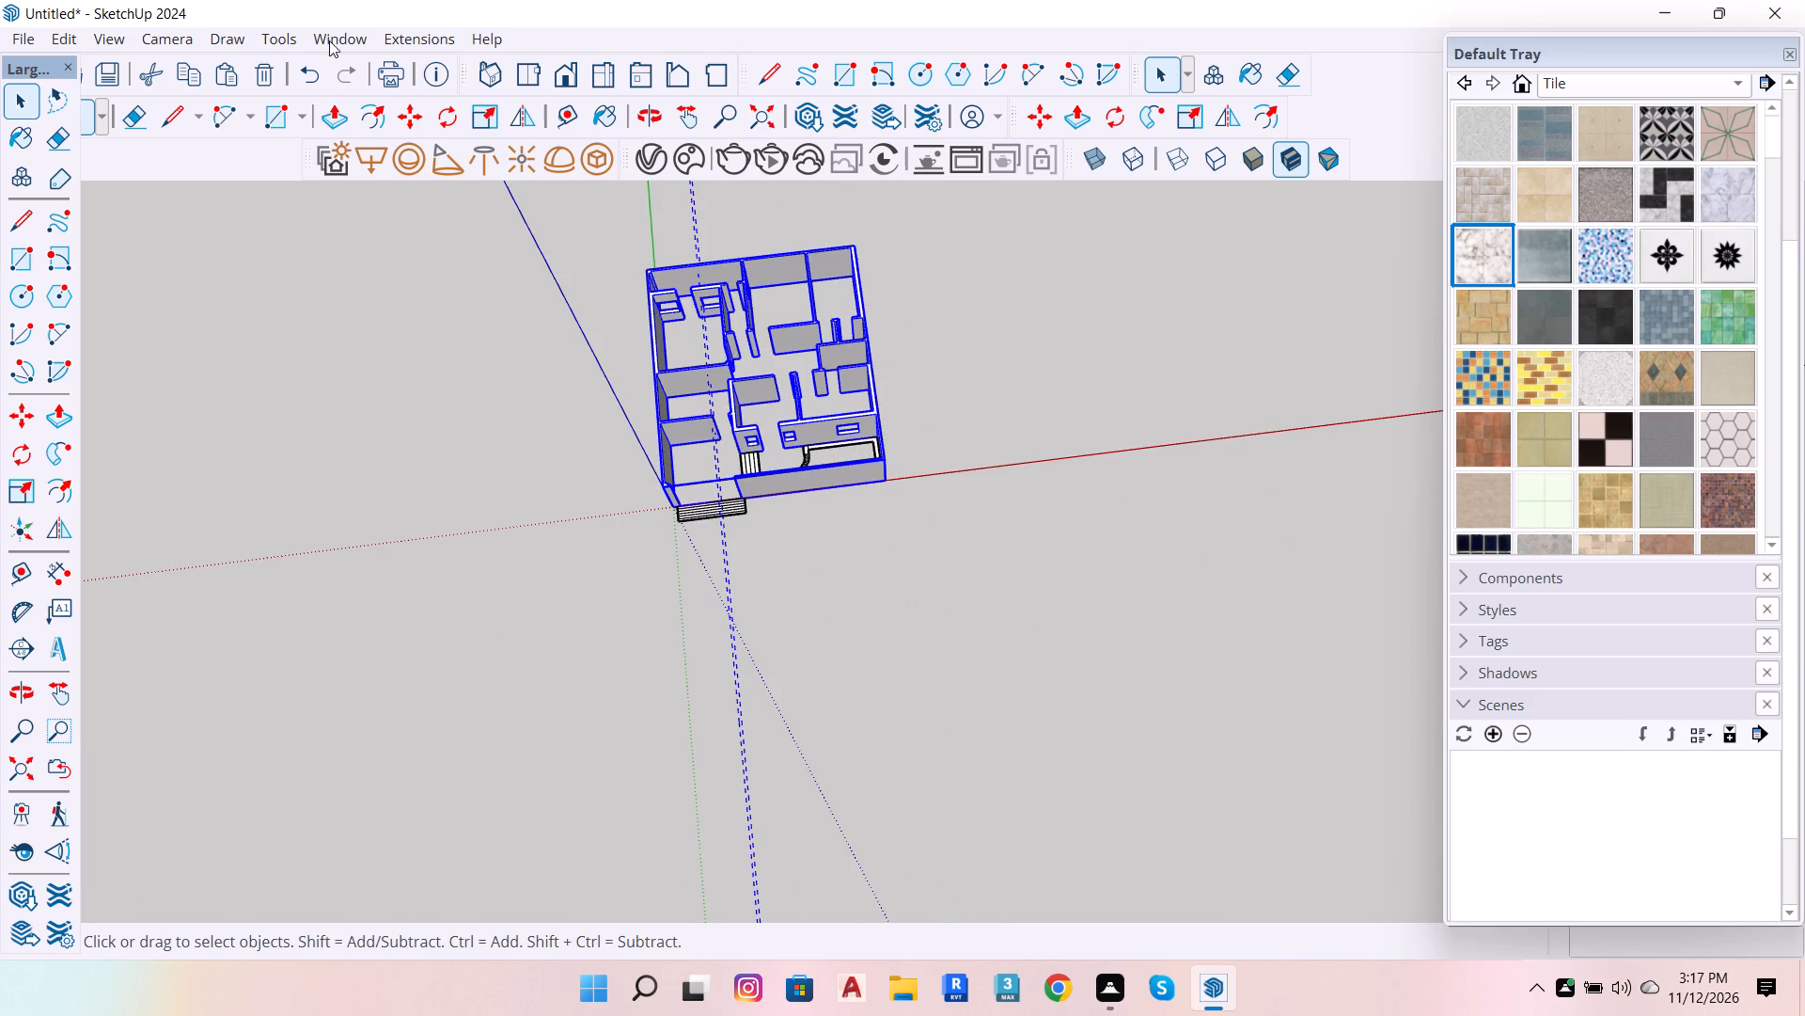
pyautogui.click(69, 31)
pyautogui.click(146, 279)
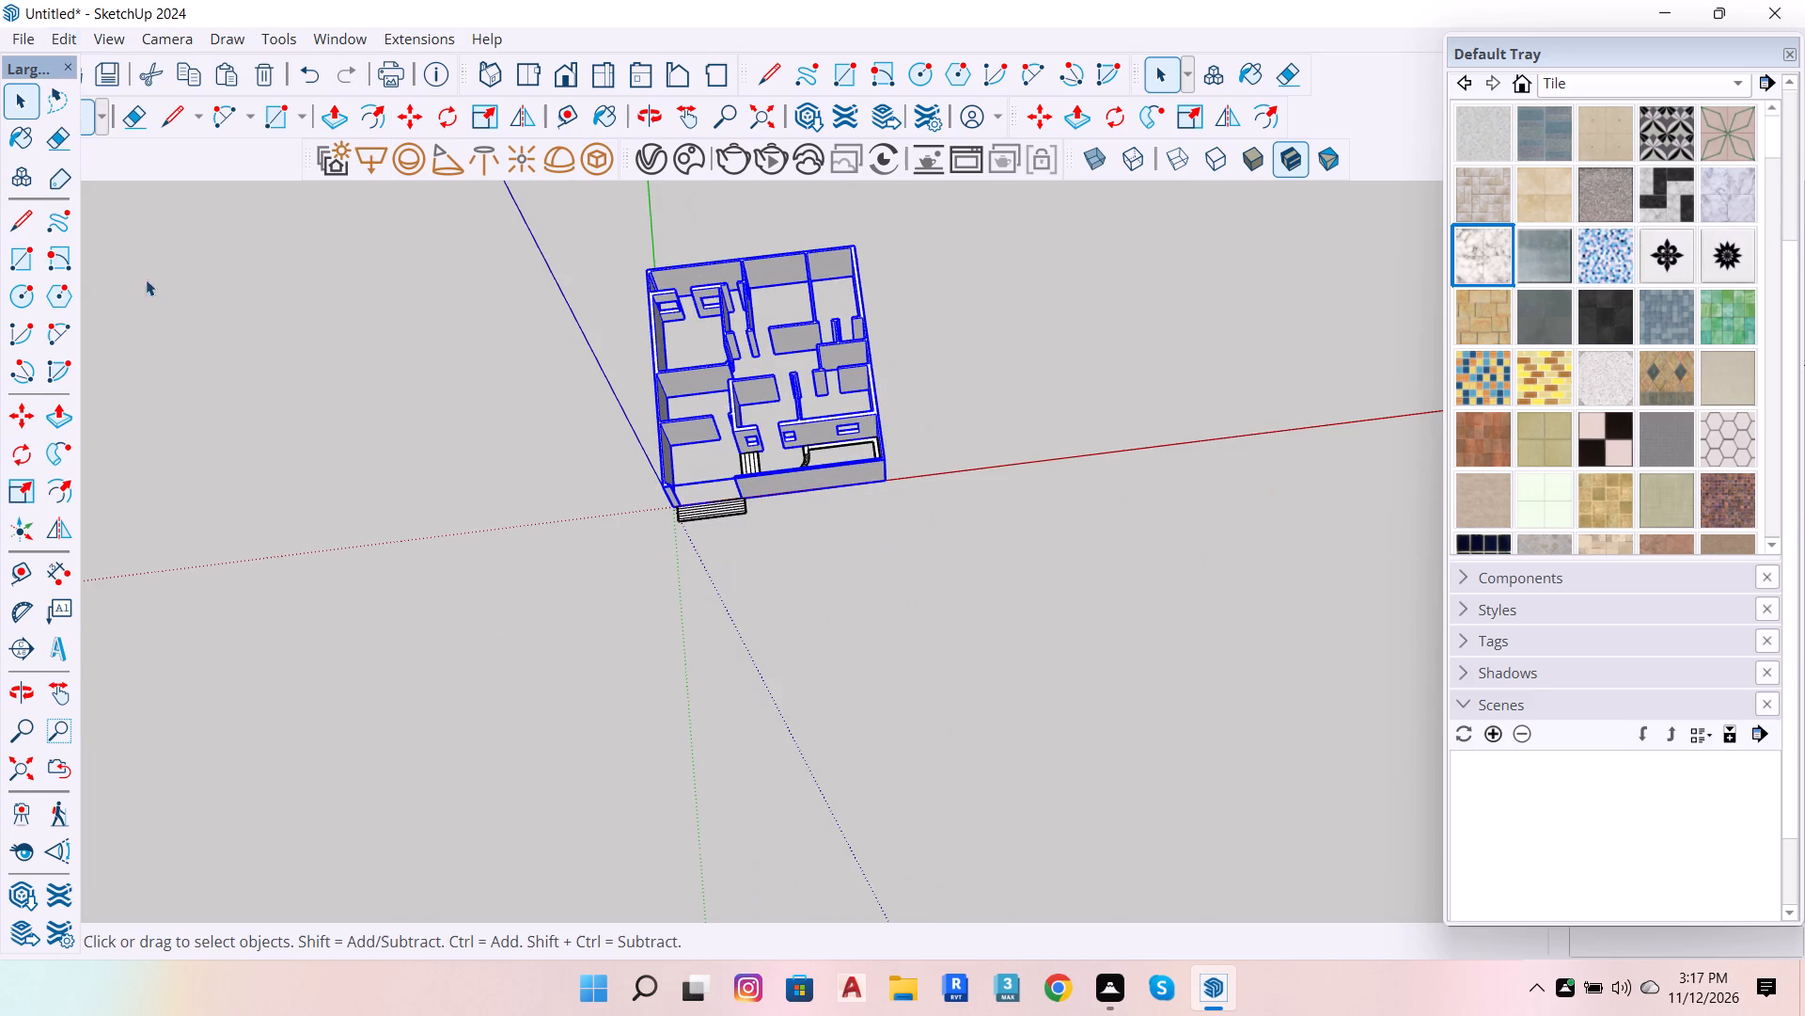
pyautogui.scroll(-5, 892, 391)
pyautogui.doubleClick(918, 451)
# Examine the curved platform border beside the front windows up close, and the overall wall layout of the house.
pyautogui.scroll(7, 779, 410)
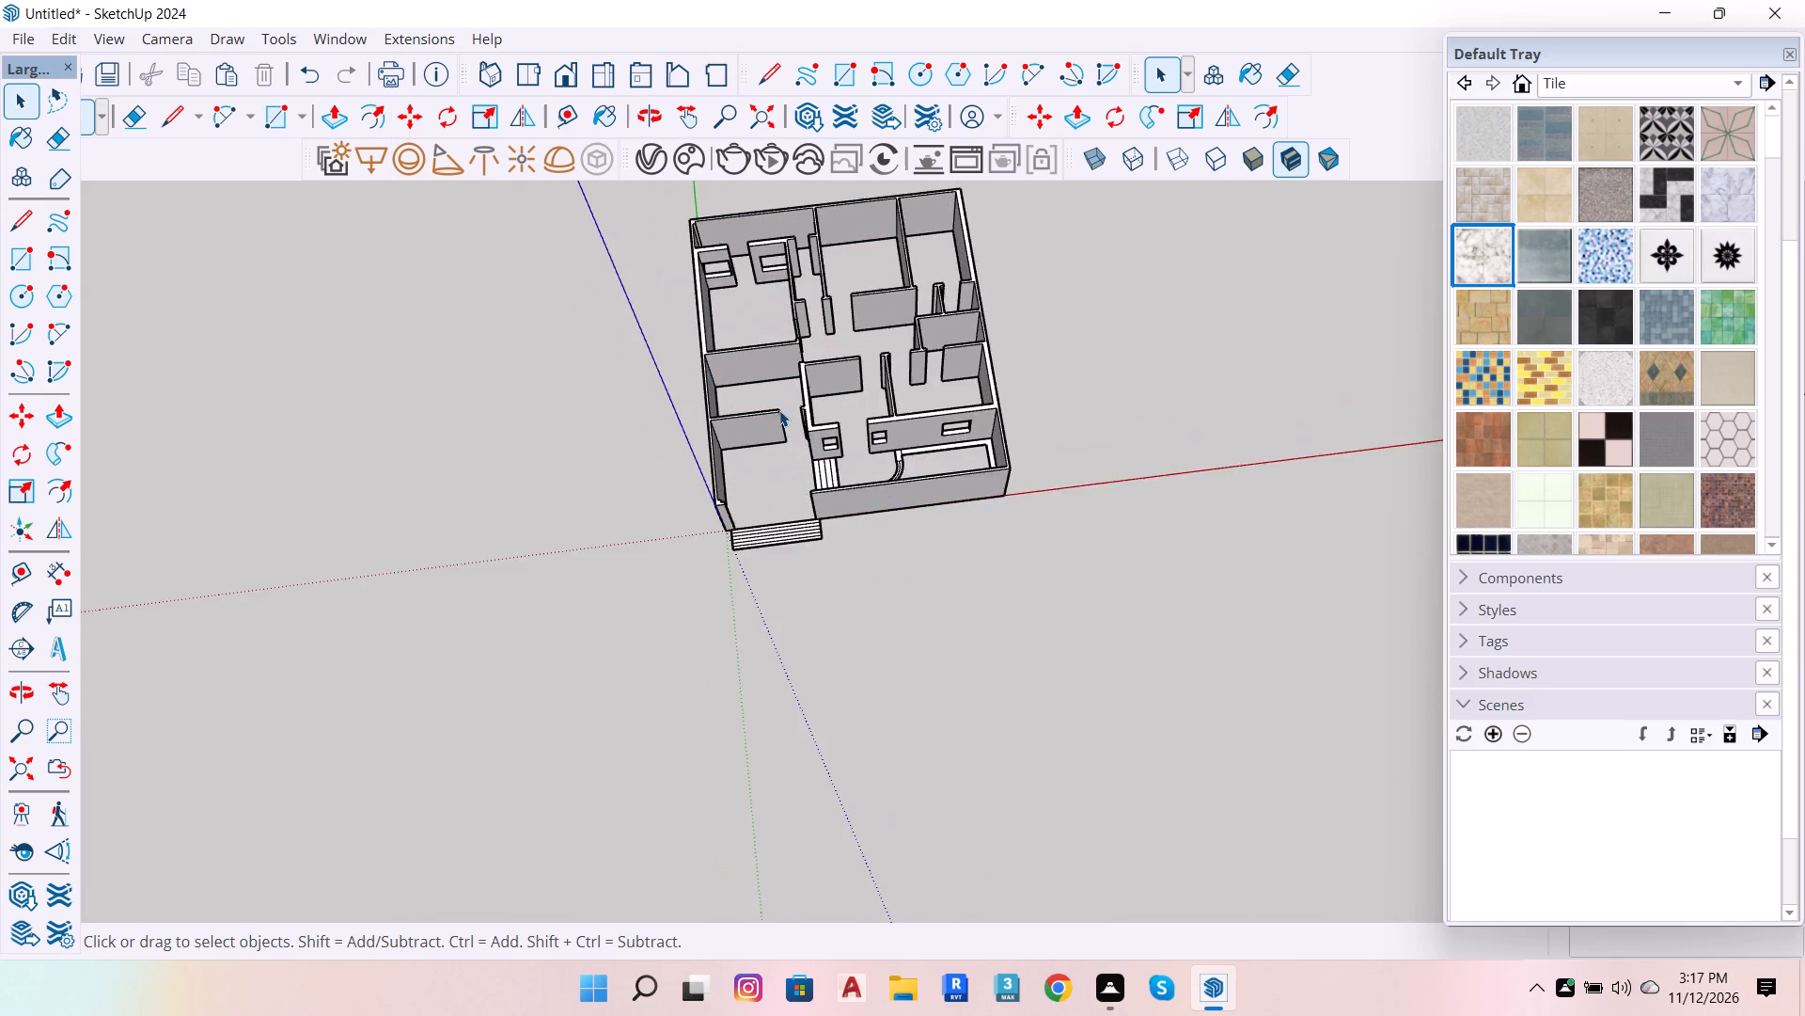
pyautogui.scroll(7, 779, 410)
pyautogui.scroll(6, 1036, 516)
pyautogui.scroll(7, 946, 434)
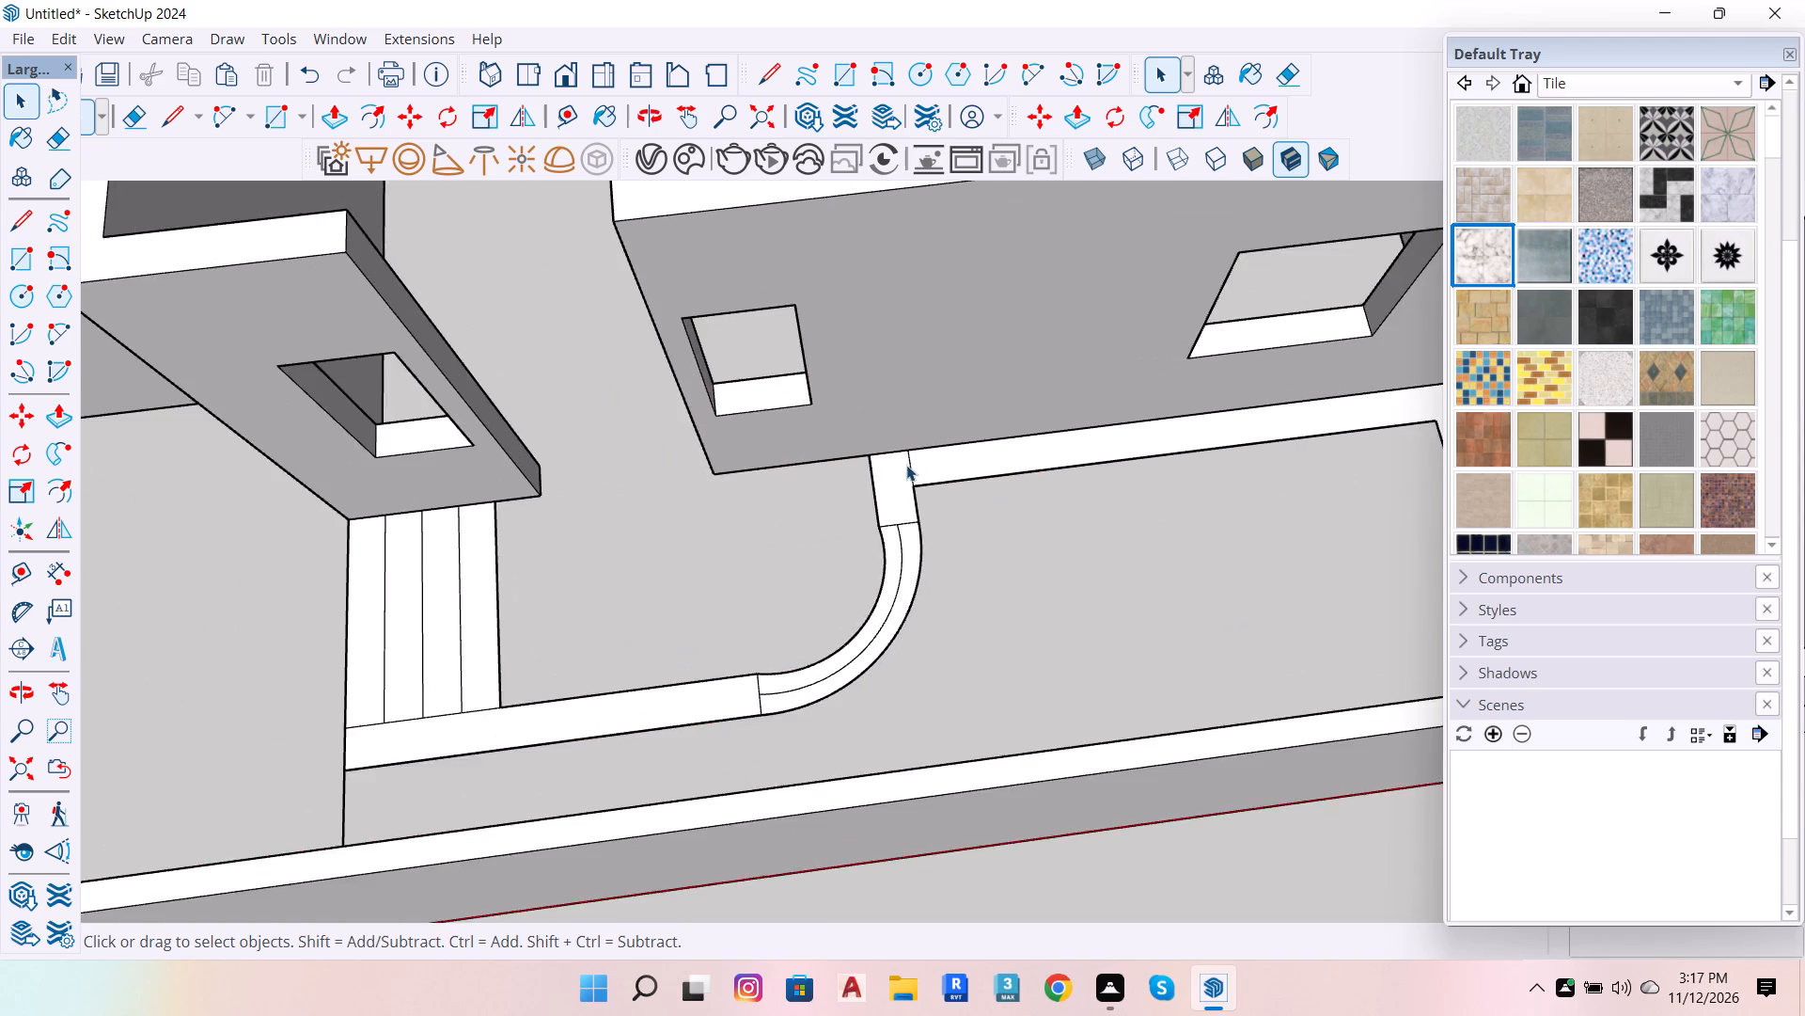
pyautogui.scroll(5, 906, 465)
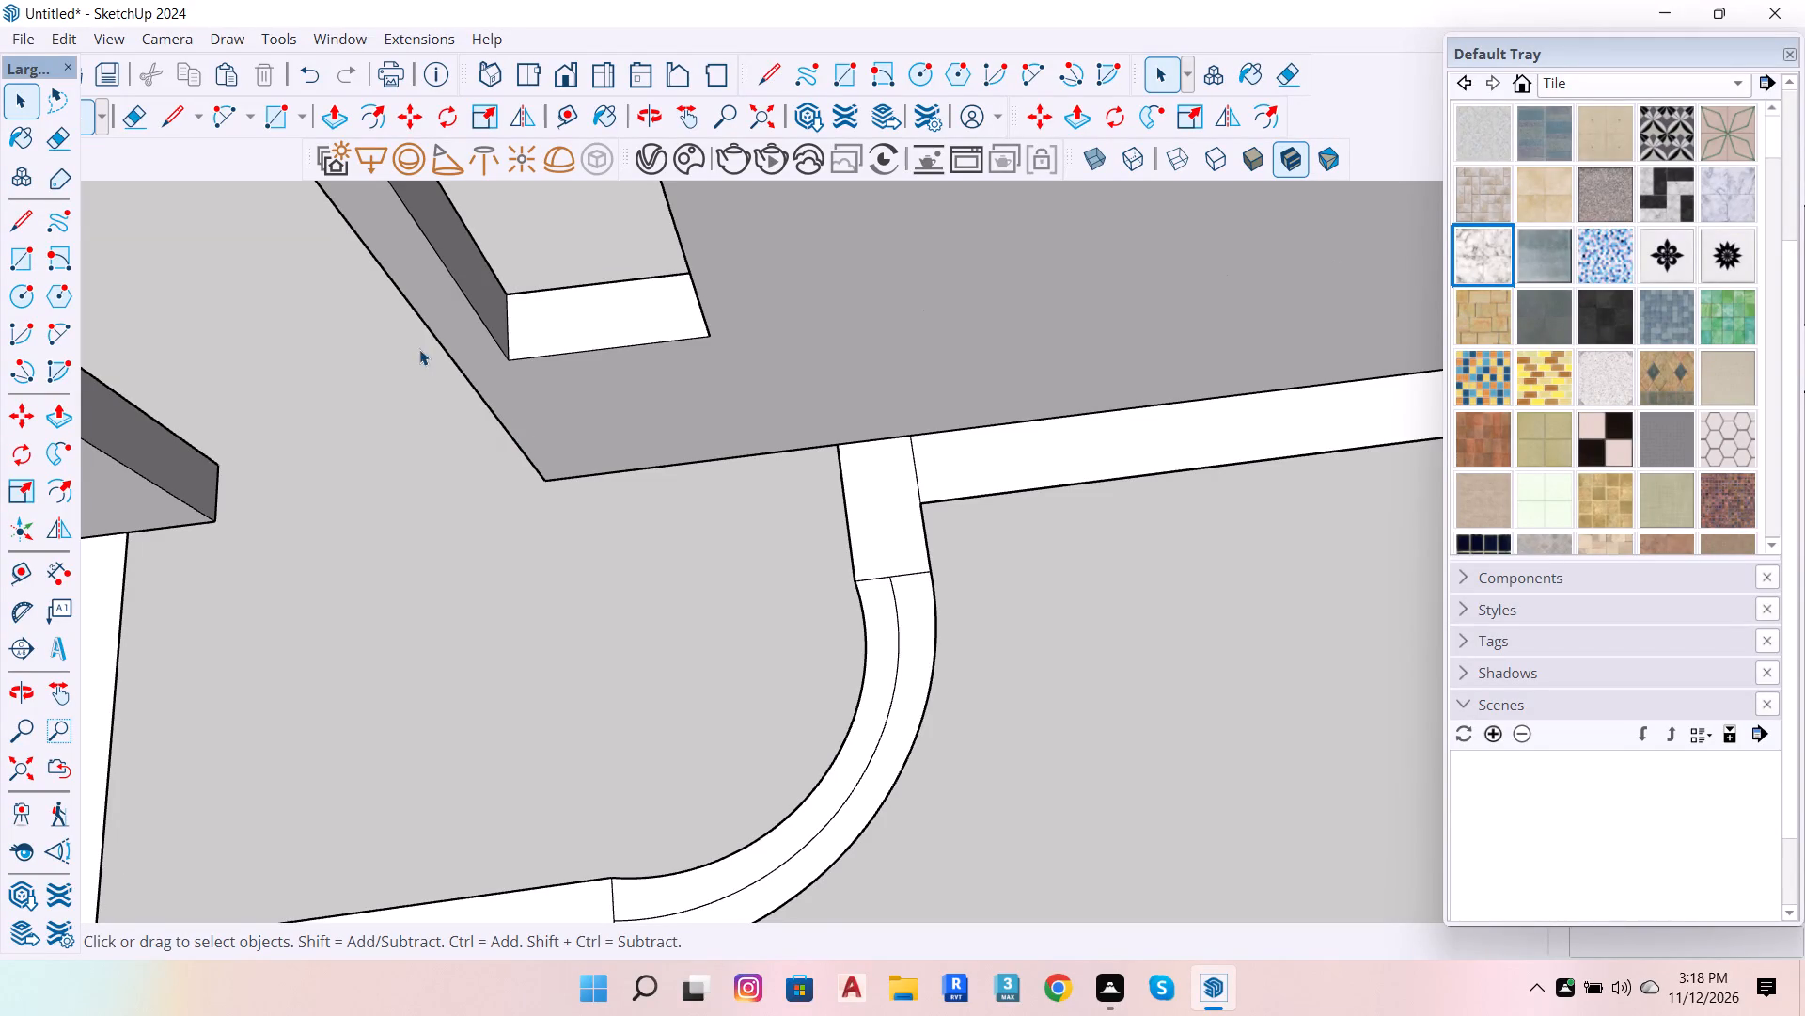
pyautogui.scroll(-20, 424, 302)
pyautogui.scroll(-7, 424, 302)
pyautogui.scroll(3, 800, 597)
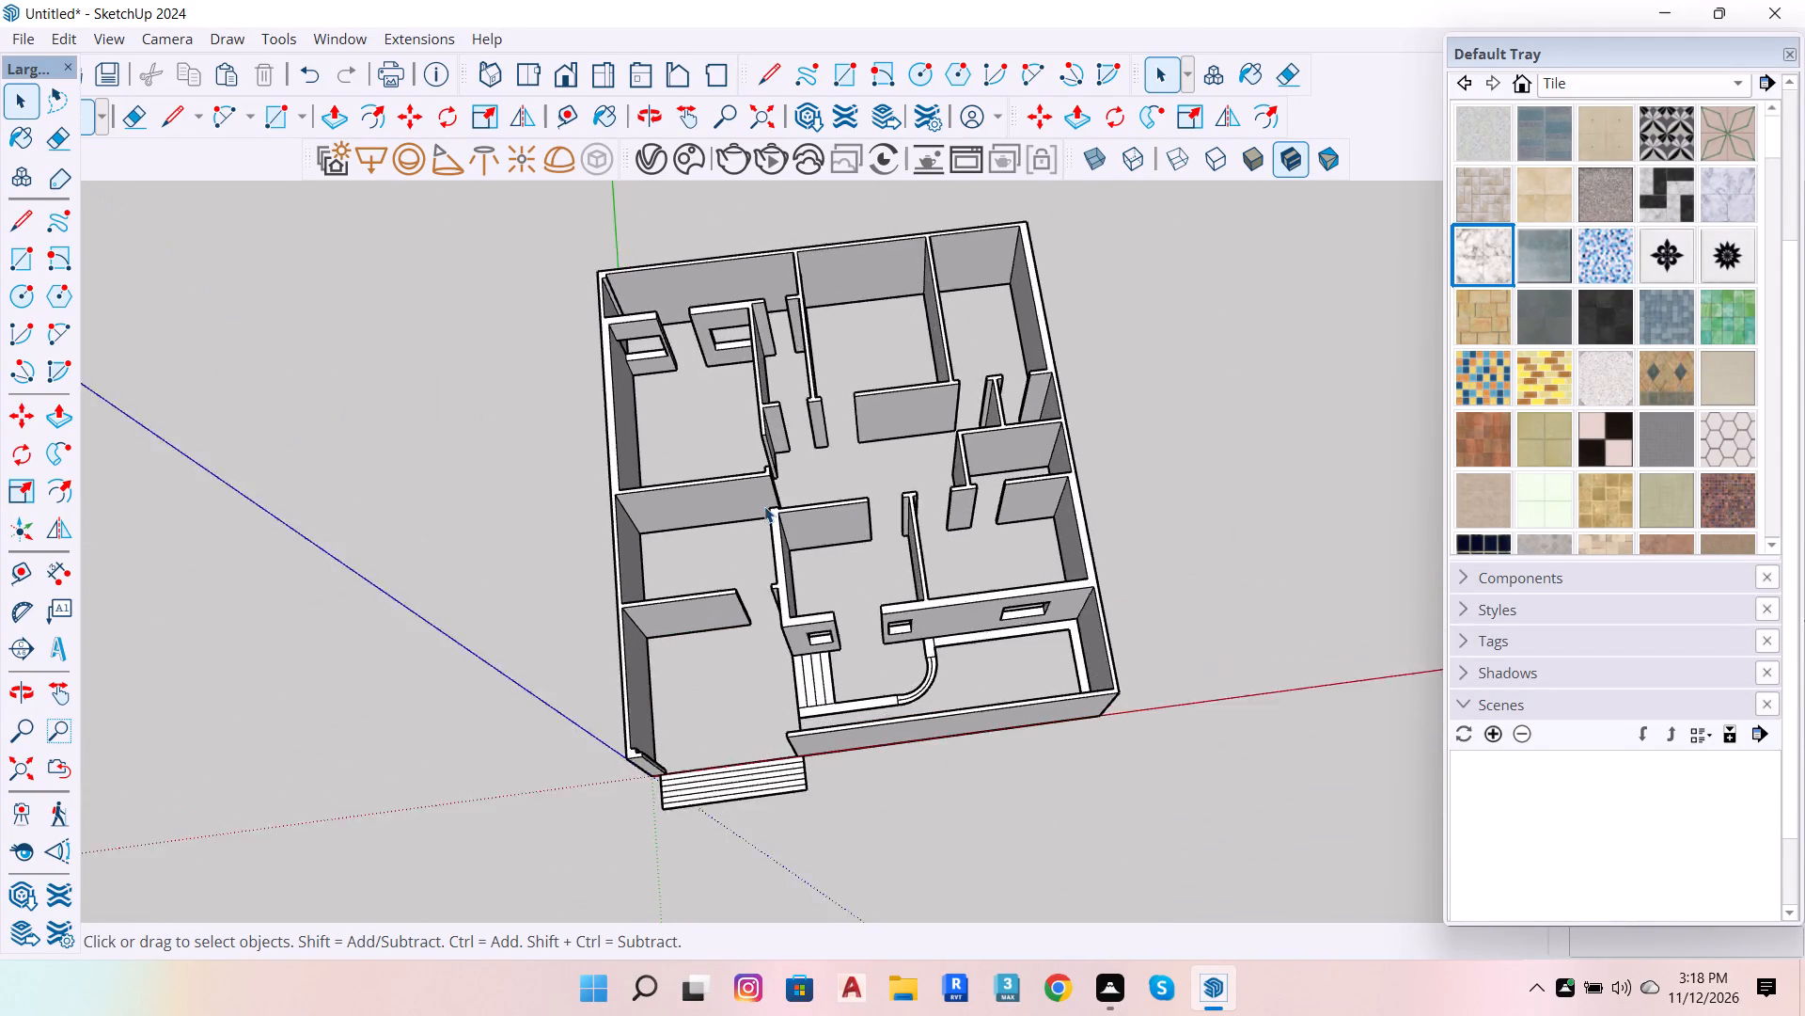
pyautogui.scroll(2, 764, 506)
pyautogui.scroll(-6, 1075, 692)
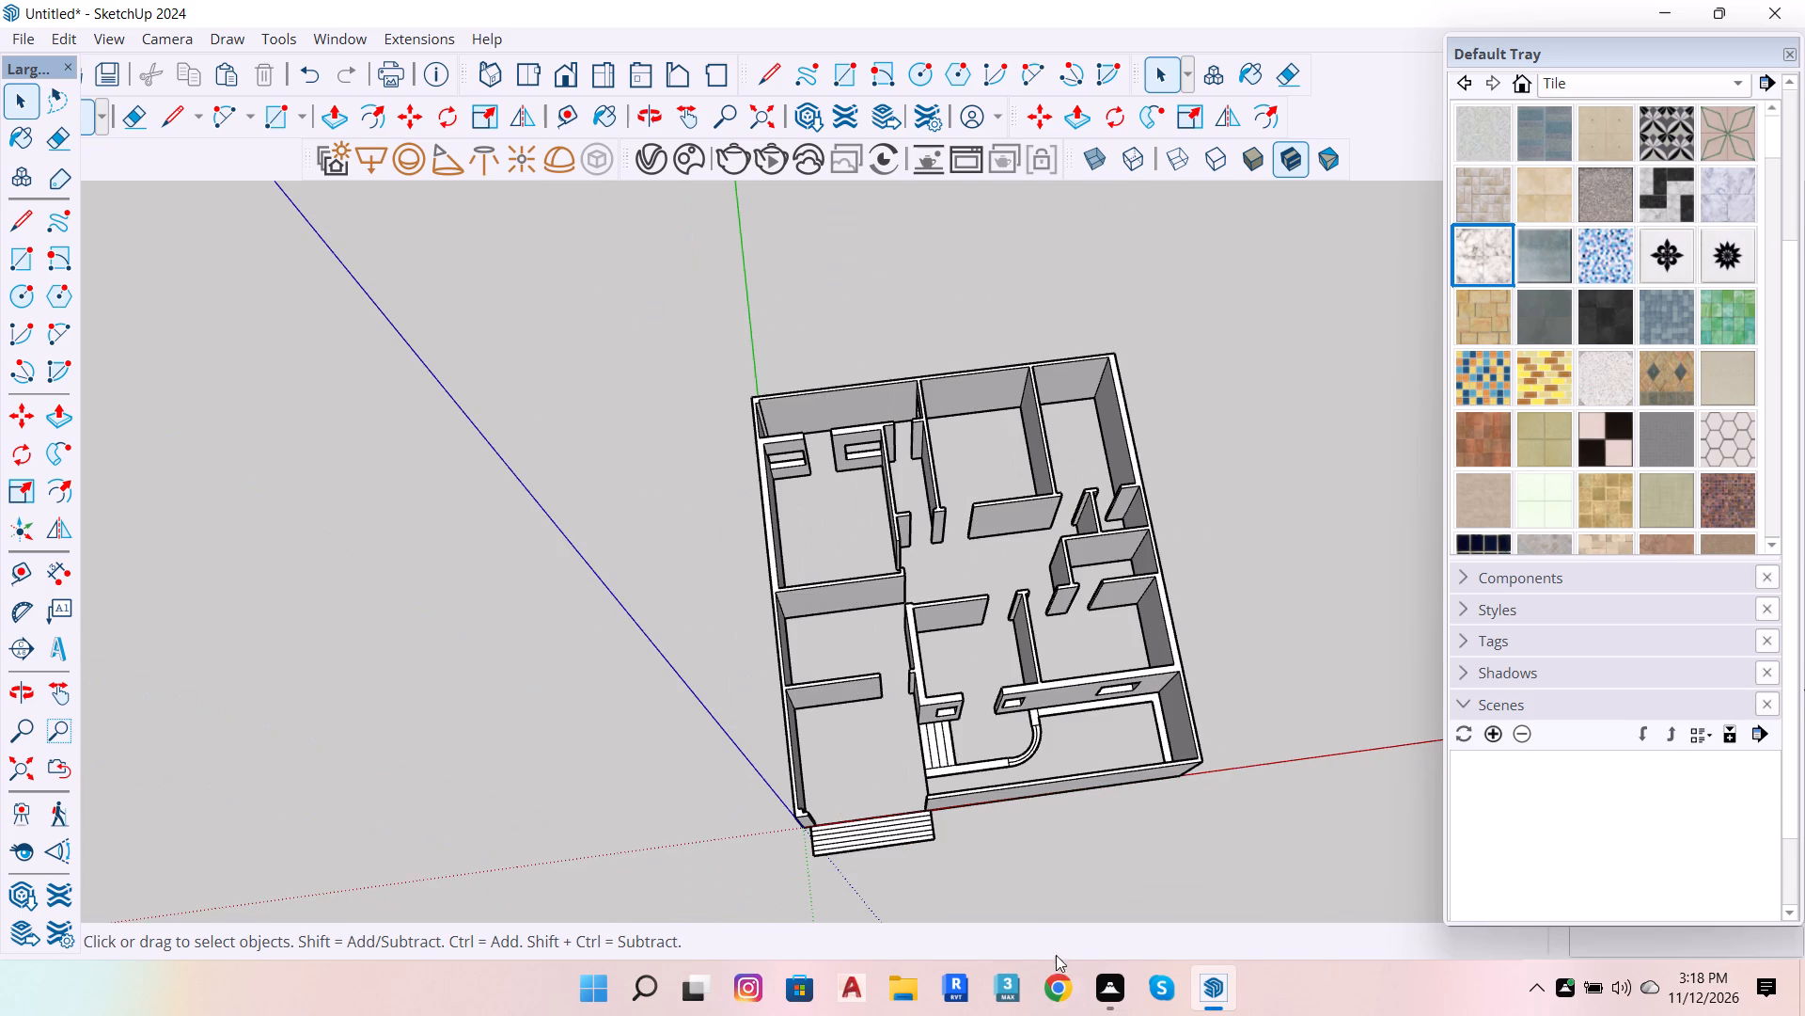
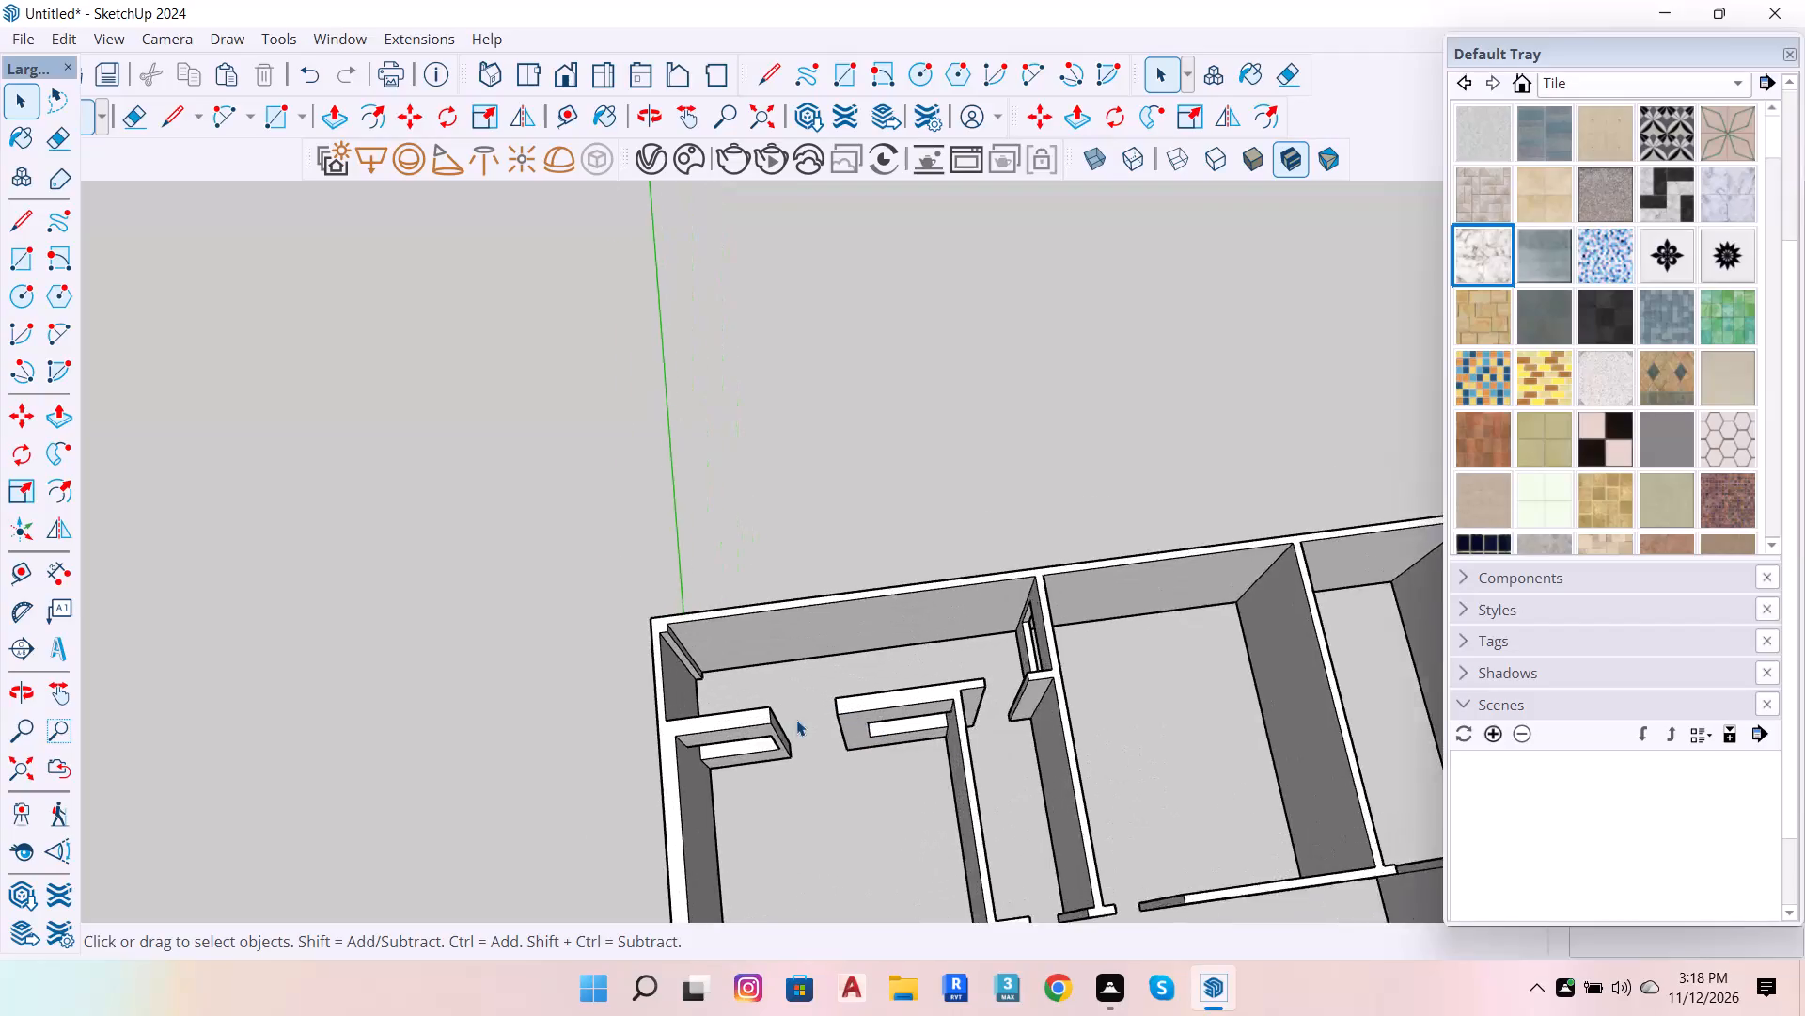
# Inside the wall group, copy the top end edge of one wall at each door opening 3'4" down the wall ends.
pyautogui.moveTo(831, 668); pyautogui.dragTo(914, 723)
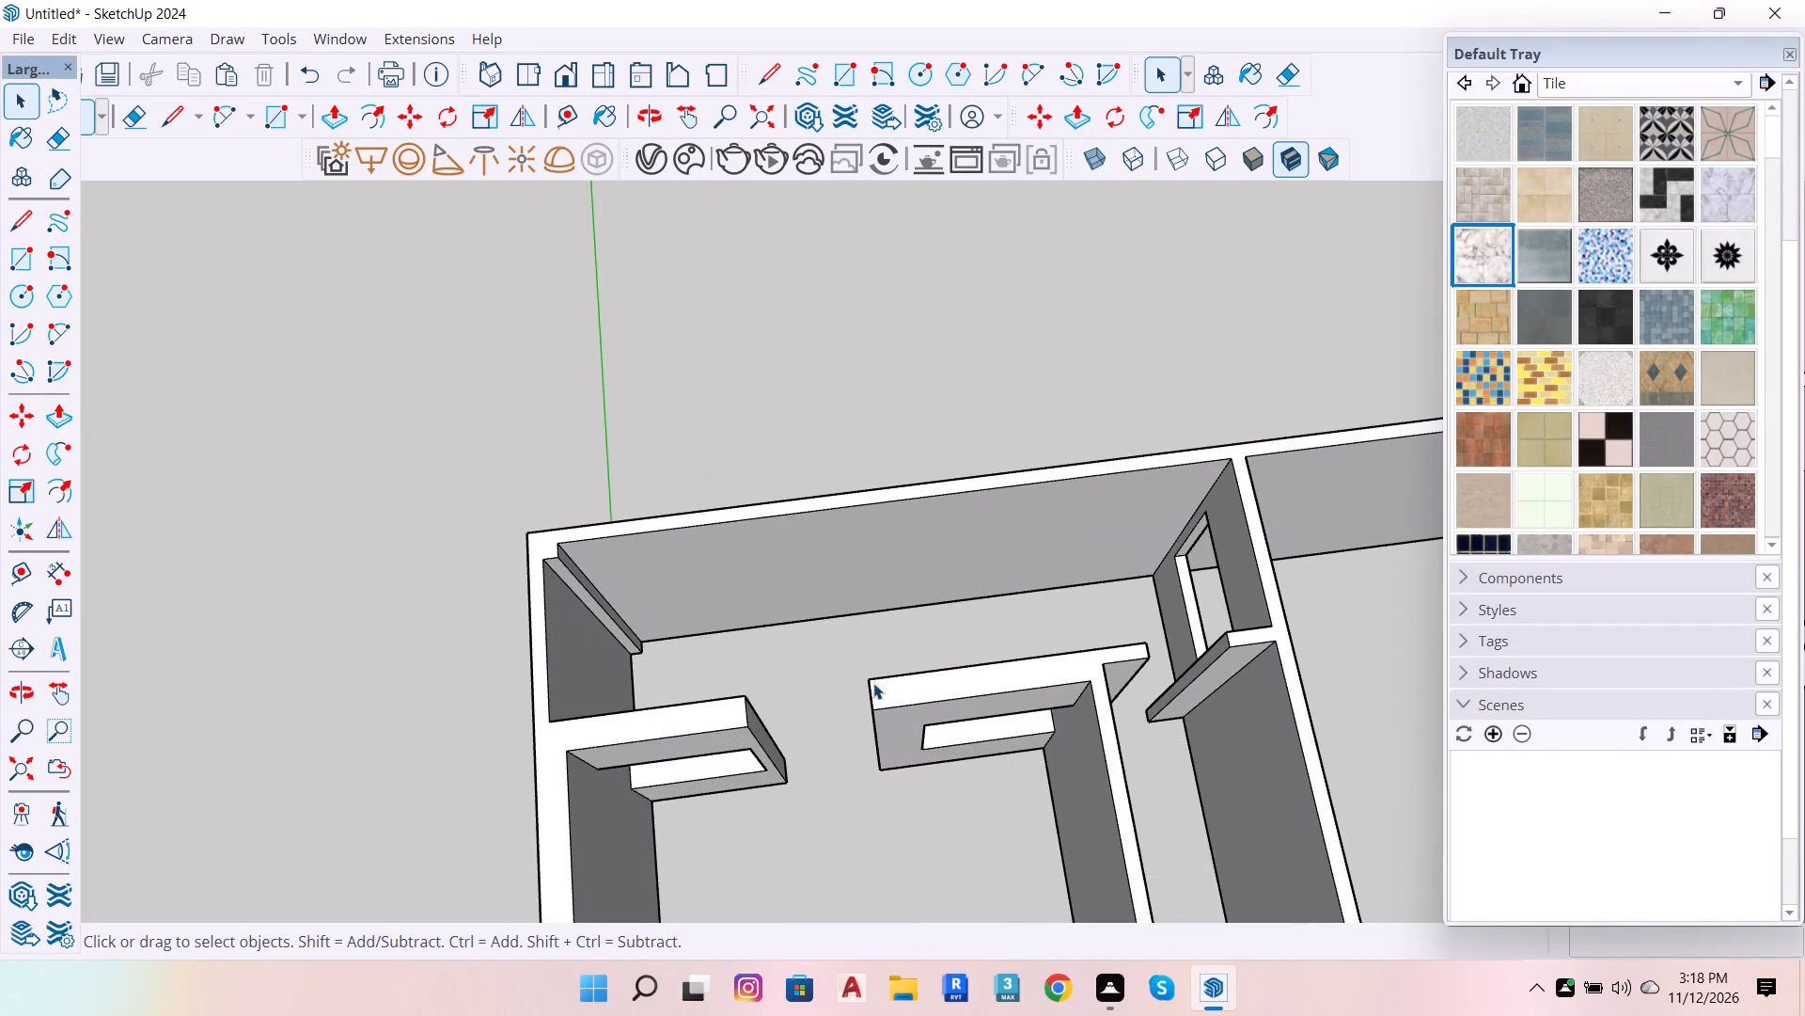
pyautogui.doubleClick(877, 682)
pyautogui.scroll(7, 870, 722)
pyautogui.doubleClick(900, 678)
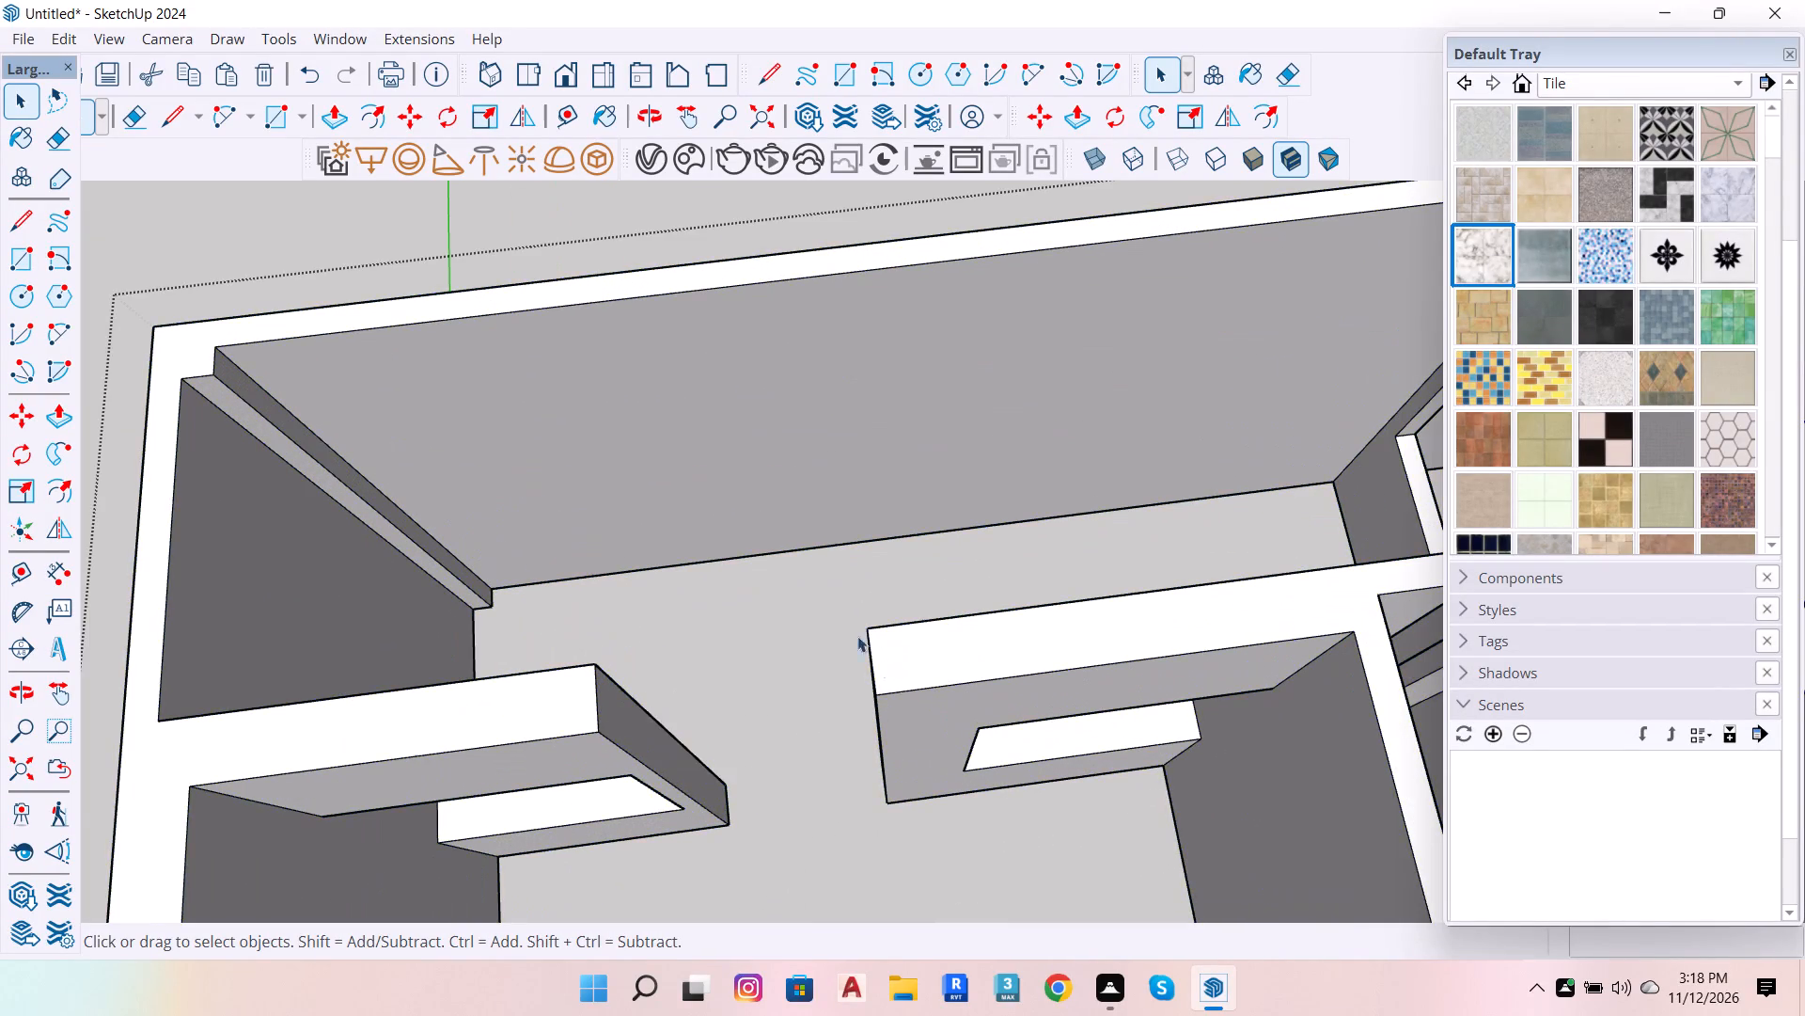
pyautogui.scroll(5, 840, 628)
pyautogui.moveTo(846, 596); pyautogui.dragTo(972, 770)
pyautogui.scroll(1, 760, 681)
pyautogui.scroll(-14, 671, 703)
pyautogui.keyDown('shift'); pyautogui.moveTo(1147, 595); pyautogui.dragTo(1207, 673); pyautogui.keyUp('shift')
pyautogui.keyDown('shift'); pyautogui.scroll(-13, 1090, 609); pyautogui.keyUp('shift')
pyautogui.keyDown('shift'); pyautogui.scroll(12, 1141, 737); pyautogui.keyUp('shift')
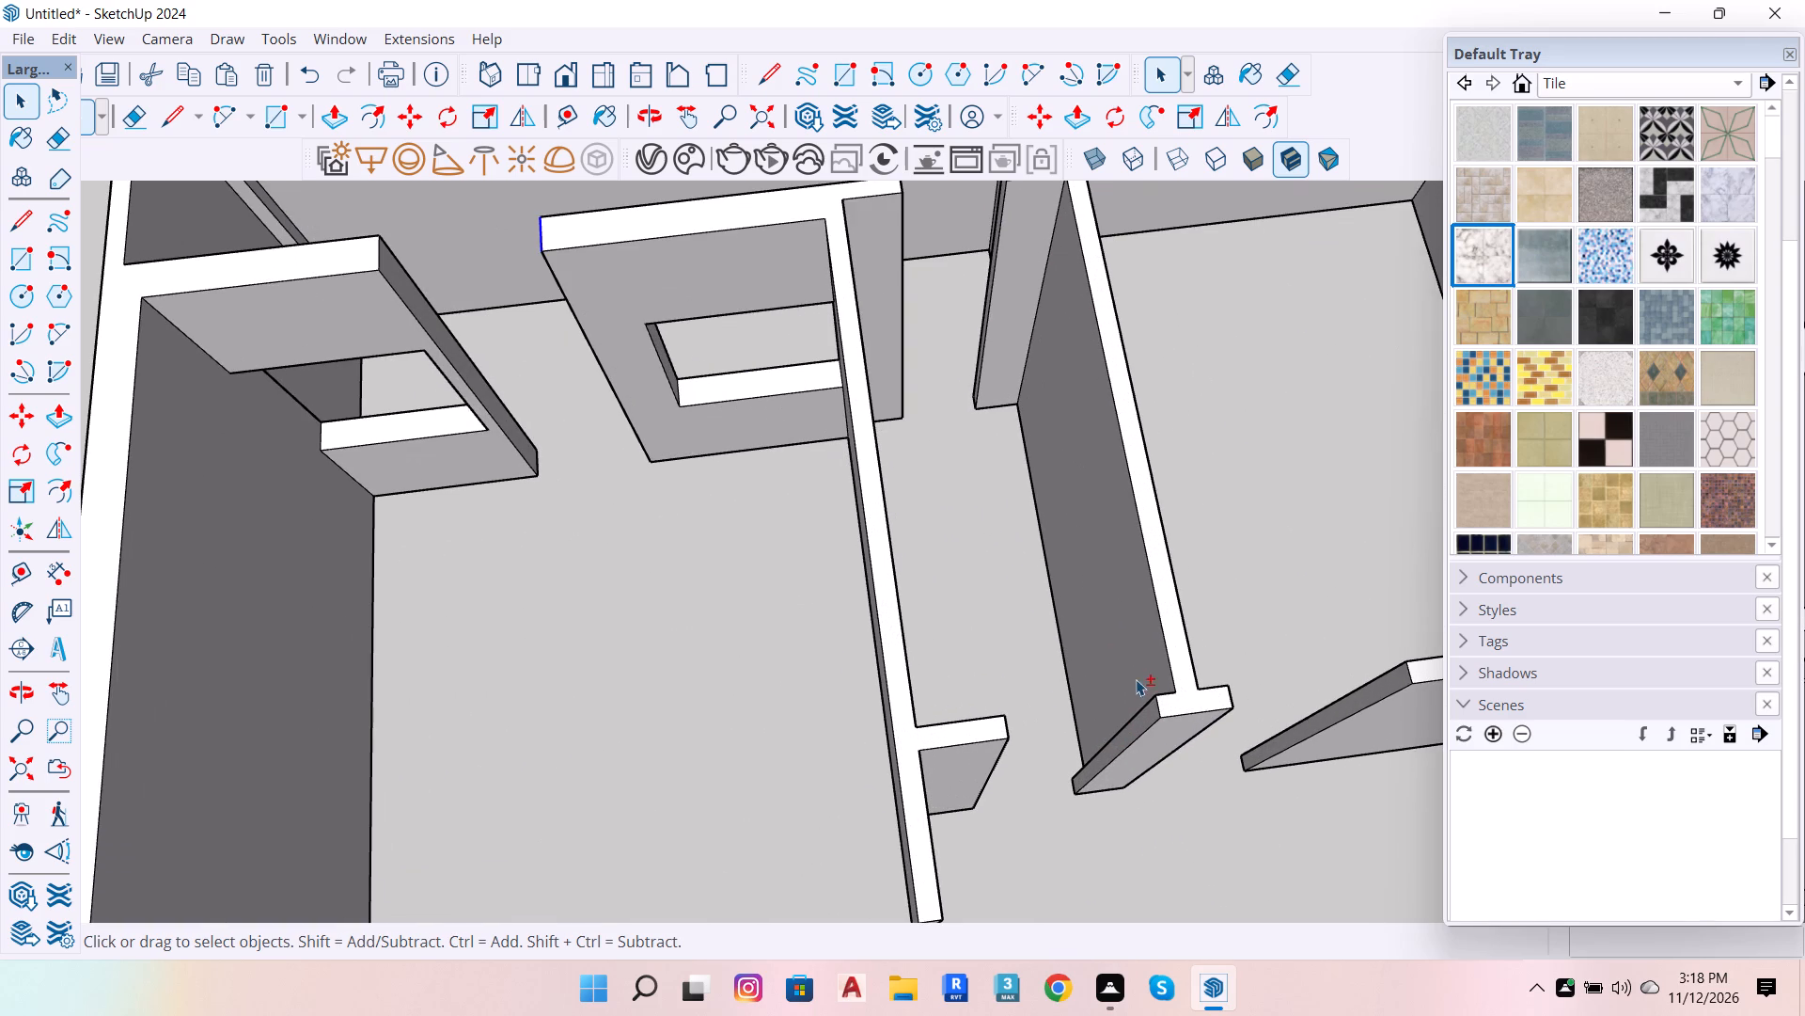
pyautogui.keyDown('shift'); pyautogui.moveTo(1136, 679); pyautogui.dragTo(1181, 739); pyautogui.keyUp('shift')
pyautogui.keyDown('shift'); pyautogui.scroll(-7, 1048, 683); pyautogui.keyUp('shift')
pyautogui.keyDown('shift'); pyautogui.scroll(6, 1235, 648); pyautogui.keyUp('shift')
pyautogui.keyDown('shift'); pyautogui.moveTo(1182, 660); pyautogui.dragTo(1241, 755); pyautogui.keyUp('shift')
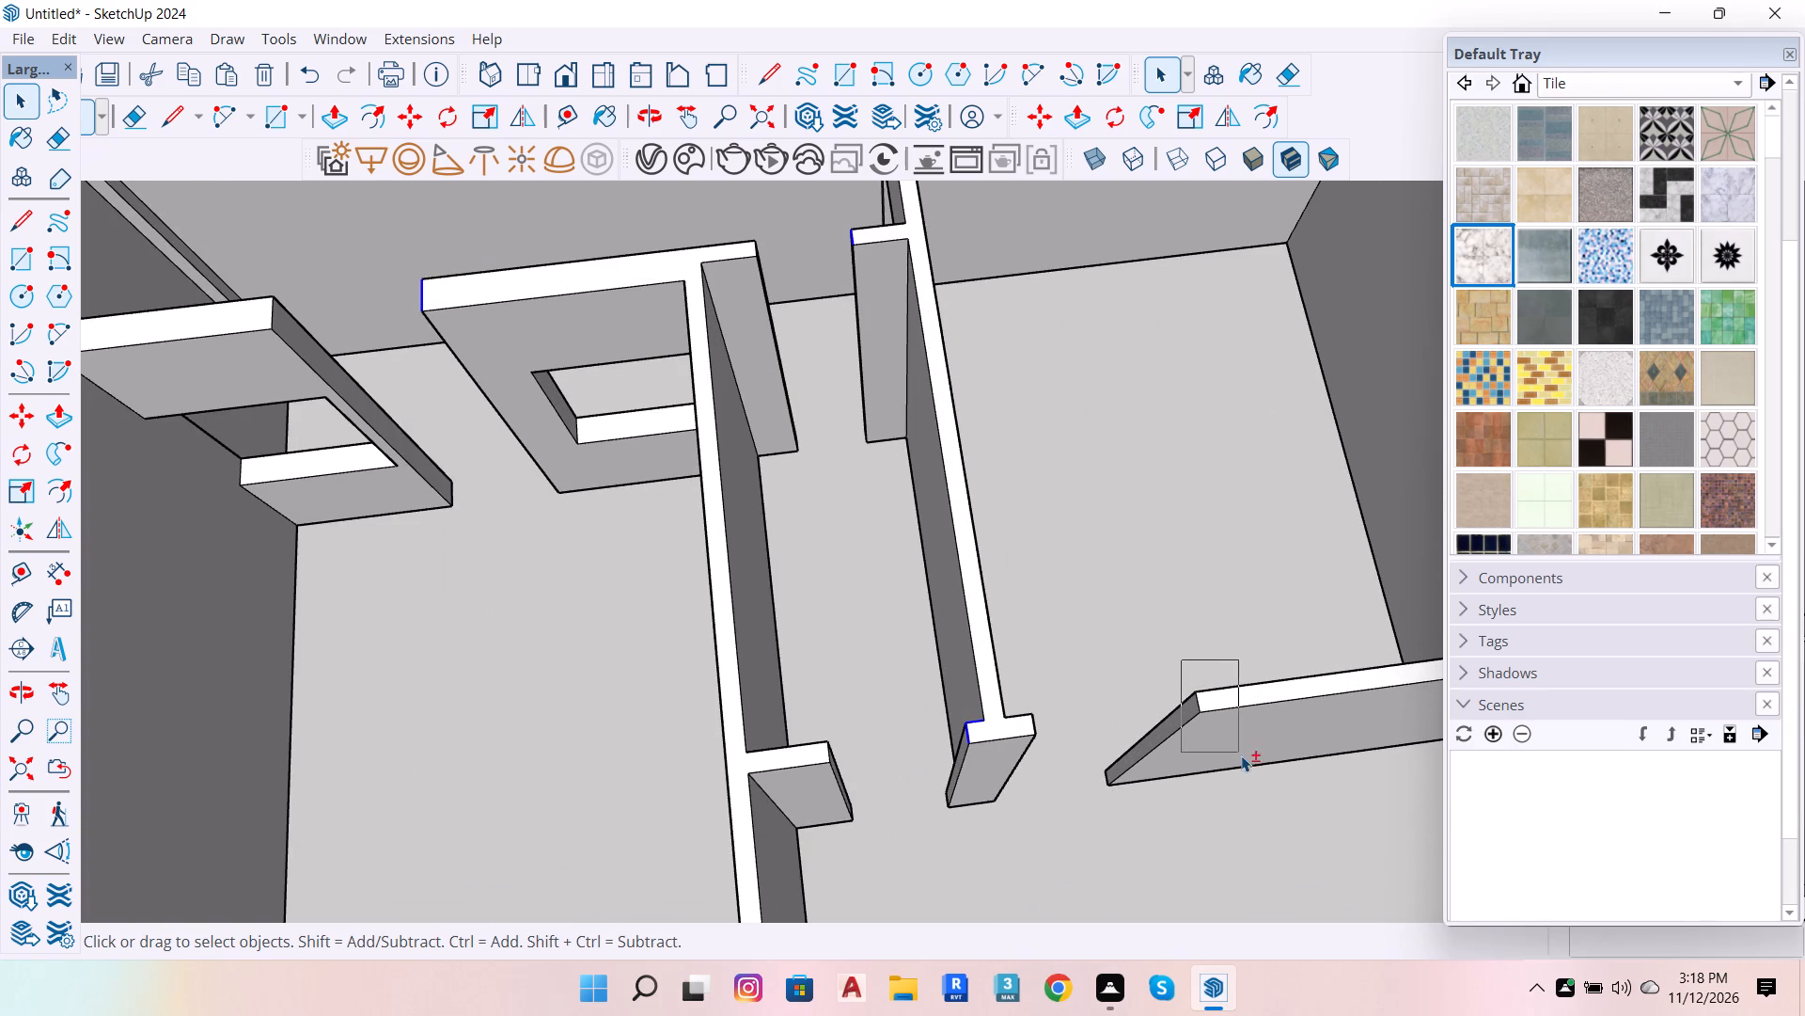
pyautogui.keyDown('shift'); pyautogui.moveTo(1241, 755); pyautogui.dragTo(1242, 756); pyautogui.keyUp('shift')
pyautogui.keyDown('shift'); pyautogui.scroll(-13, 999, 700); pyautogui.keyUp('shift')
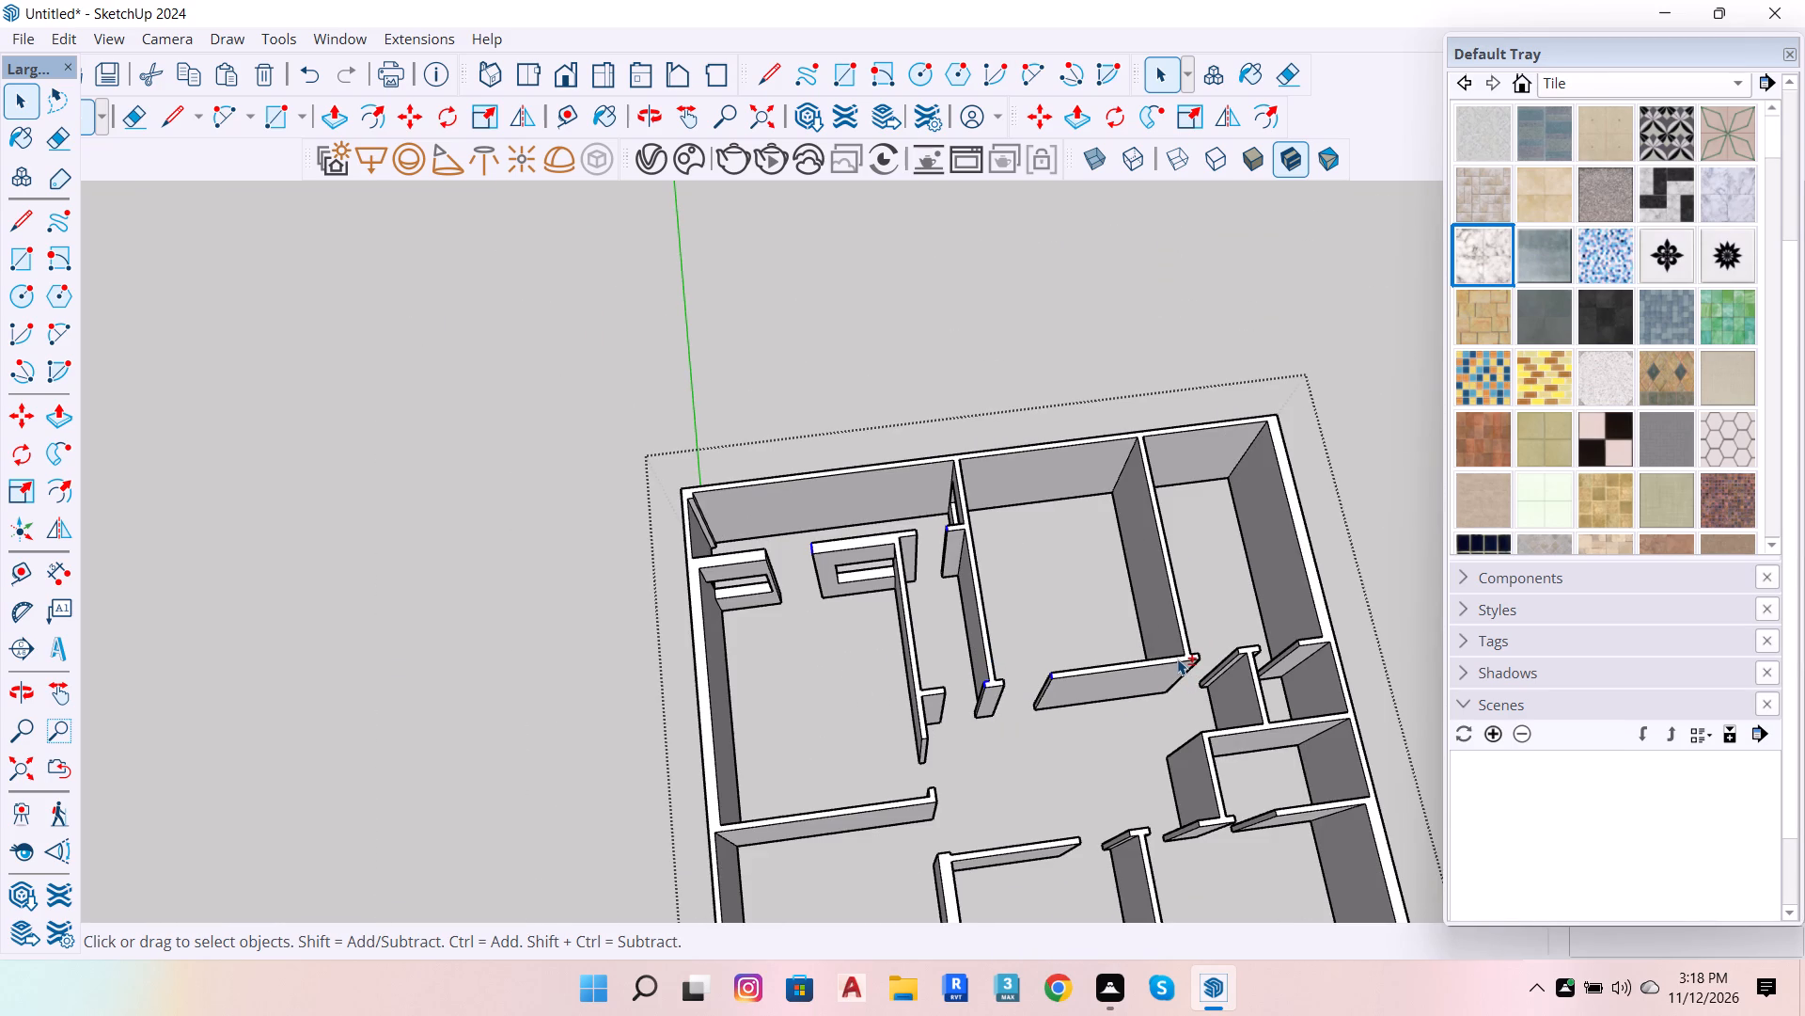
pyautogui.keyDown('shift'); pyautogui.scroll(-4, 1028, 707); pyautogui.keyUp('shift')
pyautogui.keyDown('shift'); pyautogui.scroll(2, 1110, 689); pyautogui.keyUp('shift')
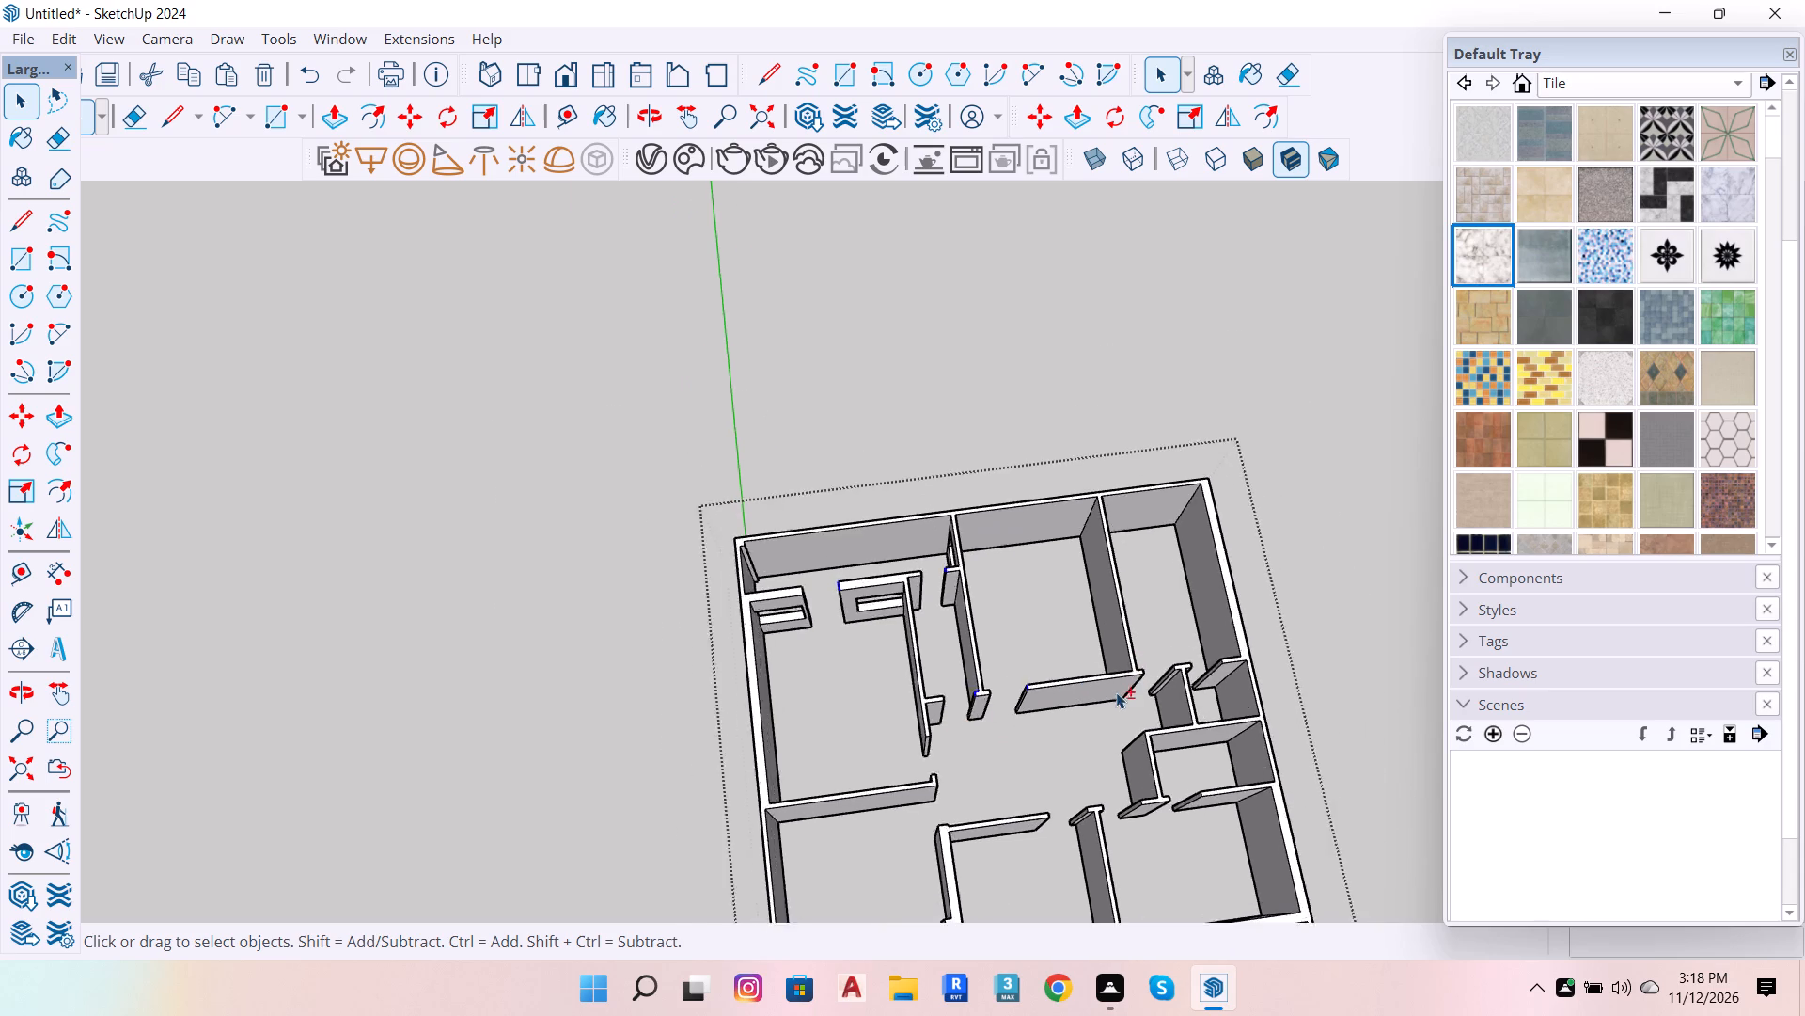
pyautogui.keyDown('shift'); pyautogui.scroll(11, 1116, 692); pyautogui.keyUp('shift')
pyautogui.keyDown('shift'); pyautogui.moveTo(1240, 634); pyautogui.dragTo(1306, 722); pyautogui.keyUp('shift')
pyautogui.keyDown('shift'); pyautogui.scroll(-6, 1072, 749); pyautogui.keyUp('shift')
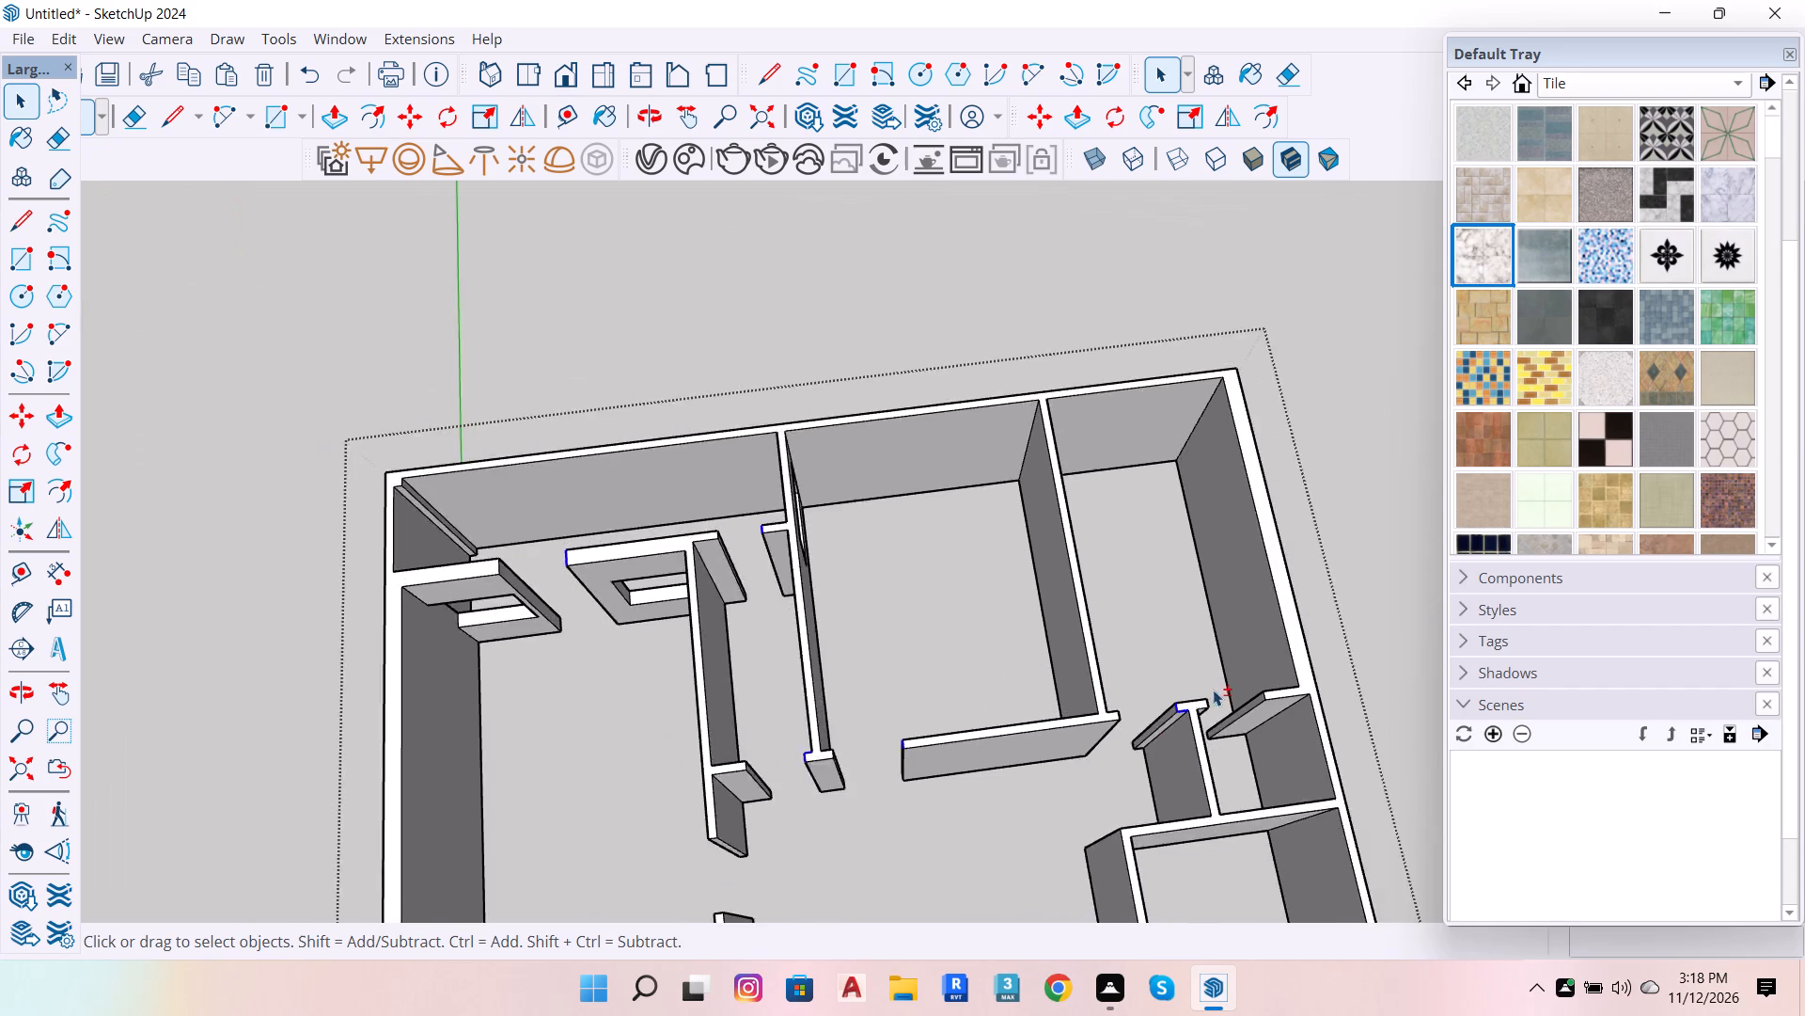
pyautogui.keyDown('shift'); pyautogui.scroll(12, 1213, 690); pyautogui.keyUp('shift')
pyautogui.keyDown('shift'); pyautogui.click(1155, 719); pyautogui.keyUp('shift')
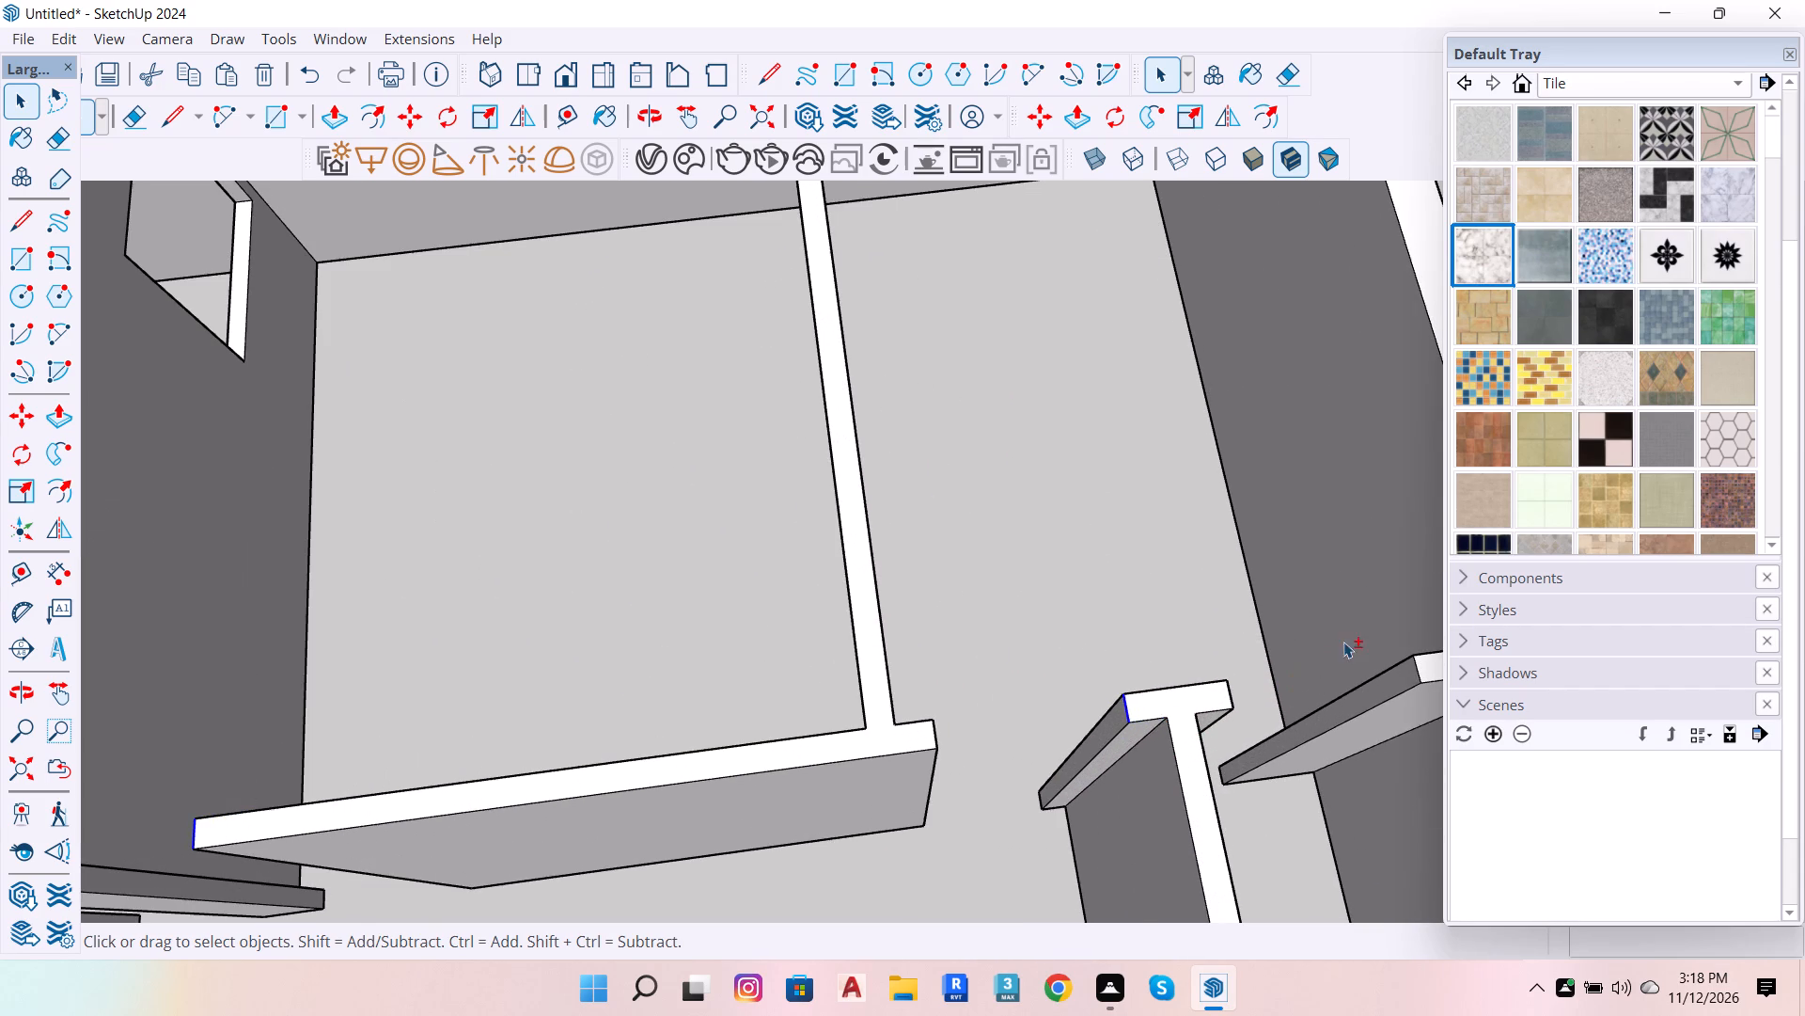
pyautogui.keyDown('shift'); pyautogui.scroll(-10, 1308, 663); pyautogui.keyUp('shift')
pyautogui.keyDown('shift'); pyautogui.scroll(4, 1338, 665); pyautogui.keyUp('shift')
pyautogui.keyDown('shift'); pyautogui.moveTo(1324, 667); pyautogui.dragTo(1336, 725); pyautogui.keyUp('shift')
pyautogui.keyDown('shift'); pyautogui.scroll(5, 1309, 691); pyautogui.keyUp('shift')
pyautogui.keyDown('shift'); pyautogui.moveTo(1318, 673); pyautogui.dragTo(1351, 714); pyautogui.keyUp('shift')
pyautogui.keyDown('shift'); pyautogui.scroll(-7, 1287, 707); pyautogui.keyUp('shift')
pyautogui.keyDown('shift'); pyautogui.scroll(5, 1119, 742); pyautogui.keyUp('shift')
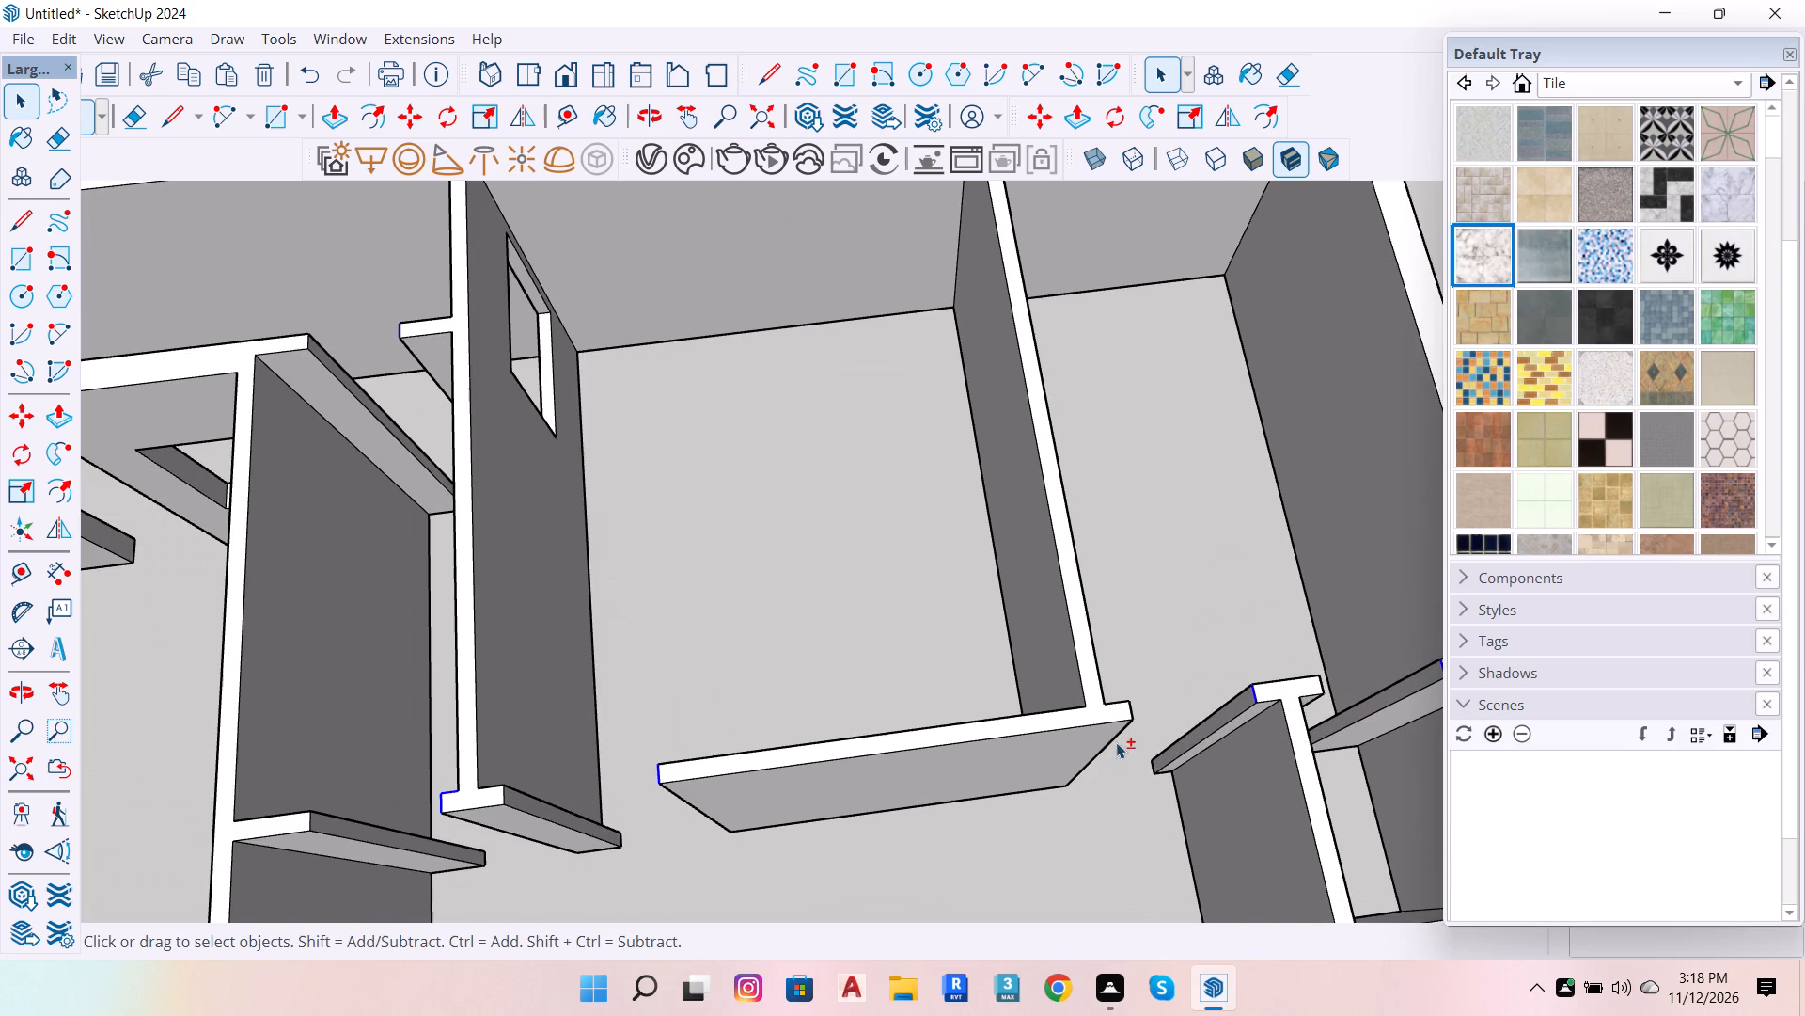
pyautogui.keyDown('shift'); pyautogui.scroll(-1, 1079, 741); pyautogui.keyUp('shift')
pyautogui.keyDown('shift'); pyautogui.scroll(-7, 1147, 695); pyautogui.keyUp('shift')
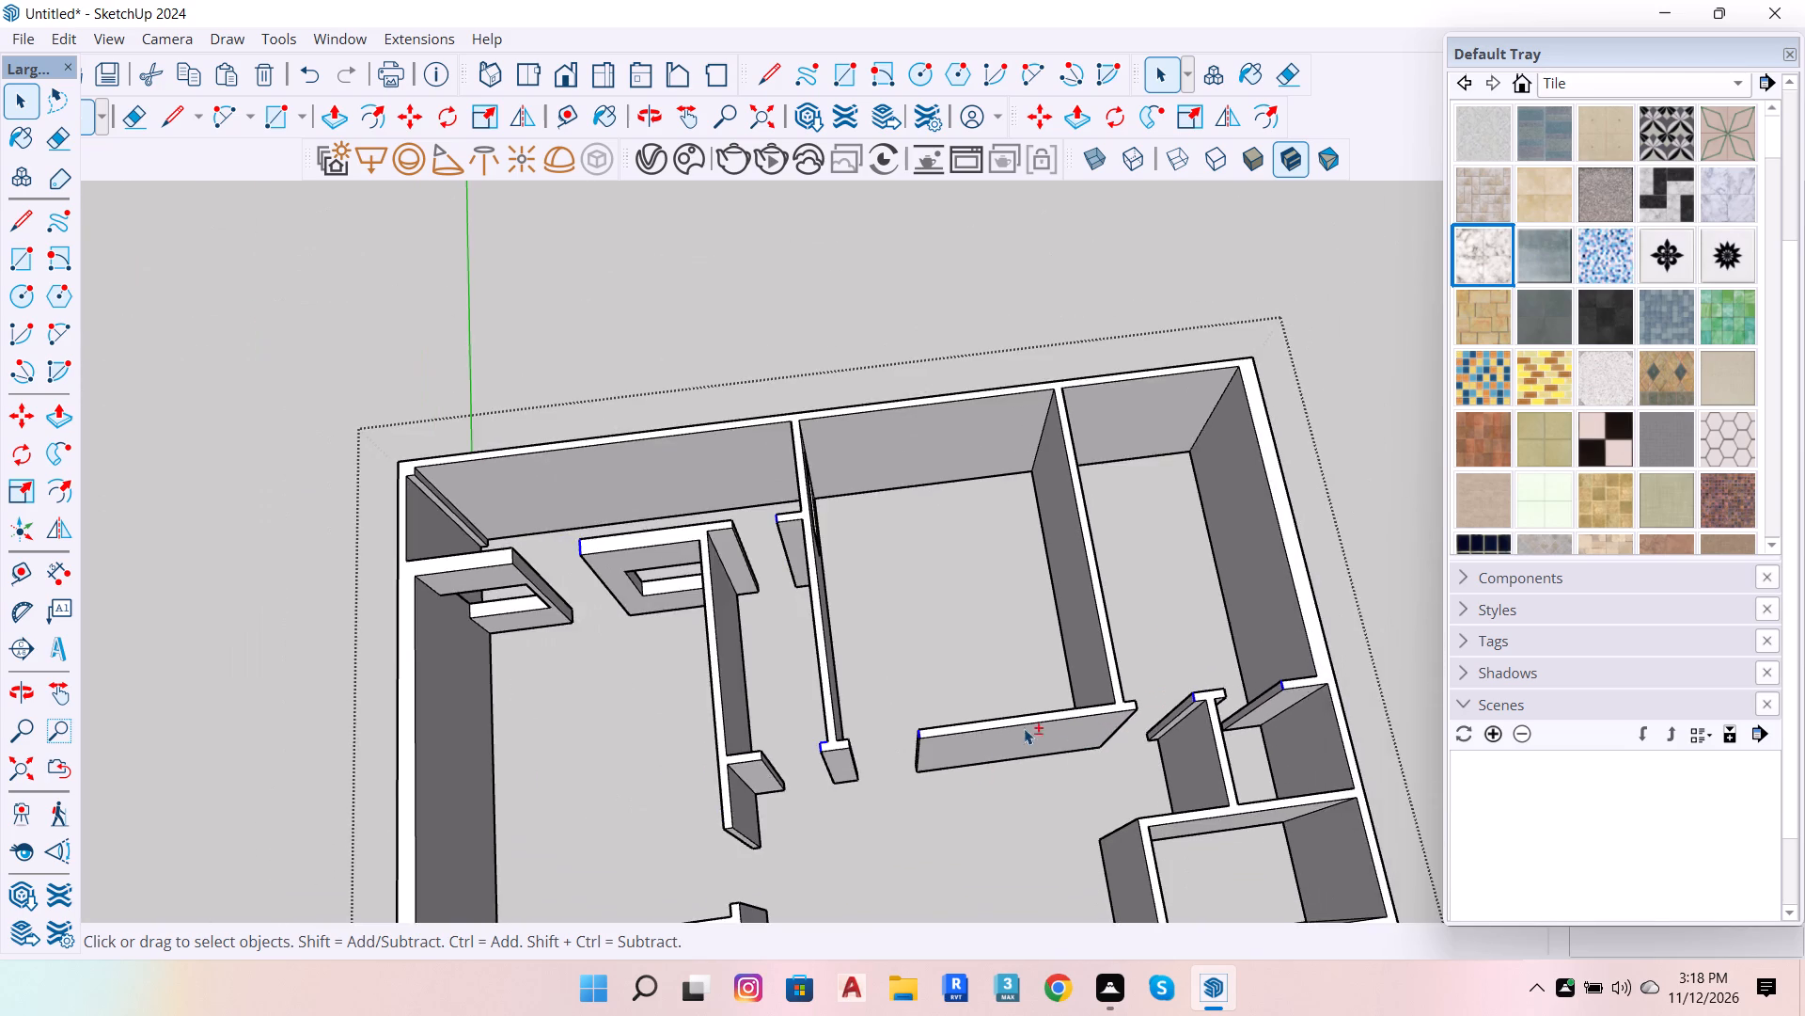
pyautogui.keyDown('shift'); pyautogui.scroll(-13, 1138, 632); pyautogui.keyUp('shift')
pyautogui.keyDown('shift'); pyautogui.scroll(18, 1198, 760); pyautogui.keyUp('shift')
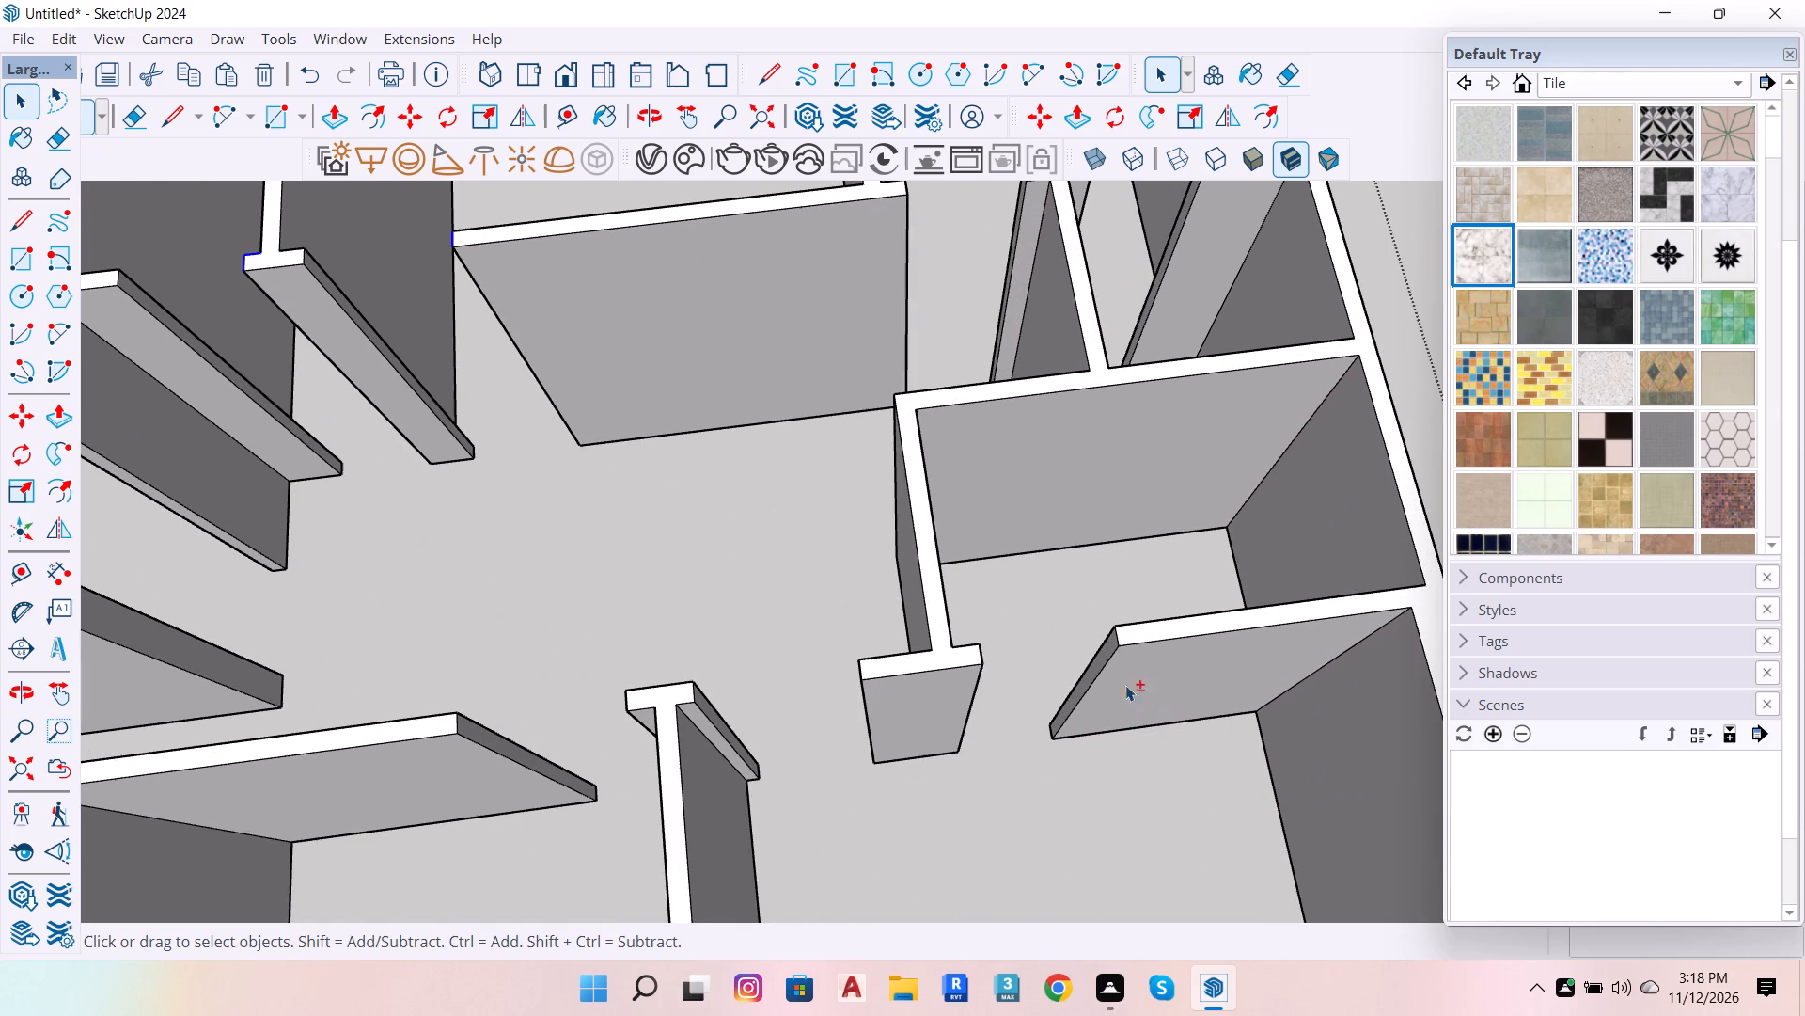
pyautogui.keyDown('shift'); pyautogui.moveTo(1095, 604); pyautogui.dragTo(1133, 671); pyautogui.keyUp('shift')
pyautogui.keyDown('shift'); pyautogui.moveTo(845, 635); pyautogui.dragTo(874, 732); pyautogui.keyUp('shift')
pyautogui.keyDown('shift'); pyautogui.scroll(-12, 936, 645); pyautogui.keyUp('shift')
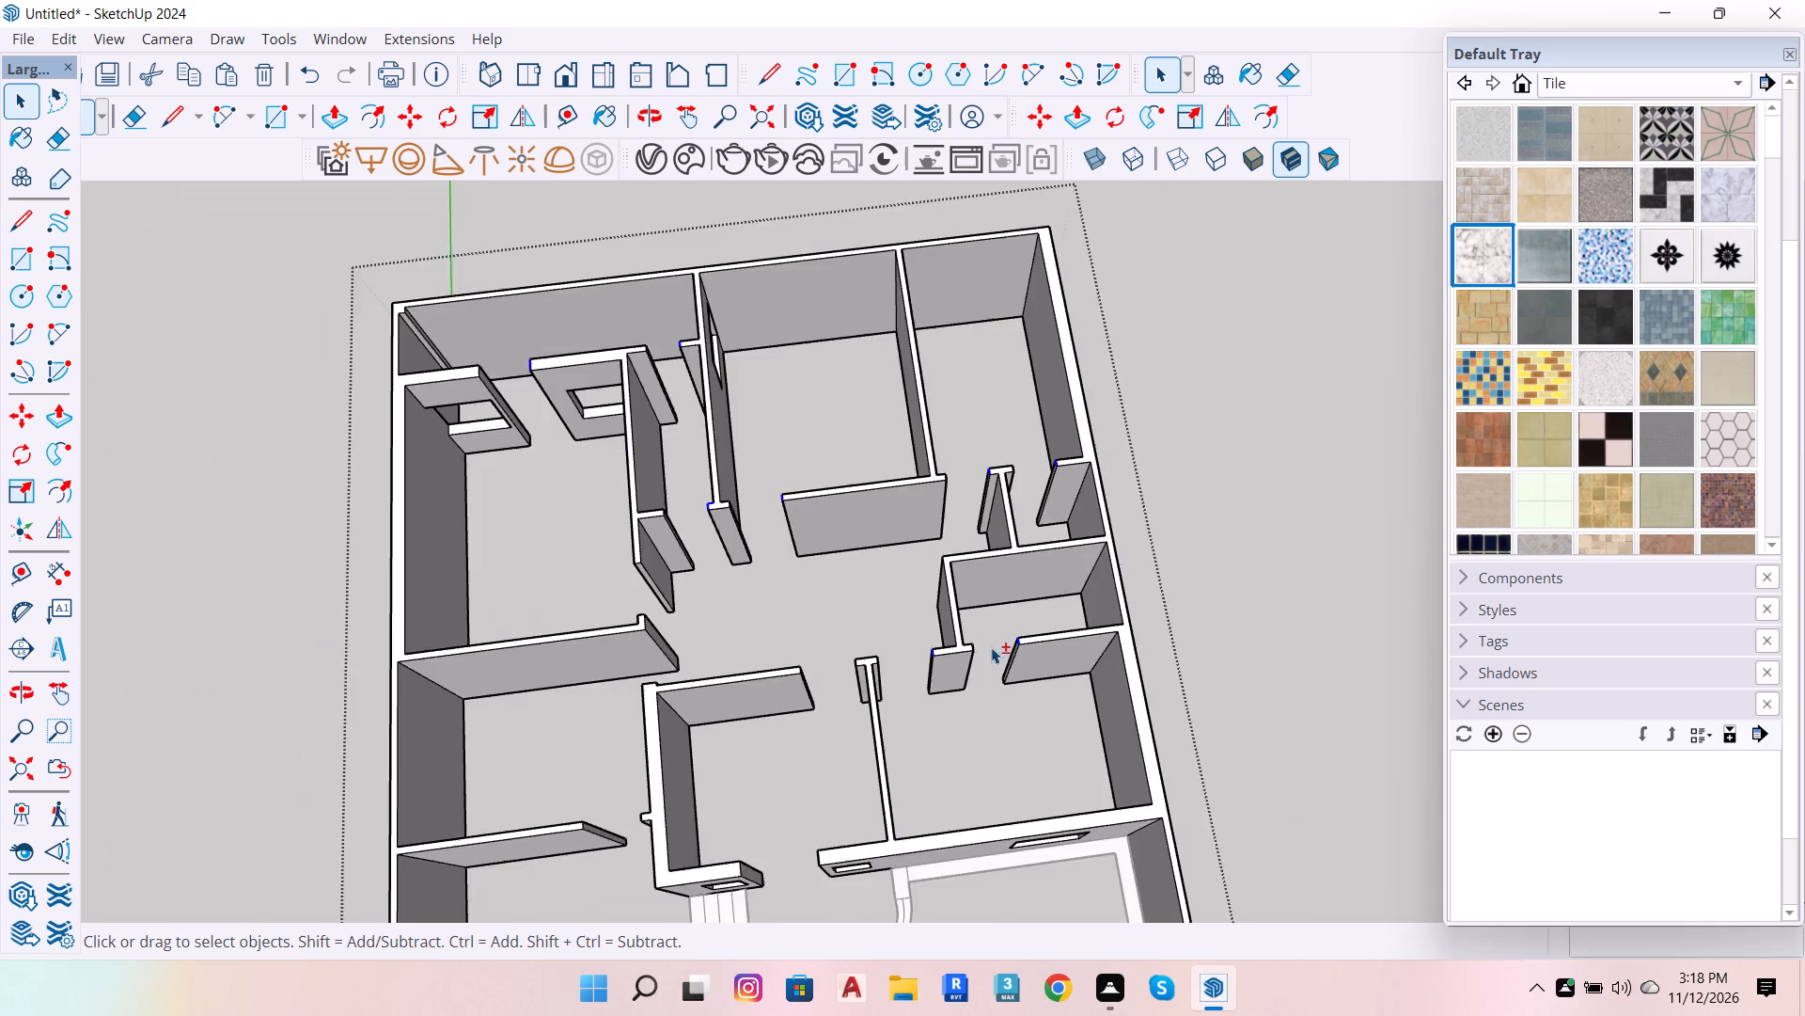
pyautogui.keyDown('shift'); pyautogui.scroll(13, 812, 655); pyautogui.keyUp('shift')
pyautogui.keyDown('shift'); pyautogui.moveTo(966, 642); pyautogui.dragTo(1059, 716); pyautogui.keyUp('shift')
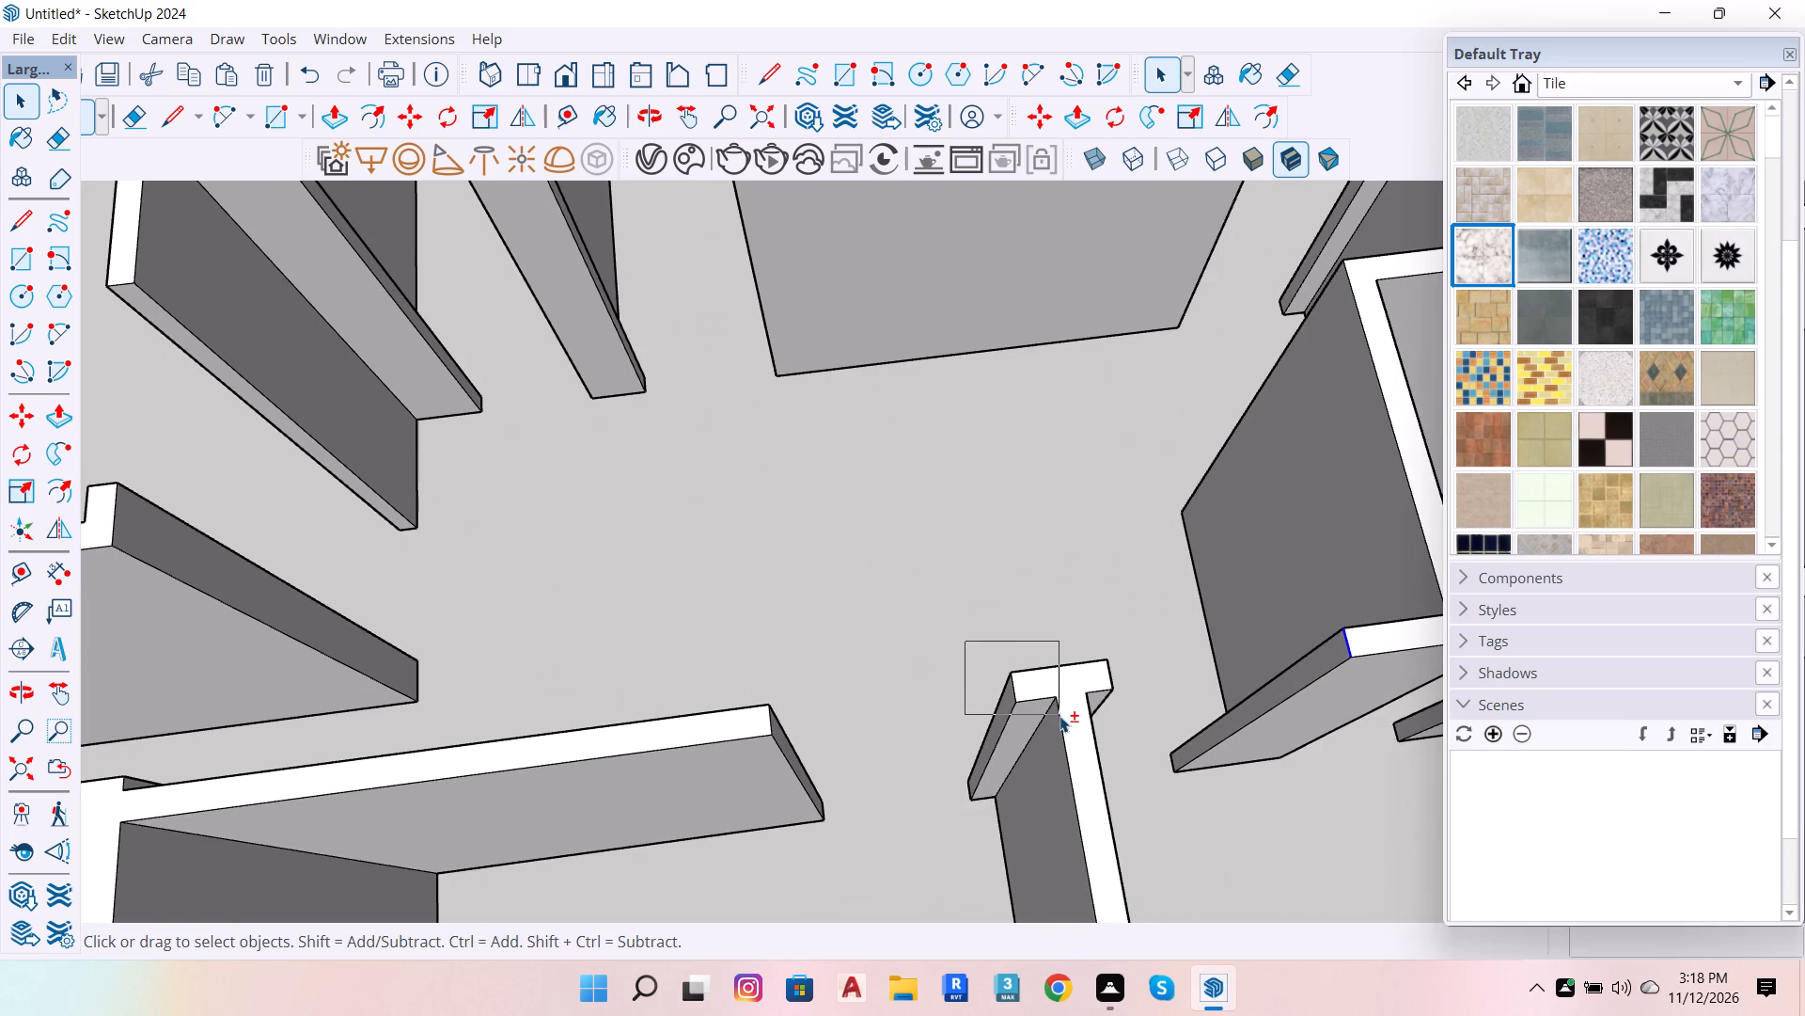
pyautogui.keyDown('shift'); pyautogui.moveTo(1059, 716); pyautogui.dragTo(1026, 712); pyautogui.keyUp('shift')
pyautogui.keyDown('shift'); pyautogui.scroll(-15, 1068, 581); pyautogui.keyUp('shift')
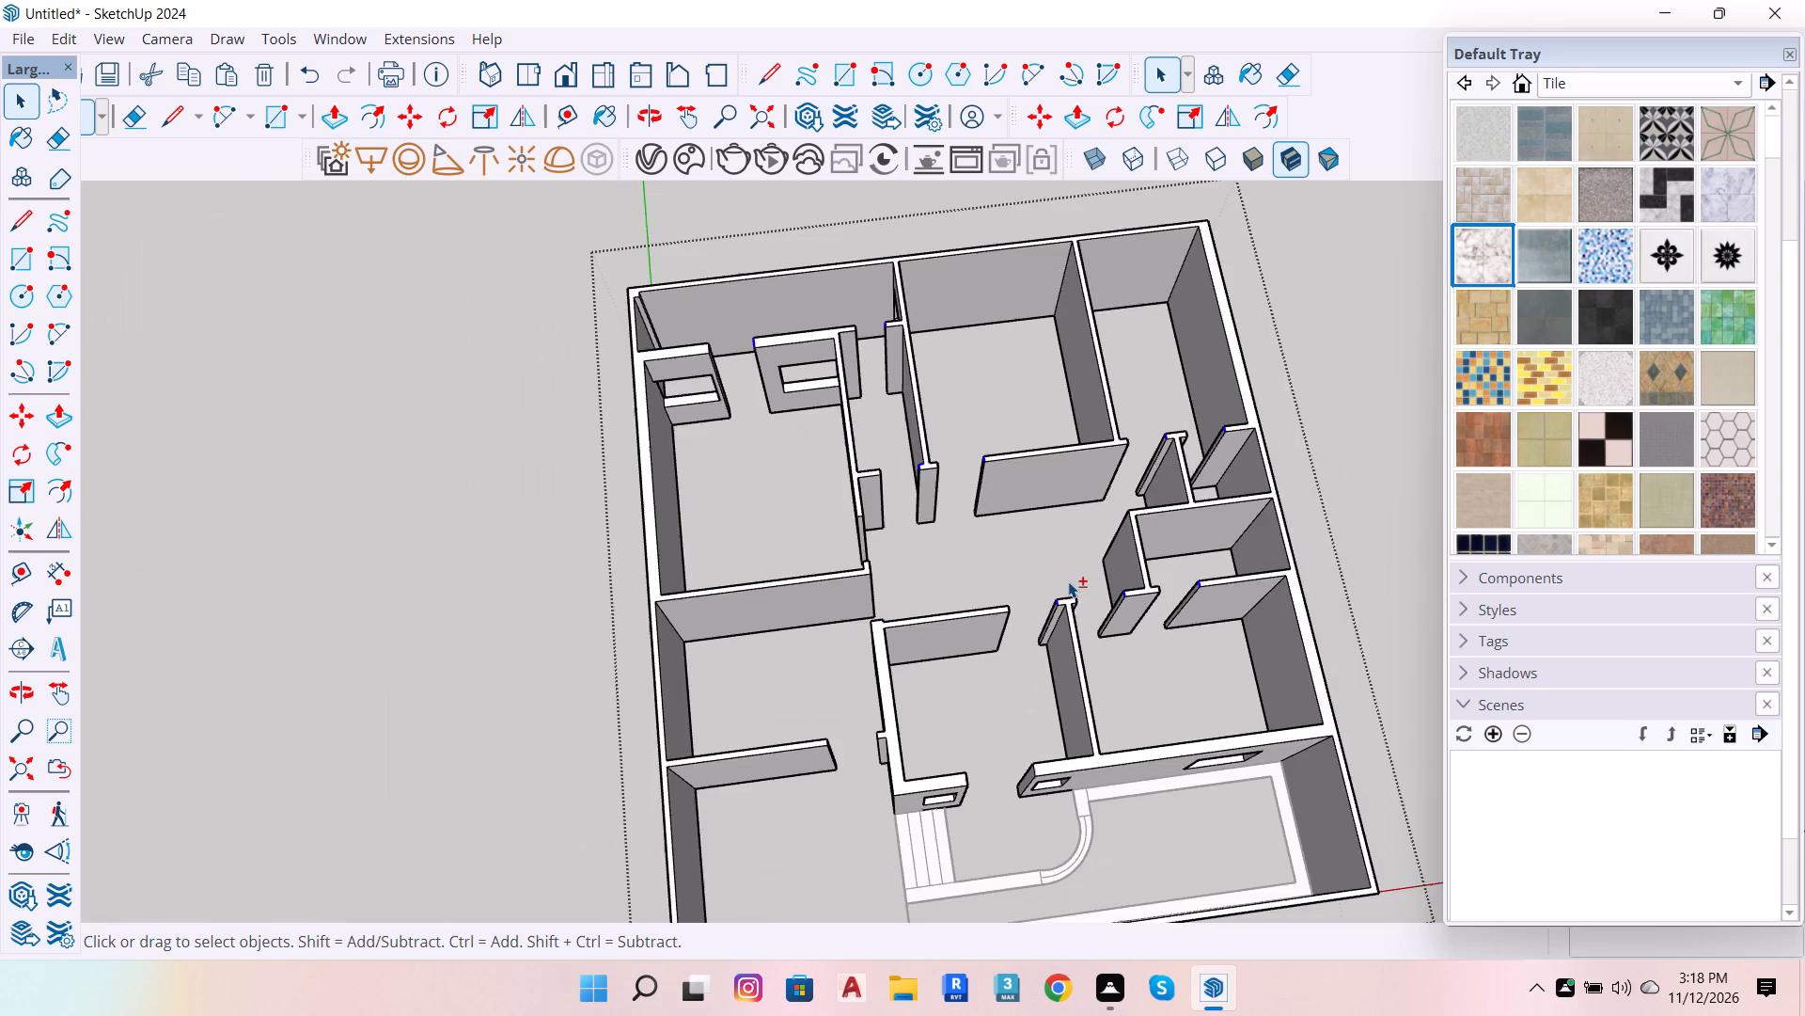
pyautogui.keyDown('shift'); pyautogui.scroll(6, 1084, 888); pyautogui.keyUp('shift')
pyautogui.keyDown('shift'); pyautogui.scroll(6, 946, 690); pyautogui.keyUp('shift')
pyautogui.keyDown('shift'); pyautogui.moveTo(1024, 597); pyautogui.dragTo(1077, 695); pyautogui.keyUp('shift')
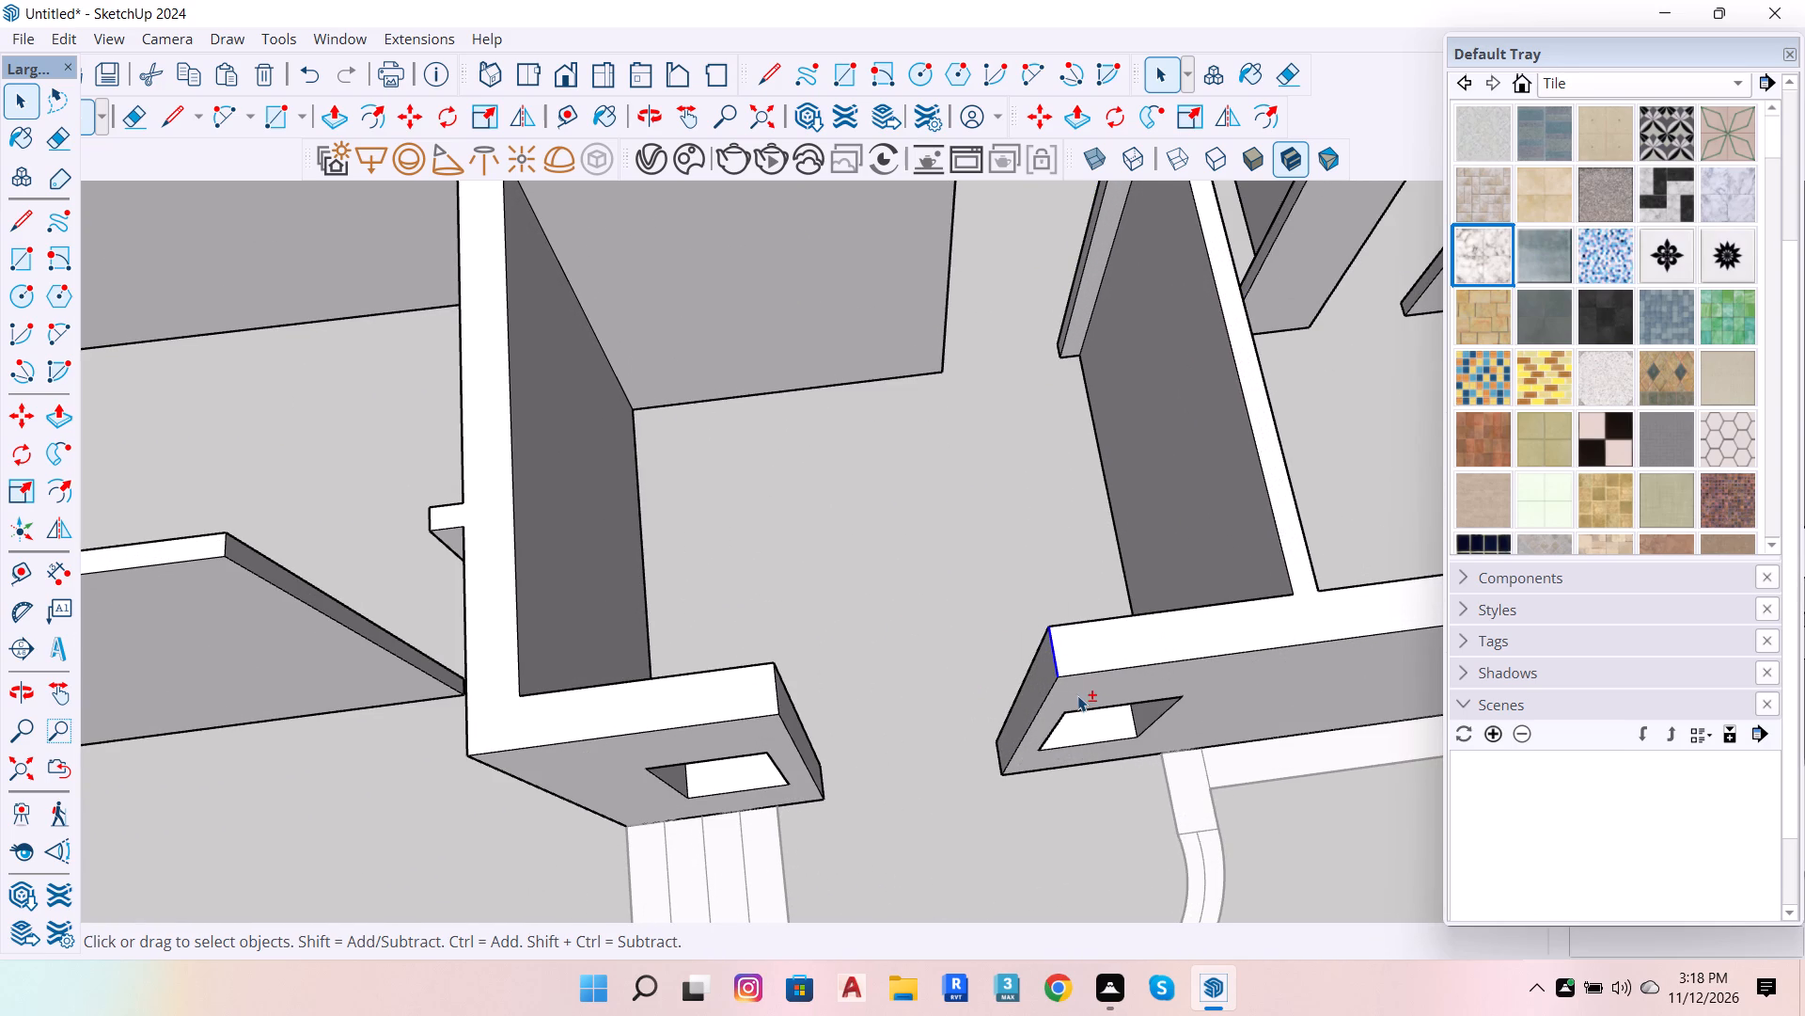
pyautogui.keyDown('shift'); pyautogui.scroll(3, 1075, 697); pyautogui.keyUp('shift')
pyautogui.scroll(-7, 1175, 671)
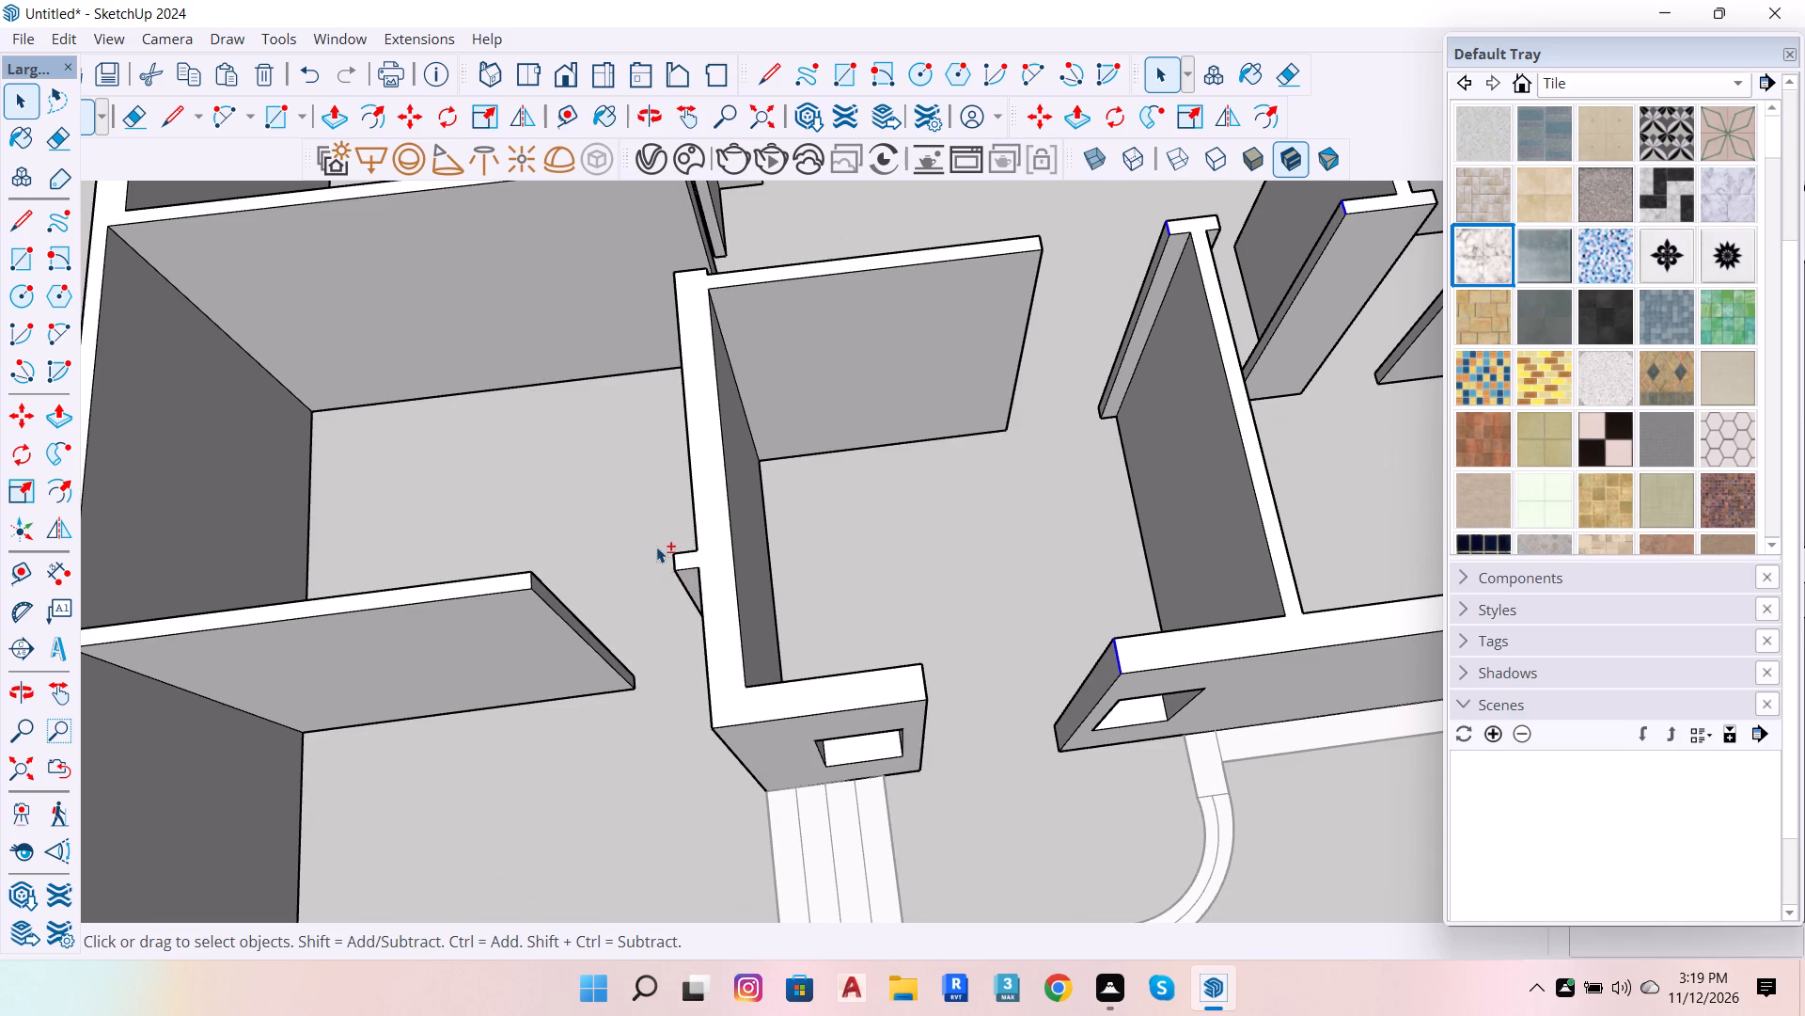
pyautogui.keyDown('shift'); pyautogui.scroll(2, 656, 547); pyautogui.keyUp('shift')
pyautogui.keyDown('shift'); pyautogui.moveTo(459, 567); pyautogui.dragTo(541, 665); pyautogui.keyUp('shift')
pyautogui.keyDown('shift'); pyautogui.scroll(-6, 781, 646); pyautogui.keyUp('shift')
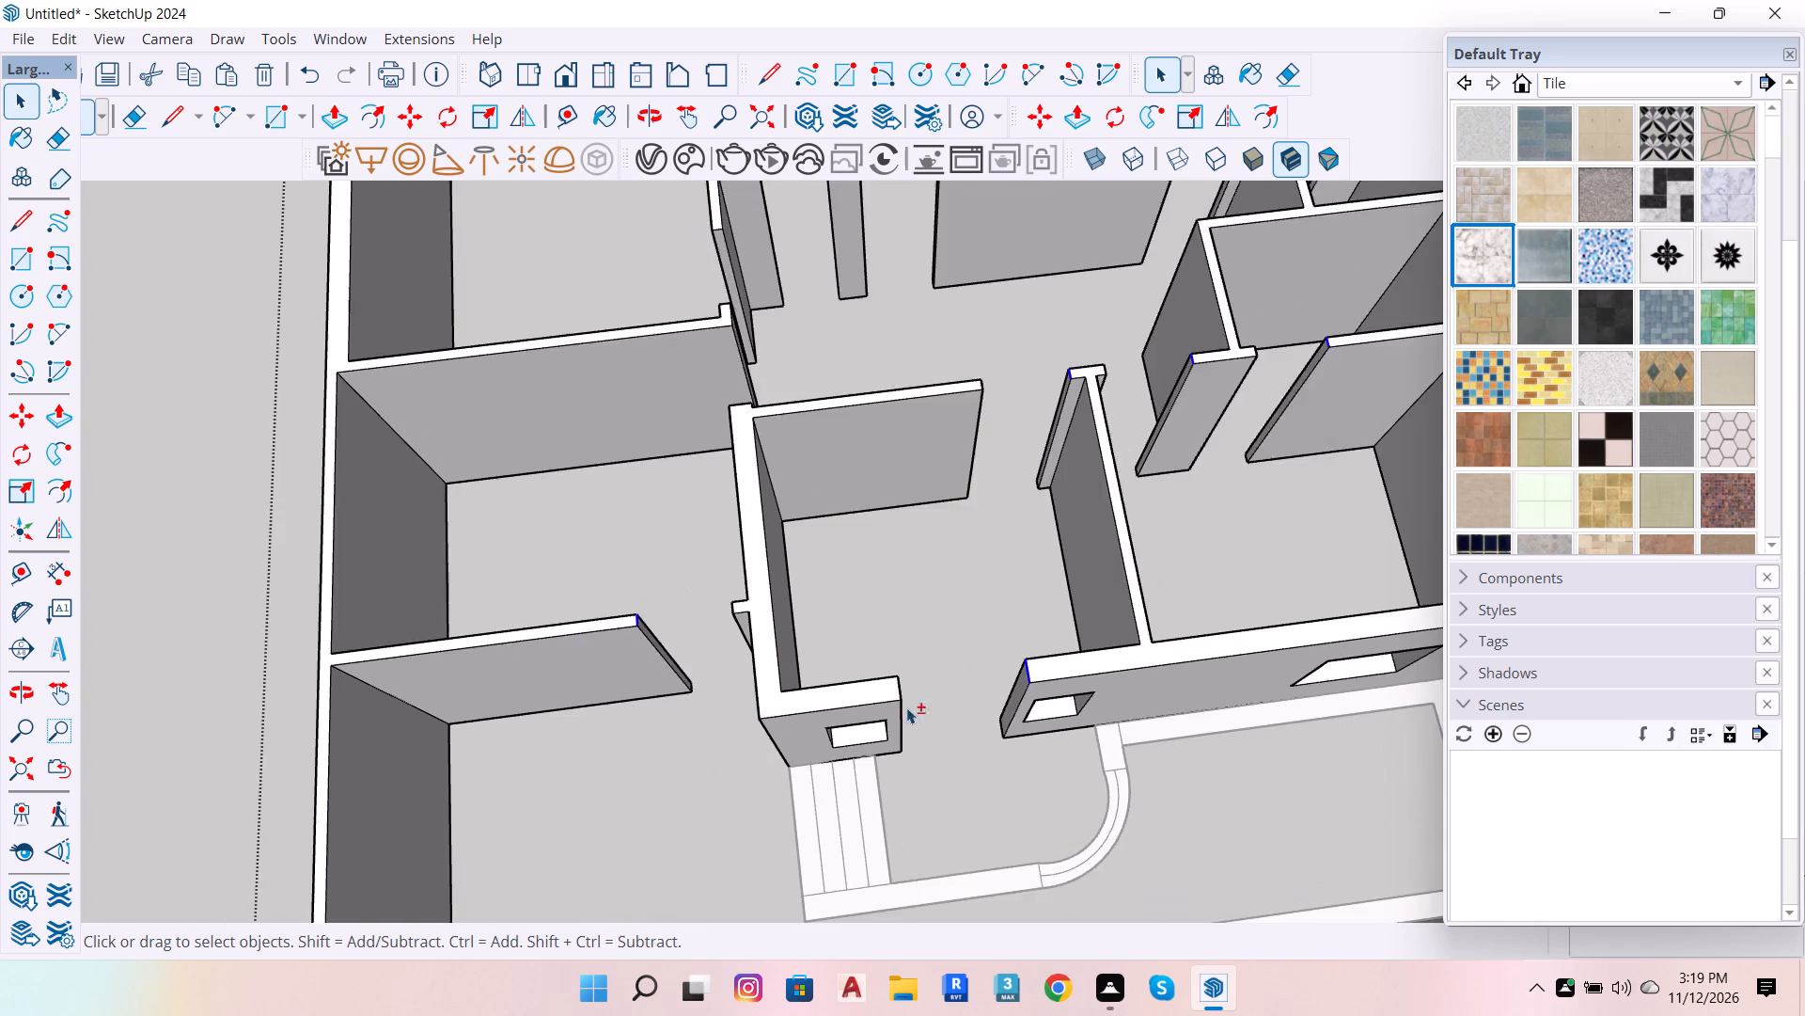
pyautogui.keyDown('shift'); pyautogui.scroll(4, 938, 705); pyautogui.keyUp('shift')
pyautogui.scroll(5, 1067, 647)
pyautogui.press('m')
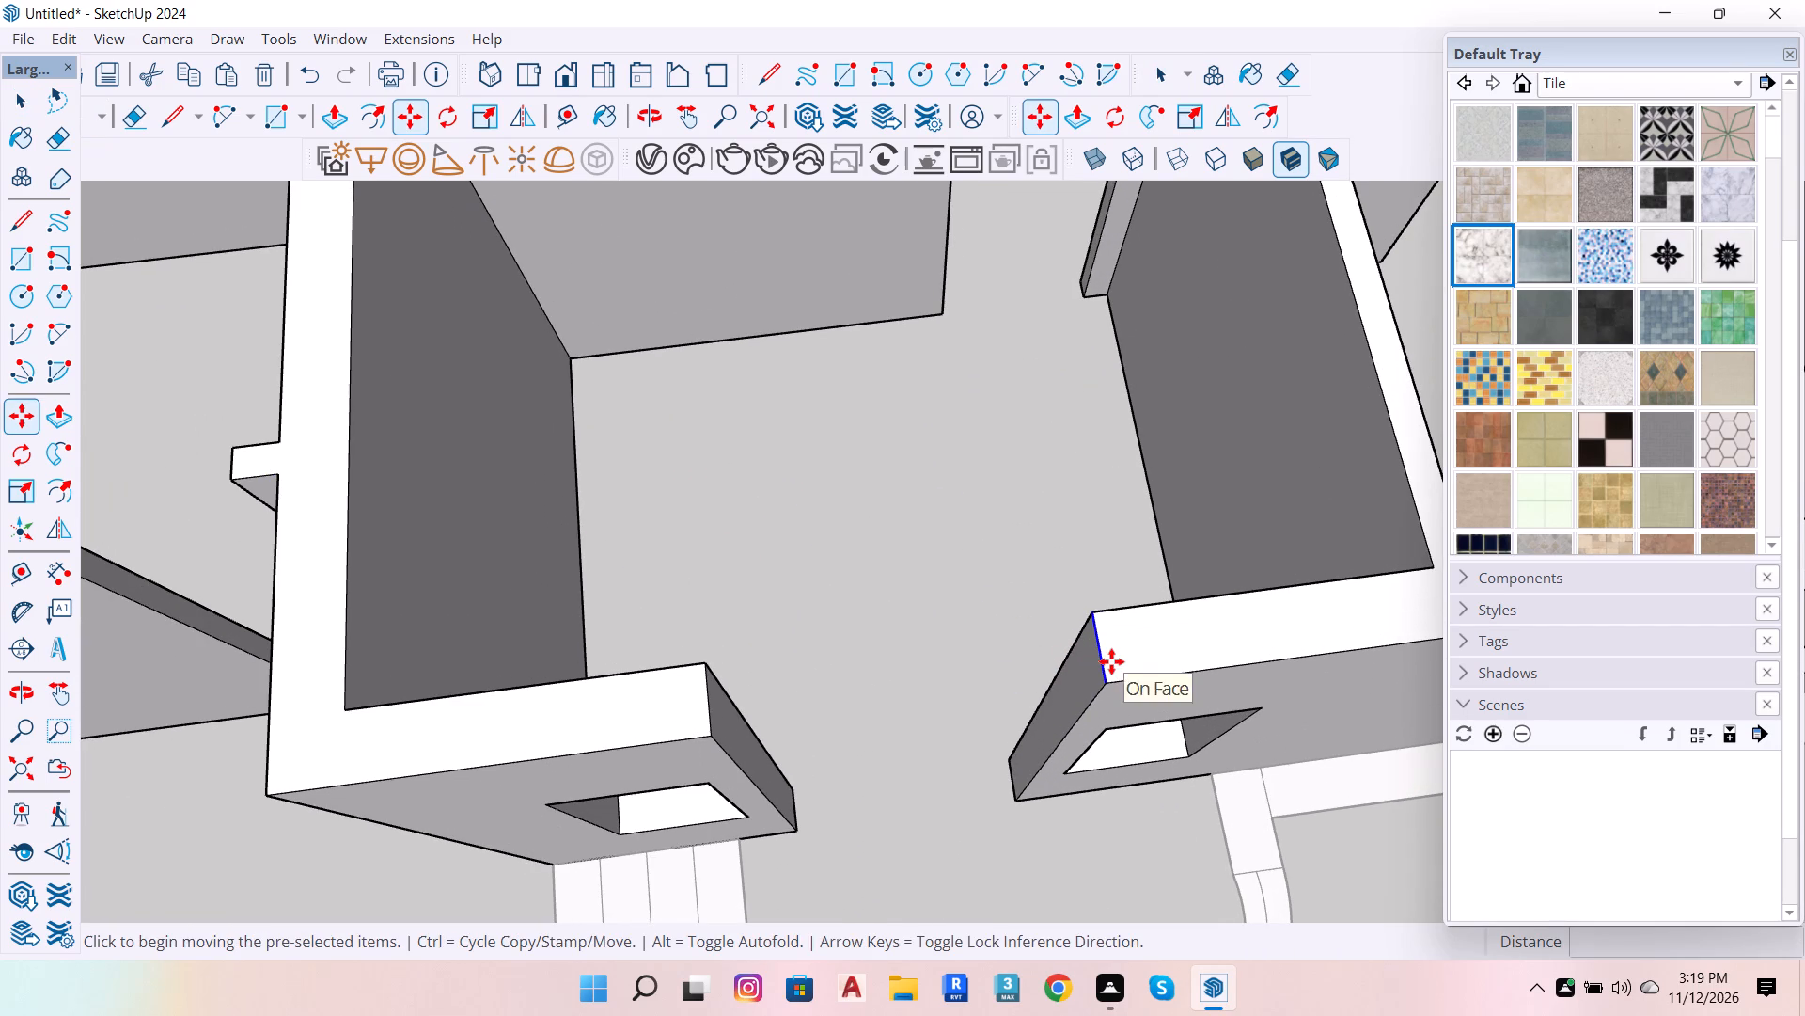
pyautogui.click(1103, 671)
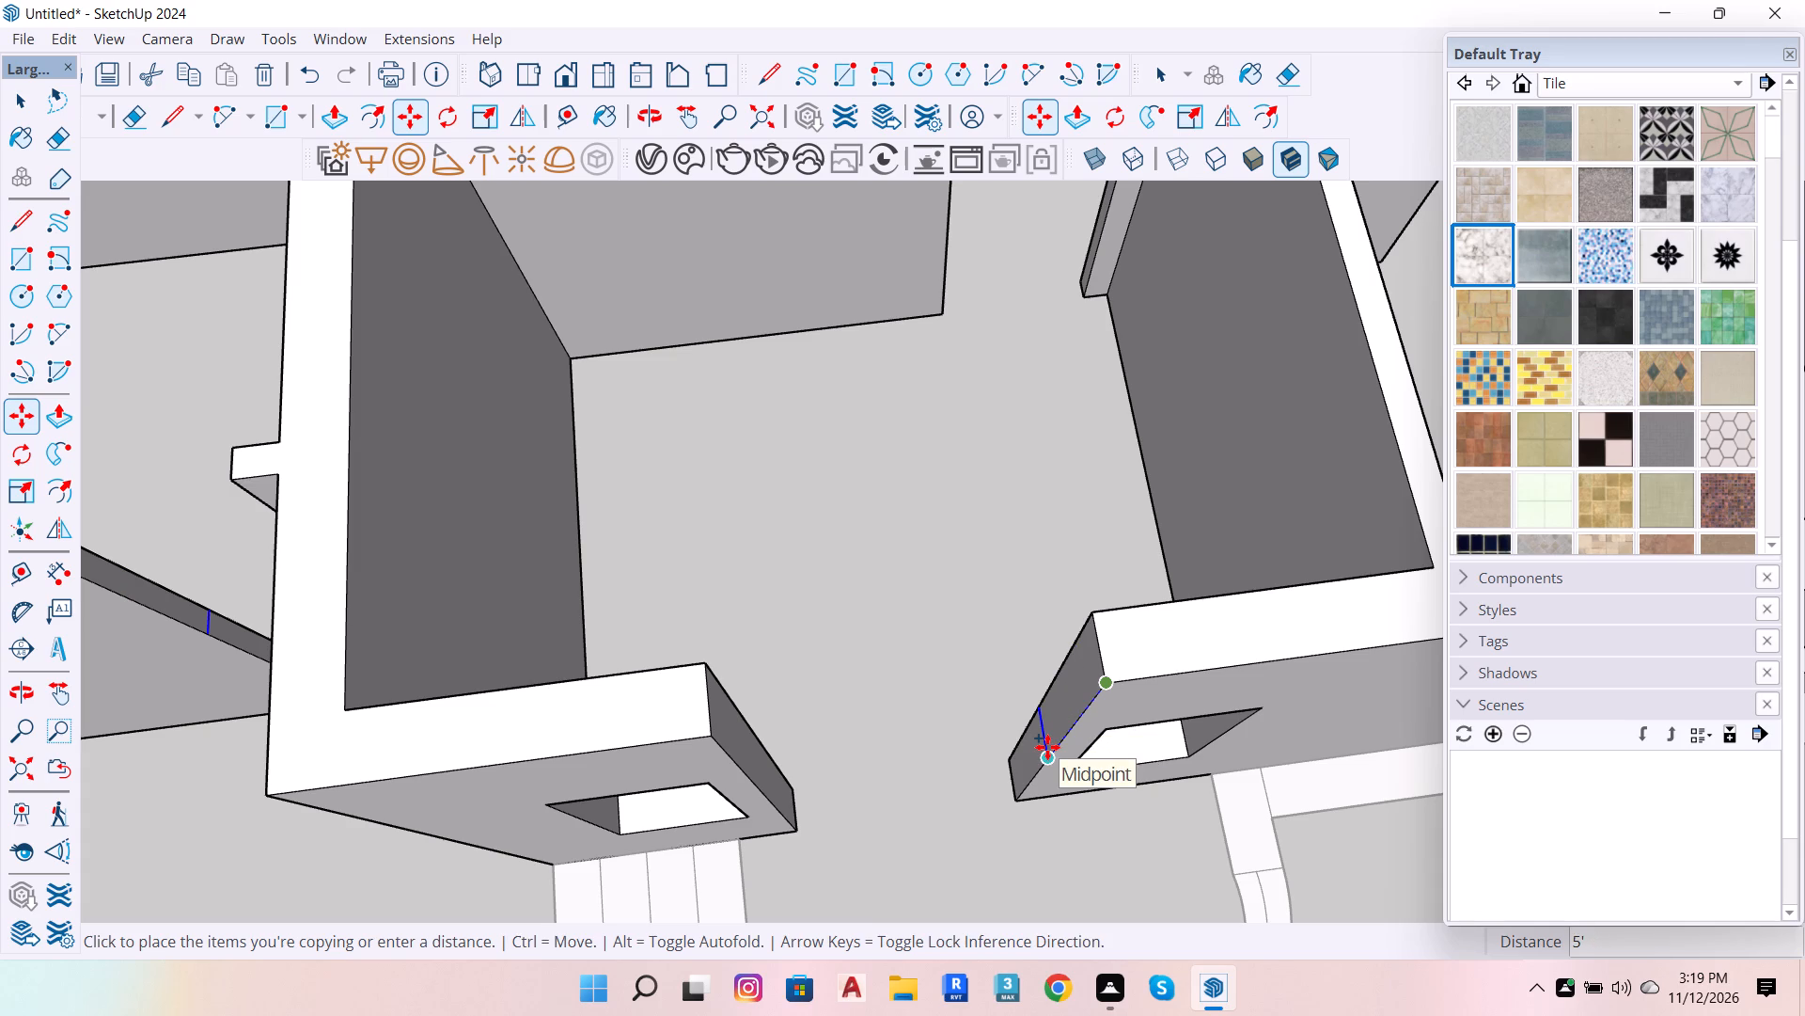
pyautogui.write("3'")
pyautogui.press('2')
pyautogui.press('BackSpace')
pyautogui.press('4')
pyautogui.press('Return')
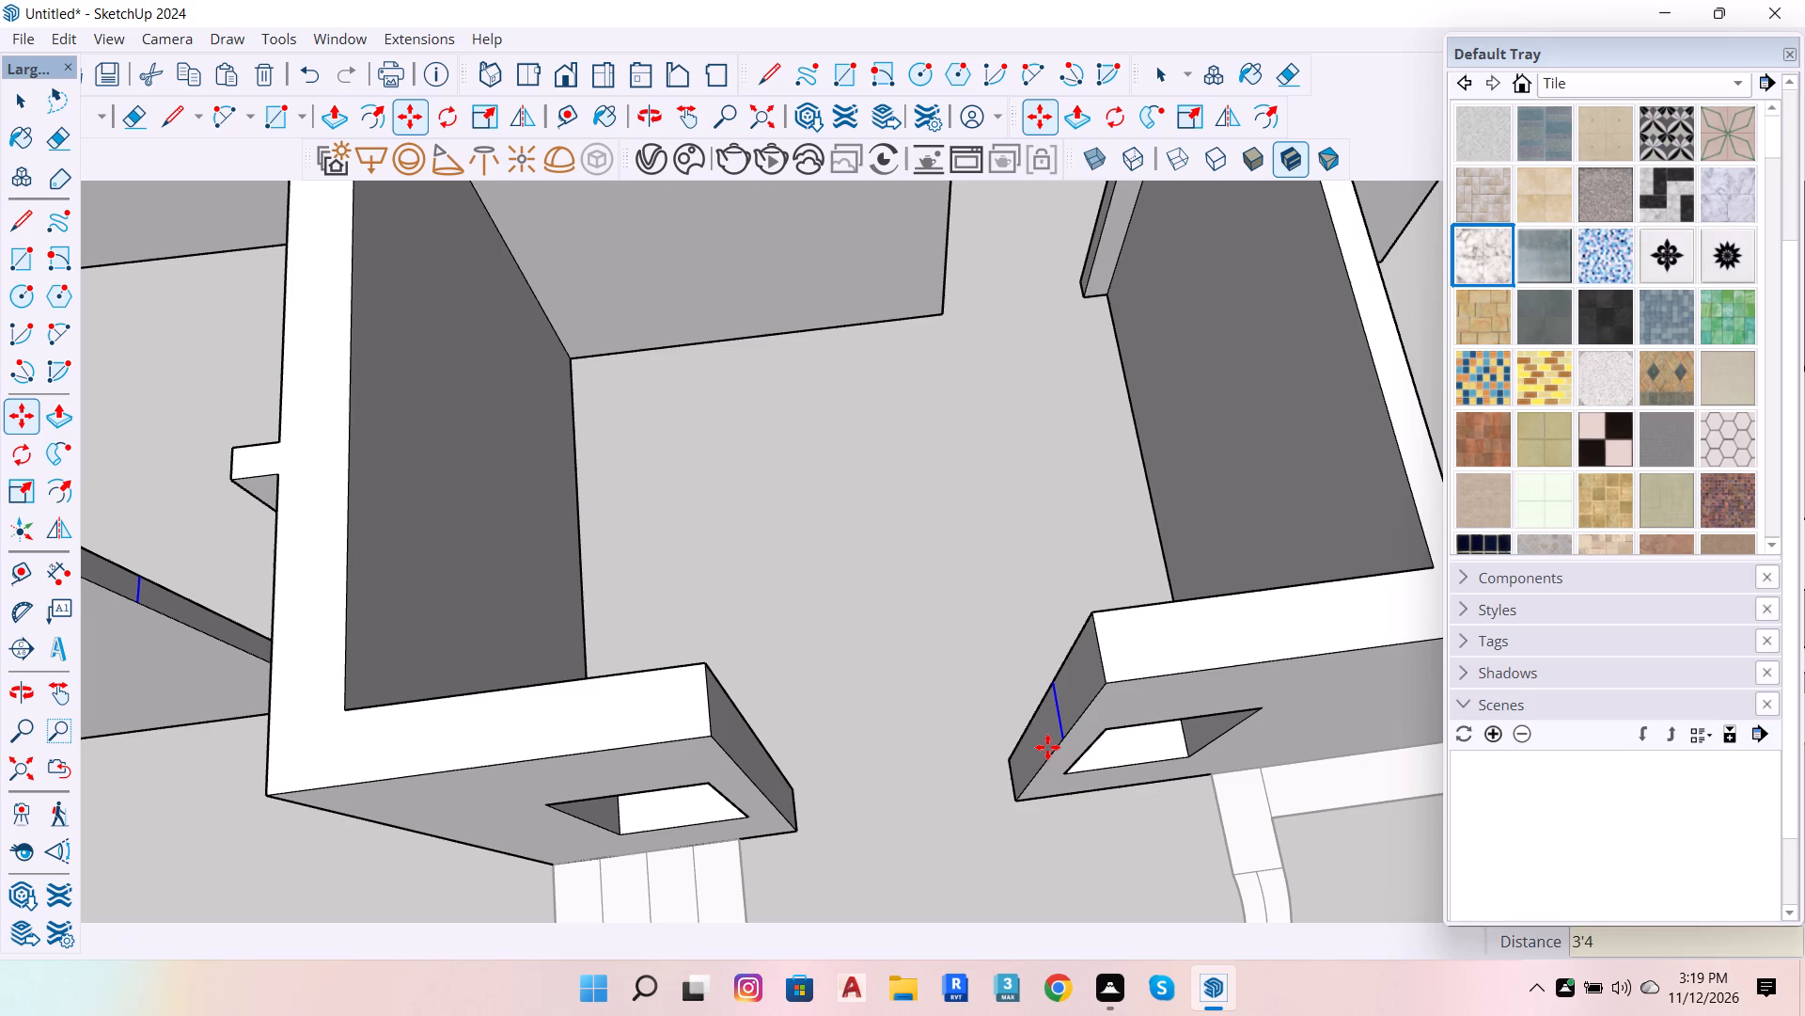
pyautogui.press('space')
# Push/Pull the upper wall-end section 4' across the front entrance between the two small windows to form the door header.
pyautogui.scroll(-2, 1003, 704)
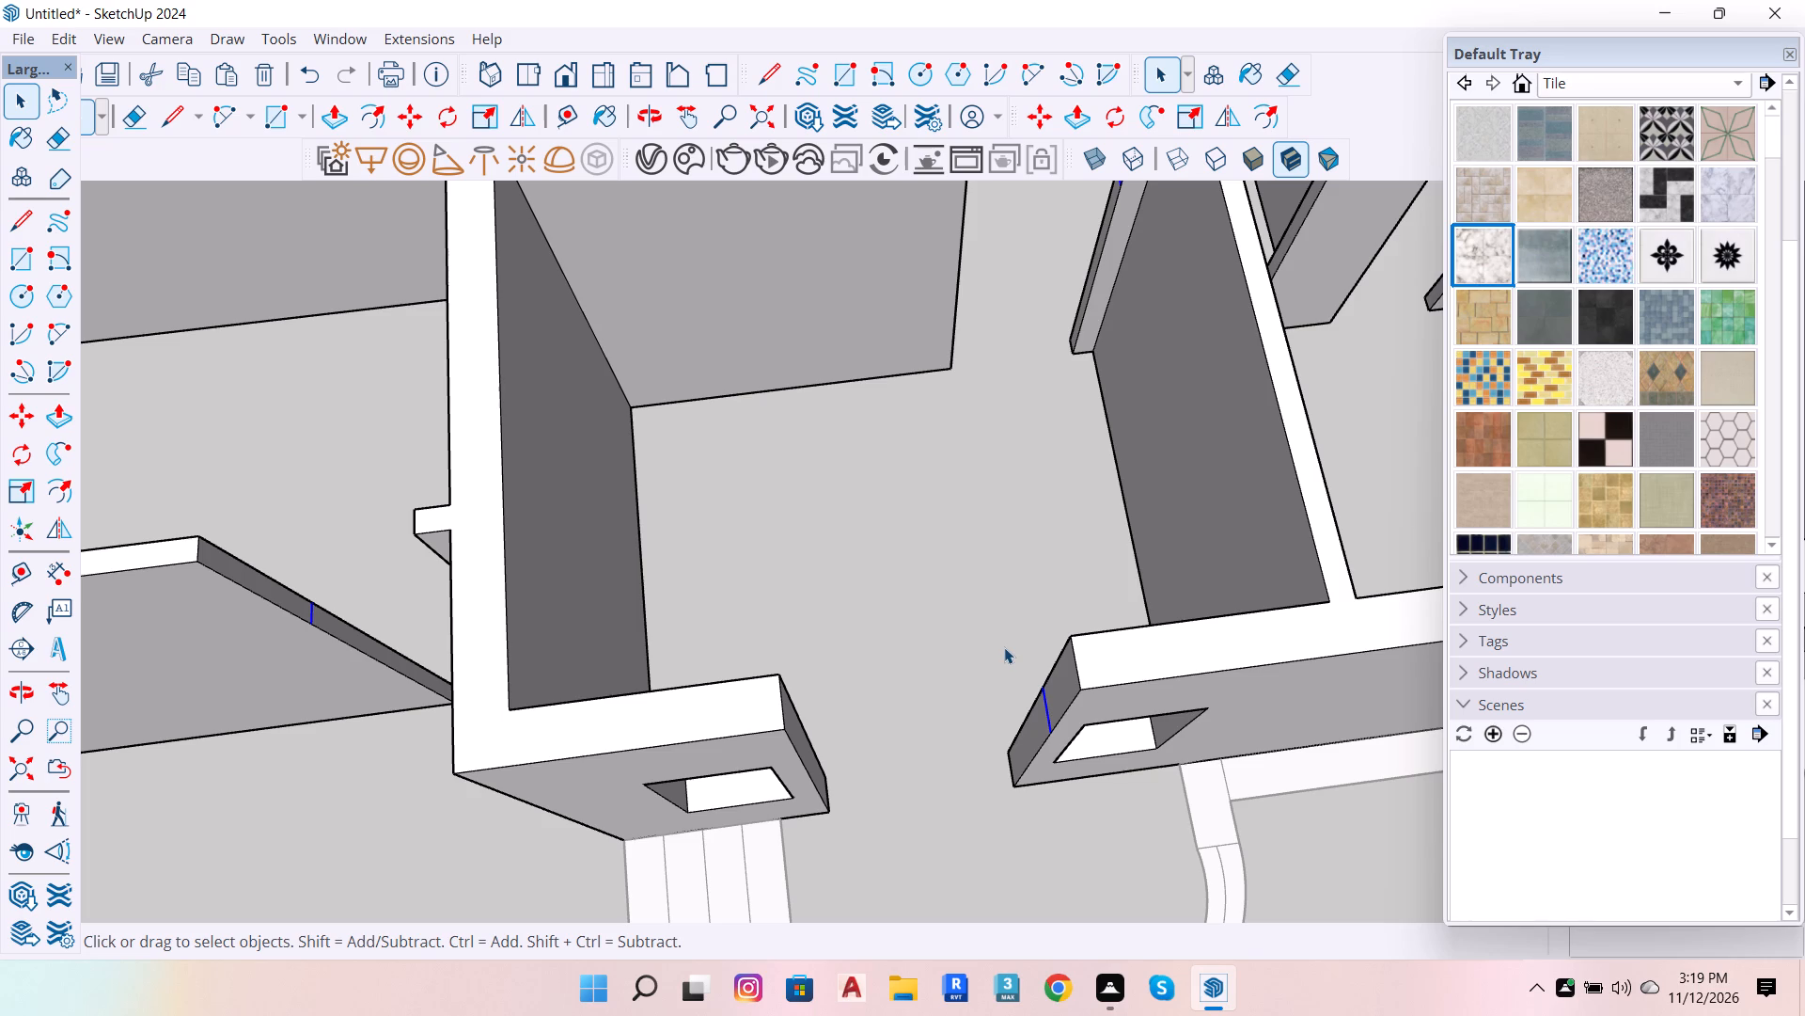
pyautogui.click(1060, 684)
pyautogui.press('p')
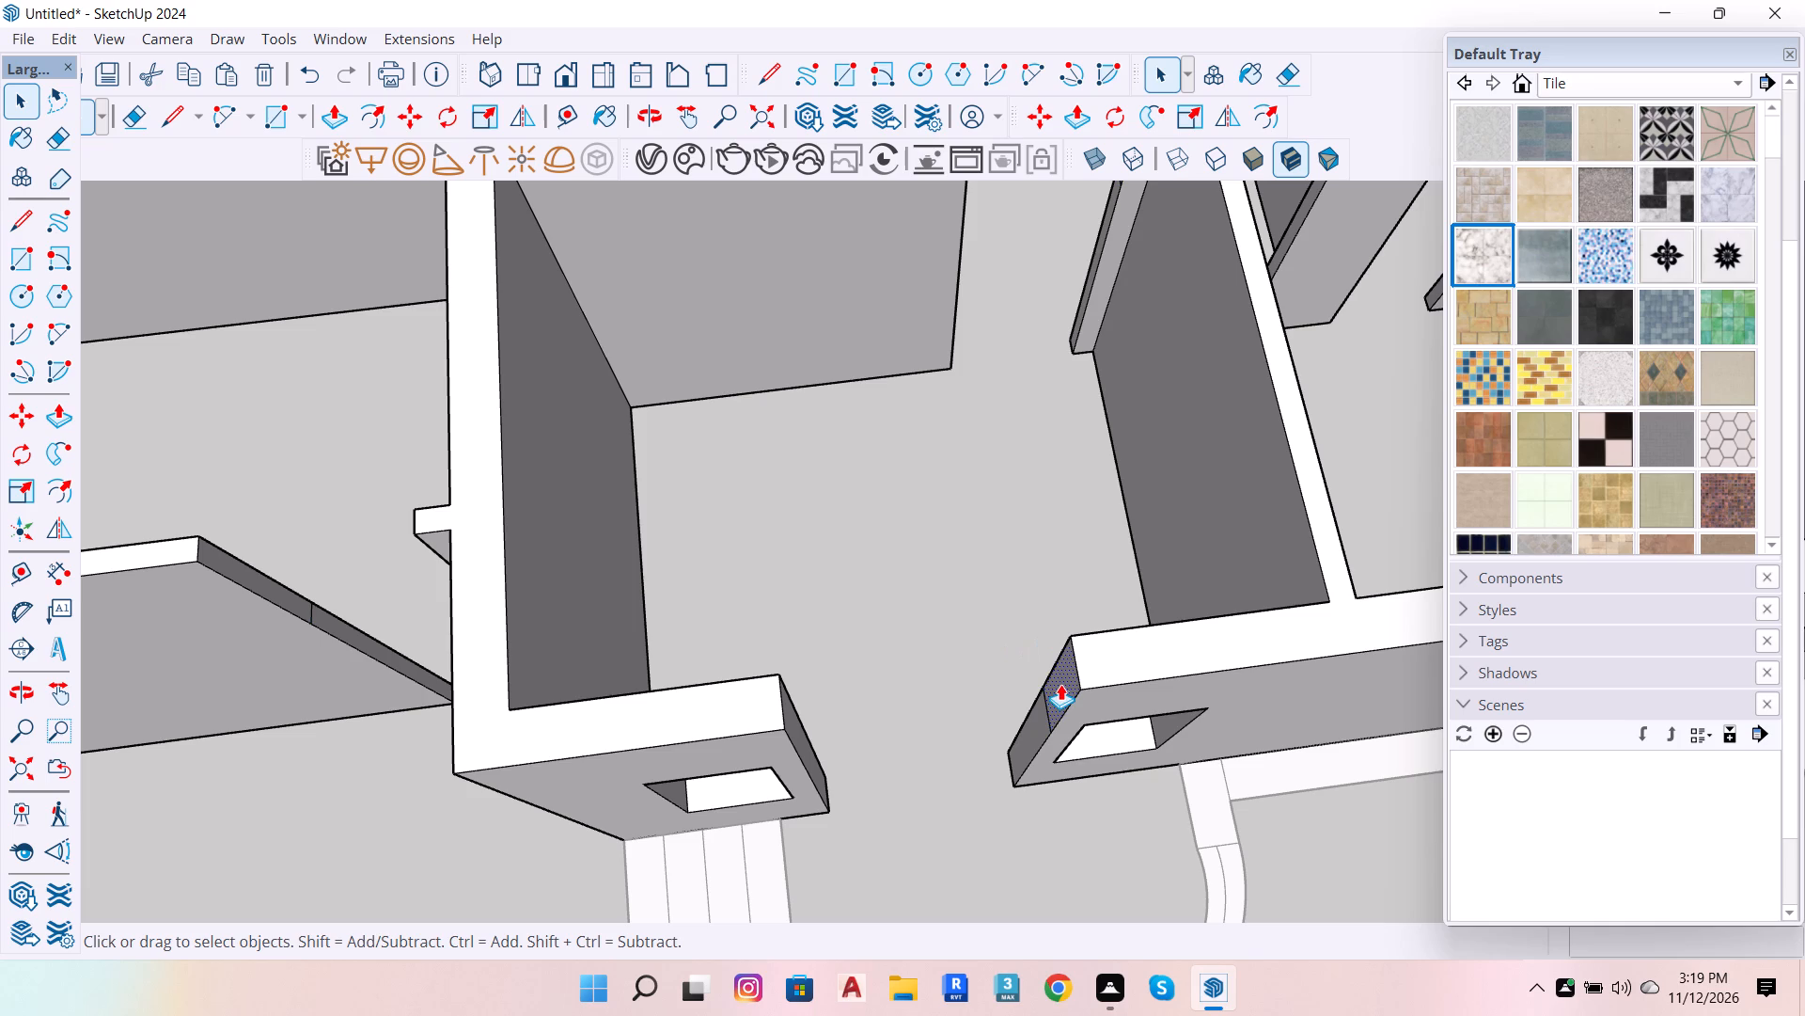
pyautogui.click(1060, 684)
pyautogui.click(798, 757)
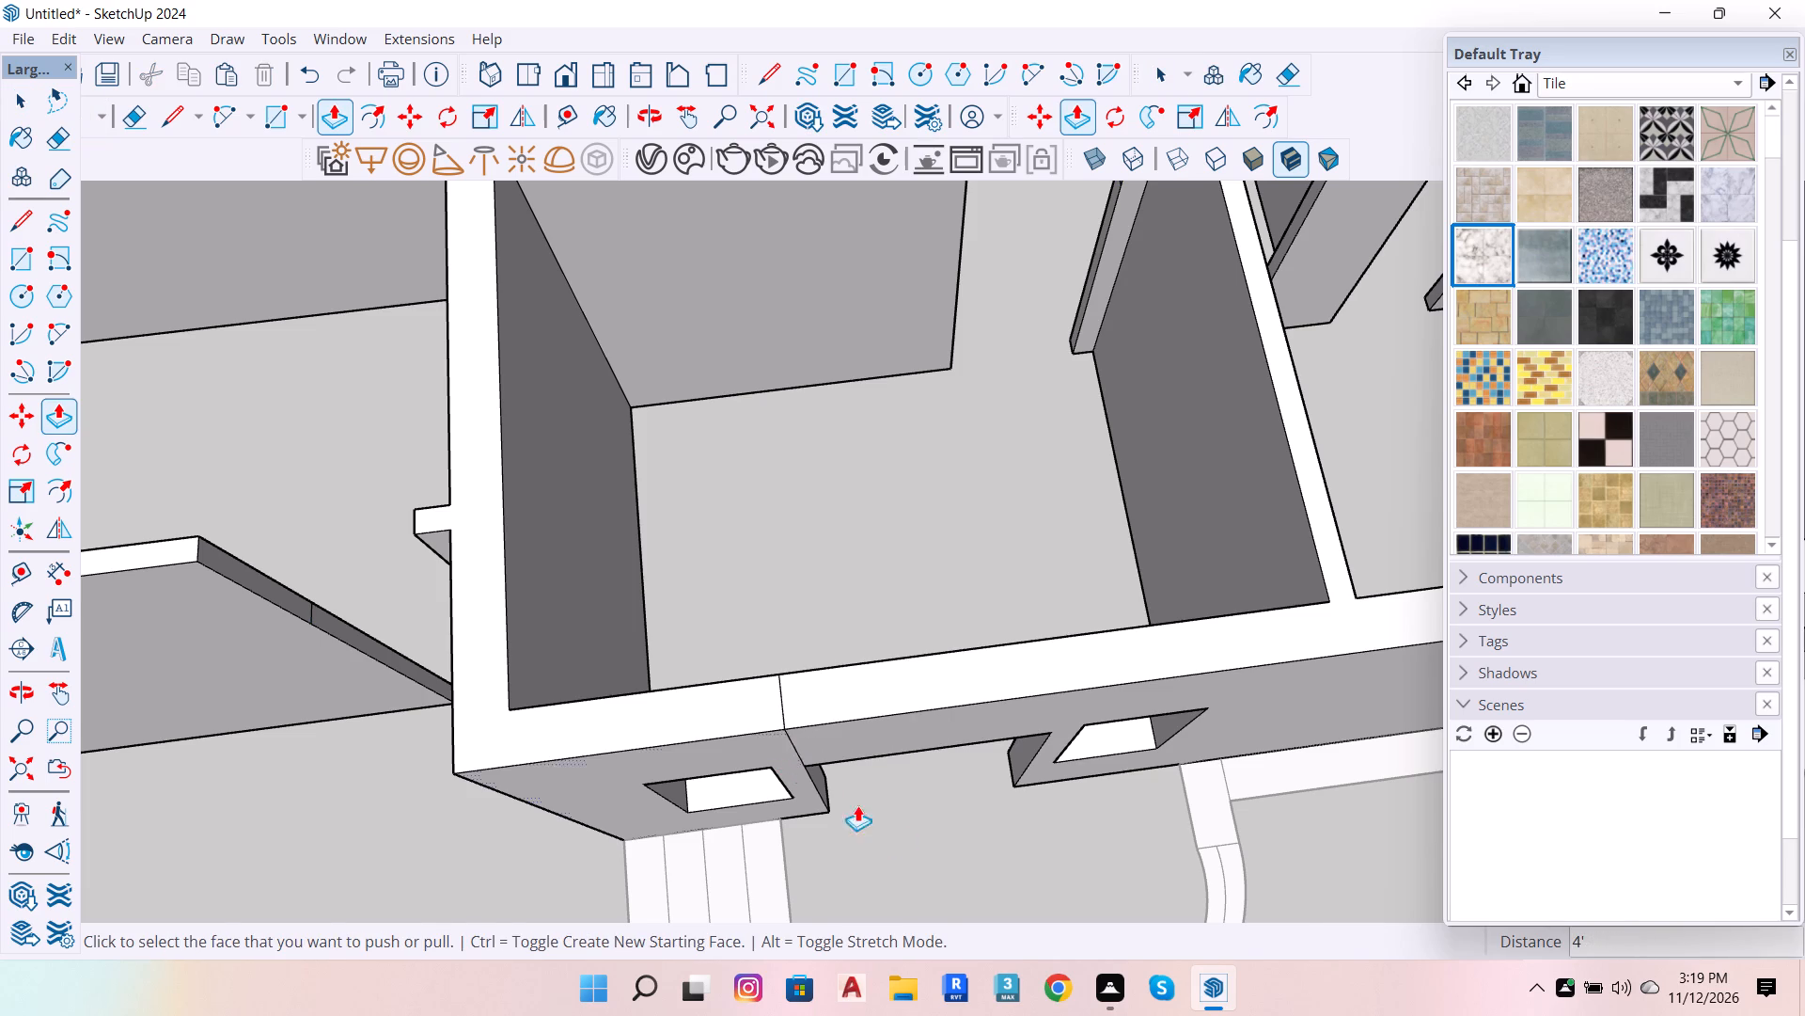
# Push/Pull the upper wall-end sections 3' across the two adjacent doorways of the front rooms to form their headers.
pyautogui.scroll(-14, 925, 865)
pyautogui.scroll(20, 998, 660)
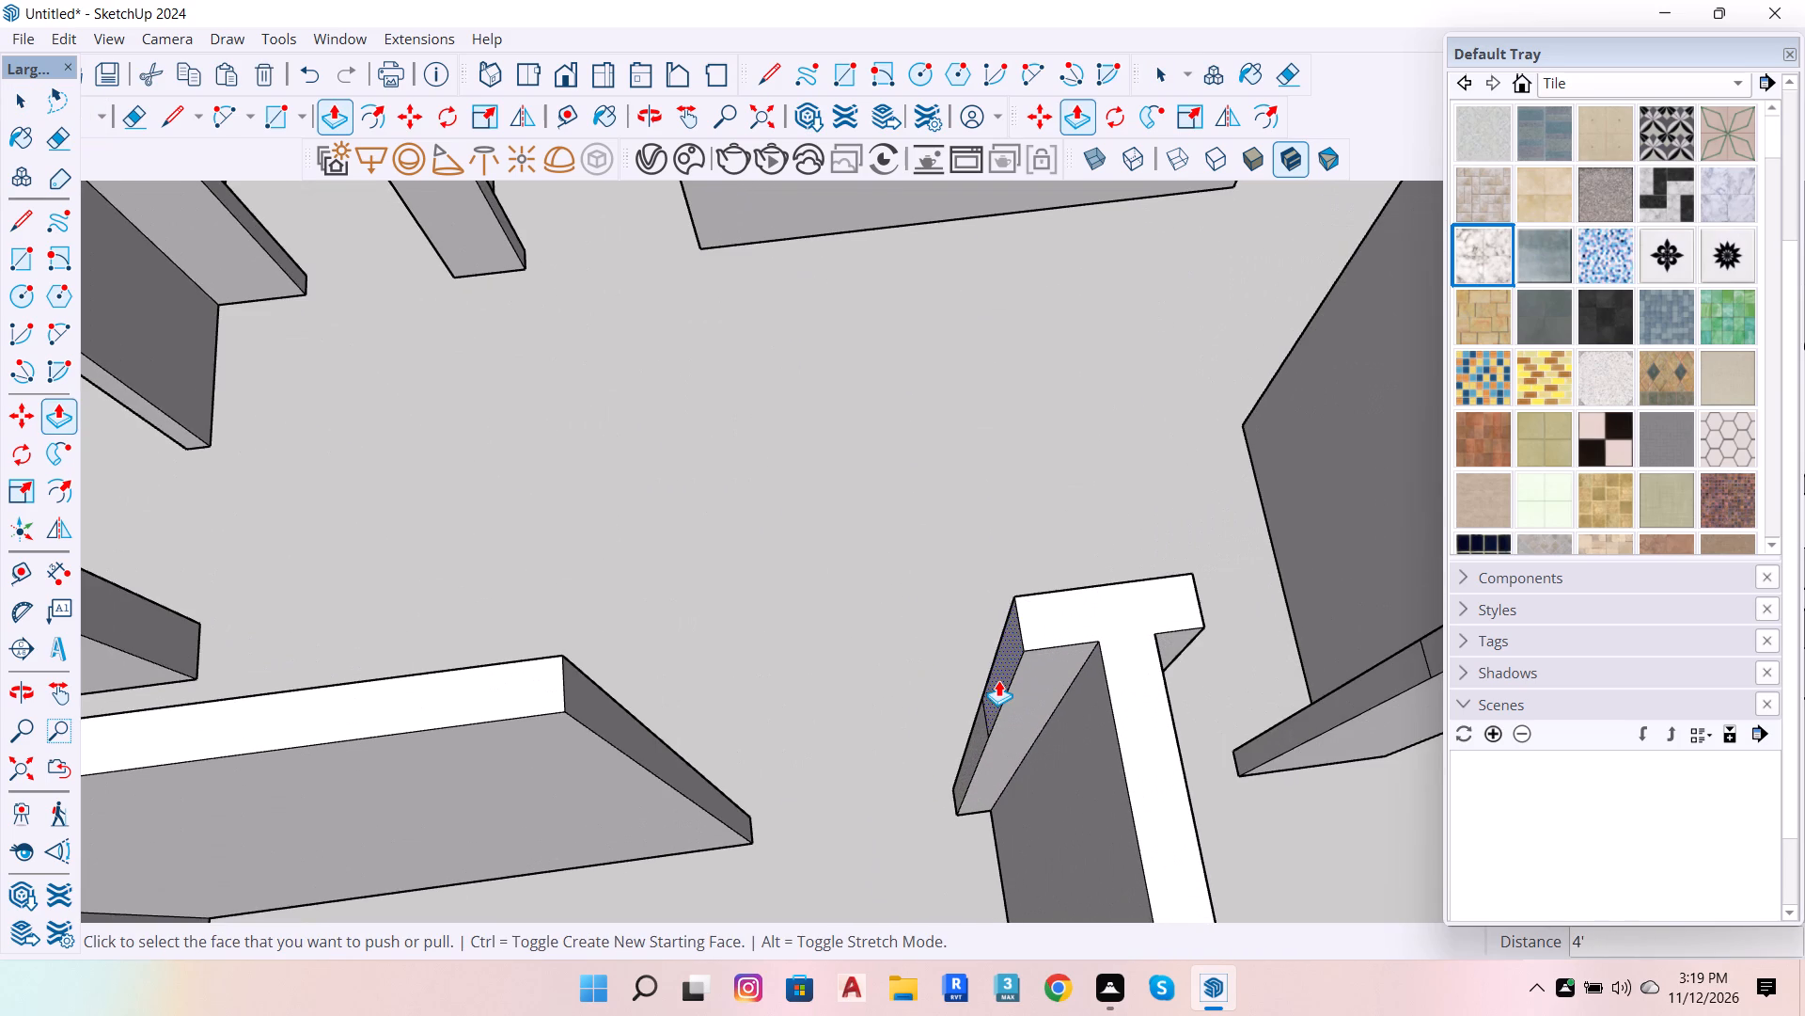
pyautogui.click(998, 680)
pyautogui.click(619, 748)
pyautogui.scroll(-3, 639, 823)
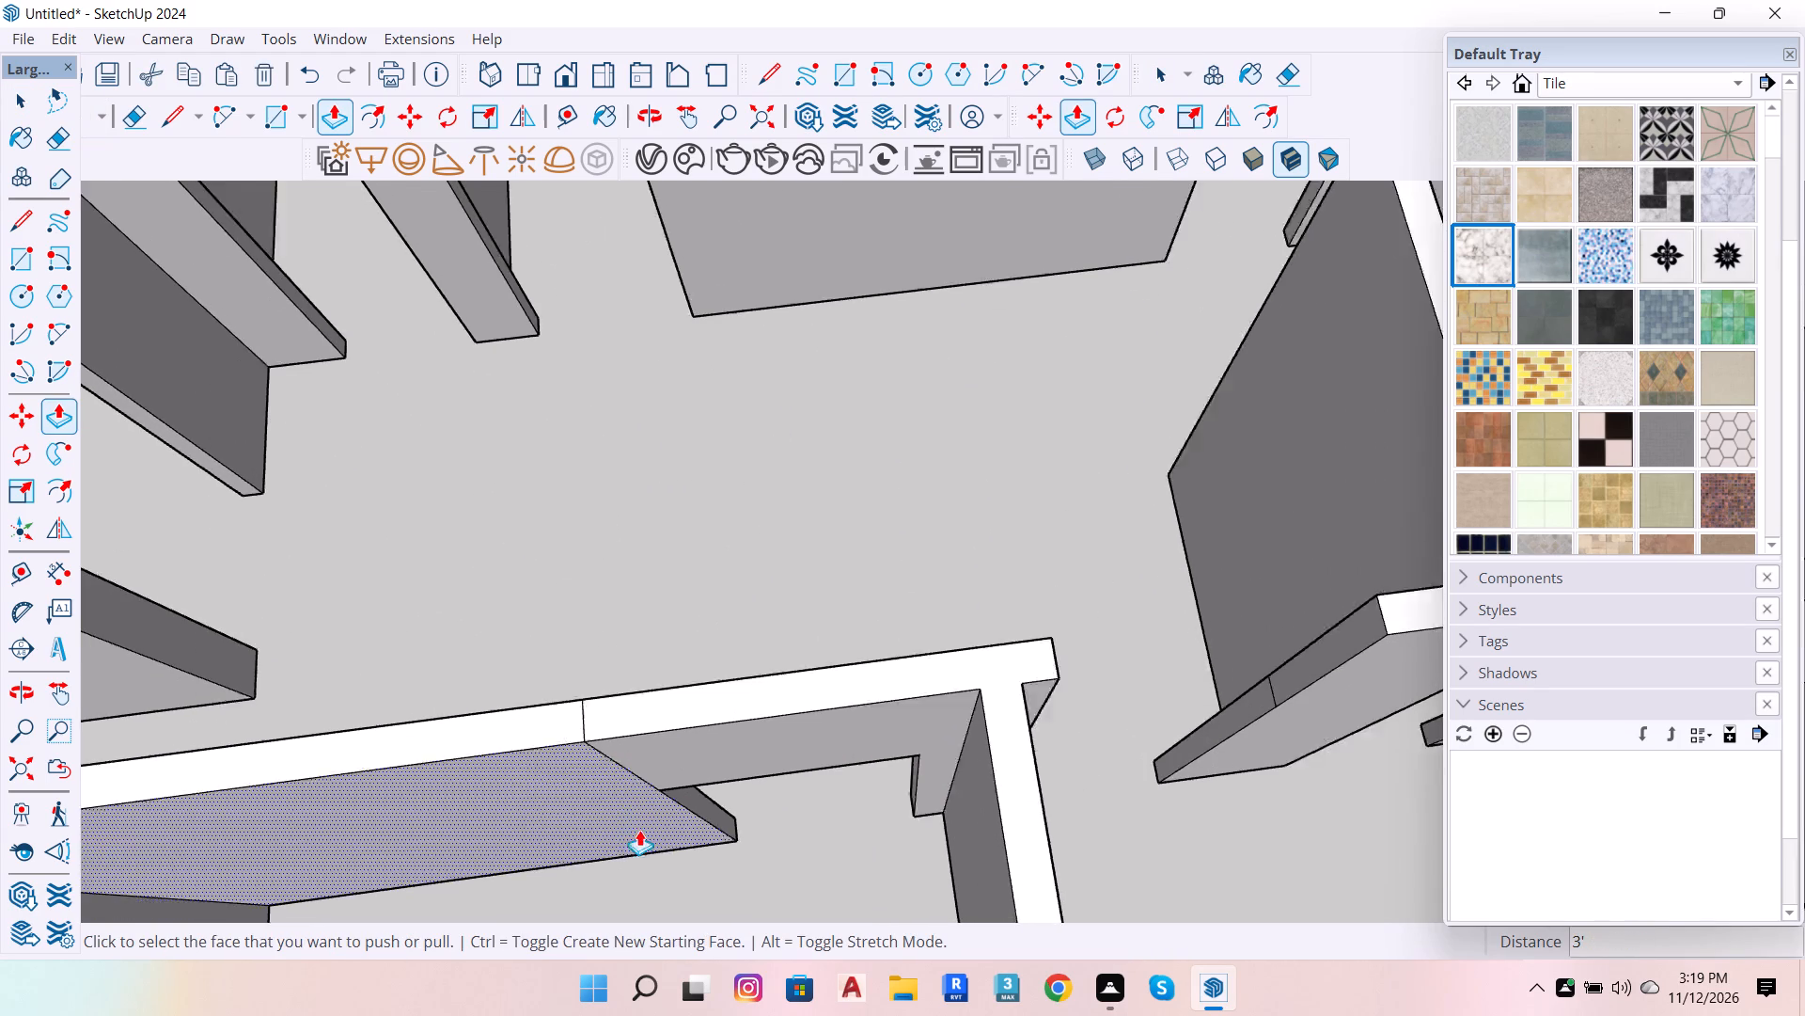
pyautogui.scroll(-4, 639, 830)
pyautogui.scroll(5, 996, 727)
pyautogui.click(1053, 724)
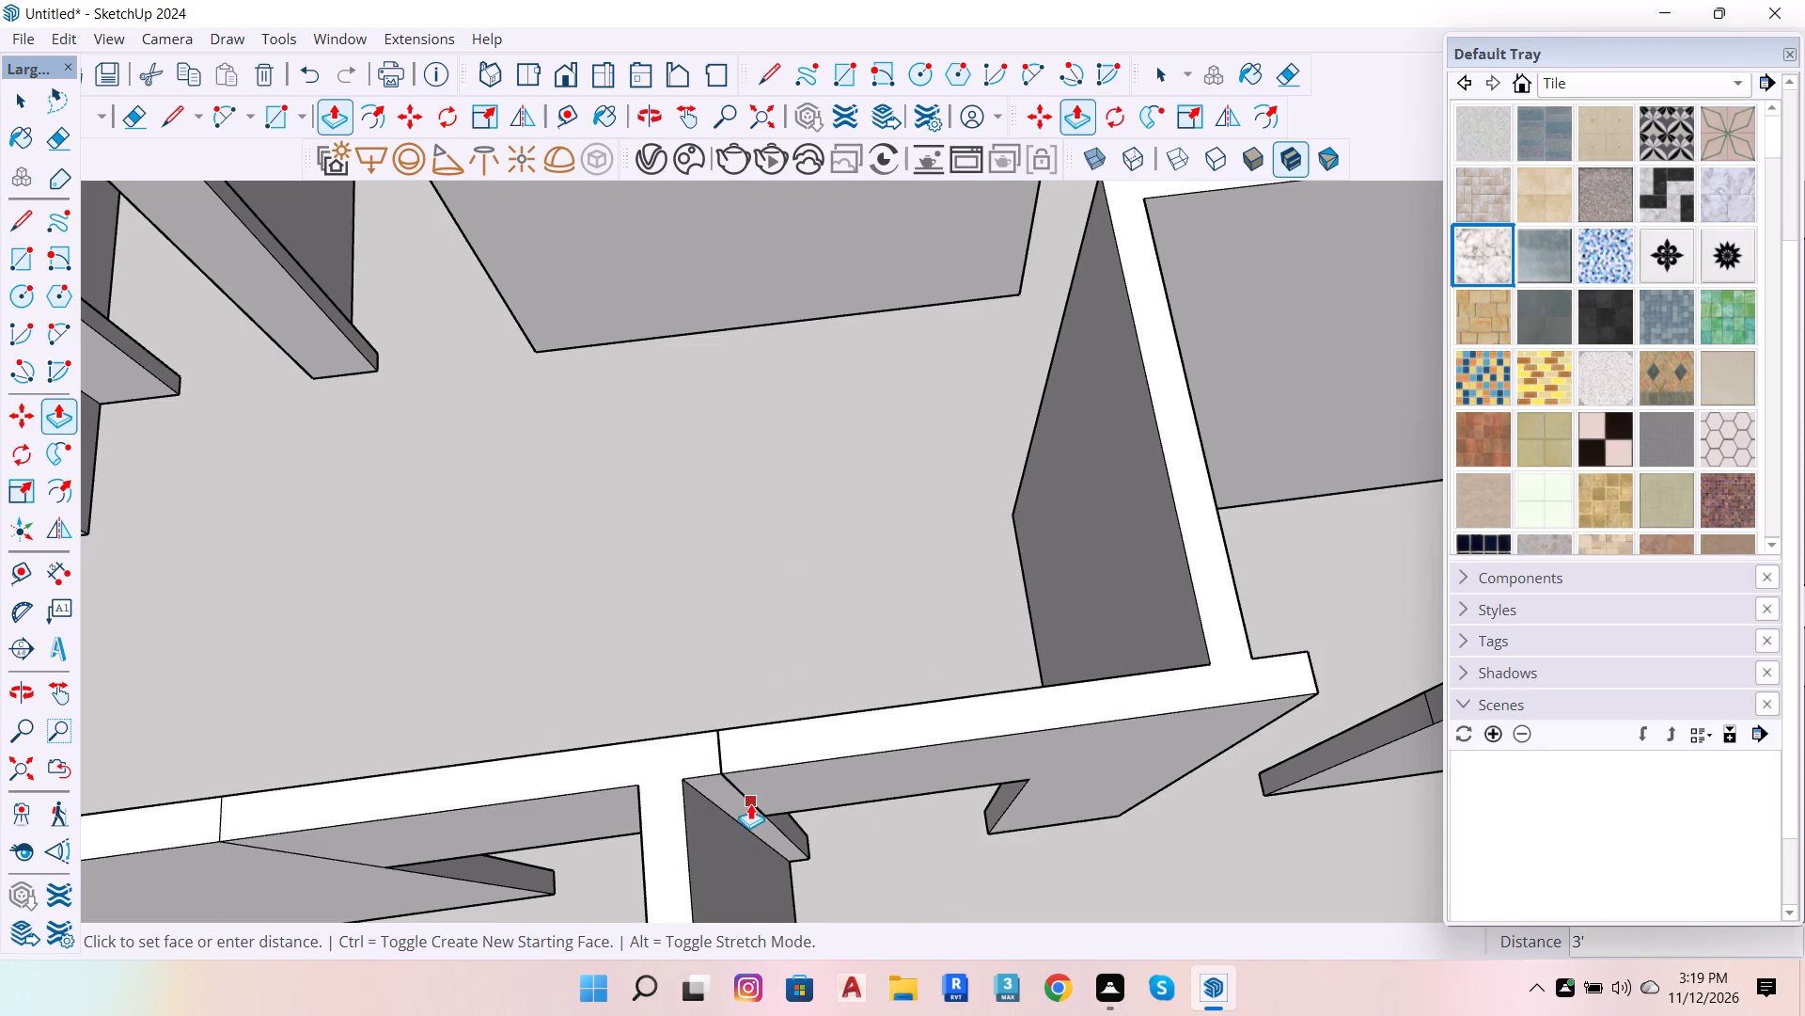
pyautogui.click(750, 802)
# Push/Pull the upper wall-end section 2'6" across the doorway of the small room by the side wall to form its header.
pyautogui.scroll(-7, 729, 832)
pyautogui.scroll(5, 1176, 747)
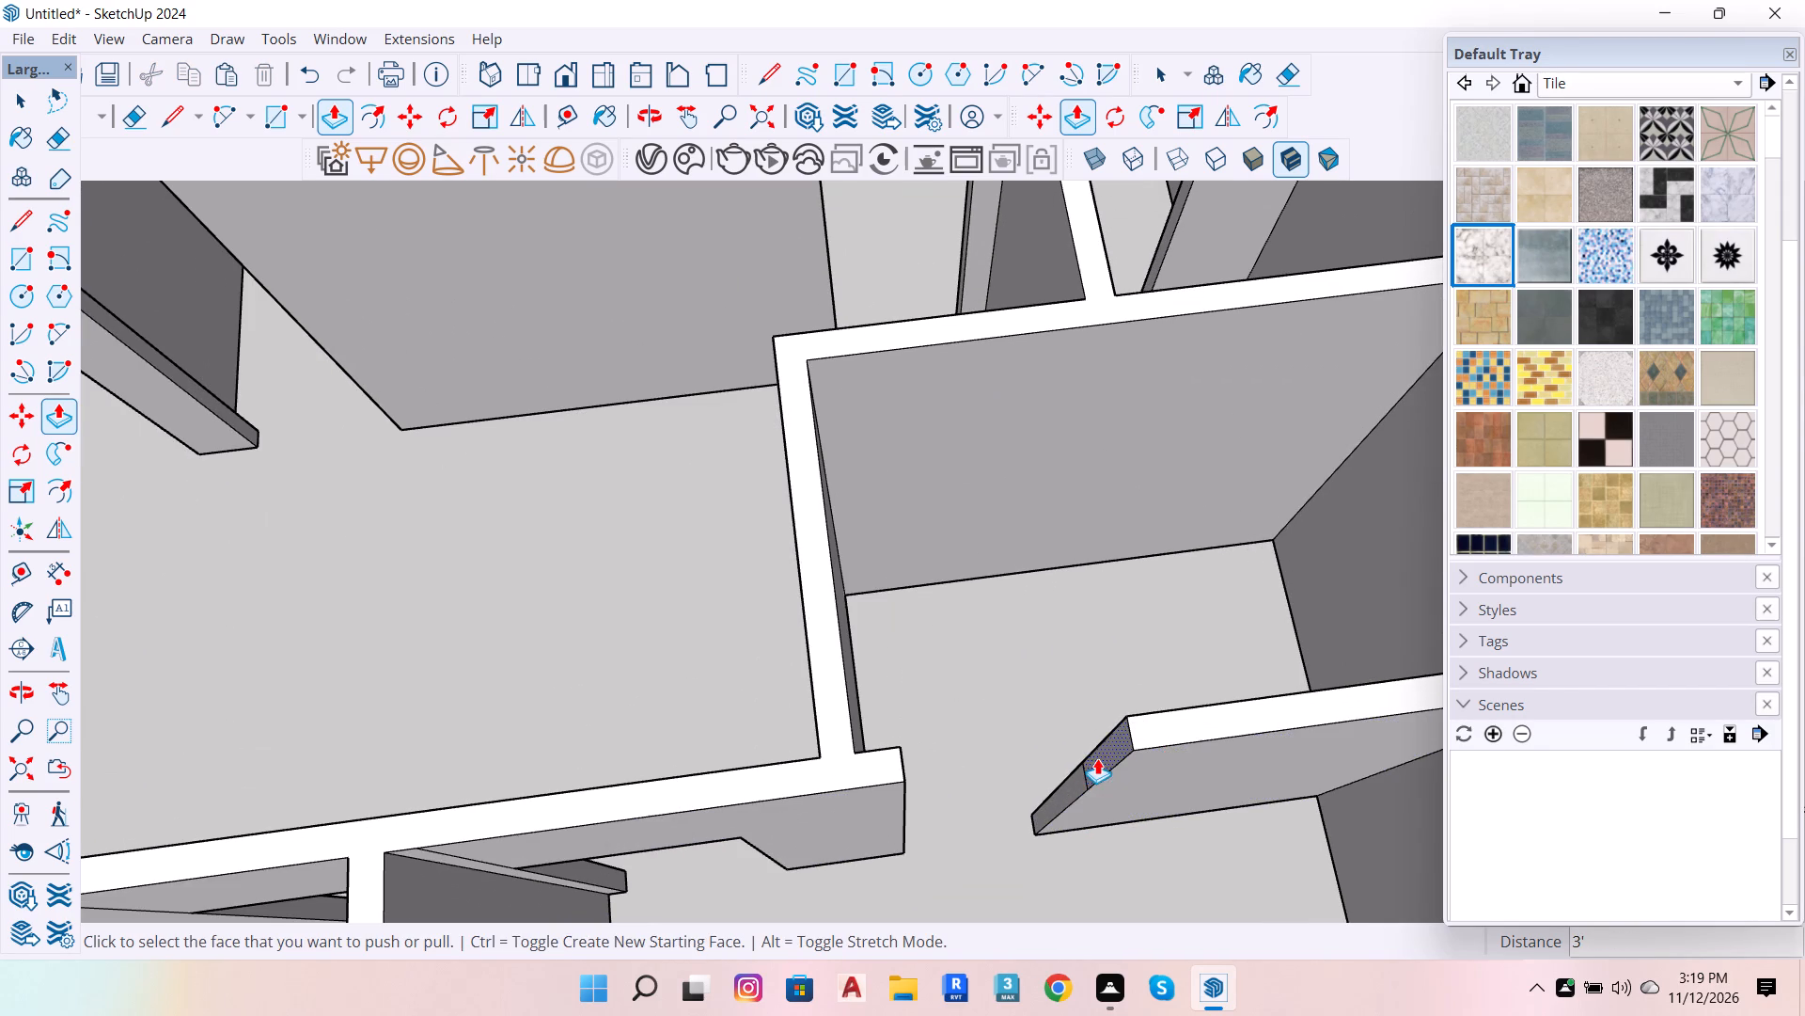
pyautogui.click(1099, 758)
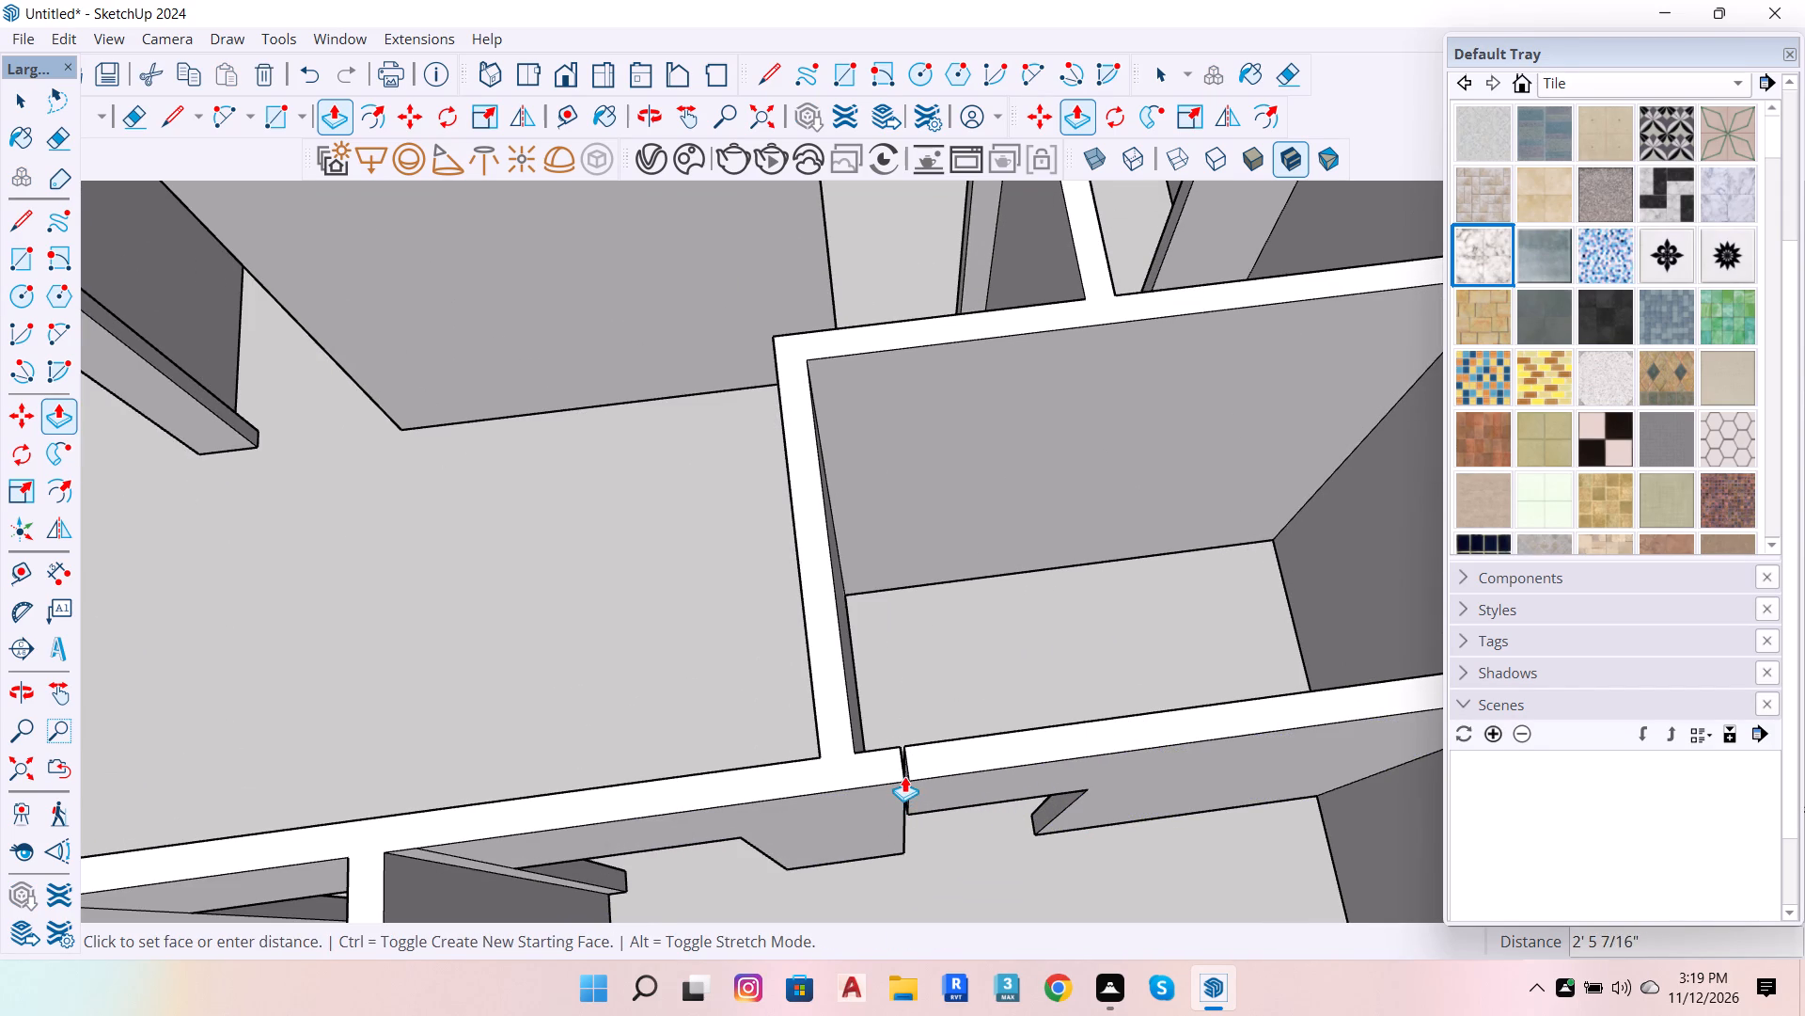
pyautogui.click(903, 770)
# Push/Pull the upper wall-end section 3' across the doorway of the middle back room to form its header.
pyautogui.scroll(-7, 971, 775)
pyautogui.scroll(-13, 1050, 808)
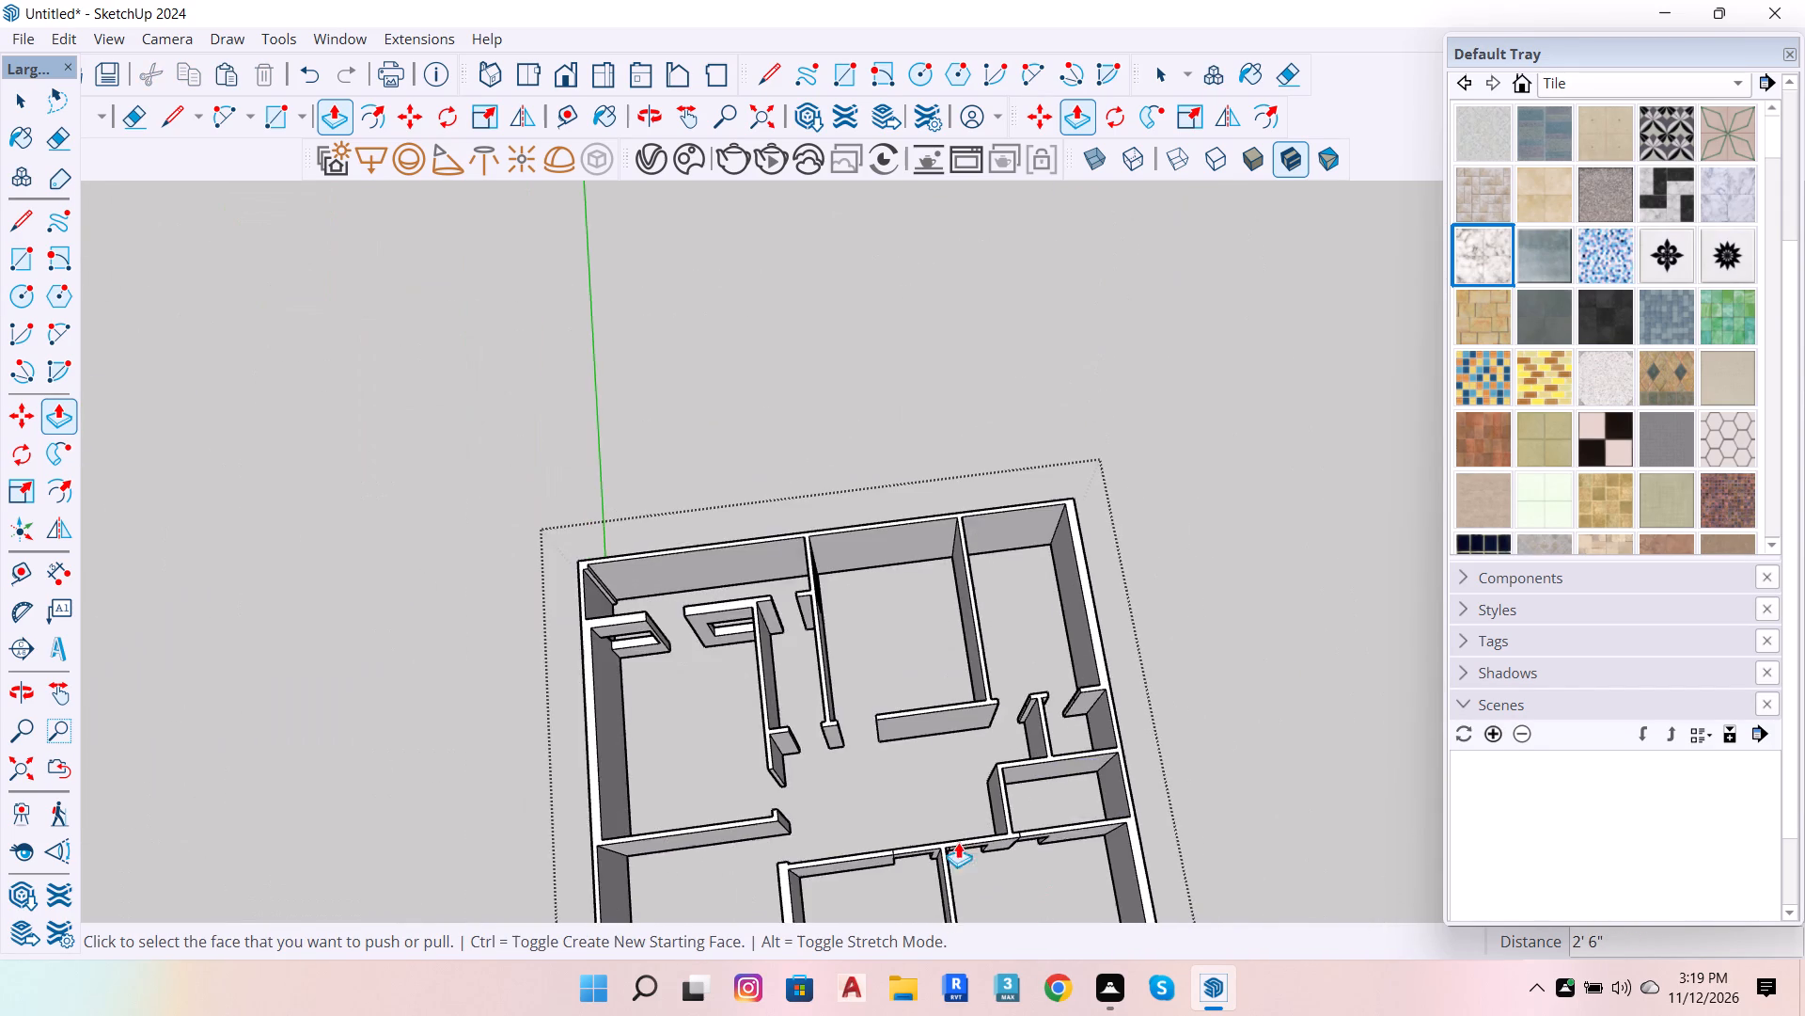
pyautogui.scroll(13, 788, 708)
pyautogui.scroll(5, 1129, 747)
pyautogui.click(1133, 747)
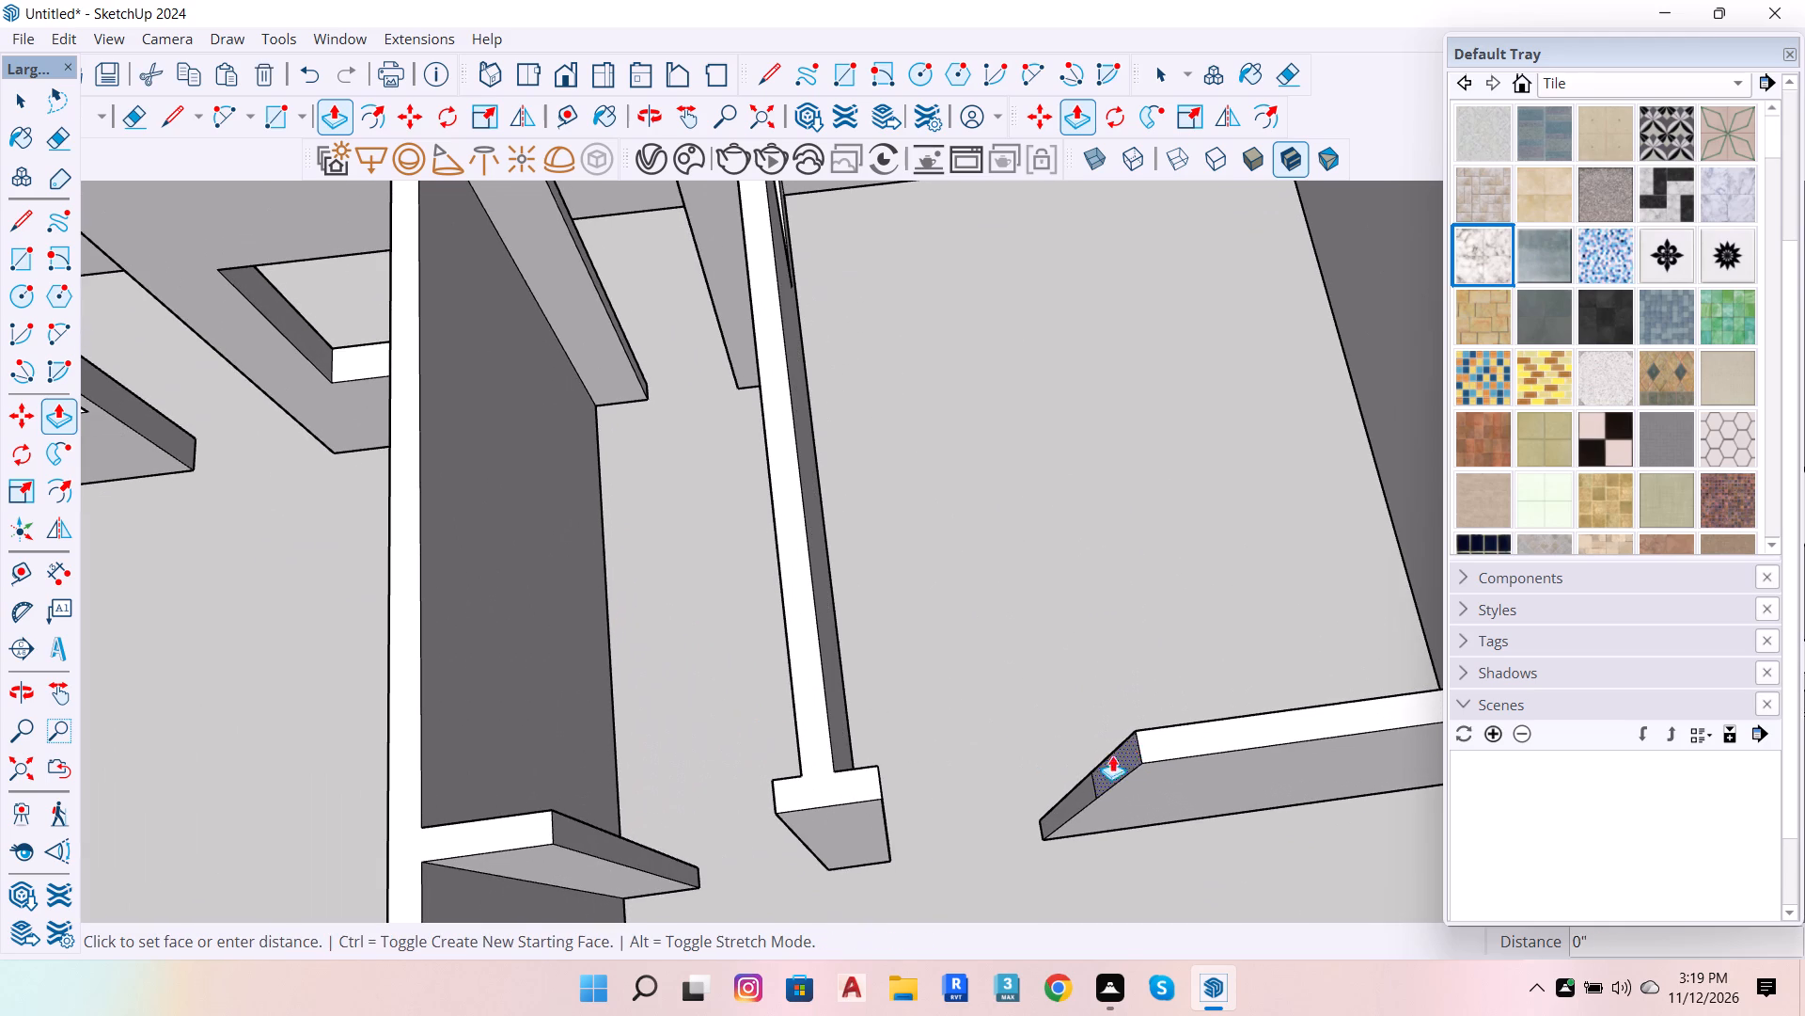
pyautogui.click(883, 806)
# Push/Pull the upper wall-end section 2'6" across the hall-end doorway of the narrow room beside the middle back room to form its header.
pyautogui.scroll(-14, 1020, 752)
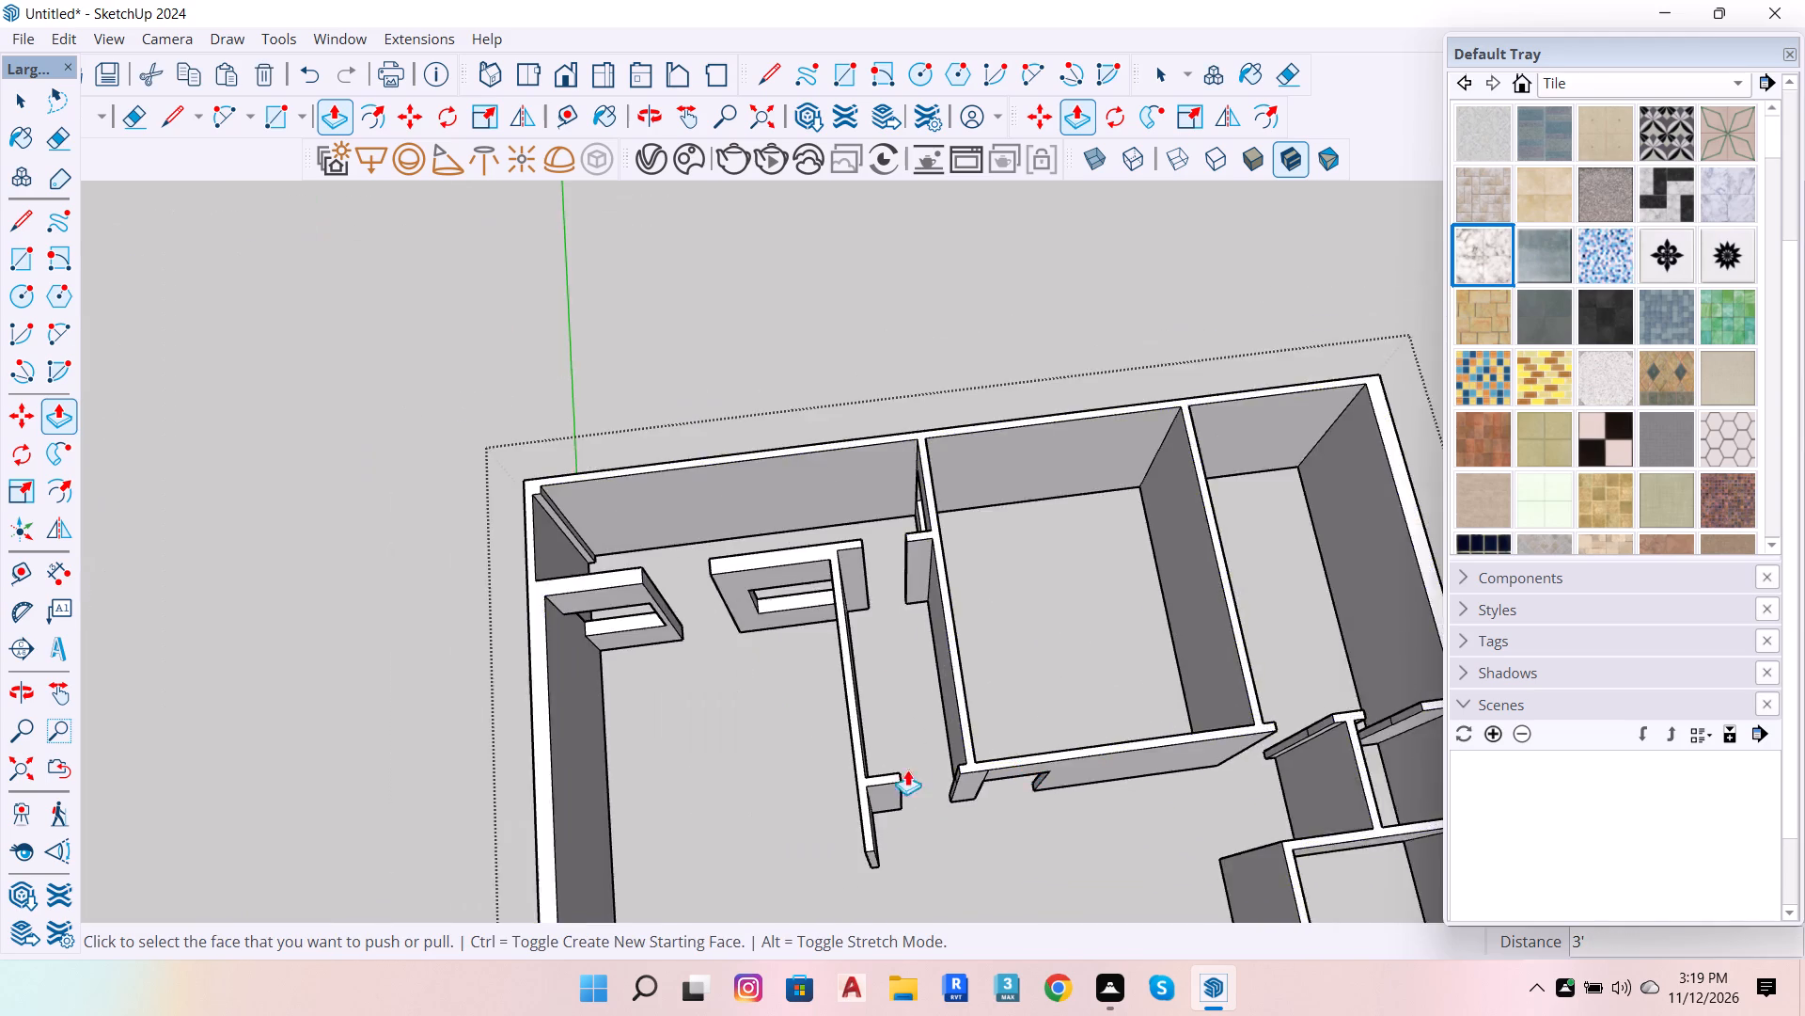
pyautogui.scroll(14, 877, 775)
pyautogui.click(1192, 716)
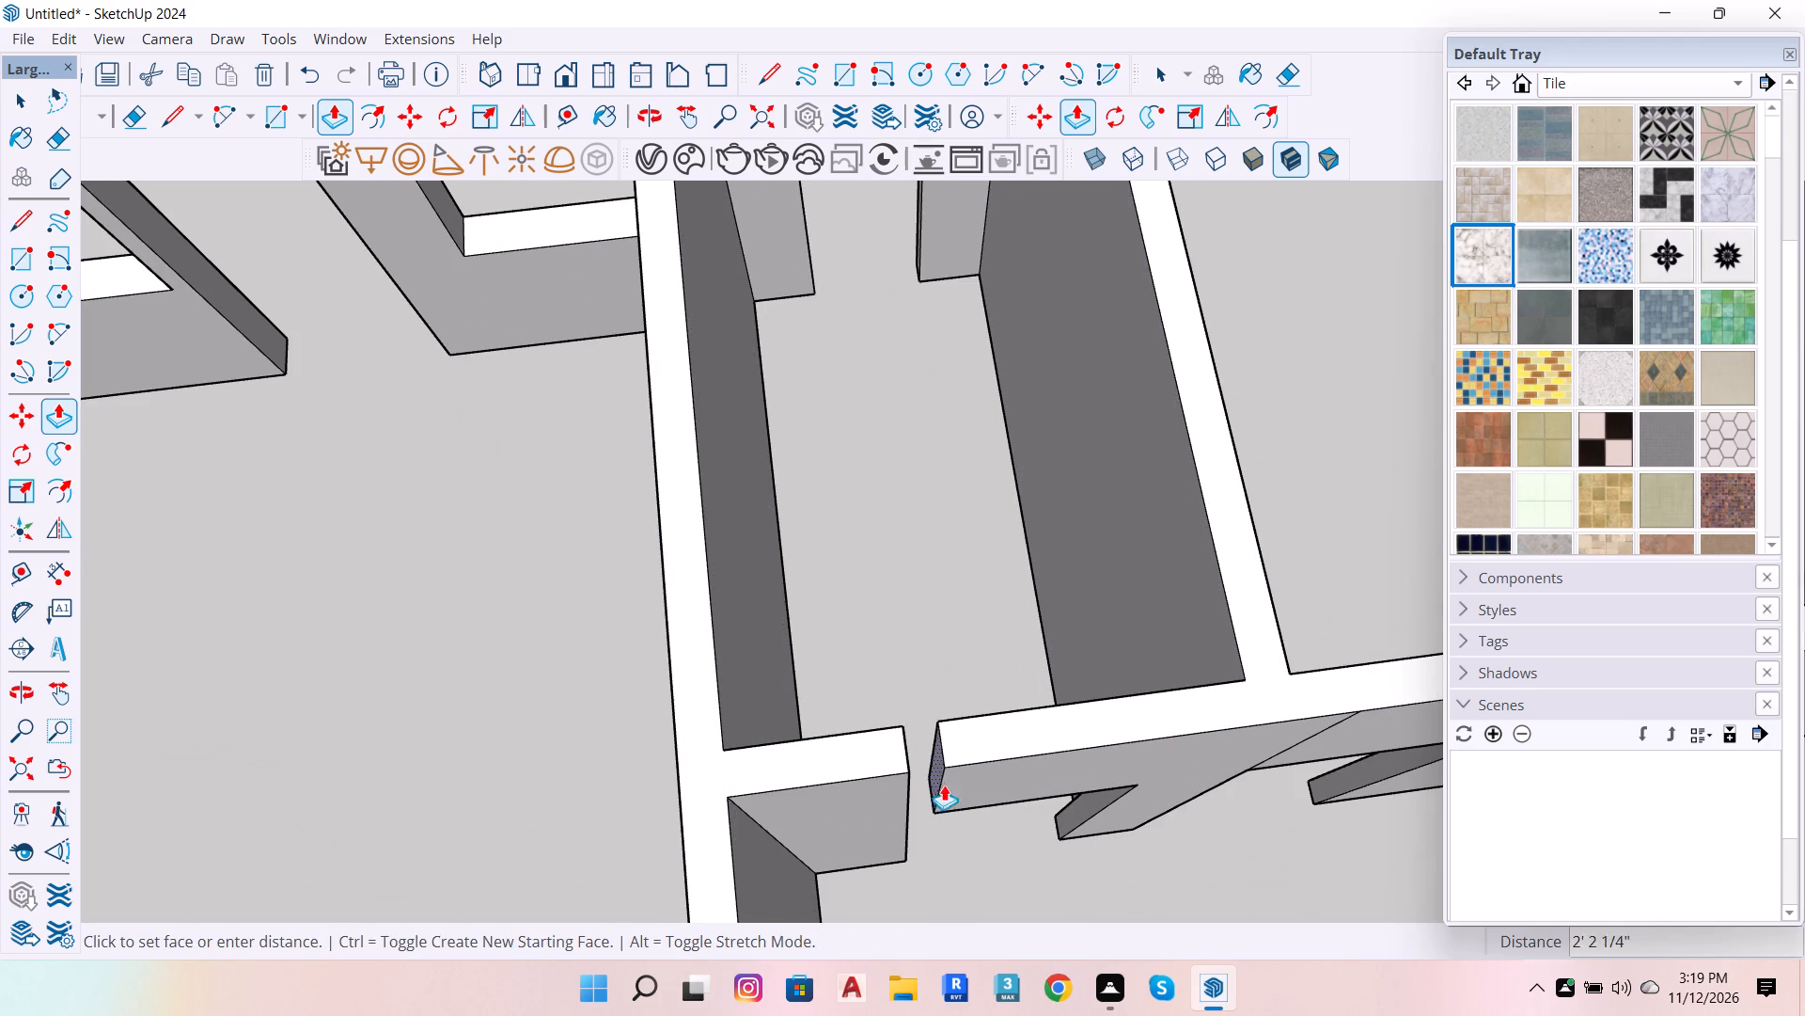
pyautogui.click(904, 800)
# Push/Pull the upper wall-end section 2' across the doorway at the back end of the same narrow room to form its header.
pyautogui.scroll(-14, 1053, 879)
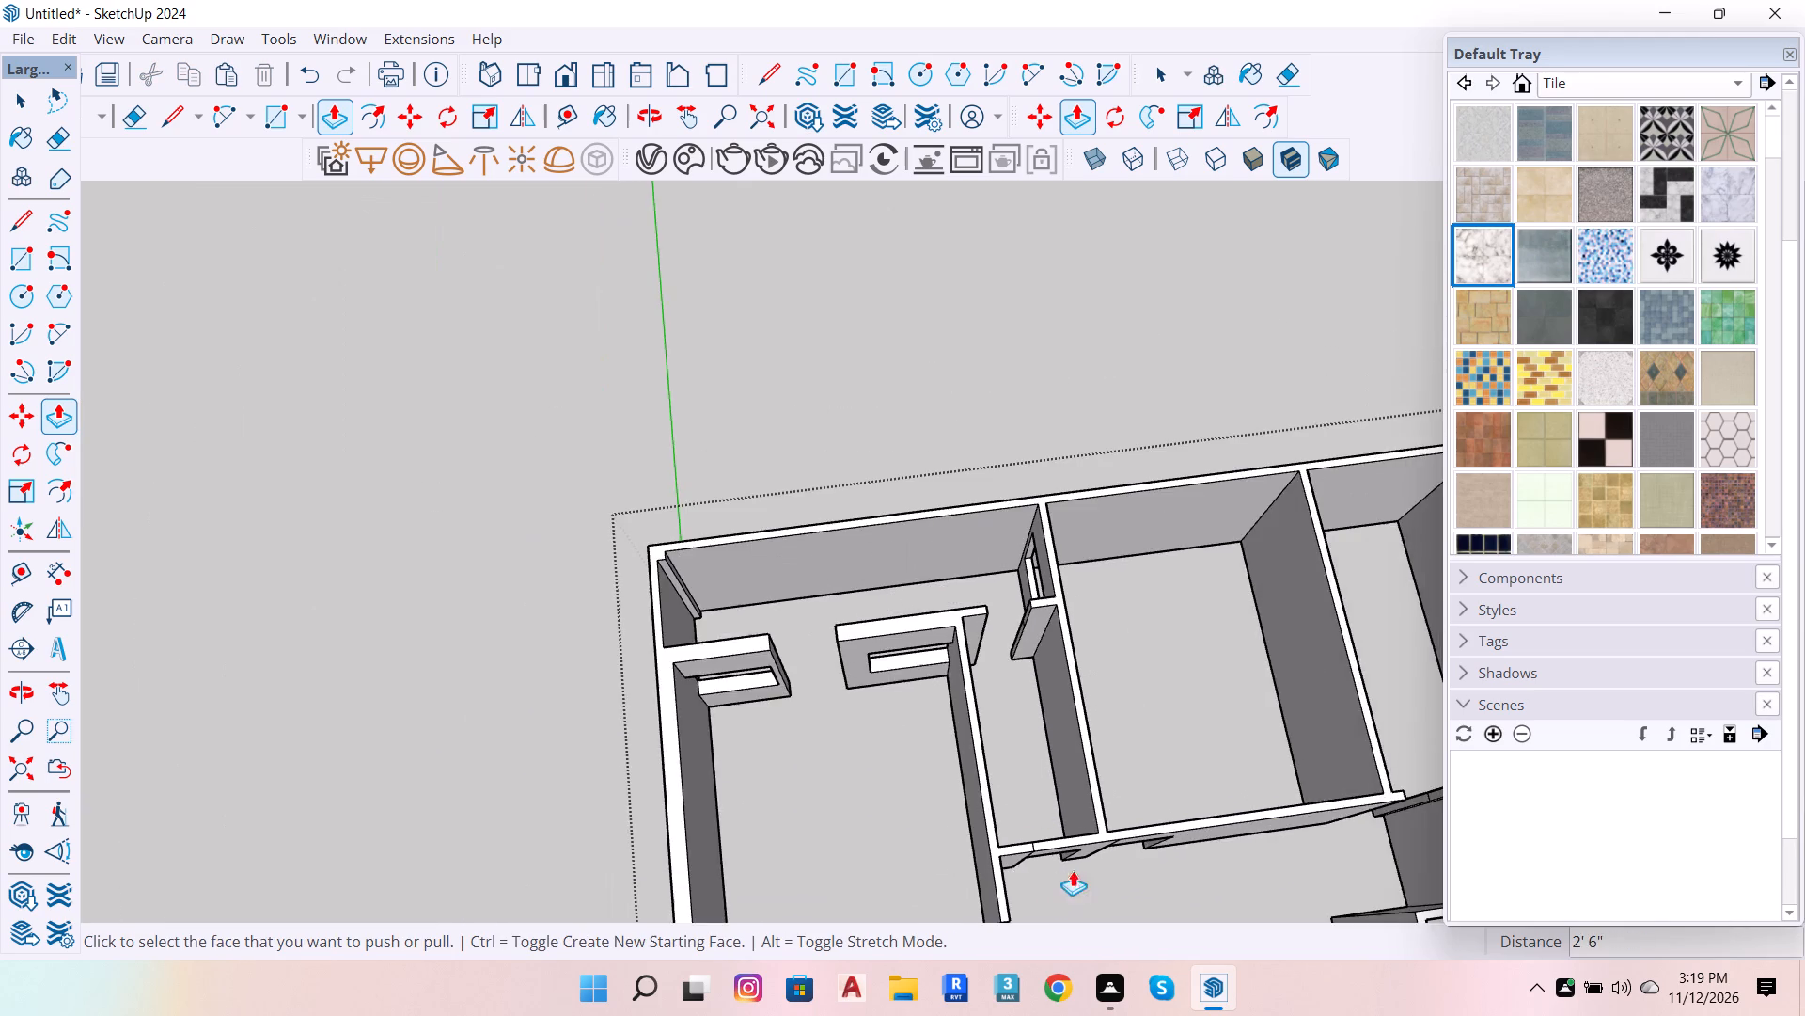
pyautogui.scroll(11, 997, 590)
pyautogui.click(1074, 633)
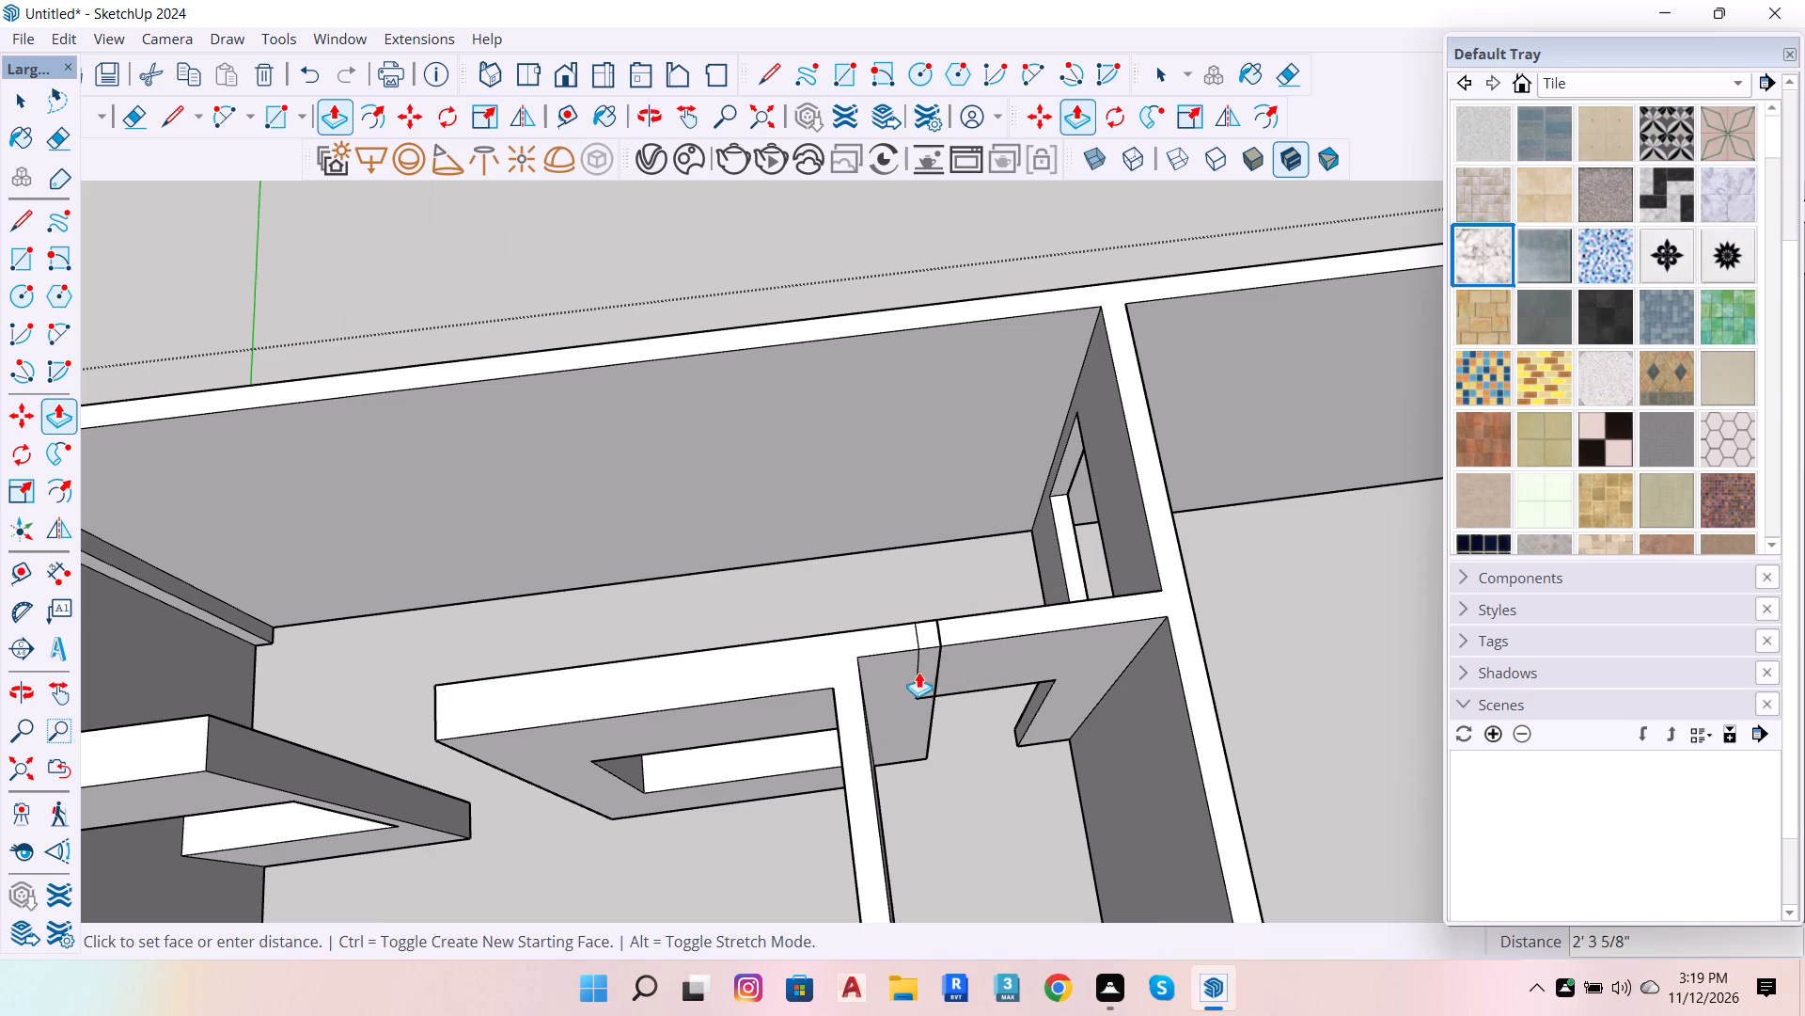
pyautogui.click(937, 669)
# Push/Pull the upper wall-end section 2'6" across the doorway between the back corner room and the small side-wall room to form its header.
pyautogui.scroll(-13, 972, 586)
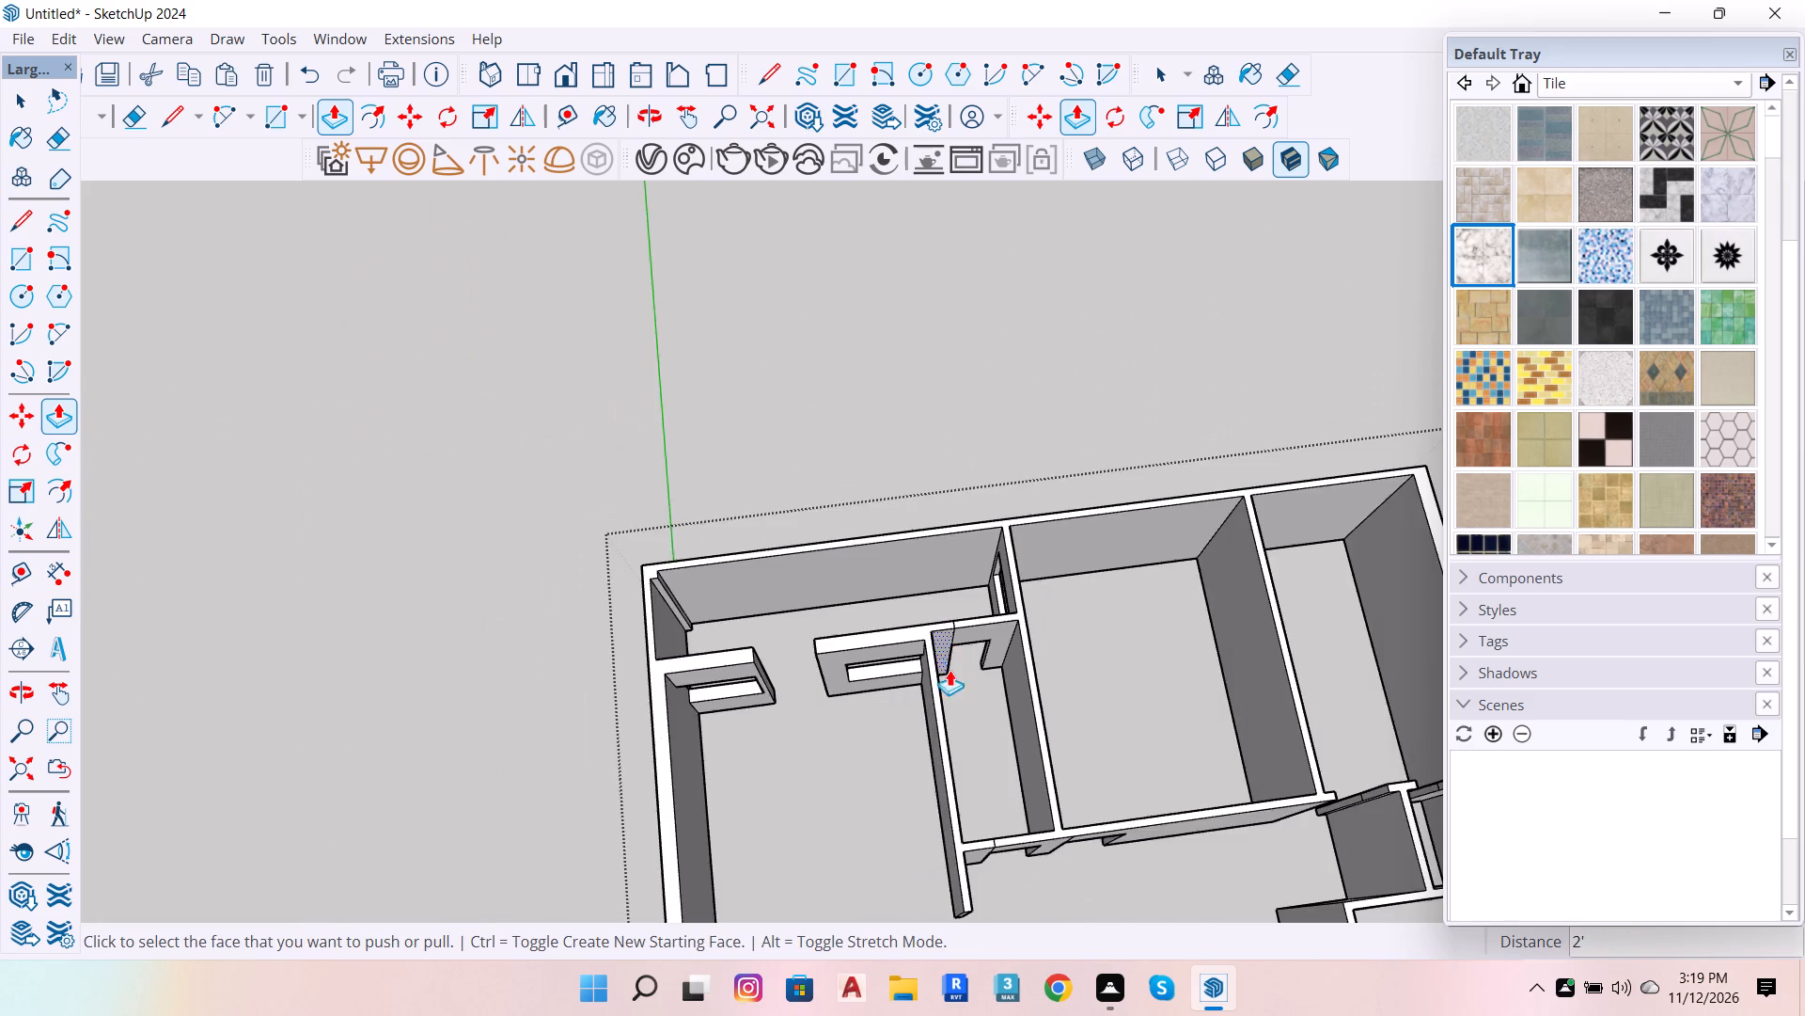
pyautogui.scroll(-6, 950, 672)
pyautogui.scroll(18, 1321, 738)
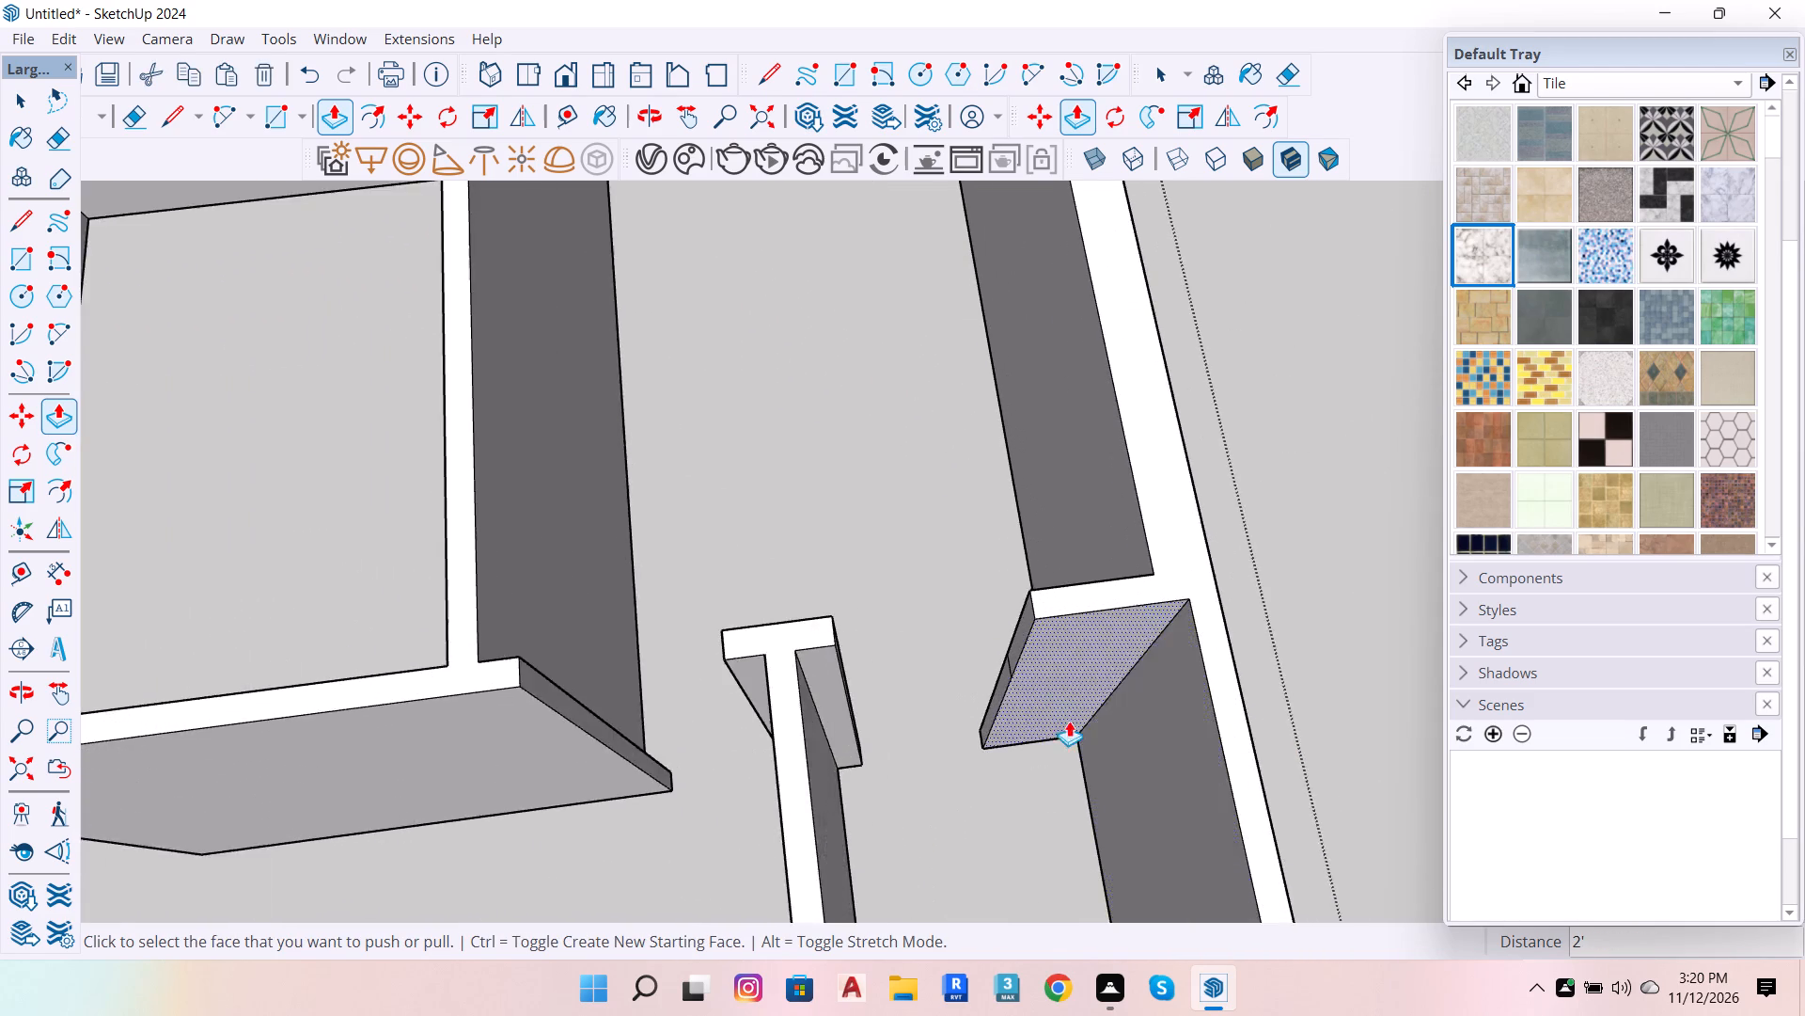
pyautogui.scroll(7, 1069, 721)
pyautogui.click(1053, 635)
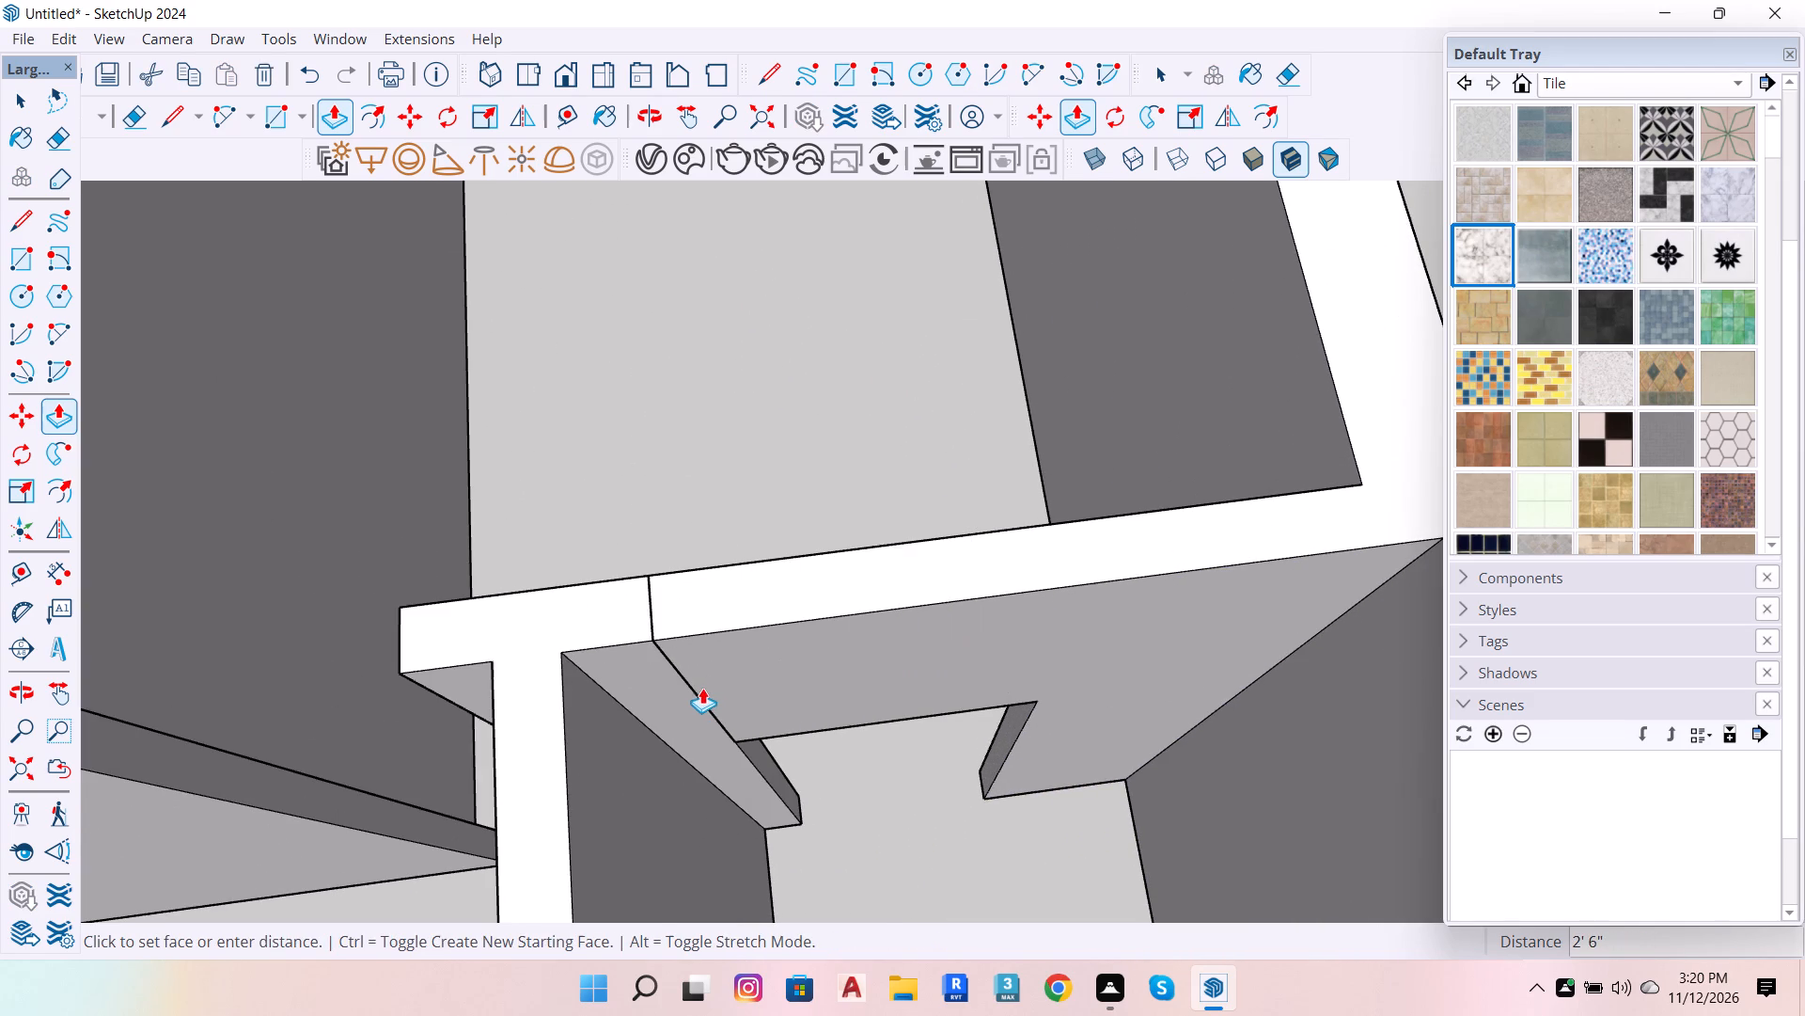
pyautogui.click(701, 688)
# Push/Pull the upper wall-end section 2'6" across the doorway between the back corner room and the hall to form its header.
pyautogui.scroll(-6, 1181, 580)
pyautogui.scroll(-7, 1285, 650)
pyautogui.scroll(6, 834, 643)
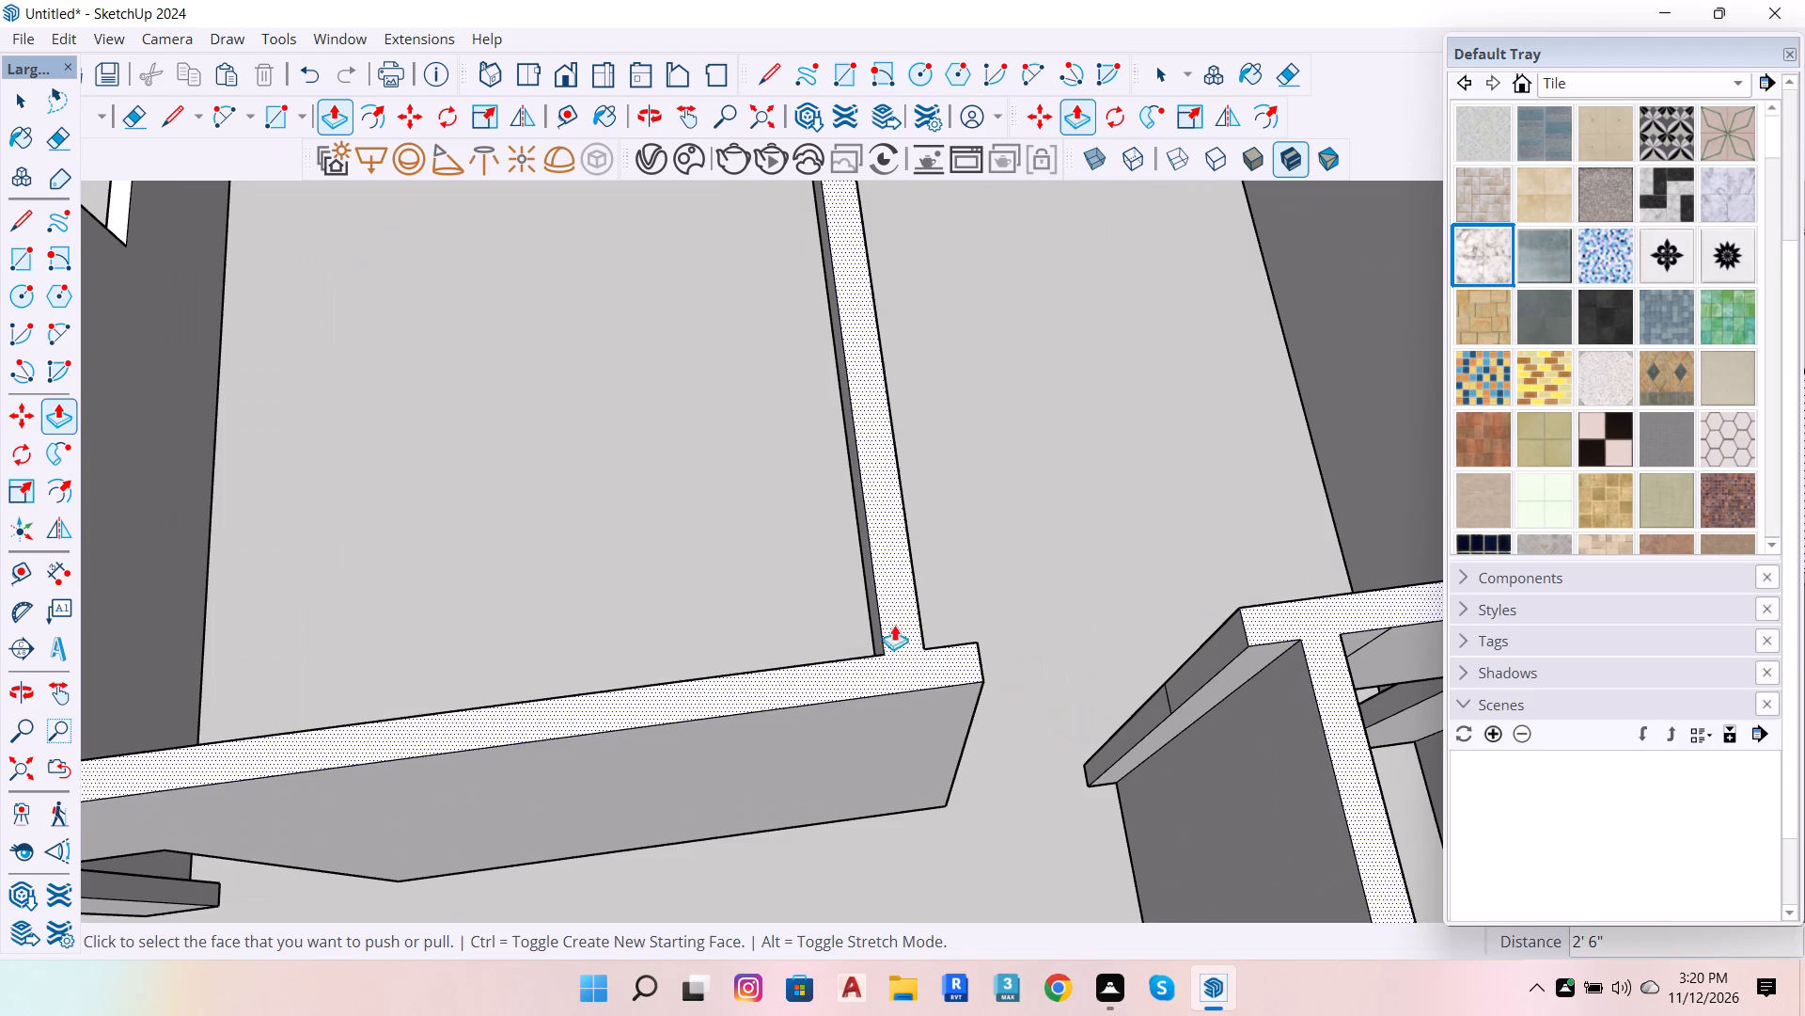
pyautogui.click(1204, 653)
pyautogui.click(968, 717)
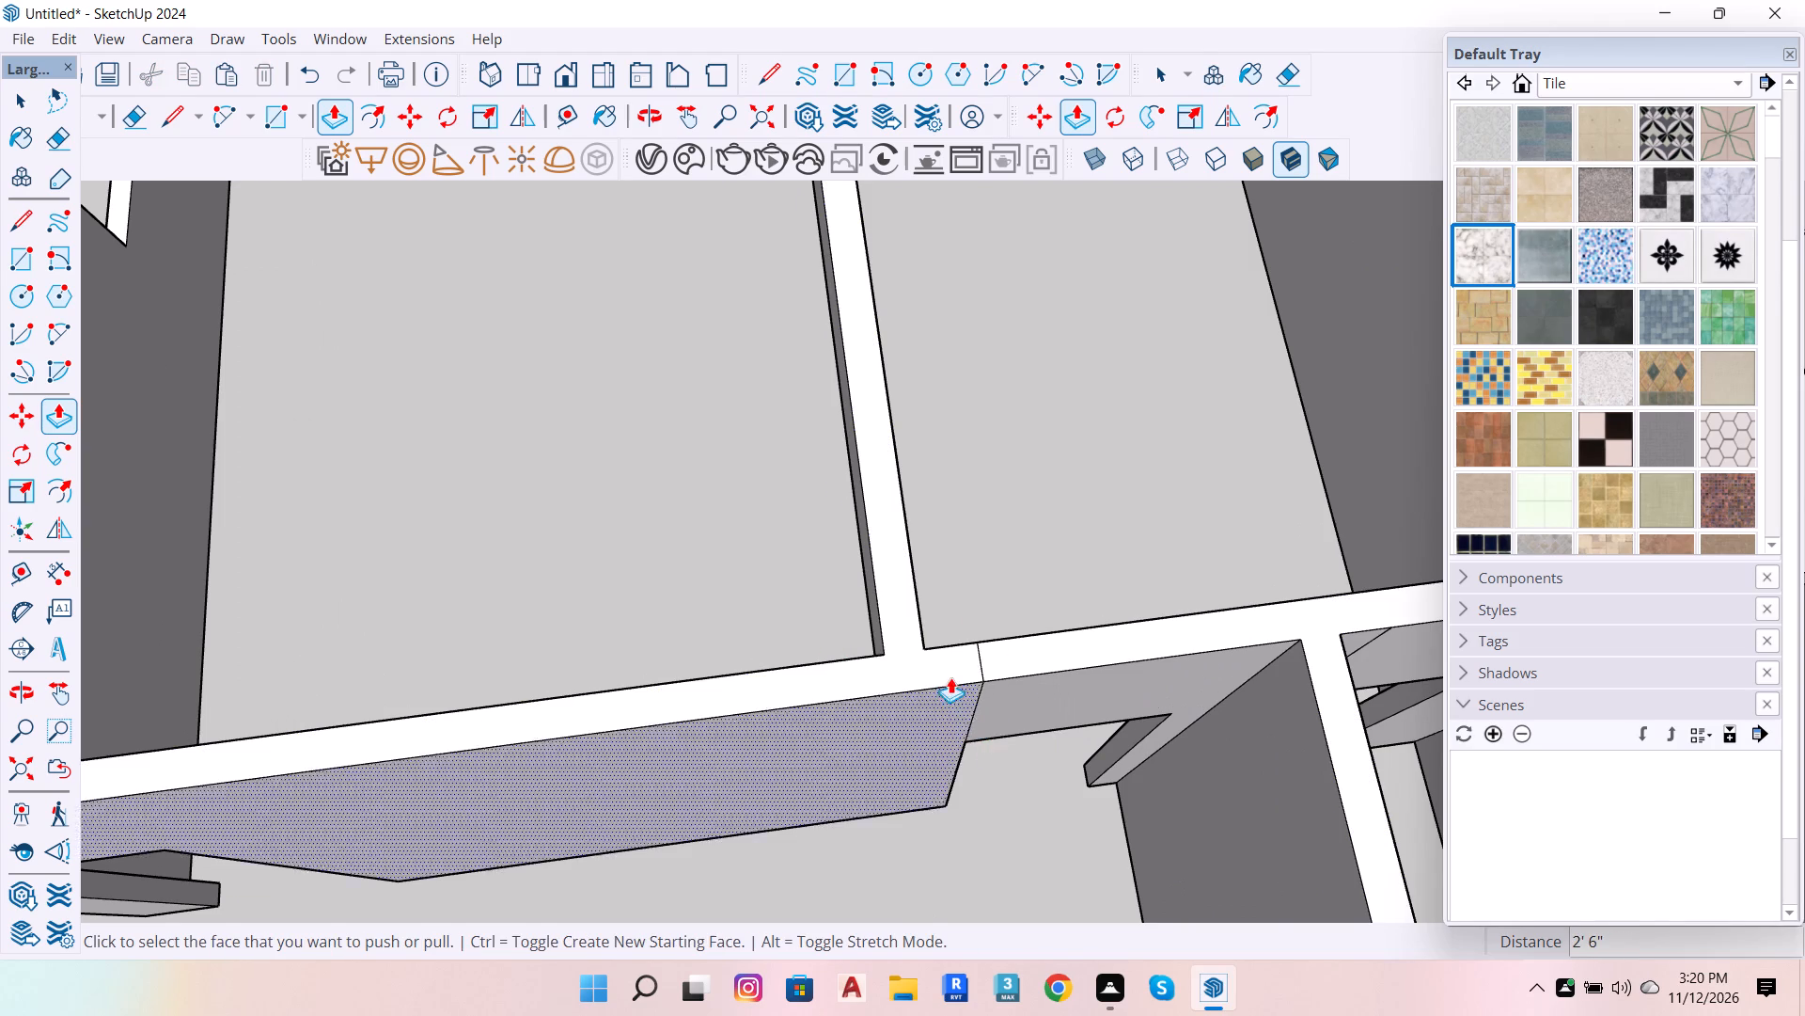
# Push/Pull the upper end section of the partition wall behind the front entrance area 3' across its doorway to form the header.
pyautogui.scroll(-13, 839, 464)
pyautogui.scroll(-7, 1083, 663)
pyautogui.scroll(-7, 1077, 587)
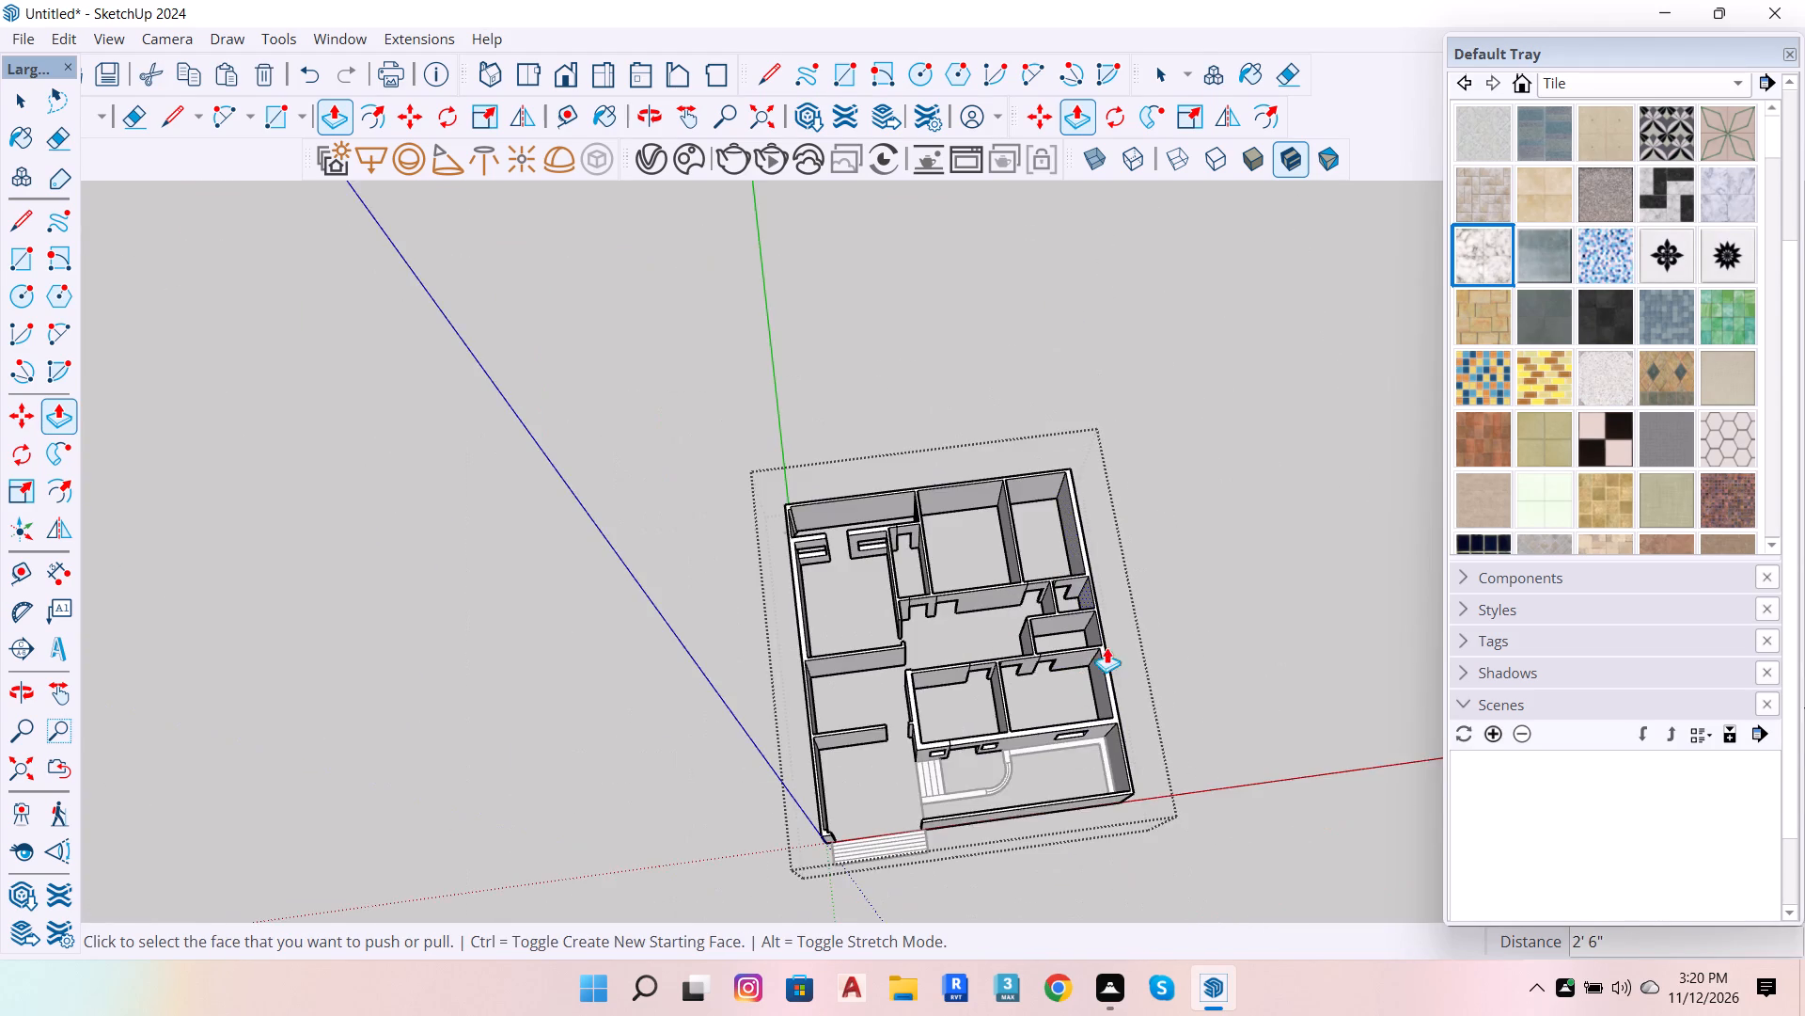
pyautogui.scroll(15, 1075, 738)
pyautogui.scroll(-7, 1055, 607)
pyautogui.scroll(10, 608, 632)
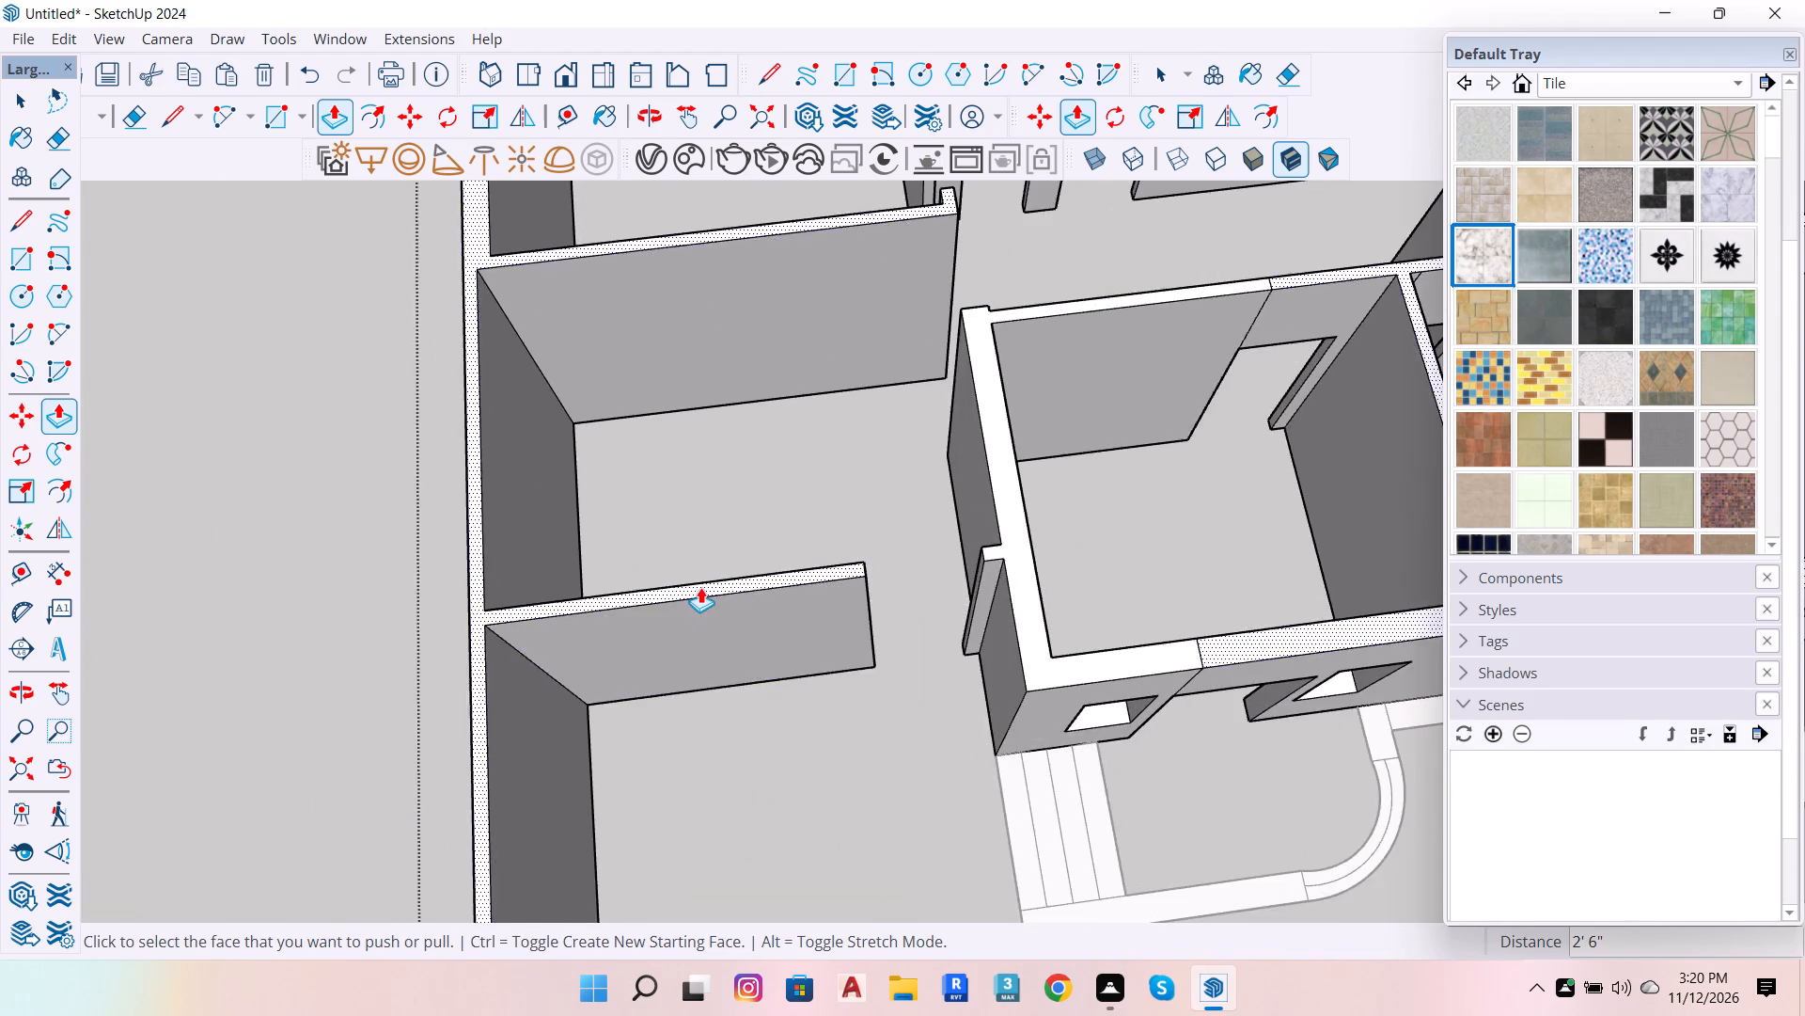
pyautogui.scroll(4, 700, 587)
pyautogui.scroll(-14, 972, 629)
pyautogui.scroll(13, 641, 606)
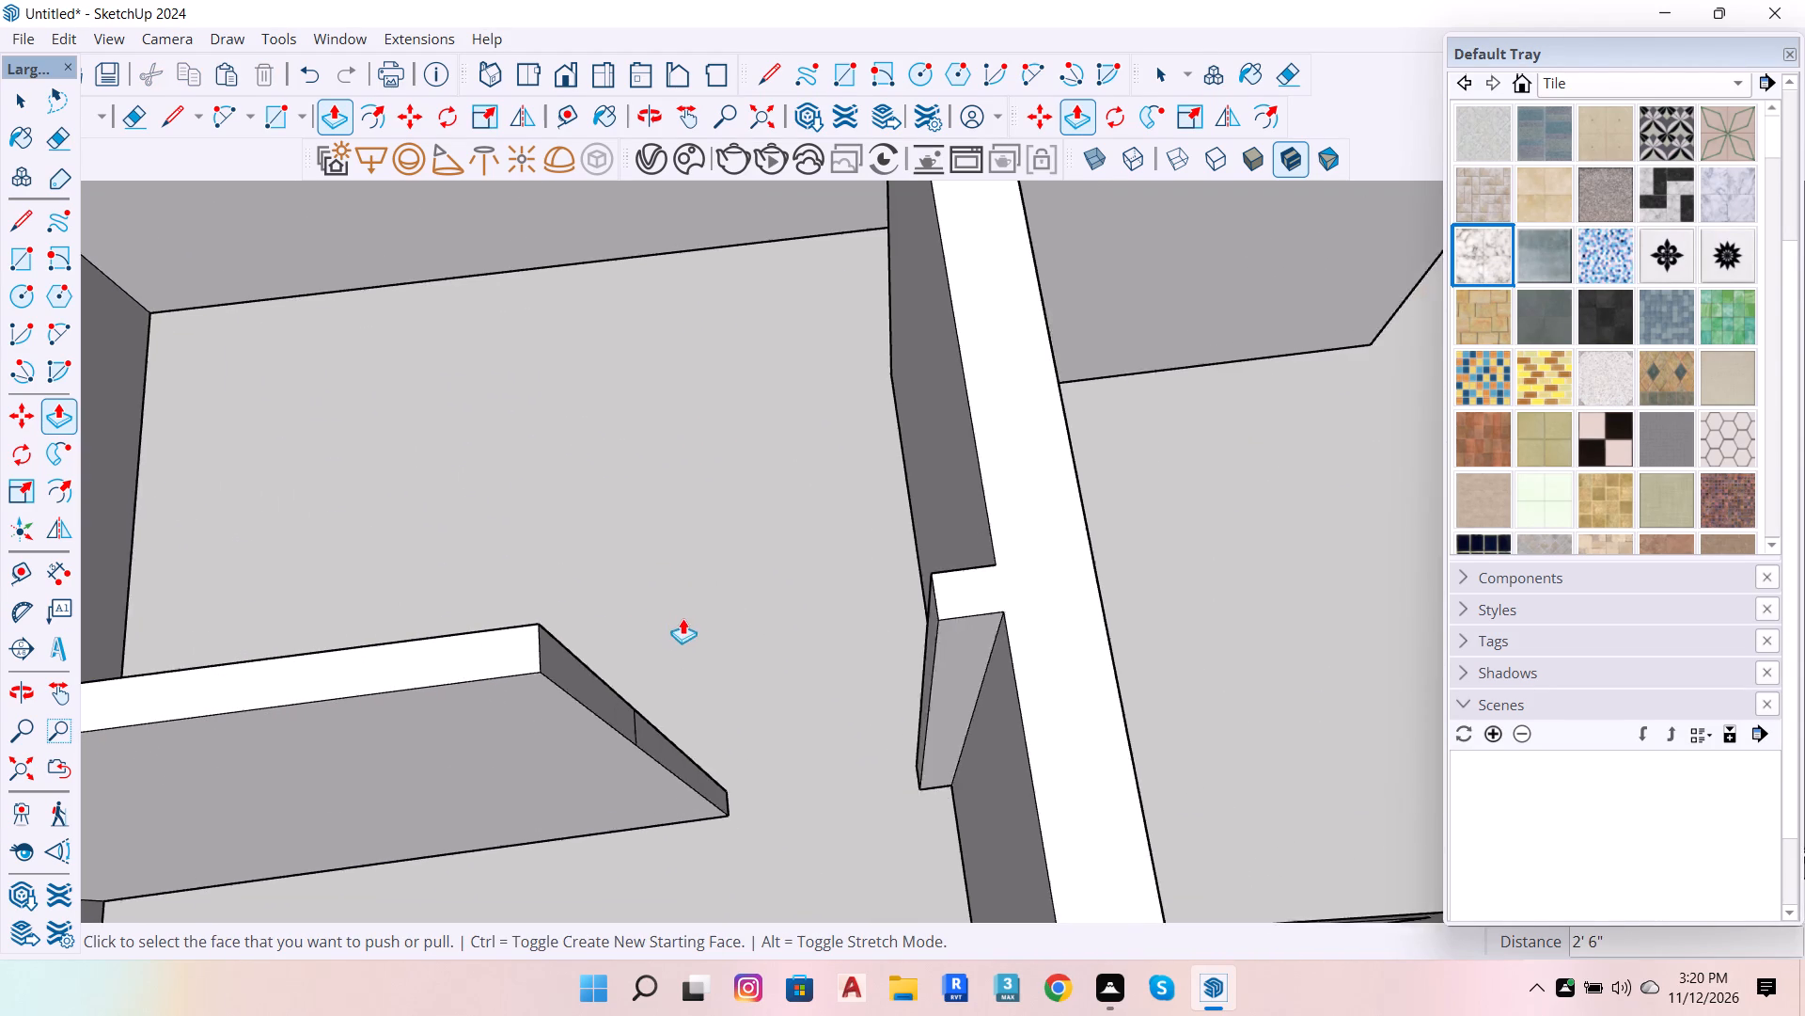
pyautogui.scroll(1, 683, 618)
pyautogui.click(593, 707)
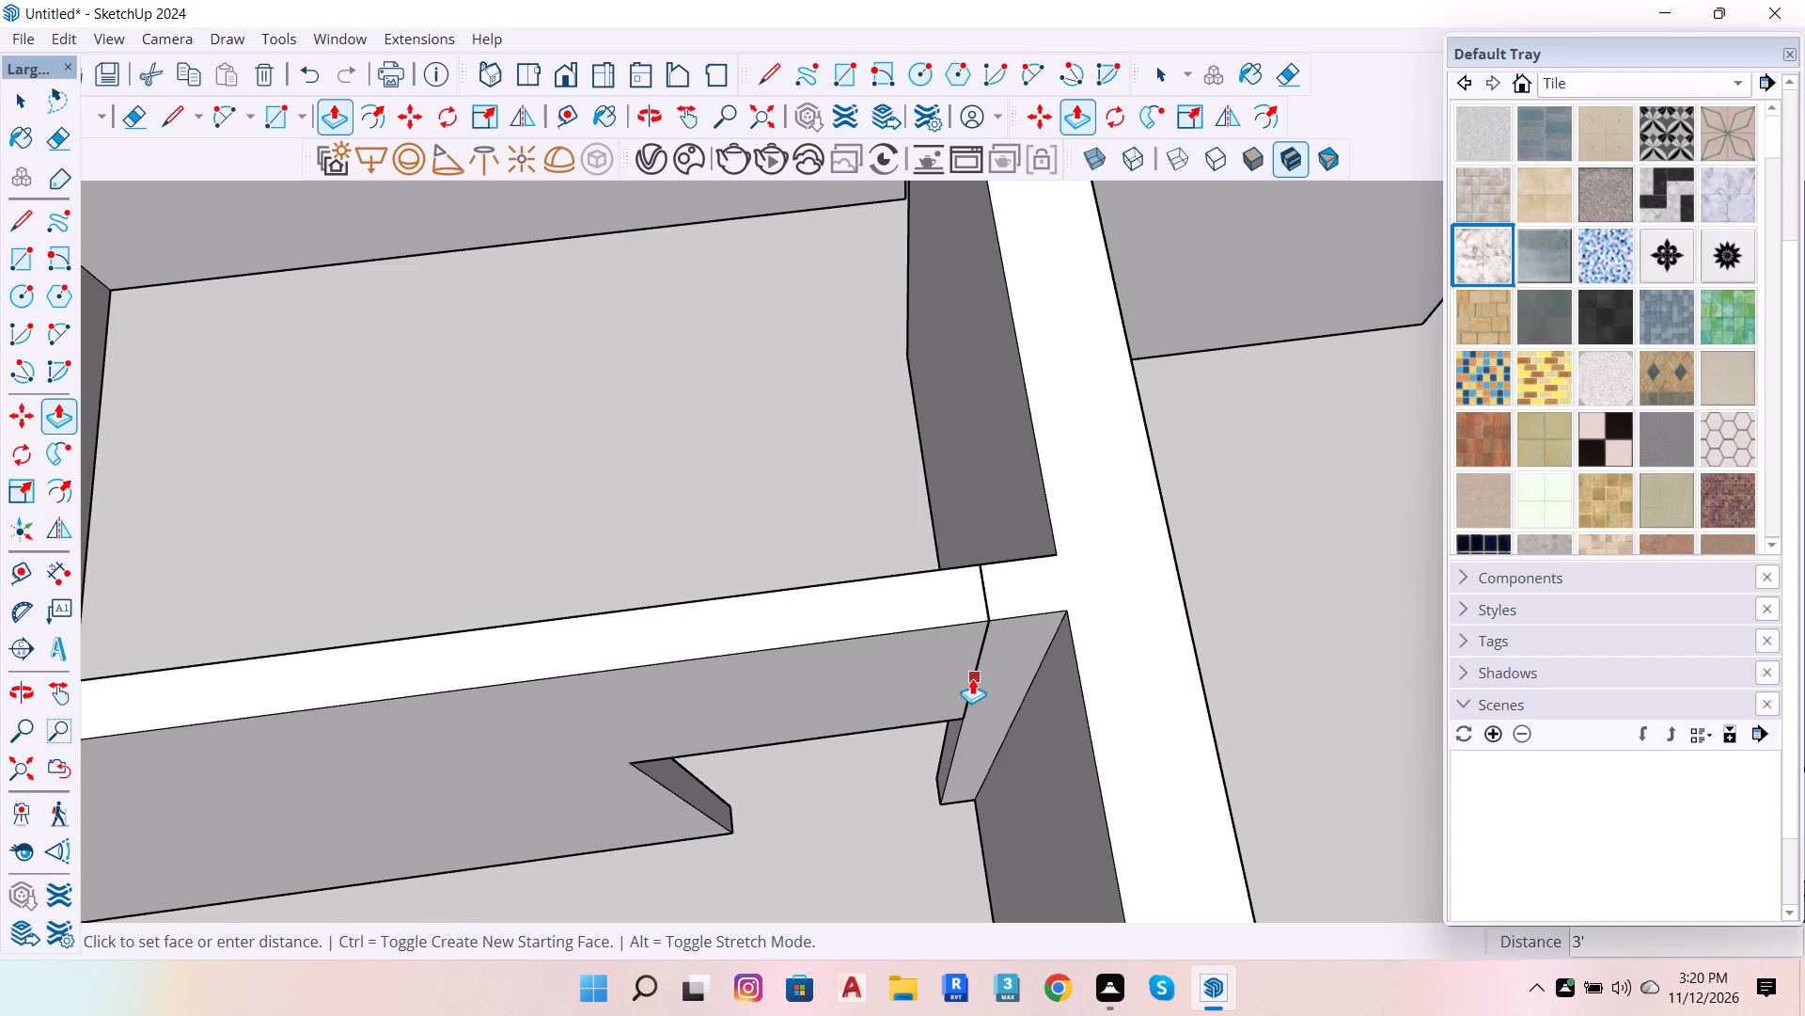
pyautogui.click(972, 678)
# Examine the front entrance opening by the steps and the adjoining boundary wall ends.
pyautogui.scroll(-20, 980, 585)
pyautogui.scroll(-8, 980, 585)
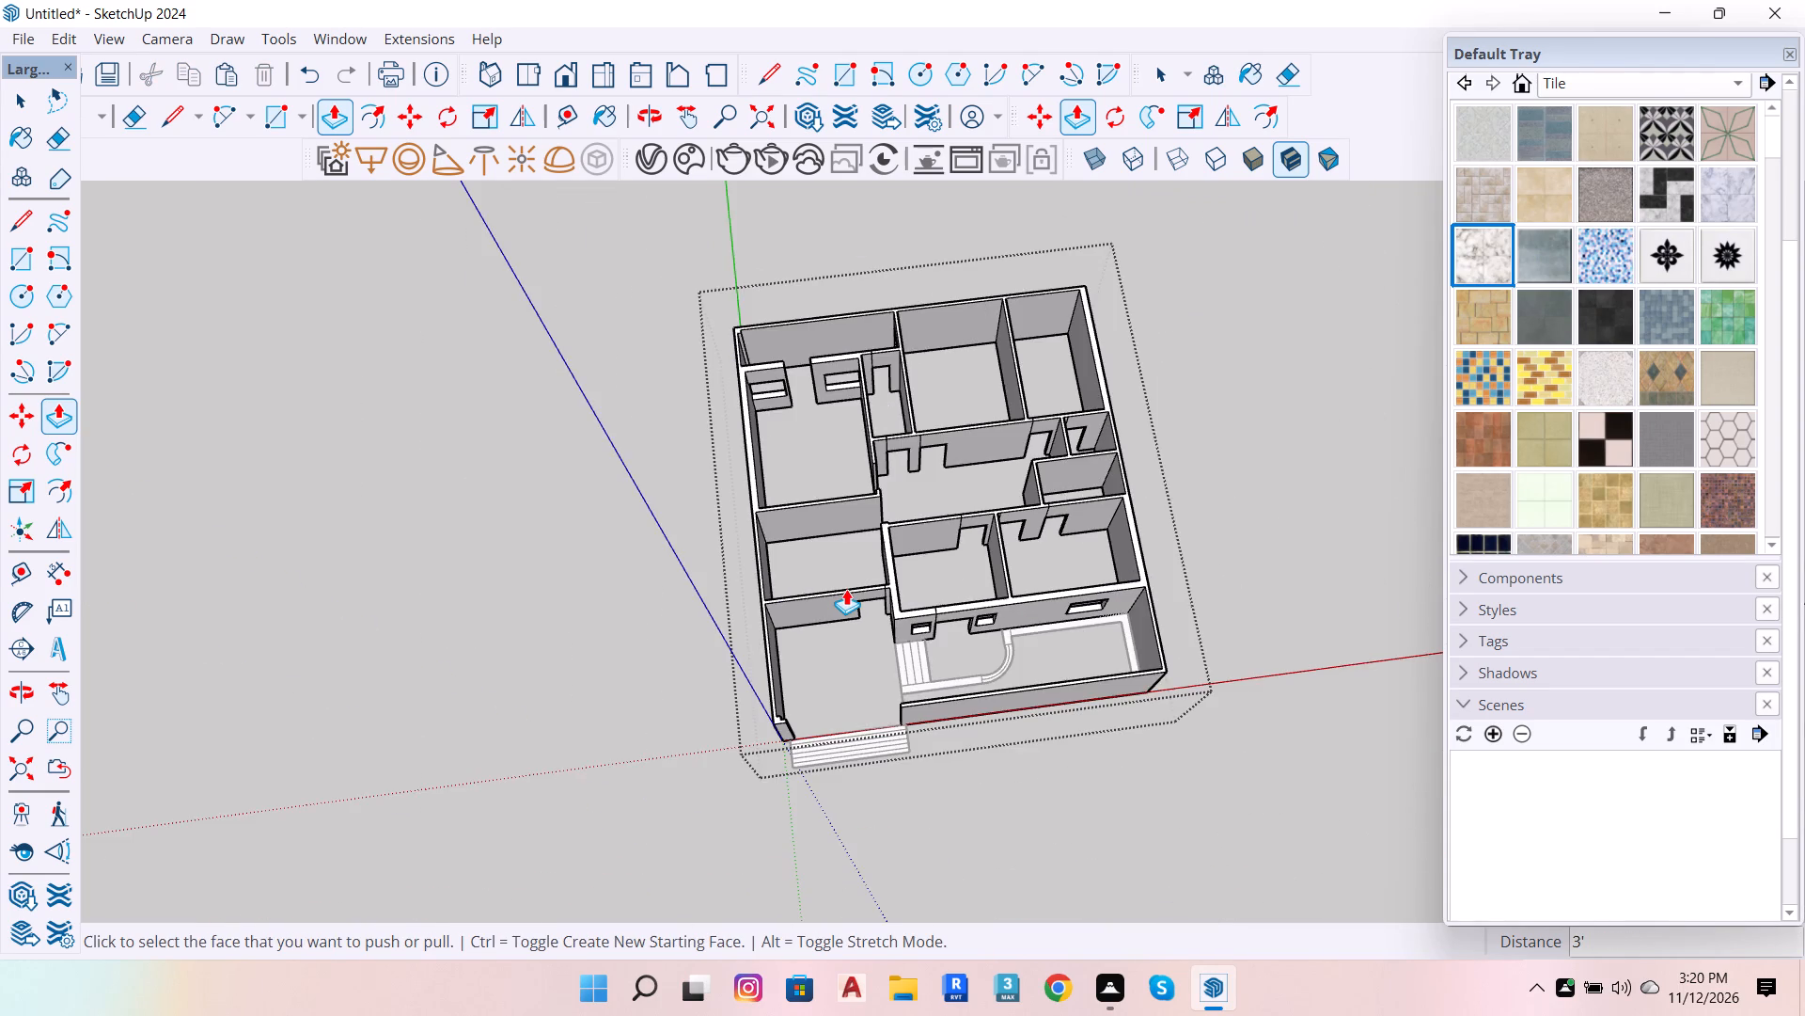
pyautogui.scroll(-5, 846, 589)
pyautogui.scroll(6, 836, 760)
pyautogui.scroll(7, 738, 632)
pyautogui.scroll(7, 1091, 548)
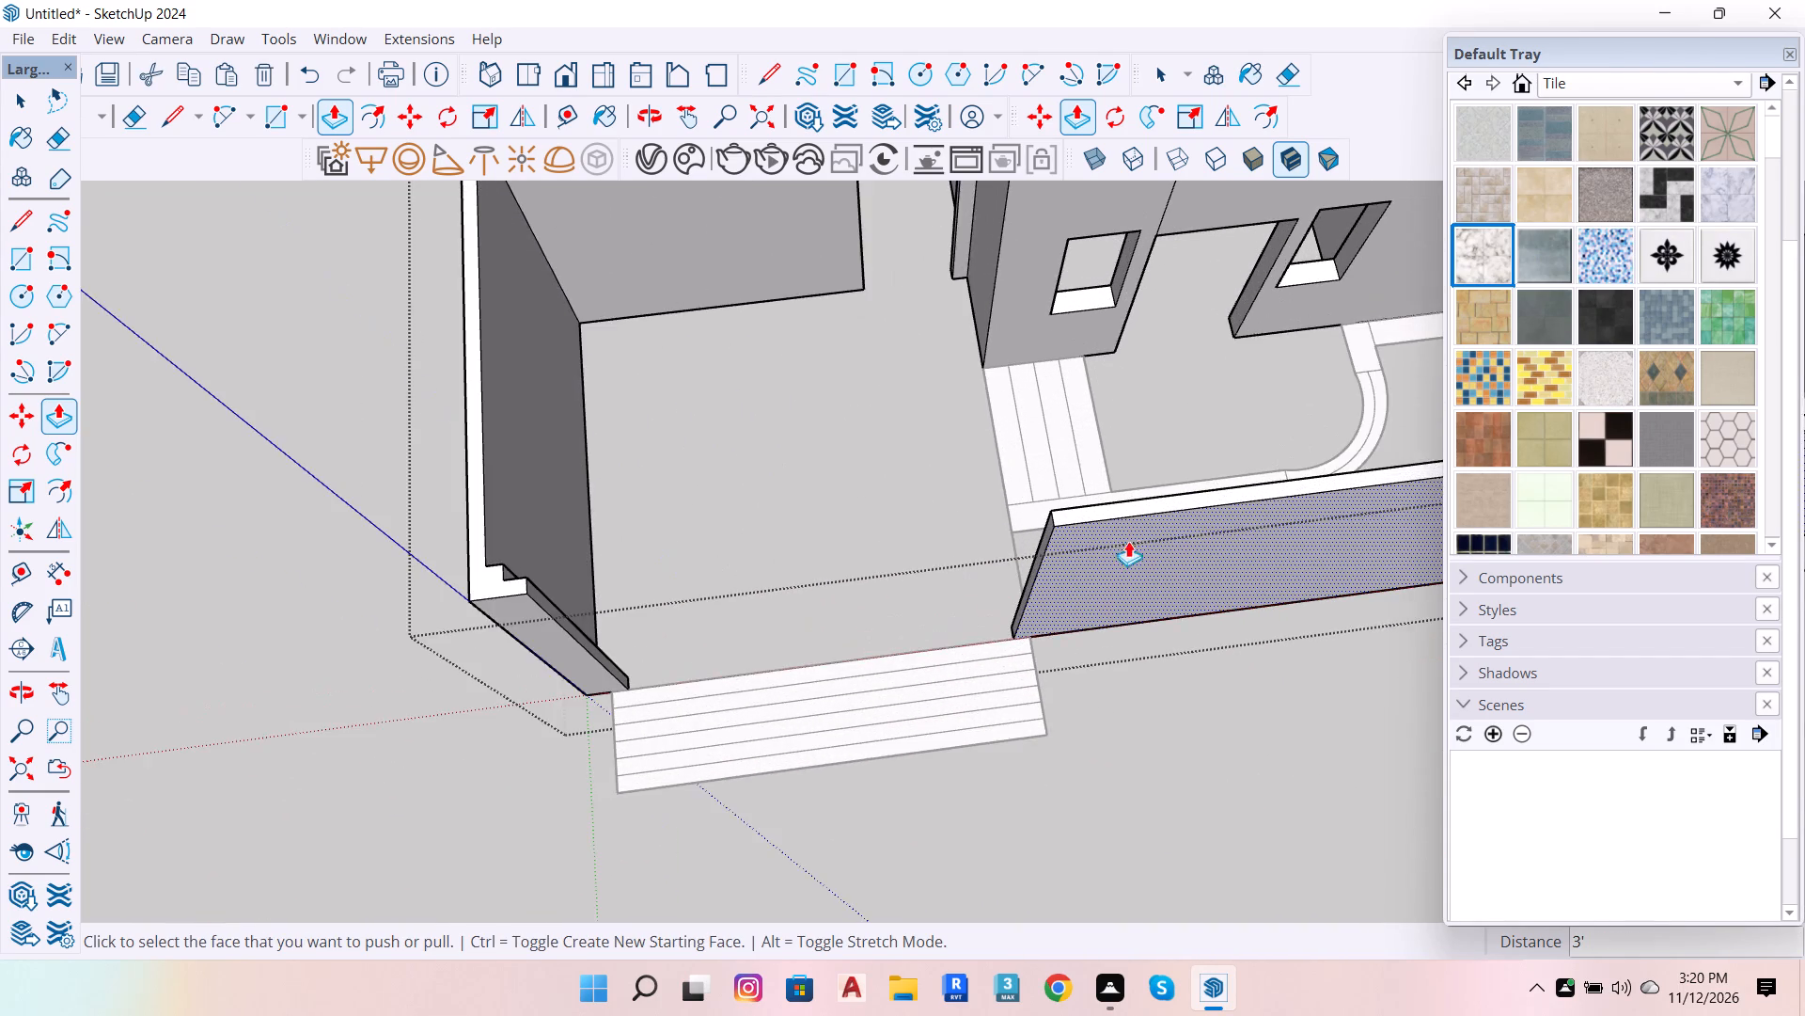
pyautogui.scroll(6, 1161, 541)
pyautogui.scroll(-14, 1164, 543)
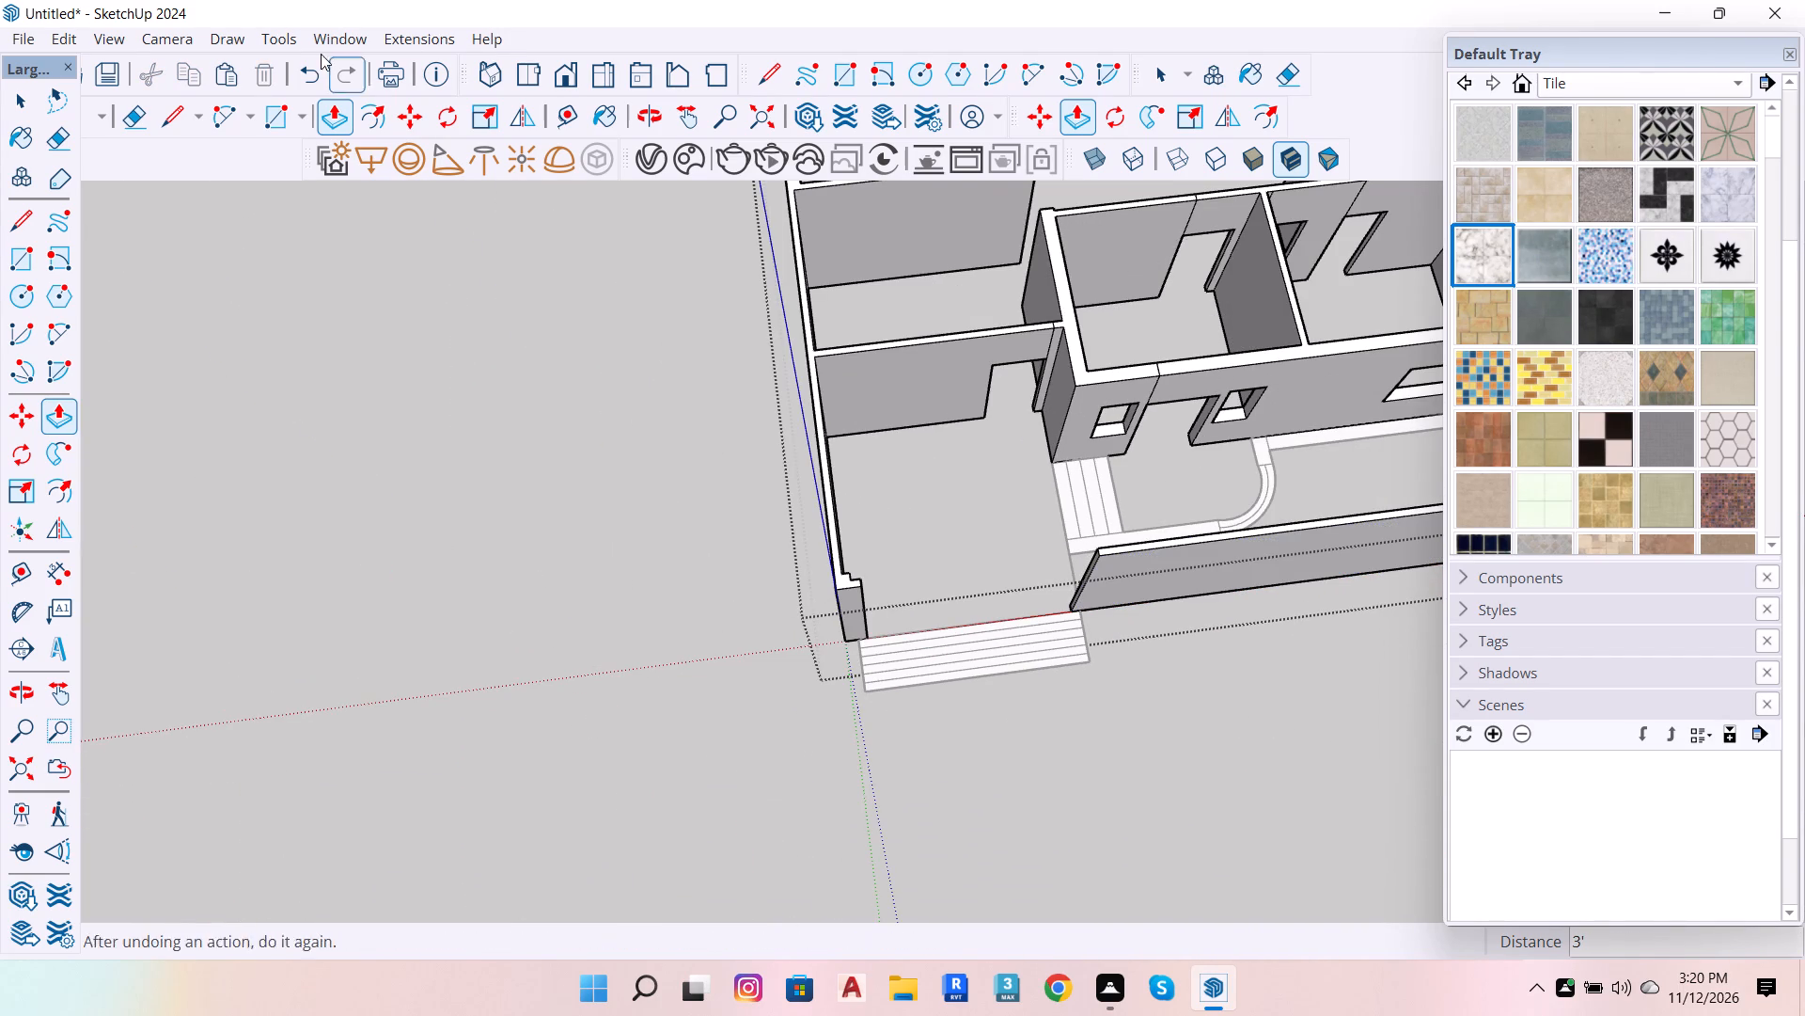
# Exit the wall group and run the FixIt 101 cleanup on the selected house walls.
pyautogui.click(0, 104)
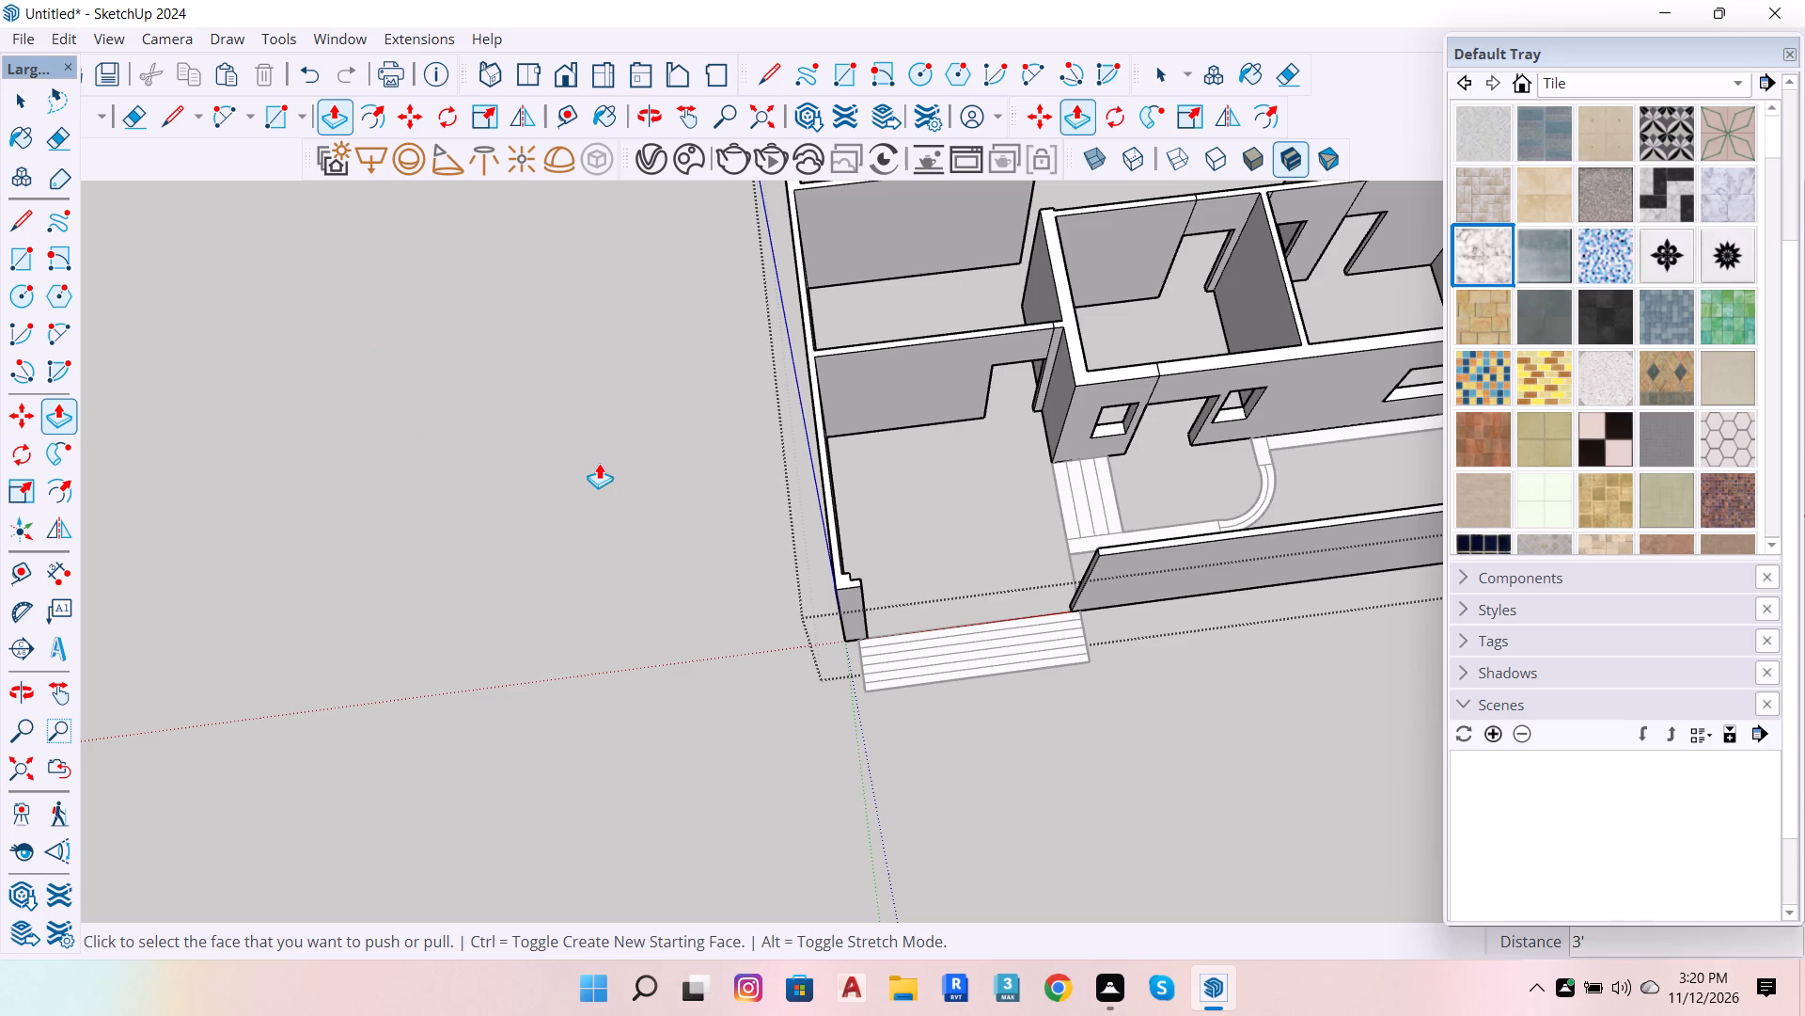
pyautogui.doubleClick(599, 463)
pyautogui.click(20, 95)
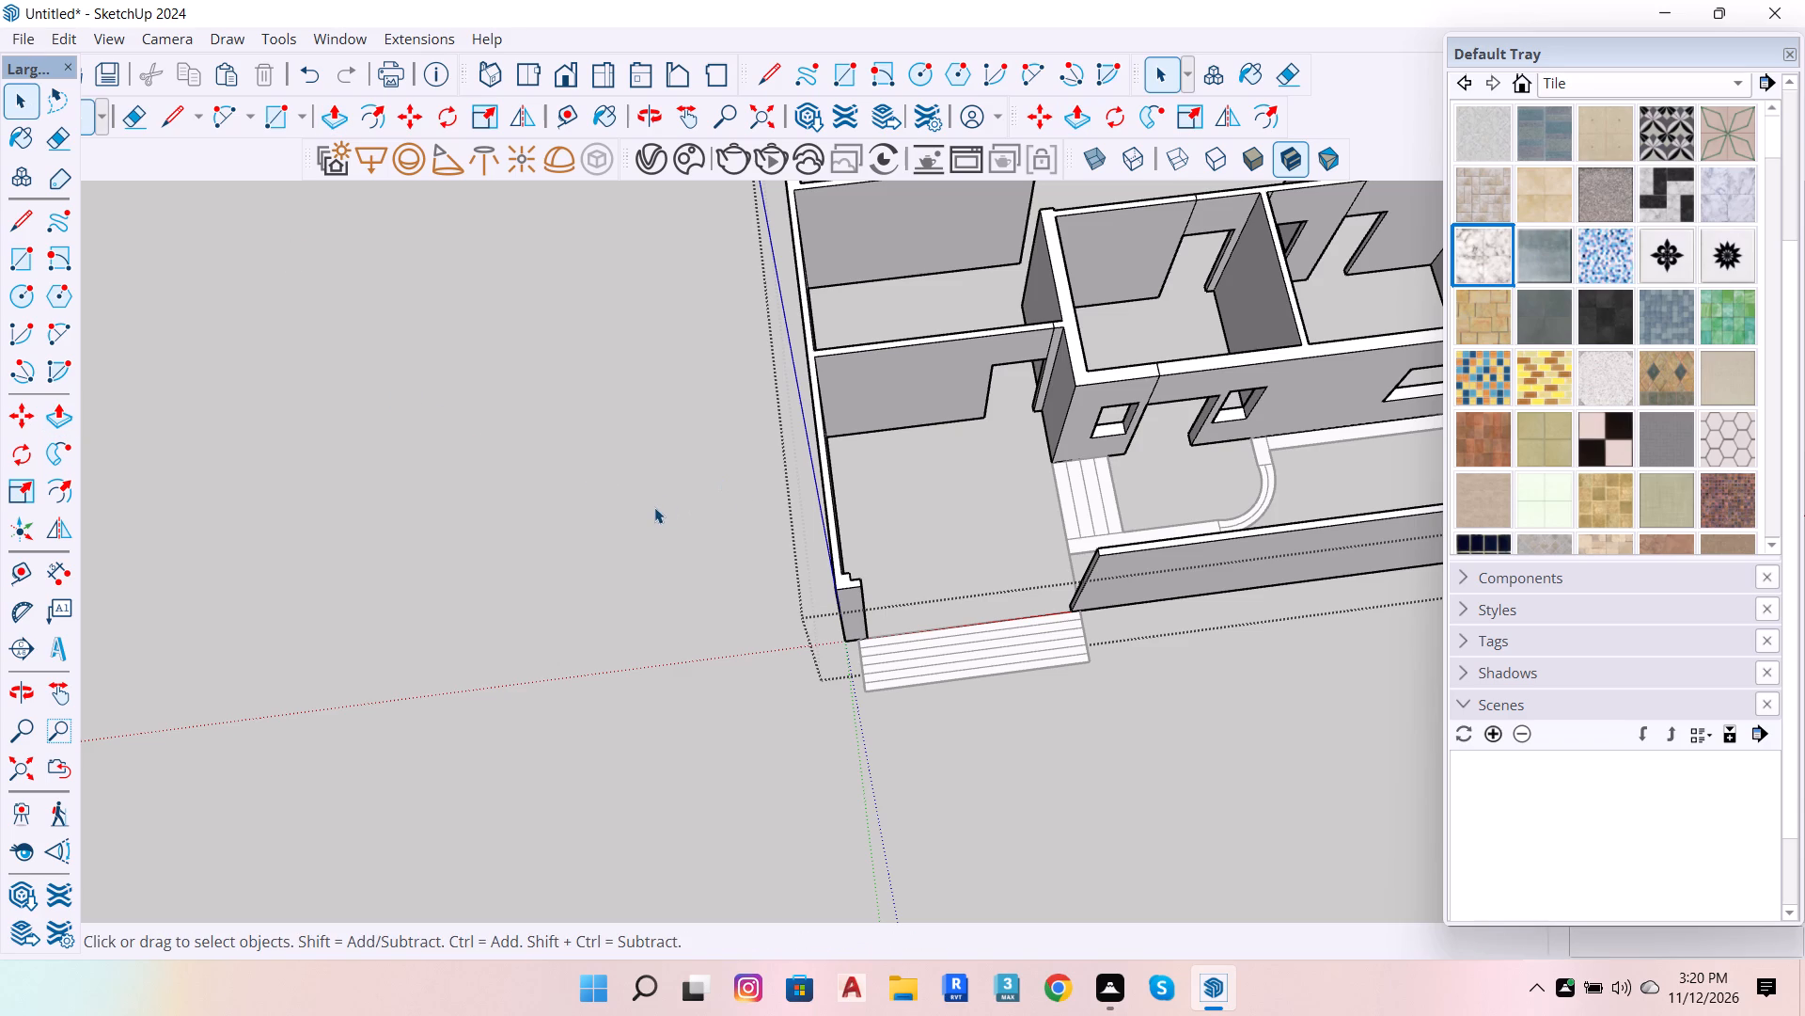
pyautogui.doubleClick(654, 509)
pyautogui.scroll(-8, 793, 611)
pyautogui.scroll(6, 1026, 589)
pyautogui.click(1028, 615)
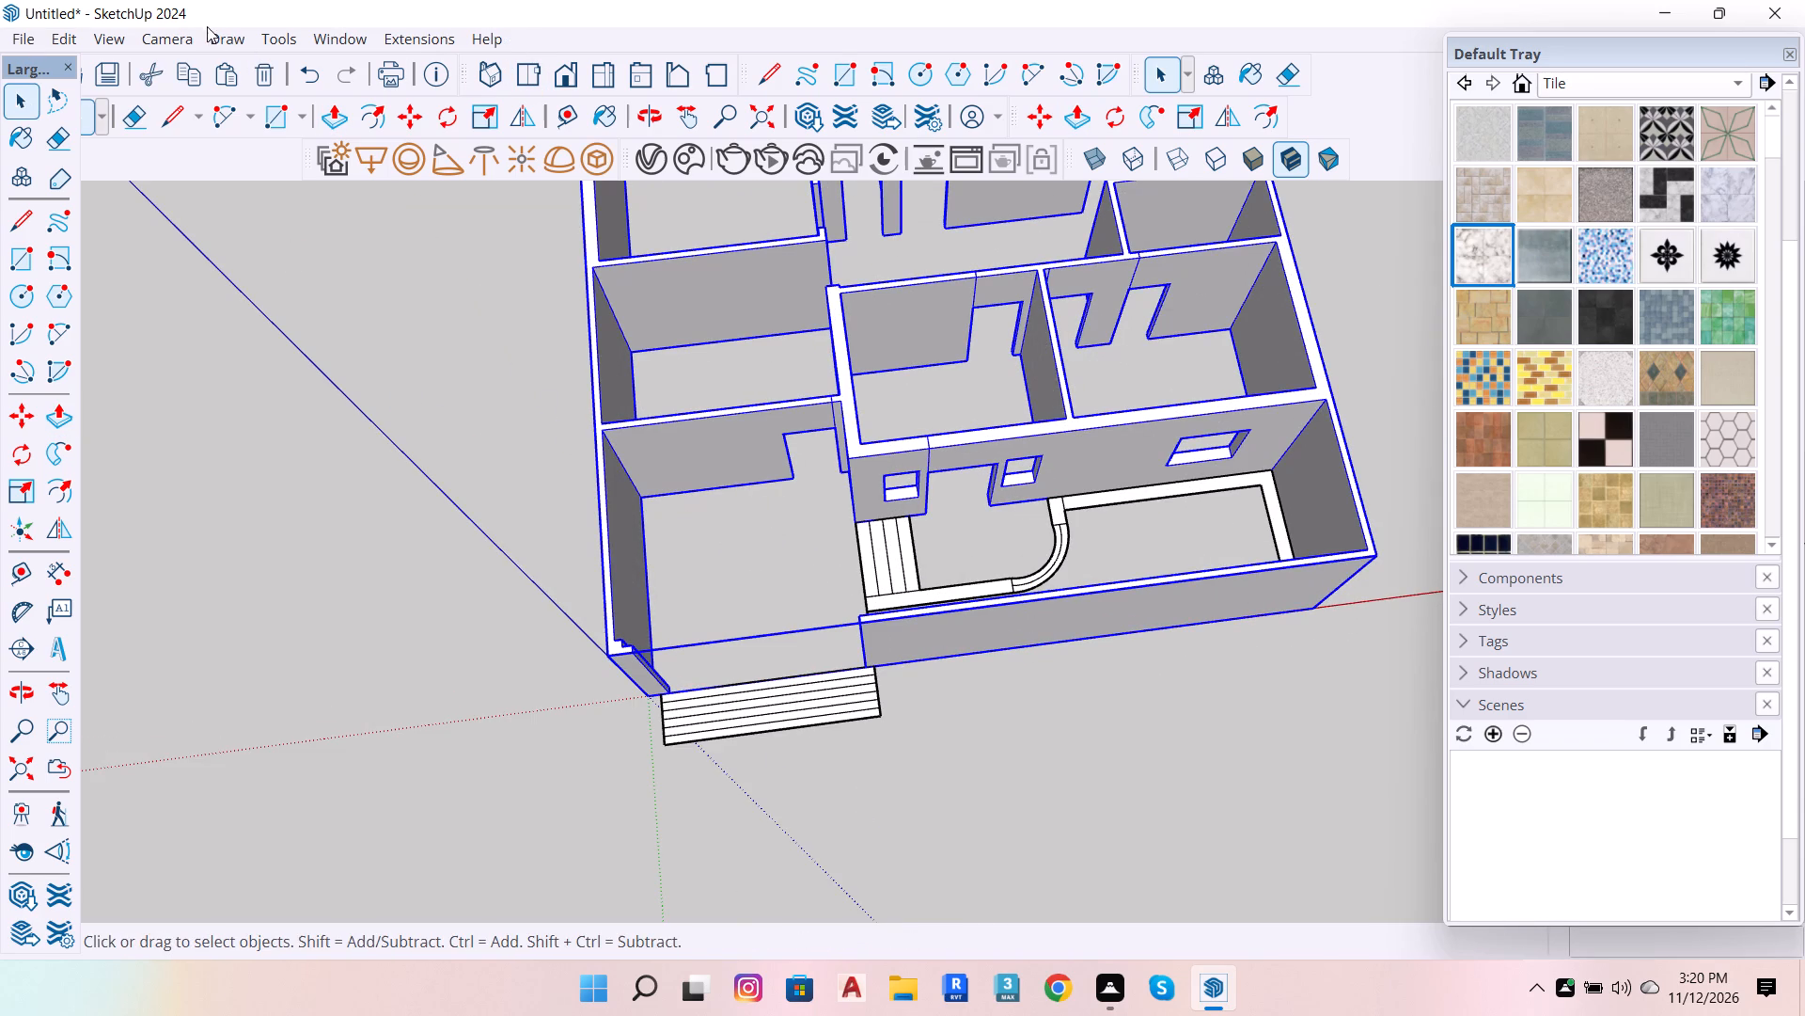
pyautogui.click(416, 47)
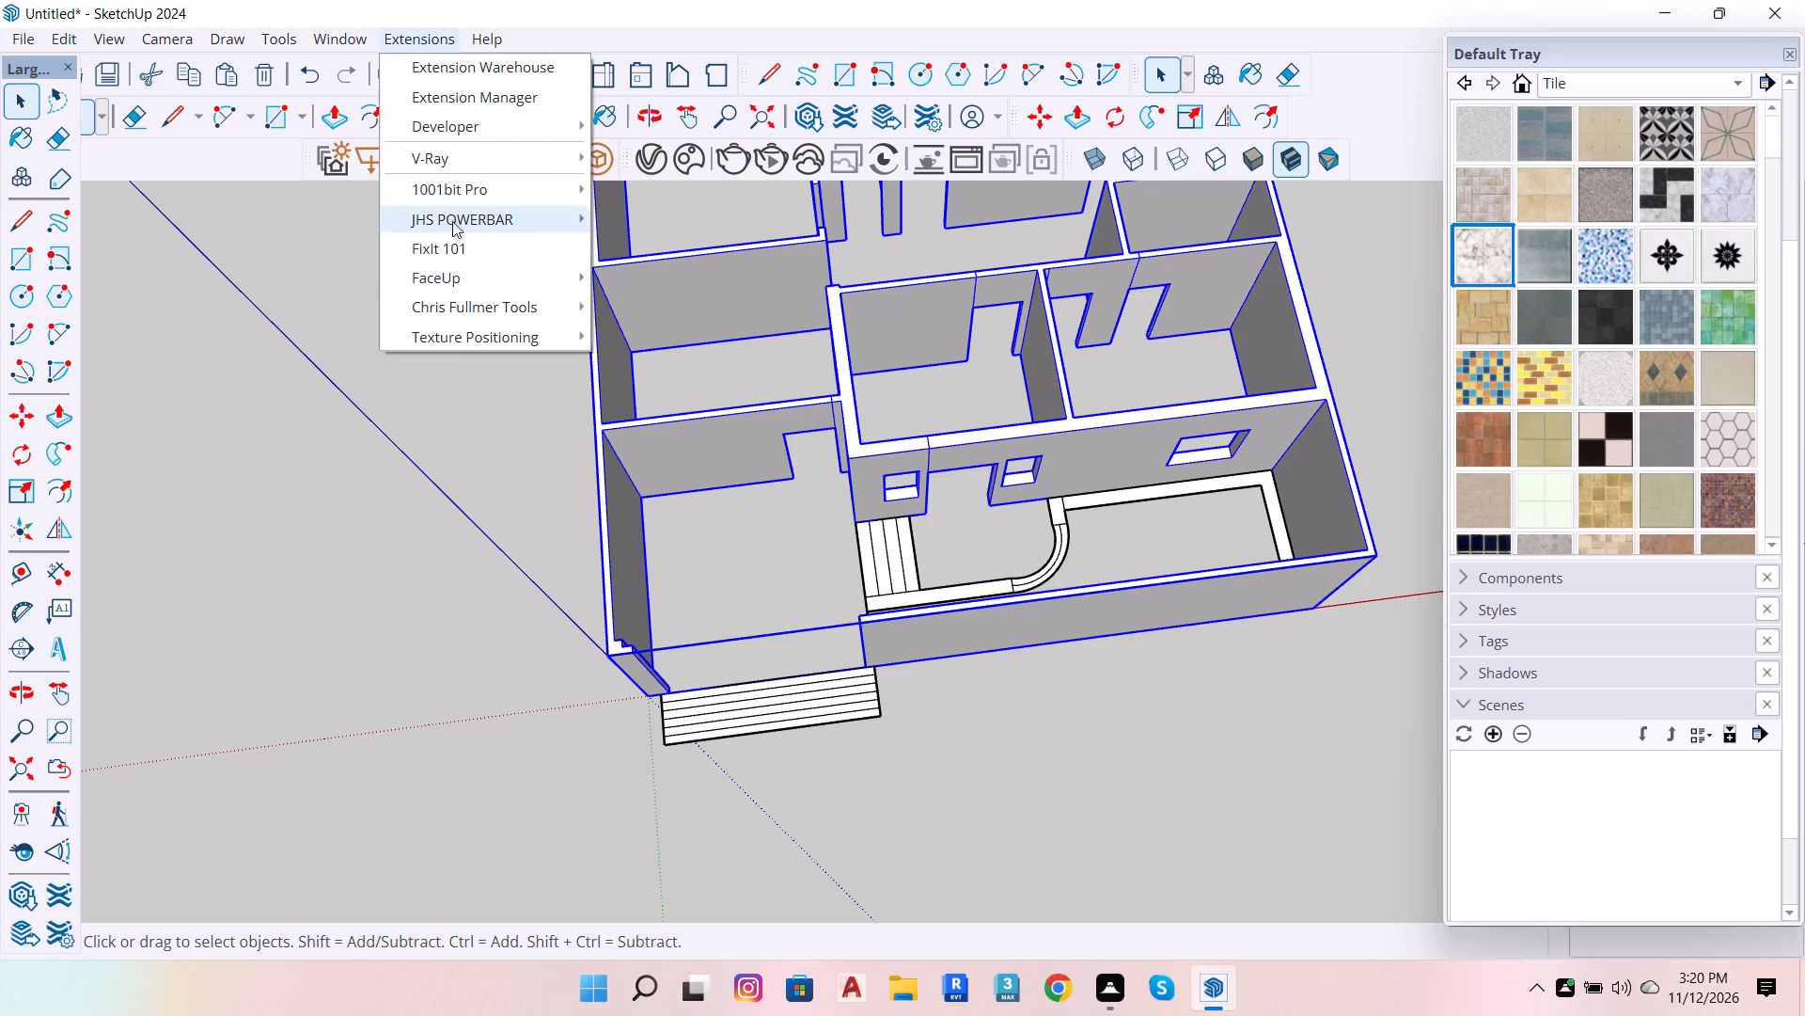
pyautogui.click(480, 242)
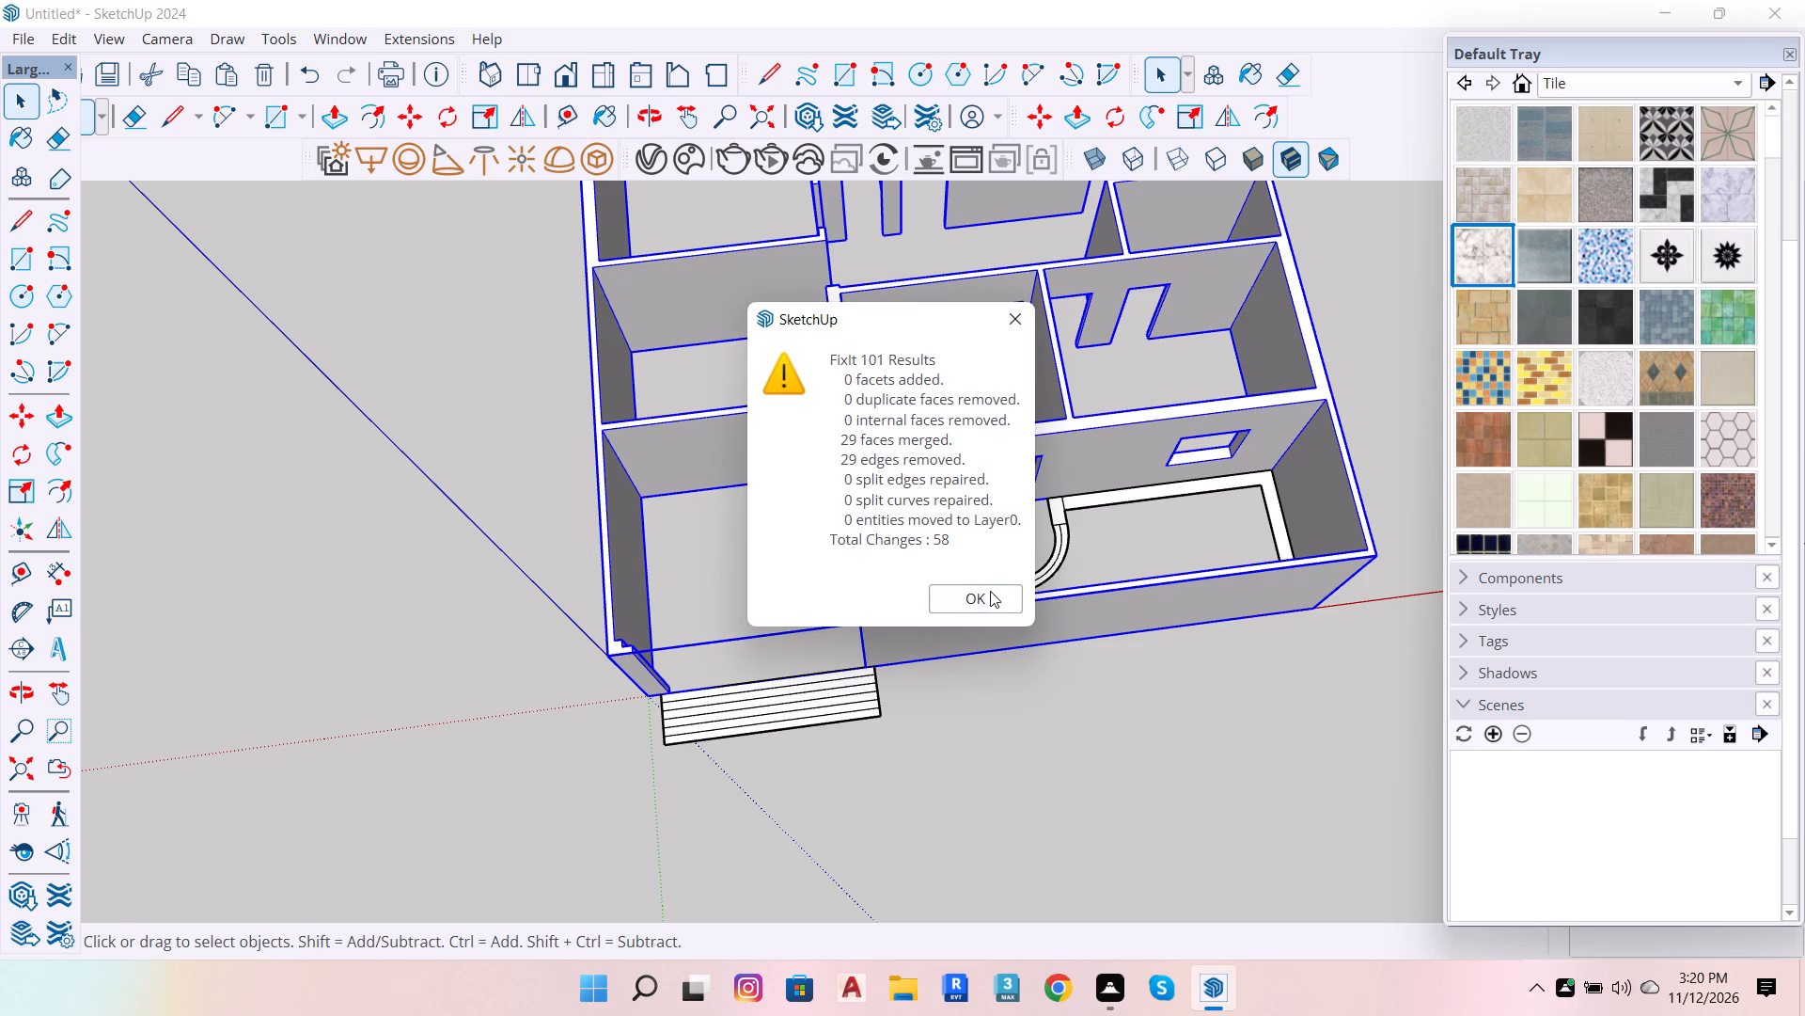
pyautogui.click(990, 591)
pyautogui.doubleClick(1084, 720)
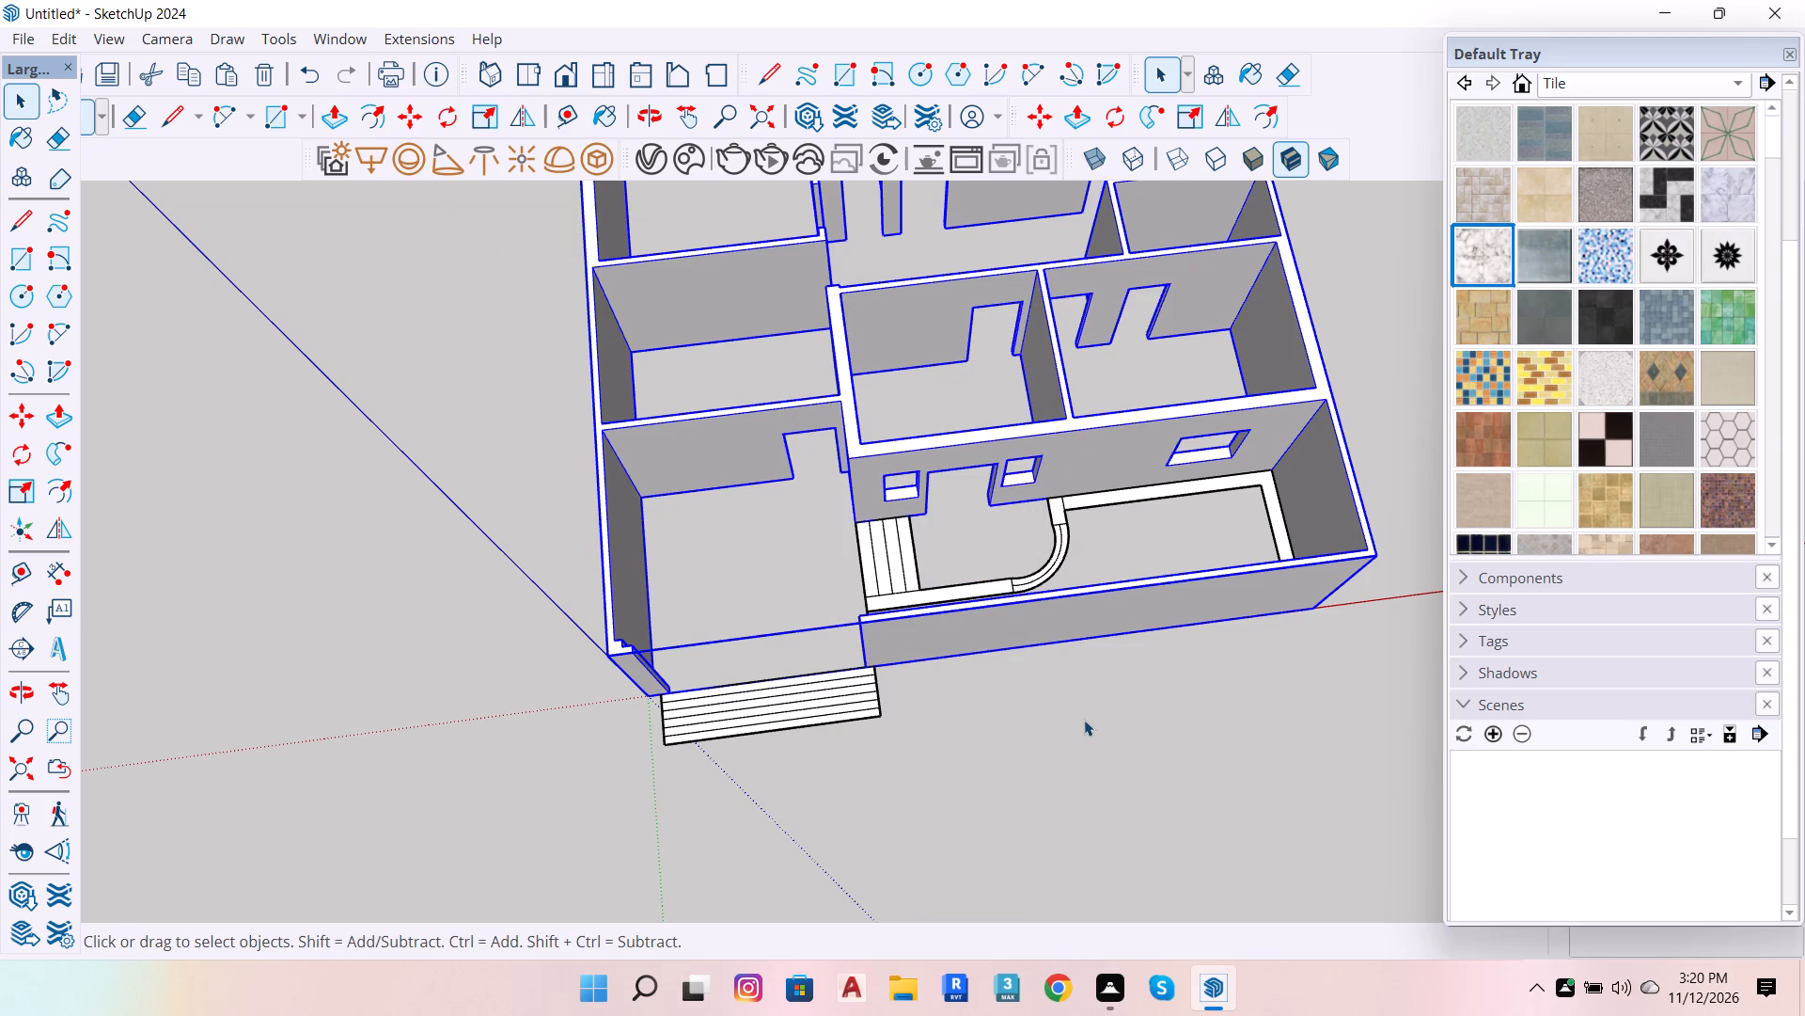
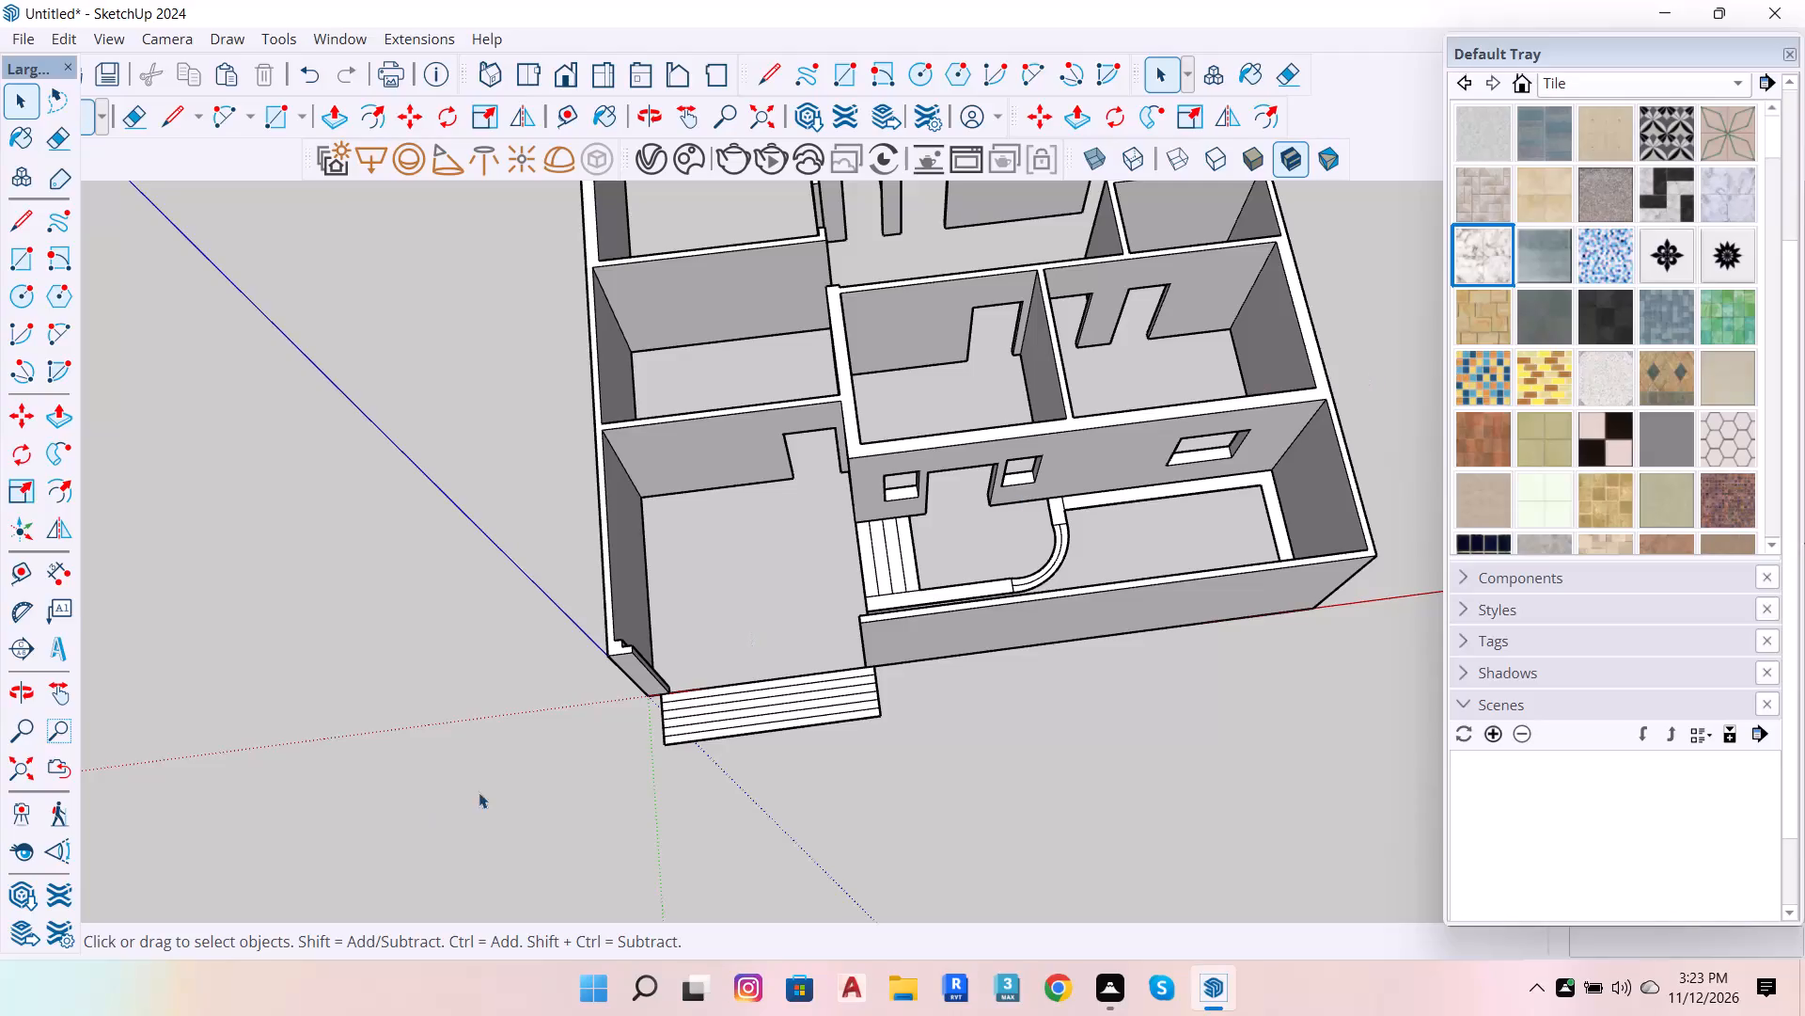
# Erase the dividing edge between the veranda's perimeter strip and the short strip section beside the curved strip.
pyautogui.scroll(-6, 504, 766)
pyautogui.scroll(5, 1047, 604)
pyautogui.scroll(14, 961, 587)
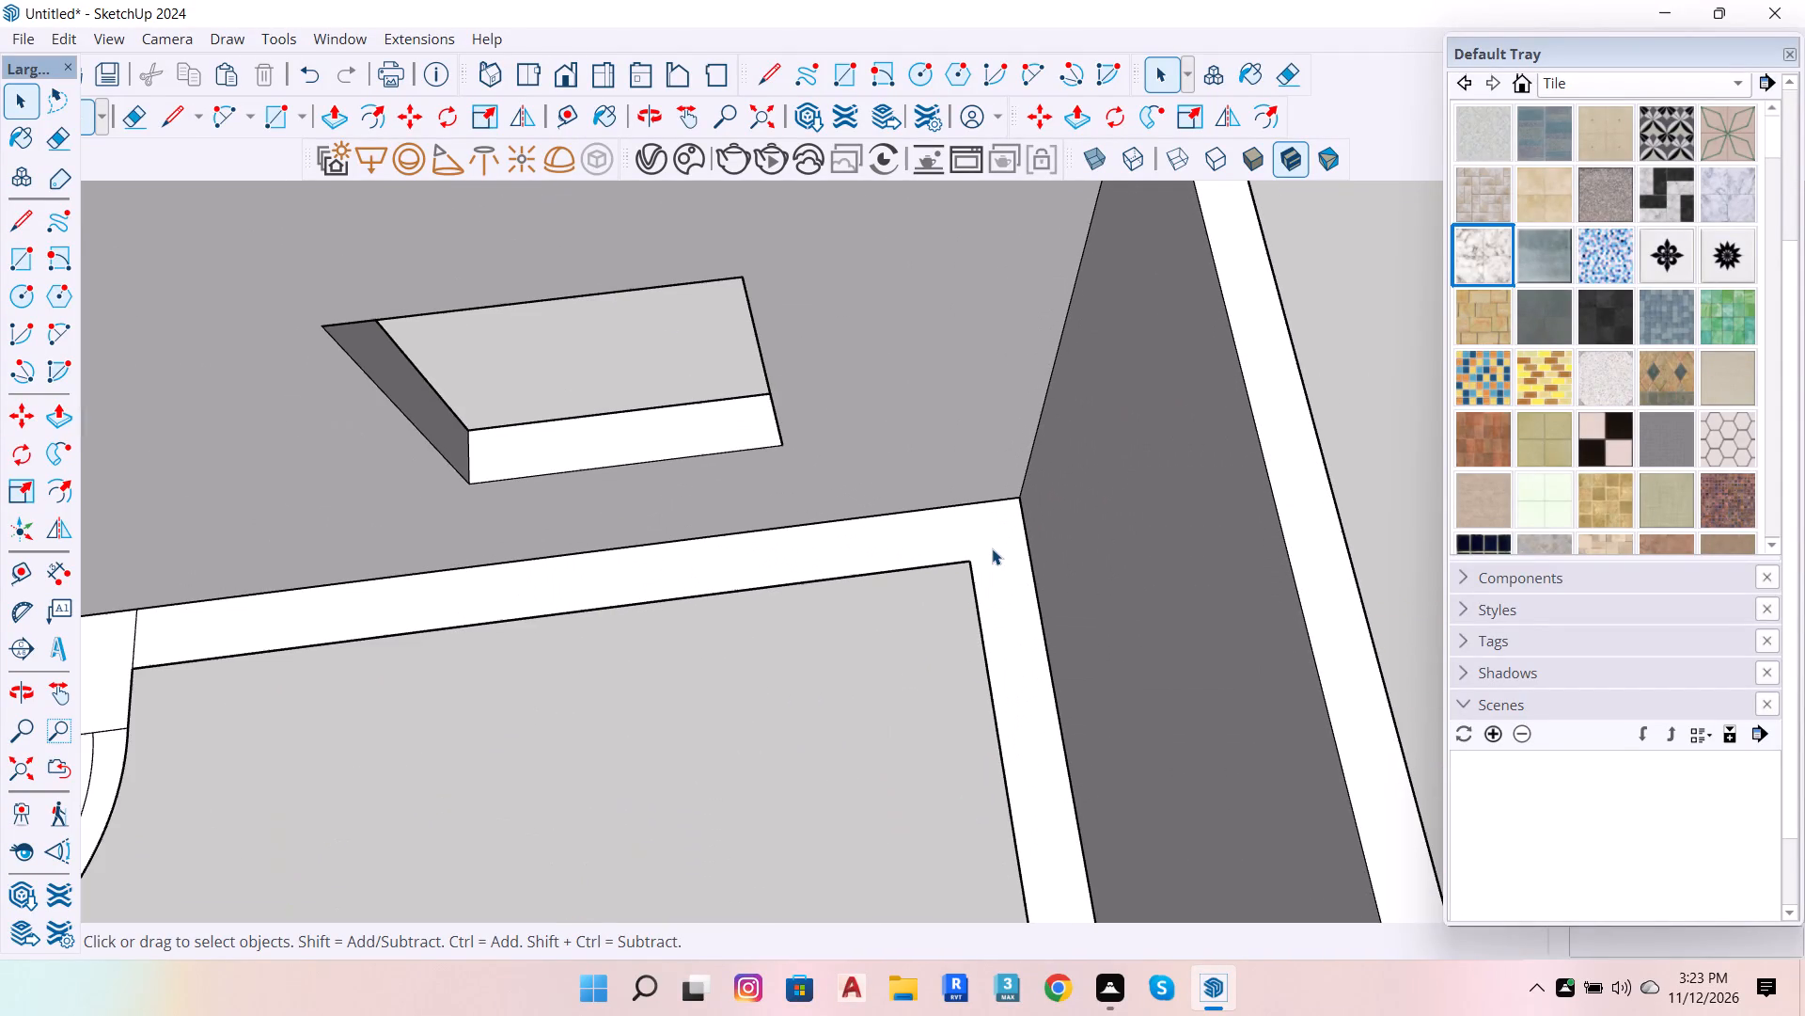
pyautogui.click(992, 548)
pyautogui.scroll(-6, 992, 548)
pyautogui.scroll(5, 566, 549)
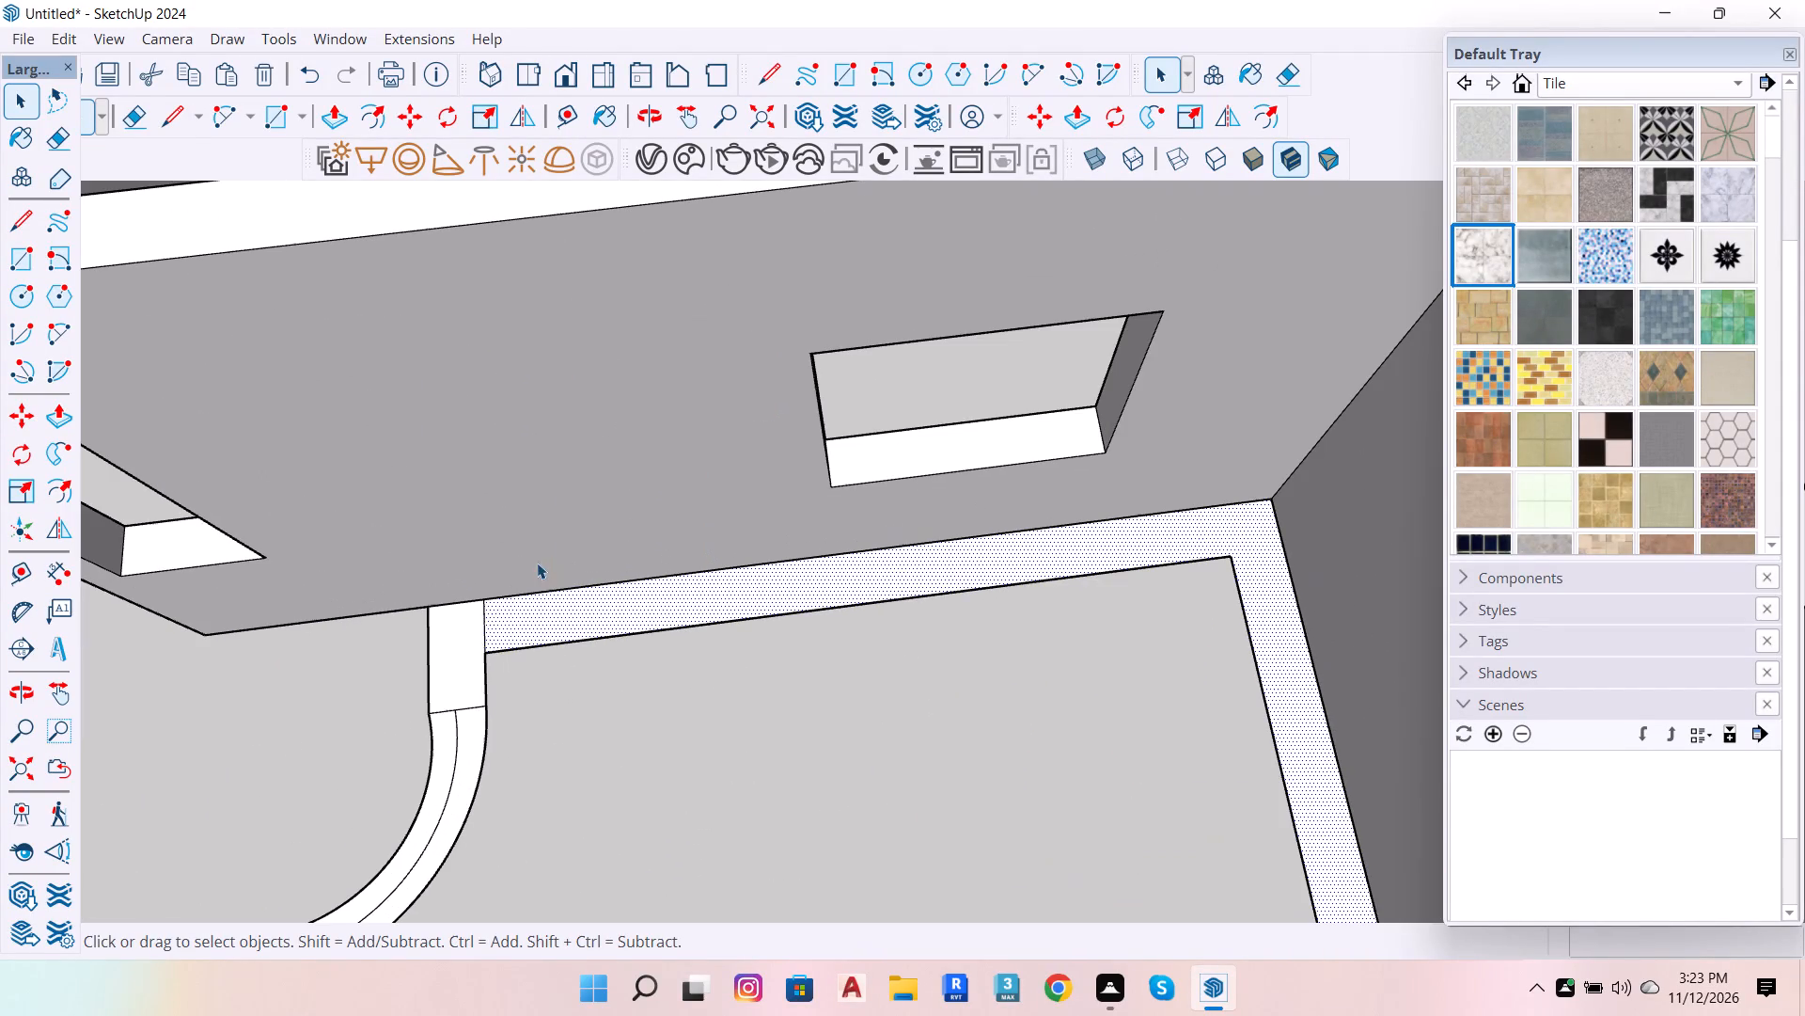
pyautogui.click(496, 620)
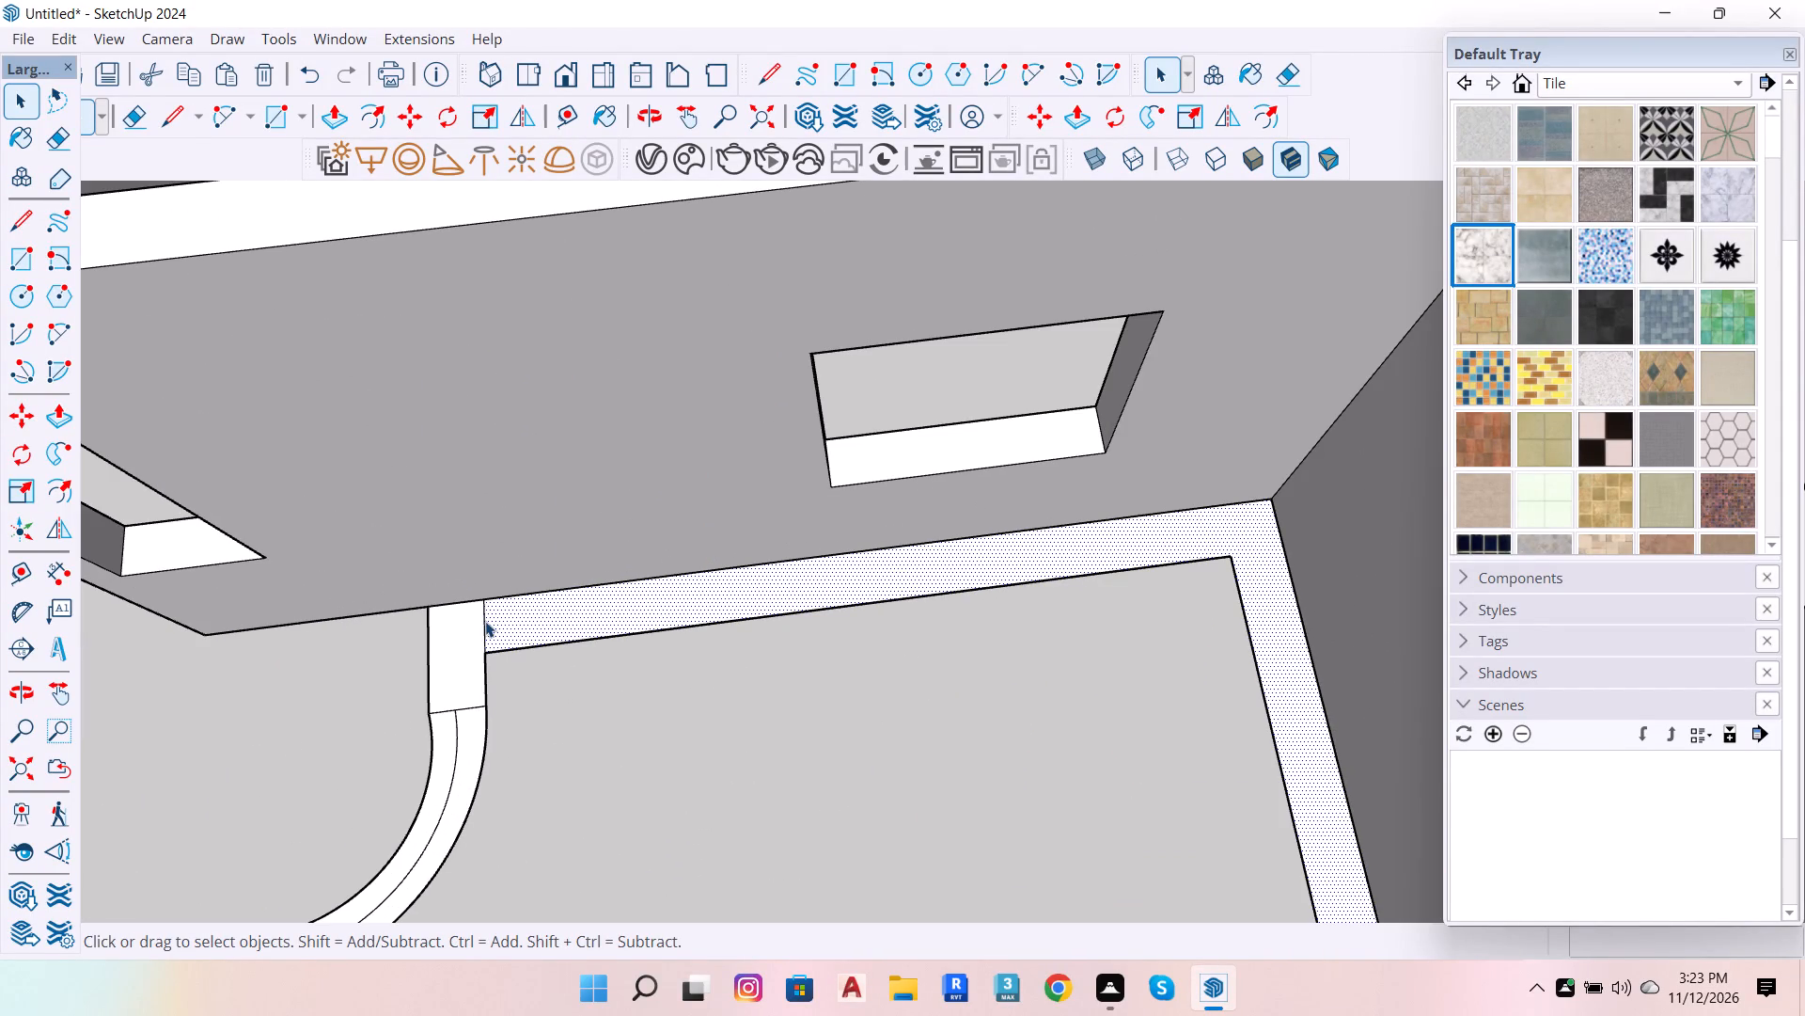
pyautogui.click(485, 621)
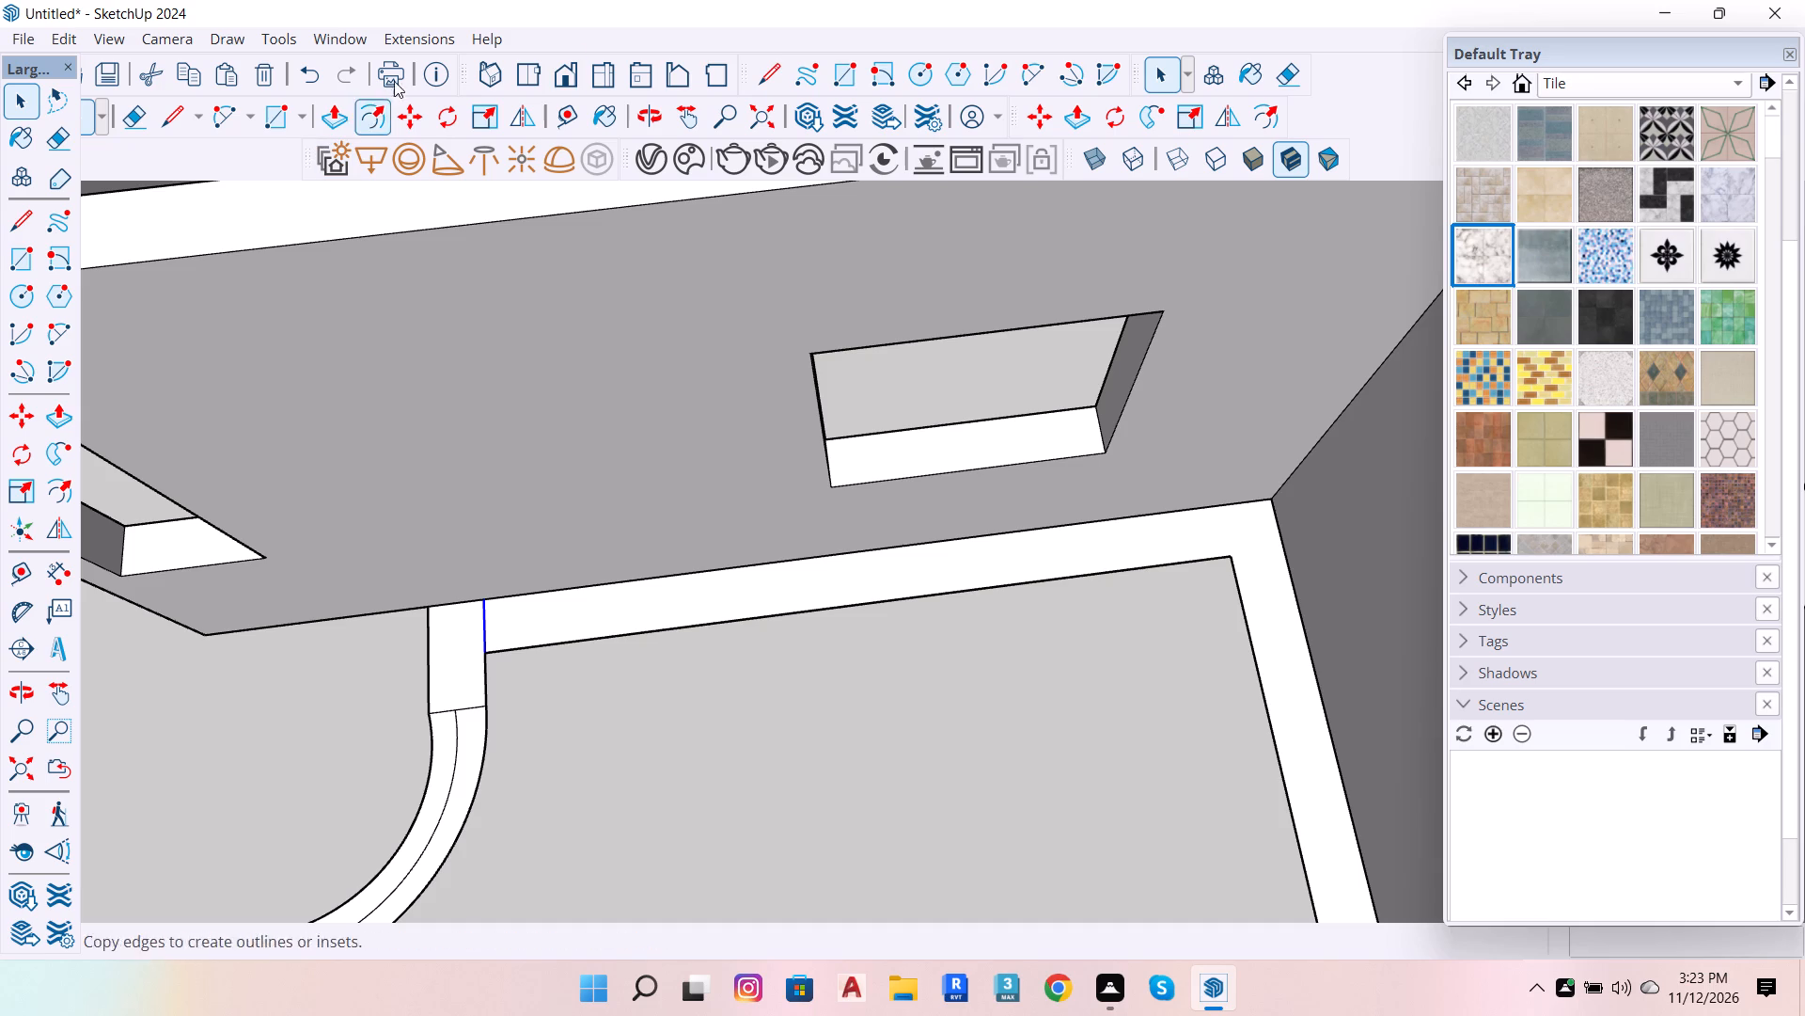
pyautogui.click(1290, 79)
pyautogui.scroll(5, 556, 643)
pyautogui.moveTo(458, 625); pyautogui.dragTo(463, 624)
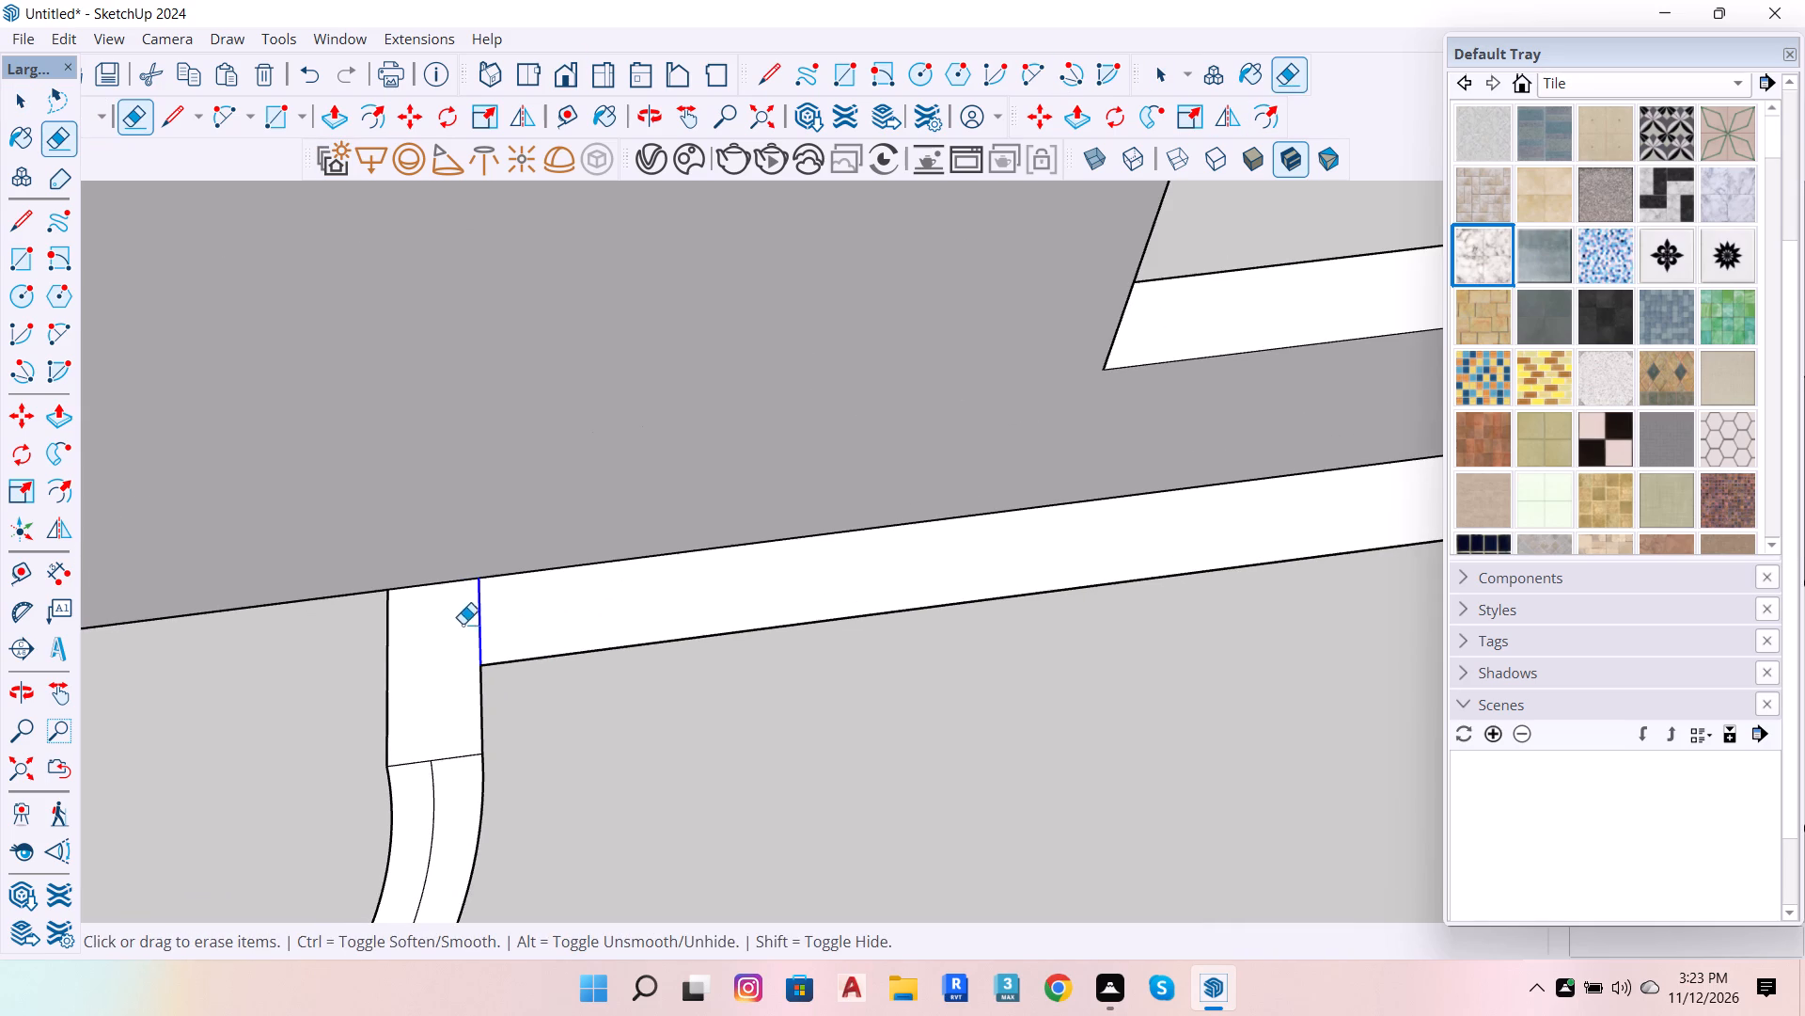
pyautogui.moveTo(463, 624); pyautogui.dragTo(495, 624)
# Push/Pull the veranda's joined perimeter strip up 2' to form a low wall.
pyautogui.scroll(-7, 532, 608)
pyautogui.scroll(-13, 718, 702)
pyautogui.scroll(6, 586, 783)
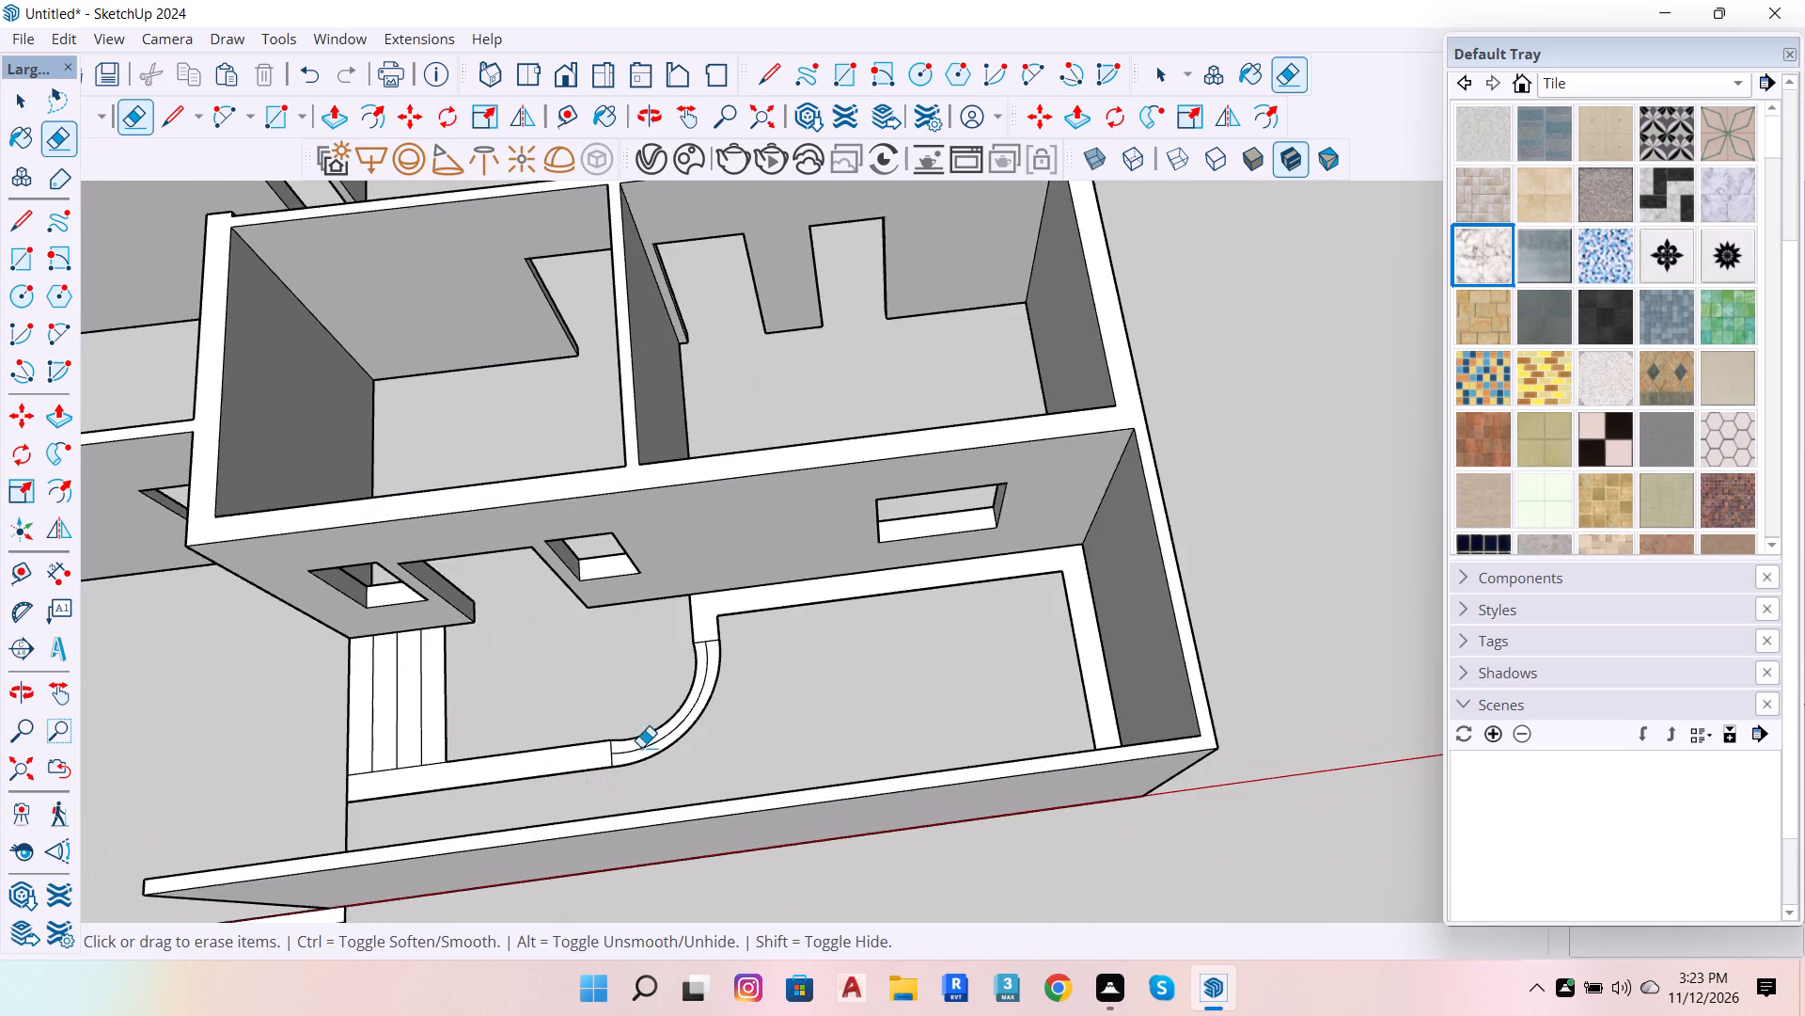
pyautogui.scroll(-7, 708, 704)
pyautogui.scroll(8, 683, 753)
pyautogui.scroll(-20, 1138, 675)
pyautogui.scroll(-1, 1138, 675)
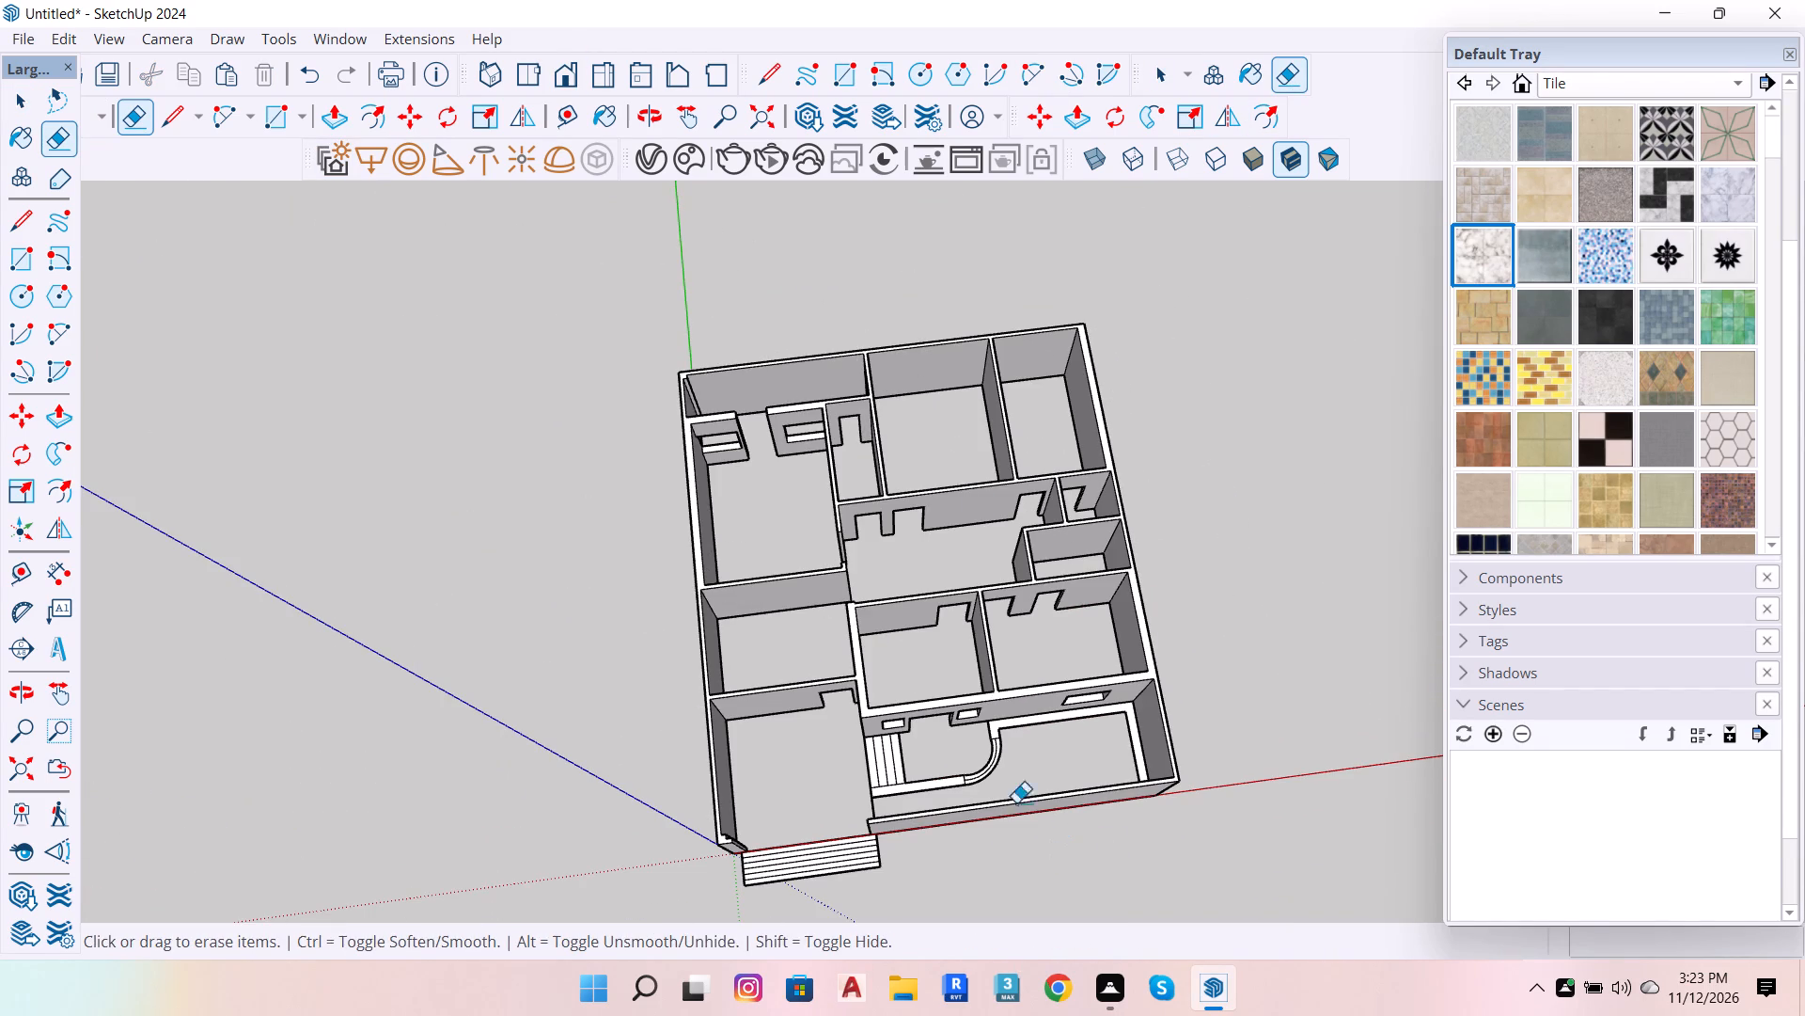
pyautogui.click(651, 109)
pyautogui.moveTo(827, 531); pyautogui.dragTo(920, 850)
pyautogui.scroll(7, 959, 816)
pyautogui.scroll(6, 965, 657)
pyautogui.scroll(-6, 505, 377)
pyautogui.scroll(5, 846, 727)
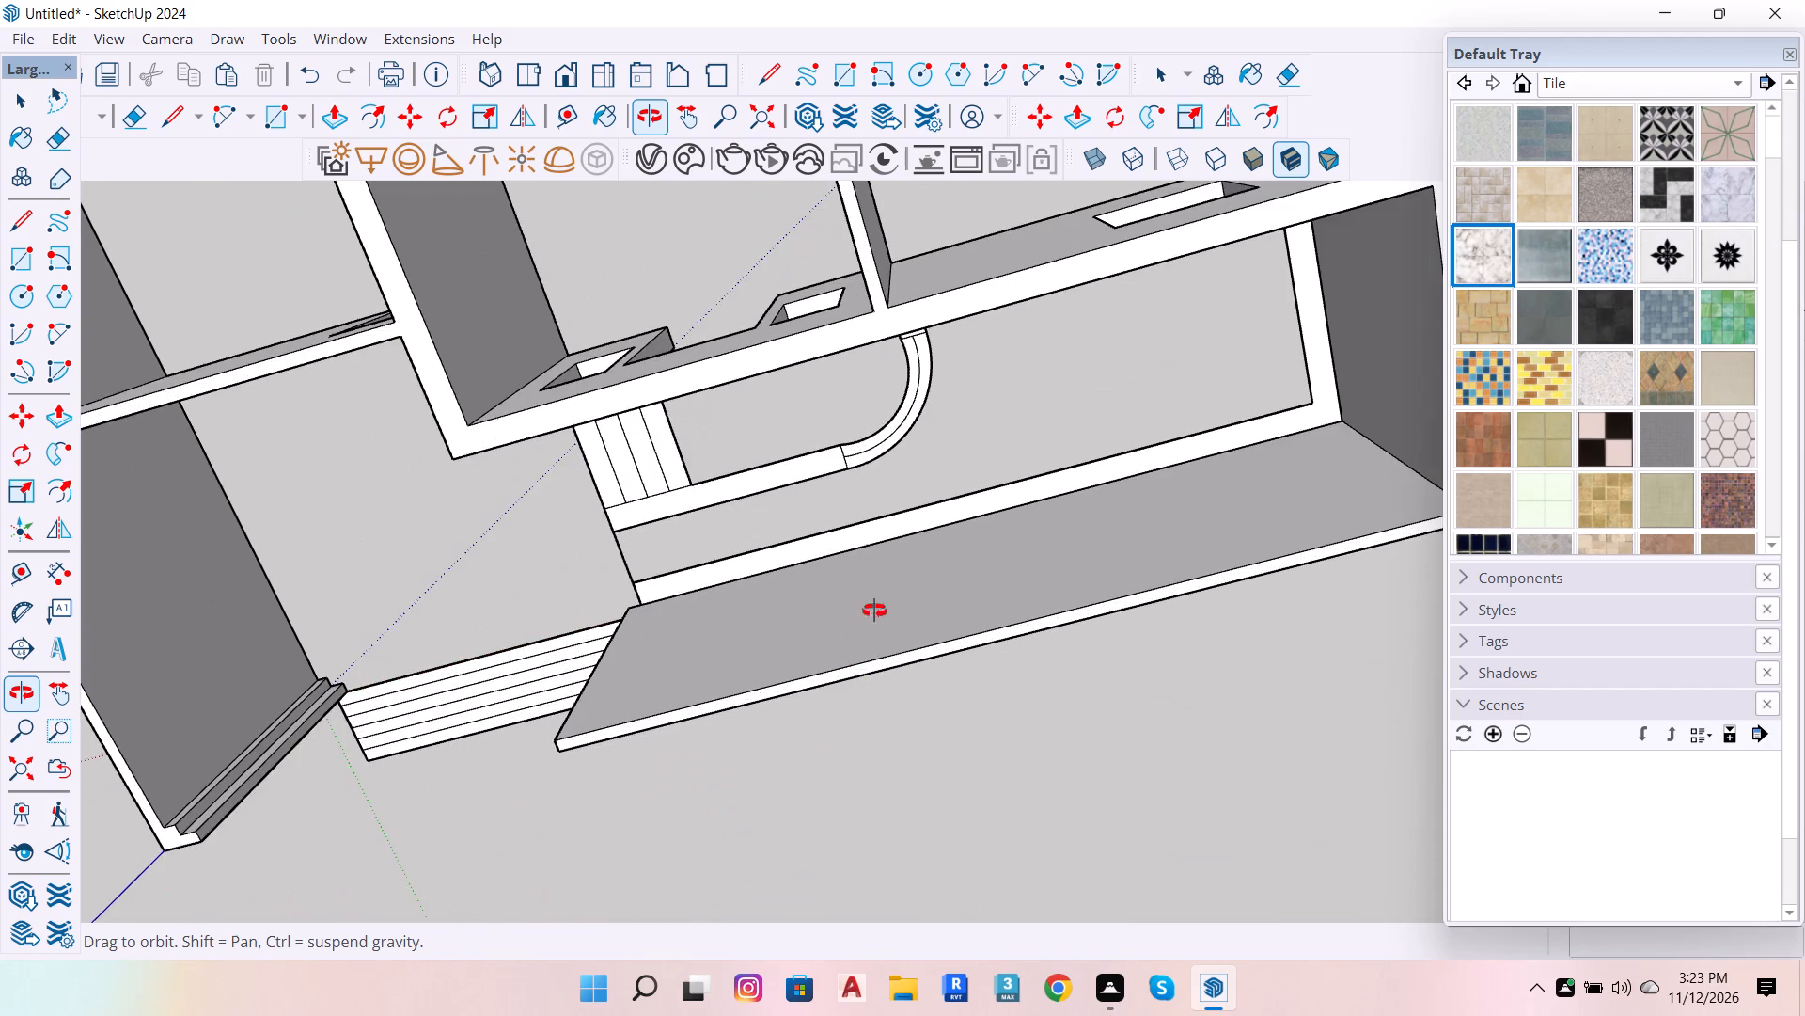
pyautogui.scroll(6, 987, 418)
pyautogui.moveTo(771, 414); pyautogui.dragTo(753, 389)
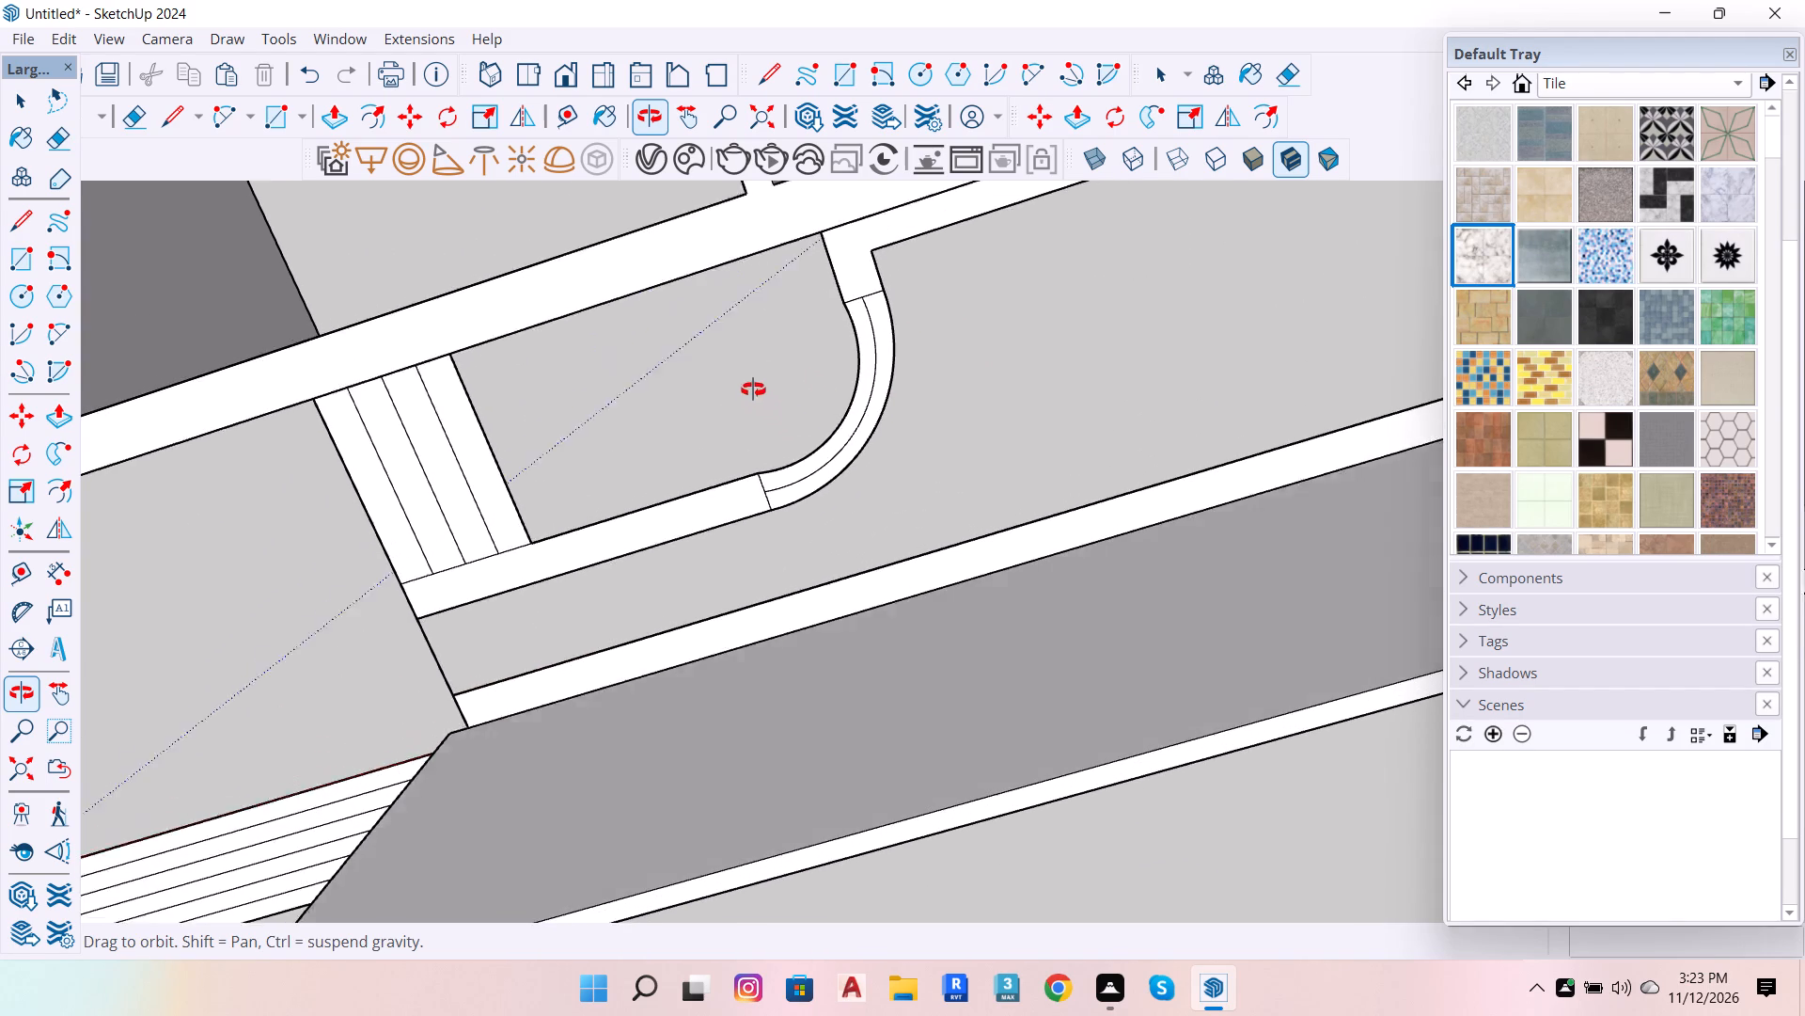
pyautogui.moveTo(753, 389); pyautogui.dragTo(730, 353)
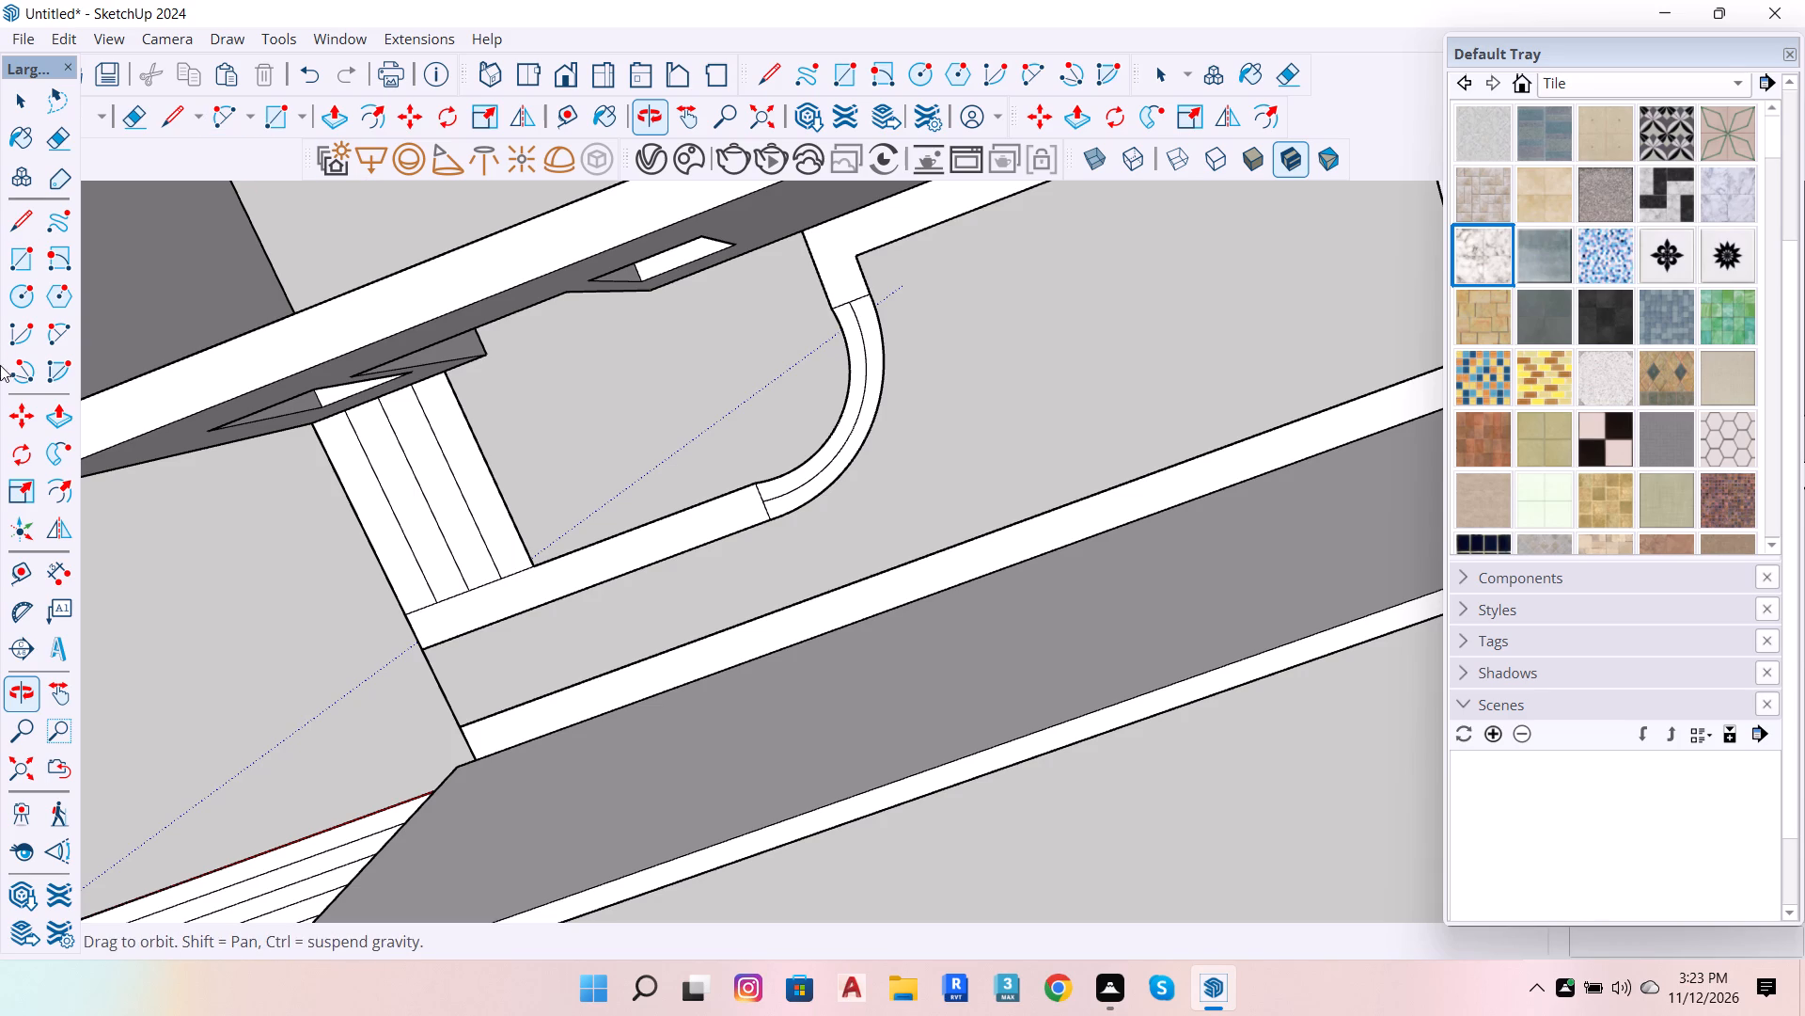
pyautogui.click(1151, 90)
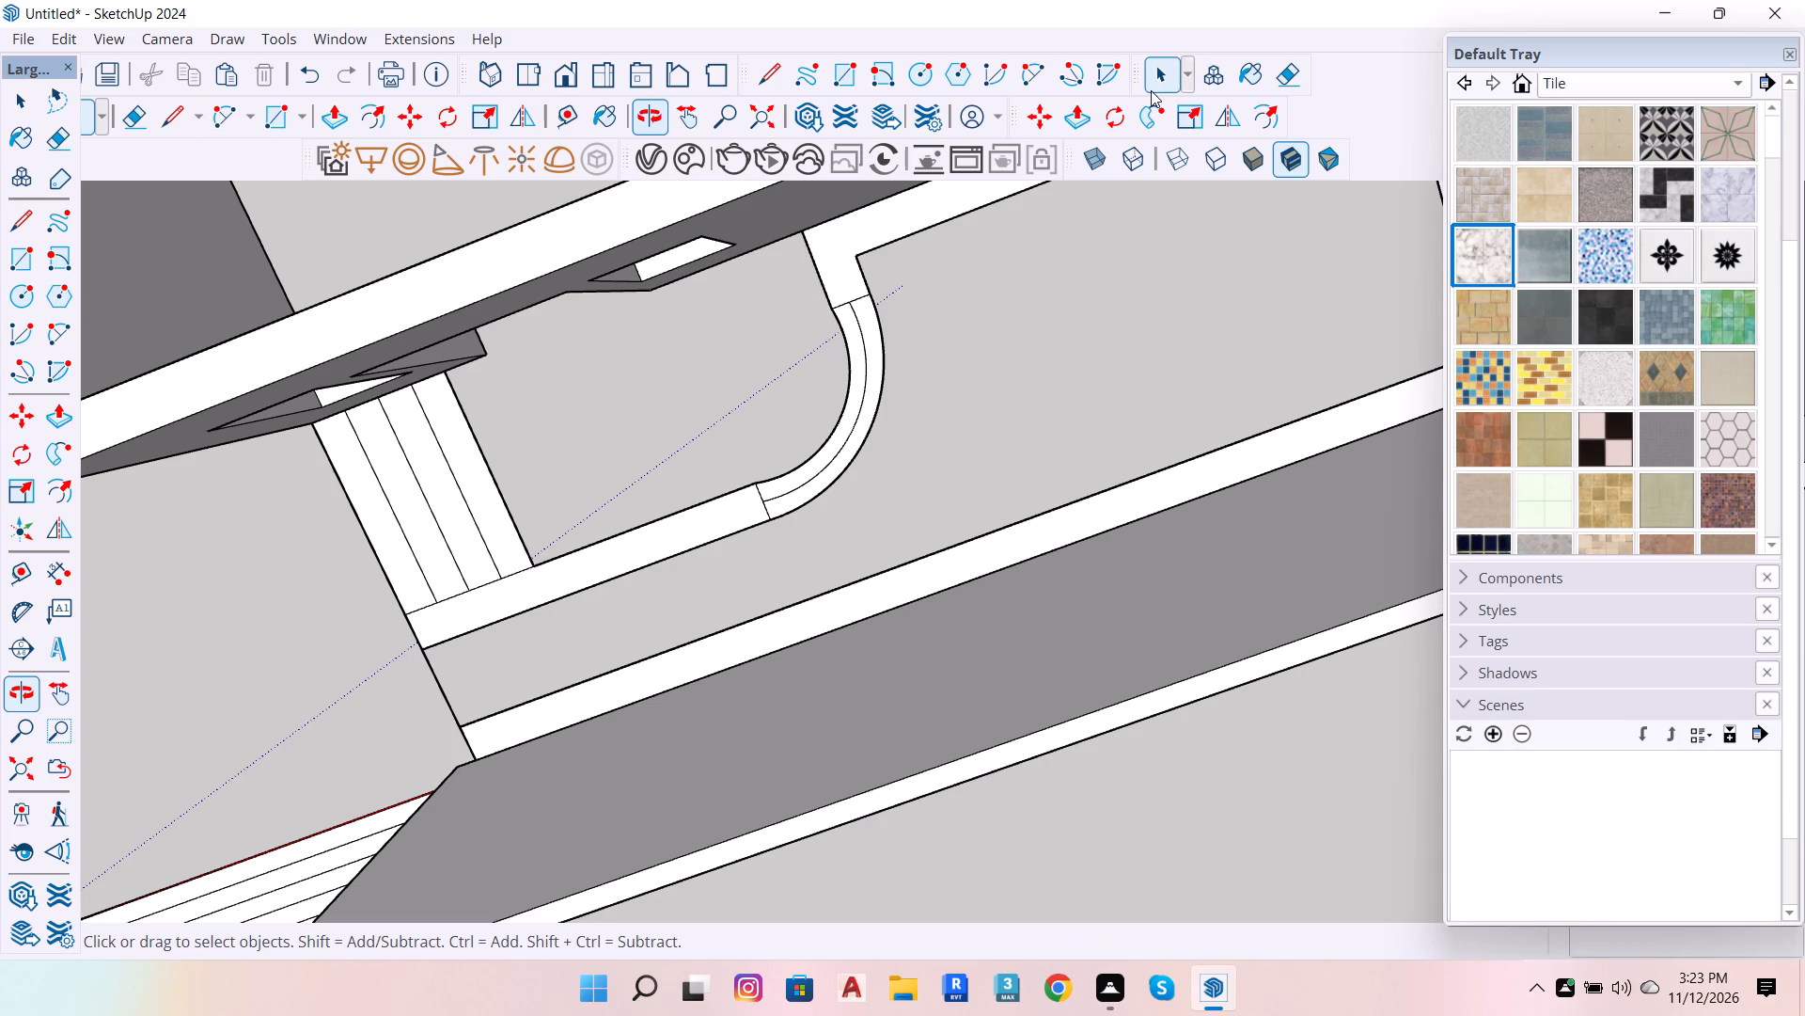
pyautogui.click(841, 276)
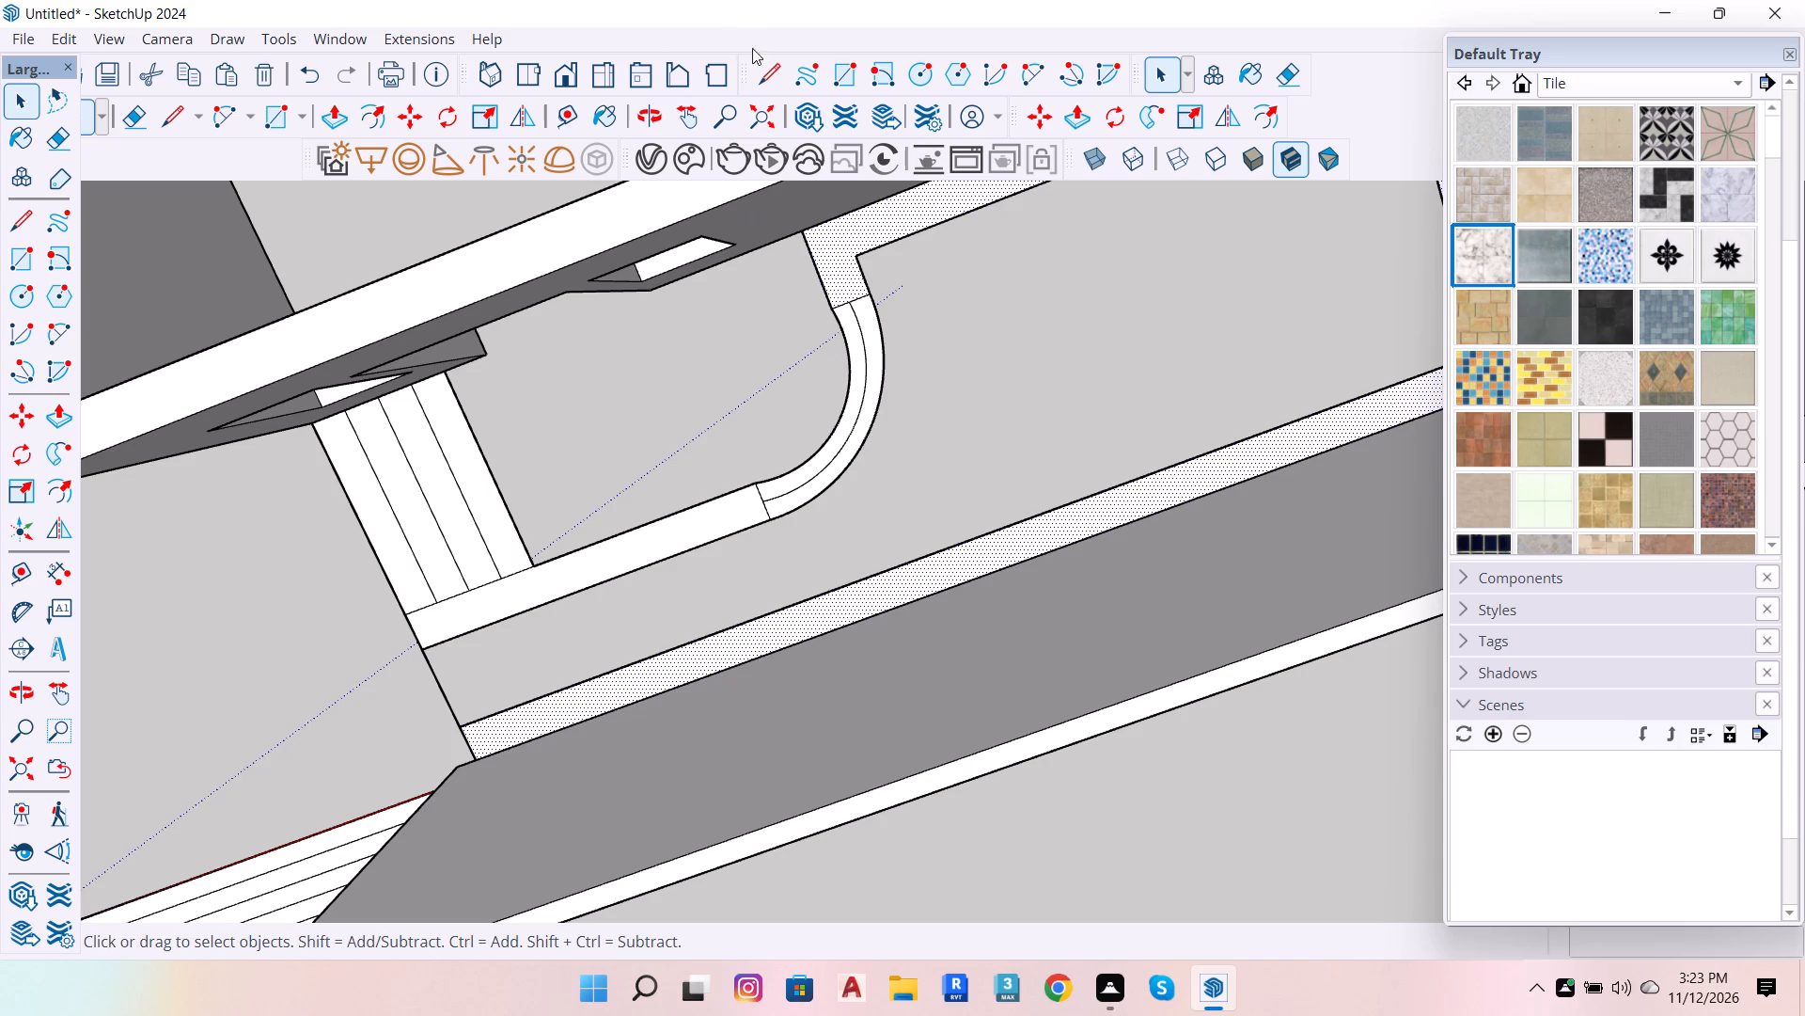
pyautogui.click(1076, 125)
pyautogui.click(886, 212)
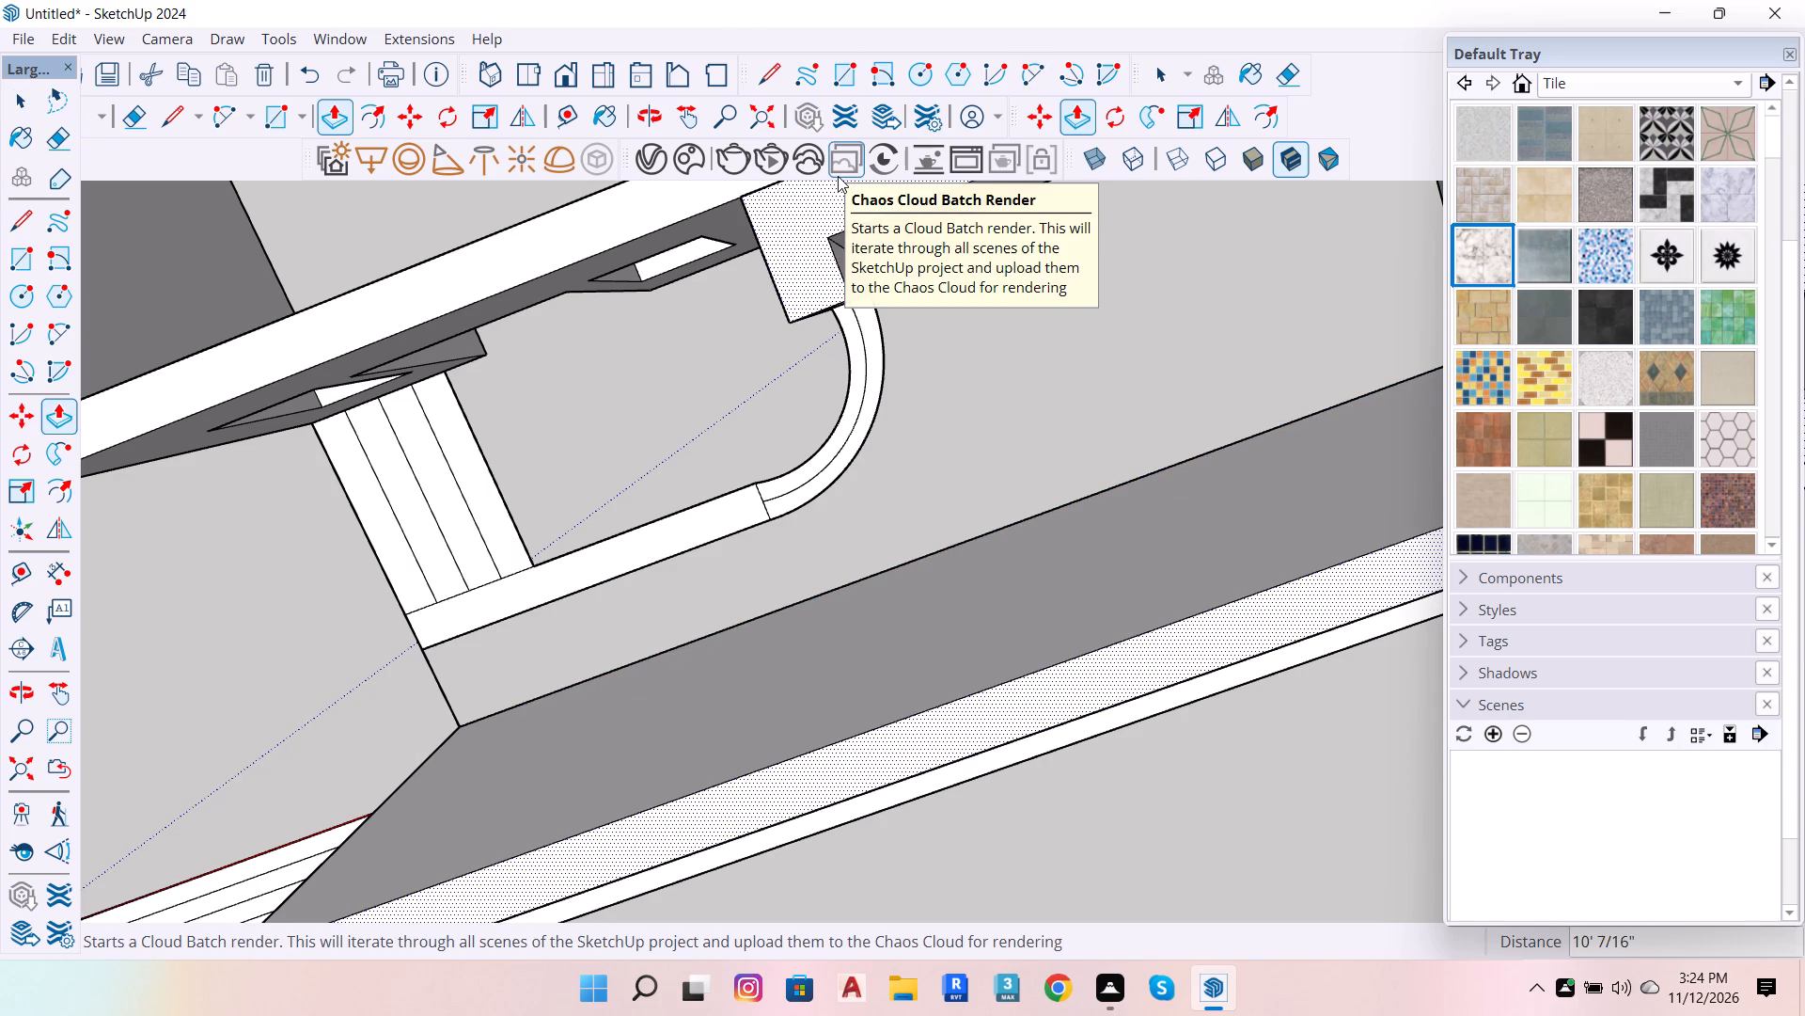
pyautogui.press('2')
pyautogui.press("'")
pyautogui.press('Return')
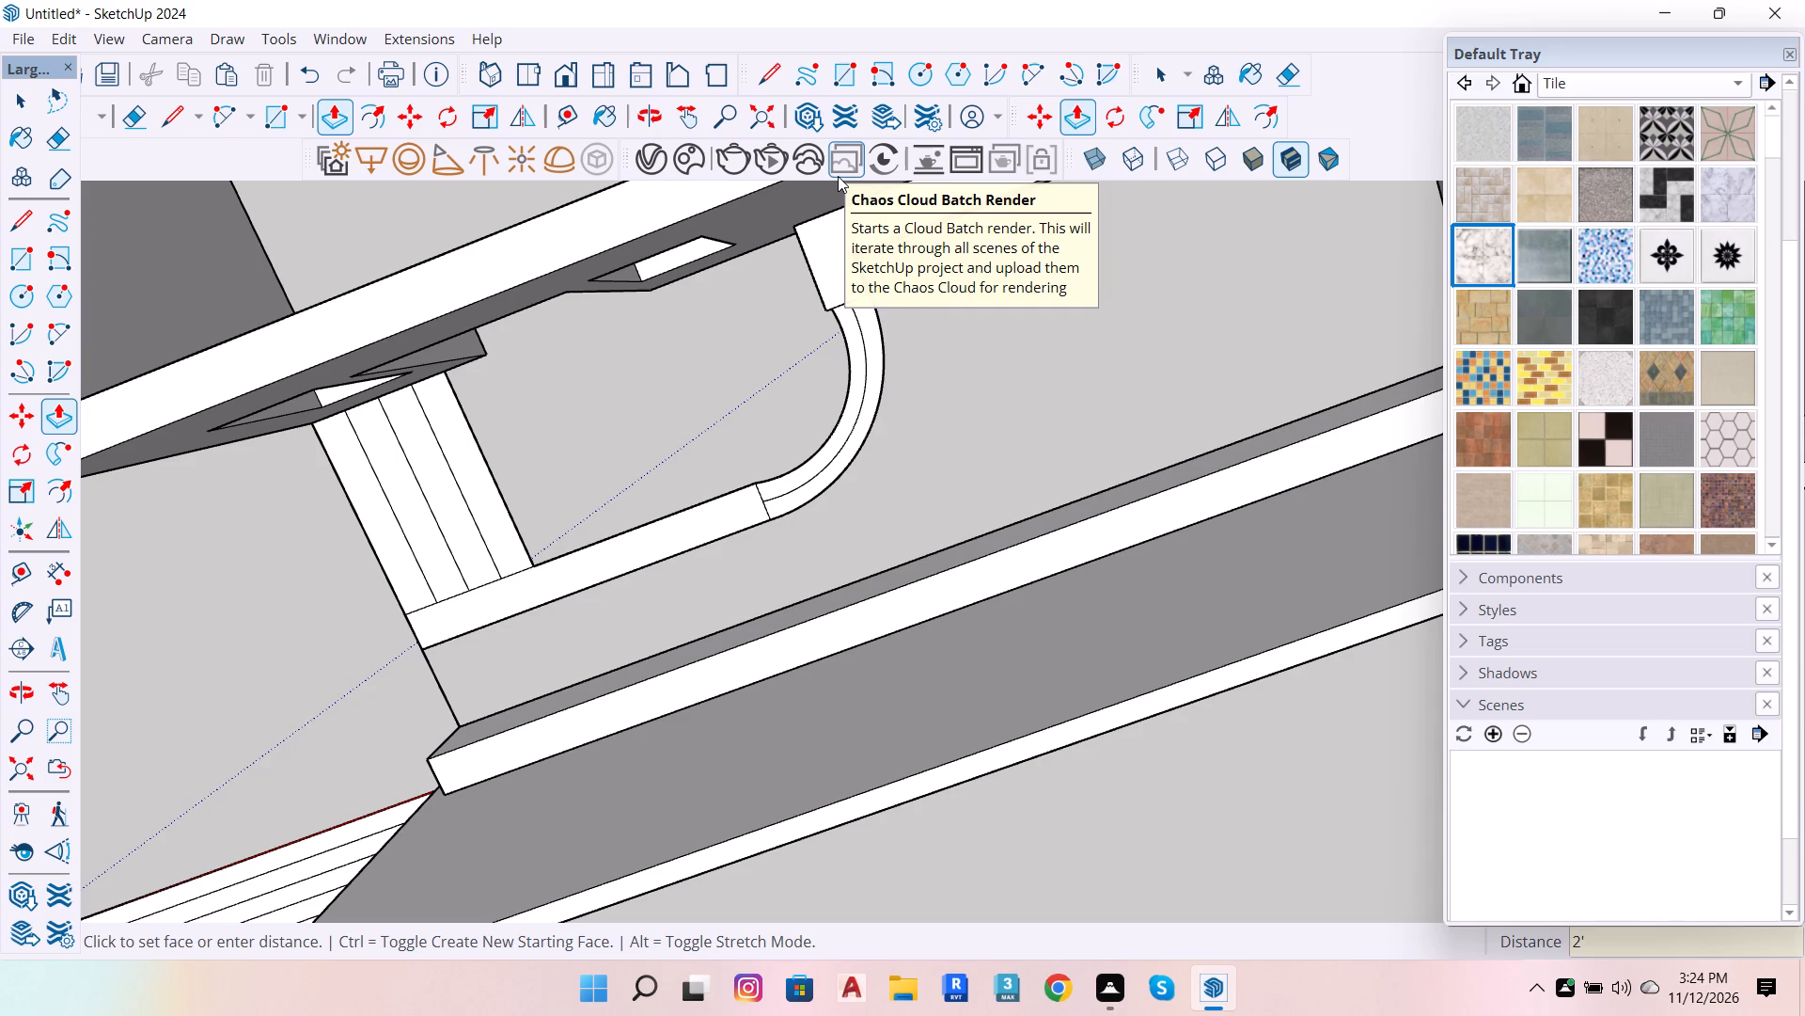
# Raise the straight strip beside the steps and both halves of the curved strip by the same 2'.
pyautogui.doubleClick(695, 523)
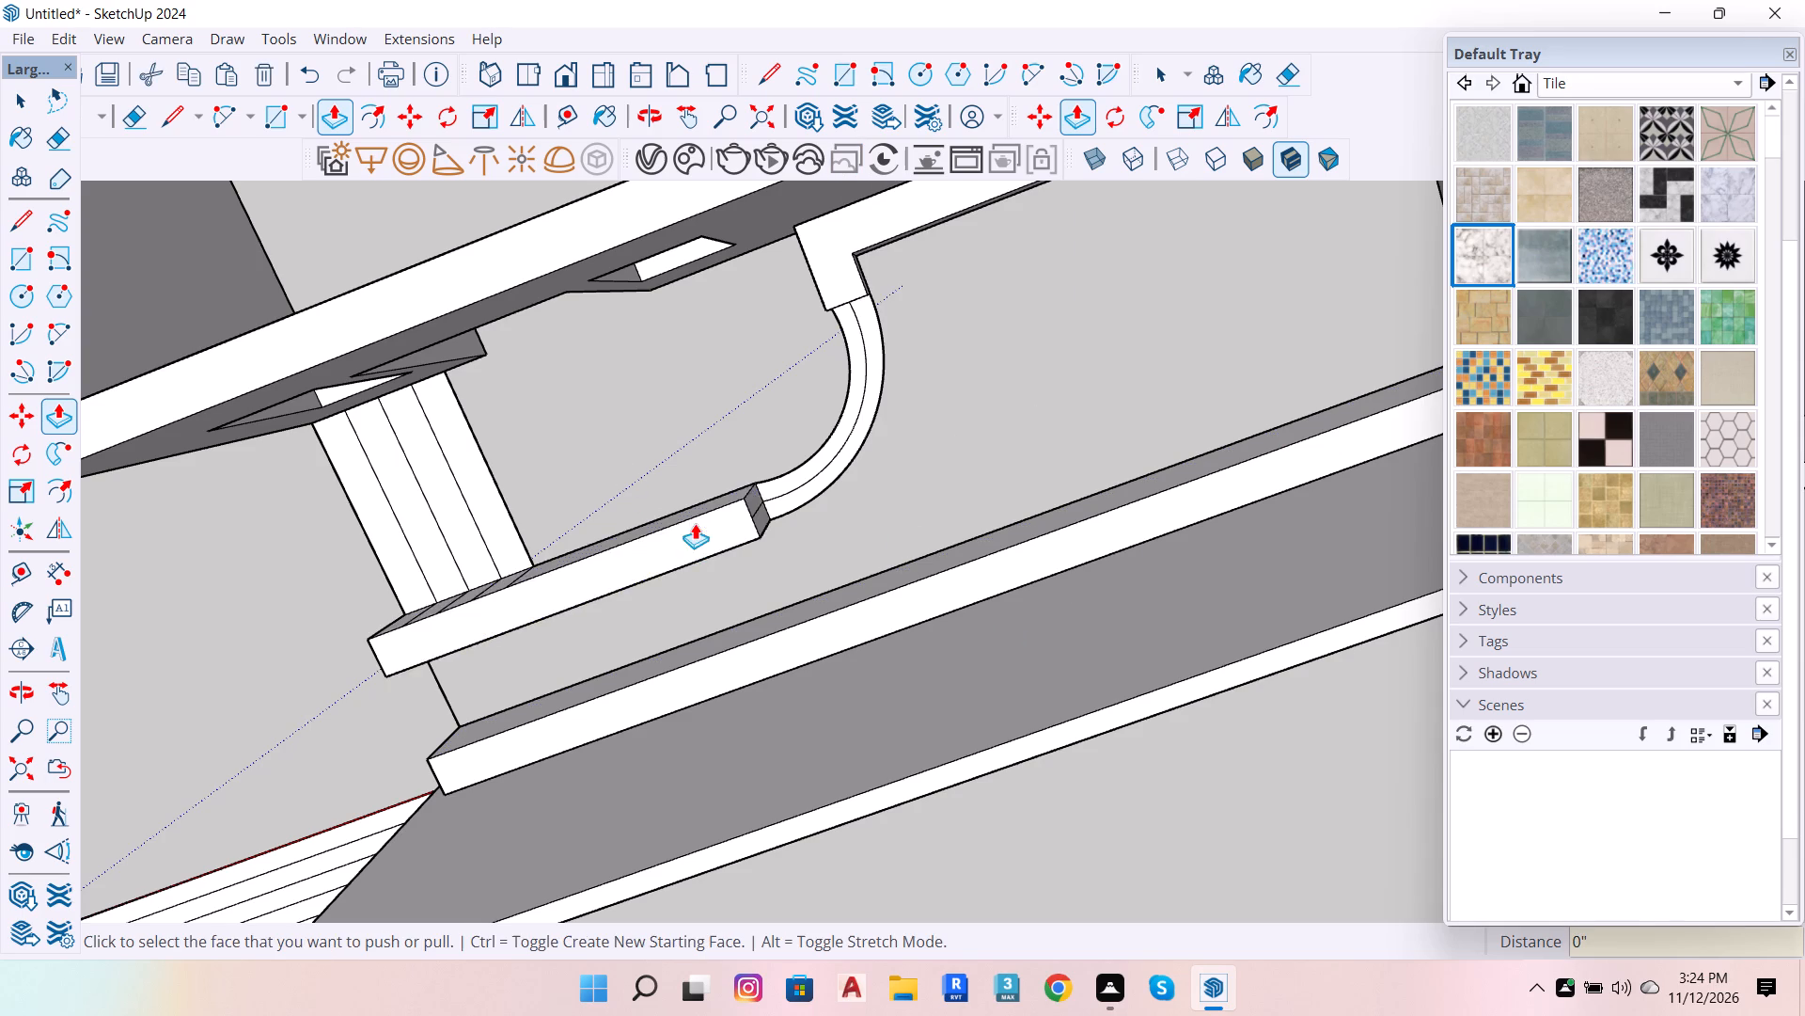
pyautogui.scroll(5, 809, 471)
pyautogui.doubleClick(796, 471)
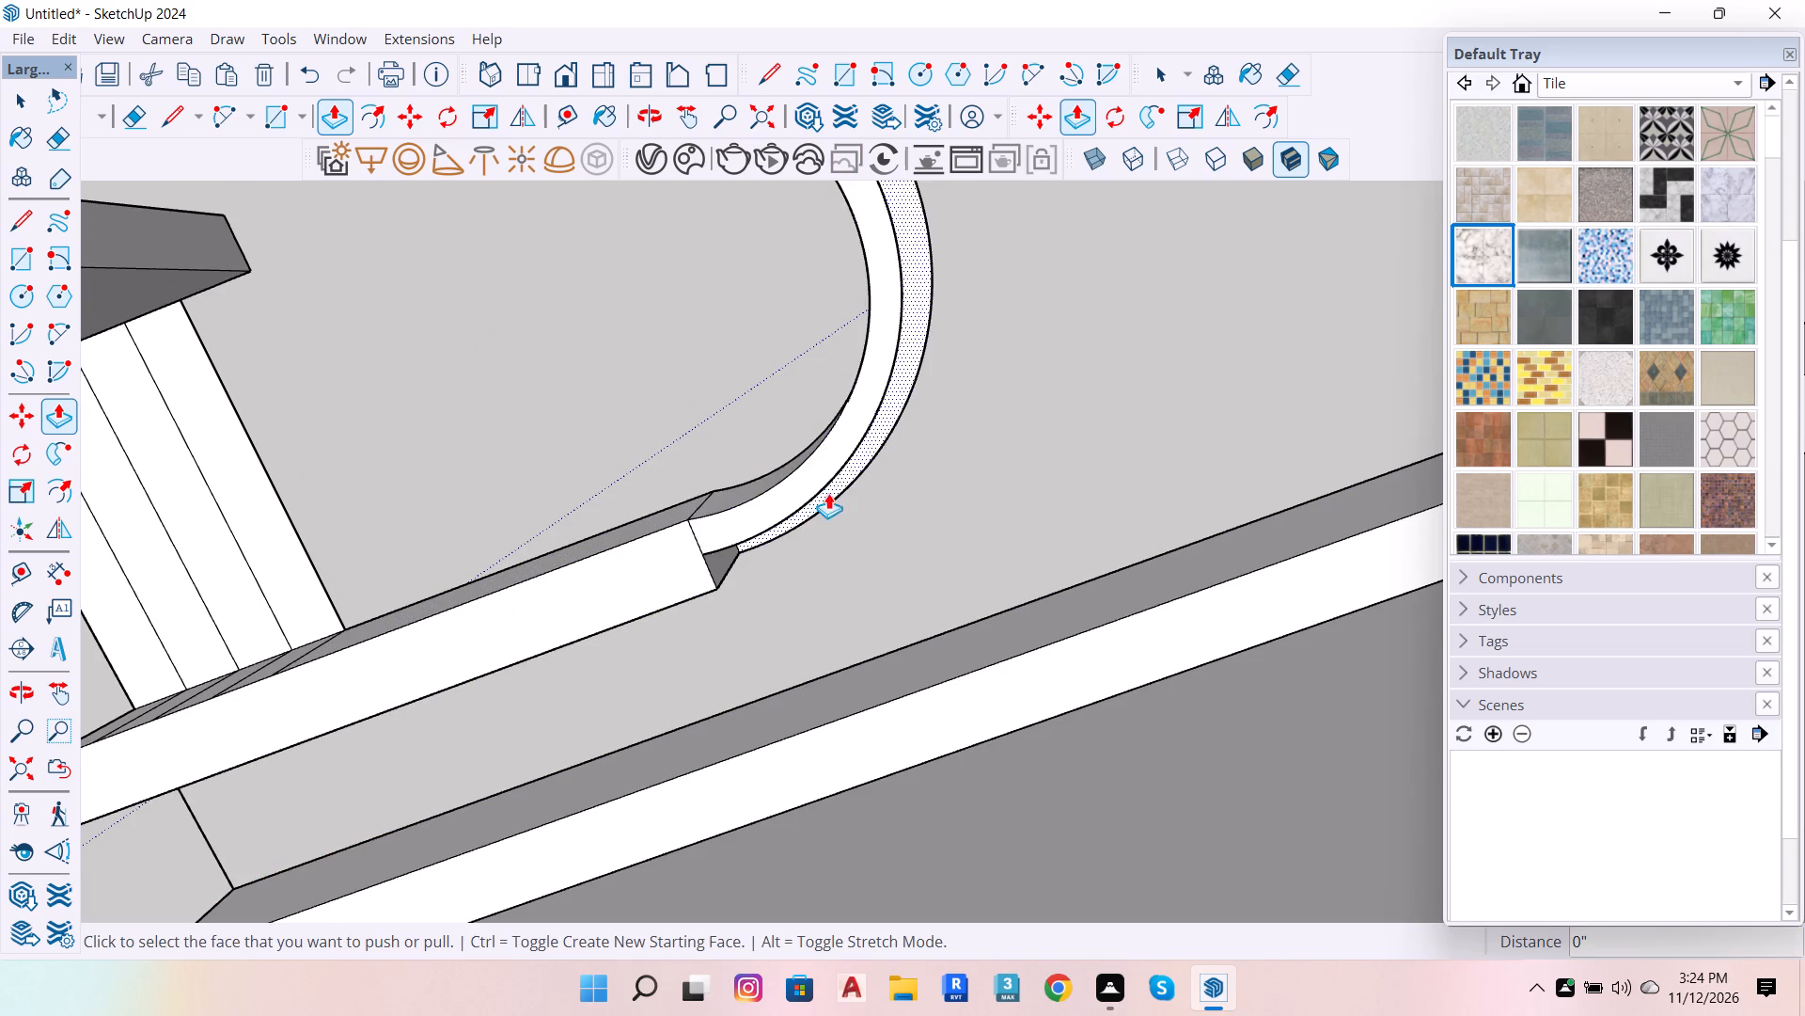
pyautogui.scroll(4, 836, 493)
pyautogui.doubleClick(840, 488)
pyautogui.scroll(-12, 831, 527)
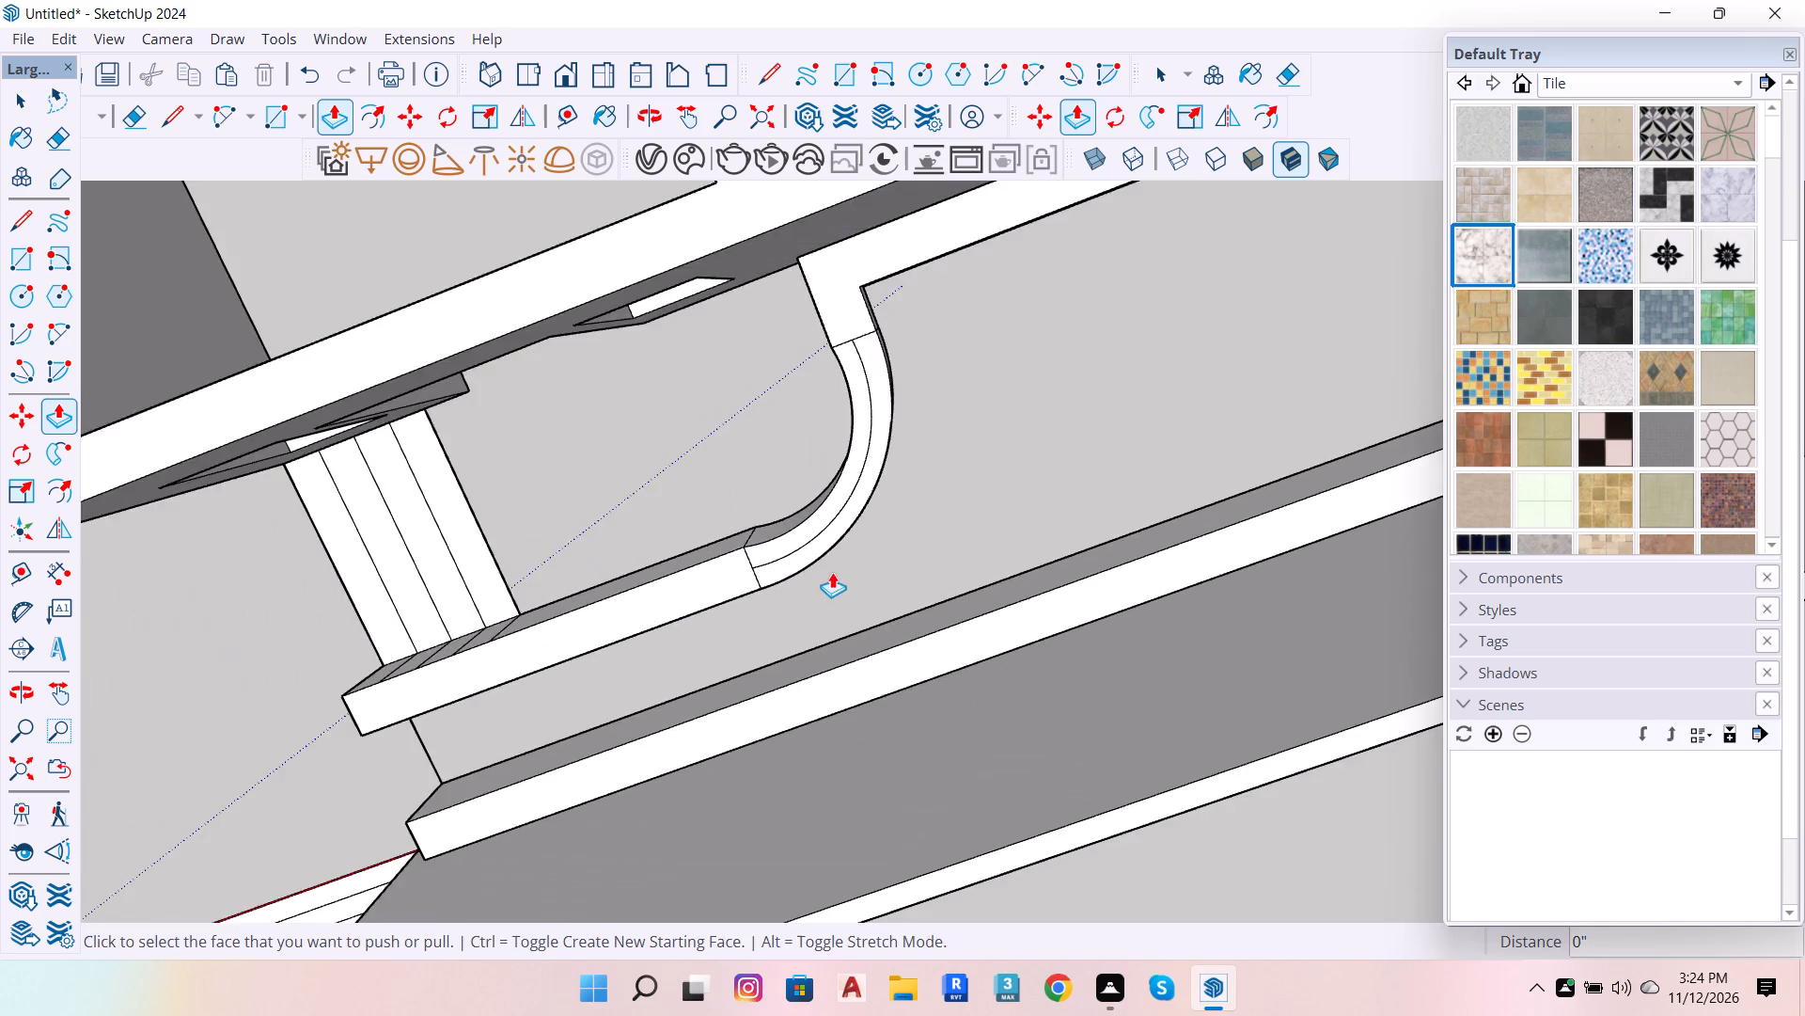
pyautogui.scroll(-5, 832, 572)
pyautogui.scroll(5, 784, 438)
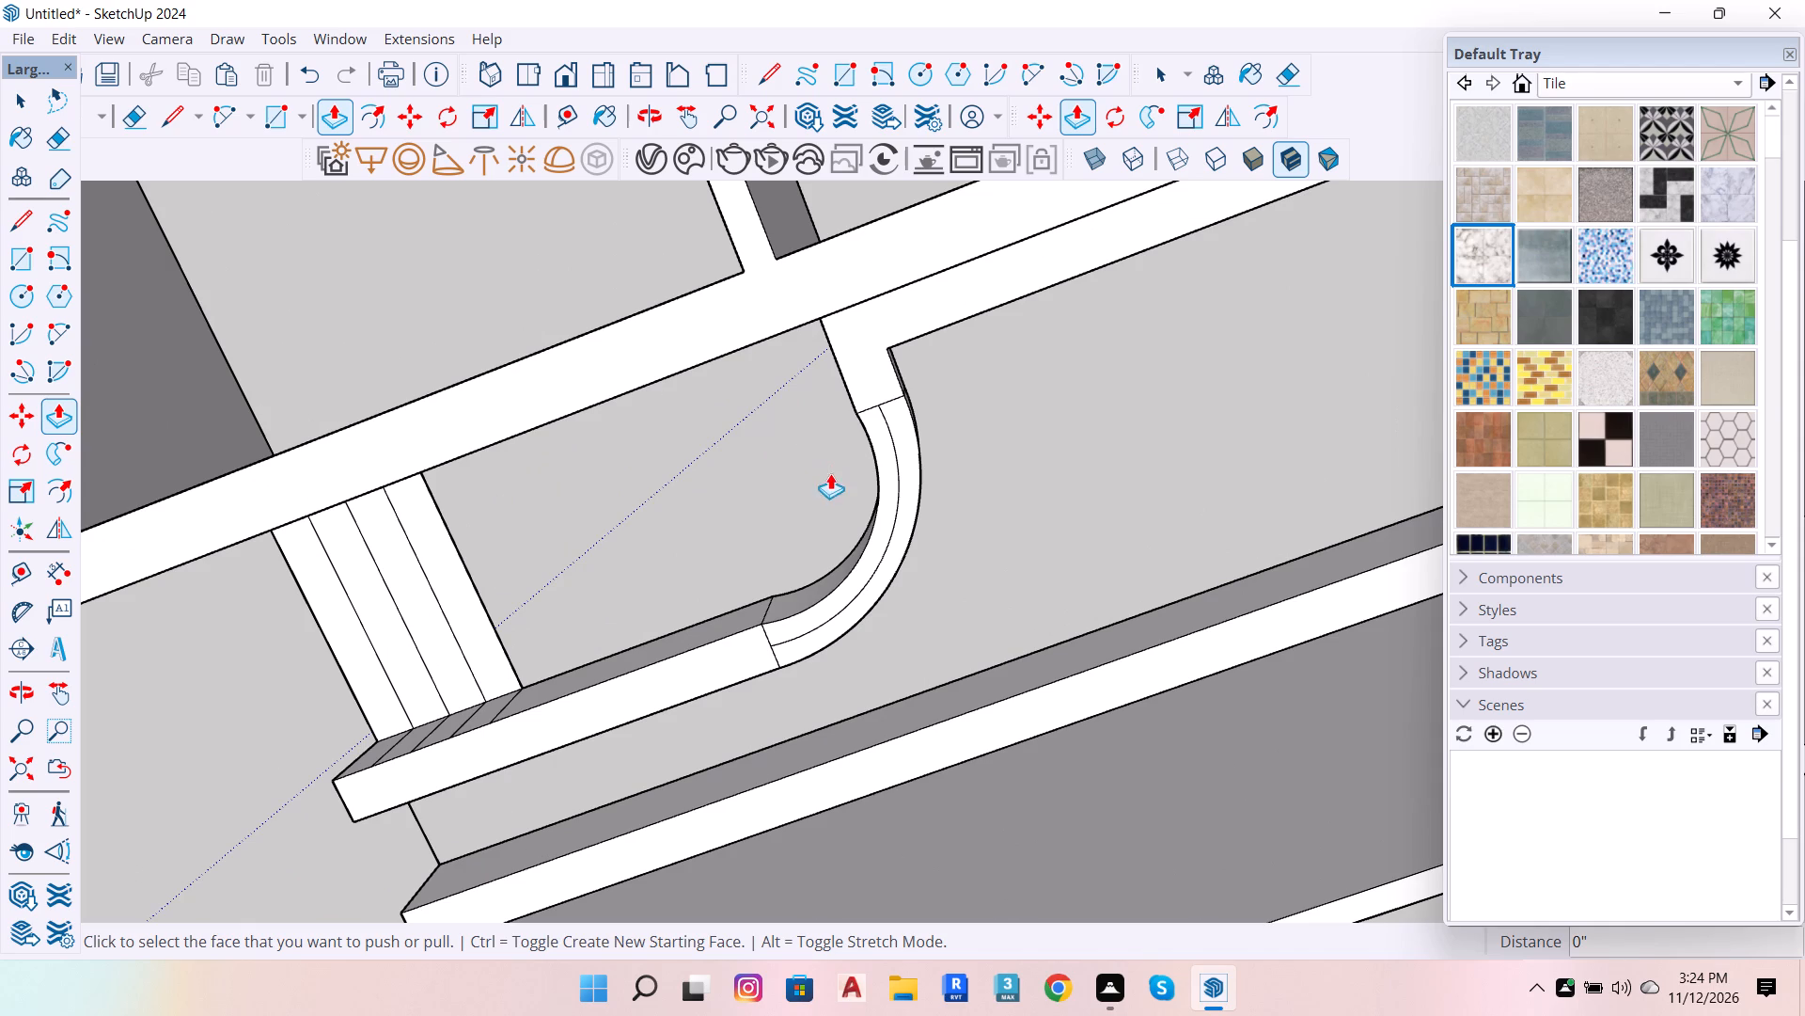
pyautogui.scroll(-13, 821, 613)
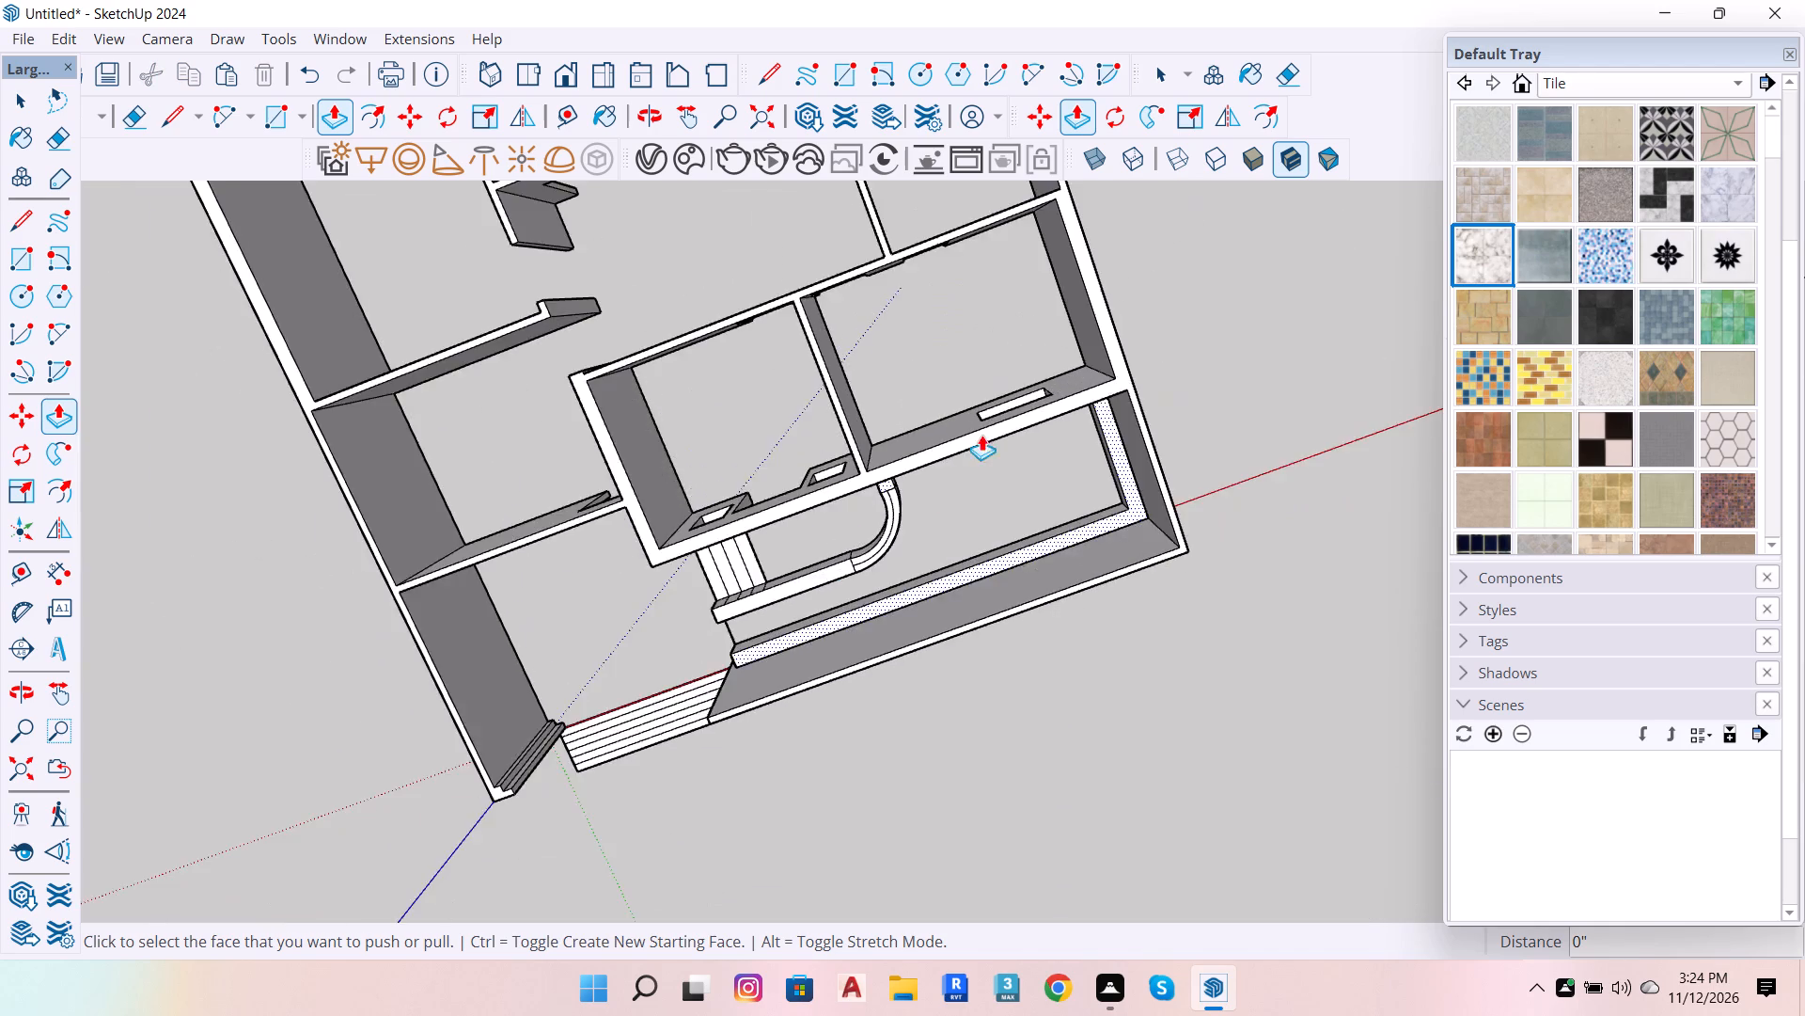
pyautogui.scroll(-5, 1103, 392)
pyautogui.scroll(5, 942, 673)
pyautogui.scroll(-6, 975, 627)
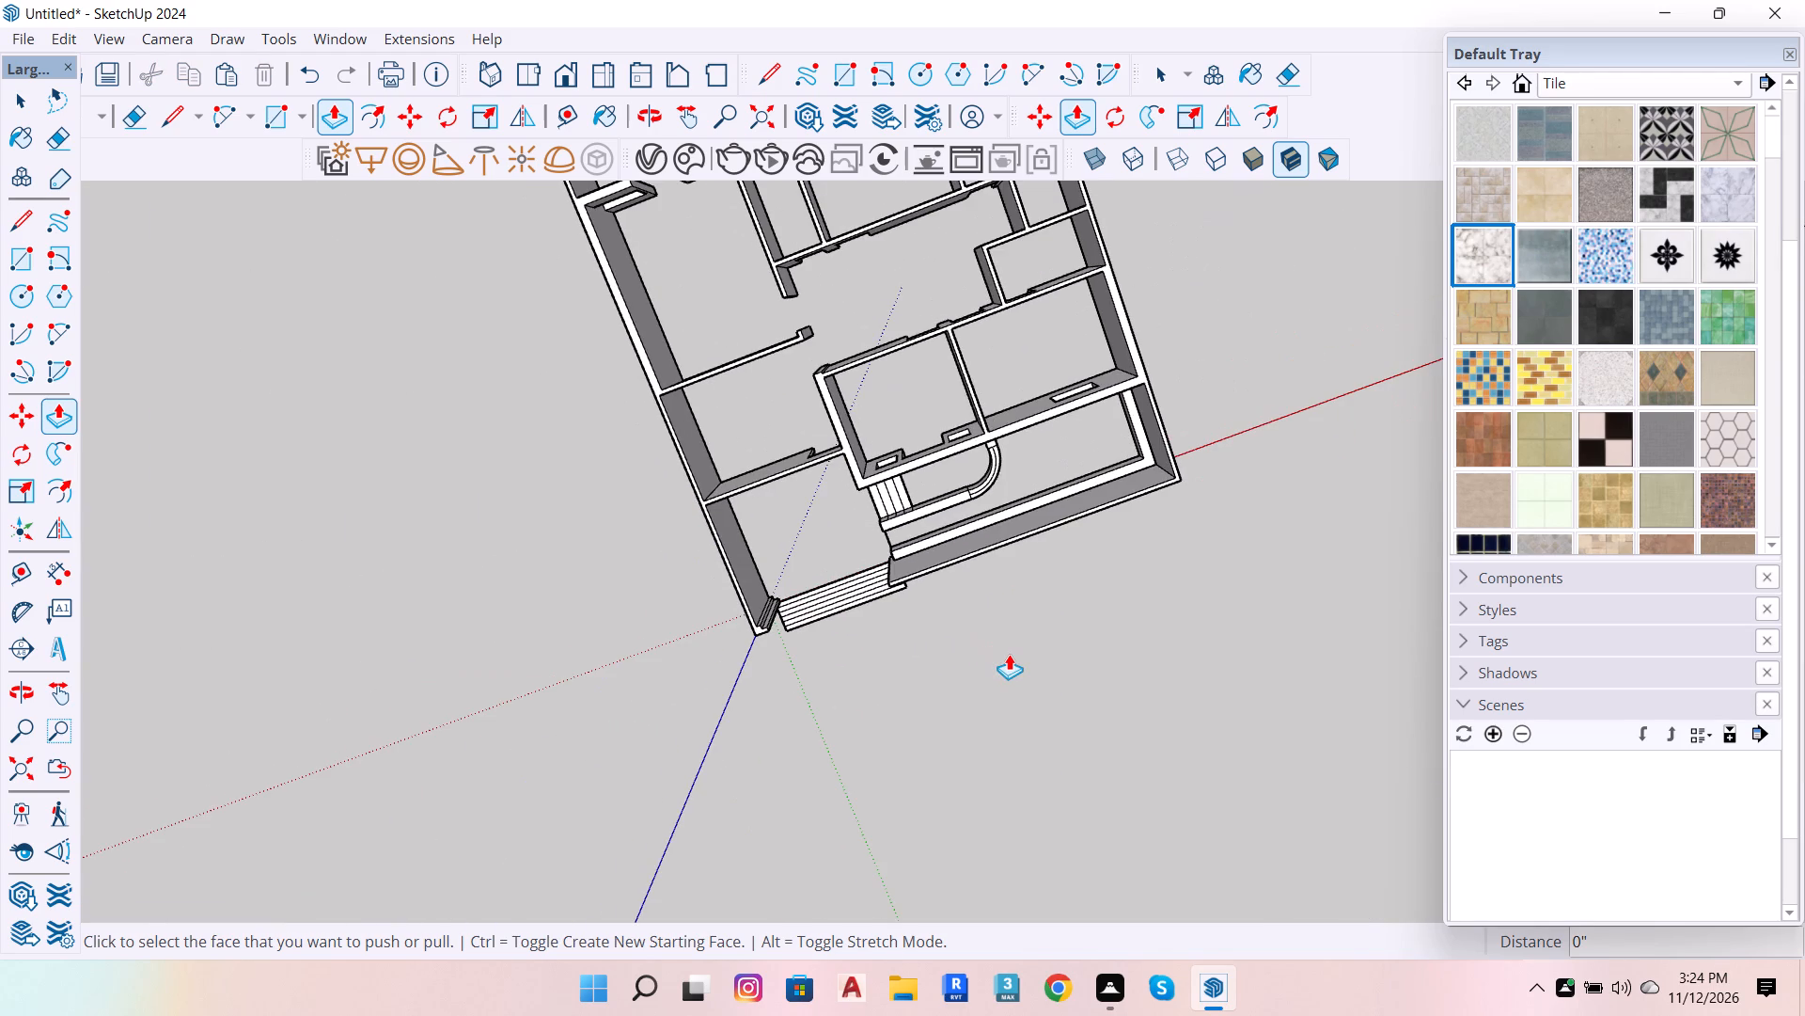
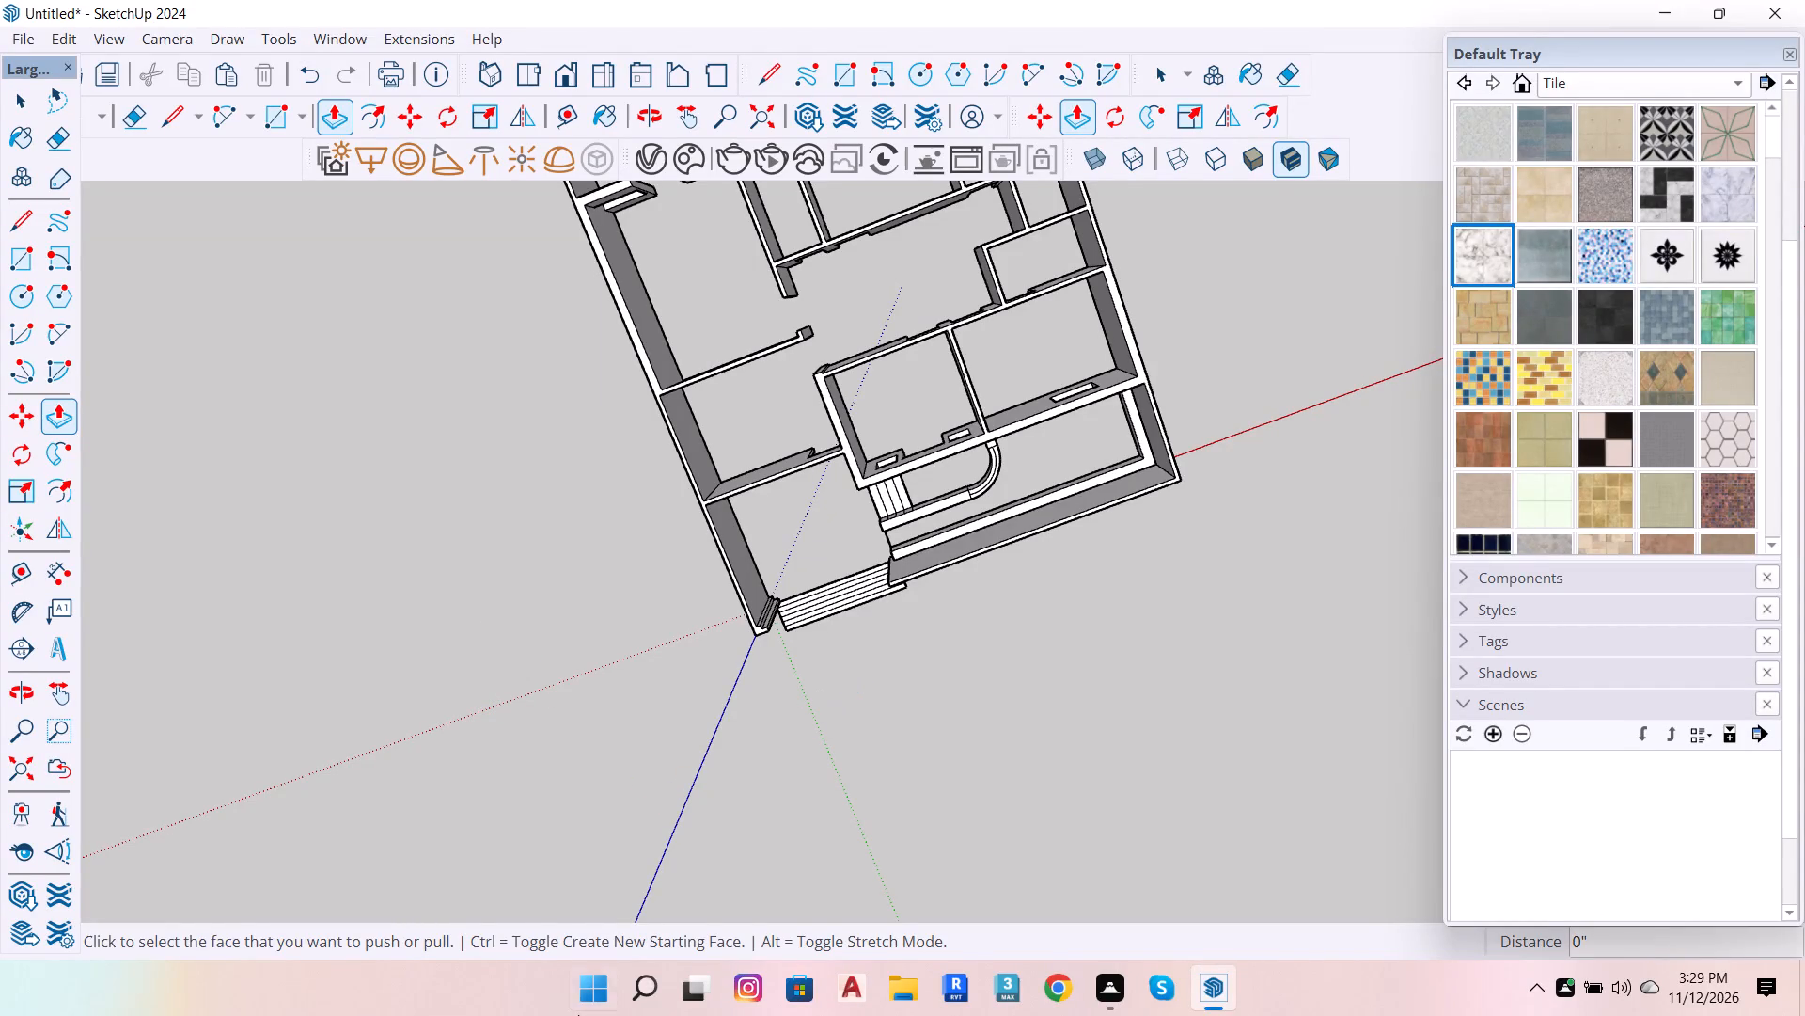
# Draw a 99-sided two-point arc between the top corners of the interior door opening, bulging about 7 1/16" up the wall face.
pyautogui.press('o')
pyautogui.moveTo(642, 853); pyautogui.dragTo(647, 0)
pyautogui.scroll(-5, 736, 503)
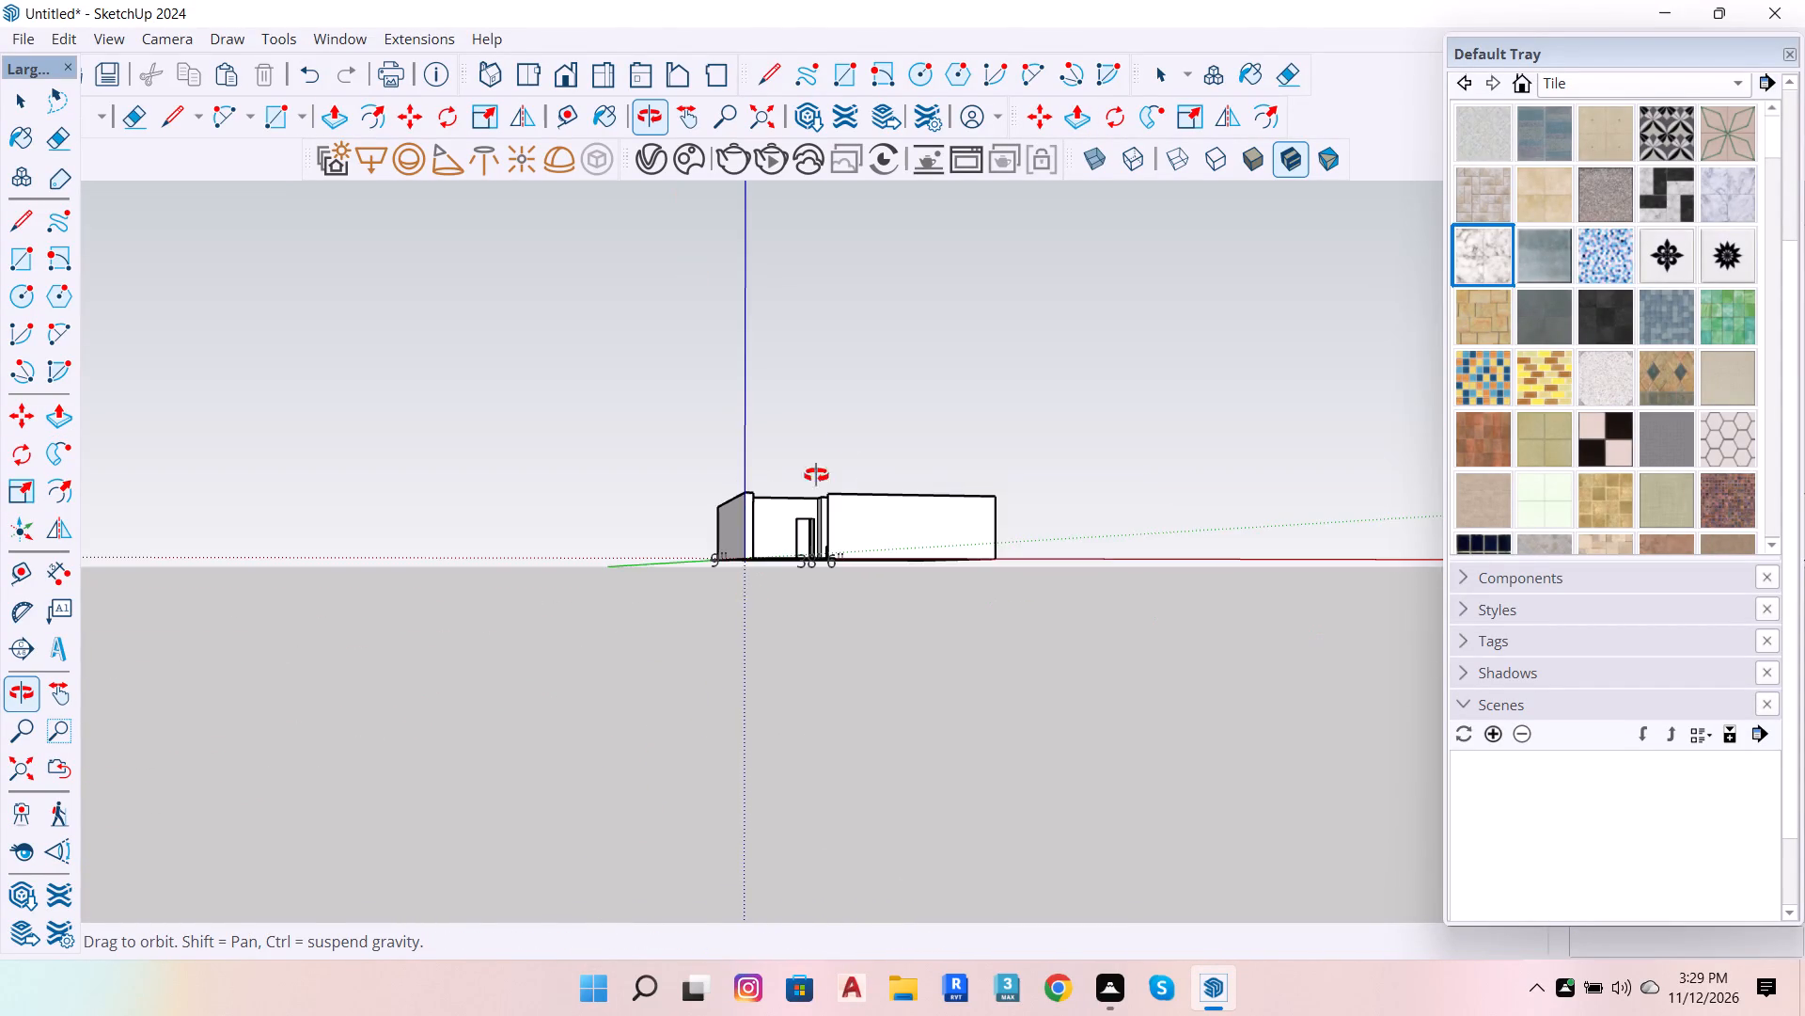
pyautogui.moveTo(875, 411); pyautogui.dragTo(885, 703)
pyautogui.scroll(18, 871, 418)
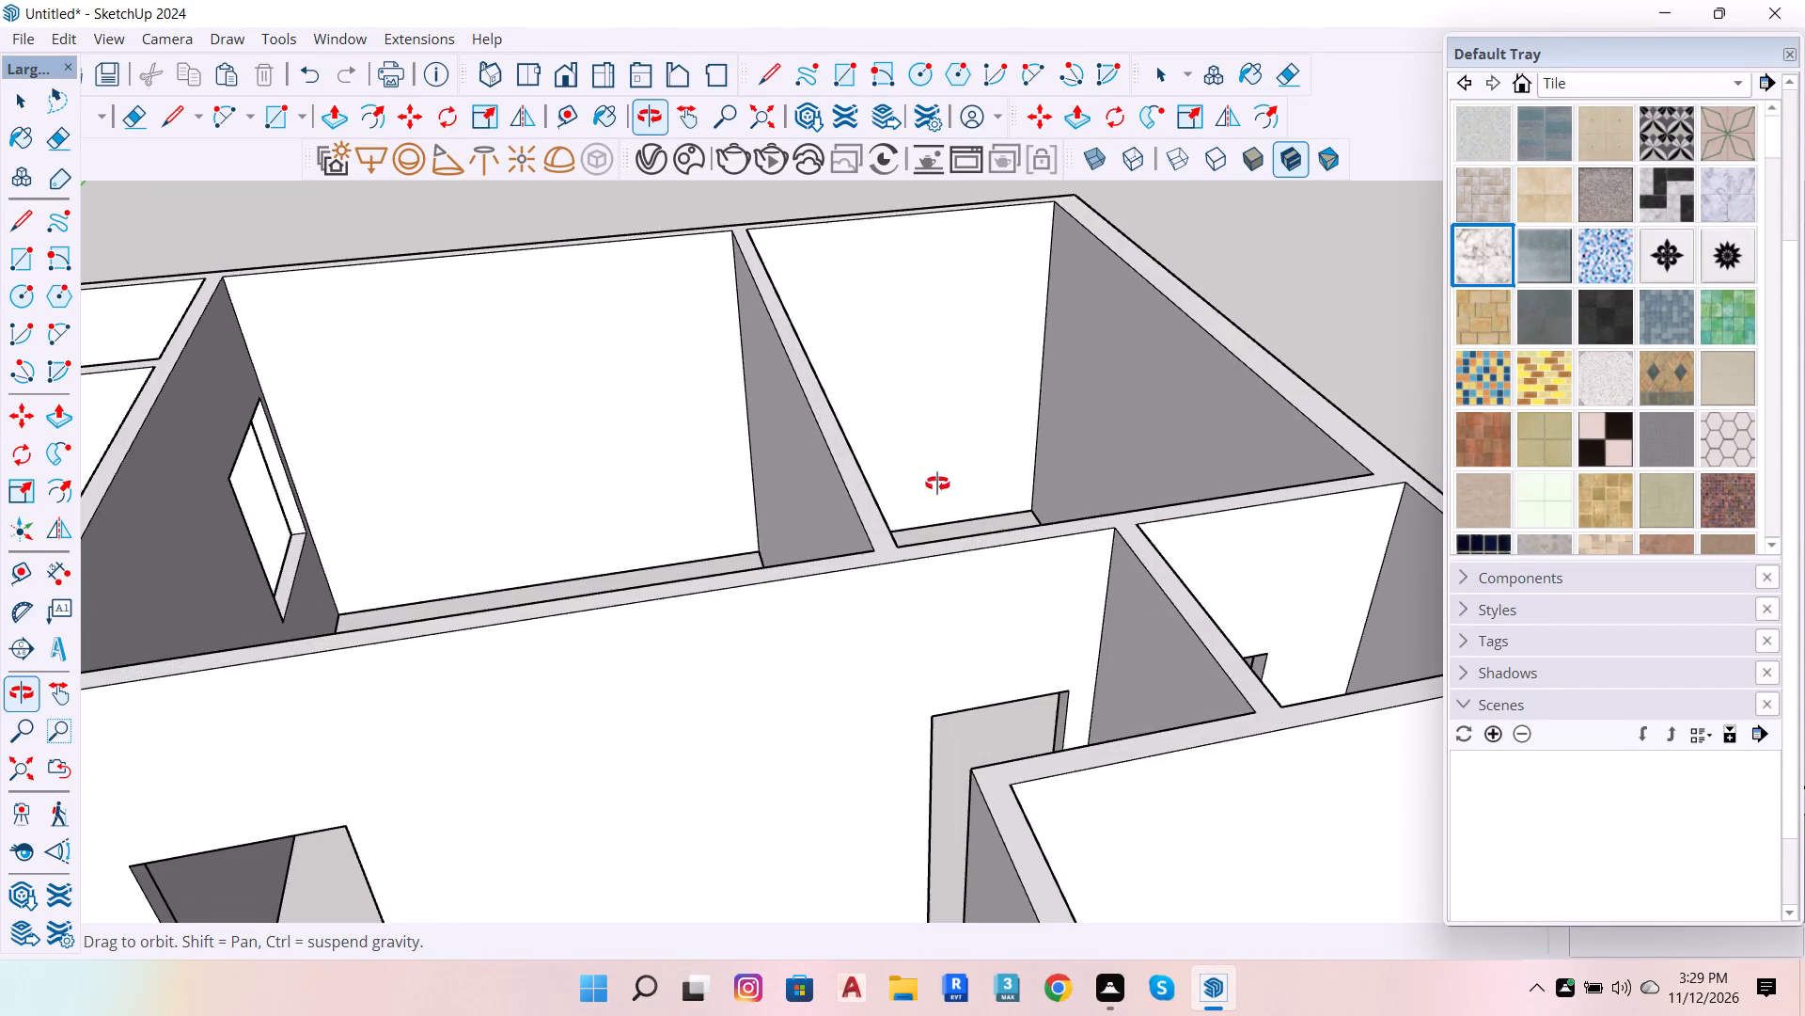
pyautogui.moveTo(981, 567); pyautogui.dragTo(832, 606)
pyautogui.scroll(5, 826, 743)
pyautogui.scroll(5, 747, 737)
pyautogui.moveTo(856, 601); pyautogui.dragTo(876, 539)
pyautogui.press('space')
pyautogui.tripleClick(887, 616)
pyautogui.click(887, 616)
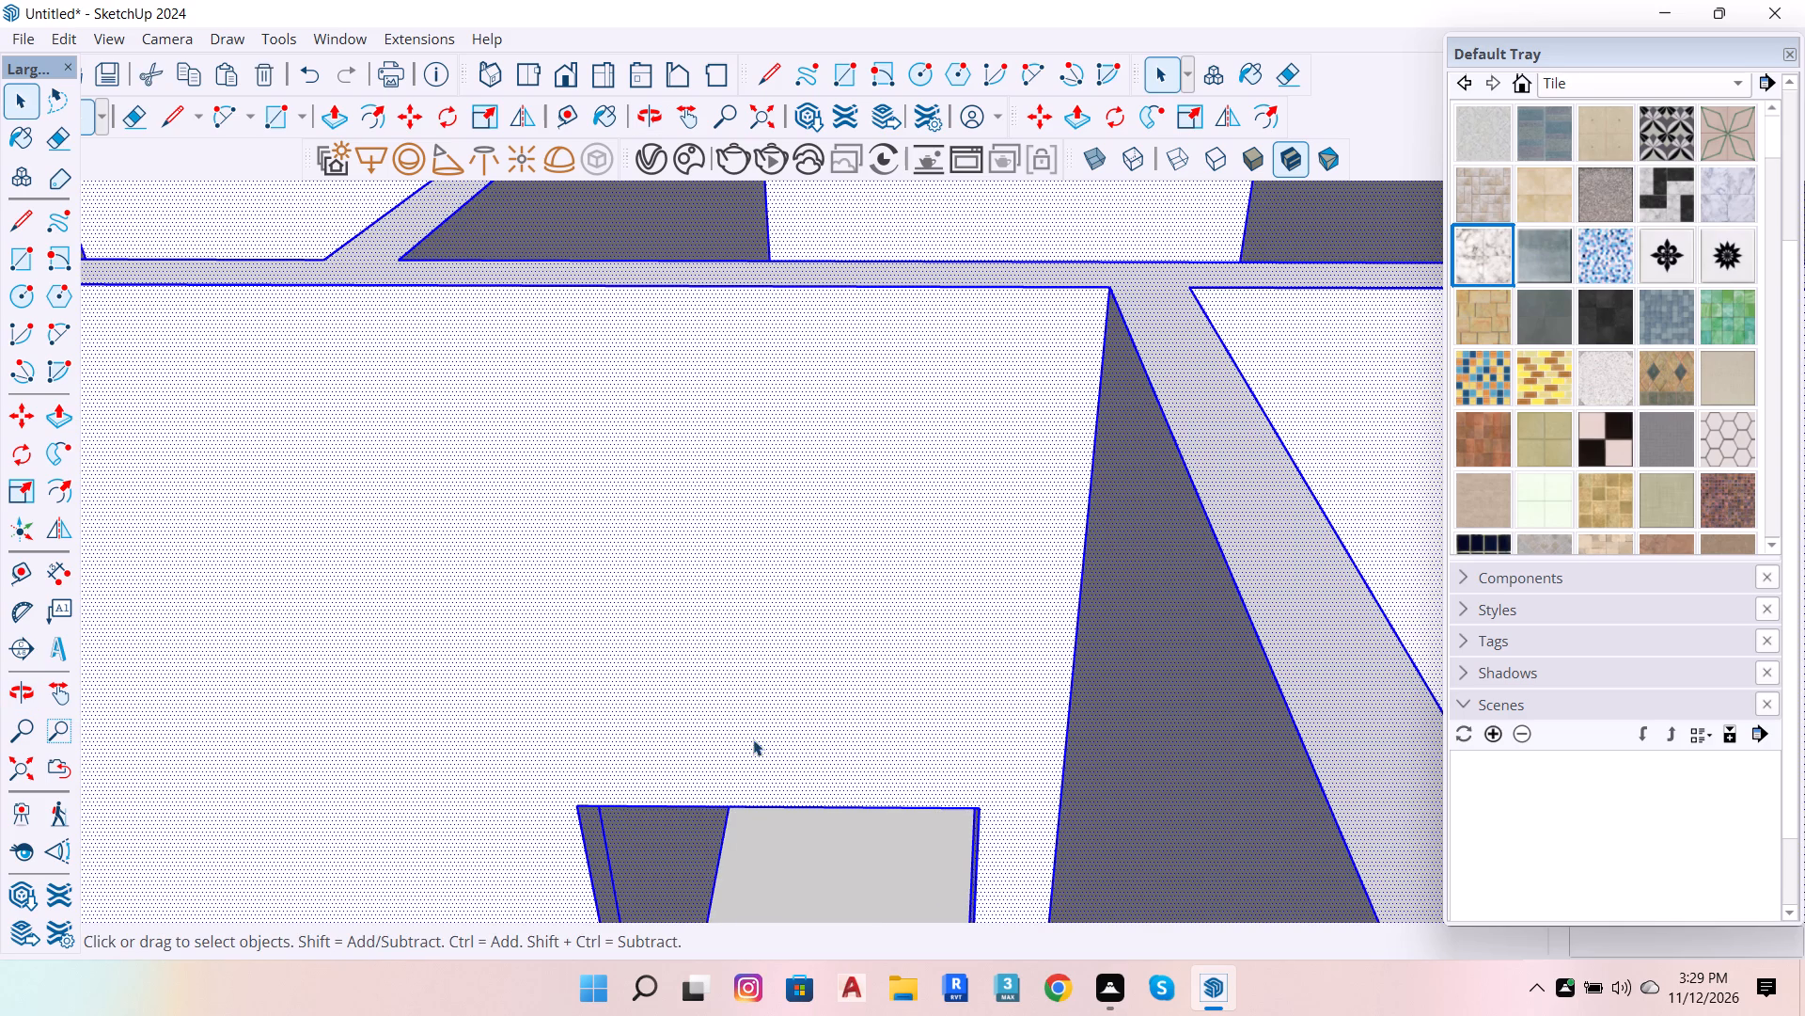
pyautogui.scroll(3, 753, 739)
pyautogui.doubleClick(593, 730)
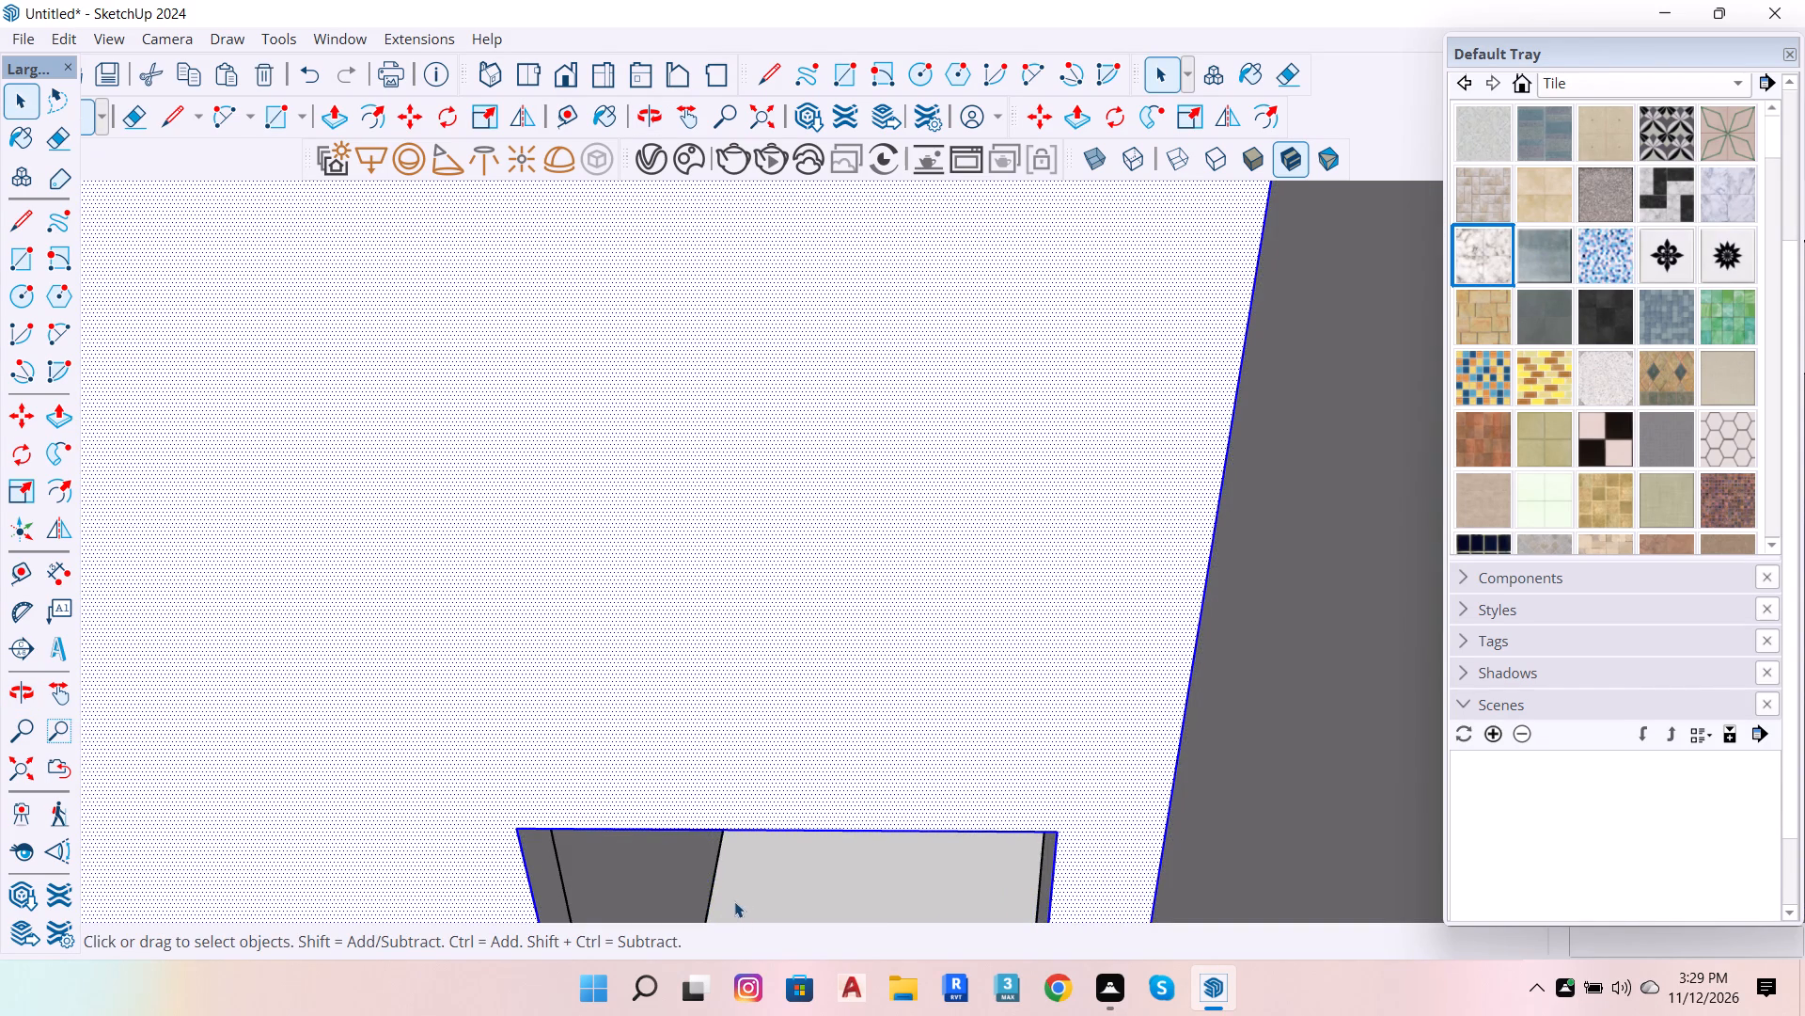
pyautogui.click(737, 898)
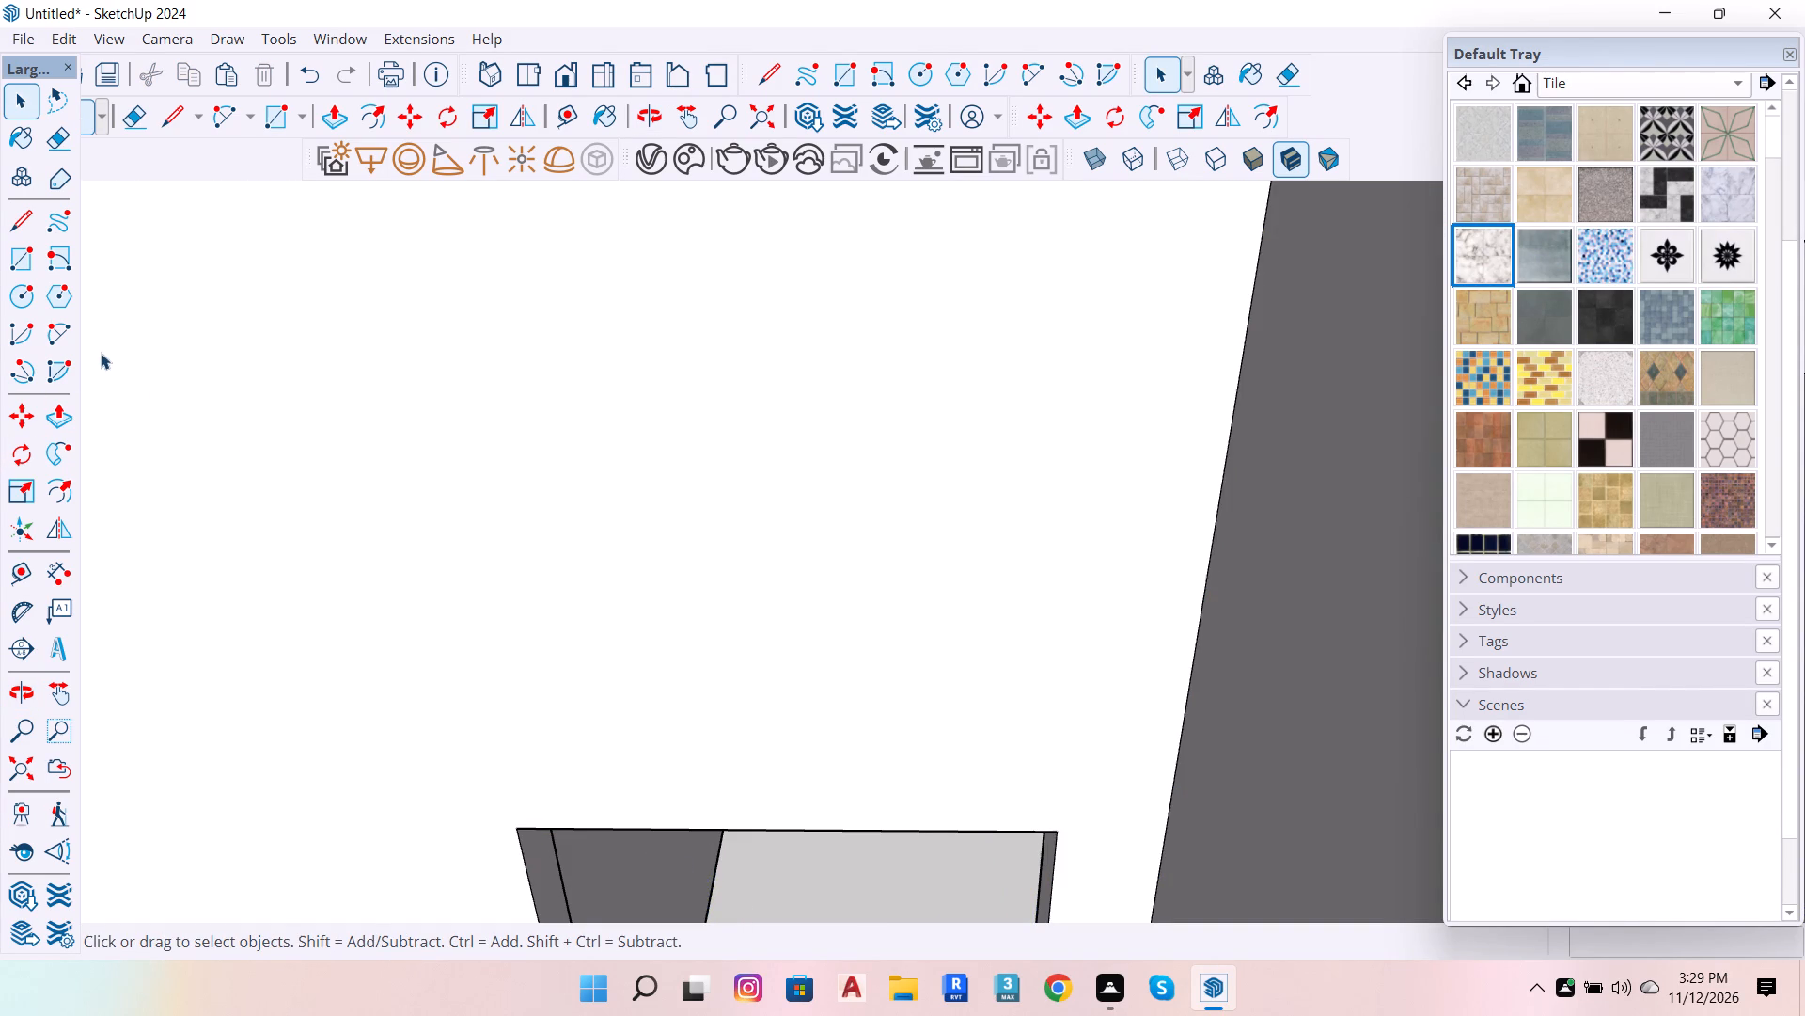
pyautogui.click(58, 342)
pyautogui.scroll(-2, 706, 654)
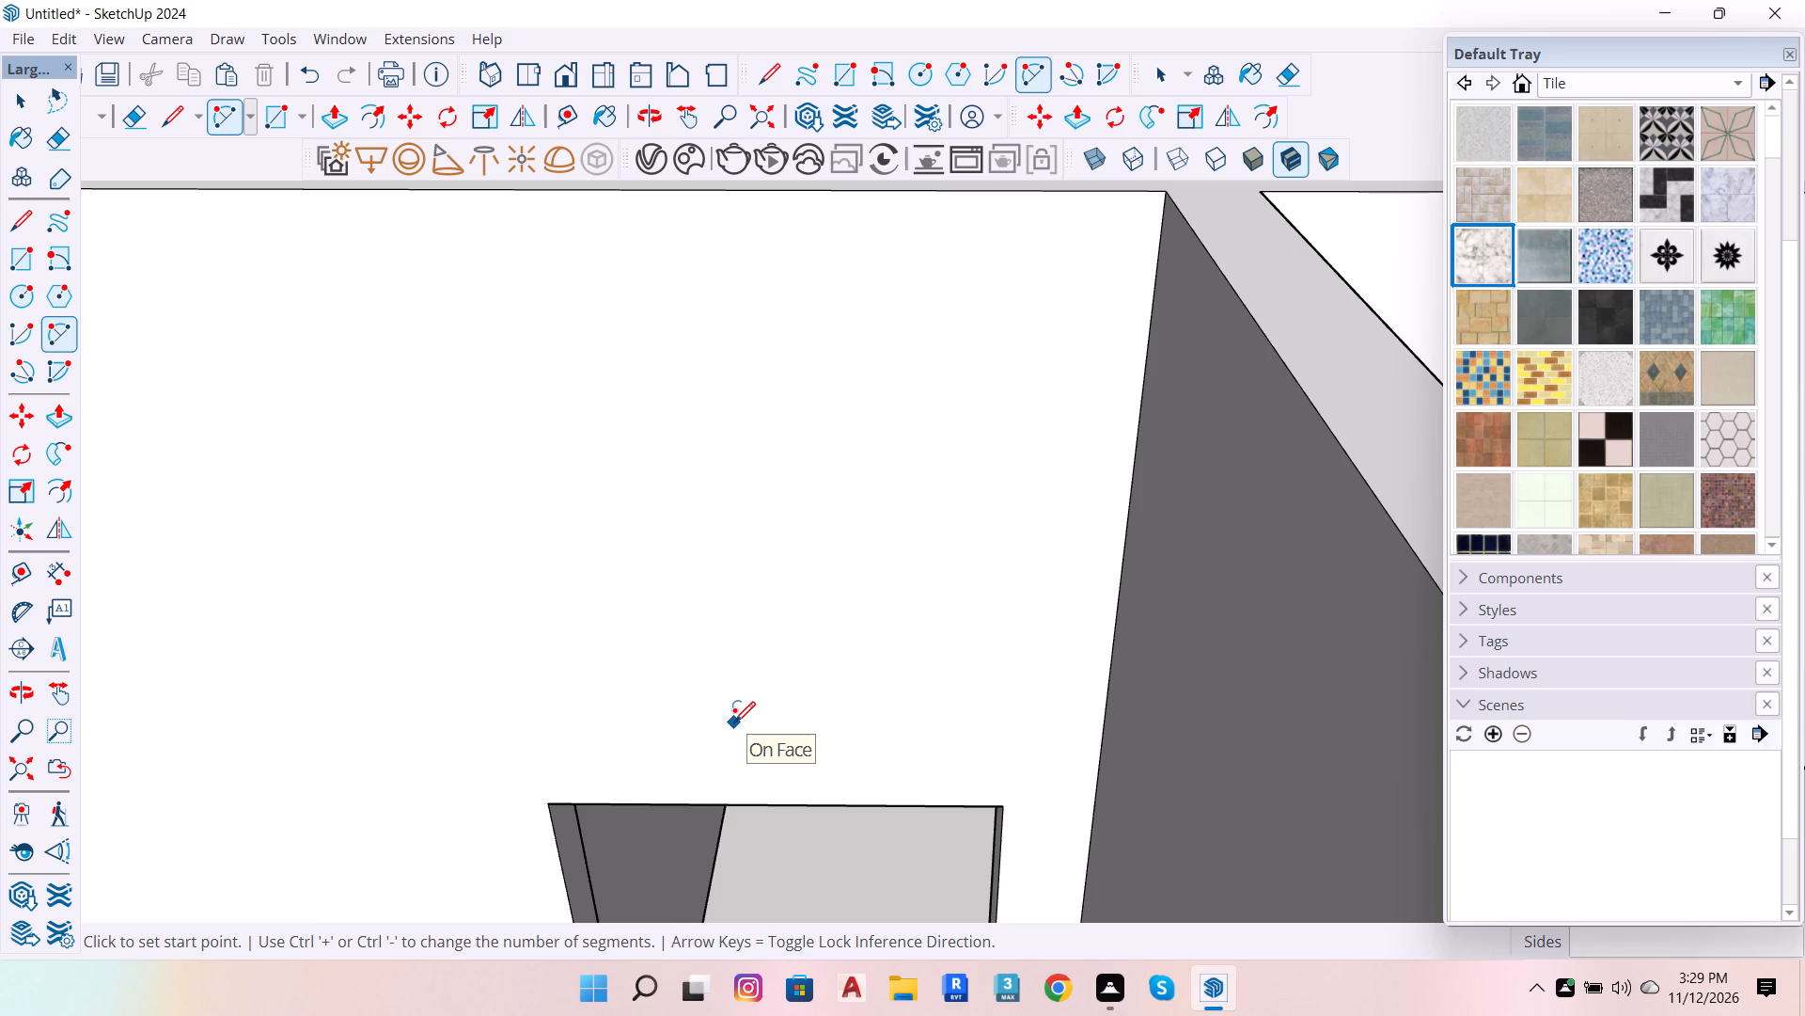
pyautogui.write('69')
pyautogui.press('BackSpace')
pyautogui.press('BackSpace')
pyautogui.write('99')
pyautogui.press('Return')
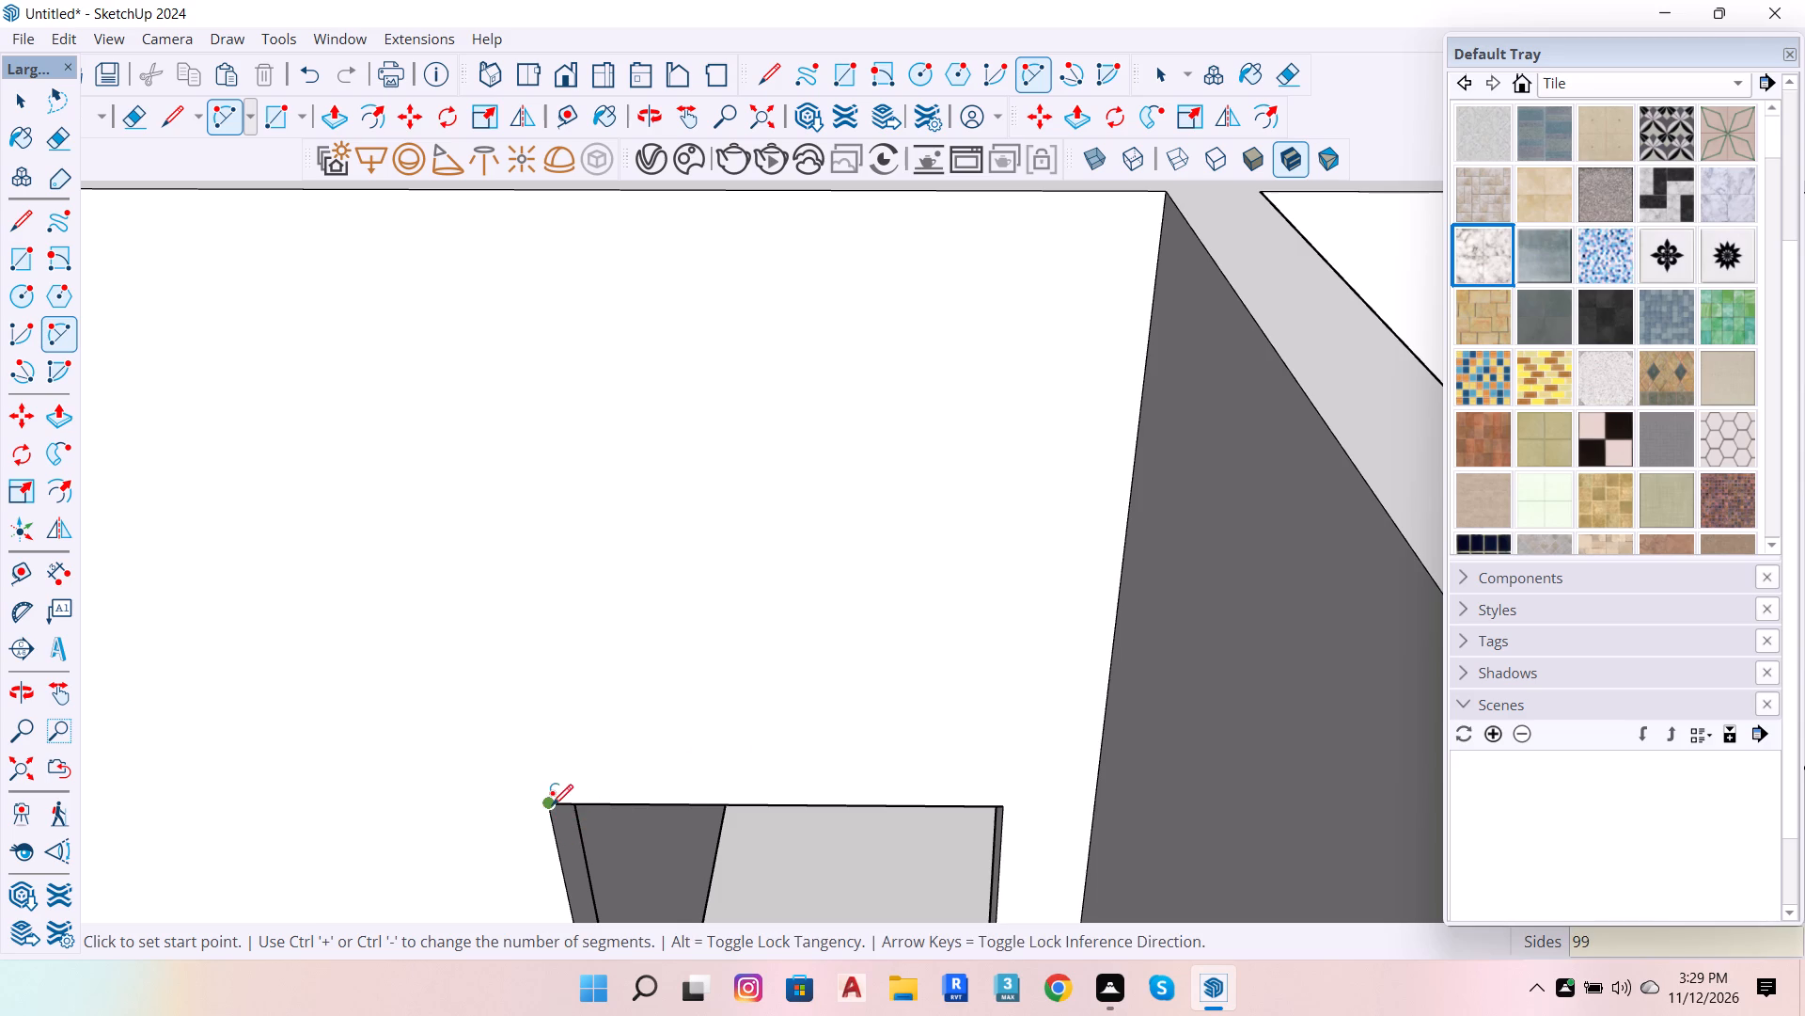
pyautogui.click(553, 804)
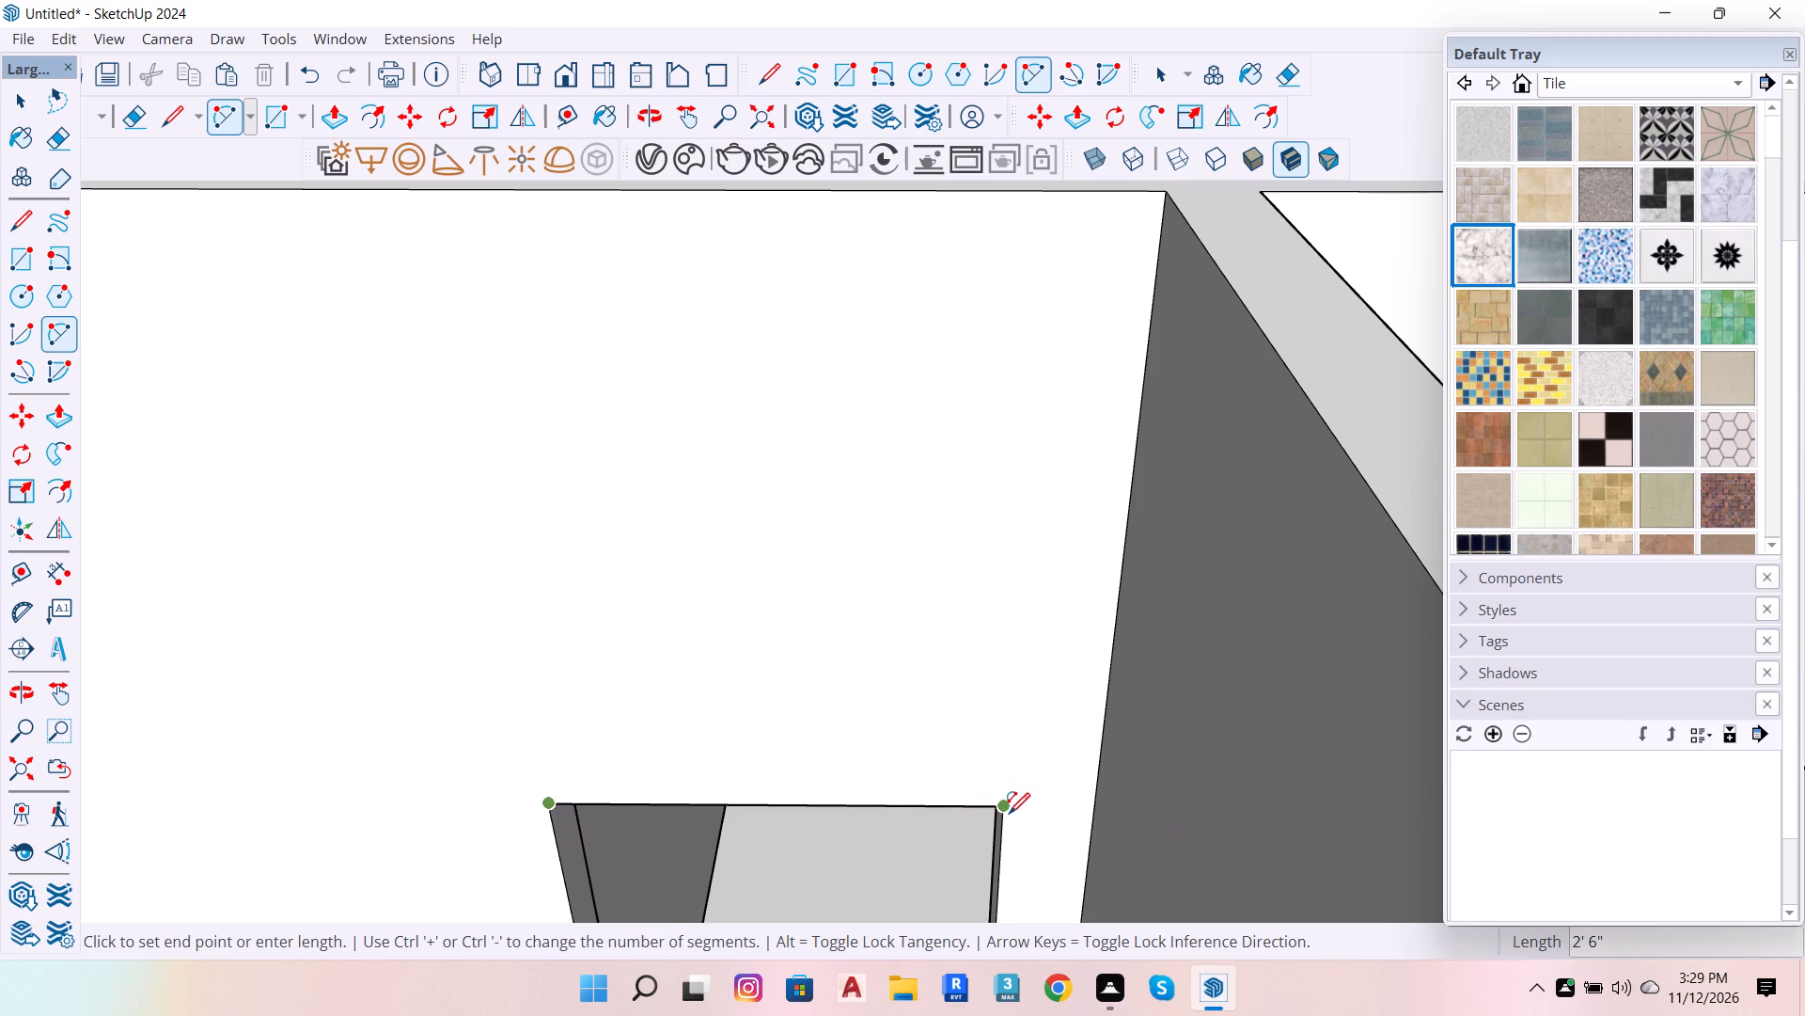
pyautogui.click(1006, 813)
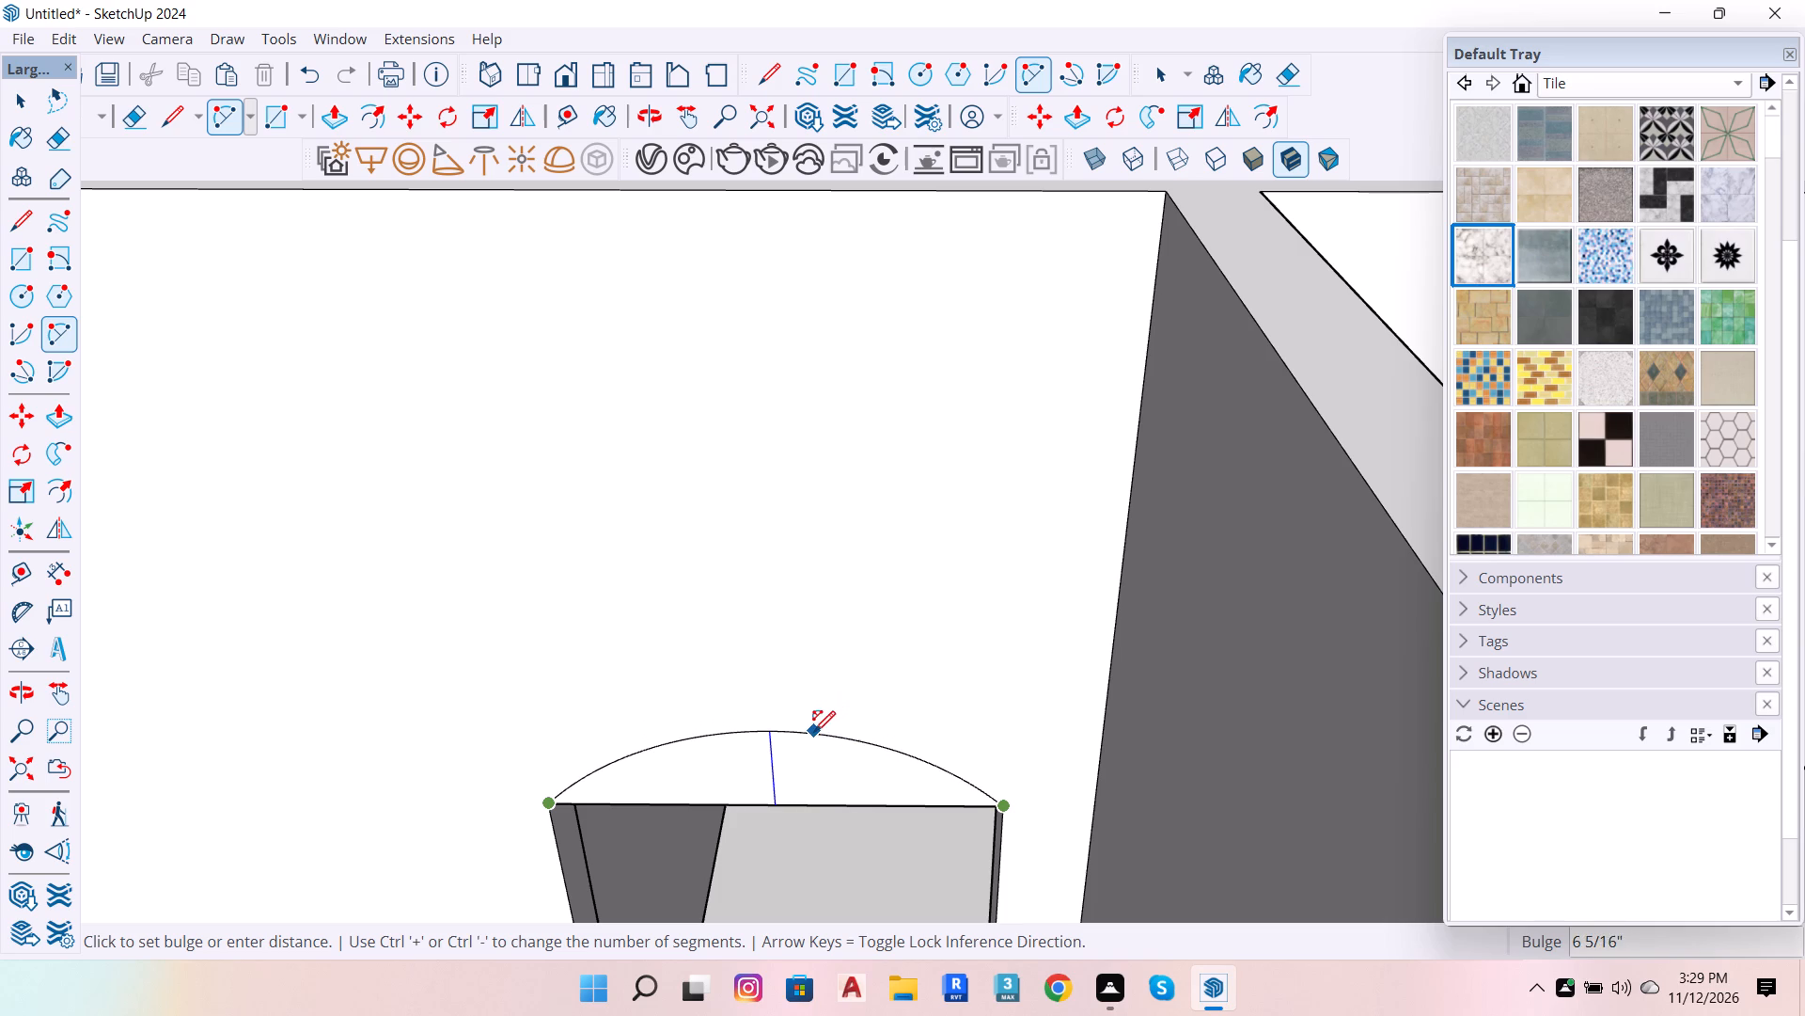
pyautogui.click(841, 722)
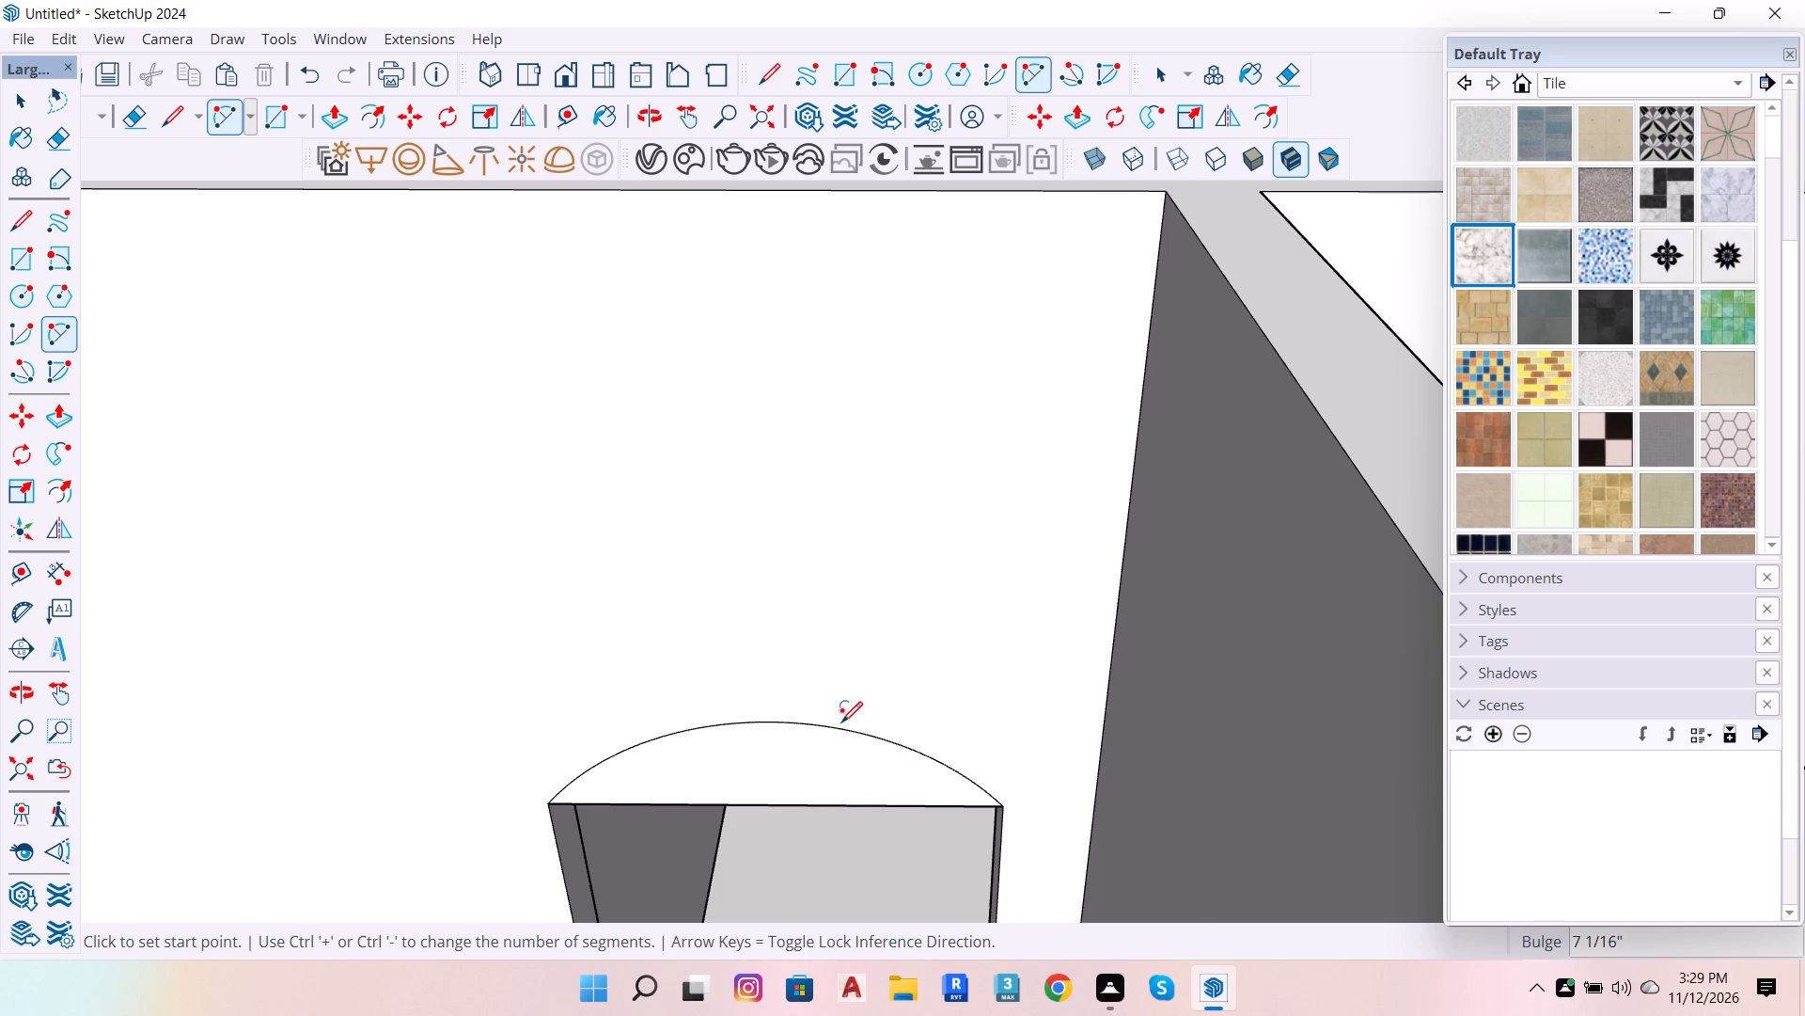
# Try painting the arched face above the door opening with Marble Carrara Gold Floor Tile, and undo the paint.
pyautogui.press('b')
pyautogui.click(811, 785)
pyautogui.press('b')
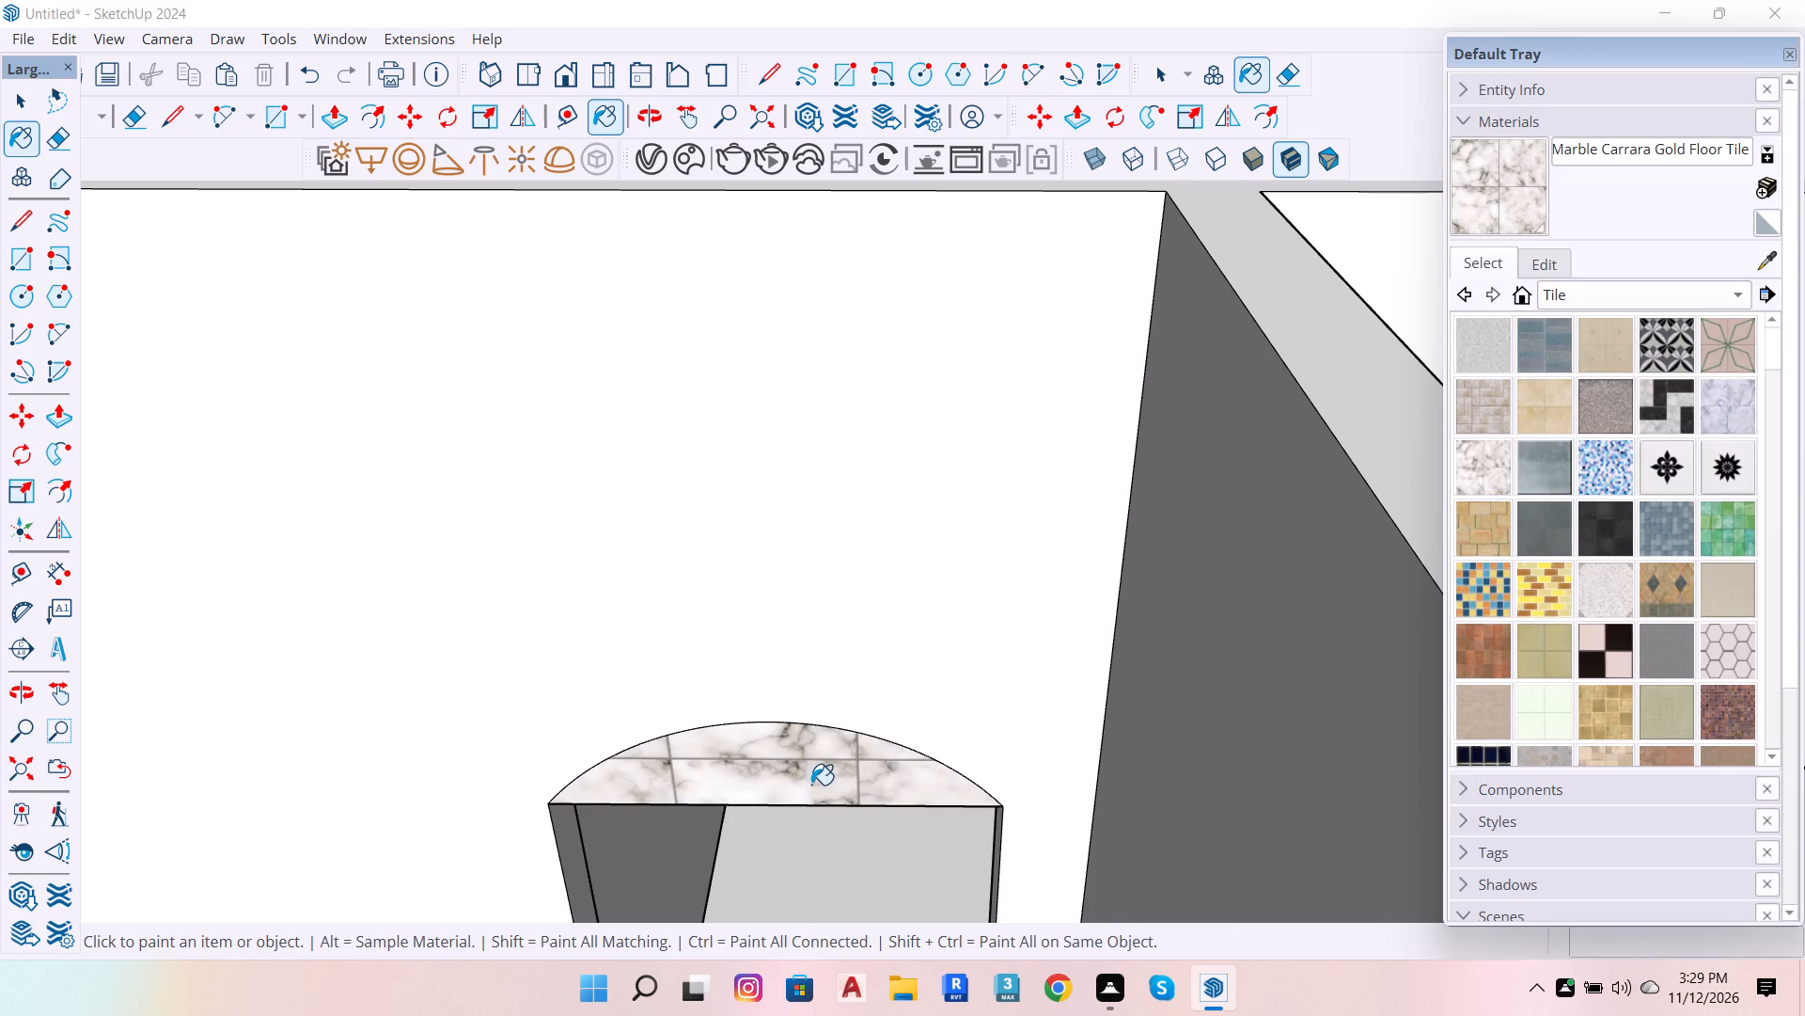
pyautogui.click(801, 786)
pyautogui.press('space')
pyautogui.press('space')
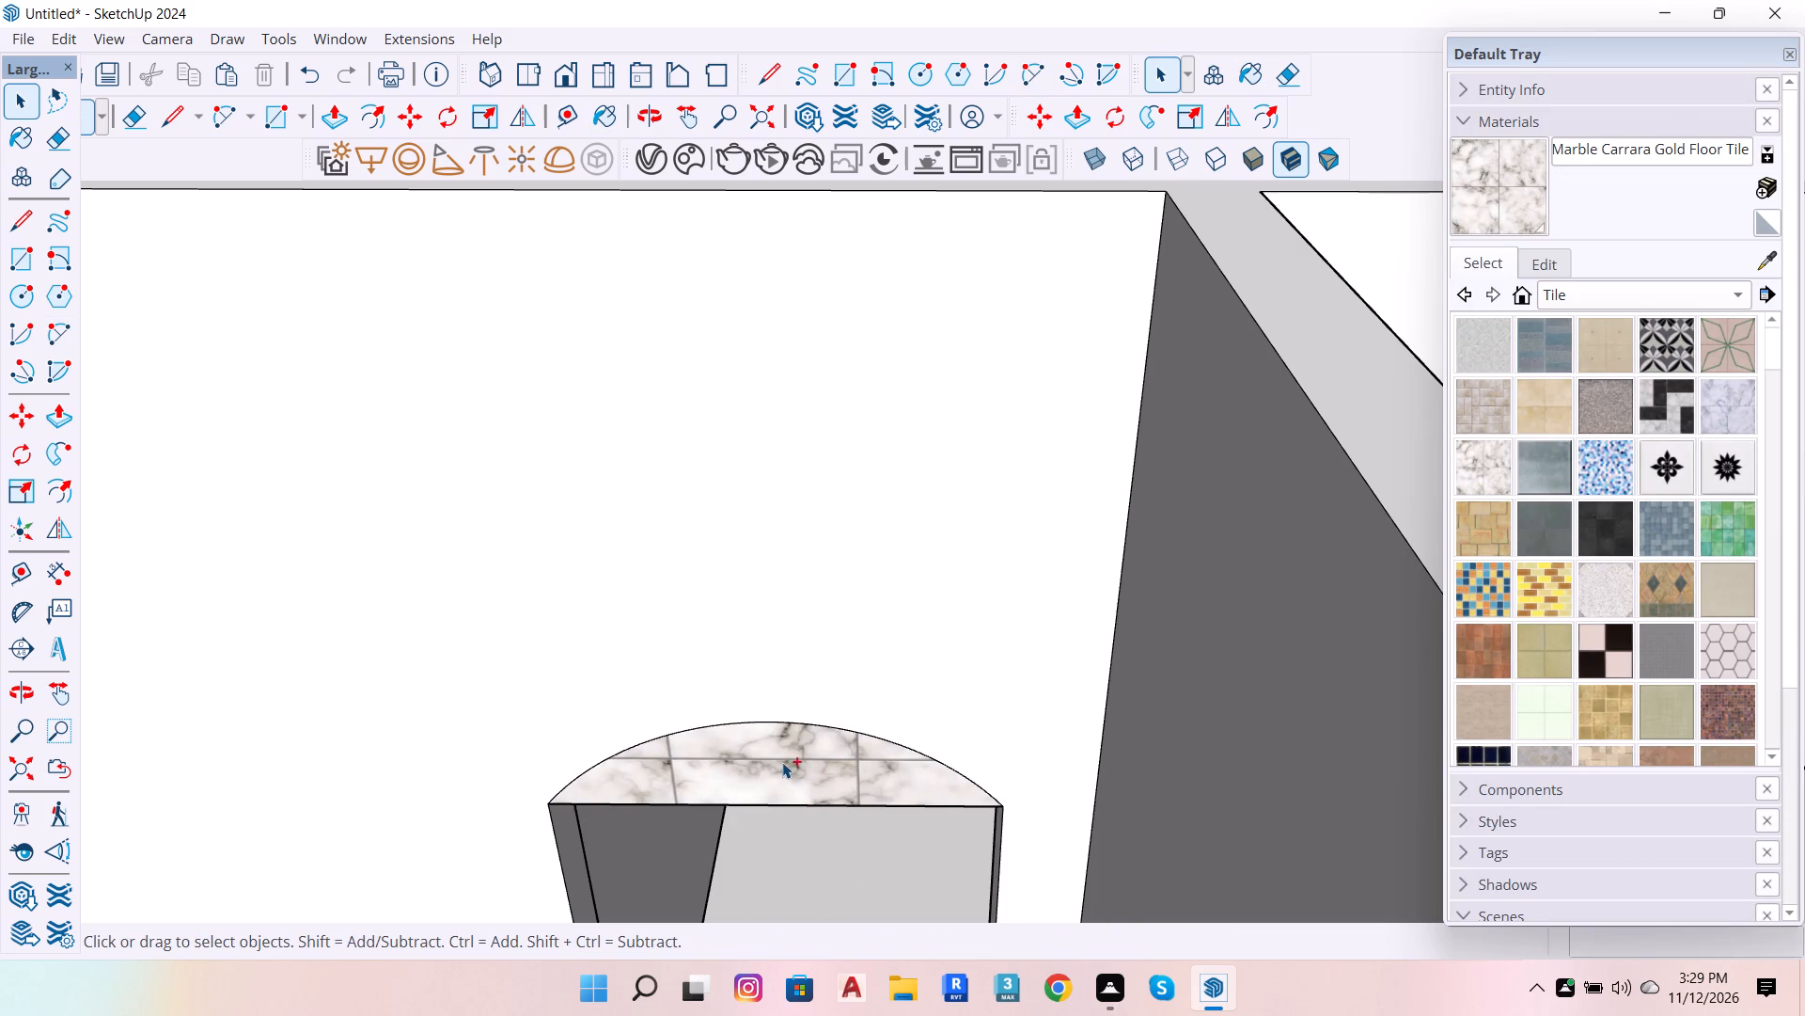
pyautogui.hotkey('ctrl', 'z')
# Push/Pull the arched face above the interior door opening slightly back into the wall thickness.
pyautogui.click(782, 762)
pyautogui.press('p')
pyautogui.click(782, 762)
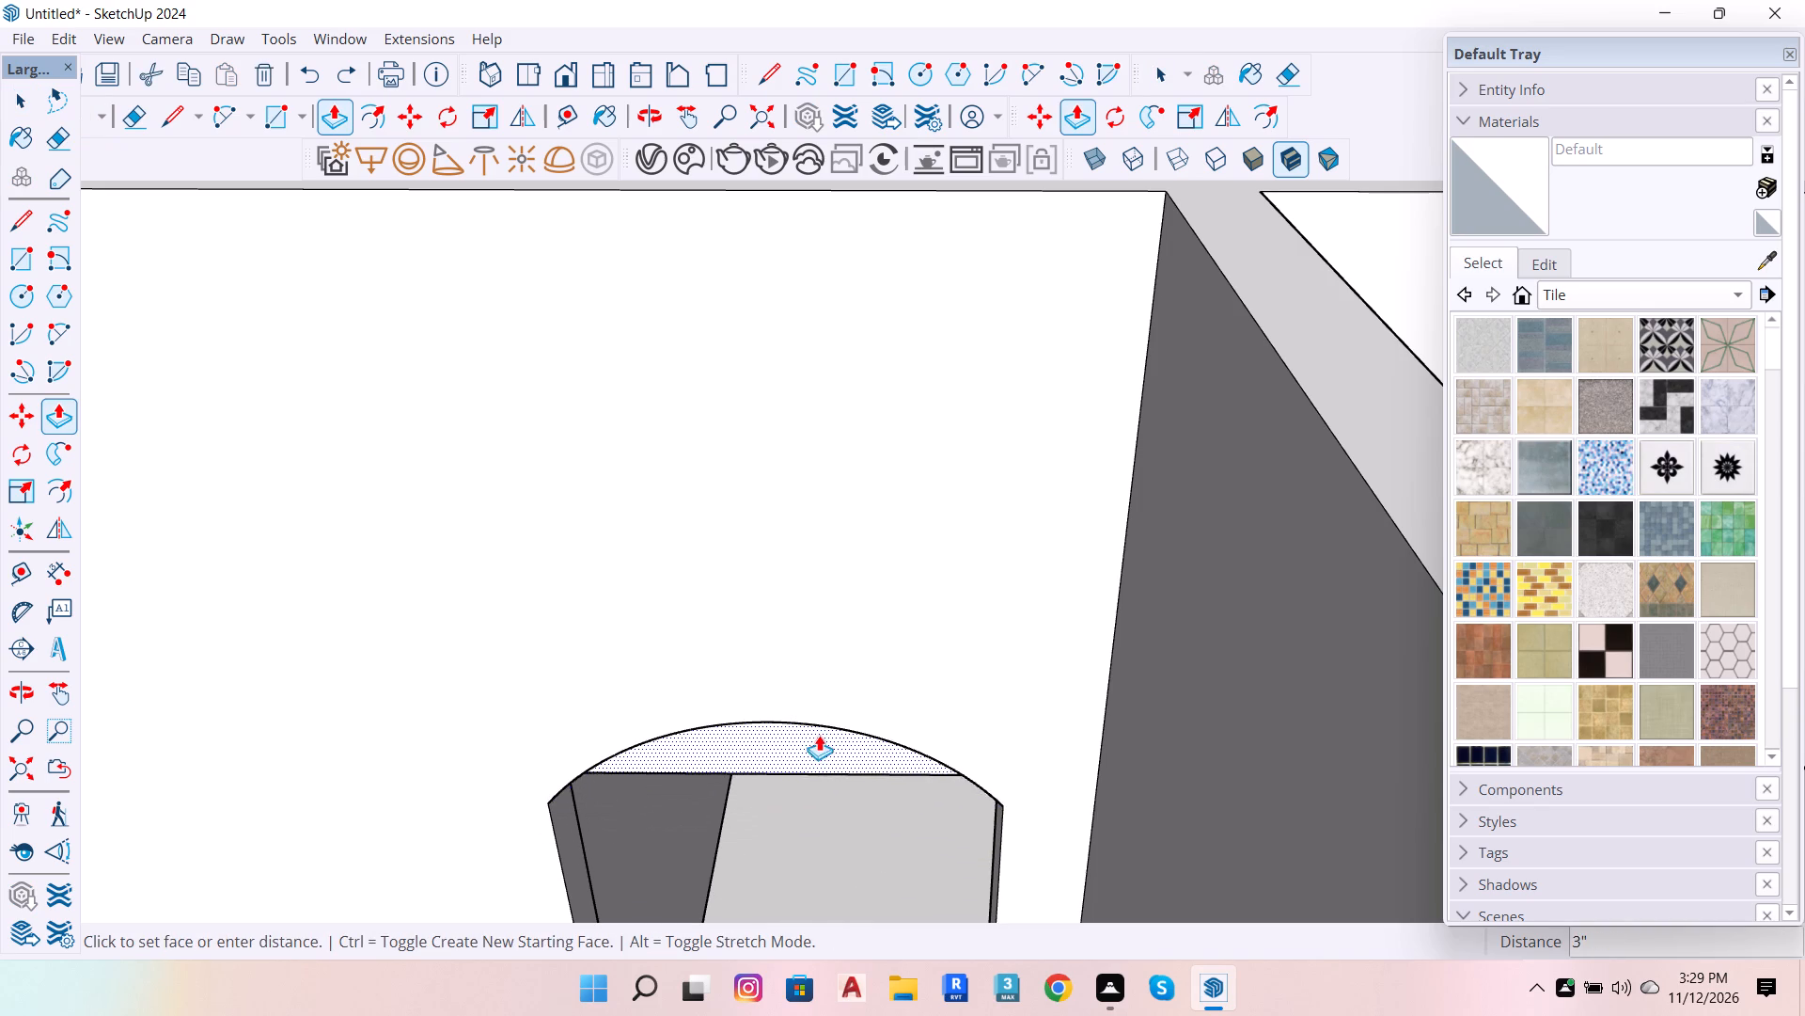
pyautogui.click(814, 755)
pyautogui.press('space')
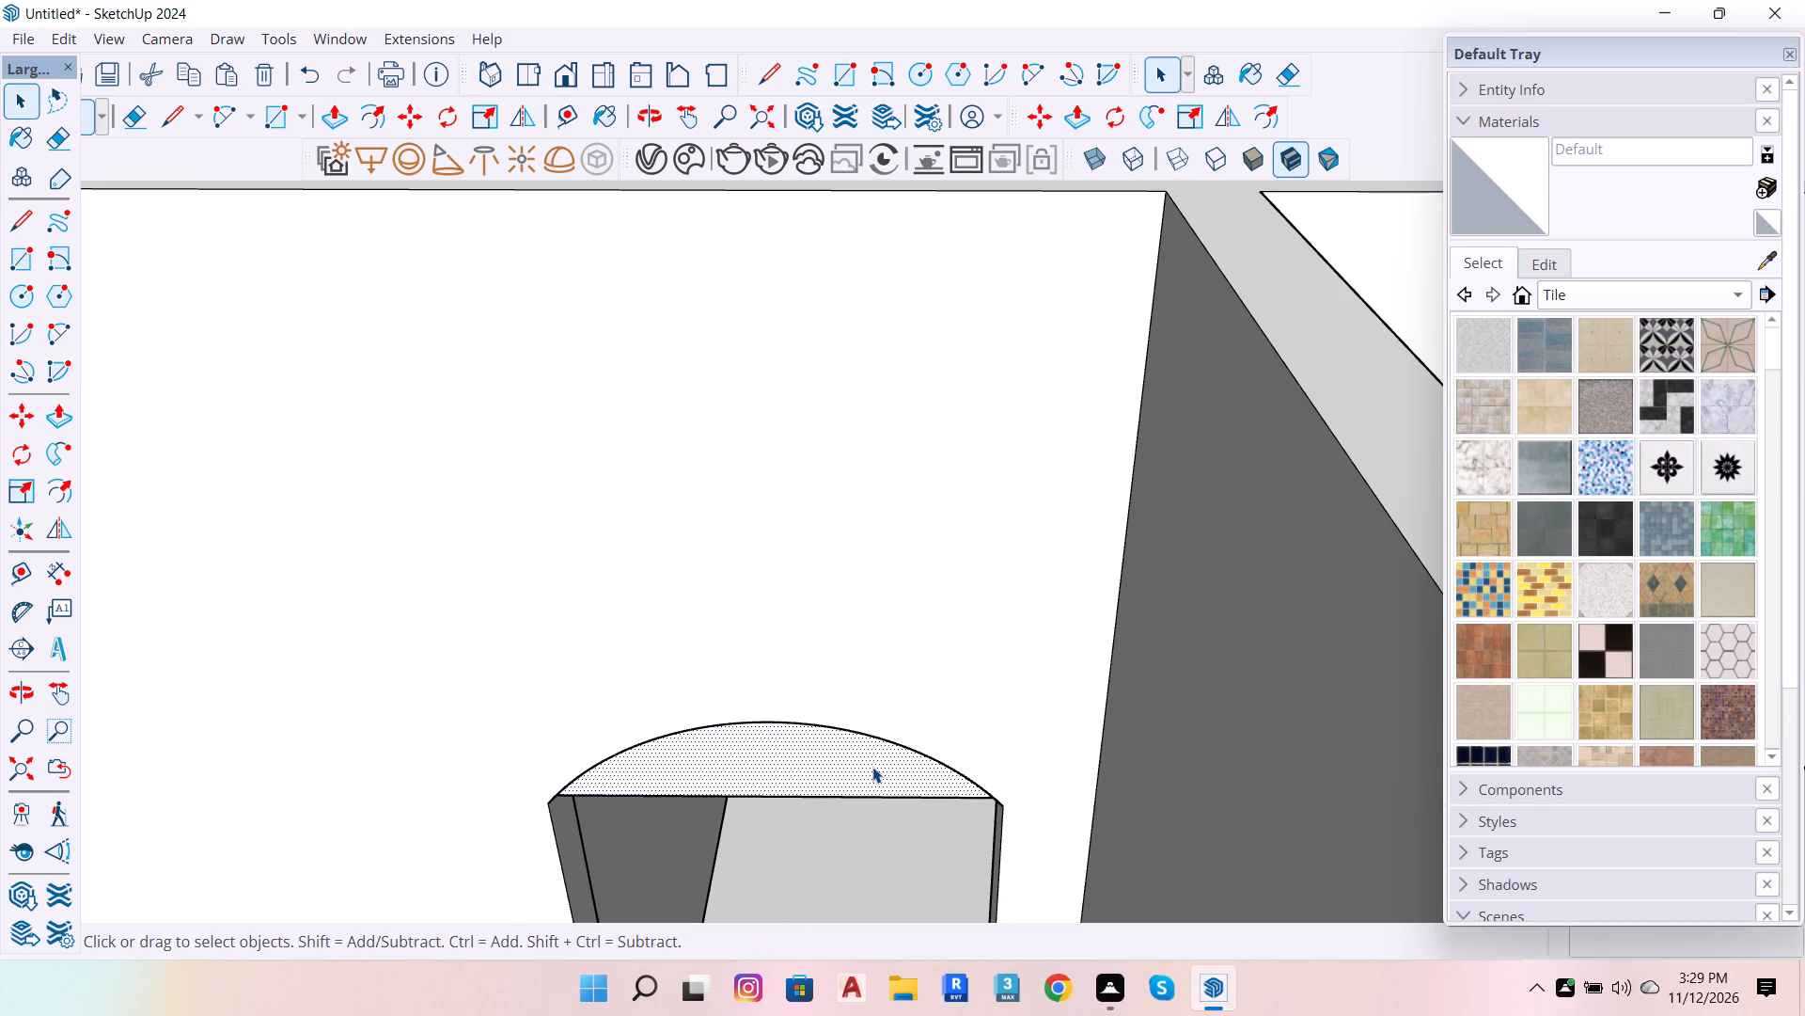
# Examine the recessed arched face above the door opening and its surrounding wall from several angles.
pyautogui.press('o')
pyautogui.moveTo(872, 767); pyautogui.dragTo(862, 737)
pyautogui.scroll(-3, 1094, 712)
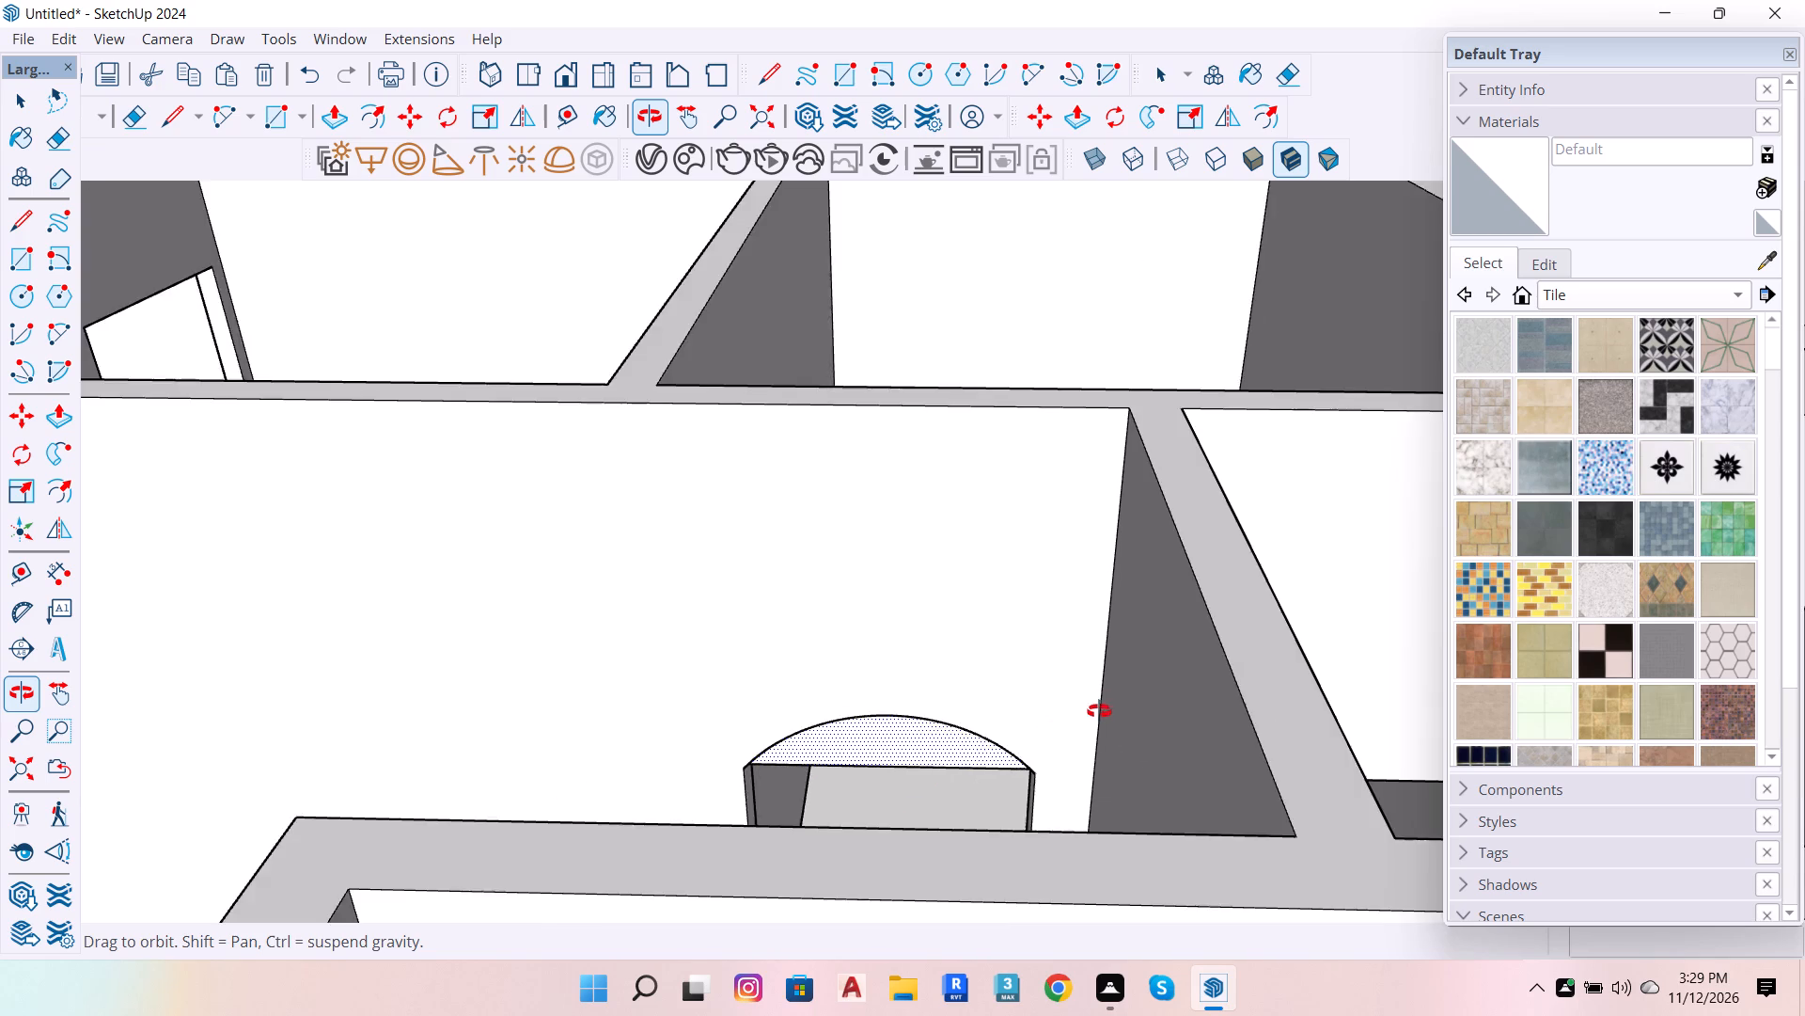
pyautogui.scroll(-14, 1099, 711)
pyautogui.moveTo(838, 767); pyautogui.dragTo(1130, 771)
pyautogui.scroll(2, 1359, 706)
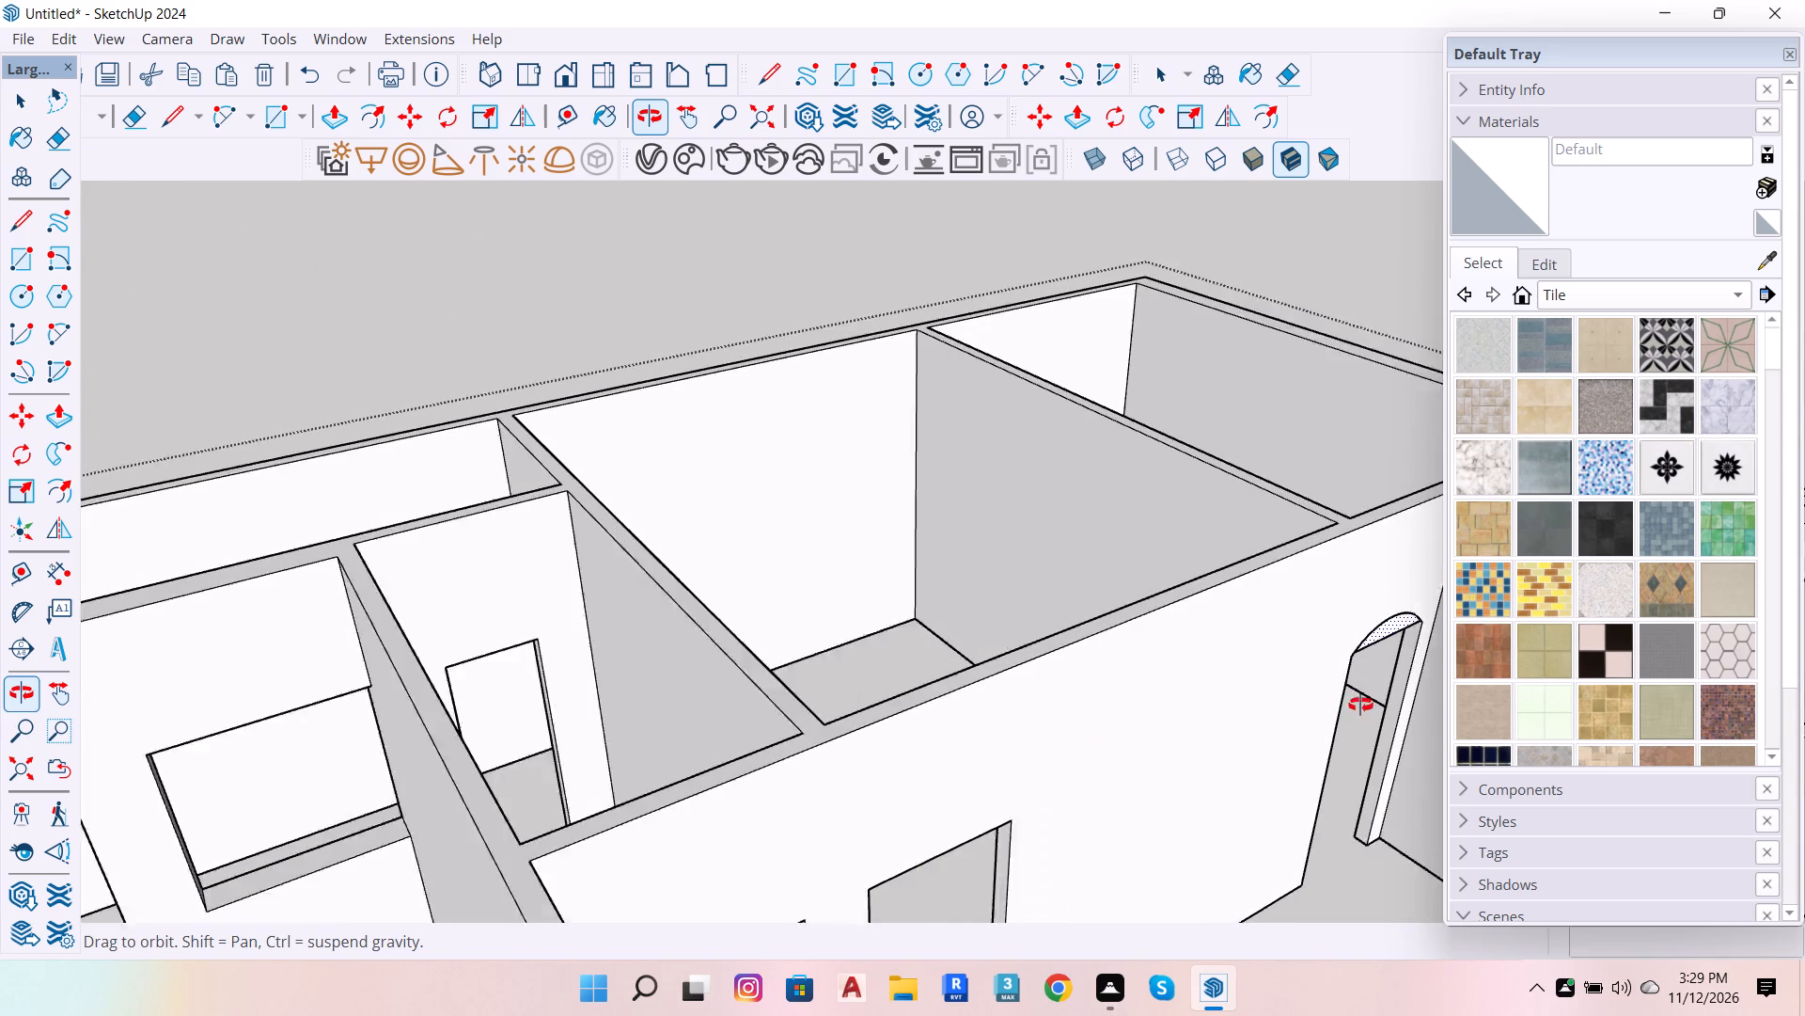
pyautogui.scroll(18, 1360, 705)
pyautogui.moveTo(1325, 640); pyautogui.dragTo(1020, 558)
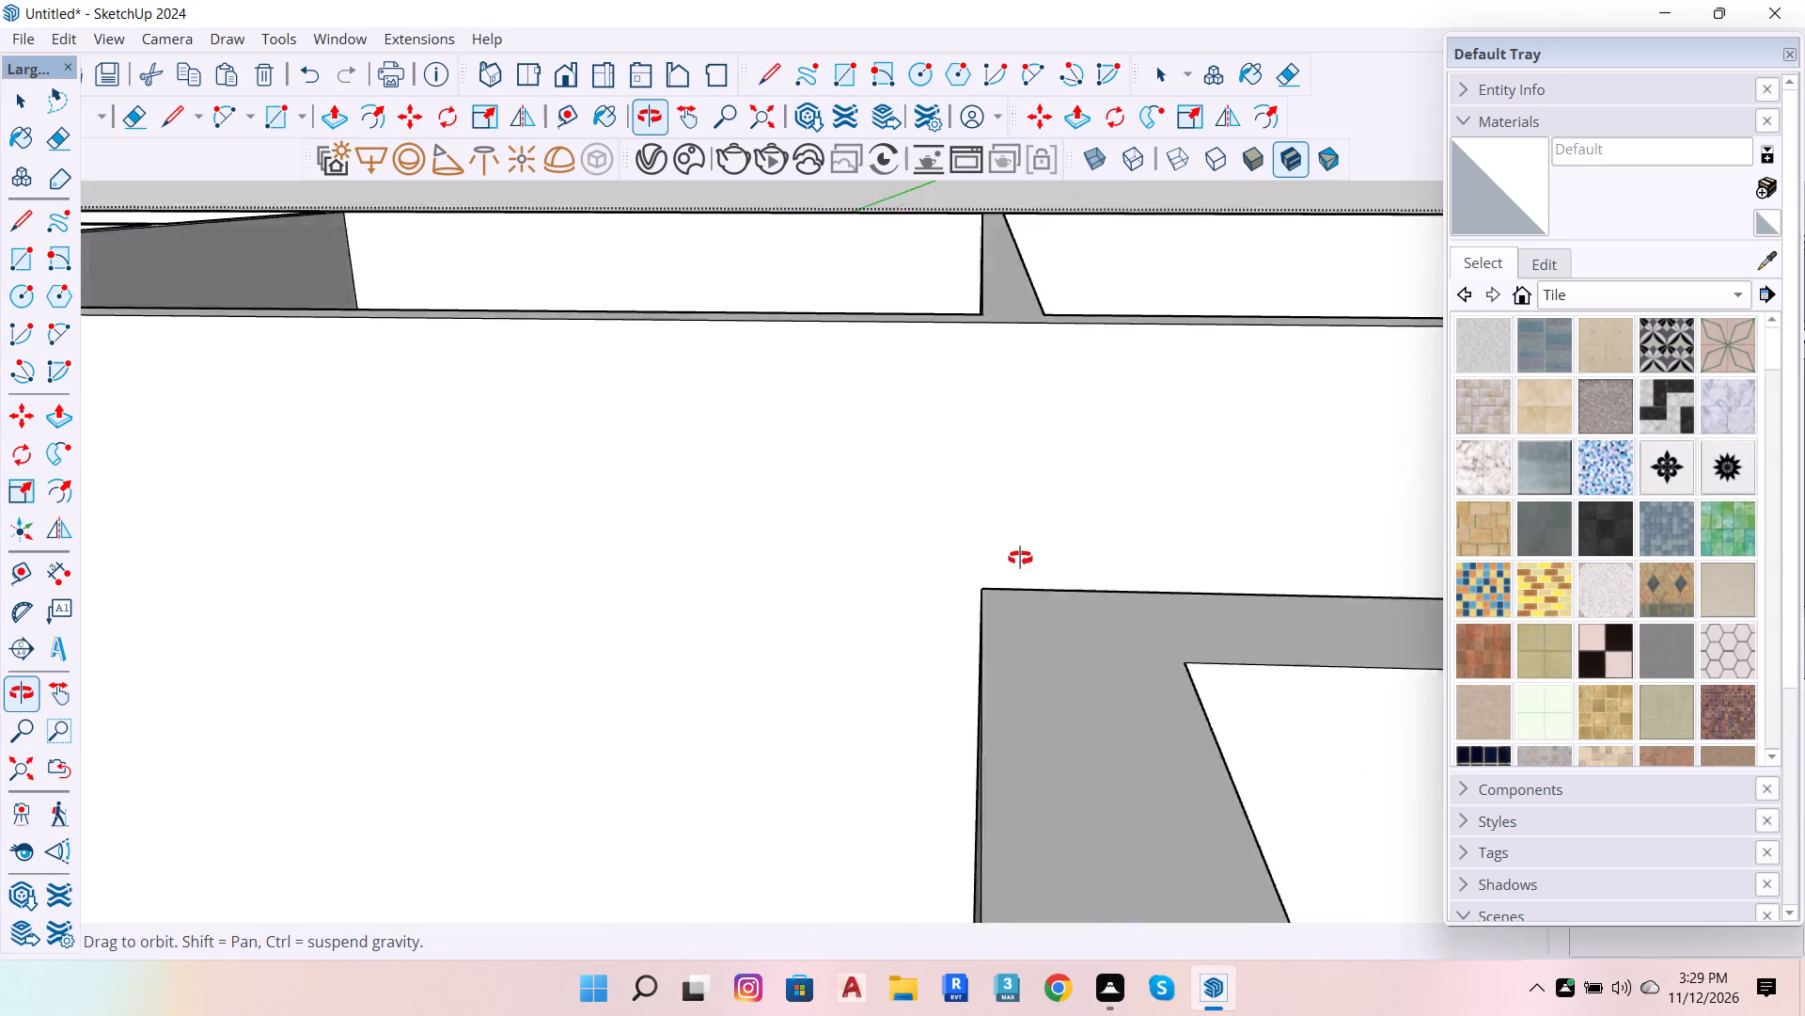
pyautogui.moveTo(1020, 558); pyautogui.dragTo(1137, 593)
pyautogui.scroll(4, 1246, 803)
pyautogui.scroll(-5, 667, 606)
pyautogui.scroll(3, 852, 666)
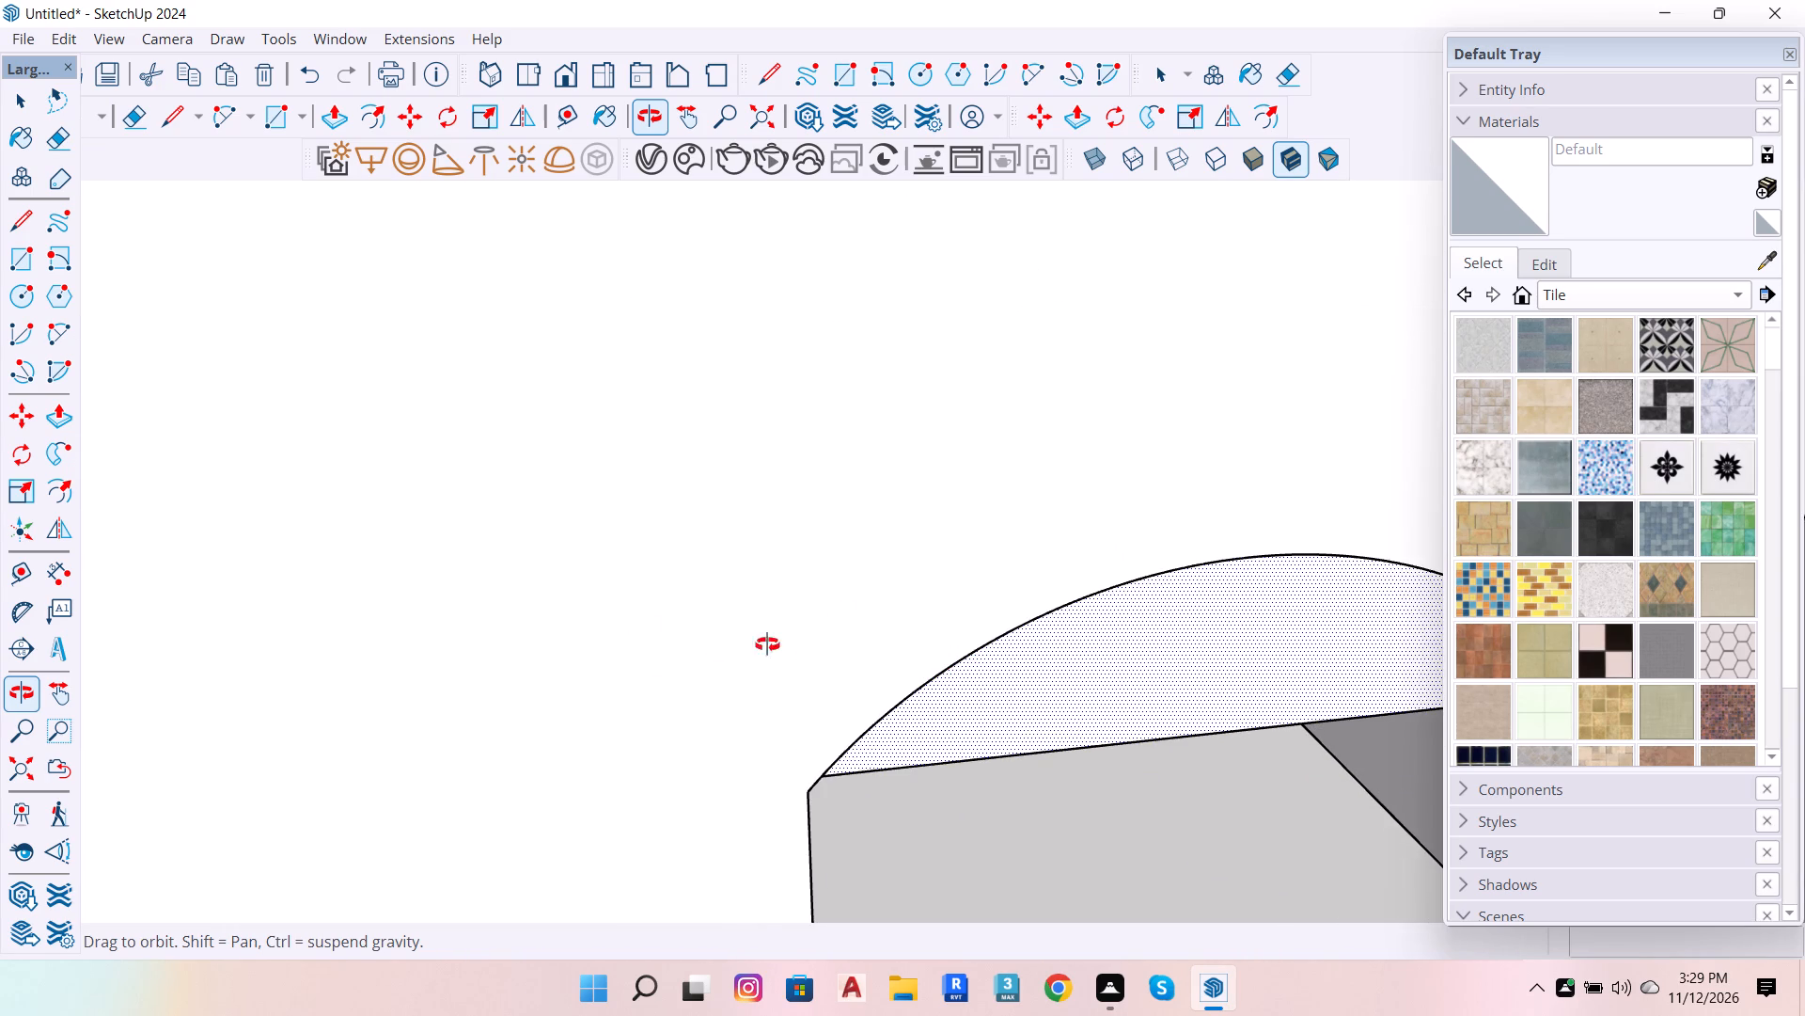
pyautogui.scroll(-5, 682, 657)
pyautogui.scroll(2, 1002, 733)
pyautogui.moveTo(1031, 594); pyautogui.dragTo(979, 467)
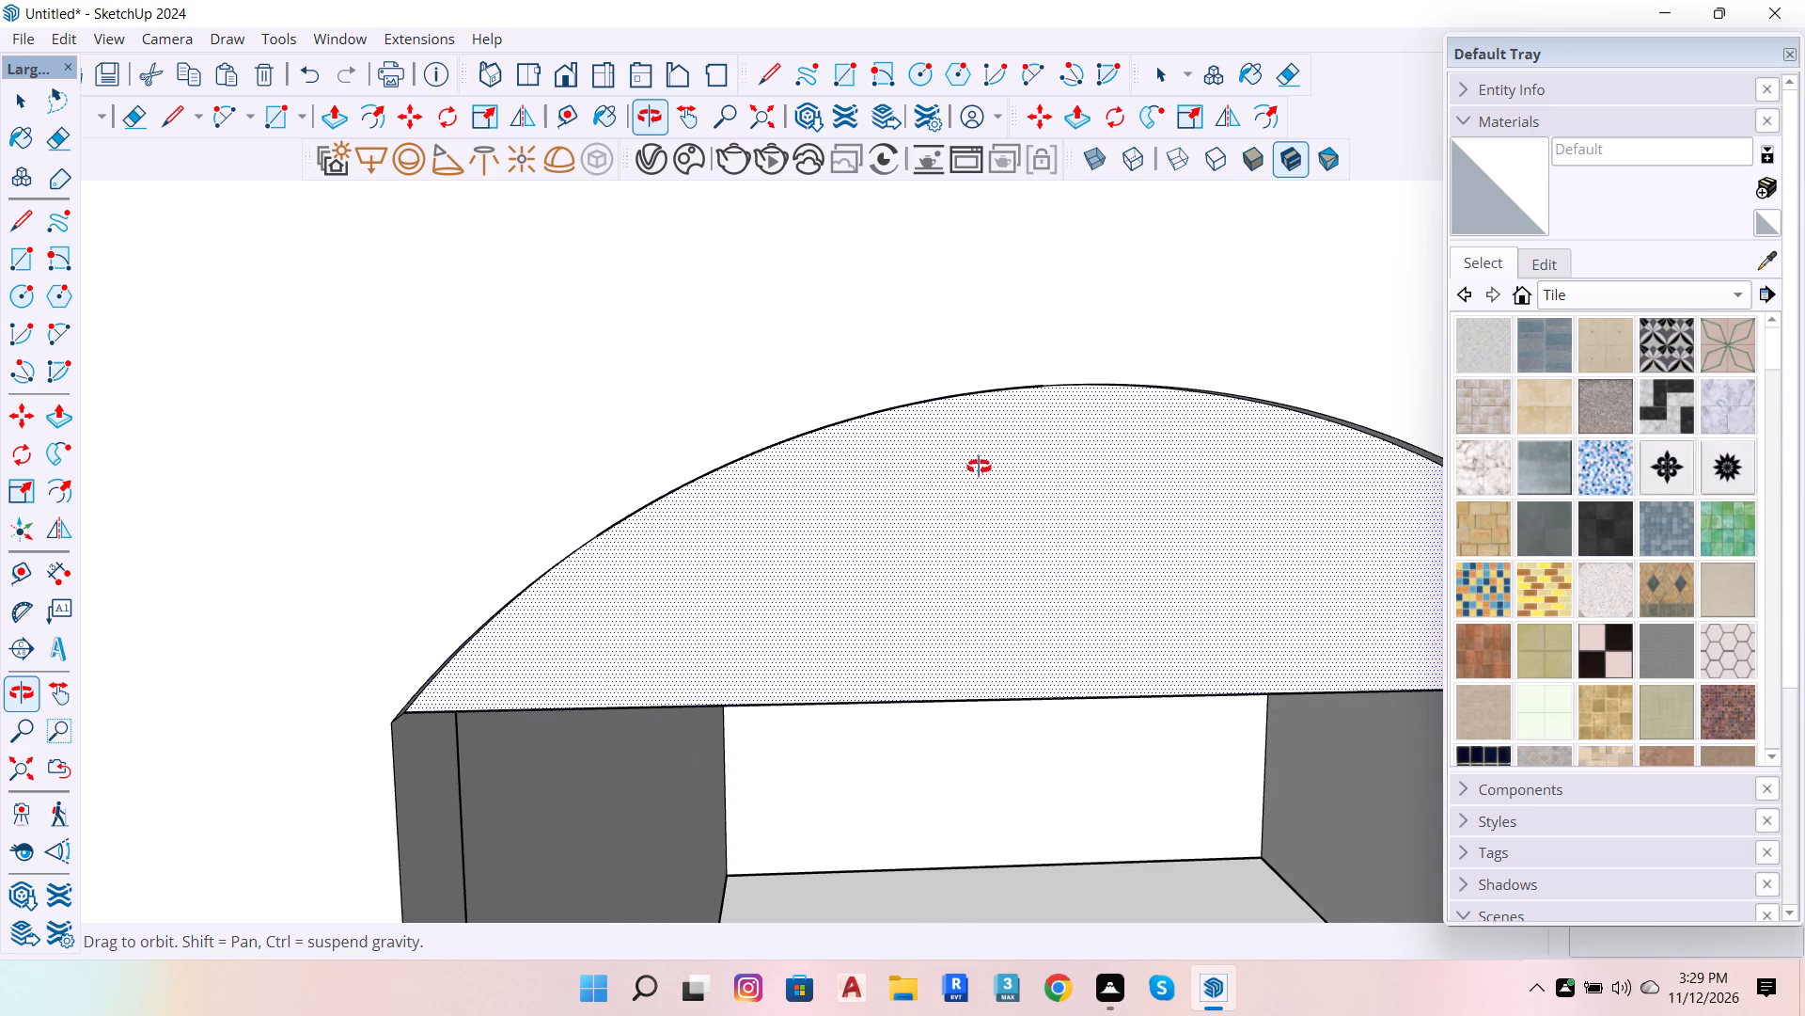
pyautogui.moveTo(979, 467); pyautogui.dragTo(979, 466)
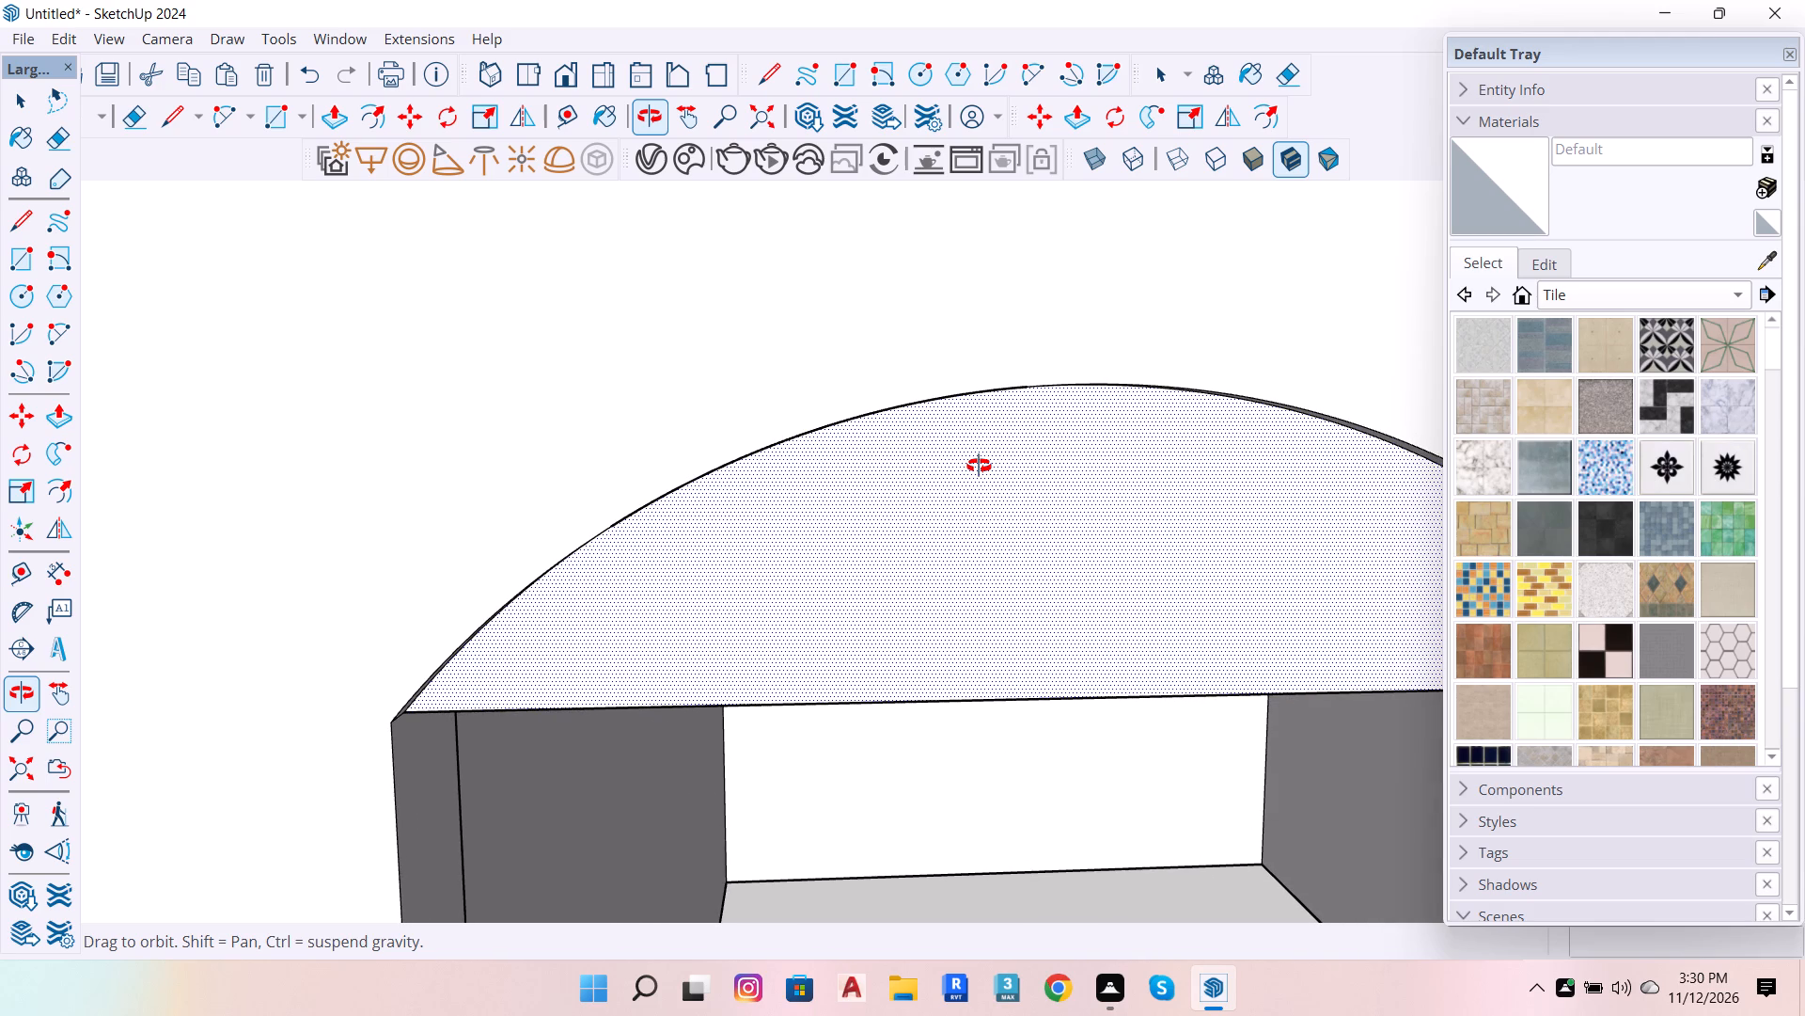
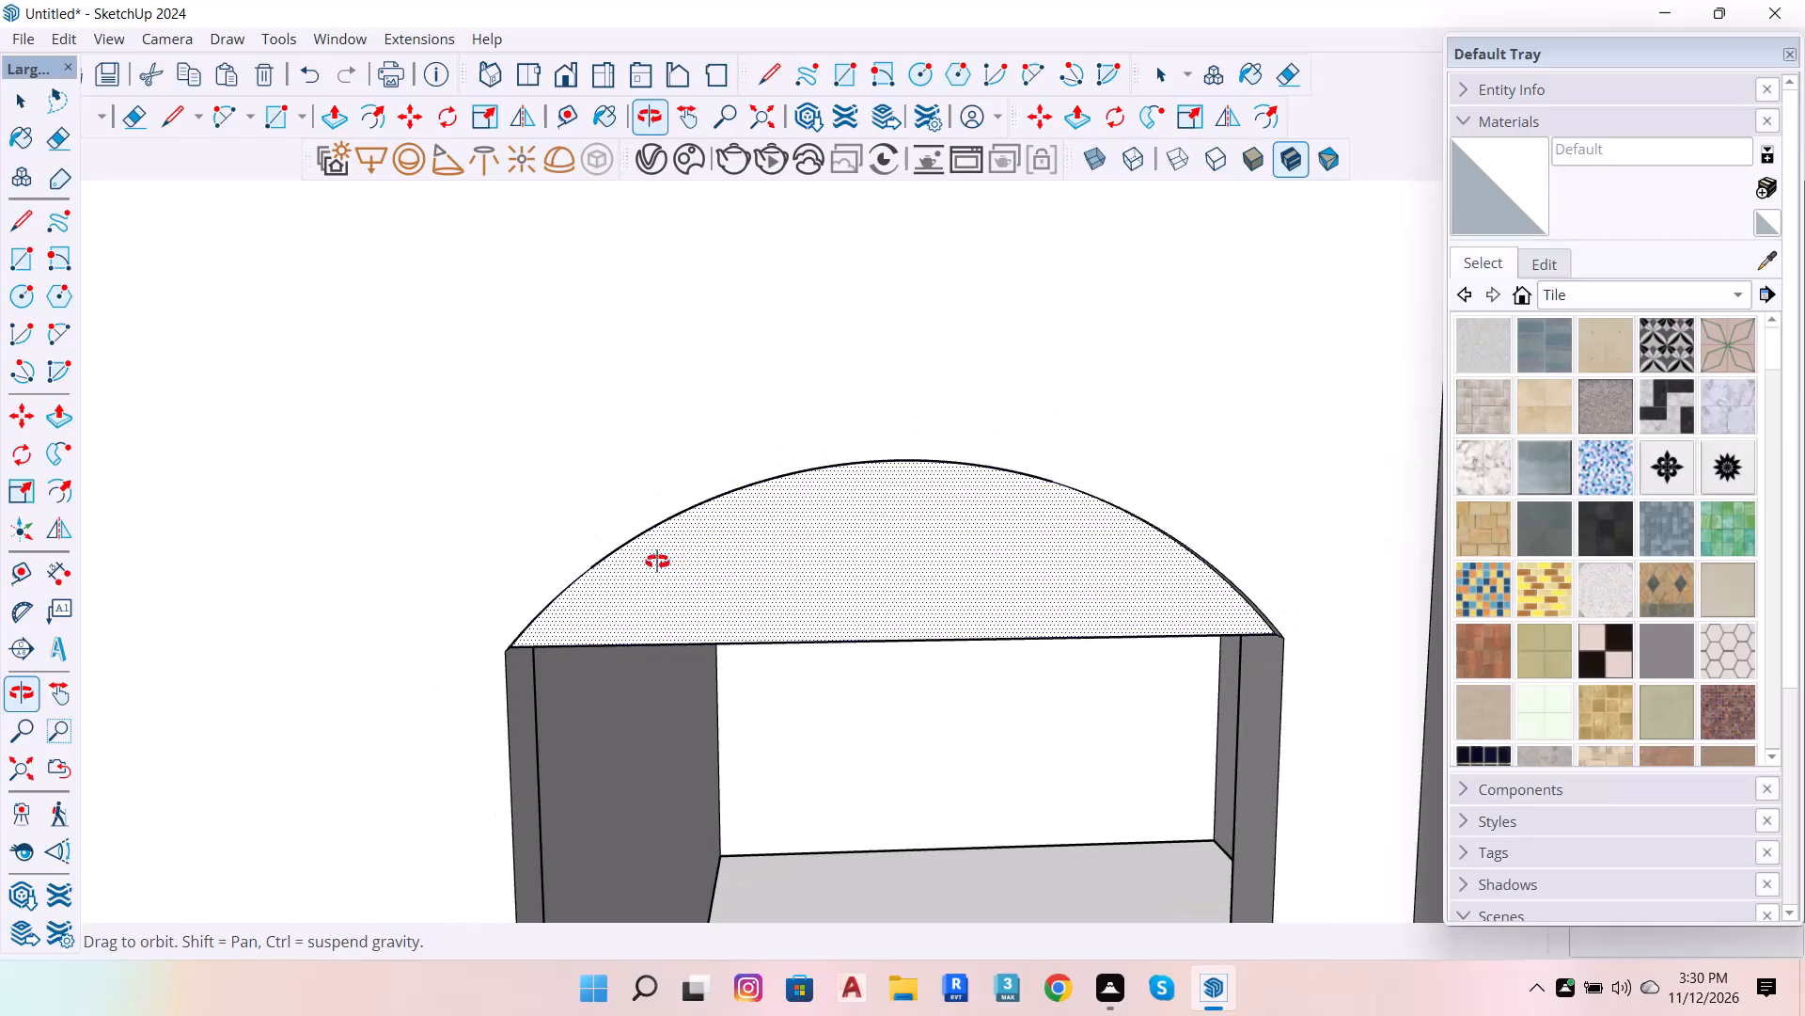
# Push/Pull the arched face above the interior door opening about 3 11/16" back through the remaining wall thickness.
pyautogui.scroll(1, 800, 634)
pyautogui.moveTo(822, 643); pyautogui.dragTo(813, 611)
pyautogui.press('space')
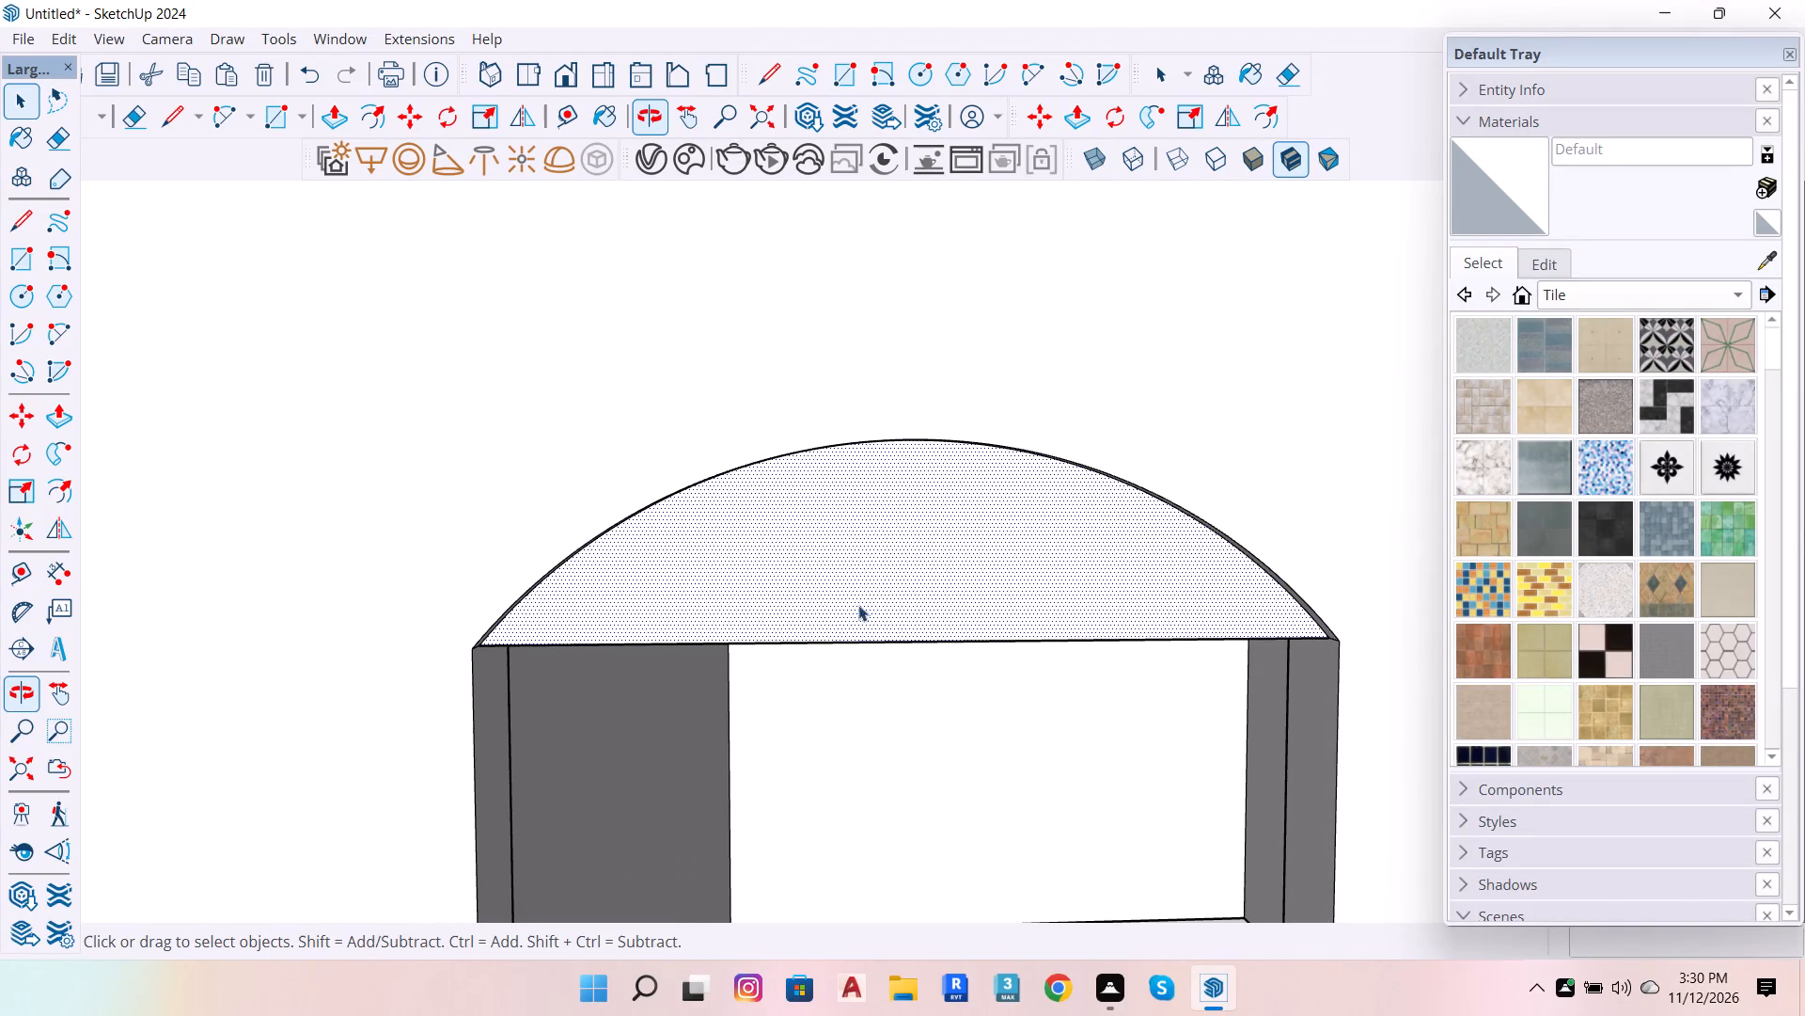
pyautogui.press('p')
pyautogui.click(1122, 538)
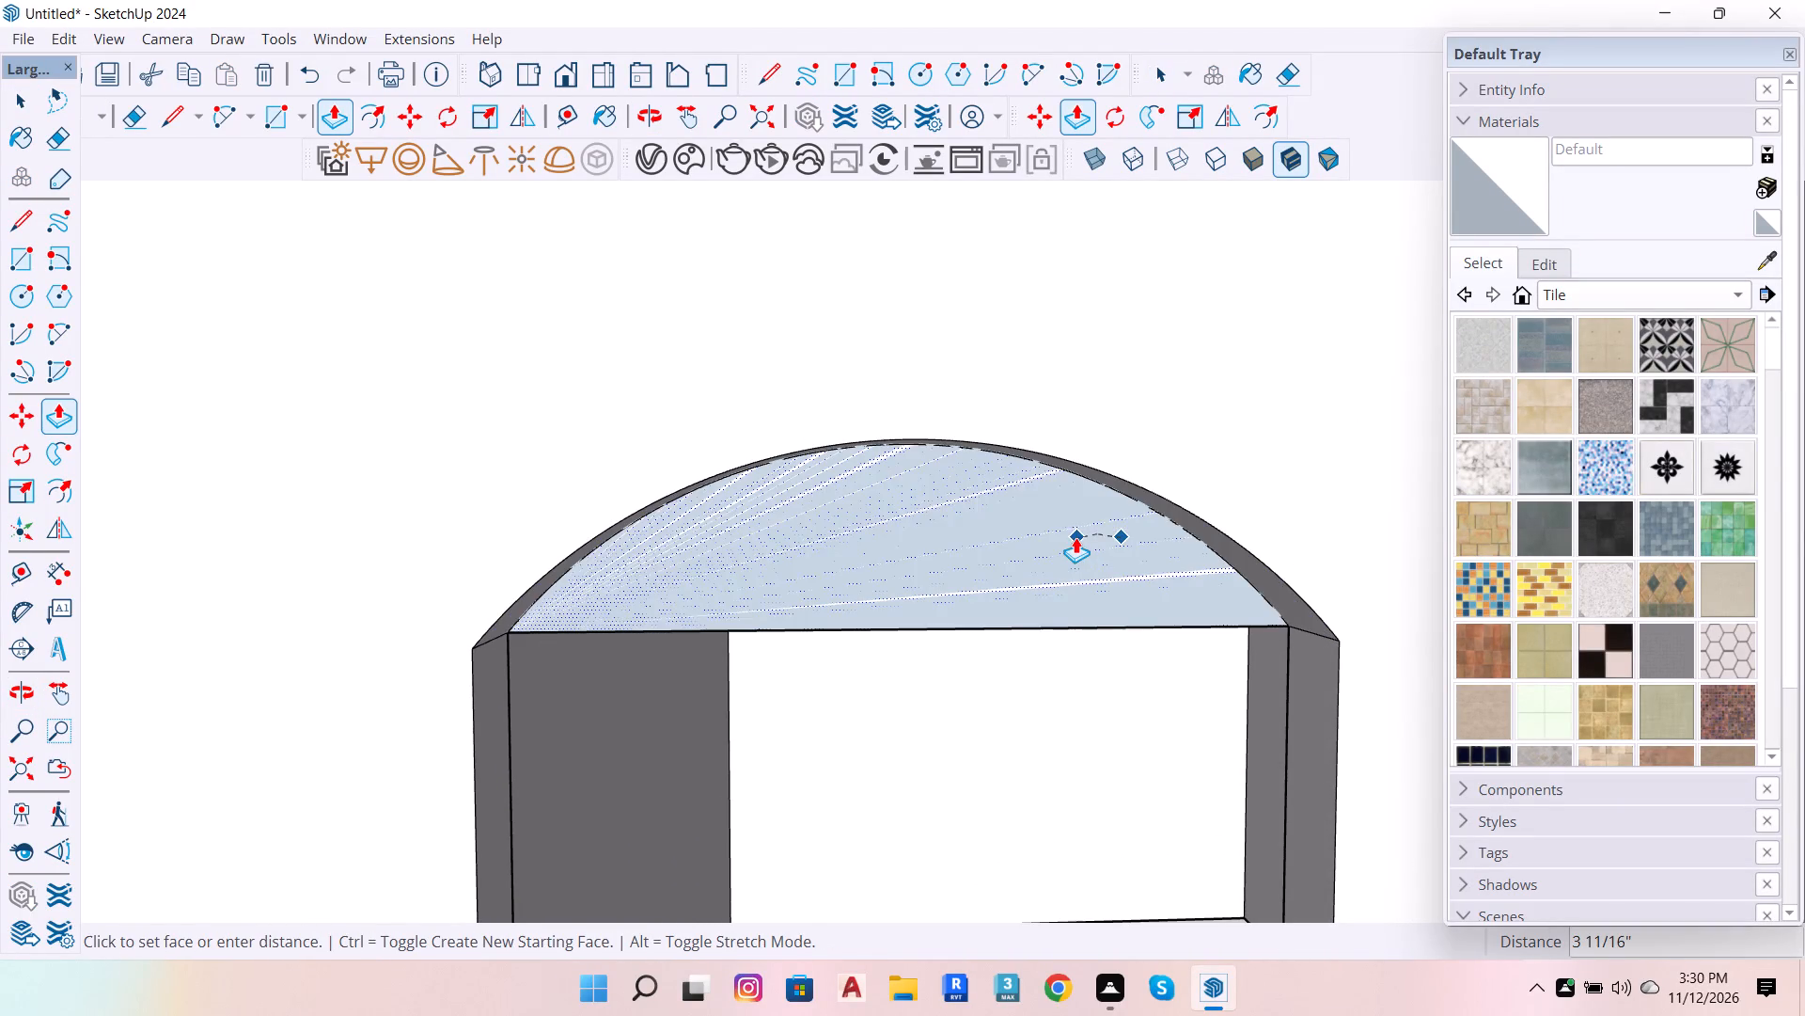
pyautogui.click(1075, 537)
# Examine the veranda side of the house, checking the door and window openings in its wall from several angles.
pyautogui.scroll(-7, 1100, 521)
pyautogui.press('space')
pyautogui.scroll(-20, 1107, 500)
pyautogui.scroll(-2, 1107, 500)
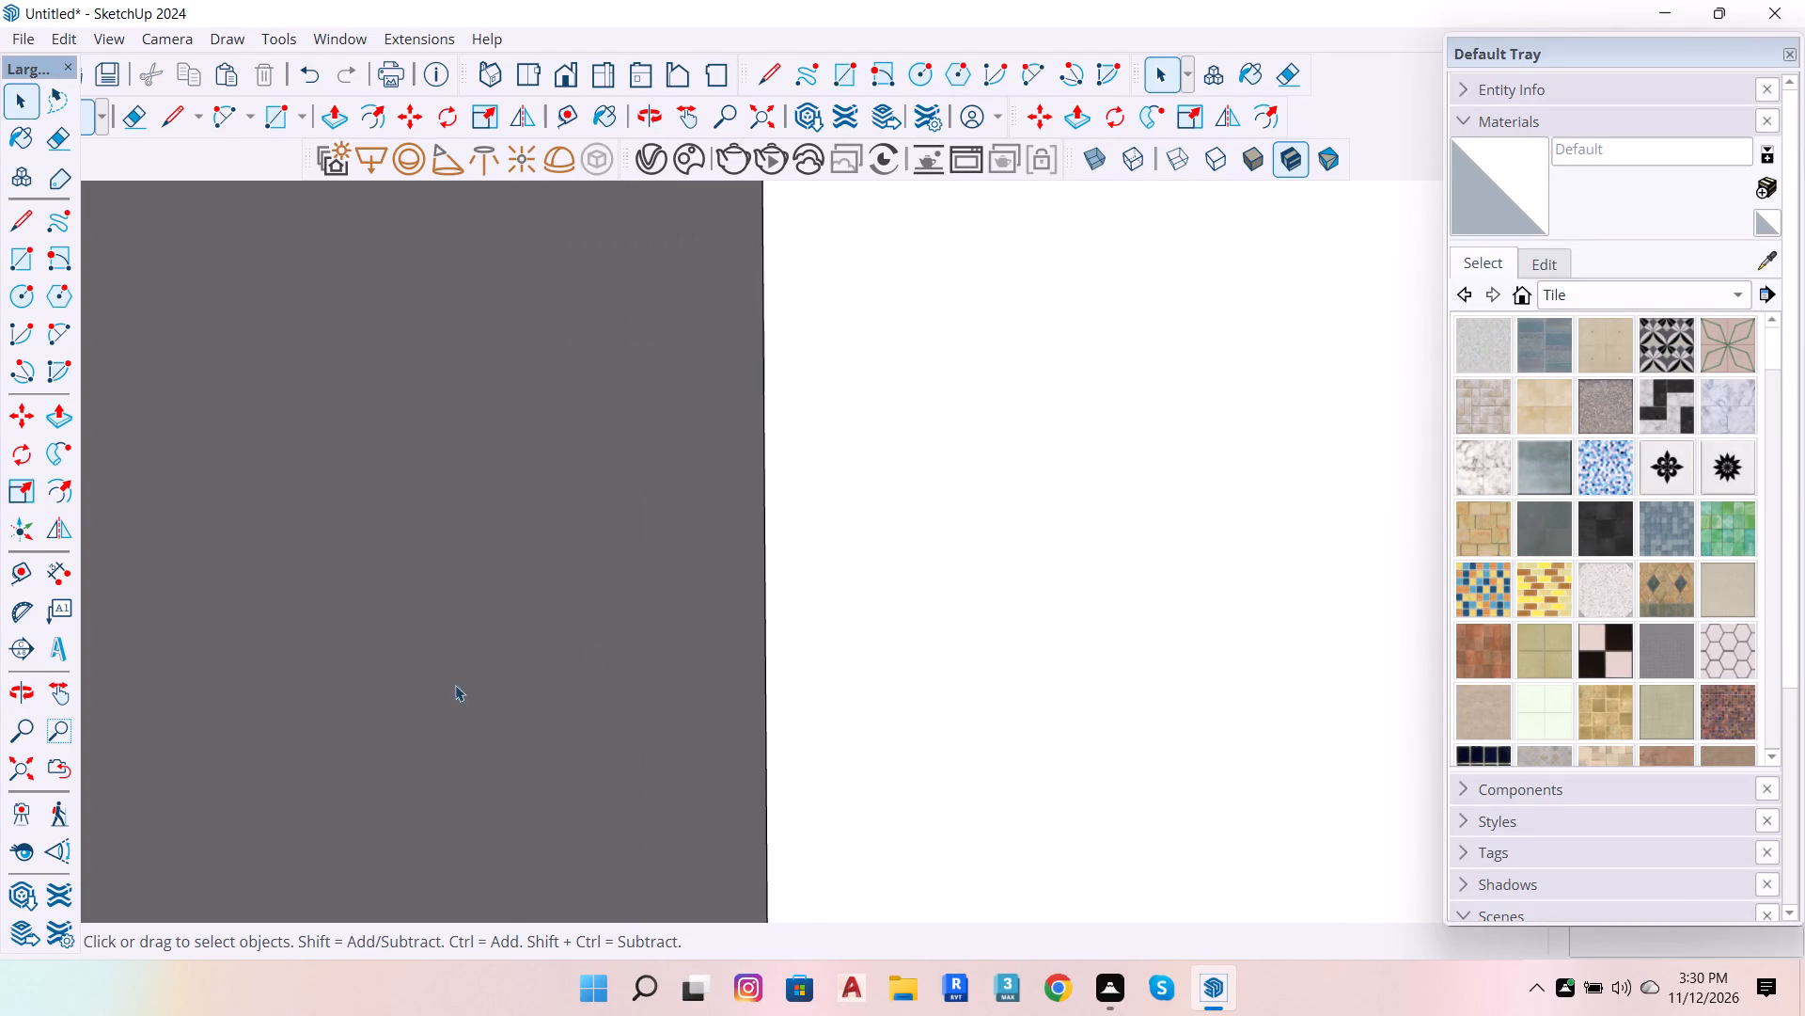
pyautogui.click(39, 761)
pyautogui.click(0, 780)
pyautogui.click(7, 776)
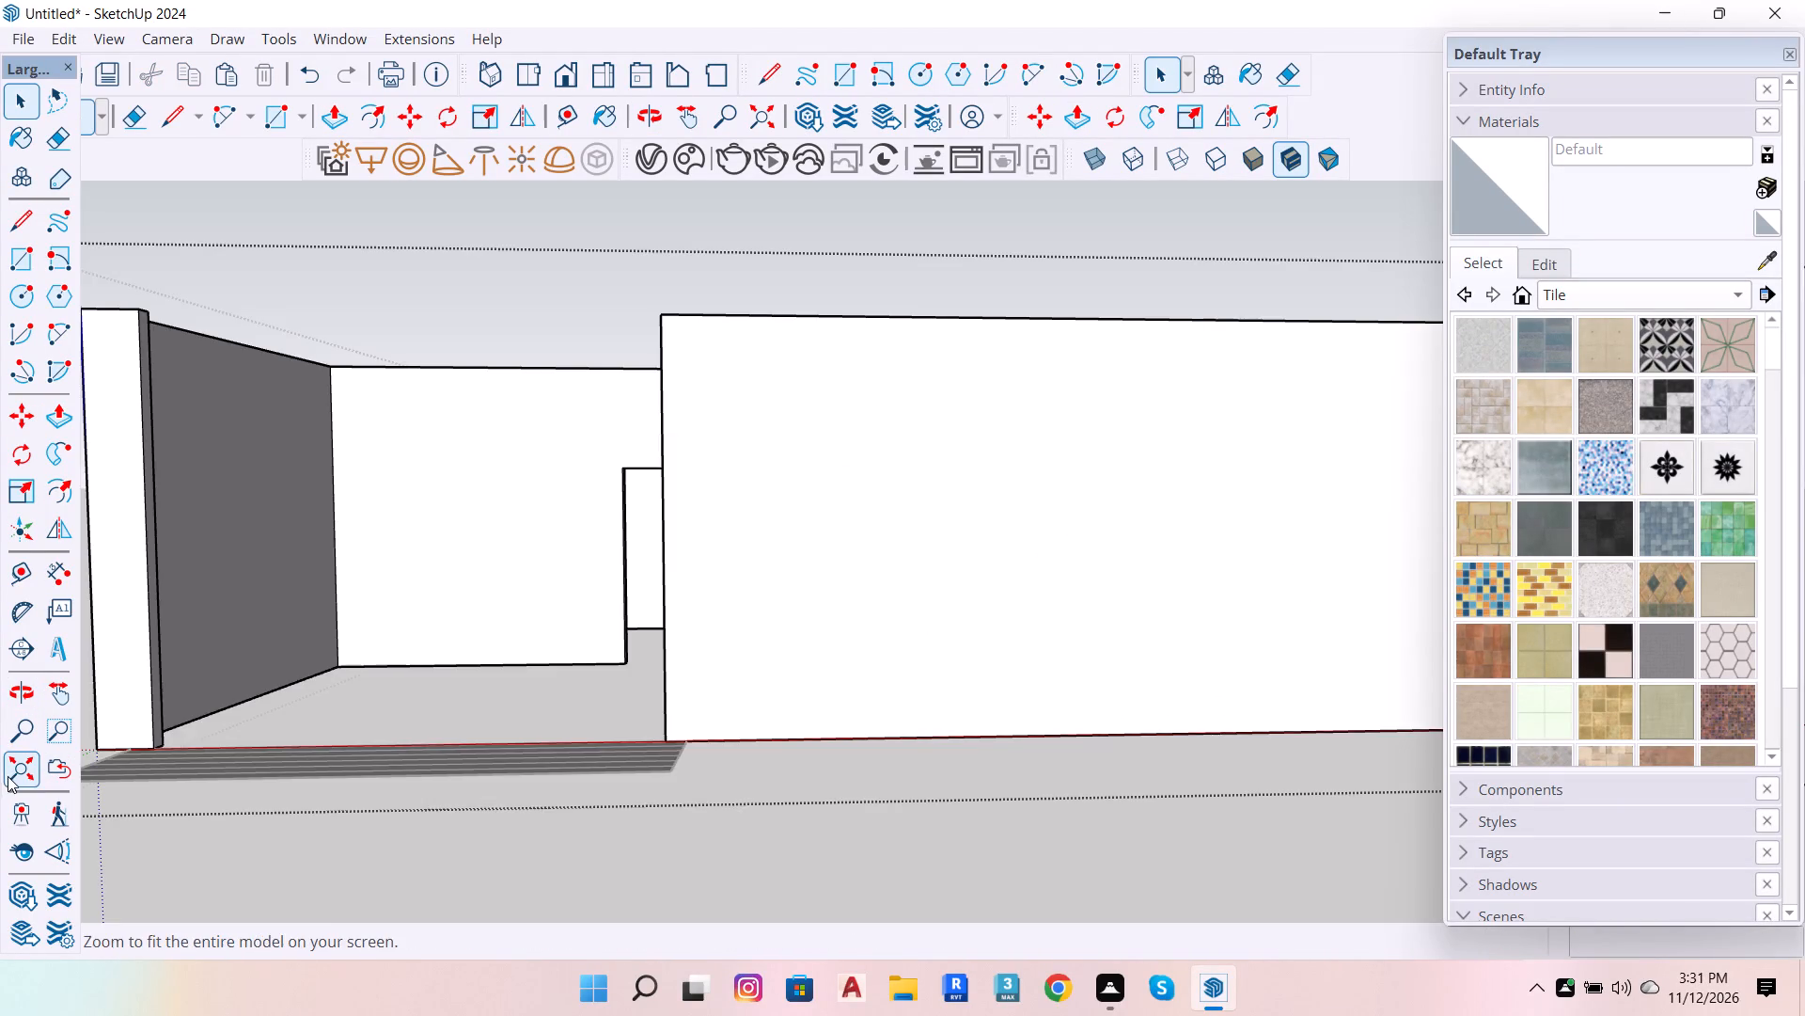
pyautogui.scroll(-6, 525, 727)
pyautogui.write('po')
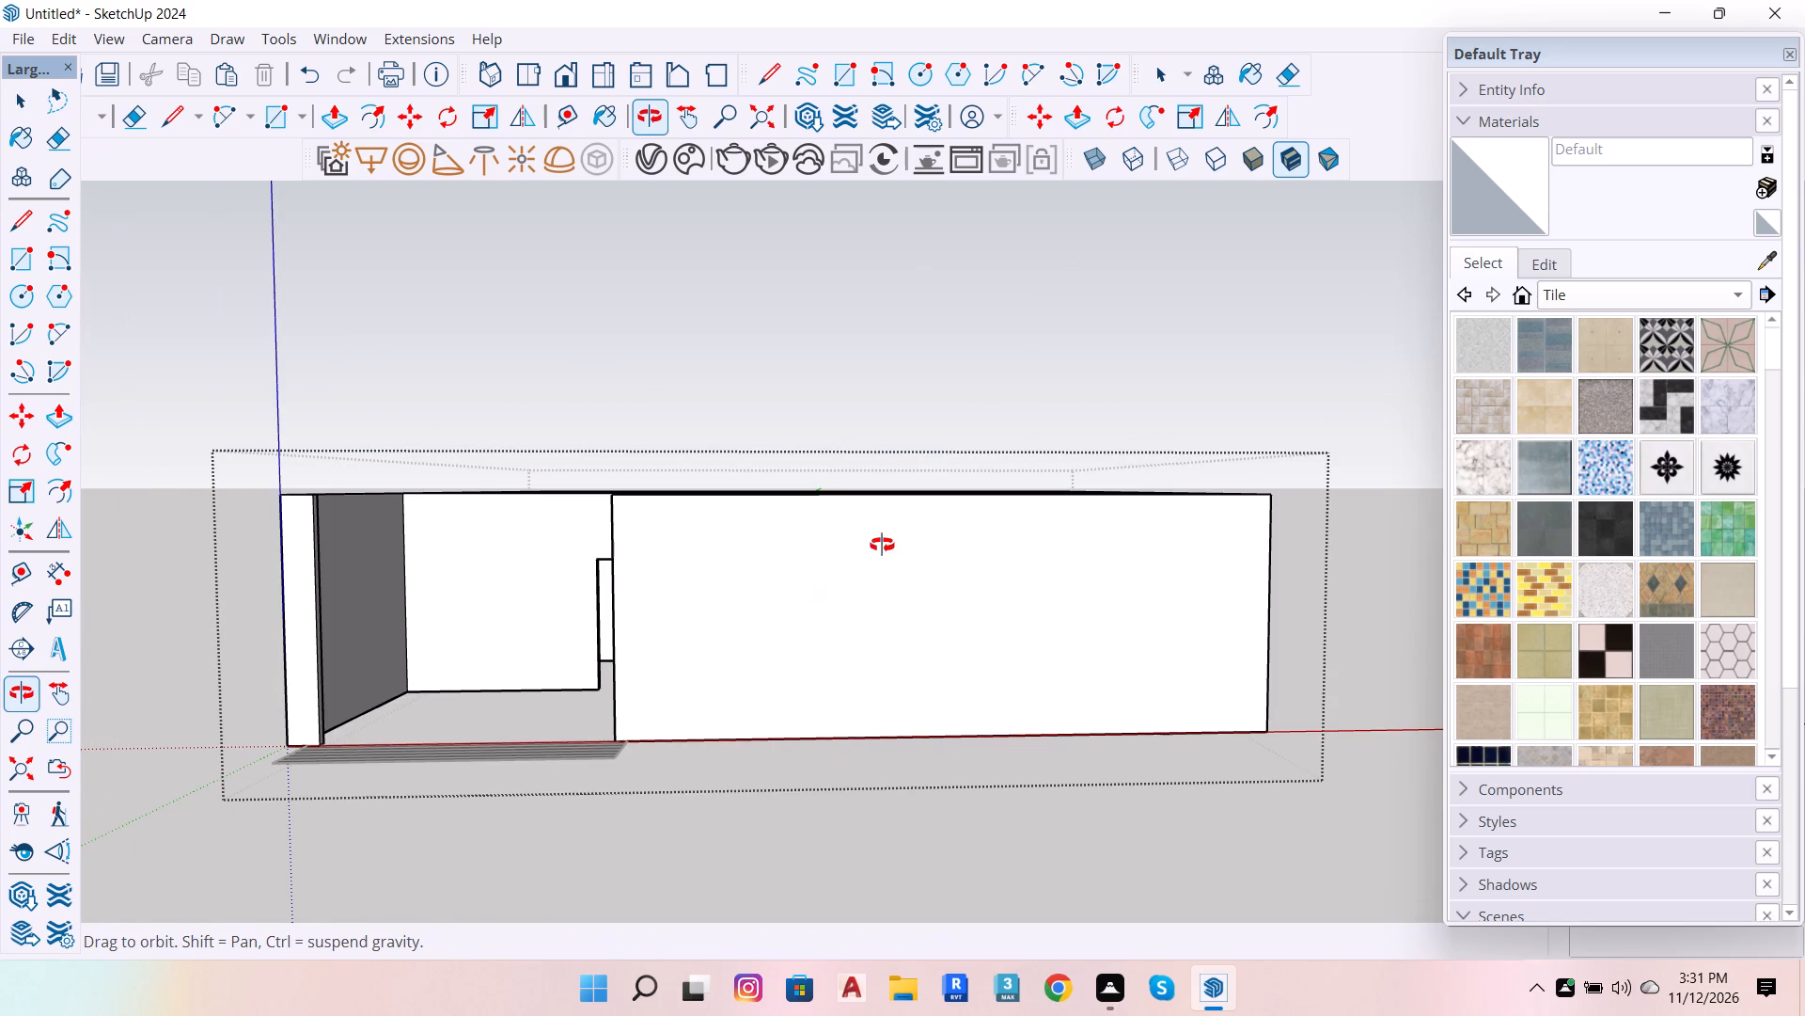
pyautogui.moveTo(886, 548); pyautogui.dragTo(982, 825)
pyautogui.scroll(4, 991, 454)
pyautogui.moveTo(974, 510); pyautogui.dragTo(1067, 708)
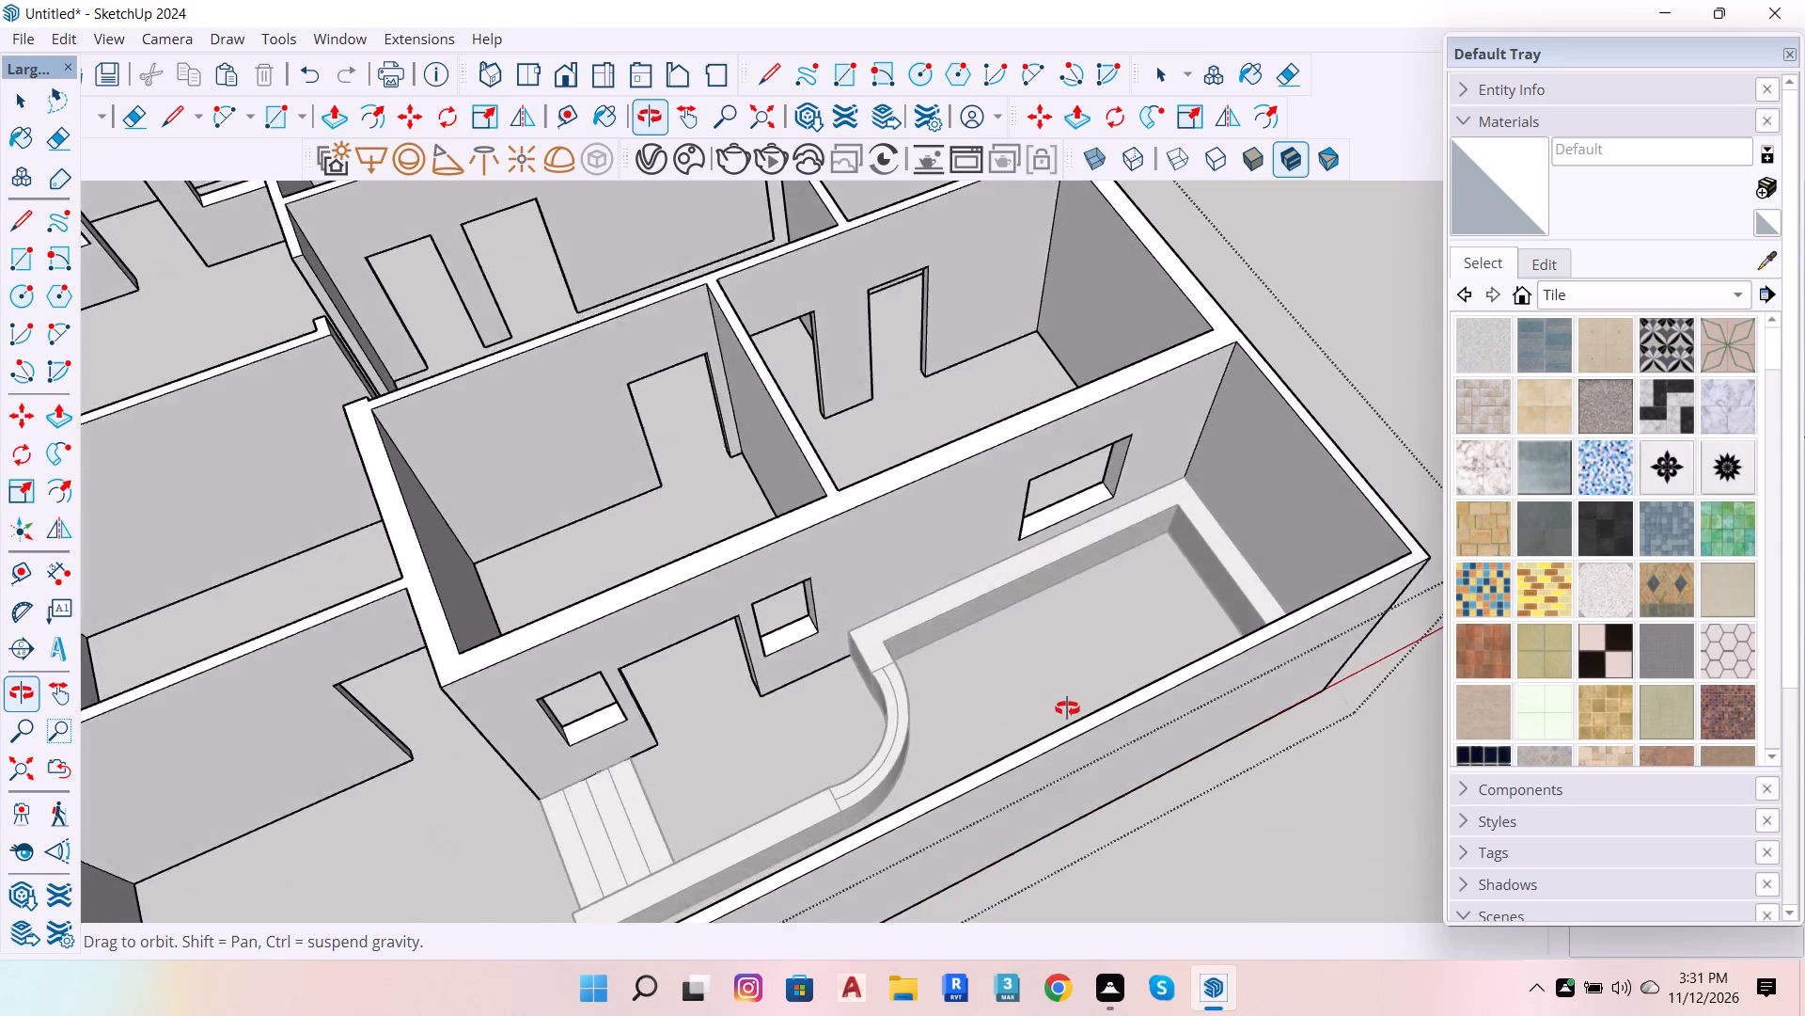
pyautogui.scroll(-7, 1067, 709)
pyautogui.scroll(11, 970, 633)
pyautogui.moveTo(982, 568); pyautogui.dragTo(787, 583)
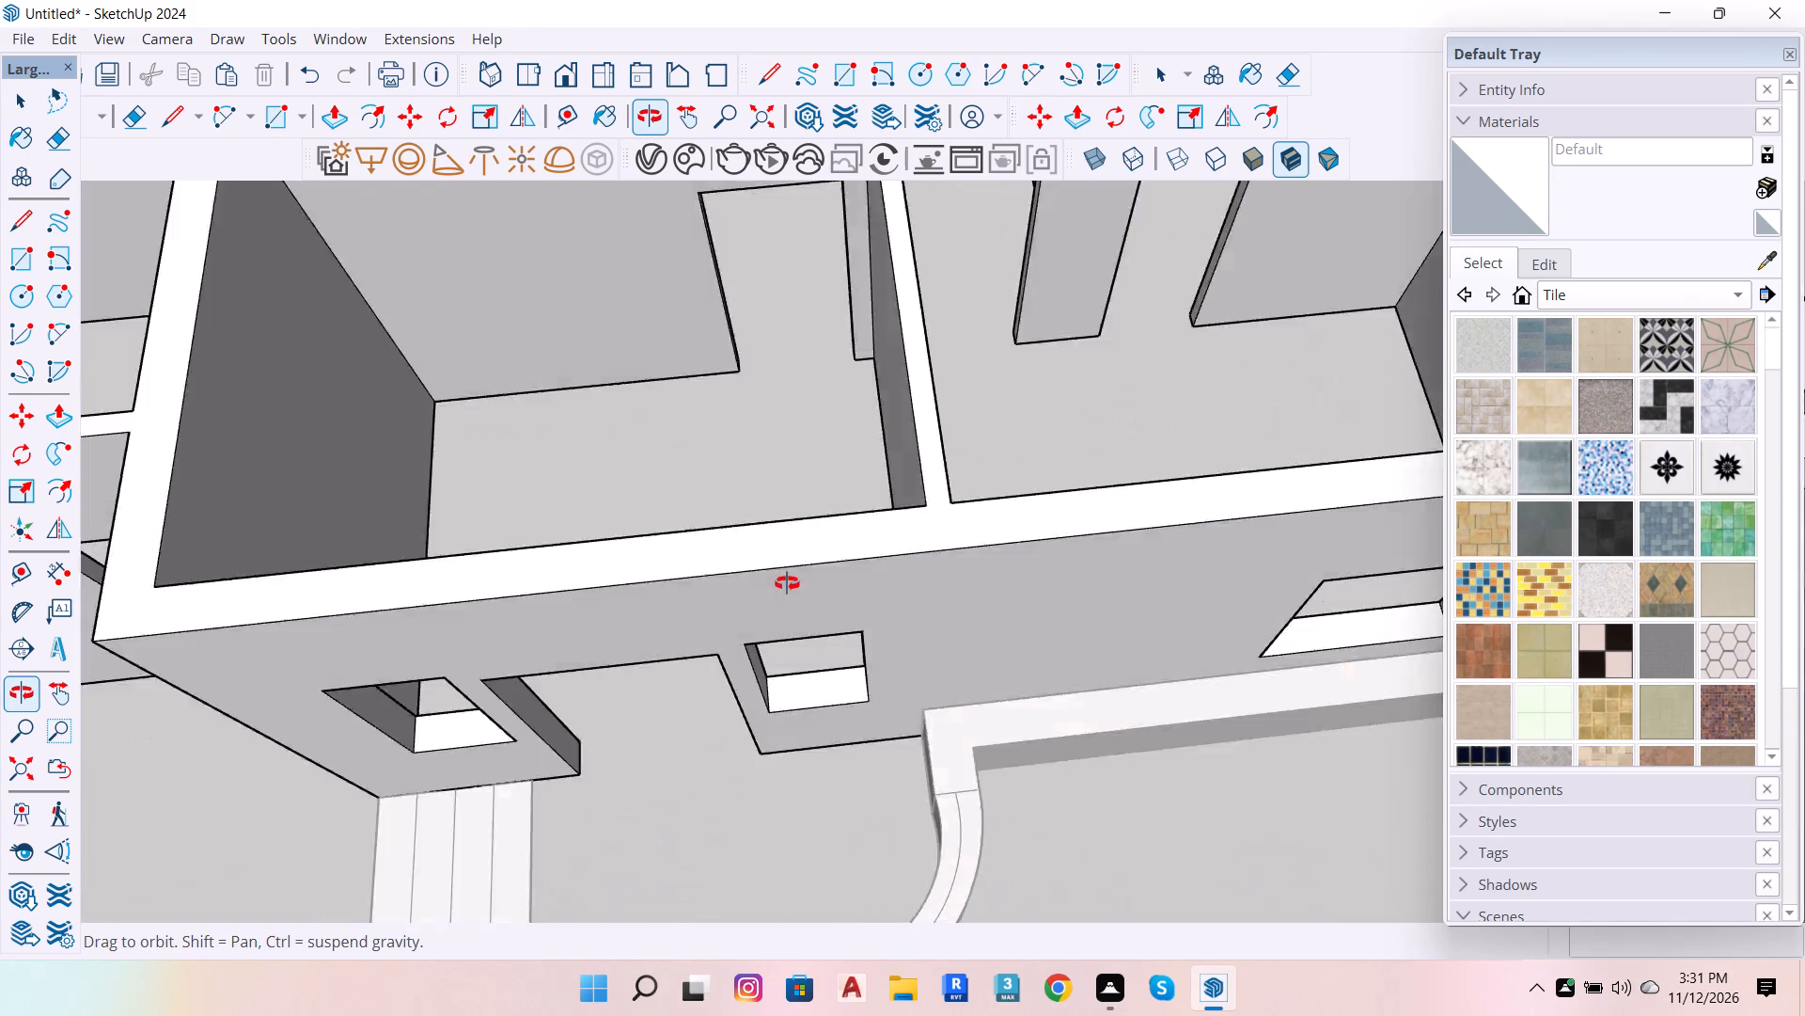
pyautogui.moveTo(787, 583); pyautogui.dragTo(775, 502)
pyautogui.scroll(-7, 980, 643)
pyautogui.scroll(5, 948, 728)
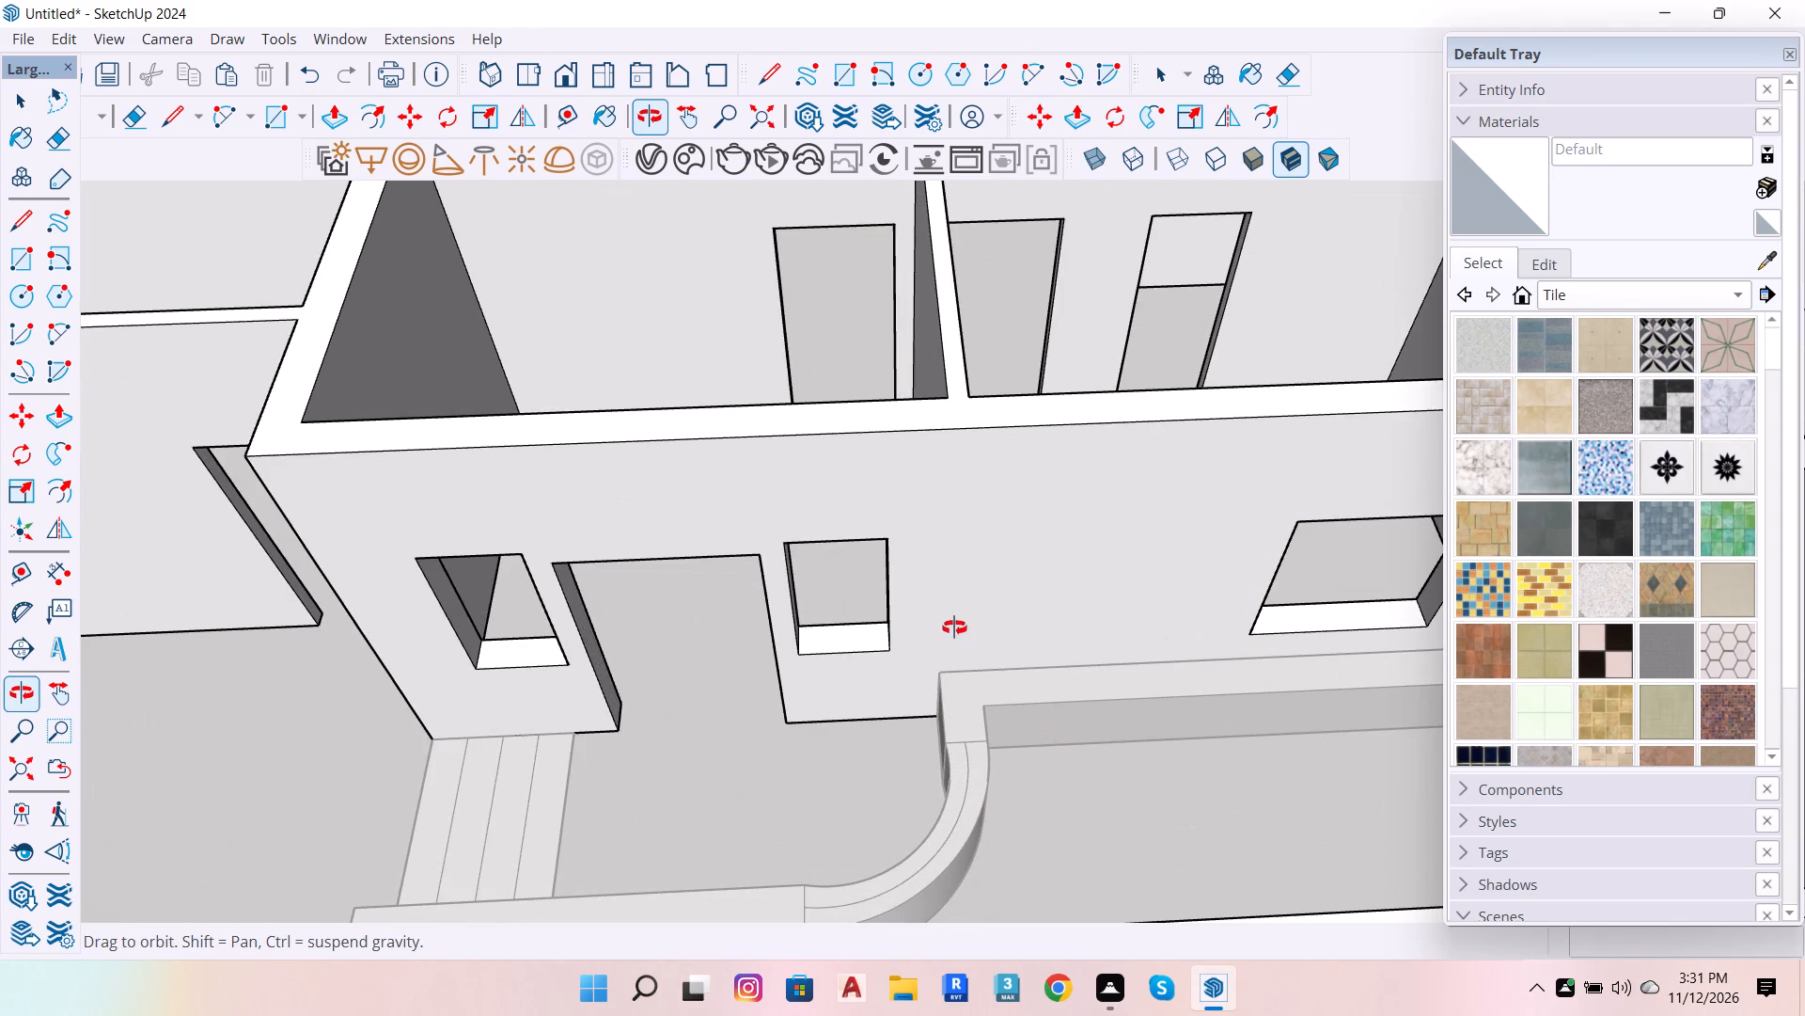
pyautogui.scroll(-6, 748, 733)
pyautogui.moveTo(571, 598); pyautogui.dragTo(1328, 523)
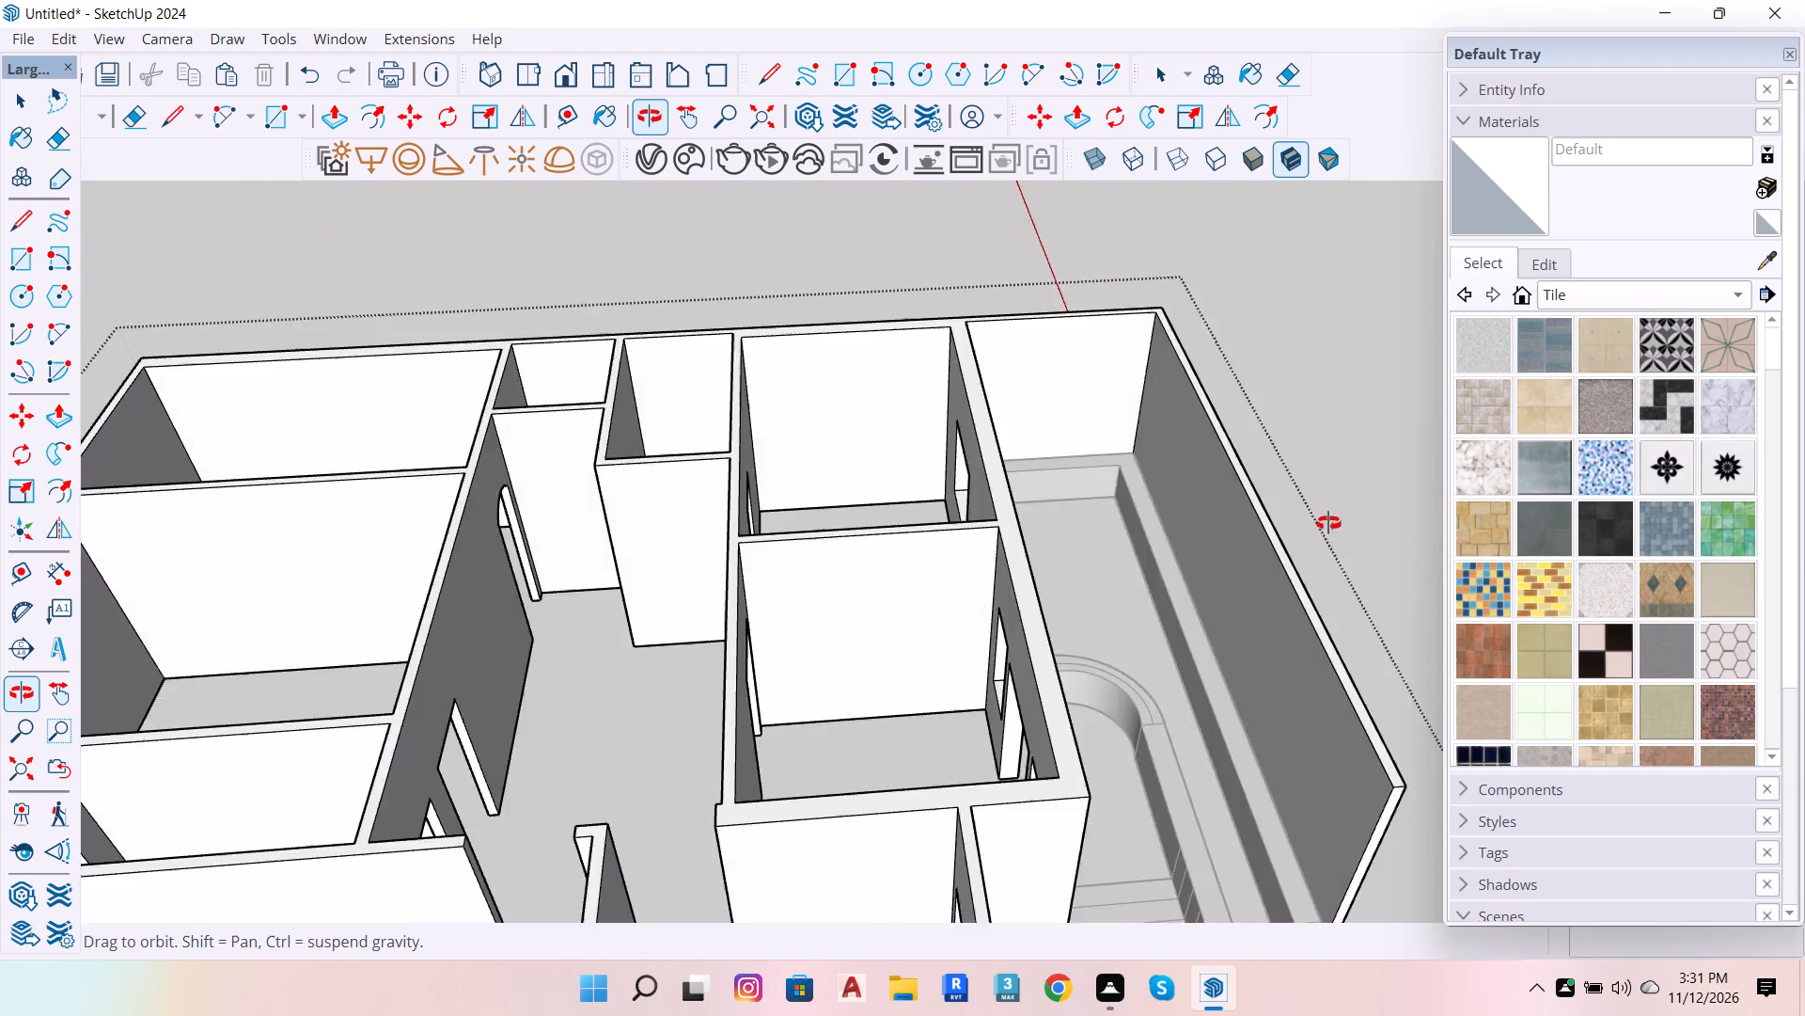
pyautogui.moveTo(1328, 523); pyautogui.dragTo(716, 723)
pyautogui.scroll(6, 816, 772)
pyautogui.moveTo(664, 662); pyautogui.dragTo(635, 484)
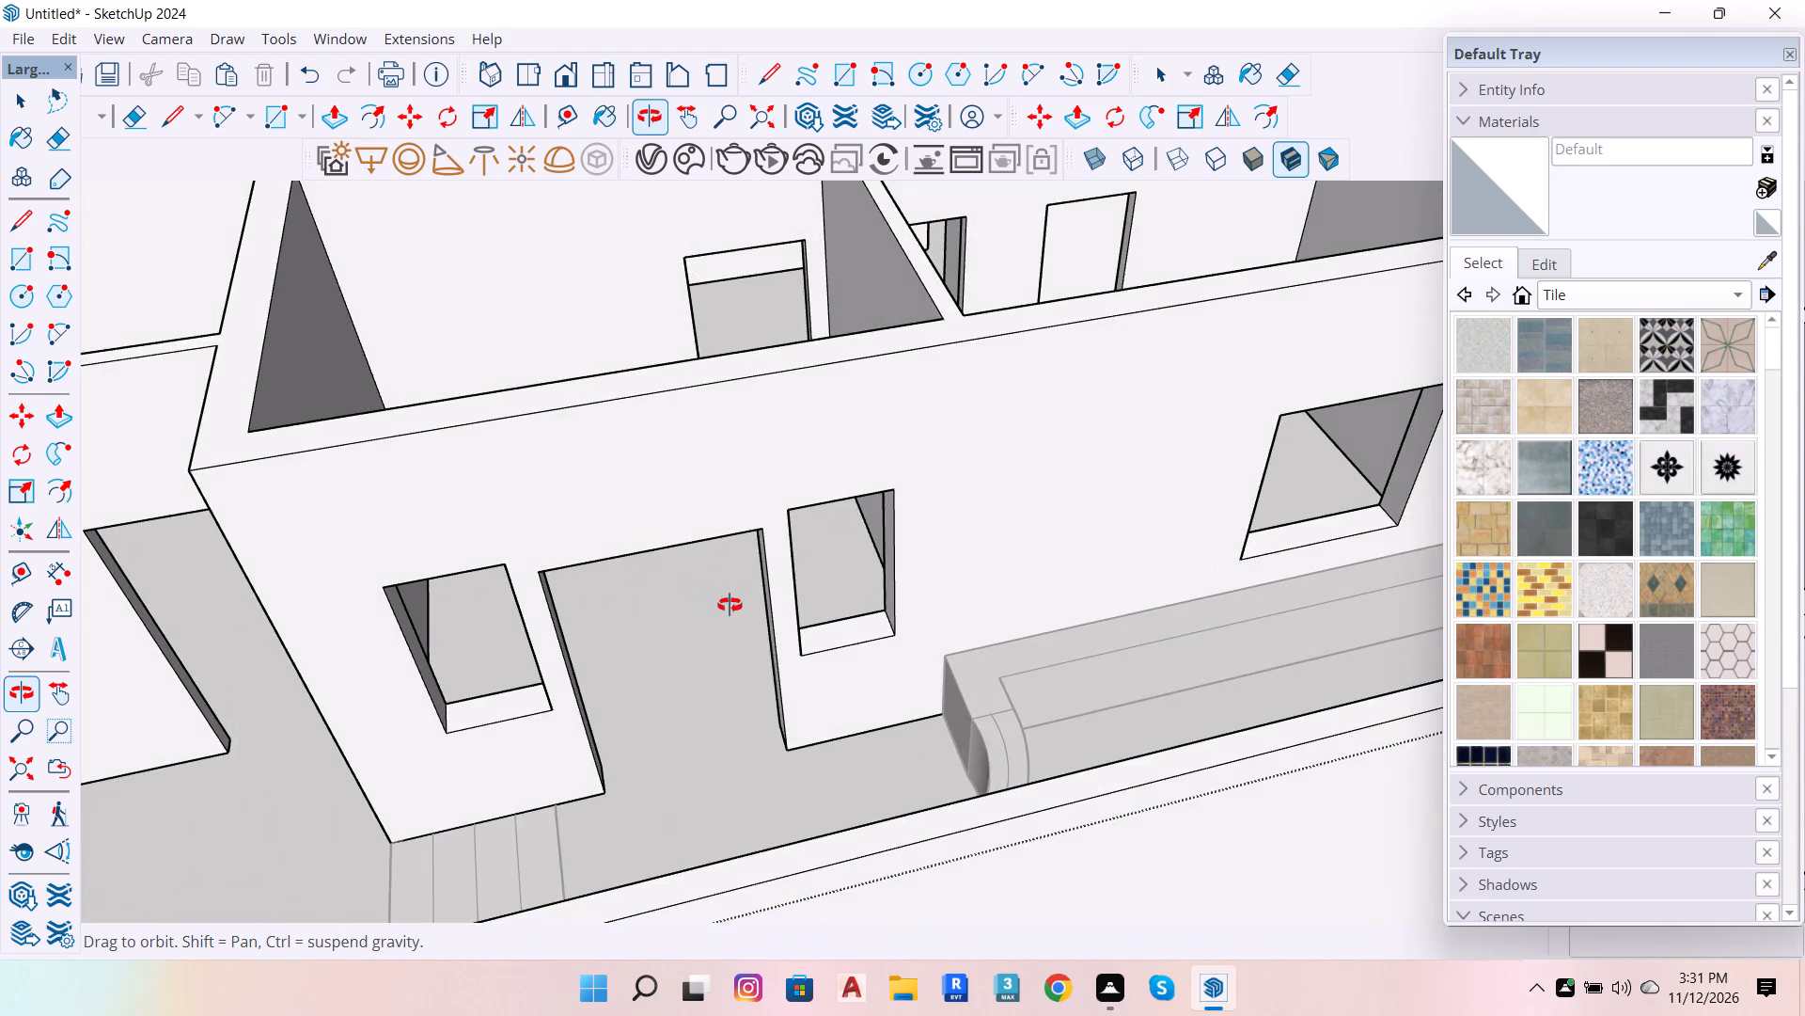
pyautogui.scroll(3, 730, 605)
pyautogui.scroll(4, 917, 613)
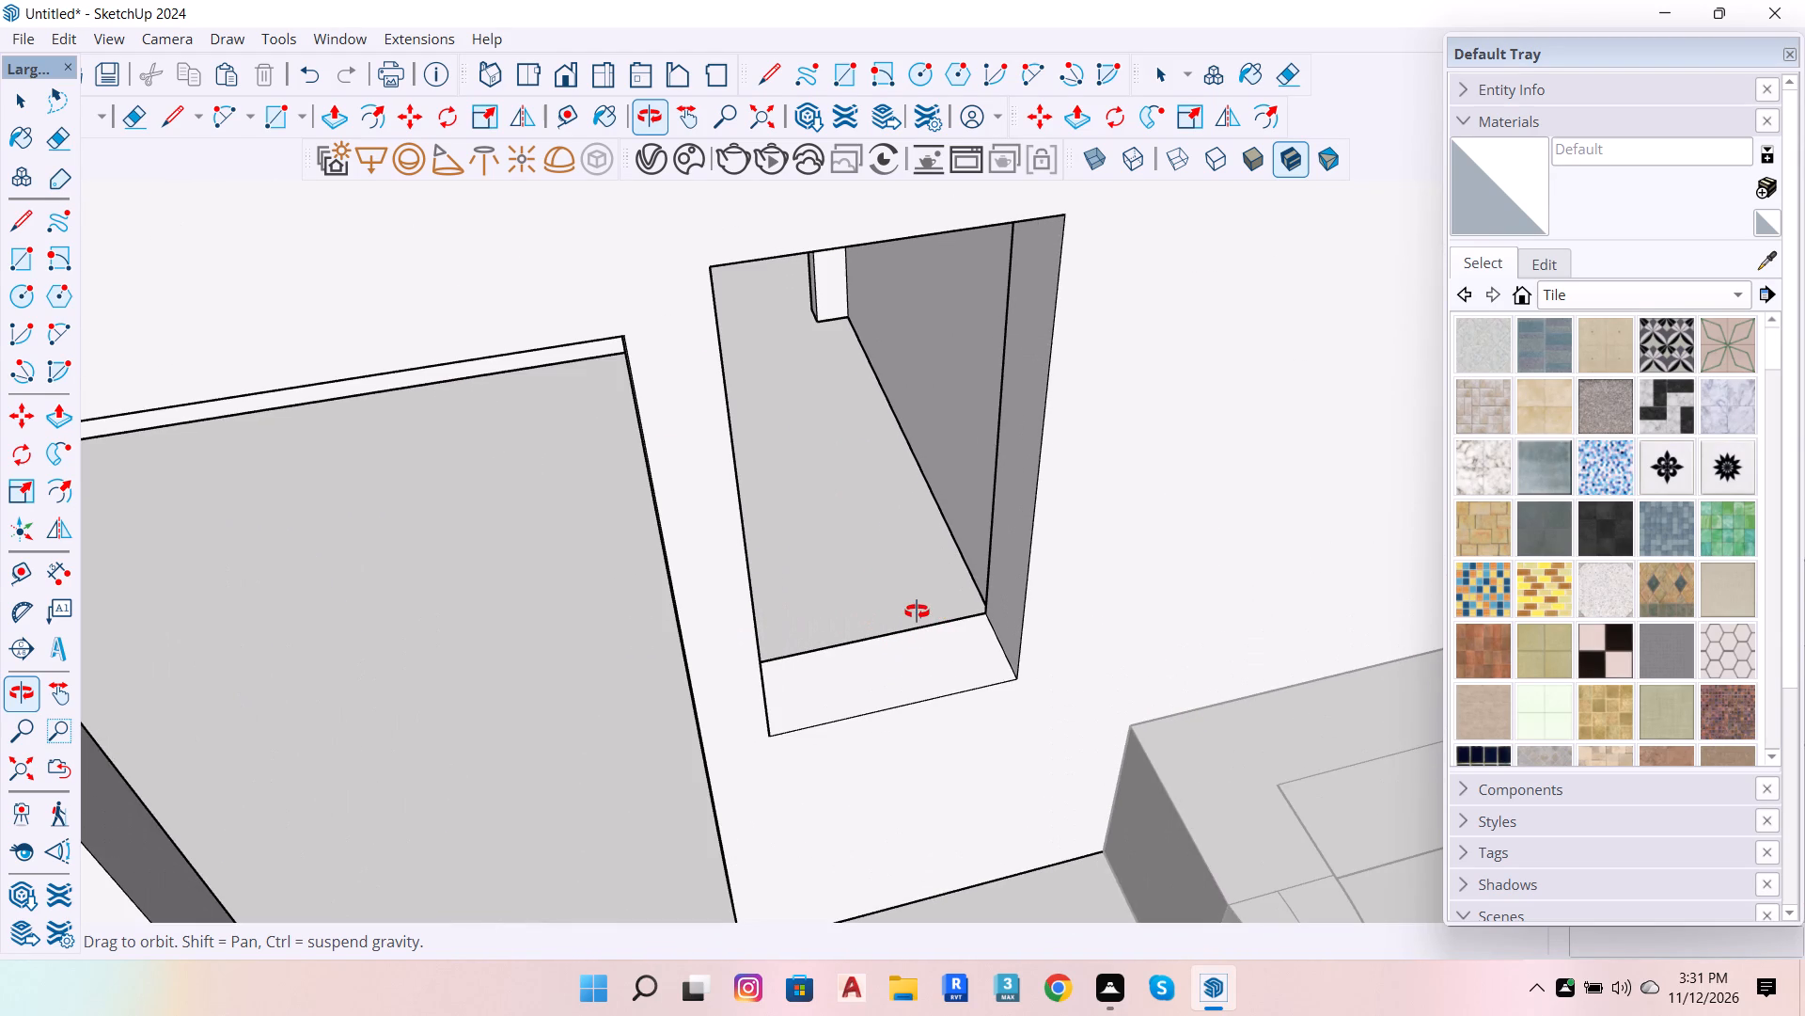
pyautogui.scroll(-7, 917, 611)
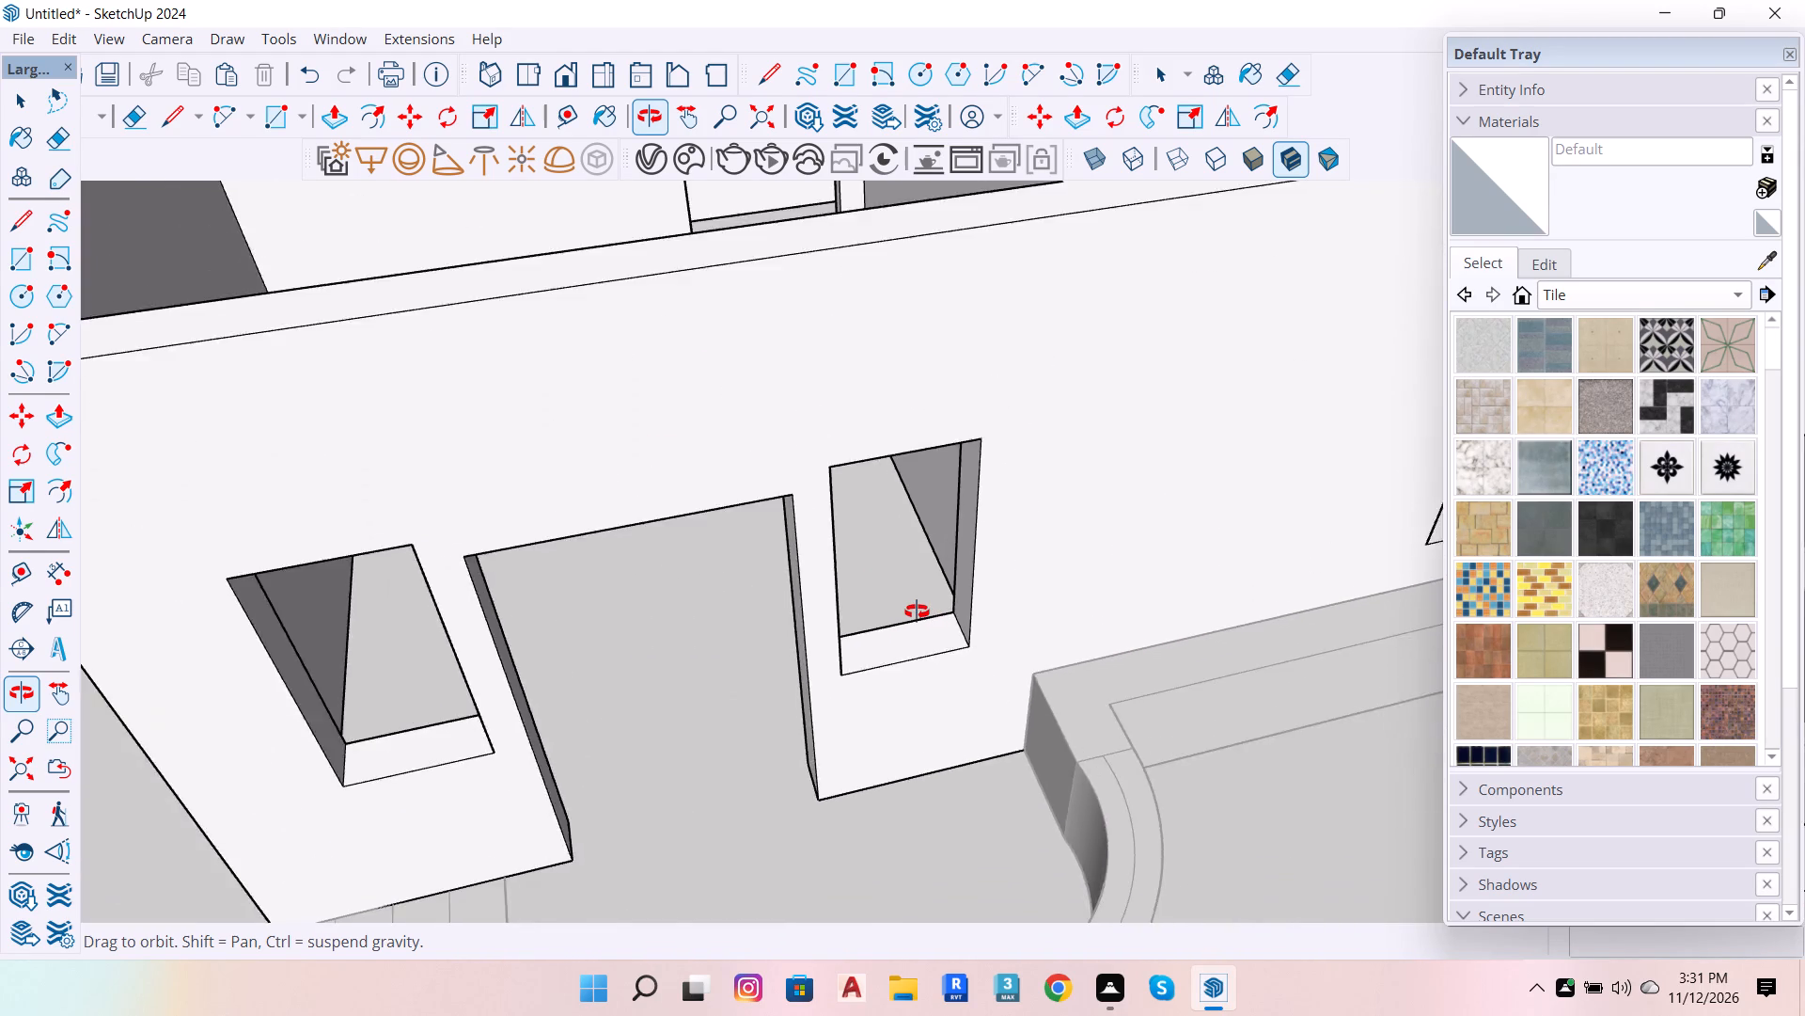
pyautogui.scroll(-11, 917, 611)
# Examine the whole house layout from above, including the rear rooms and the interior door openings.
pyautogui.moveTo(969, 442); pyautogui.dragTo(910, 523)
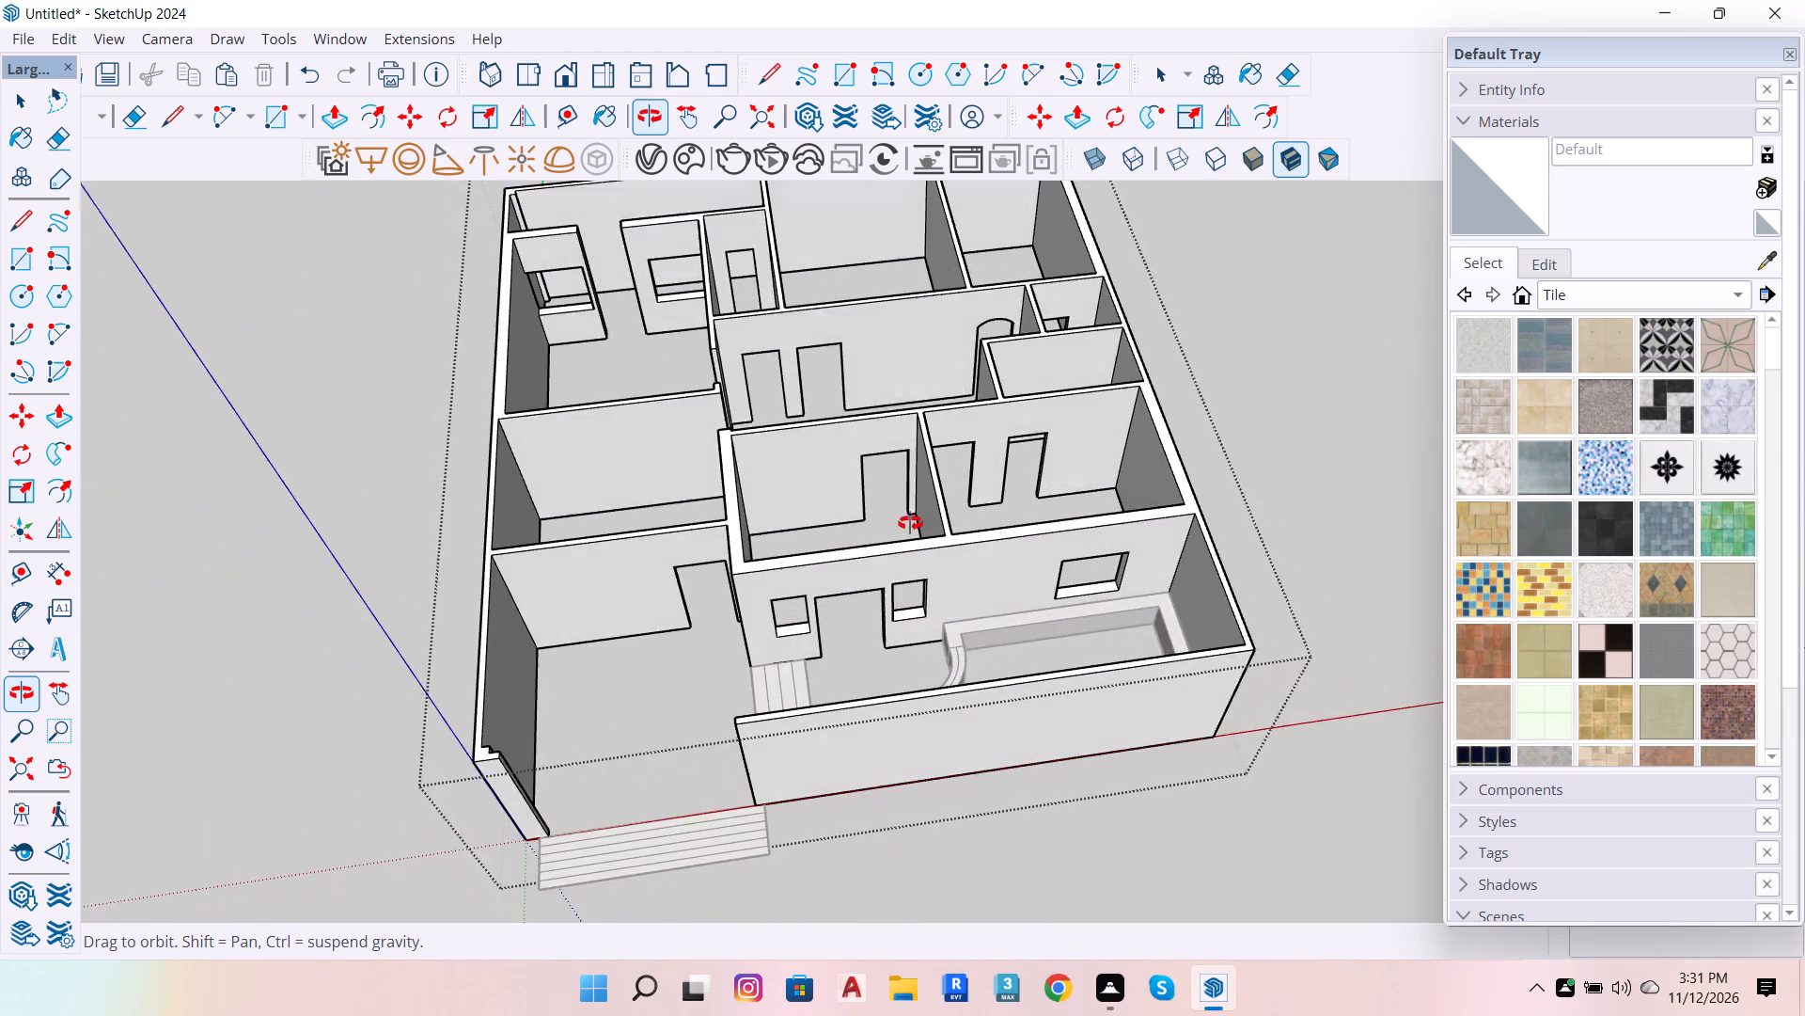
pyautogui.moveTo(910, 523); pyautogui.dragTo(909, 513)
pyautogui.scroll(11, 1051, 429)
pyautogui.scroll(-10, 1008, 484)
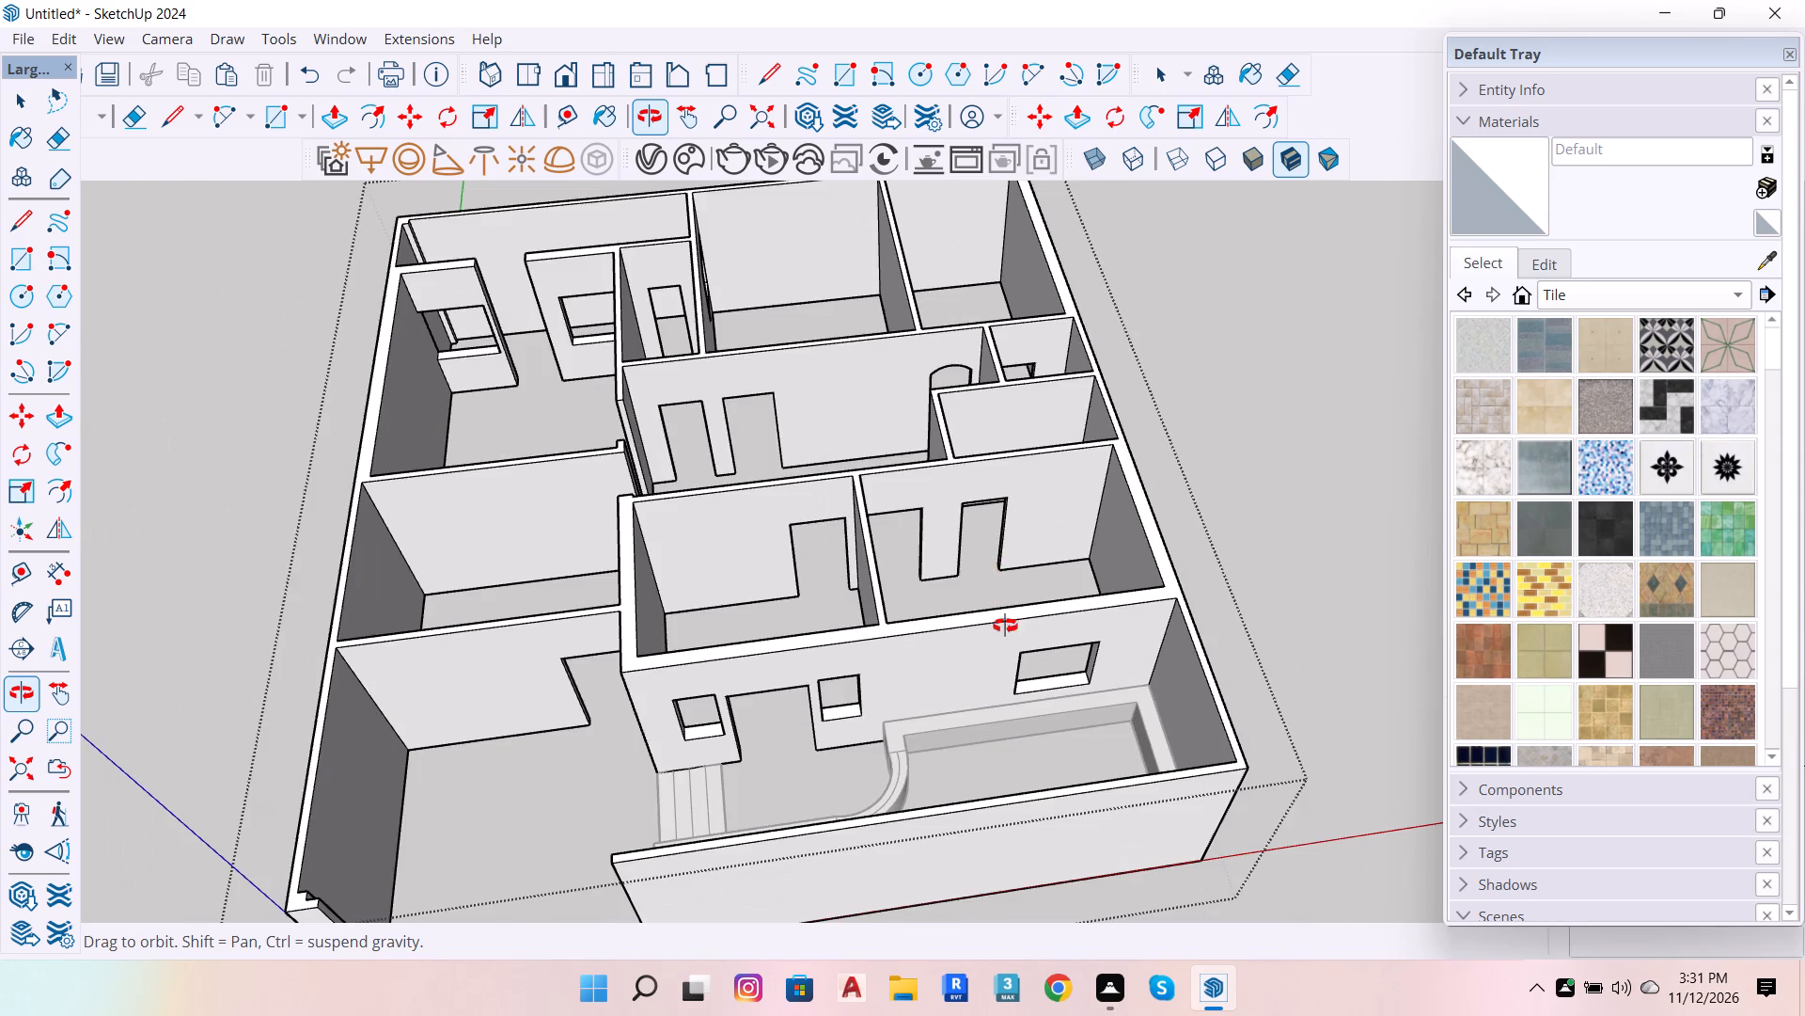
pyautogui.scroll(-6, 1146, 754)
pyautogui.scroll(6, 949, 343)
pyautogui.scroll(5, 912, 432)
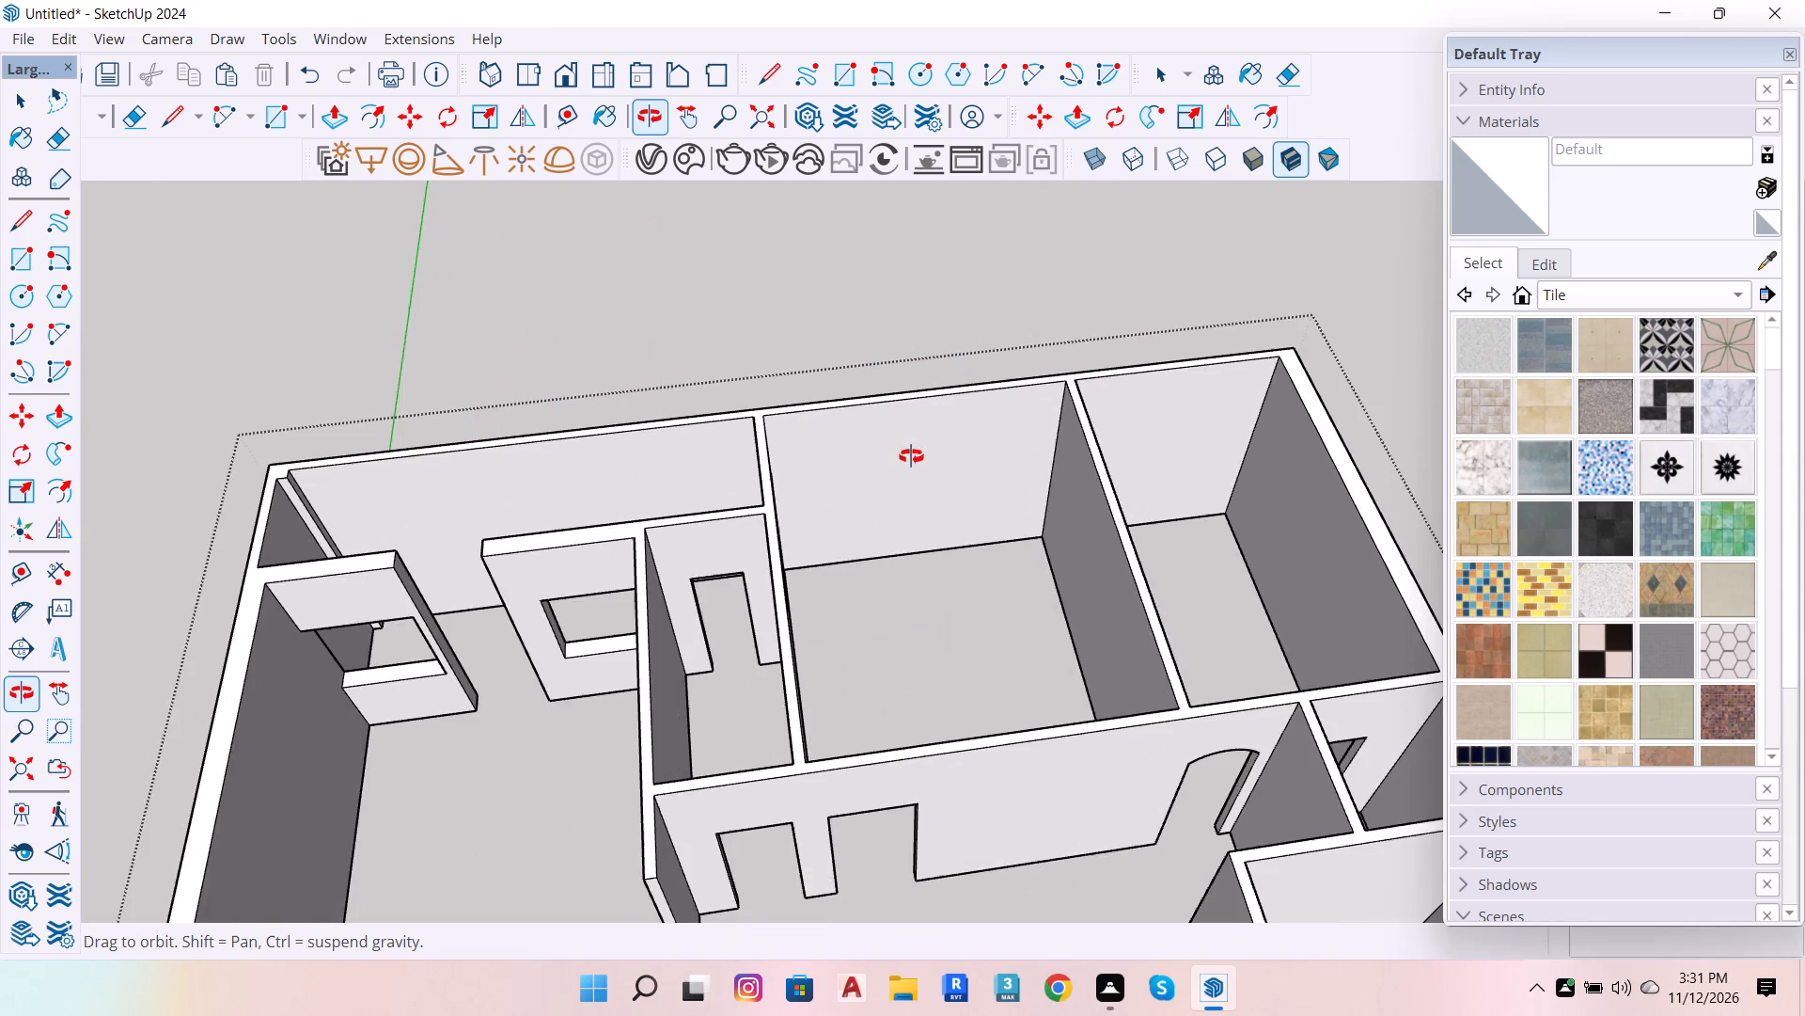
pyautogui.scroll(-5, 911, 512)
pyautogui.scroll(2, 4, 663)
pyautogui.scroll(1, 541, 573)
pyautogui.scroll(-3, 548, 570)
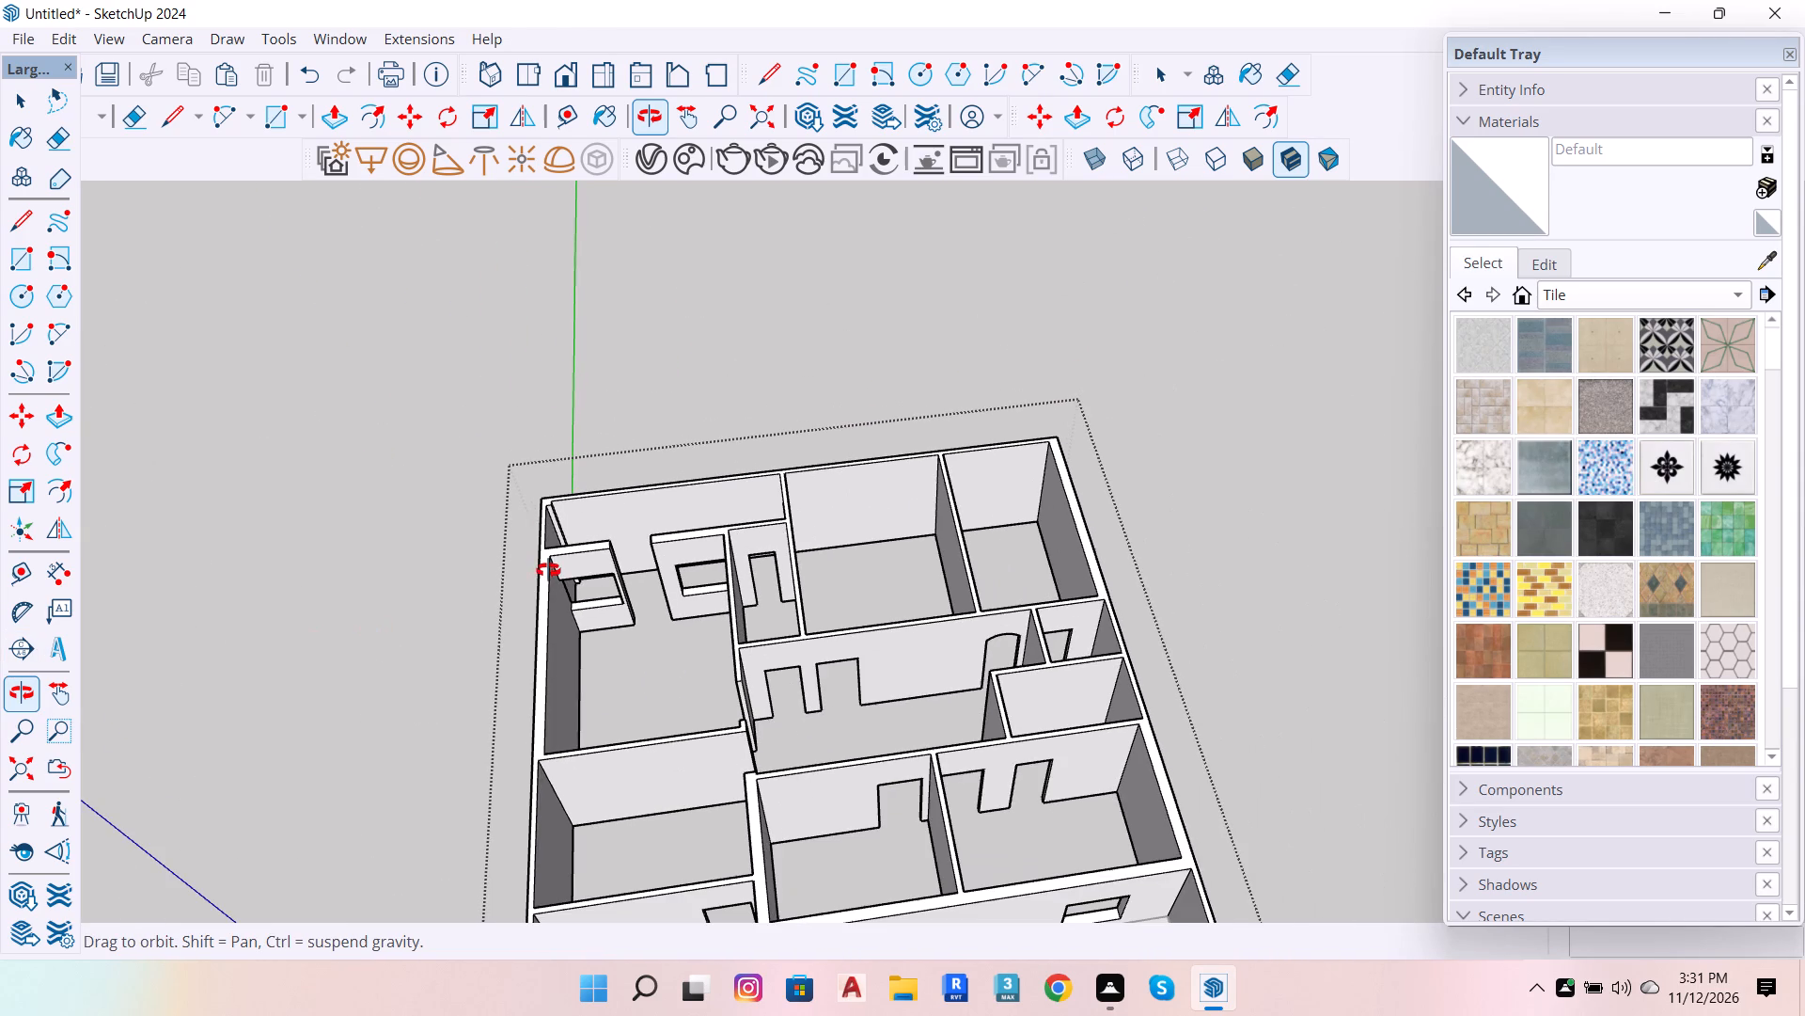
pyautogui.scroll(3, 1034, 590)
pyautogui.scroll(-4, 1035, 589)
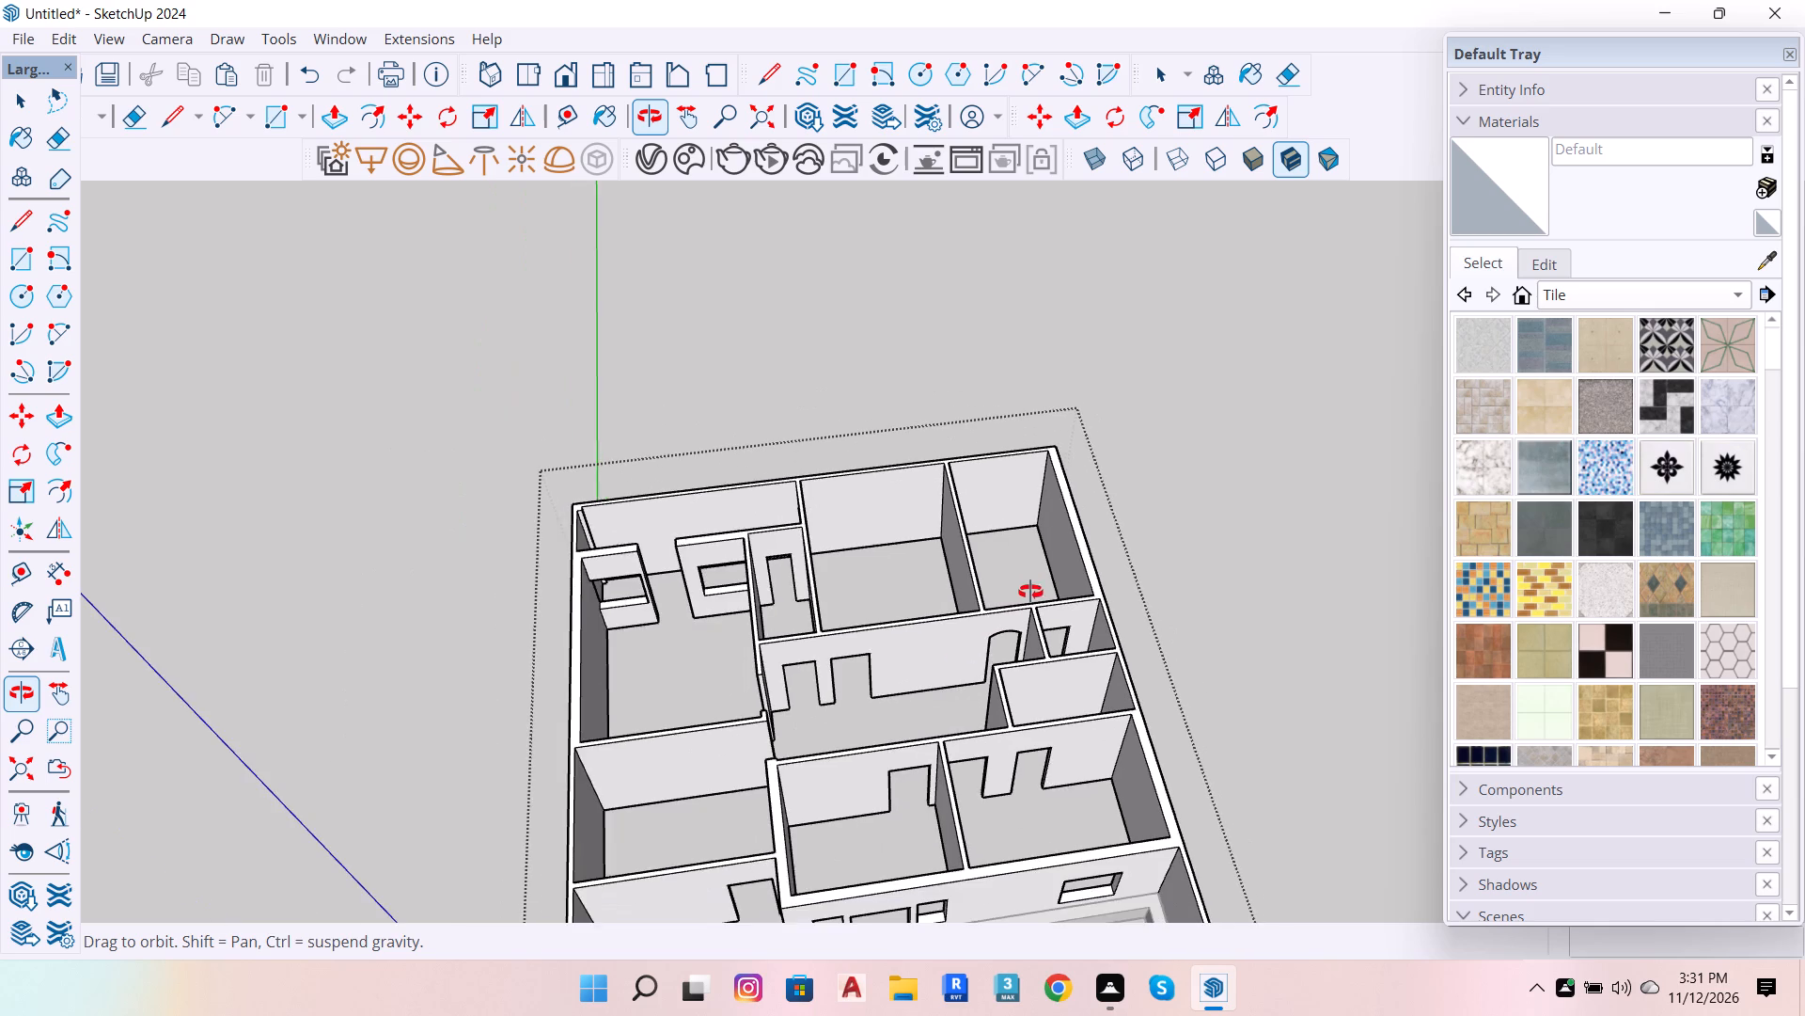
pyautogui.scroll(-6, 1015, 604)
pyautogui.scroll(2, 919, 877)
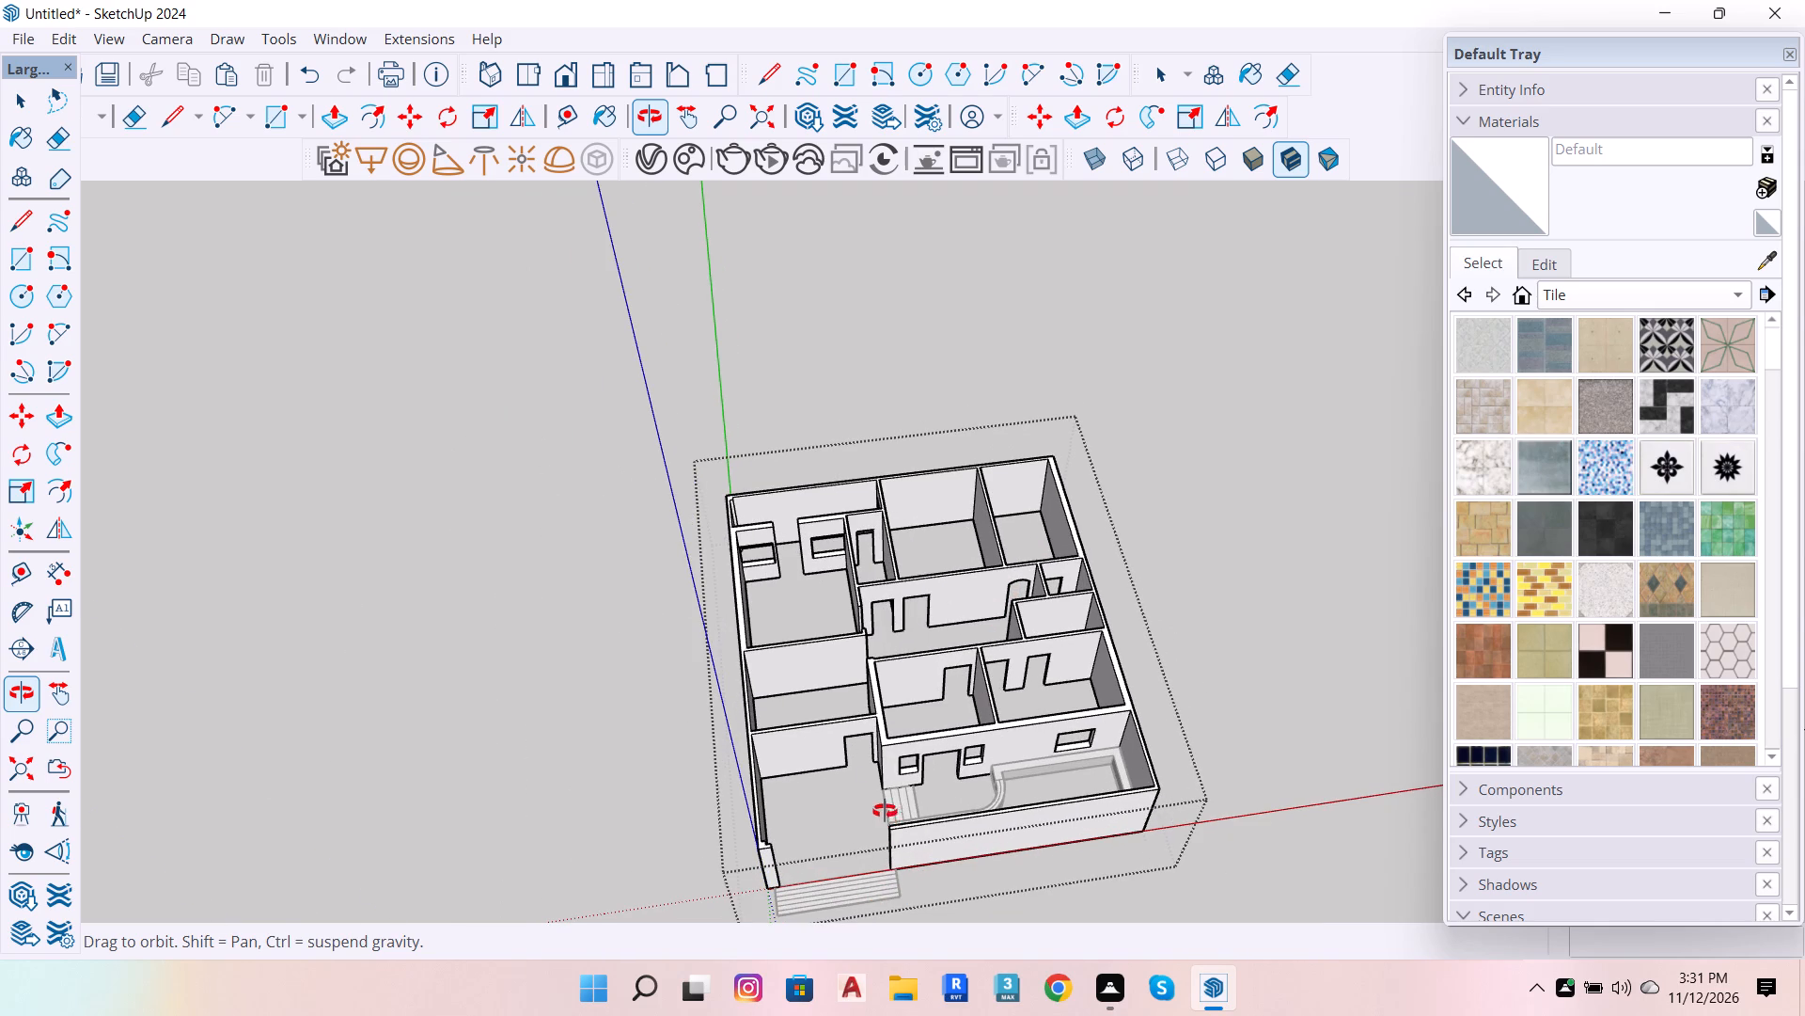
# Copy the top edge of the wall end beside the open interior doorway 3'4" down its end face.
pyautogui.scroll(4, 877, 778)
pyautogui.scroll(9, 824, 612)
pyautogui.moveTo(886, 609); pyautogui.dragTo(1335, 883)
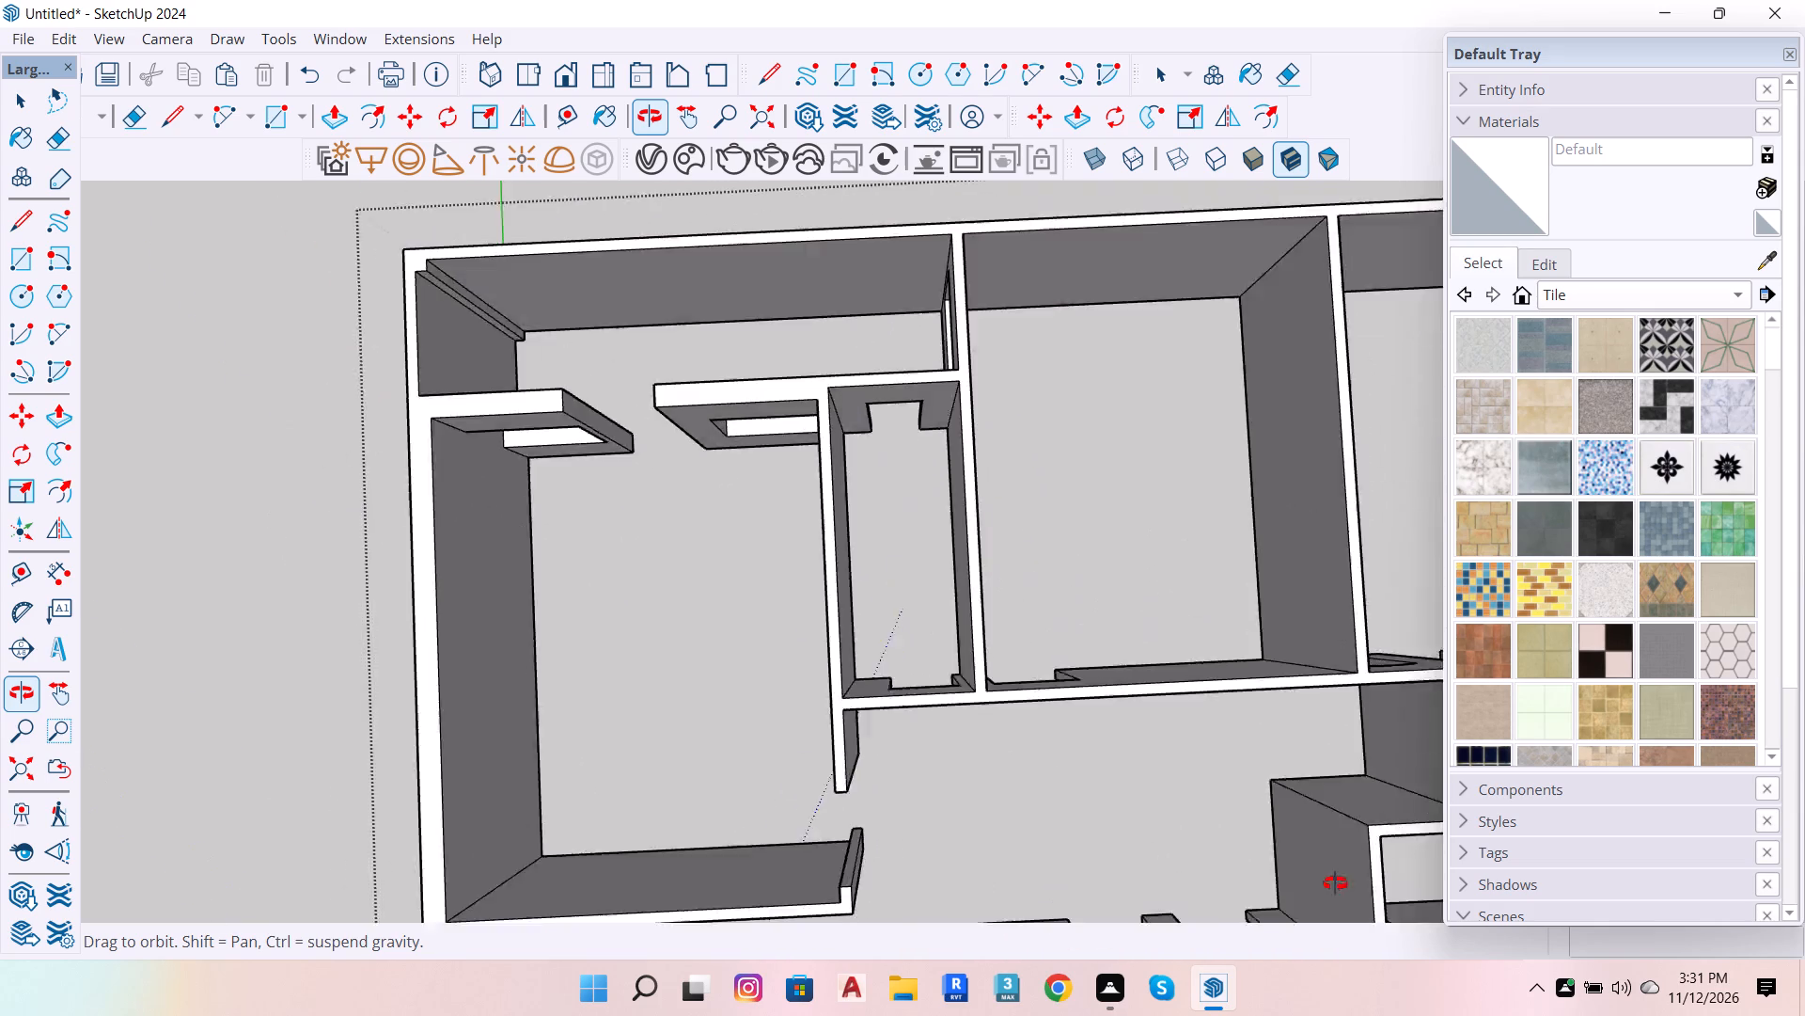
pyautogui.moveTo(1335, 883); pyautogui.dragTo(1454, 826)
pyautogui.moveTo(894, 690); pyautogui.dragTo(1350, 561)
pyautogui.scroll(11, 1342, 594)
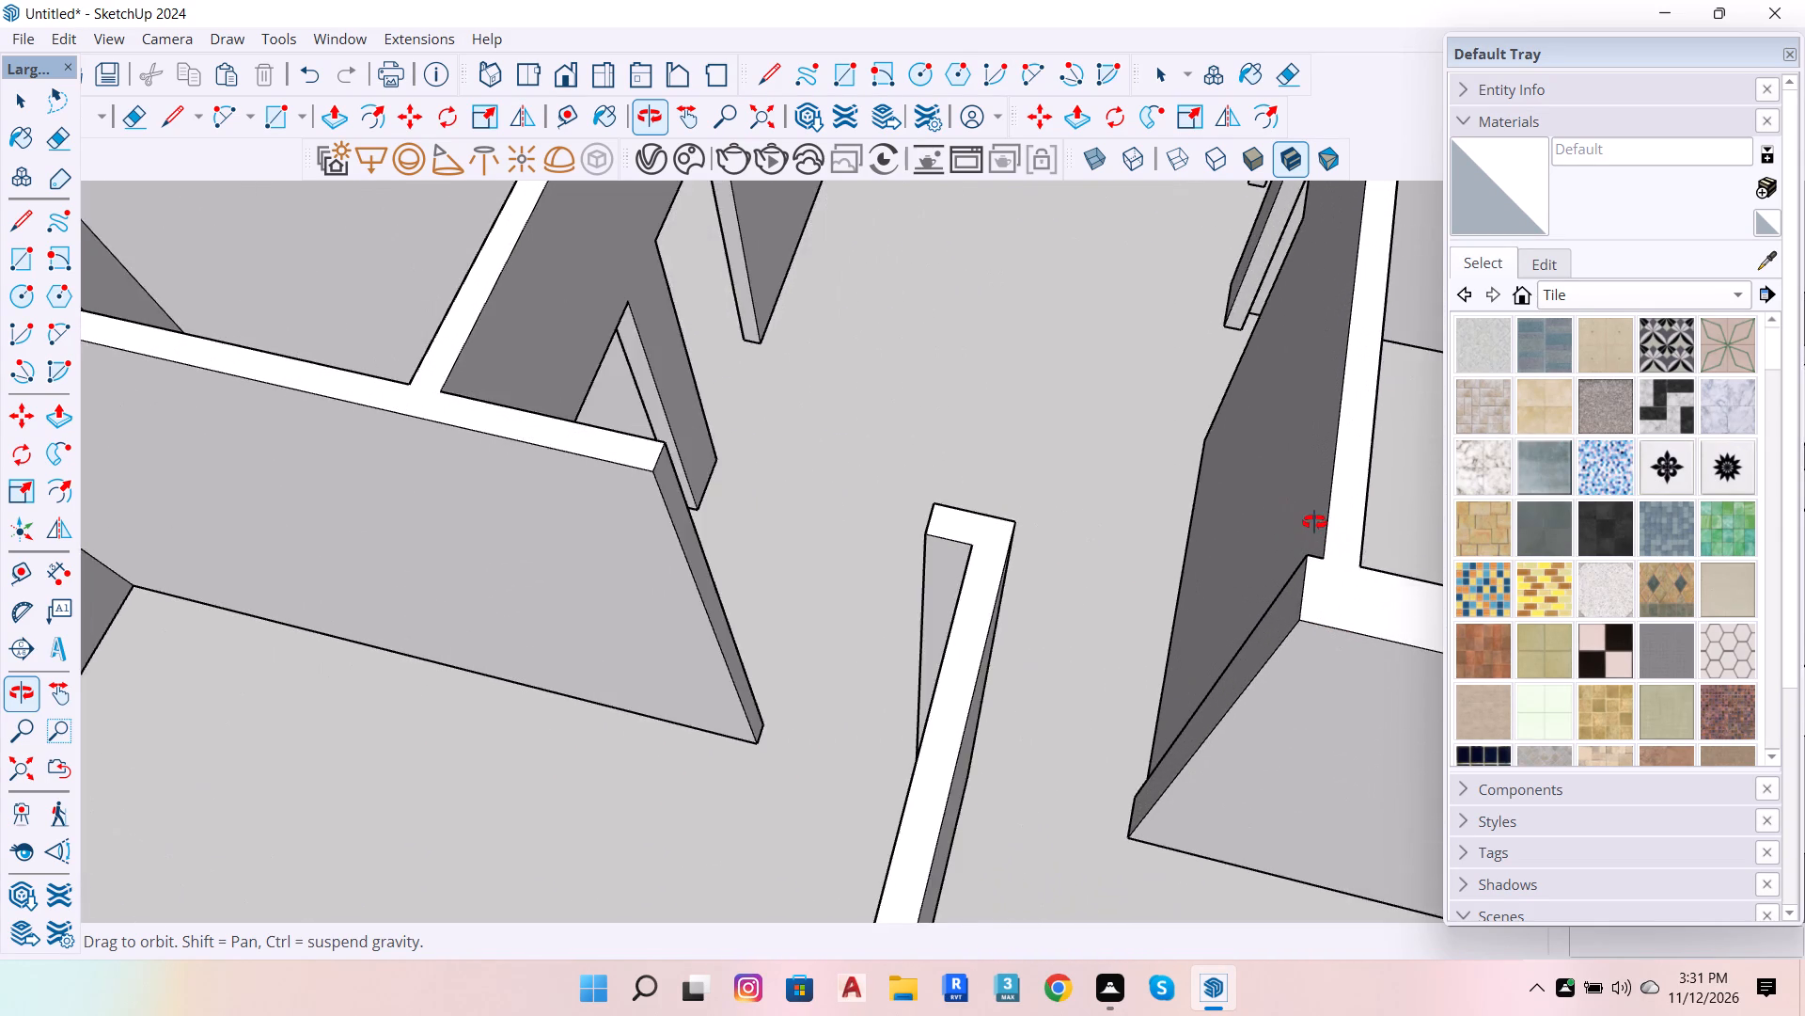
pyautogui.scroll(5, 1294, 570)
pyautogui.press('b')
pyautogui.press('space')
pyautogui.click(1311, 607)
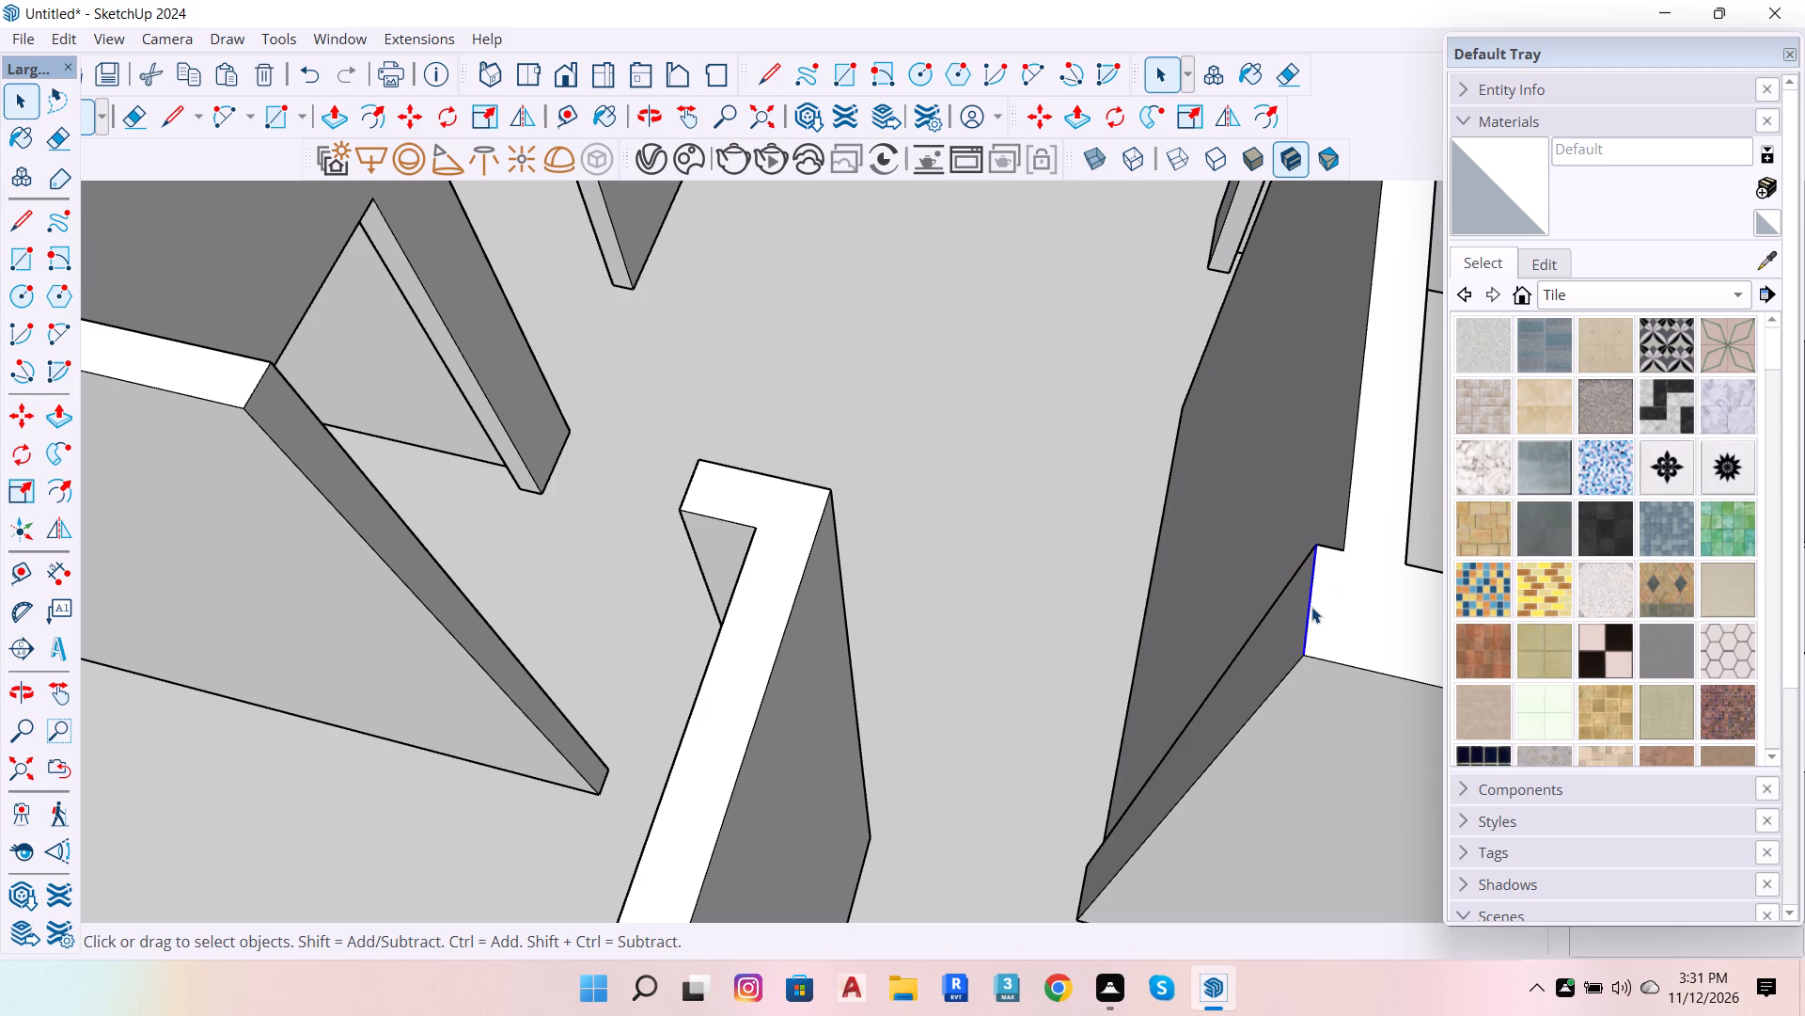
pyautogui.press('m')
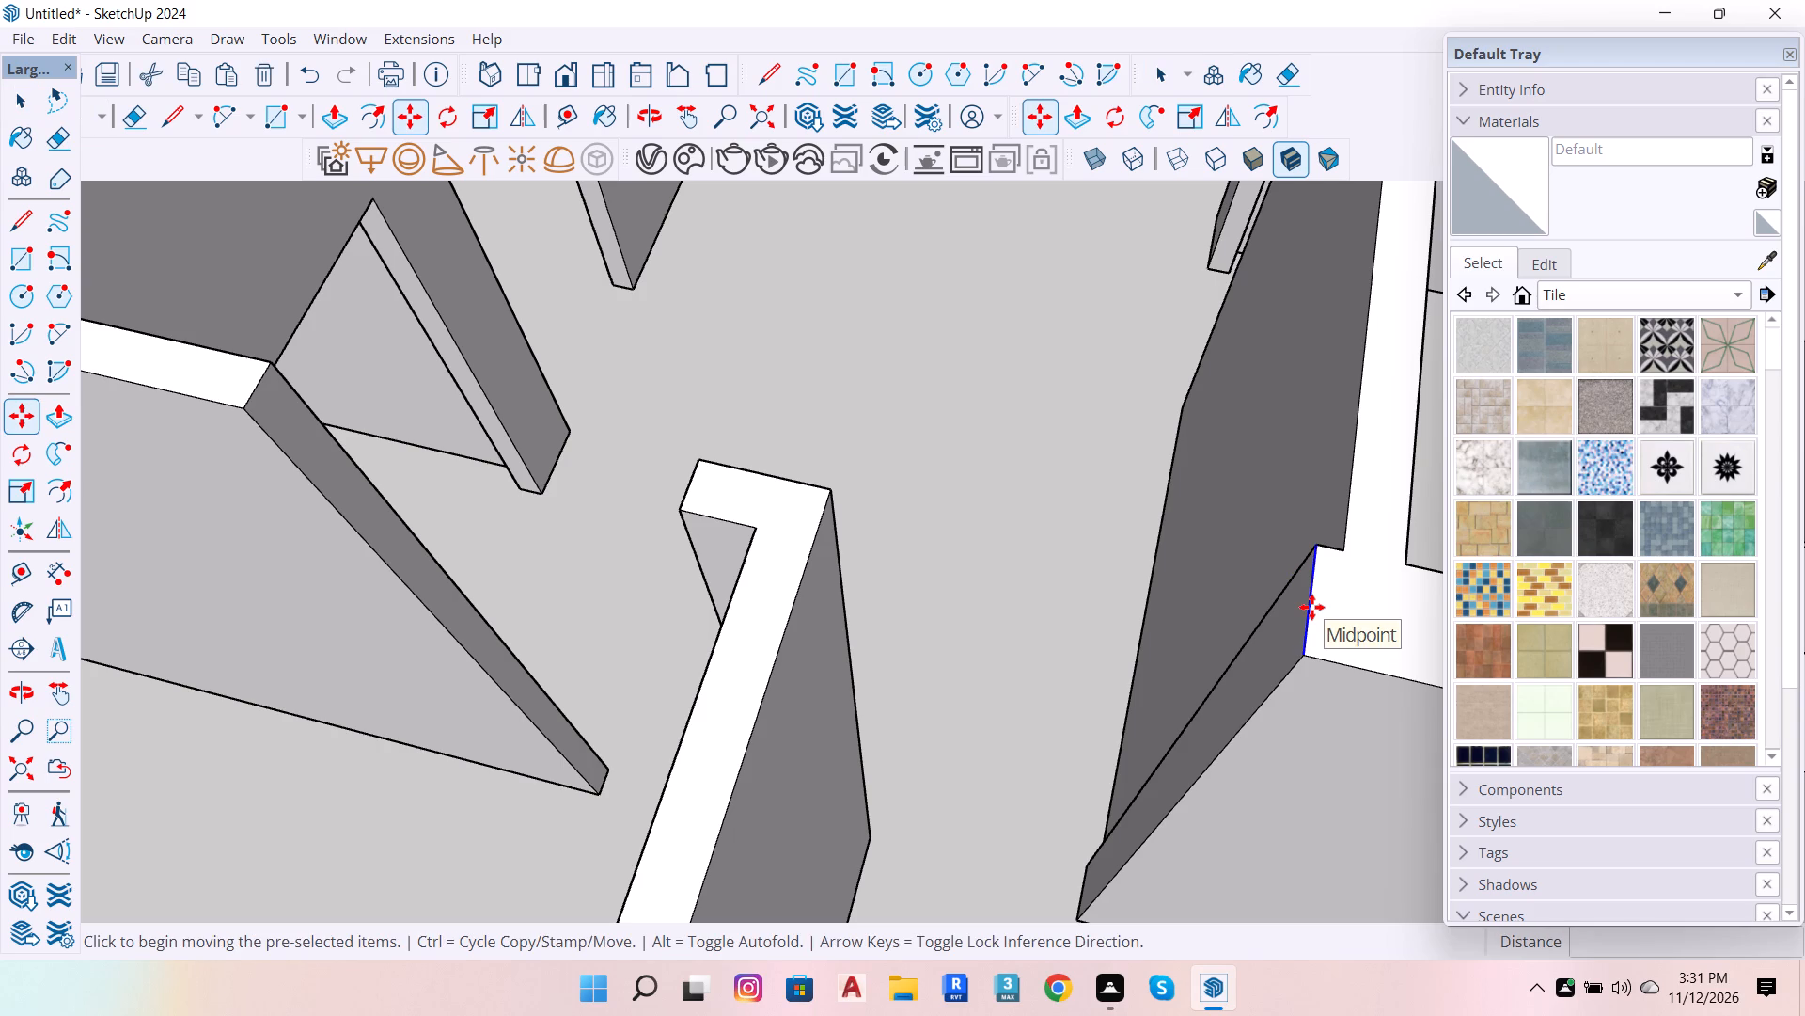
pyautogui.click(1311, 607)
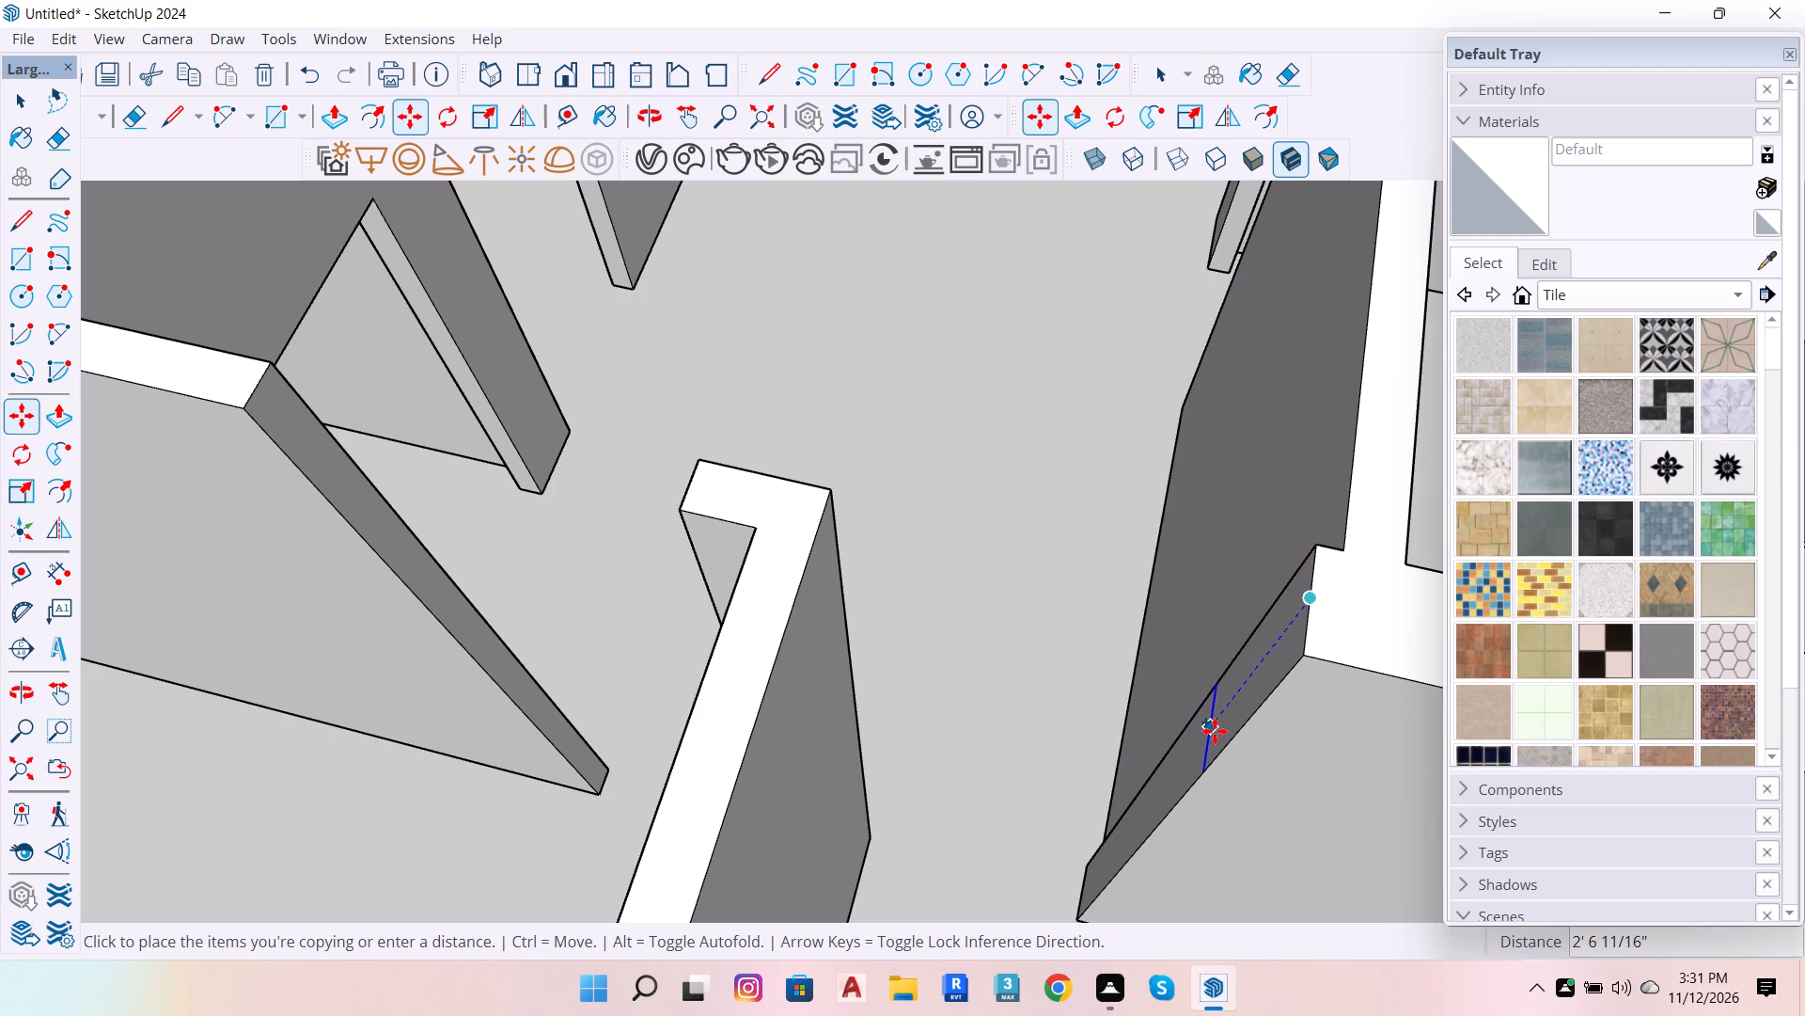
pyautogui.write("3'4")
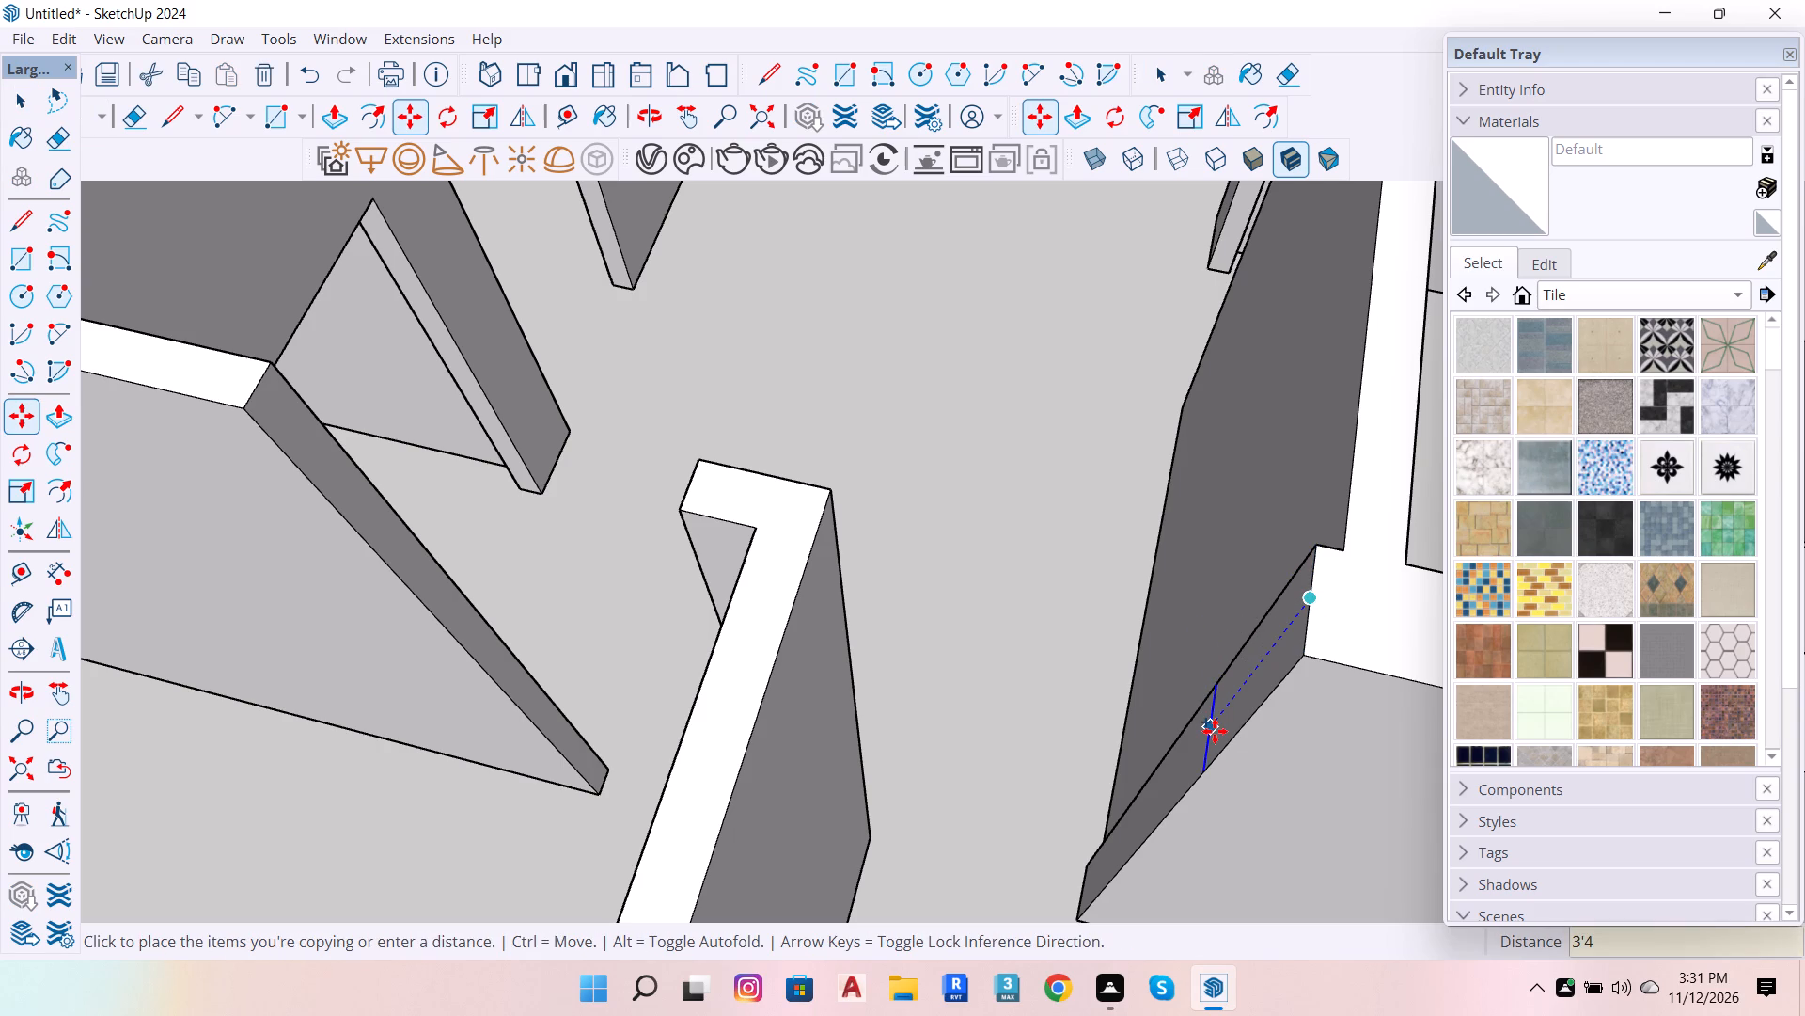
pyautogui.press('Return')
# Push/Pull the upper part of the wall end 3' across the doorway to the opposite wall, forming the door header.
pyautogui.press('space')
pyautogui.click(1223, 734)
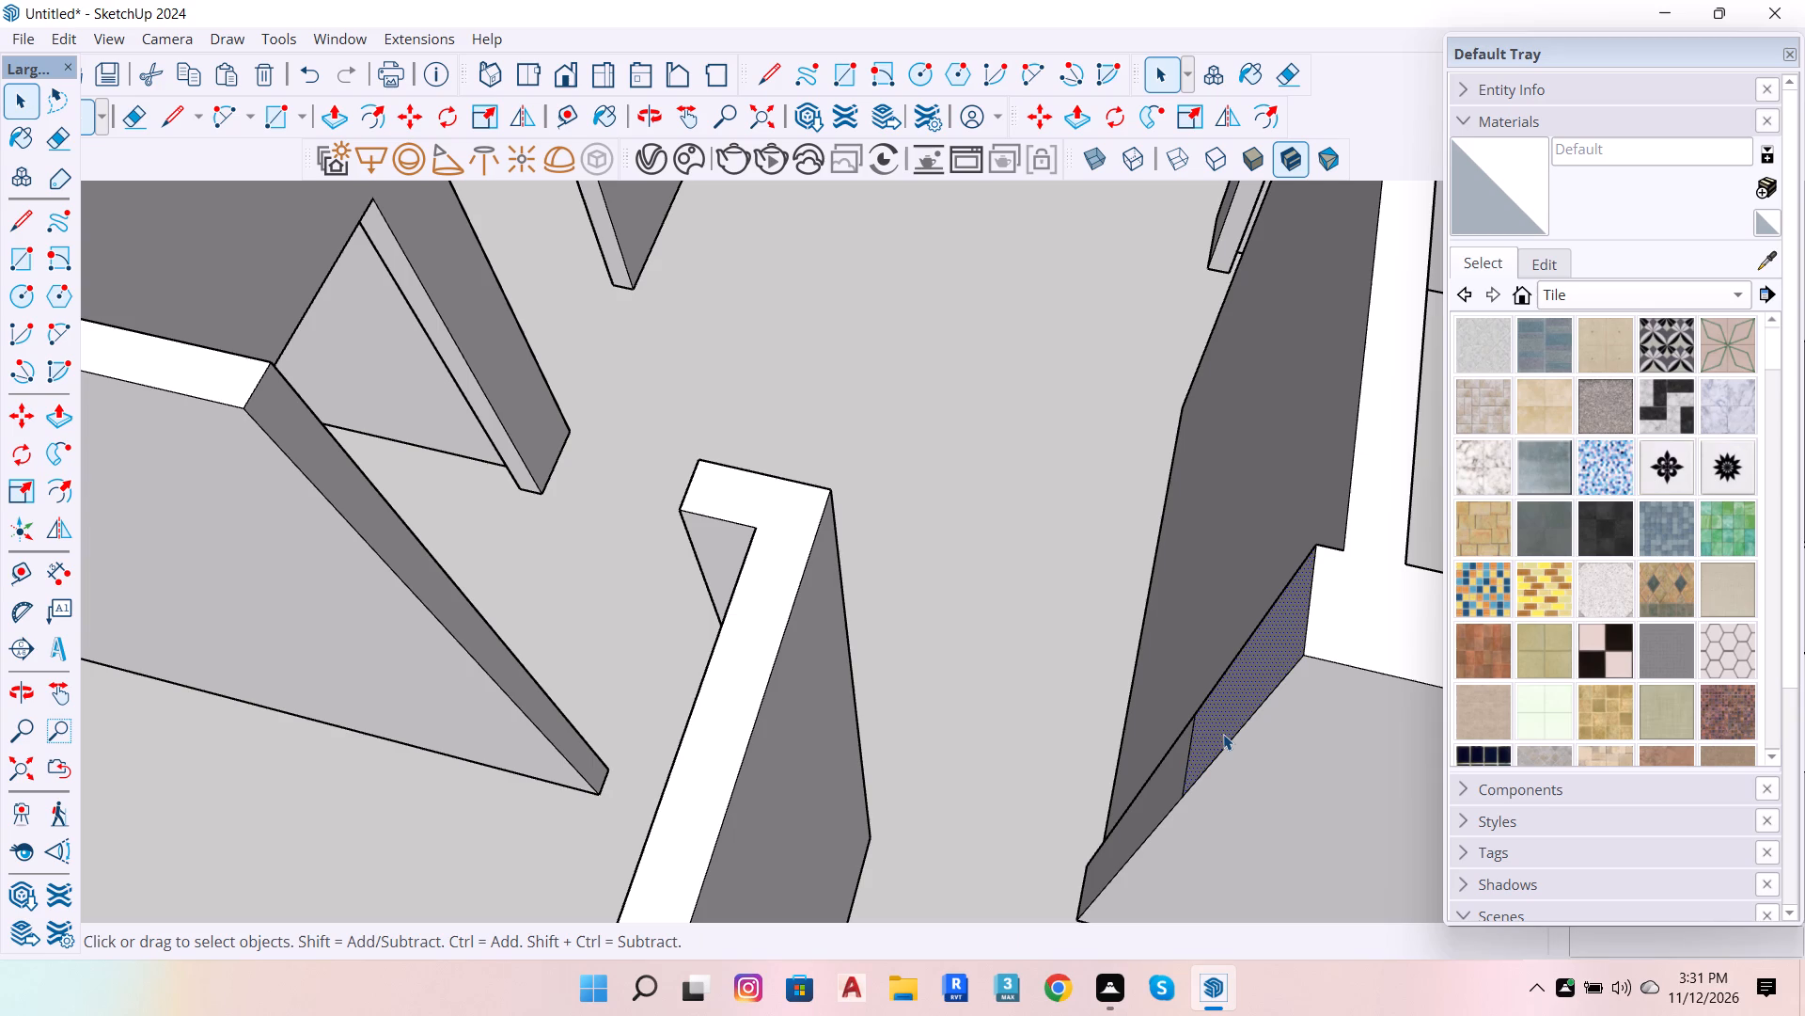
pyautogui.click(1223, 734)
pyautogui.press('p')
pyautogui.click(1223, 734)
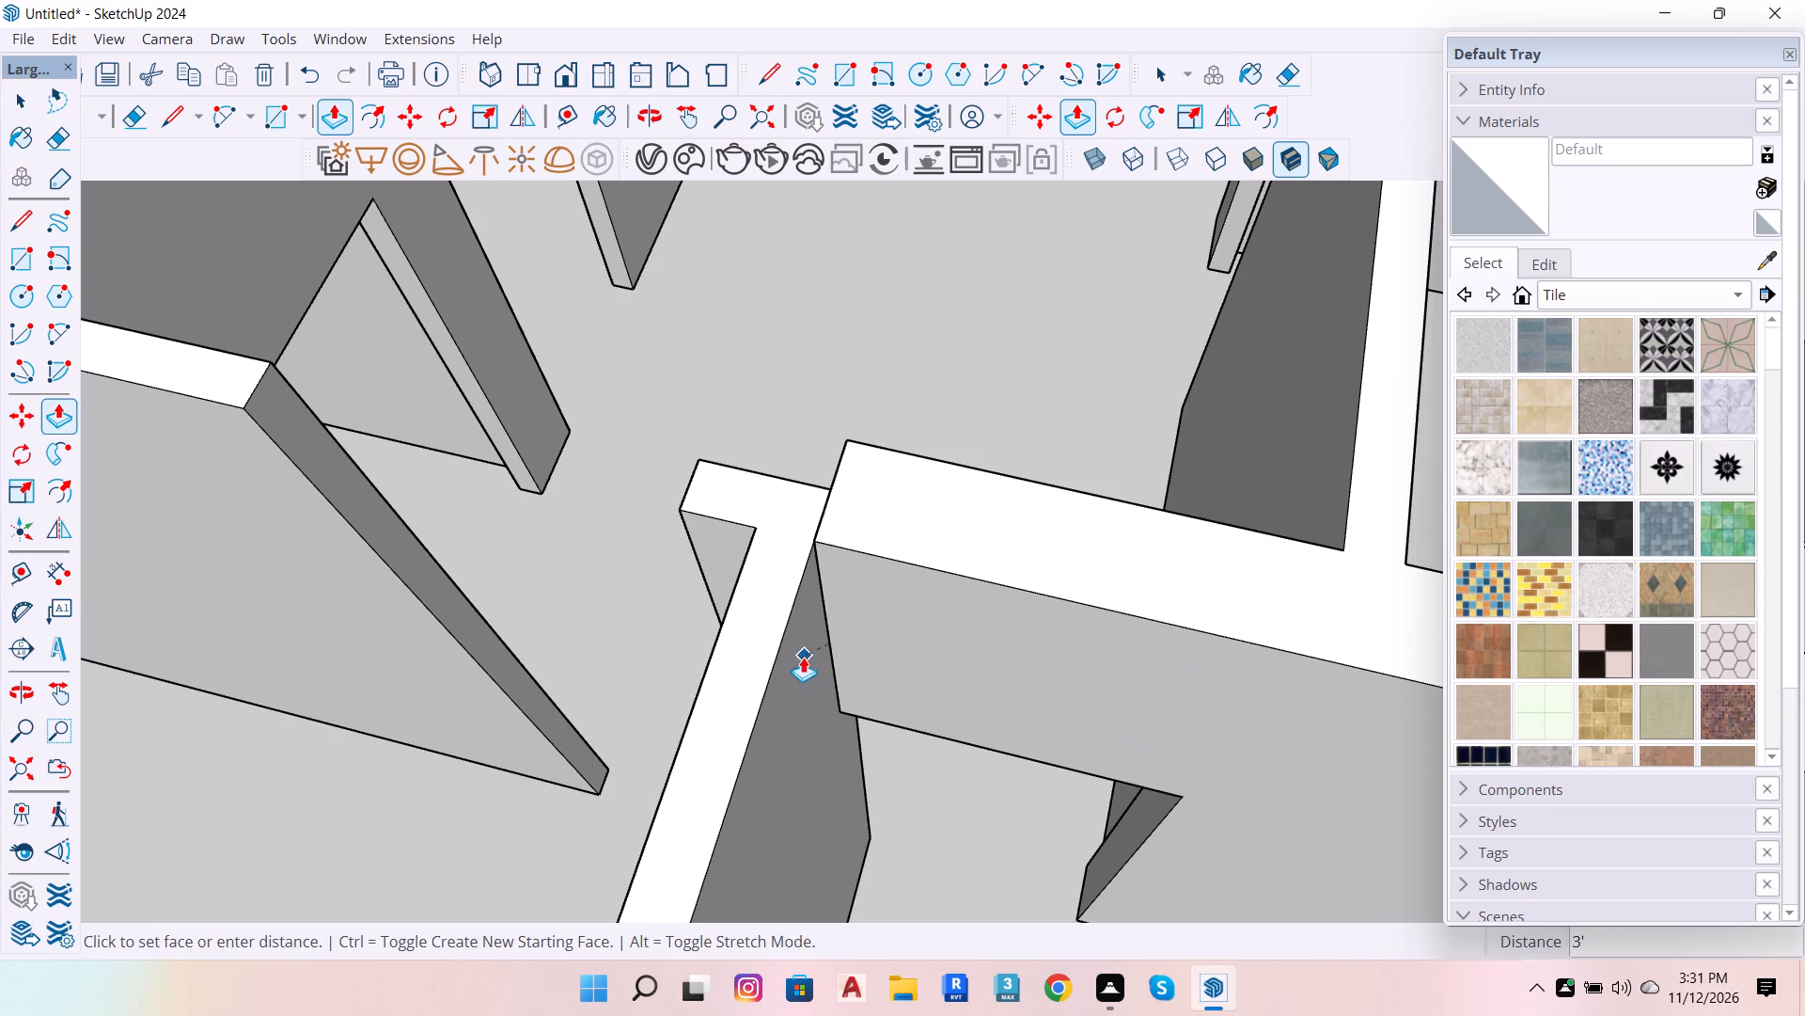
pyautogui.click(820, 516)
pyautogui.scroll(-5, 1058, 658)
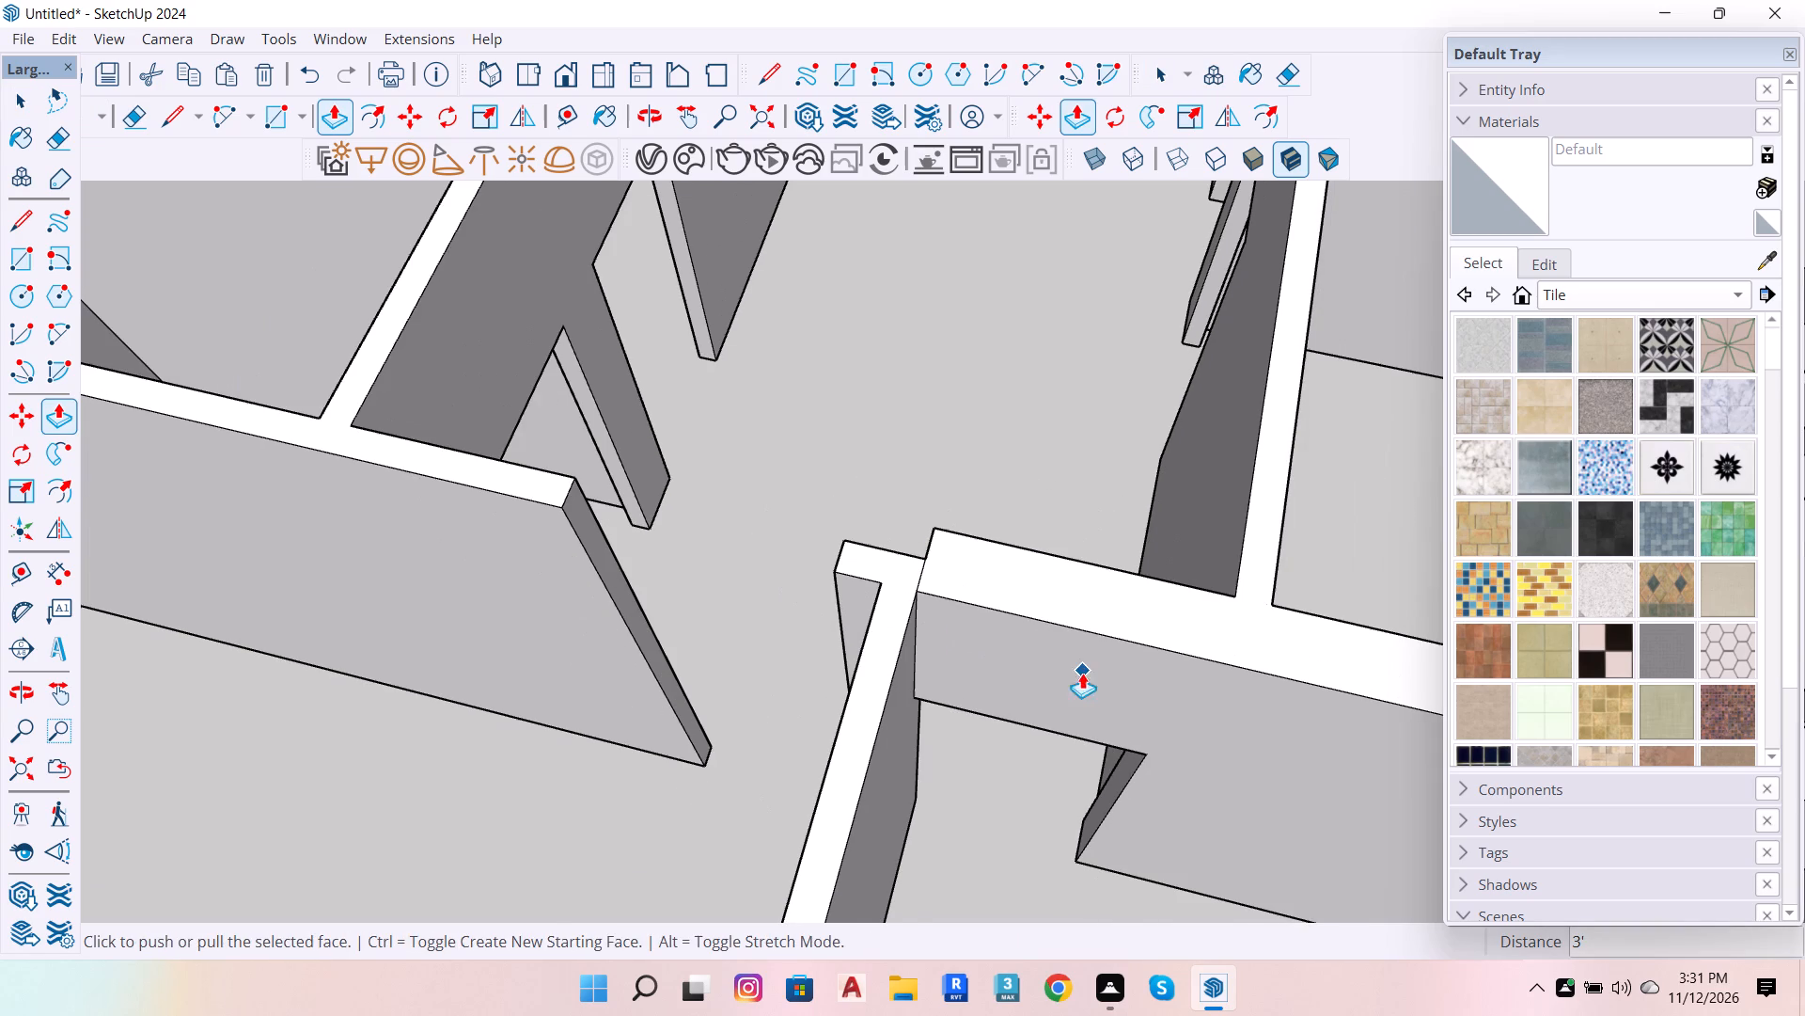
pyautogui.press('space')
pyautogui.scroll(5, 905, 555)
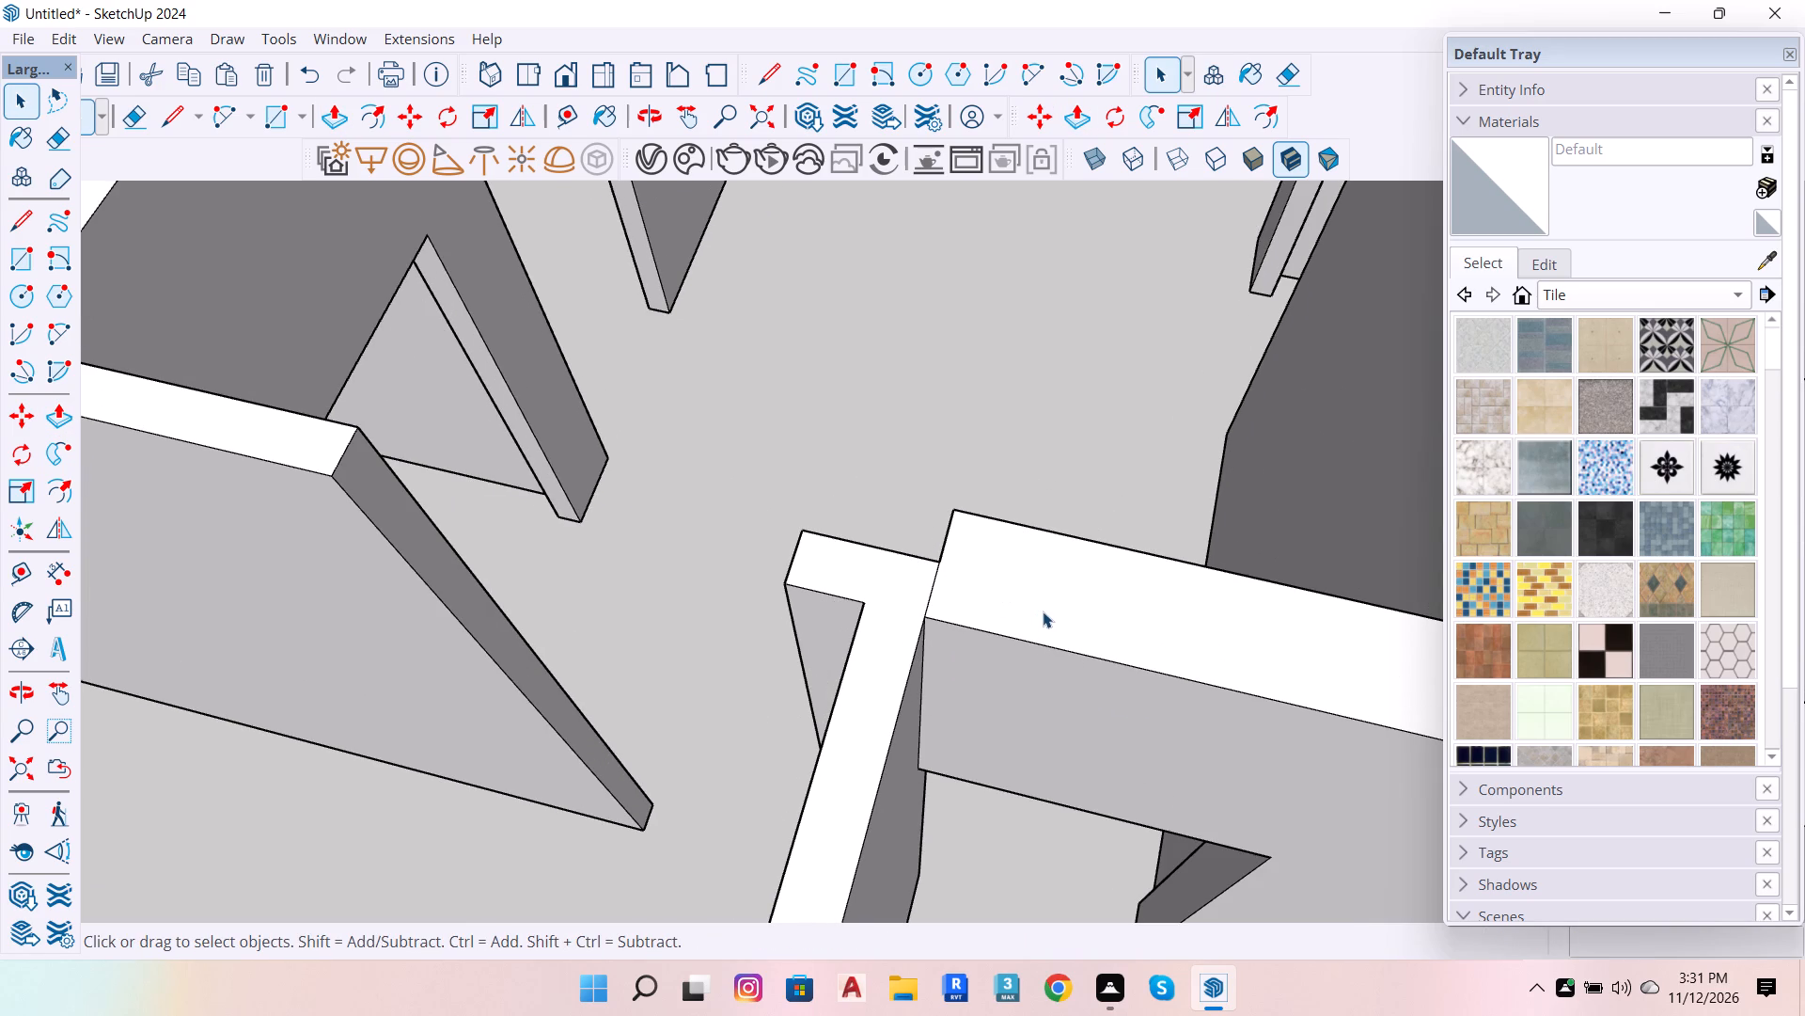
# Push/Pull the short wall stub beside the new door header 4 1/2" outward, flush with the header's face.
pyautogui.press('o')
pyautogui.moveTo(1031, 587); pyautogui.dragTo(1741, 710)
pyautogui.moveTo(1160, 682); pyautogui.dragTo(1673, 621)
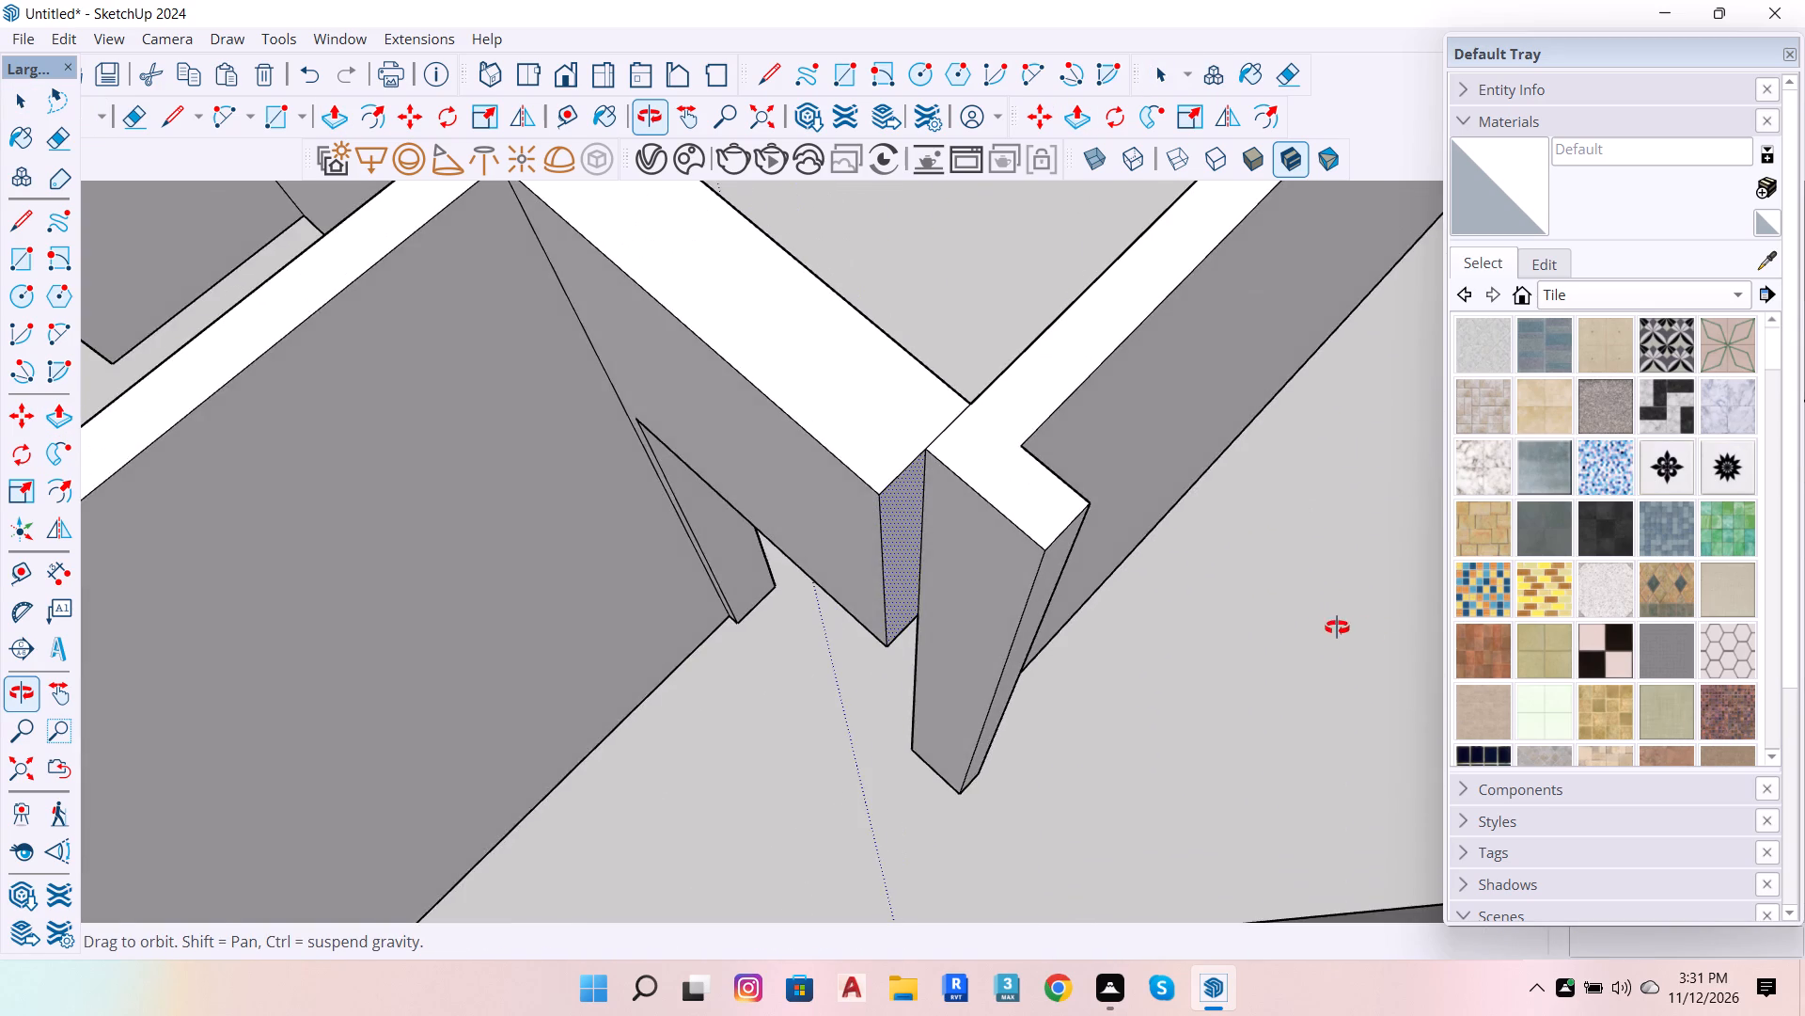
pyautogui.scroll(-4, 1325, 623)
pyautogui.press('space')
pyautogui.click(988, 531)
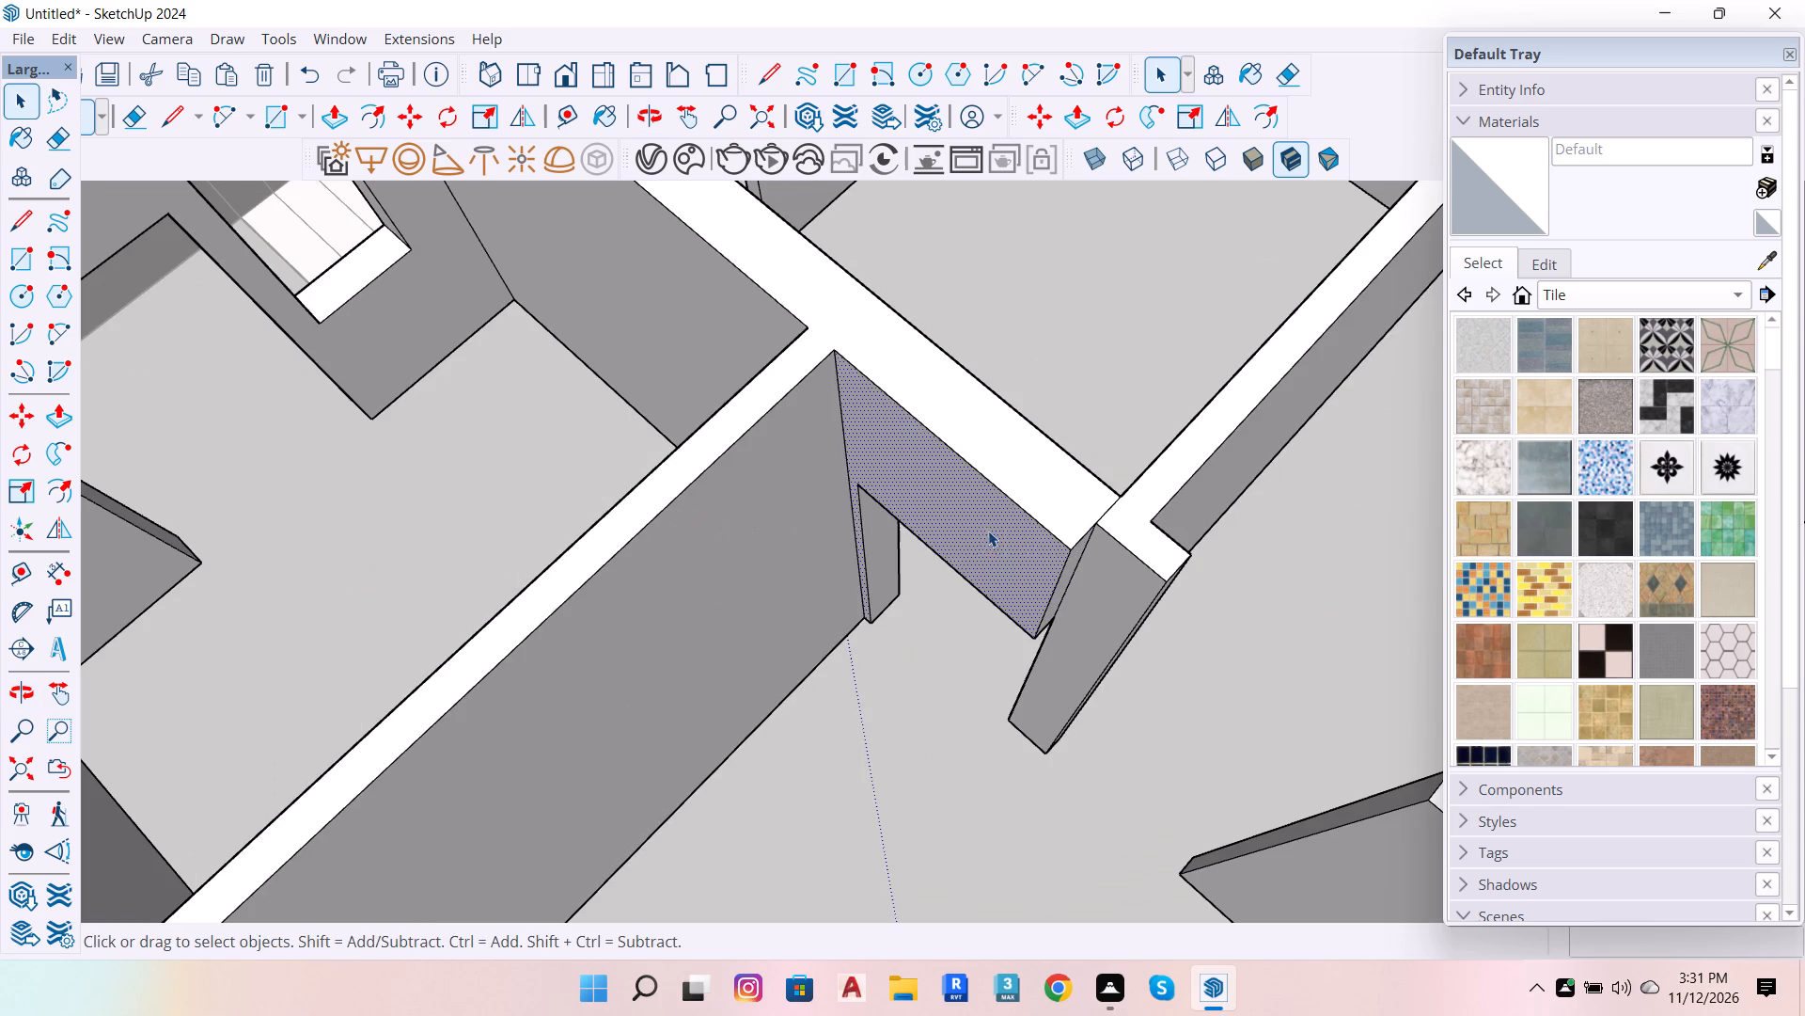
pyautogui.click(1119, 568)
pyautogui.press('p')
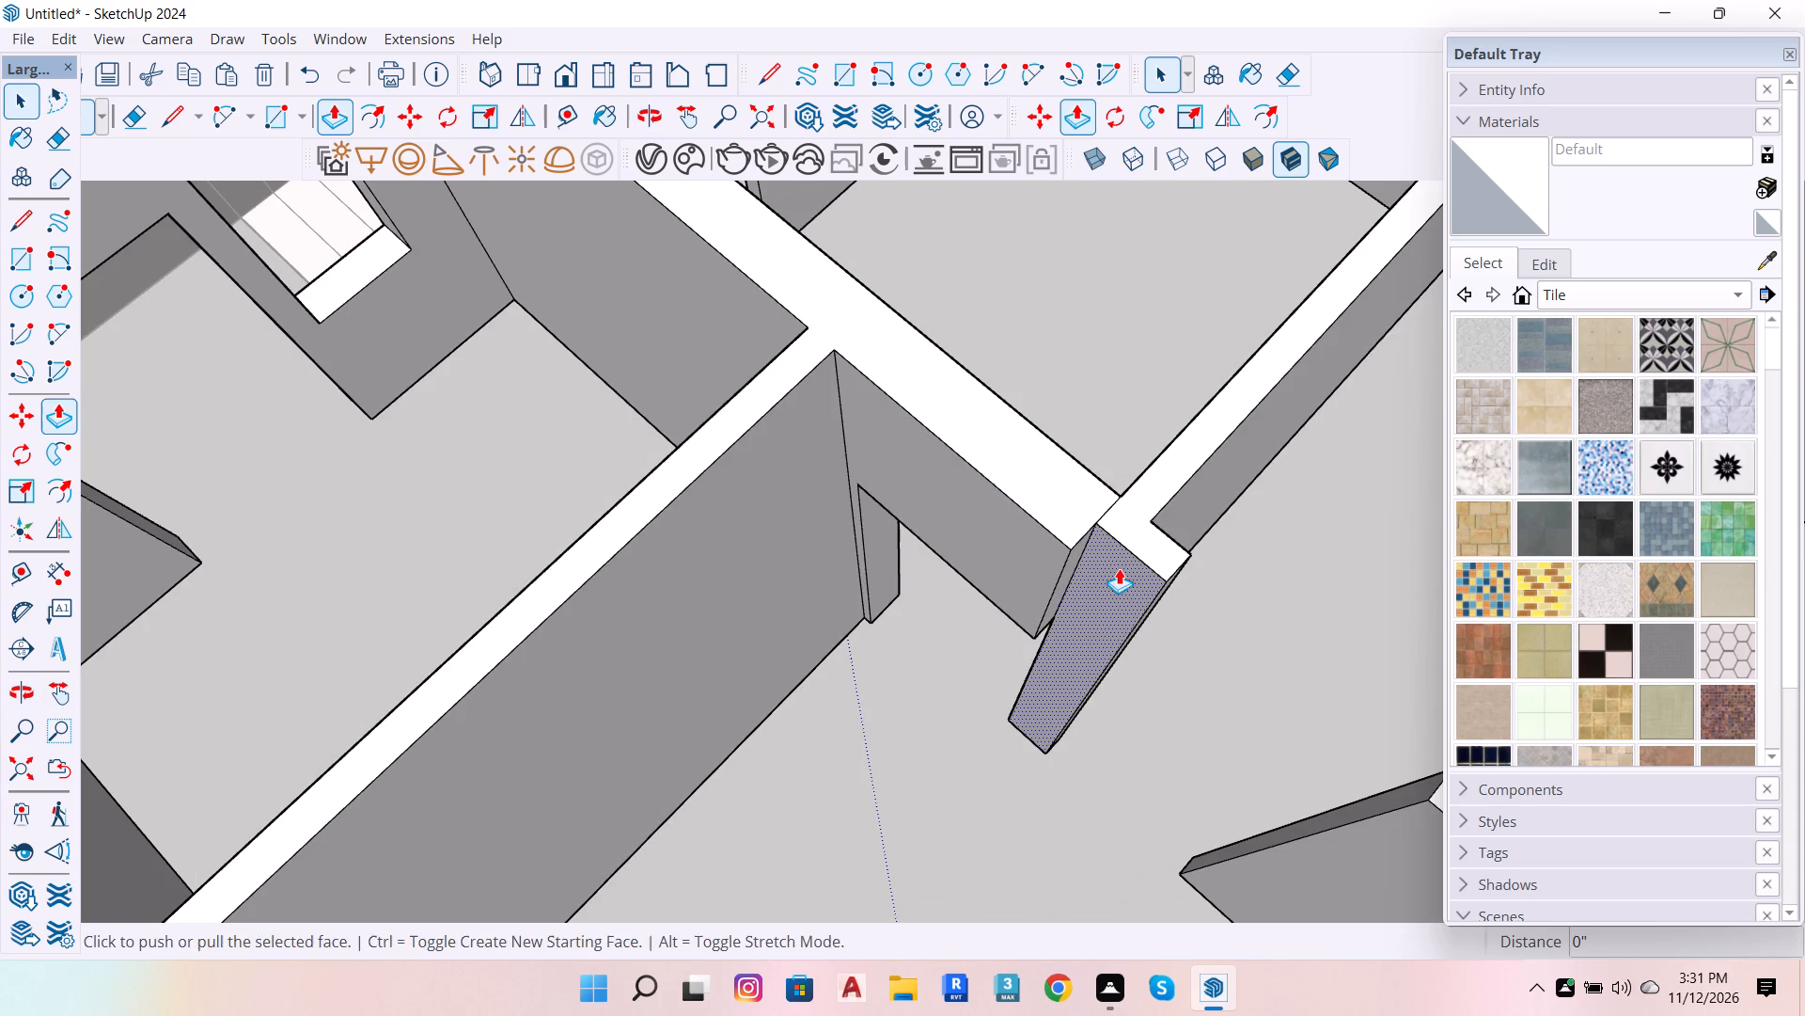
pyautogui.click(1119, 568)
pyautogui.click(1044, 549)
pyautogui.scroll(-6, 1052, 561)
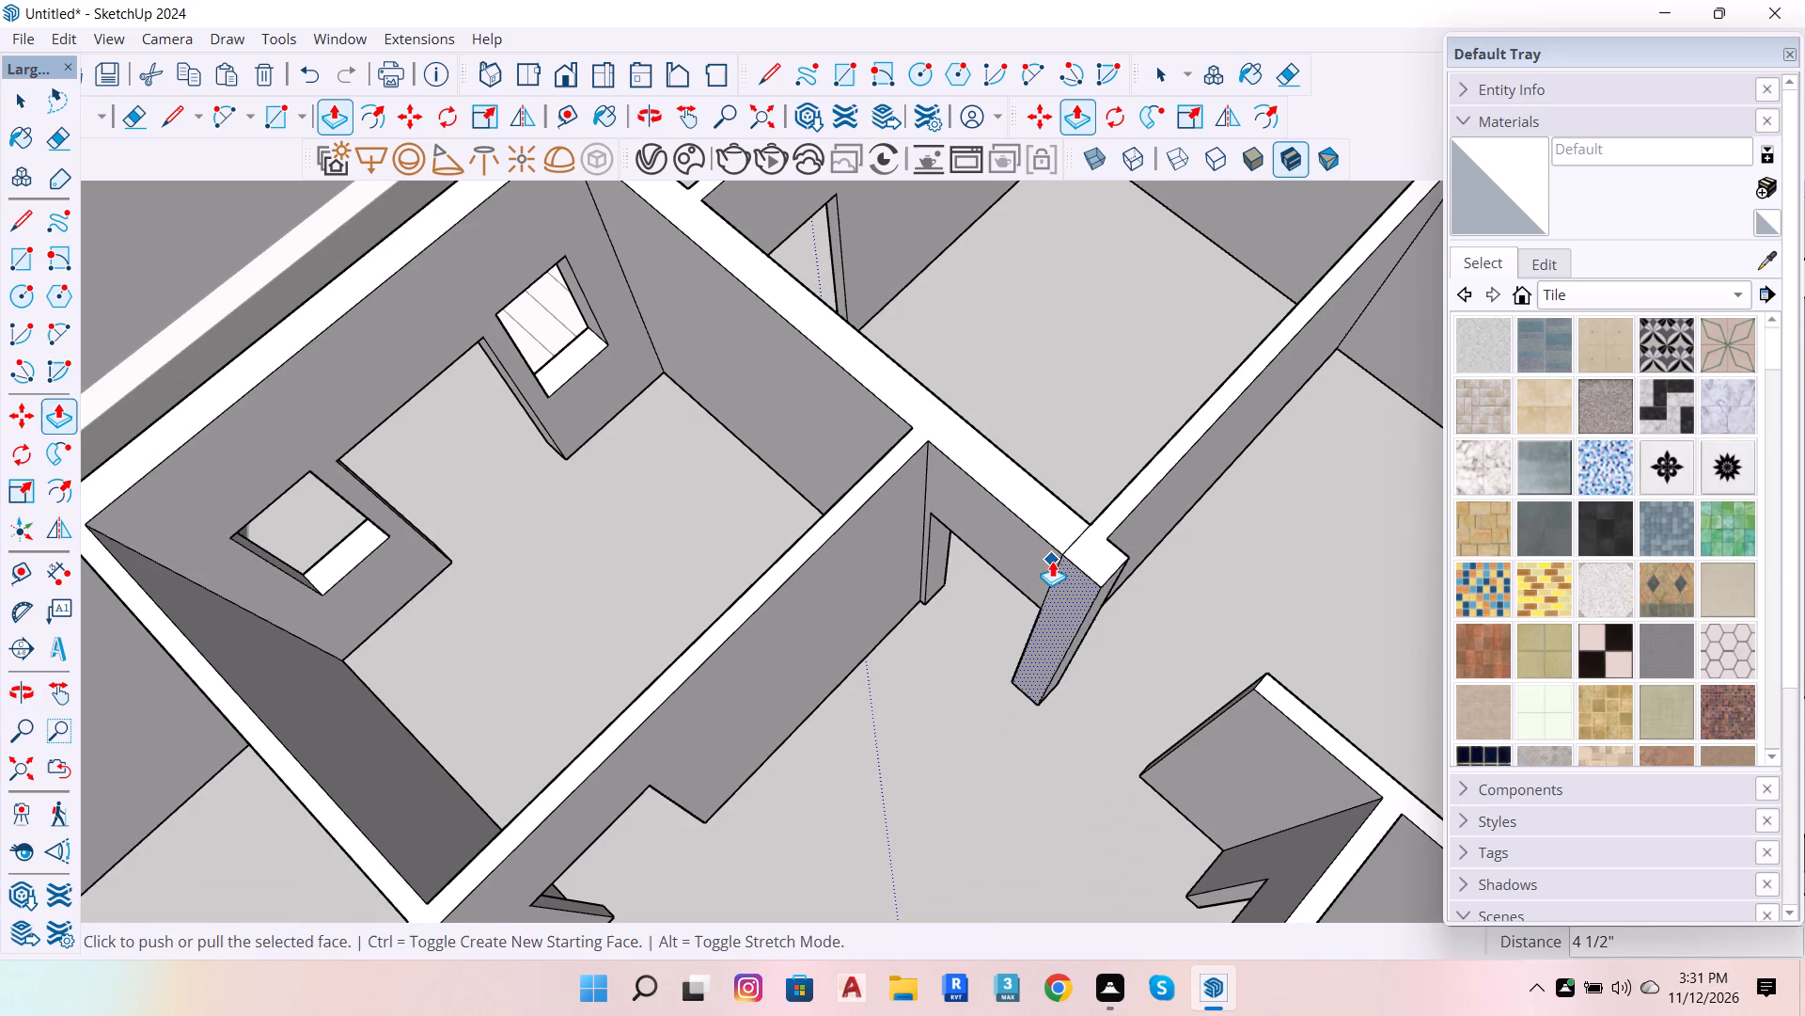
pyautogui.press('space')
# Push/Pull the short wall face across the passage outward, aligning it with the thickened wall stub beside the new header.
pyautogui.click(1220, 743)
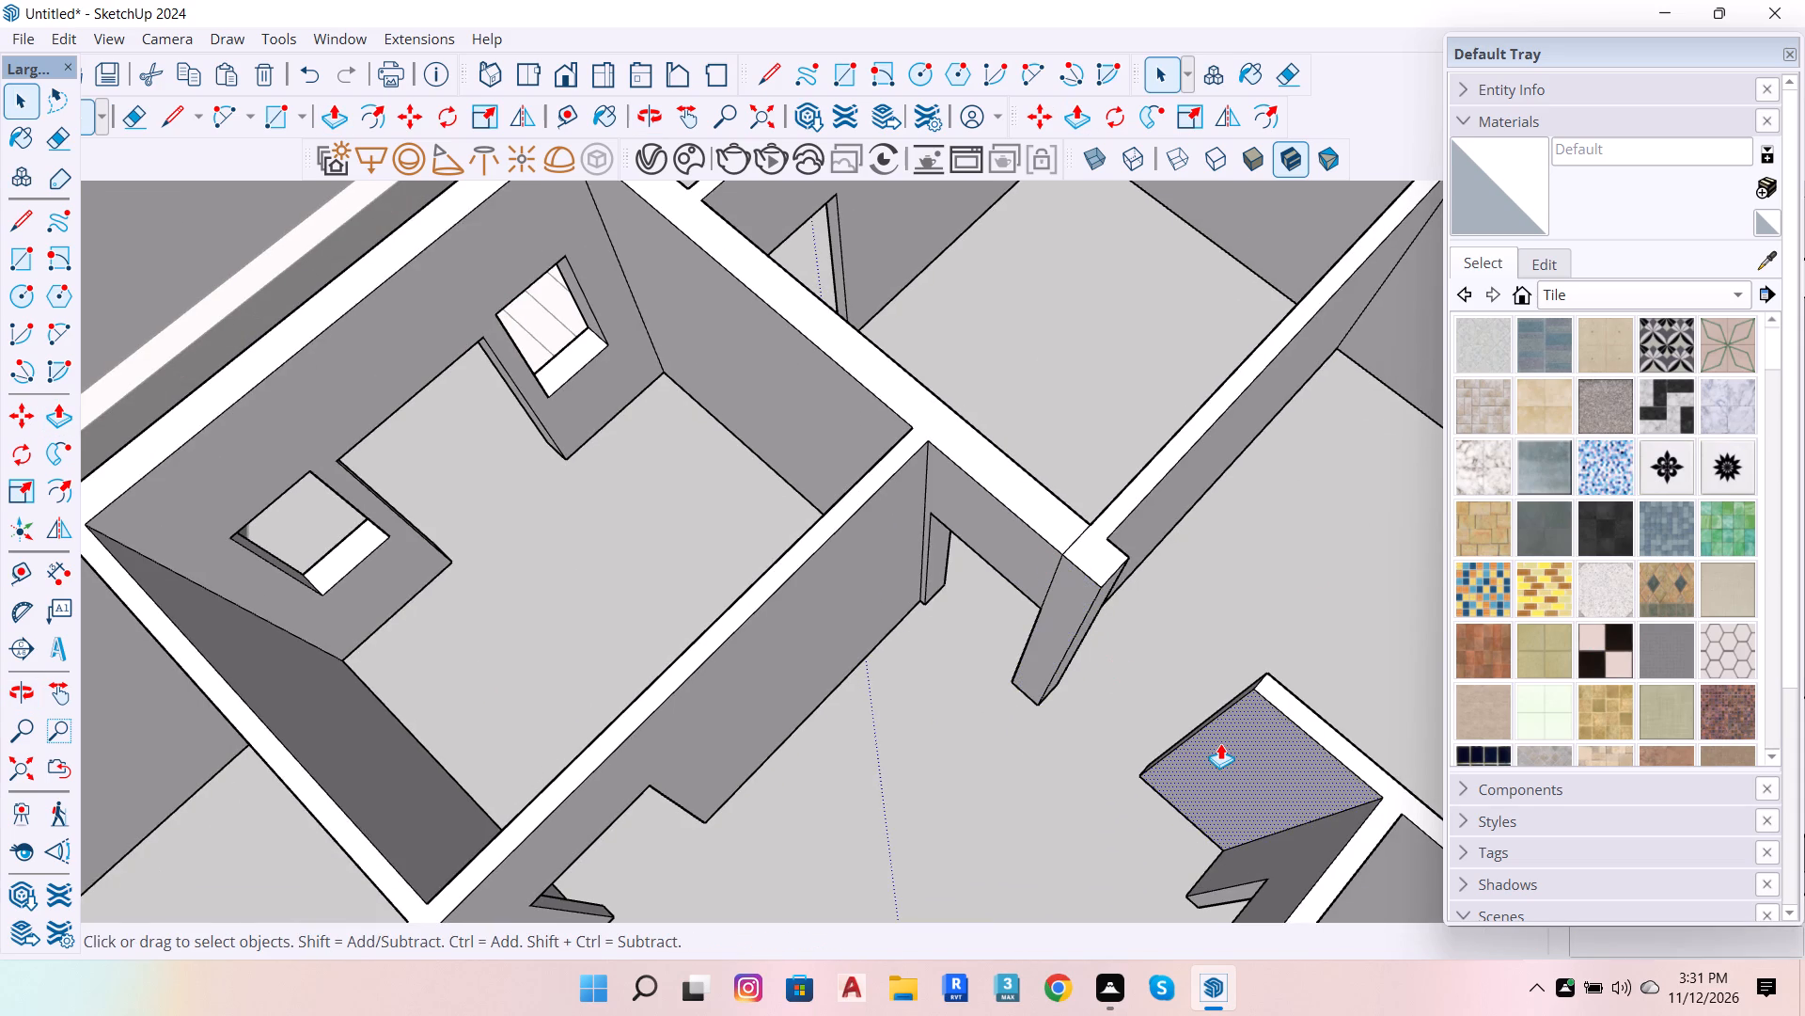
pyautogui.press('p')
pyautogui.click(1220, 743)
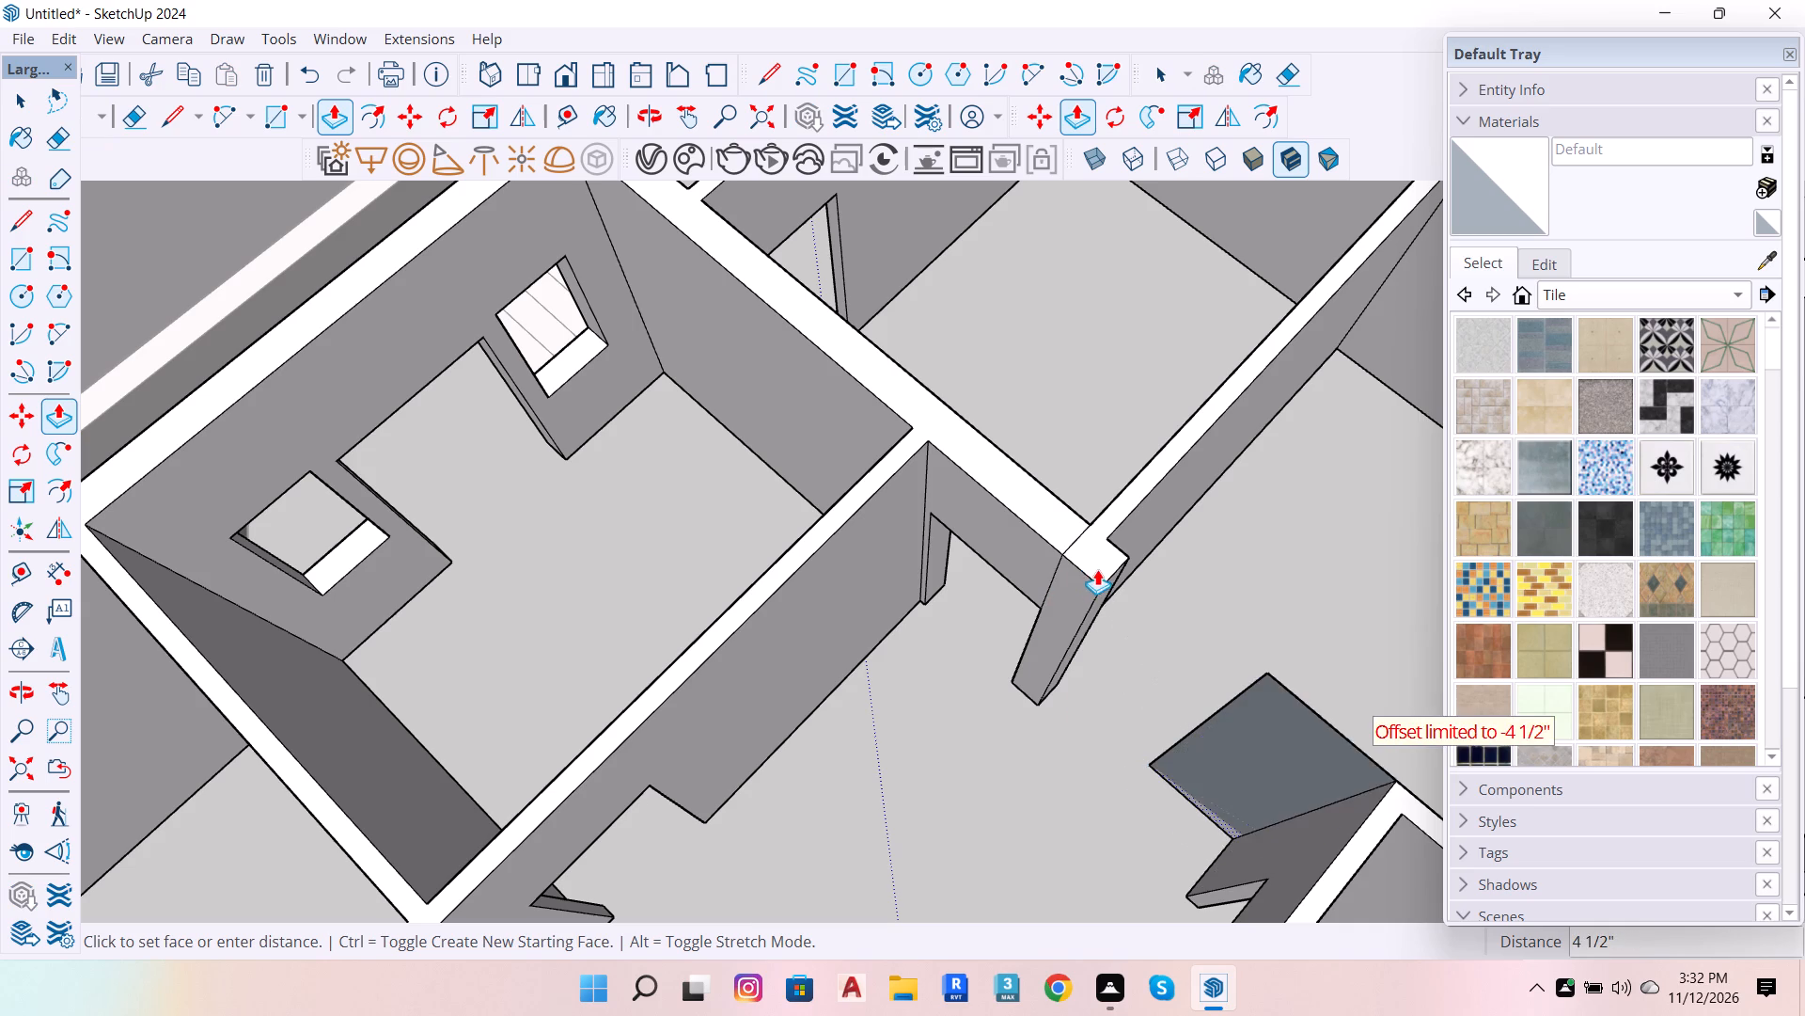
pyautogui.click(1090, 583)
pyautogui.press('space')
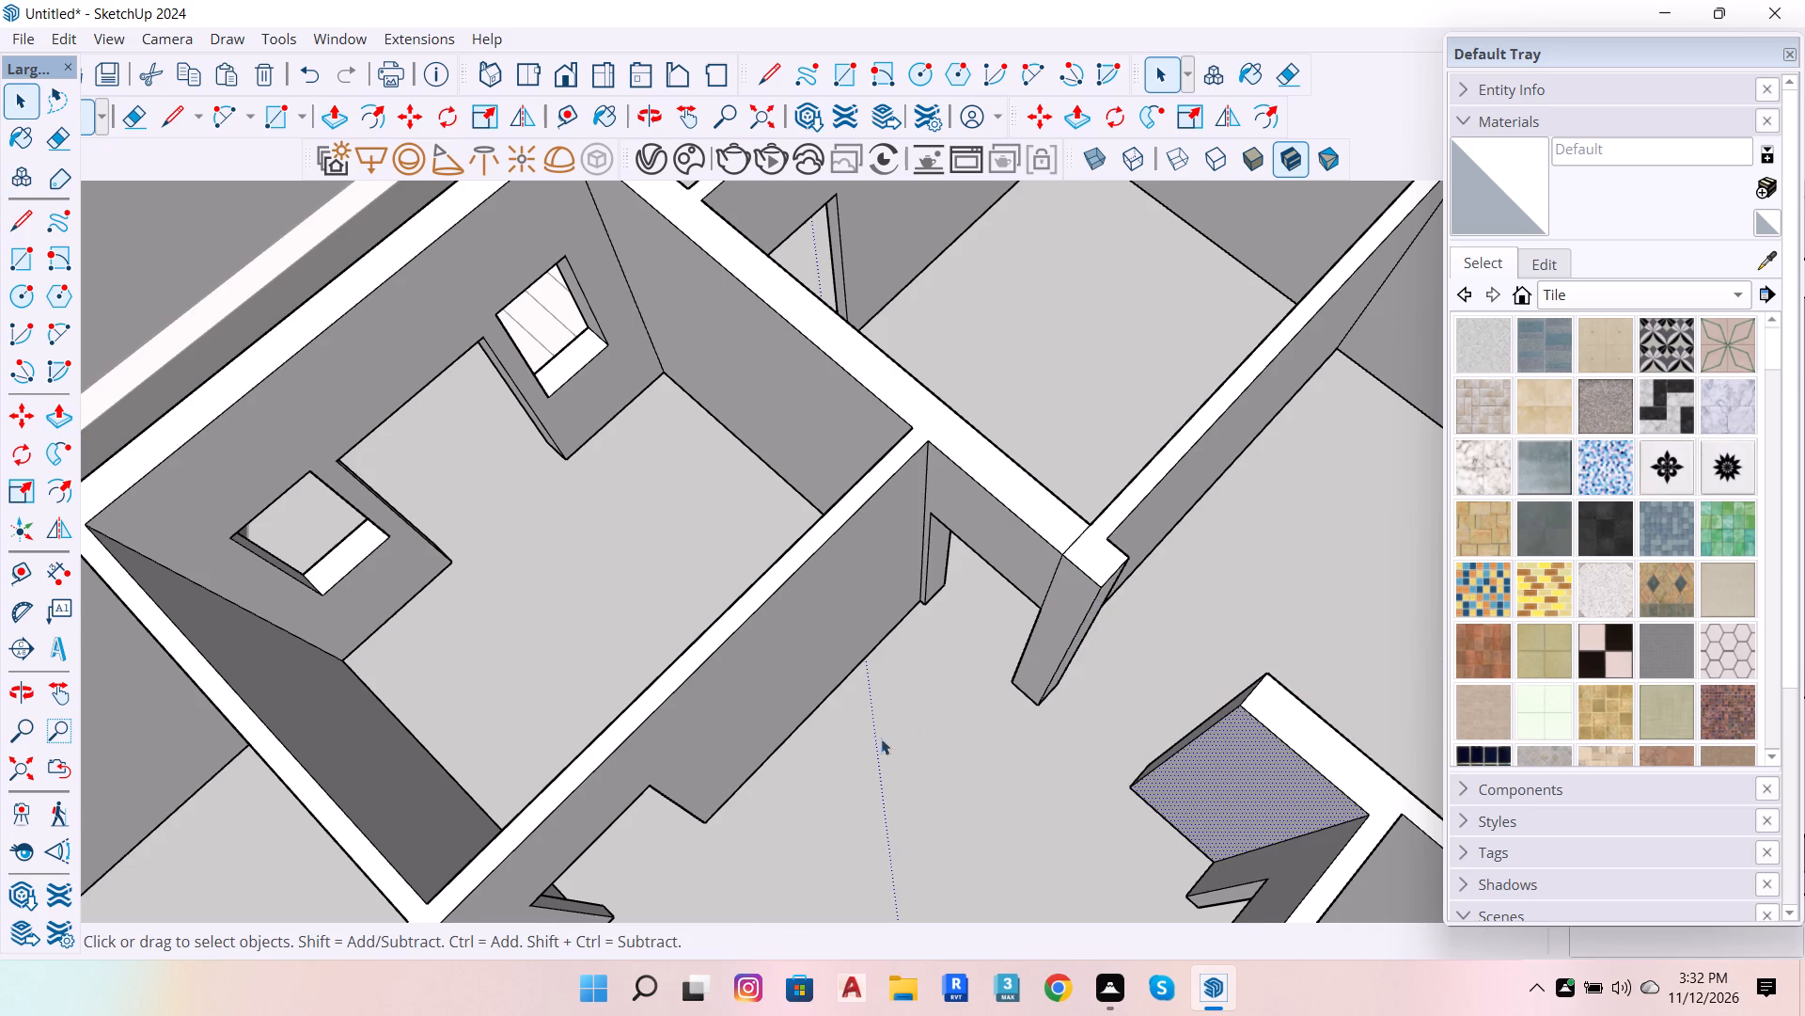
# Dimension the thickness of the wall stub beside the new door header, and erase that dimension.
pyautogui.scroll(-6, 849, 777)
pyautogui.click(913, 800)
pyautogui.scroll(7, 1088, 677)
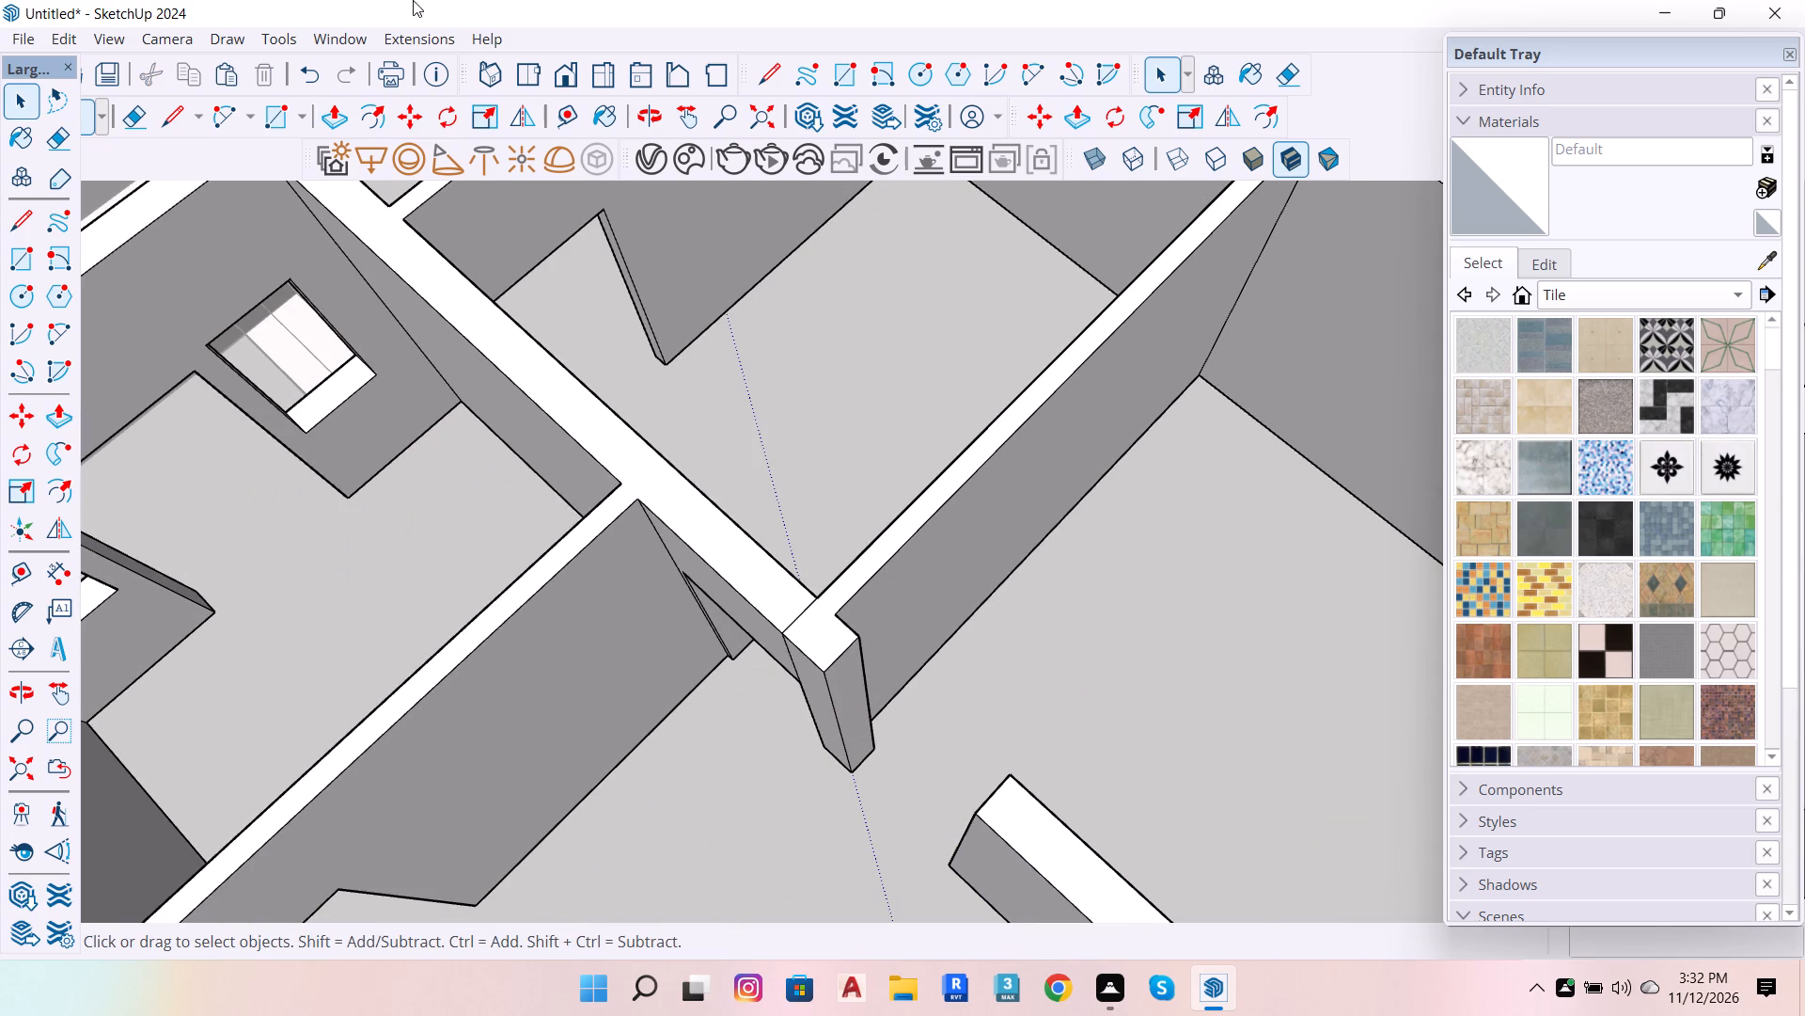
pyautogui.click(55, 581)
pyautogui.scroll(6, 1023, 693)
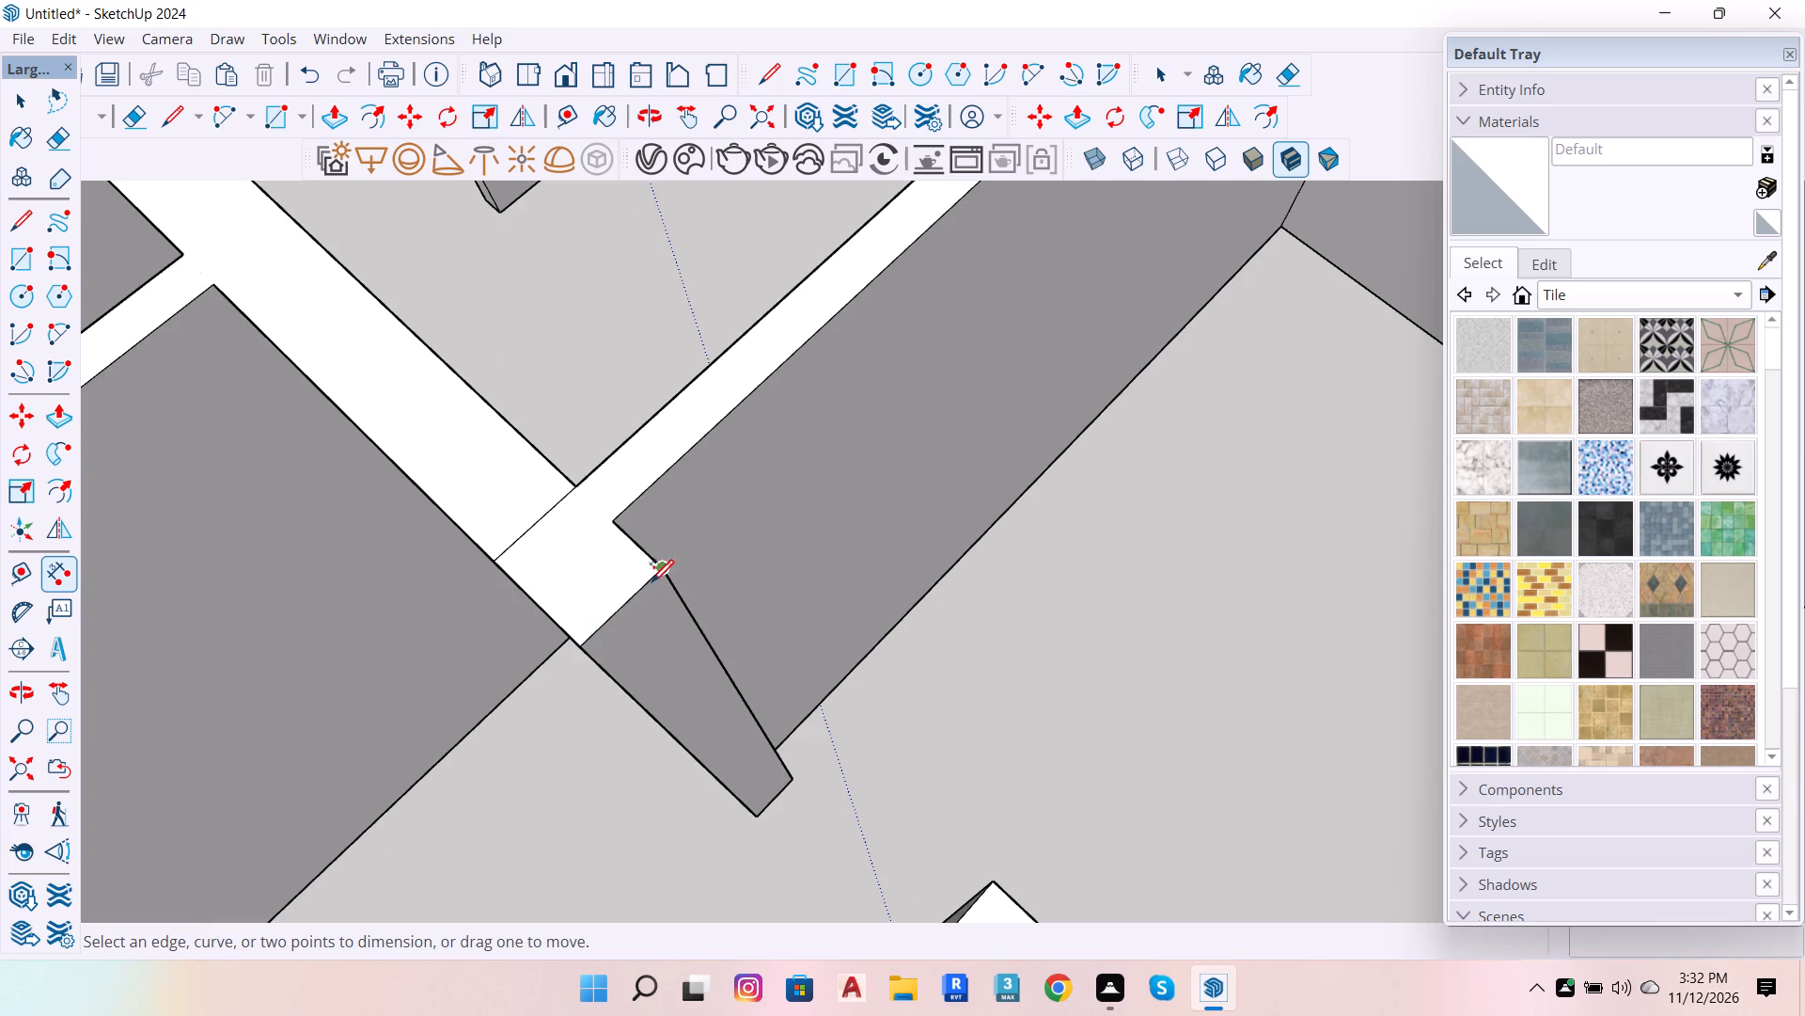
pyautogui.click(647, 581)
pyautogui.click(620, 558)
pyautogui.scroll(-2, 753, 468)
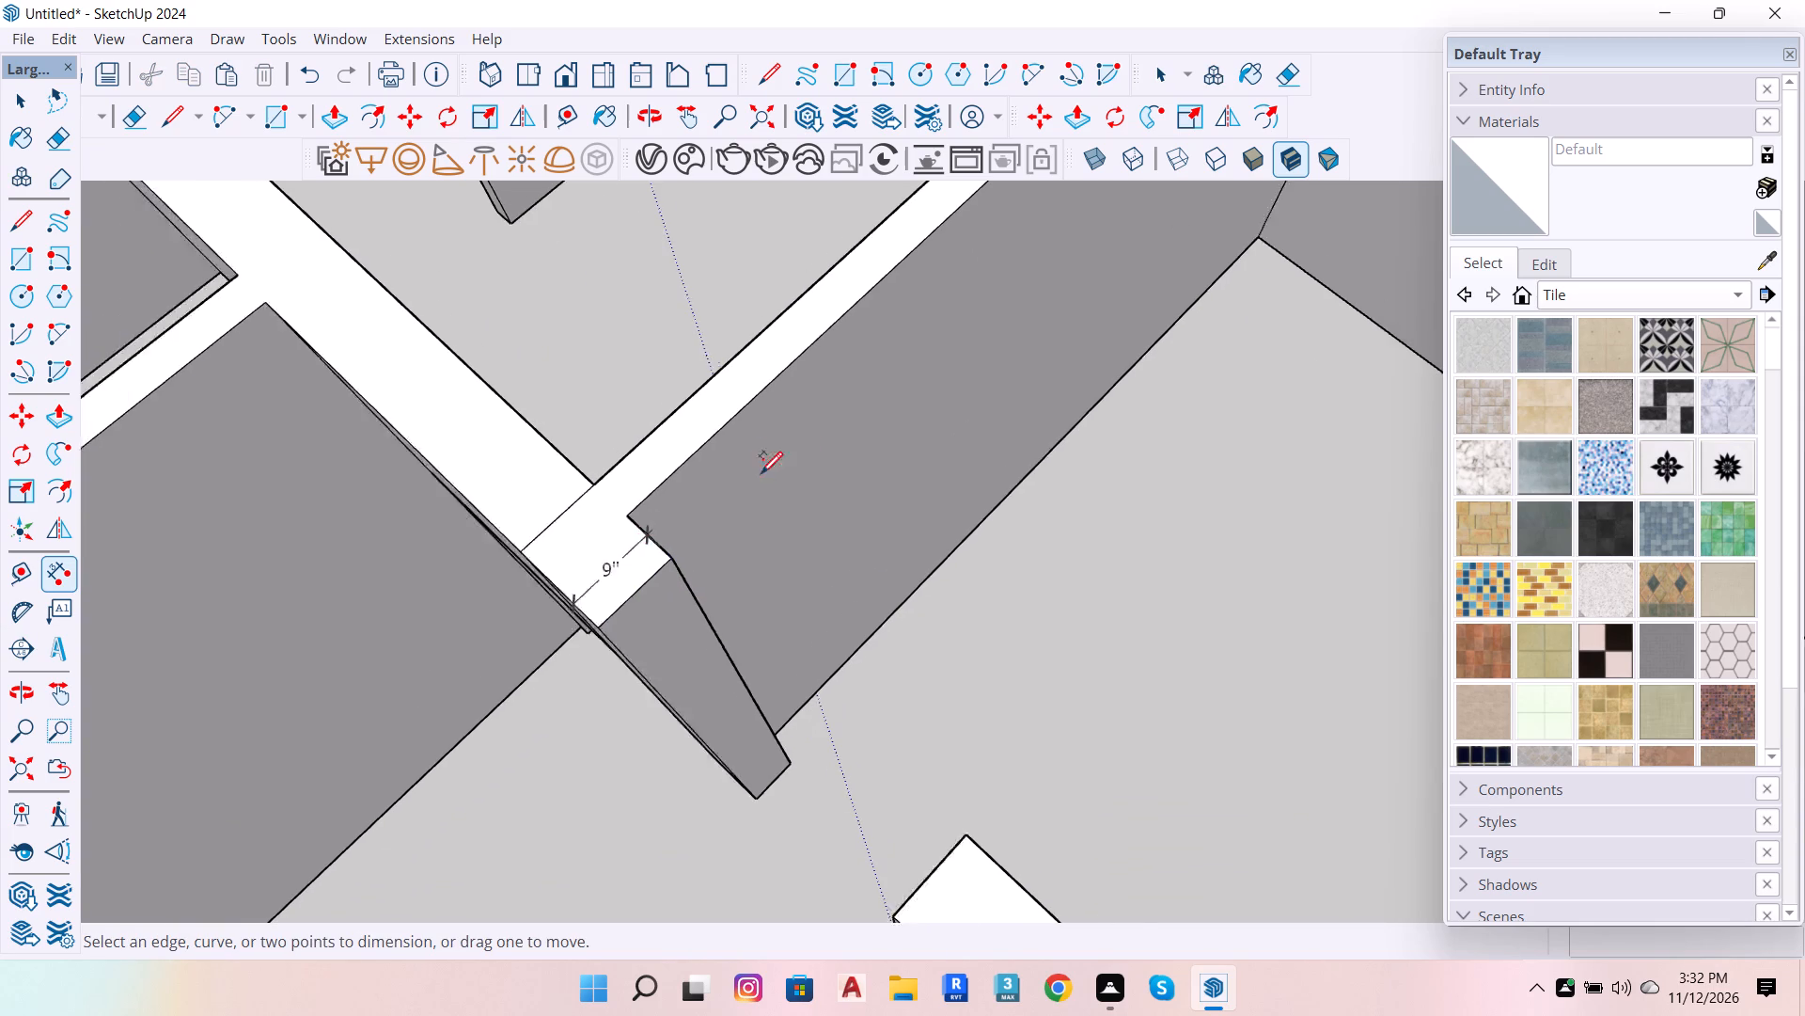
pyautogui.scroll(-4, 761, 472)
pyautogui.scroll(6, 635, 535)
pyautogui.press('e')
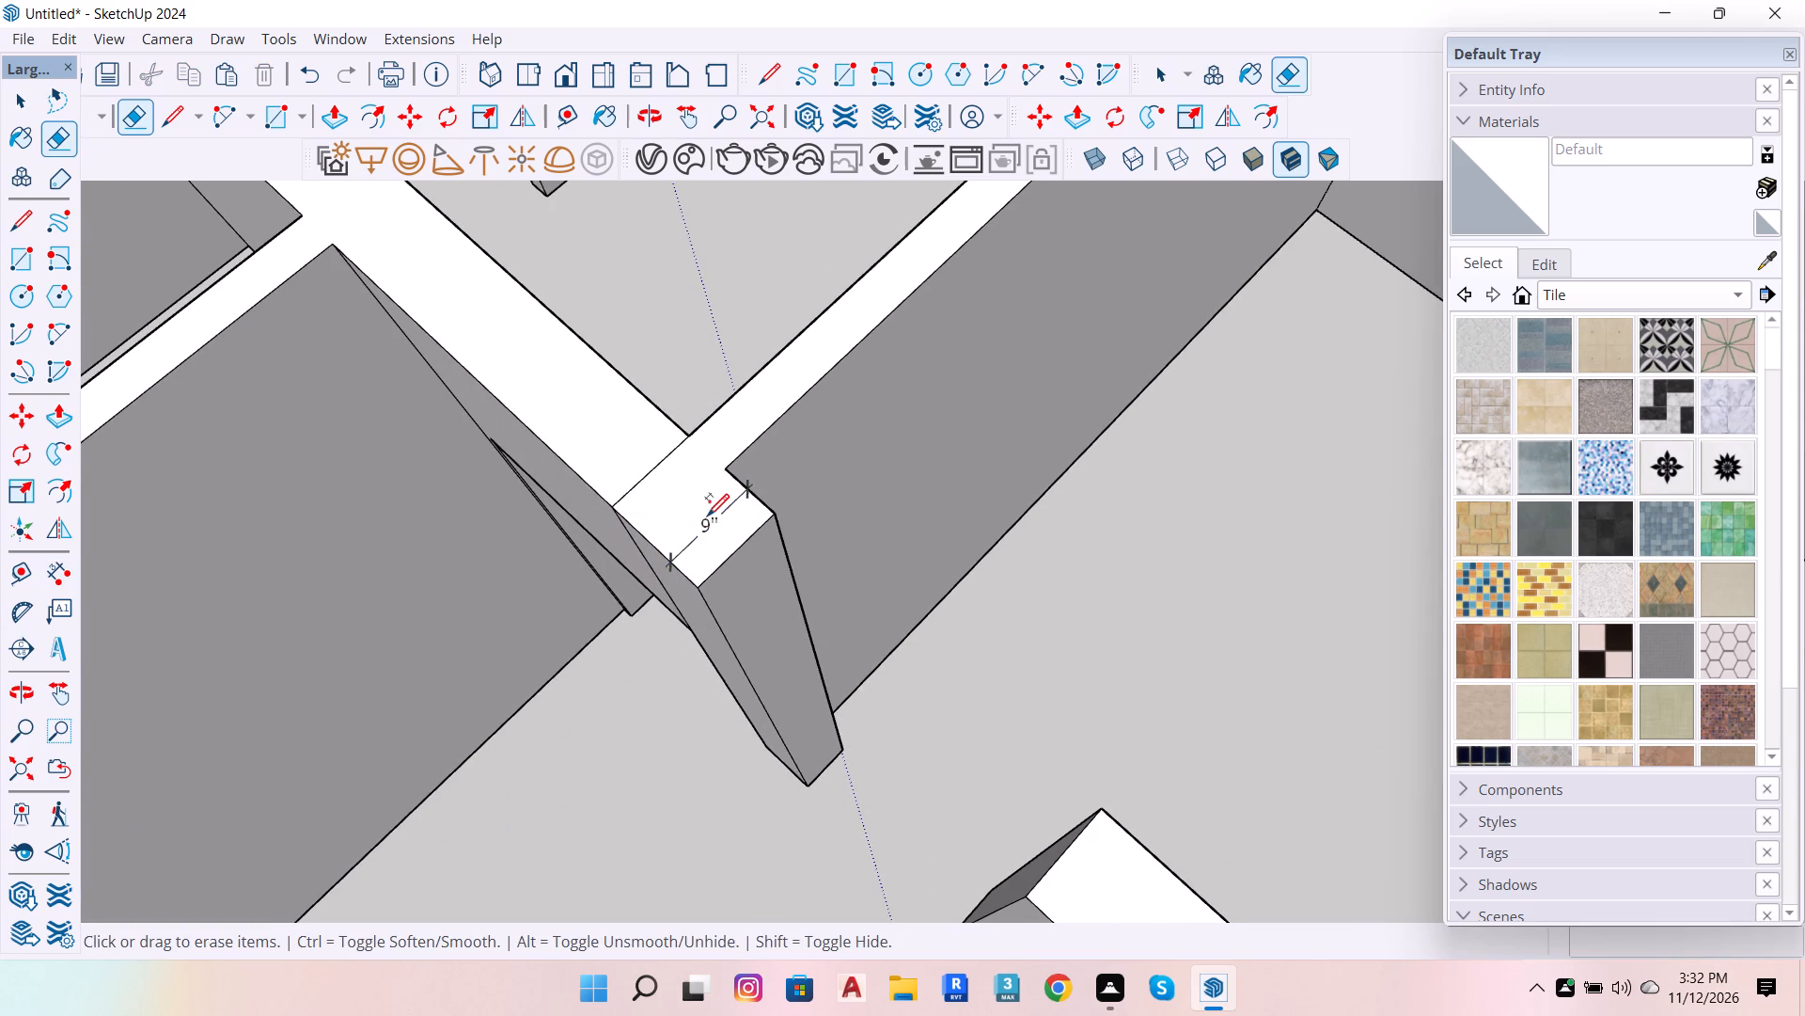
pyautogui.moveTo(708, 515); pyautogui.dragTo(712, 531)
# Erase the leftover seam edges on the top and side face where the new header meets the wall stub.
pyautogui.scroll(-7, 787, 486)
pyautogui.scroll(7, 728, 473)
pyautogui.click(728, 473)
pyautogui.scroll(-7, 892, 448)
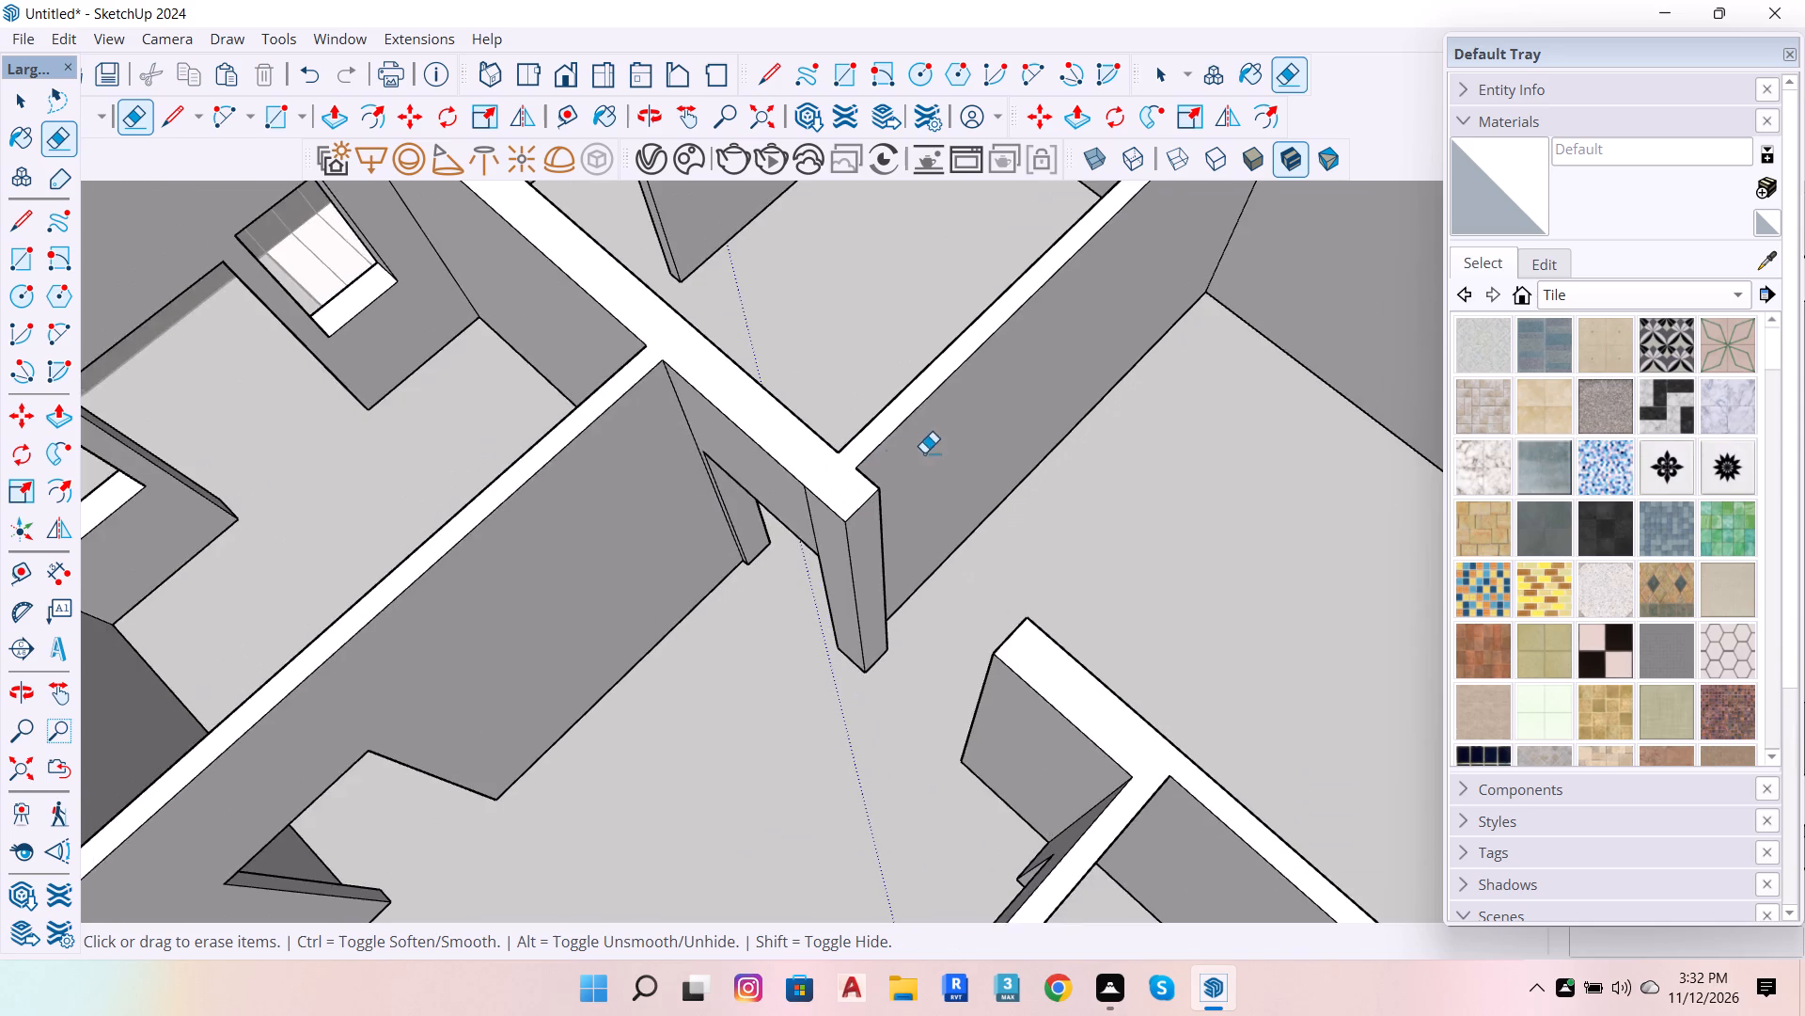
pyautogui.scroll(5, 737, 525)
pyautogui.moveTo(865, 486); pyautogui.dragTo(884, 497)
pyautogui.scroll(-12, 886, 417)
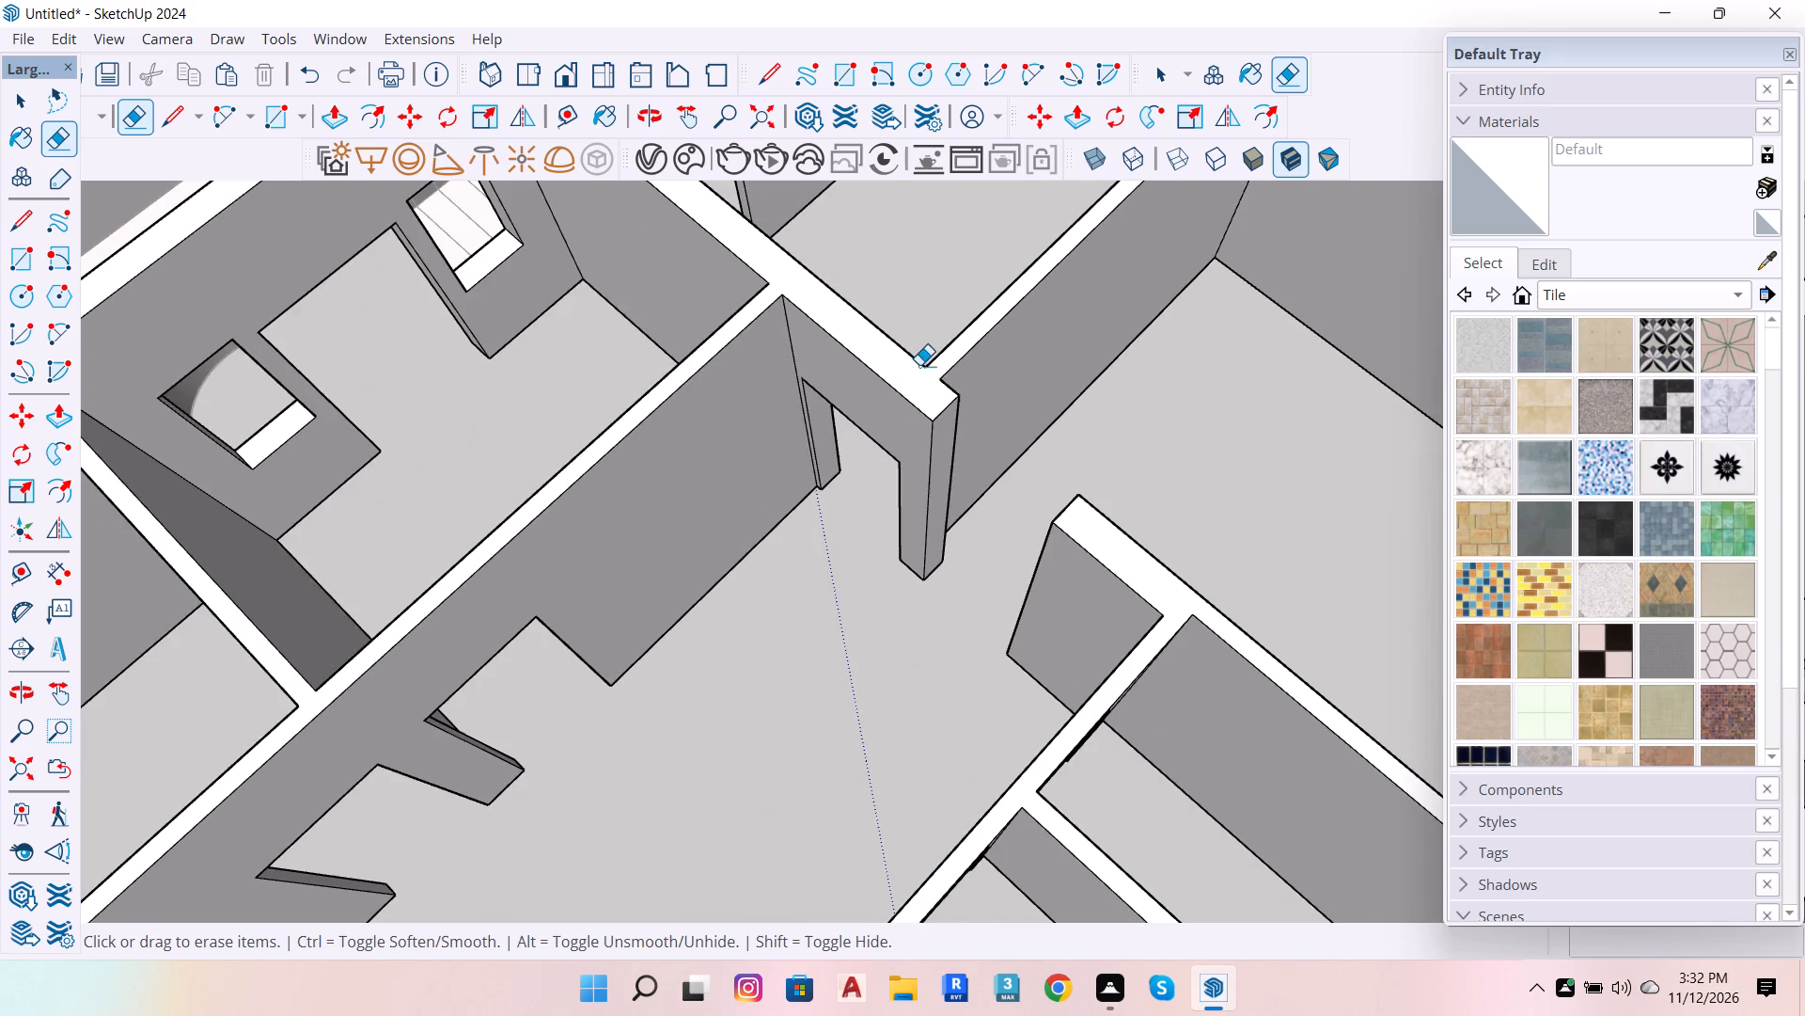
# Inspect the new door header from both sides and from below, checking its junctions with the adjoining walls.
pyautogui.scroll(11, 964, 214)
pyautogui.scroll(-5, 929, 317)
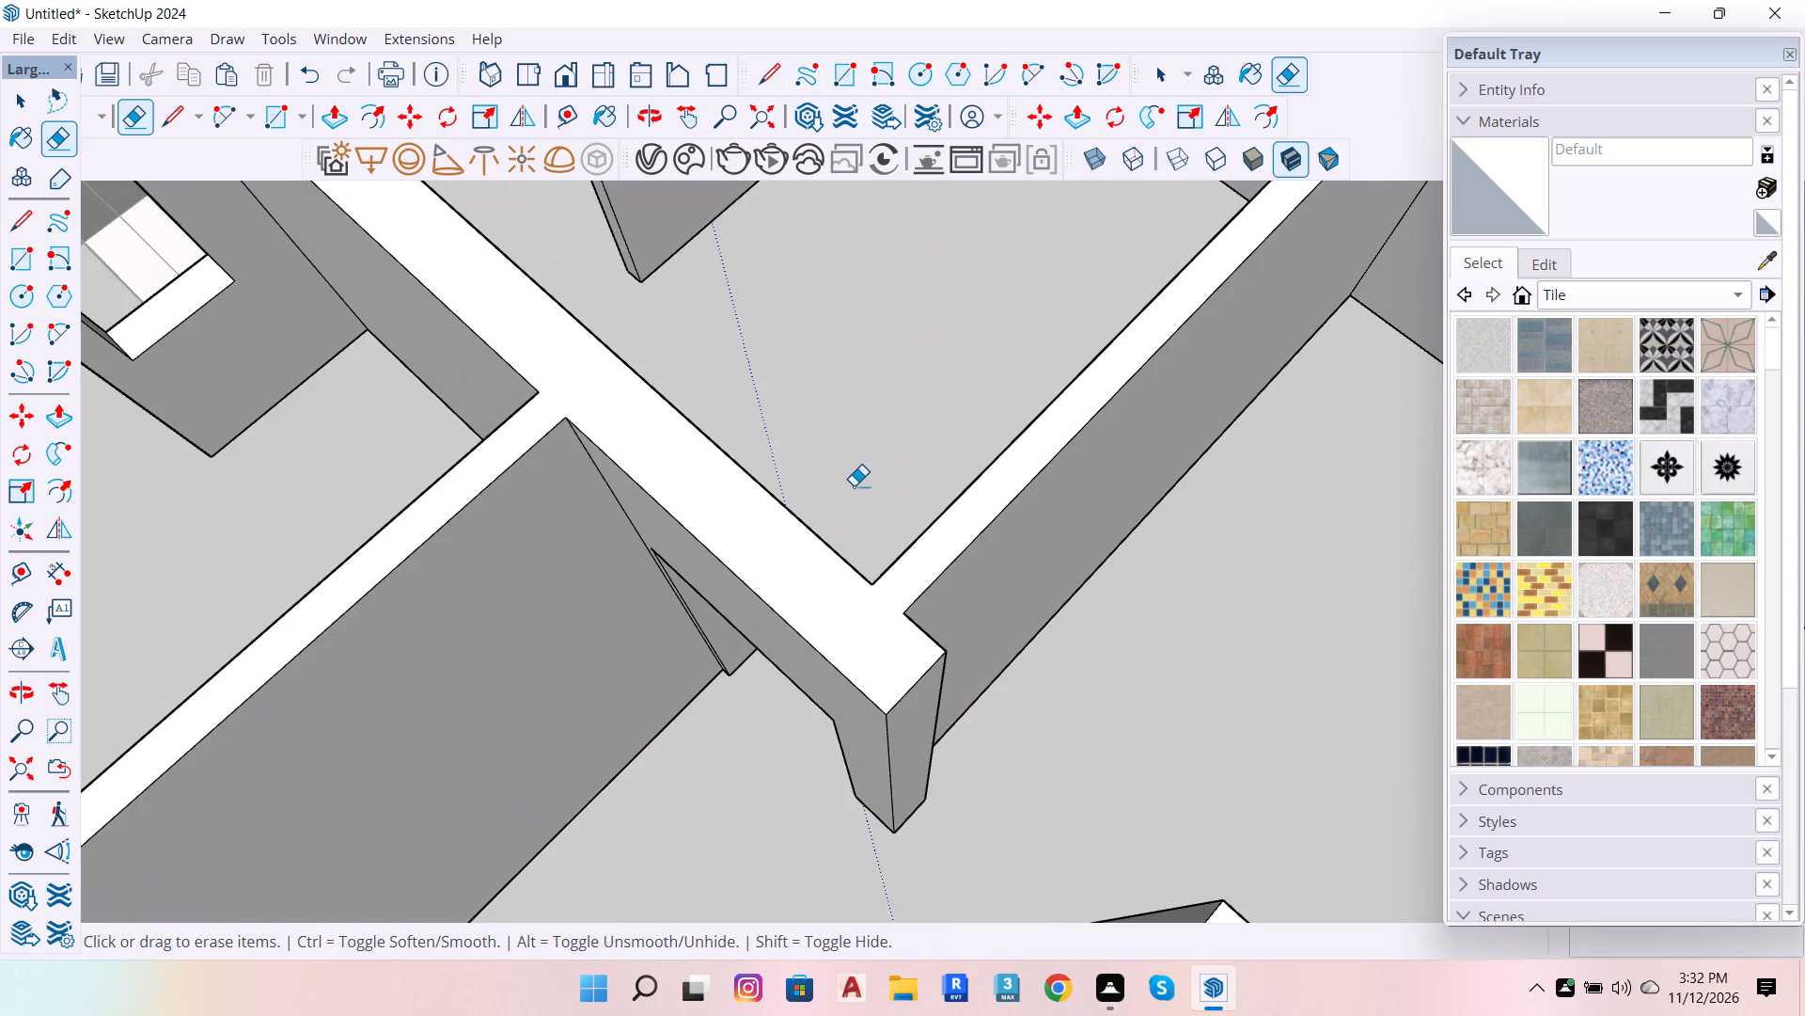
pyautogui.scroll(4, 856, 479)
pyautogui.press('o')
pyautogui.moveTo(904, 469); pyautogui.dragTo(969, 734)
pyautogui.scroll(-9, 976, 488)
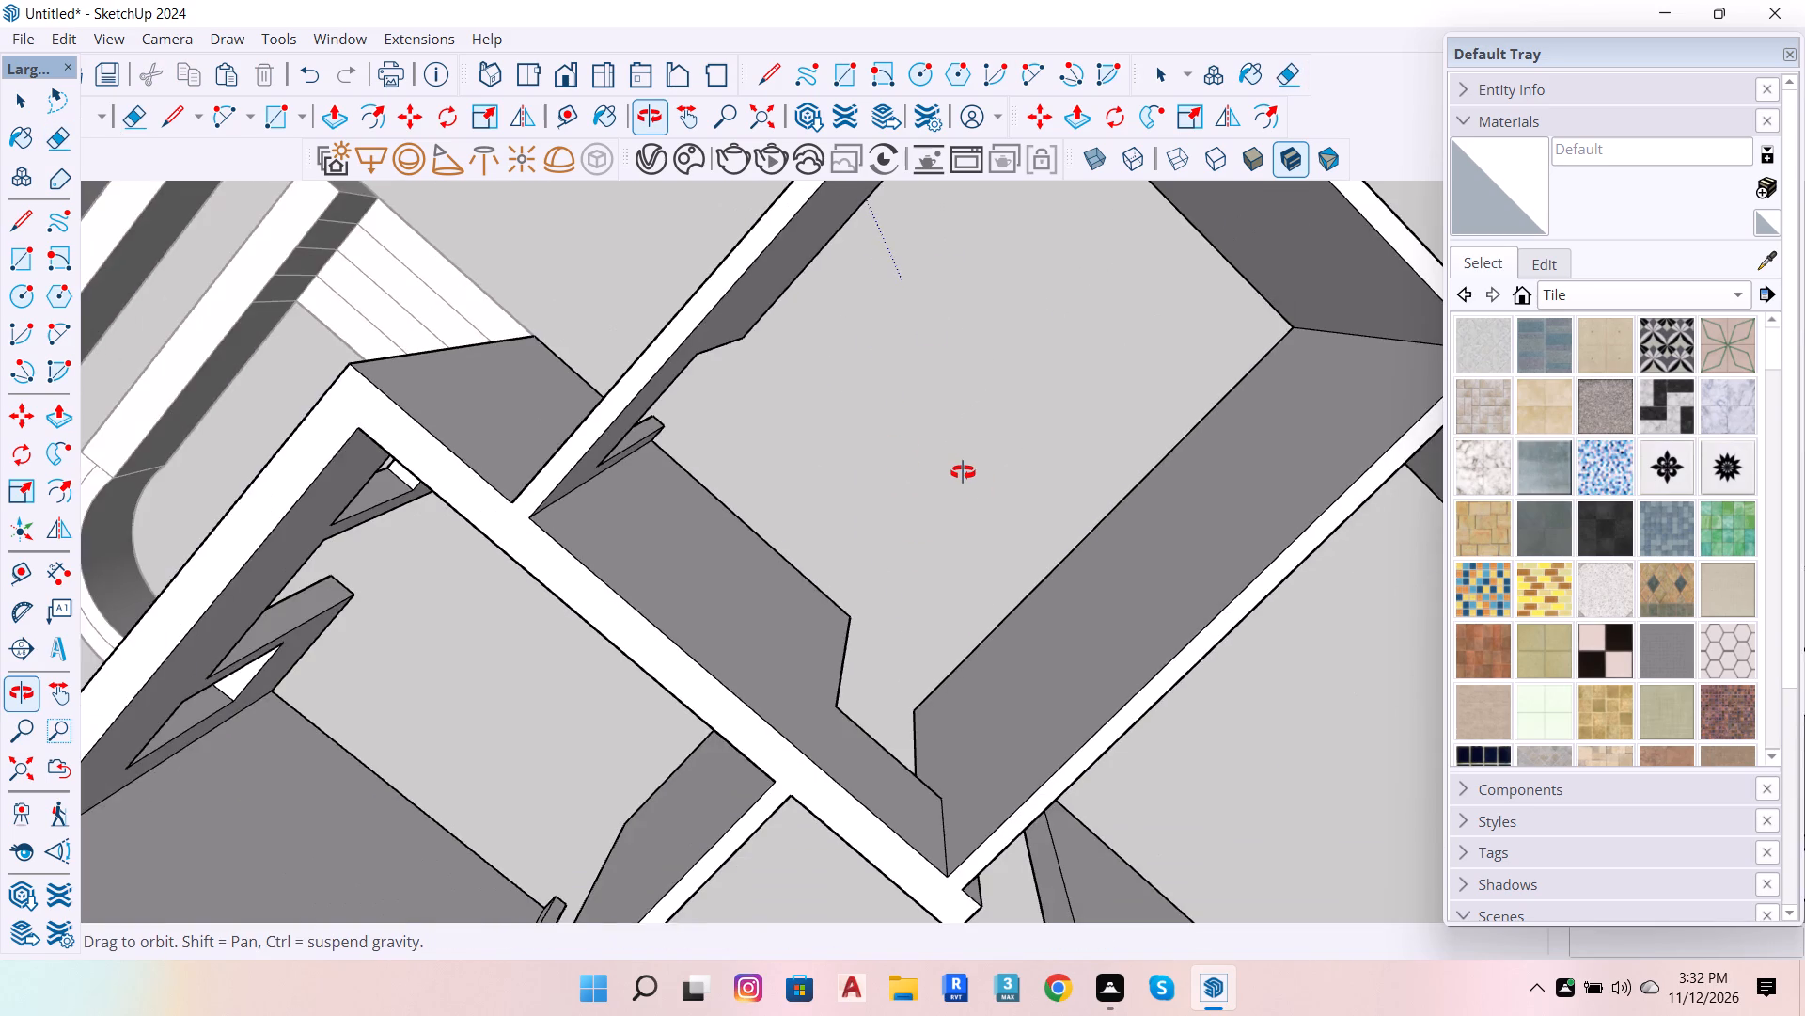
pyautogui.scroll(5, 1032, 754)
pyautogui.scroll(5, 928, 821)
pyautogui.scroll(4, 790, 814)
pyautogui.scroll(-3, 866, 658)
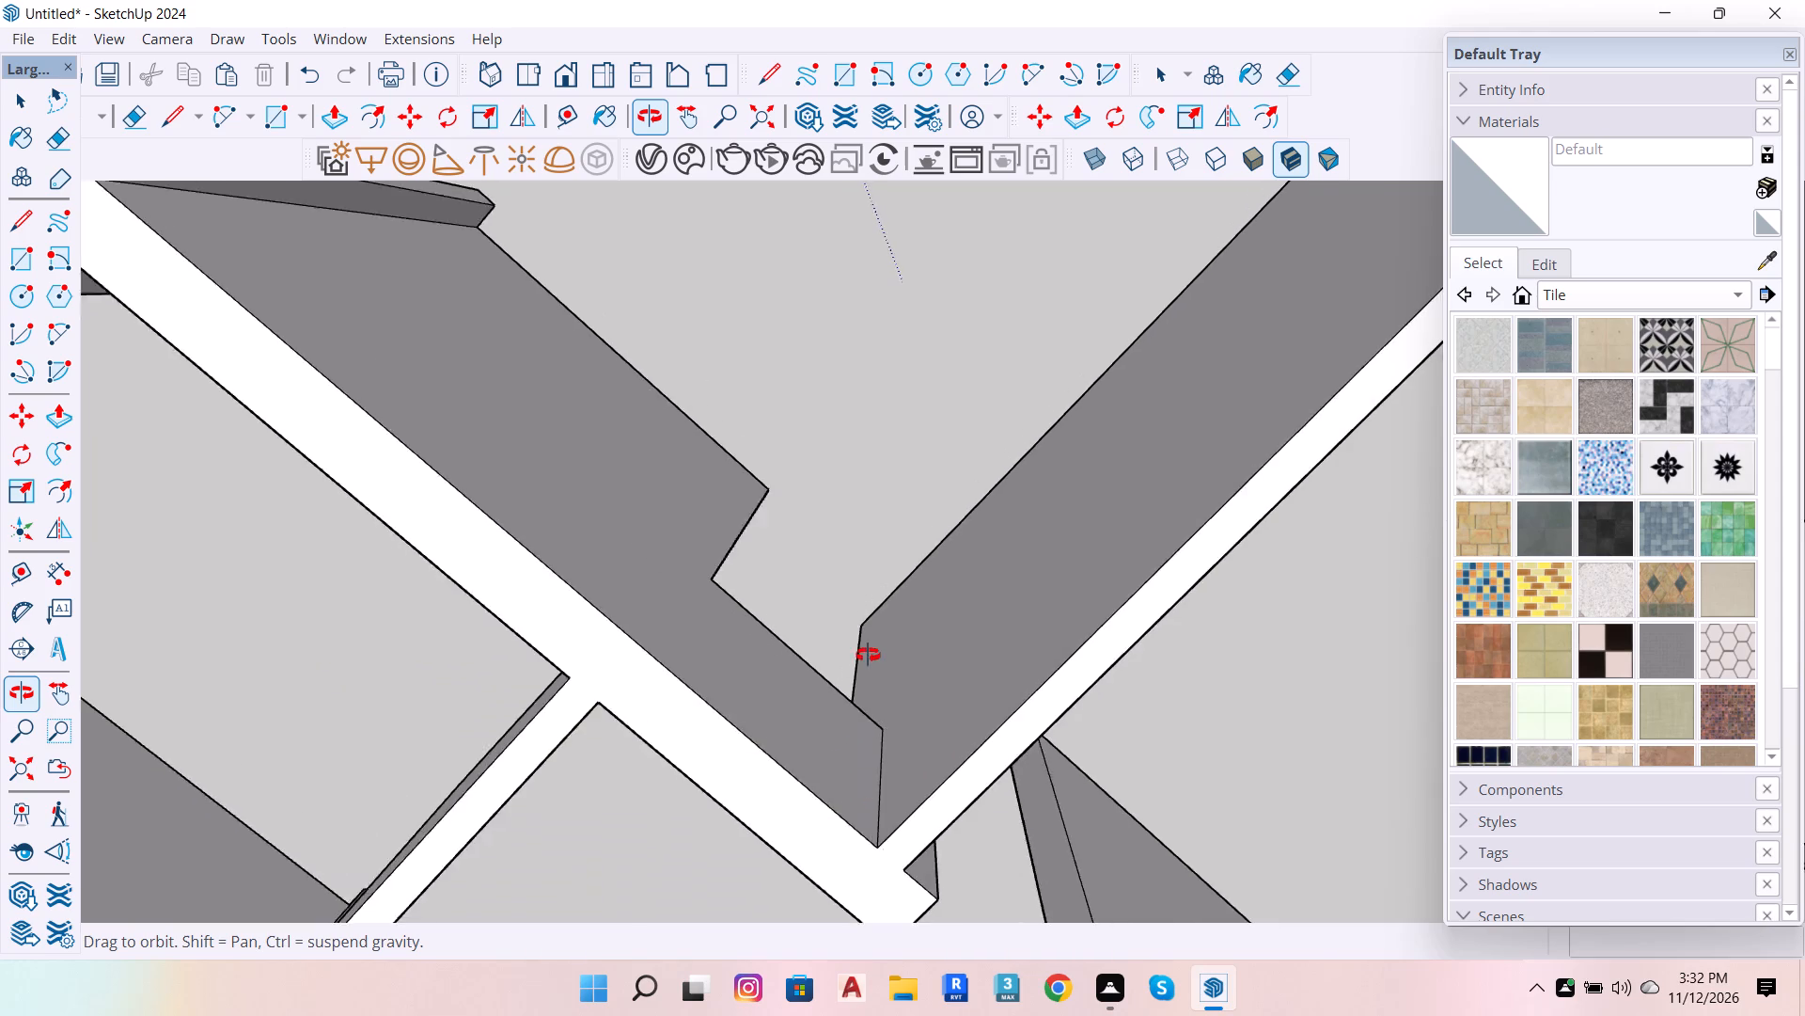
pyautogui.scroll(-11, 868, 655)
pyautogui.moveTo(747, 745); pyautogui.dragTo(997, 312)
pyautogui.moveTo(798, 512); pyautogui.dragTo(824, 514)
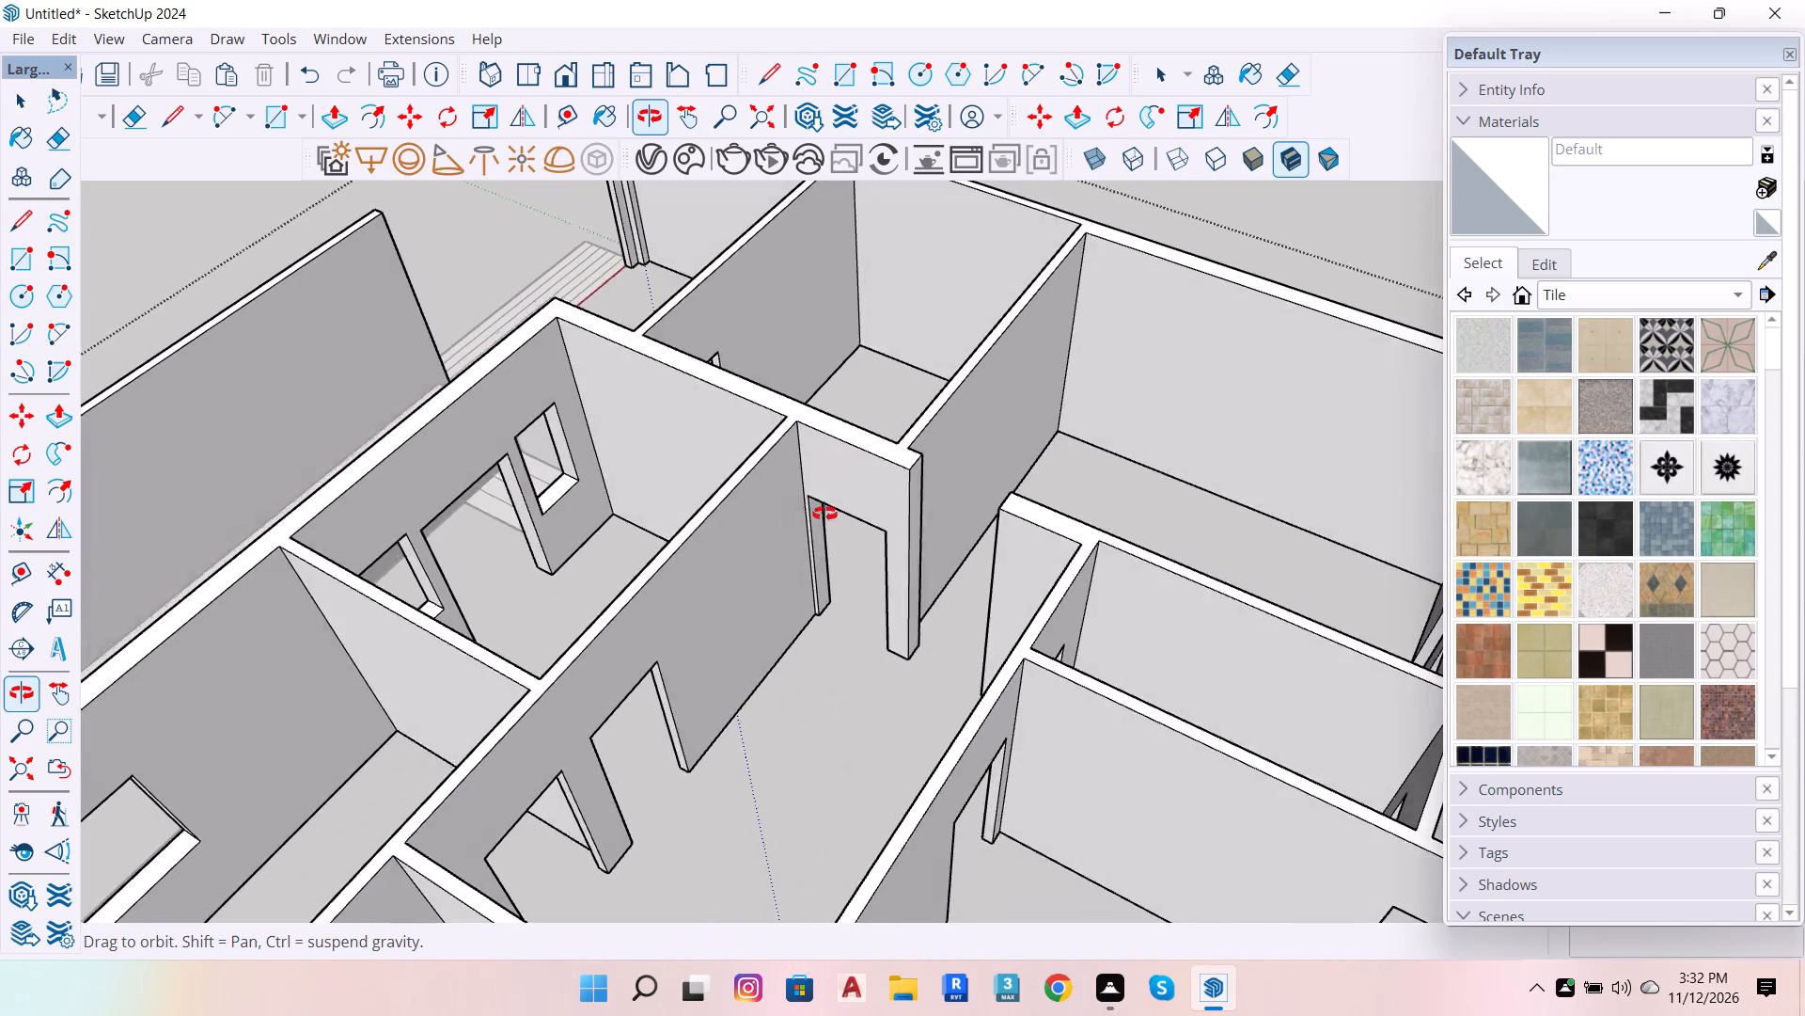
pyautogui.moveTo(824, 514); pyautogui.dragTo(1398, 442)
pyautogui.moveTo(845, 421); pyautogui.dragTo(1518, 392)
pyautogui.scroll(5, 741, 526)
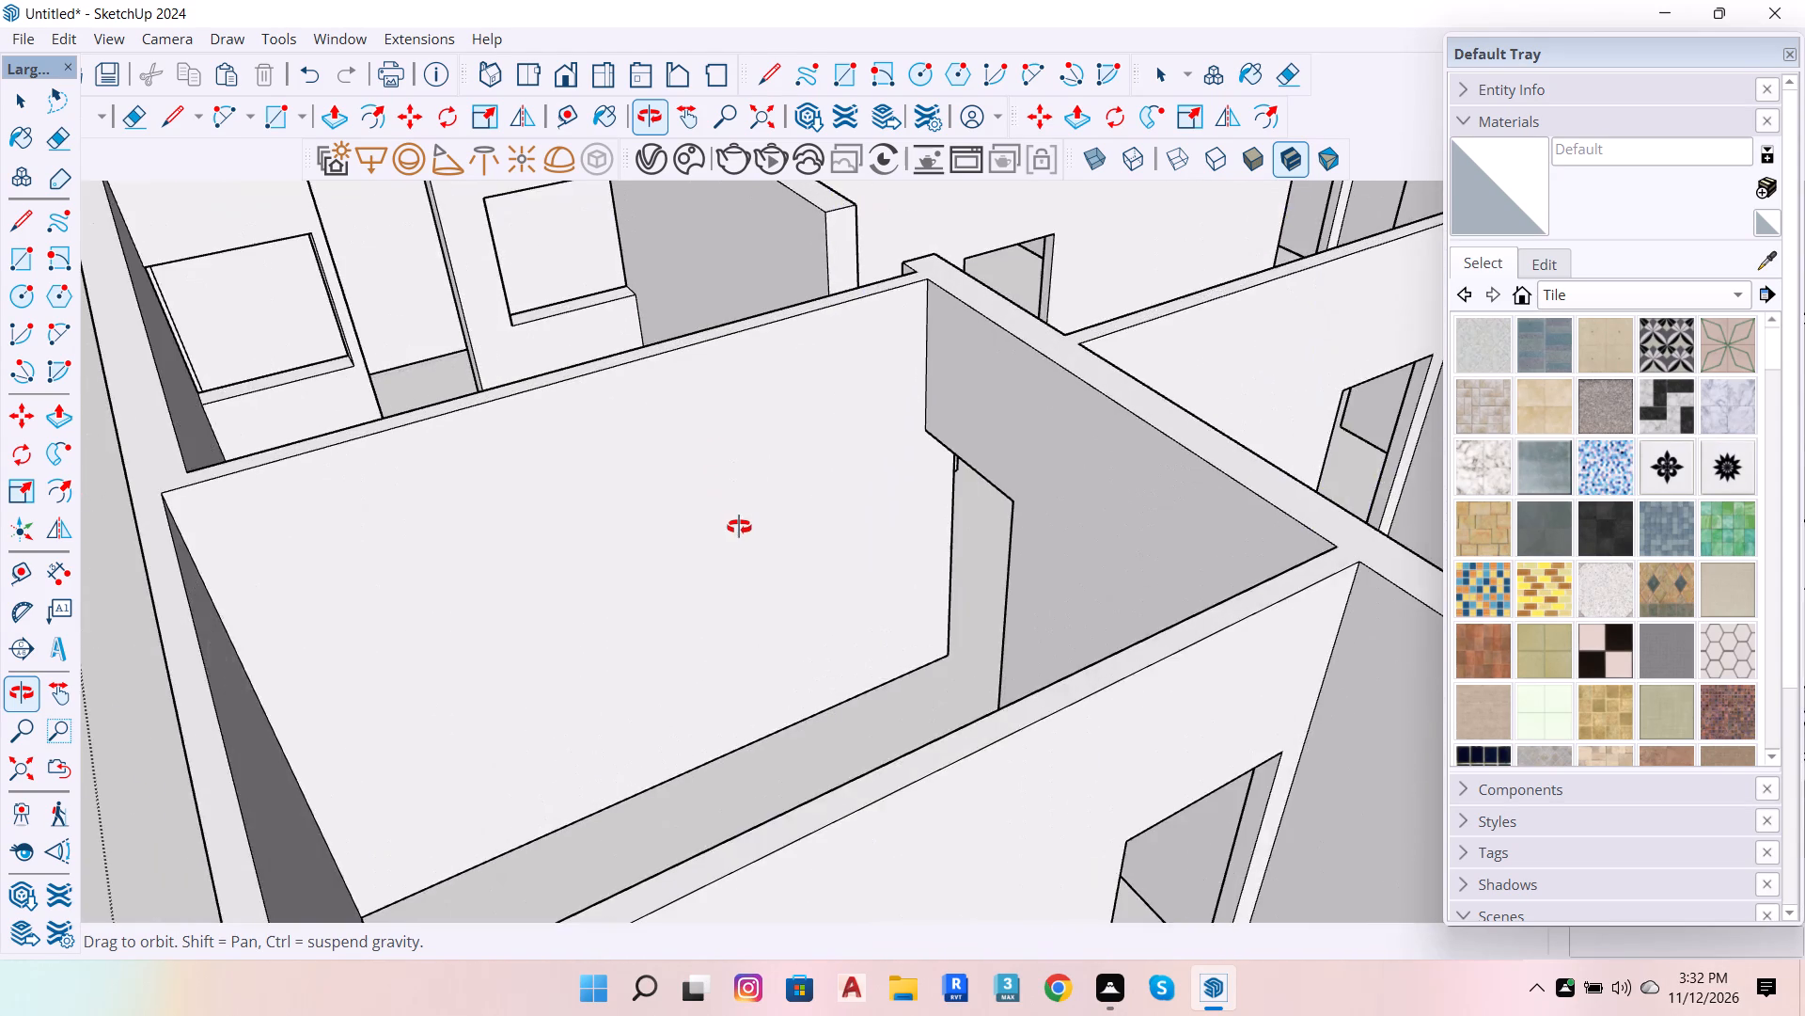
pyautogui.scroll(5, 906, 484)
pyautogui.scroll(4, 1009, 348)
pyautogui.moveTo(999, 358); pyautogui.dragTo(1179, 0)
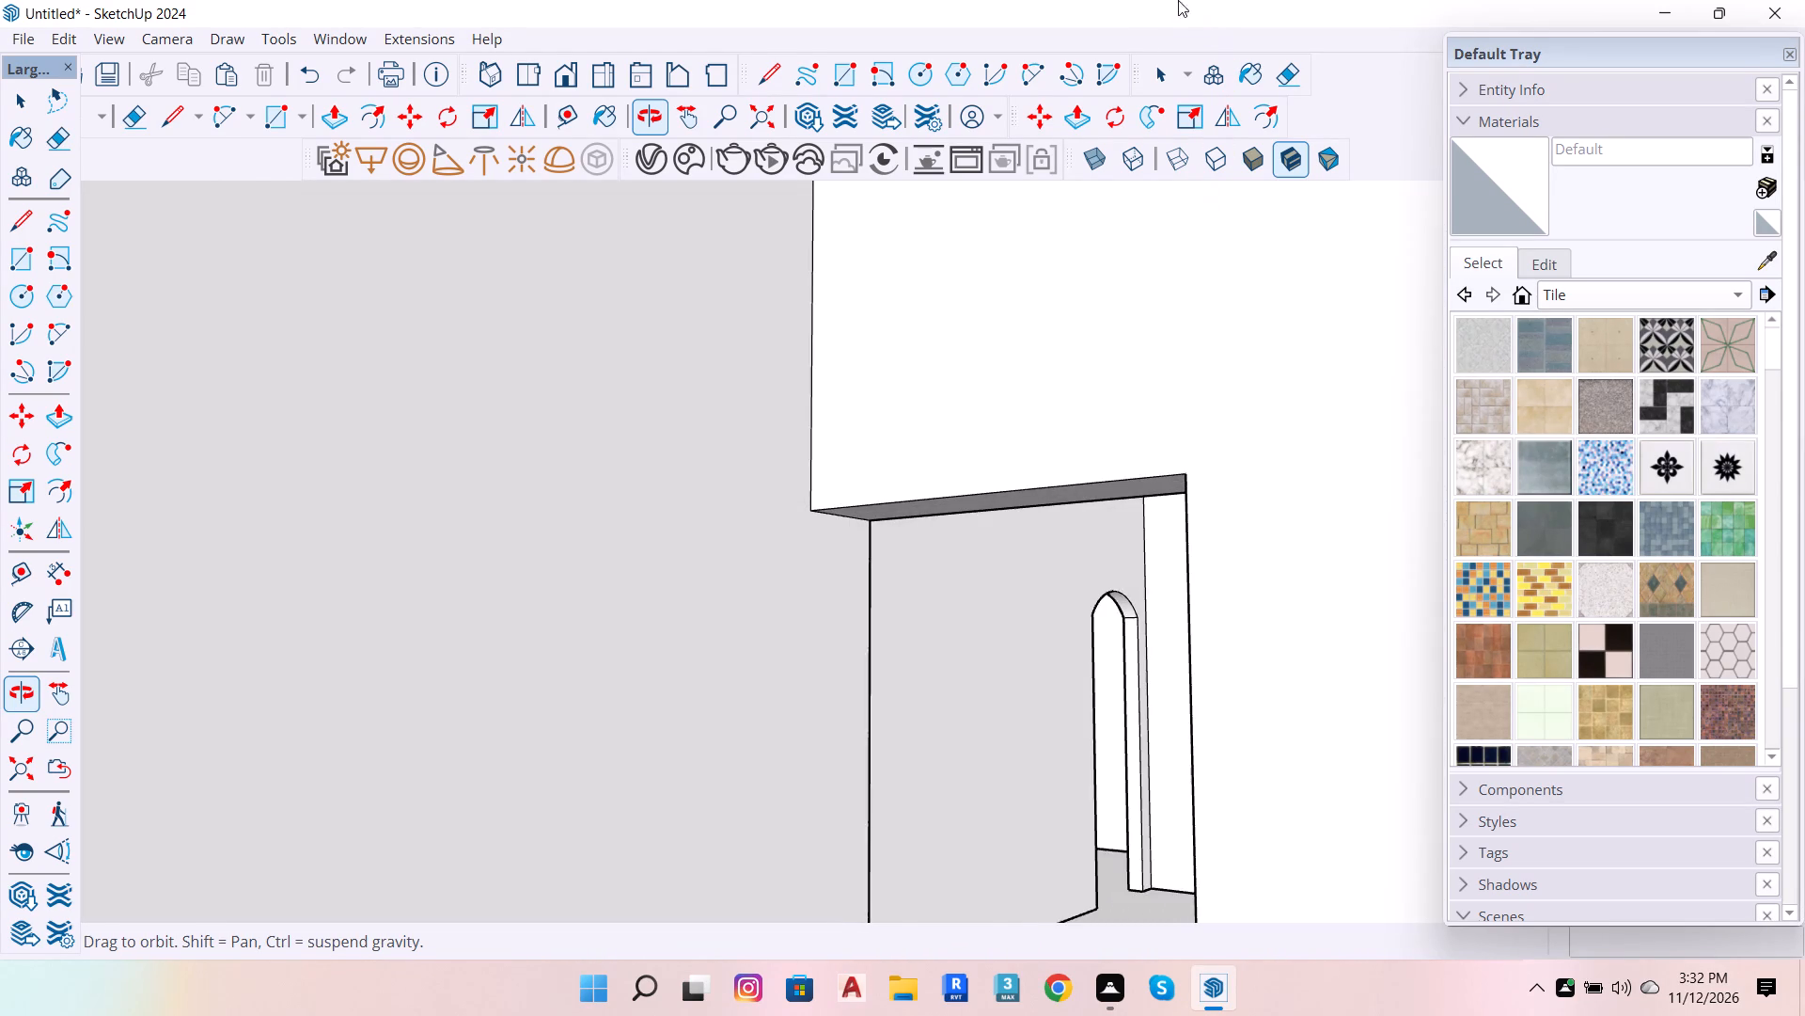
pyautogui.moveTo(1030, 389); pyautogui.dragTo(749, 658)
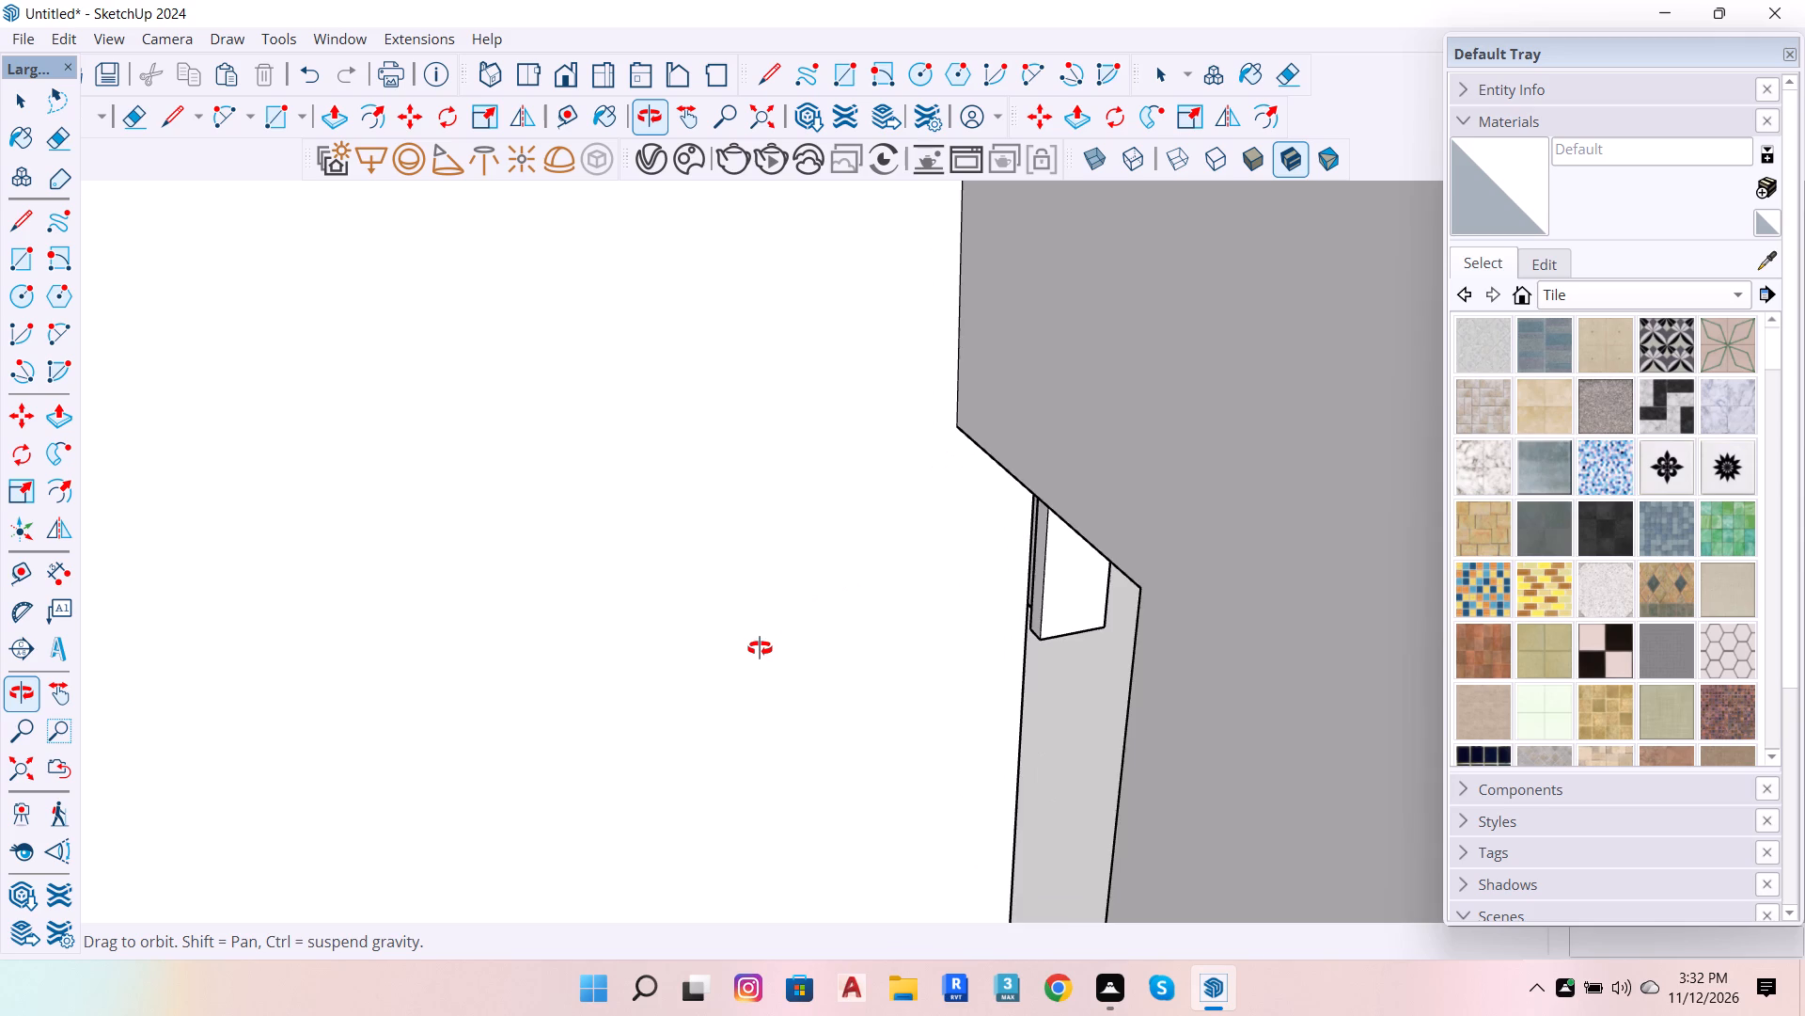
pyautogui.scroll(-17, 758, 651)
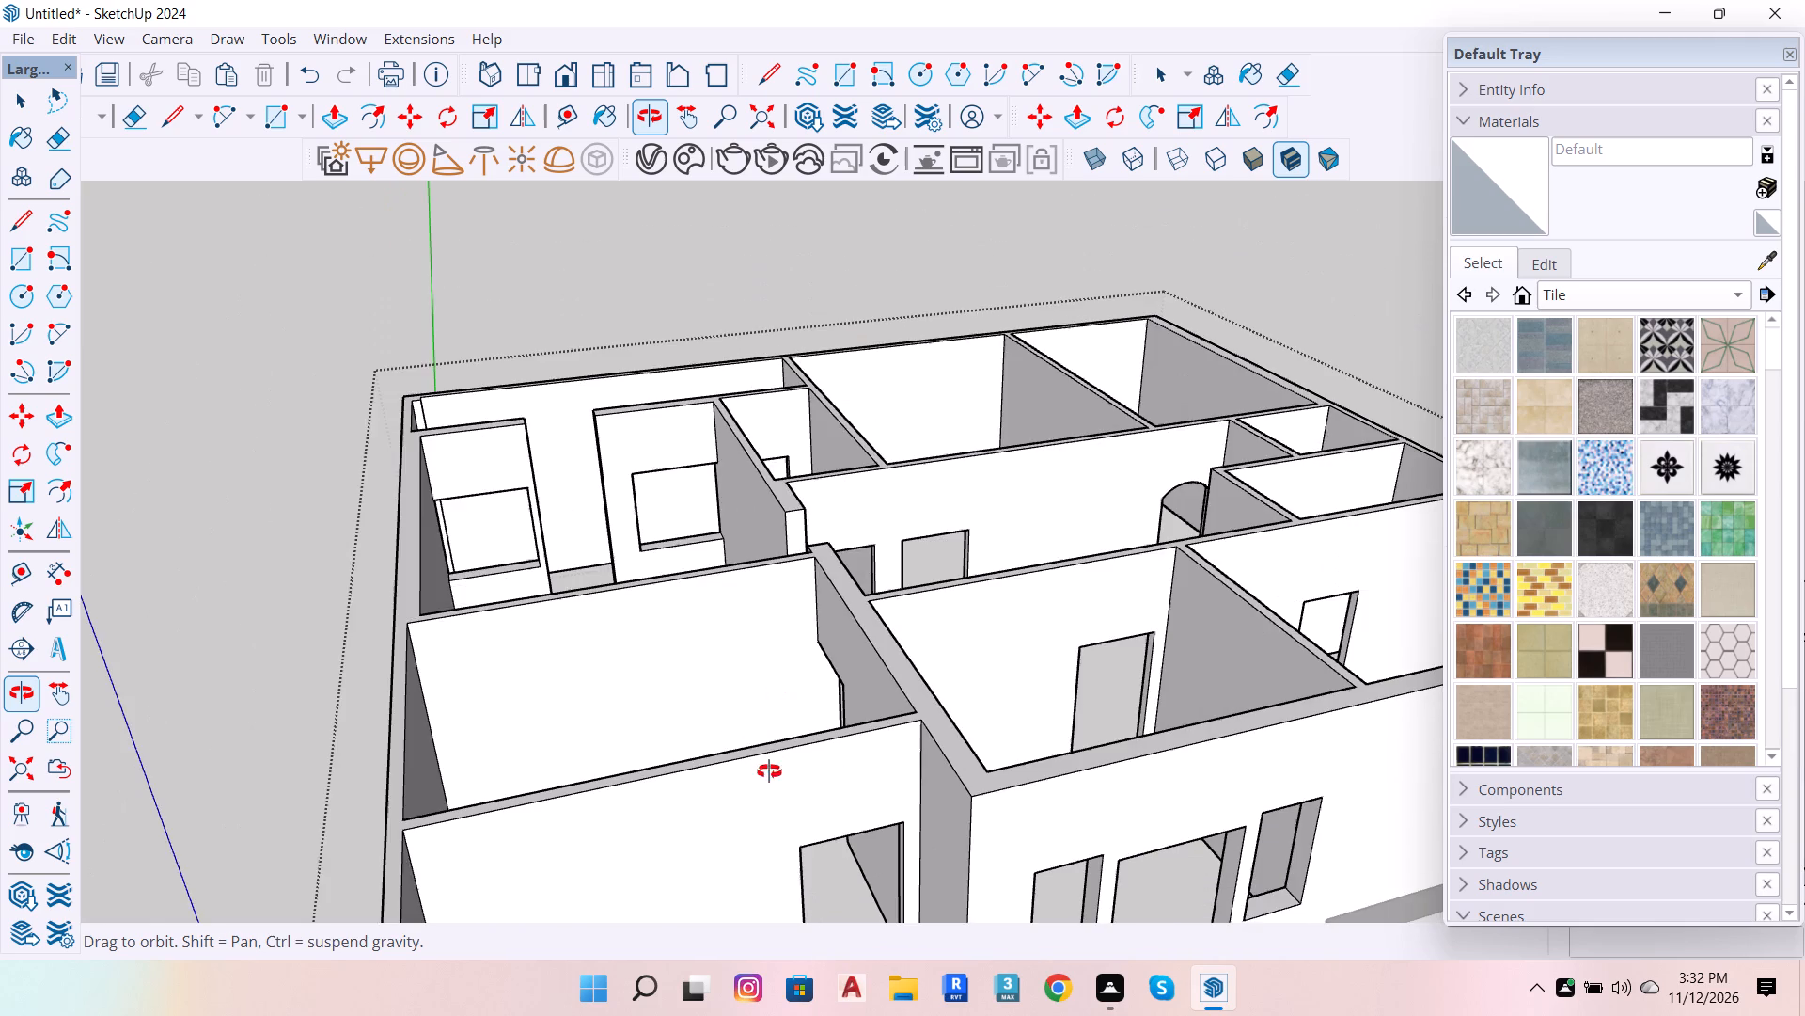
# Examine the central passage and the open gap between the facing wall ends, along with the surrounding rooms' door openings.
pyautogui.moveTo(992, 598); pyautogui.dragTo(883, 957)
pyautogui.scroll(6, 737, 713)
pyautogui.moveTo(692, 745); pyautogui.dragTo(1509, 637)
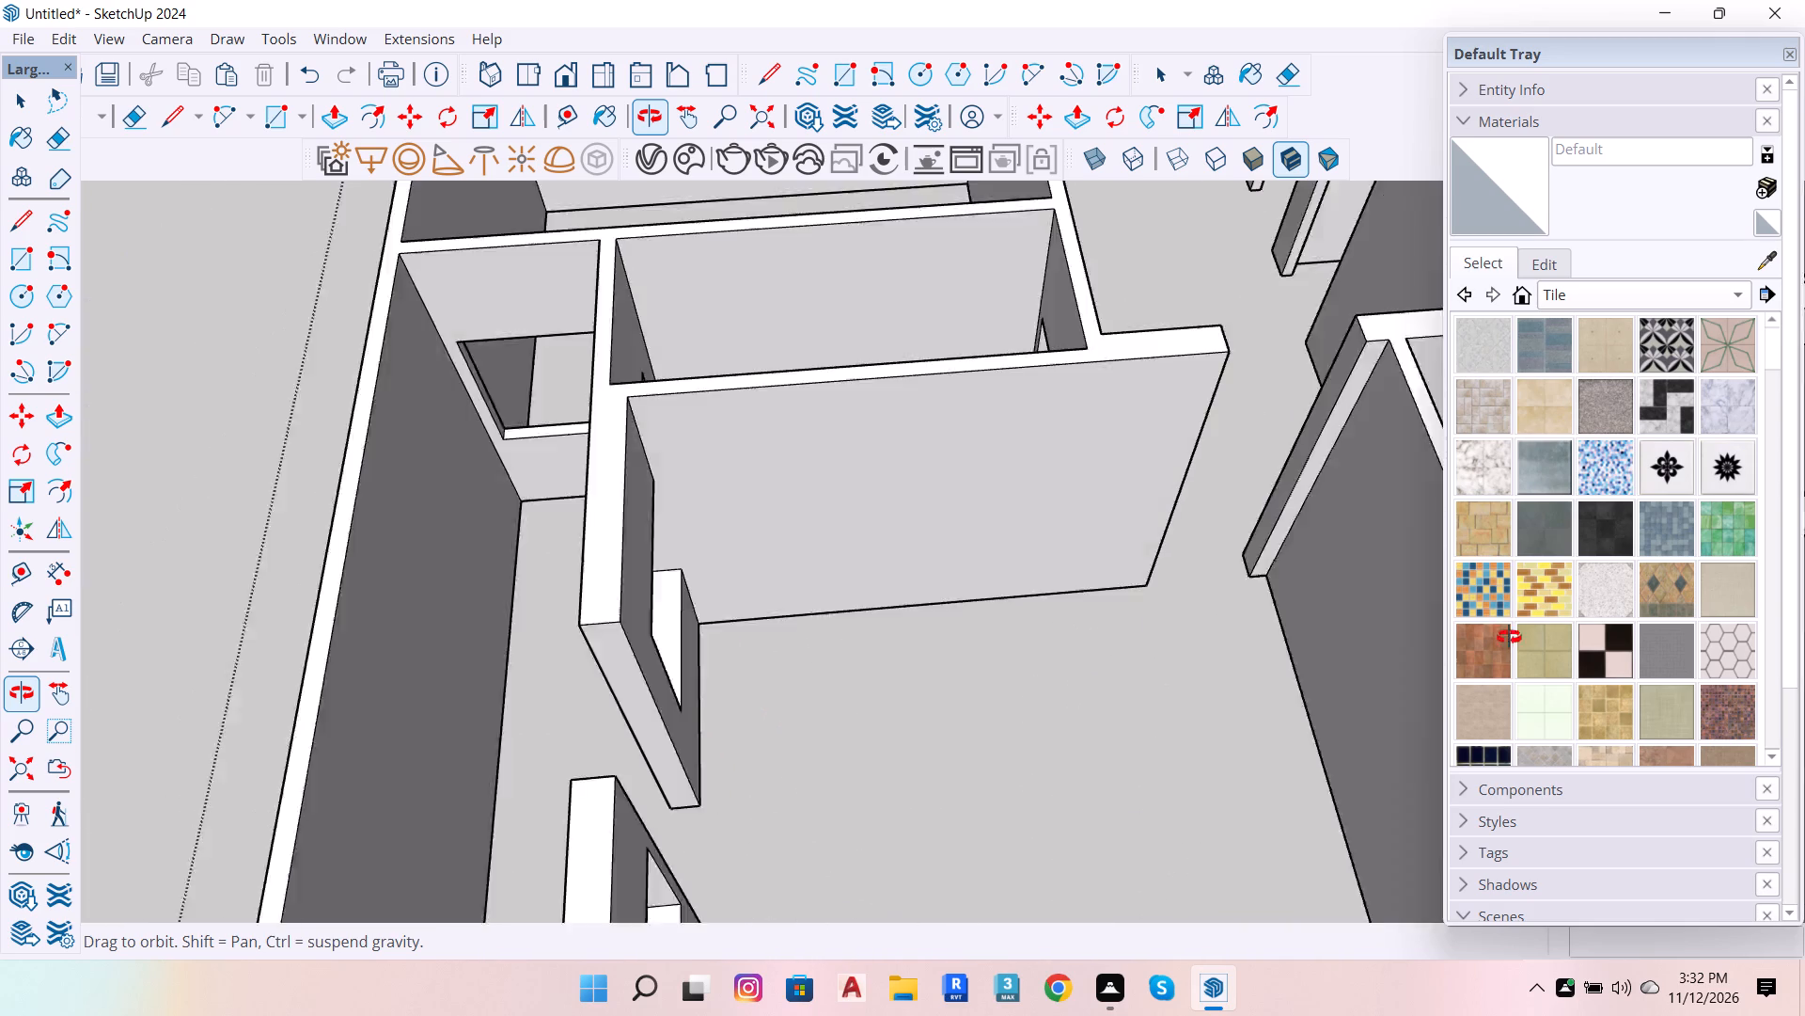
pyautogui.moveTo(1509, 637); pyautogui.dragTo(1537, 628)
pyautogui.scroll(-6, 1320, 617)
pyautogui.scroll(-6, 1227, 541)
pyautogui.scroll(10, 1420, 452)
pyautogui.press('space')
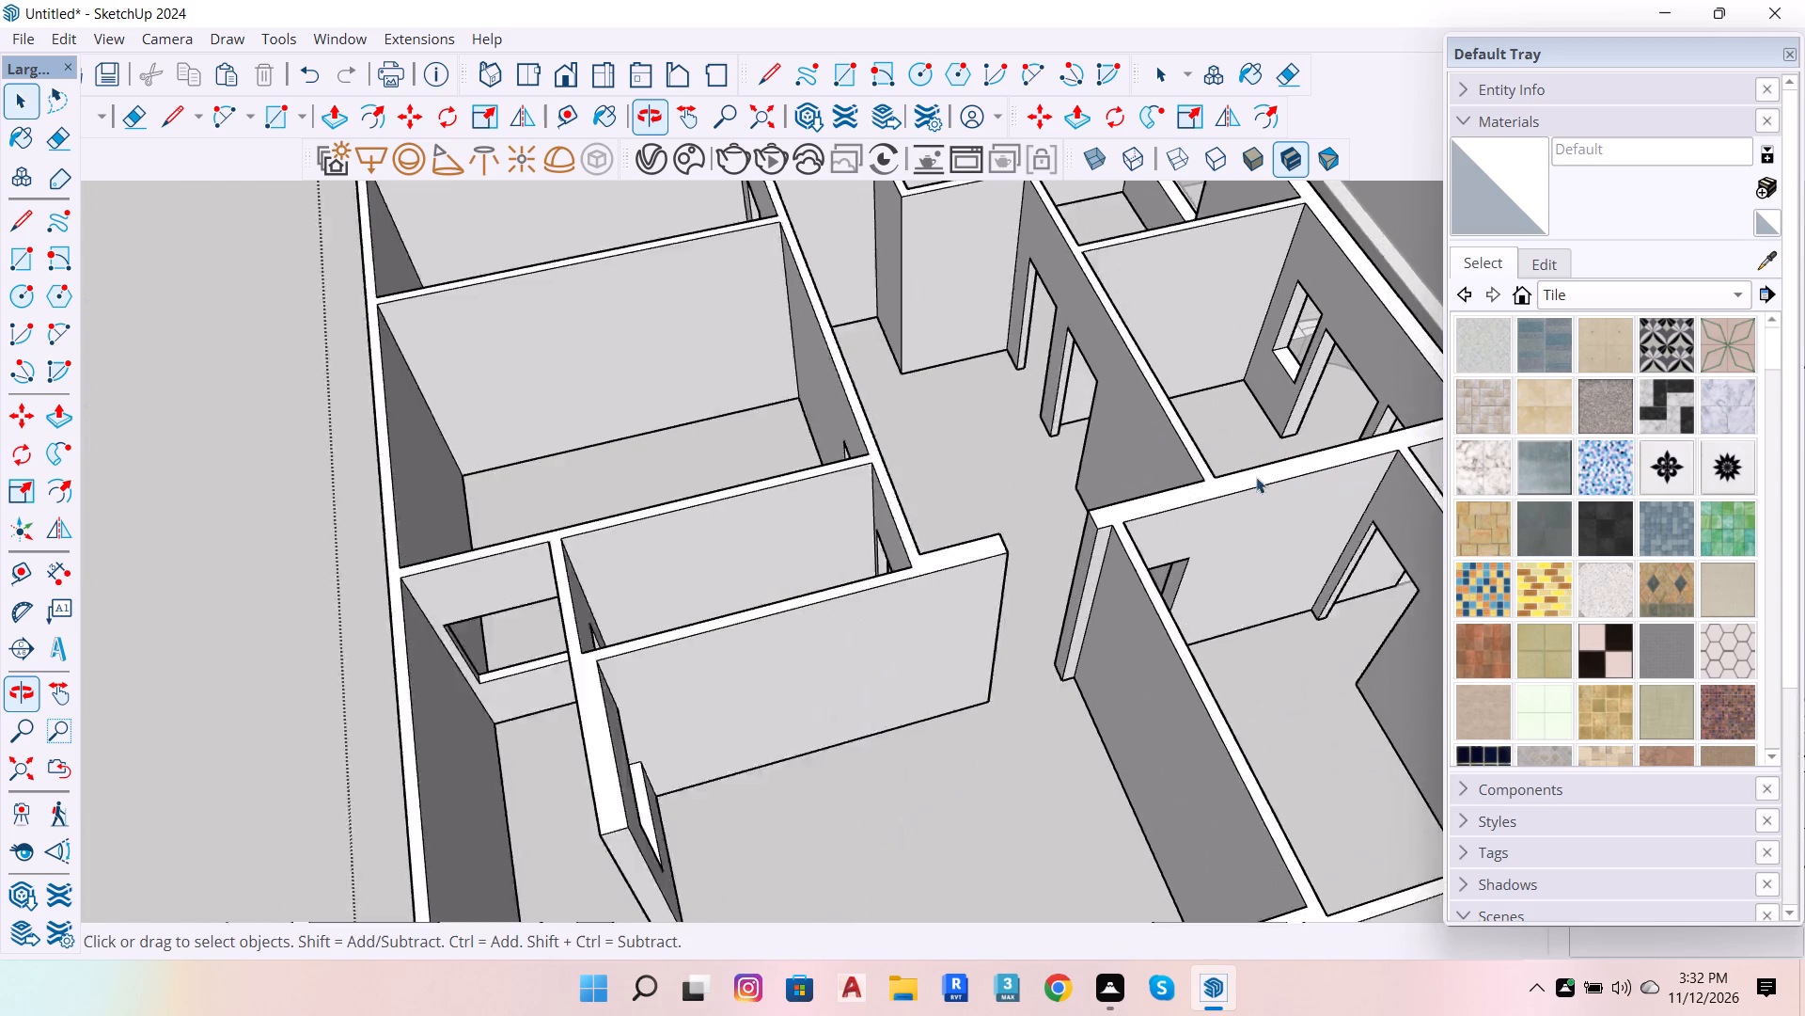
pyautogui.scroll(2, 1256, 477)
pyautogui.scroll(5, 967, 554)
pyautogui.scroll(-7, 942, 659)
pyautogui.press('o')
pyautogui.moveTo(877, 652); pyautogui.dragTo(989, 683)
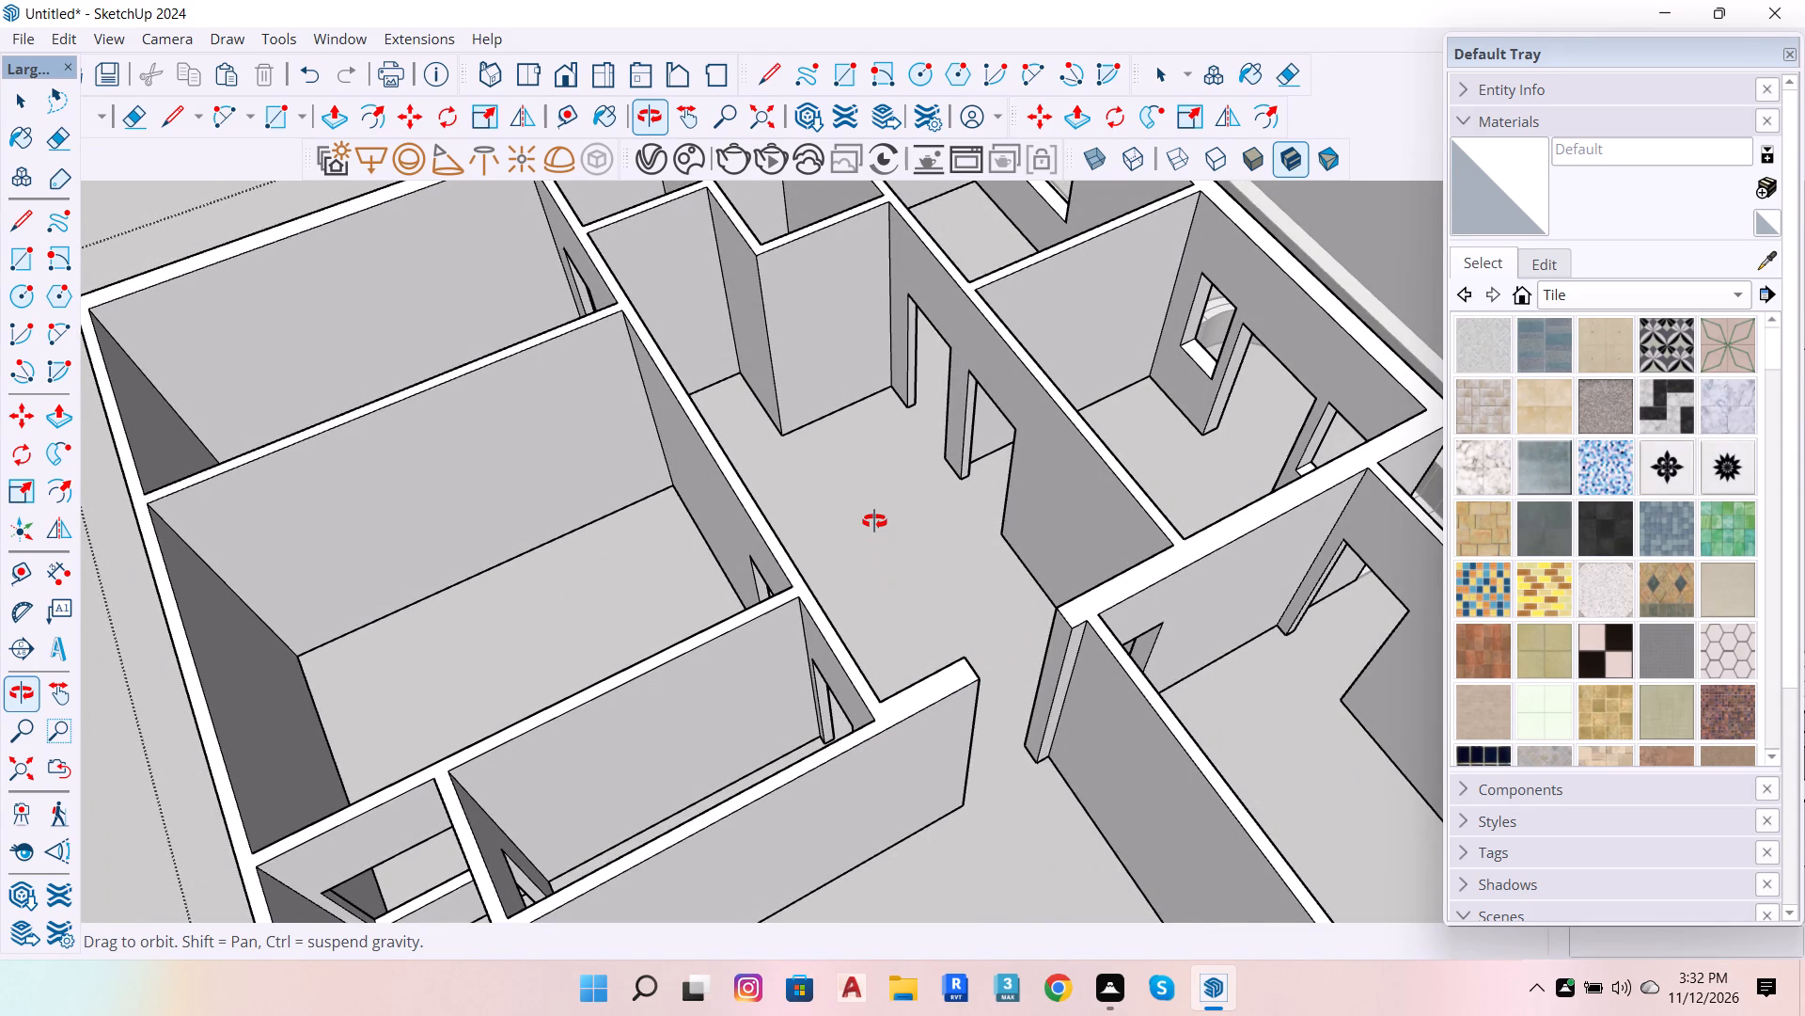
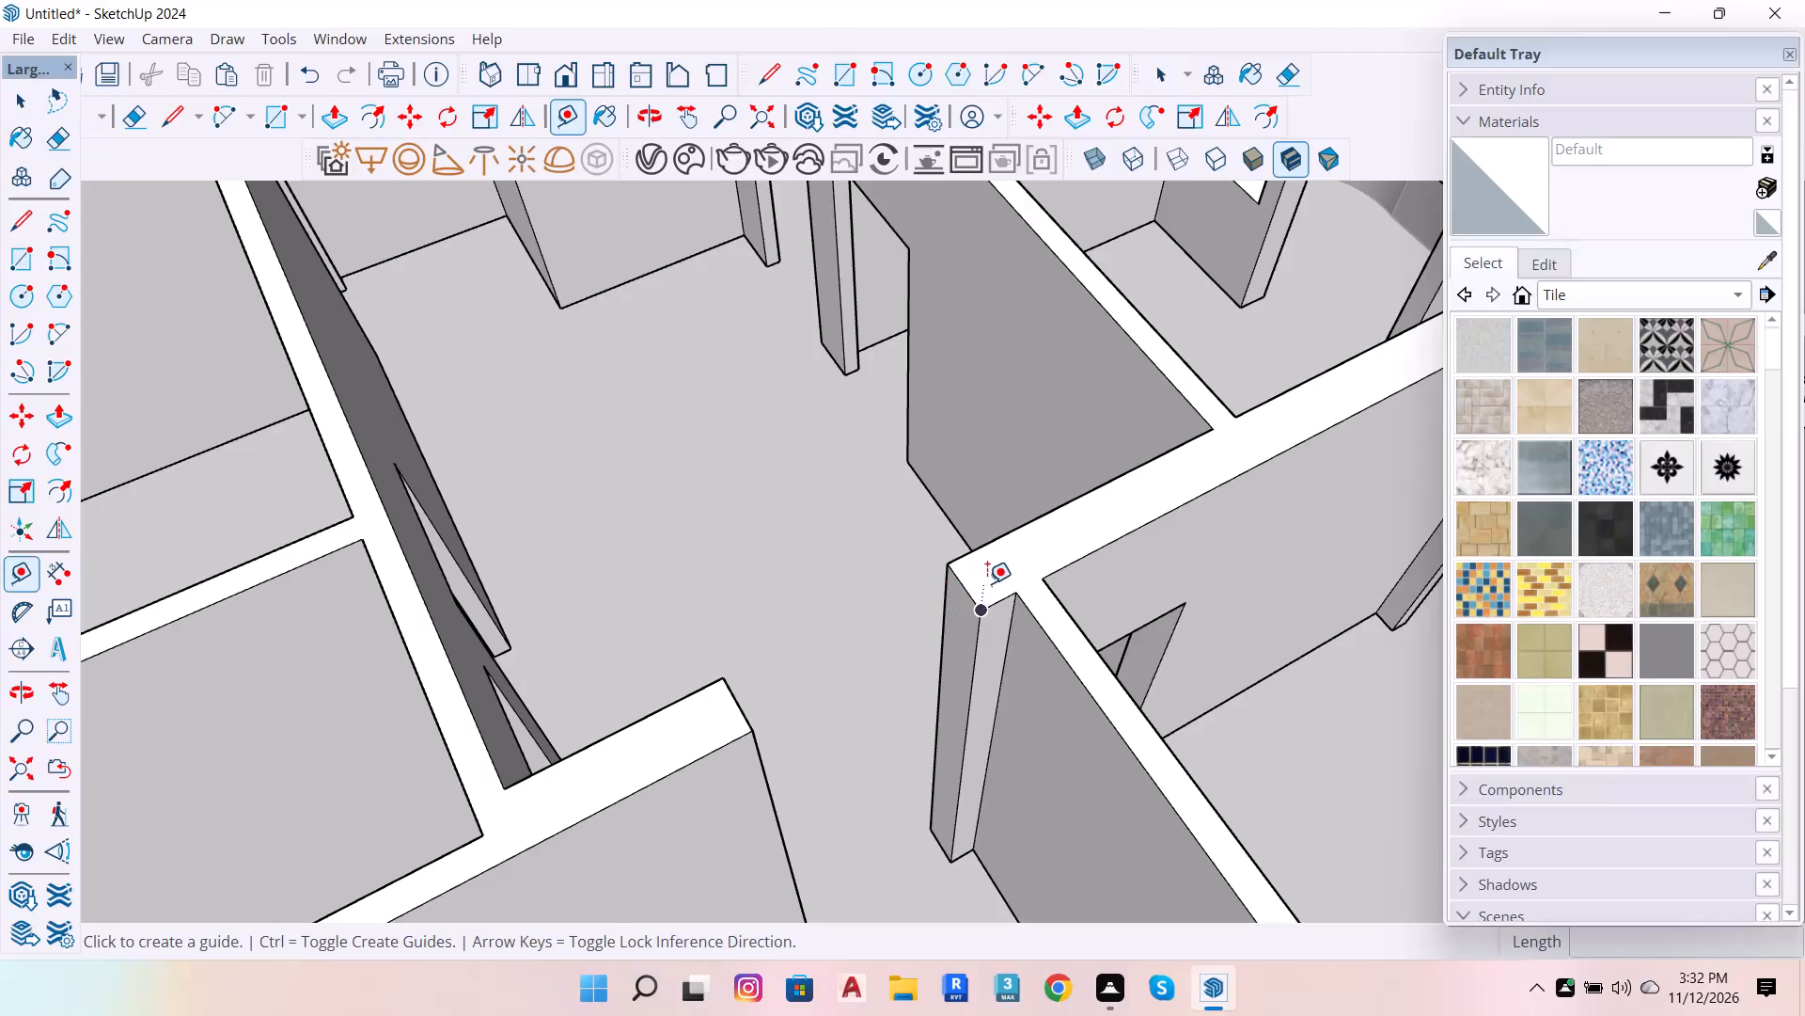
# Draw a line across the wall end face at the open gap, along a guide placed 3'4" below its top.
pyautogui.scroll(4, 956, 600)
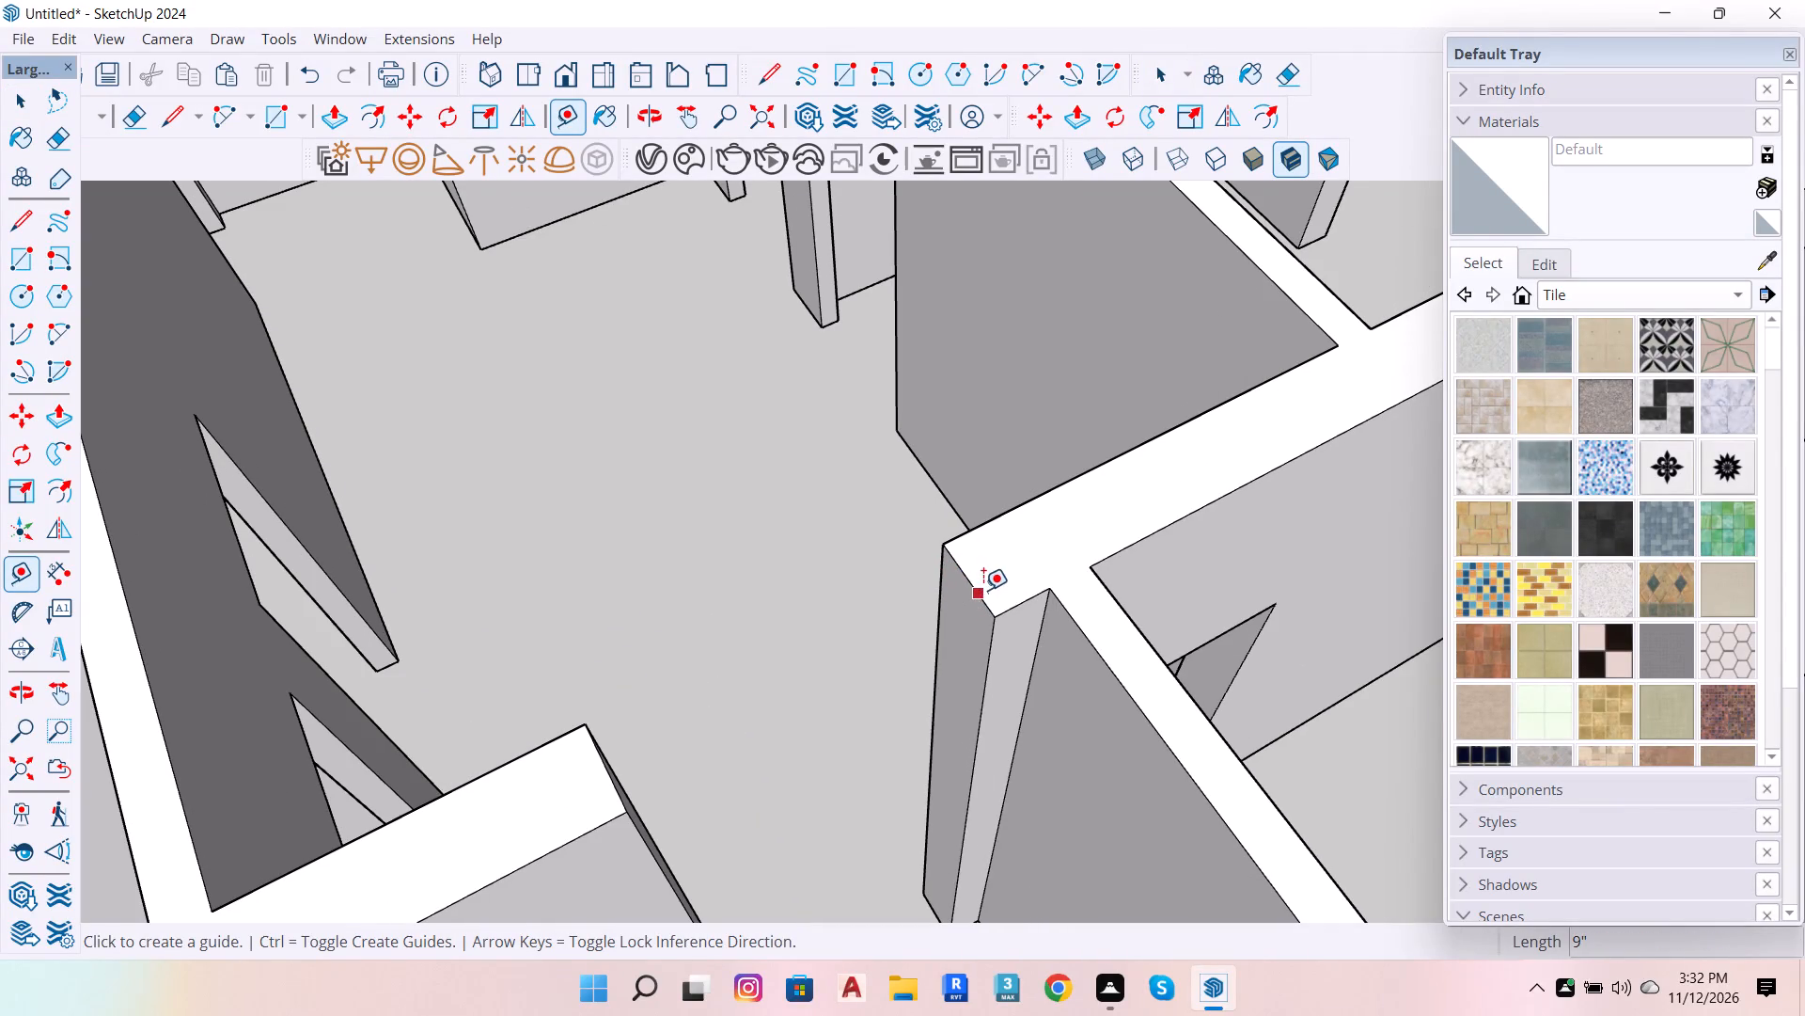
pyautogui.click(980, 595)
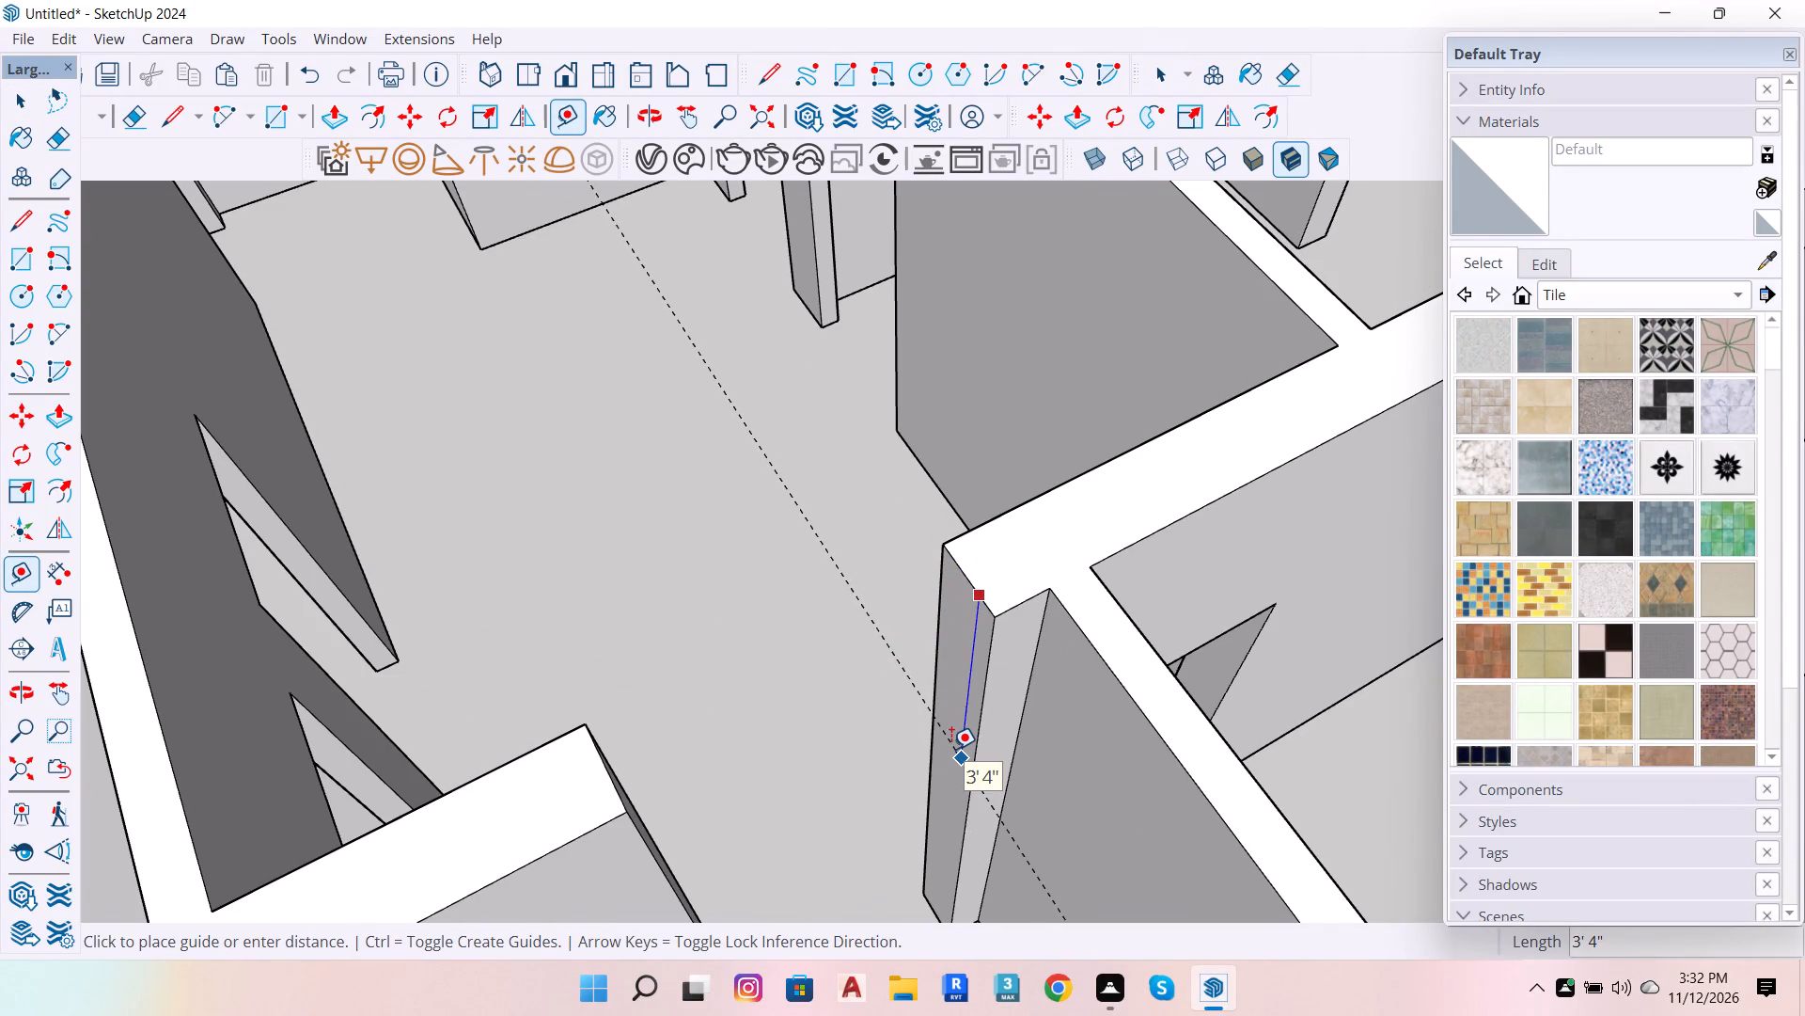
pyautogui.write("3'4")
pyautogui.press('Return')
pyautogui.press('space')
pyautogui.press('l')
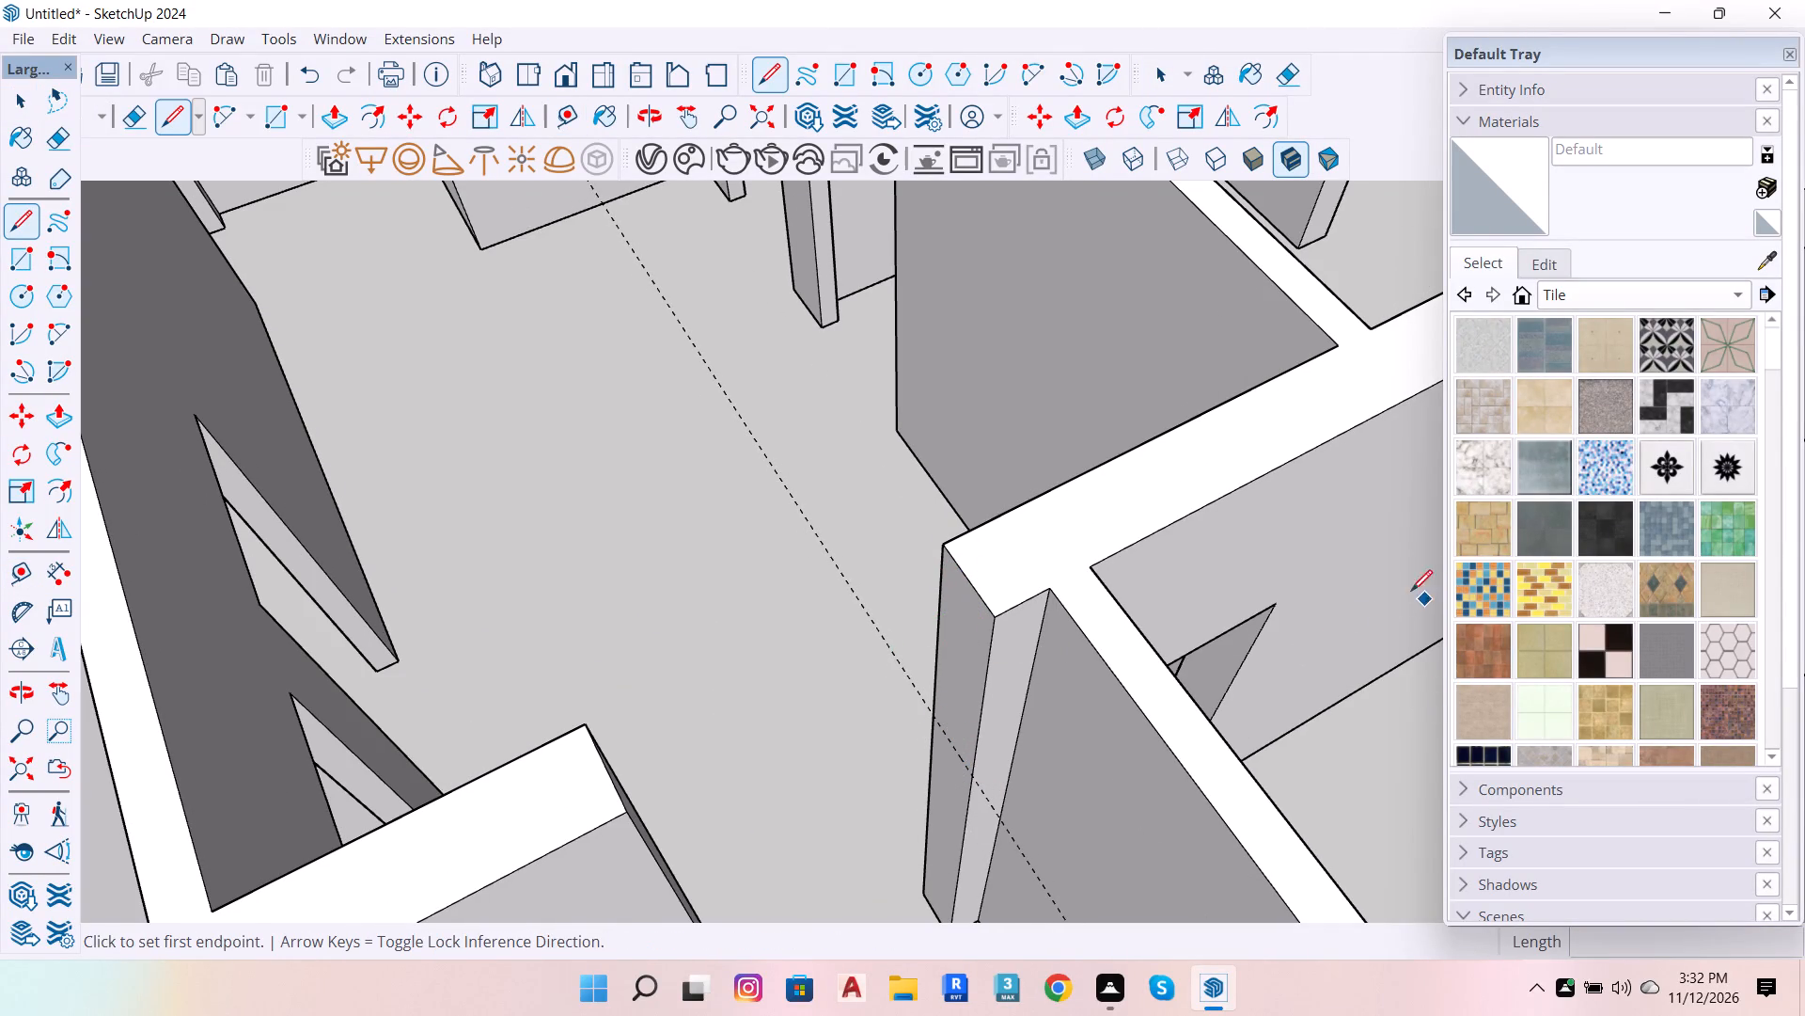
pyautogui.click(936, 711)
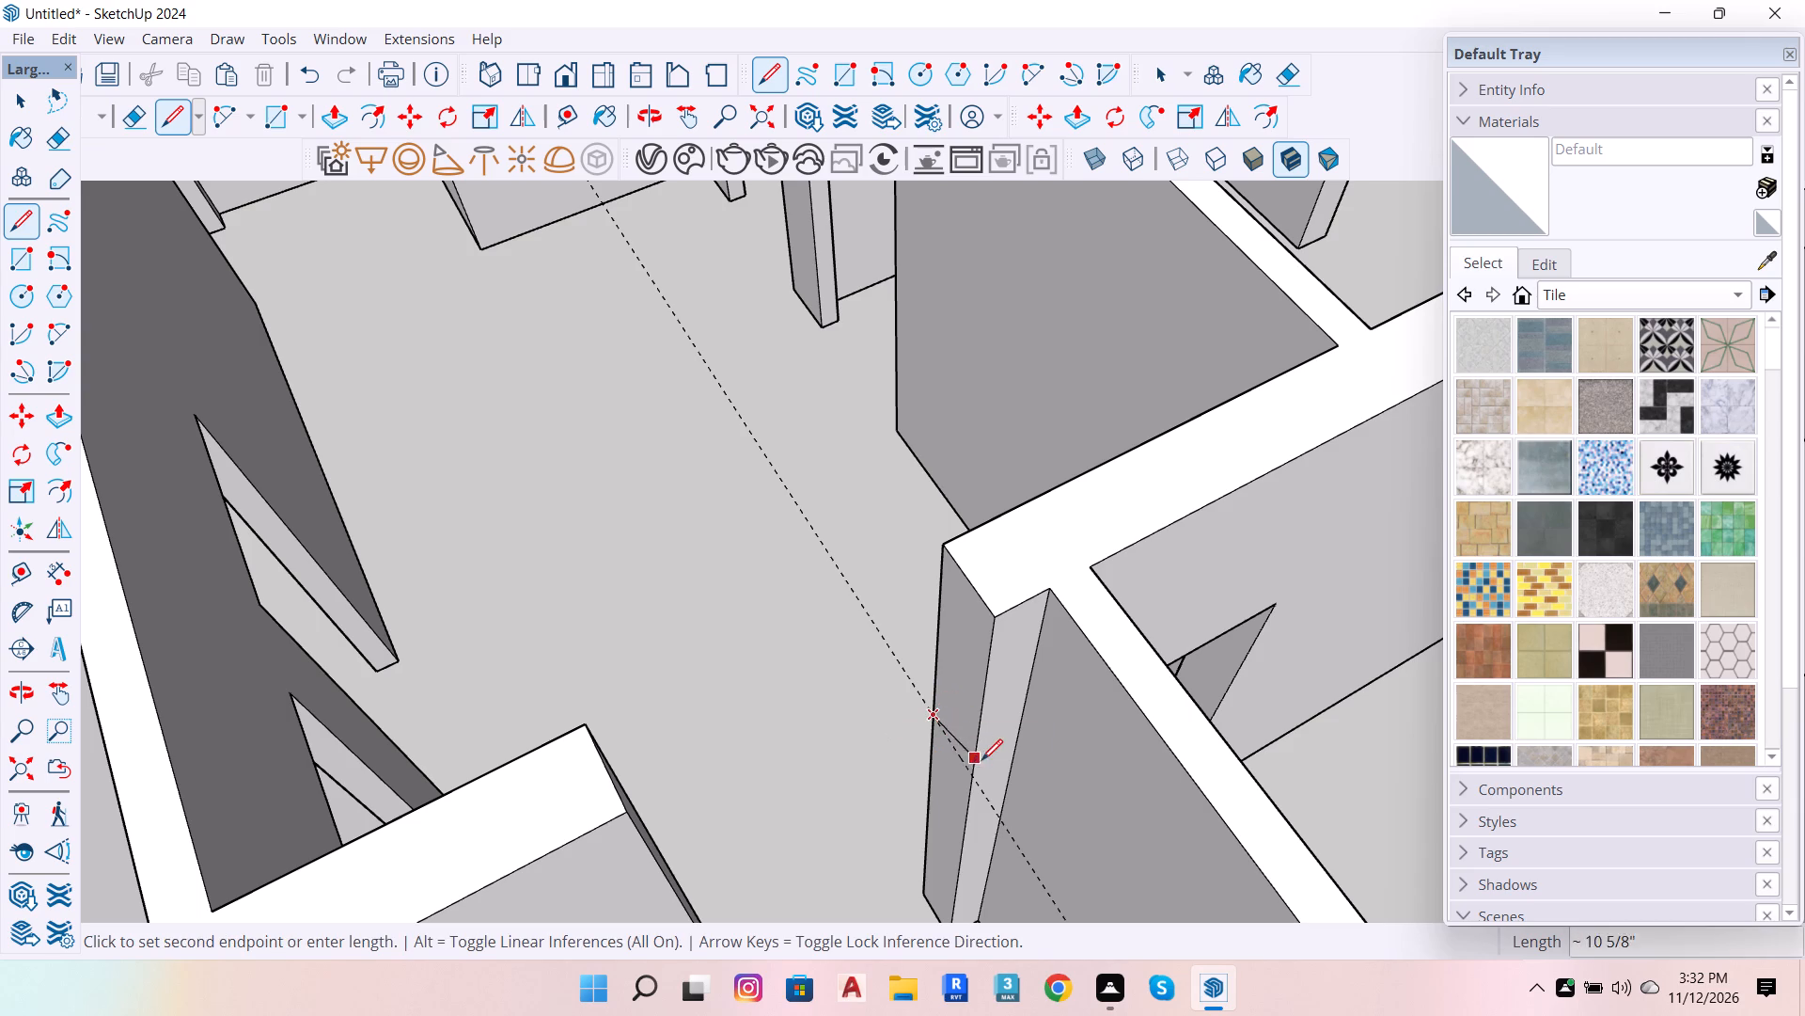
pyautogui.click(977, 771)
# Extrude the upper part of the wall end face 3' across the gap to the facing wall end as a door header.
pyautogui.press('space')
pyautogui.click(966, 708)
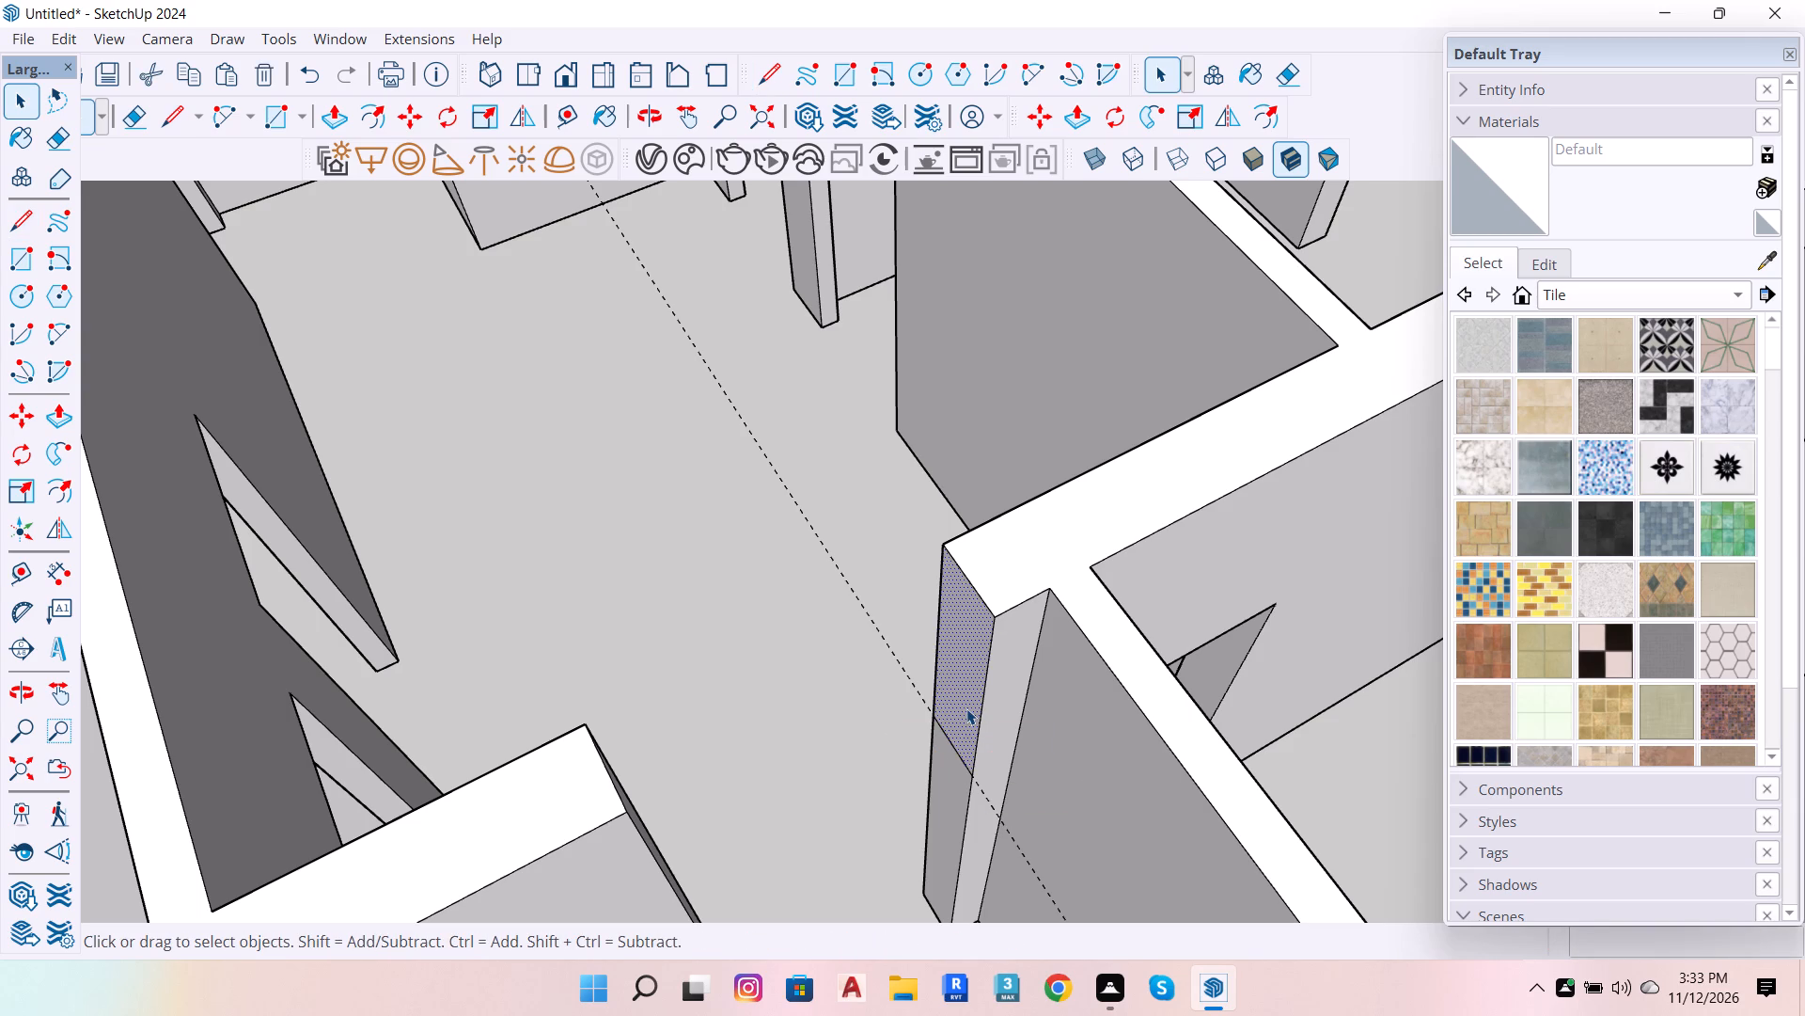
pyautogui.press('p')
pyautogui.click(966, 708)
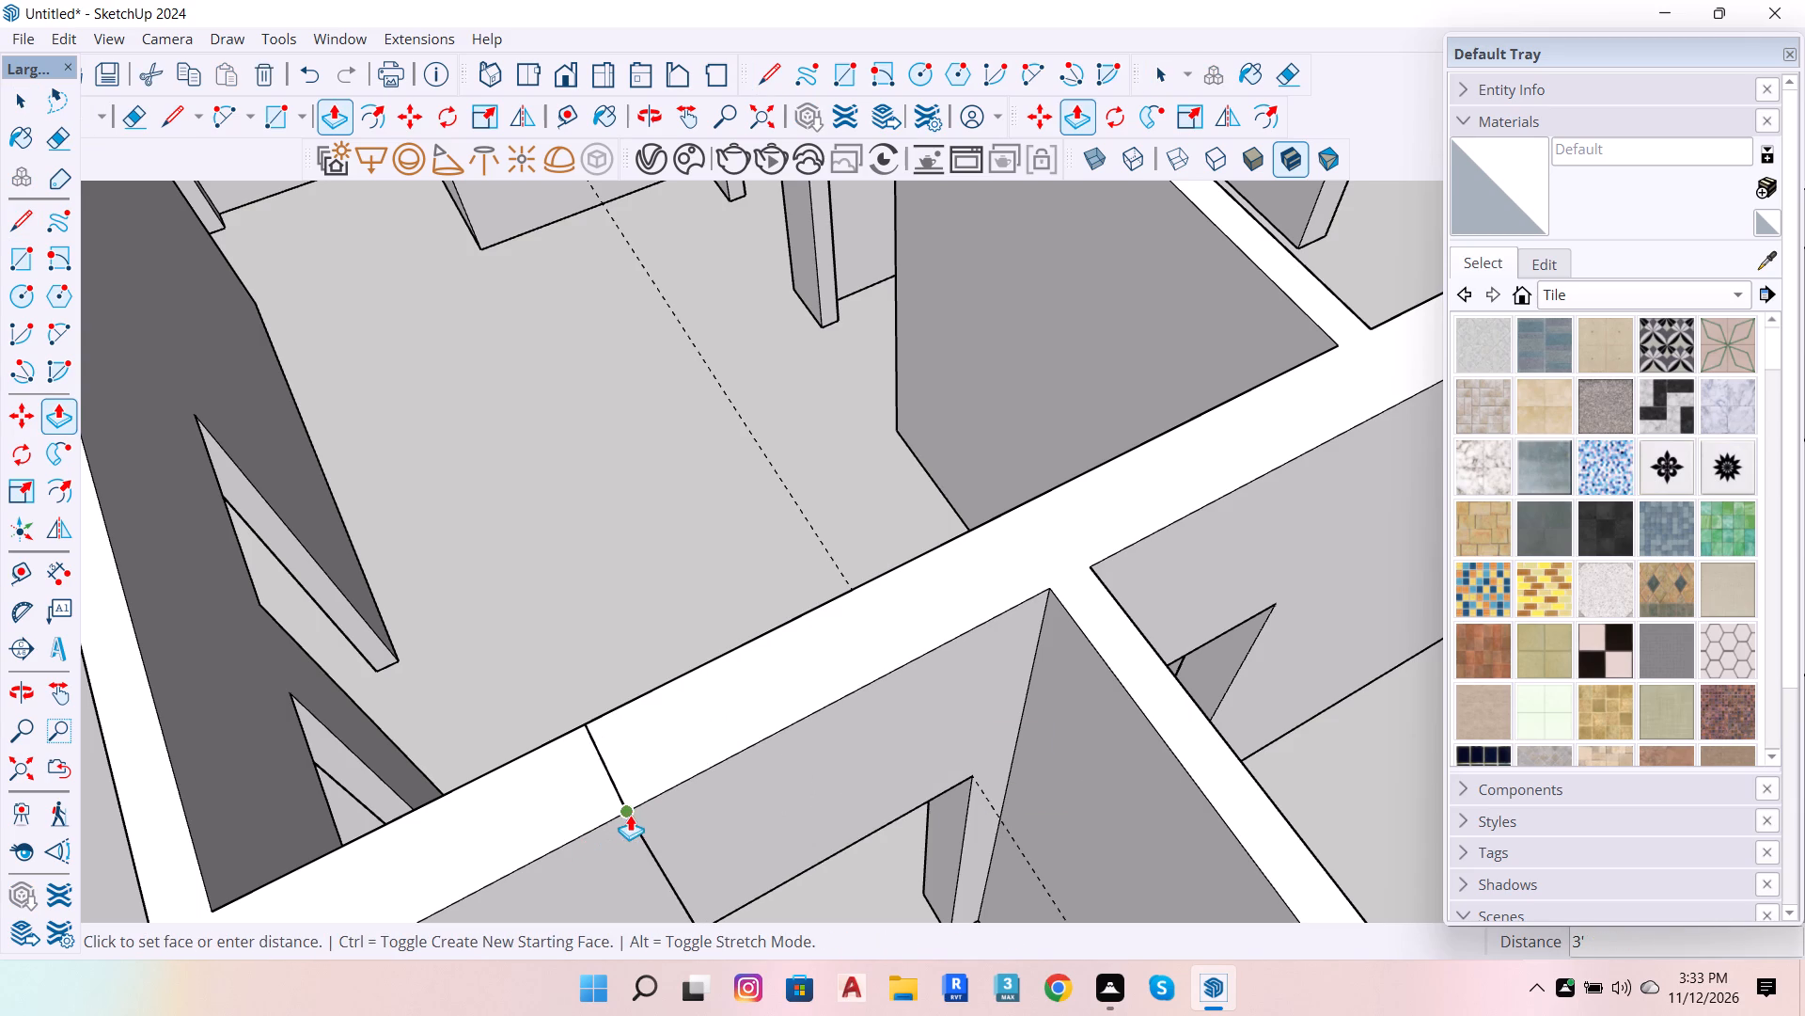
pyautogui.click(630, 815)
# Erase the seam edge on the near side of the new header and the guide line used to mark its height.
pyautogui.scroll(-6, 839, 725)
pyautogui.scroll(-7, 989, 737)
pyautogui.press('space')
pyautogui.scroll(3, 895, 807)
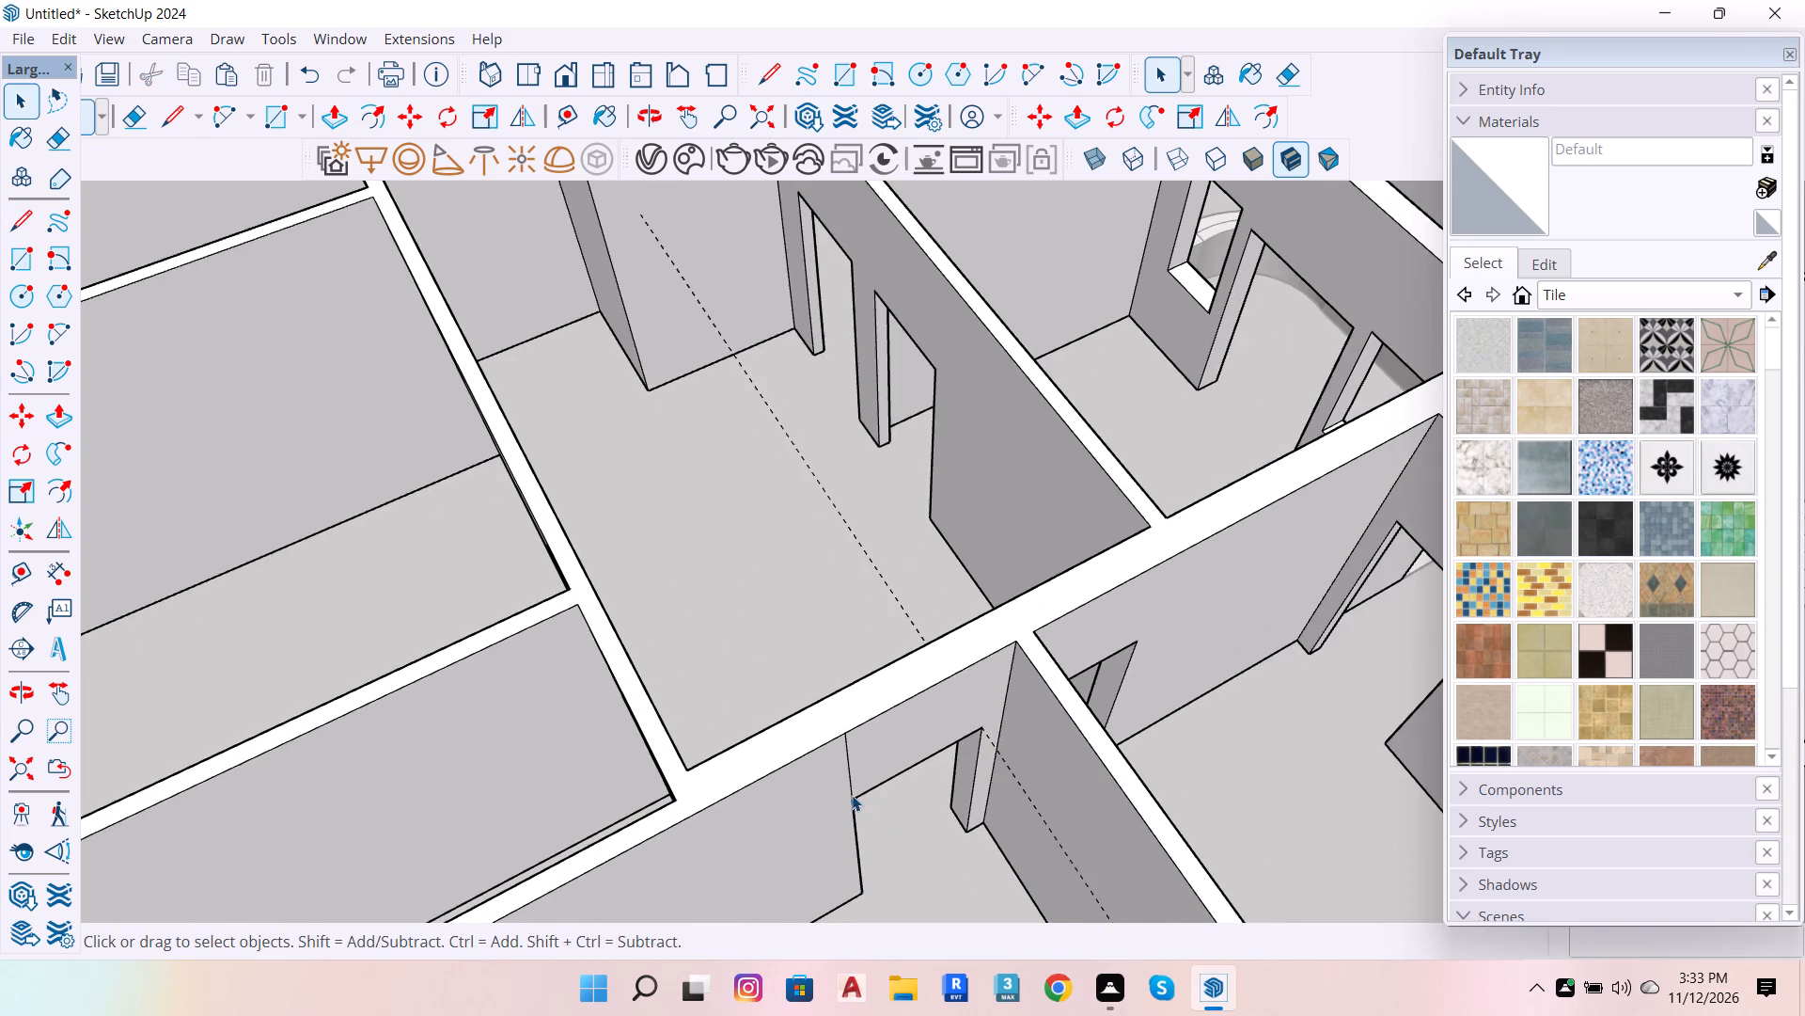
pyautogui.scroll(5, 855, 786)
pyautogui.write('re')
pyautogui.moveTo(855, 785); pyautogui.dragTo(843, 789)
pyautogui.scroll(-12, 1056, 833)
pyautogui.scroll(4, 1101, 831)
pyautogui.moveTo(1101, 831); pyautogui.dragTo(1101, 847)
pyautogui.scroll(-6, 1176, 790)
# Erase the leftover seam edge on the opposite side face of the new door header.
pyautogui.press('o')
pyautogui.moveTo(1061, 769); pyautogui.dragTo(1540, 709)
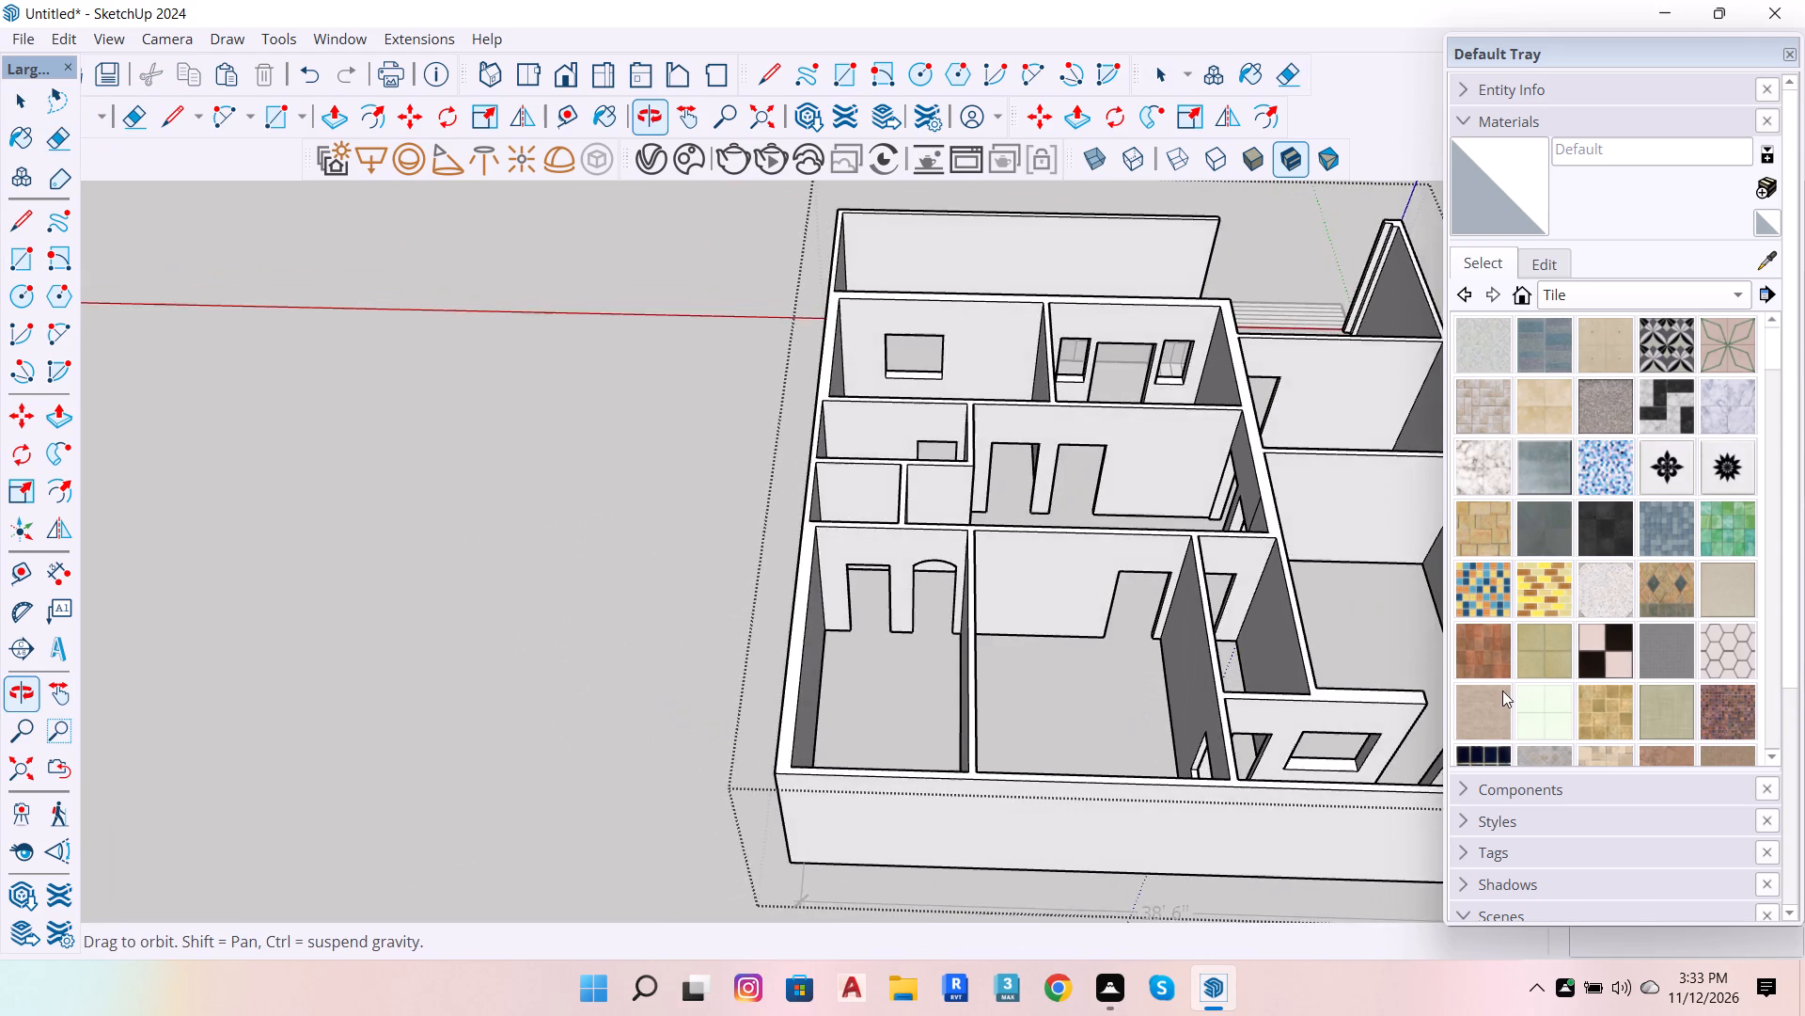
pyautogui.scroll(15, 1317, 460)
pyautogui.press('space')
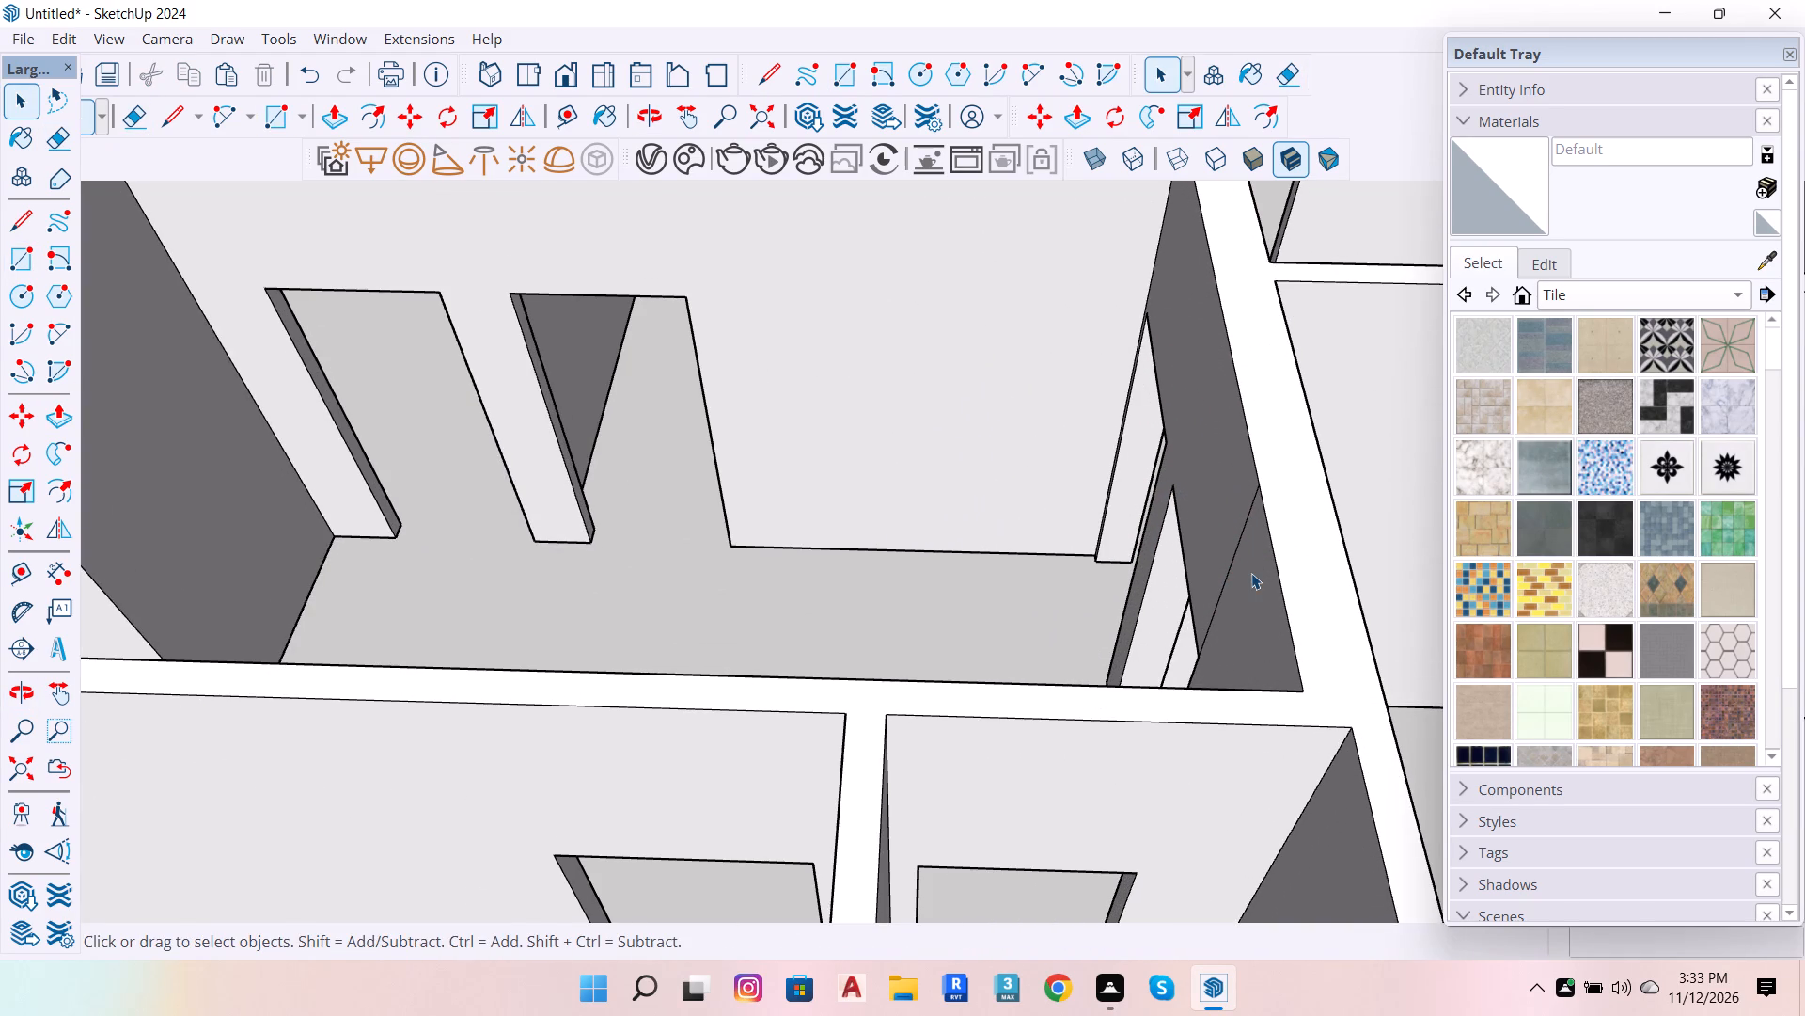
pyautogui.press('e')
pyautogui.click(1227, 570)
# Inspect the arched opening and the rectangular opening beside it, checking the wall face around them.
pyautogui.scroll(-11, 1205, 564)
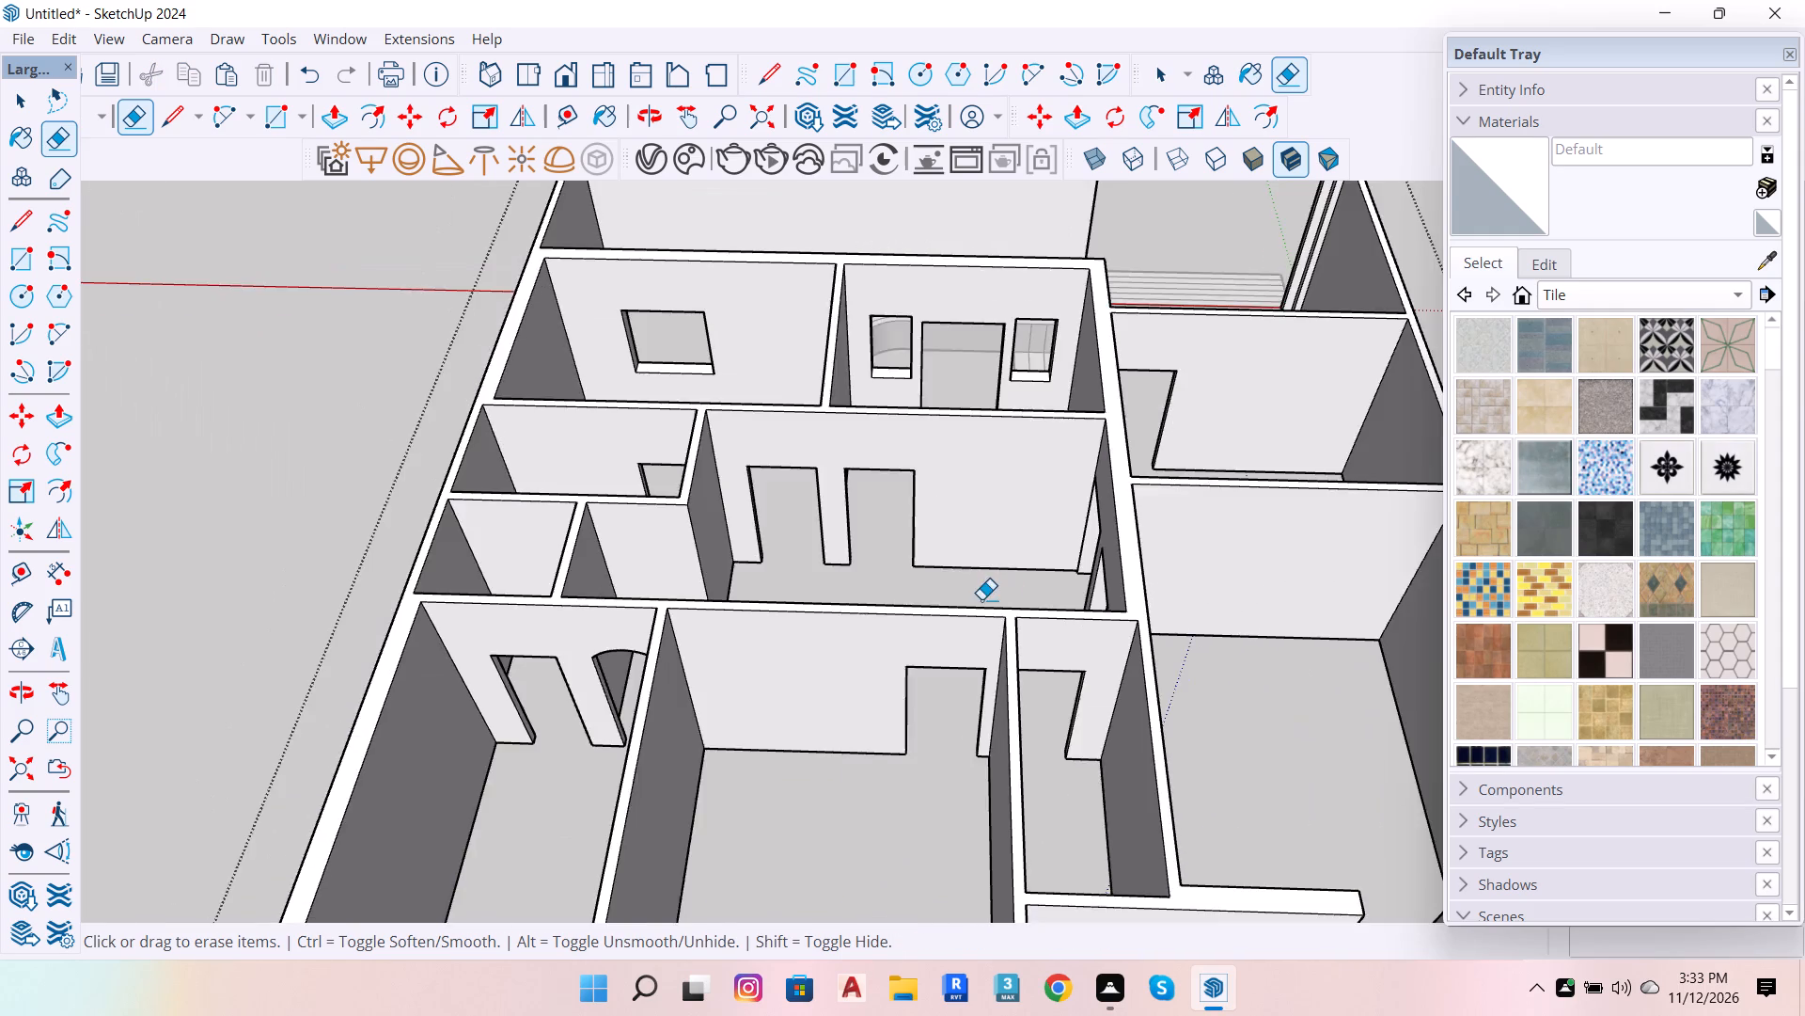
pyautogui.scroll(-6, 979, 609)
pyautogui.scroll(-6, 561, 708)
pyautogui.scroll(5, 716, 749)
pyautogui.press('space')
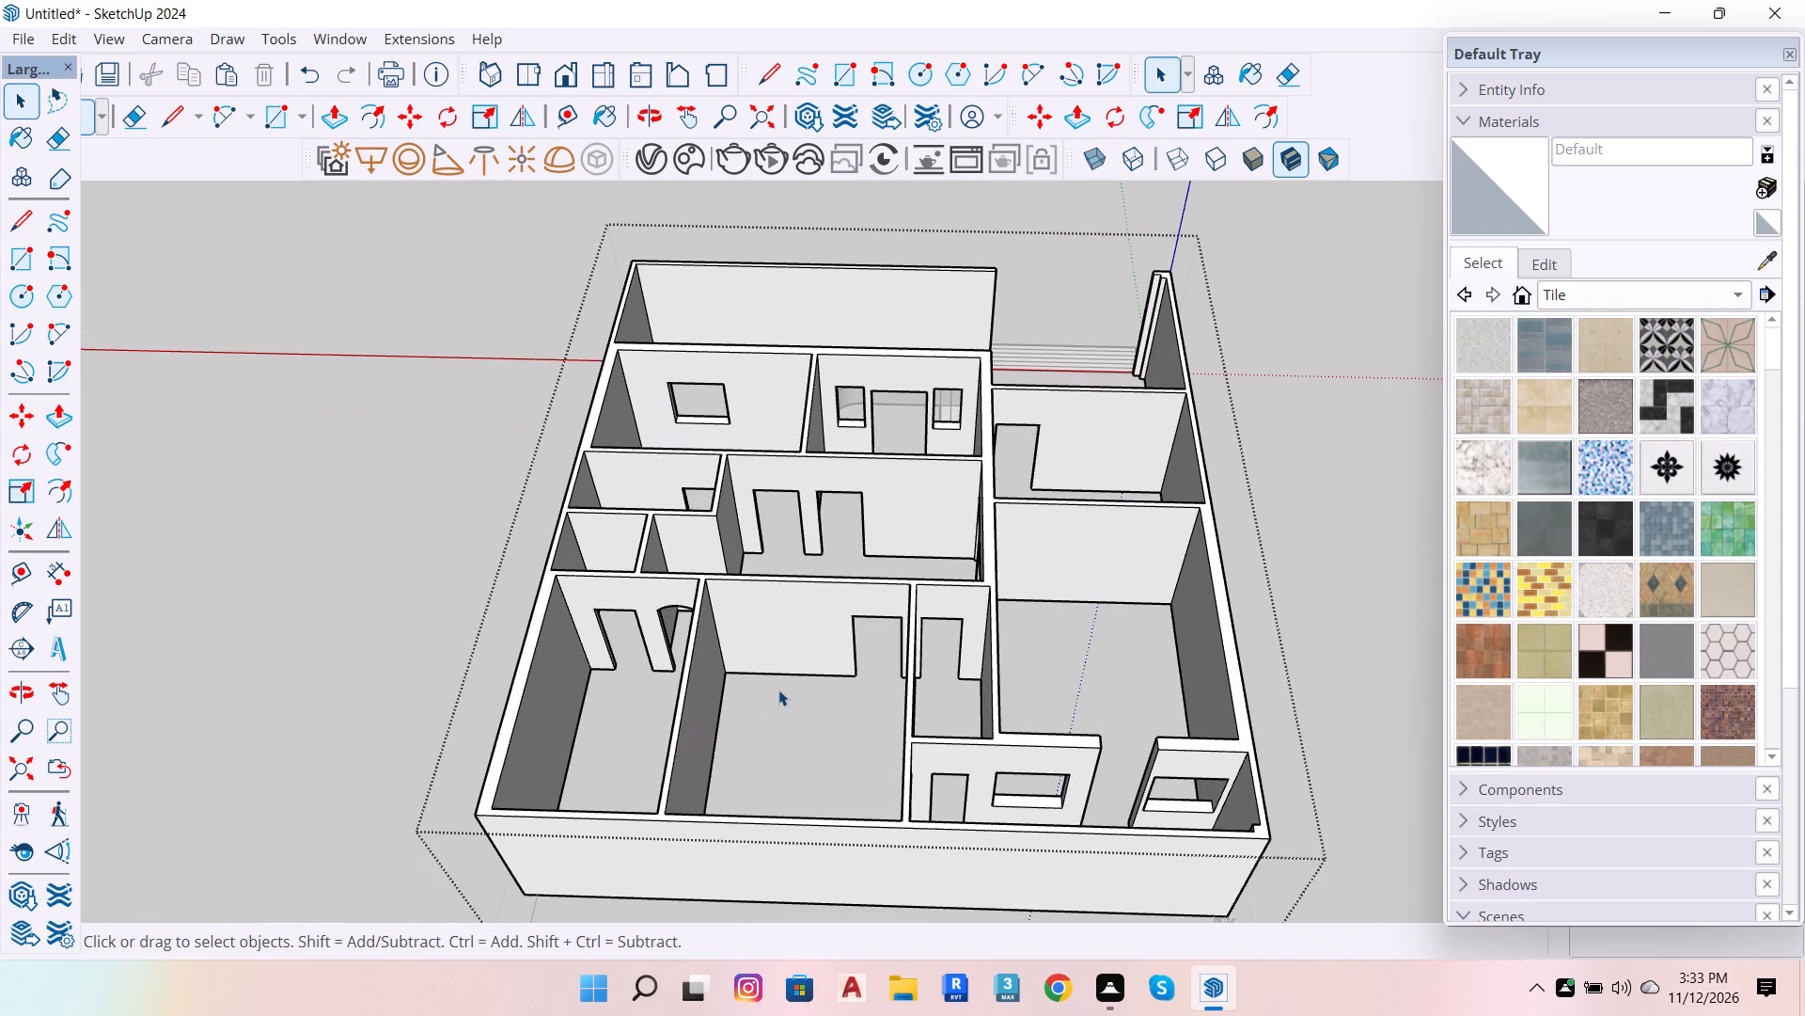
pyautogui.scroll(10, 564, 619)
pyautogui.press('o')
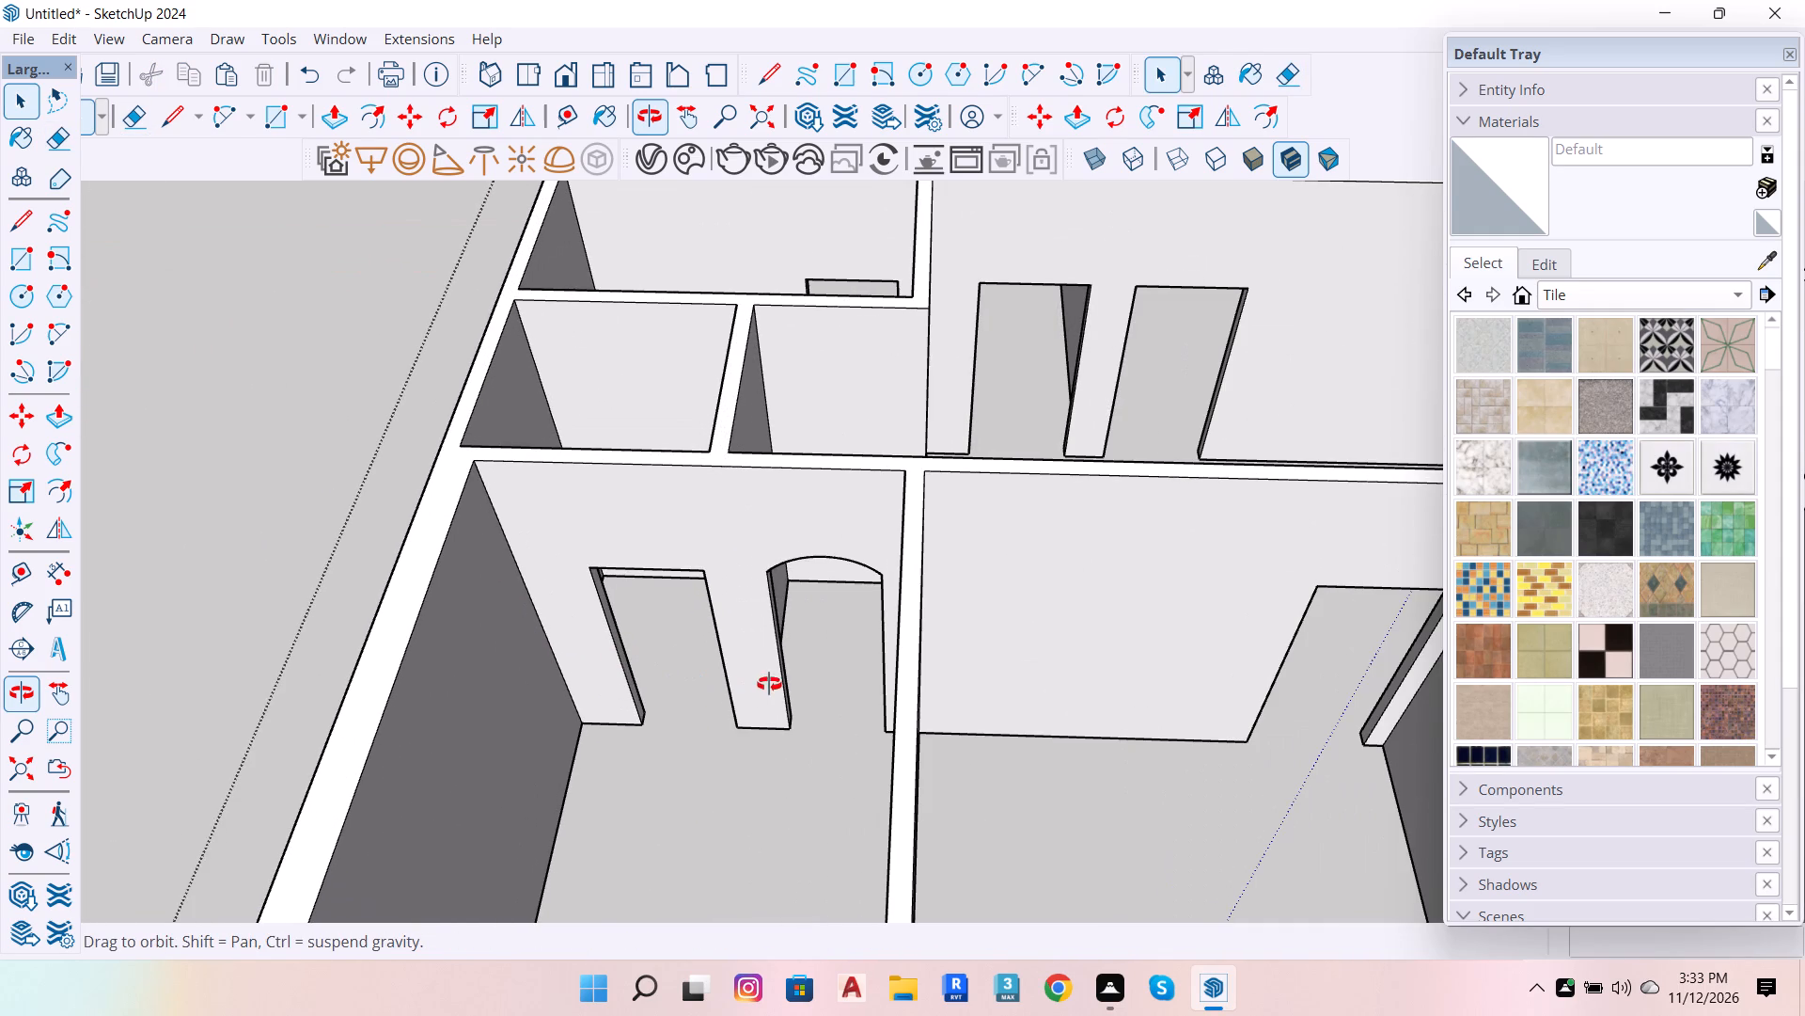
pyautogui.moveTo(770, 682); pyautogui.dragTo(887, 611)
pyautogui.scroll(5, 1074, 316)
pyautogui.scroll(4, 1012, 413)
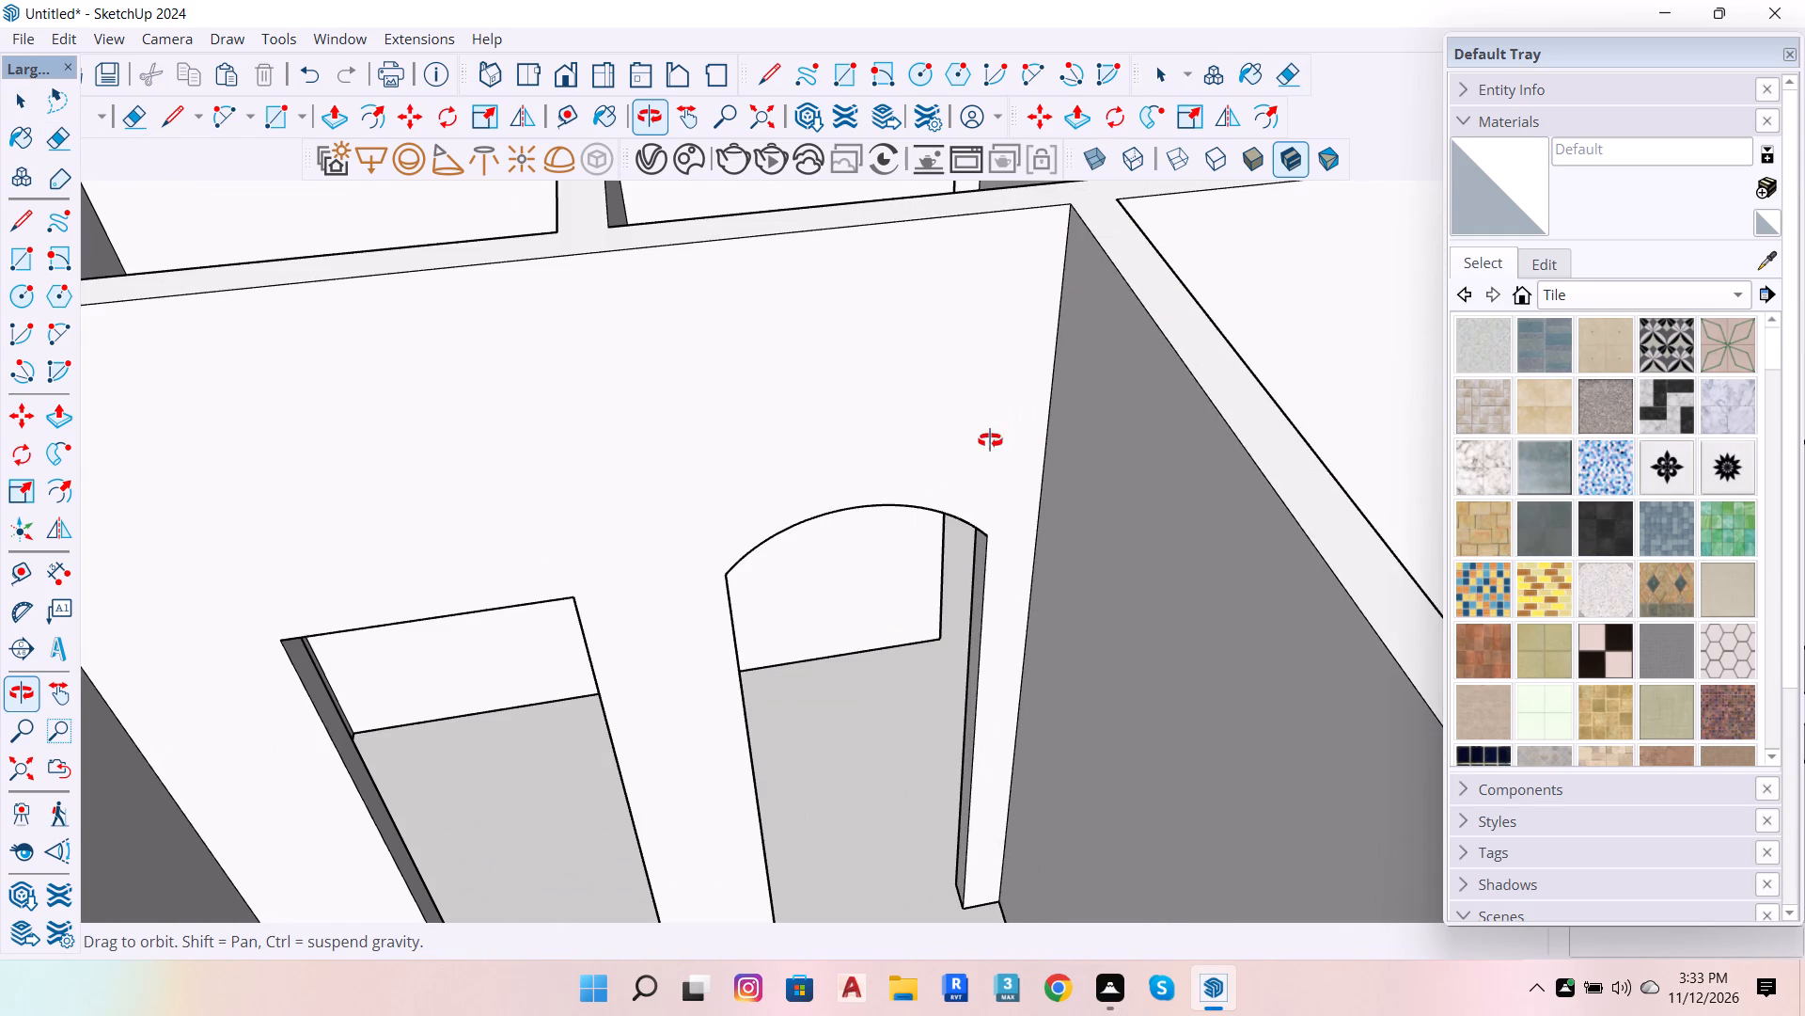
pyautogui.press('space')
pyautogui.click(937, 506)
pyautogui.doubleClick(908, 493)
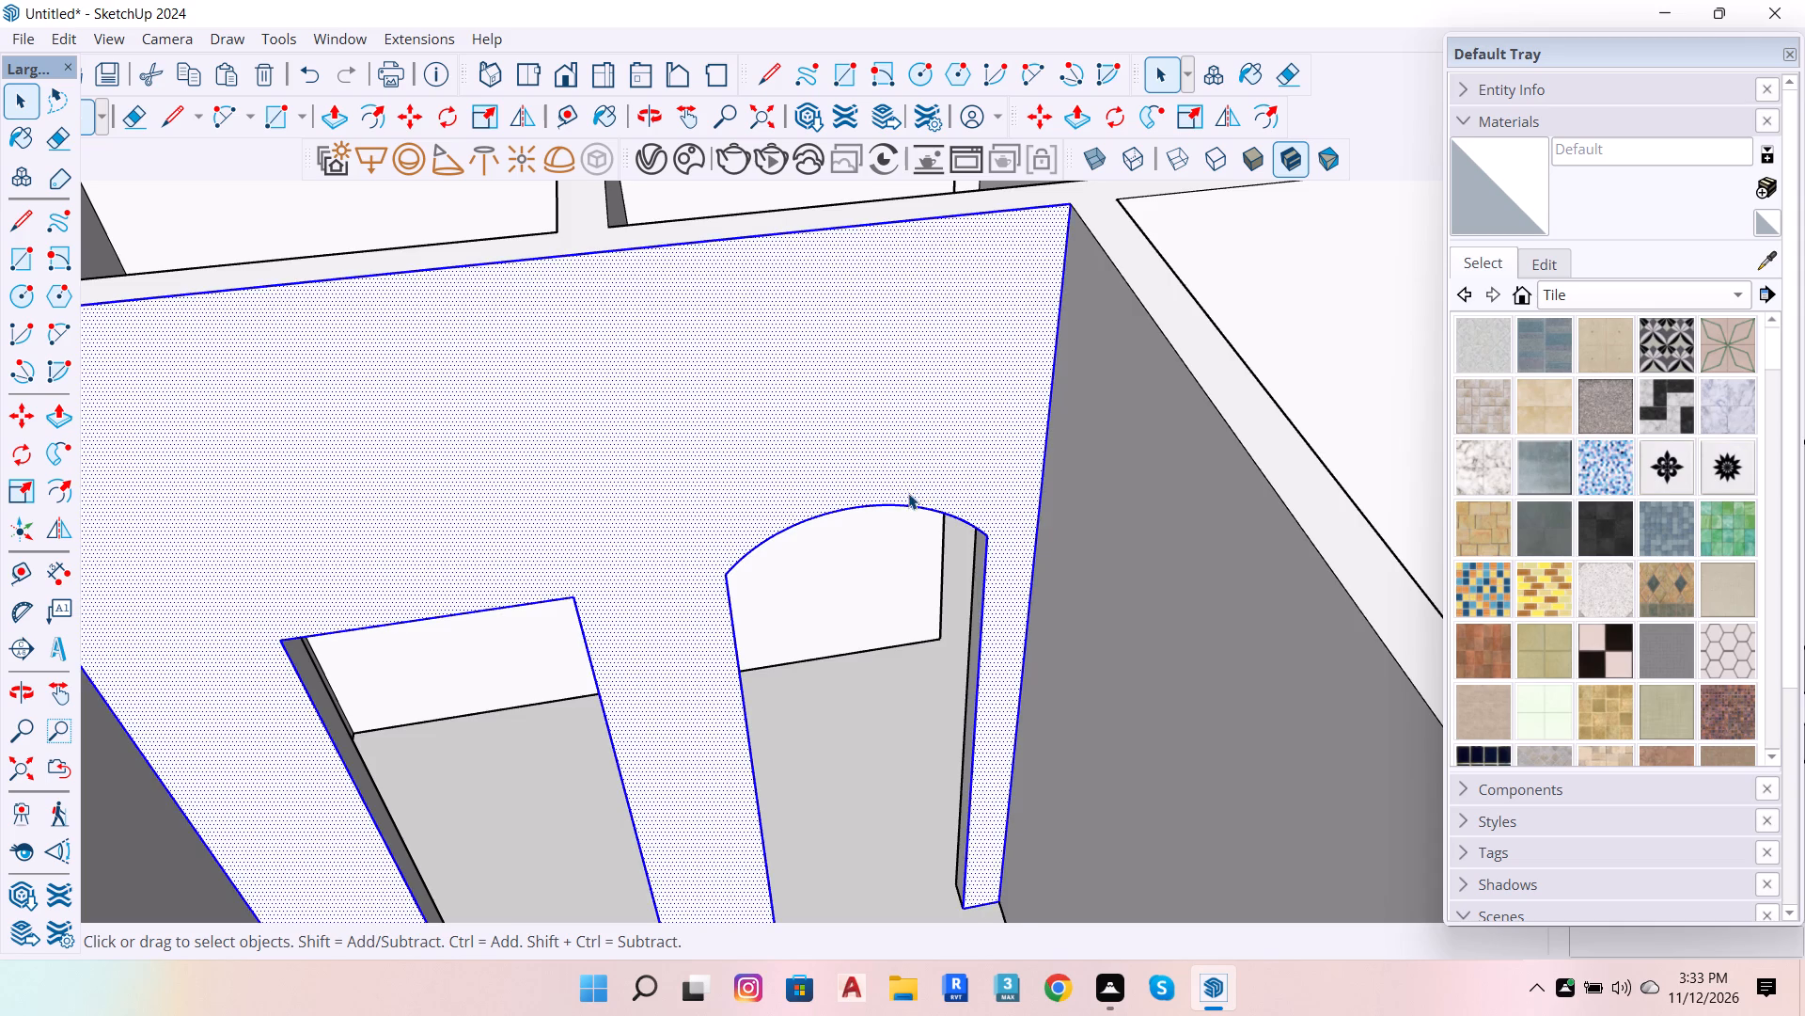
pyautogui.scroll(-5, 908, 493)
pyautogui.scroll(2, 907, 521)
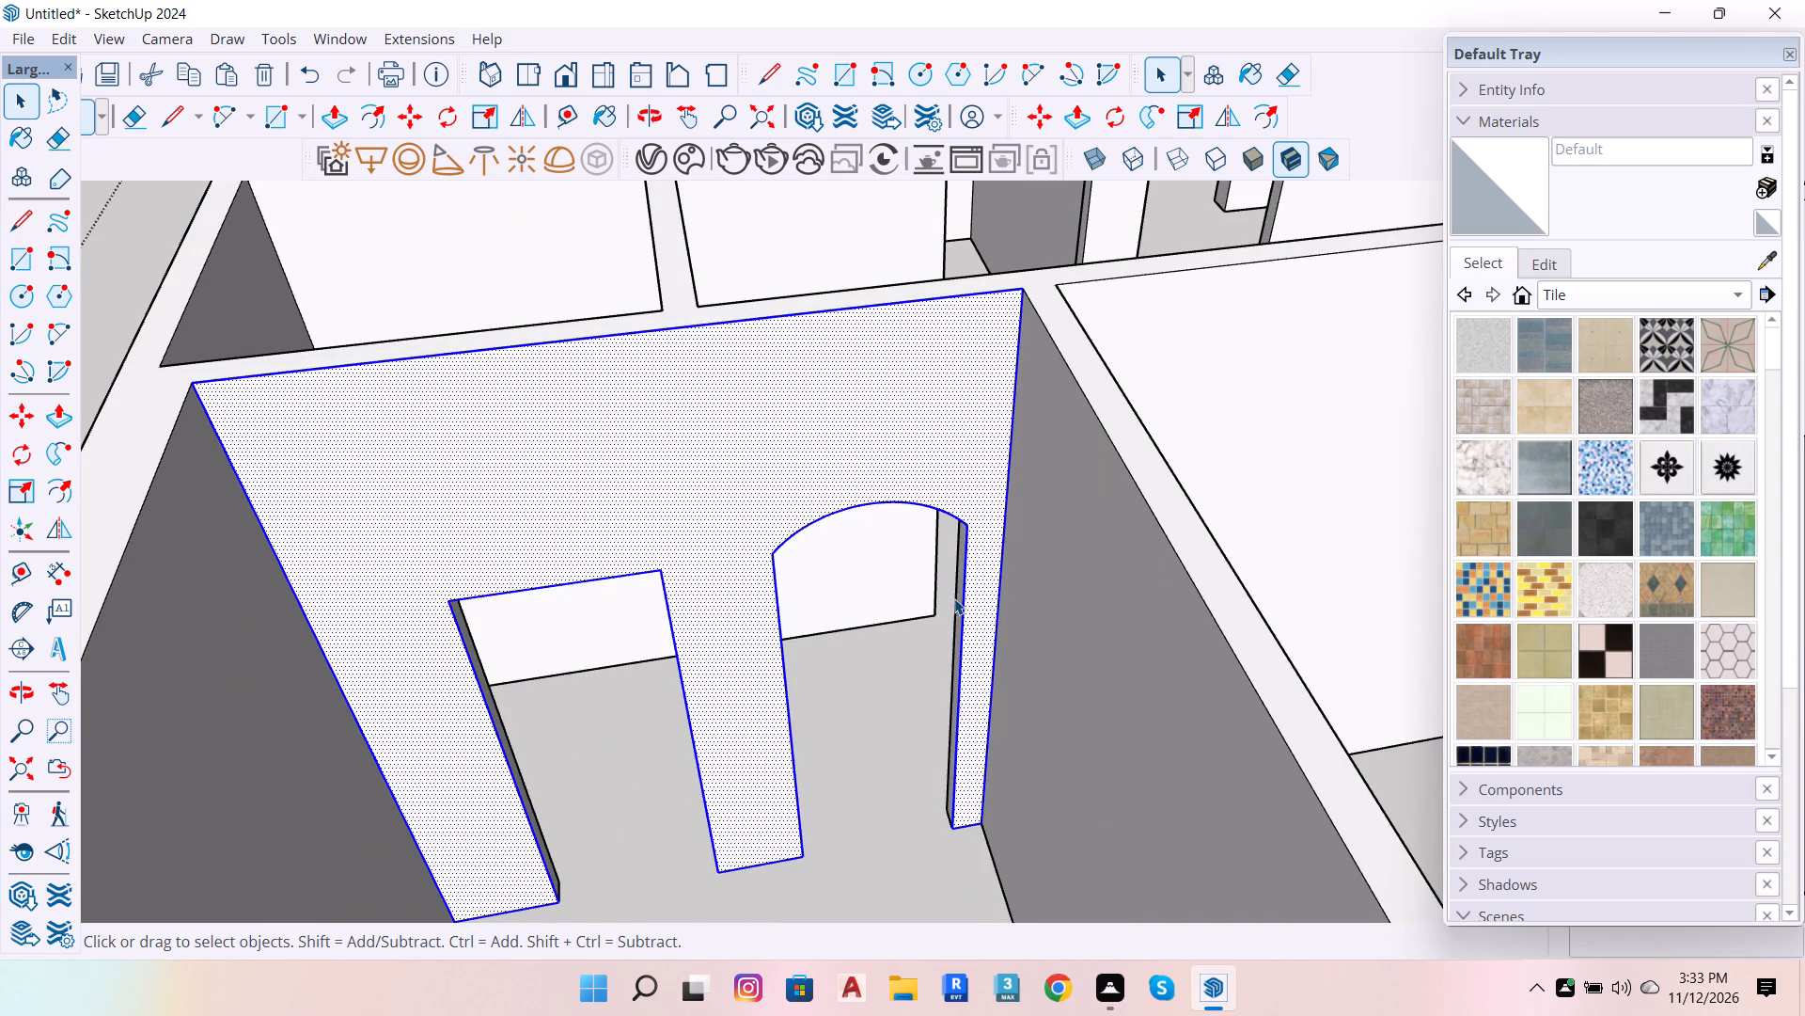
pyautogui.press('space')
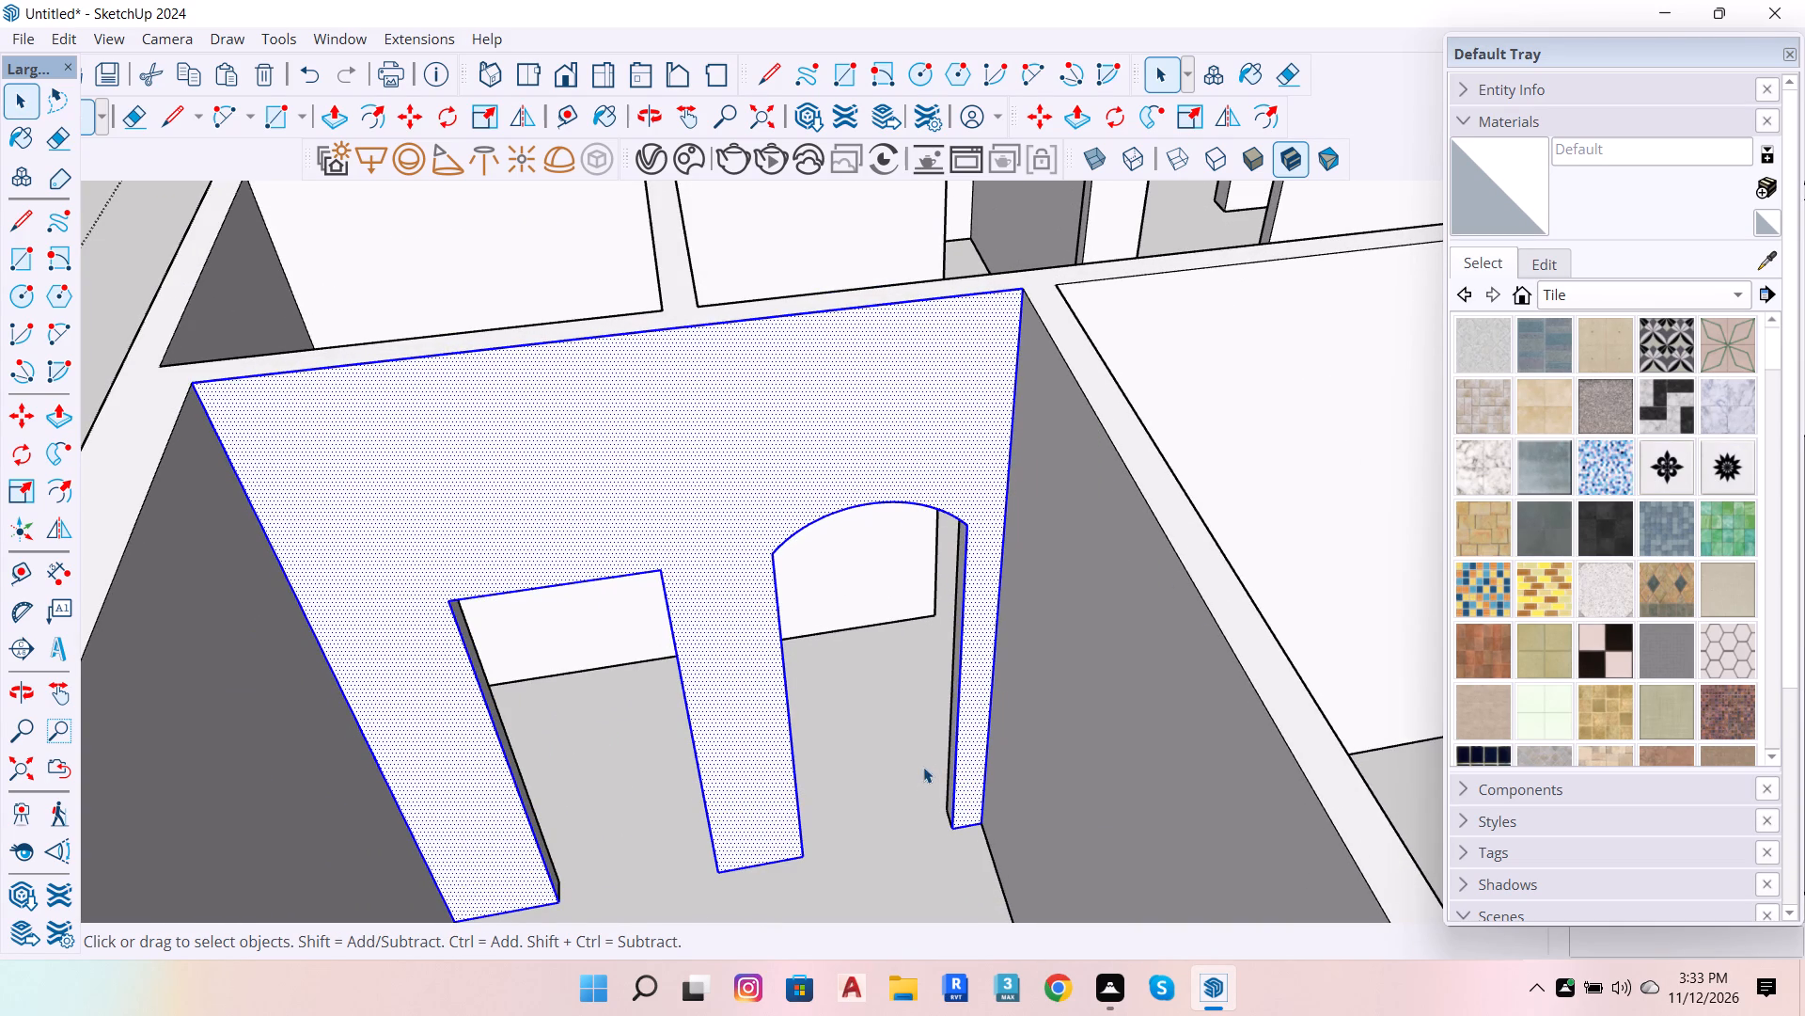
pyautogui.click(920, 772)
pyautogui.scroll(-5, 924, 701)
pyautogui.scroll(4, 969, 687)
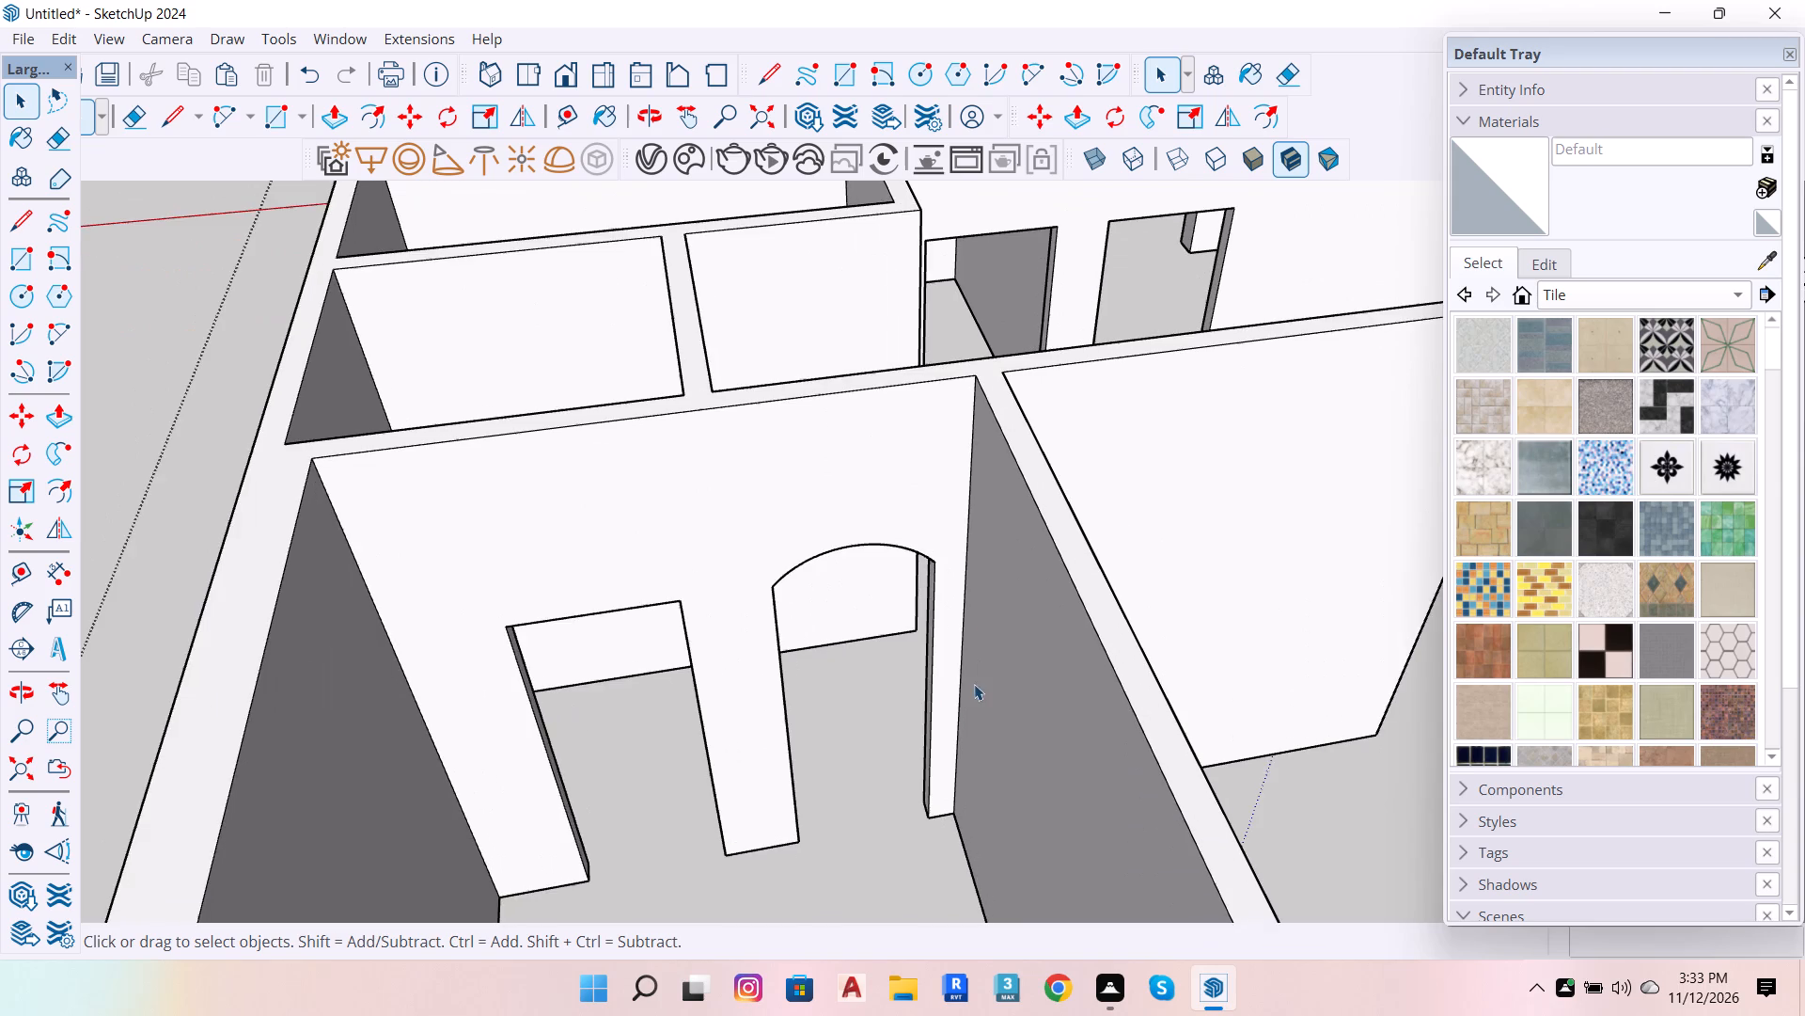
pyautogui.scroll(-6, 932, 733)
pyautogui.scroll(2, 922, 745)
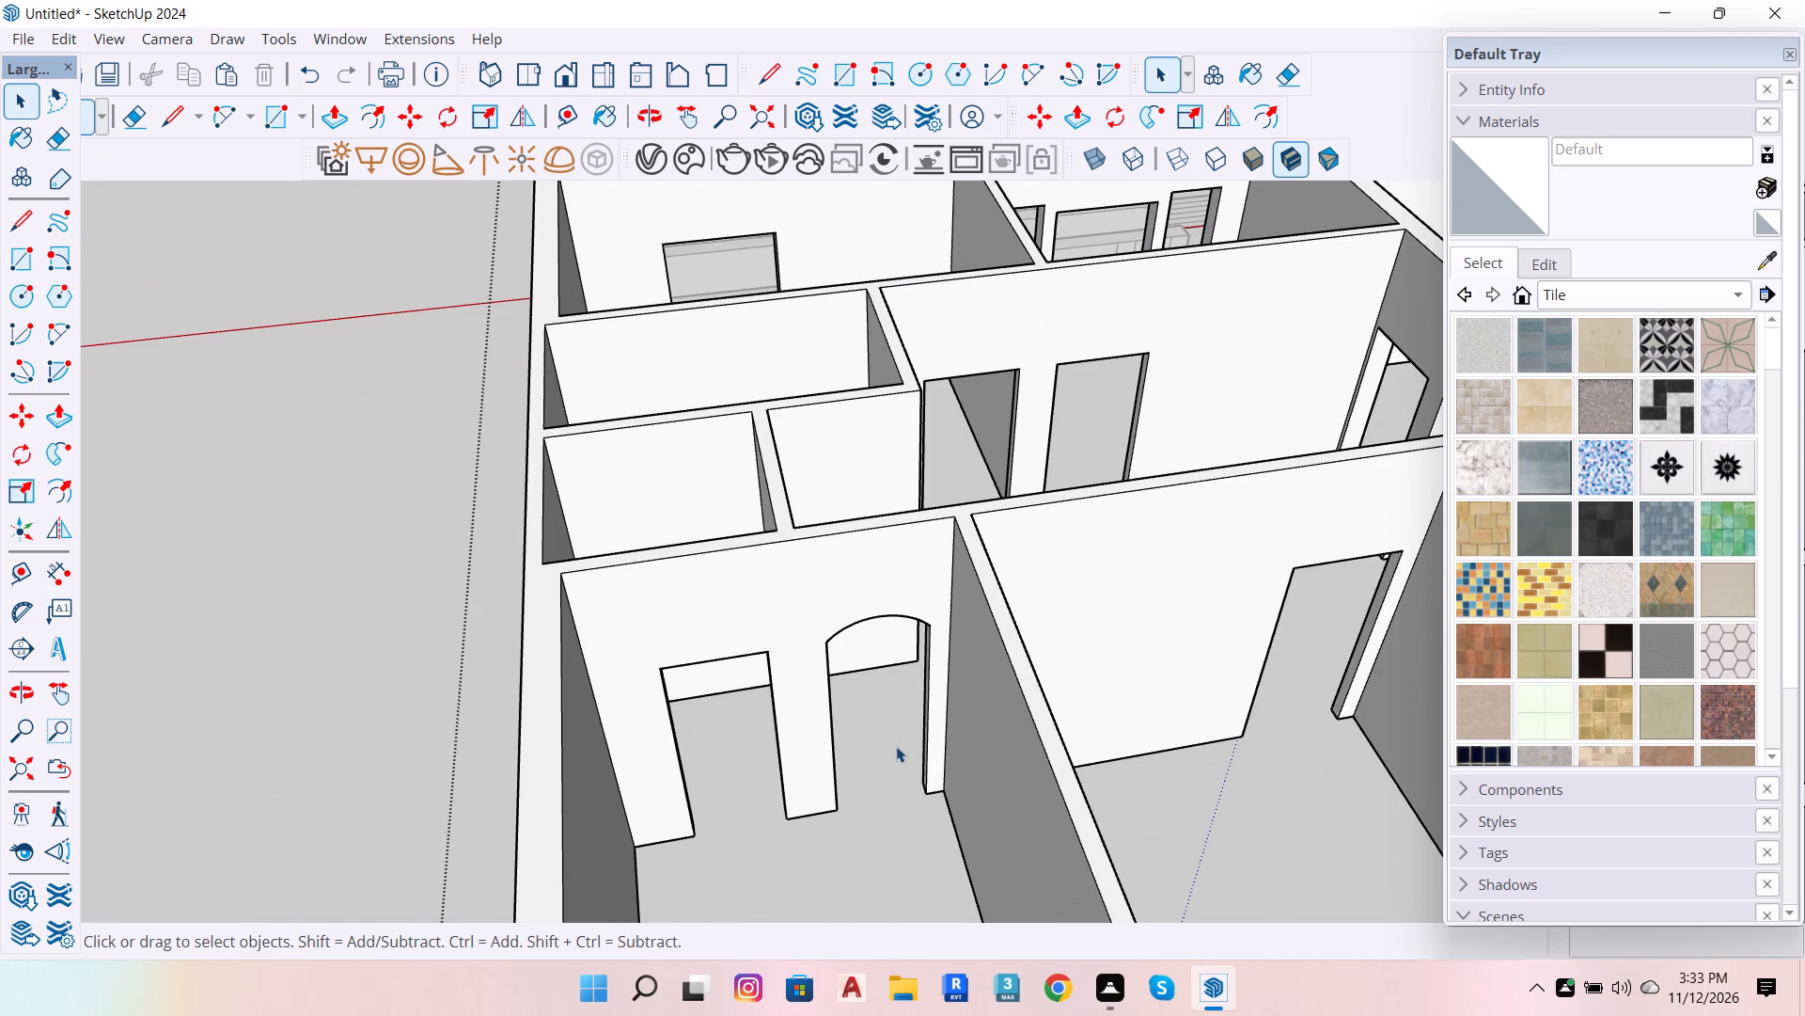
# Examine the house from the opposite side, checking the arched opening, the passage openings and the surrounding rooms.
pyautogui.press('o')
pyautogui.moveTo(793, 686); pyautogui.dragTo(1645, 702)
pyautogui.scroll(-13, 802, 756)
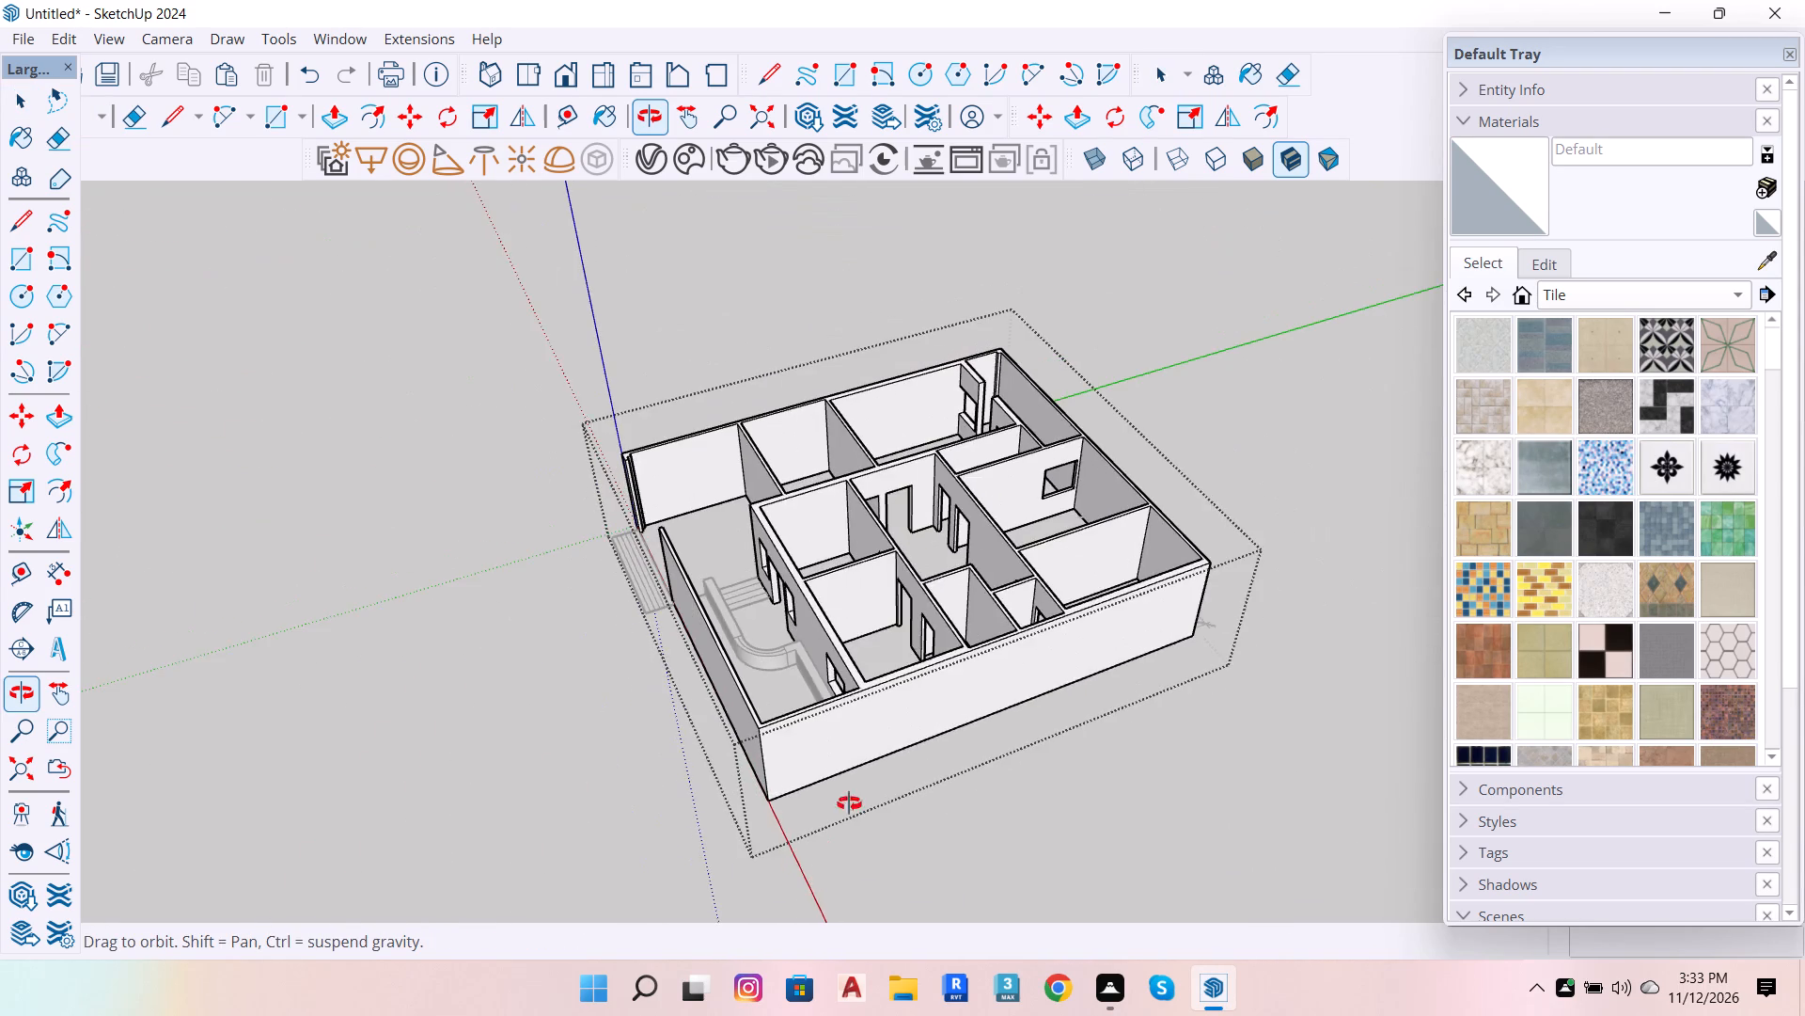
pyautogui.scroll(5, 990, 581)
pyautogui.moveTo(1012, 577); pyautogui.dragTo(1402, 531)
pyautogui.scroll(8, 1129, 368)
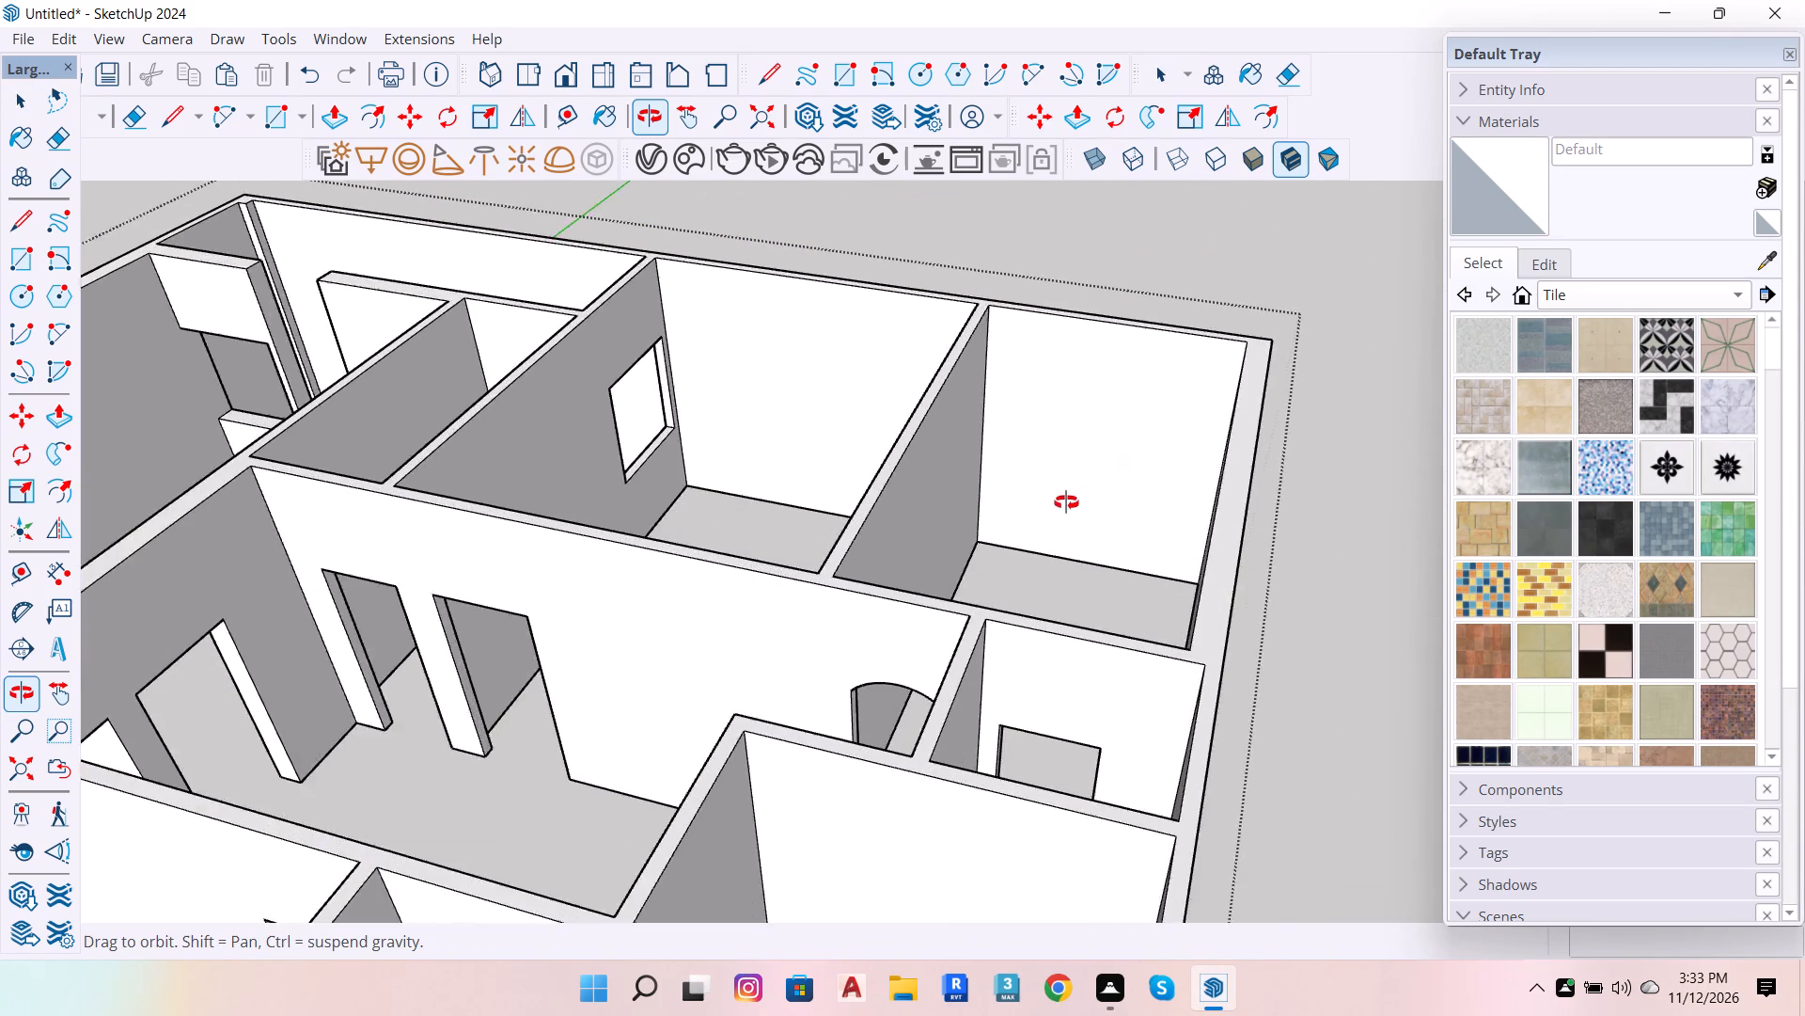
pyautogui.scroll(2, 1066, 502)
pyautogui.moveTo(637, 641); pyautogui.dragTo(944, 603)
pyautogui.scroll(-6, 709, 623)
pyautogui.scroll(3, 997, 721)
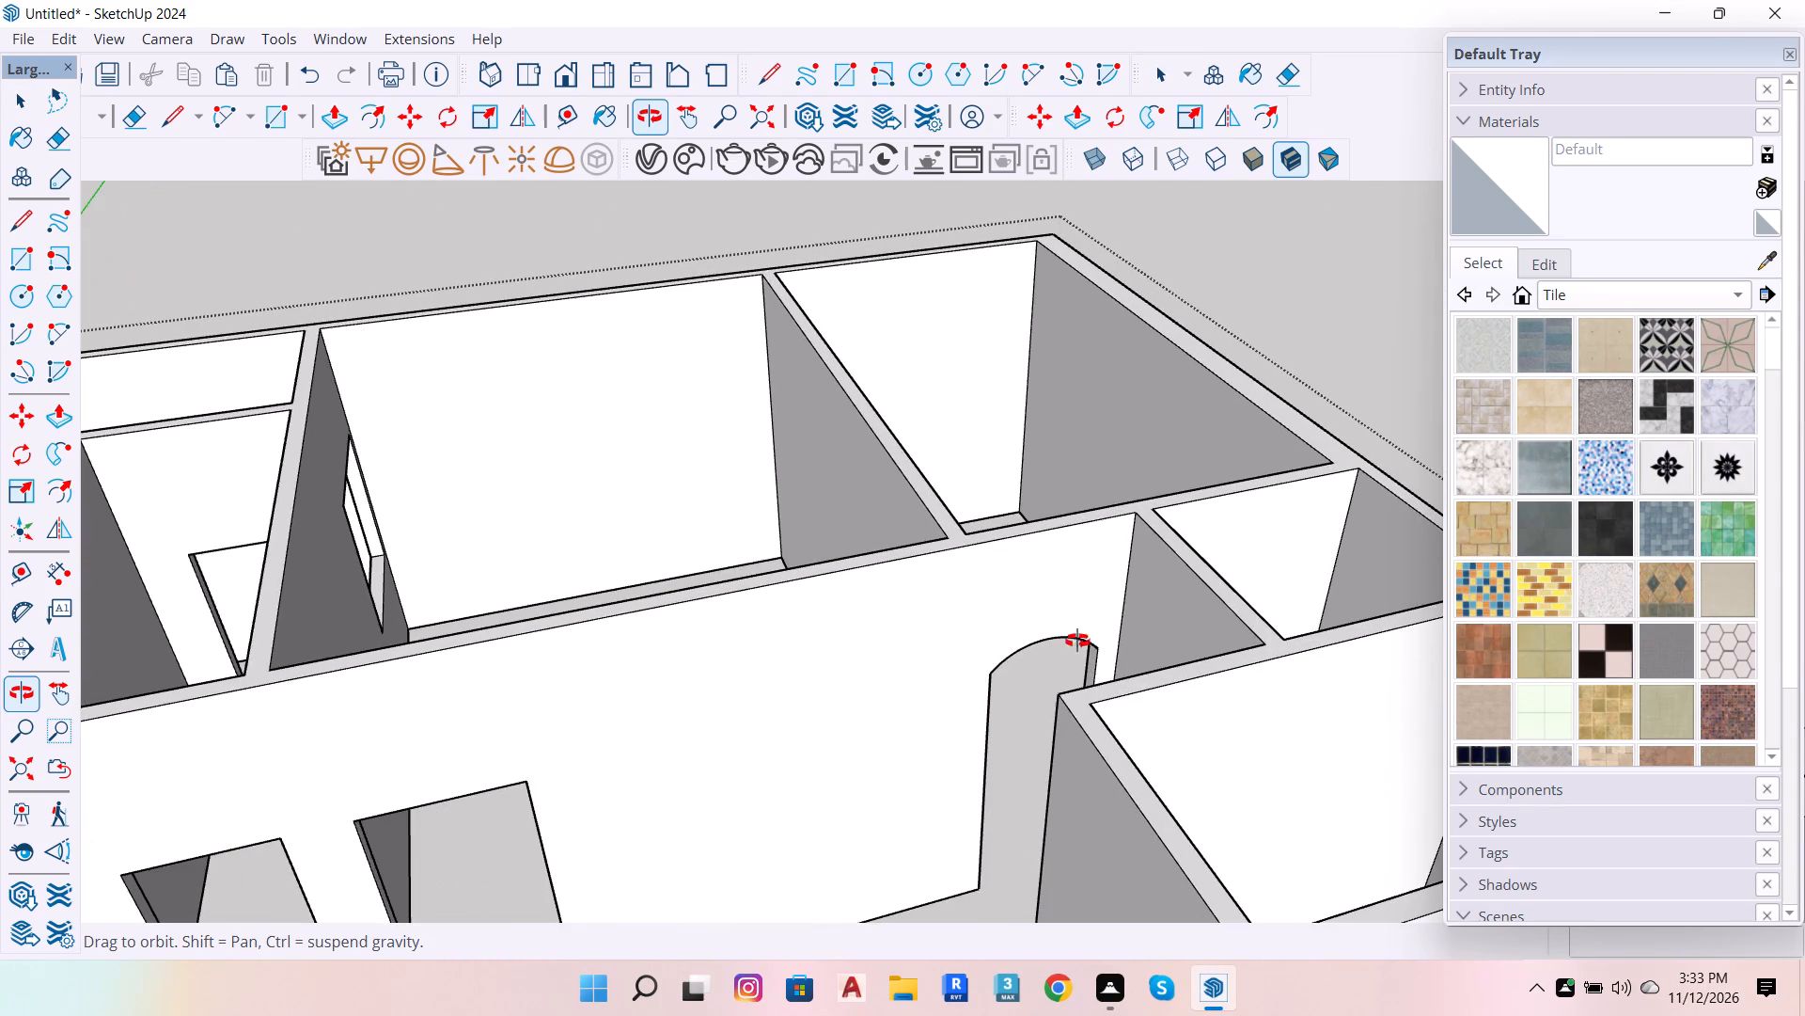
pyautogui.moveTo(1075, 568); pyautogui.dragTo(1007, 675)
pyautogui.press('space')
pyautogui.scroll(-6, 1061, 625)
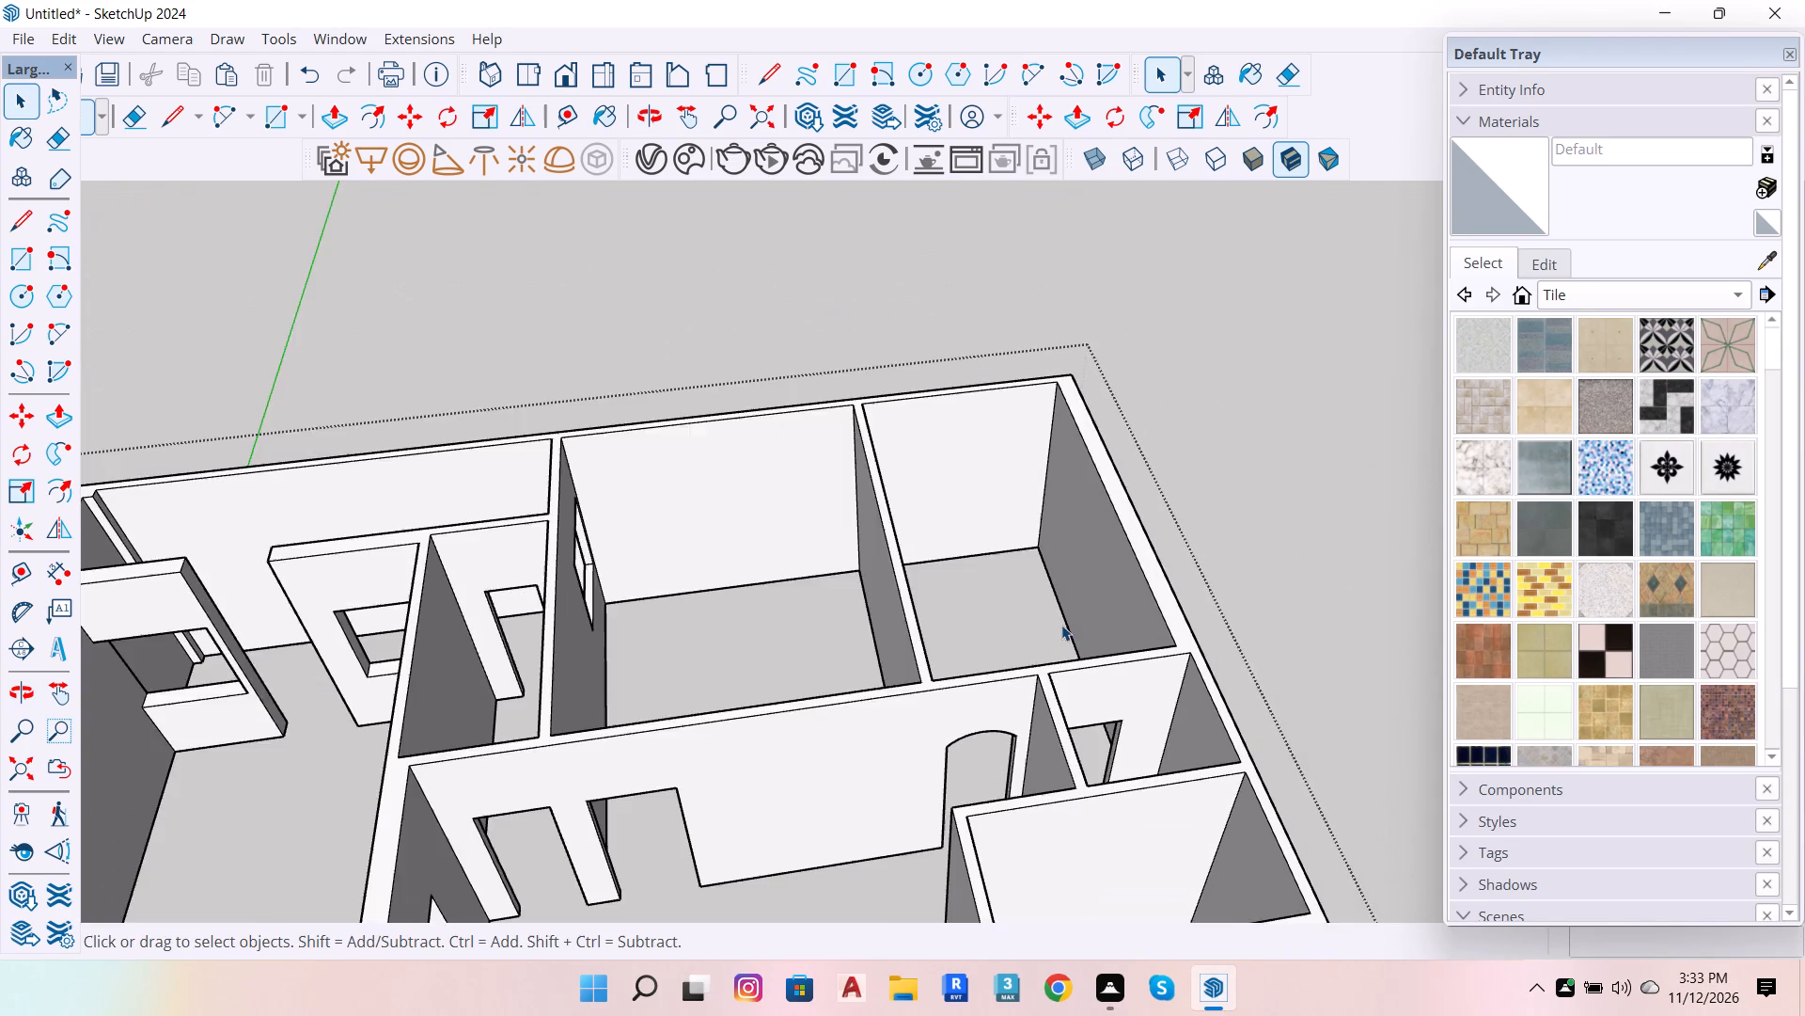
pyautogui.scroll(-5, 1004, 706)
# Exit the wall group and select the 38' 6" overall dimension along the house's outer wall.
pyautogui.doubleClick(1263, 663)
pyautogui.scroll(-5, 912, 563)
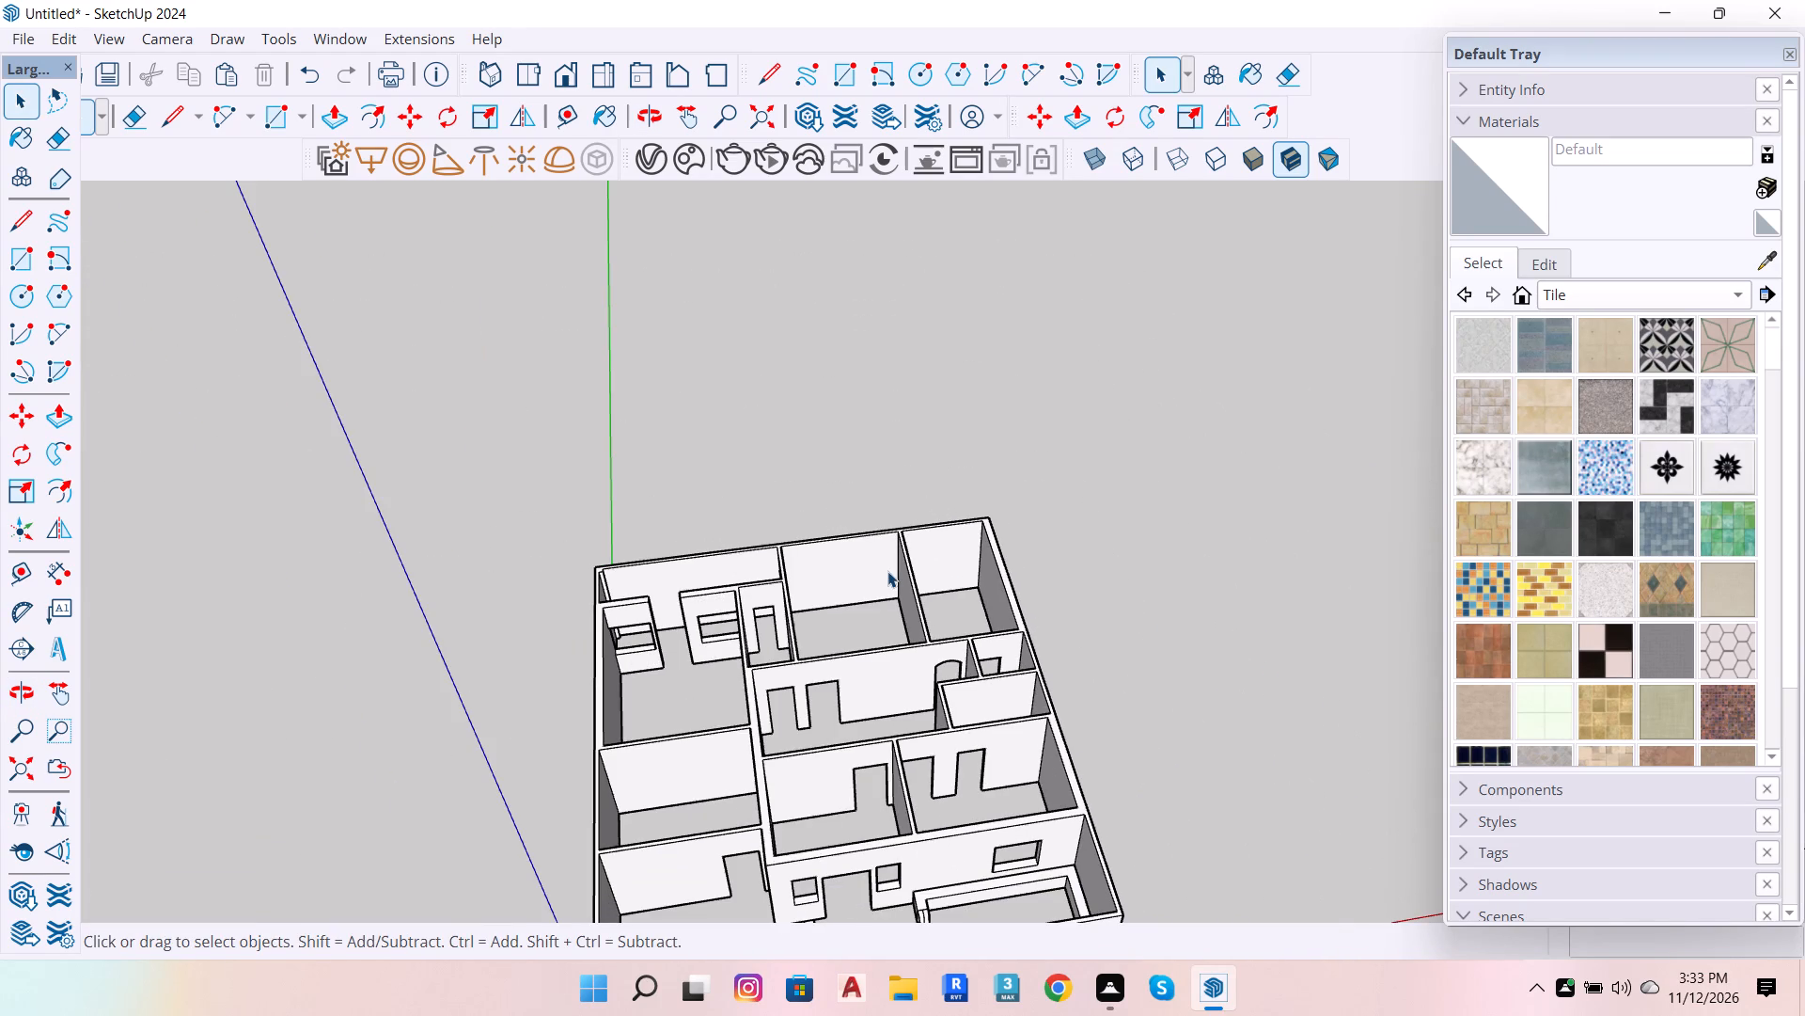
pyautogui.press('o')
pyautogui.moveTo(914, 522); pyautogui.dragTo(735, 1015)
pyautogui.moveTo(727, 648); pyautogui.dragTo(805, 1015)
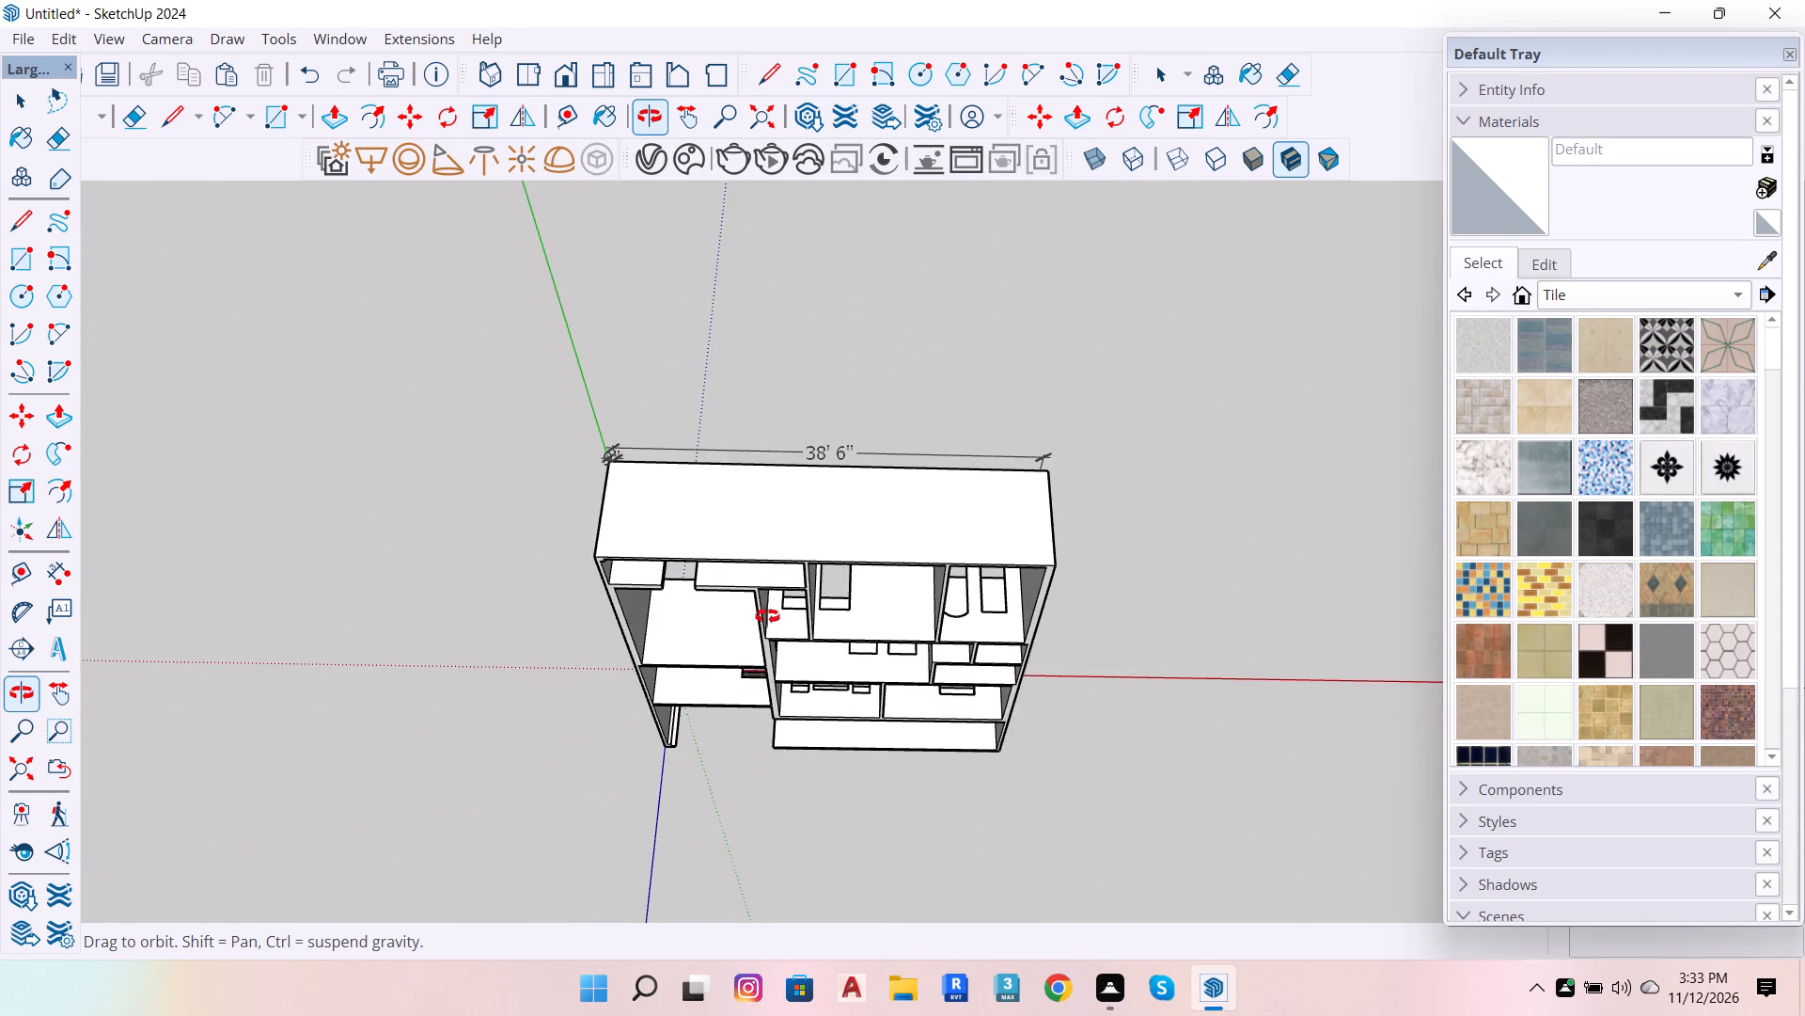
pyautogui.moveTo(772, 603); pyautogui.dragTo(787, 1005)
pyautogui.scroll(4, 796, 787)
pyautogui.press('space')
pyautogui.click(845, 770)
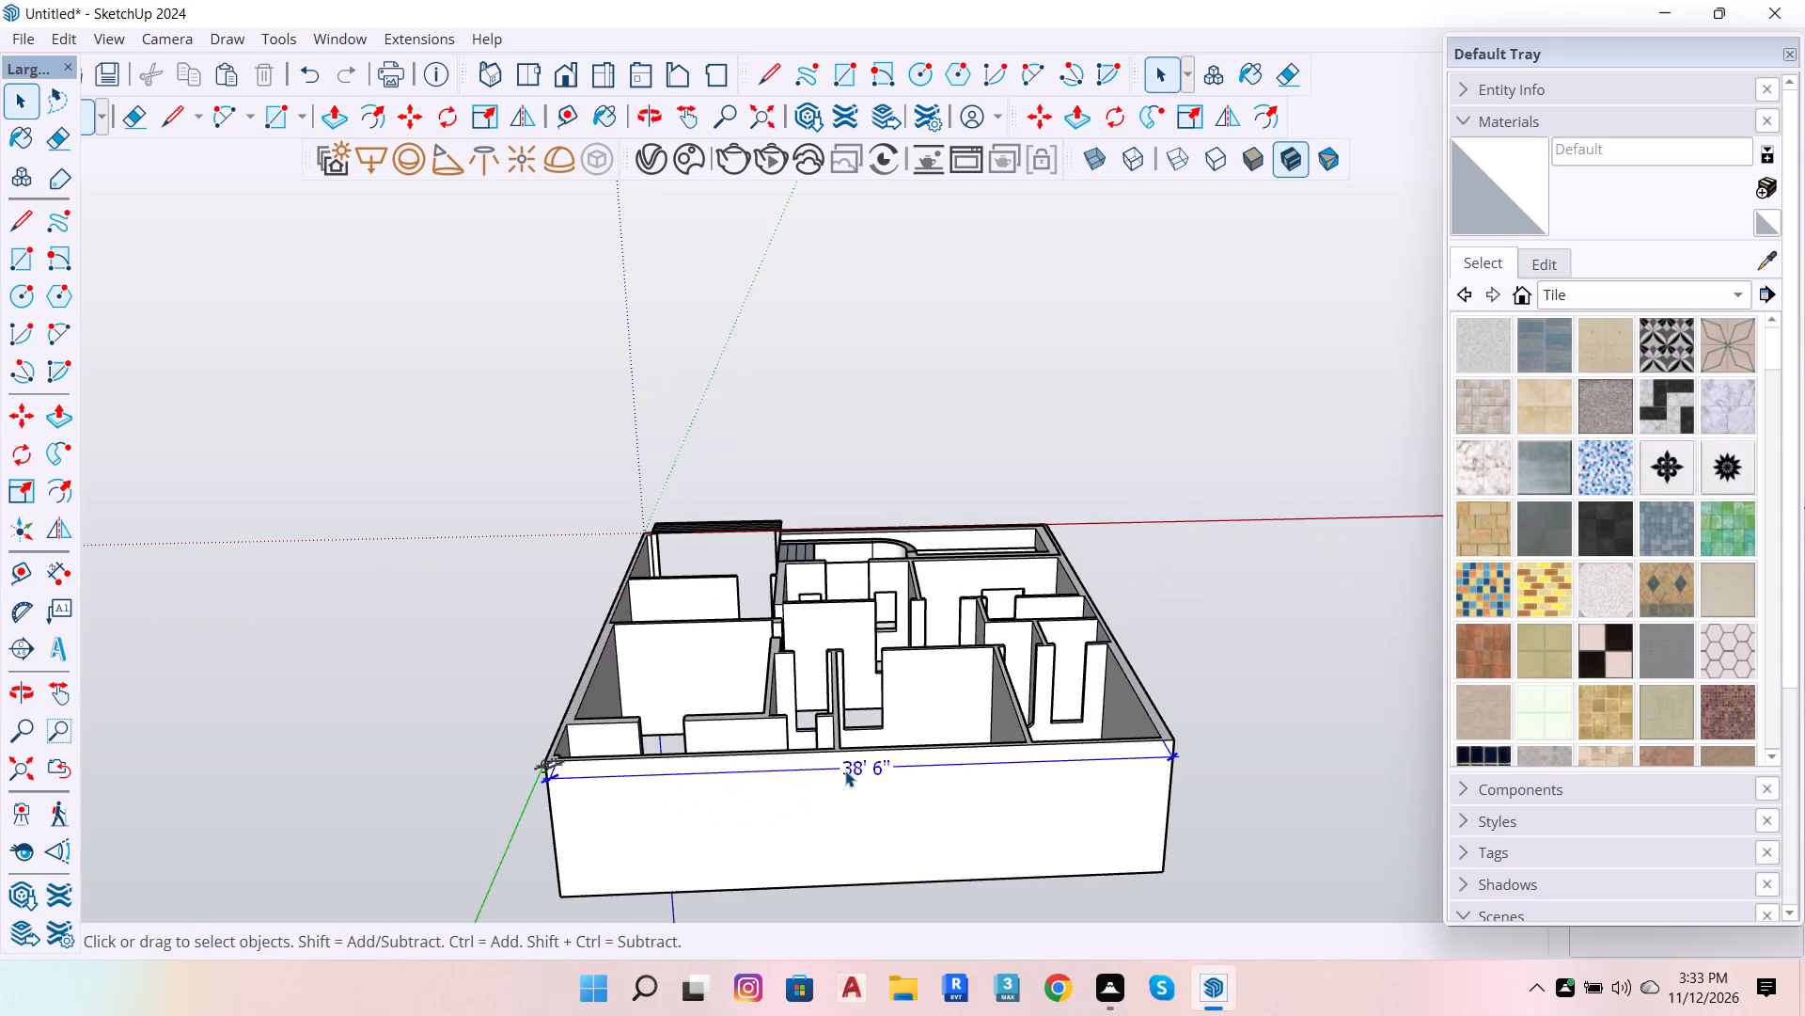
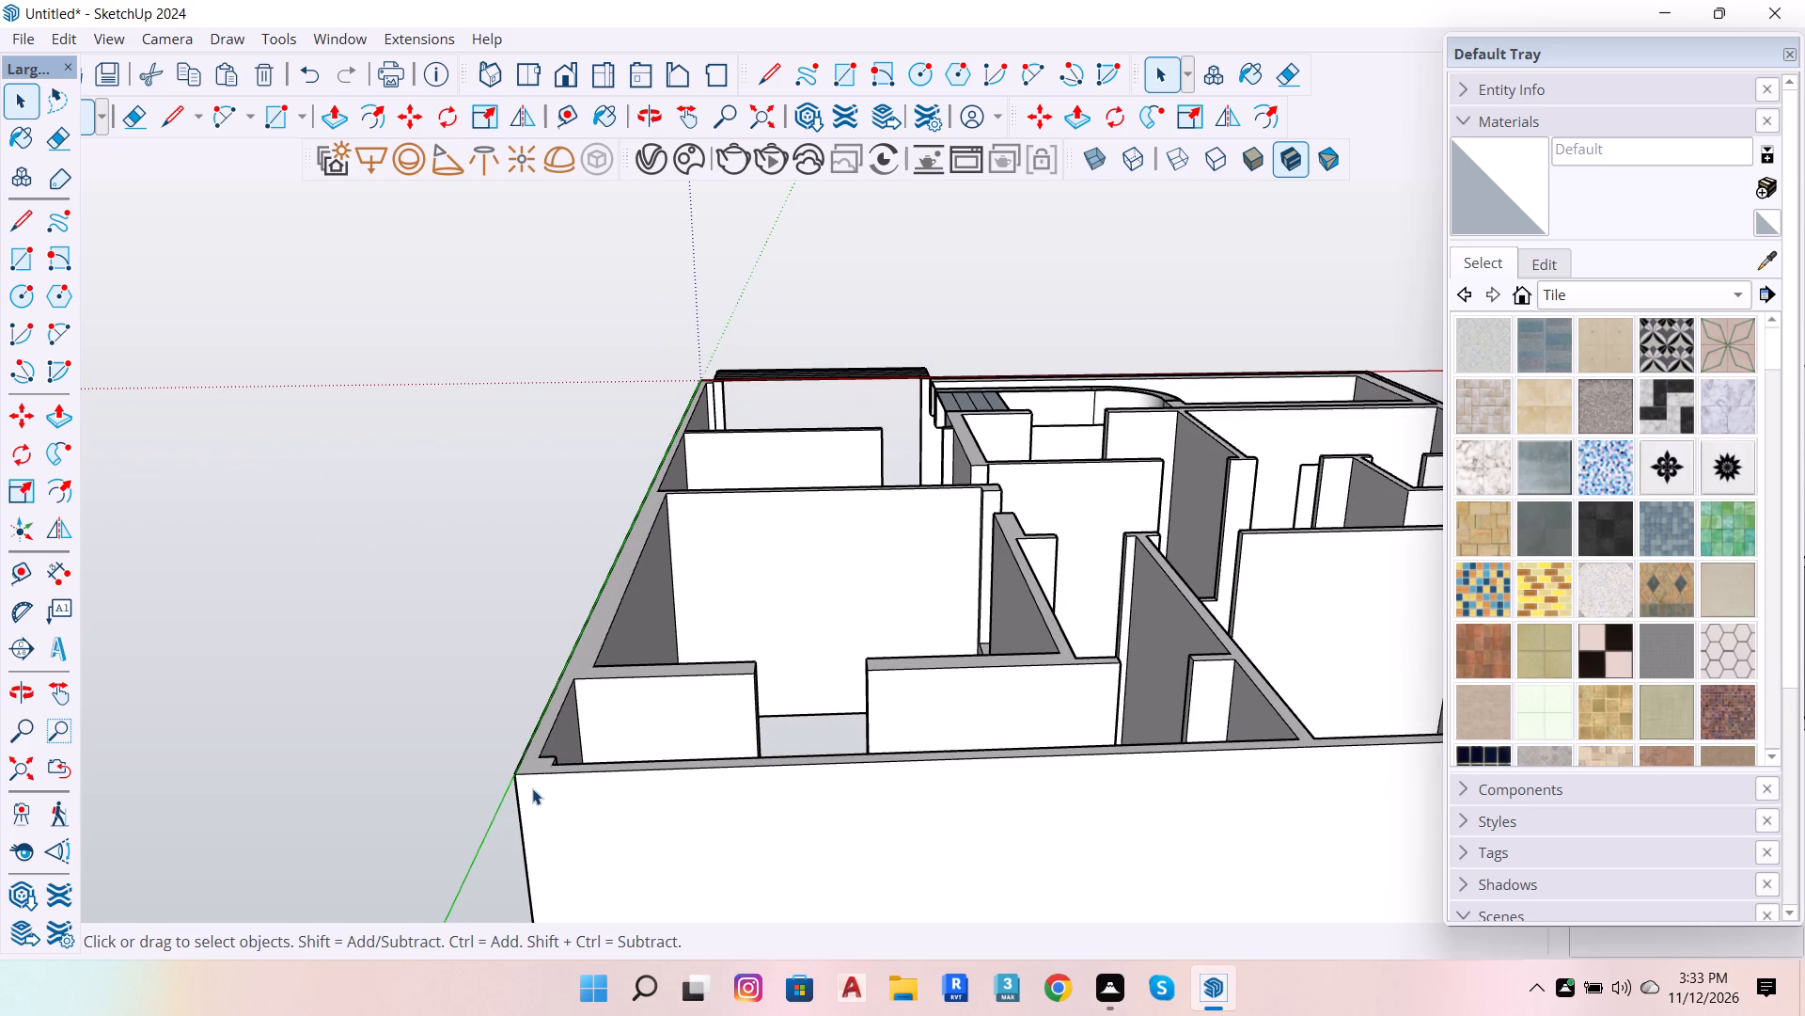
# Draw a 40' by 45' floor rectangle across the underside of the house, between opposite corners of the outer walls.
pyautogui.scroll(-7, 532, 788)
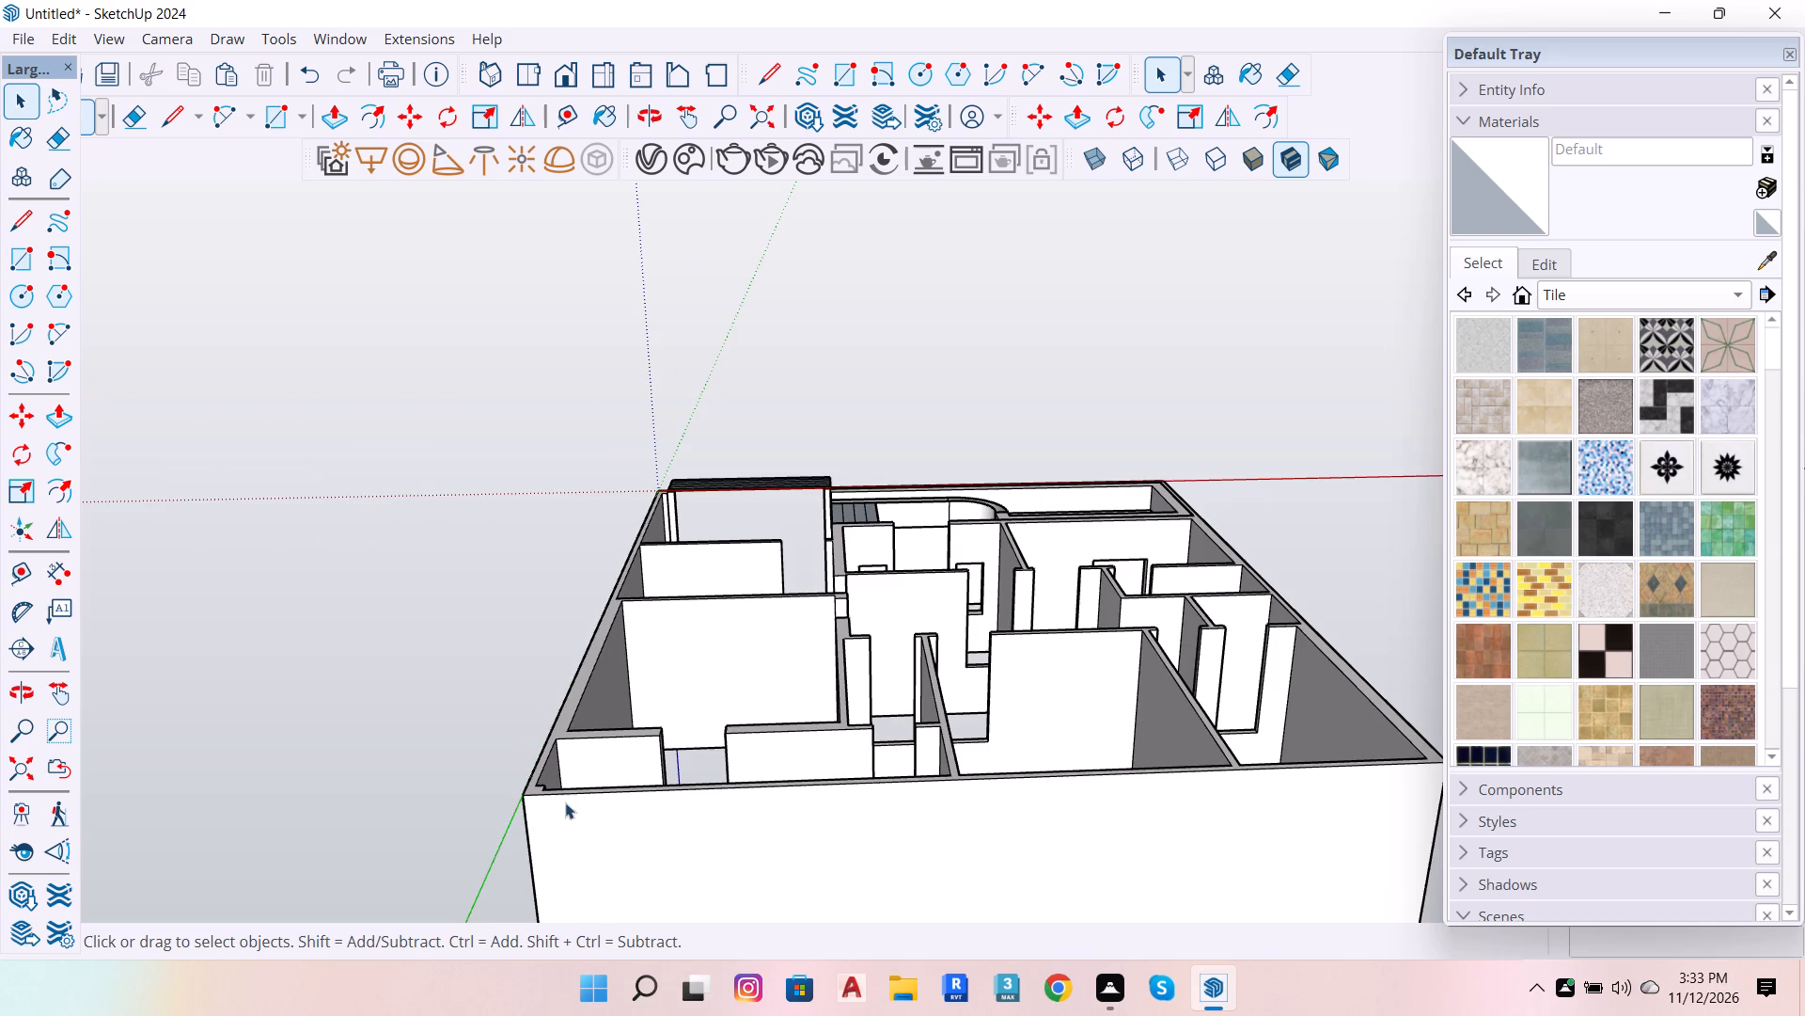
pyautogui.scroll(2, 957, 463)
pyautogui.press('o')
pyautogui.moveTo(967, 410); pyautogui.dragTo(946, 821)
pyautogui.scroll(-6, 901, 643)
pyautogui.scroll(4, 528, 621)
pyautogui.scroll(4, 863, 501)
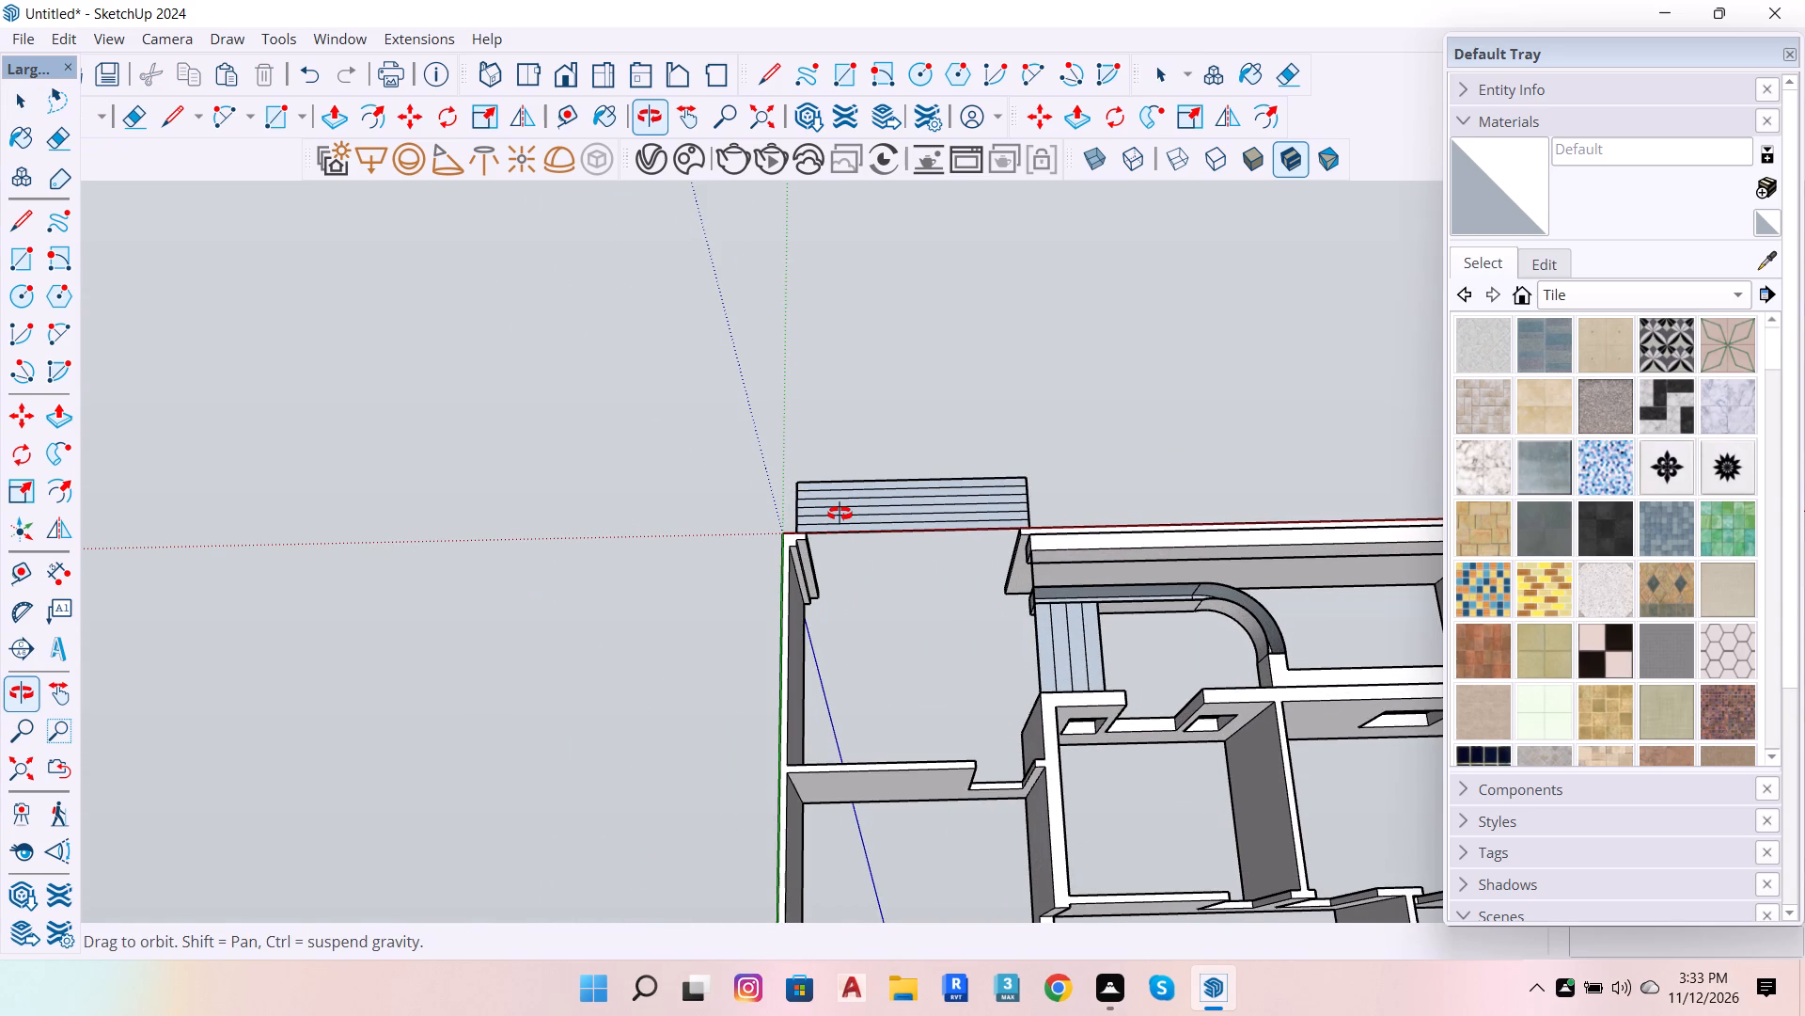
pyautogui.press('r')
pyautogui.moveTo(786, 531); pyautogui.dragTo(785, 539)
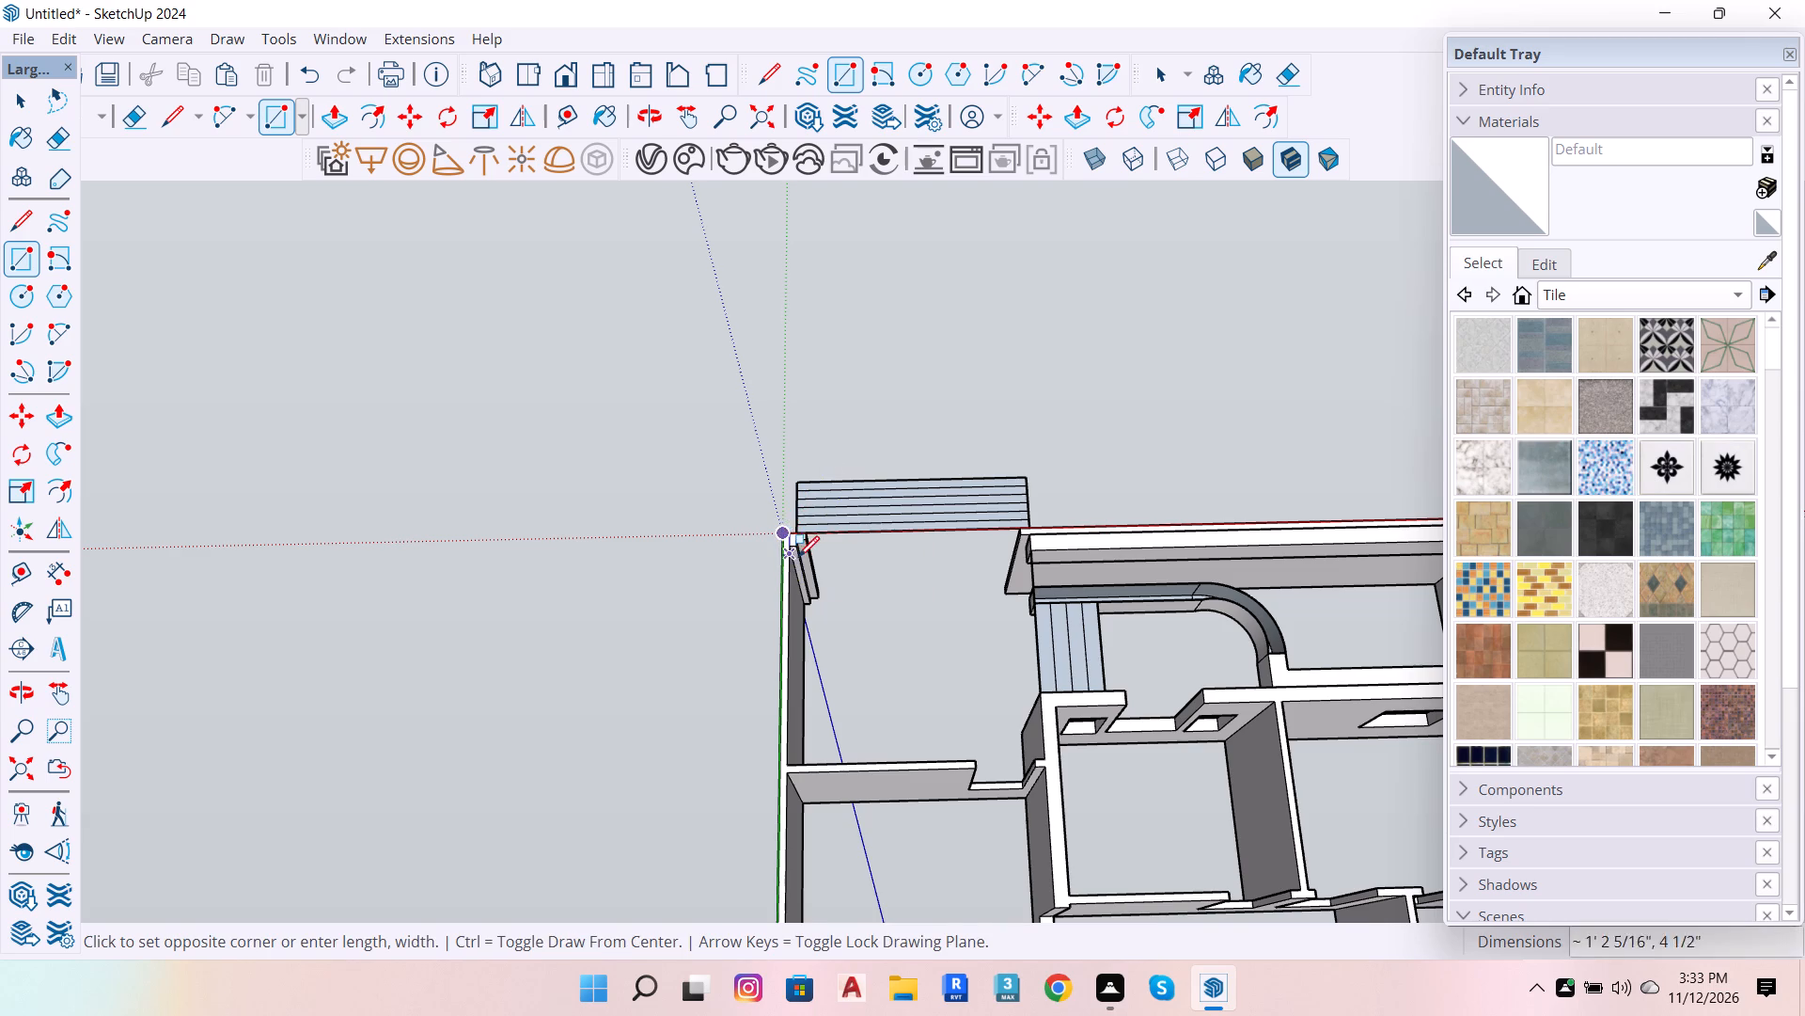
pyautogui.scroll(-12, 799, 564)
pyautogui.scroll(4, 1070, 839)
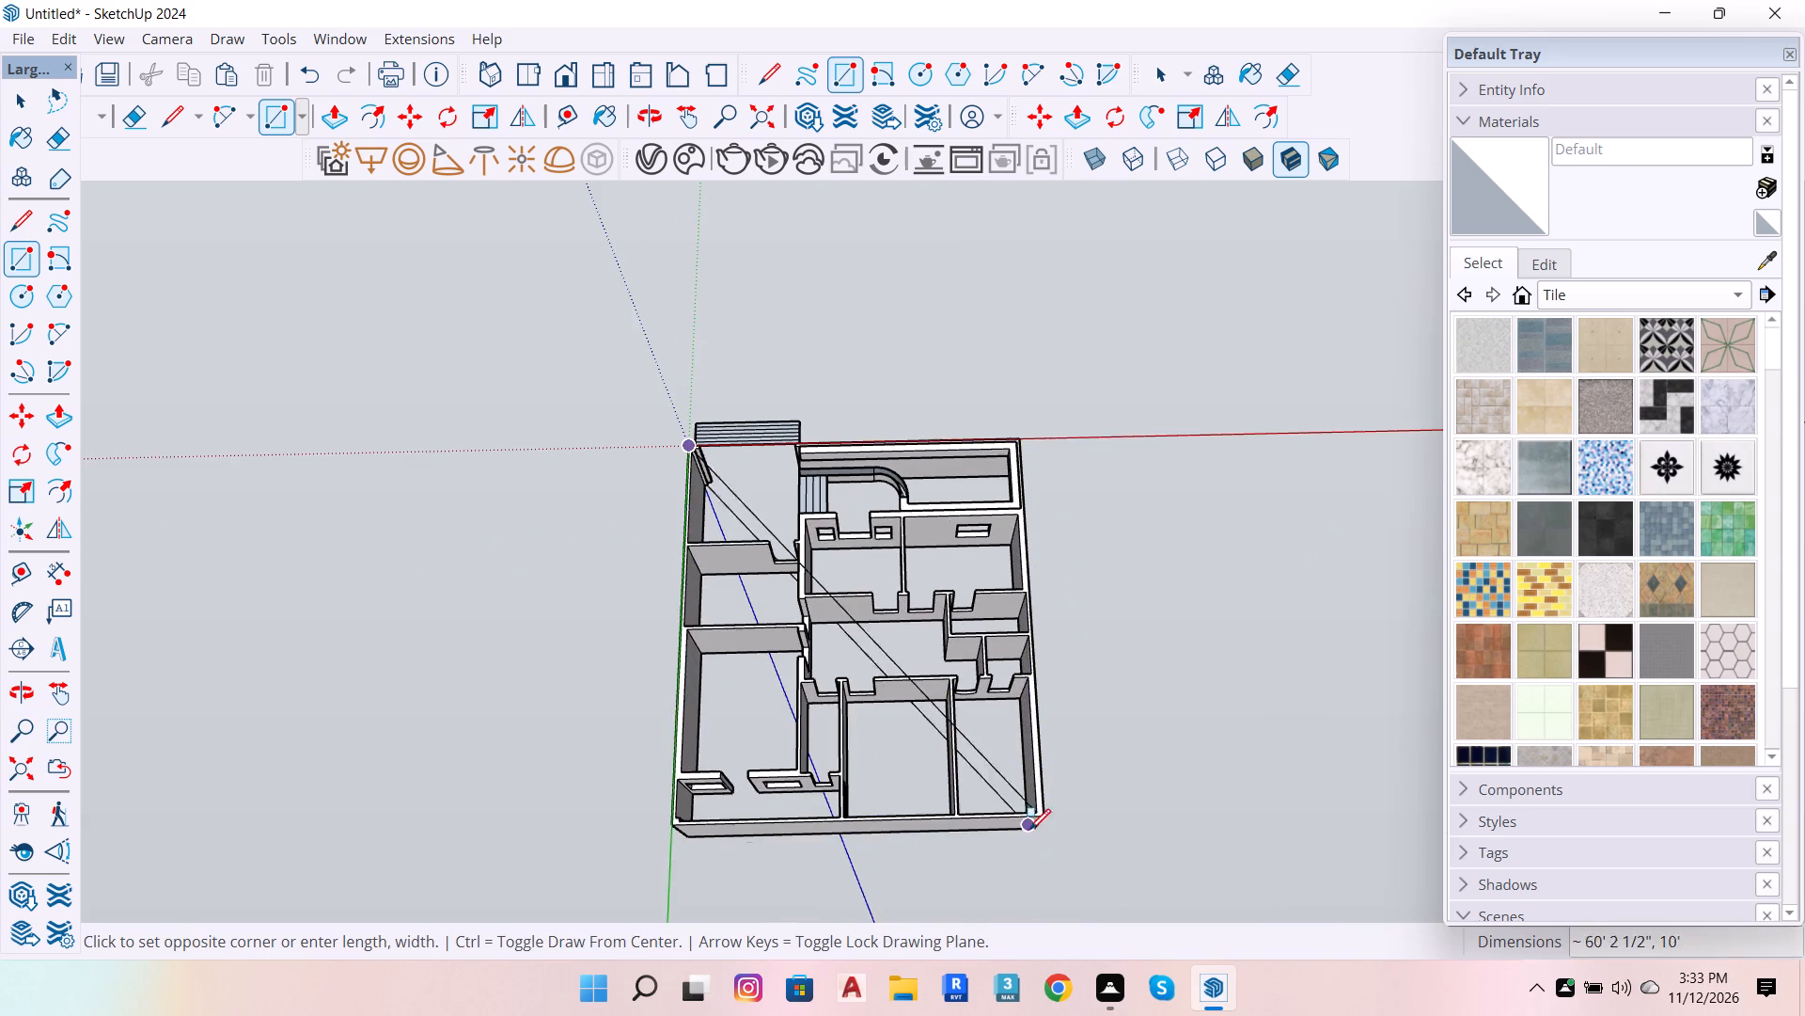
pyautogui.scroll(4, 1028, 821)
pyautogui.click(1059, 809)
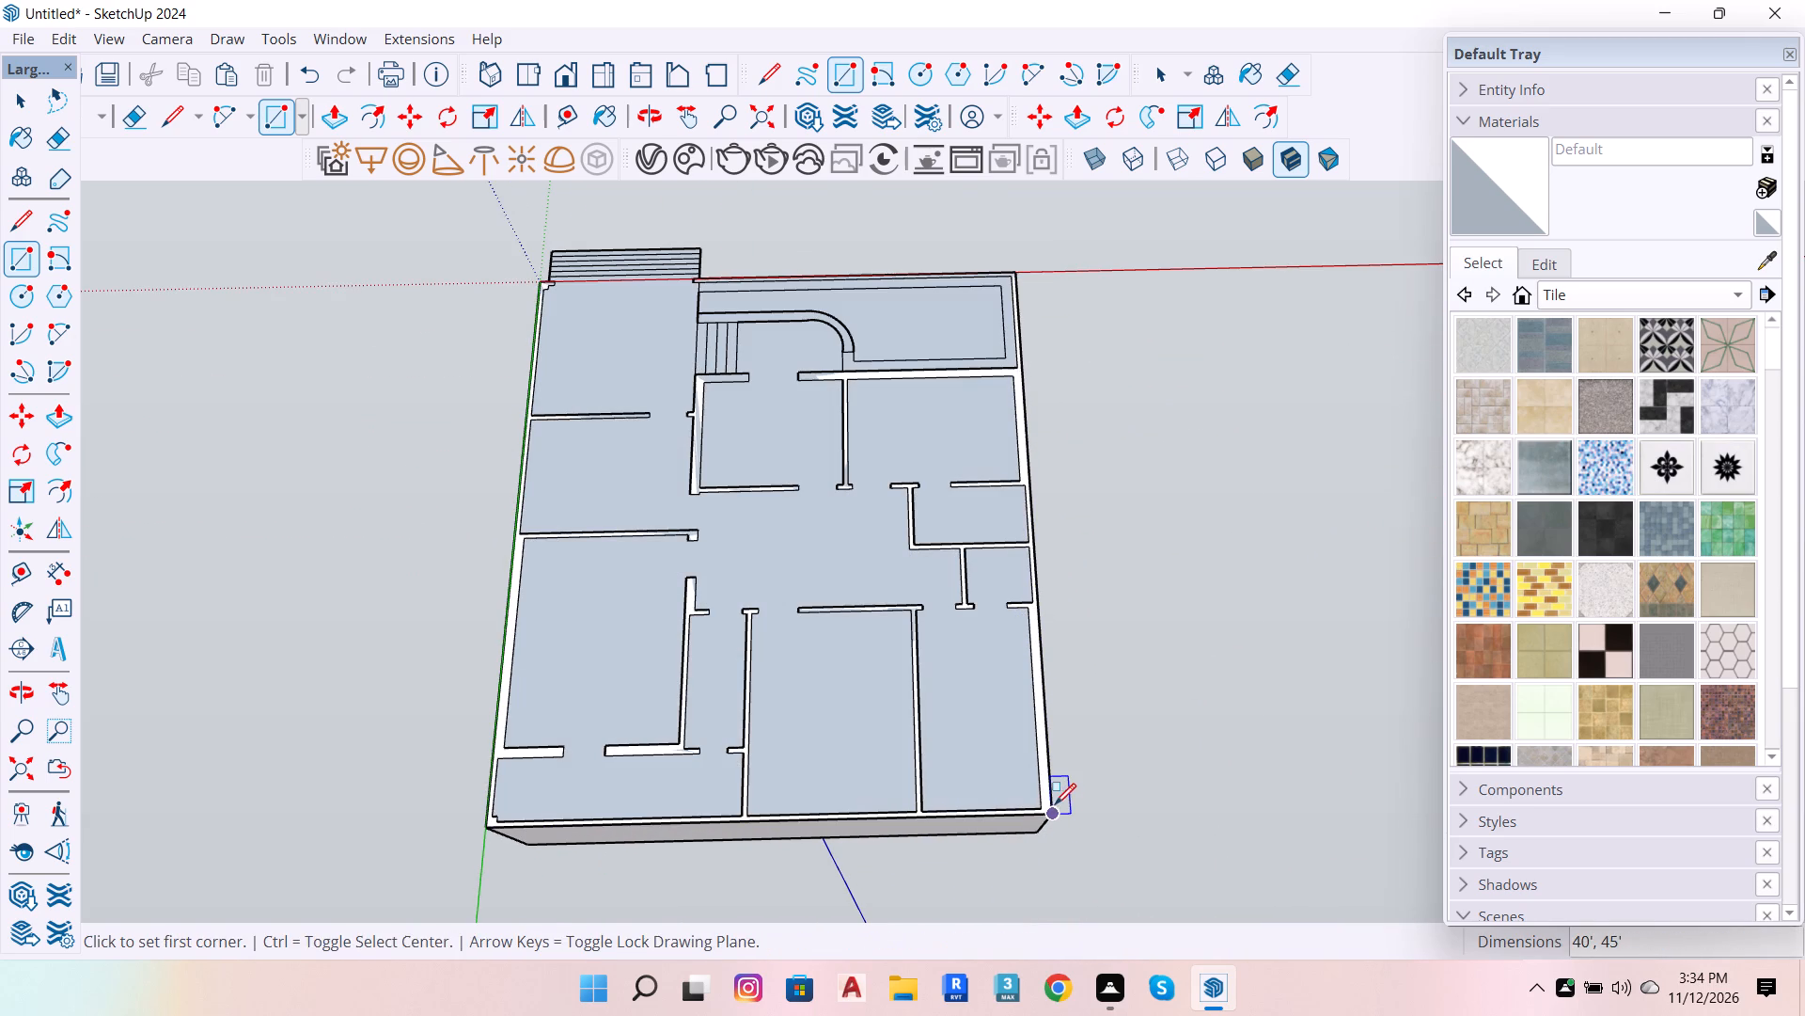
# Group the new floor face together with its bounding edges.
pyautogui.press('space')
pyautogui.doubleClick(1007, 770)
pyautogui.rightClick(1007, 770)
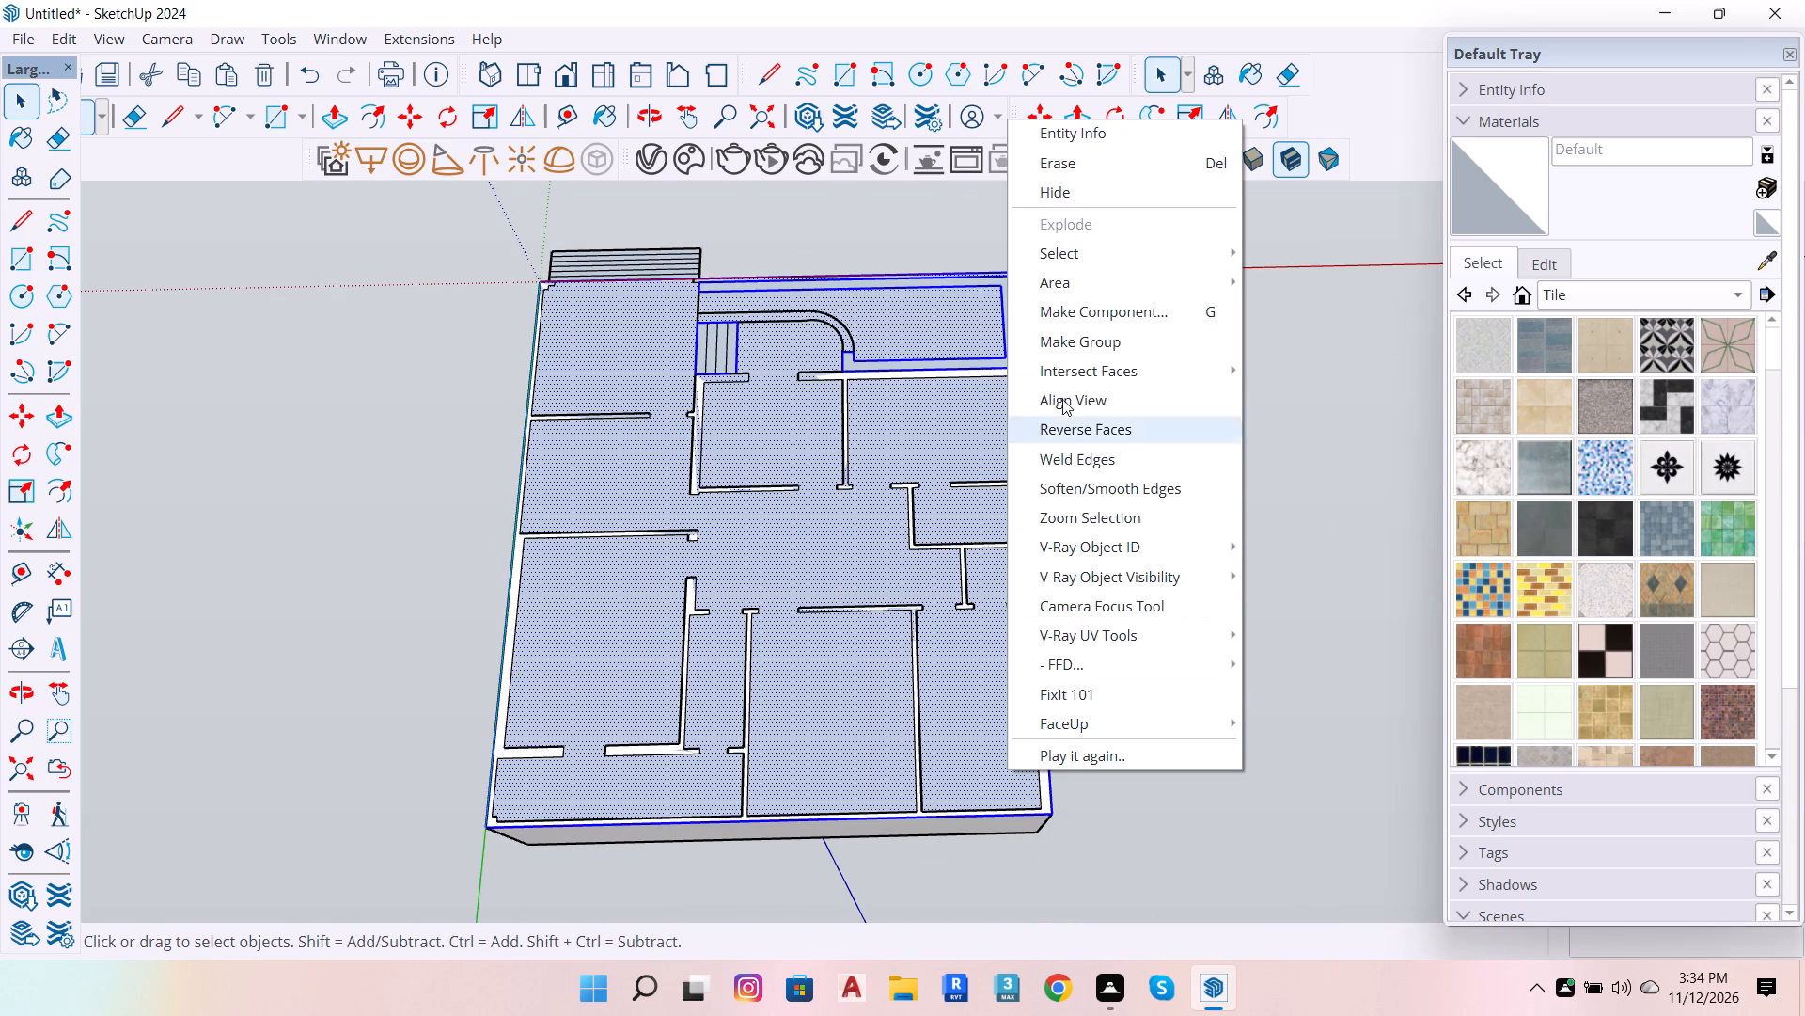
pyautogui.click(1098, 341)
# Open the floor group and extrude the floor face into a 4" thick slab.
pyautogui.doubleClick(984, 641)
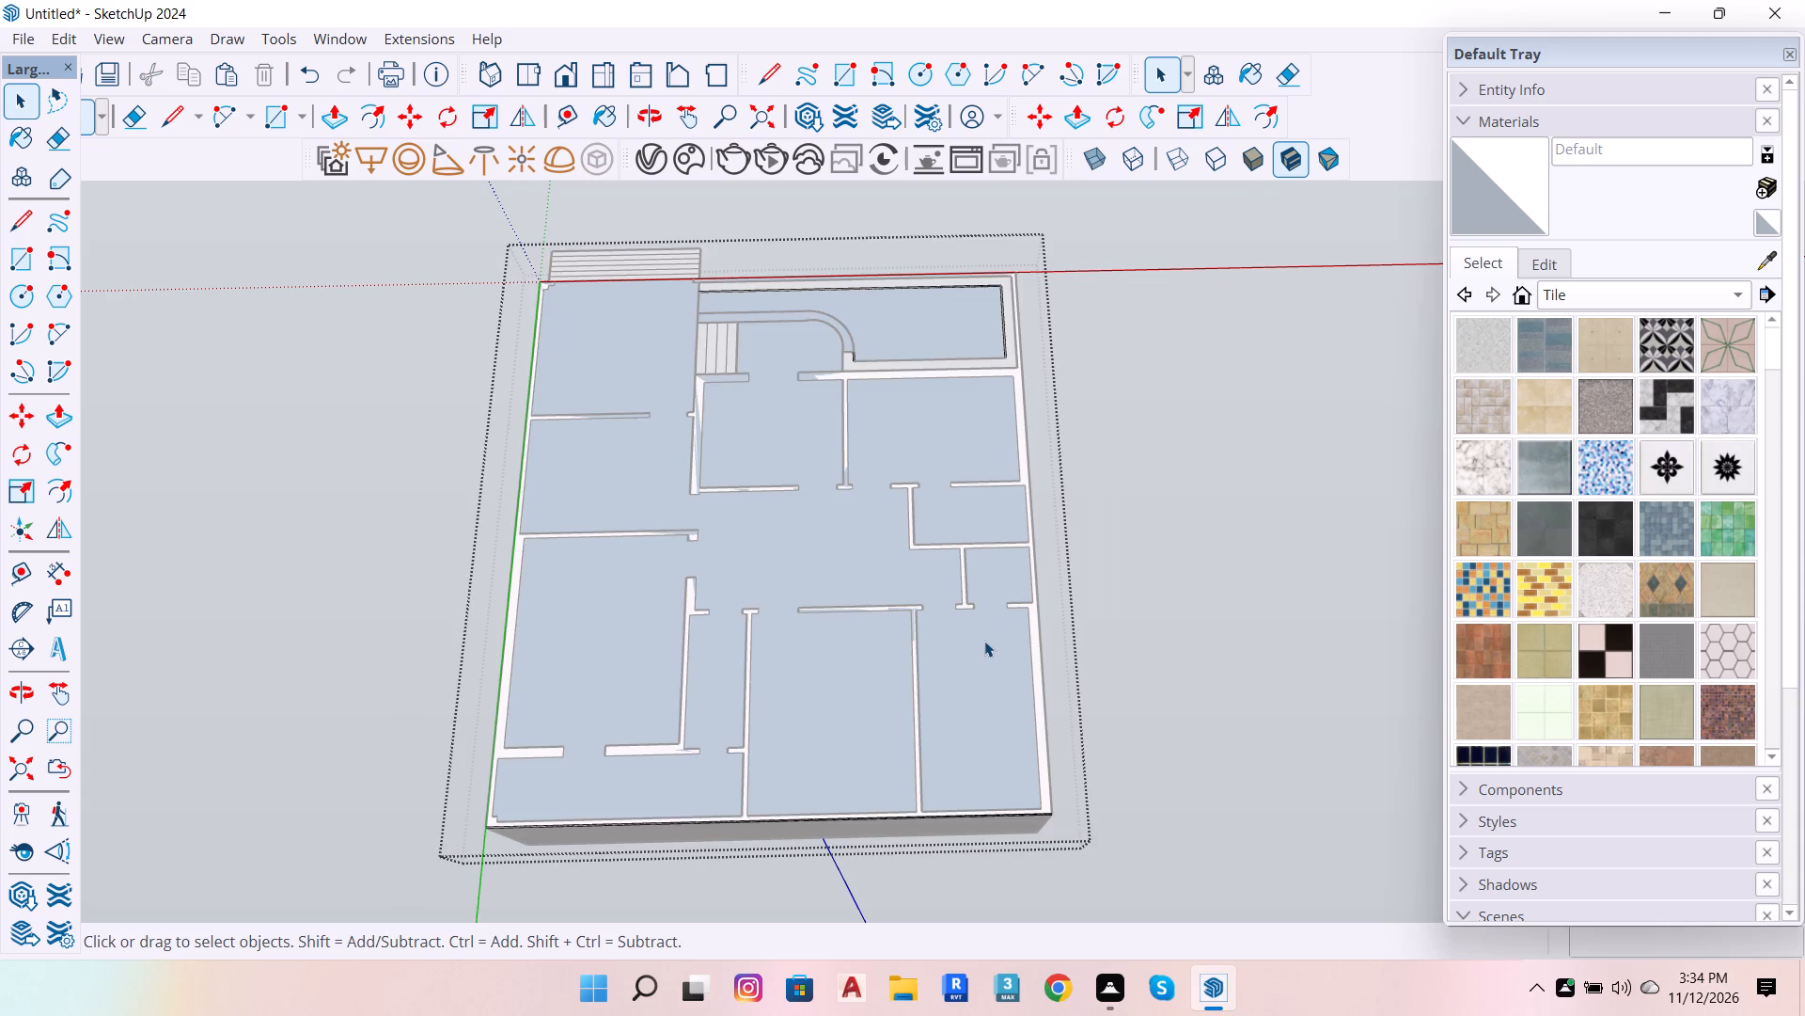
pyautogui.click(984, 641)
pyautogui.press('p')
pyautogui.click(984, 641)
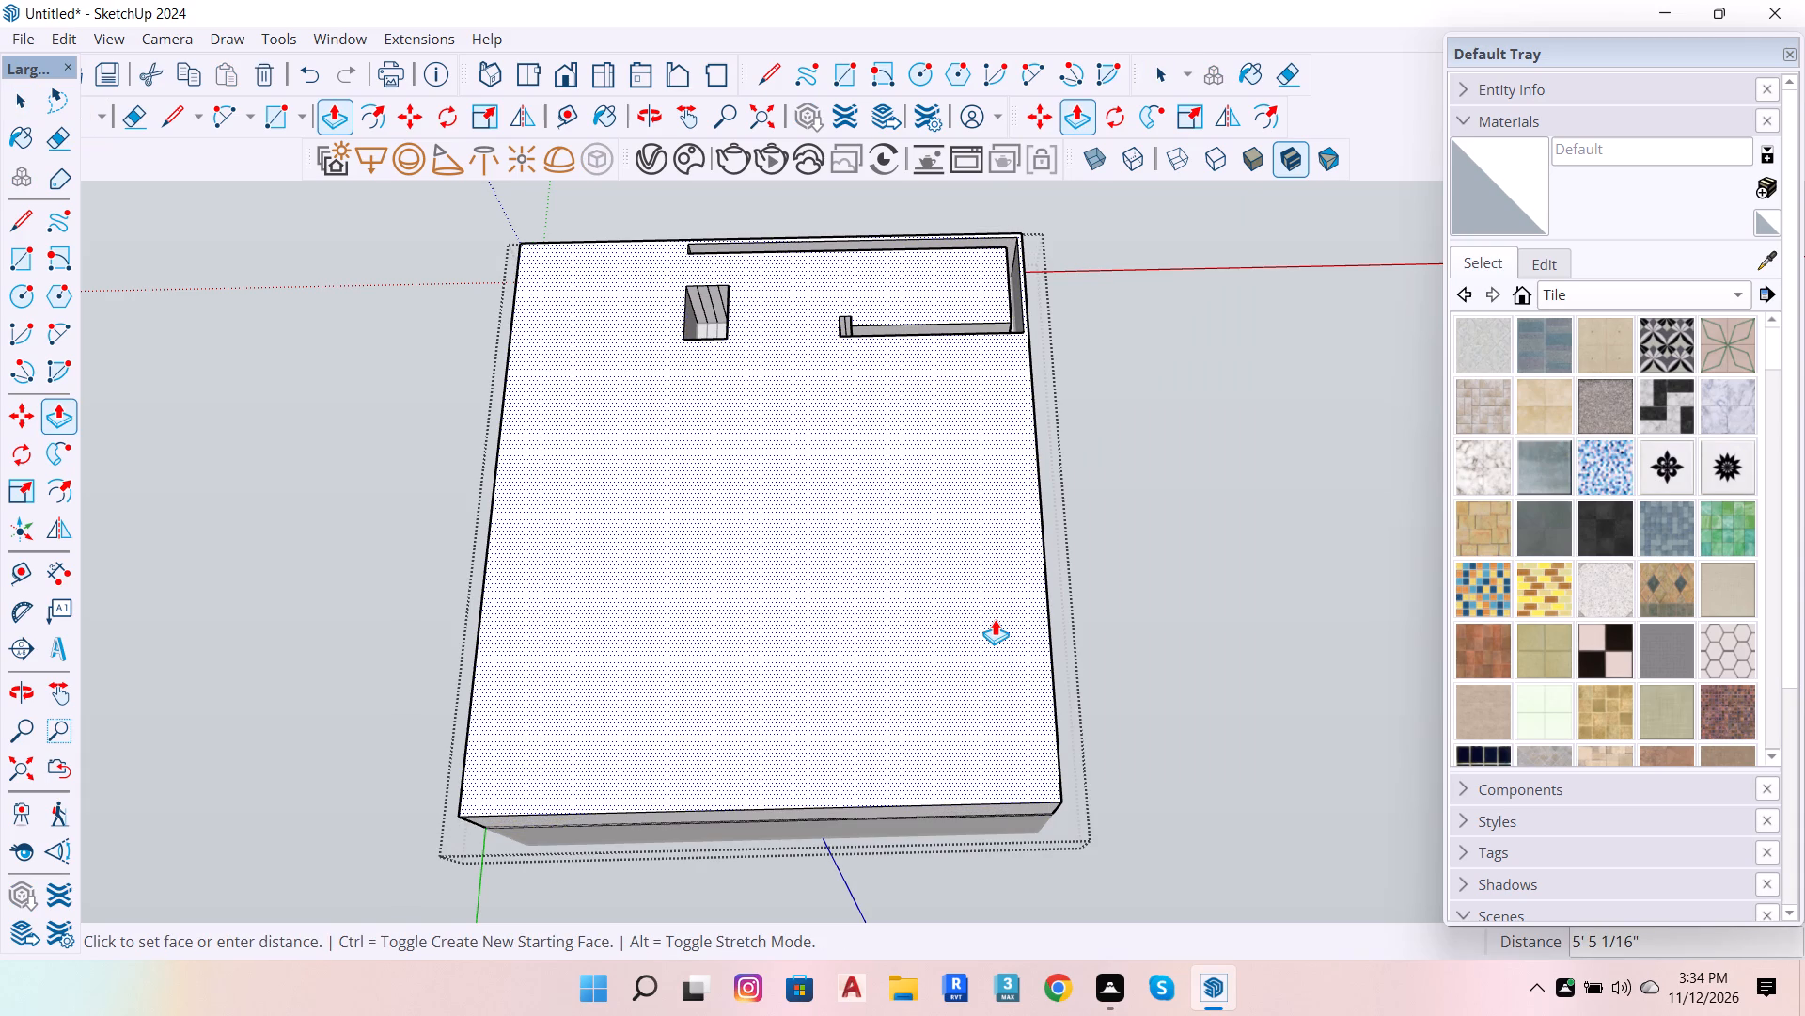
pyautogui.press('4')
pyautogui.press('Return')
pyautogui.press('space')
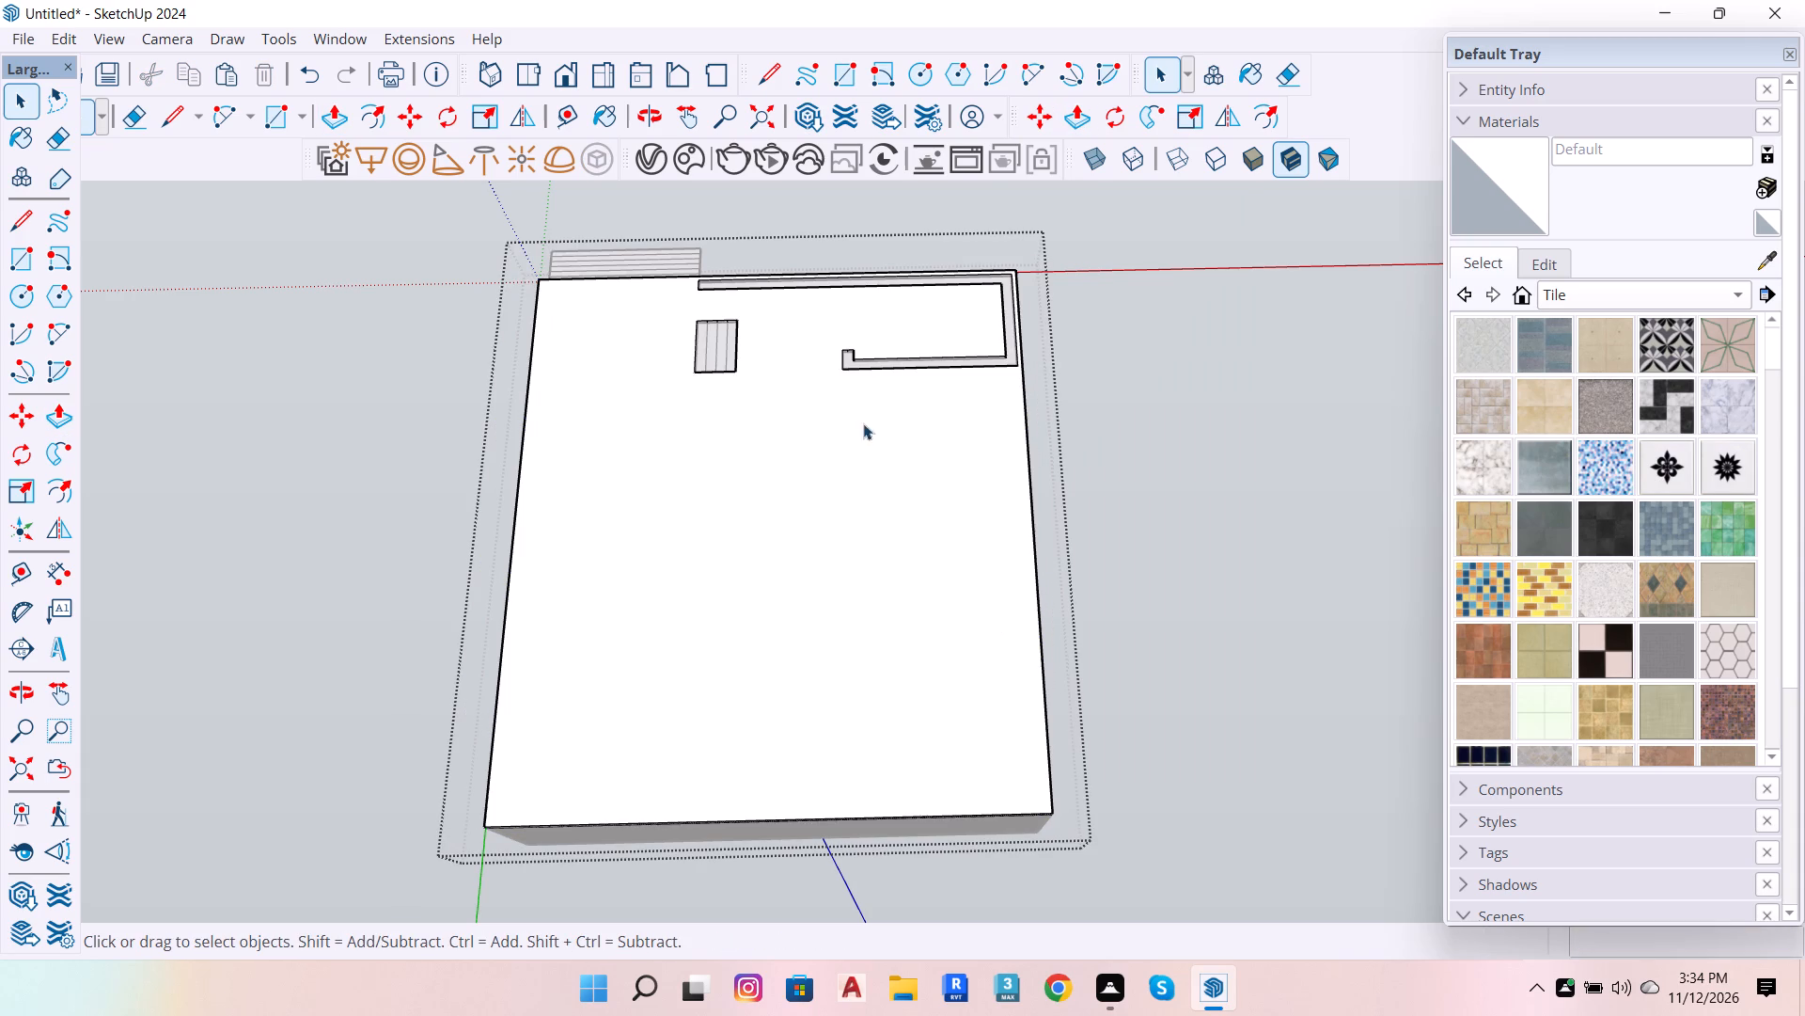
# Fill the long inner arm of the veranda wall gap in the slab by pushing its side face 11".
pyautogui.scroll(6, 886, 349)
pyautogui.scroll(7, 1043, 381)
pyautogui.click(1022, 372)
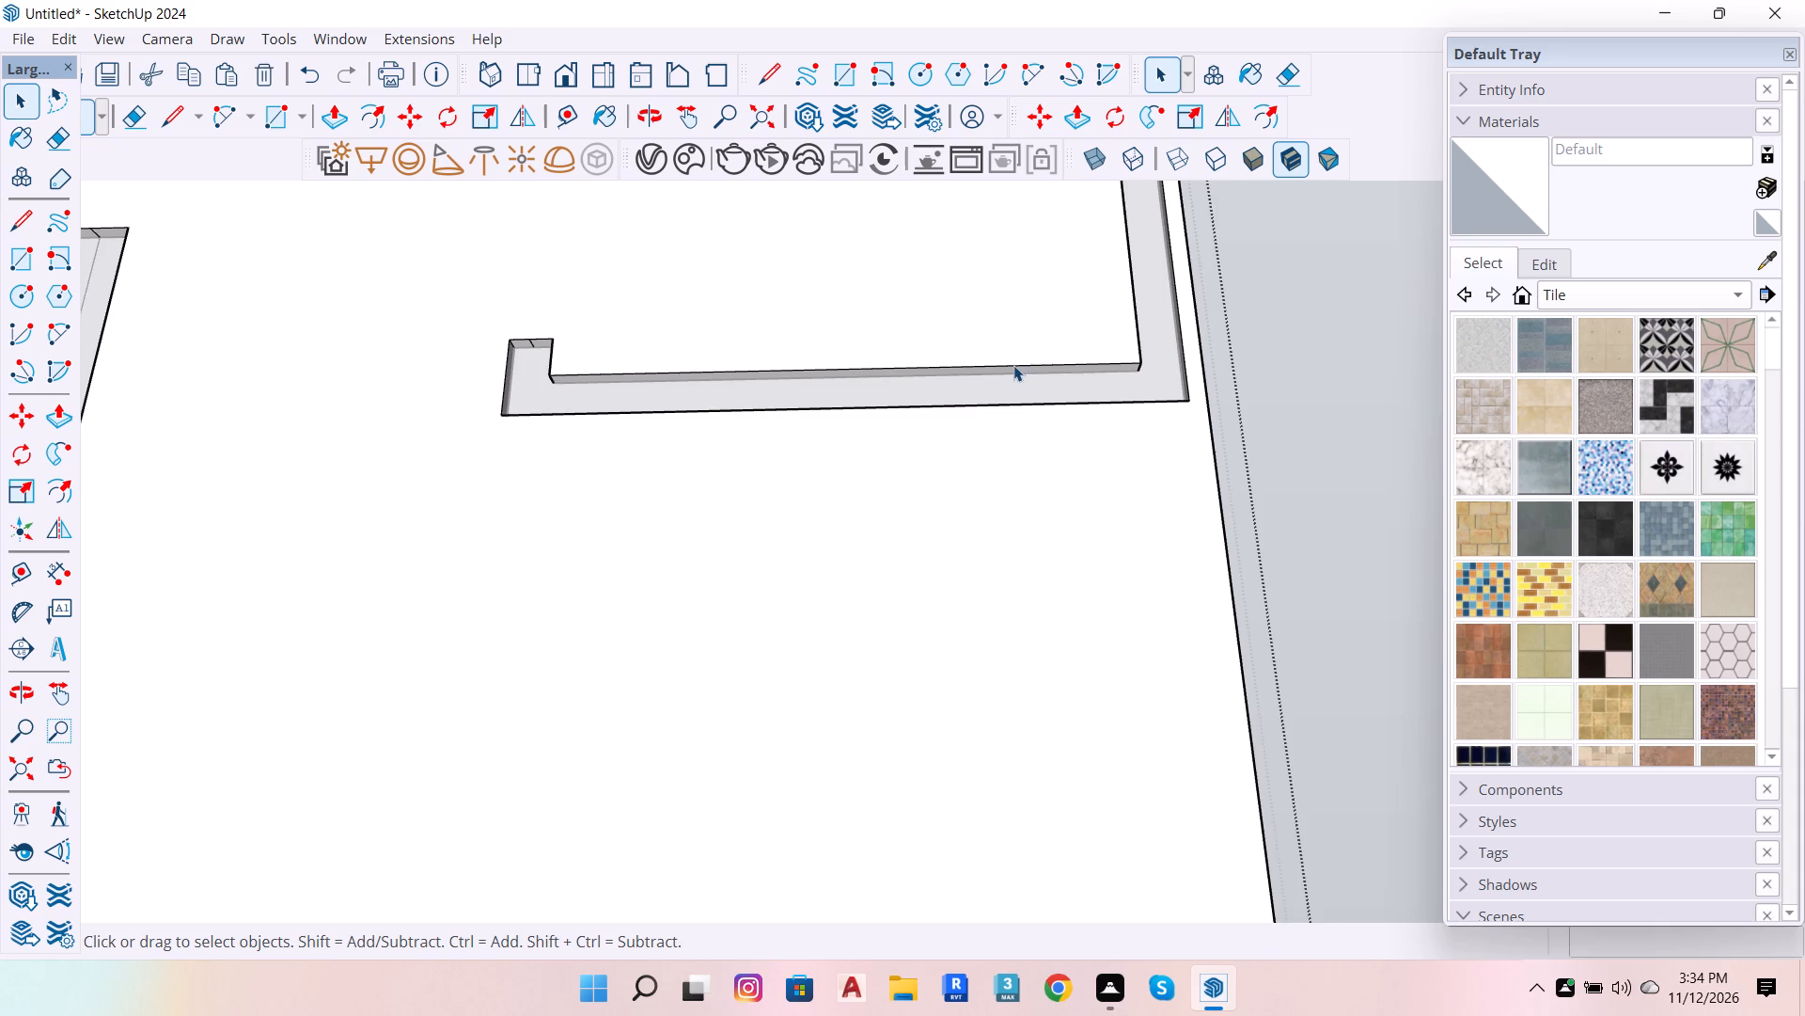
pyautogui.scroll(5, 1013, 365)
pyautogui.click(1013, 370)
pyautogui.doubleClick(1013, 377)
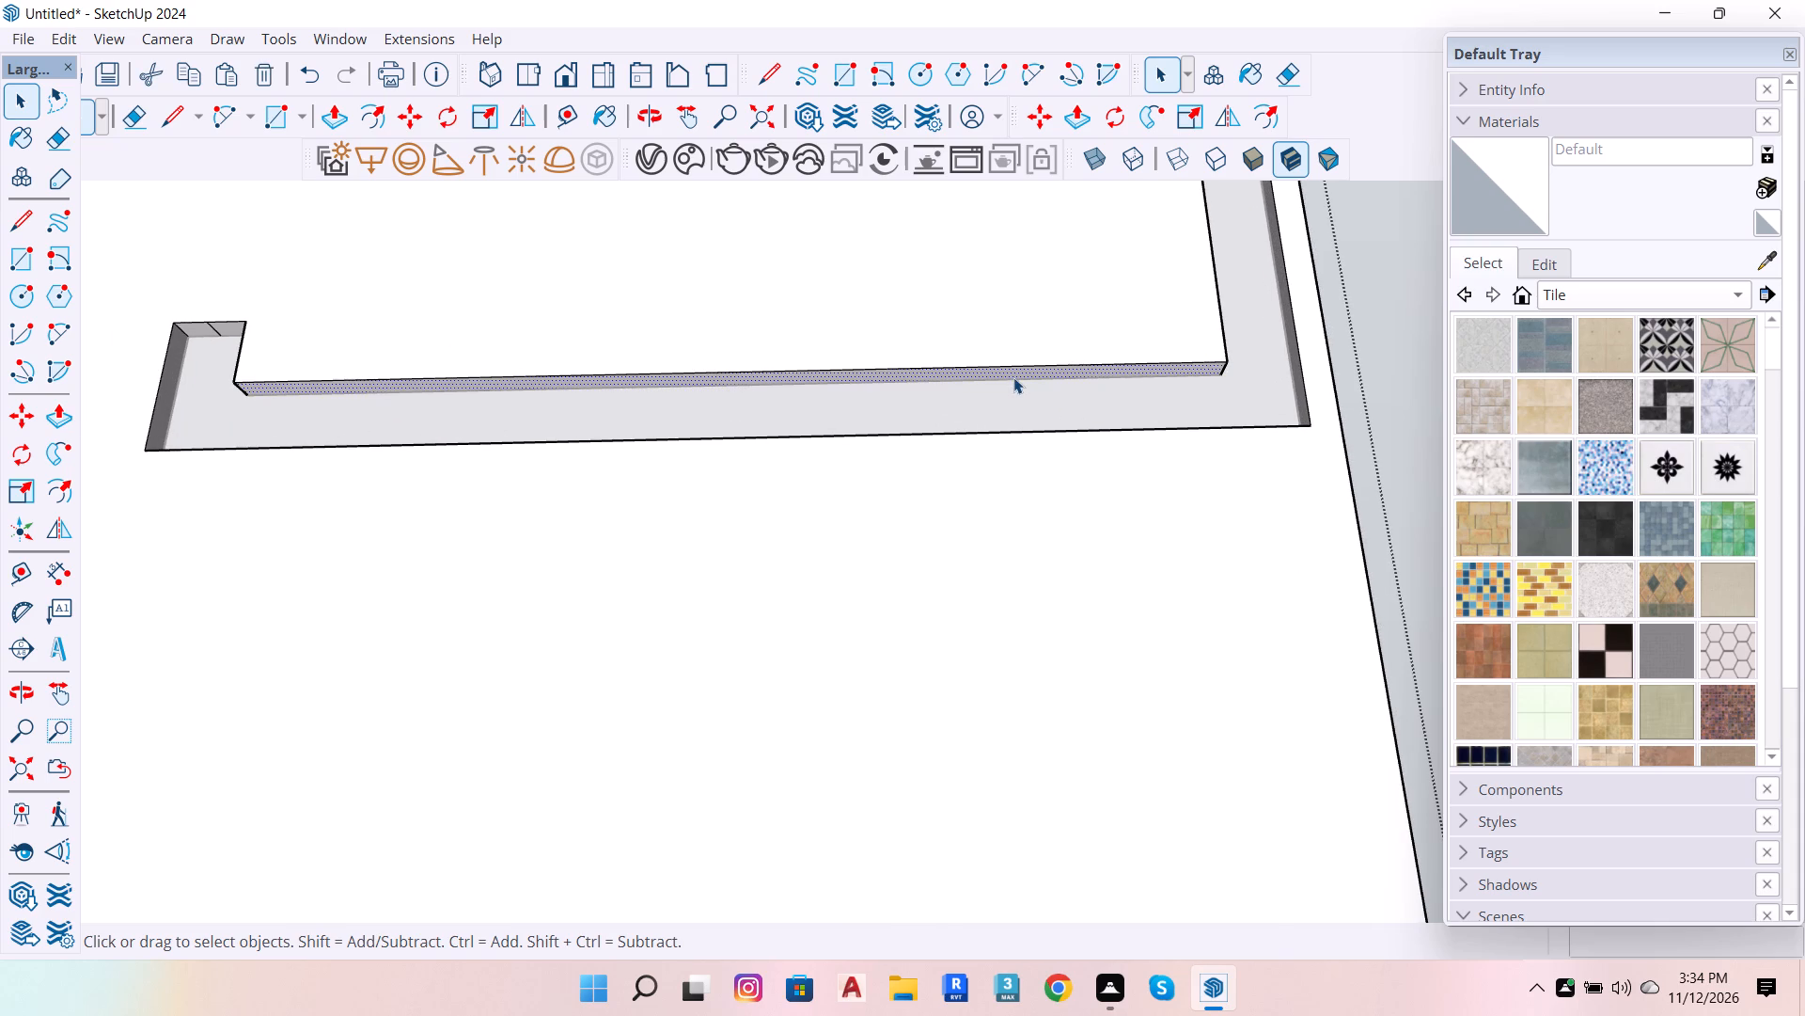
pyautogui.press('BackSpace')
pyautogui.press('p')
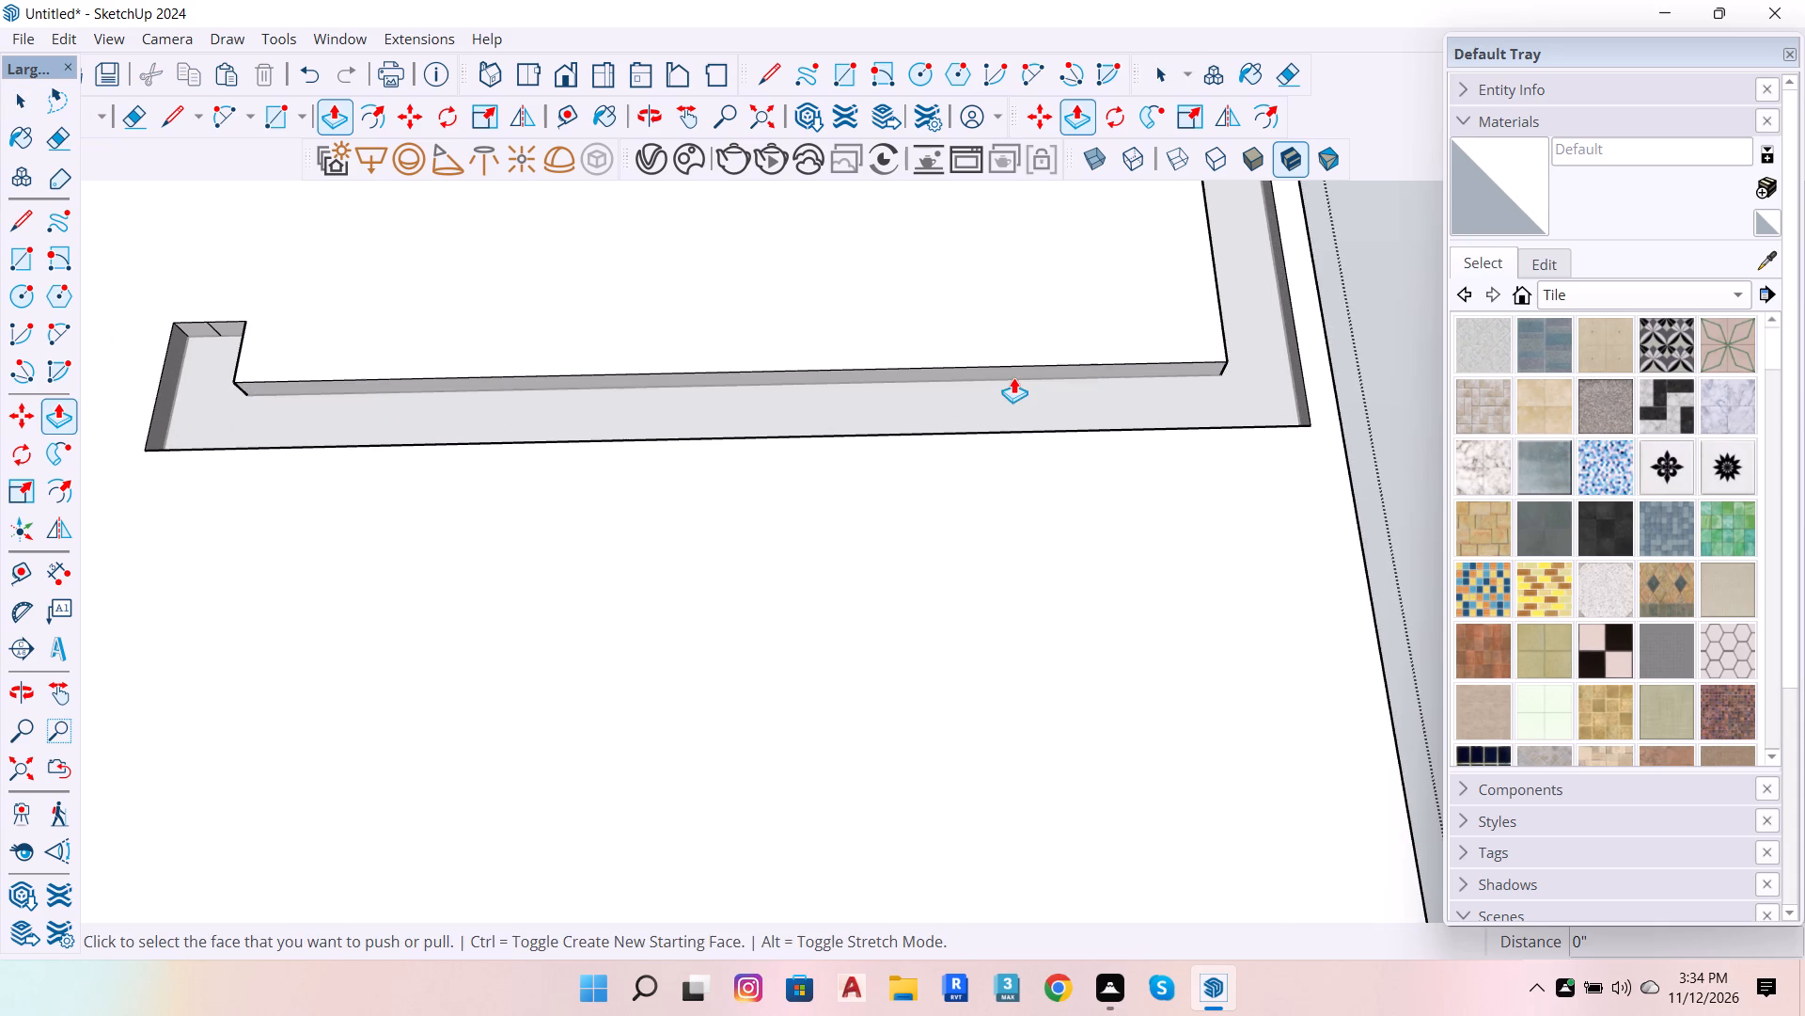
pyautogui.click(1014, 366)
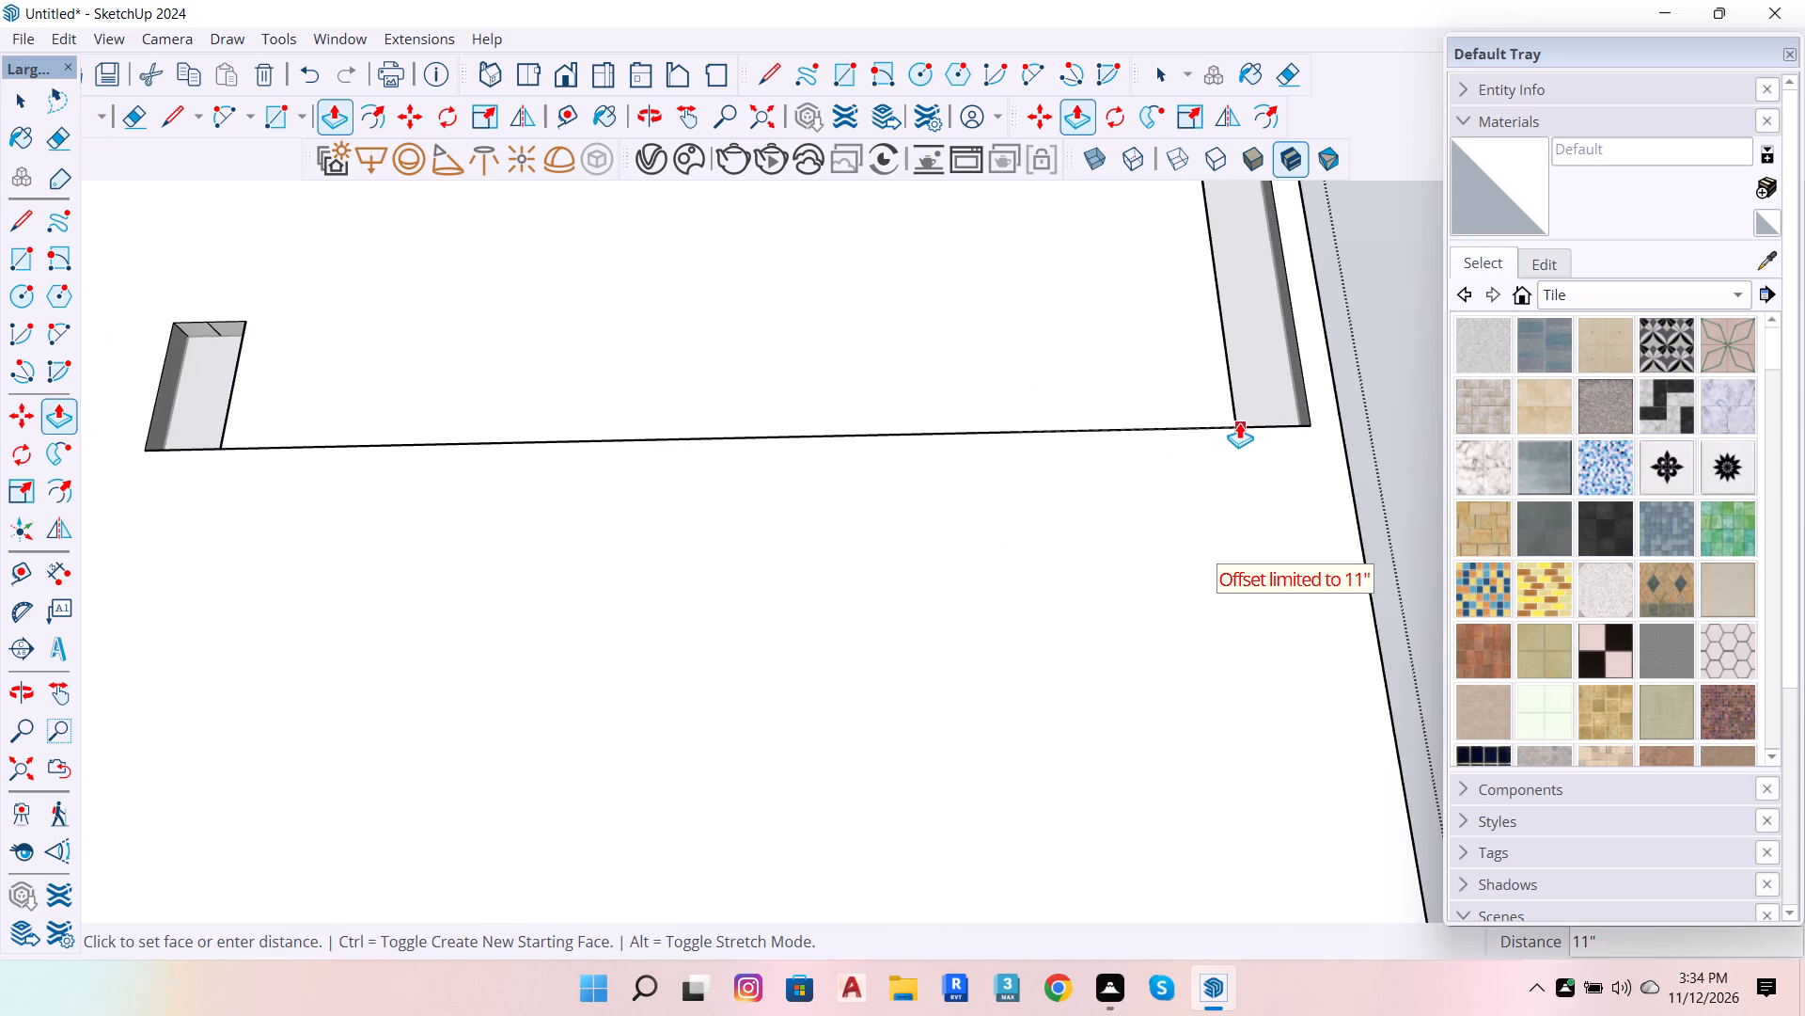
pyautogui.click(1236, 422)
# Close the short pocket left at the end of the filled veranda gap by extending its side faces.
pyautogui.scroll(-7, 1274, 554)
pyautogui.scroll(8, 652, 464)
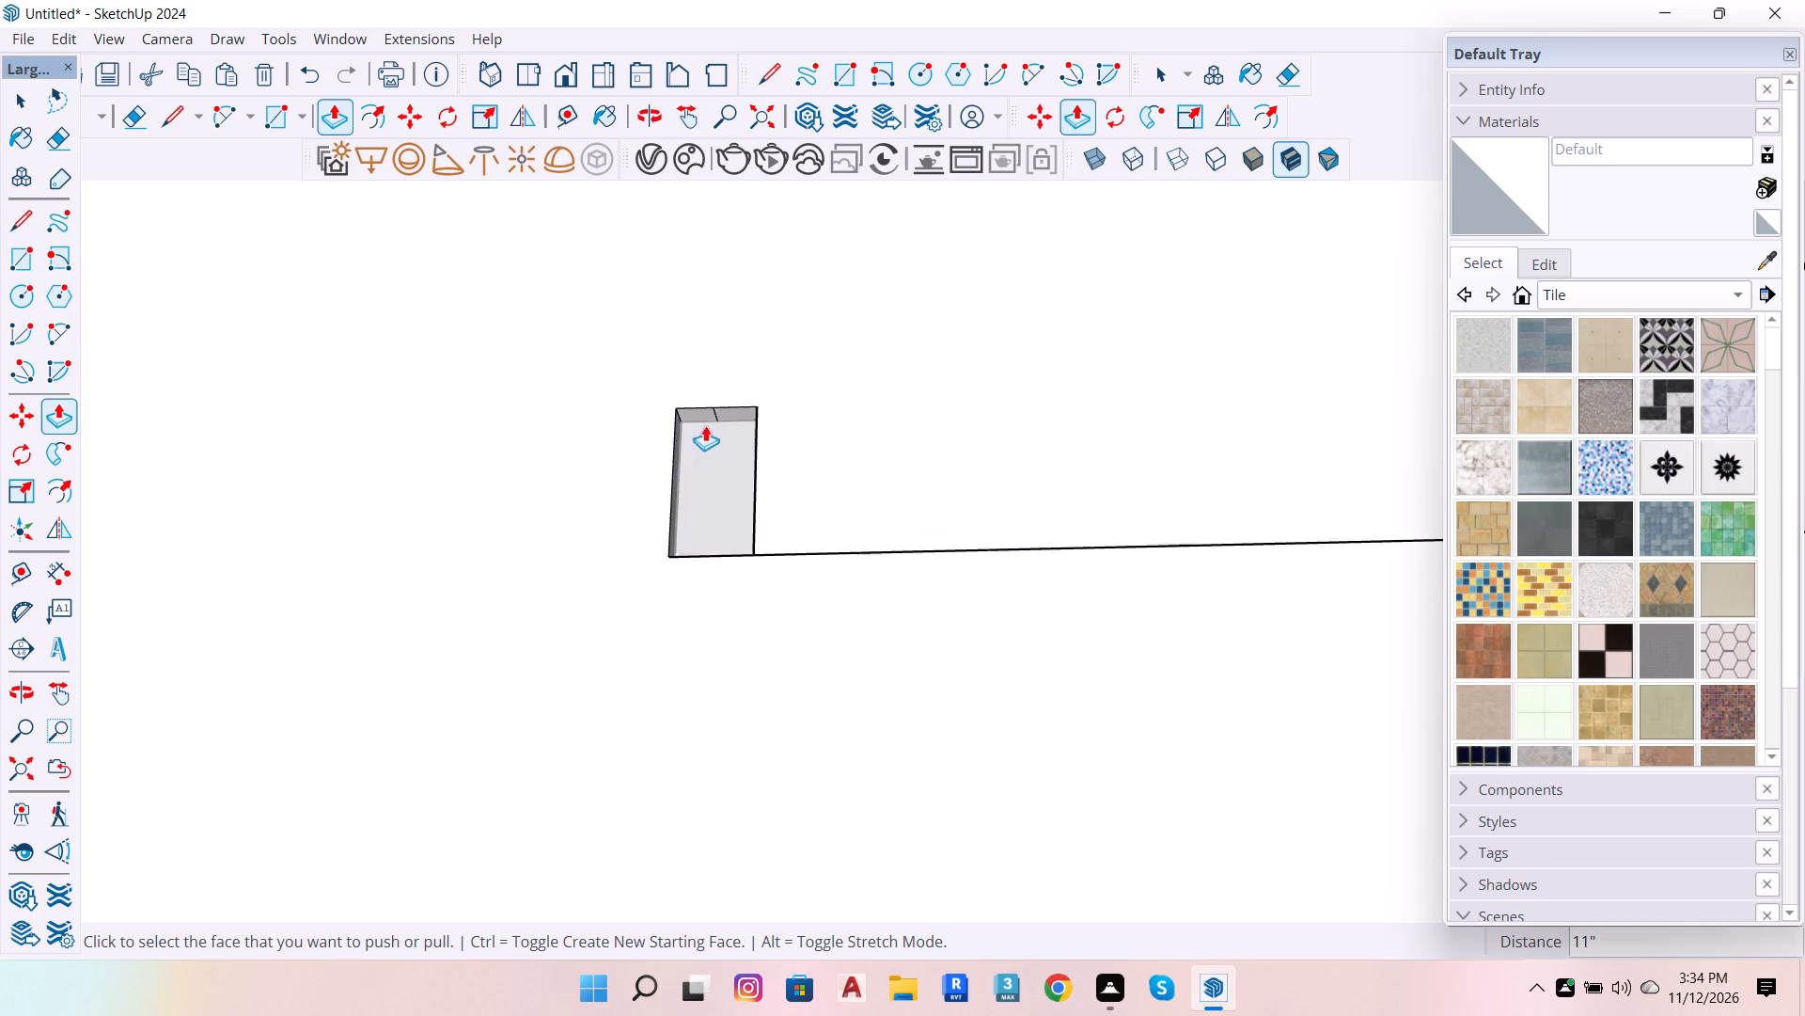
pyautogui.scroll(3, 705, 425)
pyautogui.doubleClick(739, 405)
pyautogui.doubleClick(698, 408)
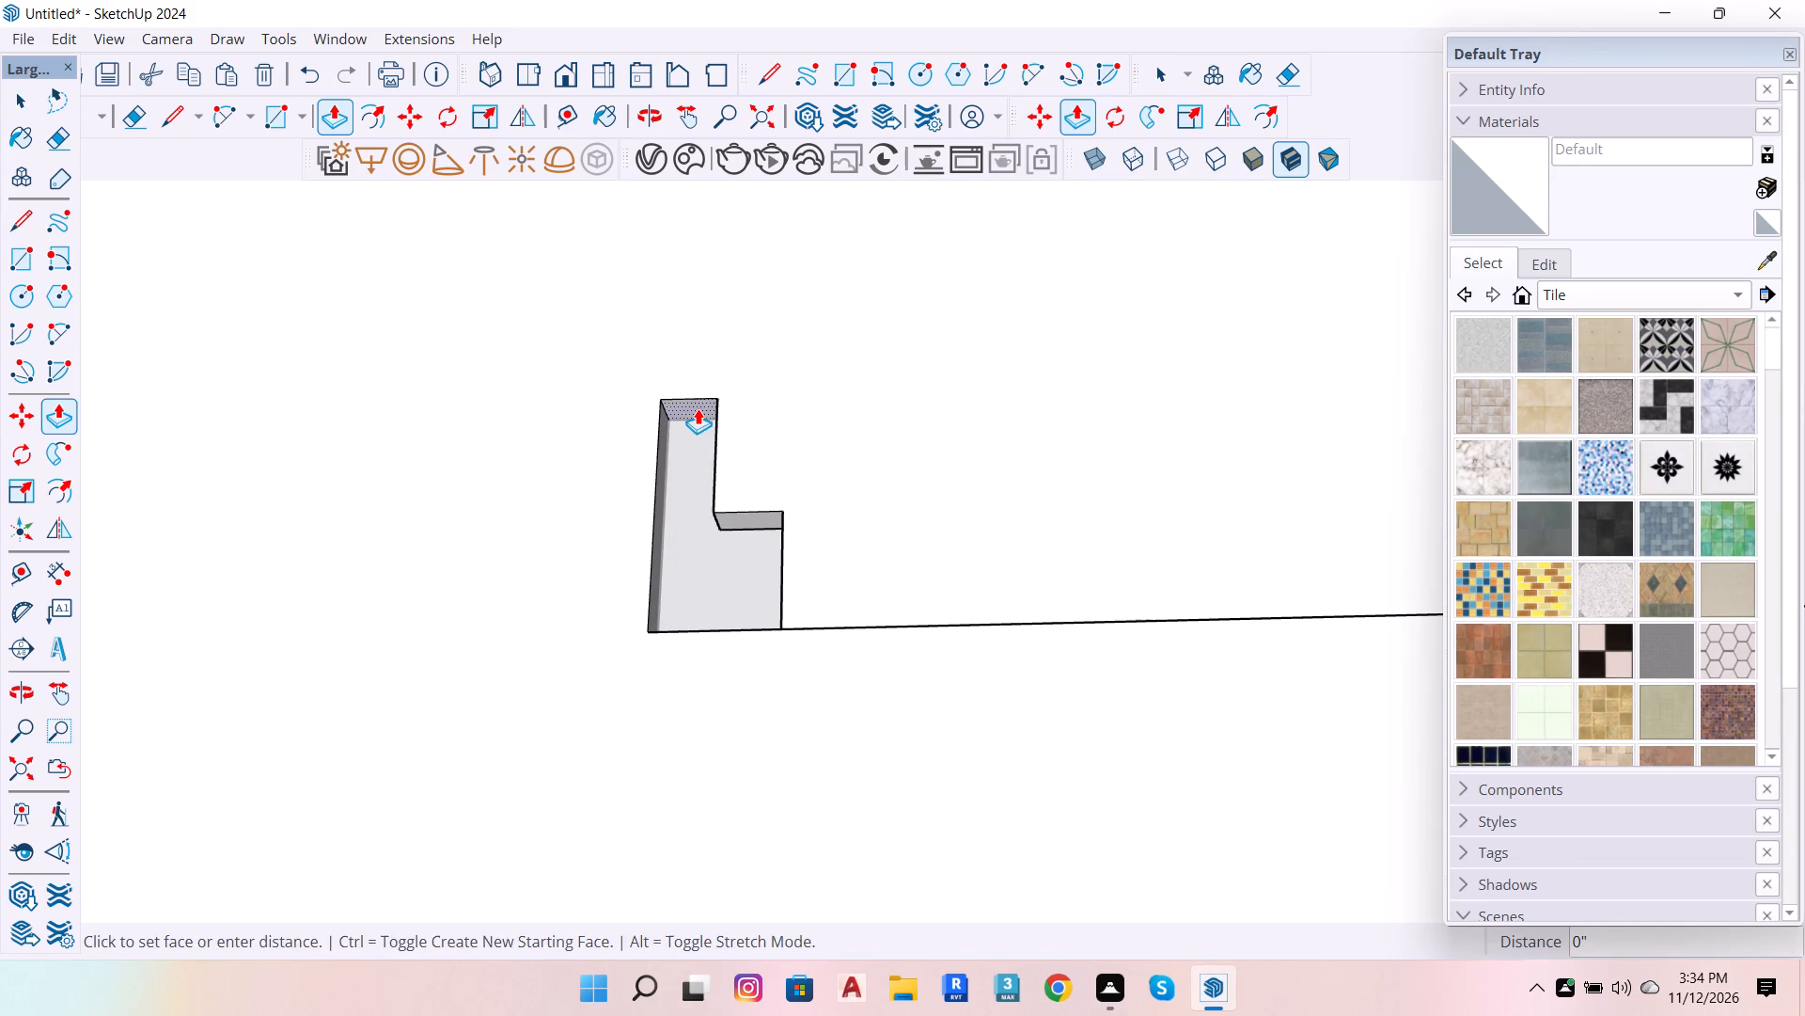
pyautogui.doubleClick(756, 521)
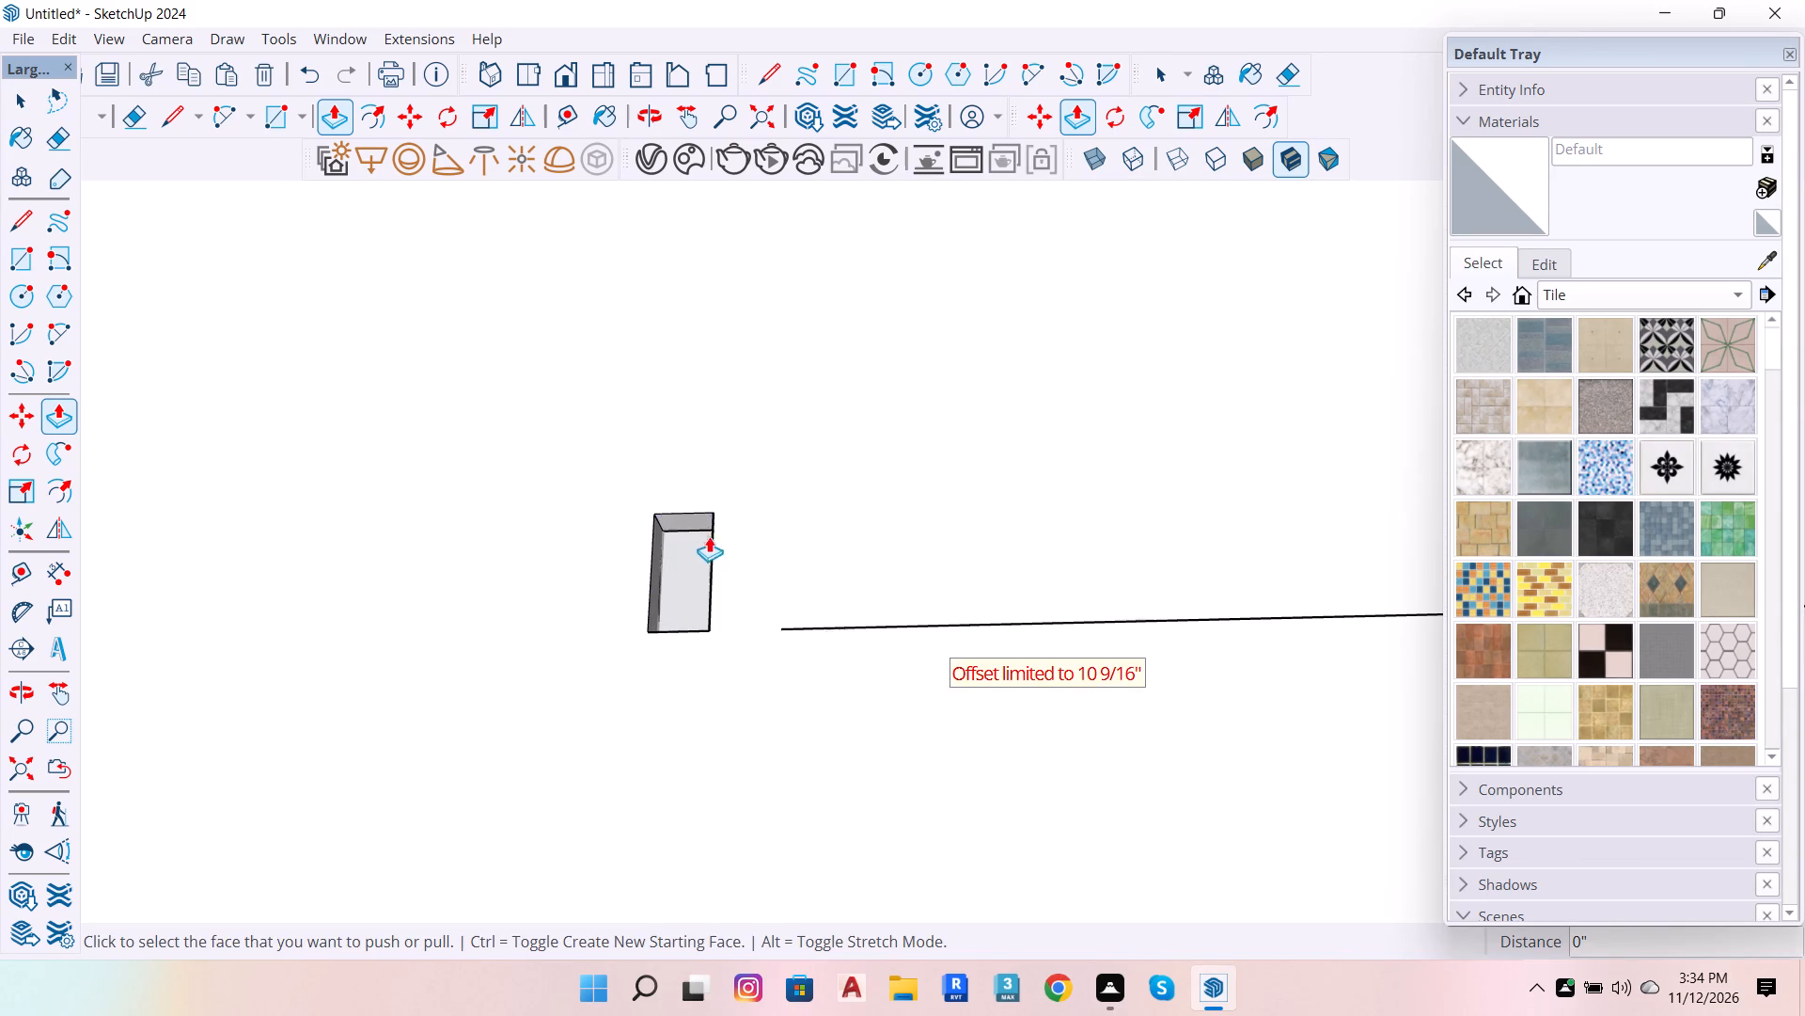
pyautogui.doubleClick(698, 520)
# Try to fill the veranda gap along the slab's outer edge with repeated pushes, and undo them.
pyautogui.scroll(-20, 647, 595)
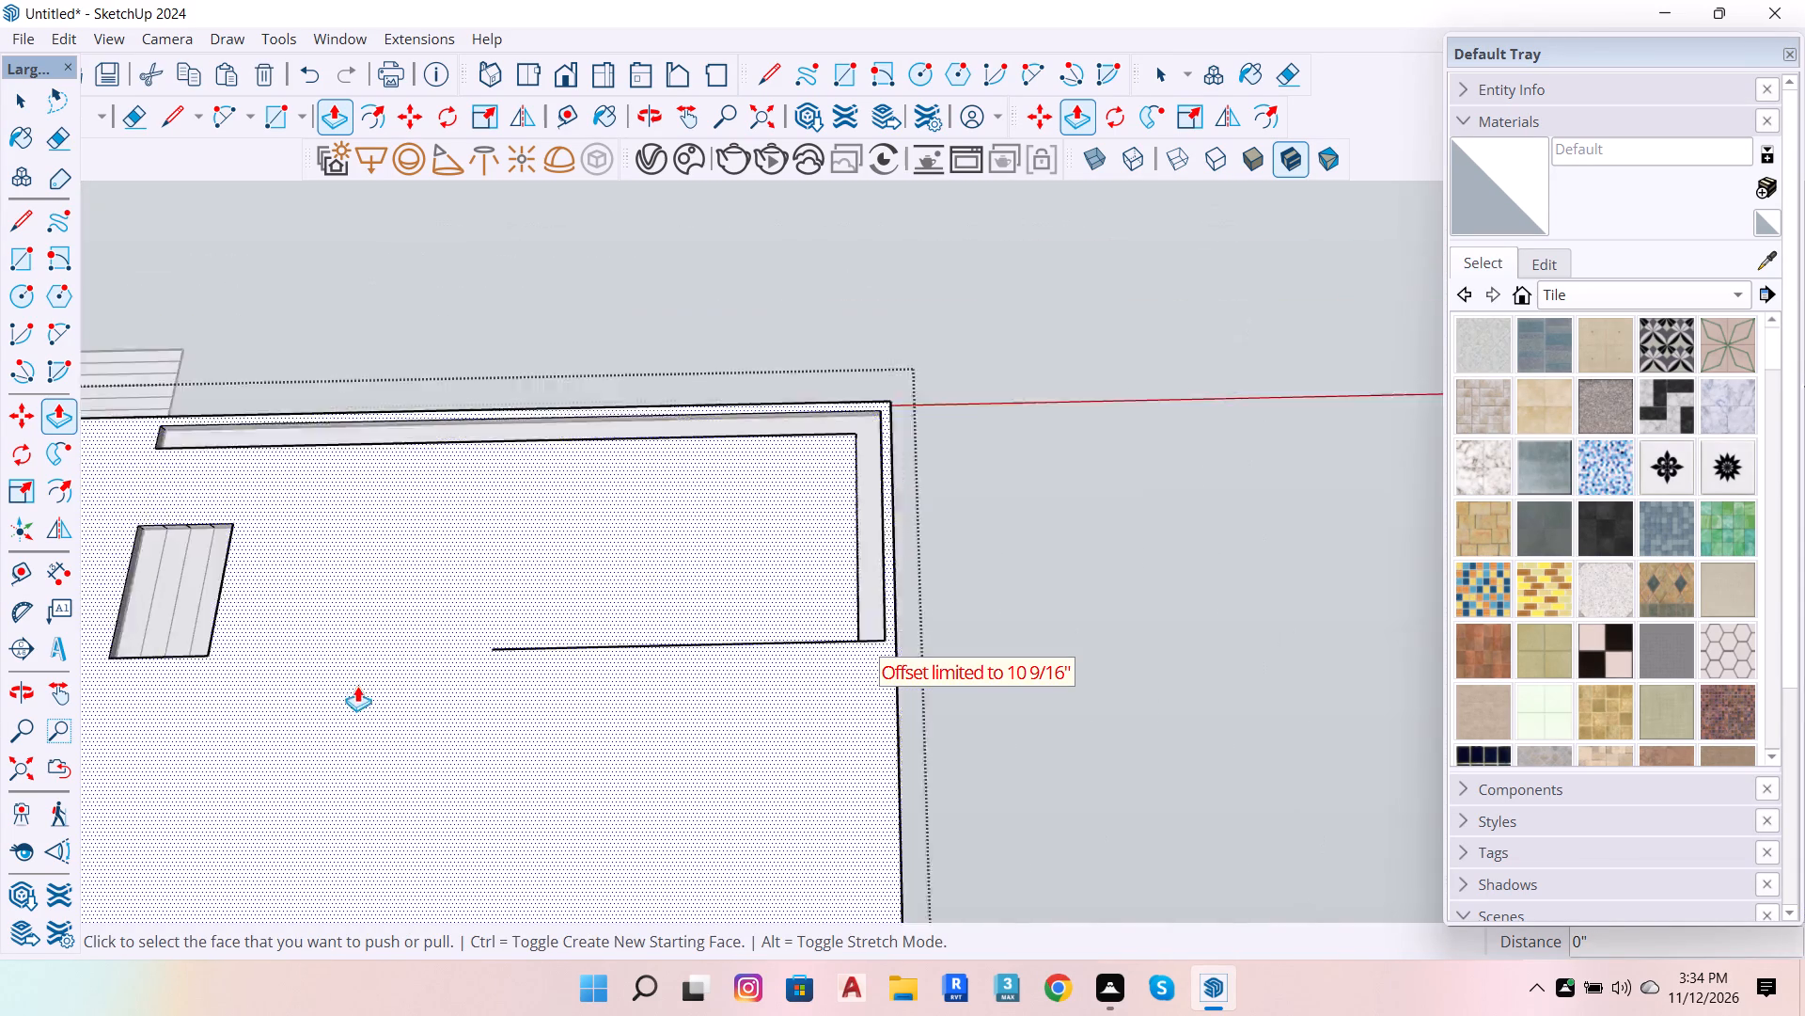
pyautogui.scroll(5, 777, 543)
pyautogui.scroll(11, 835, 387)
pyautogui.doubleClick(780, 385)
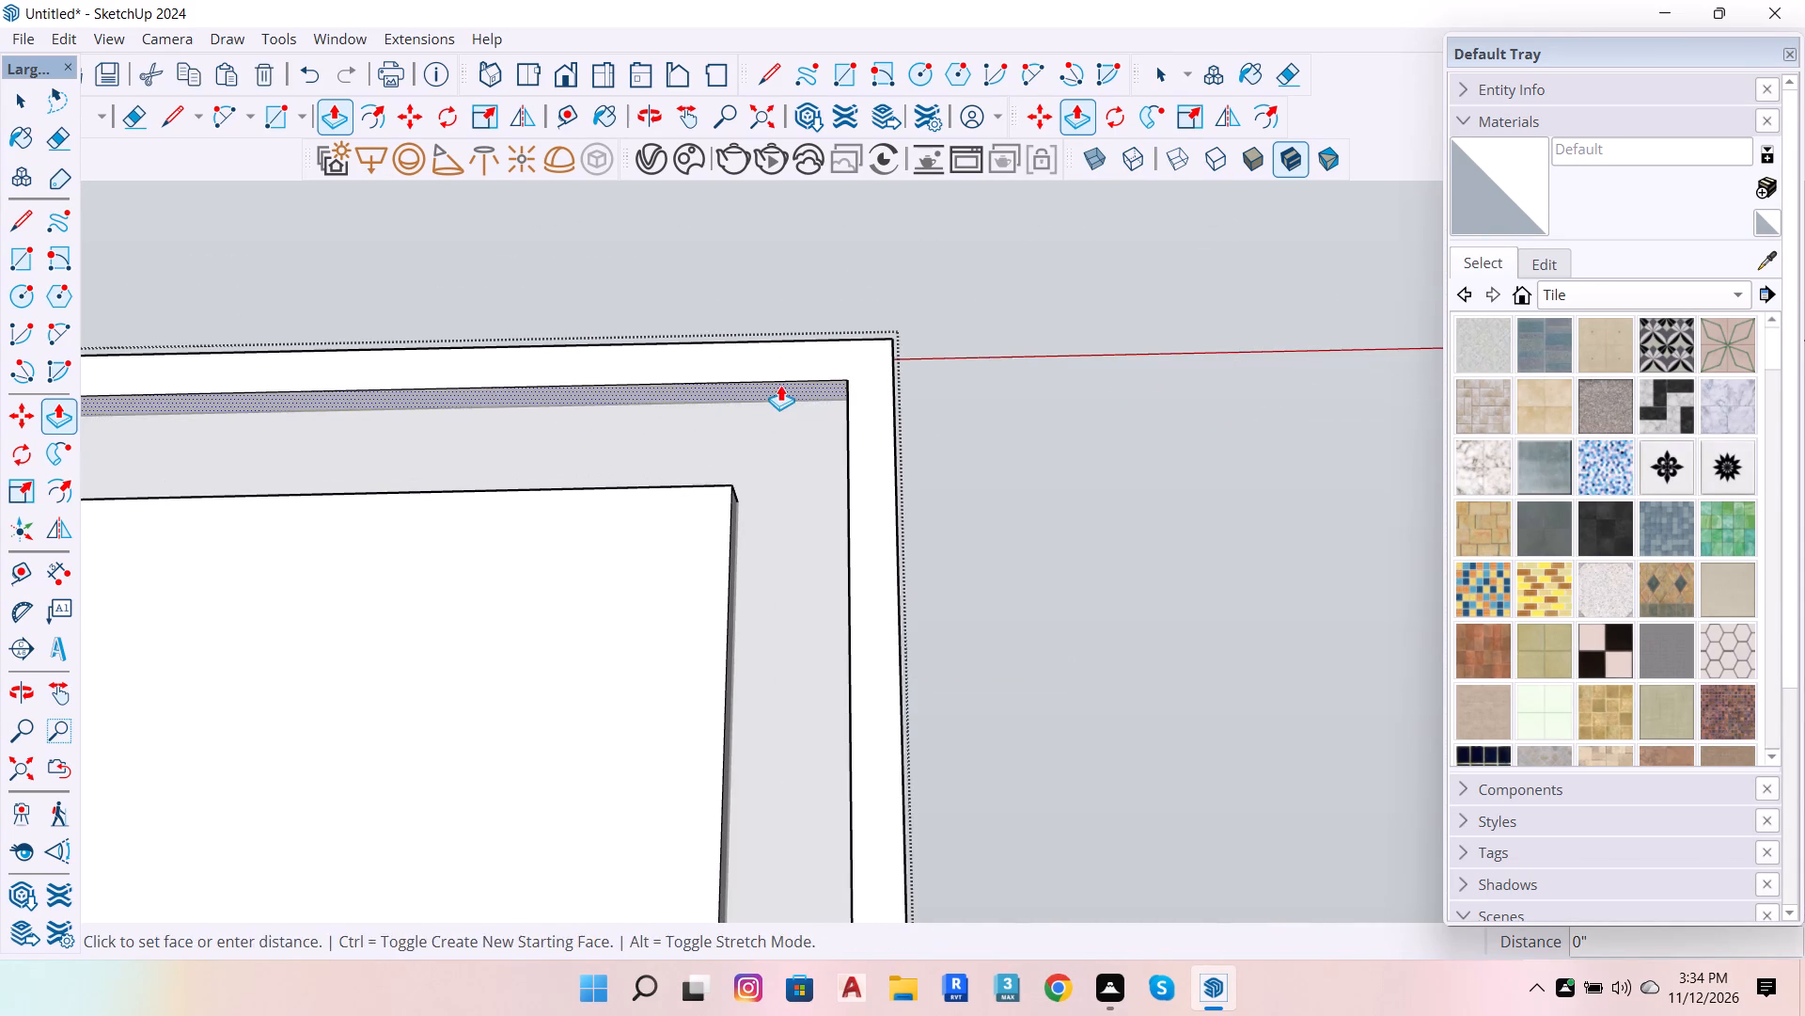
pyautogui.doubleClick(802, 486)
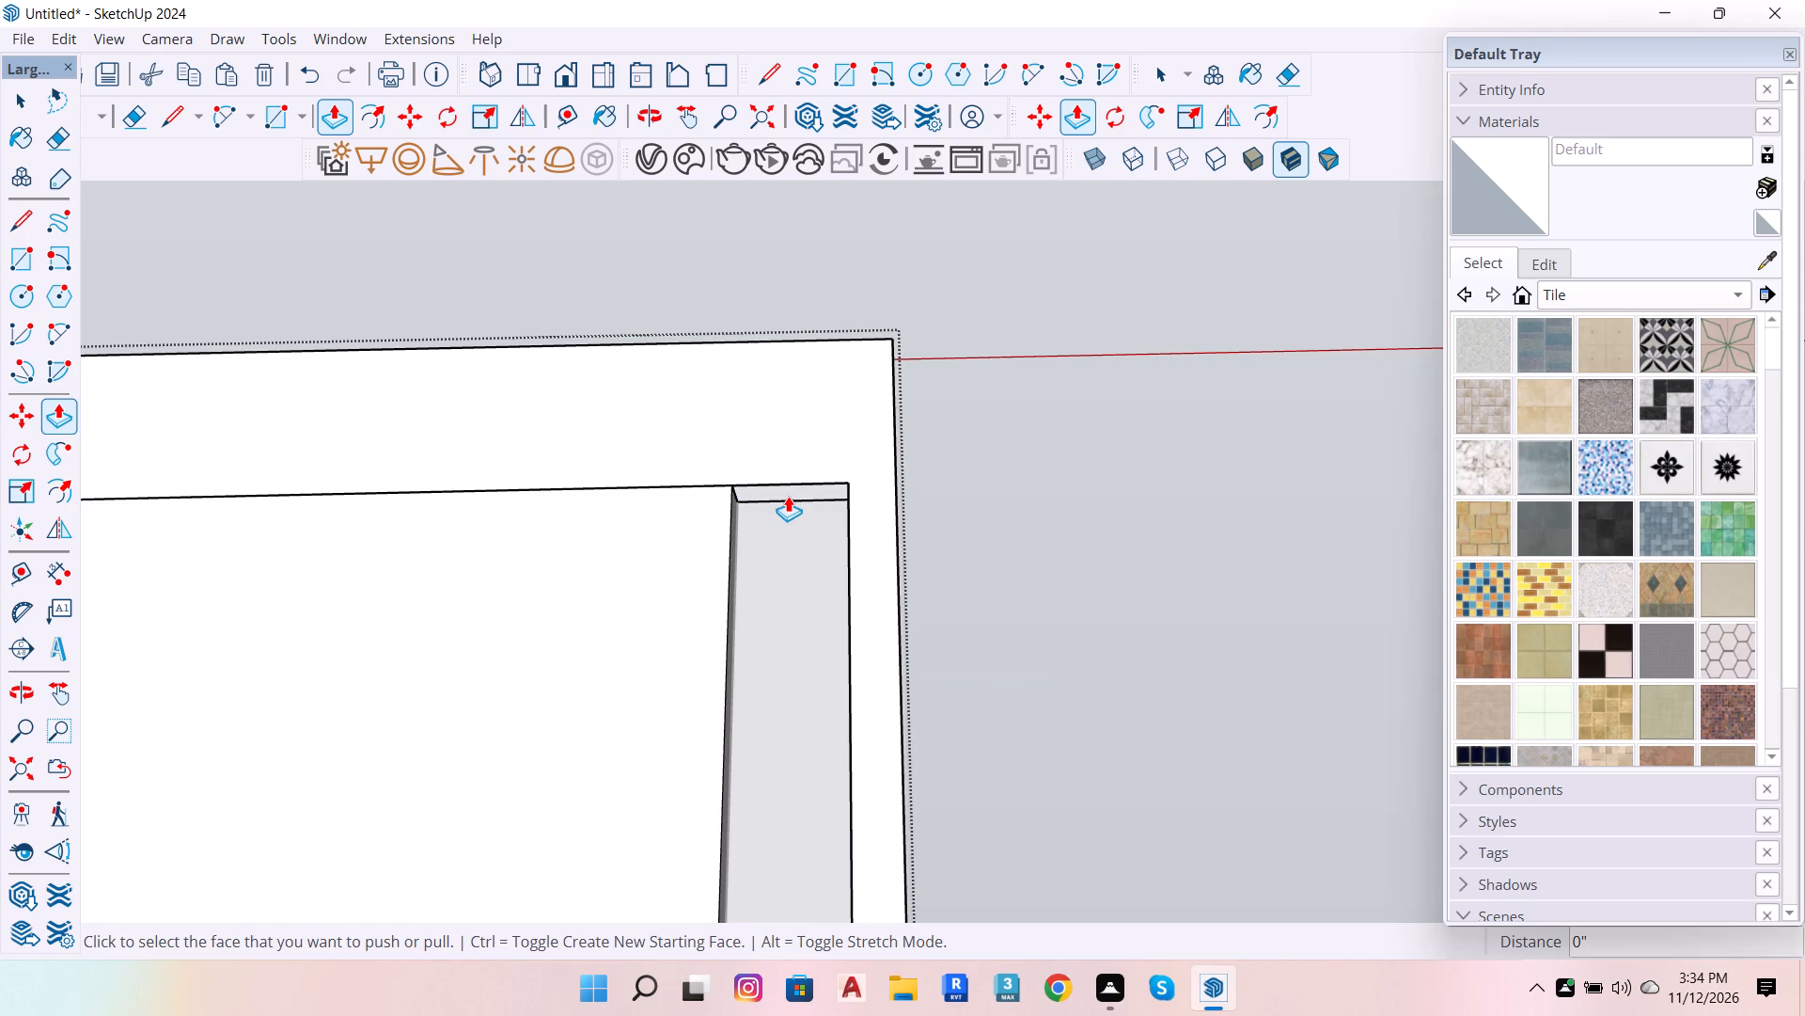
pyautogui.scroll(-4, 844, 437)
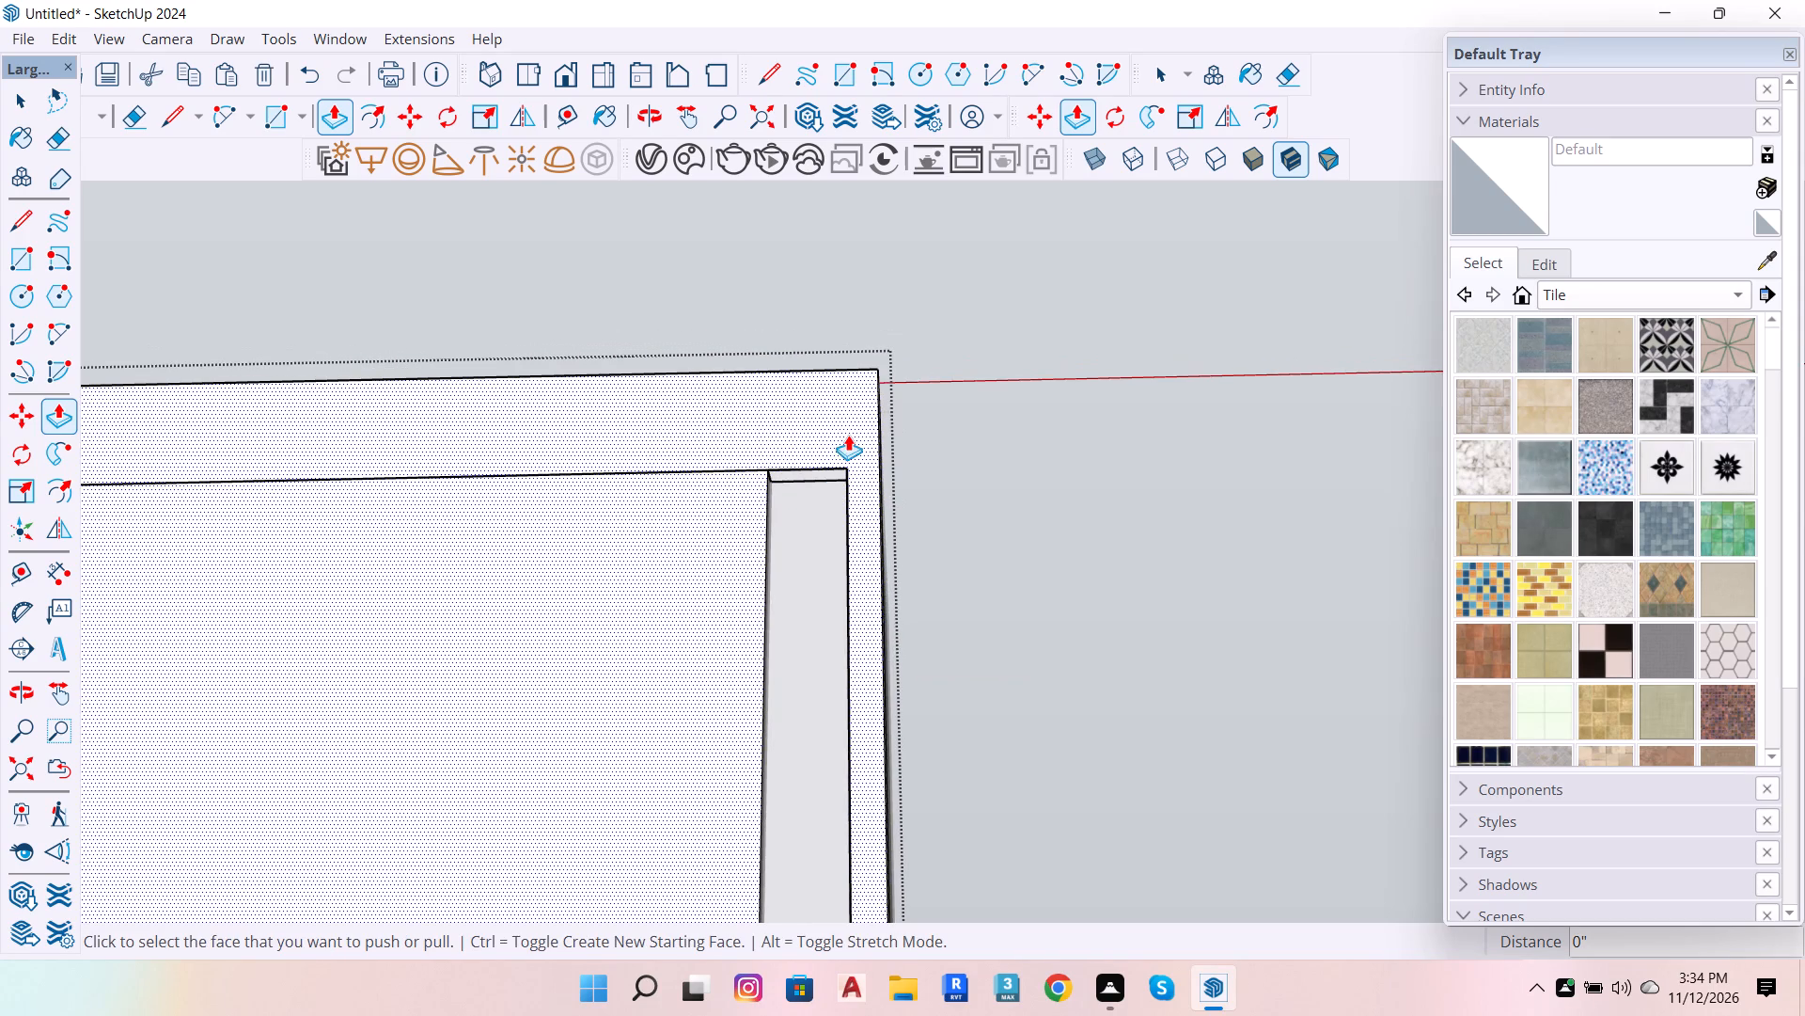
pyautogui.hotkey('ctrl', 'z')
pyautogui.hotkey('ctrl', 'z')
# Fill the long veranda gap strip along the slab's outer edge by repeating the previous push on its side face.
pyautogui.scroll(4, 796, 432)
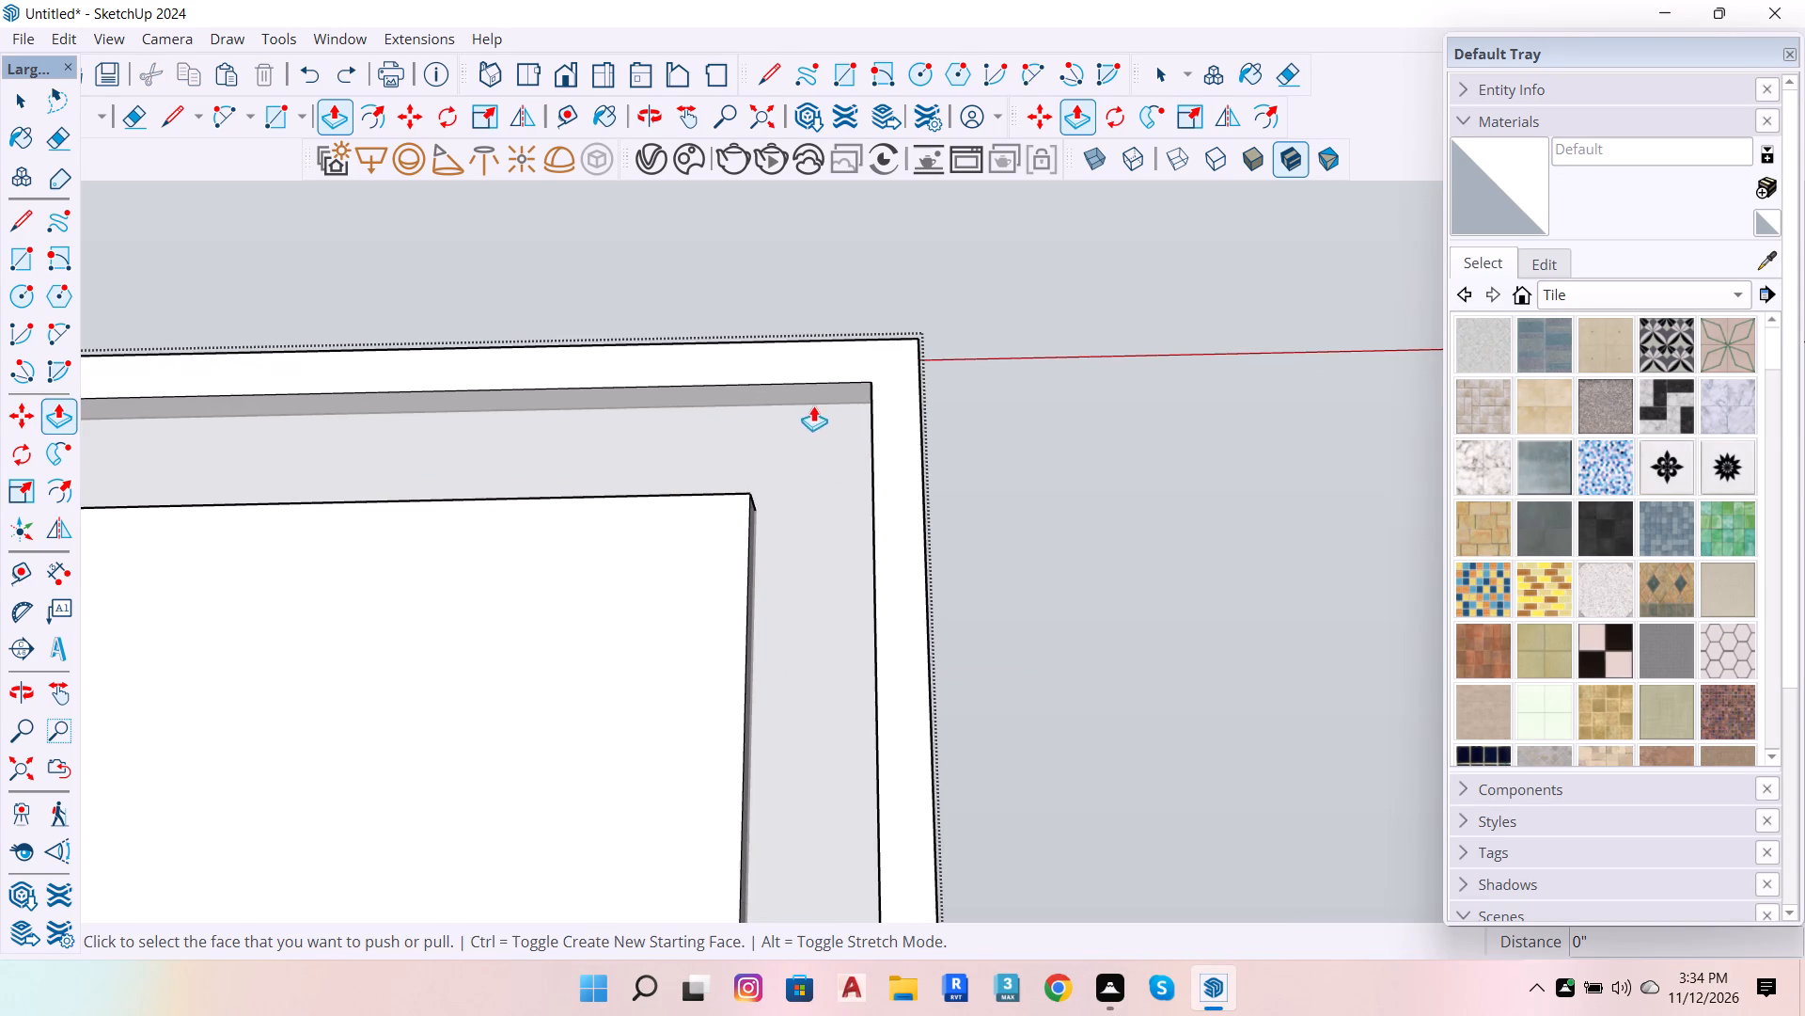
pyautogui.doubleClick(824, 383)
pyautogui.scroll(-6, 871, 353)
pyautogui.scroll(4, 827, 517)
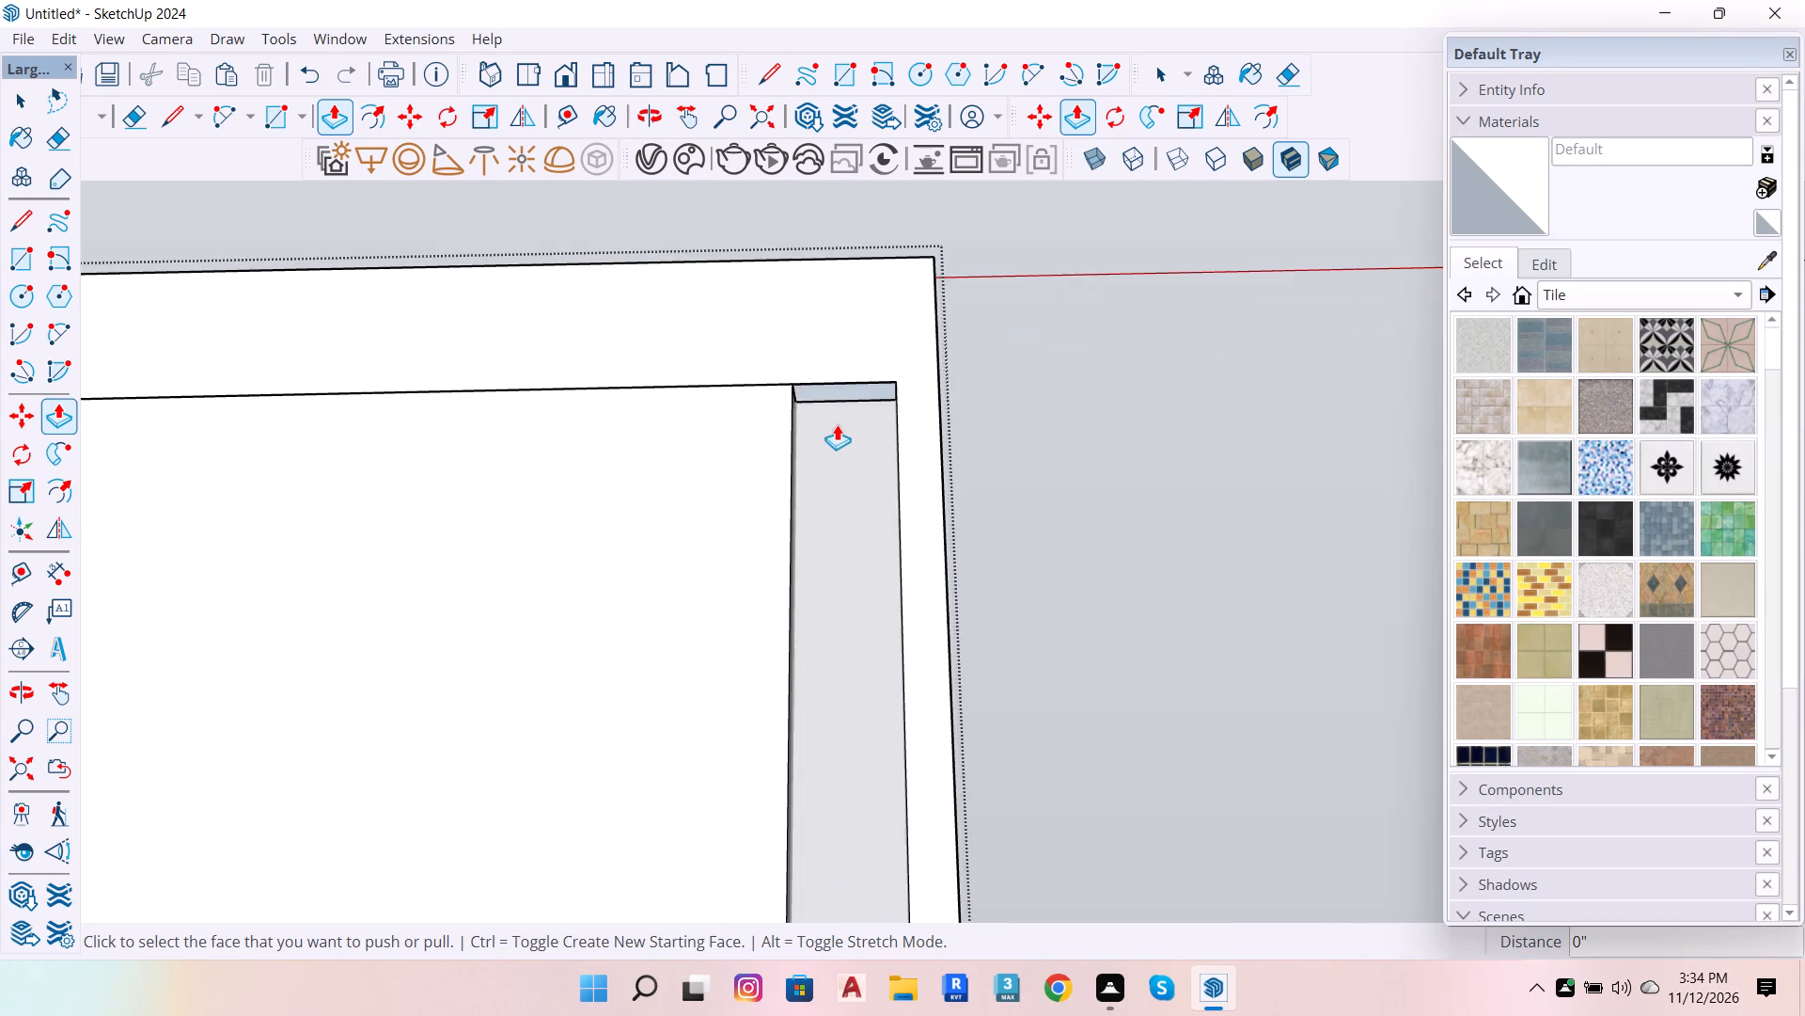
pyautogui.scroll(2, 840, 404)
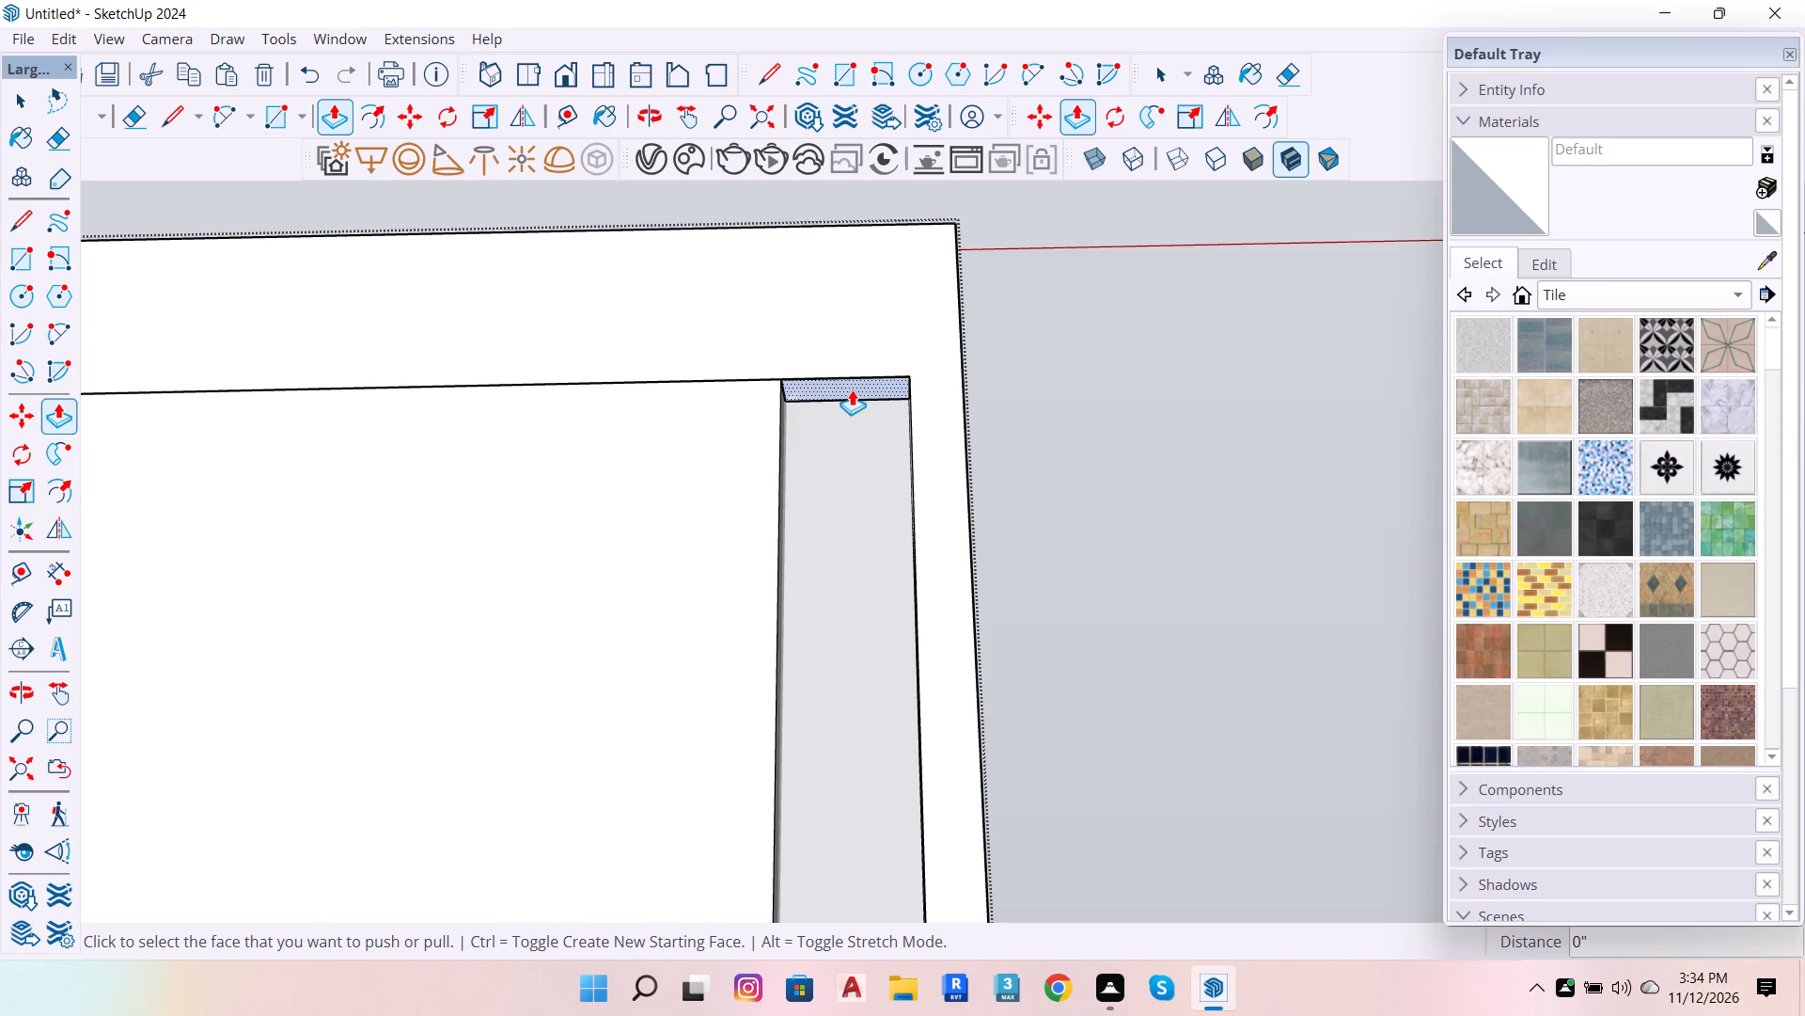
pyautogui.doubleClick(852, 389)
pyautogui.hotkey('ctrl', 'z')
# Close the remaining side strip of the veranda gap by pushing its end face 6 7/8" and a further 7' 3 1/8".
pyautogui.scroll(-6, 870, 359)
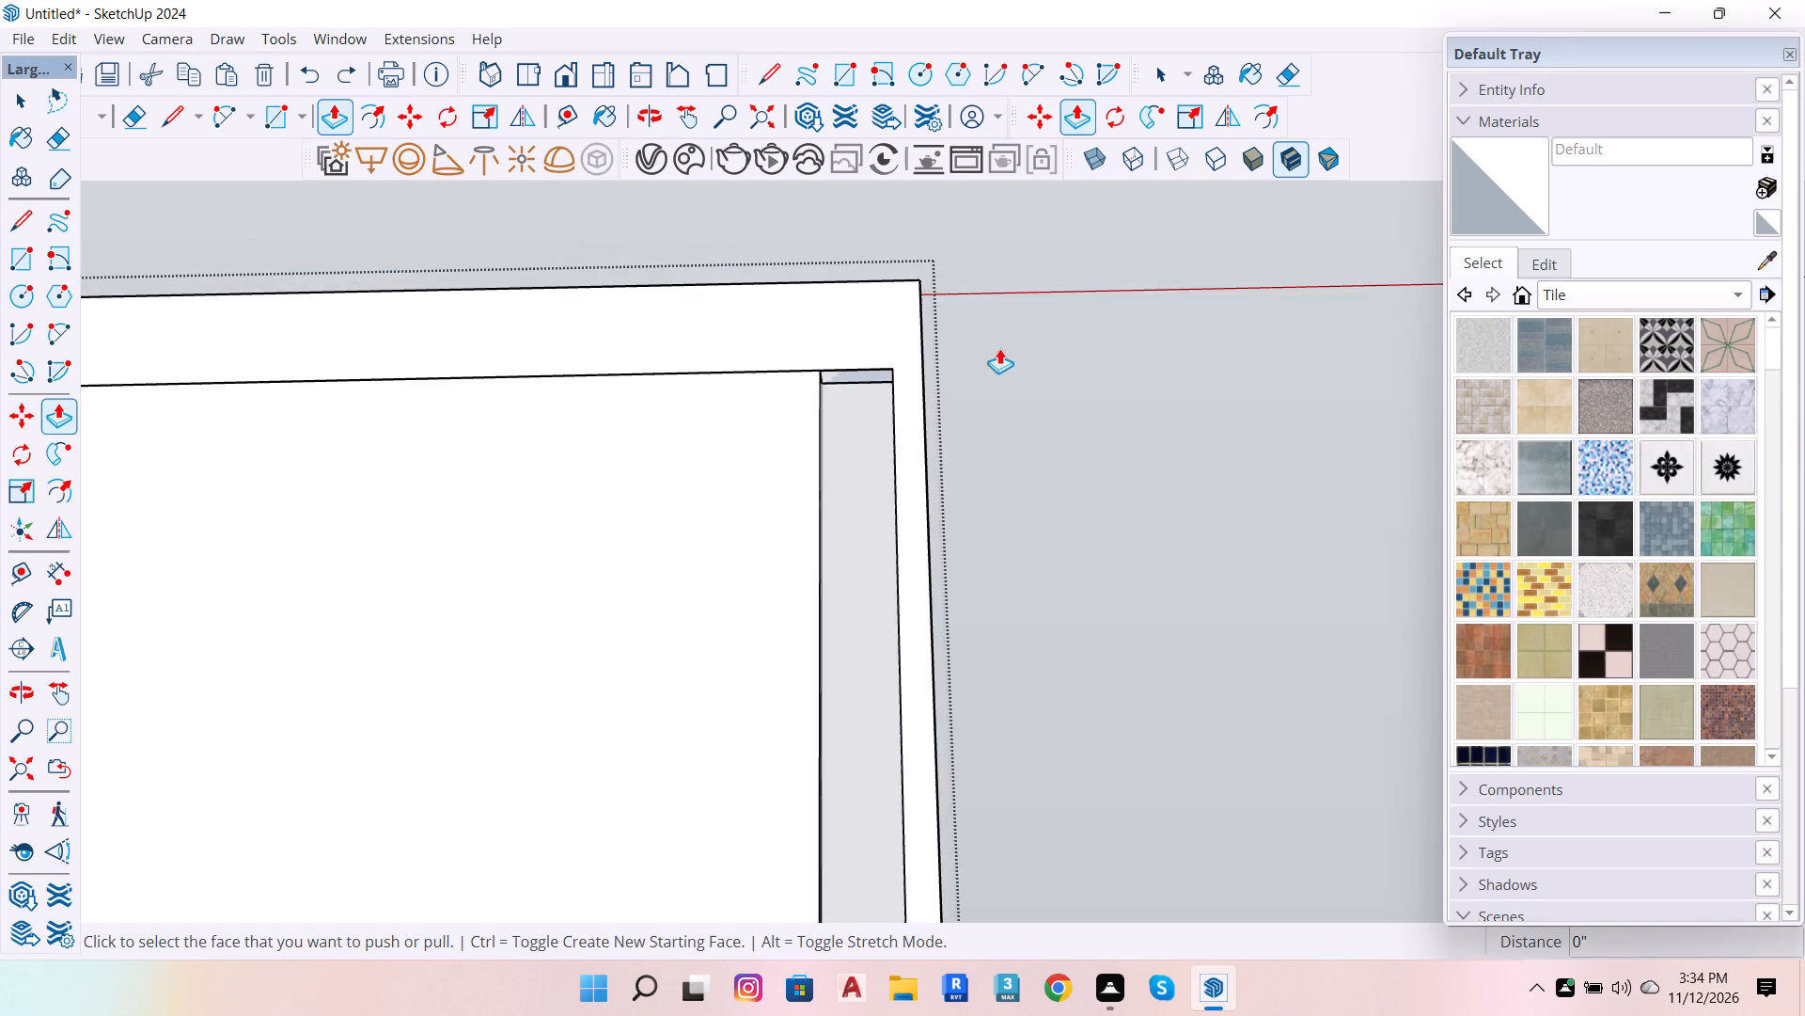
pyautogui.scroll(-8, 999, 348)
pyautogui.press('space')
pyautogui.press('o')
pyautogui.moveTo(938, 572); pyautogui.dragTo(1532, 524)
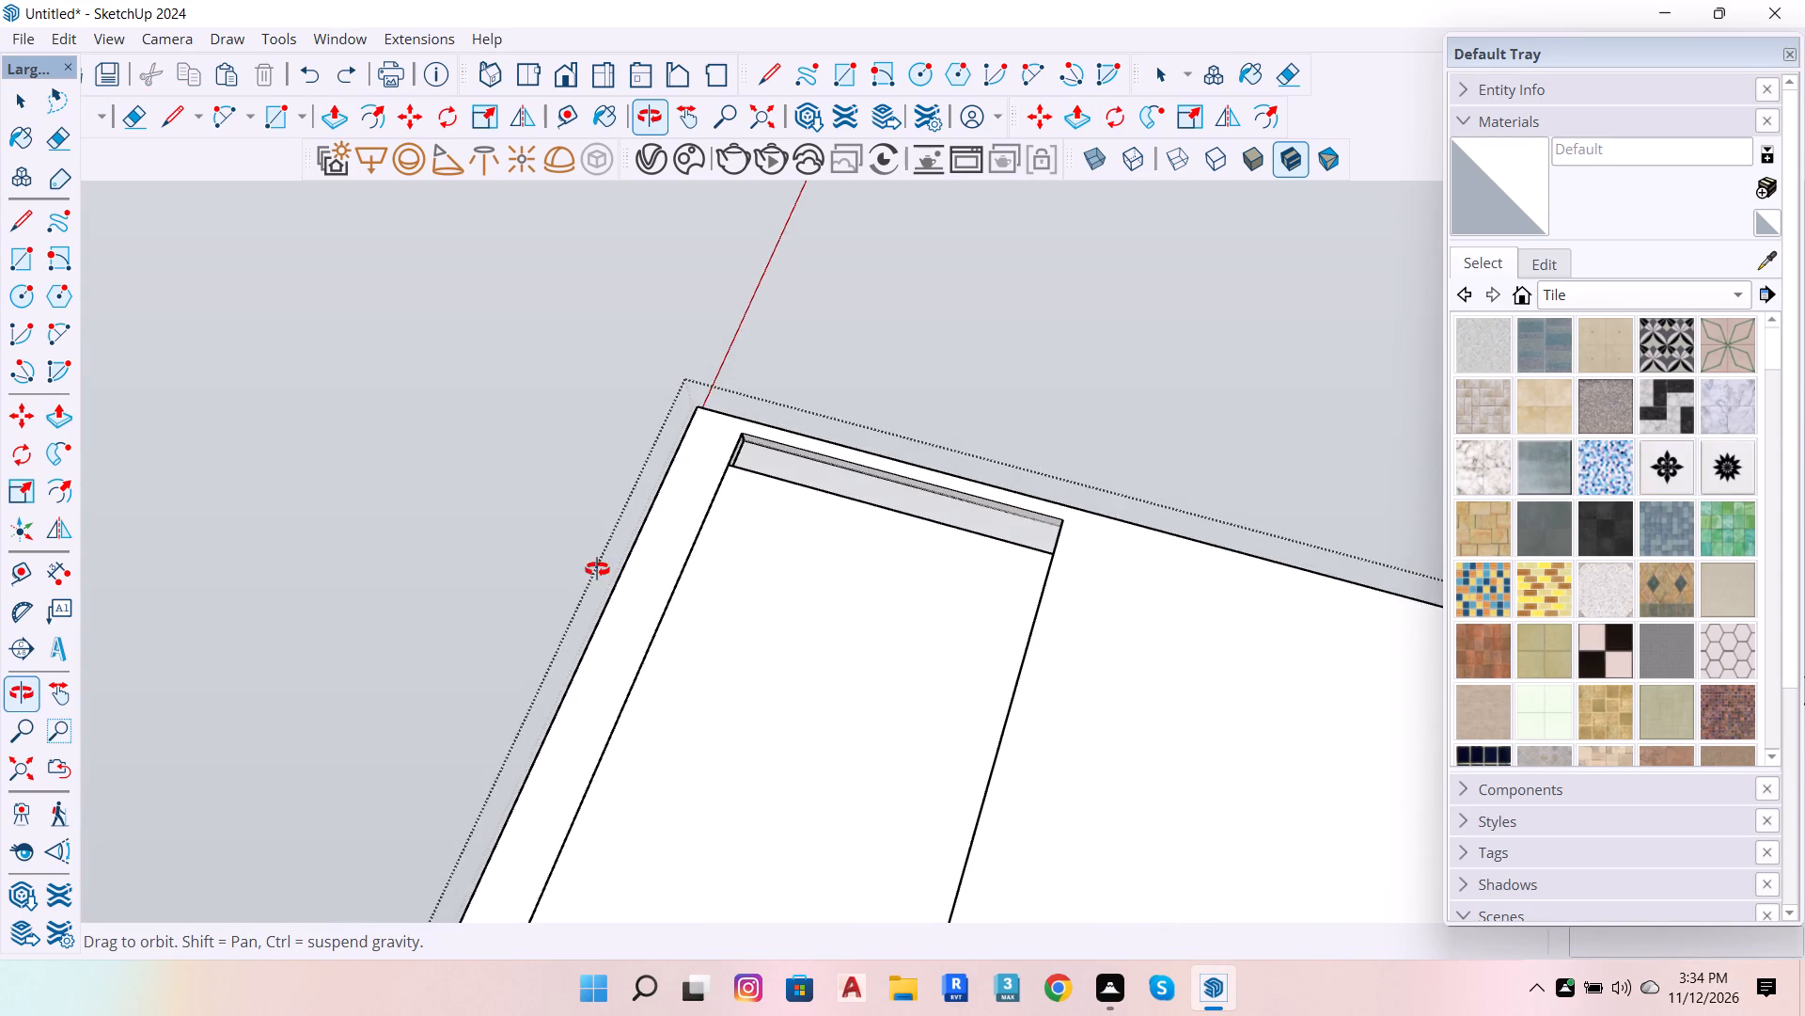
pyautogui.moveTo(569, 599); pyautogui.dragTo(1158, 526)
pyautogui.scroll(9, 985, 408)
pyautogui.press('space')
pyautogui.click(956, 384)
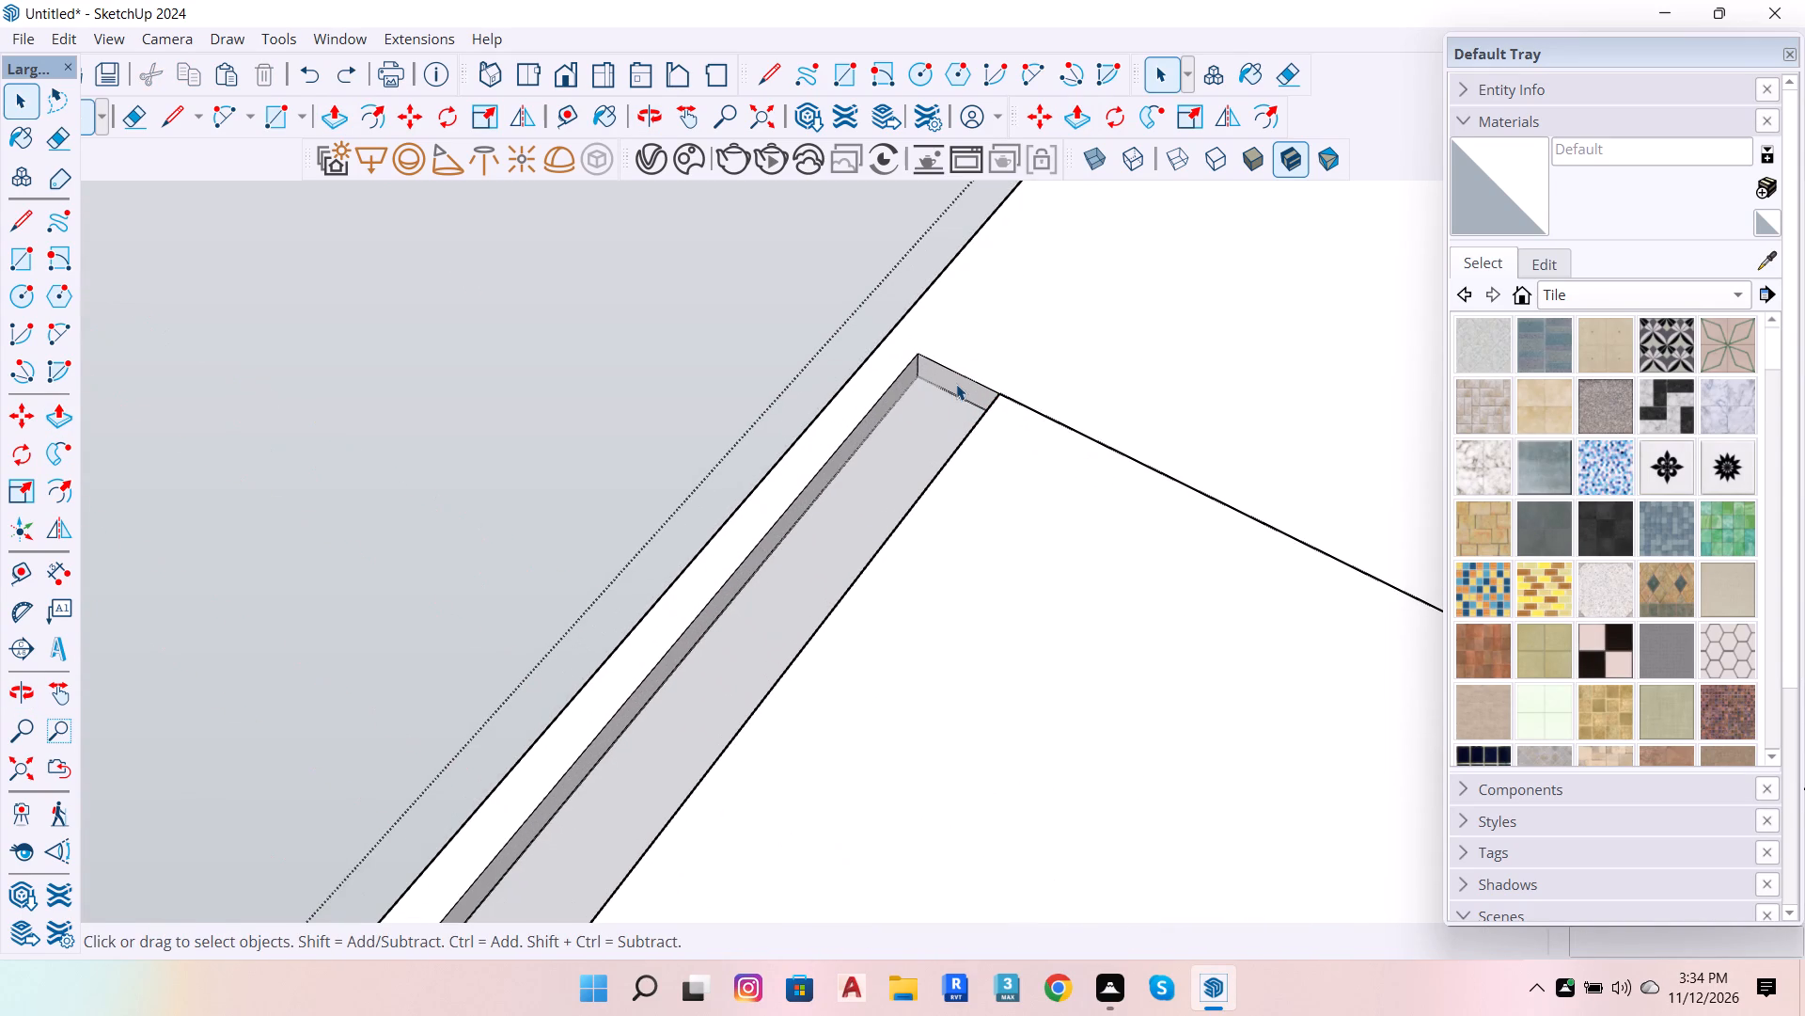
pyautogui.press('p')
pyautogui.moveTo(956, 384); pyautogui.dragTo(934, 450)
pyautogui.scroll(-6, 898, 460)
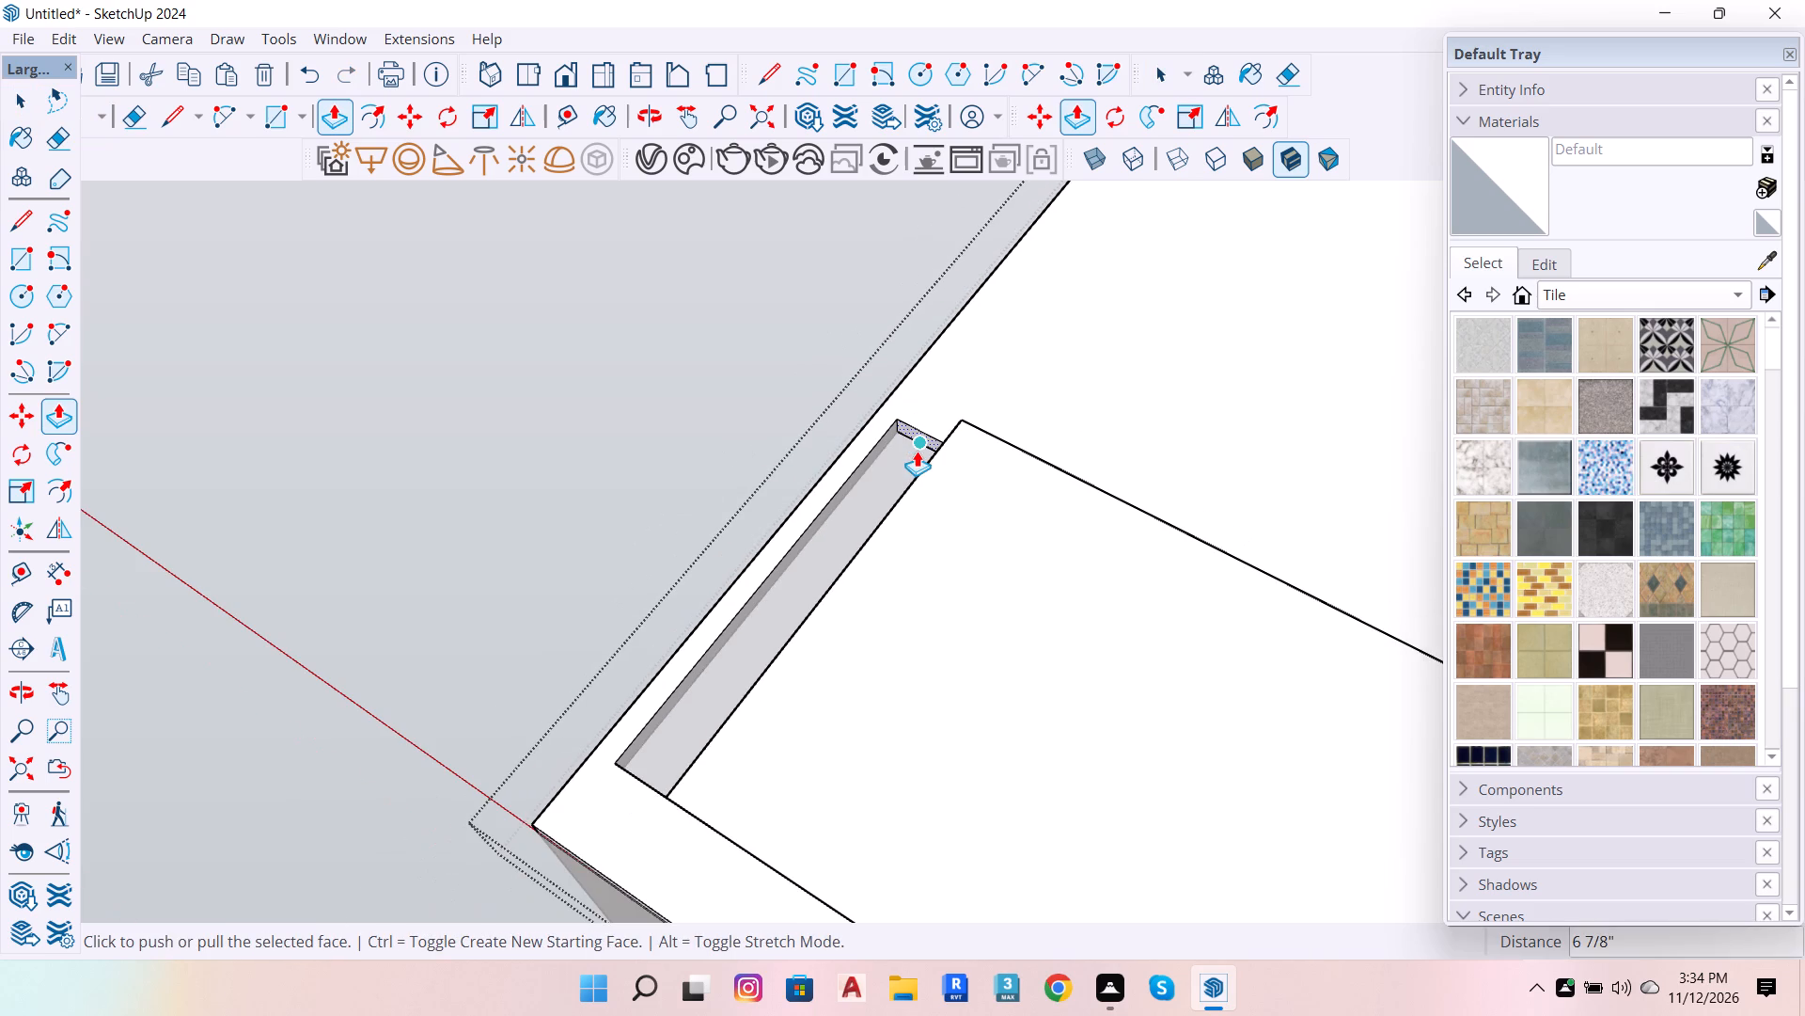
pyautogui.click(918, 442)
pyautogui.click(651, 793)
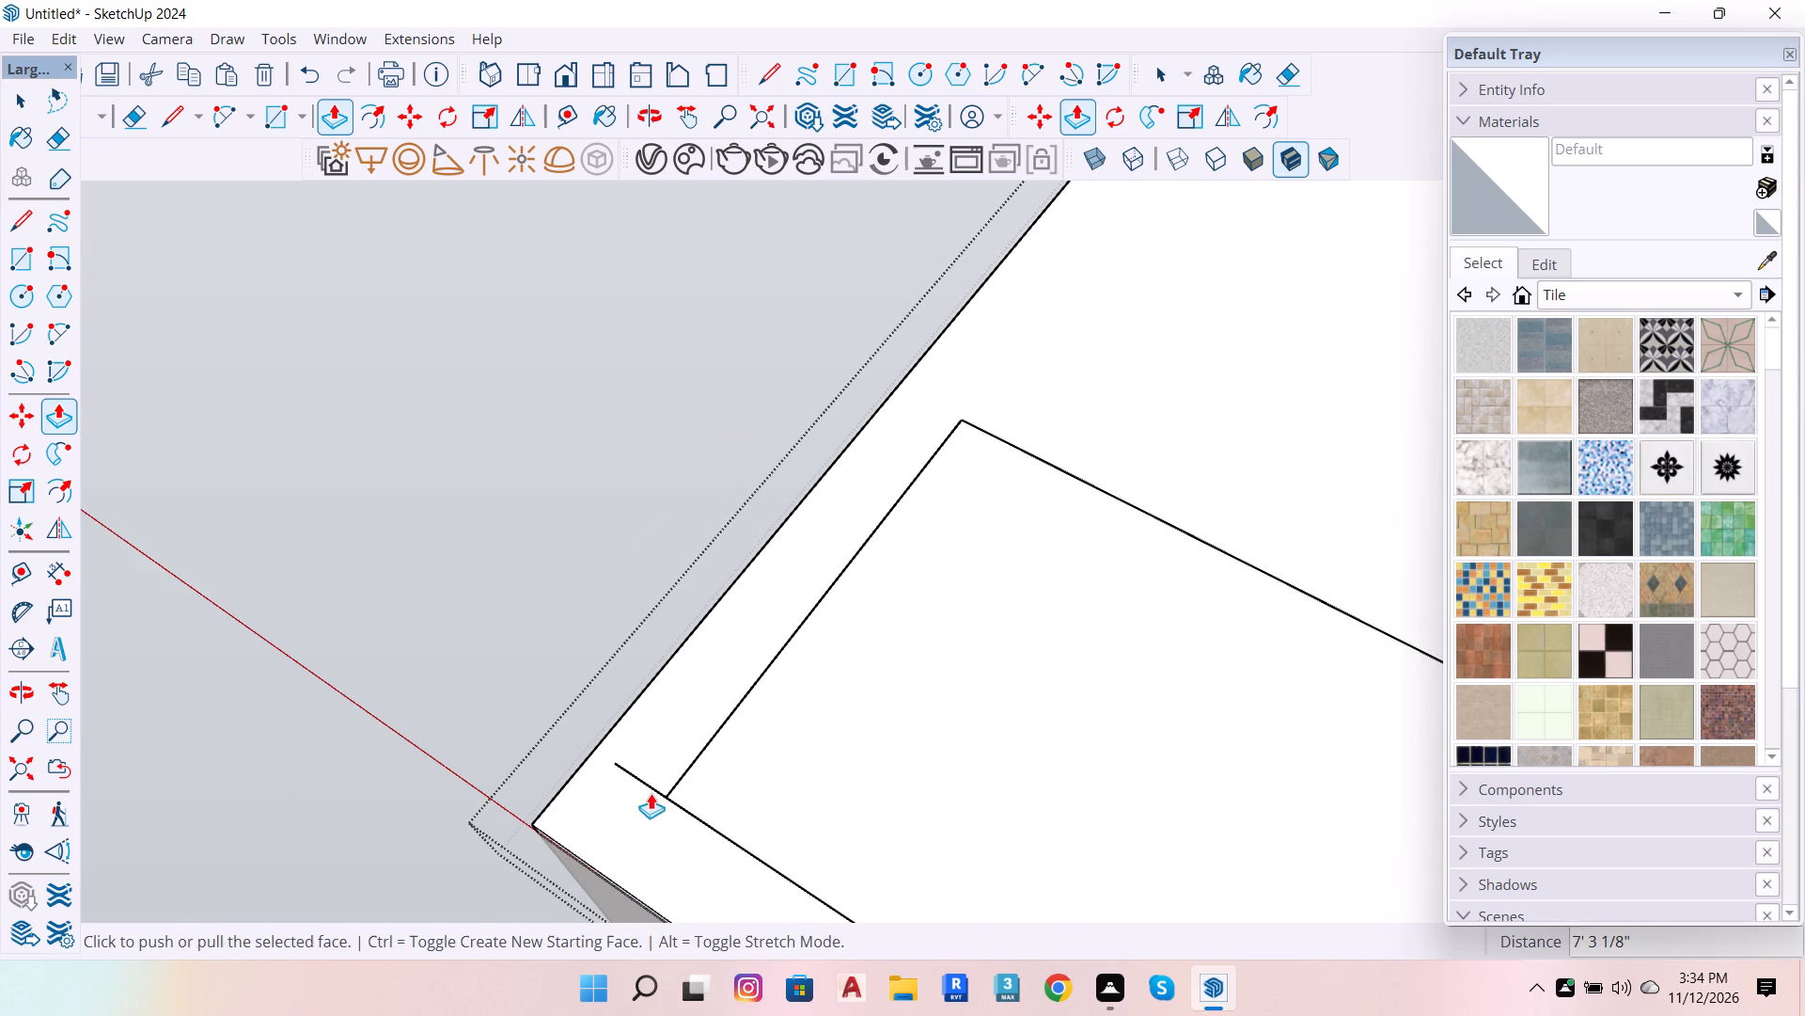
# Fill the first tread strip of the stair gap in the slab by pushing its end face 6 3/8" and a further 4' 3 5/8".
pyautogui.scroll(-19, 674, 622)
pyautogui.scroll(5, 918, 775)
pyautogui.scroll(3, 1041, 733)
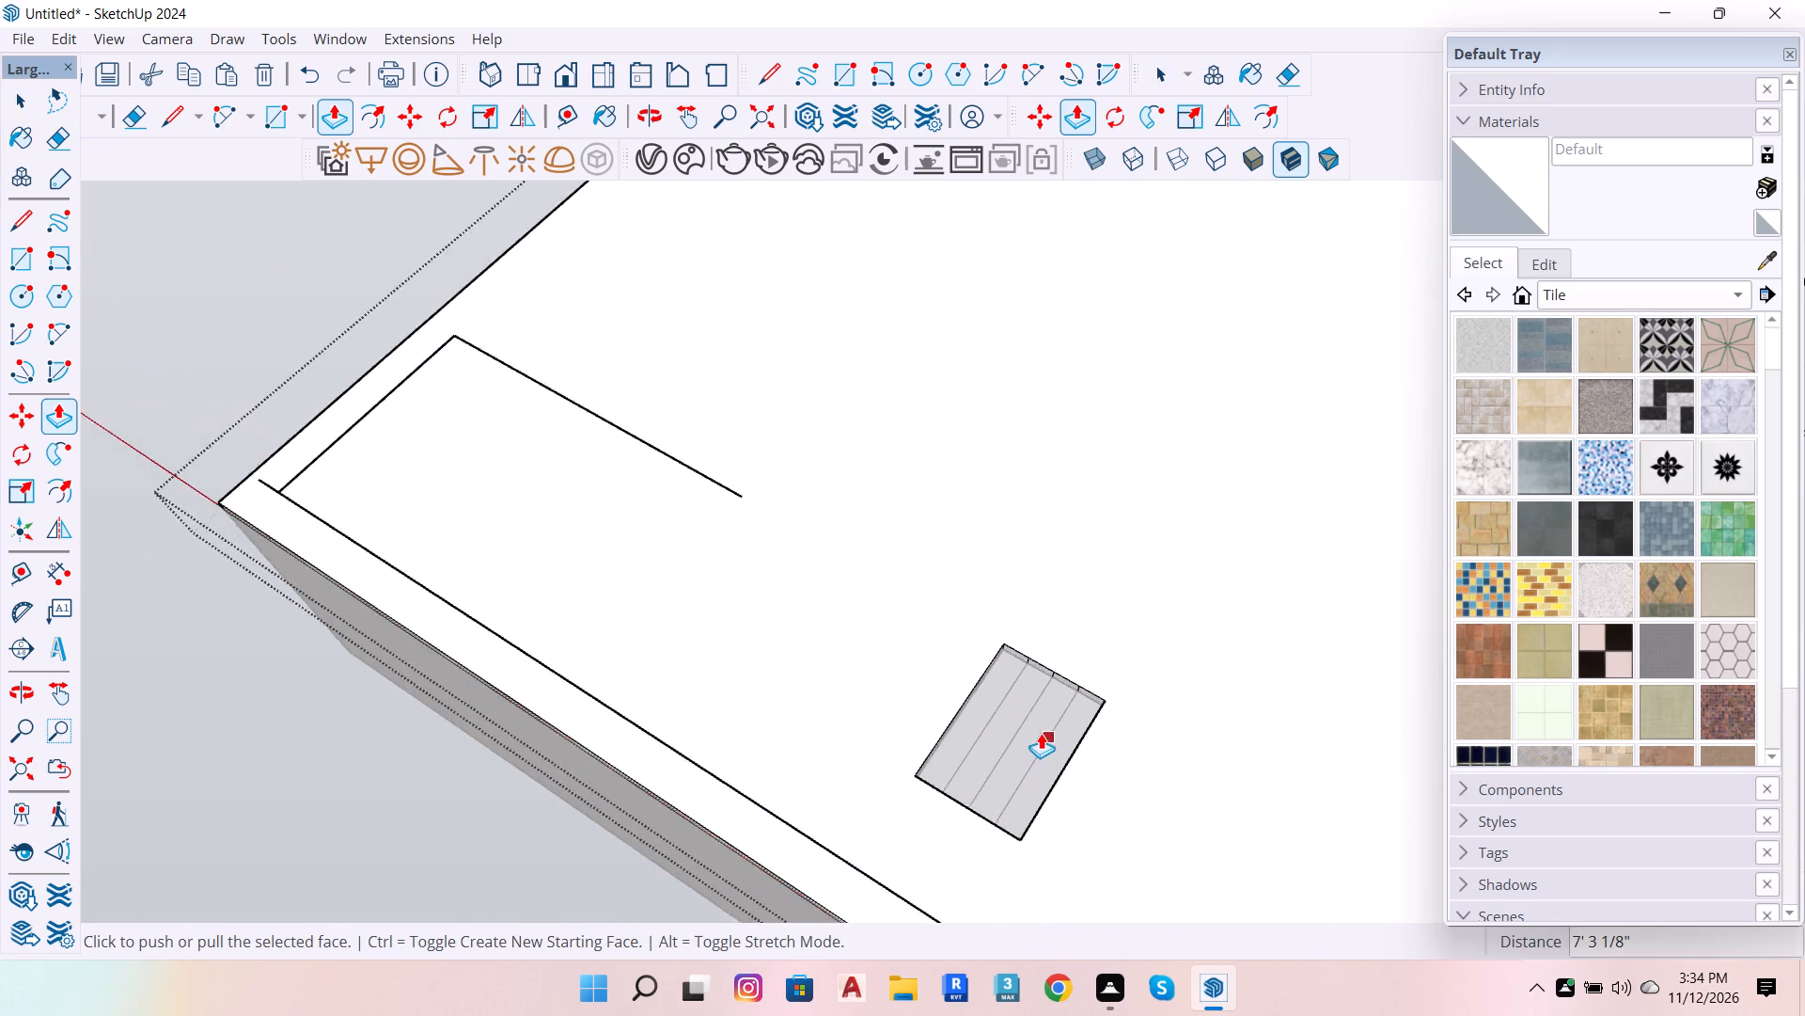
pyautogui.scroll(11, 1041, 733)
pyautogui.scroll(5, 1157, 682)
pyautogui.press('space')
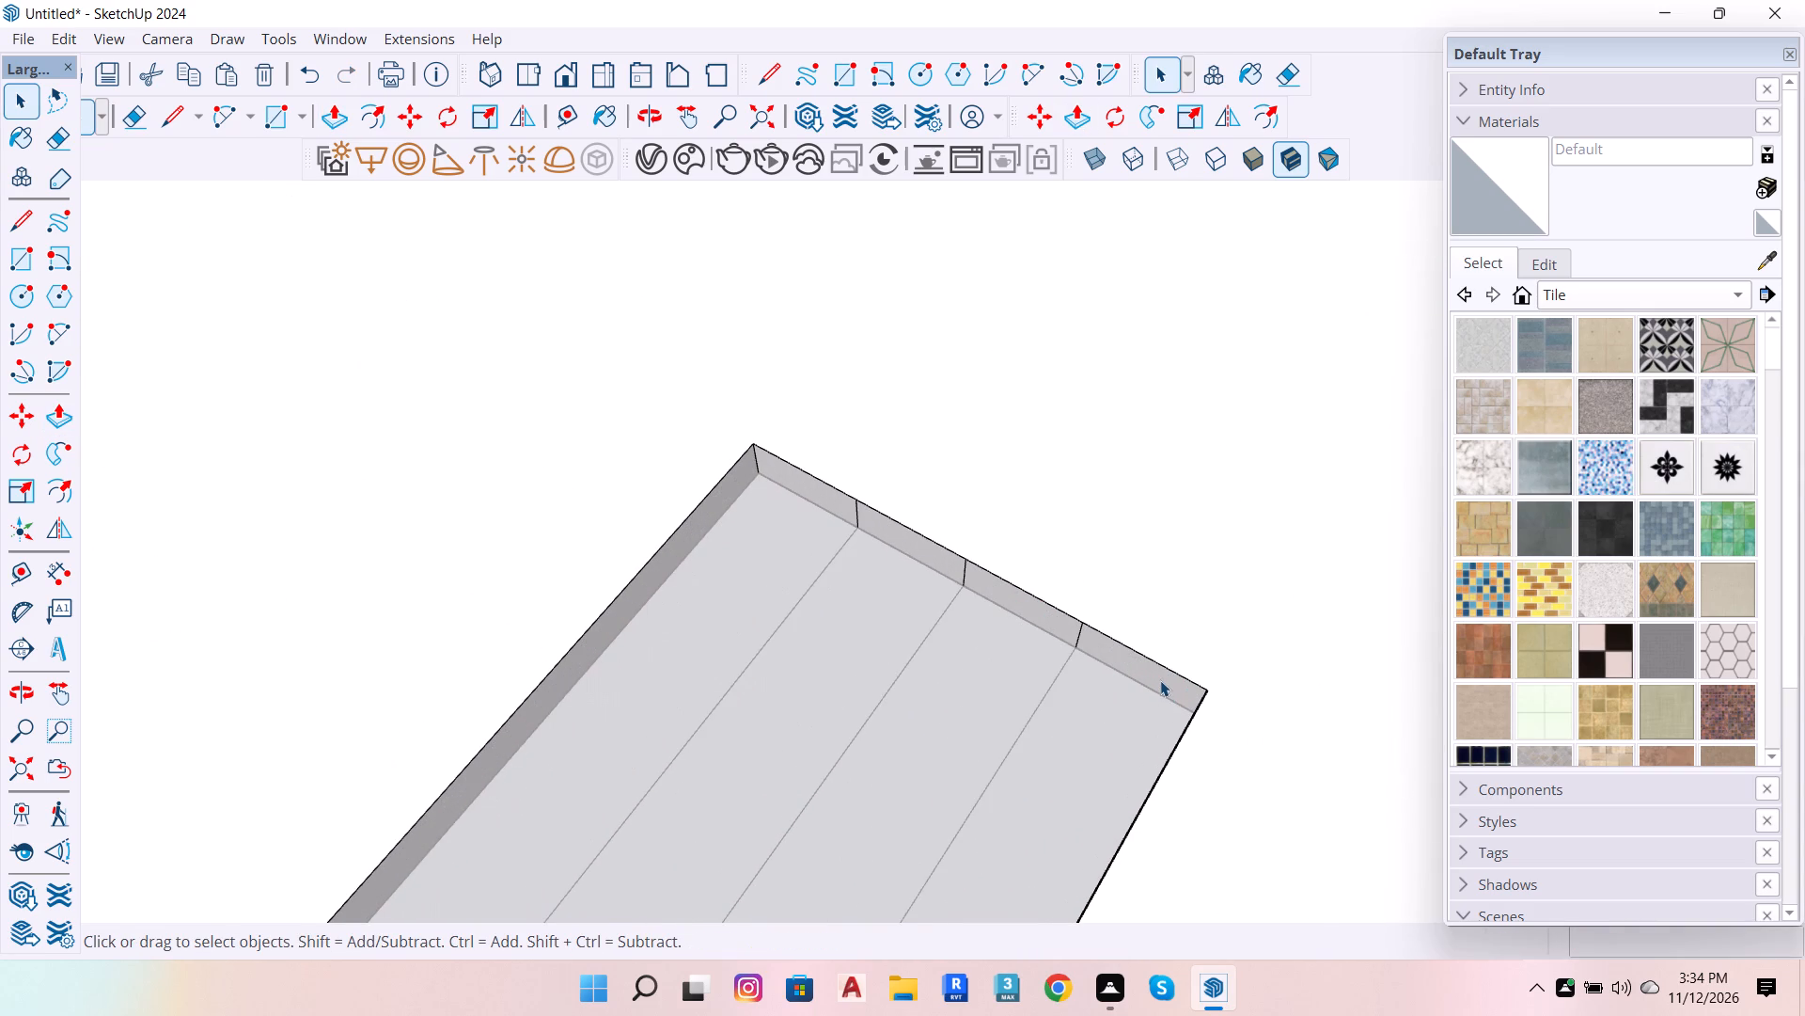
pyautogui.click(1160, 680)
pyautogui.press('p')
pyautogui.moveTo(1160, 678); pyautogui.dragTo(1105, 738)
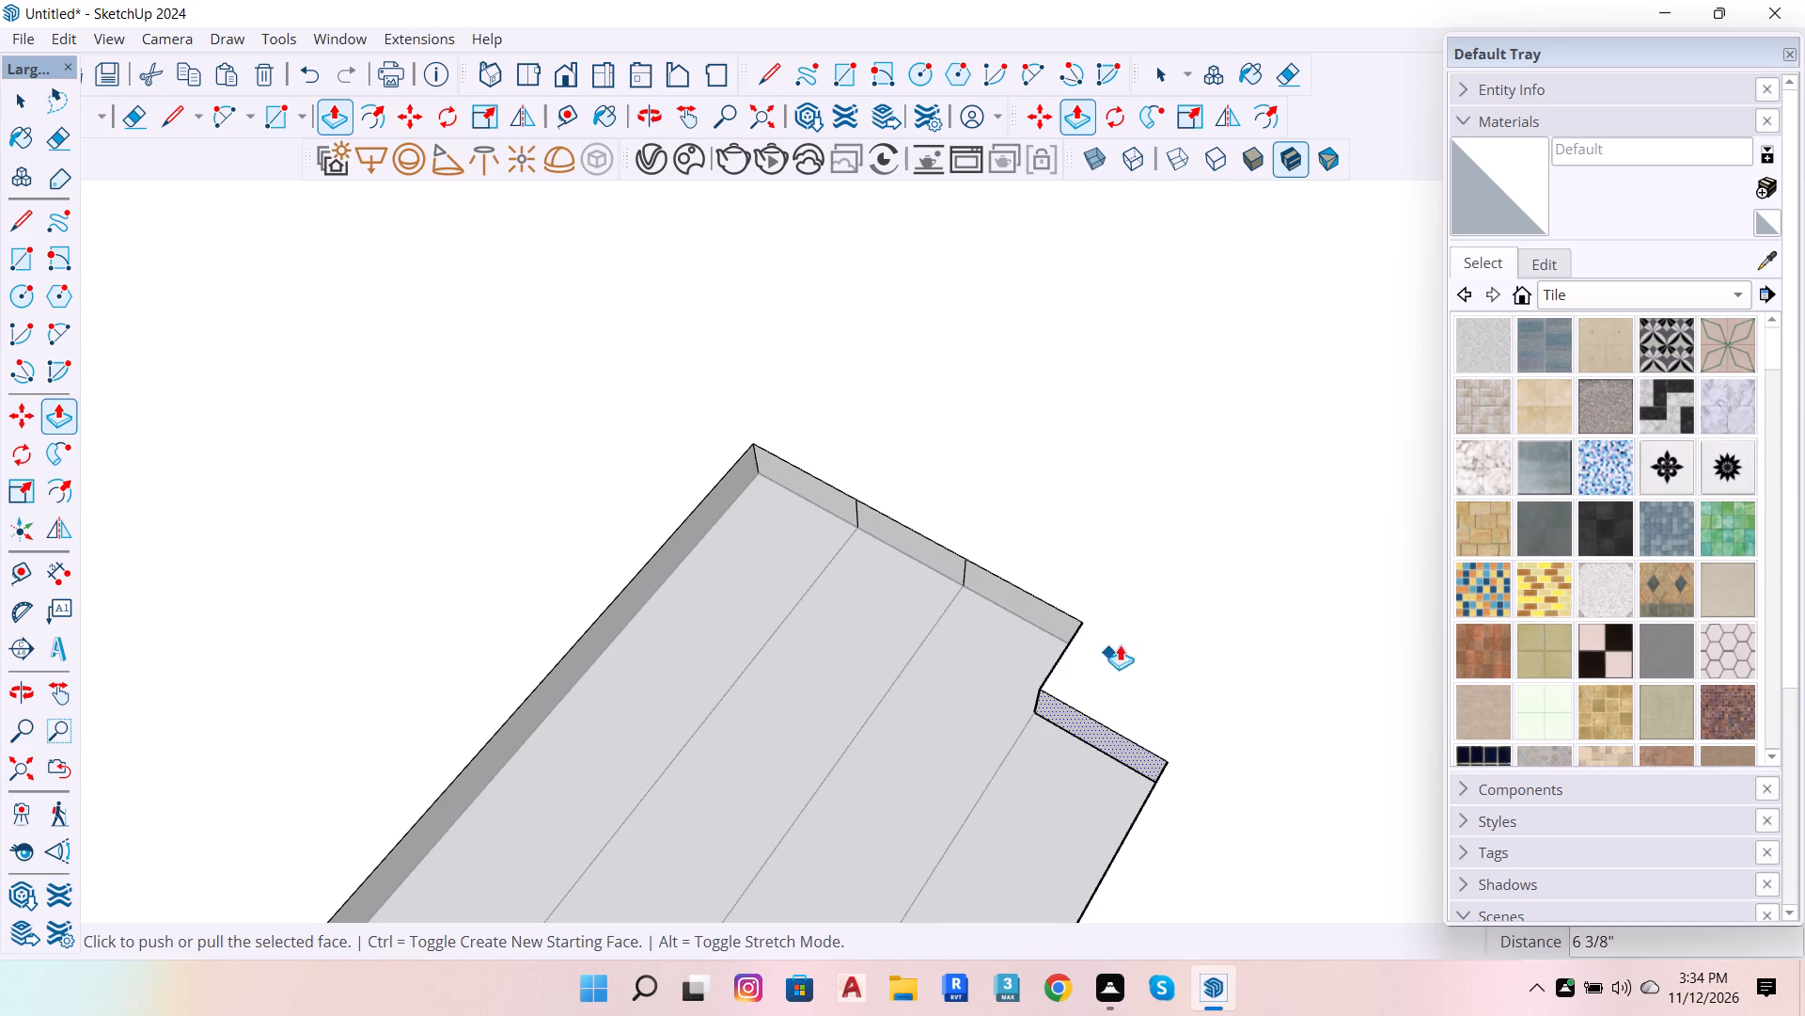
pyautogui.scroll(-6, 1124, 637)
pyautogui.scroll(5, 1132, 717)
pyautogui.click(1128, 686)
pyautogui.scroll(-2, 1050, 778)
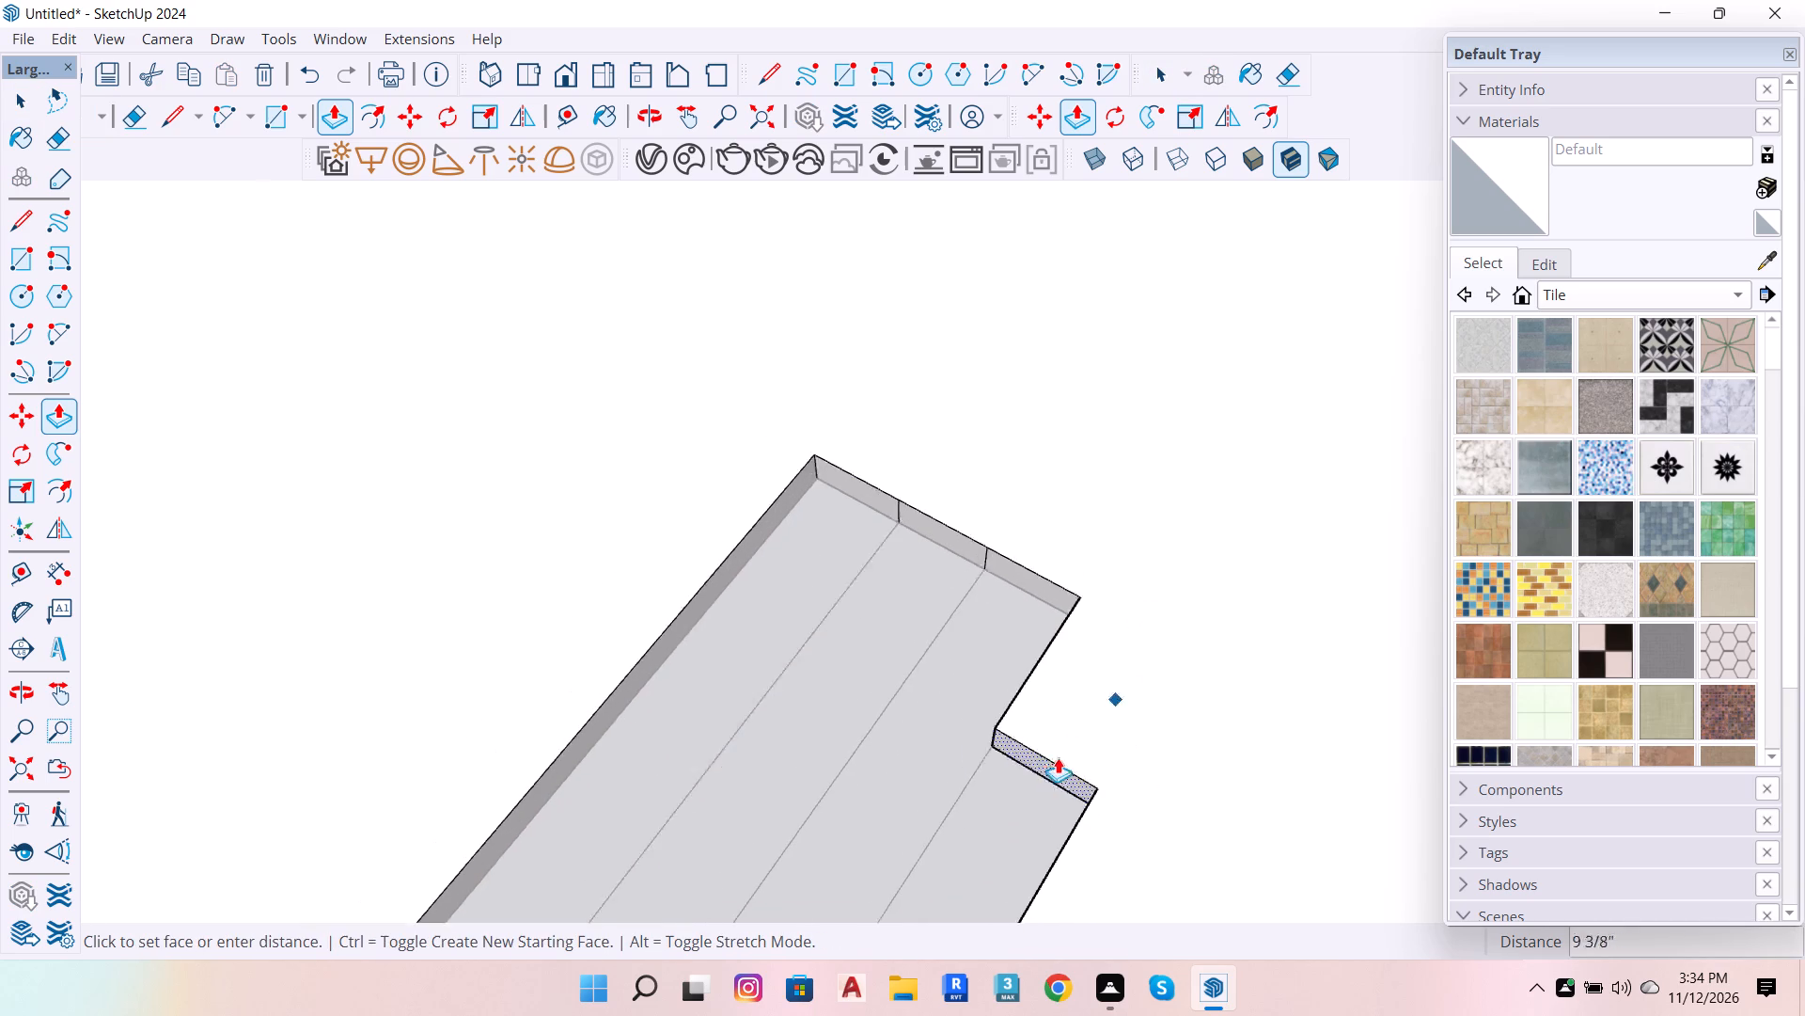
pyautogui.scroll(-13, 1058, 757)
pyautogui.click(984, 862)
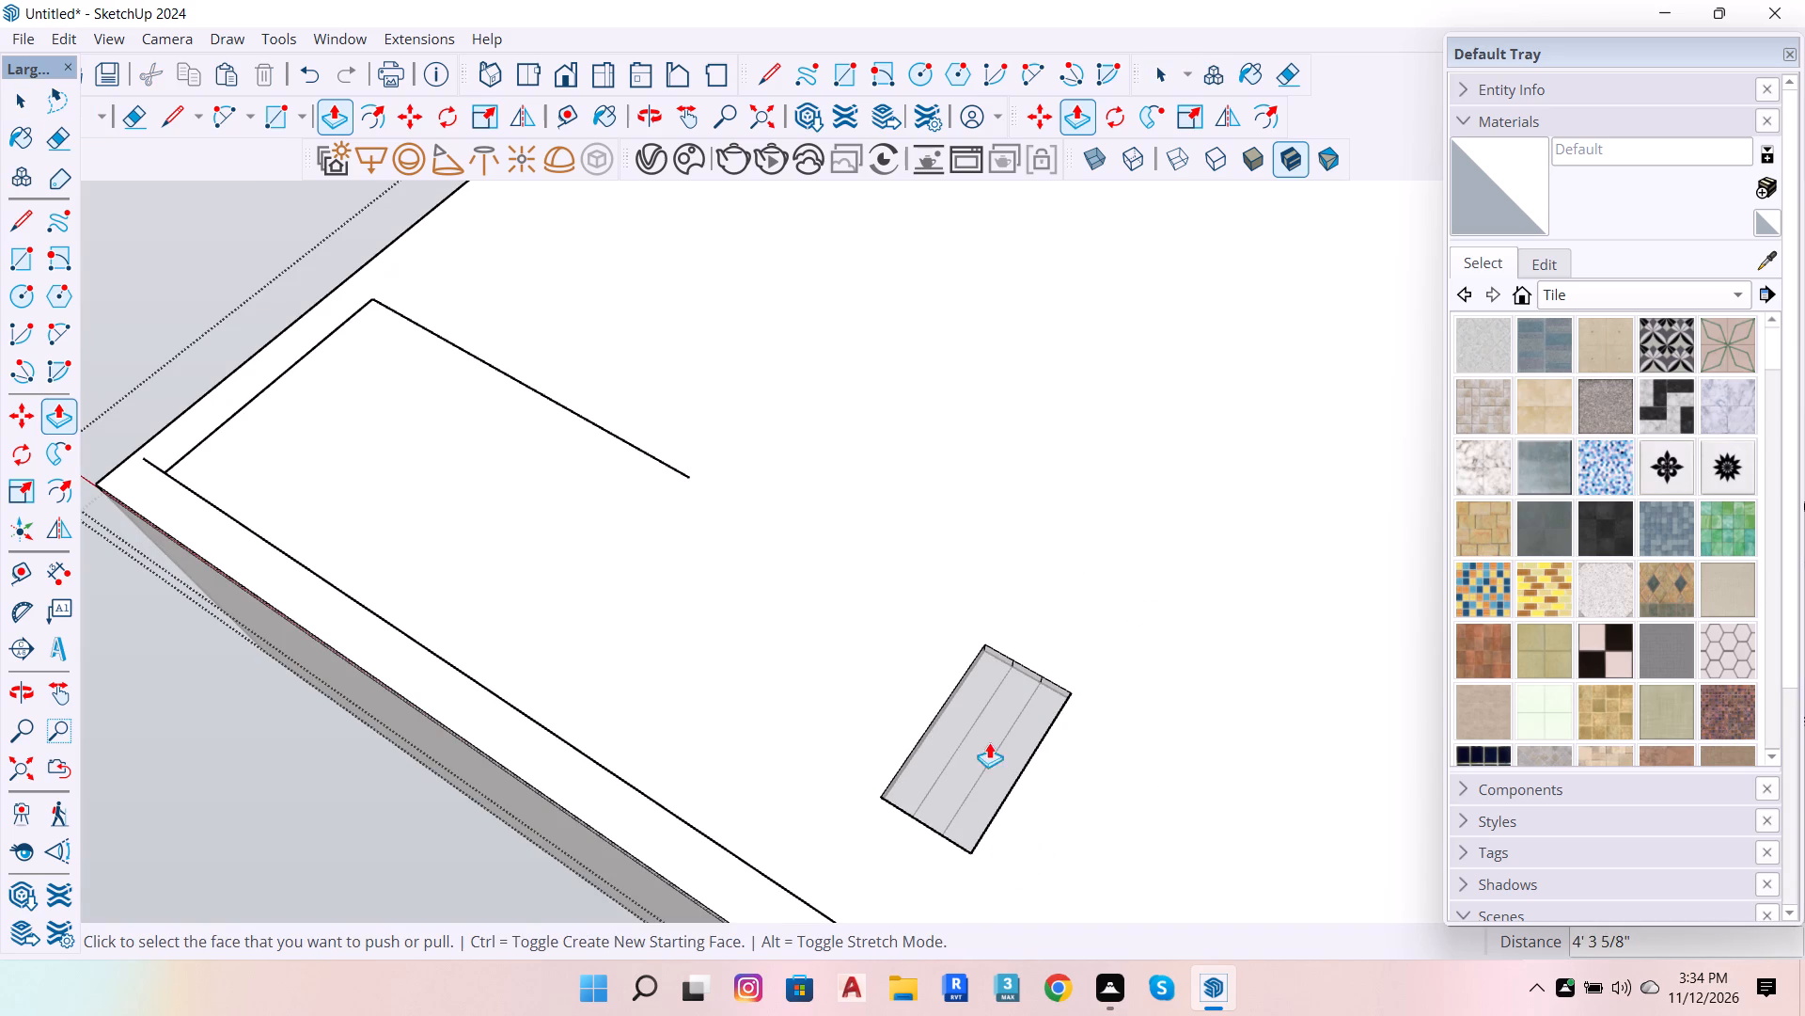
# Fill the second tread strip of the stair gap by repeating the 4' 3 5/8" push, and close its remaining piece.
pyautogui.scroll(11, 1012, 703)
pyautogui.doubleClick(1098, 668)
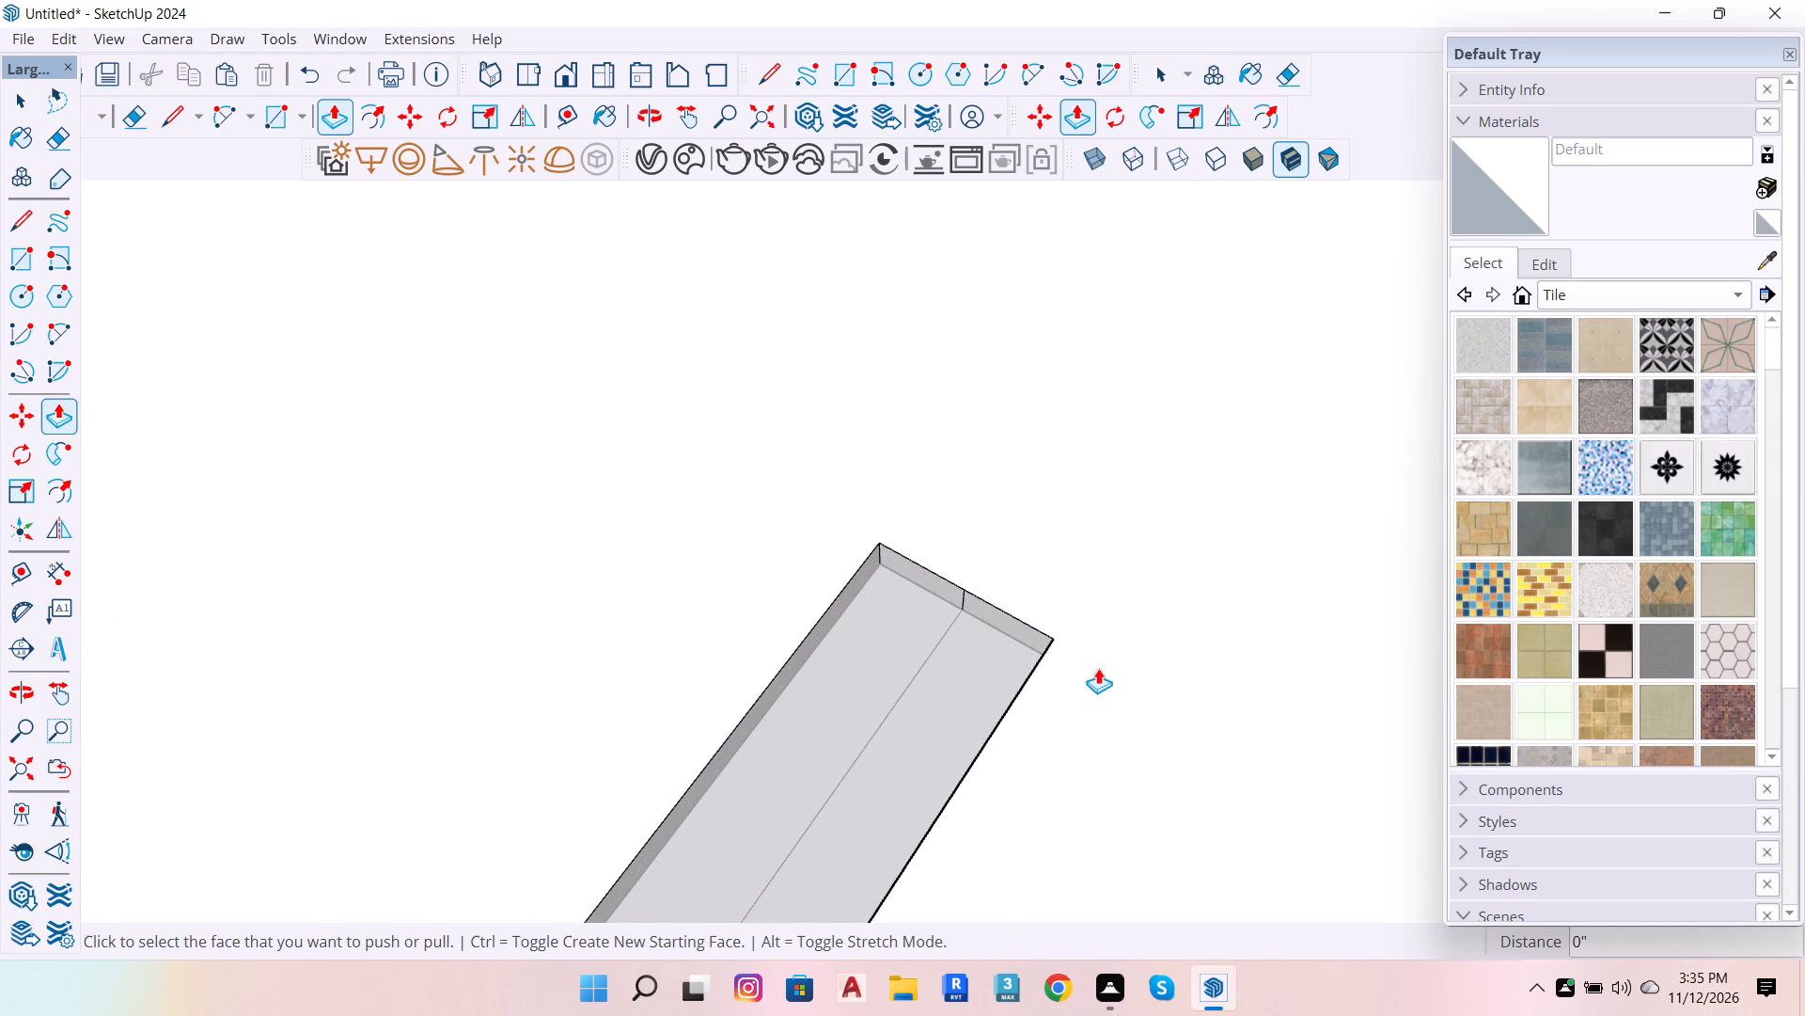
pyautogui.scroll(-10, 1102, 620)
pyautogui.scroll(6, 962, 871)
pyautogui.scroll(5, 1000, 796)
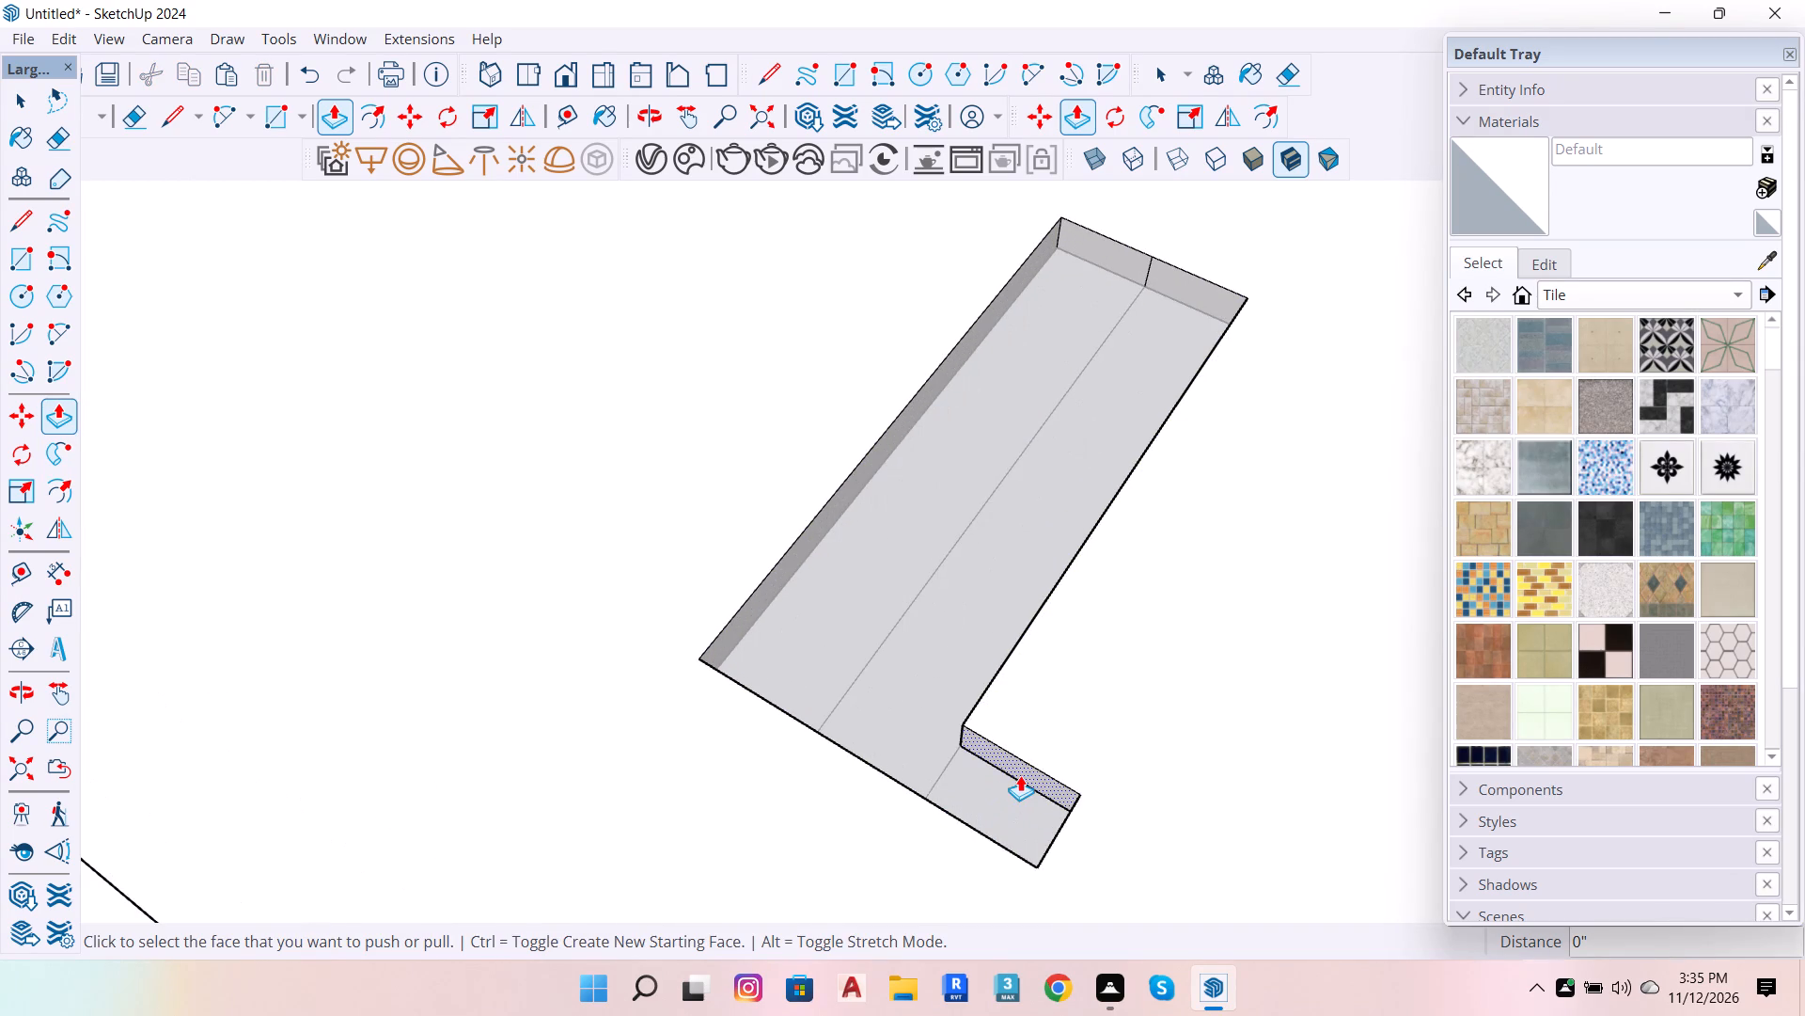
pyautogui.doubleClick(1020, 775)
# Fill the last two tread strips of the stair gap by pushing their end faces 4' 10", and leave the slab group.
pyautogui.click(1195, 287)
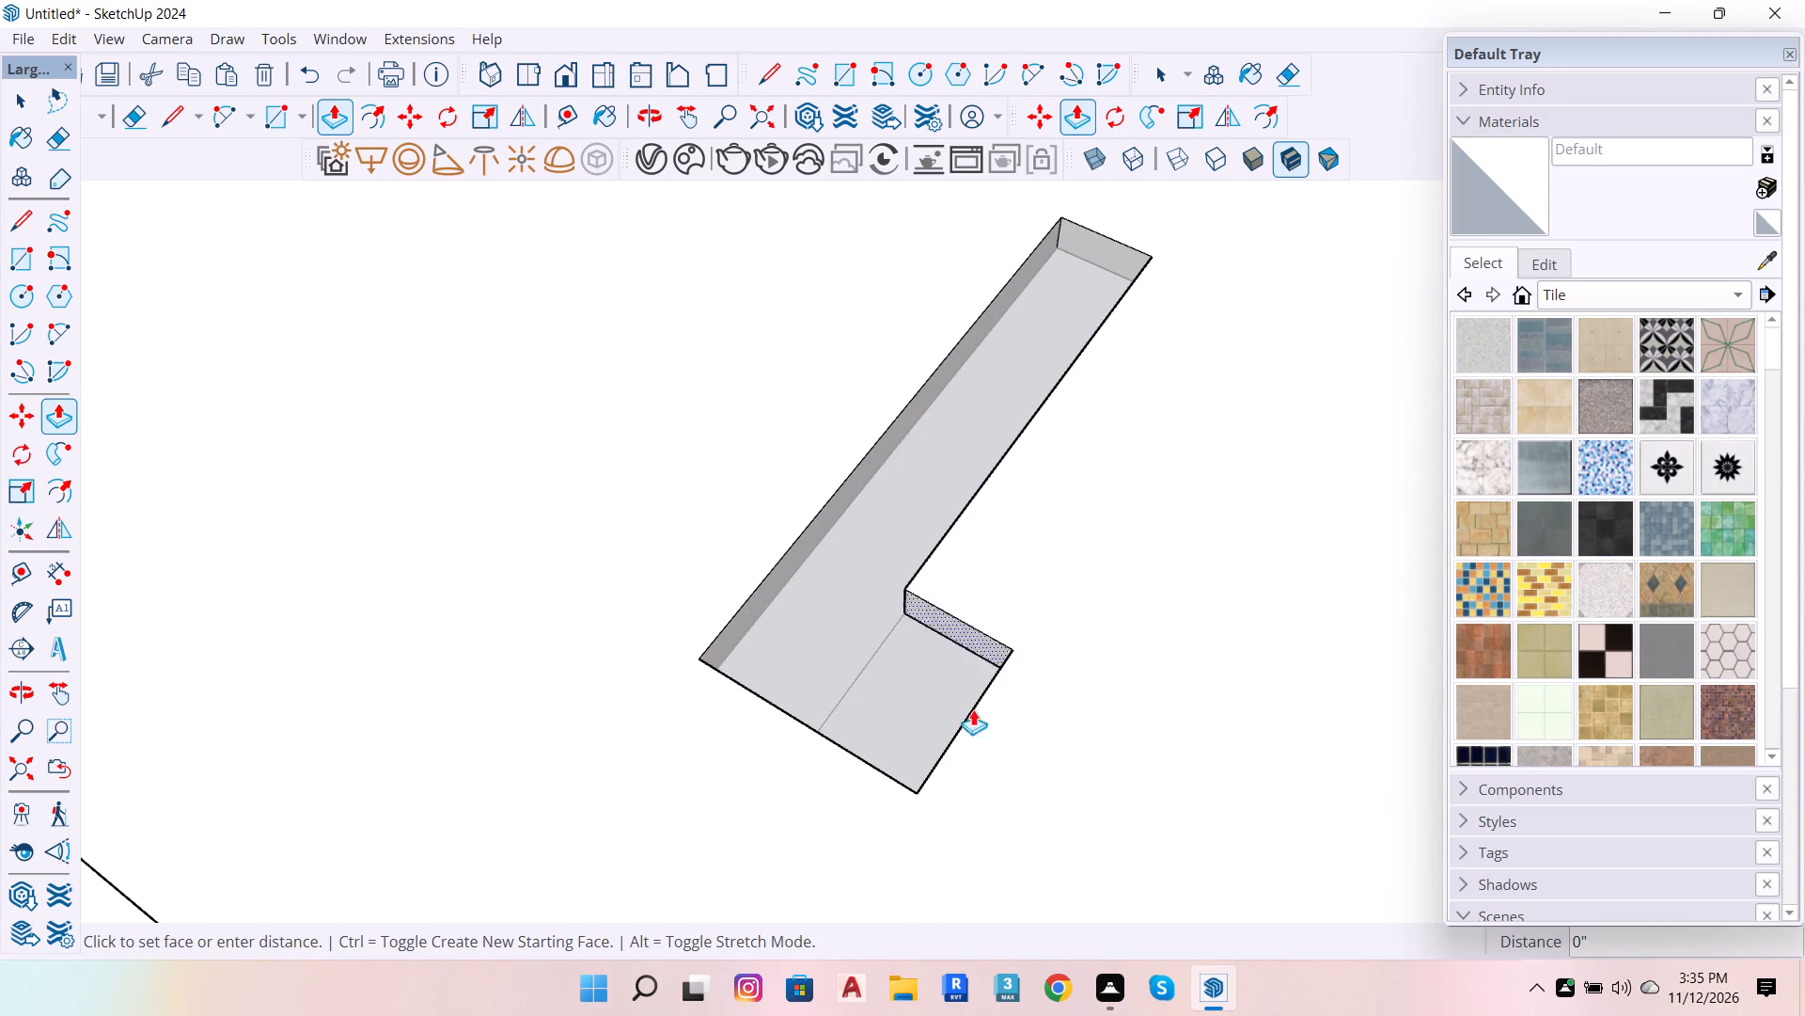
pyautogui.click(892, 793)
pyautogui.scroll(-6, 931, 828)
pyautogui.scroll(3, 1012, 404)
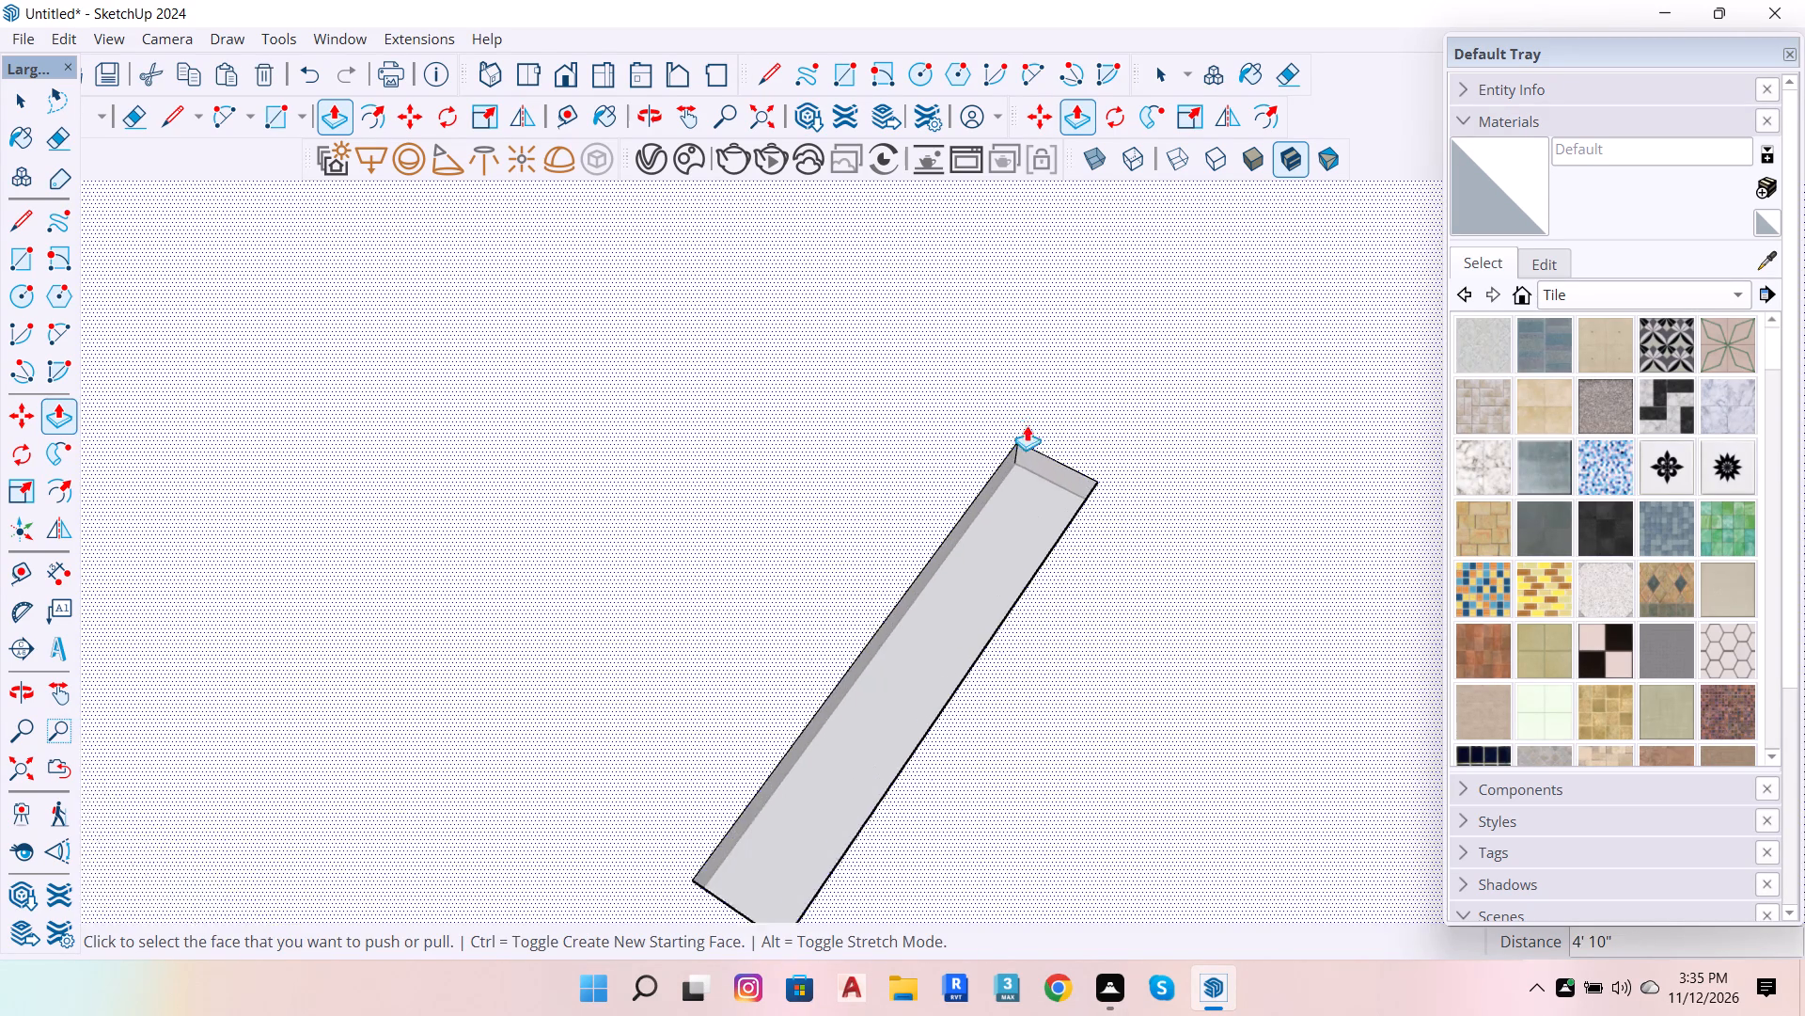
pyautogui.scroll(3, 1027, 425)
pyautogui.doubleClick(1062, 486)
pyautogui.scroll(-12, 1123, 405)
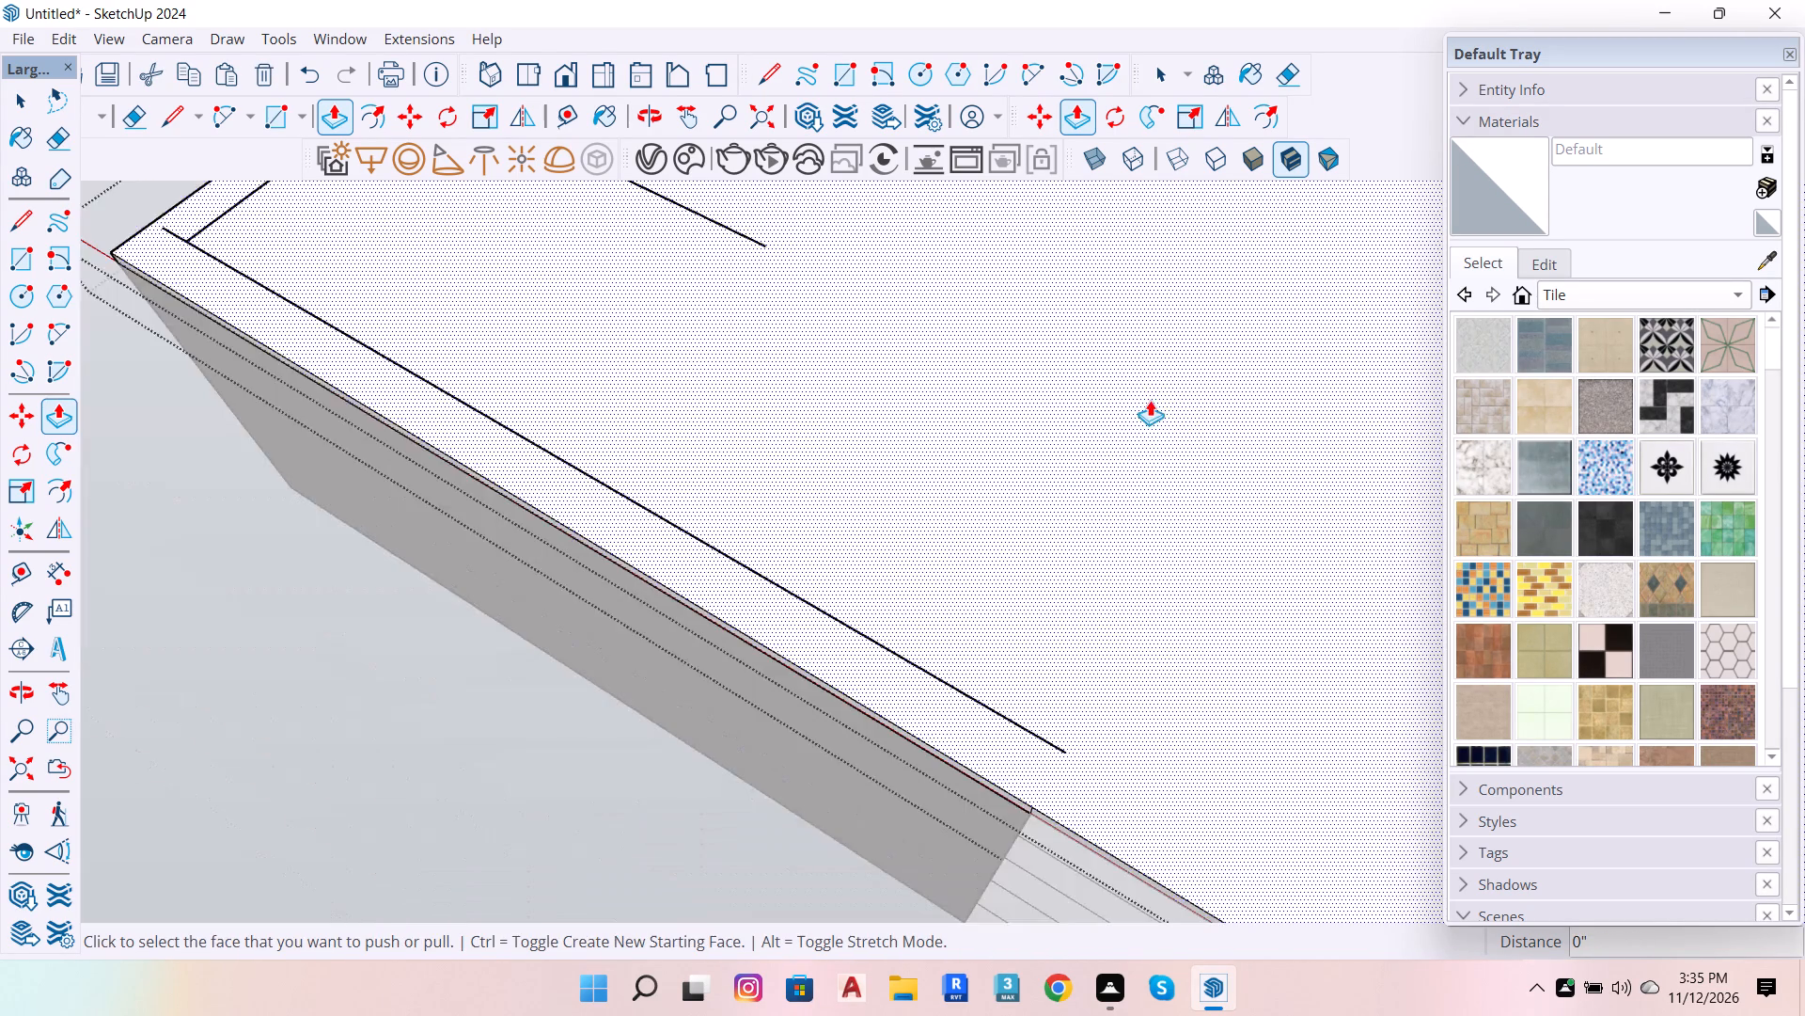
pyautogui.scroll(-8, 1150, 400)
pyautogui.scroll(-6, 1038, 618)
pyautogui.press('space')
pyautogui.click(817, 694)
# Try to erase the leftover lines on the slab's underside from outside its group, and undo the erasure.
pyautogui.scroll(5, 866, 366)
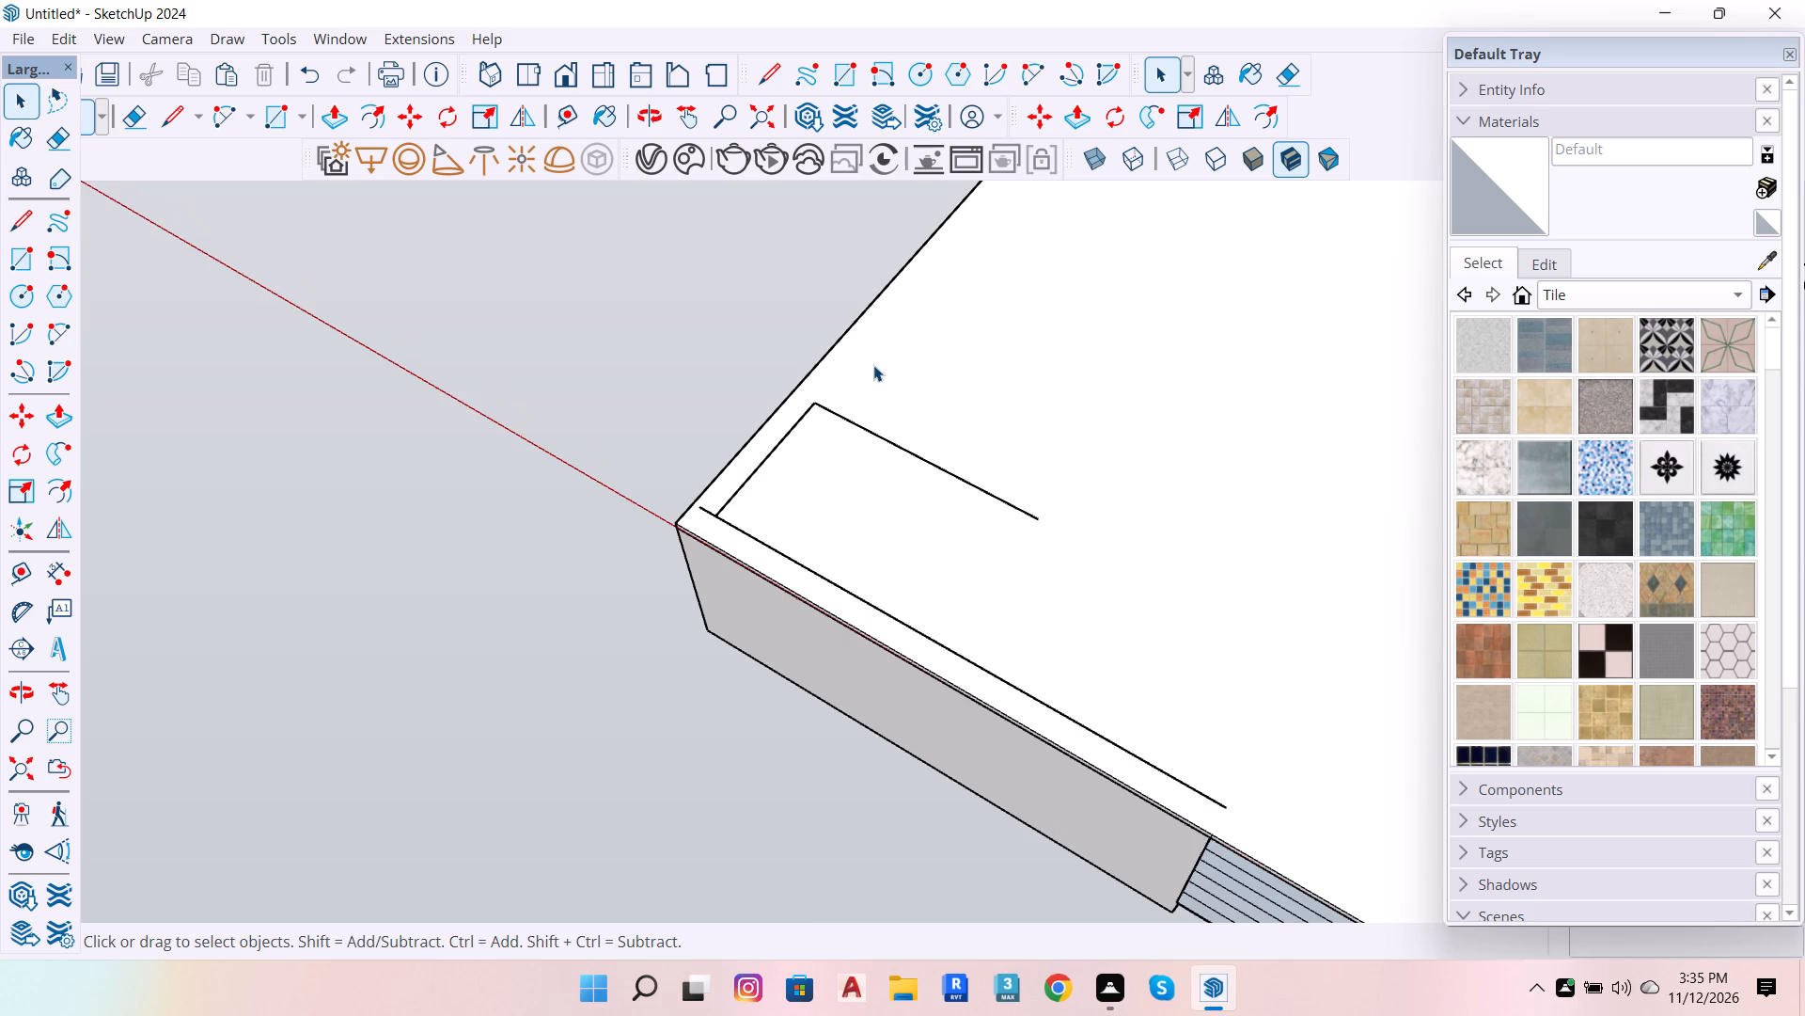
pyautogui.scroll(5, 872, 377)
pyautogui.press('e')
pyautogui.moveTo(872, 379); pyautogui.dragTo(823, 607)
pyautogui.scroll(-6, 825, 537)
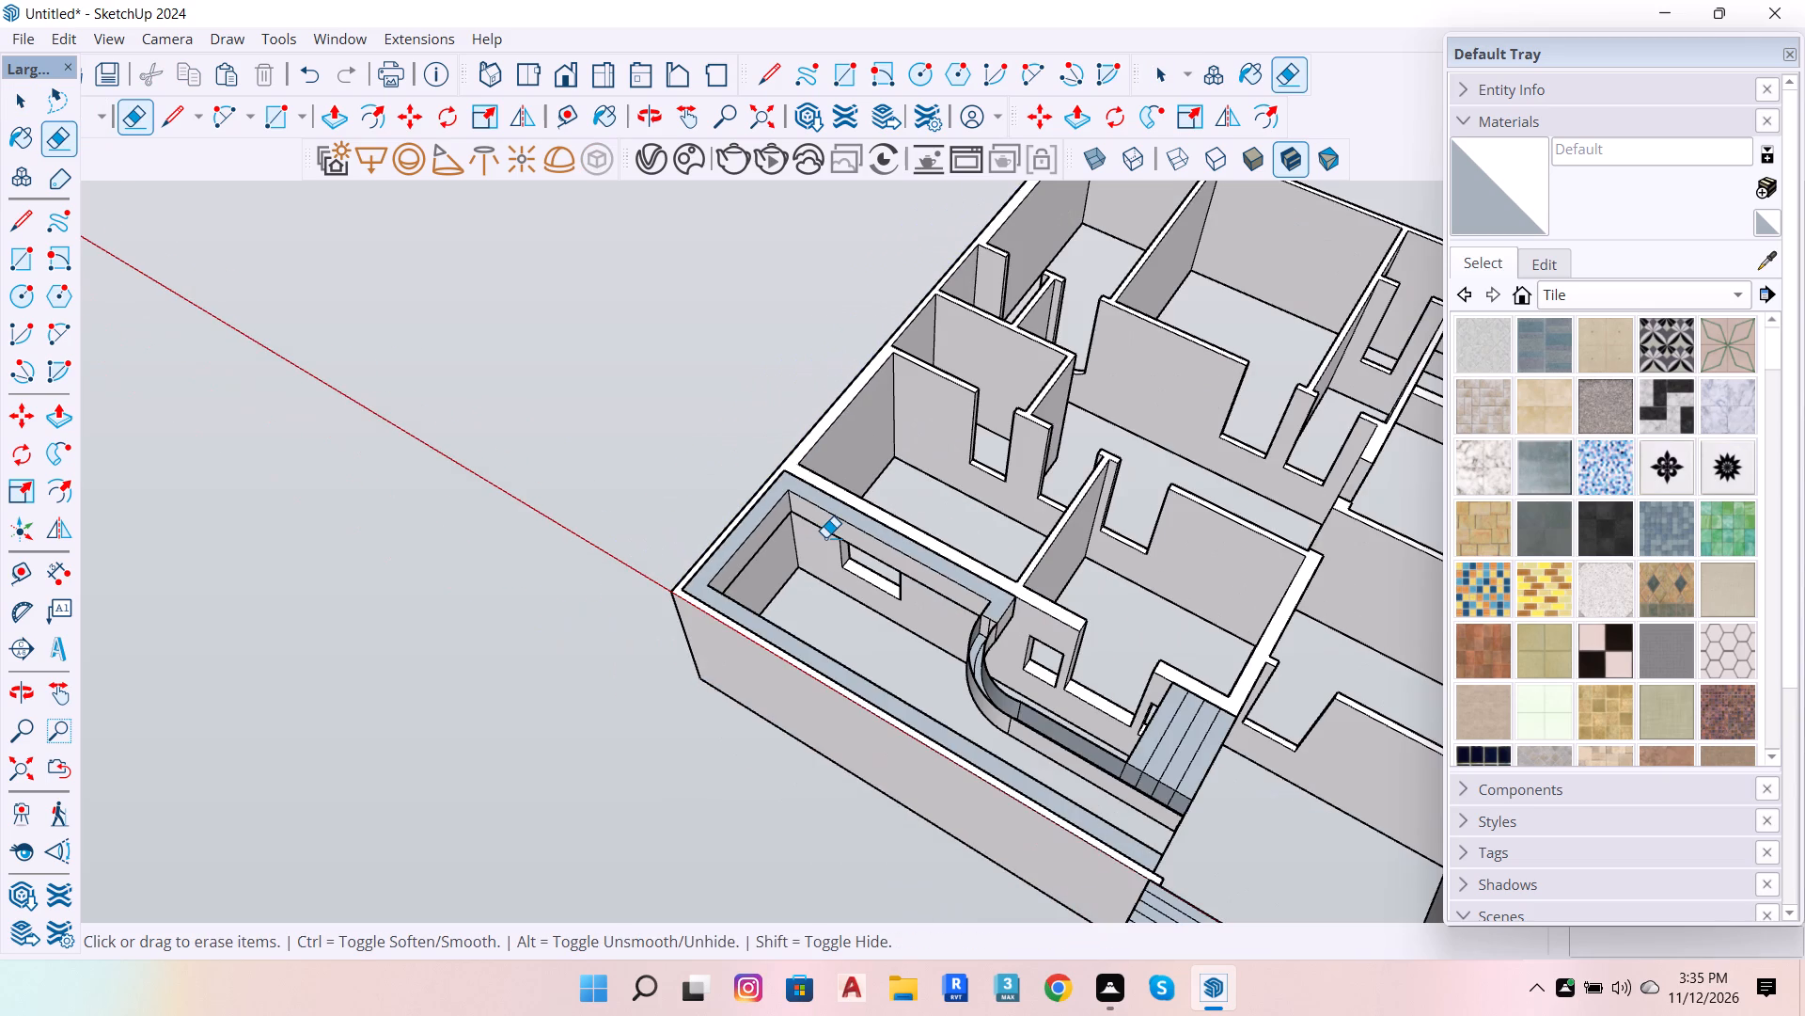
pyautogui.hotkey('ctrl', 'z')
# Erase the leftover veranda outline lines on the slab's underside from within the slab group, and close the group.
pyautogui.scroll(6, 843, 582)
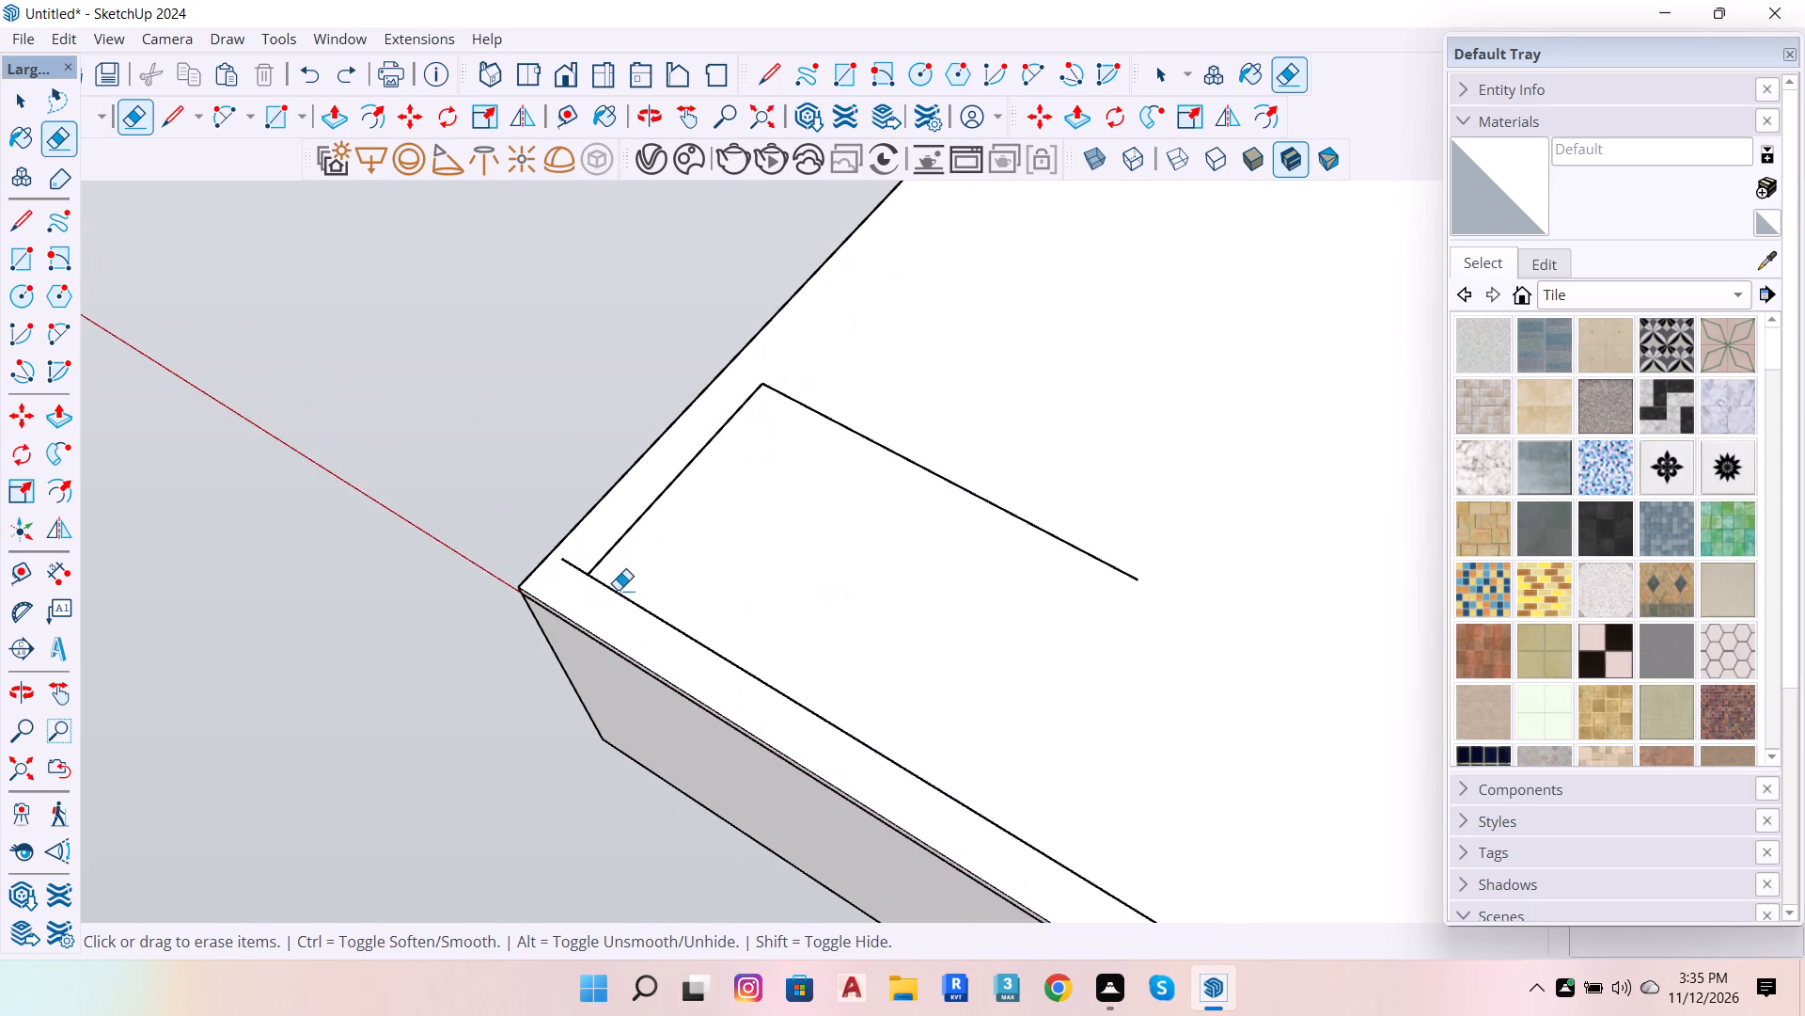
pyautogui.scroll(5, 612, 590)
pyautogui.press('space')
pyautogui.doubleClick(632, 576)
pyautogui.scroll(1, 603, 547)
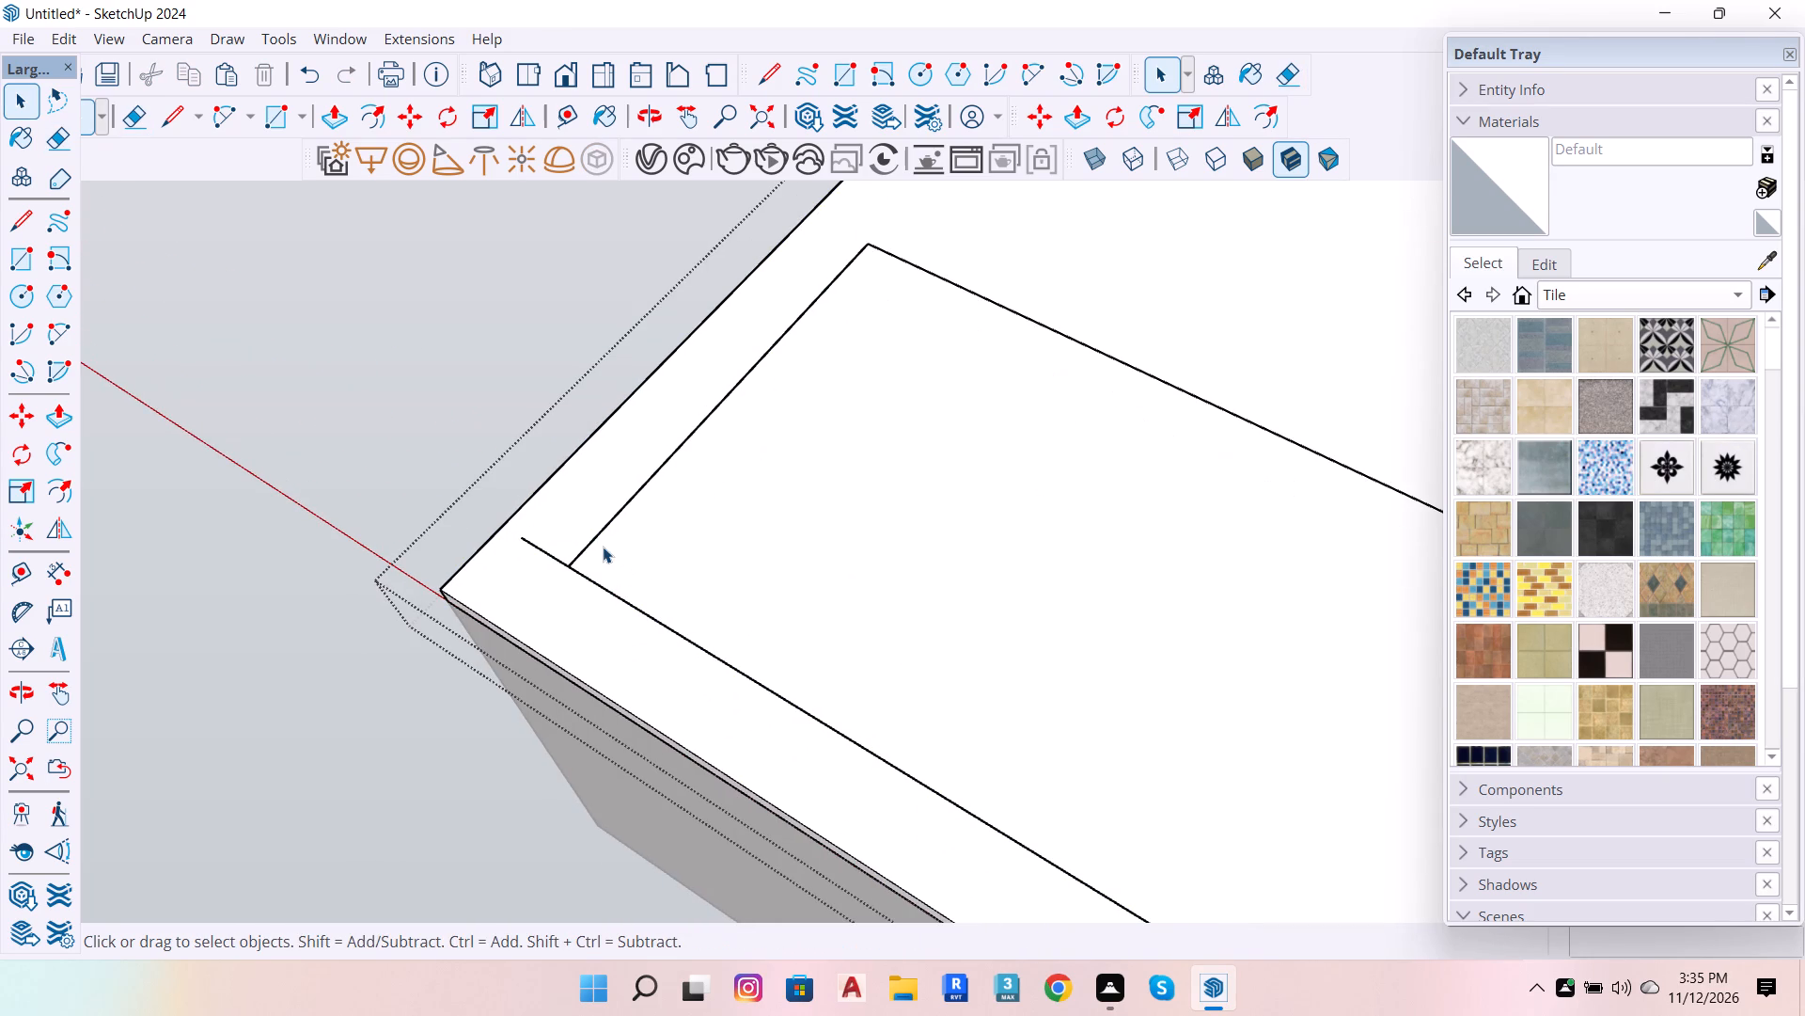
pyautogui.press('e')
pyautogui.moveTo(593, 527); pyautogui.dragTo(591, 545)
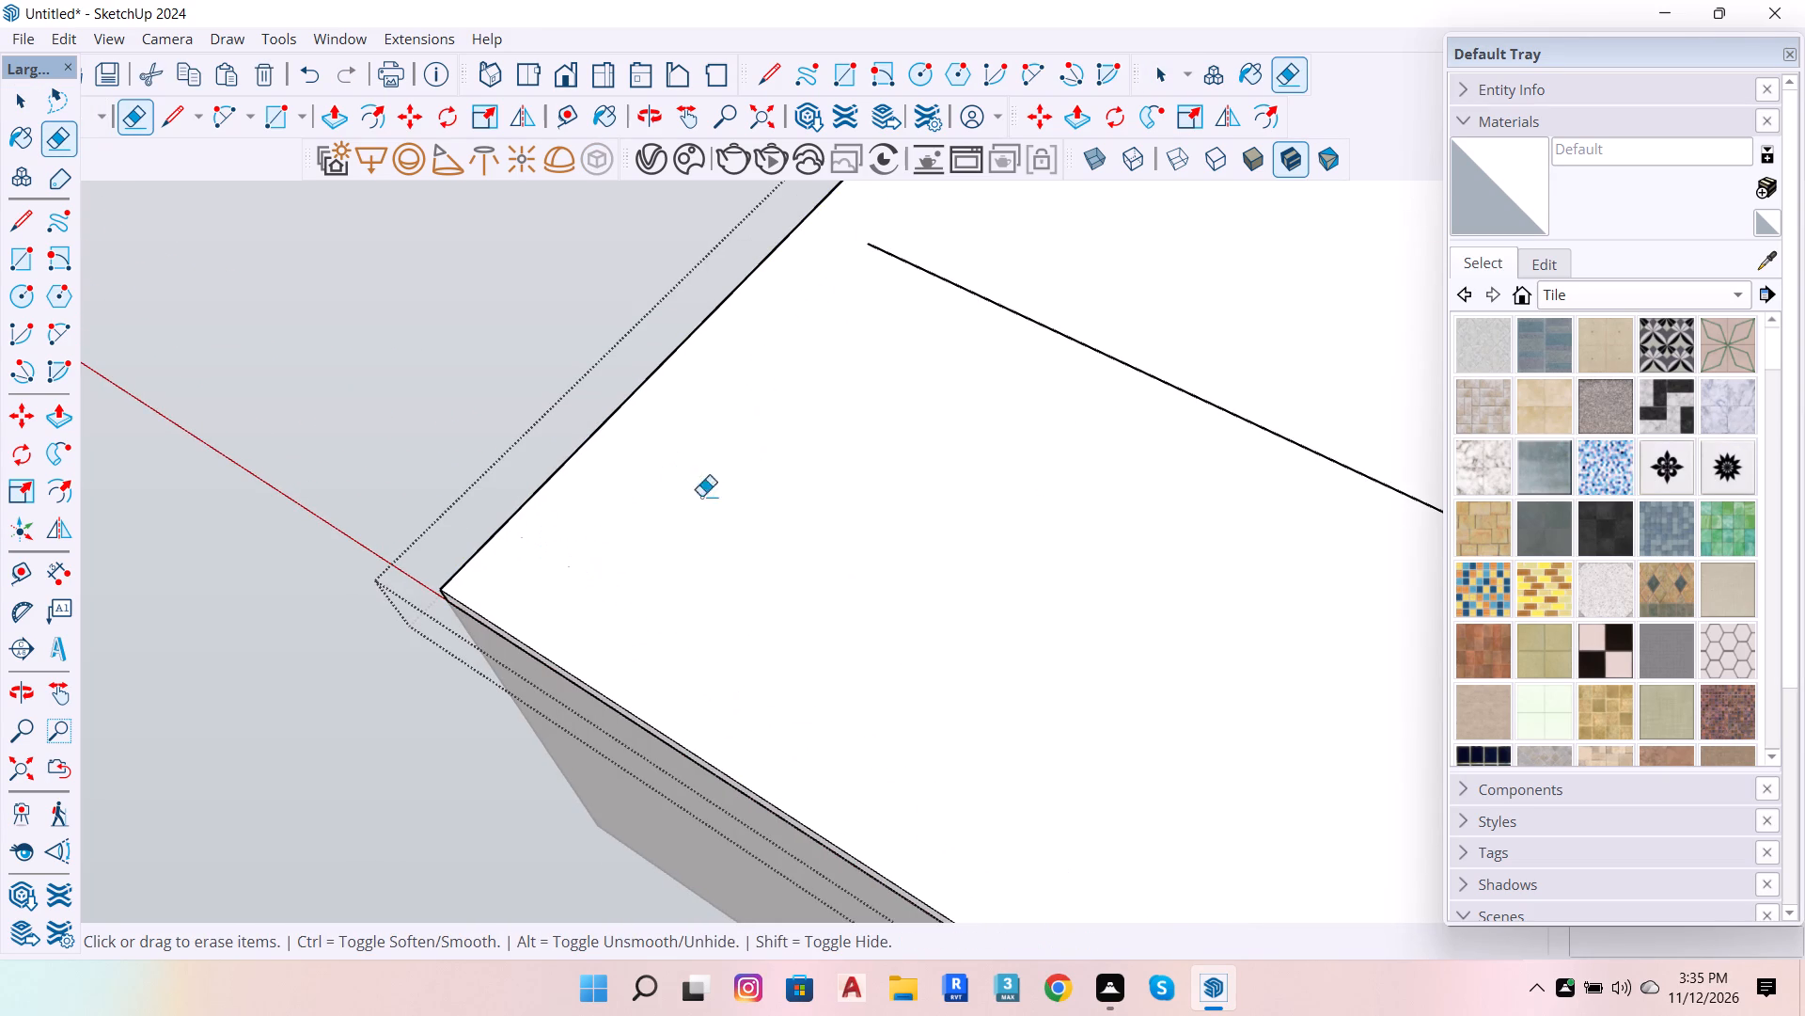
pyautogui.moveTo(944, 389); pyautogui.dragTo(1033, 401)
pyautogui.scroll(-20, 640, 578)
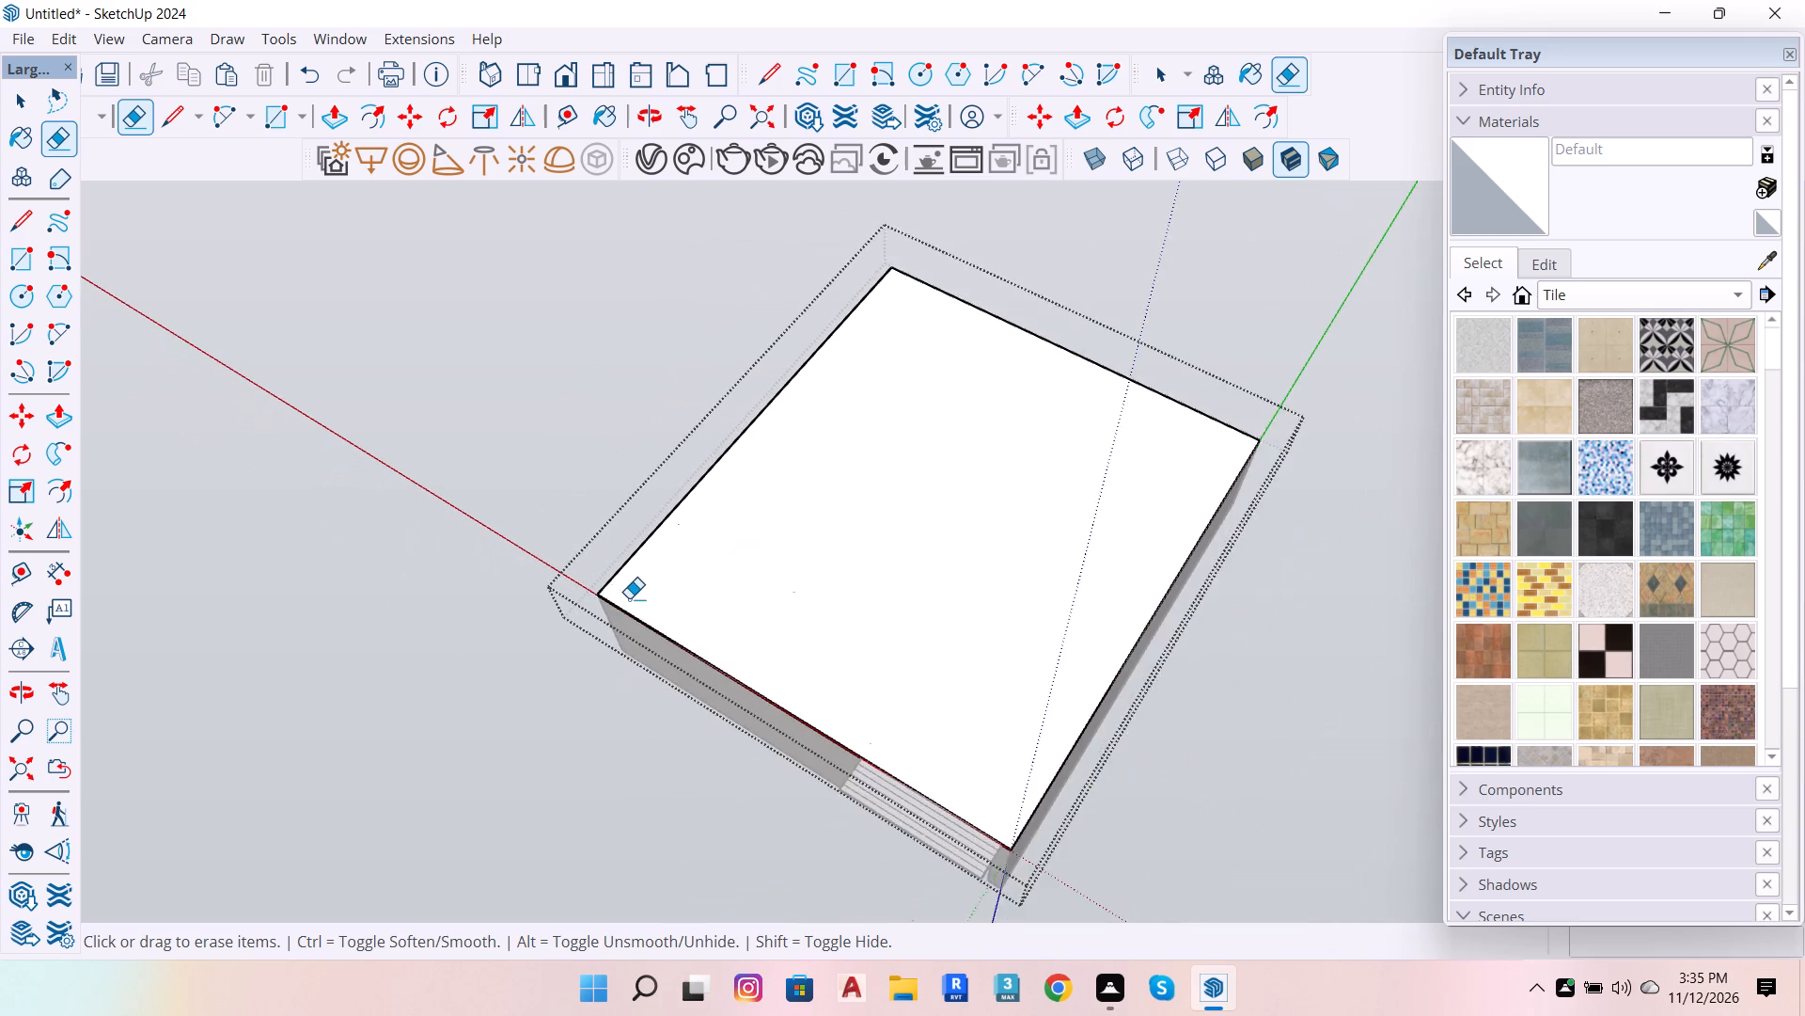
pyautogui.press('space')
pyautogui.click(1272, 351)
# Examine the house from below and above, checking the floor slab around the front entrance and its steps.
pyautogui.press('o')
pyautogui.moveTo(1133, 339); pyautogui.dragTo(1119, 496)
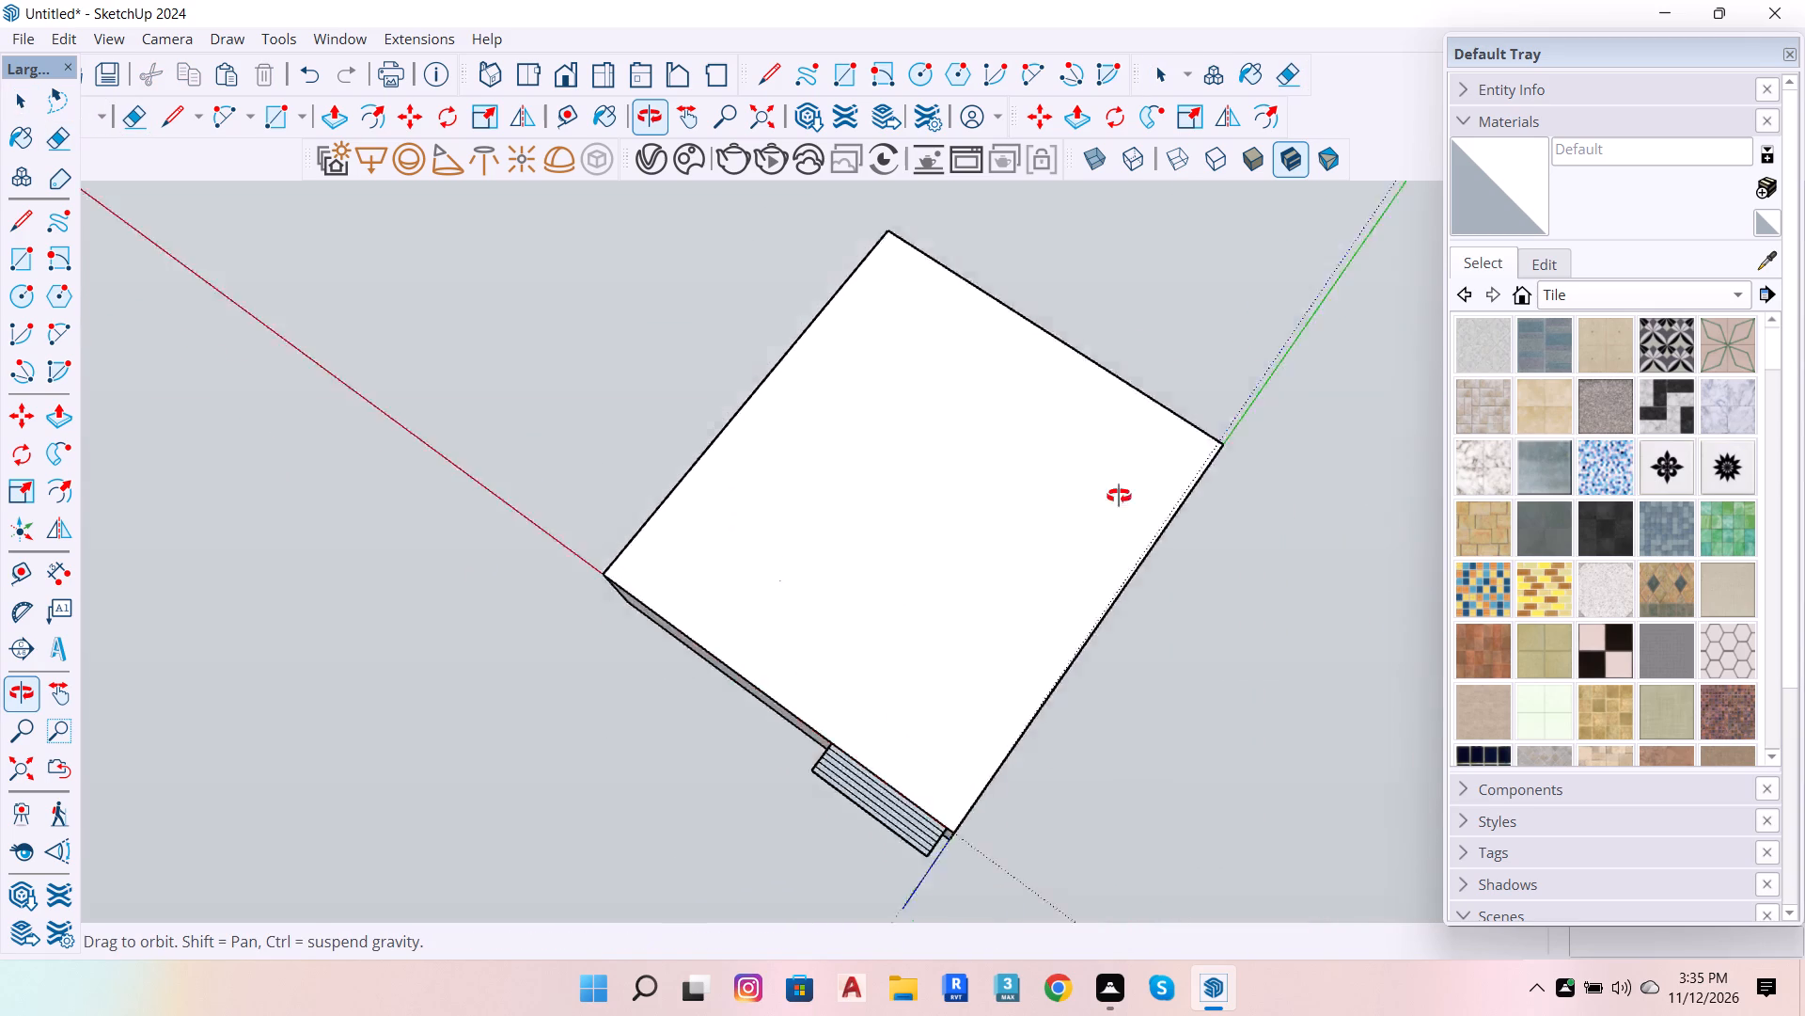
pyautogui.moveTo(1119, 496); pyautogui.dragTo(1083, 1015)
pyautogui.click(1045, 697)
pyautogui.moveTo(1045, 697); pyautogui.dragTo(1093, 1015)
pyautogui.scroll(-13, 1021, 882)
pyautogui.moveTo(914, 615); pyautogui.dragTo(1084, 833)
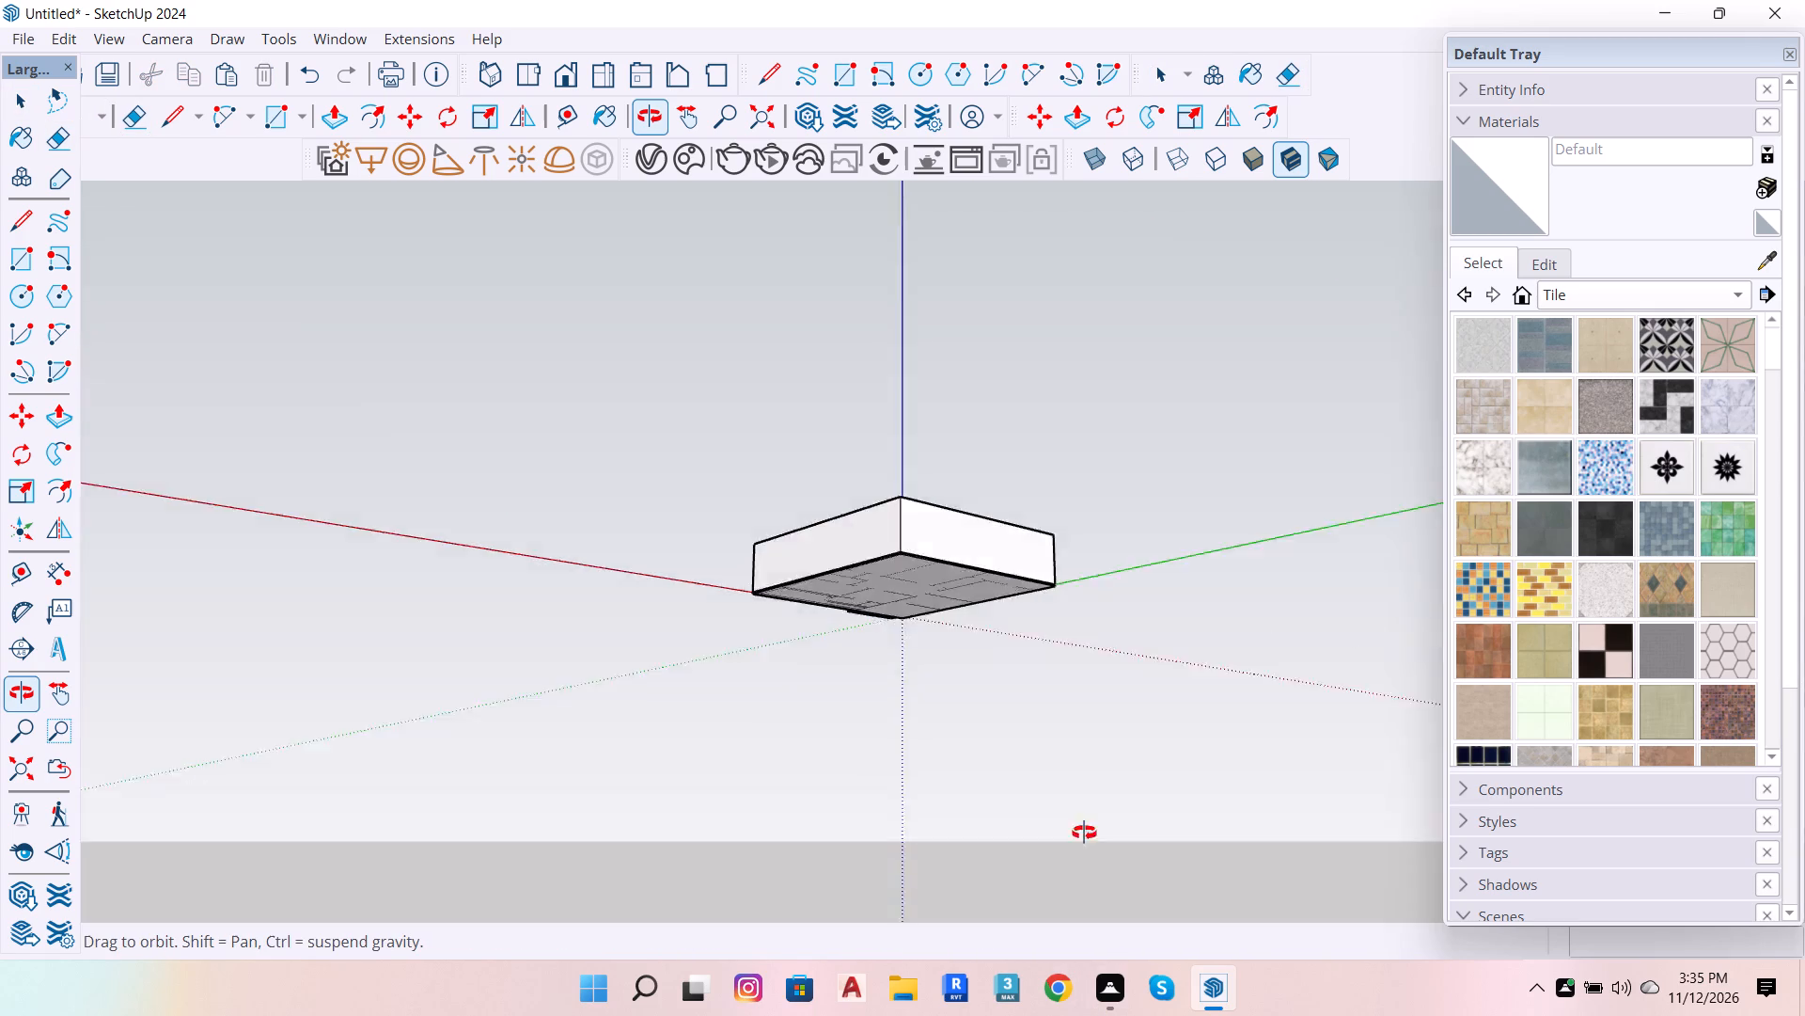
pyautogui.moveTo(1084, 833); pyautogui.dragTo(1299, 966)
pyautogui.moveTo(823, 659); pyautogui.dragTo(1150, 706)
pyautogui.moveTo(846, 586); pyautogui.dragTo(1134, 579)
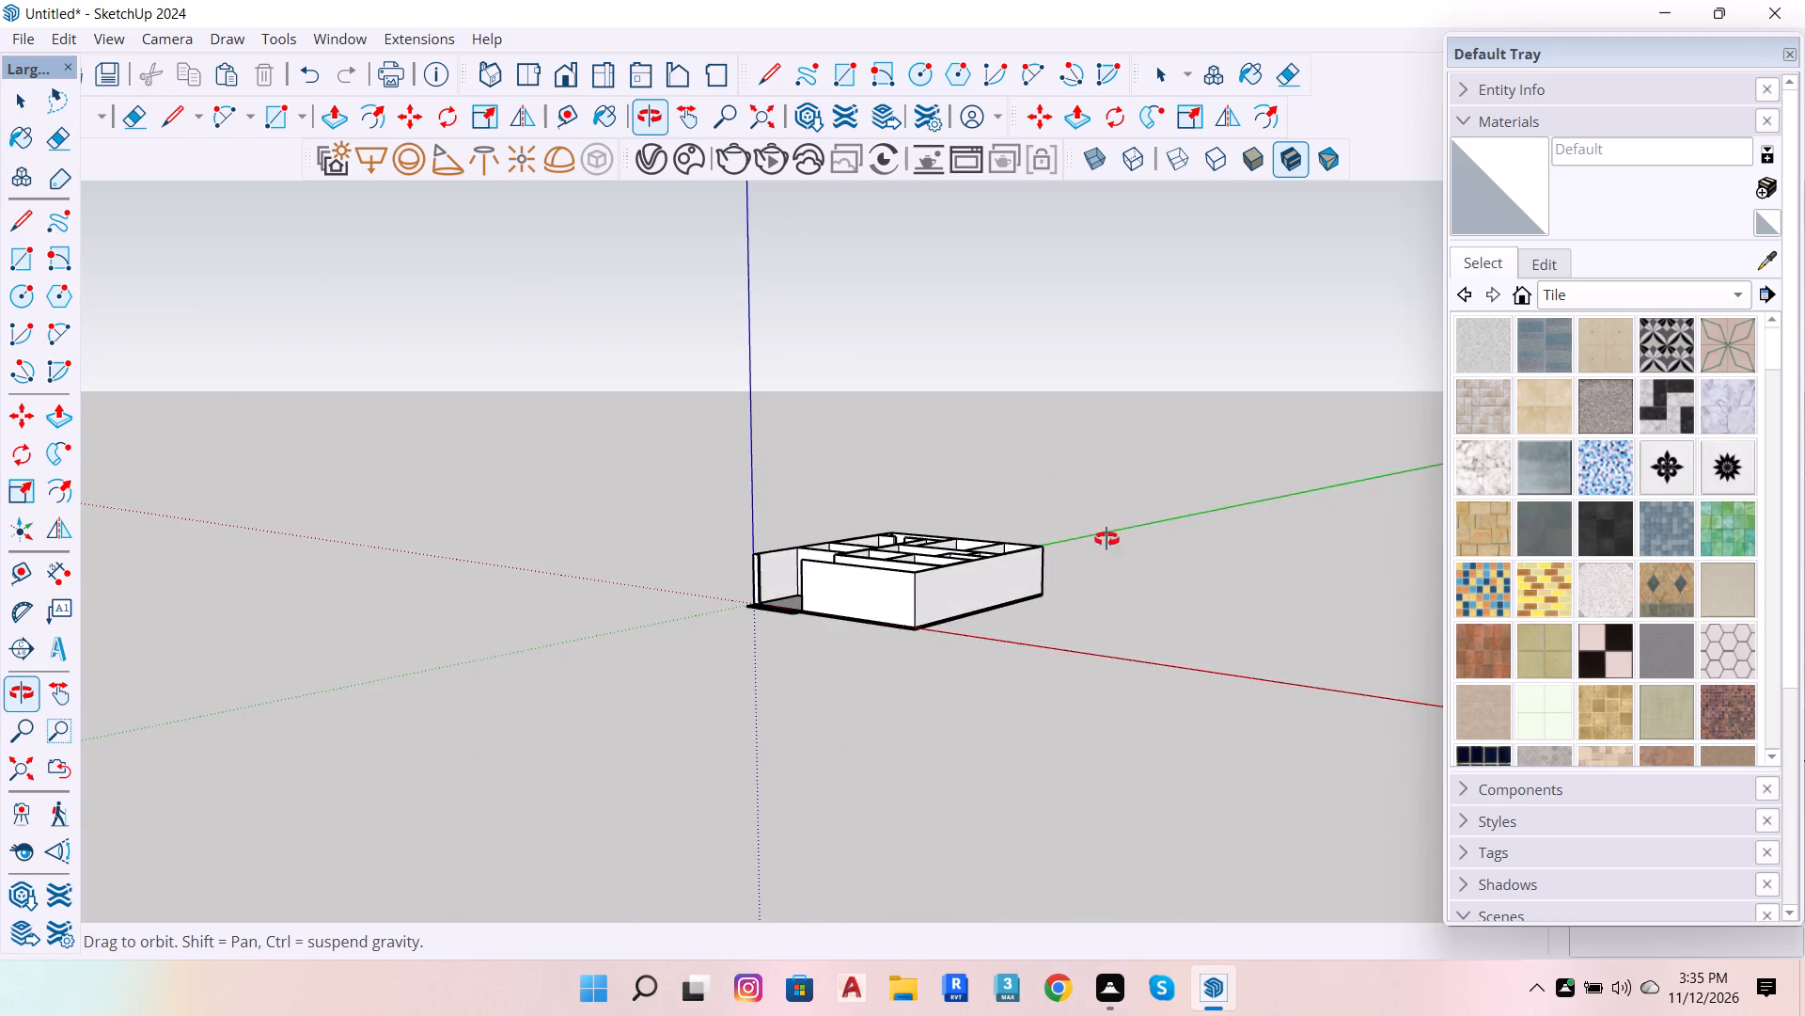
pyautogui.scroll(5, 877, 553)
pyautogui.moveTo(889, 555); pyautogui.dragTo(1081, 874)
pyautogui.scroll(10, 763, 695)
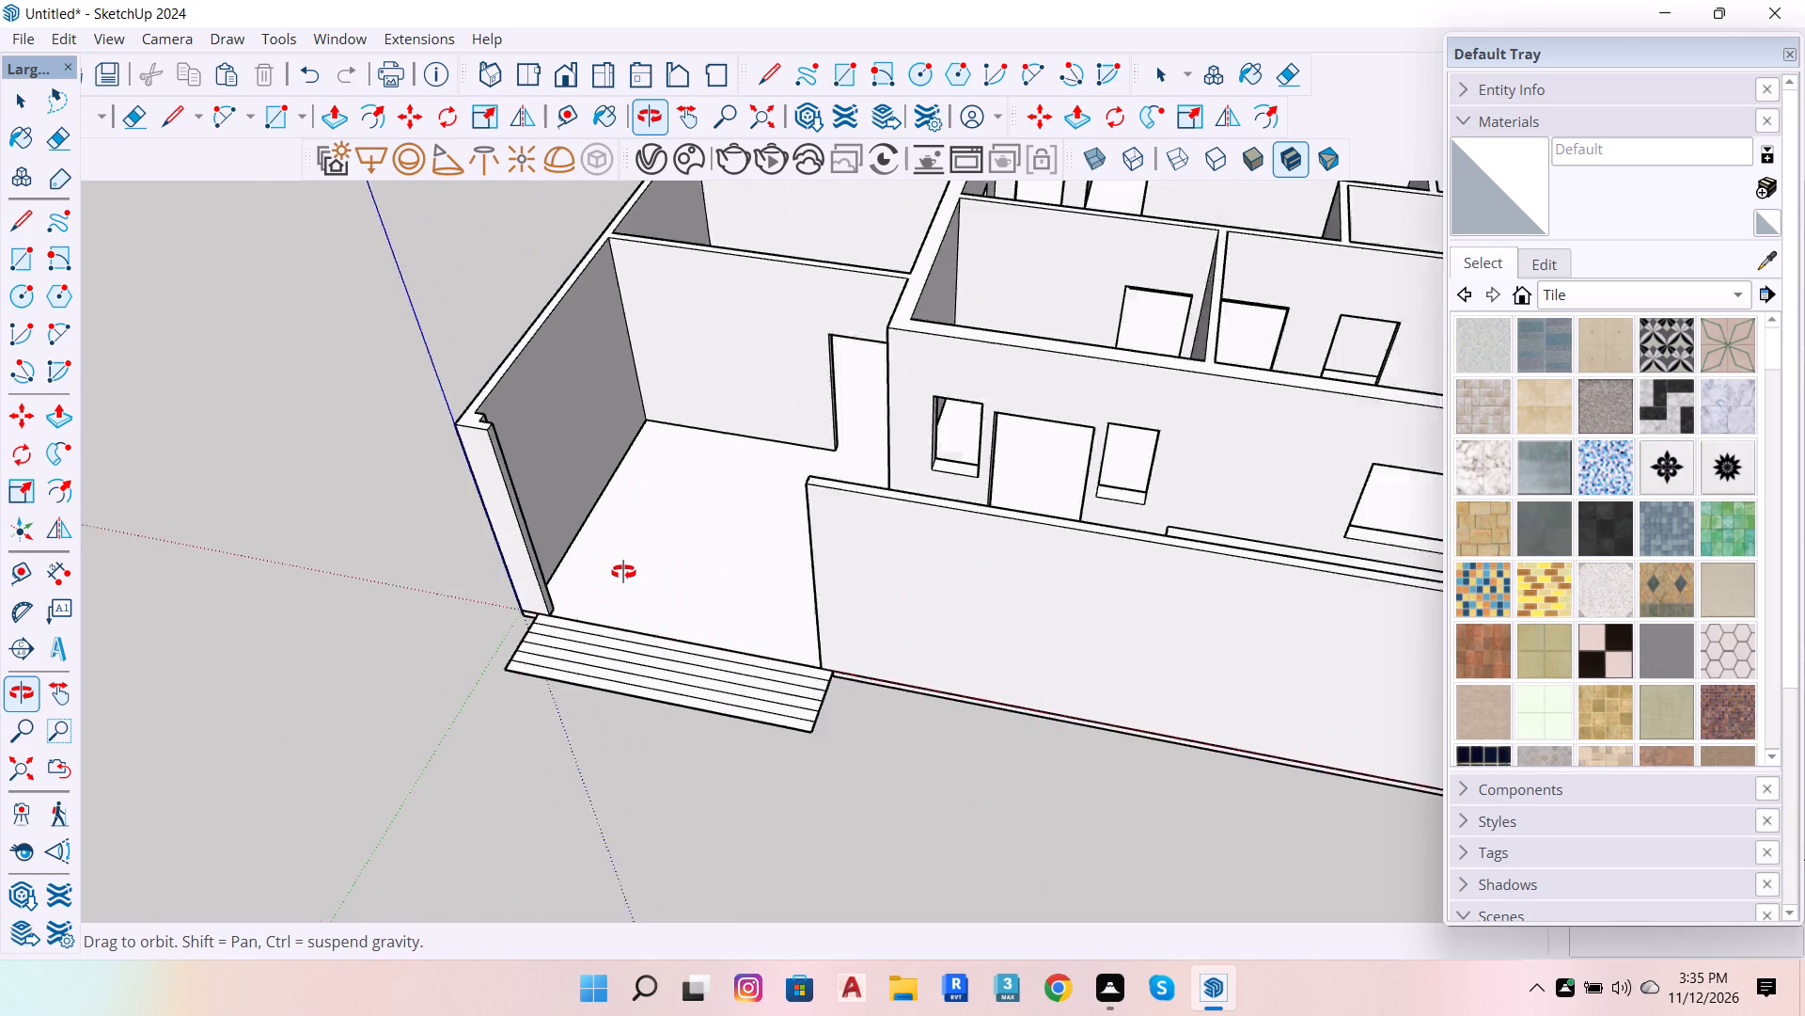
pyautogui.scroll(7, 623, 572)
pyautogui.scroll(-5, 702, 617)
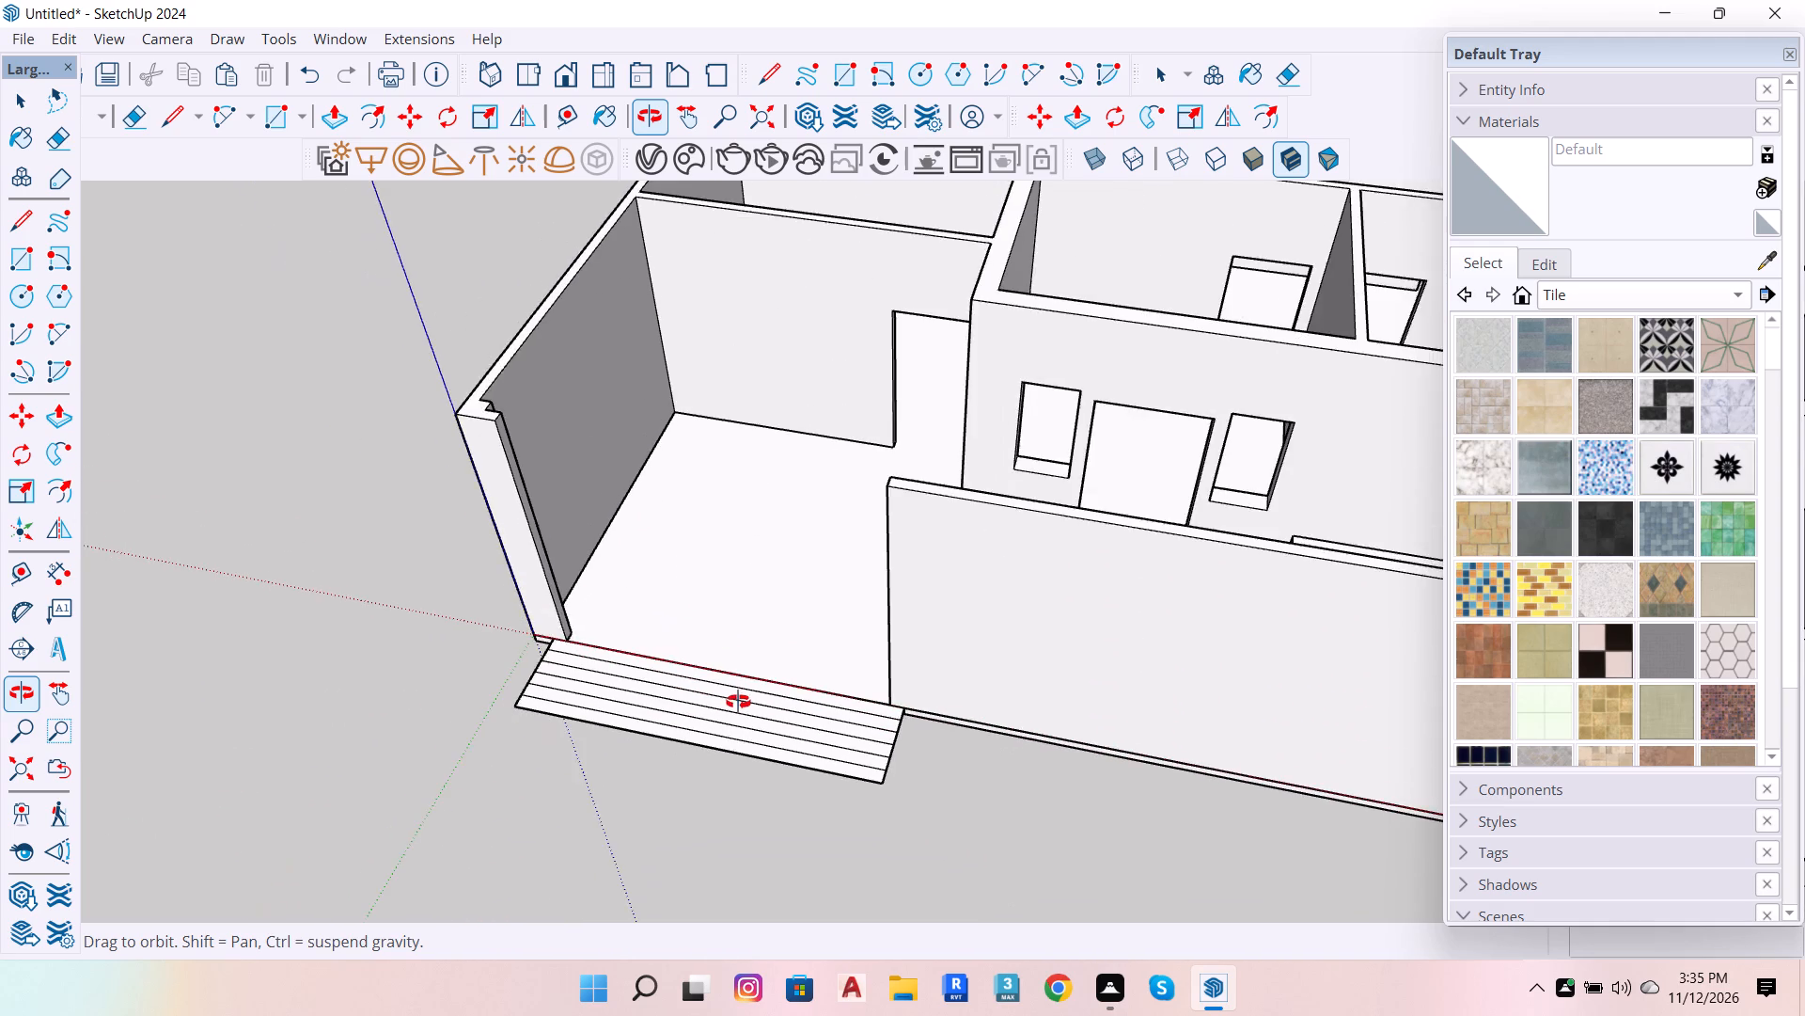
pyautogui.scroll(4, 738, 702)
pyautogui.scroll(5, 1033, 722)
pyautogui.scroll(-6, 984, 766)
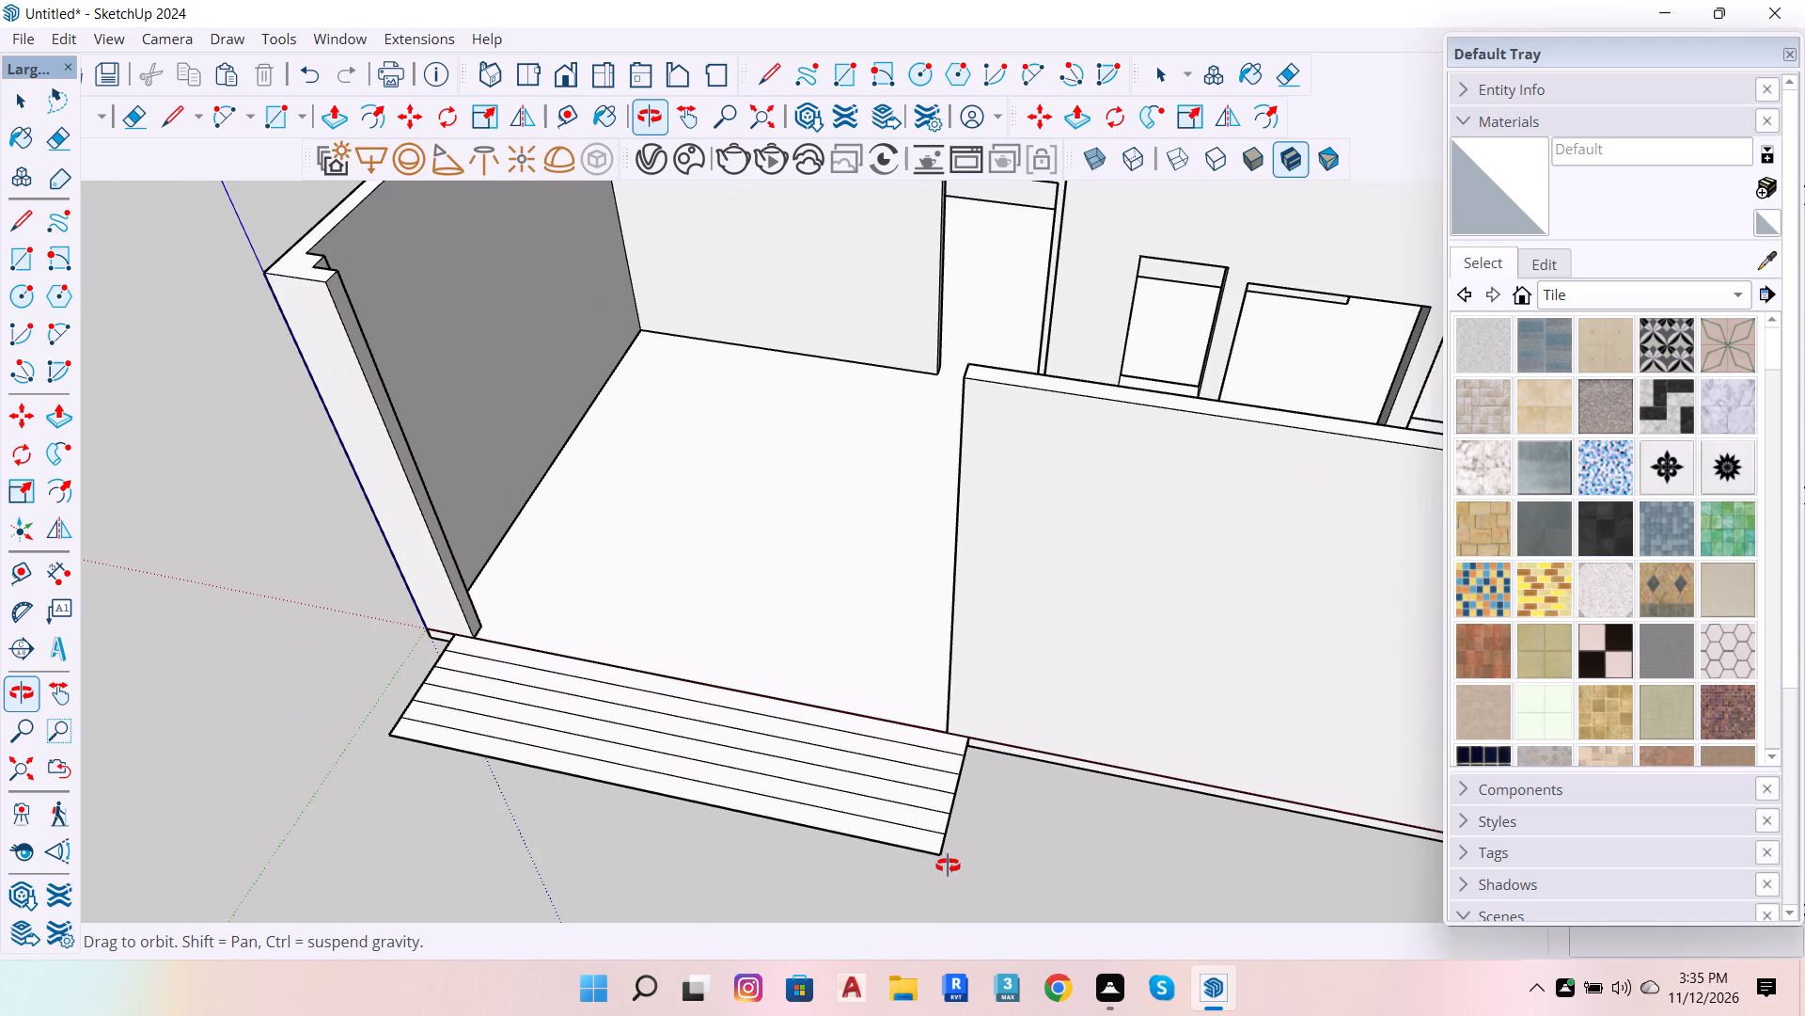
pyautogui.scroll(-4, 855, 691)
pyautogui.scroll(4, 893, 782)
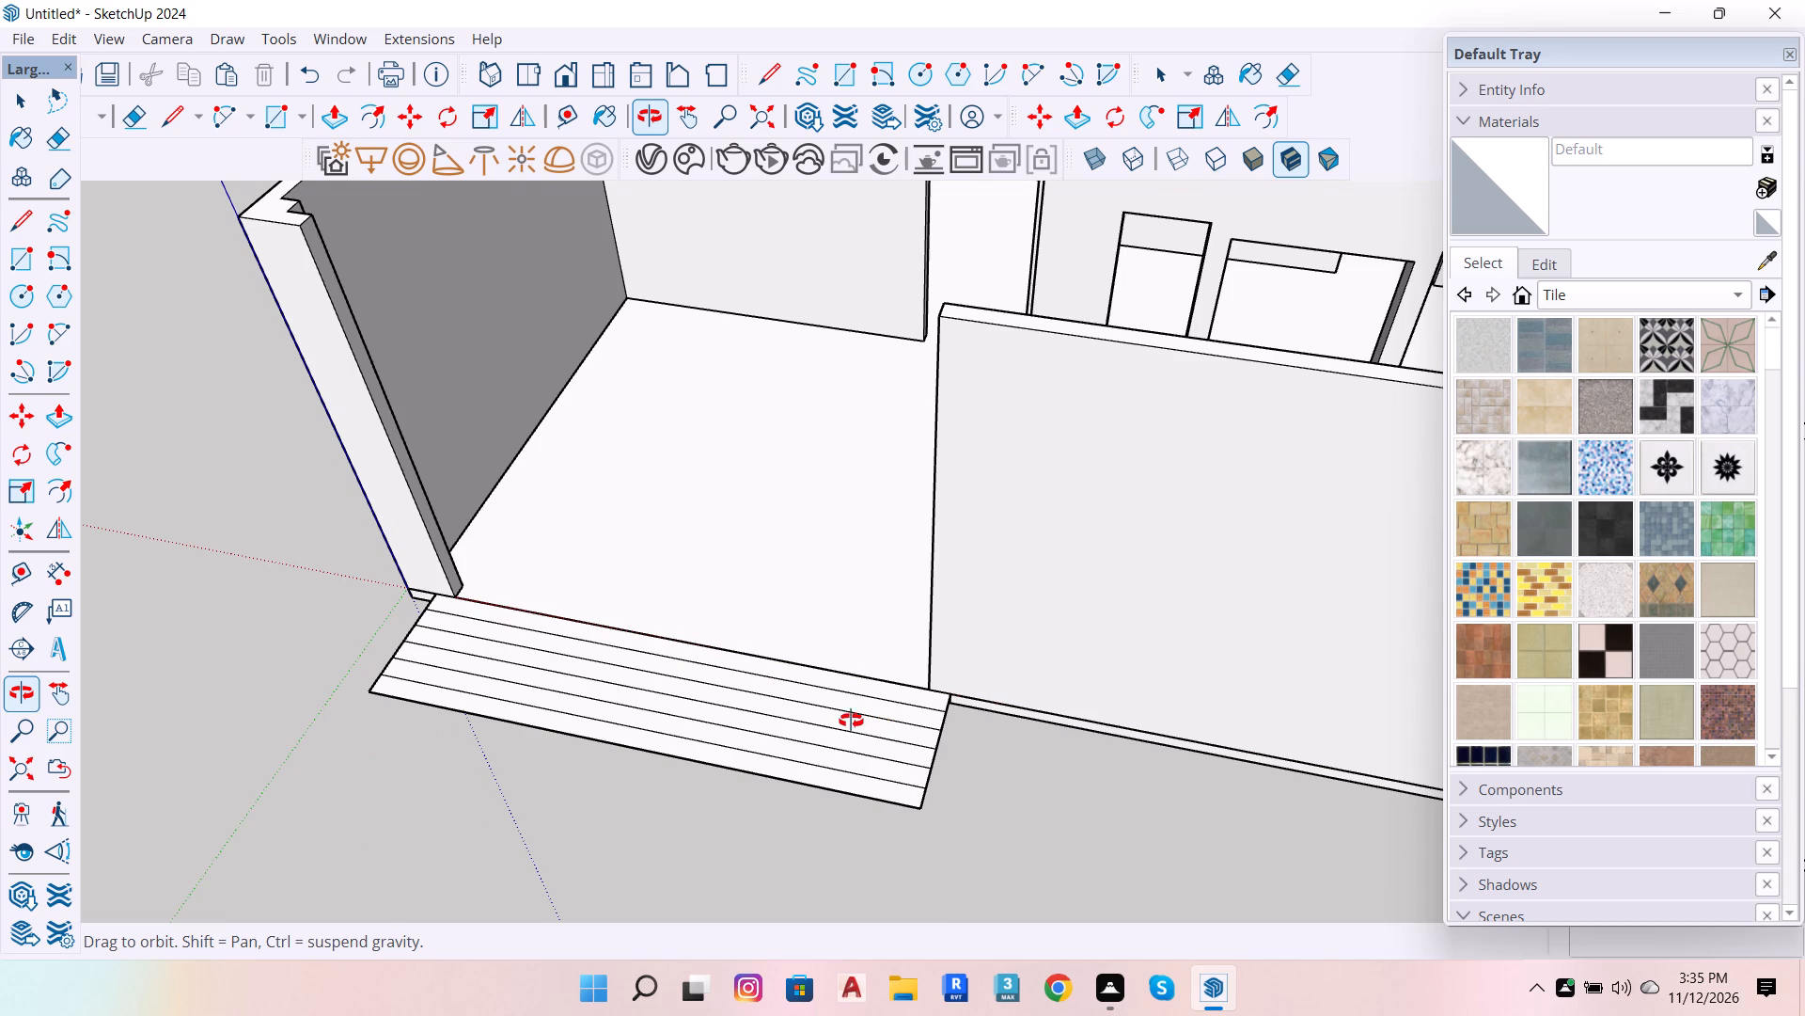
pyautogui.scroll(-19, 832, 889)
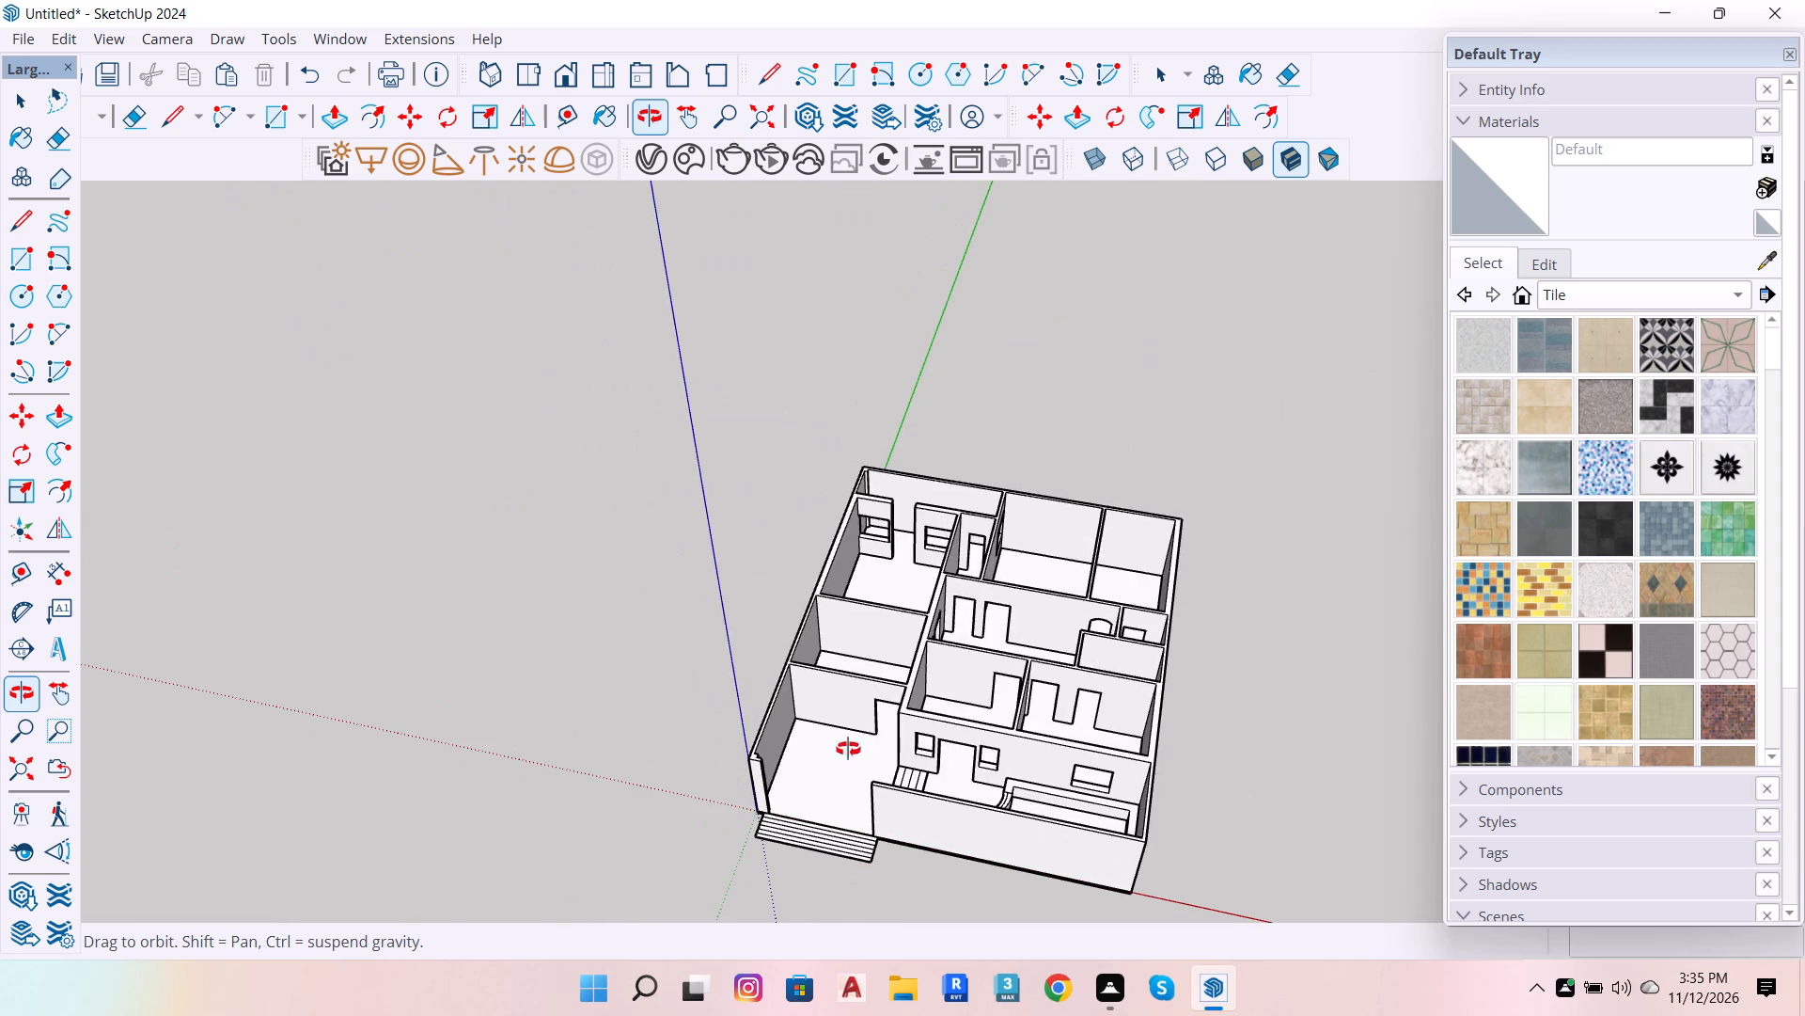
# Examine how the floor slab meets the veranda's inner steps and the curved low wall, picking the edge beside the steps.
pyautogui.moveTo(879, 700); pyautogui.dragTo(1086, 951)
pyautogui.scroll(13, 998, 713)
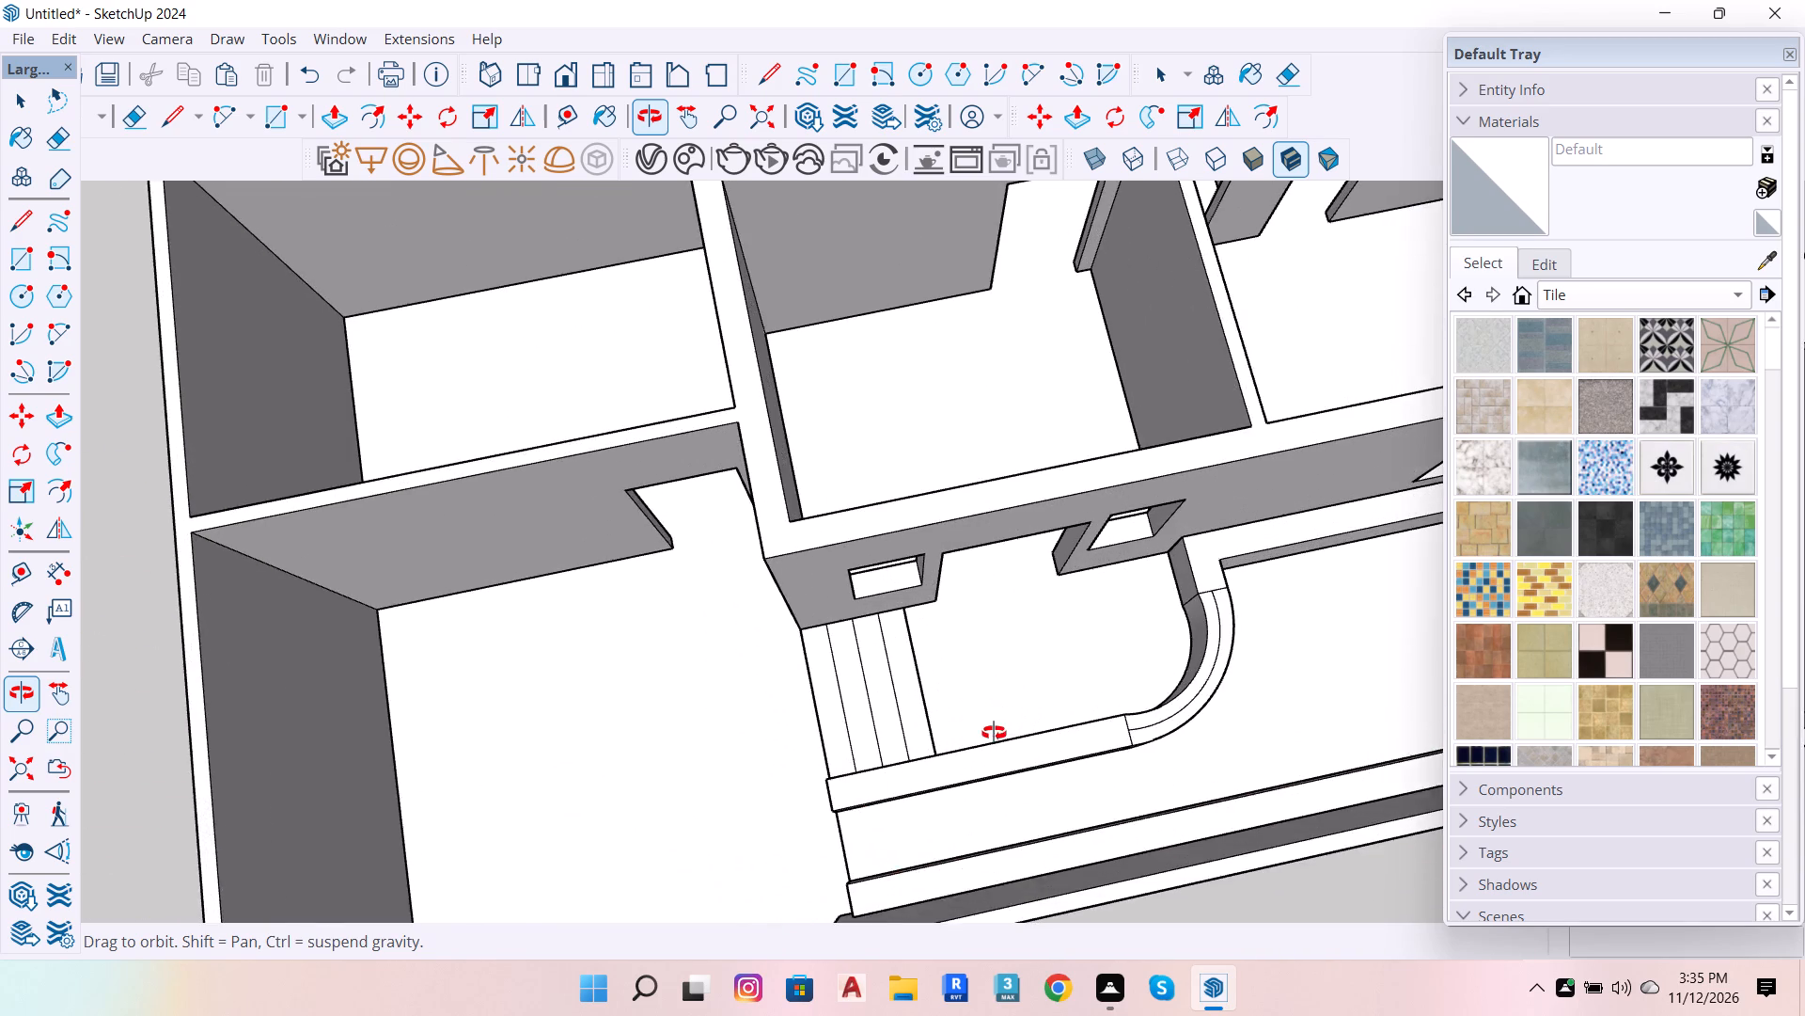
pyautogui.scroll(-7, 1002, 739)
pyautogui.scroll(12, 981, 788)
pyautogui.press('space')
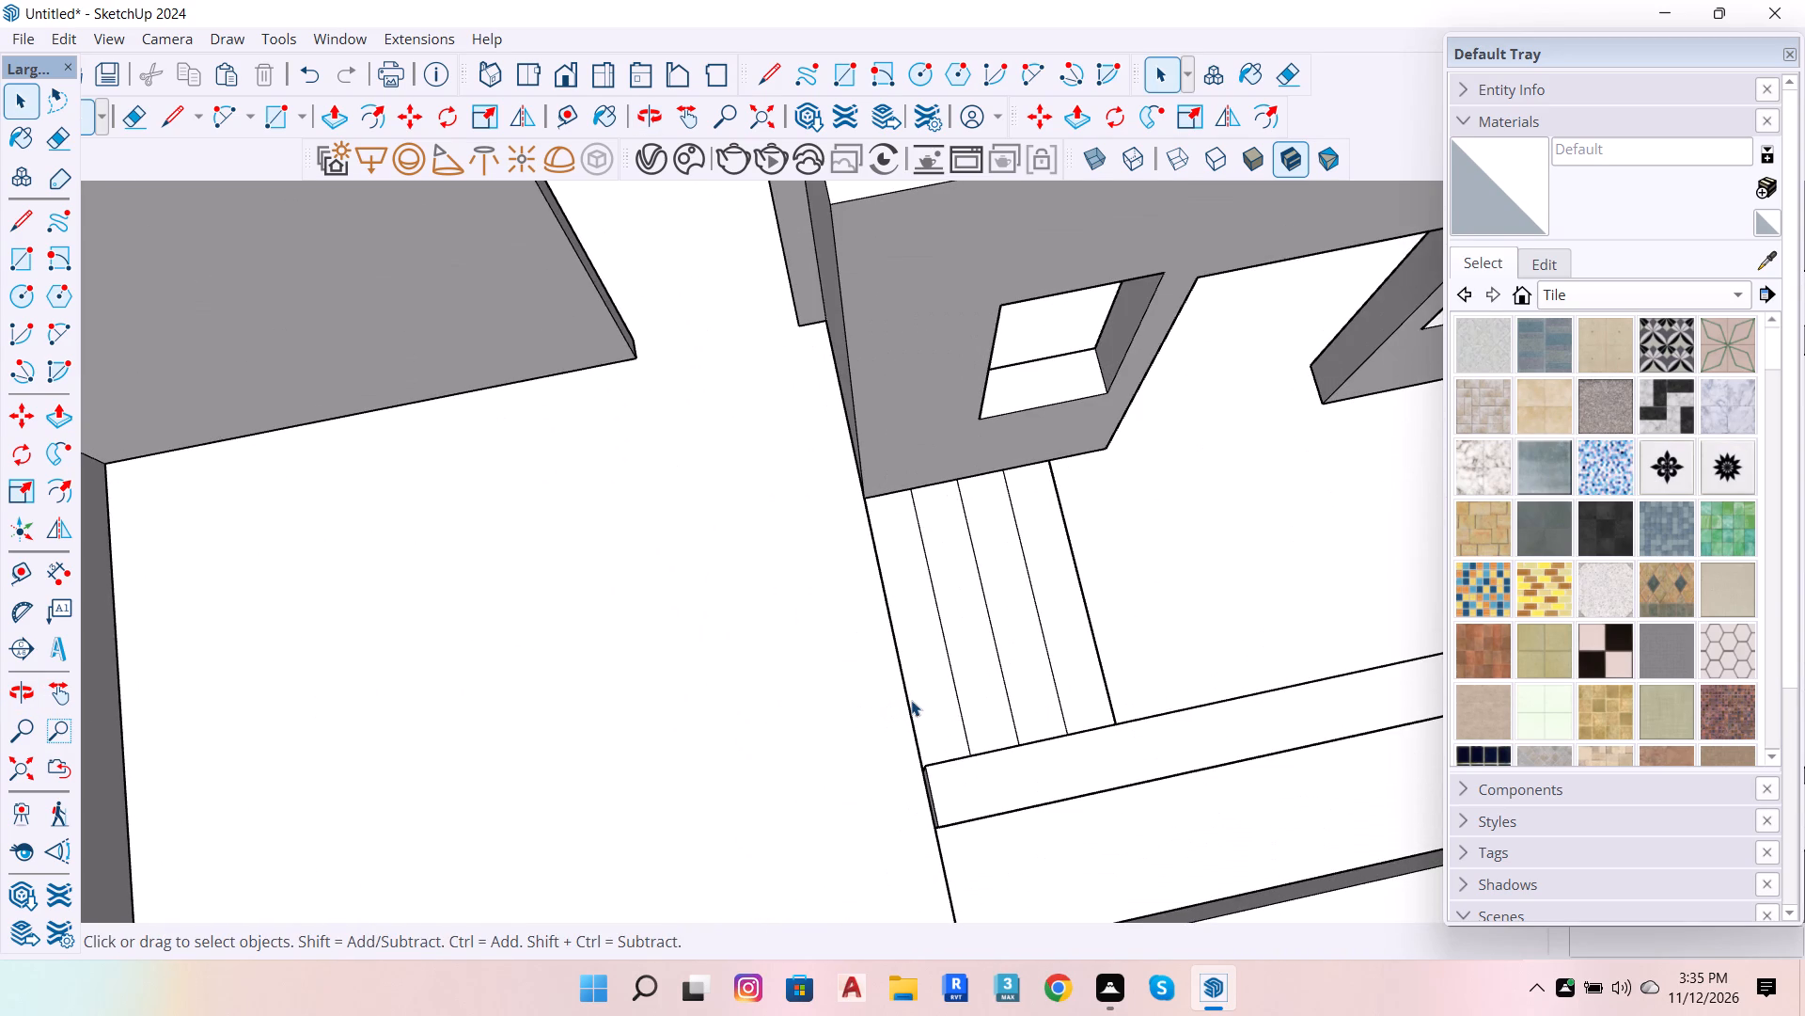
pyautogui.click(911, 700)
pyautogui.scroll(-6, 881, 684)
pyautogui.press('space')
pyautogui.scroll(-11, 862, 676)
pyautogui.scroll(5, 906, 817)
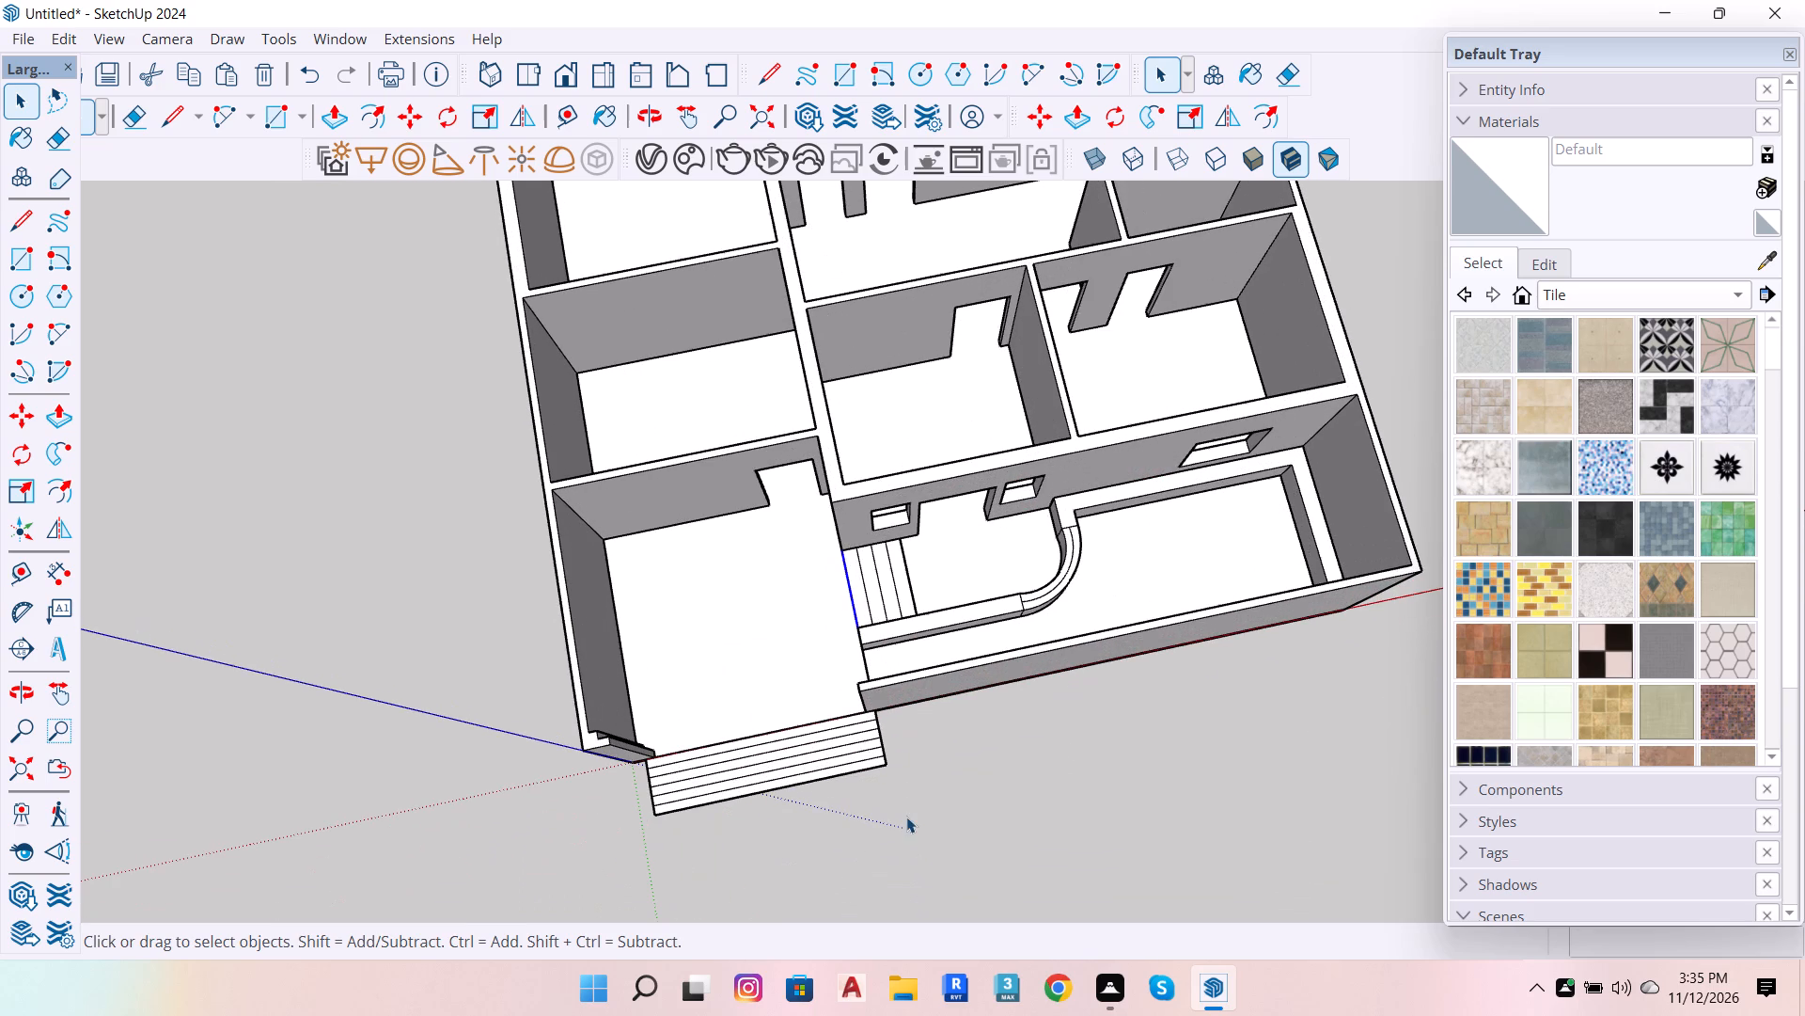
pyautogui.scroll(-6, 805, 485)
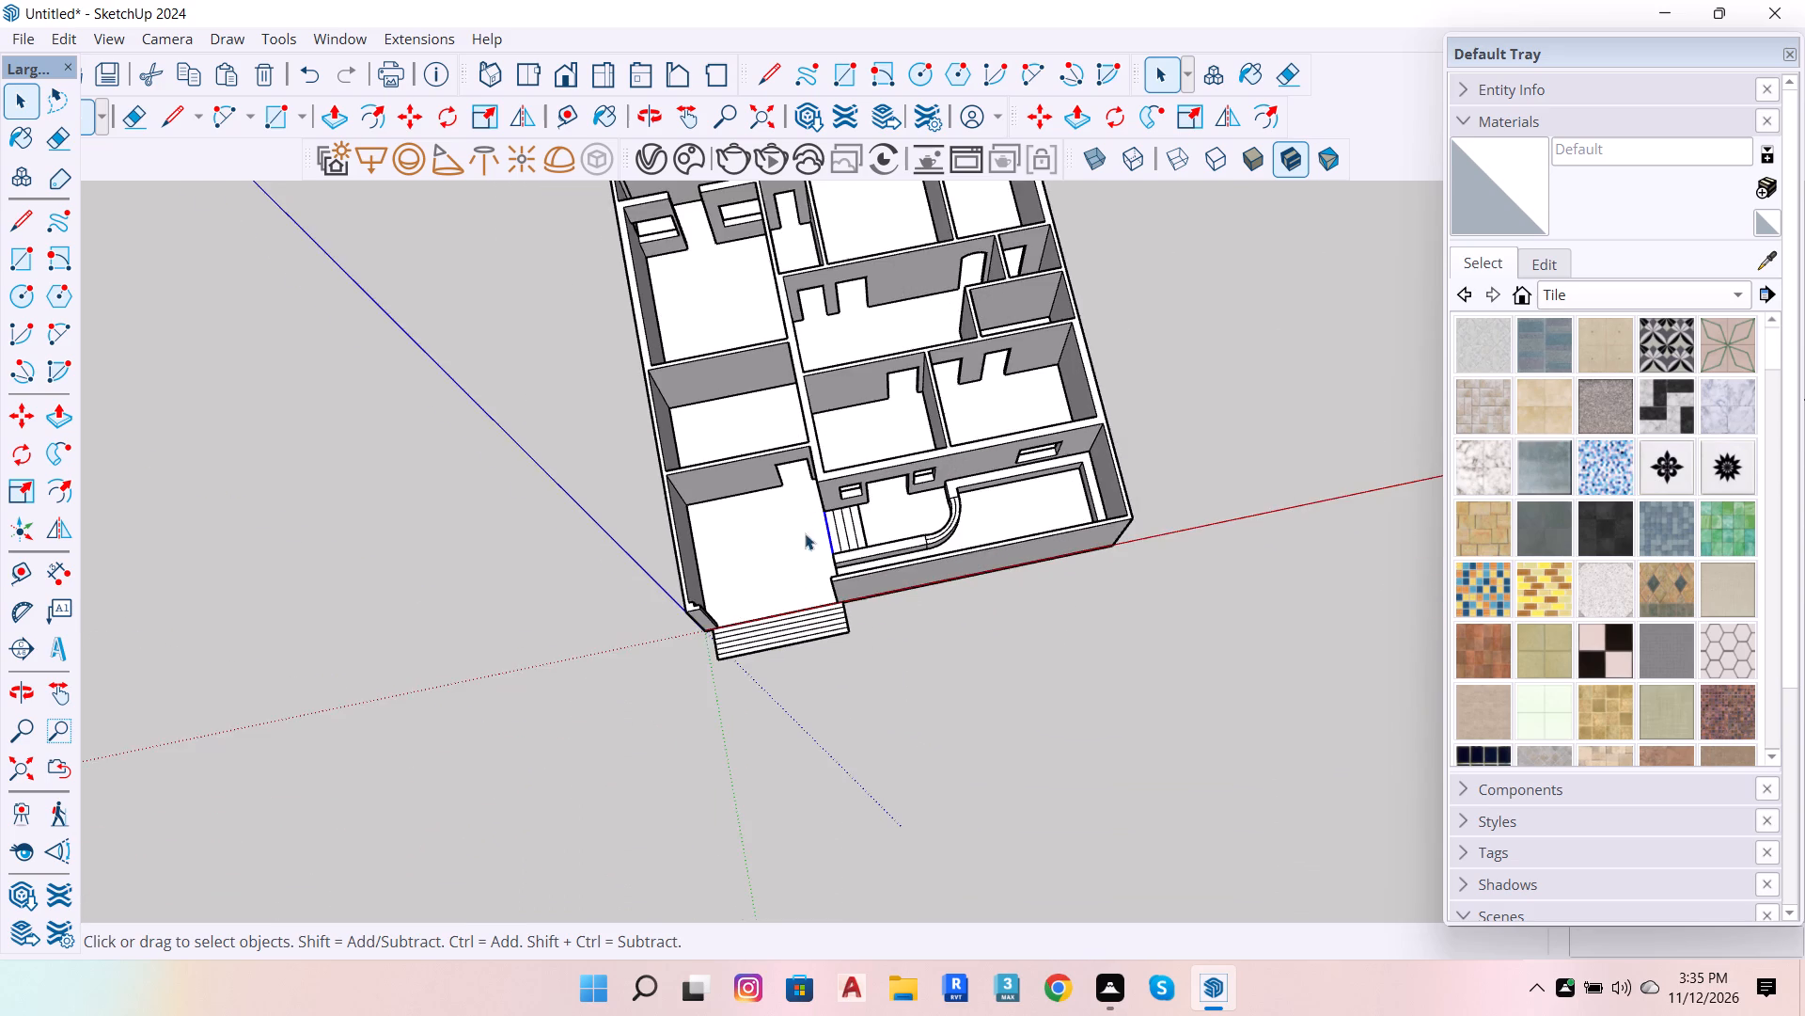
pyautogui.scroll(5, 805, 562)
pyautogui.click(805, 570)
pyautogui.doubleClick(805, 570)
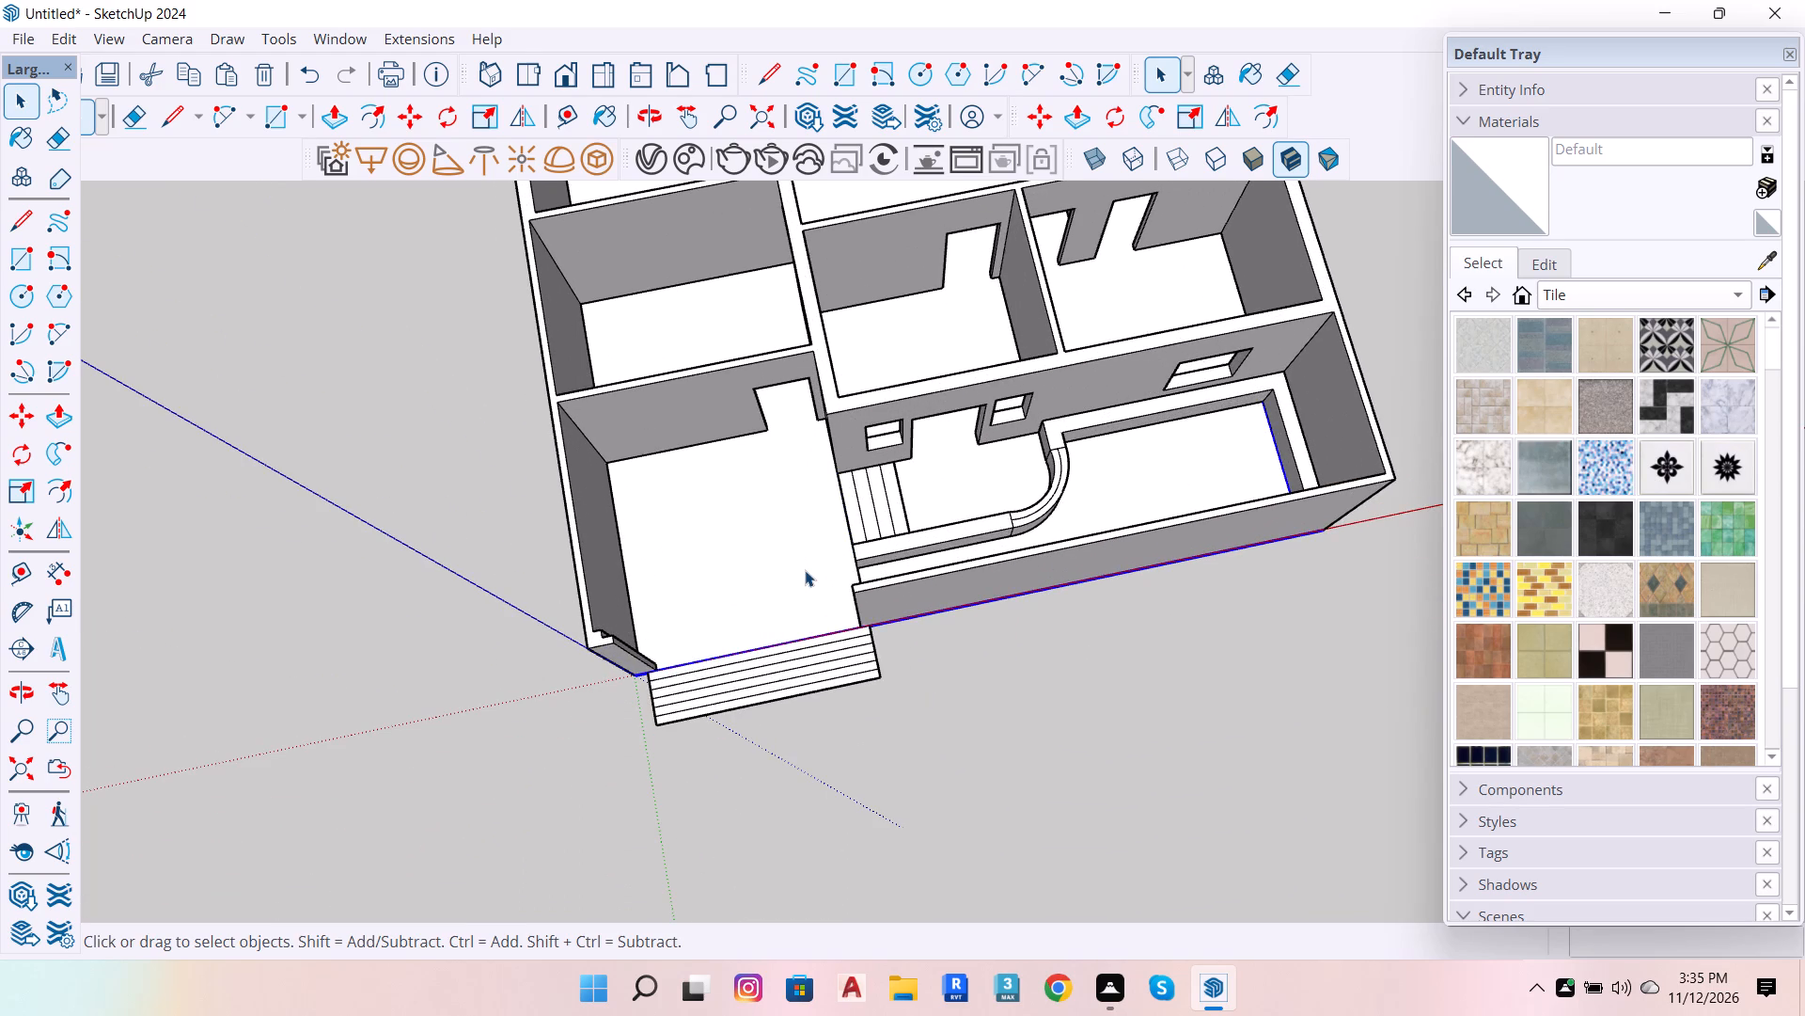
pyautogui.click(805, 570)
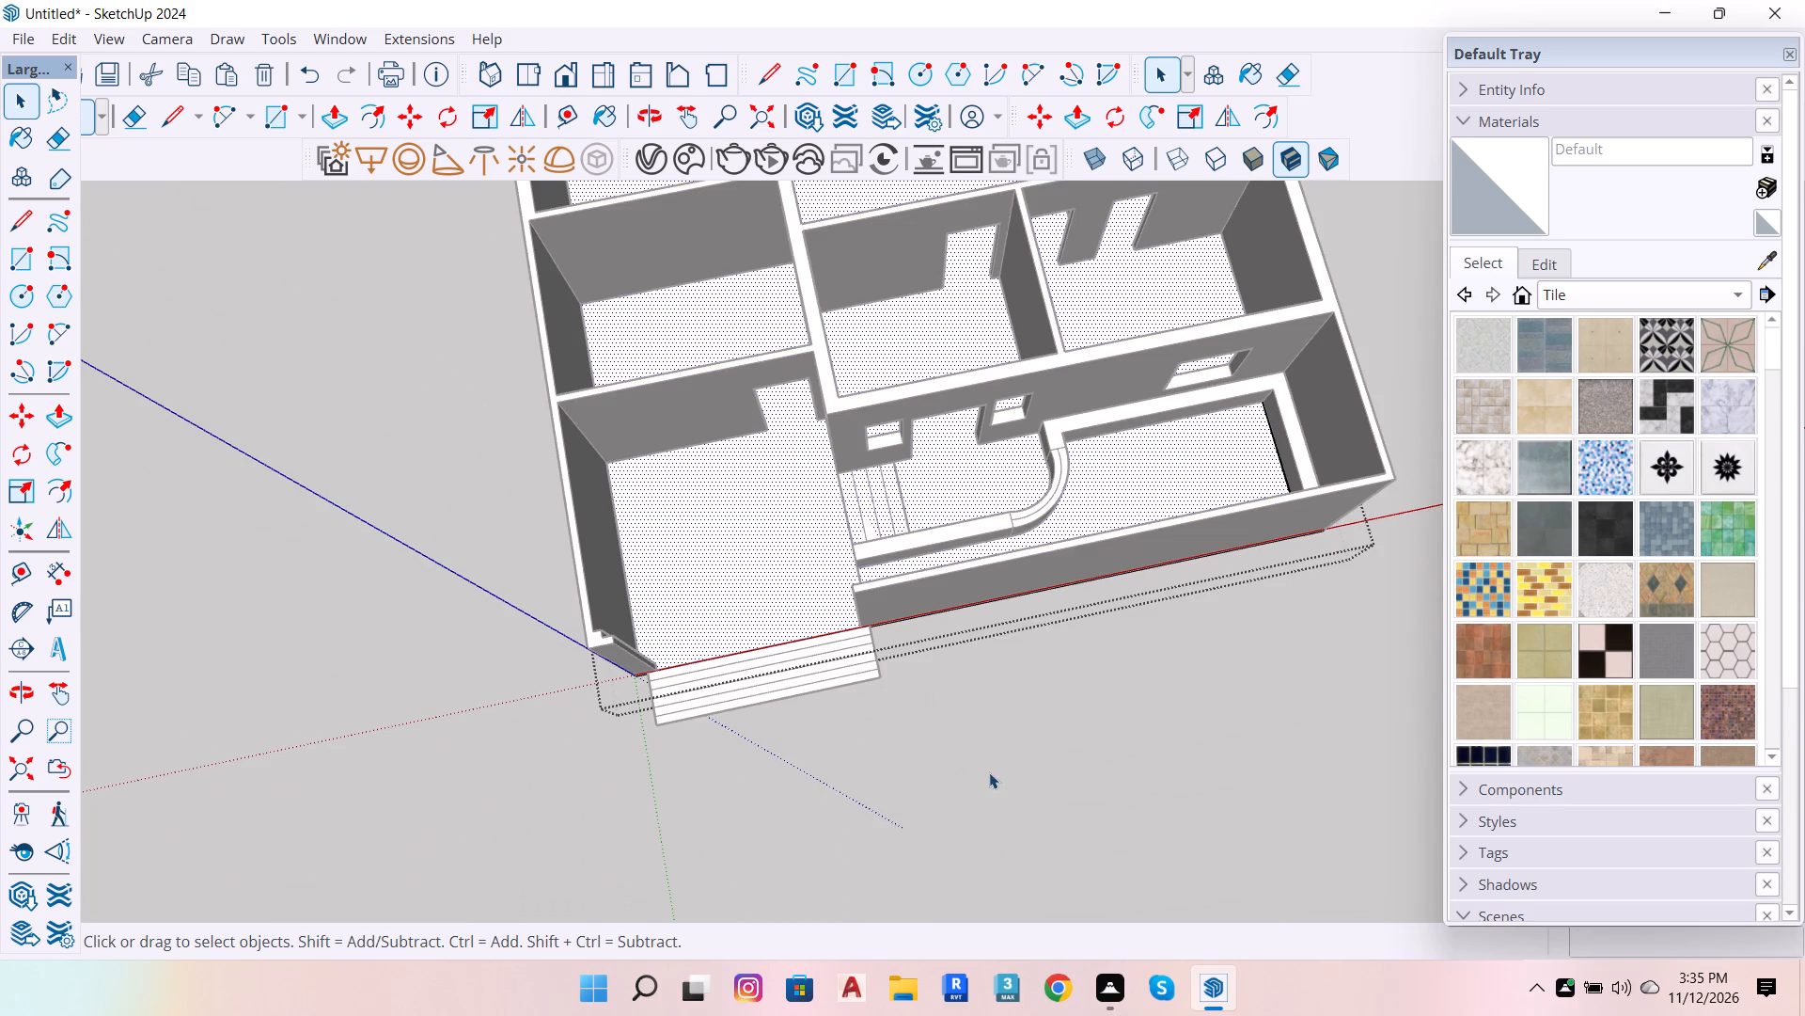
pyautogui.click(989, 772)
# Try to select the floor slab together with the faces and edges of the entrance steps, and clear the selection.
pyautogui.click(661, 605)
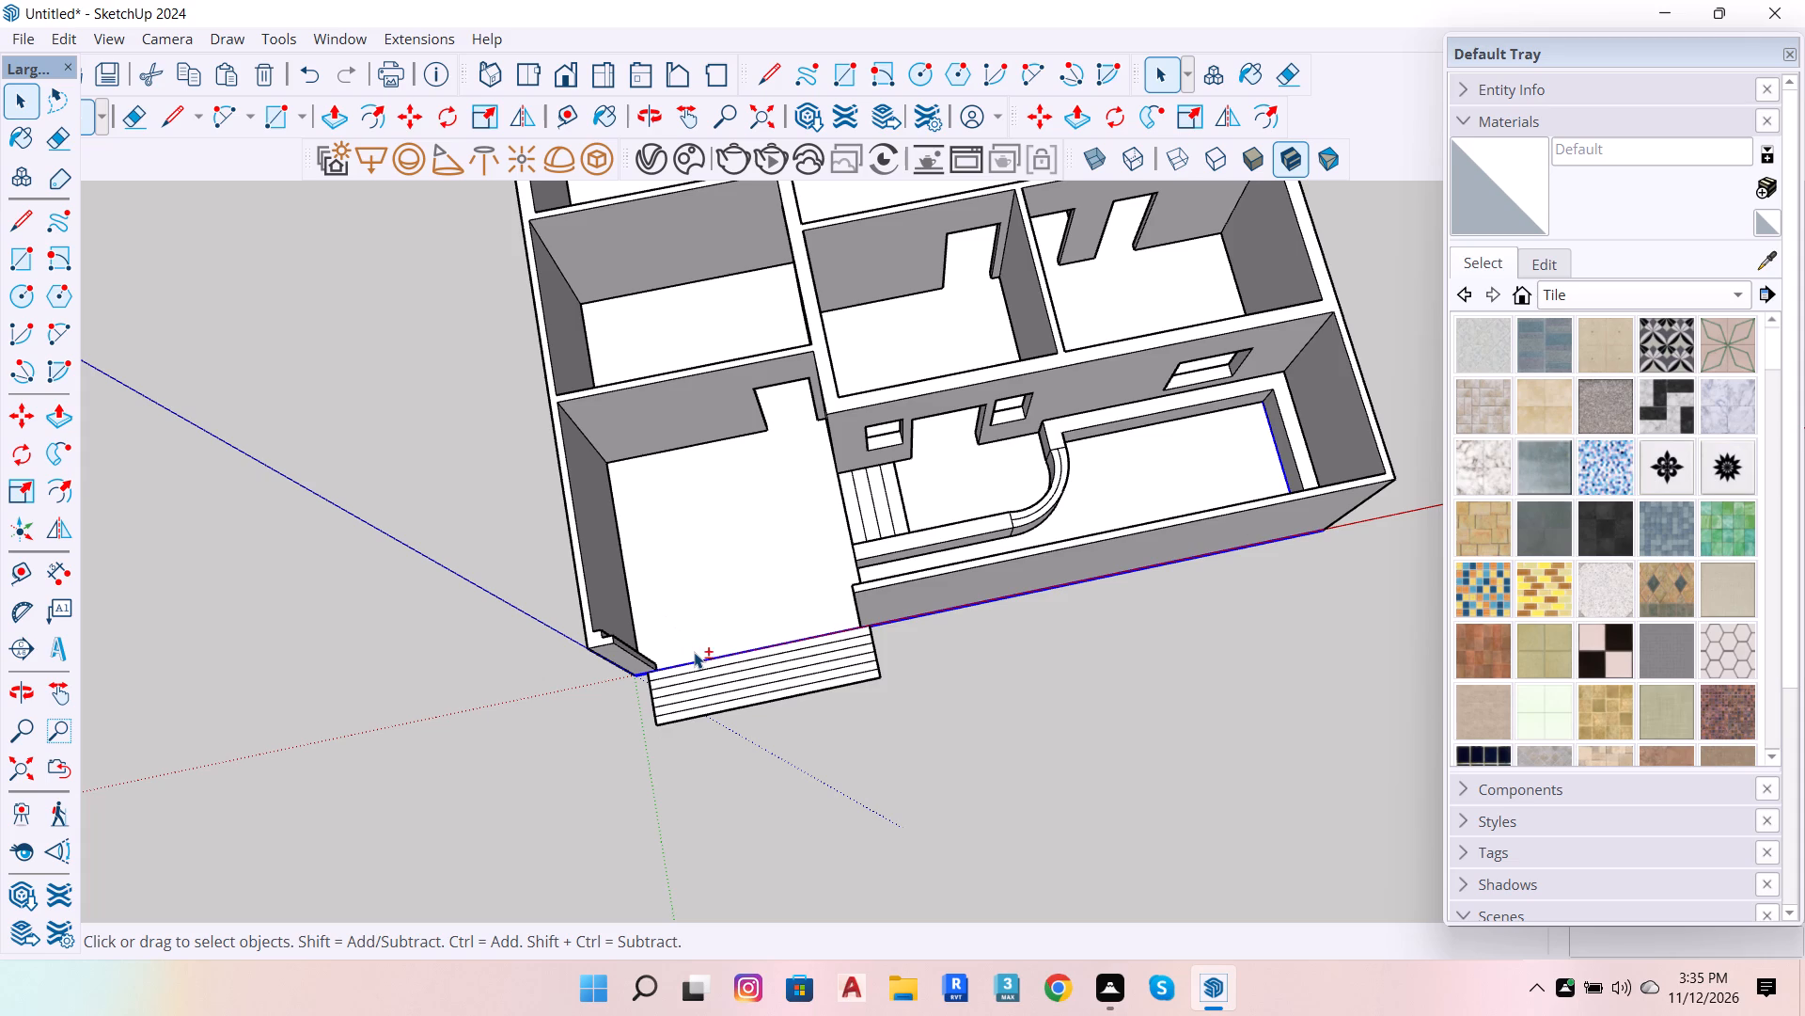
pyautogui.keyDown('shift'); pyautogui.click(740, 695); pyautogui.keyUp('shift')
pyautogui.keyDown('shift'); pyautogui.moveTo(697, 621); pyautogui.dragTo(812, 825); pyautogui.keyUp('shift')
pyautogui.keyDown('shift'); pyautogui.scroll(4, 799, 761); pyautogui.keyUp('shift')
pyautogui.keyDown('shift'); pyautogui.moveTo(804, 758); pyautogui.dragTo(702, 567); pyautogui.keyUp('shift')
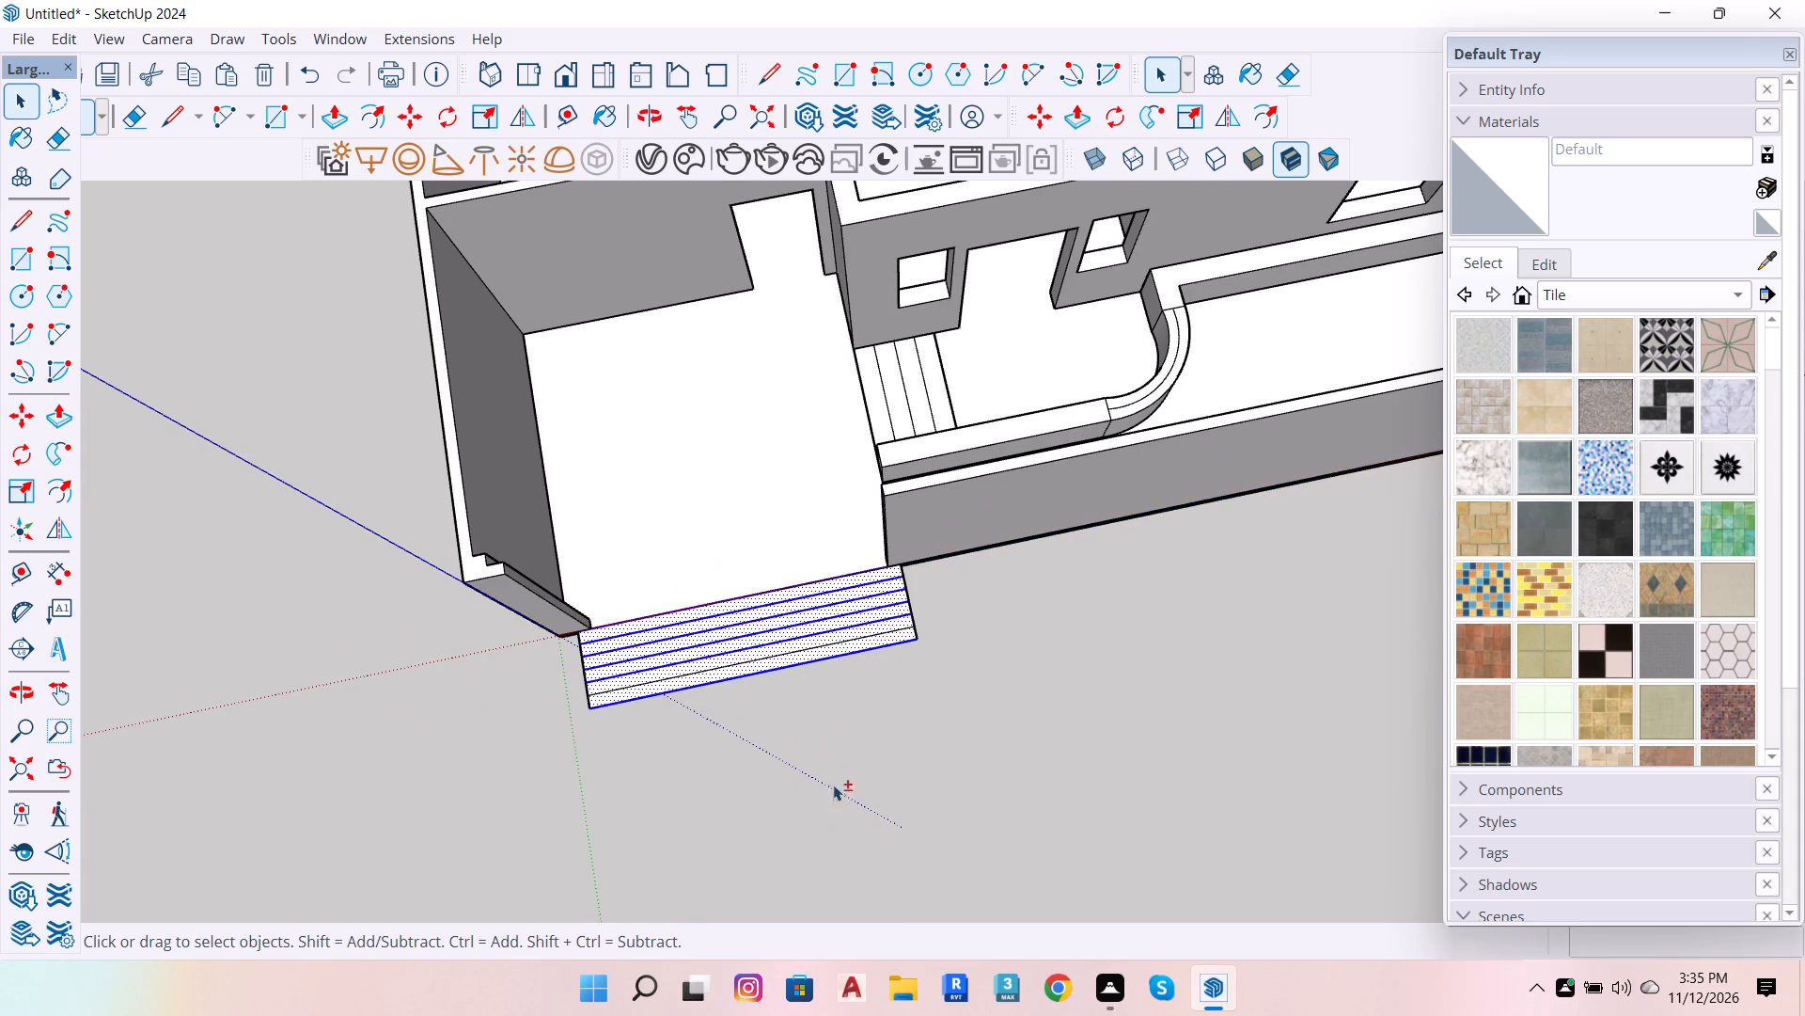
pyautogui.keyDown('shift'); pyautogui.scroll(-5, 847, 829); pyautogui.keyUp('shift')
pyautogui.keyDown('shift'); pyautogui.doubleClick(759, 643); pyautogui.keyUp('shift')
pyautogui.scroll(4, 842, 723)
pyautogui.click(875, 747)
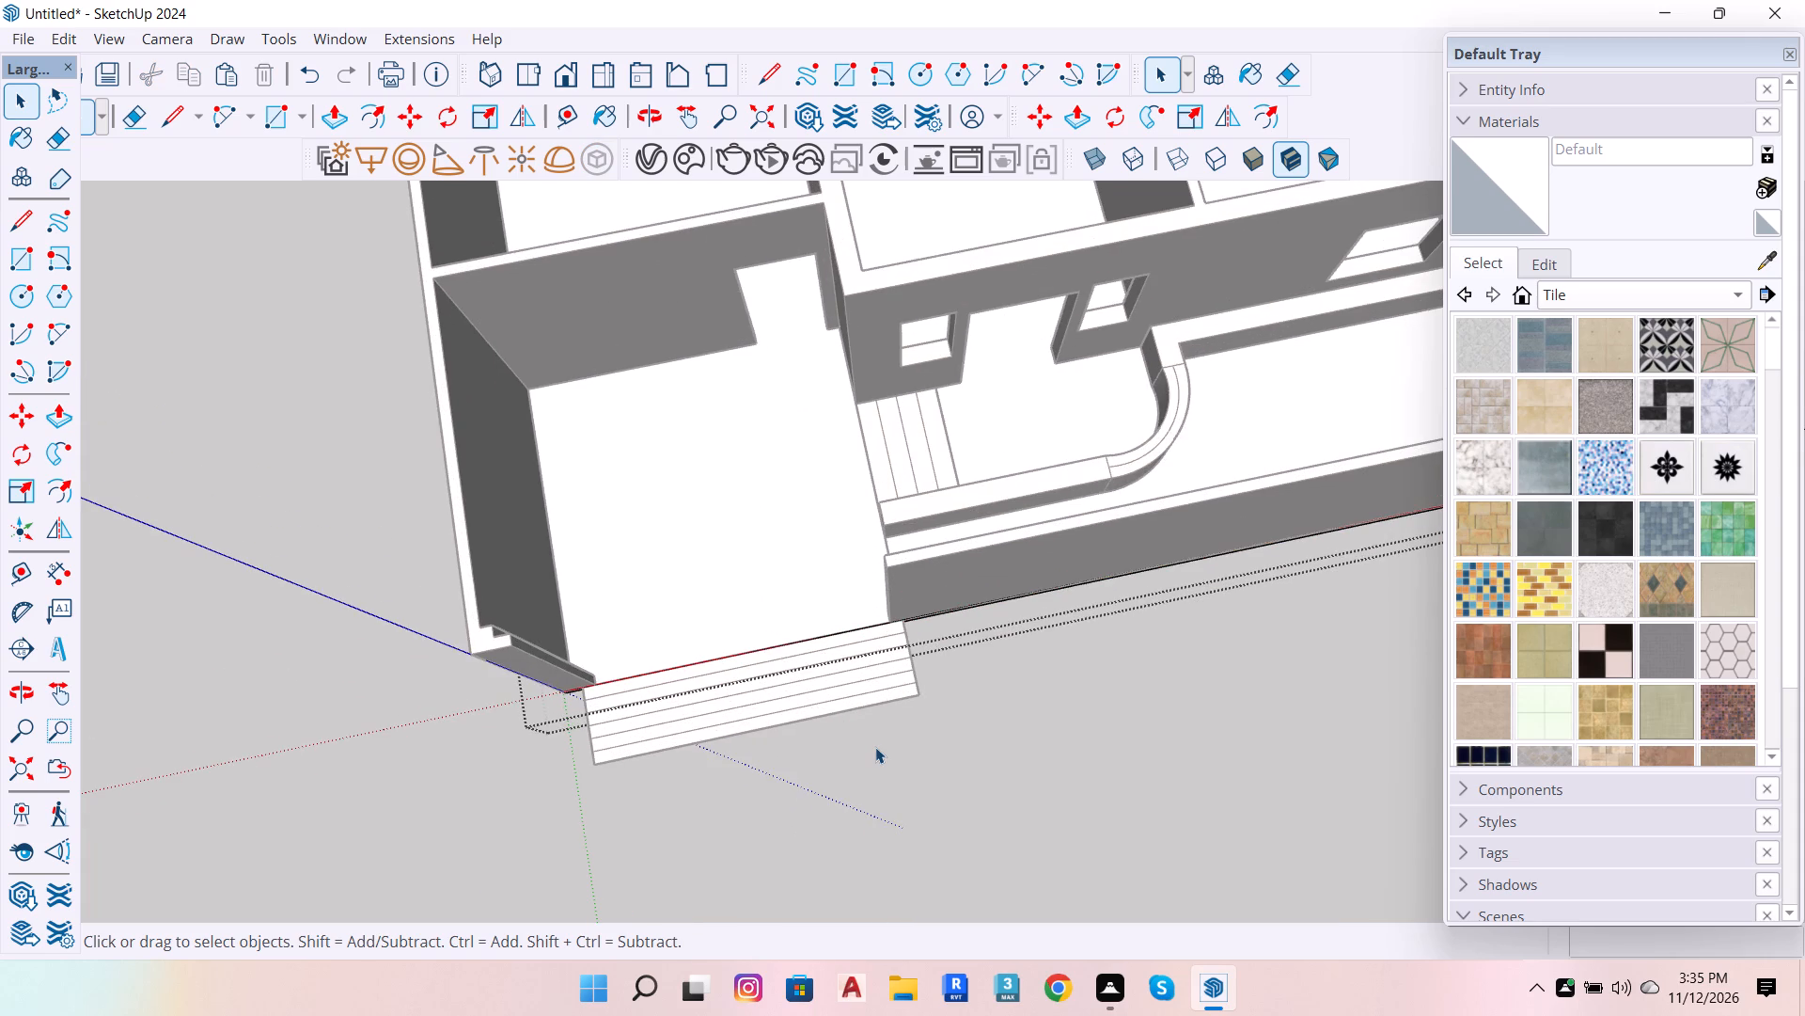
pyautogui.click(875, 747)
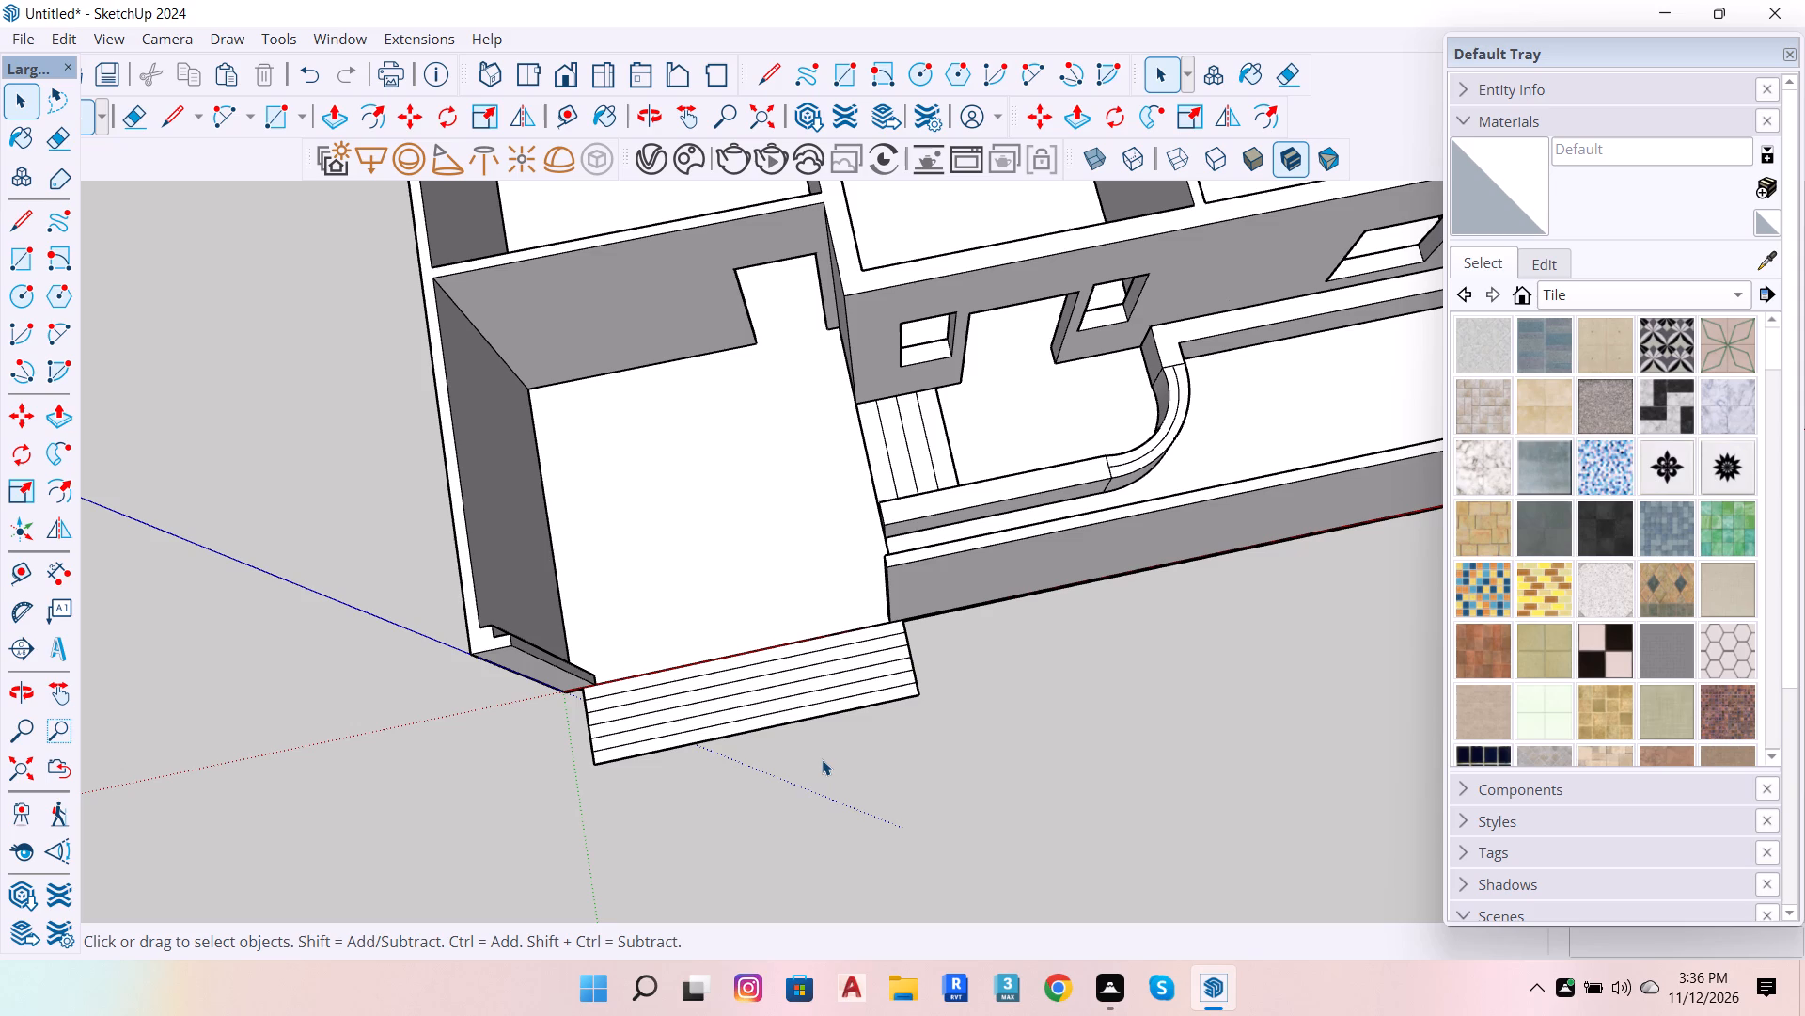
# Select the floor slab group at the front entrance.
pyautogui.click(631, 618)
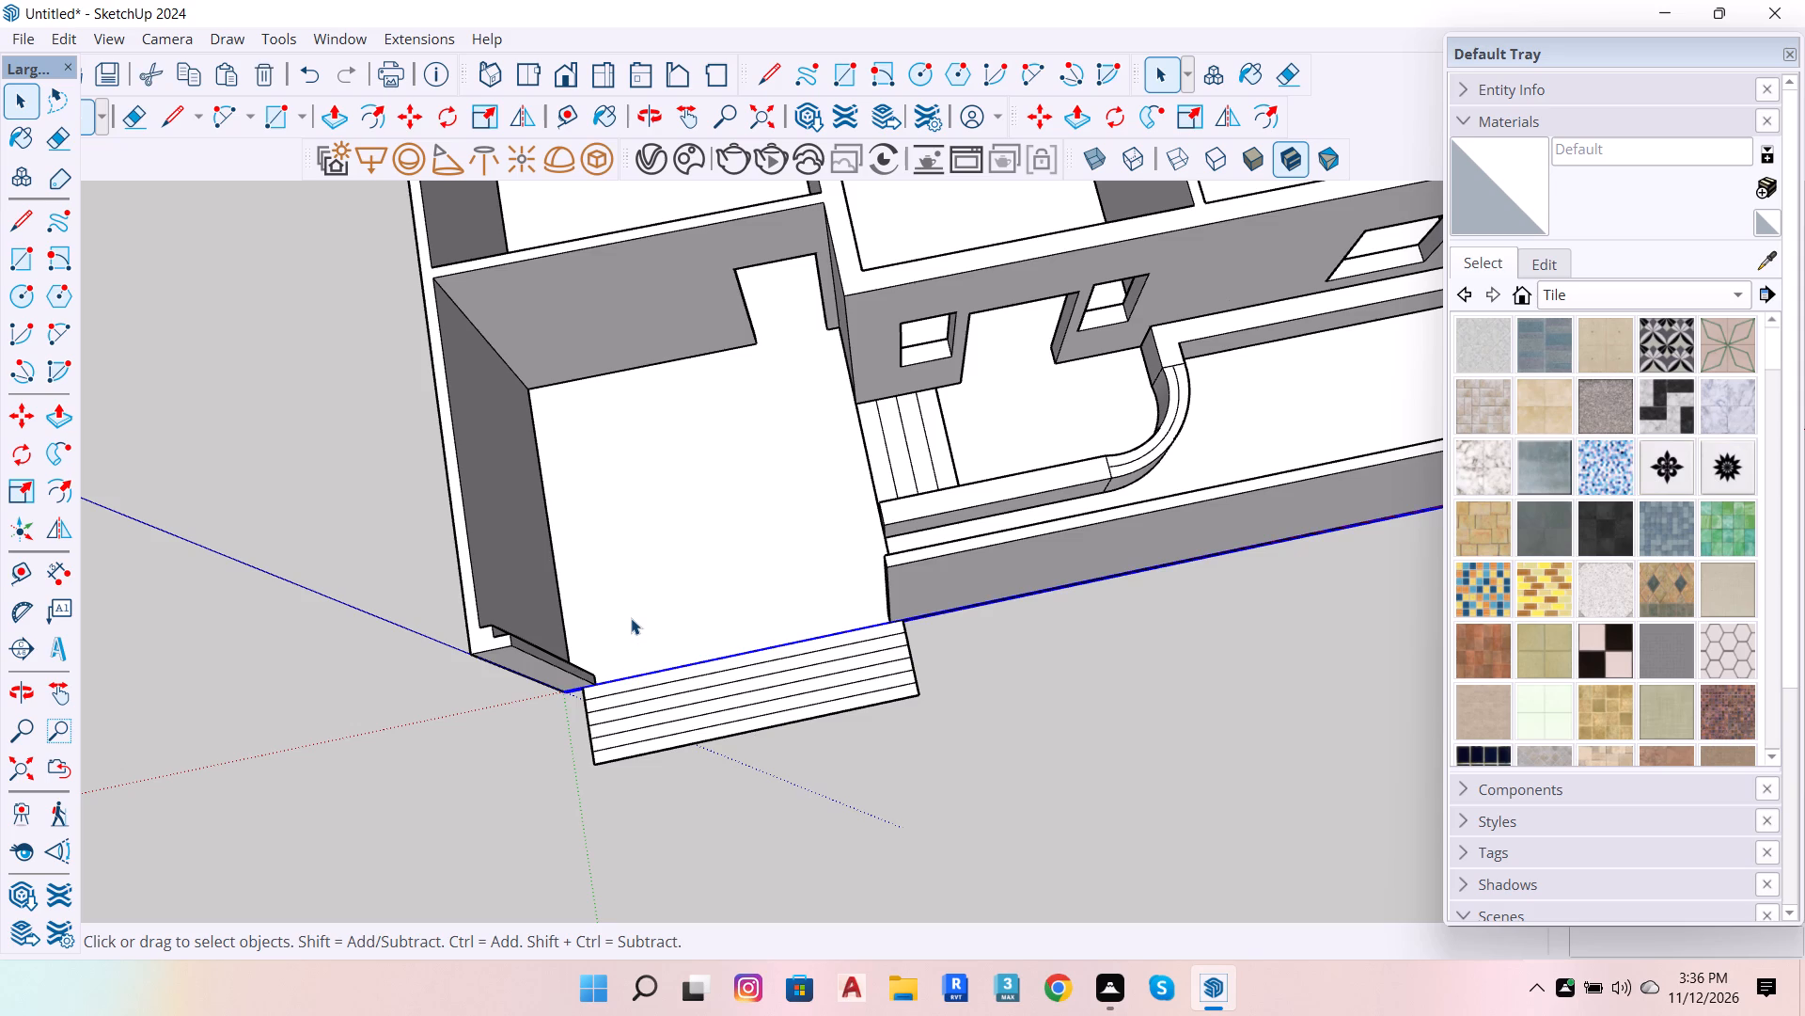
pyautogui.scroll(5, 504, 694)
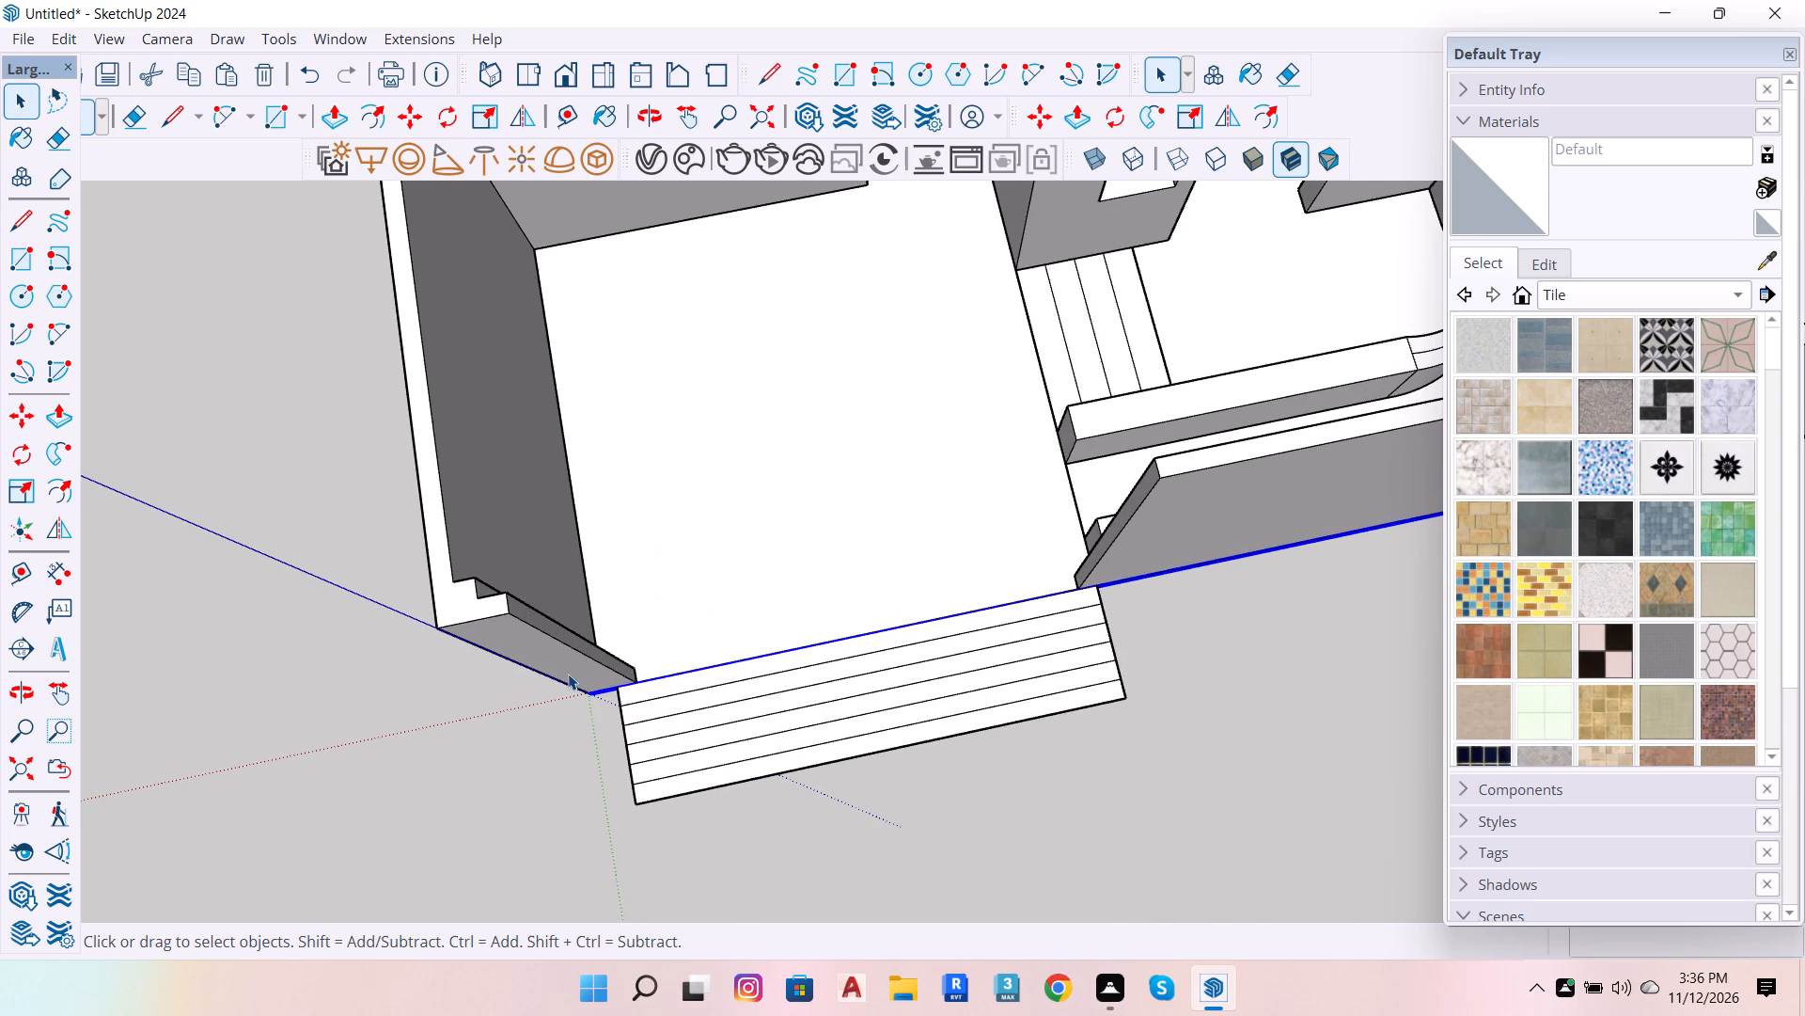
pyautogui.scroll(-5, 875, 726)
pyautogui.scroll(4, 1113, 412)
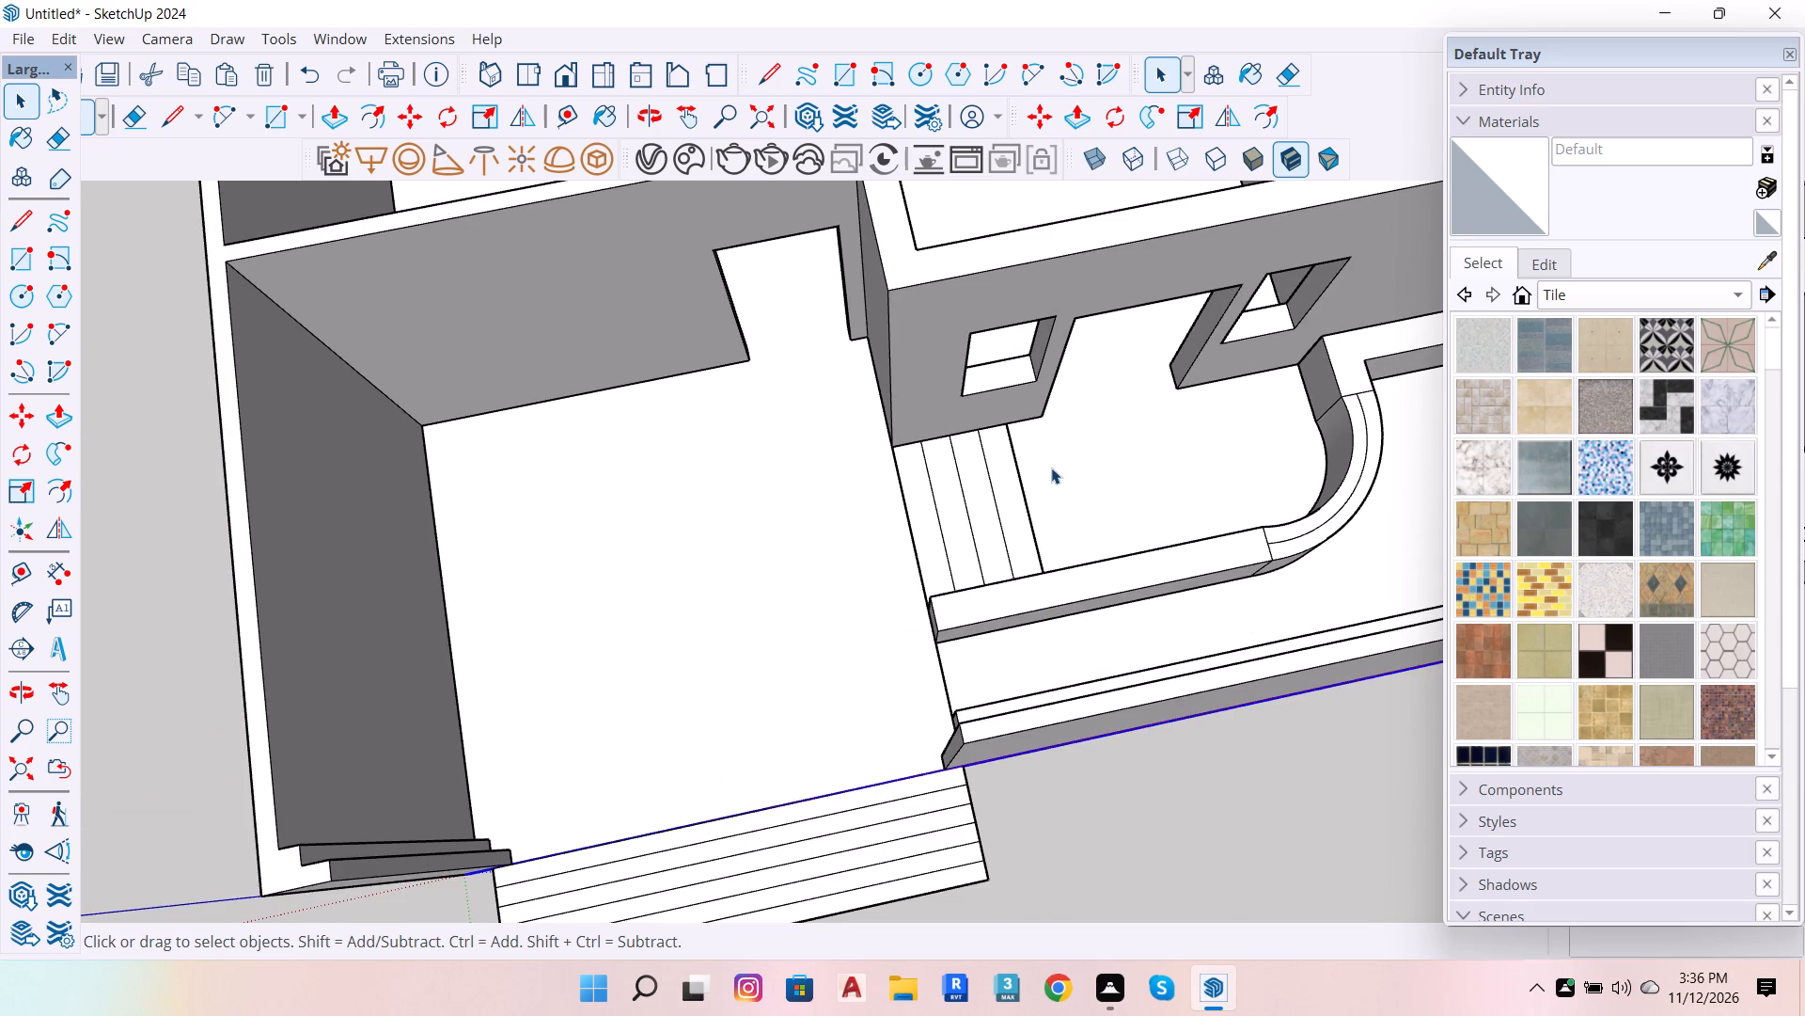
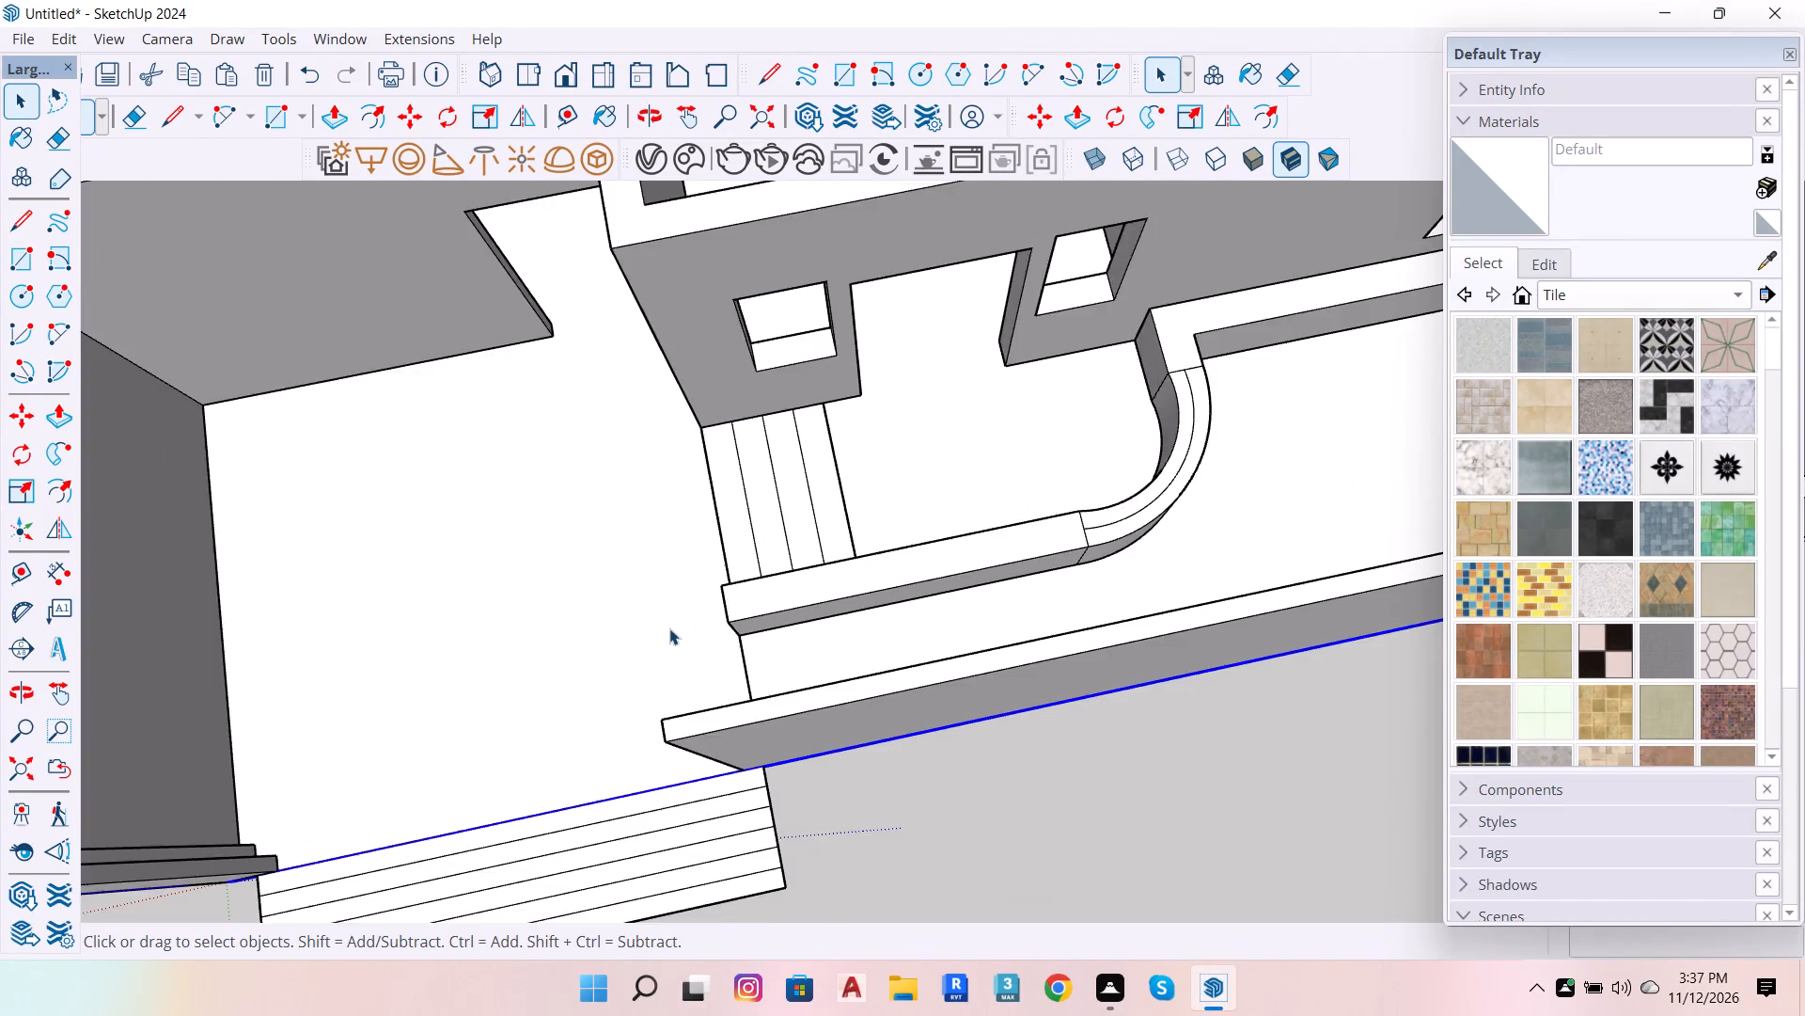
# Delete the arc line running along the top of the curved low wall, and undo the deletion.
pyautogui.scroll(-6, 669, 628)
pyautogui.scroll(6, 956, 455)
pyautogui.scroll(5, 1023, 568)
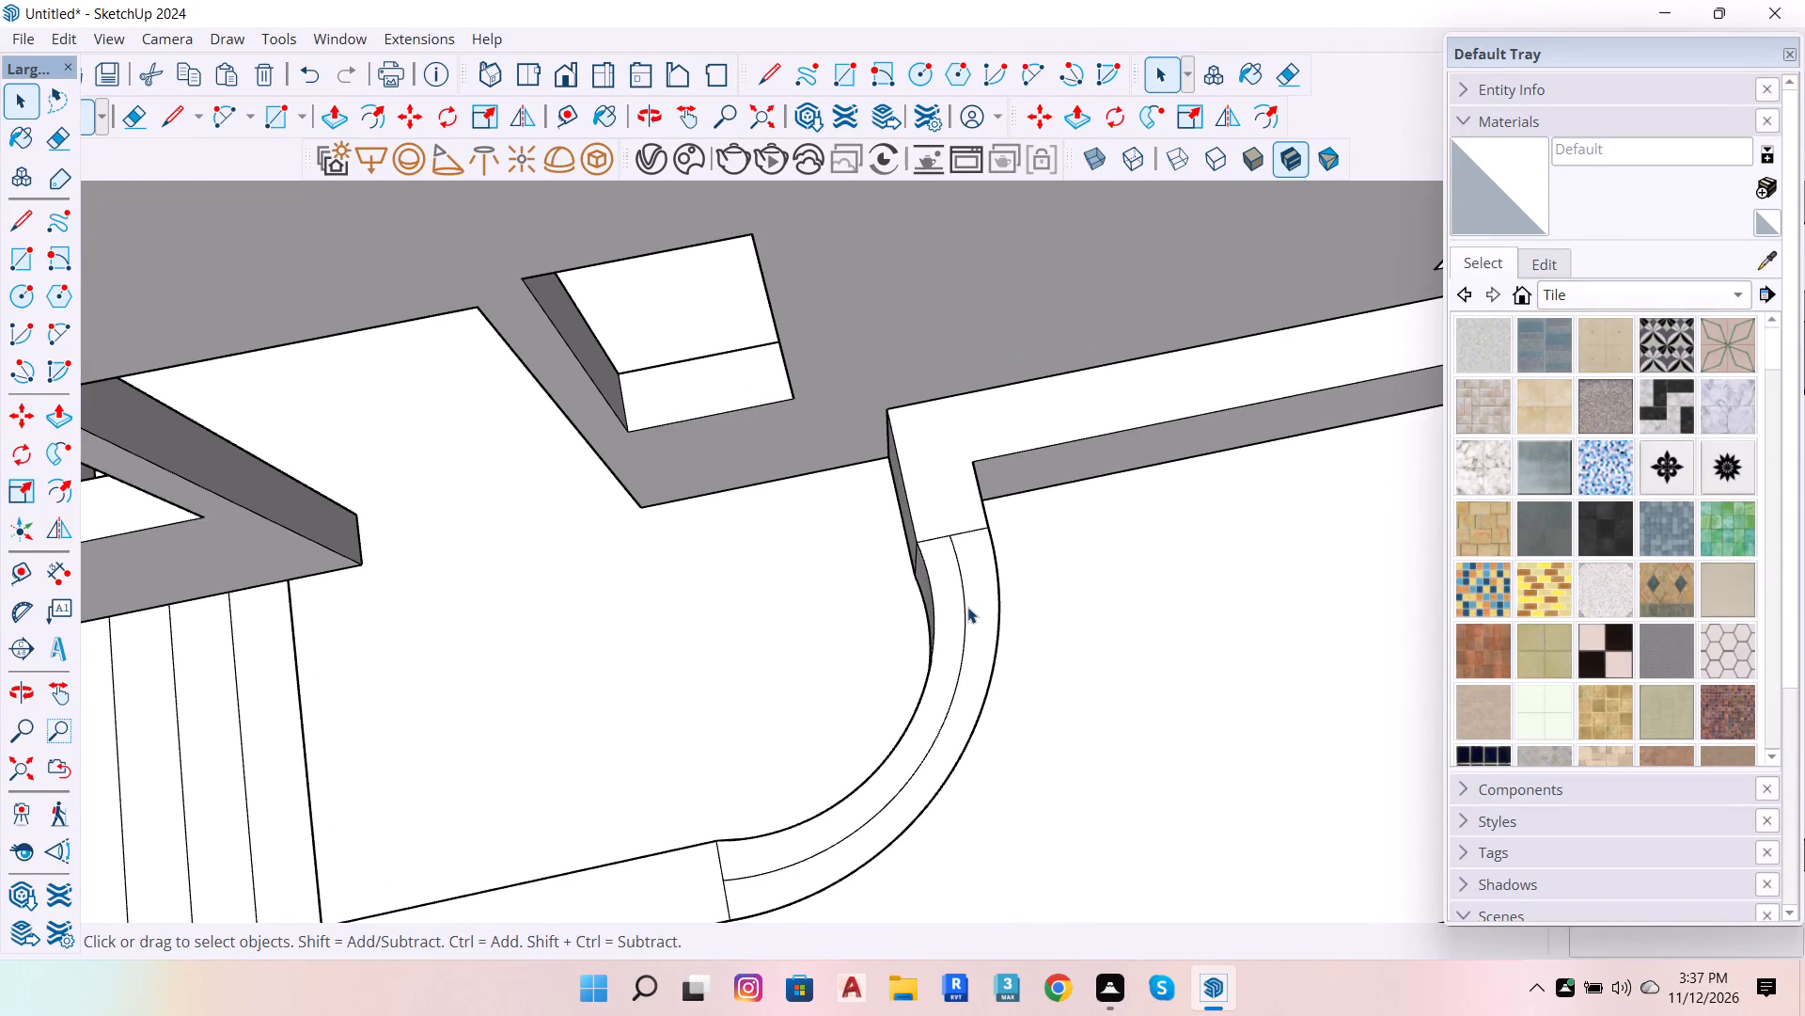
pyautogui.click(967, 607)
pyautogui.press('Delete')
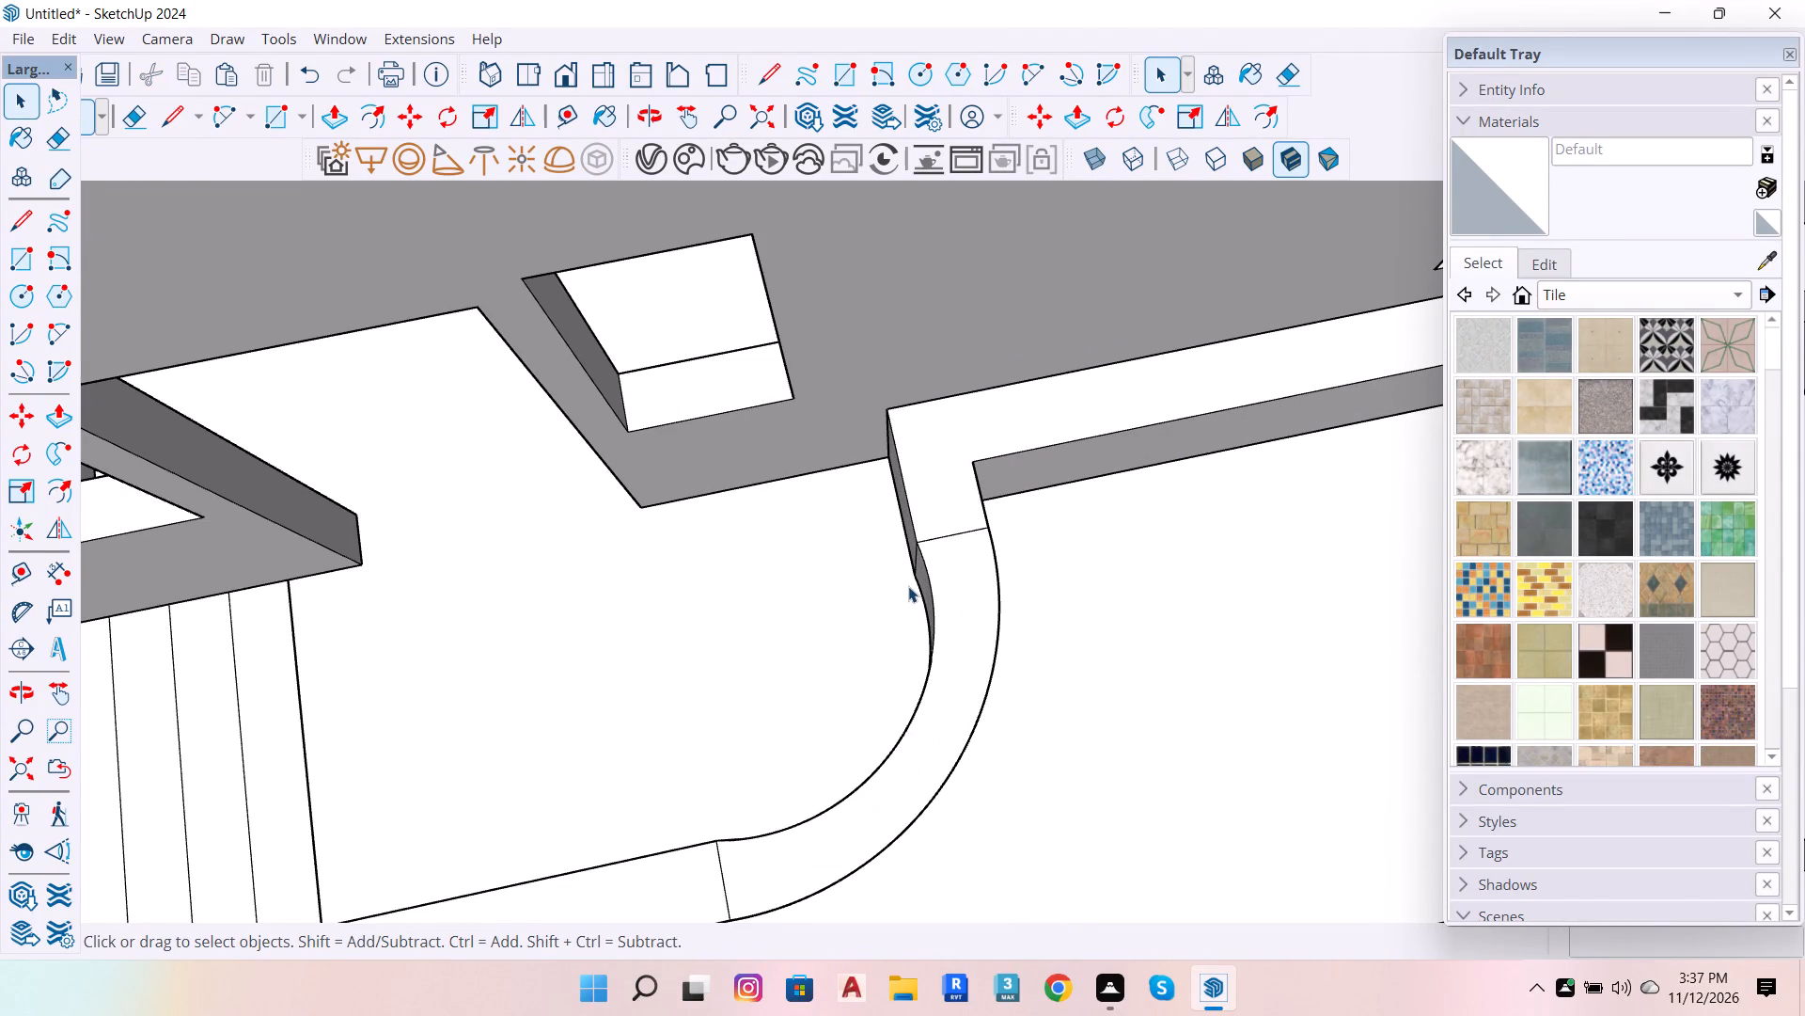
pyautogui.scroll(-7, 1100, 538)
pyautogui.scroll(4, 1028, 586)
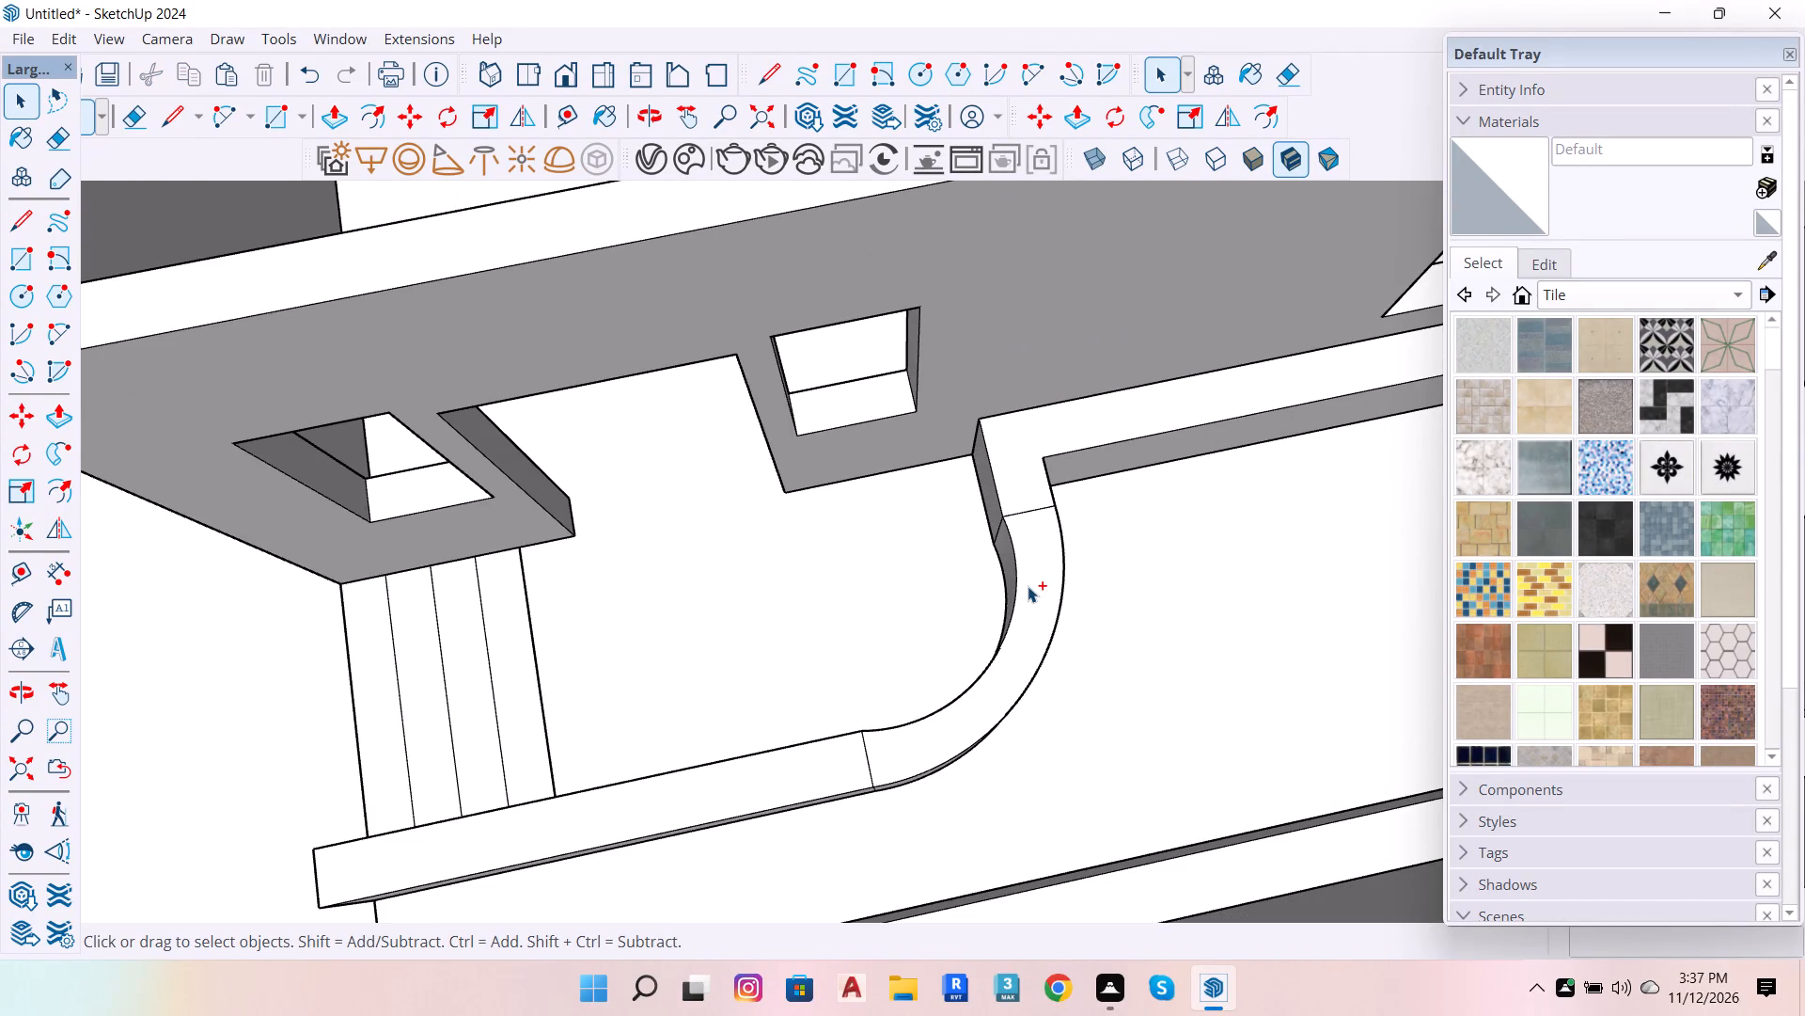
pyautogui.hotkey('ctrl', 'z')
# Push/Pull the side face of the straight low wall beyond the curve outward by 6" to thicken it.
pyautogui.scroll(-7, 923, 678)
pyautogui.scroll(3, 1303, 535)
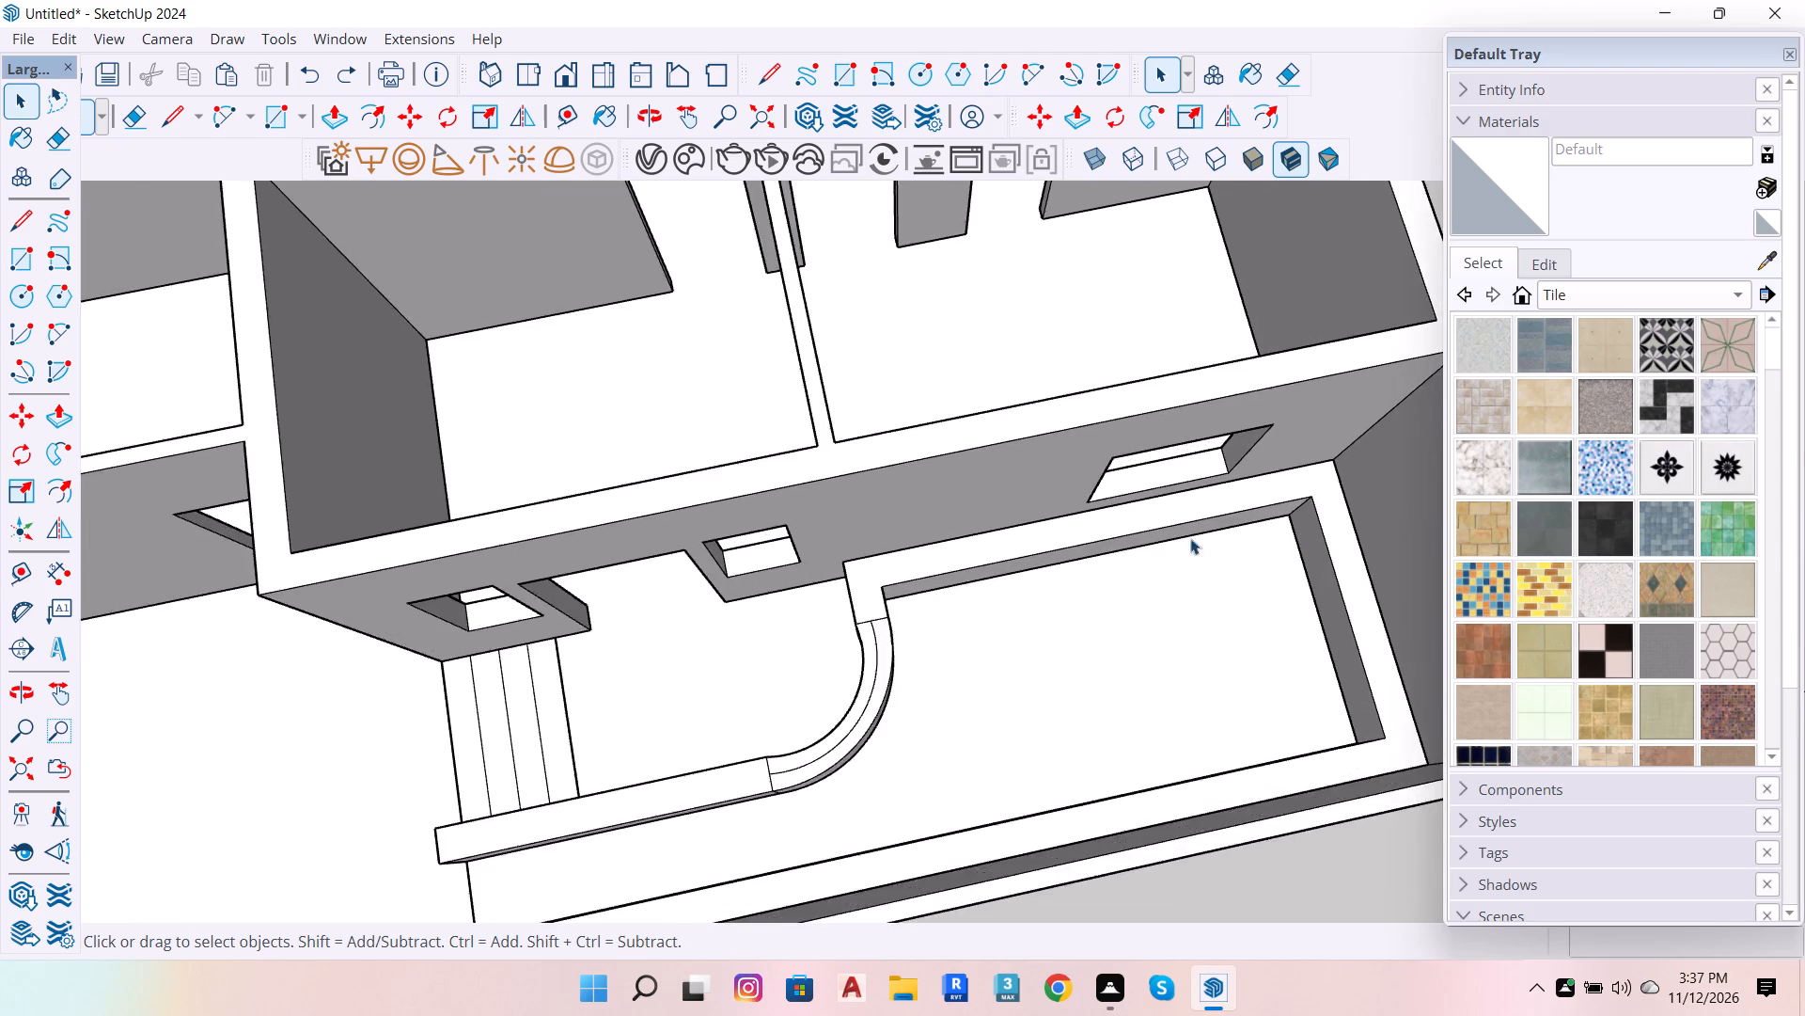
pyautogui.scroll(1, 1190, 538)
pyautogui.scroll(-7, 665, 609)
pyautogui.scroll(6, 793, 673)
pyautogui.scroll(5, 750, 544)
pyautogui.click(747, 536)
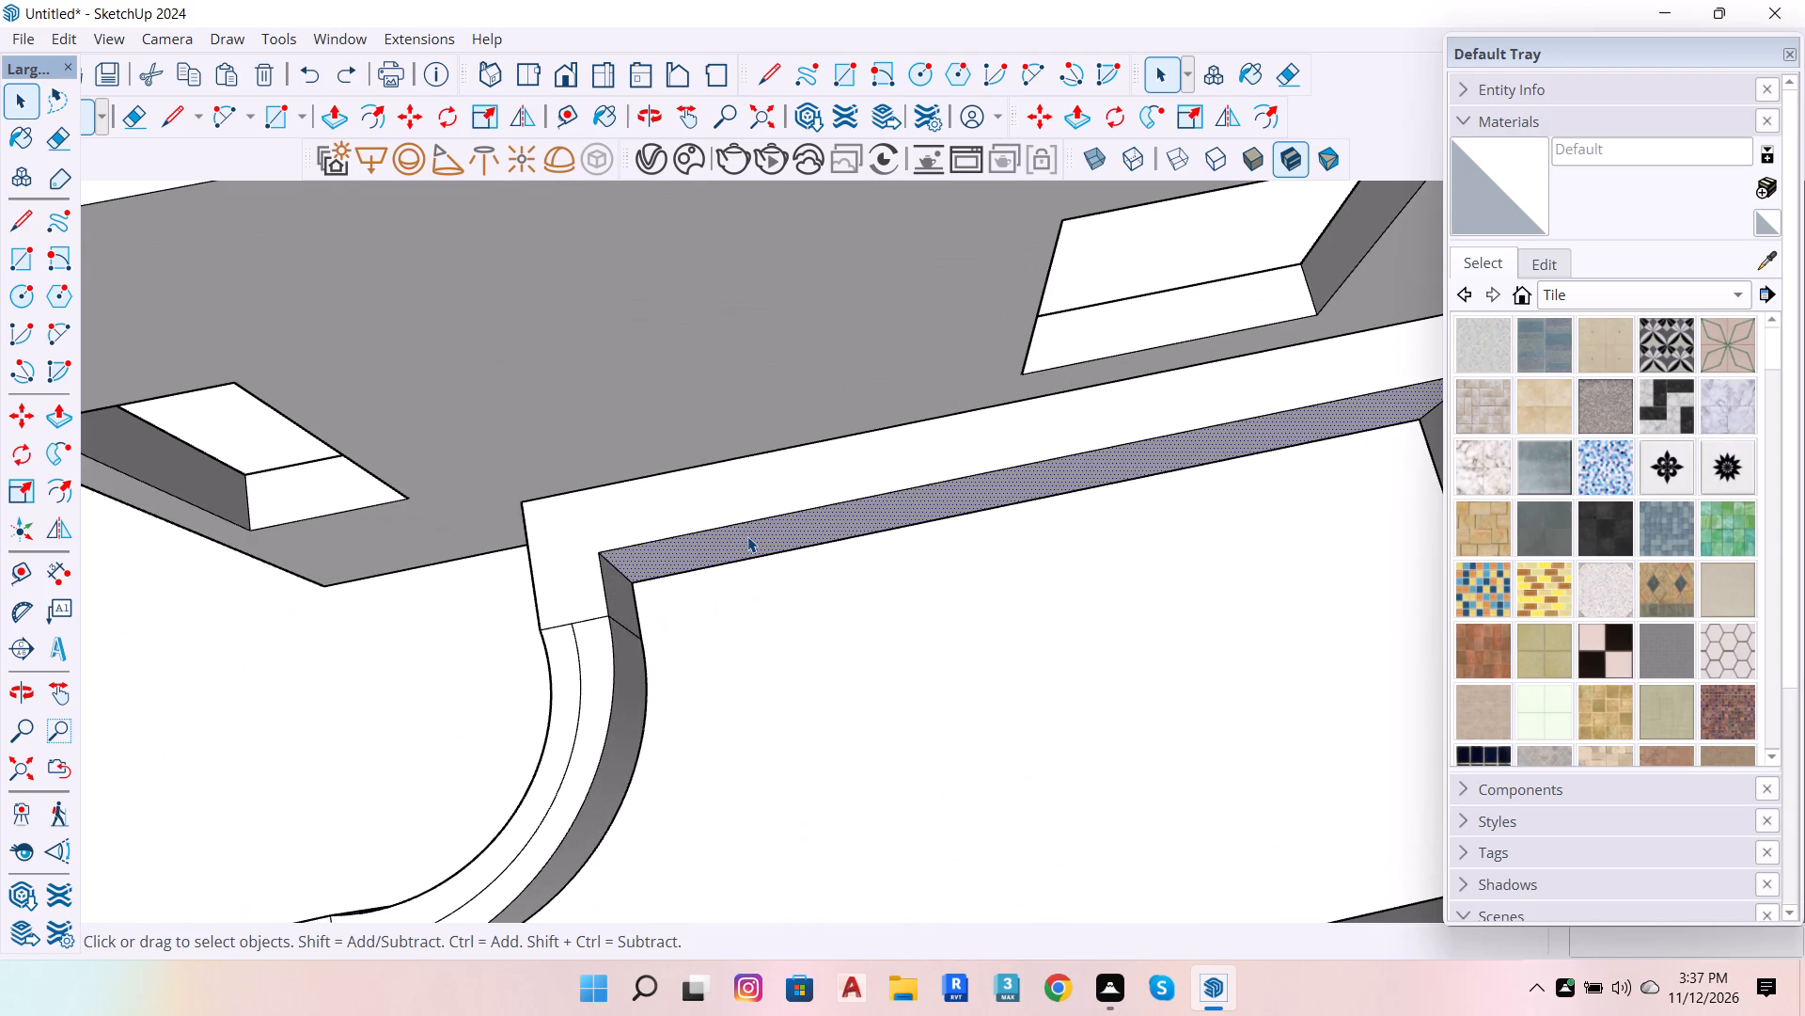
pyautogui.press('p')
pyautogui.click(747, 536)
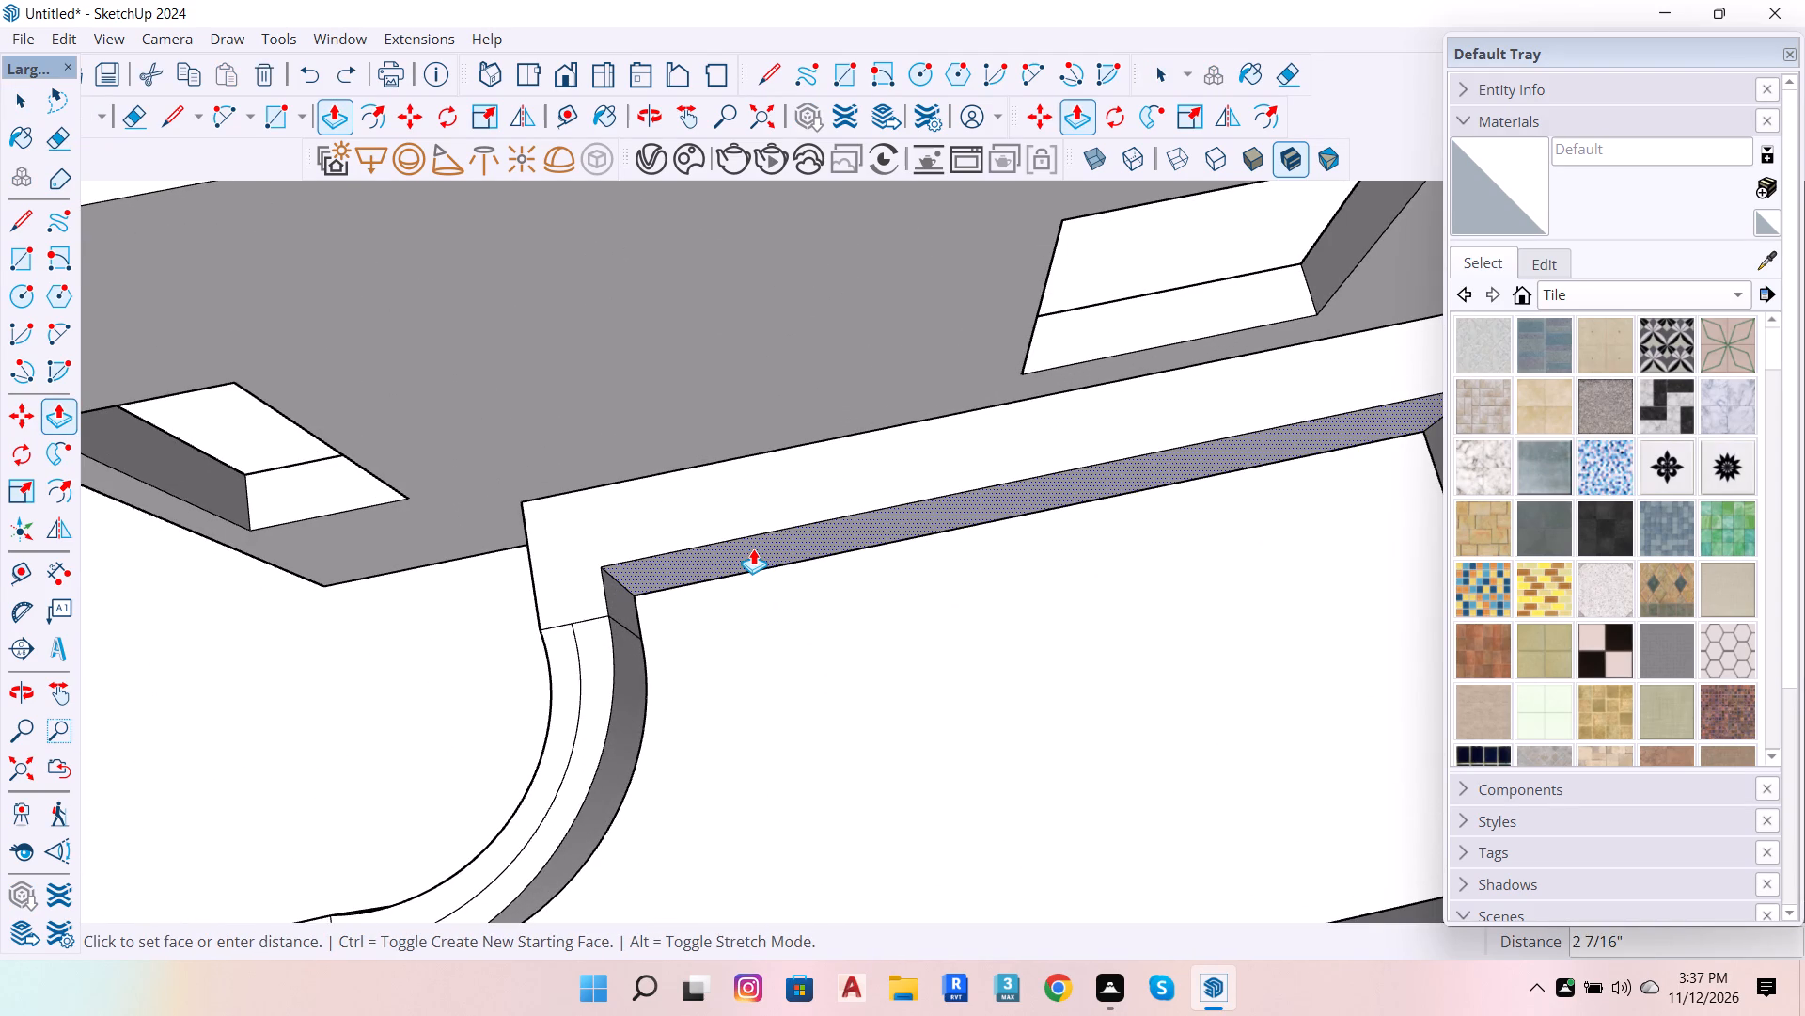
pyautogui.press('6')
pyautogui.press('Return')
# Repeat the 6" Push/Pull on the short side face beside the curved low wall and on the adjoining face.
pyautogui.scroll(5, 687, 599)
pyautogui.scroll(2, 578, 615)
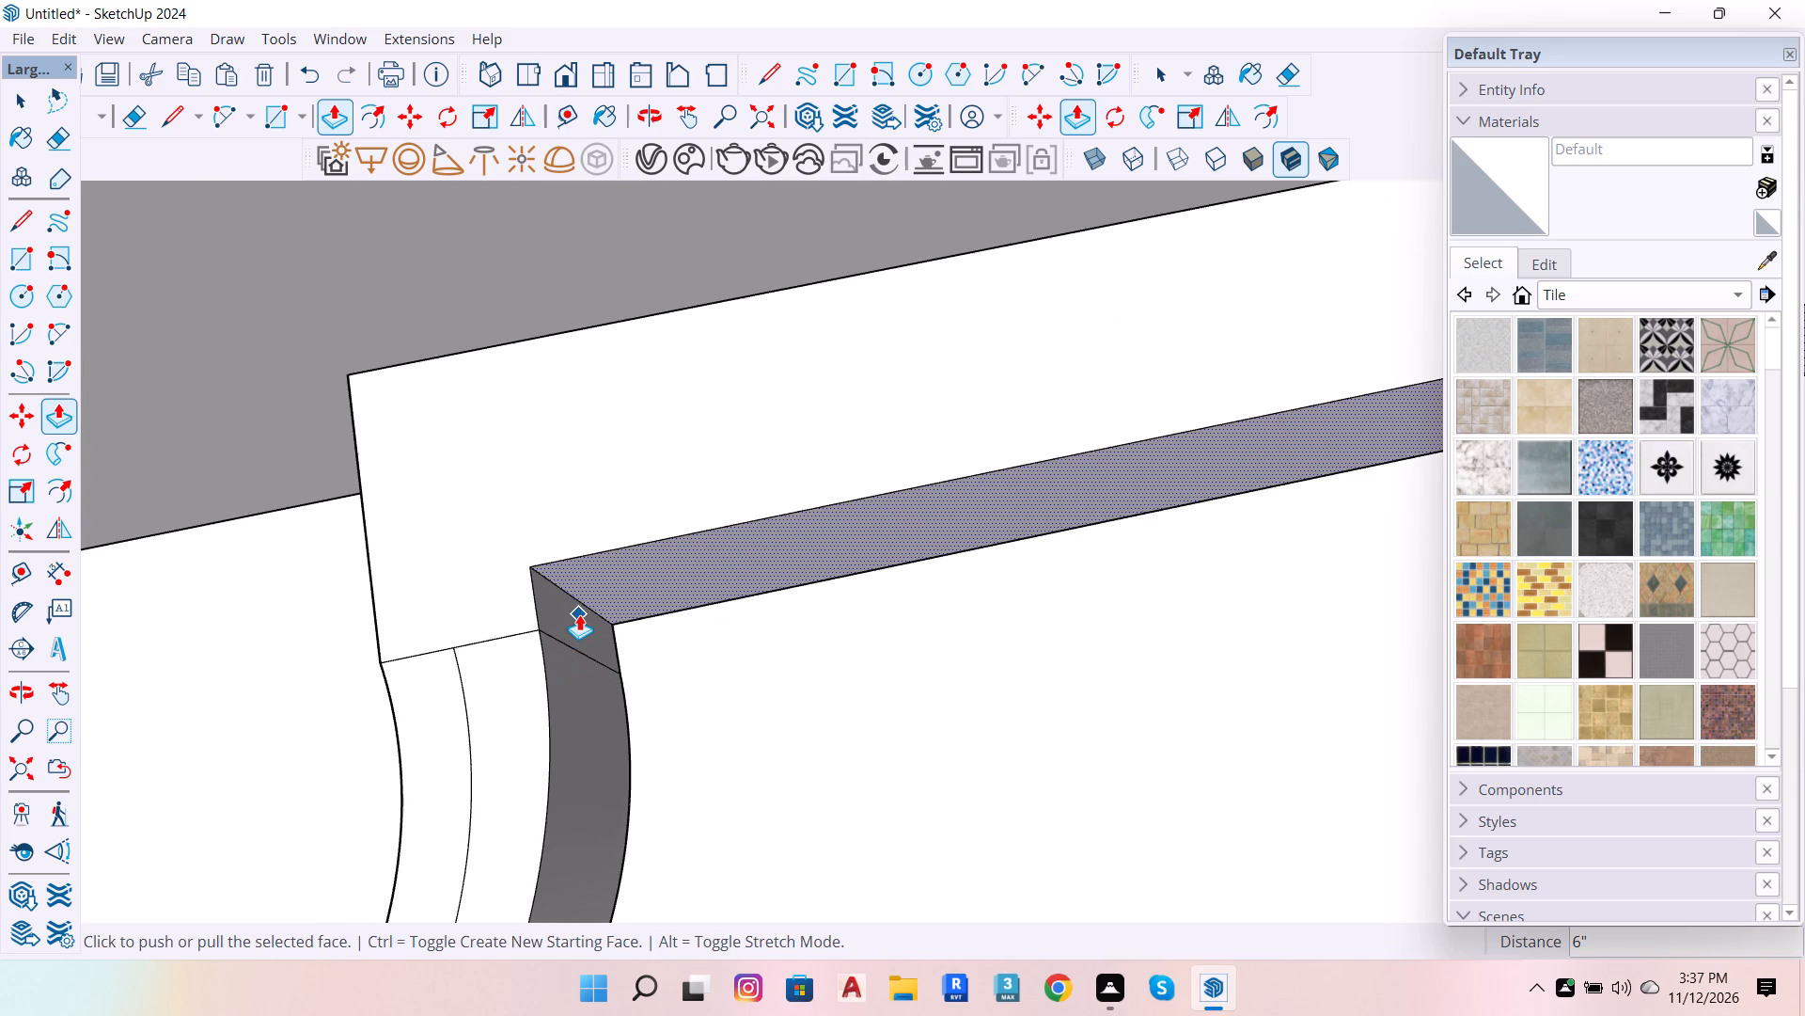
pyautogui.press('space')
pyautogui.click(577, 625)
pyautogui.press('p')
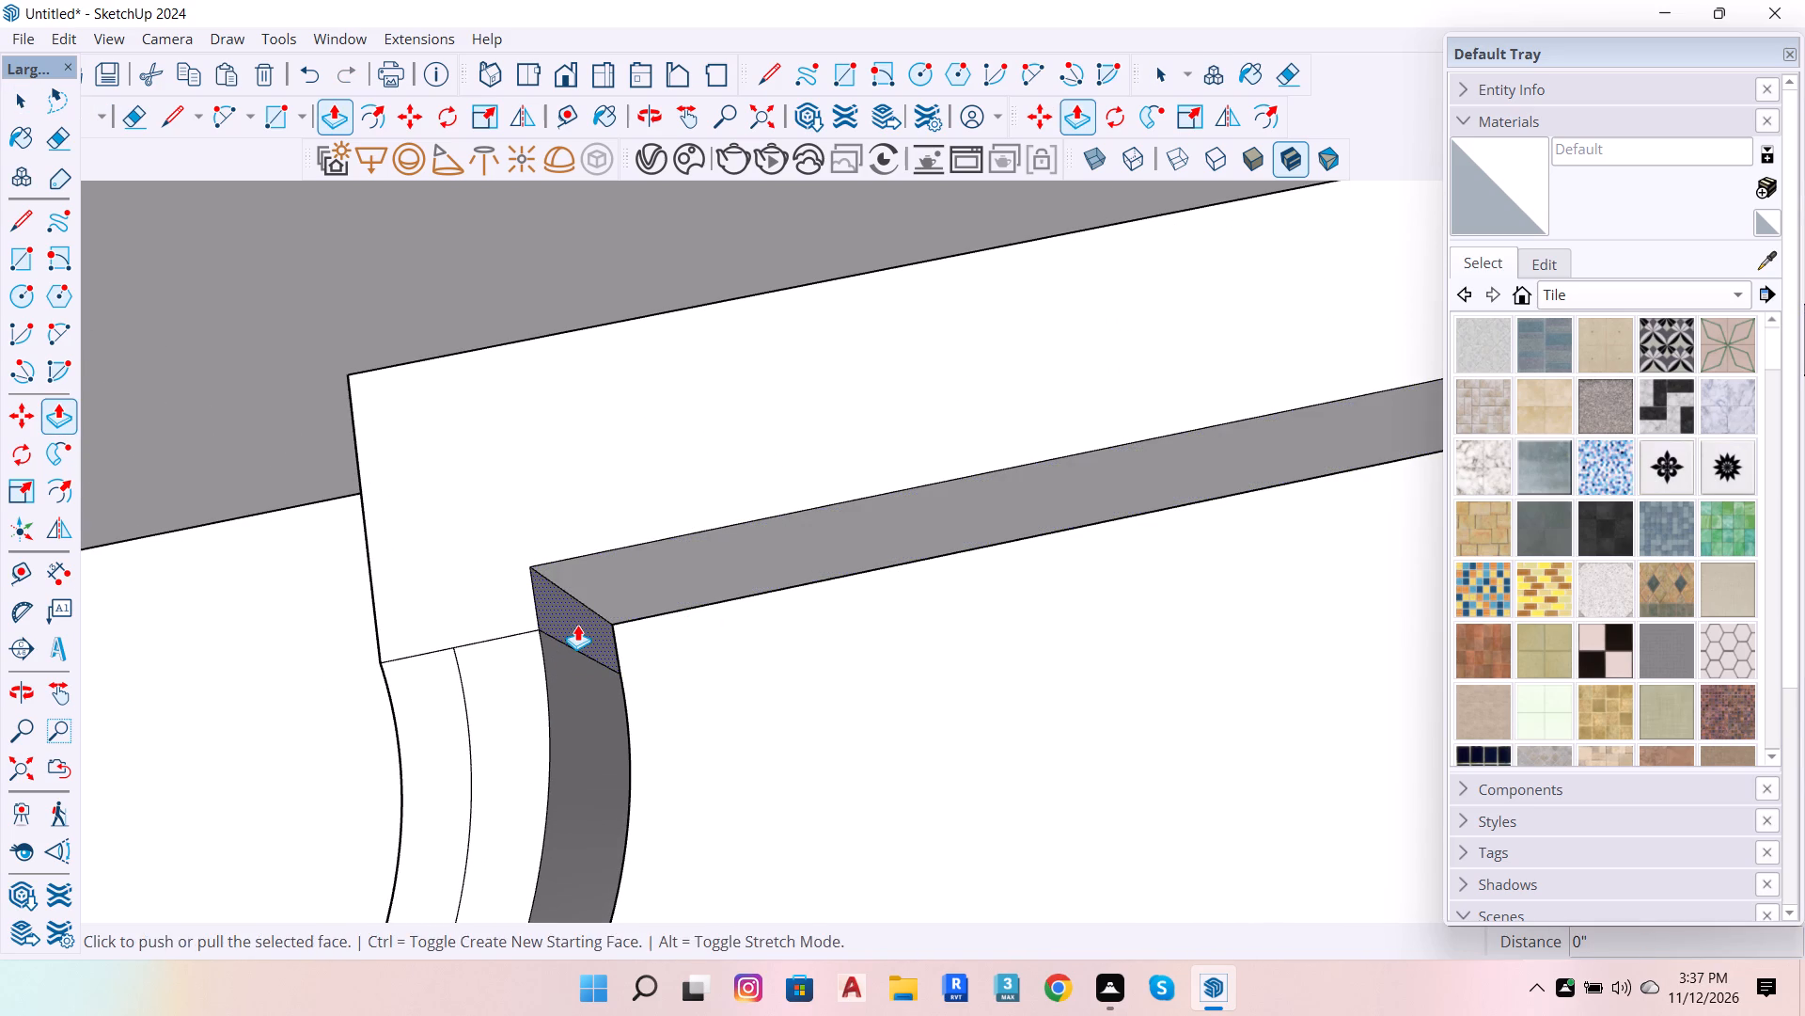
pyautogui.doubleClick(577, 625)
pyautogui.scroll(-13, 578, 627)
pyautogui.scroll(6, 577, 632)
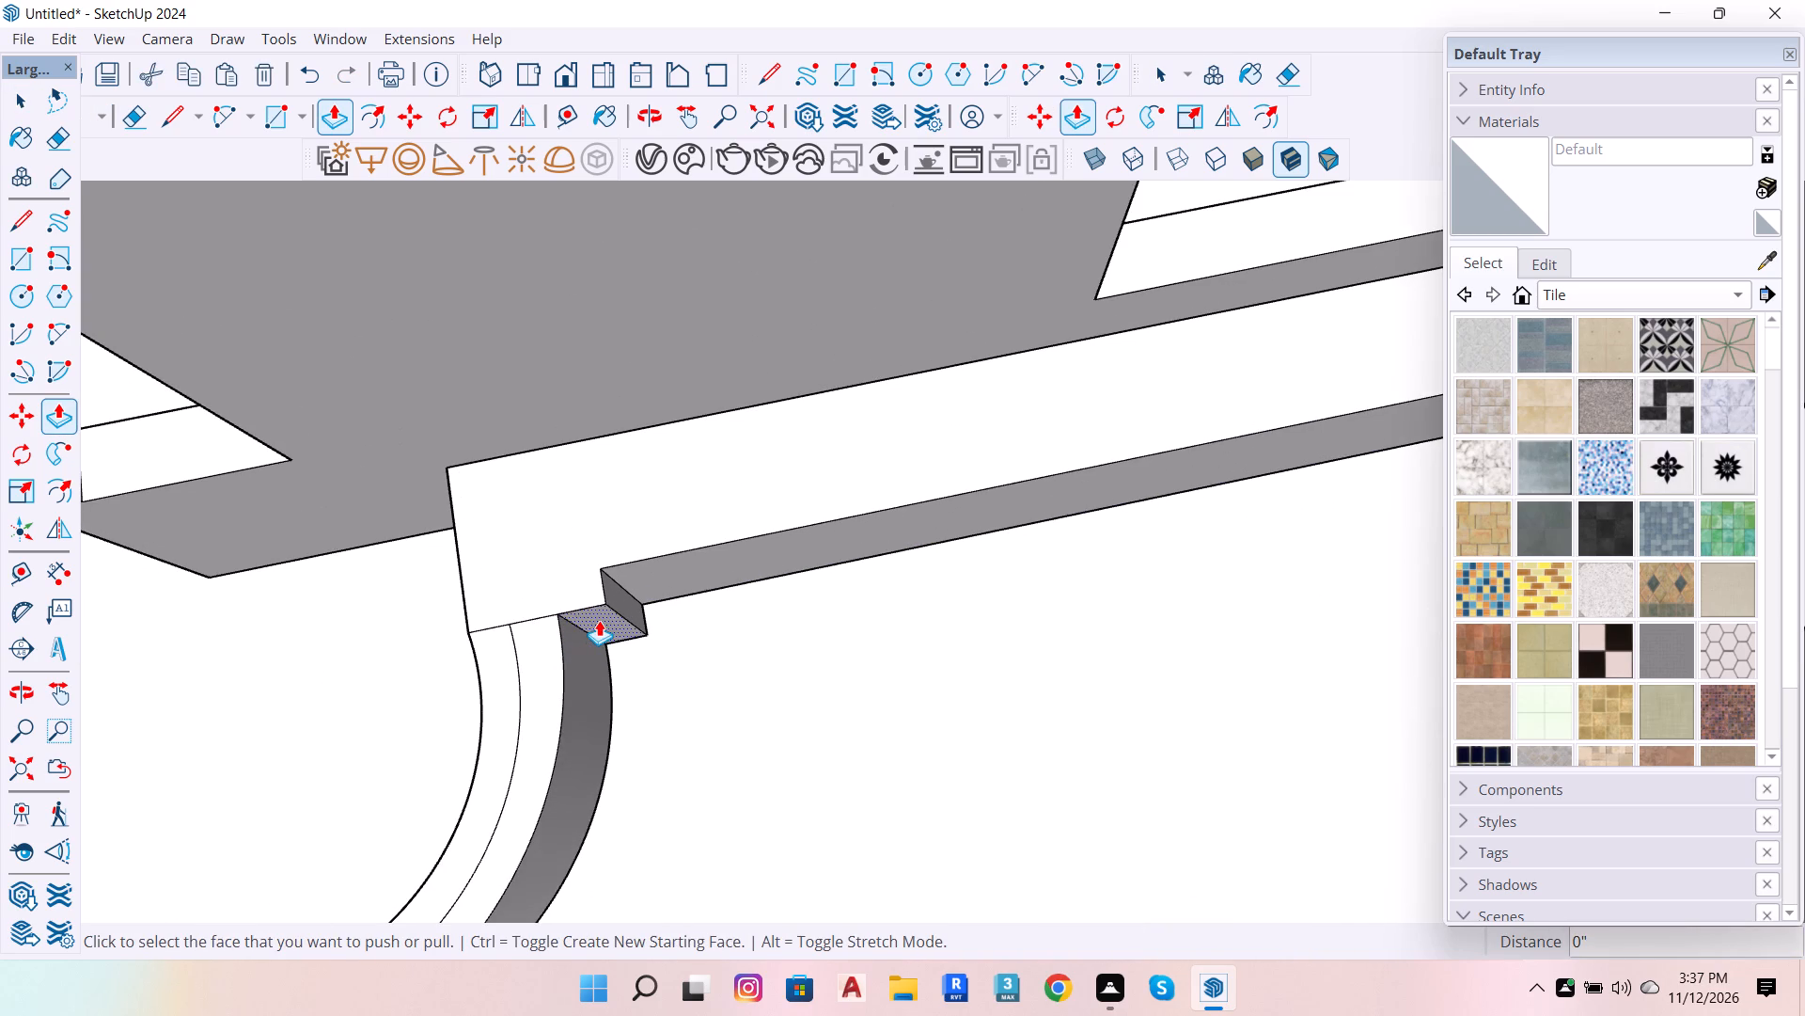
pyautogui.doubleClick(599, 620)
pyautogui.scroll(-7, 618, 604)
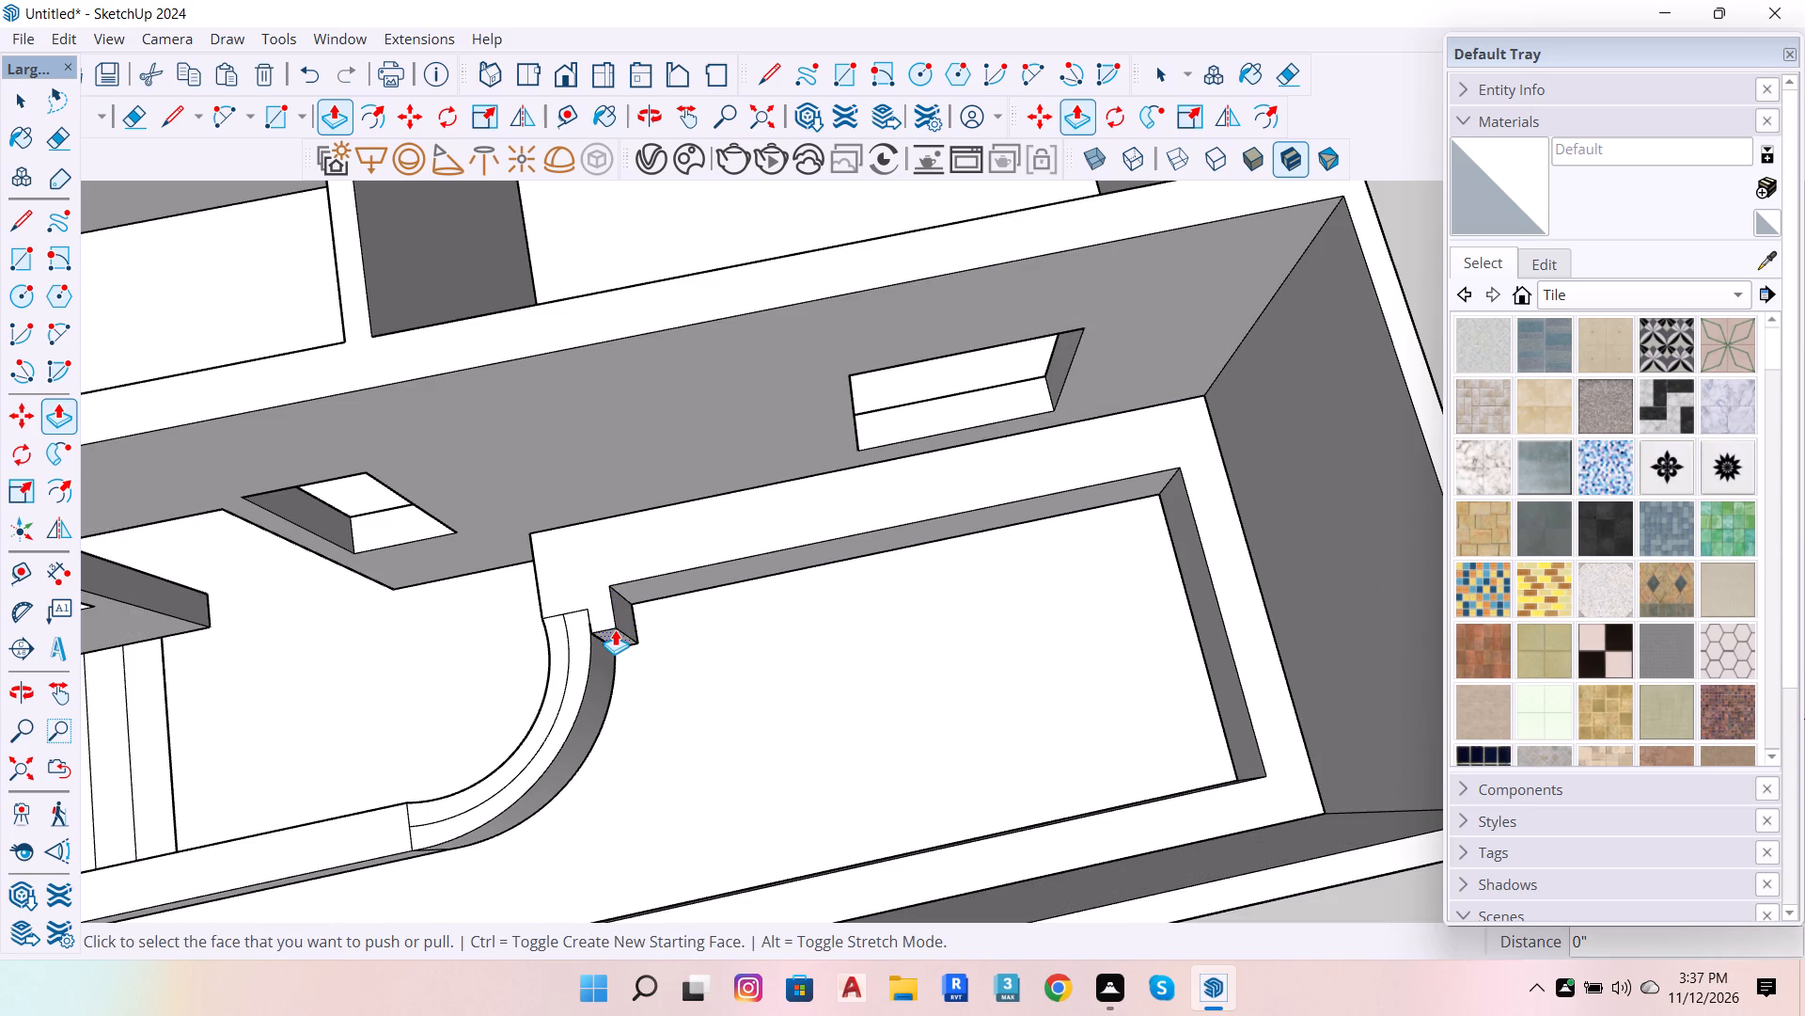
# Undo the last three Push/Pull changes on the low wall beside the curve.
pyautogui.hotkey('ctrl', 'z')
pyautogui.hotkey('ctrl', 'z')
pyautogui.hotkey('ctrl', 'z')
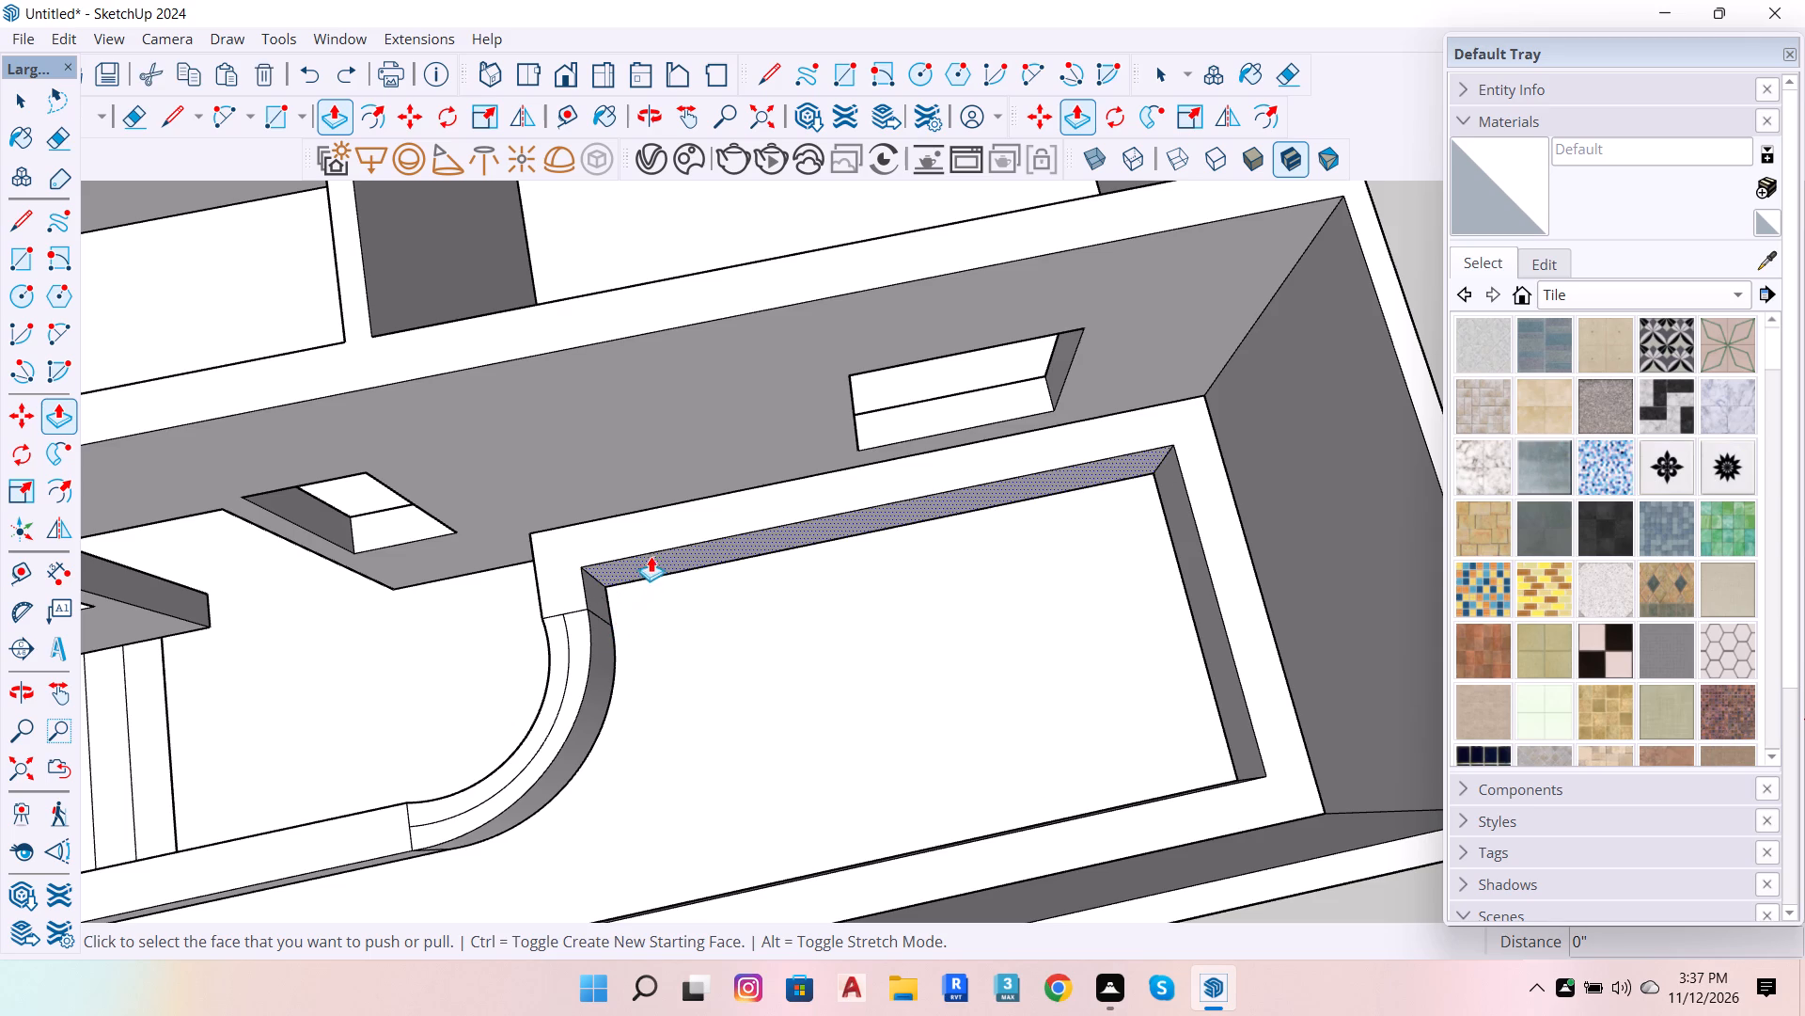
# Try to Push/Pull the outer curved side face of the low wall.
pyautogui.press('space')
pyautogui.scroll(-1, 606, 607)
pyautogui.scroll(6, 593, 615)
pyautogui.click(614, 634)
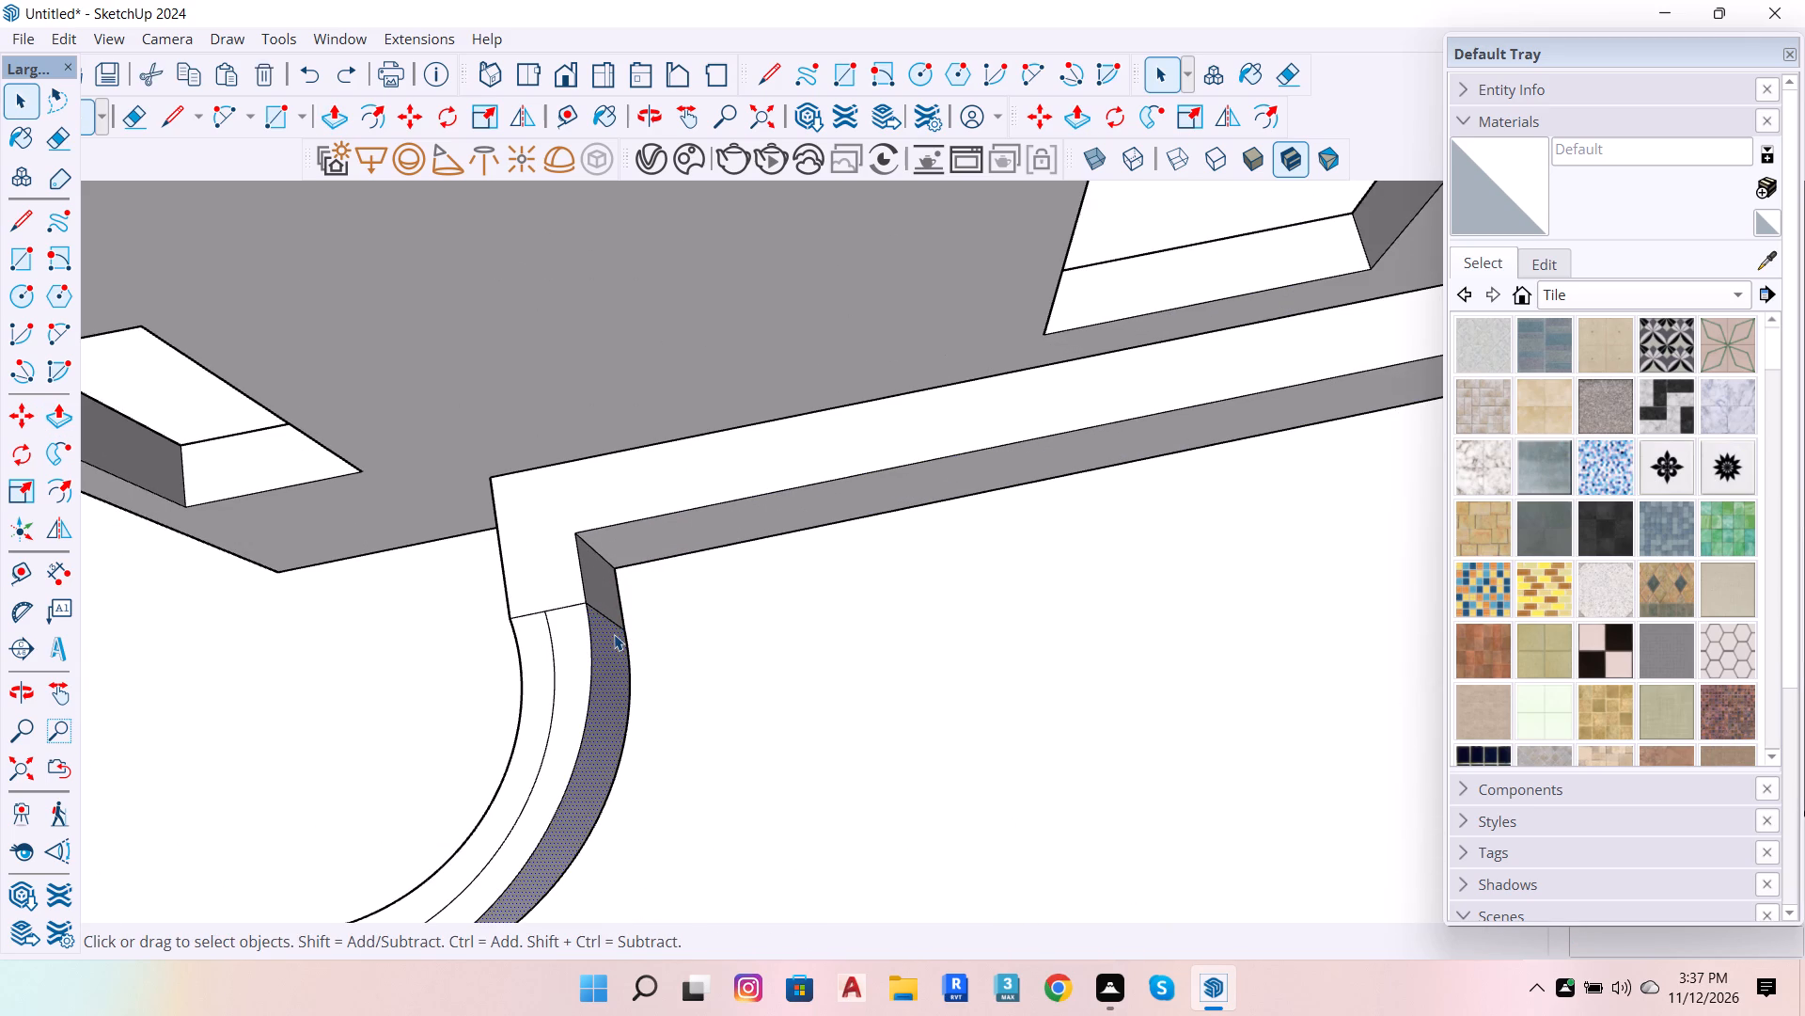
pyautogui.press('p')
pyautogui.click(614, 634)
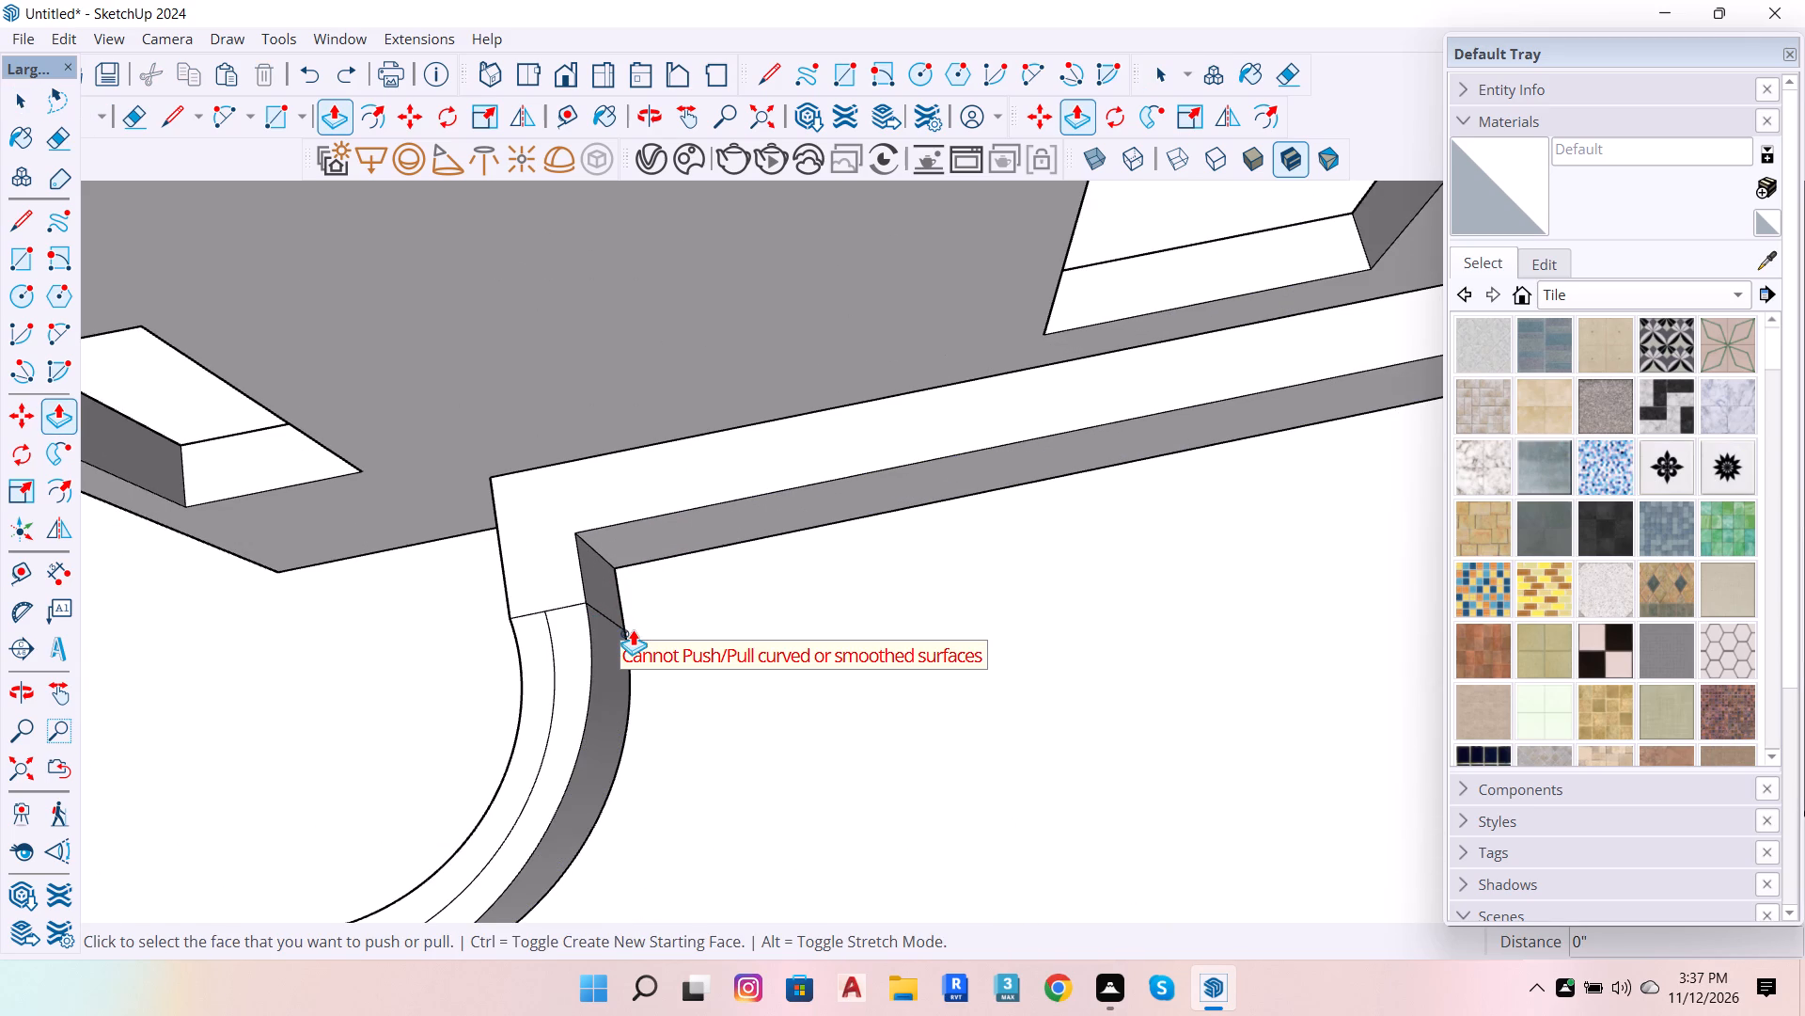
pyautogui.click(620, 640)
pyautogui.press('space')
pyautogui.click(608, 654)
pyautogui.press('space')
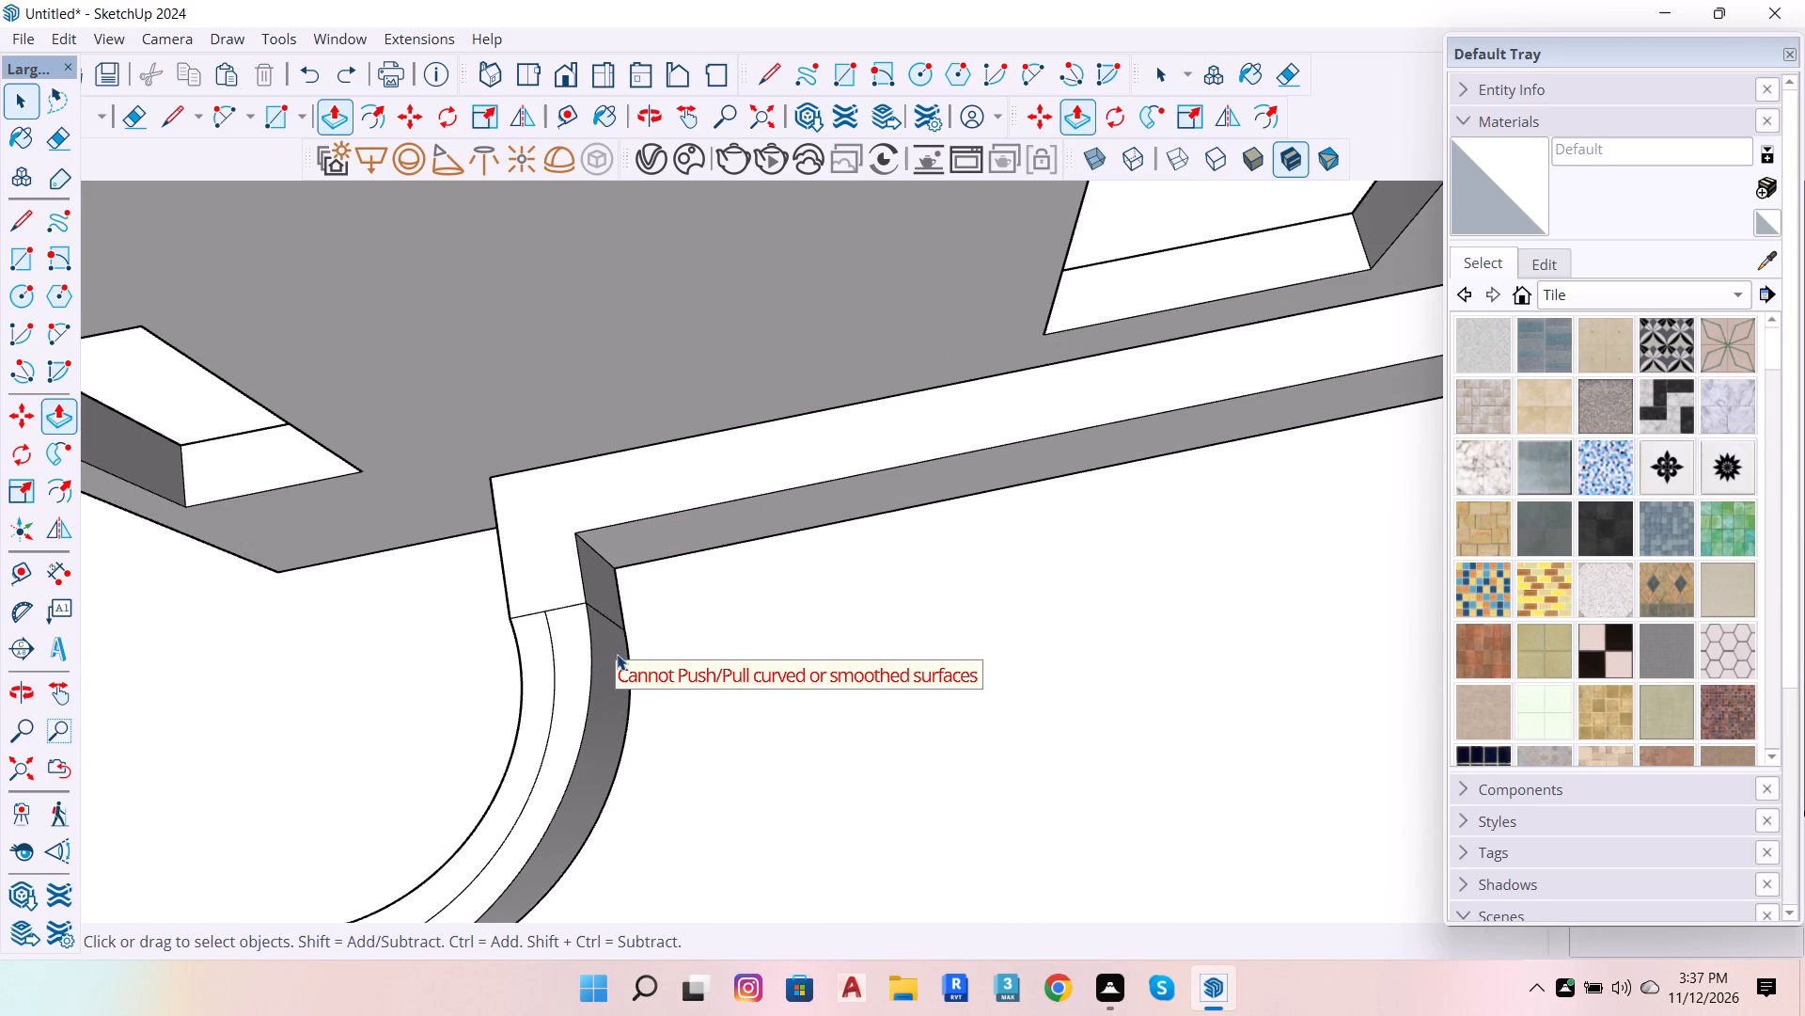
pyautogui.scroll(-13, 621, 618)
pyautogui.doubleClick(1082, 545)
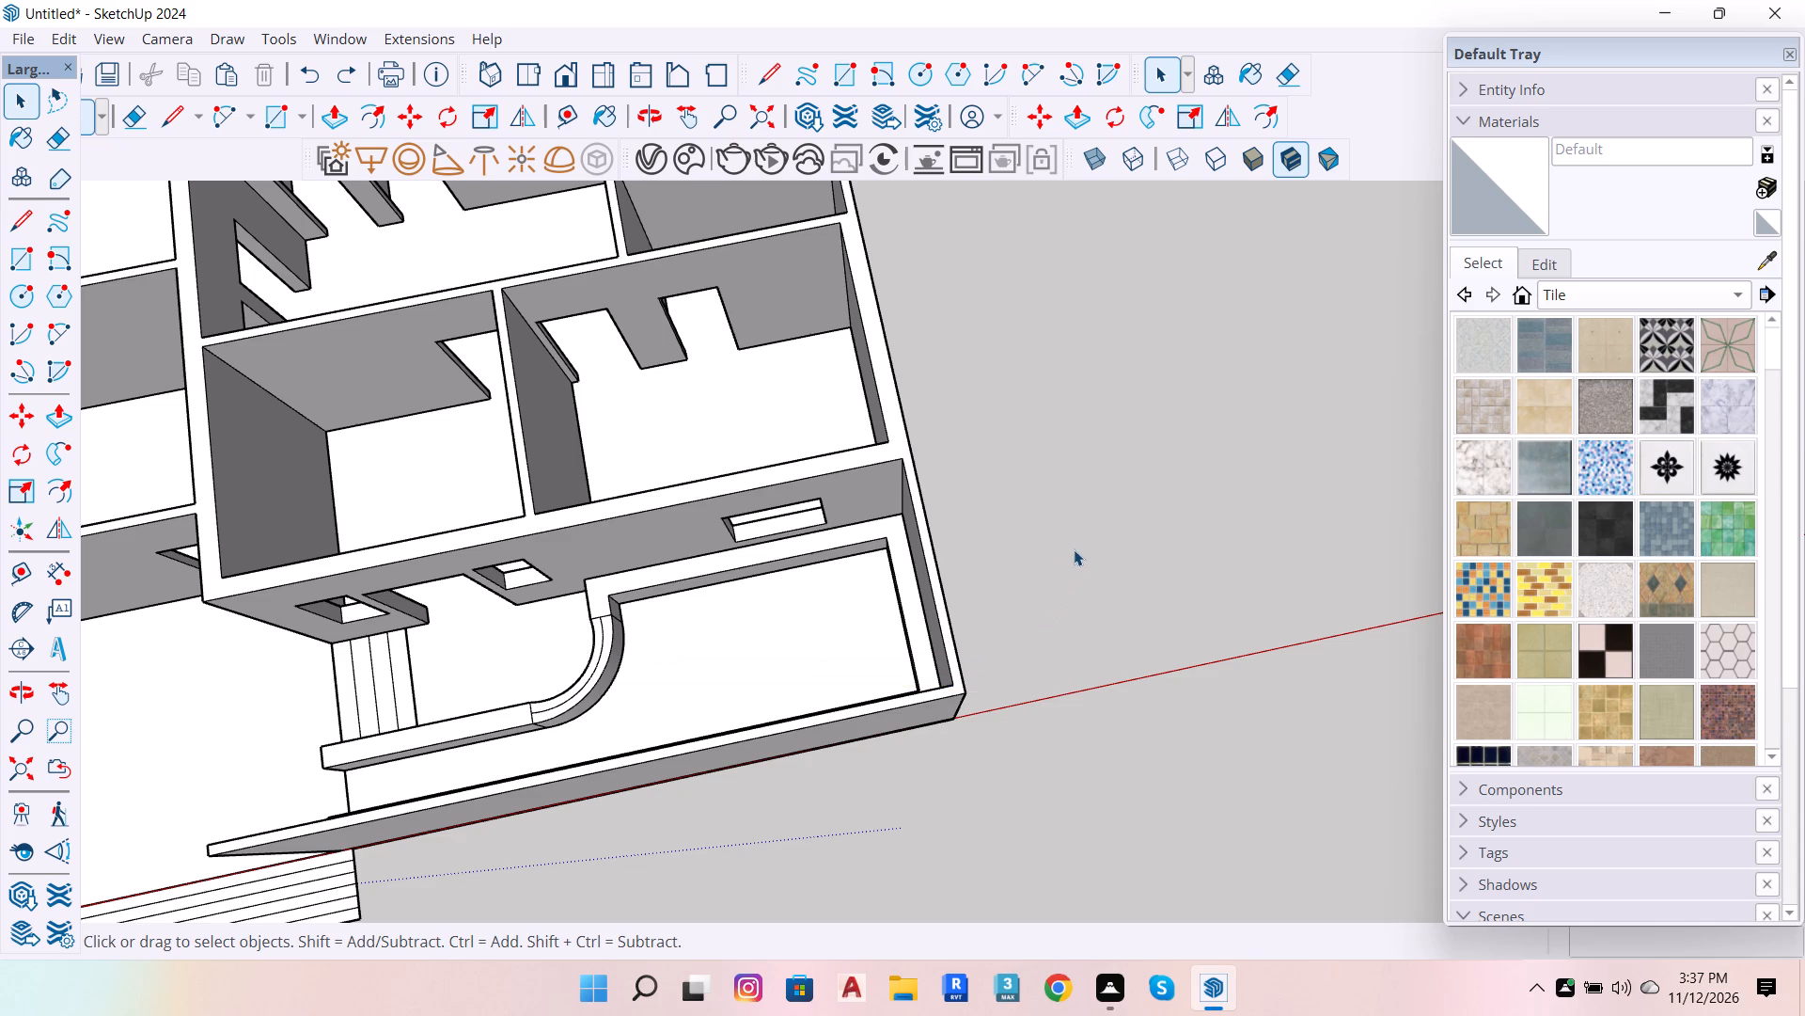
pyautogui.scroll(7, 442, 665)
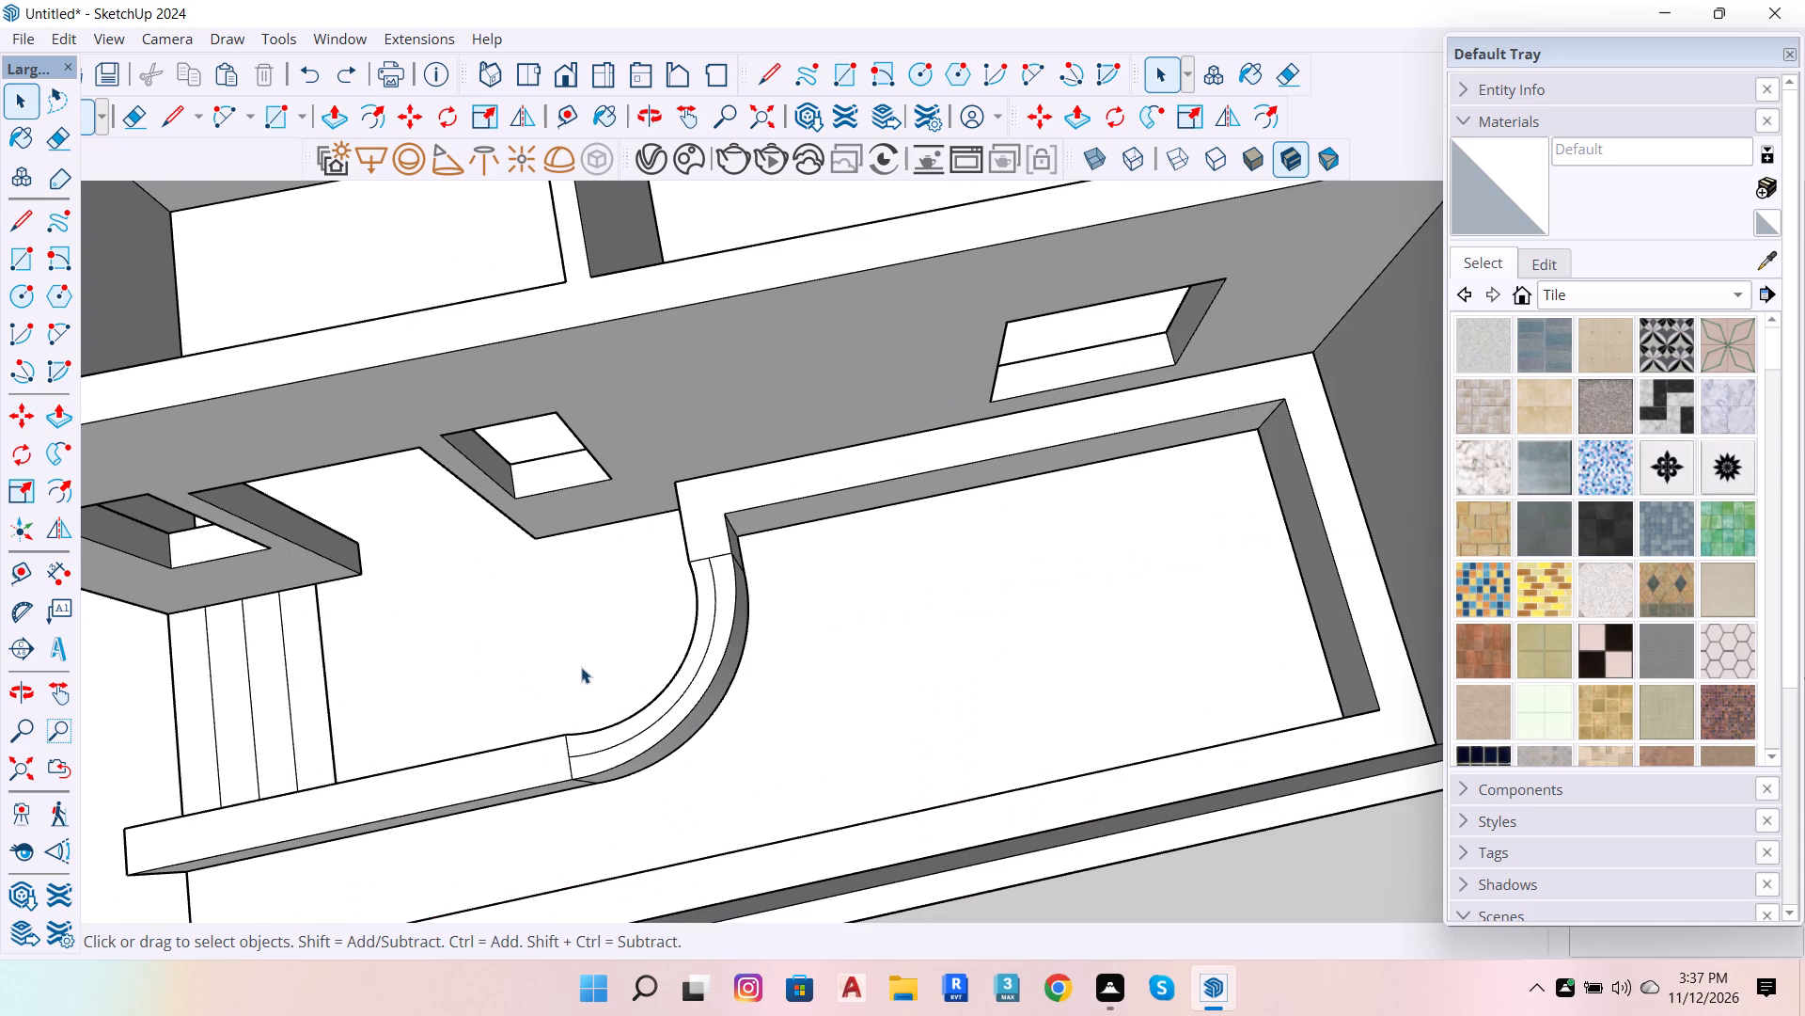
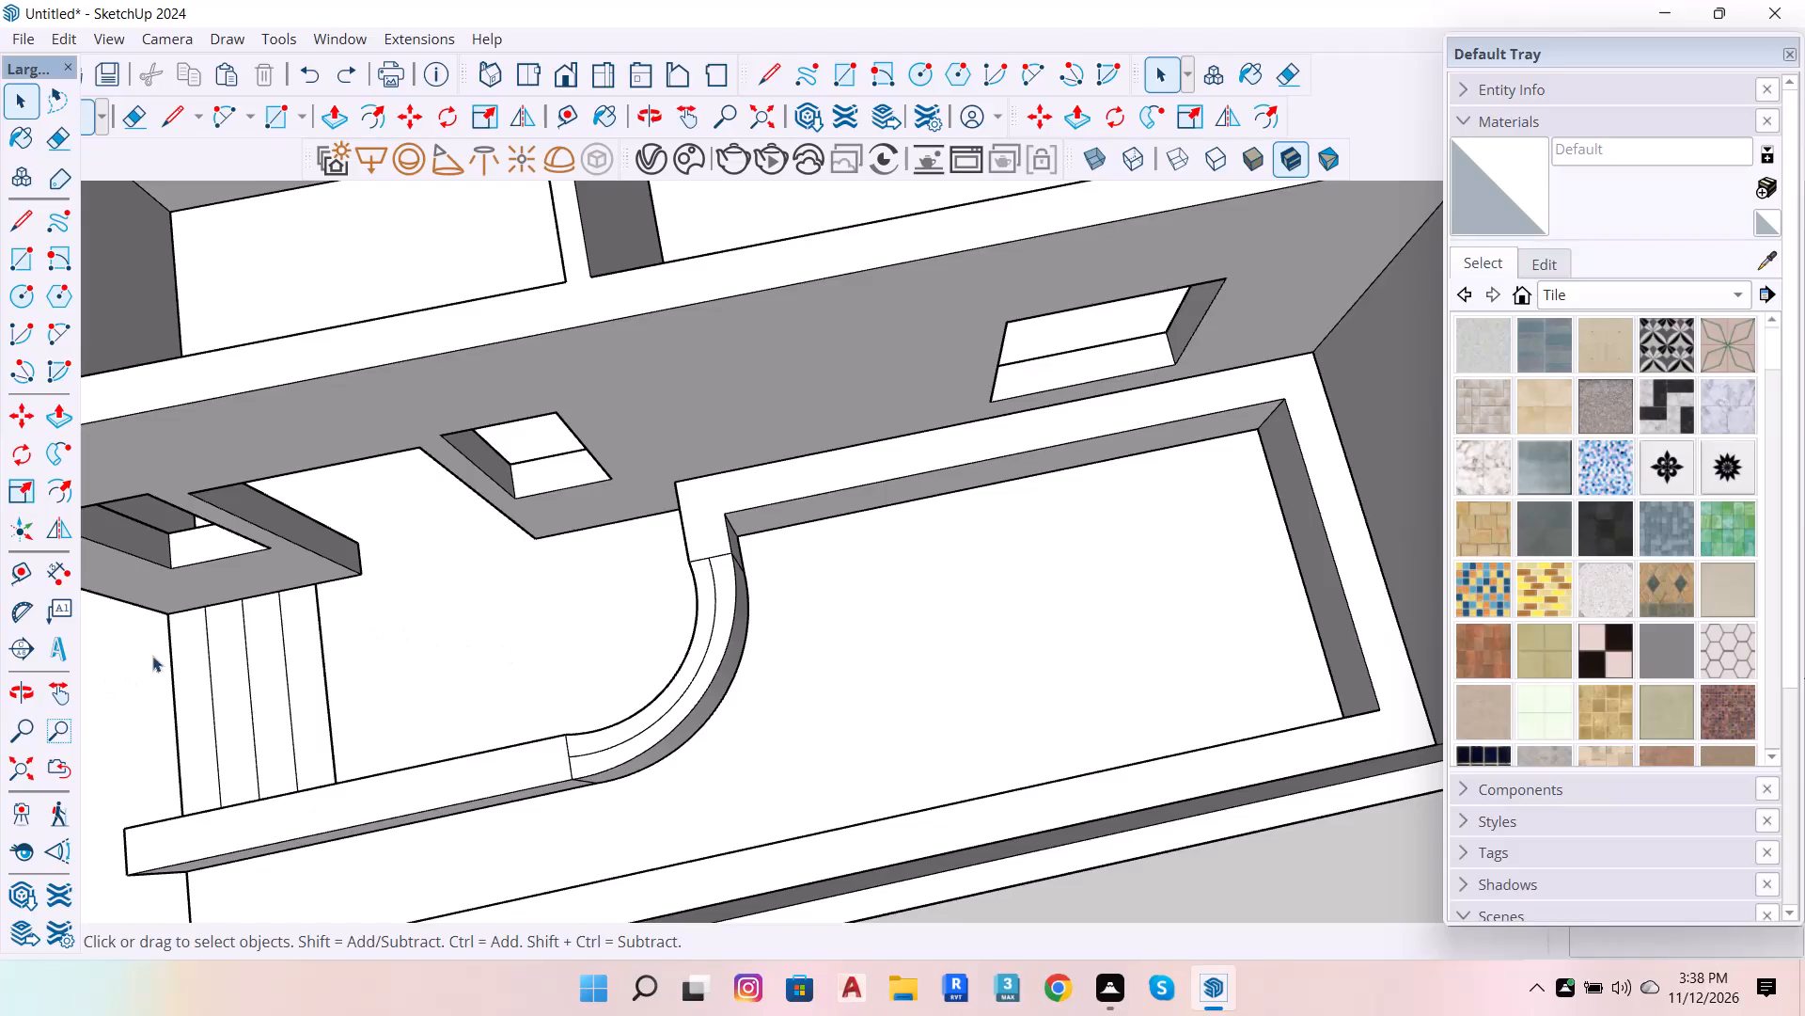
# Import the Black+Nano+Kitchen+Sink+304+Stainless+Steel+Waterfall+Sink model from Downloads and place it on open ground beside the house.
pyautogui.scroll(-4, 278, 624)
pyautogui.scroll(-2, 806, 693)
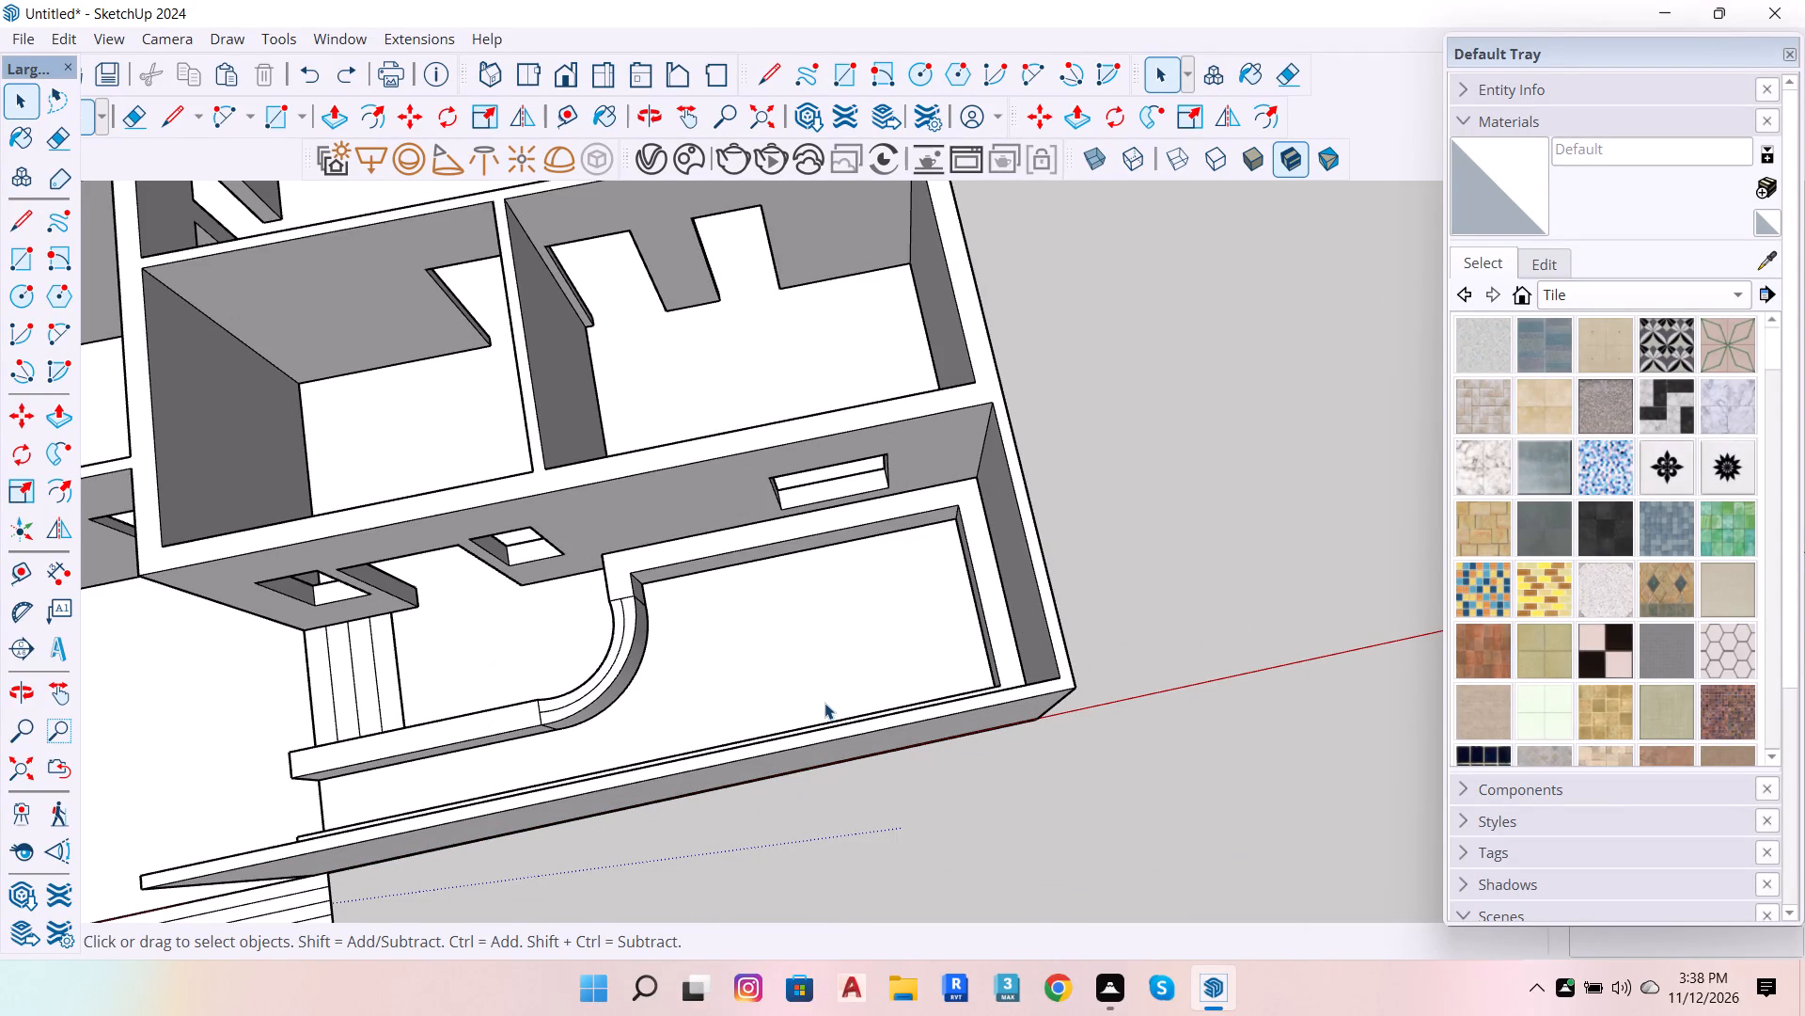
pyautogui.scroll(-4, 42, 636)
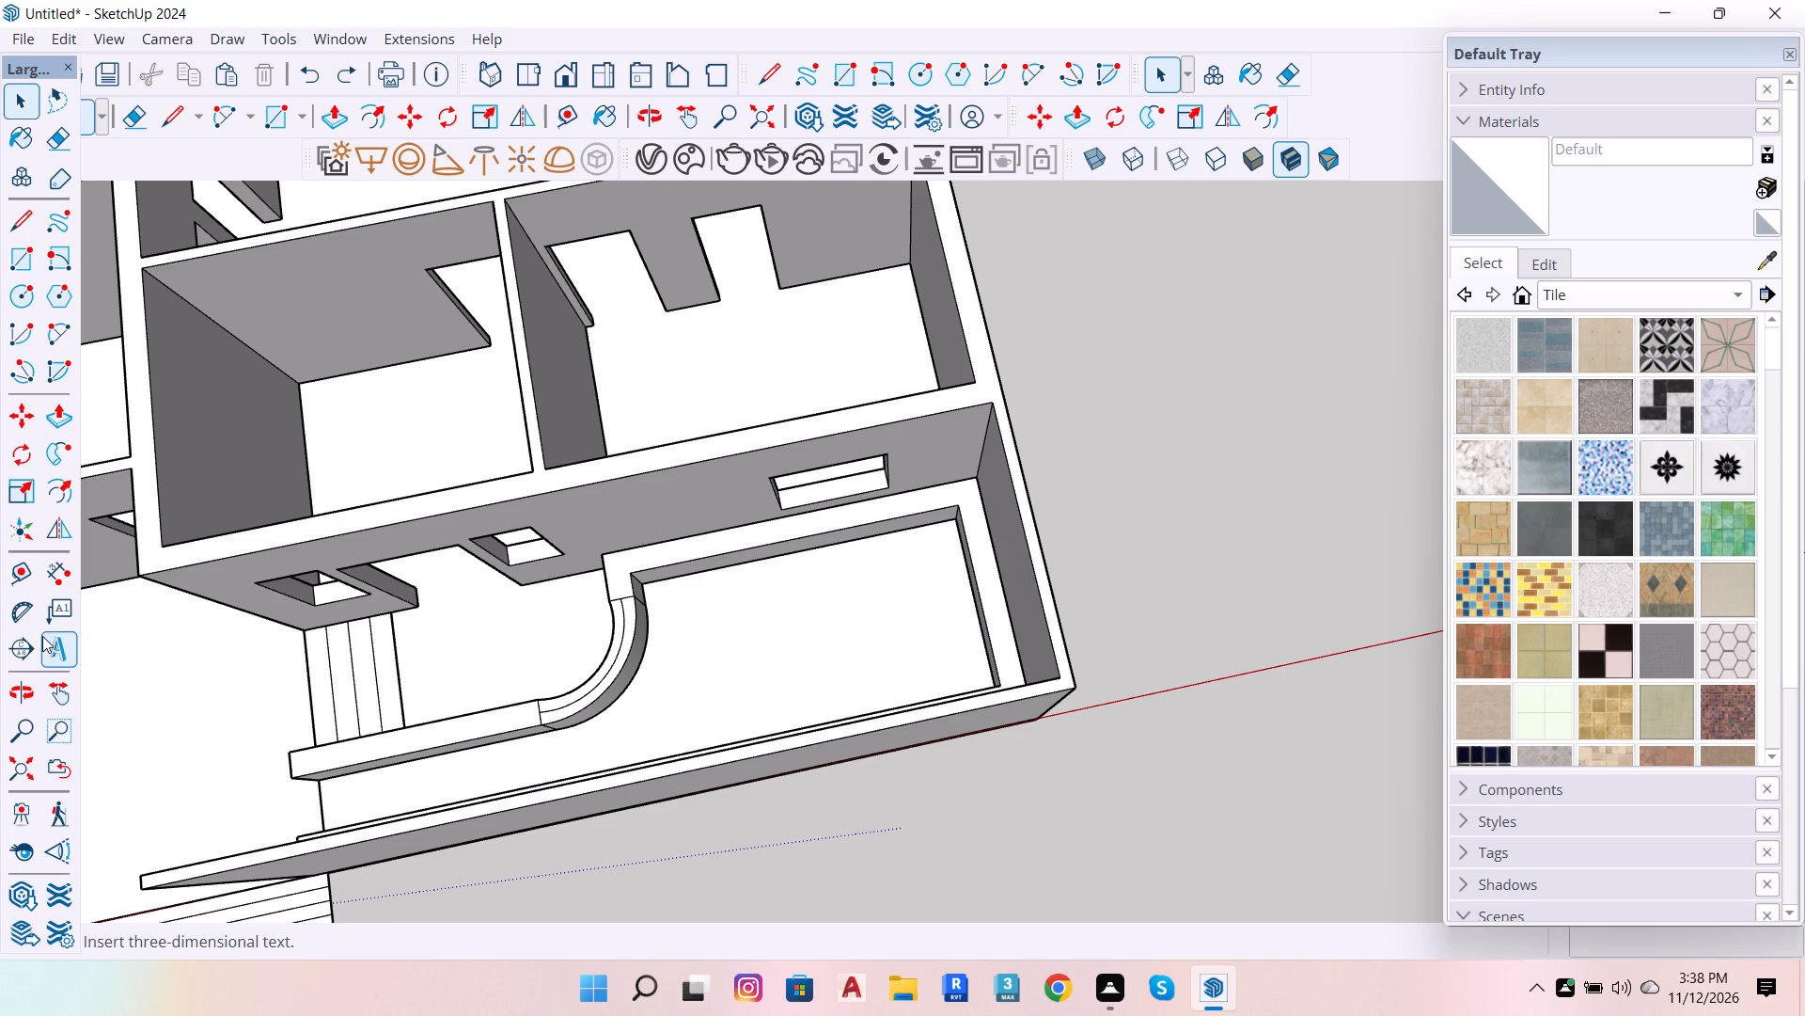
pyautogui.scroll(-3, 42, 636)
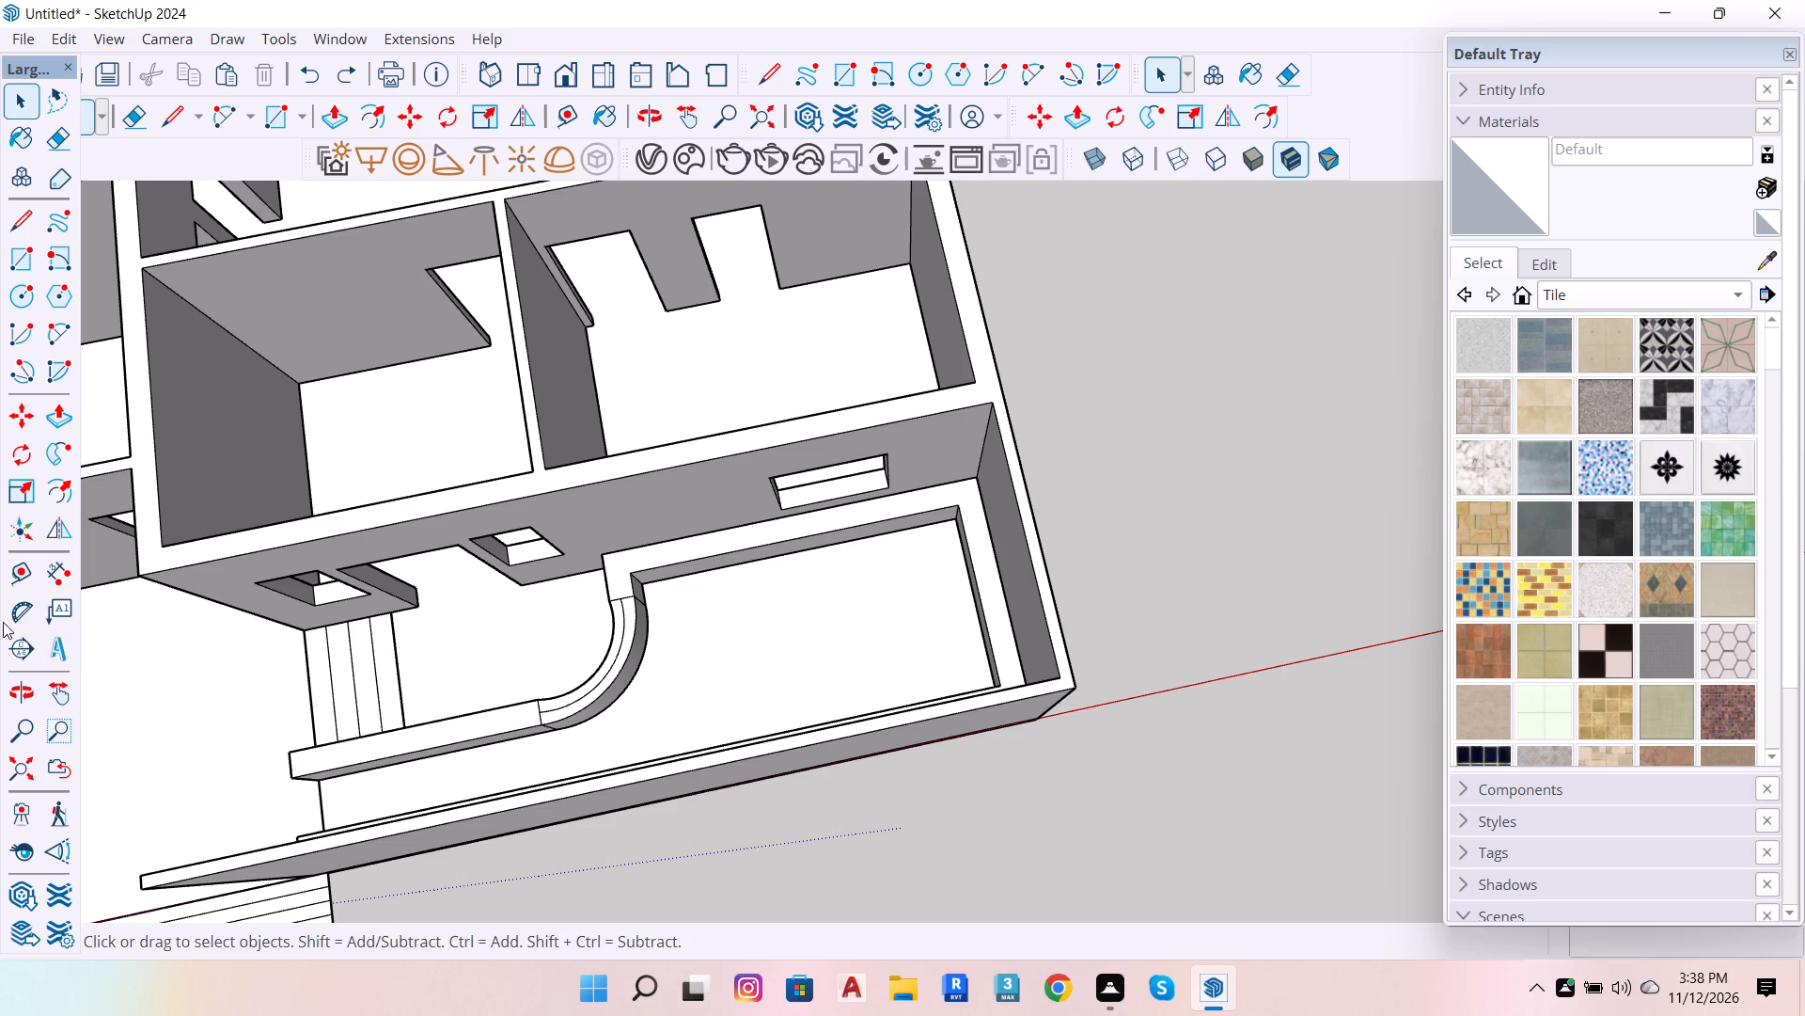
pyautogui.scroll(-7, 840, 617)
pyautogui.scroll(-6, 1089, 560)
pyautogui.scroll(6, 823, 525)
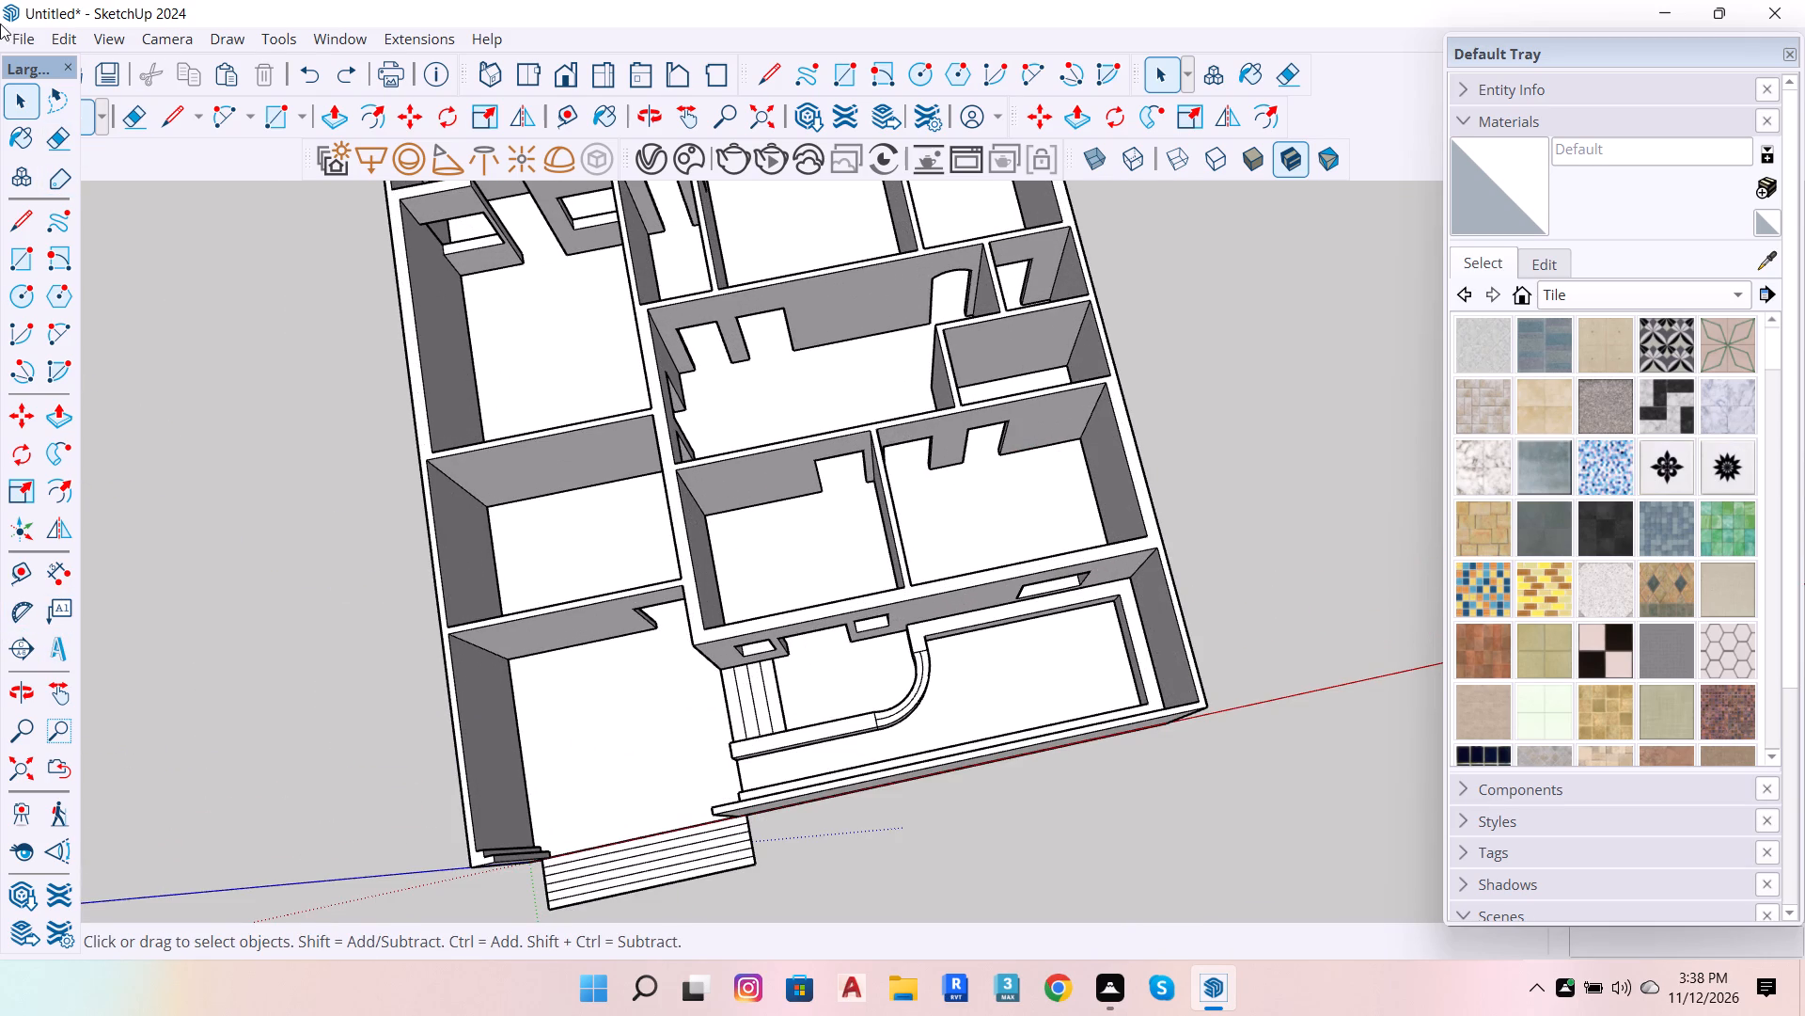
pyautogui.click(25, 38)
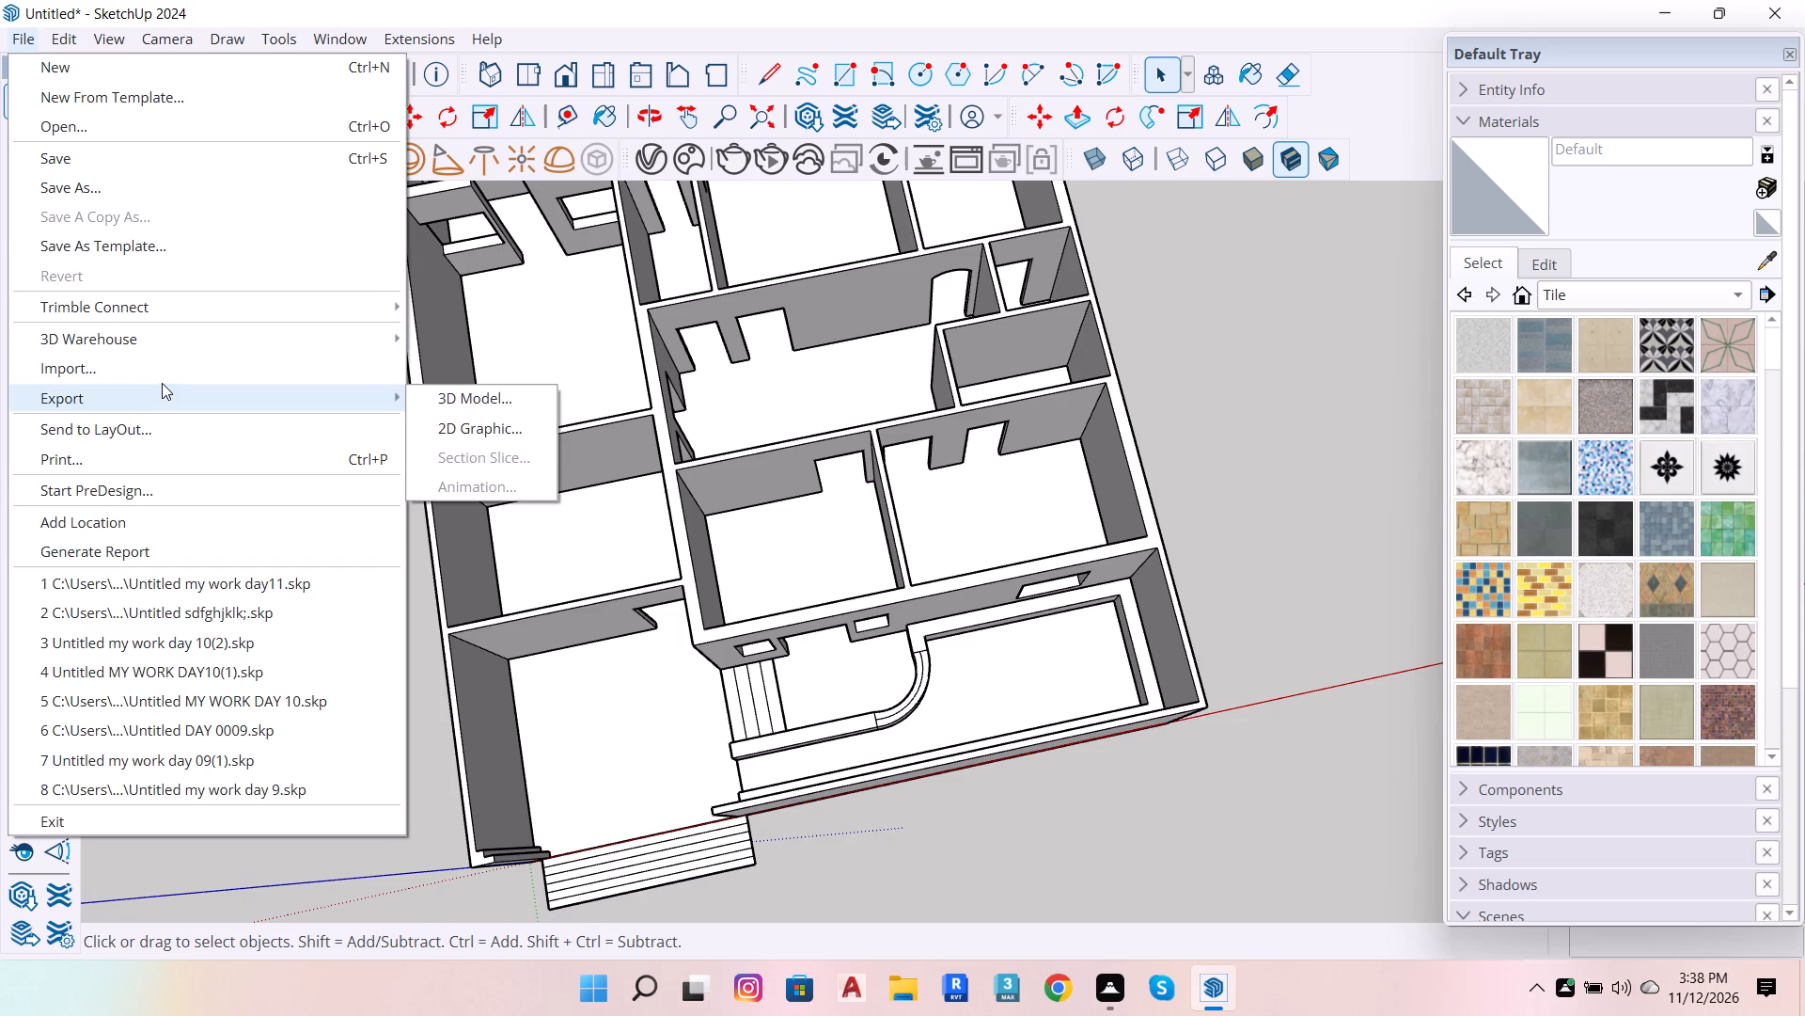
pyautogui.click(176, 366)
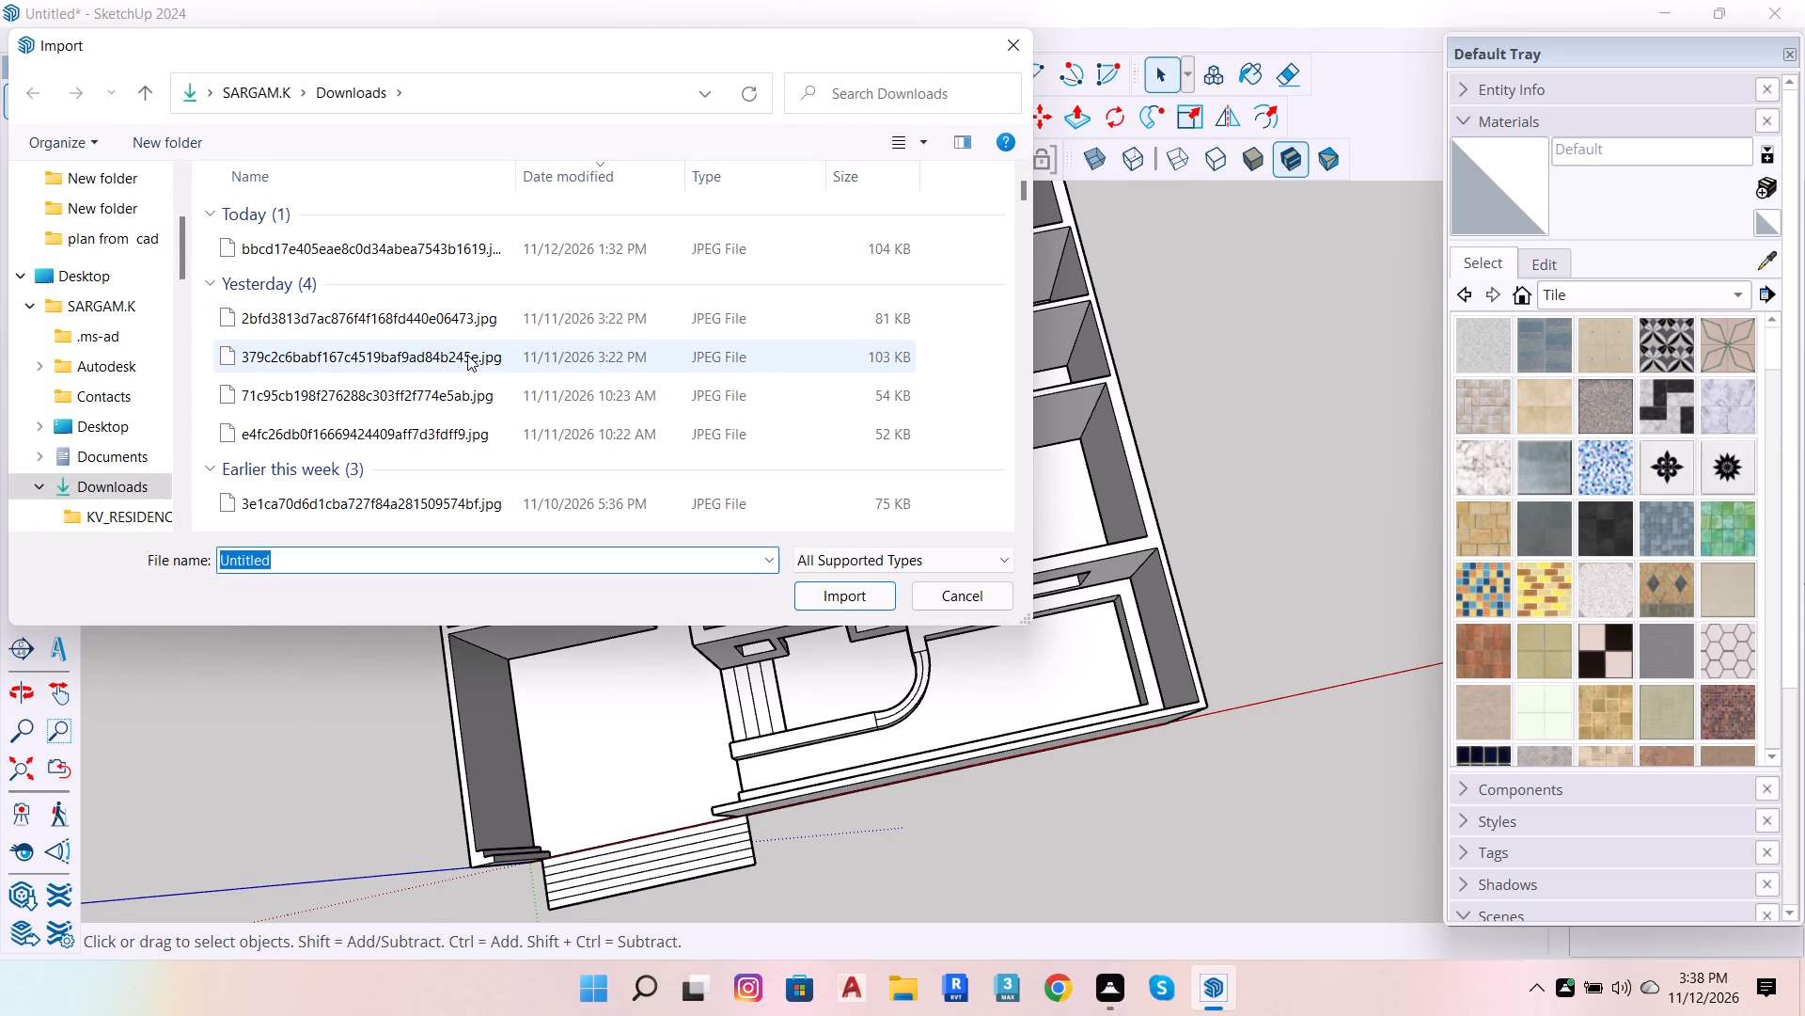
pyautogui.scroll(-6, 427, 357)
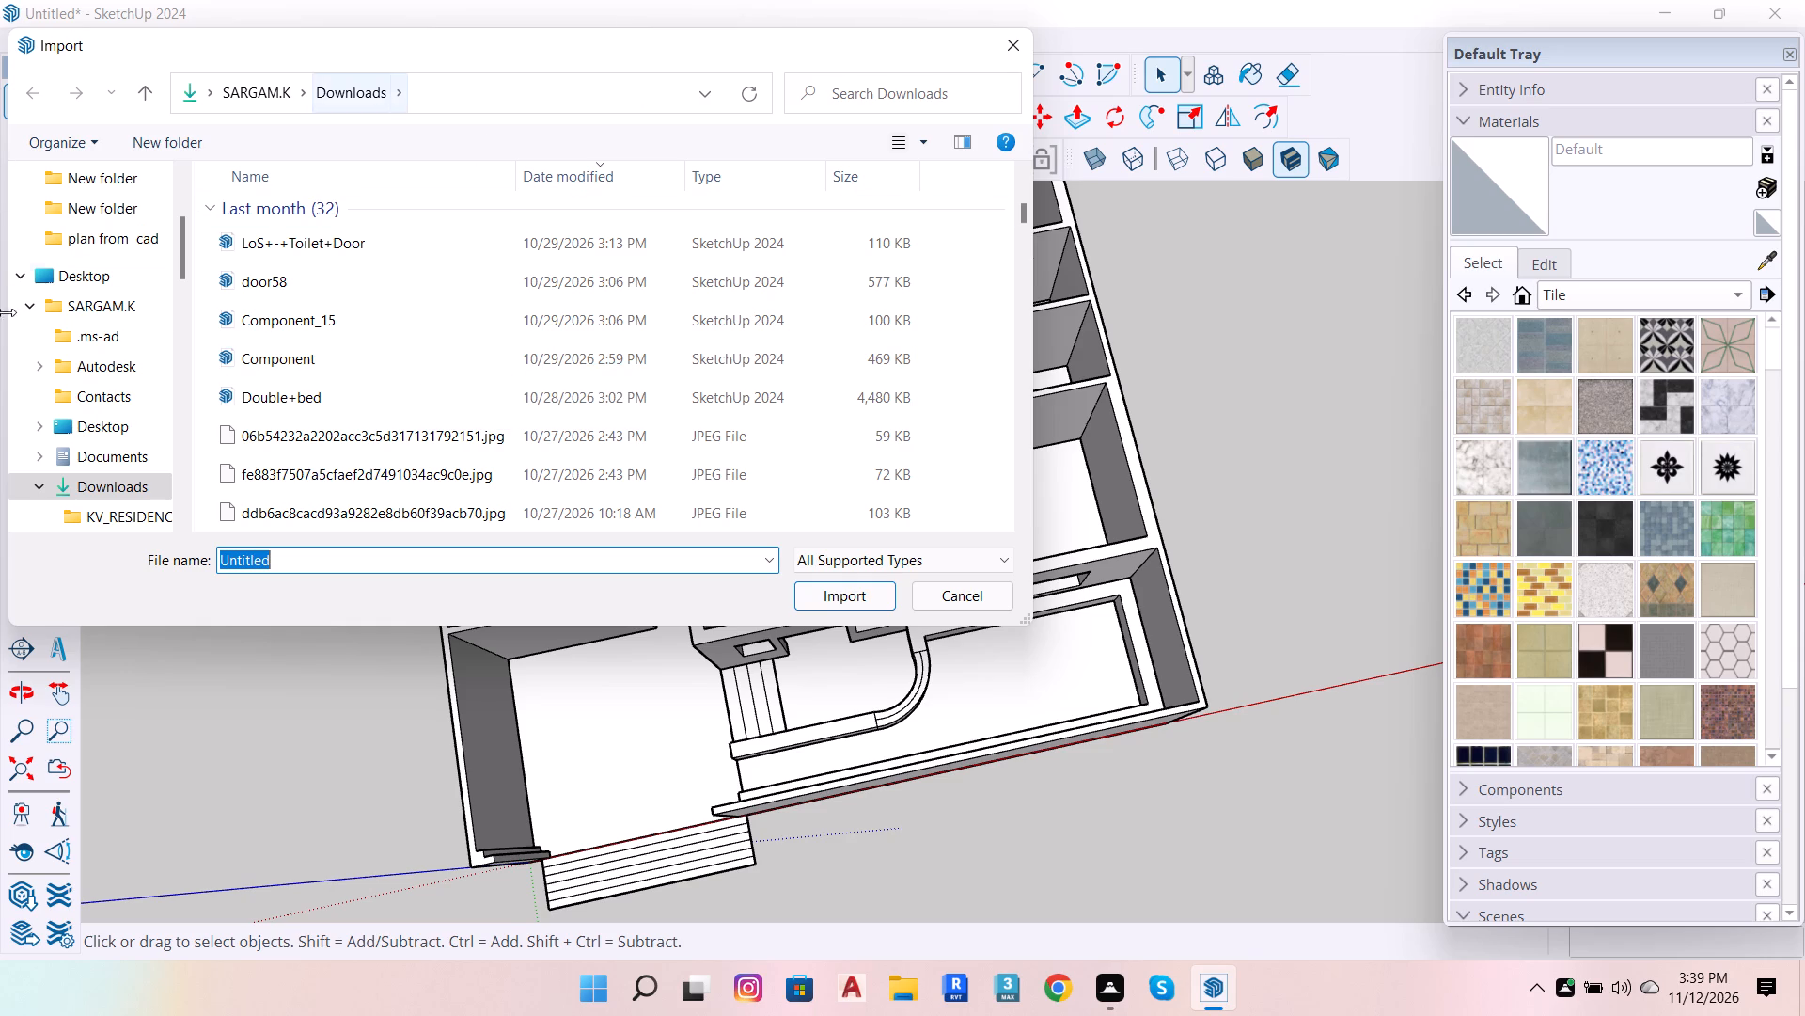
pyautogui.scroll(3, 347, 251)
pyautogui.scroll(-4, 350, 262)
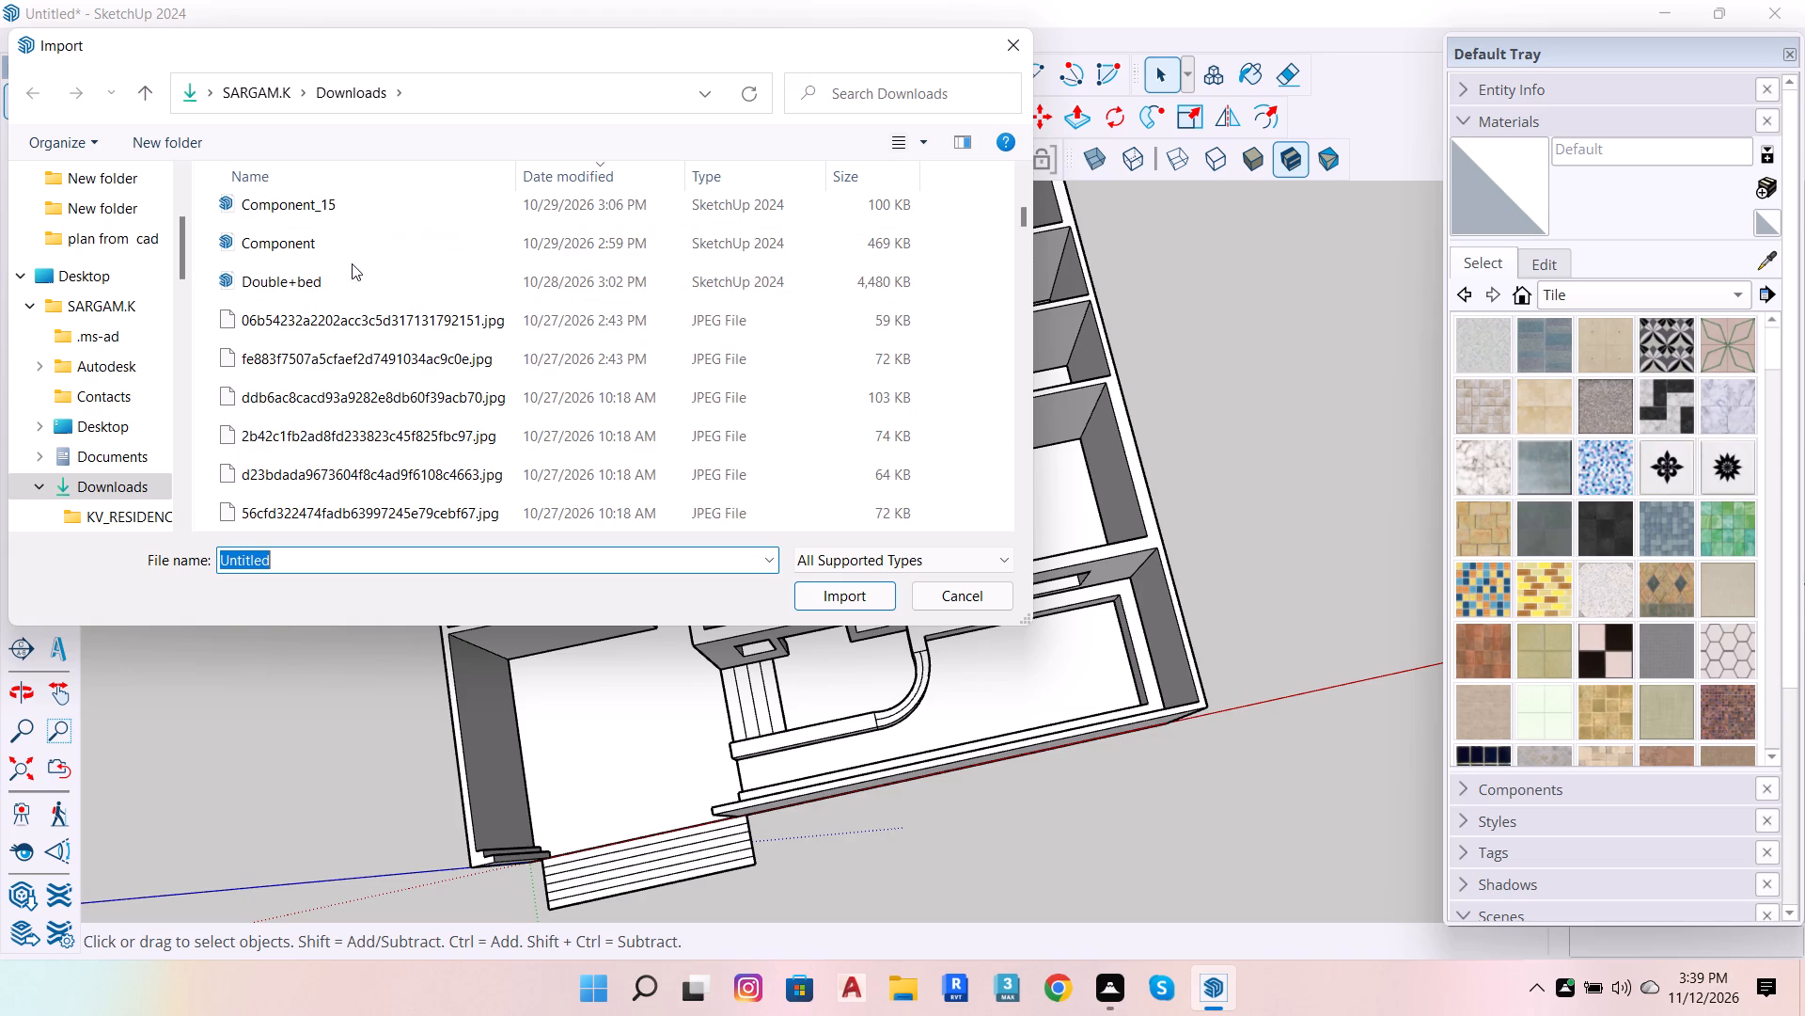
pyautogui.scroll(-5, 344, 282)
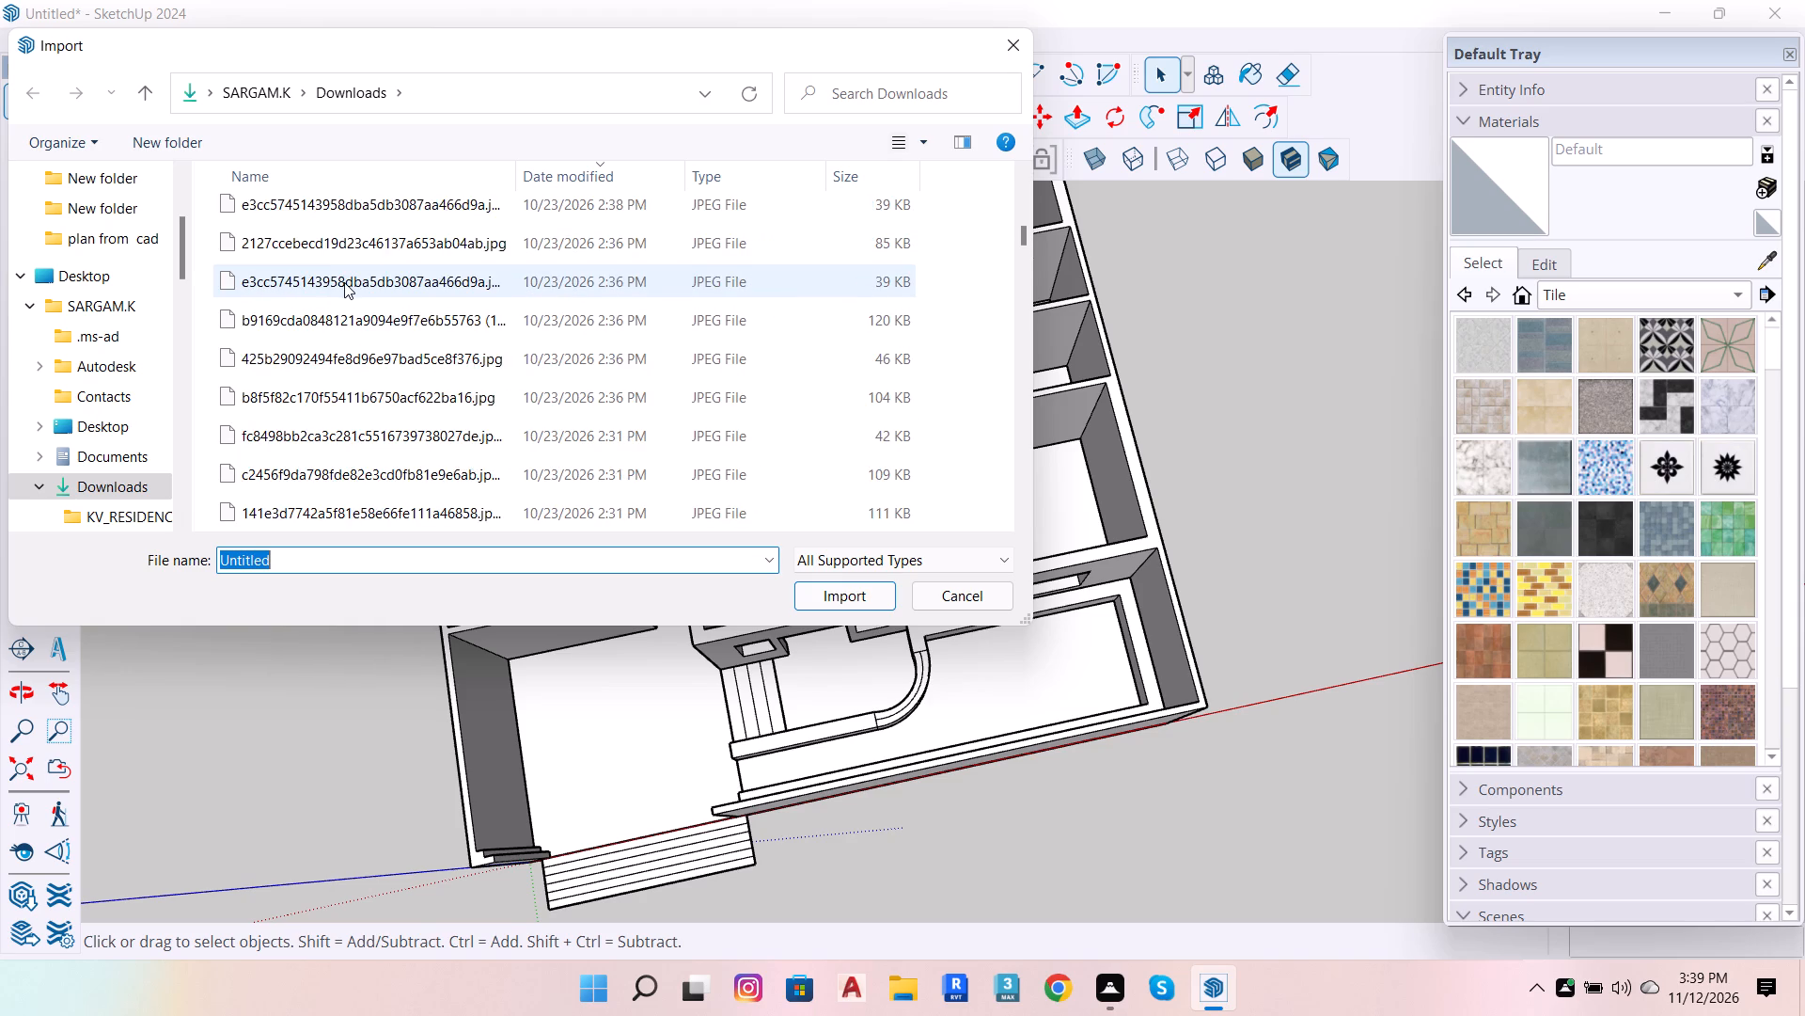
pyautogui.scroll(-16, 344, 291)
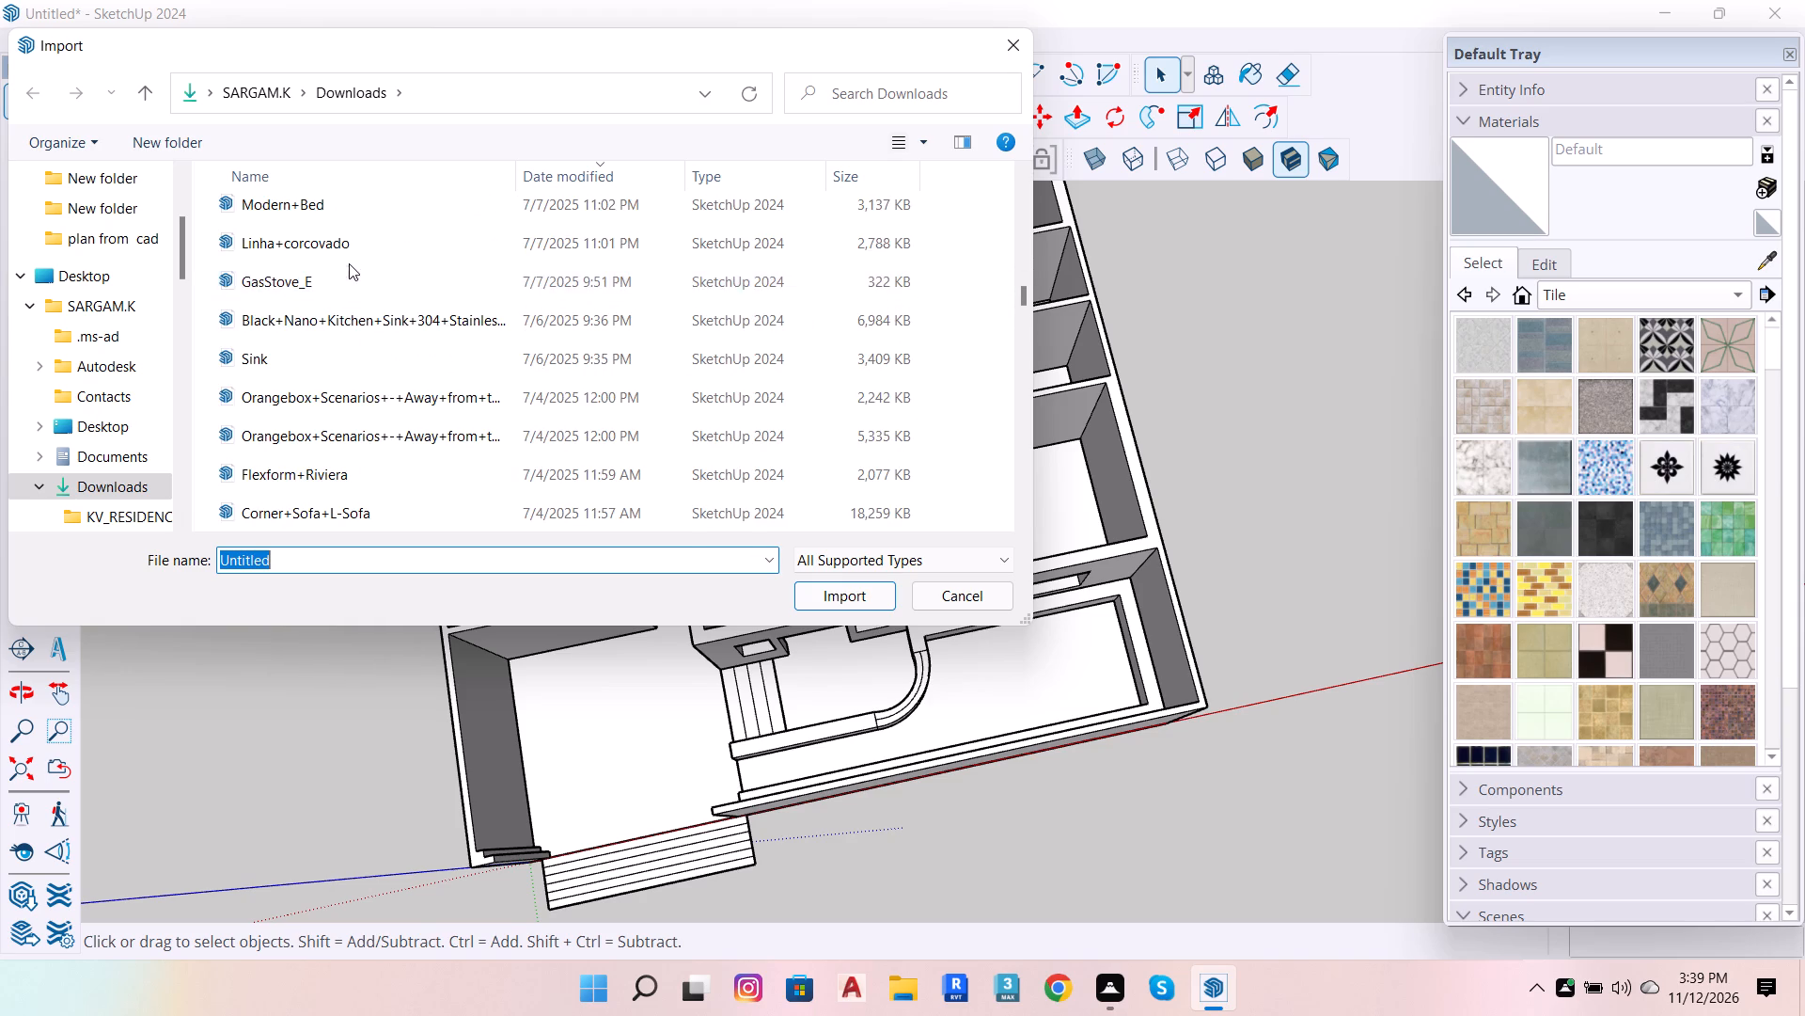
pyautogui.scroll(3, 349, 263)
pyautogui.scroll(-5, 368, 396)
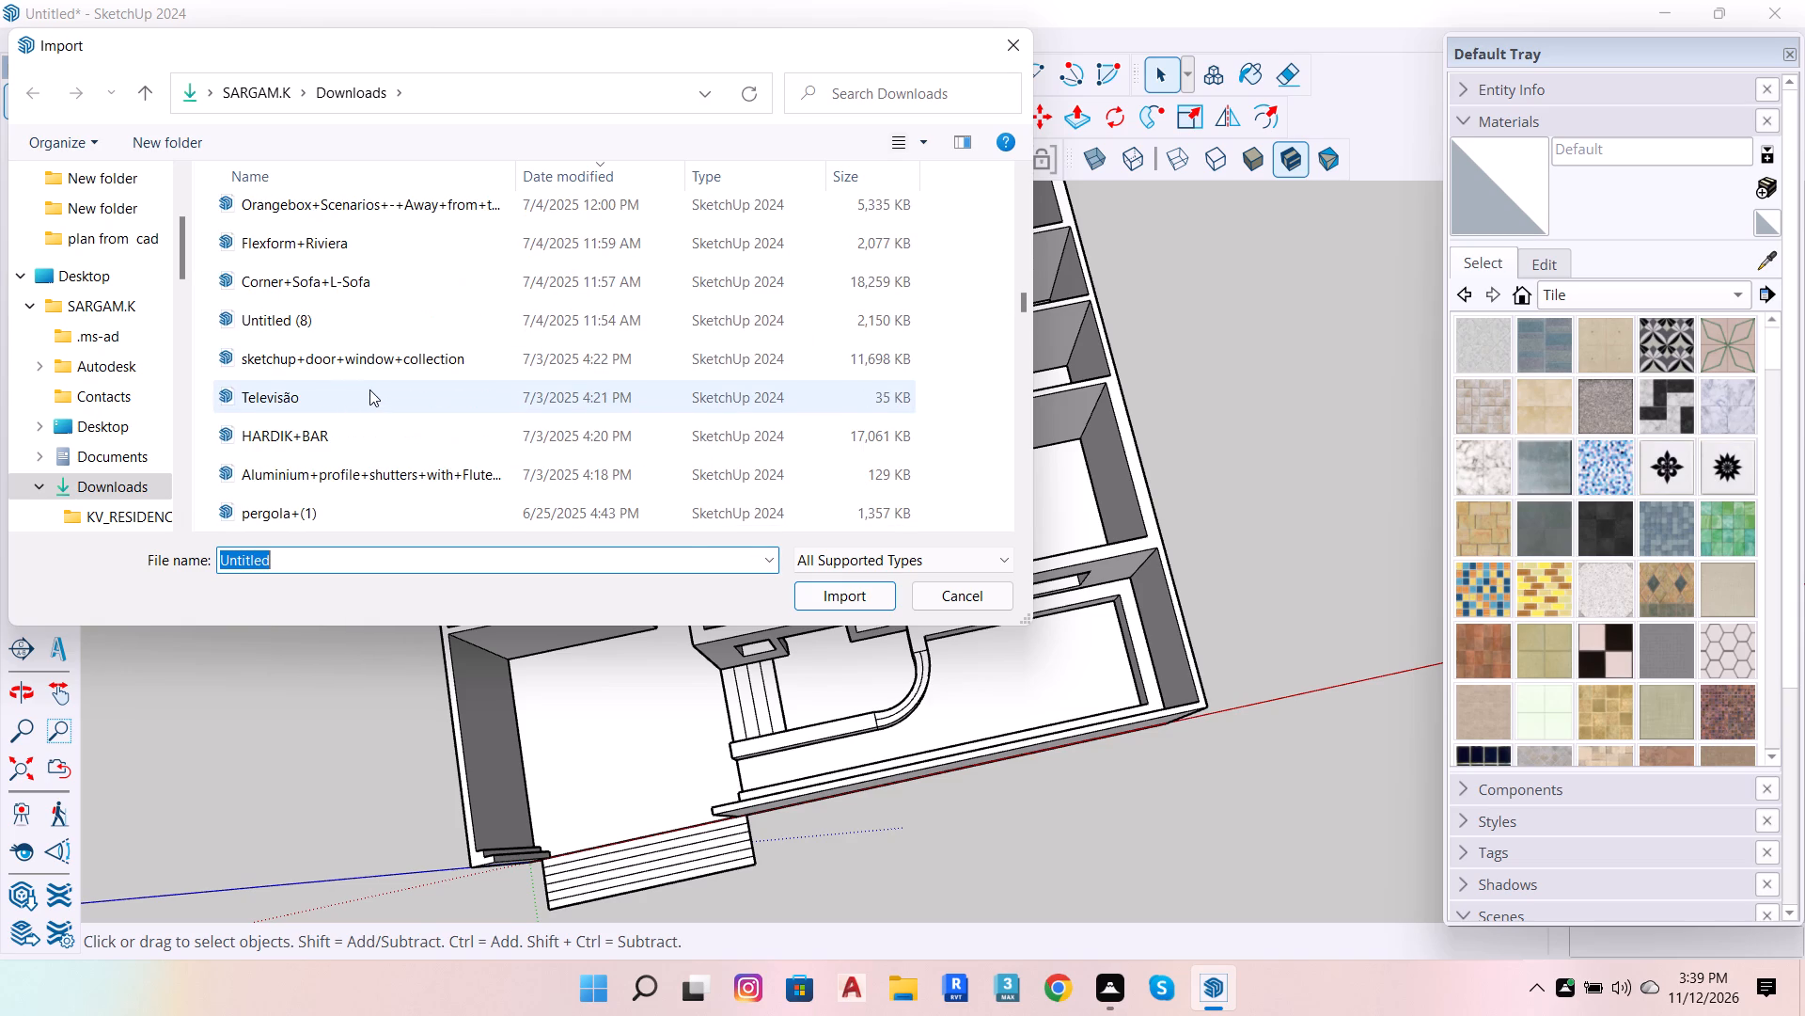
pyautogui.scroll(5, 347, 178)
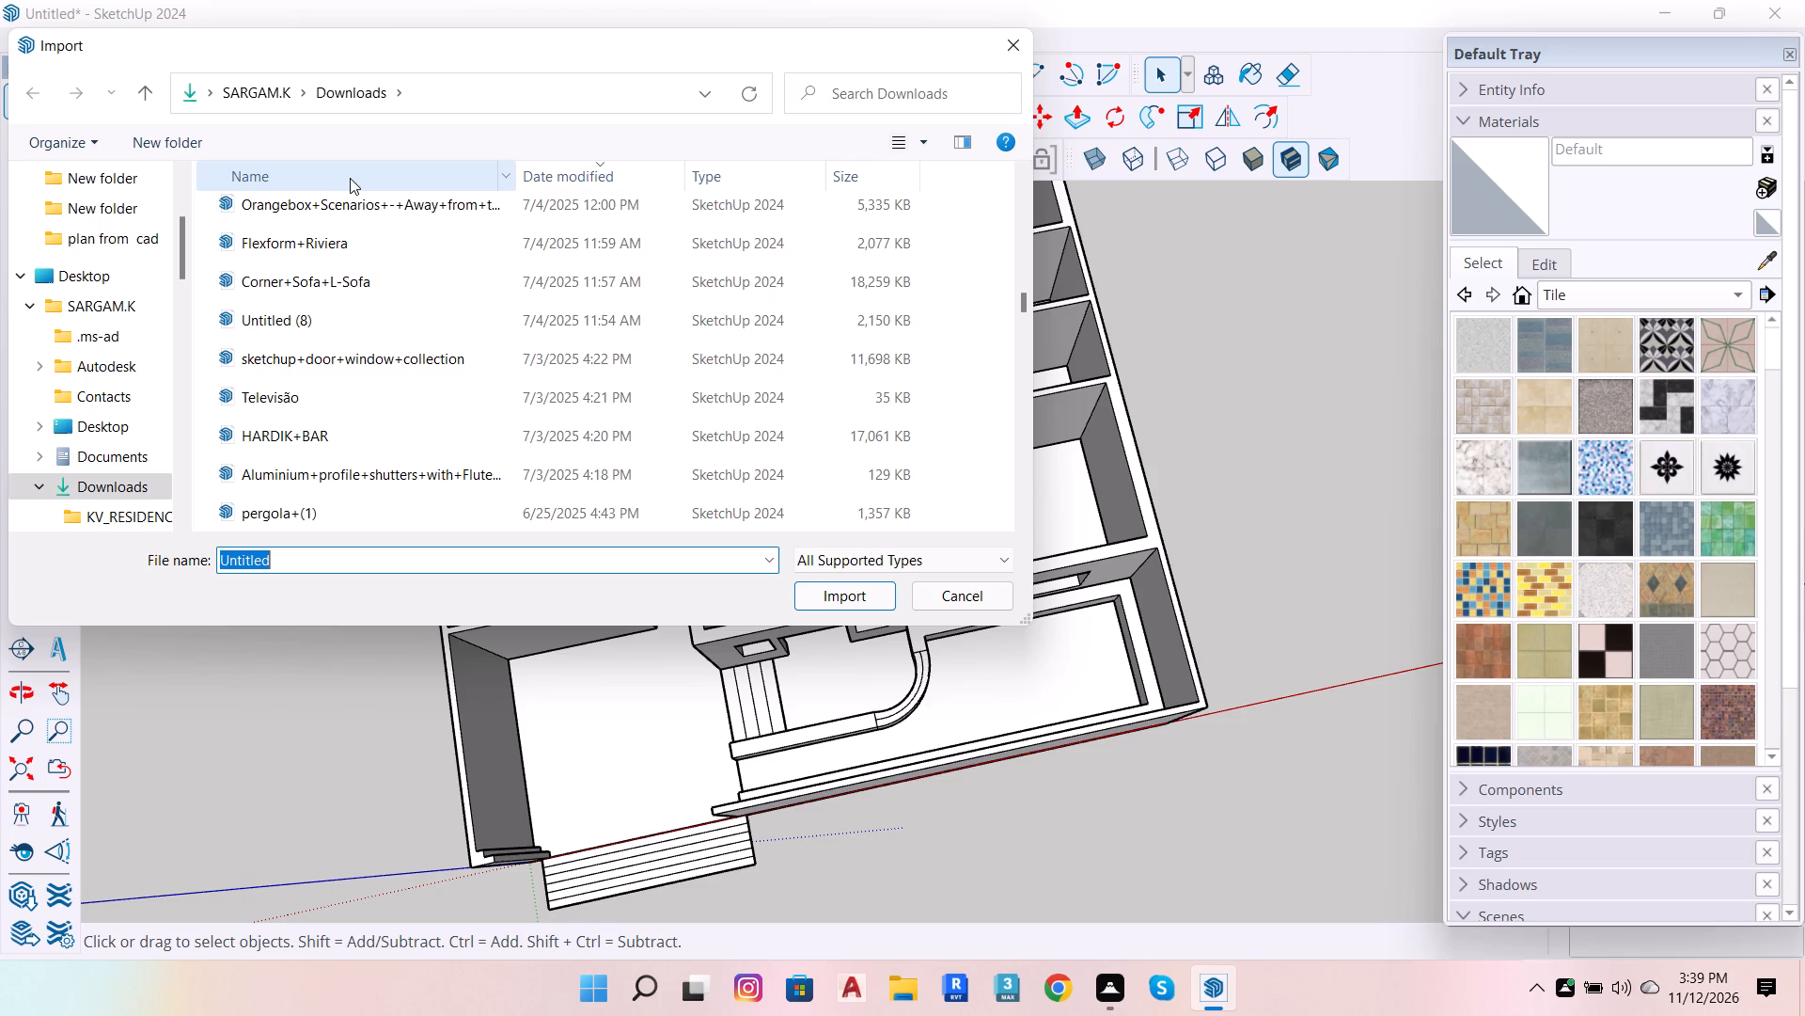
pyautogui.scroll(4, 368, 258)
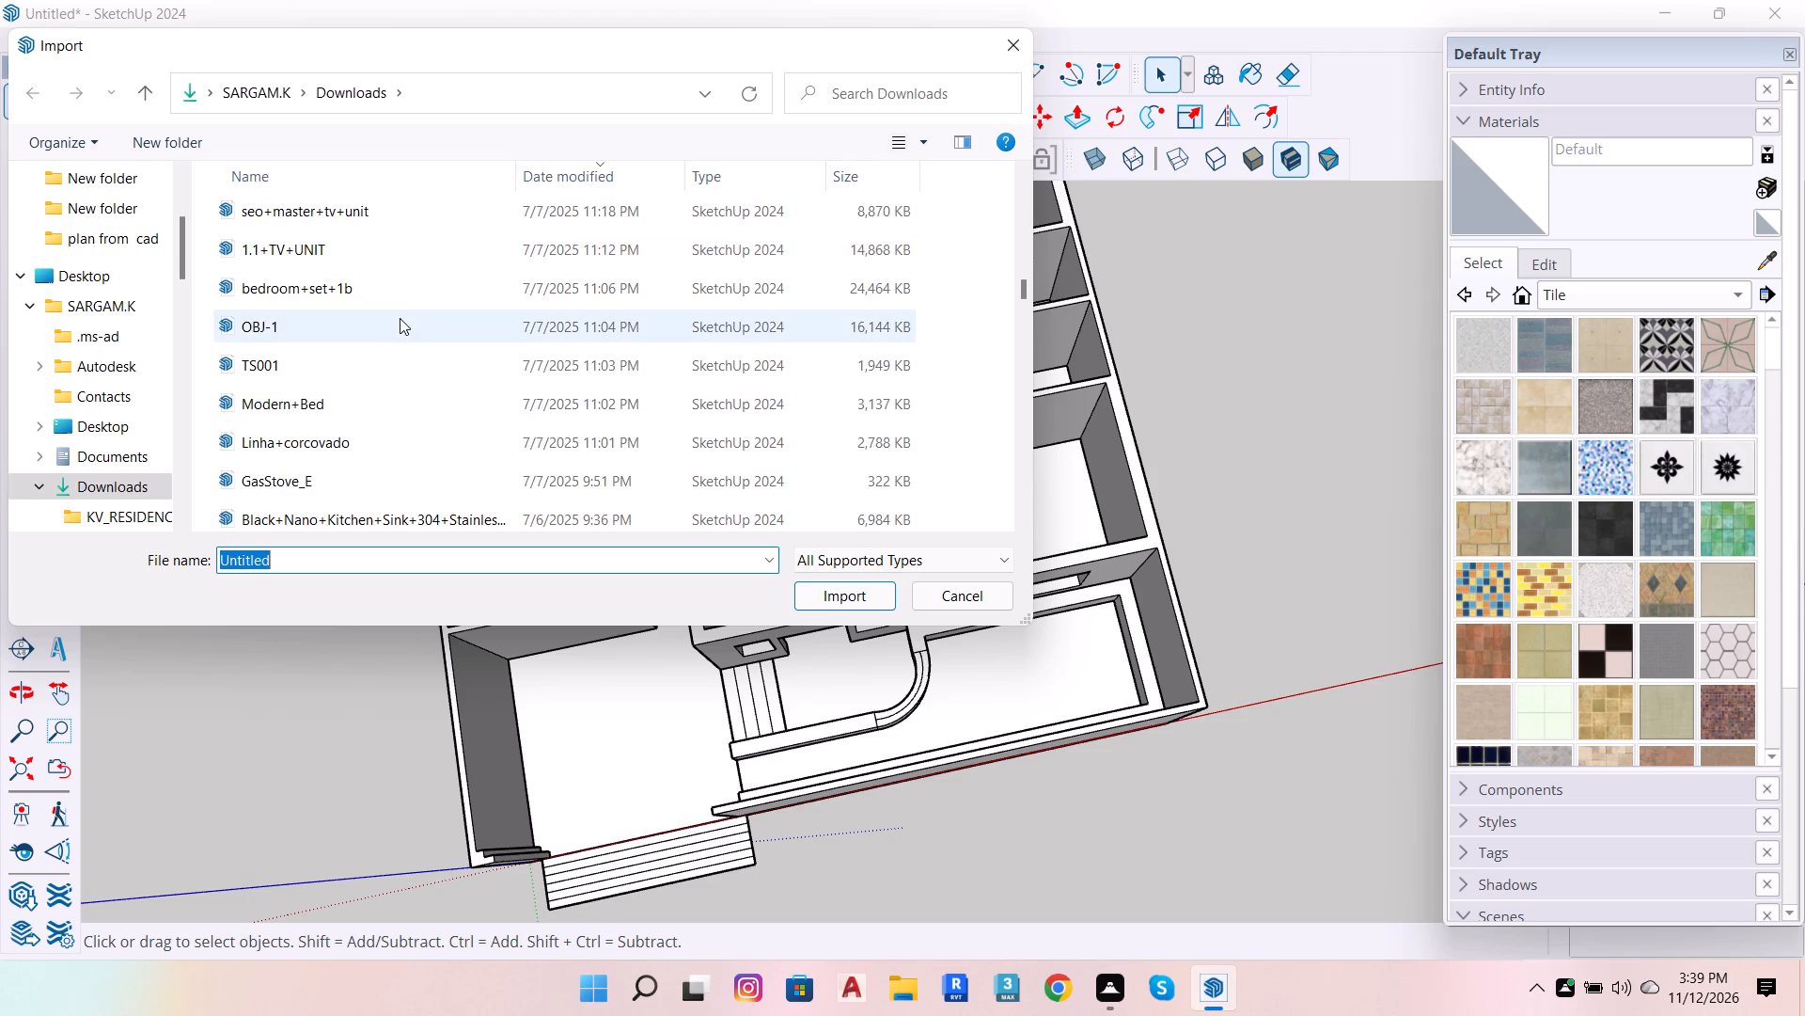
pyautogui.scroll(-1, 416, 345)
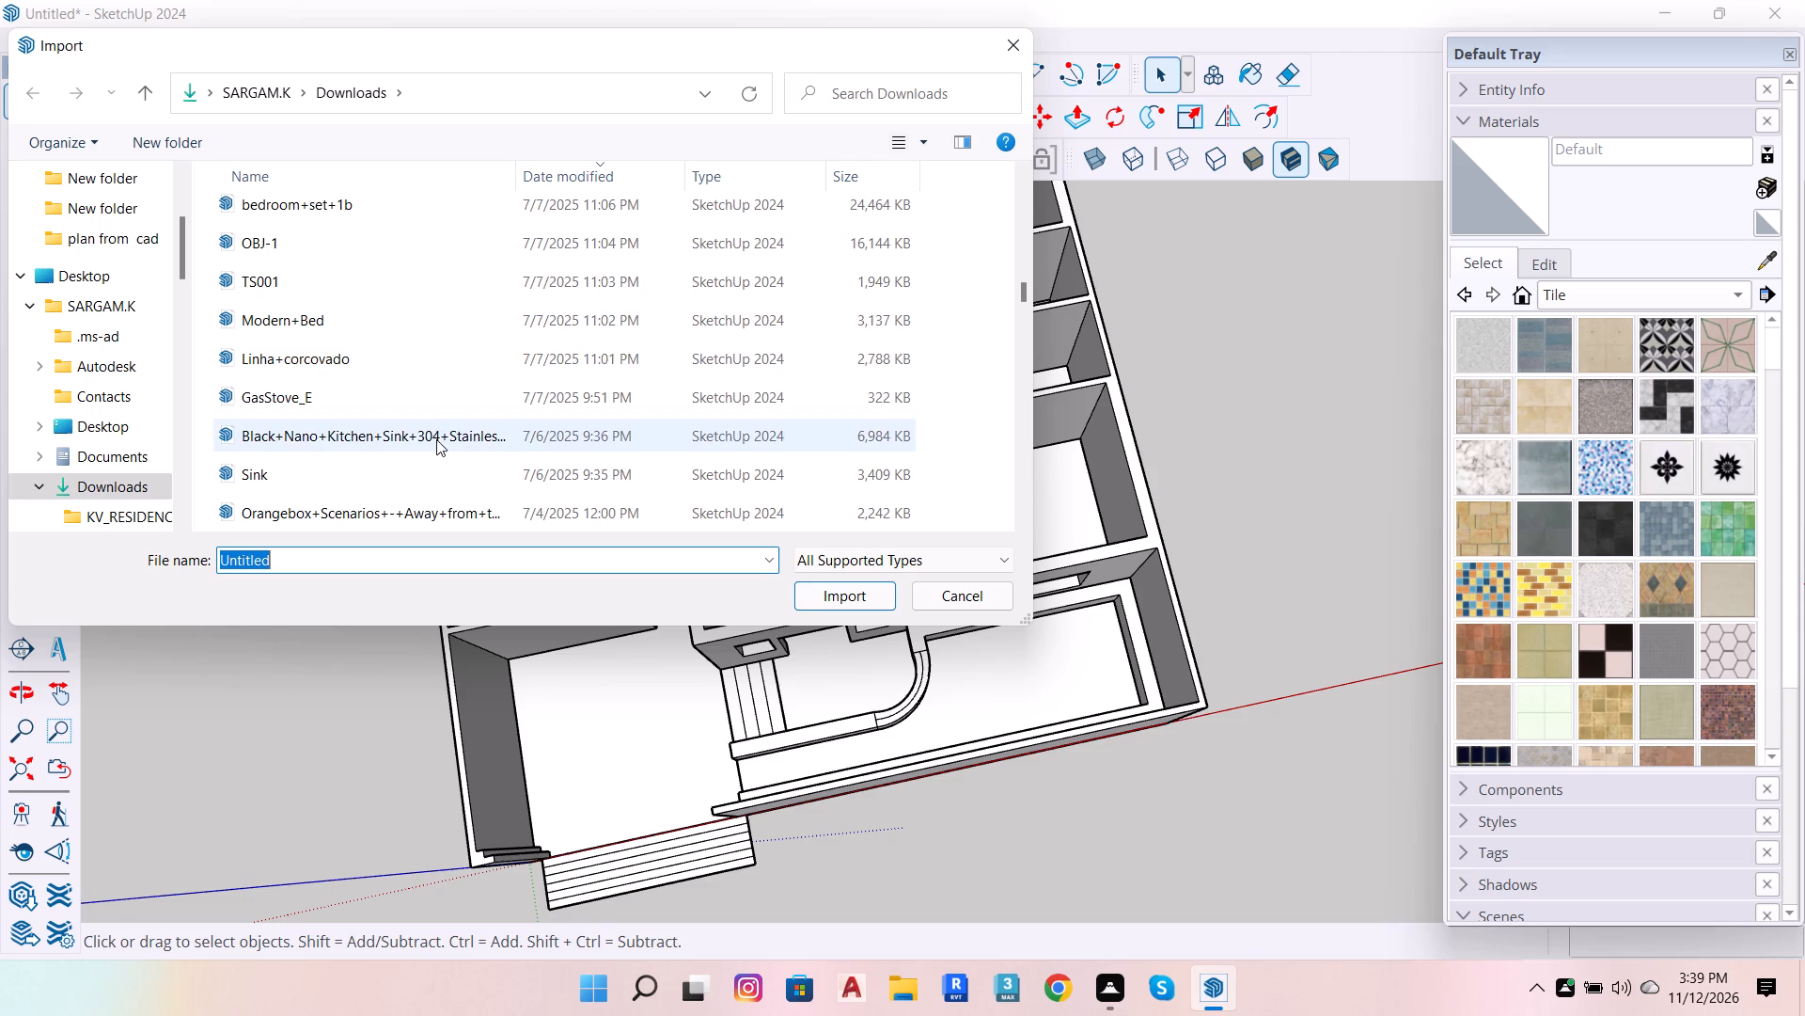
pyautogui.scroll(-4, 393, 456)
pyautogui.scroll(3, 414, 380)
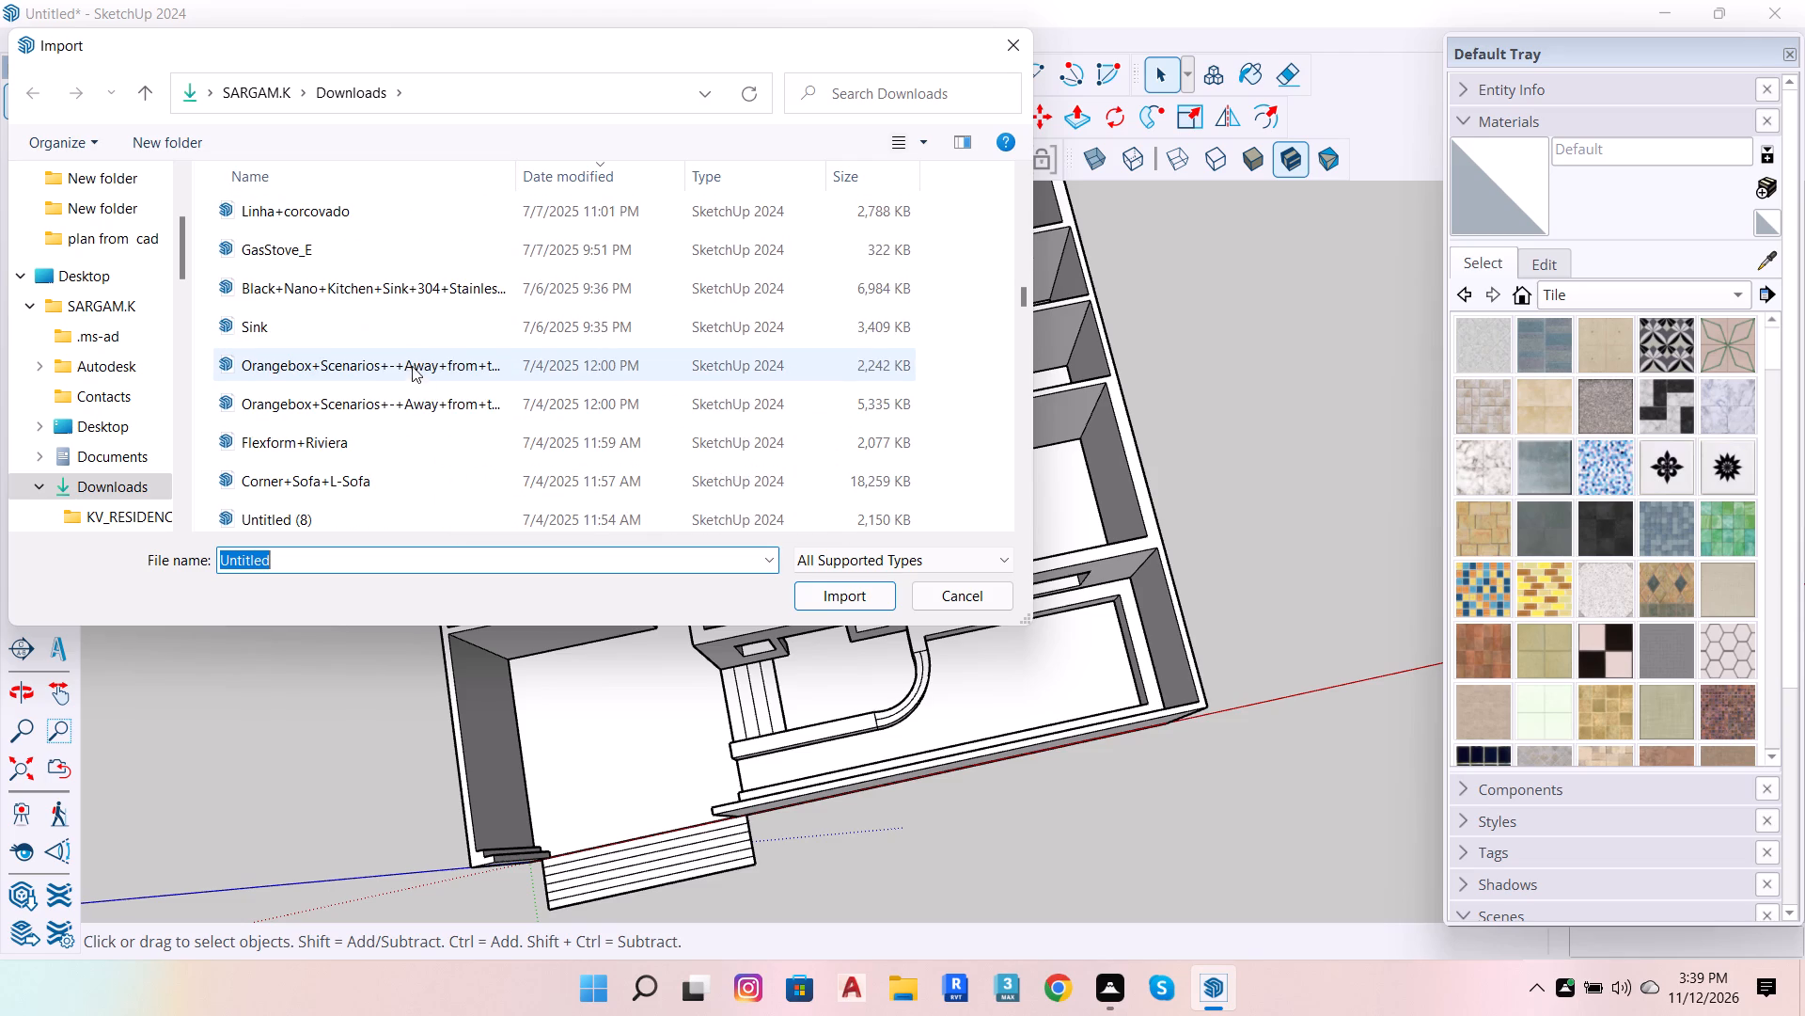
pyautogui.click(386, 294)
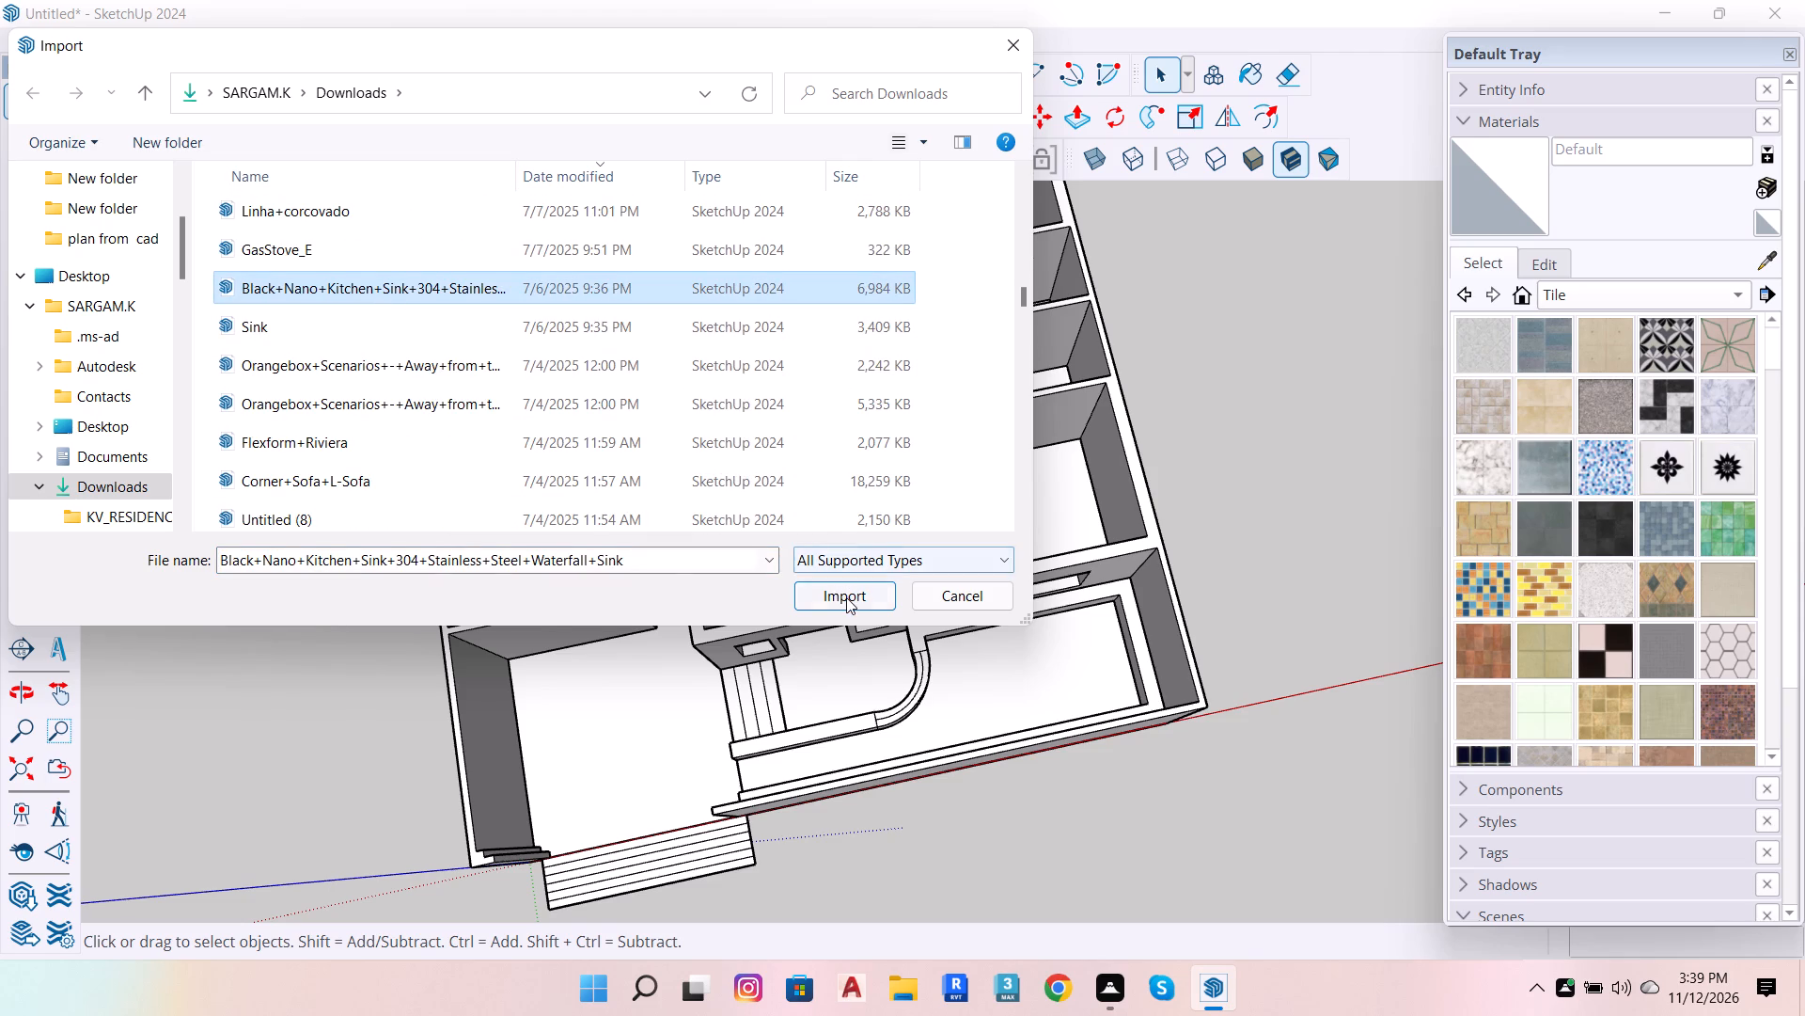
pyautogui.click(846, 597)
pyautogui.scroll(-7, 430, 562)
pyautogui.scroll(-6, 637, 468)
pyautogui.scroll(-7, 876, 474)
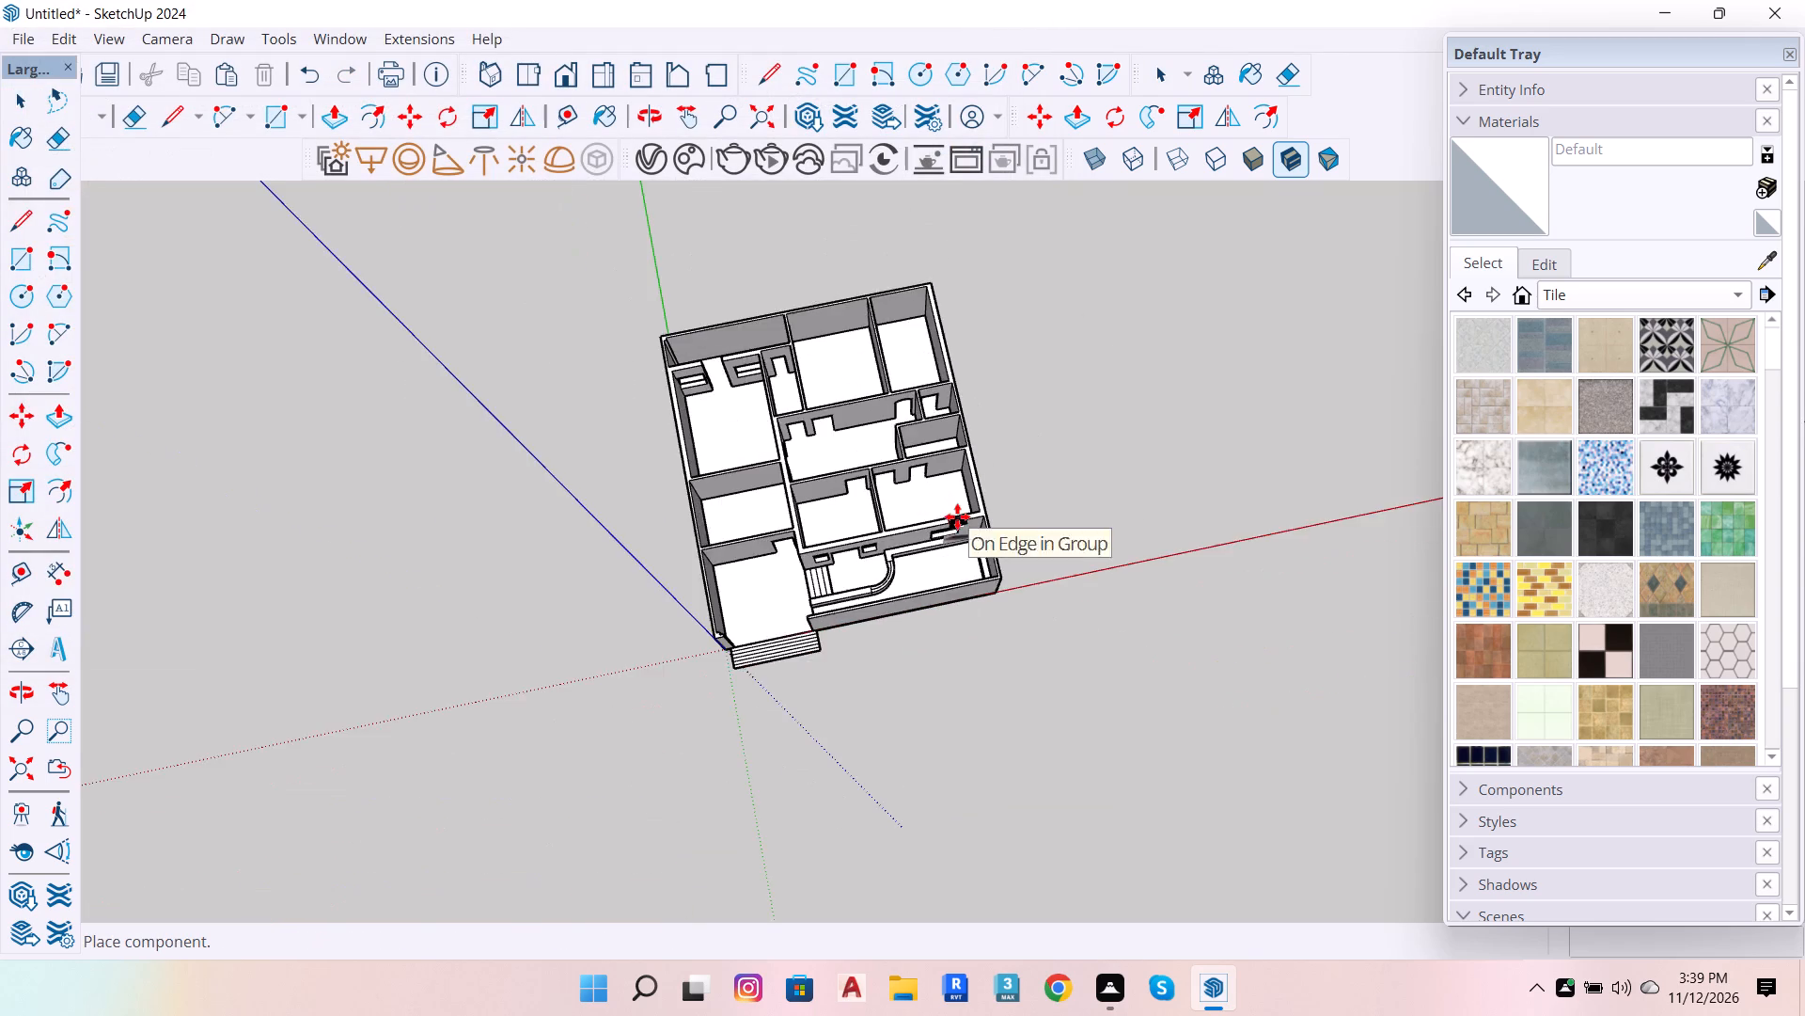
pyautogui.scroll(-6, 957, 518)
pyautogui.scroll(4, 1123, 527)
pyautogui.click(1019, 518)
pyautogui.scroll(5, 1073, 555)
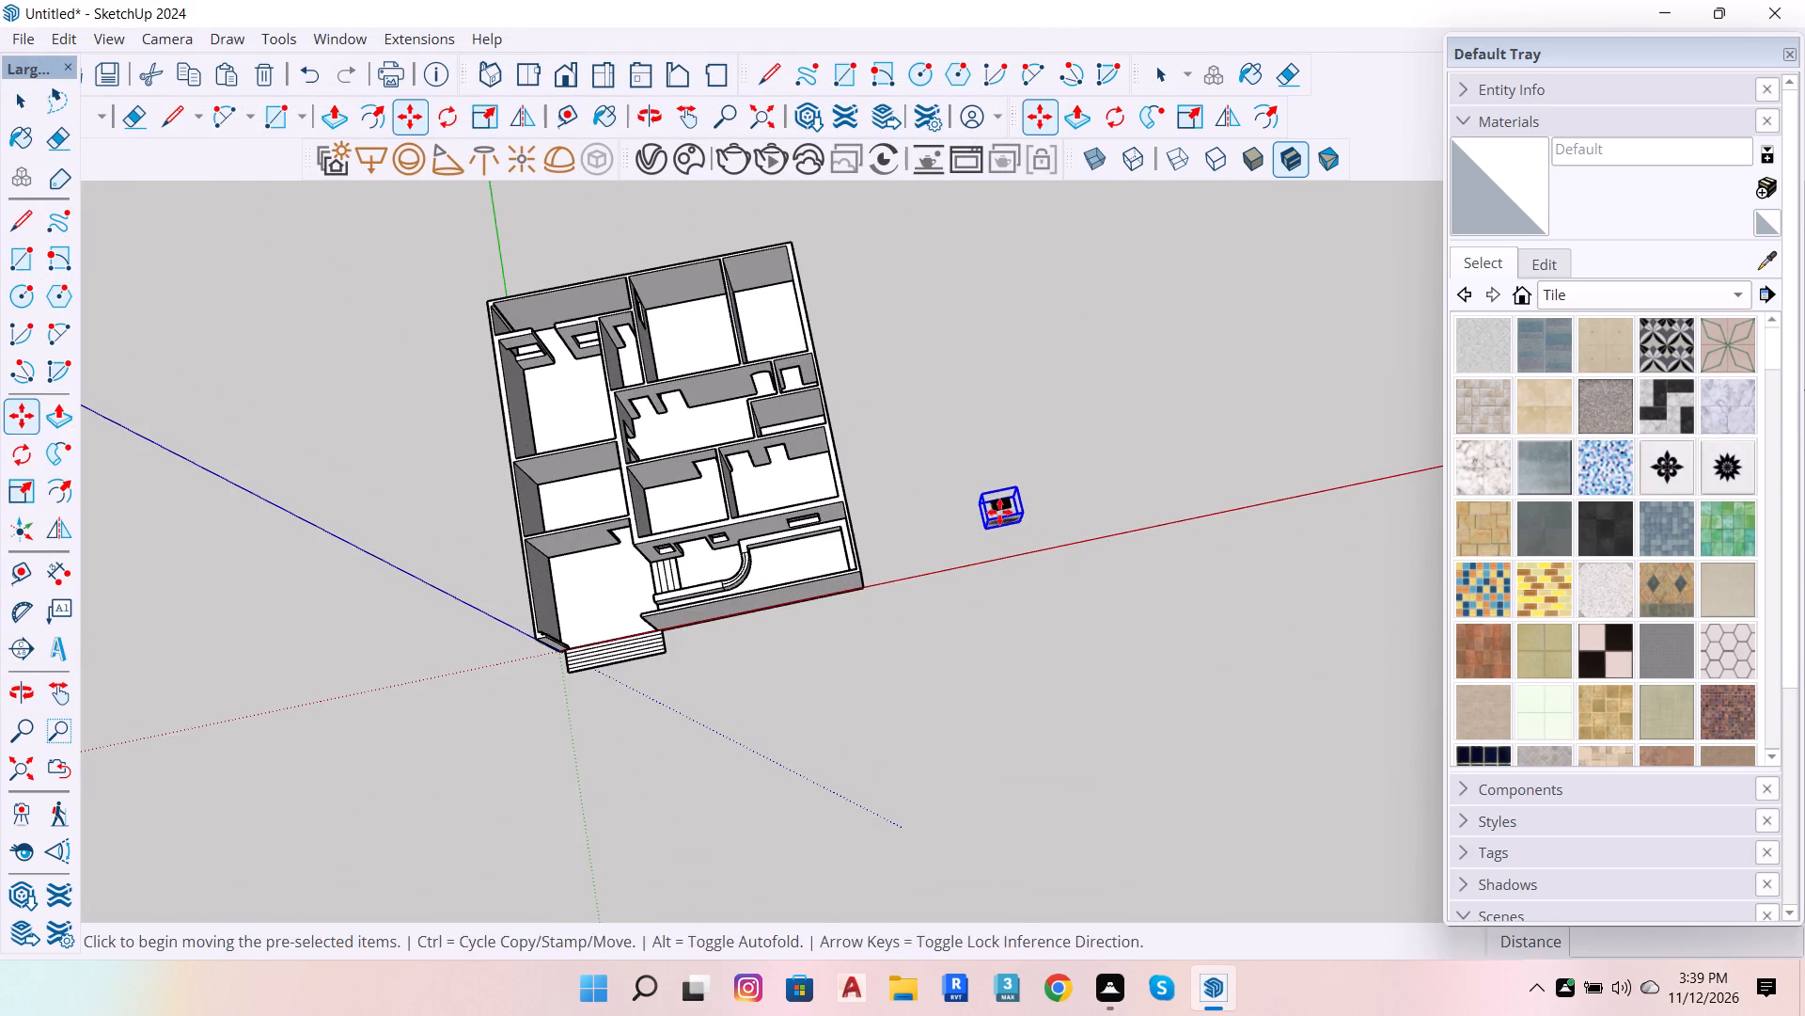
pyautogui.press('space')
# Open the imported sink component for editing and delete the flat picture face below the sink.
pyautogui.scroll(7, 988, 495)
pyautogui.click(1079, 486)
pyautogui.scroll(16, 1039, 507)
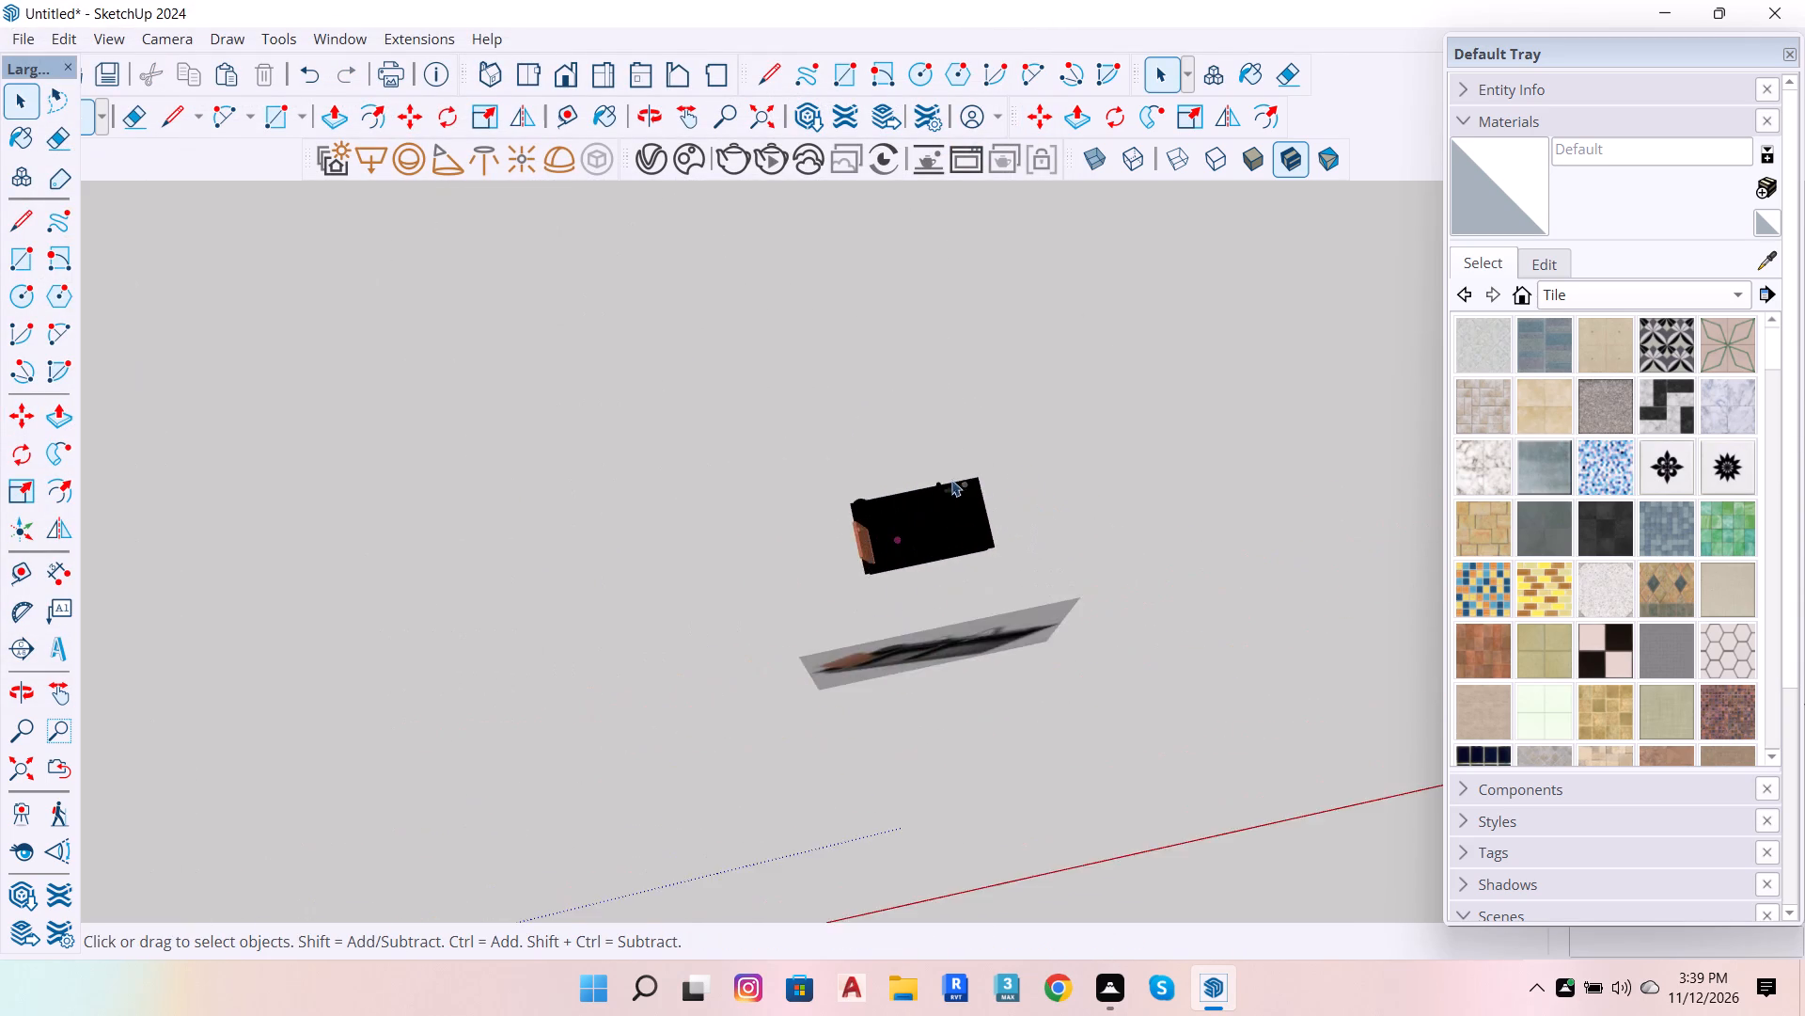
pyautogui.scroll(14, 951, 480)
pyautogui.scroll(-13, 921, 519)
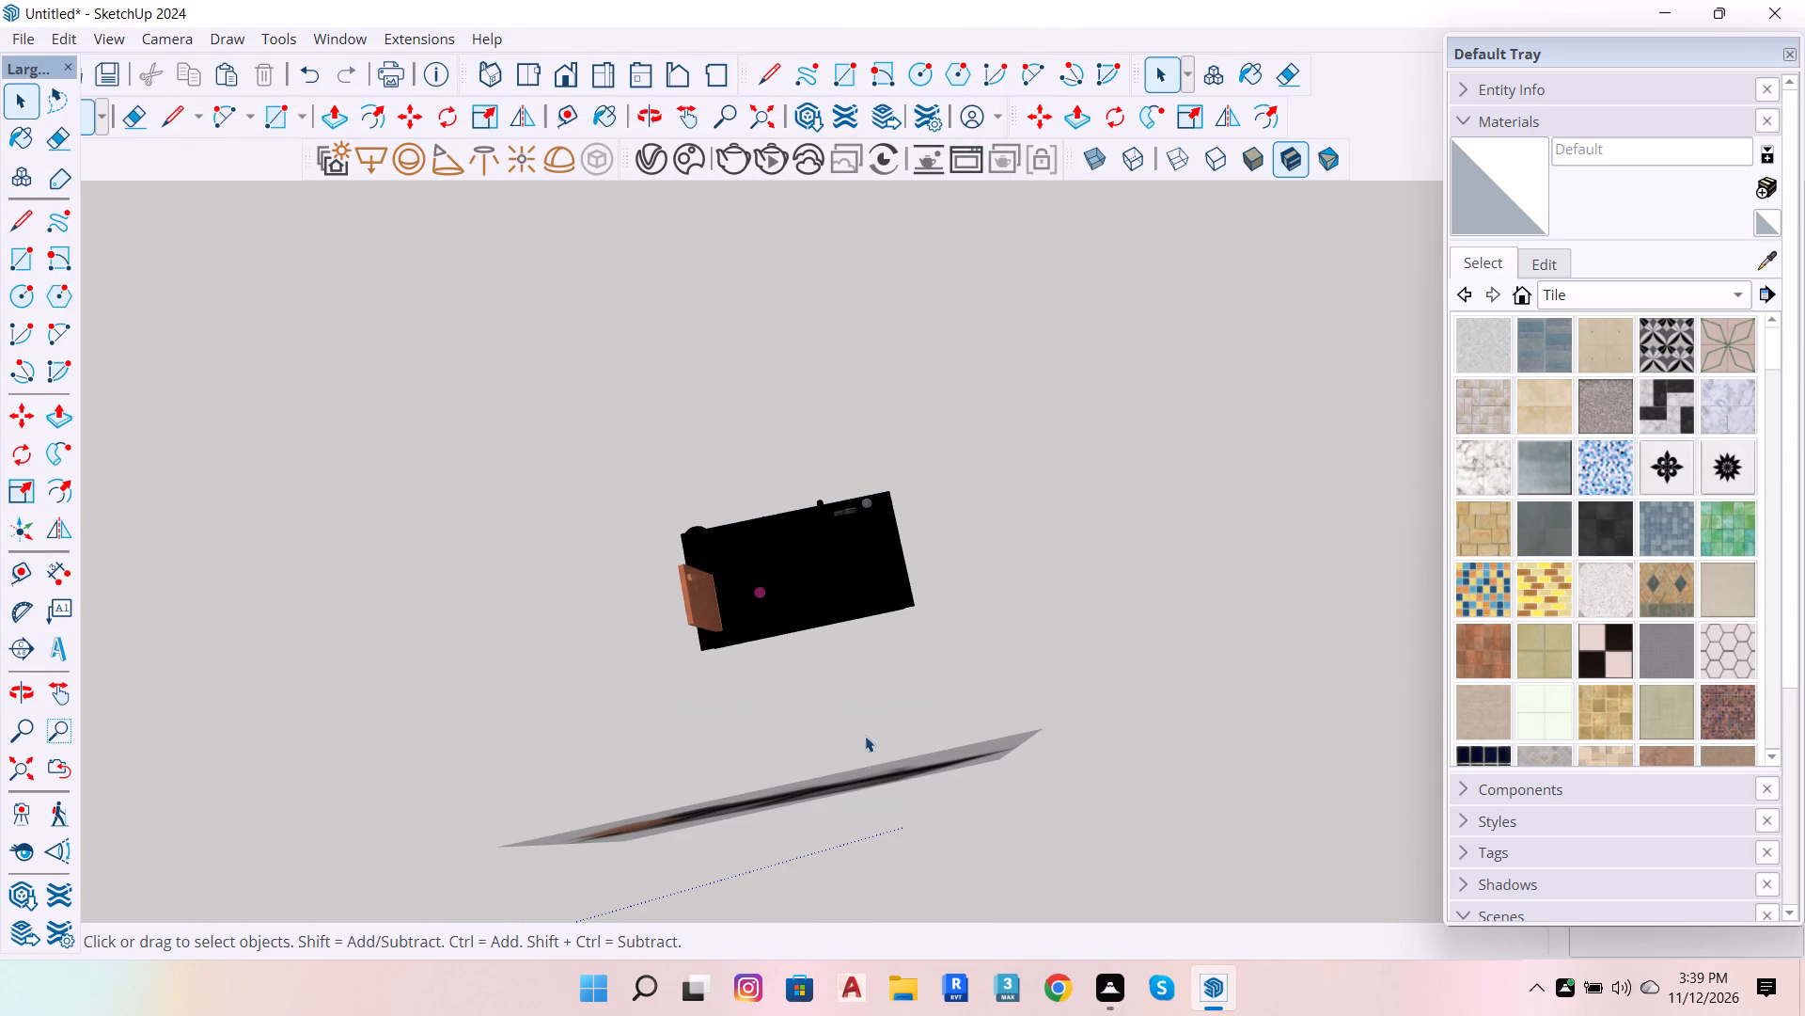
pyautogui.click(875, 765)
pyautogui.scroll(-12, 730, 438)
pyautogui.scroll(6, 894, 527)
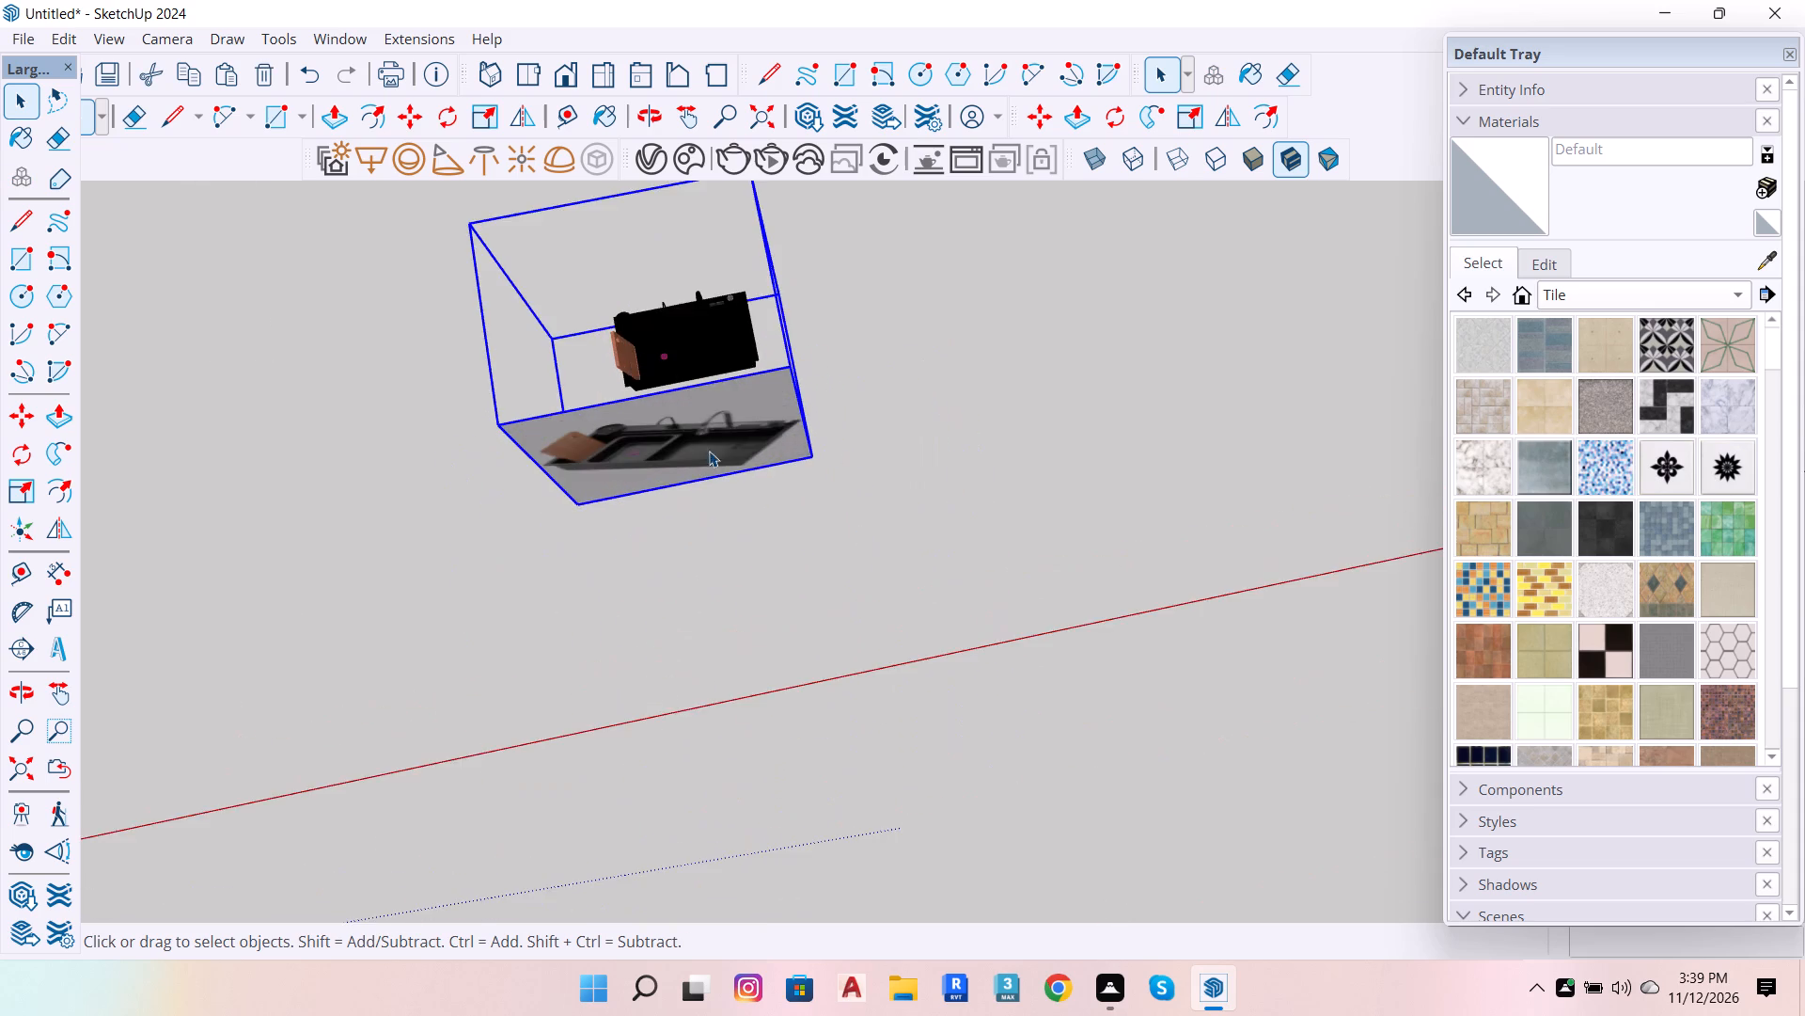
pyautogui.scroll(6, 709, 451)
pyautogui.doubleClick(646, 413)
pyautogui.click(646, 413)
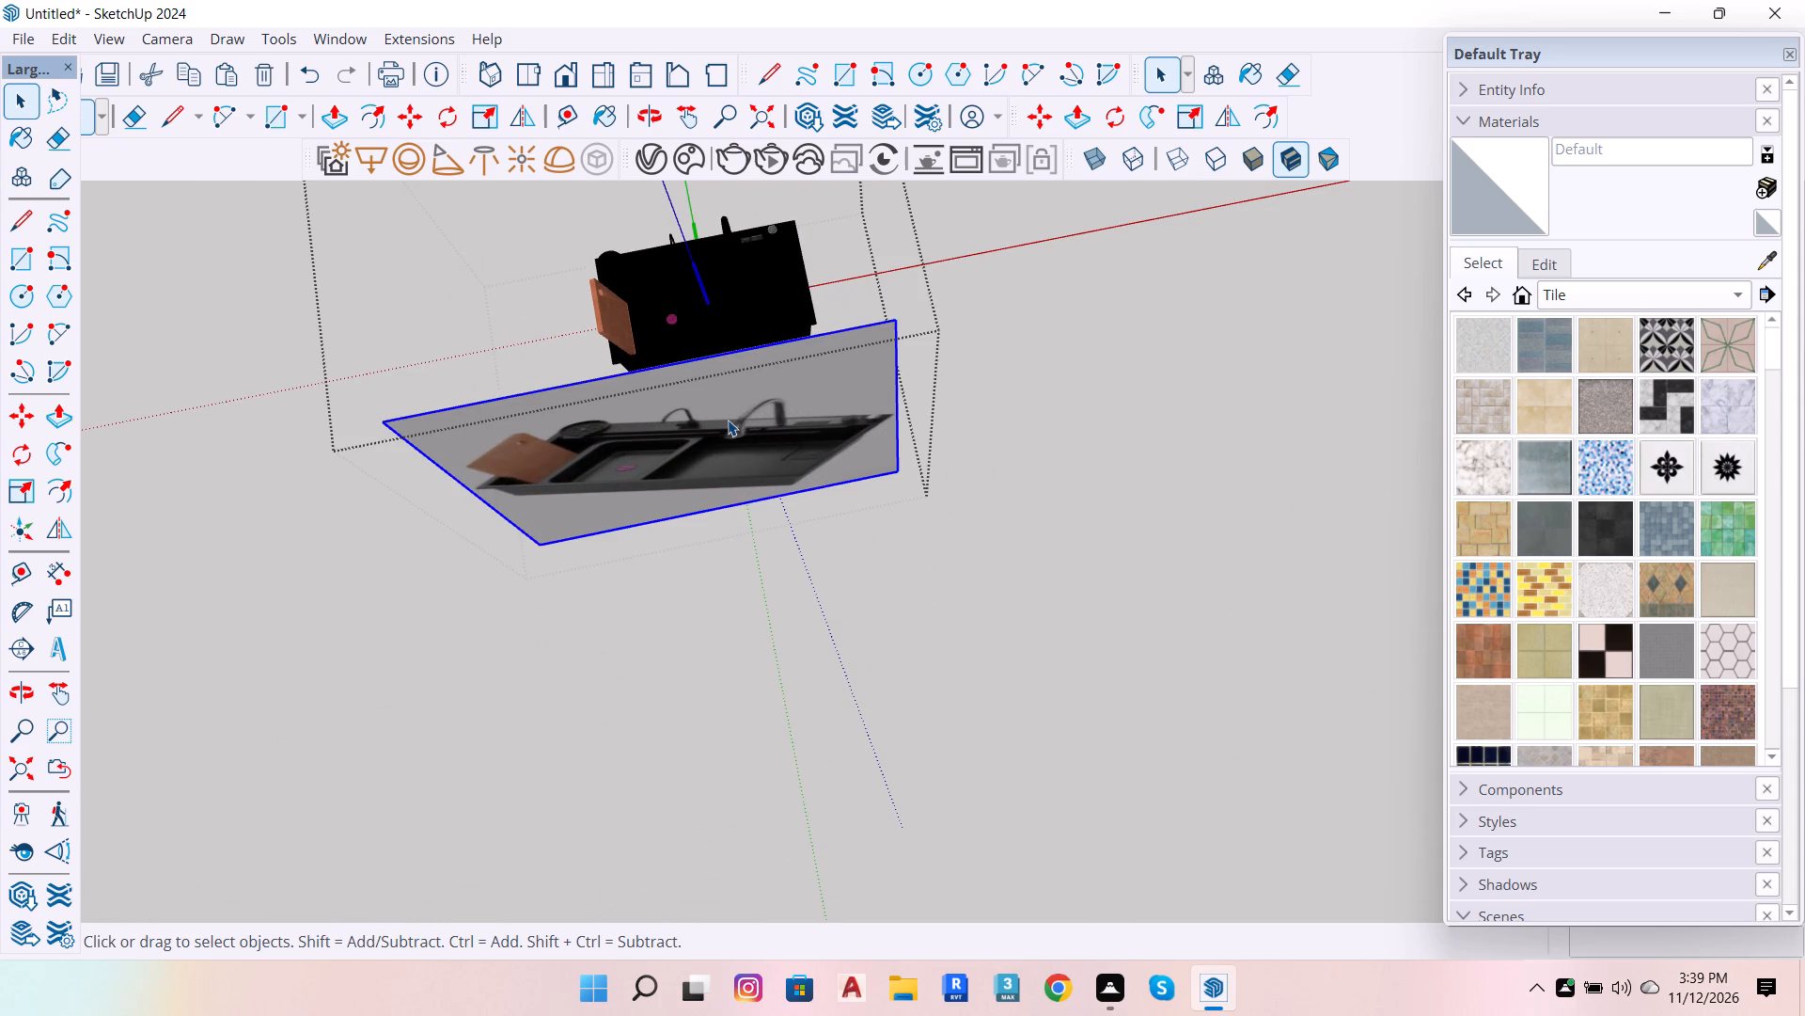
pyautogui.press('Delete')
# Frame the sink in a low front view, exit its component editing, and start a non-interactive render.
pyautogui.scroll(5, 762, 316)
pyautogui.press('space')
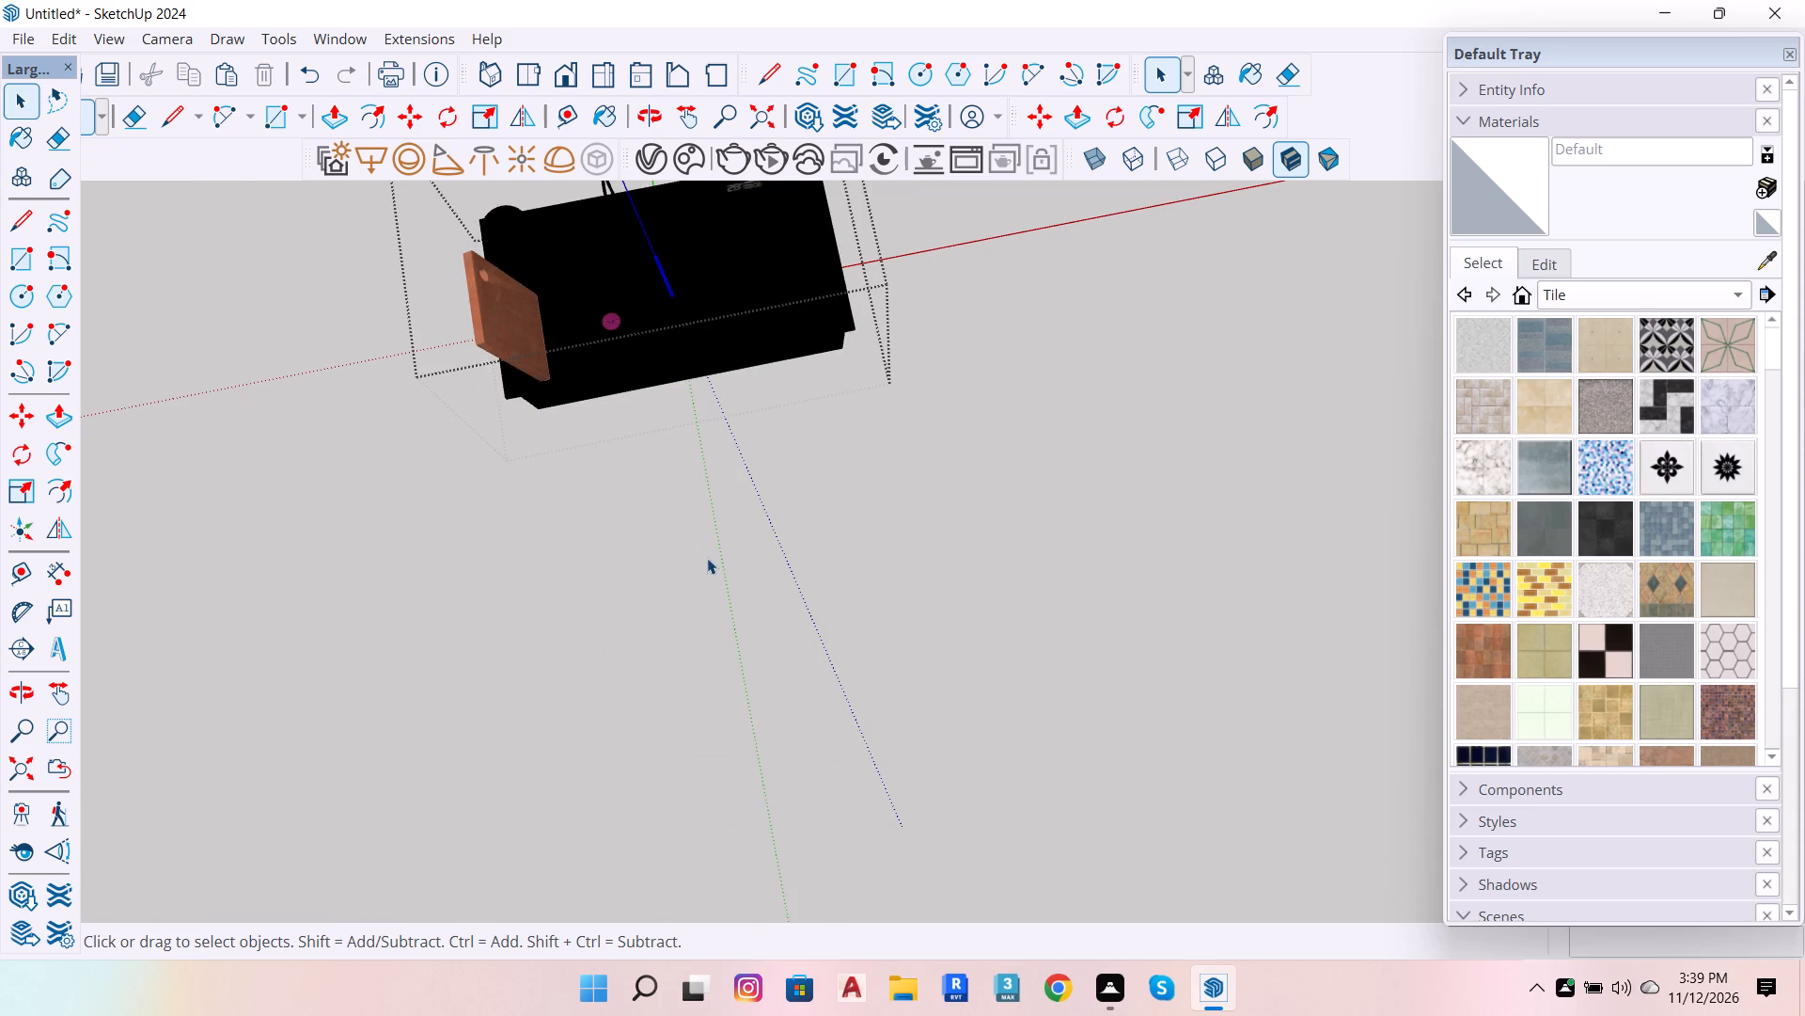
pyautogui.press('o')
pyautogui.moveTo(688, 526); pyautogui.dragTo(560, 149)
pyautogui.scroll(5, 827, 476)
pyautogui.moveTo(819, 252); pyautogui.dragTo(920, 280)
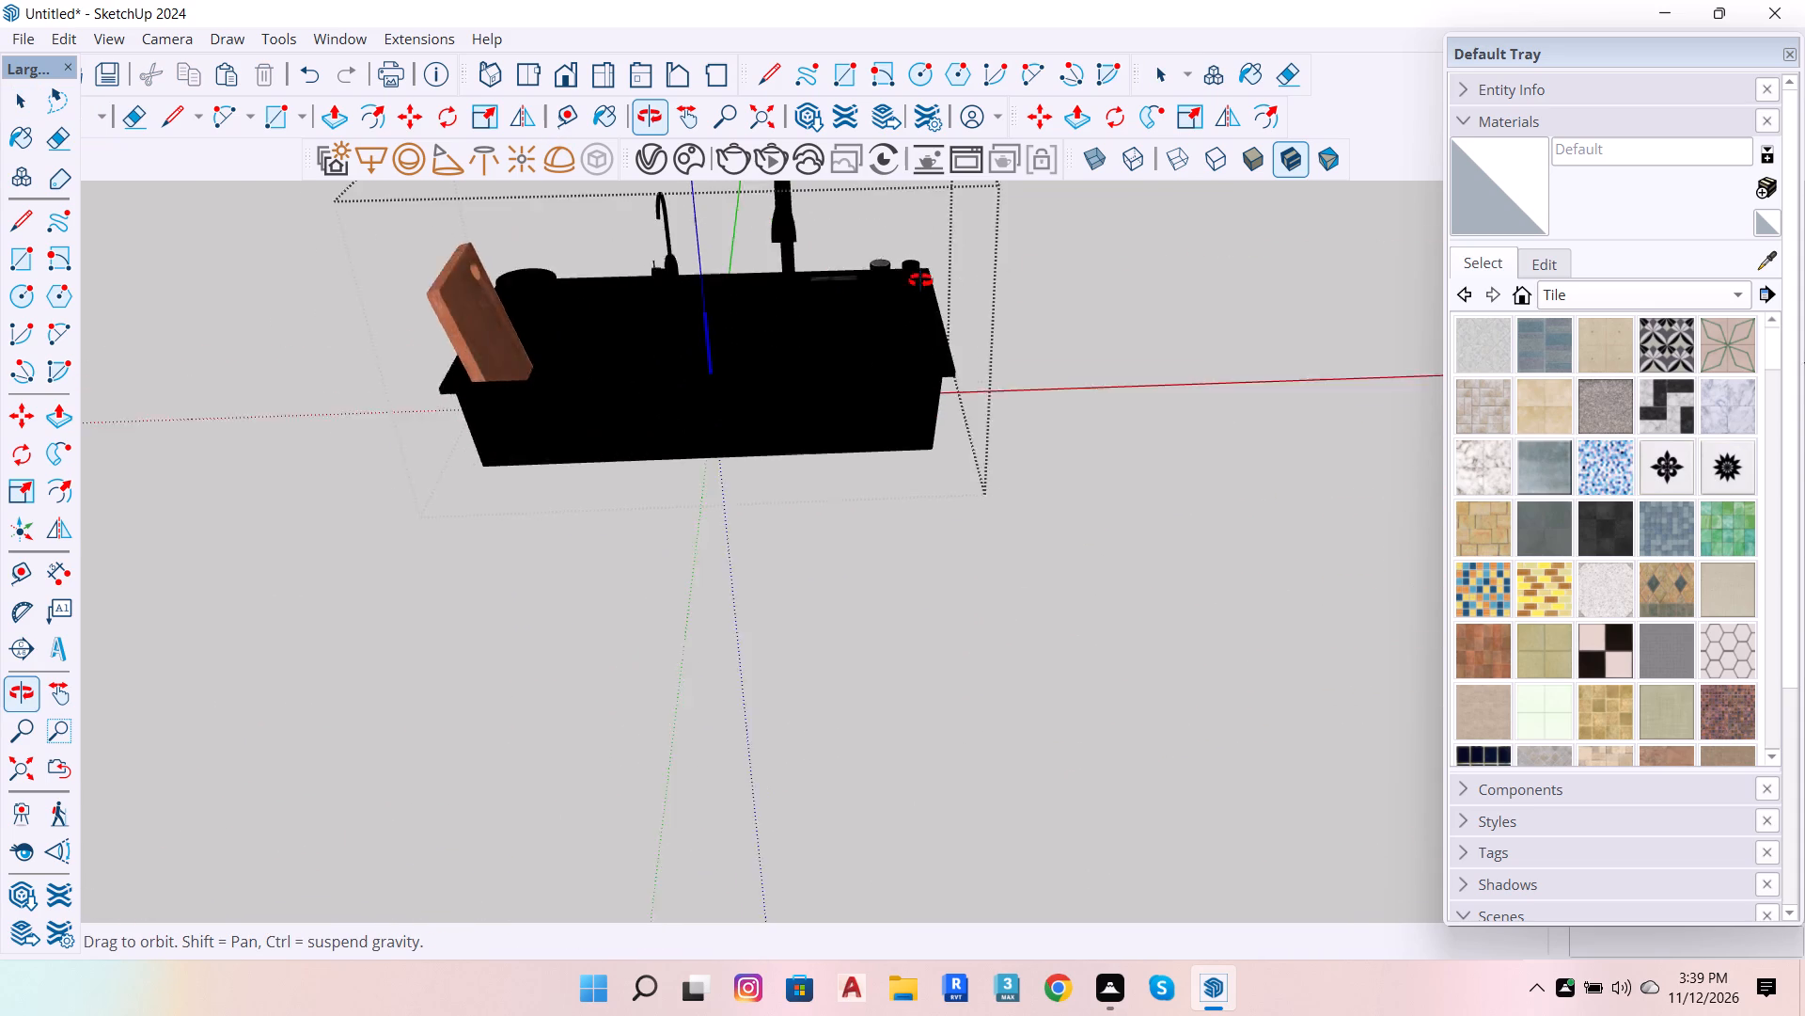
pyautogui.moveTo(920, 280); pyautogui.dragTo(1061, 224)
pyautogui.scroll(-5, 622, 522)
pyautogui.scroll(3, 723, 376)
pyautogui.moveTo(685, 401); pyautogui.dragTo(473, 323)
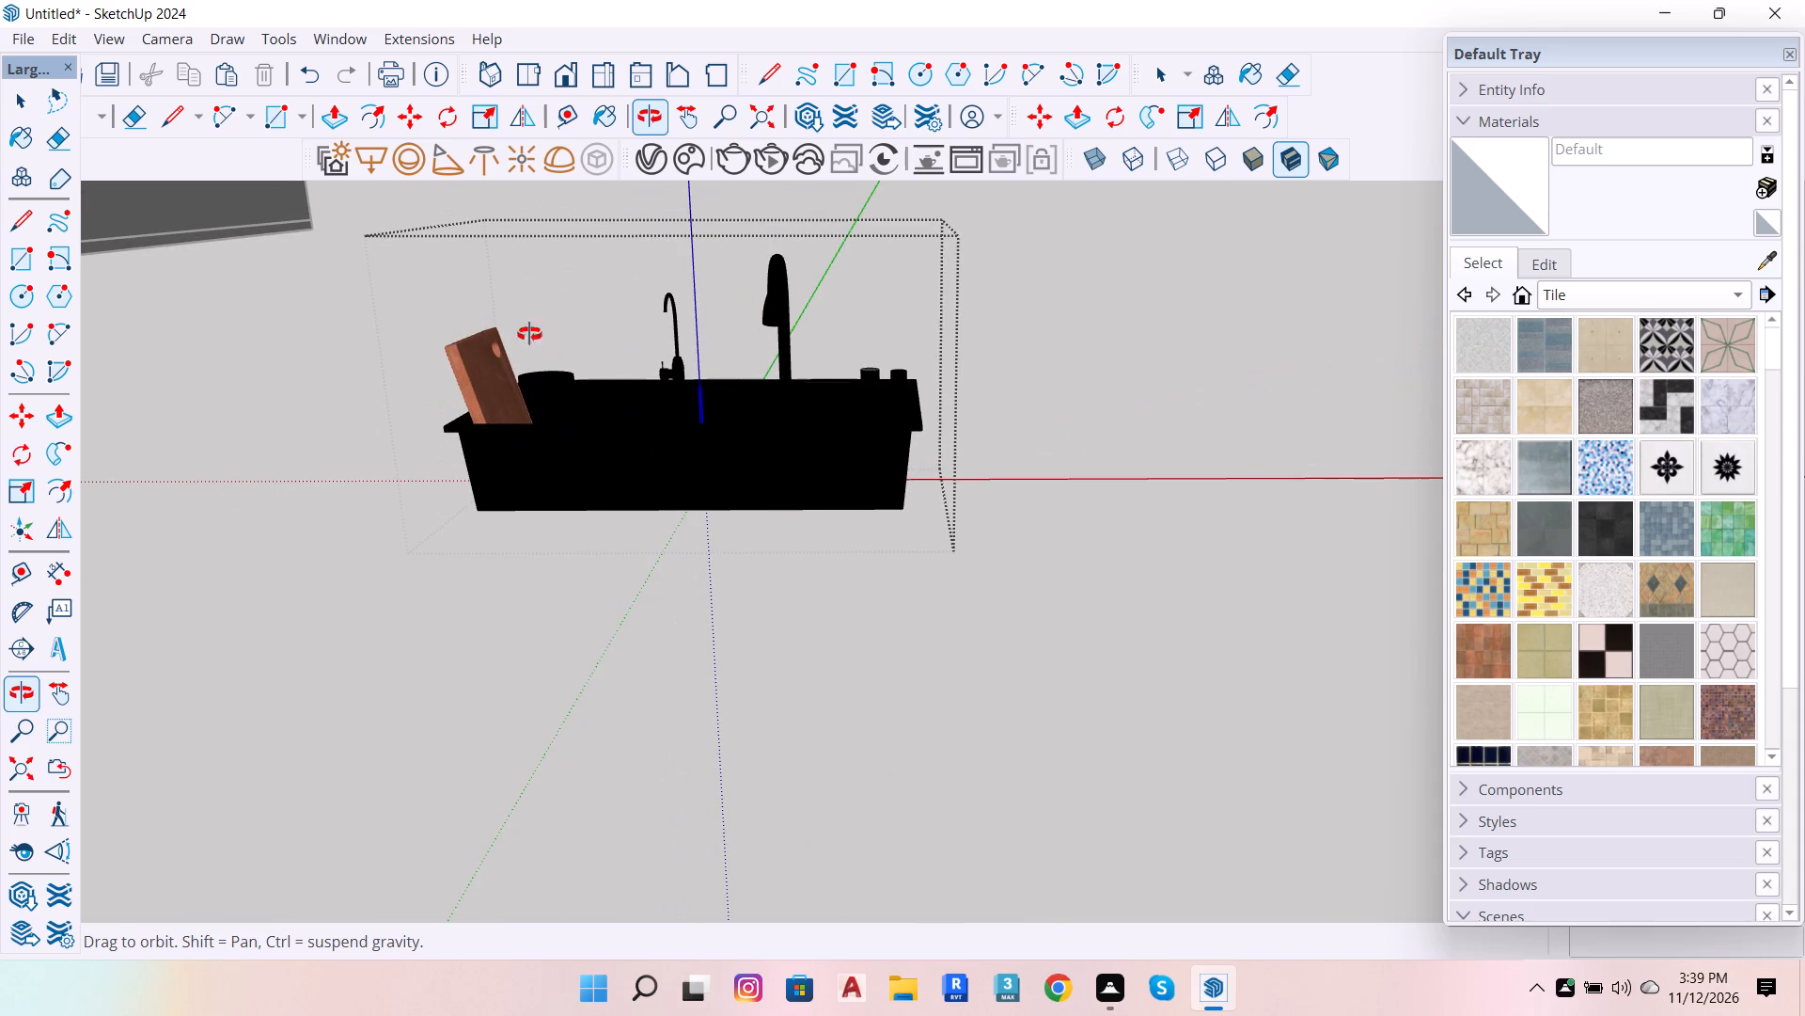
pyautogui.press('space')
pyautogui.click(961, 411)
pyautogui.click(731, 158)
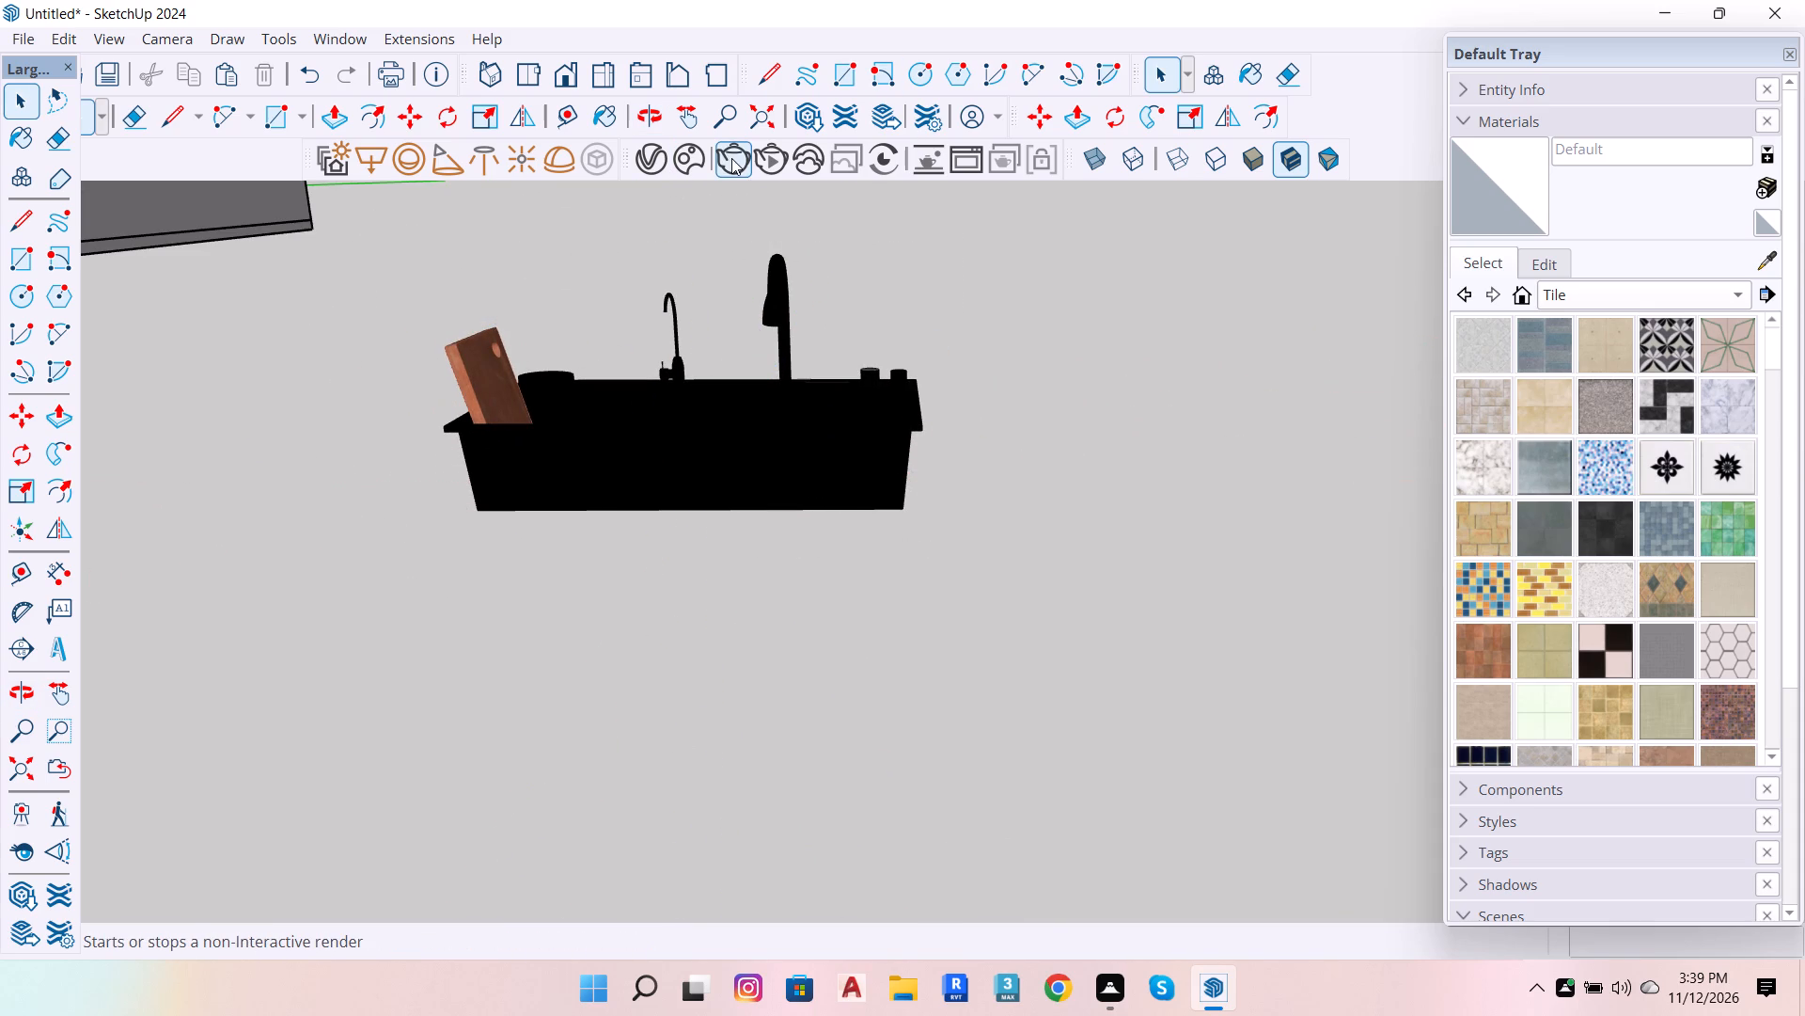
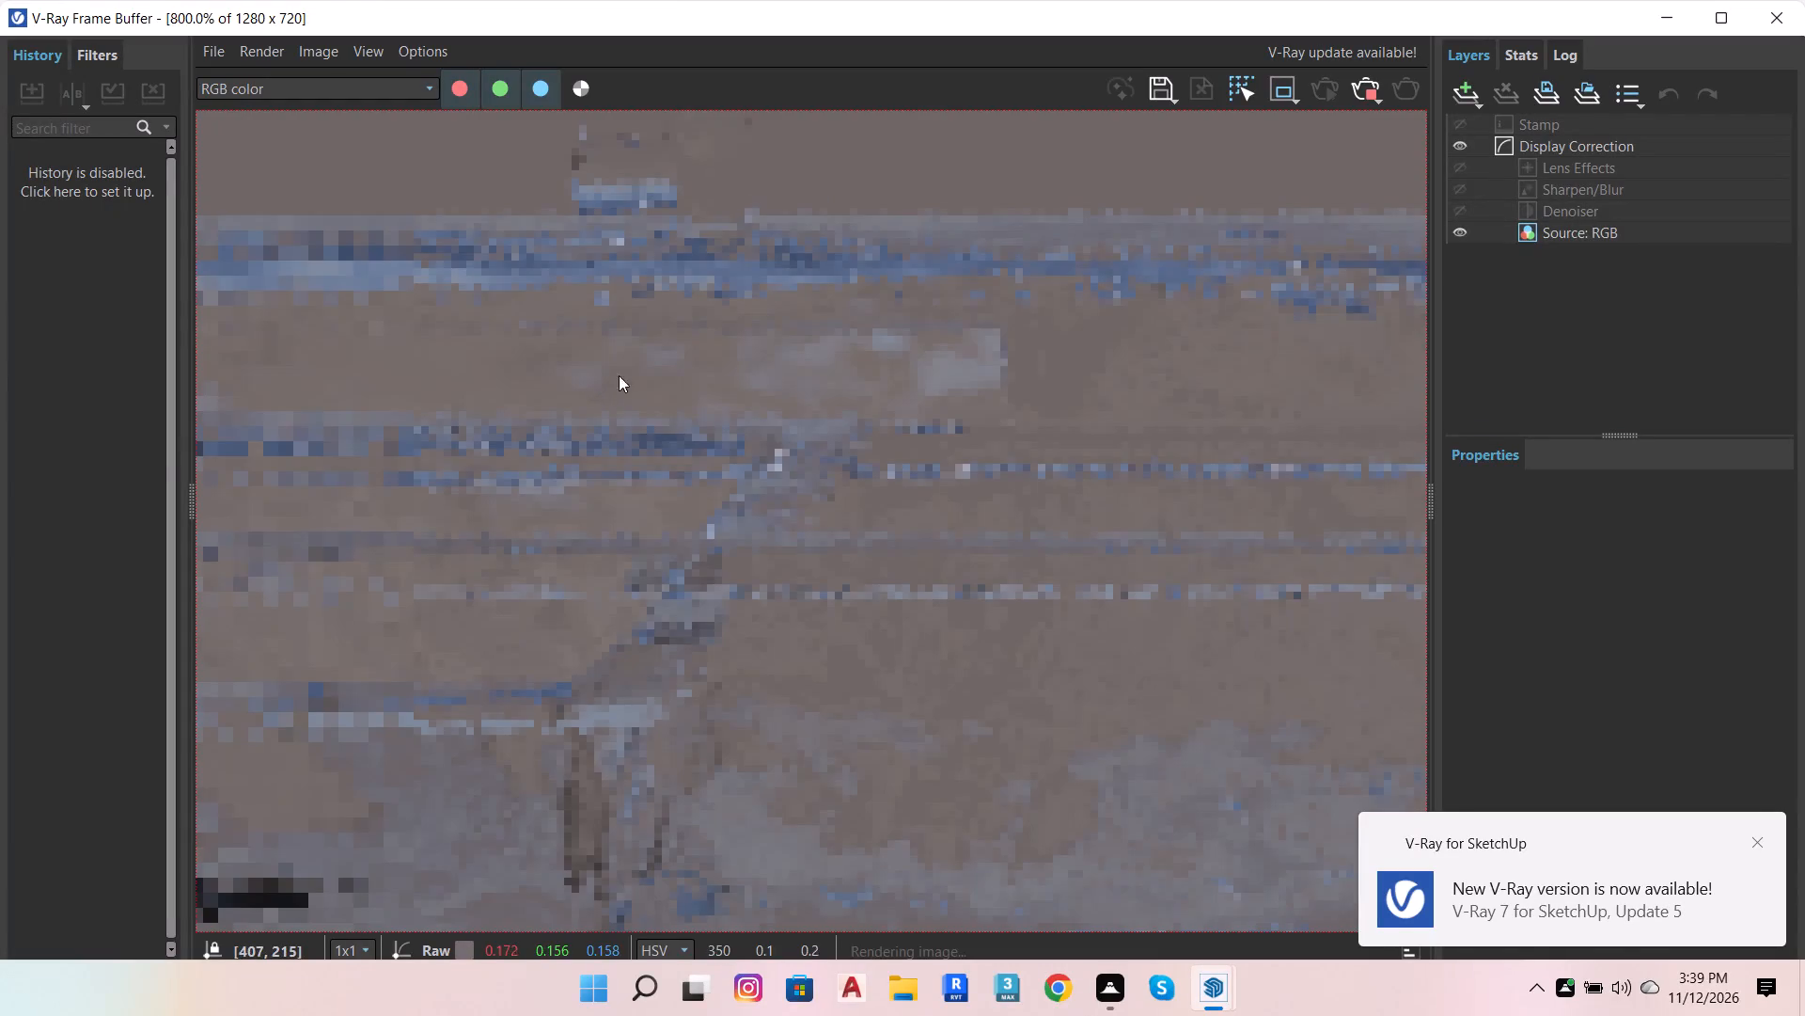
# Examine the sink in the running render at several magnifications and close the frame buffer.
pyautogui.scroll(-4, 971, 440)
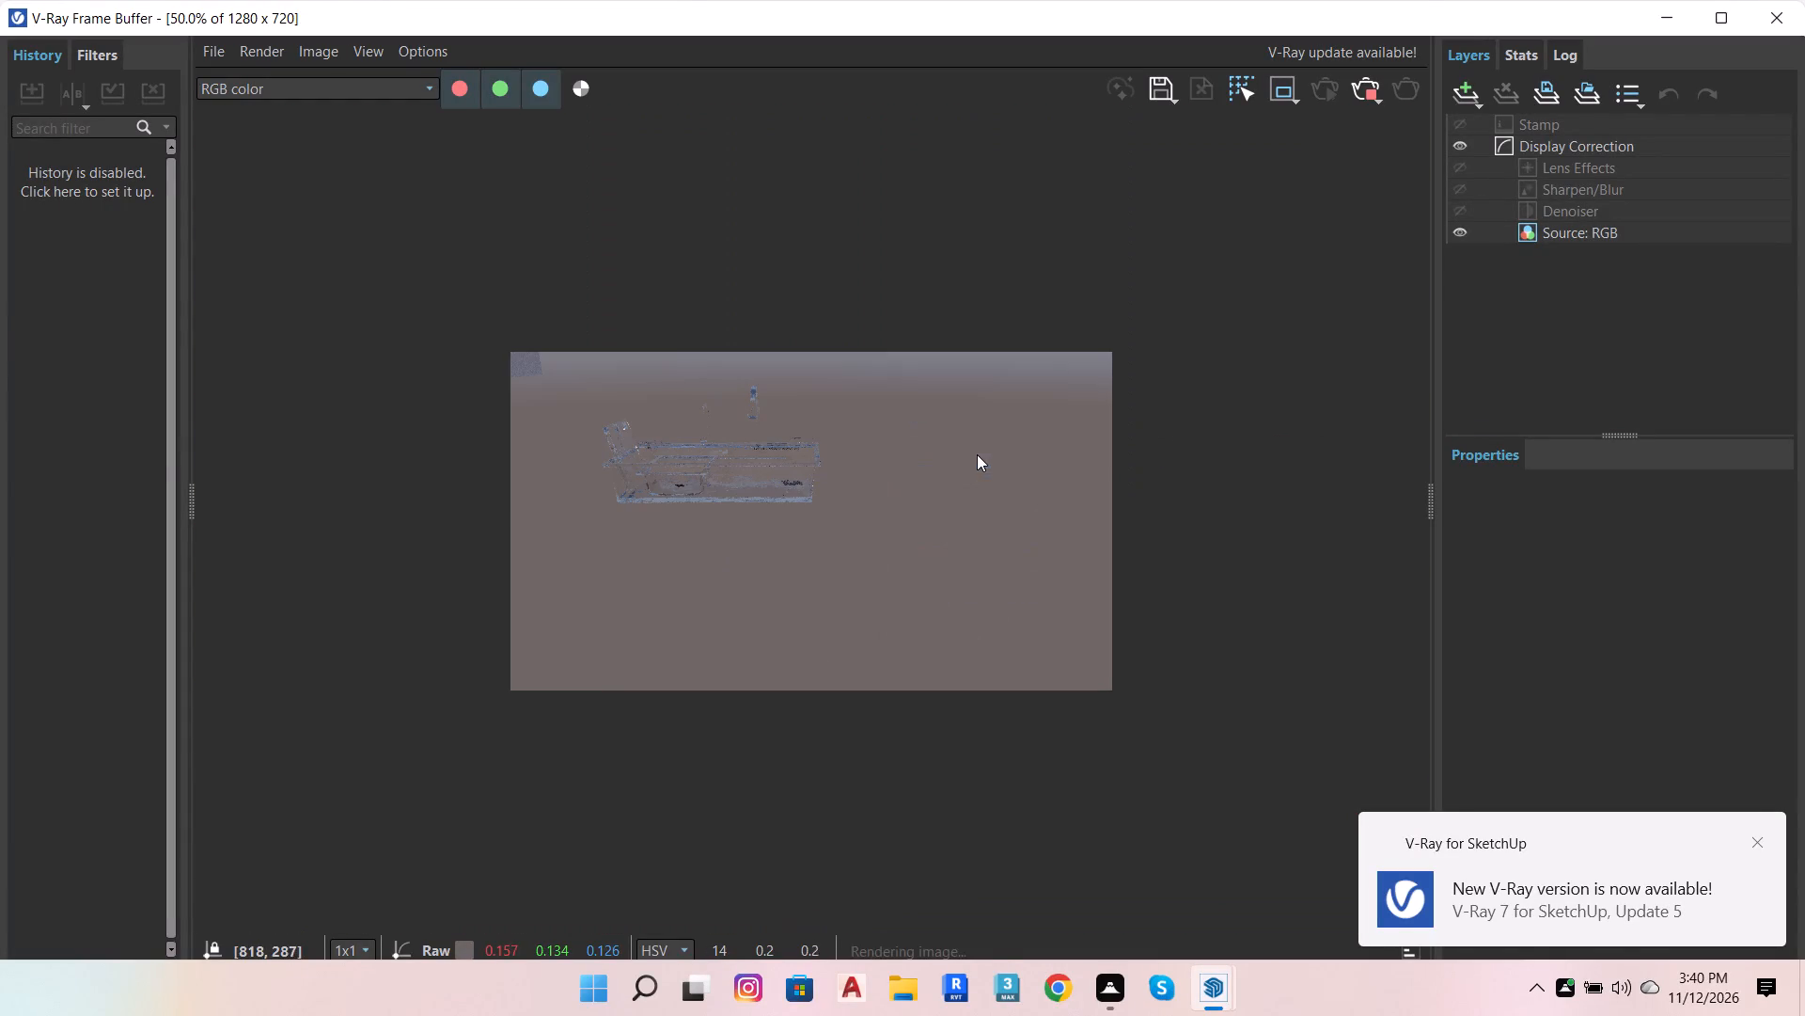
pyautogui.scroll(1, 695, 487)
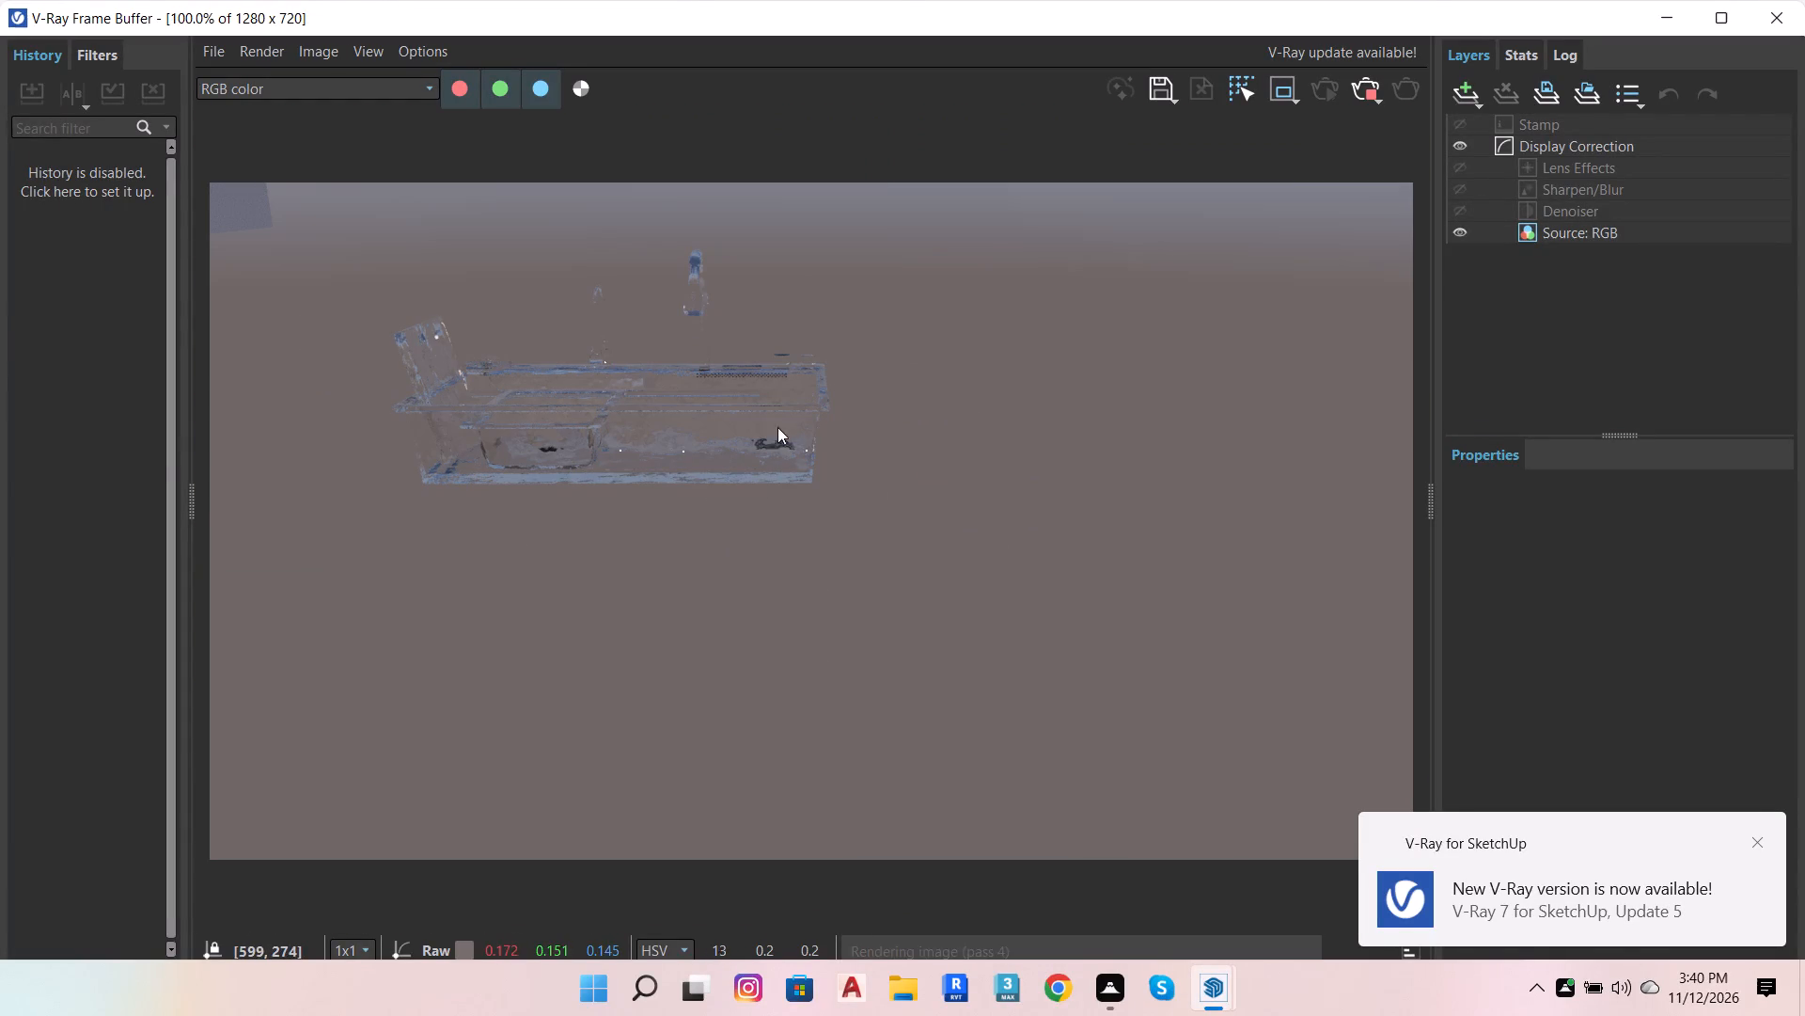
pyautogui.scroll(-1, 766, 333)
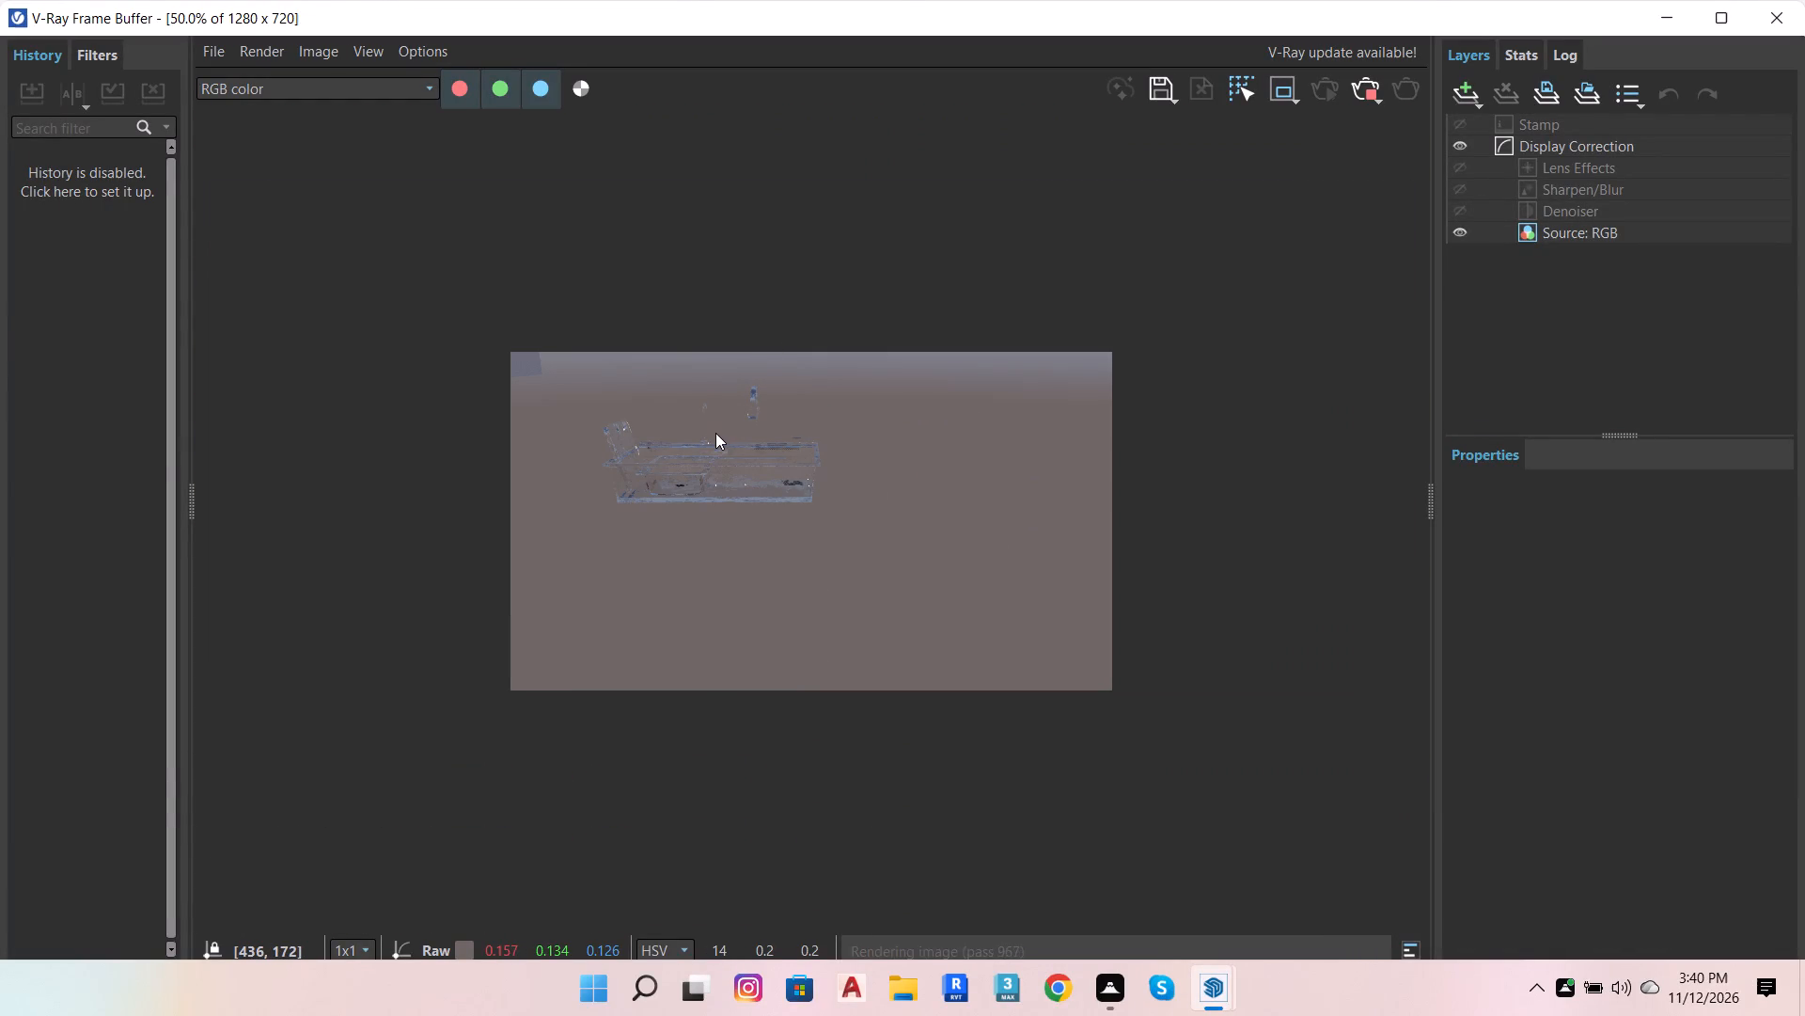
pyautogui.scroll(3, 708, 490)
pyautogui.scroll(-2, 705, 490)
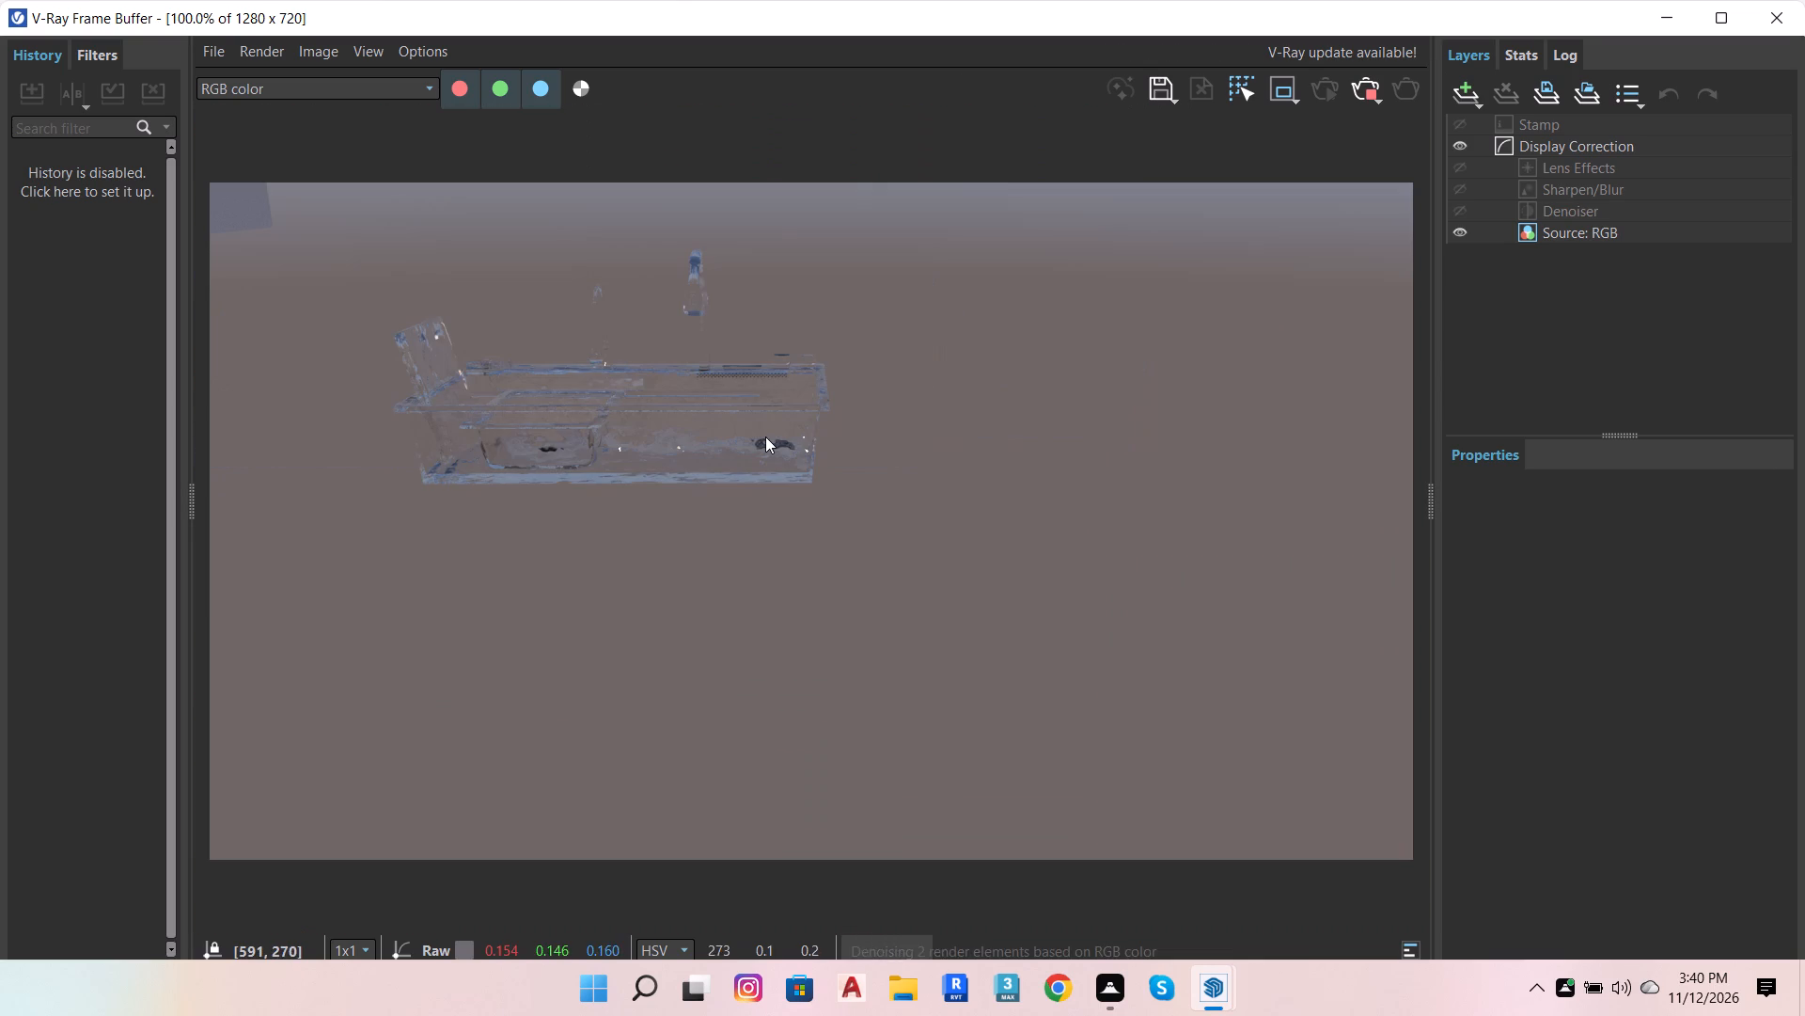
pyautogui.click(1779, 23)
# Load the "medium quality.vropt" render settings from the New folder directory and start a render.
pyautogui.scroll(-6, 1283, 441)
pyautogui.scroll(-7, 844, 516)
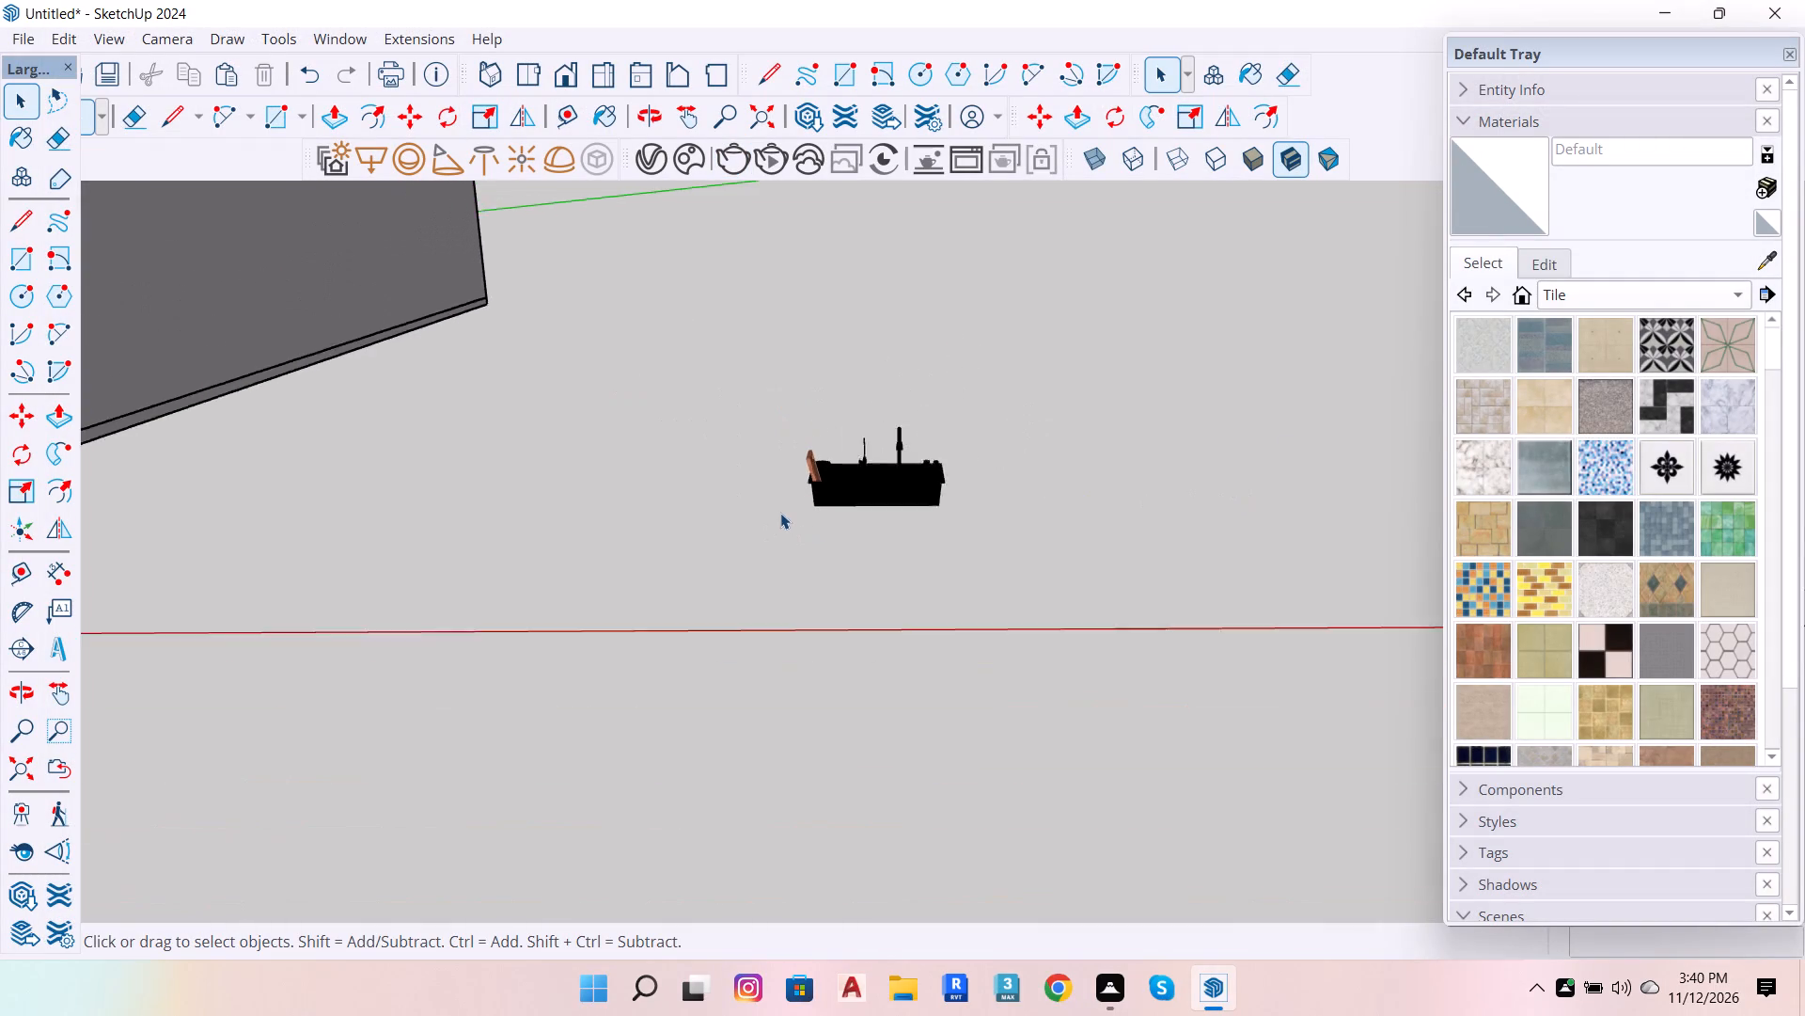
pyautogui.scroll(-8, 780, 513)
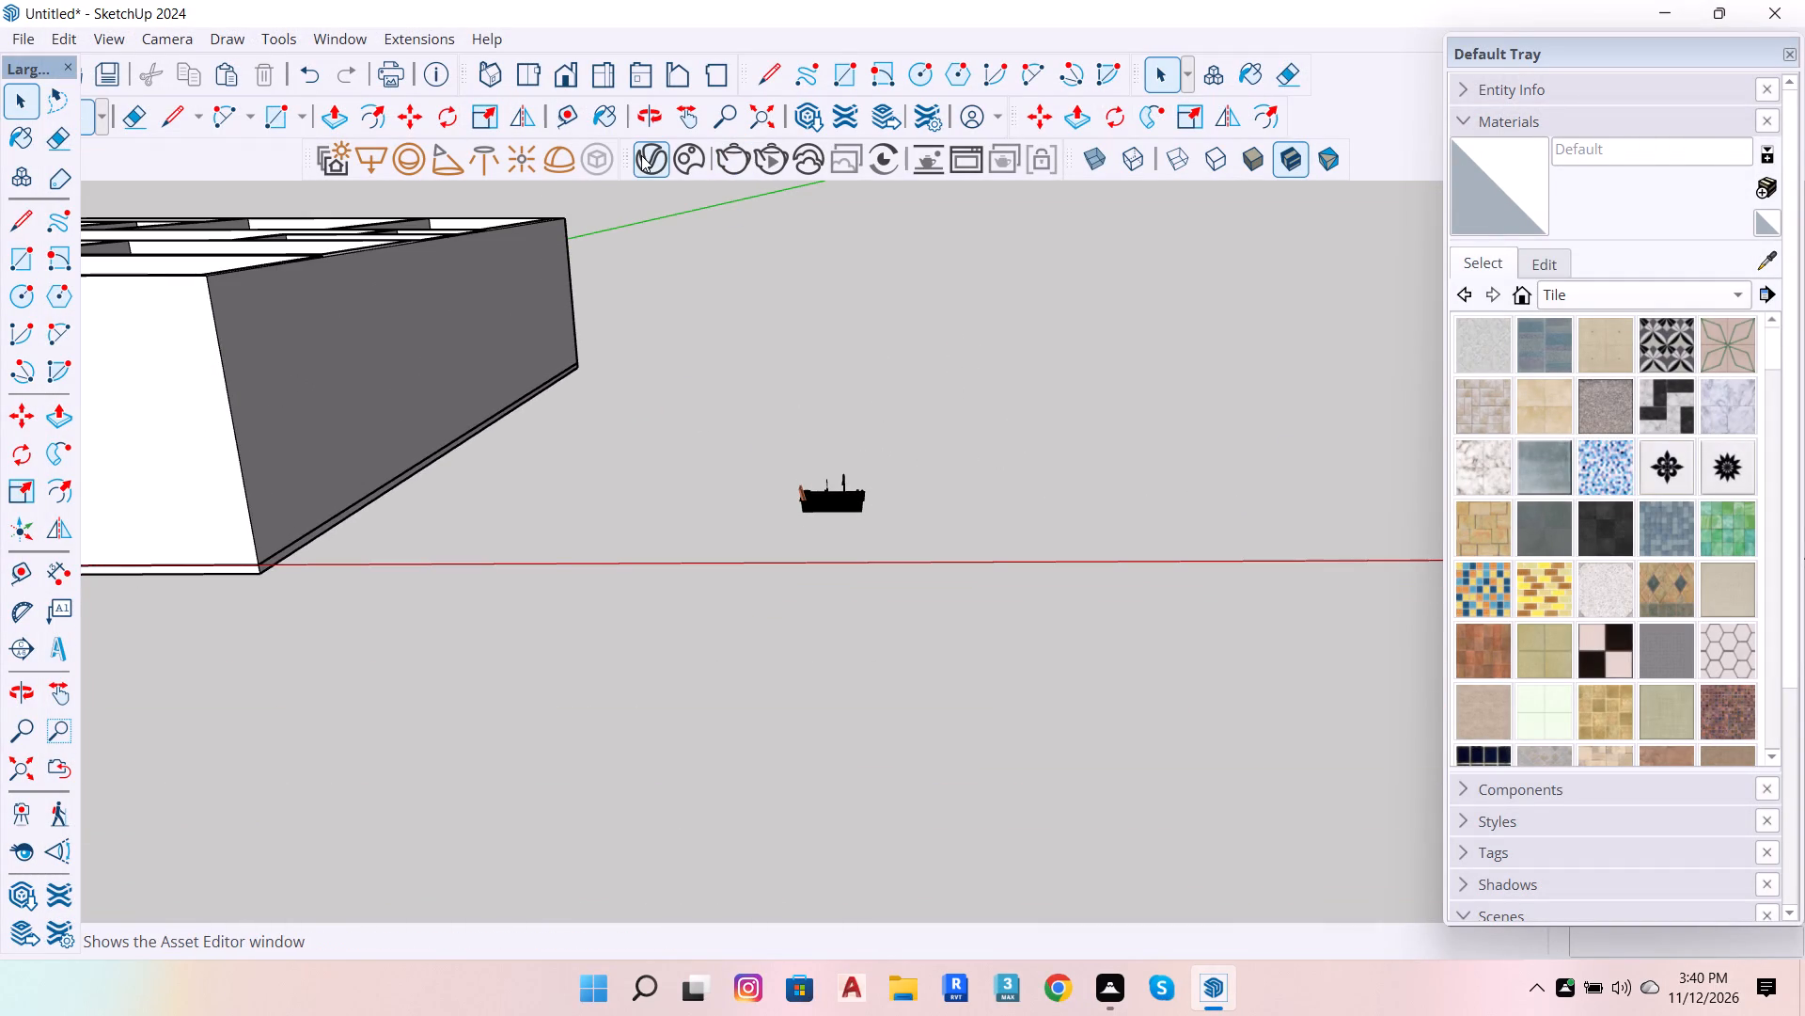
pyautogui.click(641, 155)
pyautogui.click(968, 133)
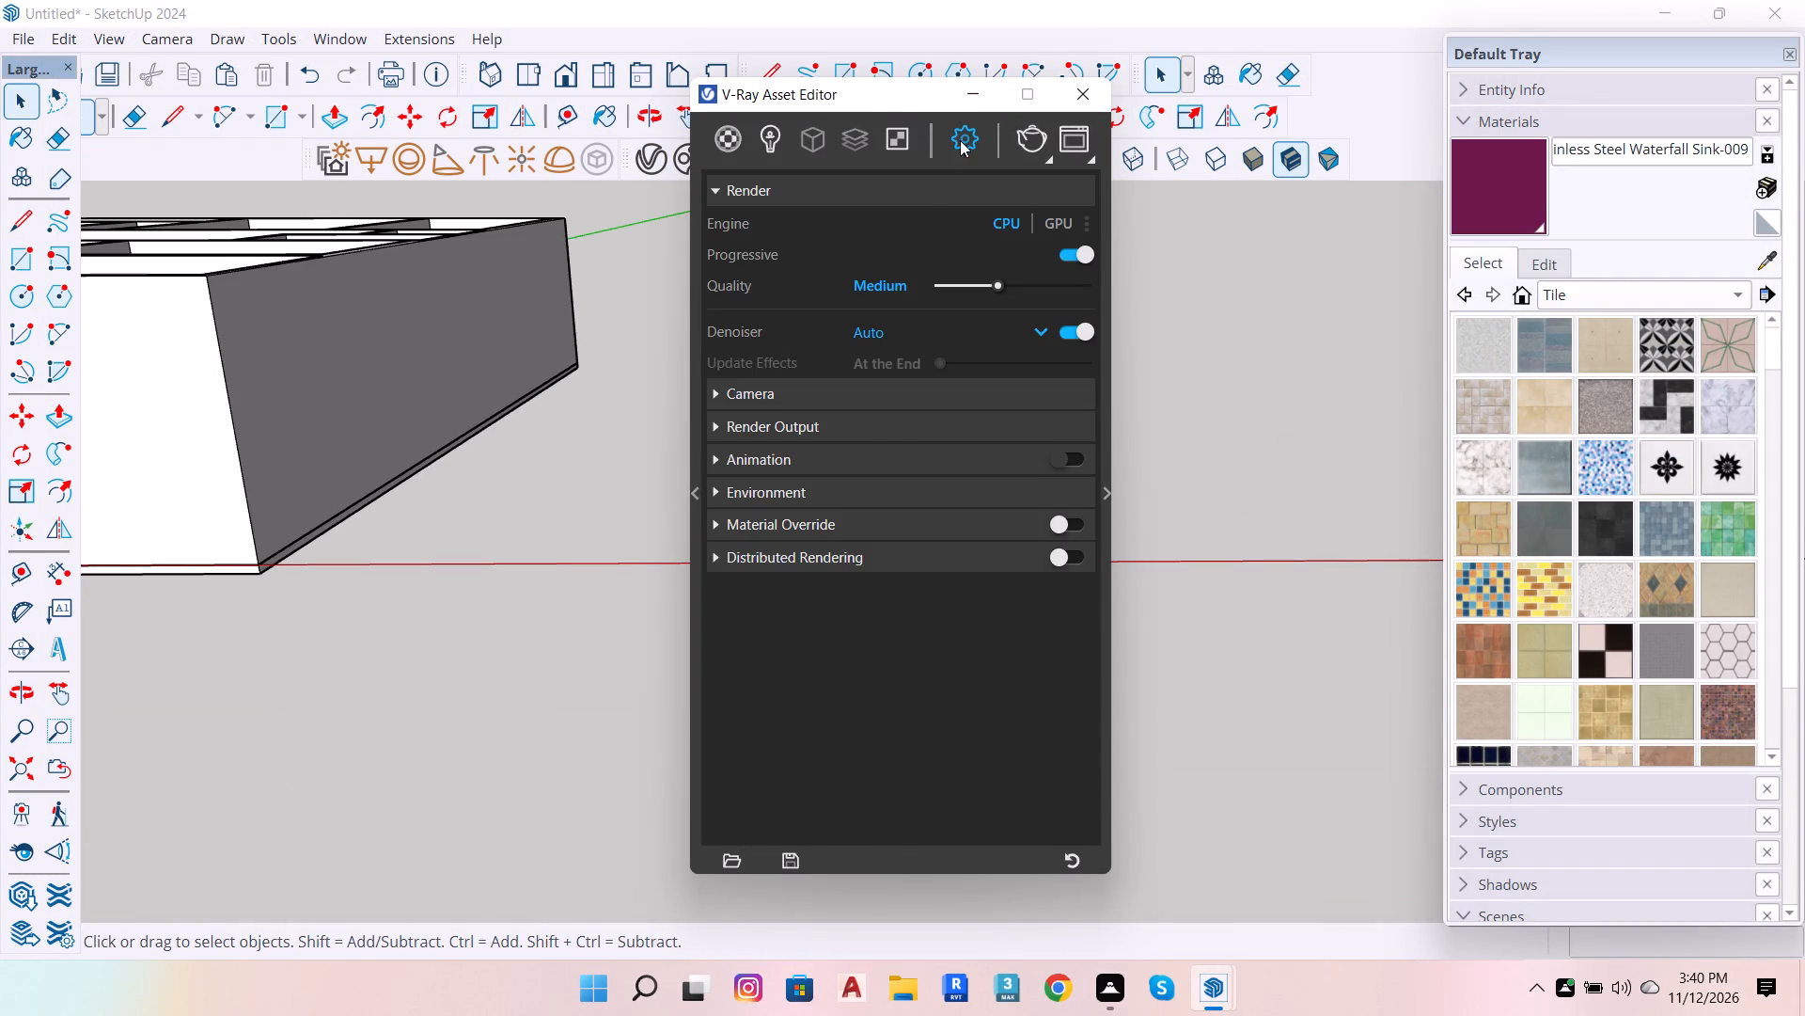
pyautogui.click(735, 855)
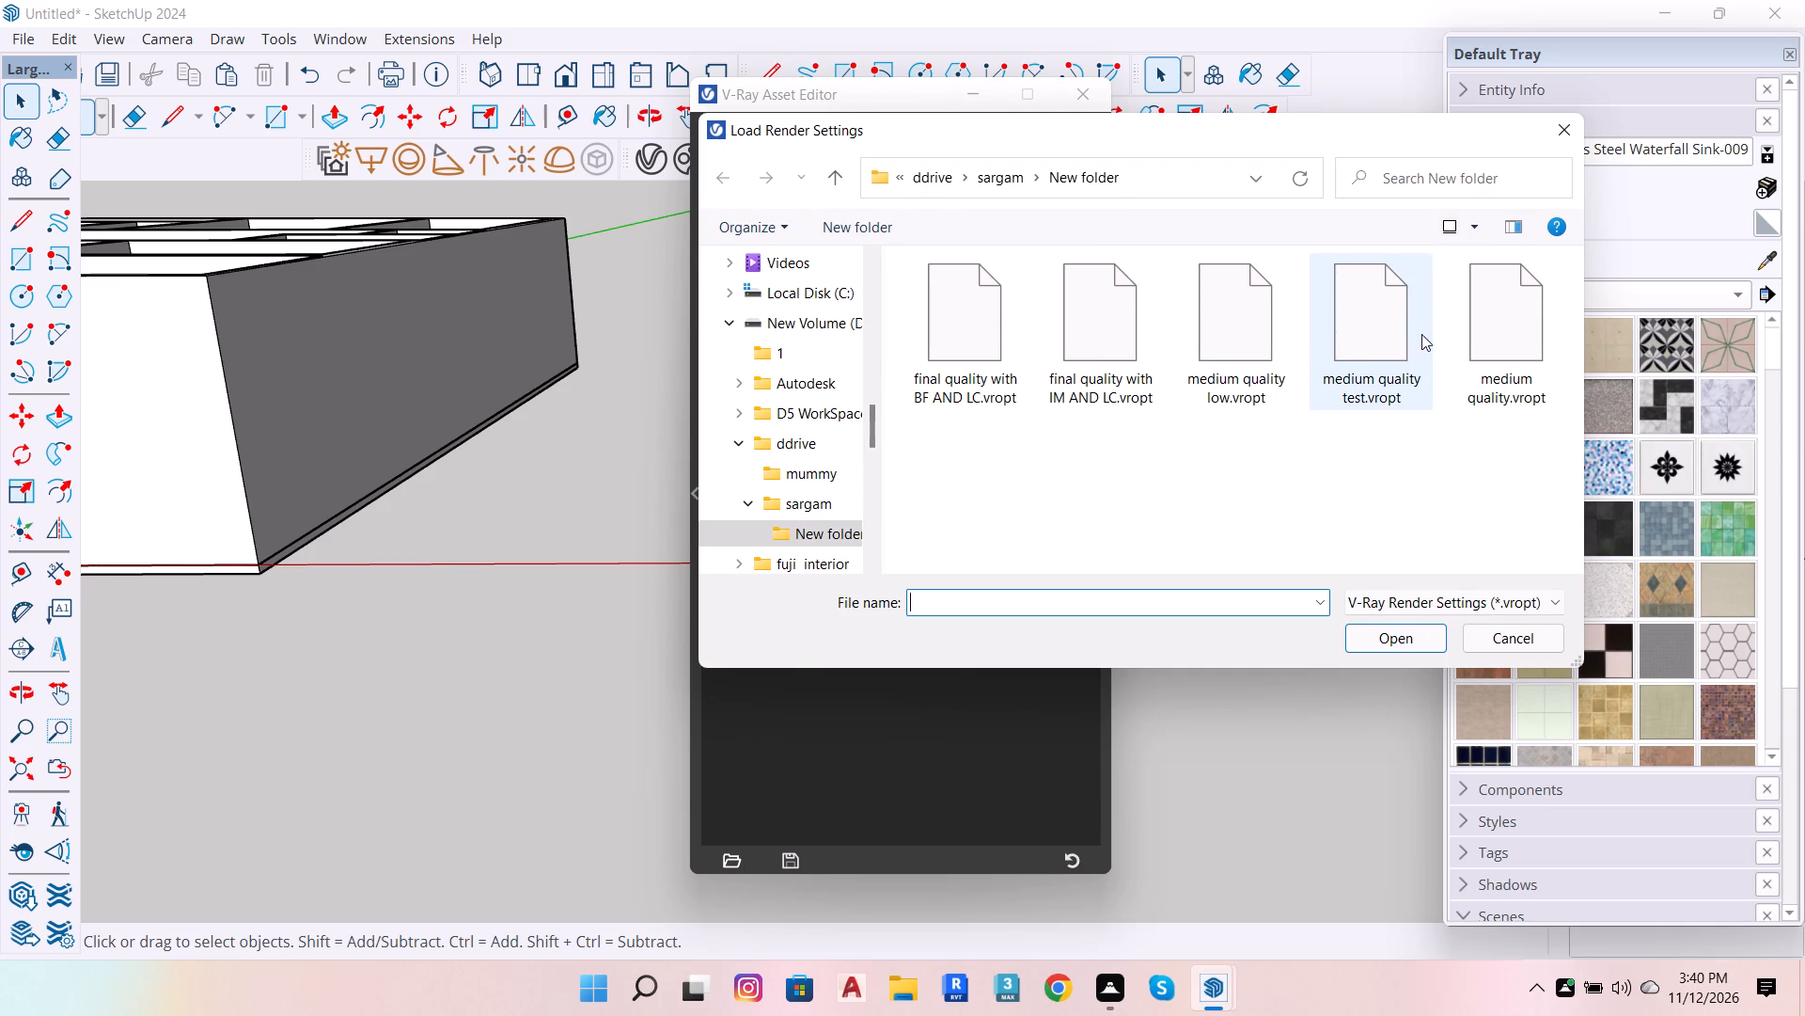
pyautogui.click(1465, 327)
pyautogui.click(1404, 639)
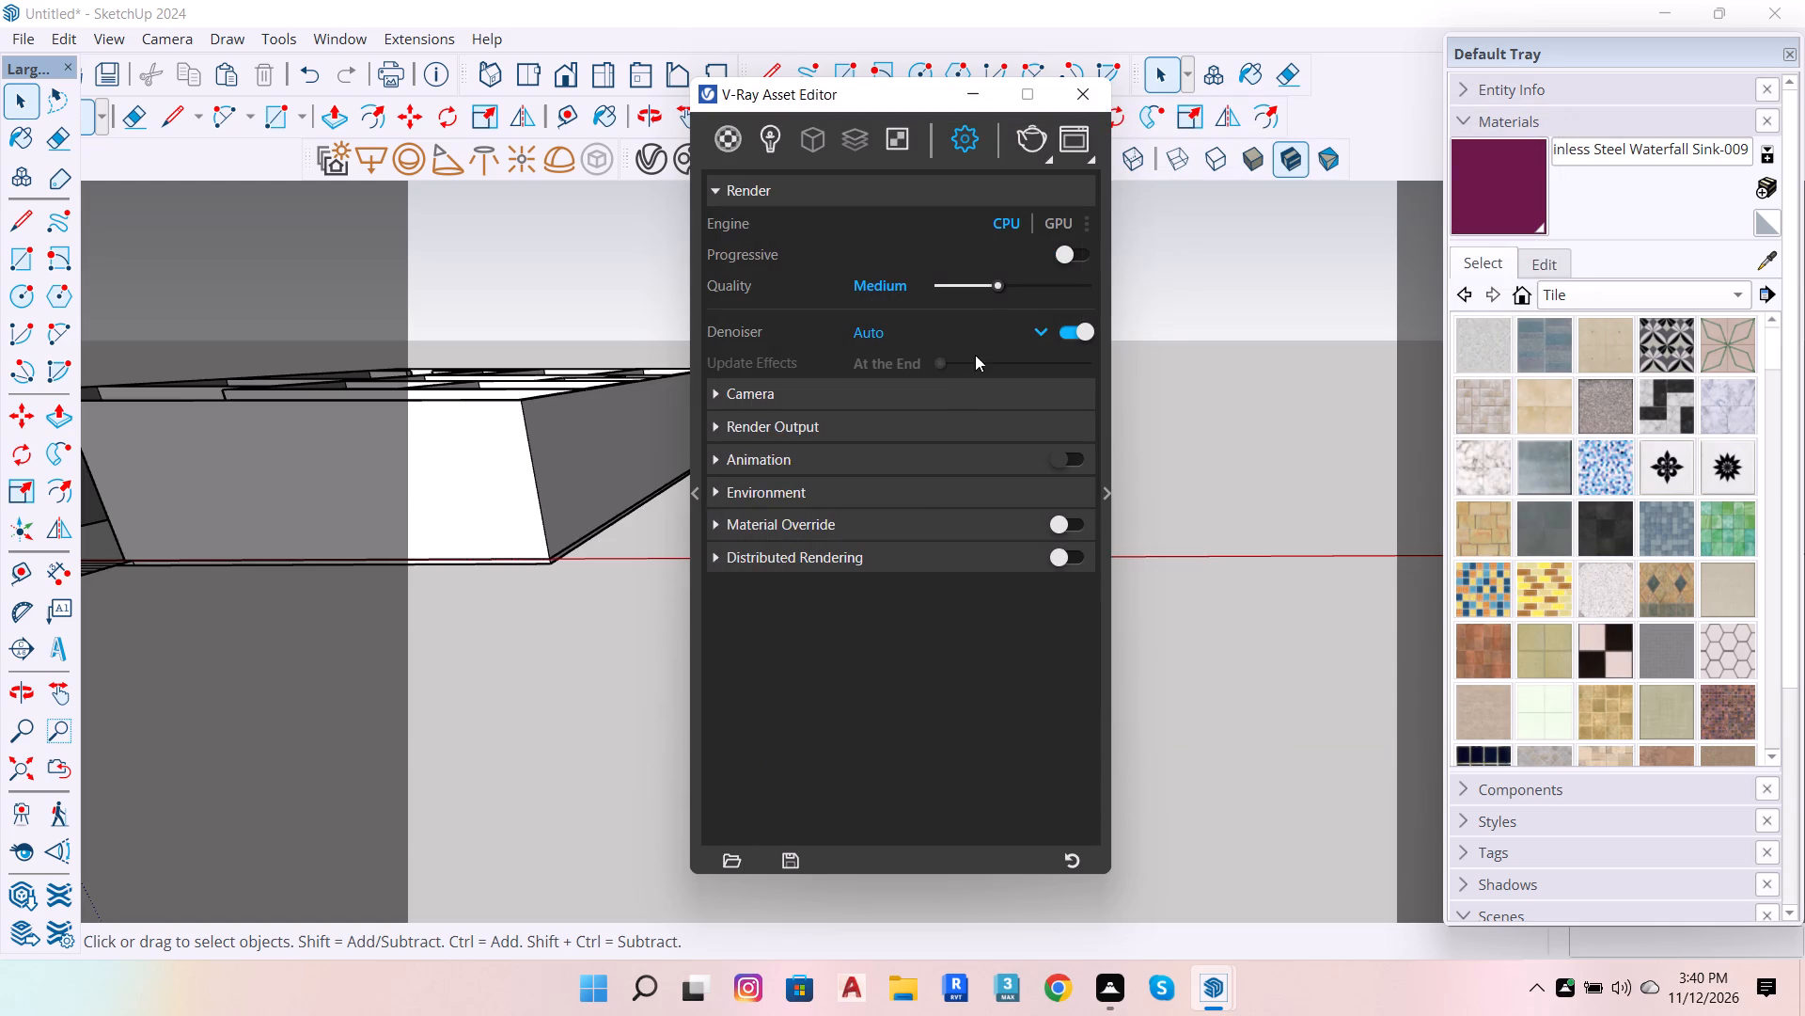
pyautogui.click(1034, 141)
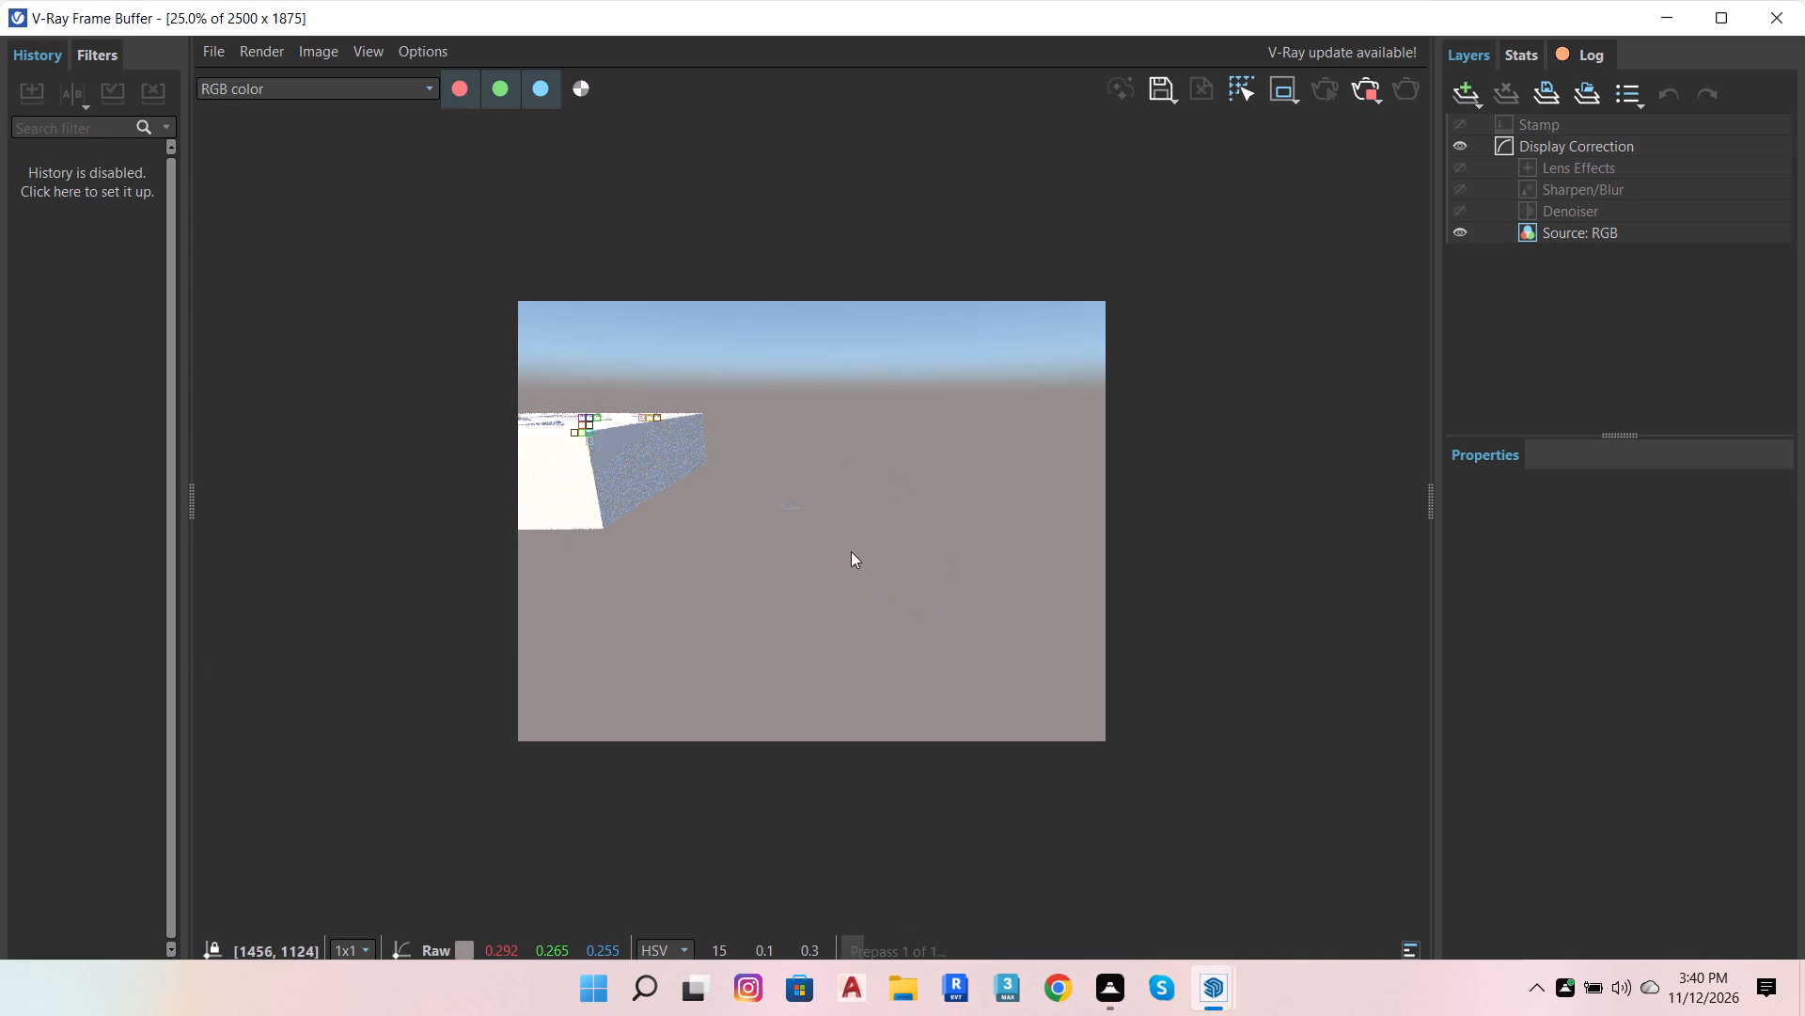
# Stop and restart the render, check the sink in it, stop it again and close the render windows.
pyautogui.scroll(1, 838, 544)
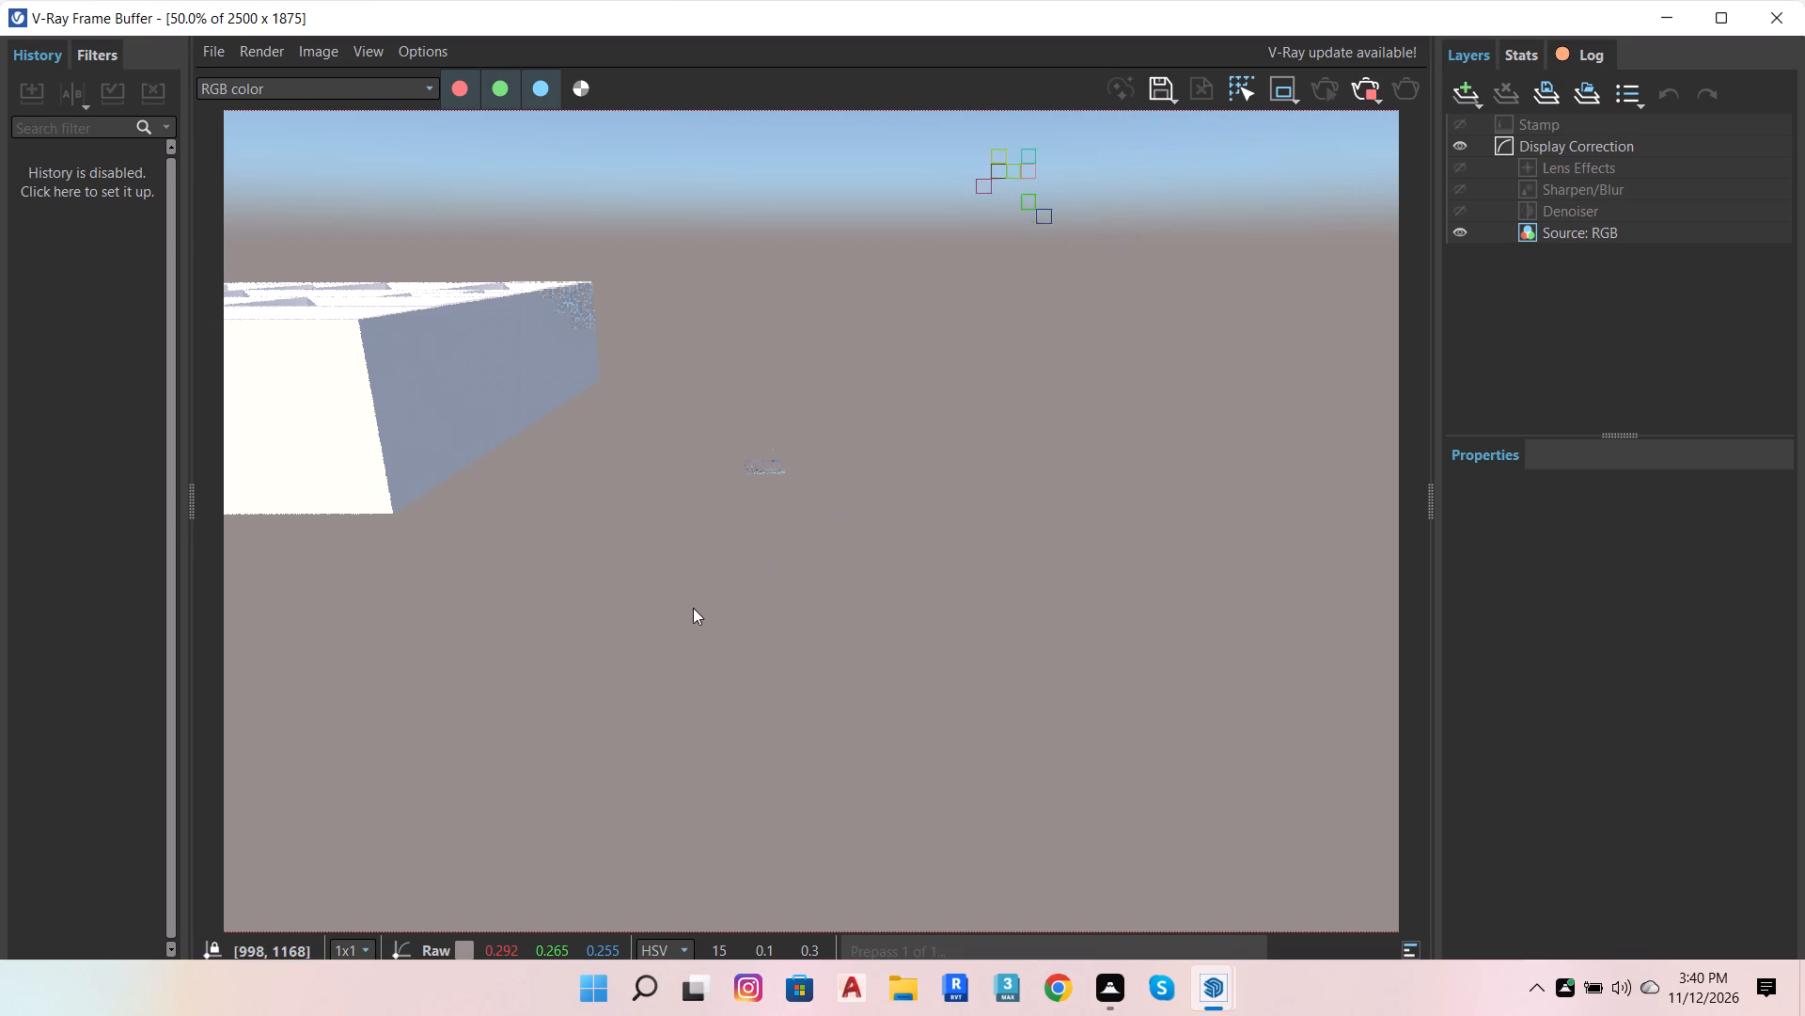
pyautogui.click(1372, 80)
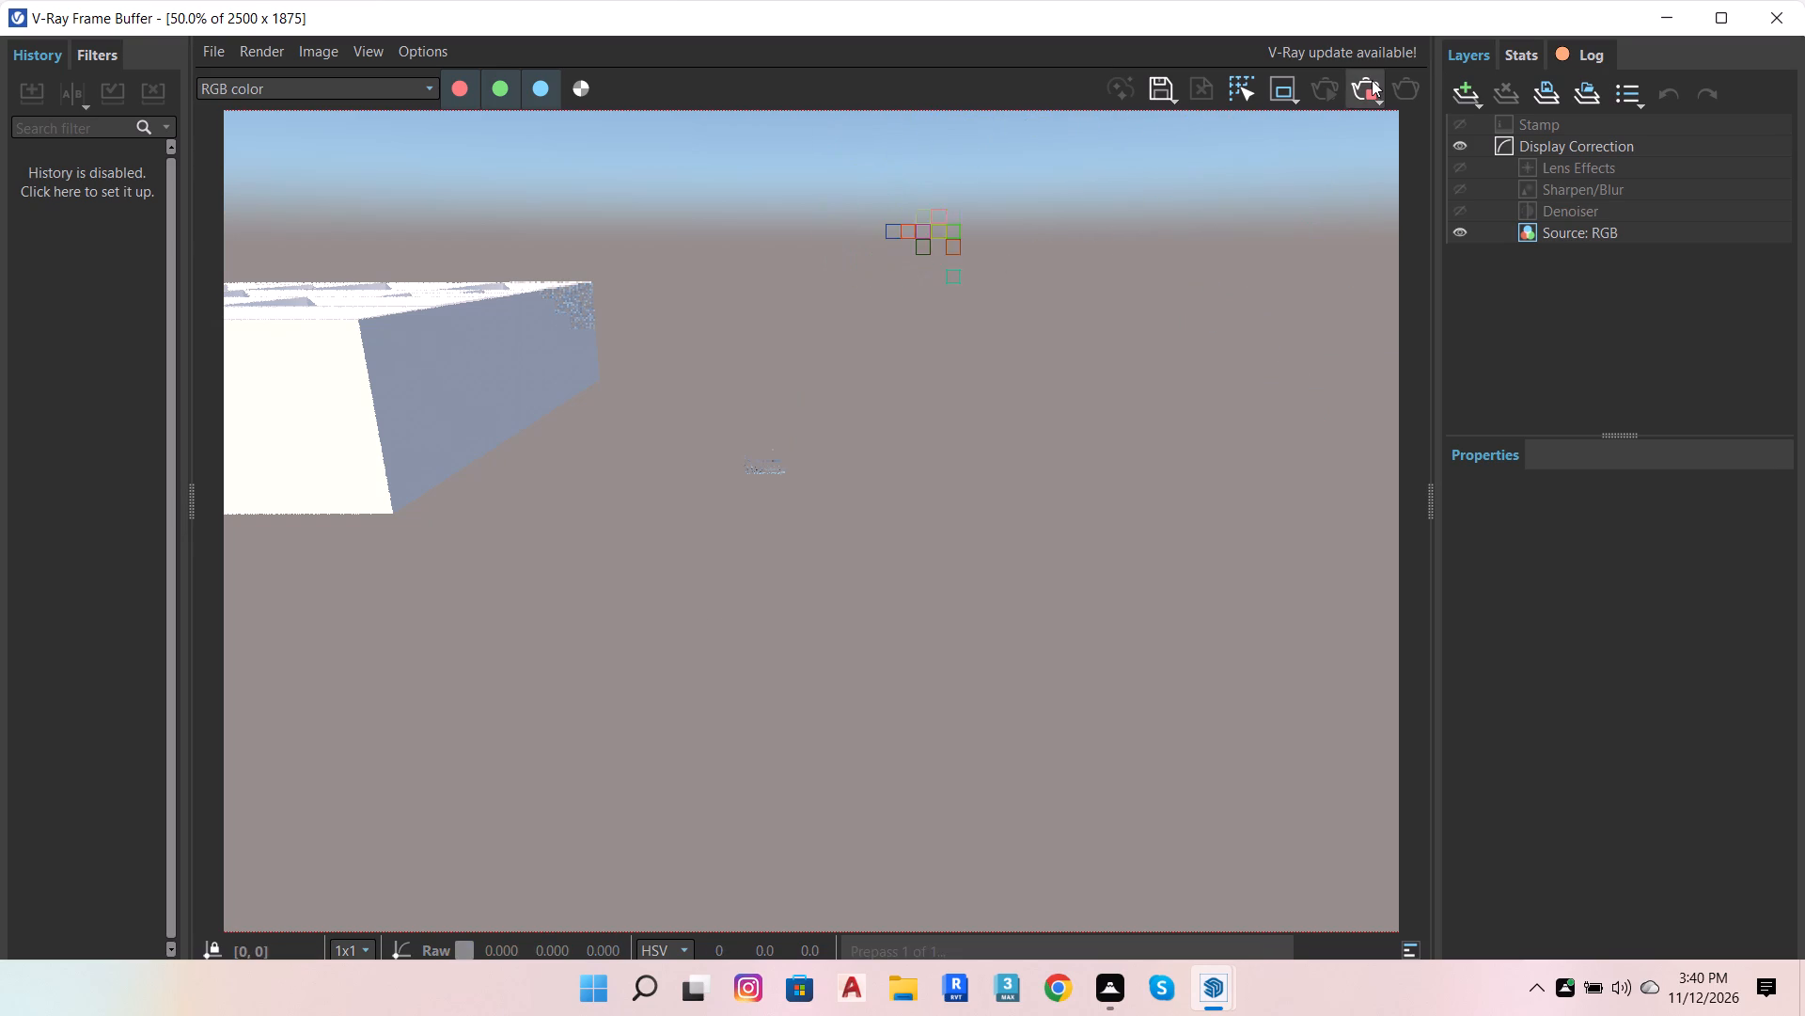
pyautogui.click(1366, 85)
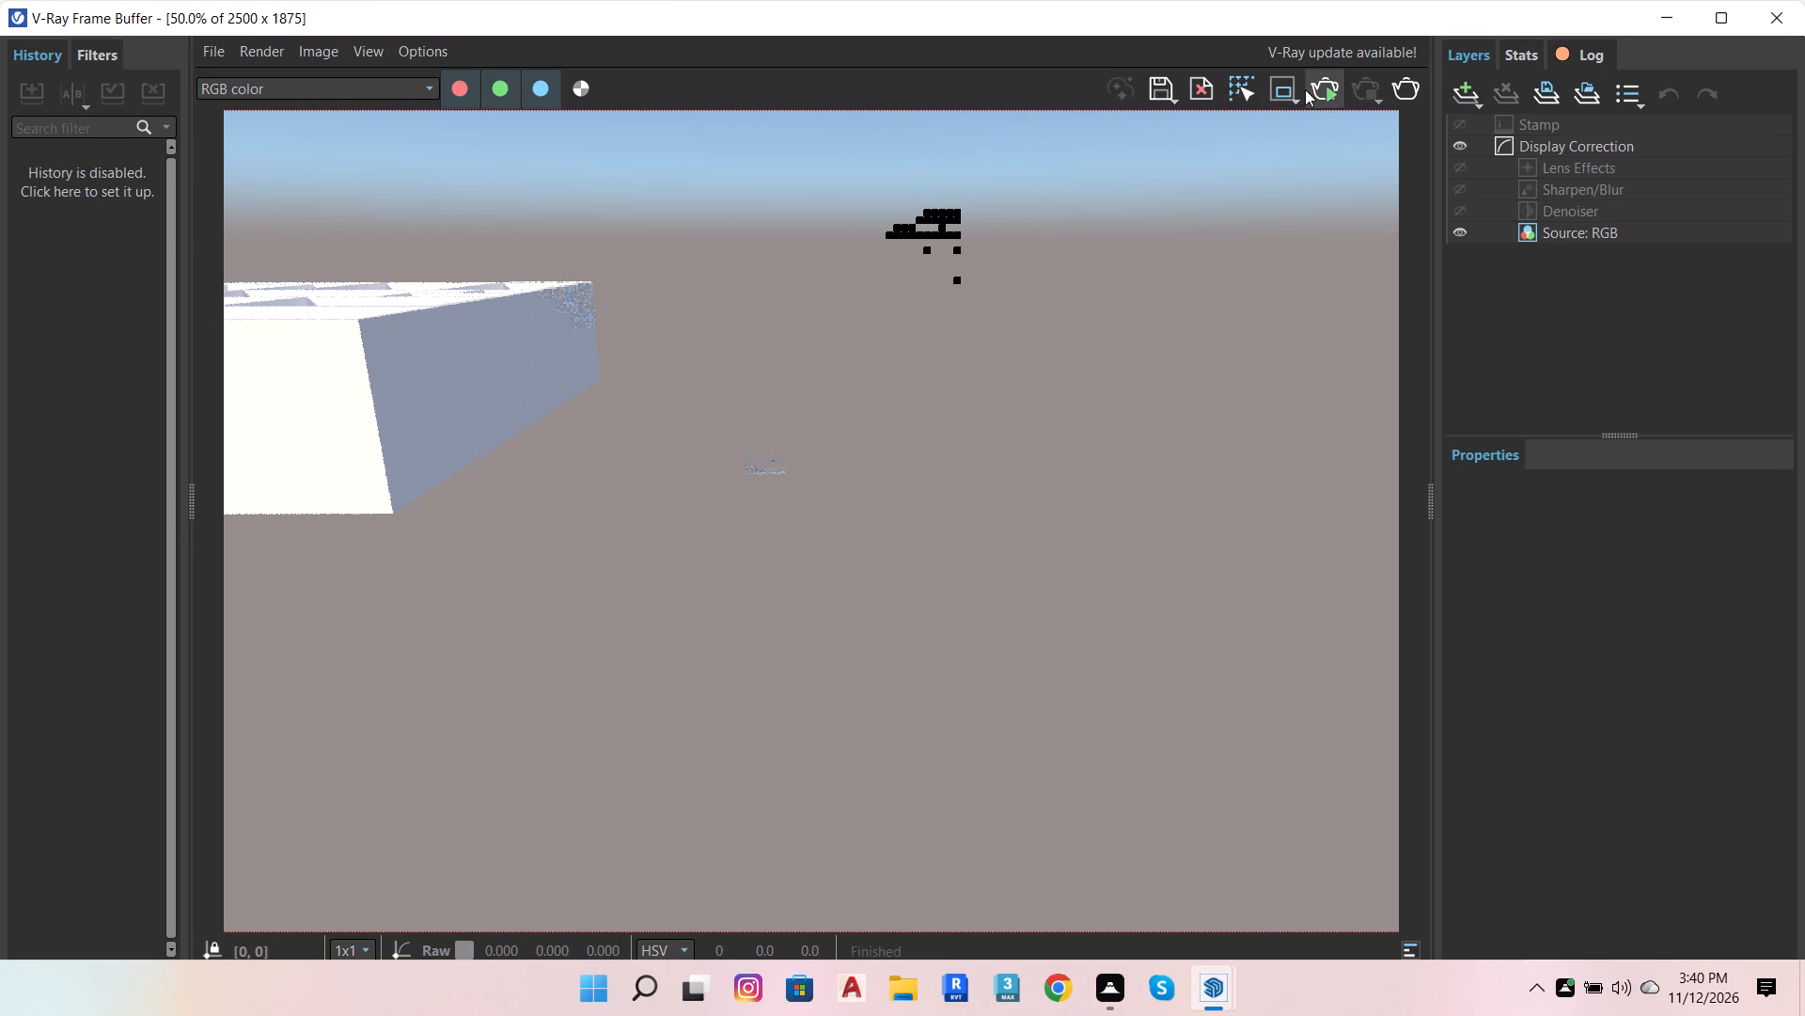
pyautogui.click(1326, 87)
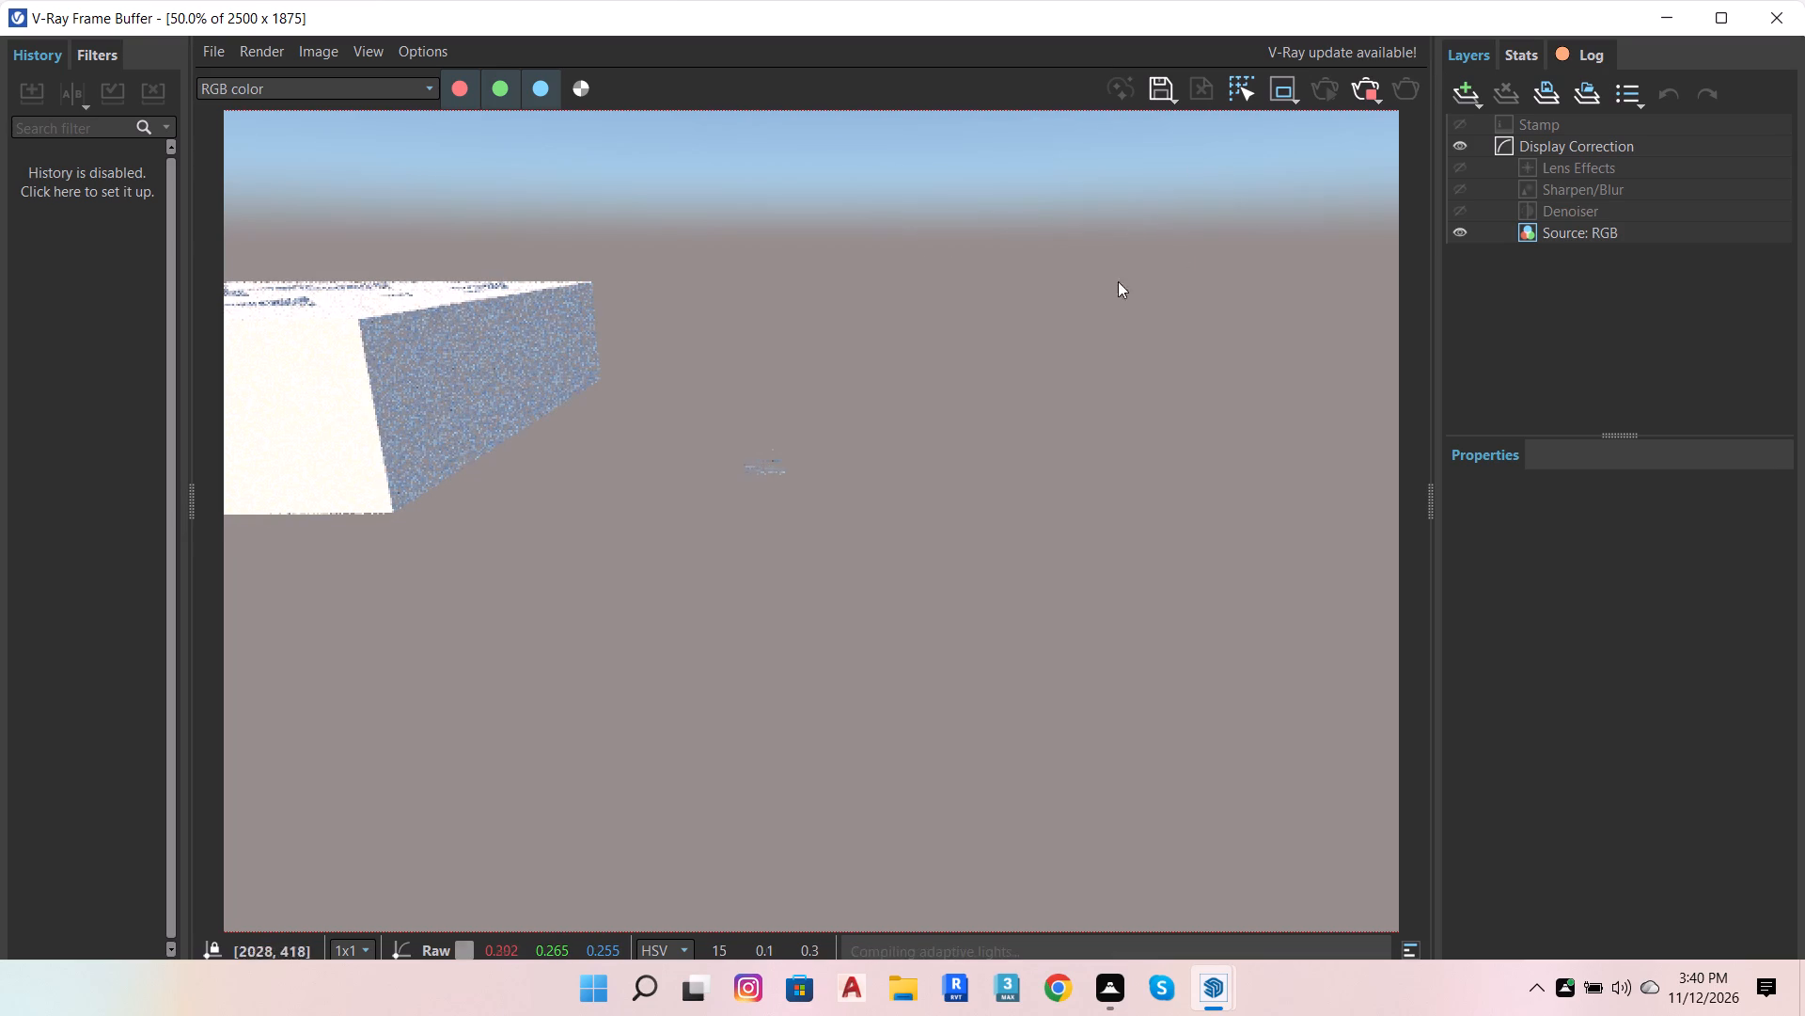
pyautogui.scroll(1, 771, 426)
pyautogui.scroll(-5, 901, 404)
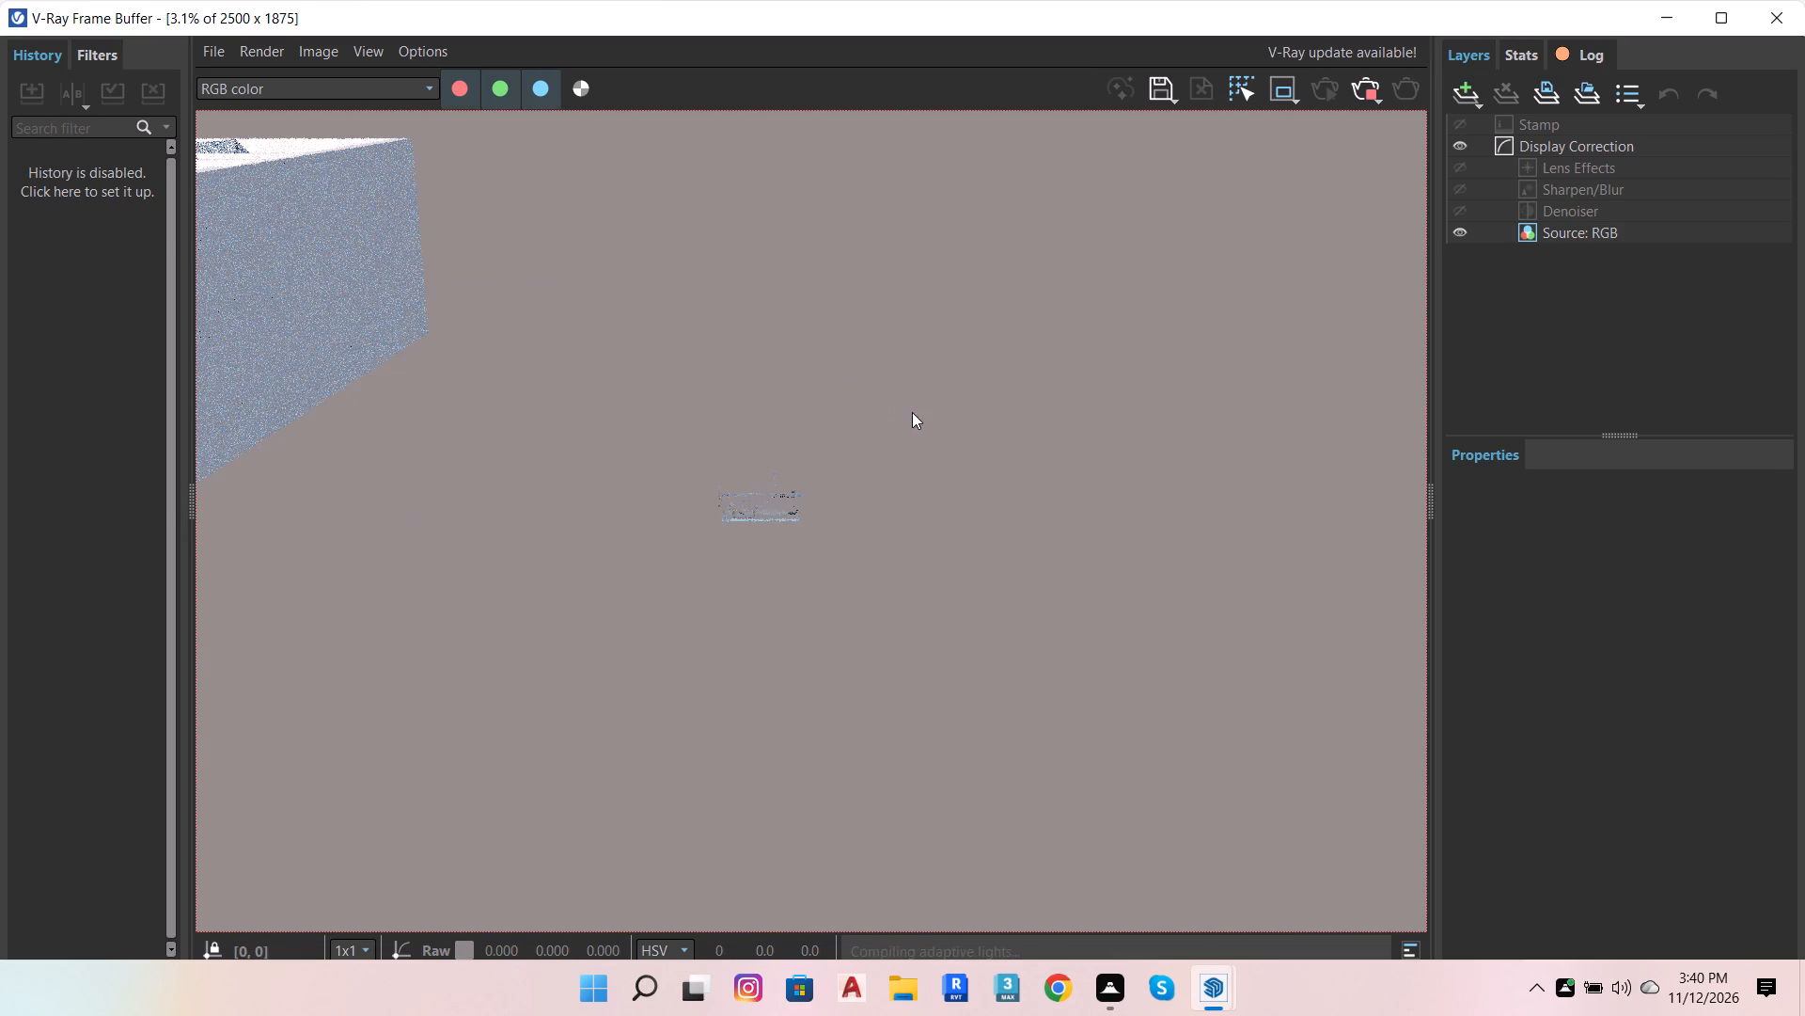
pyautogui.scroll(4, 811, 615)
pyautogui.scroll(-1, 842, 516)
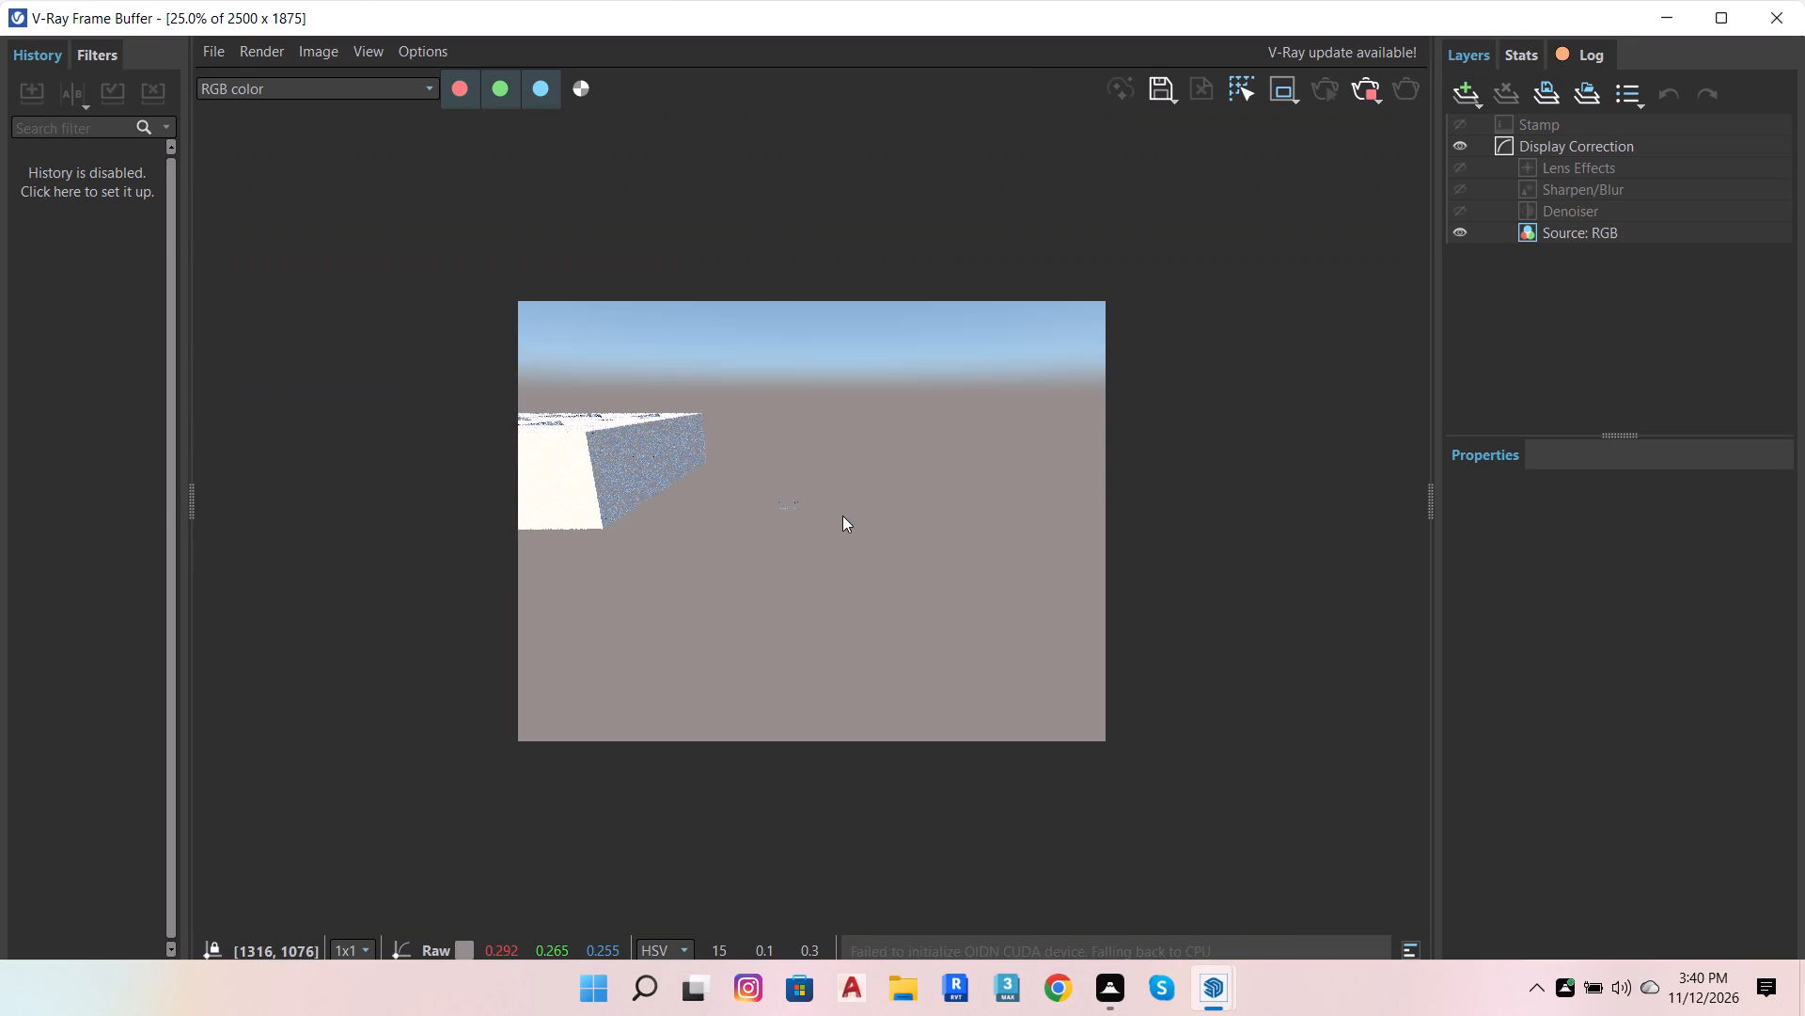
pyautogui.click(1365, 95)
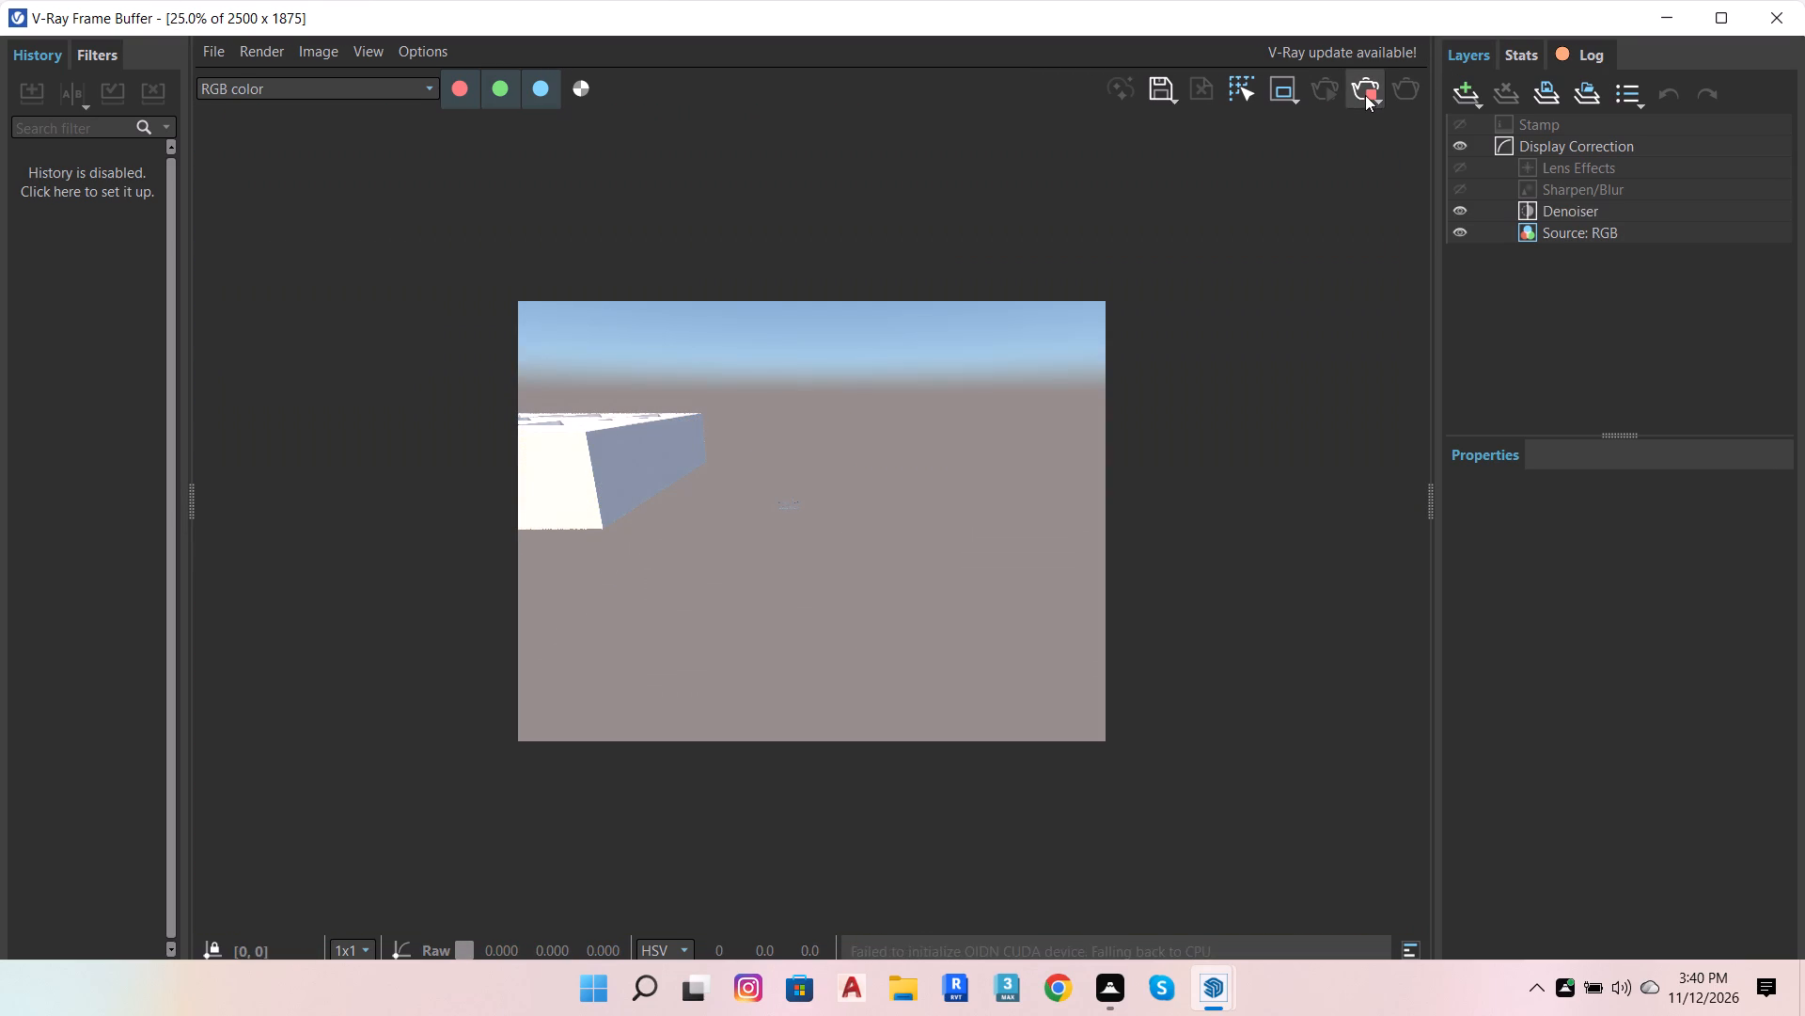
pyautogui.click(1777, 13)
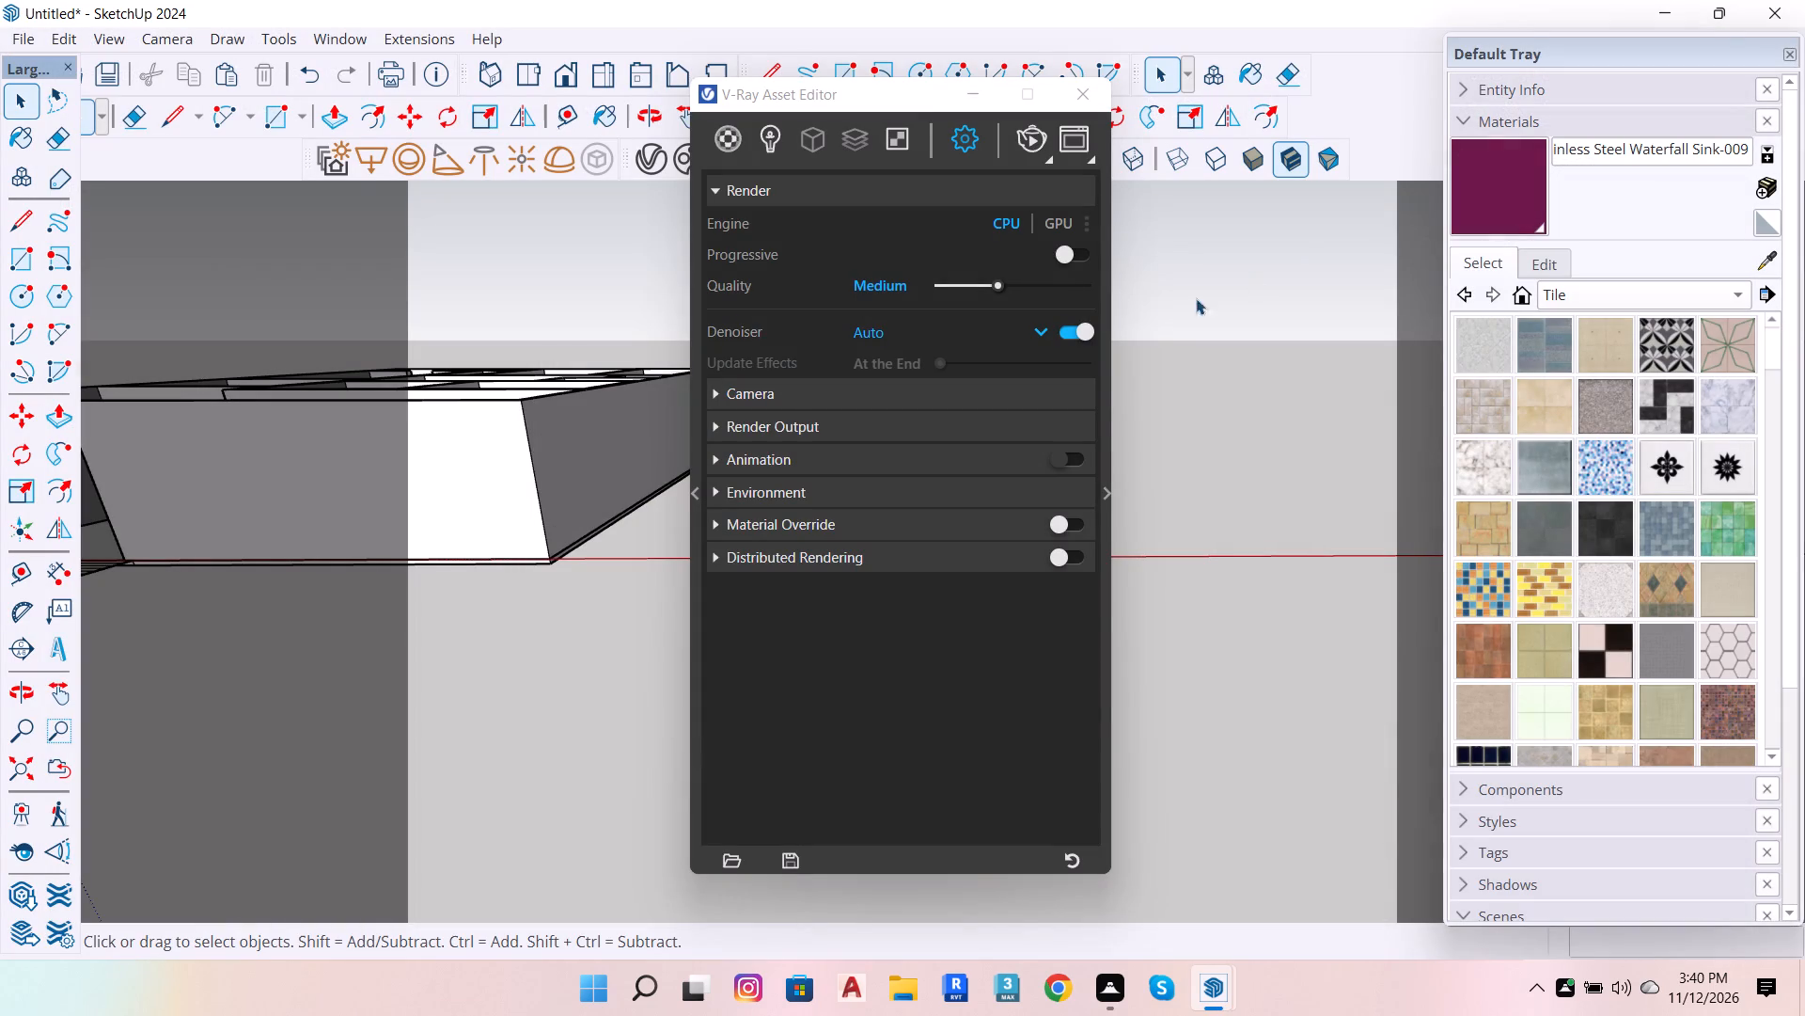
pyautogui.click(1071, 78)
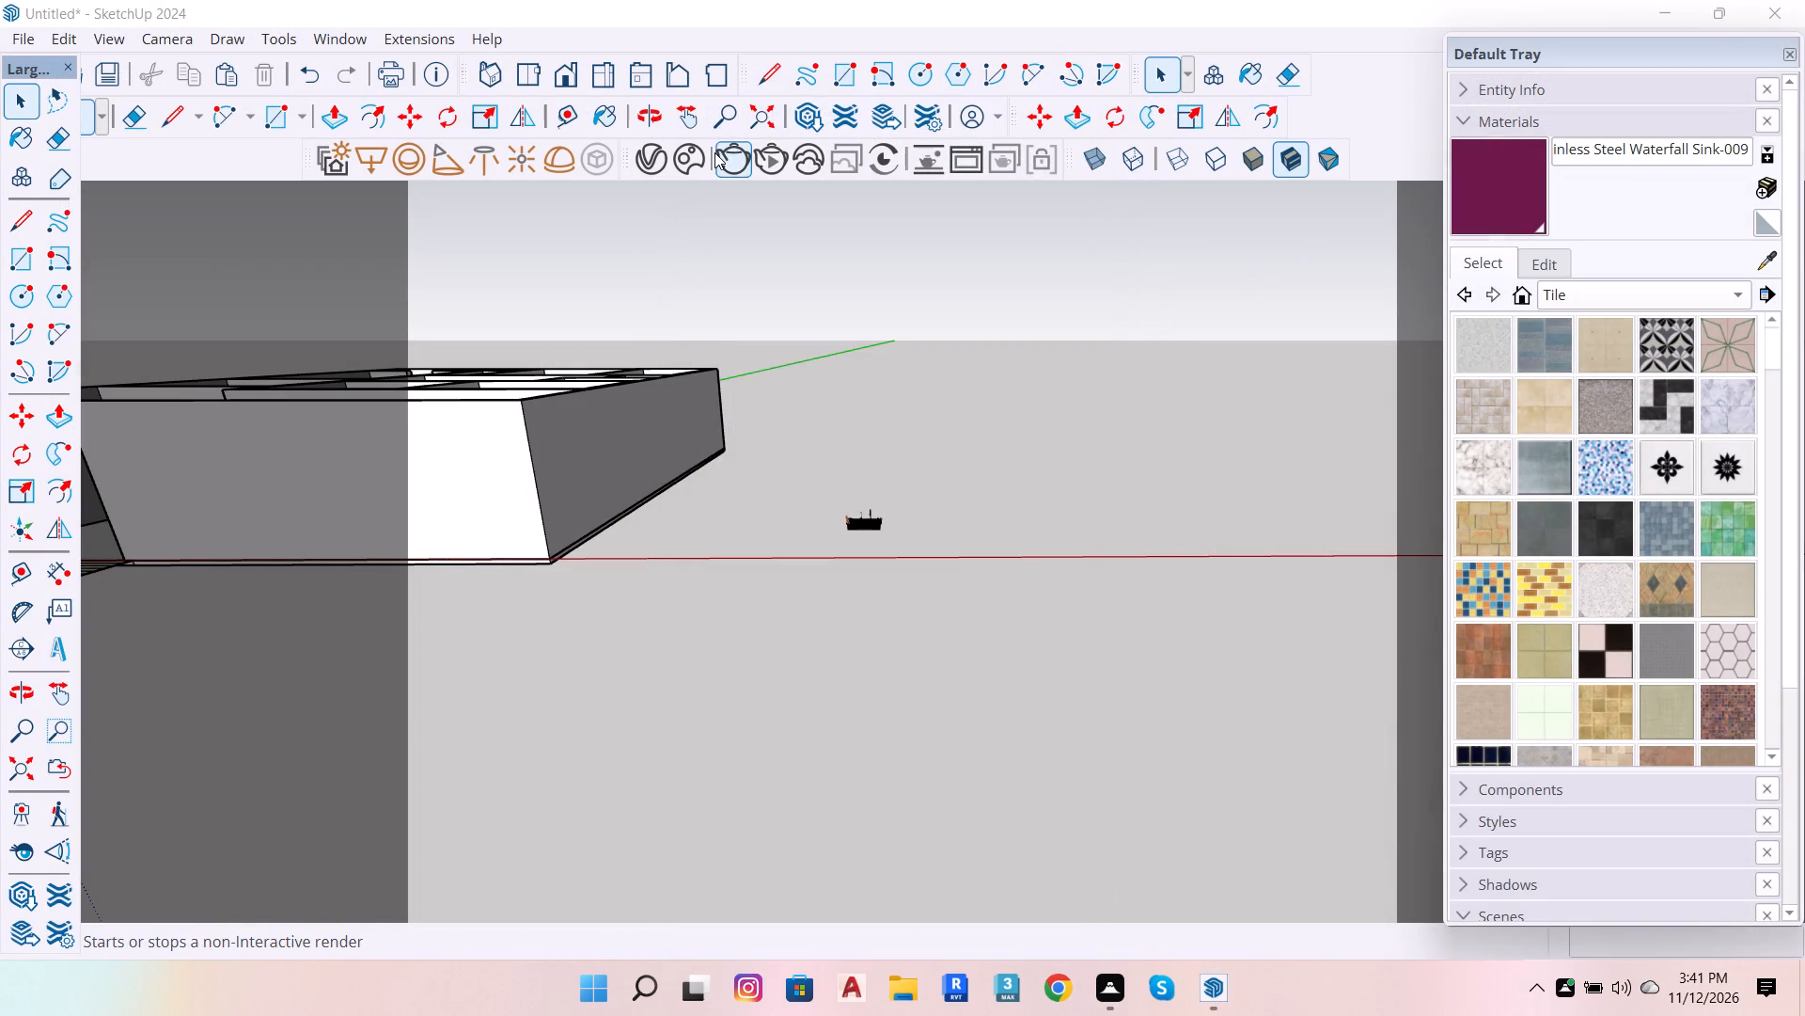
# Render a closer view of the sink, examine its surfaces in the frame buffer, and close the frame buffer.
pyautogui.scroll(6, 890, 488)
pyautogui.scroll(11, 850, 572)
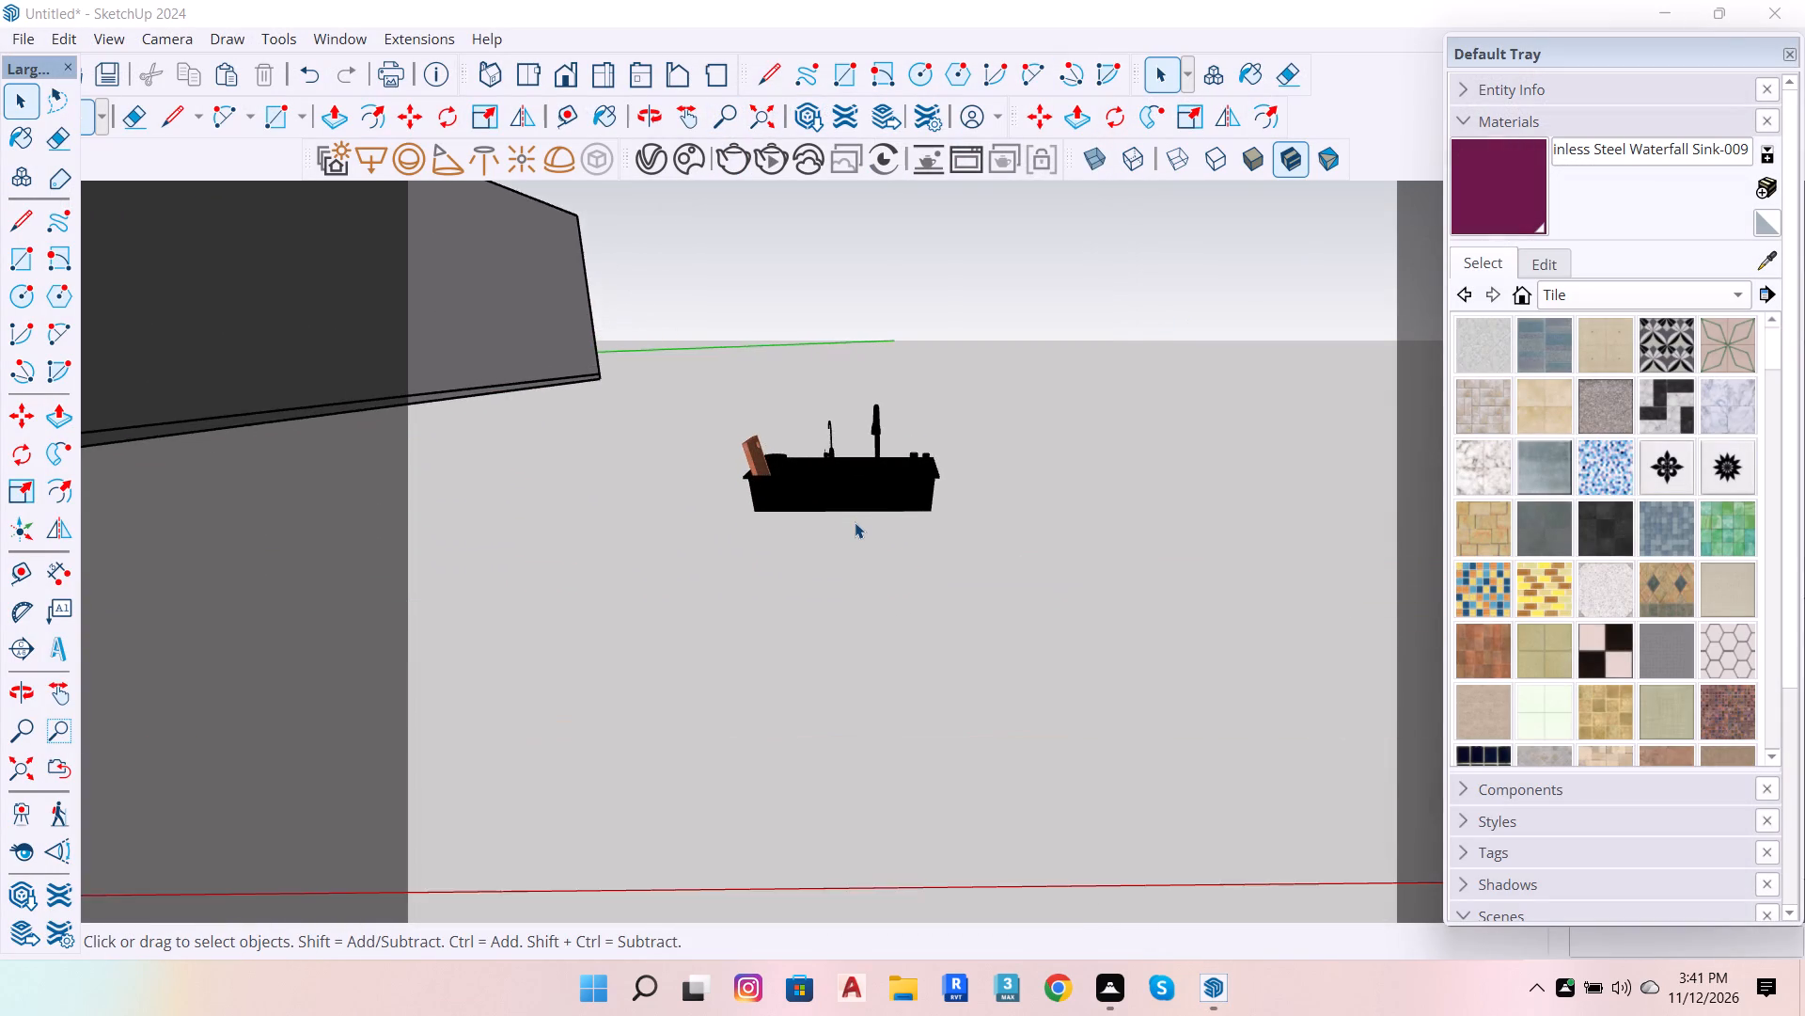
pyautogui.scroll(6, 855, 521)
pyautogui.scroll(-4, 816, 452)
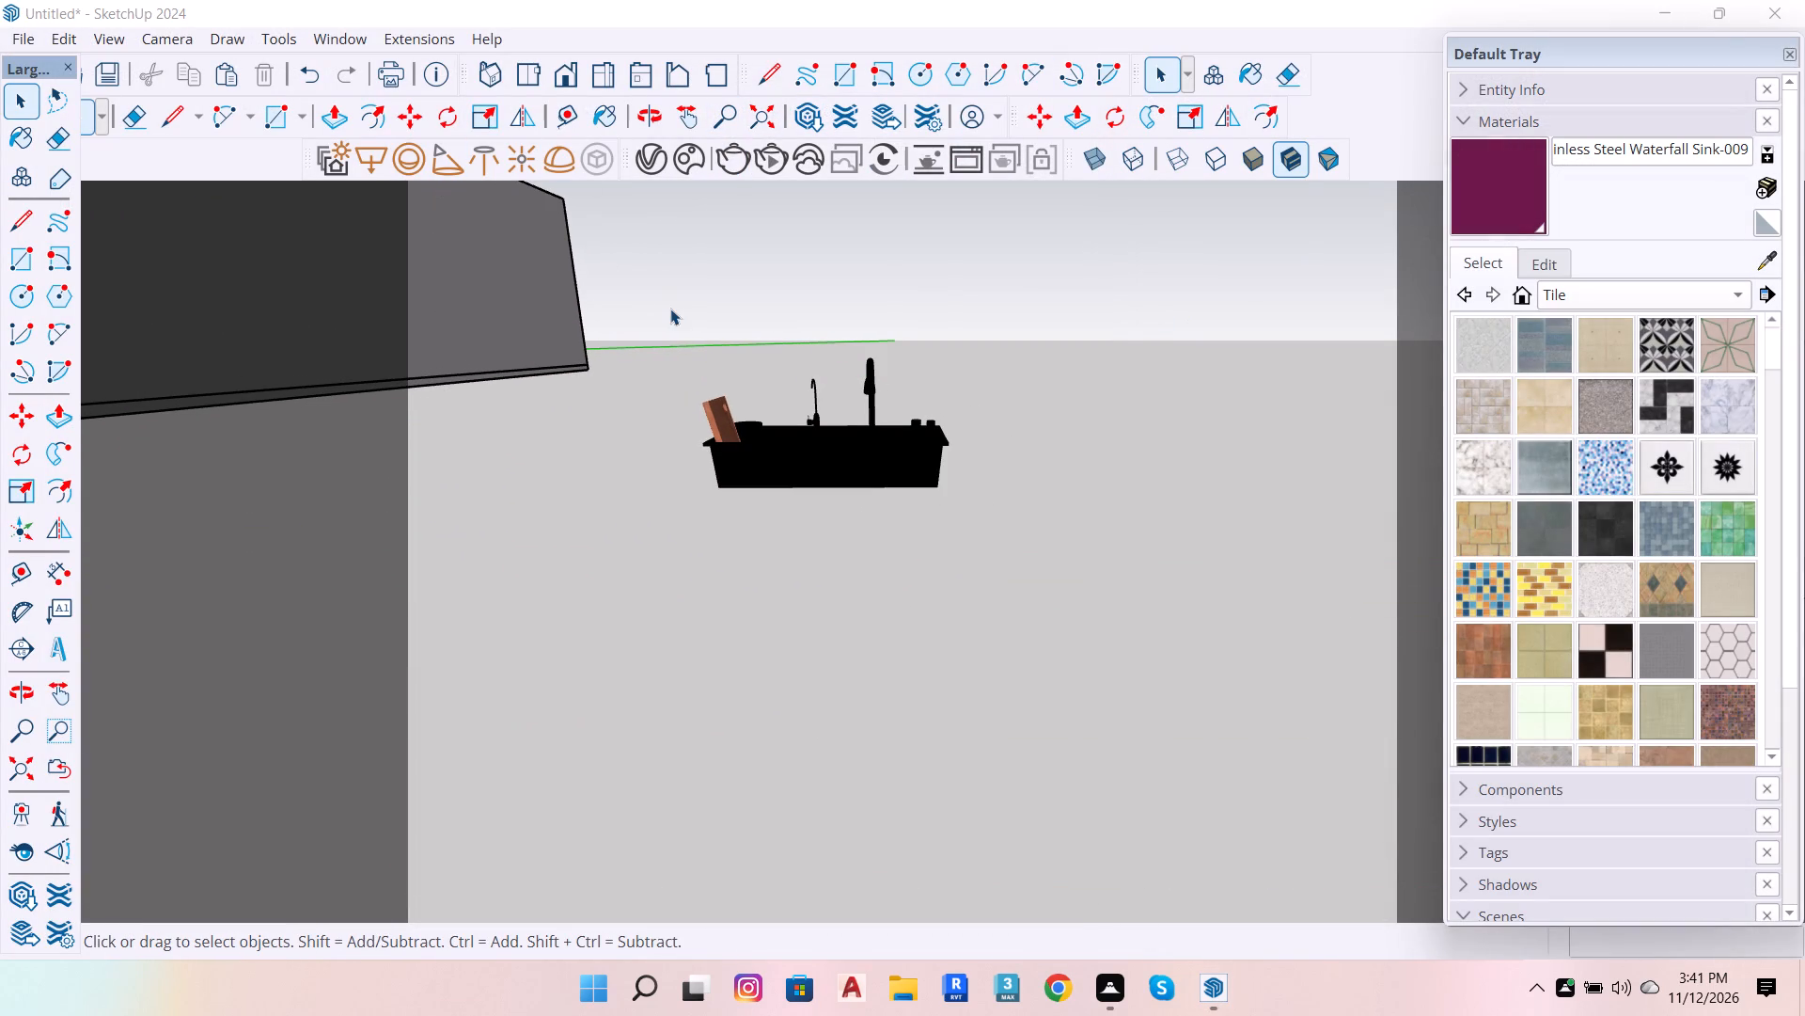
pyautogui.click(670, 309)
pyautogui.click(730, 155)
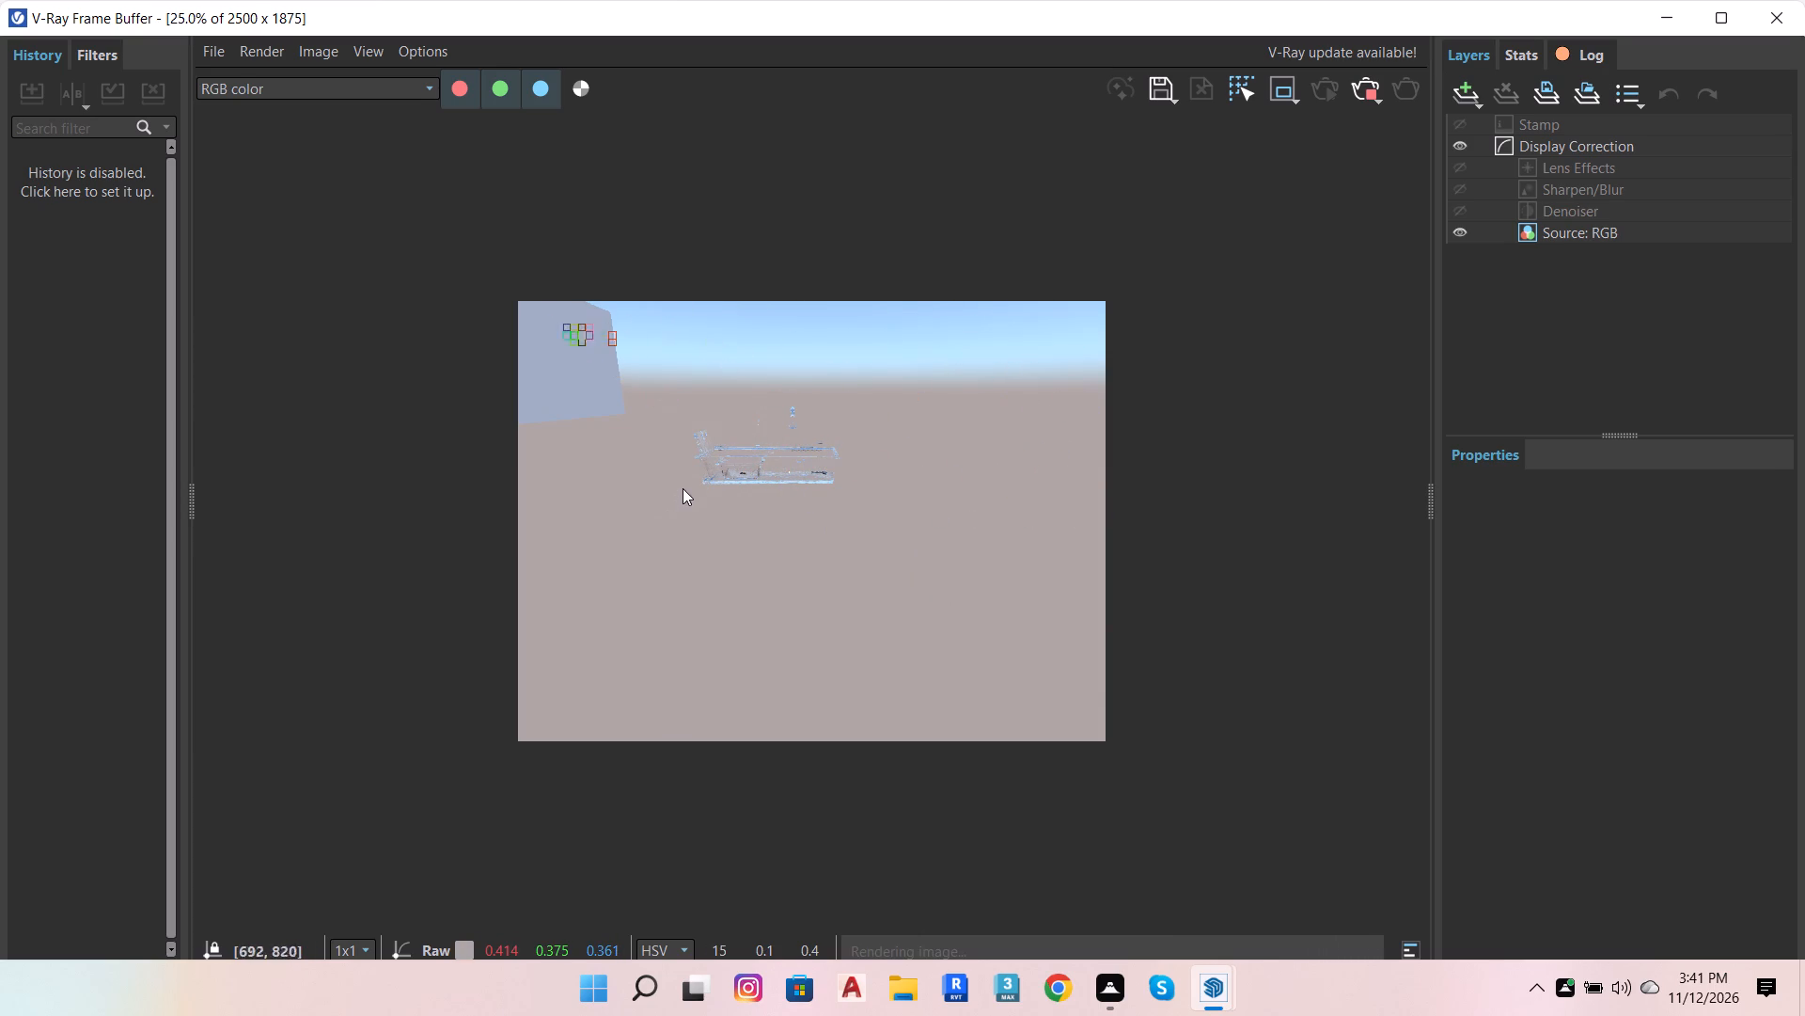
pyautogui.scroll(7, 790, 452)
pyautogui.scroll(-4, 783, 468)
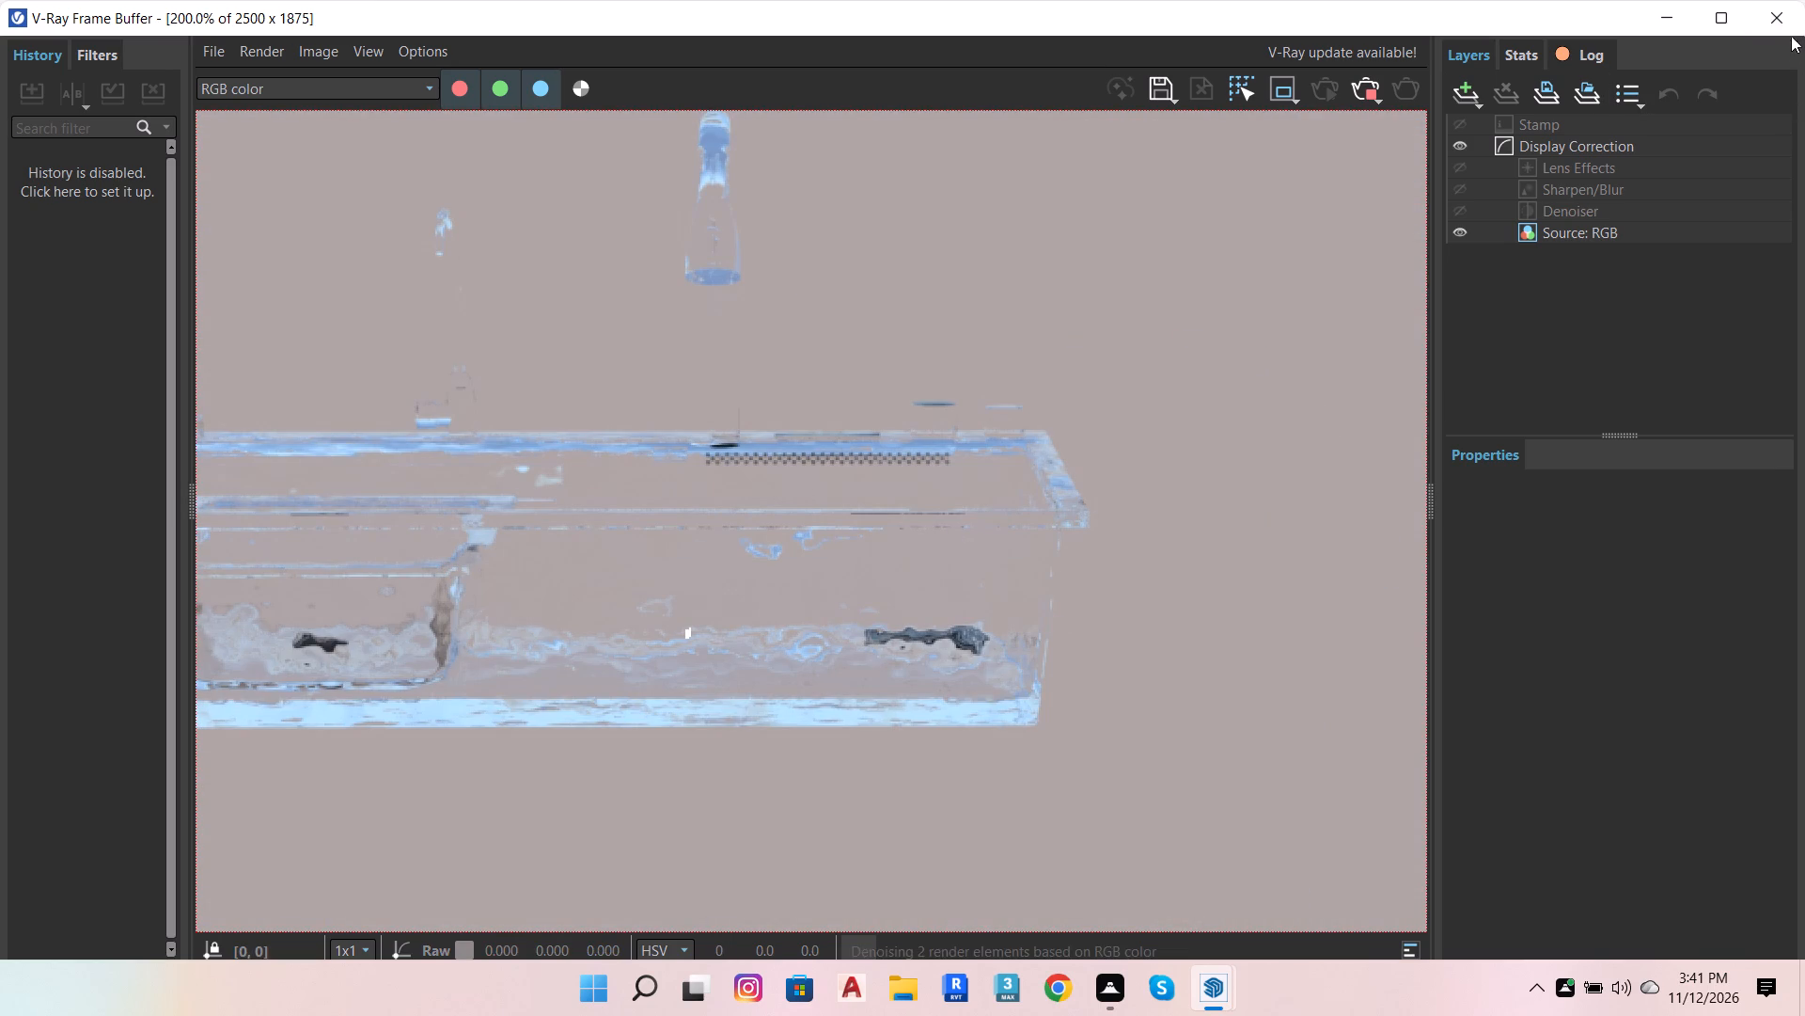
pyautogui.click(1789, 8)
# Stop the running render, revert the V-Ray render settings to their defaults, and close the Asset Editor.
pyautogui.scroll(-5, 1325, 408)
pyautogui.scroll(6, 970, 364)
pyautogui.scroll(-6, 1062, 423)
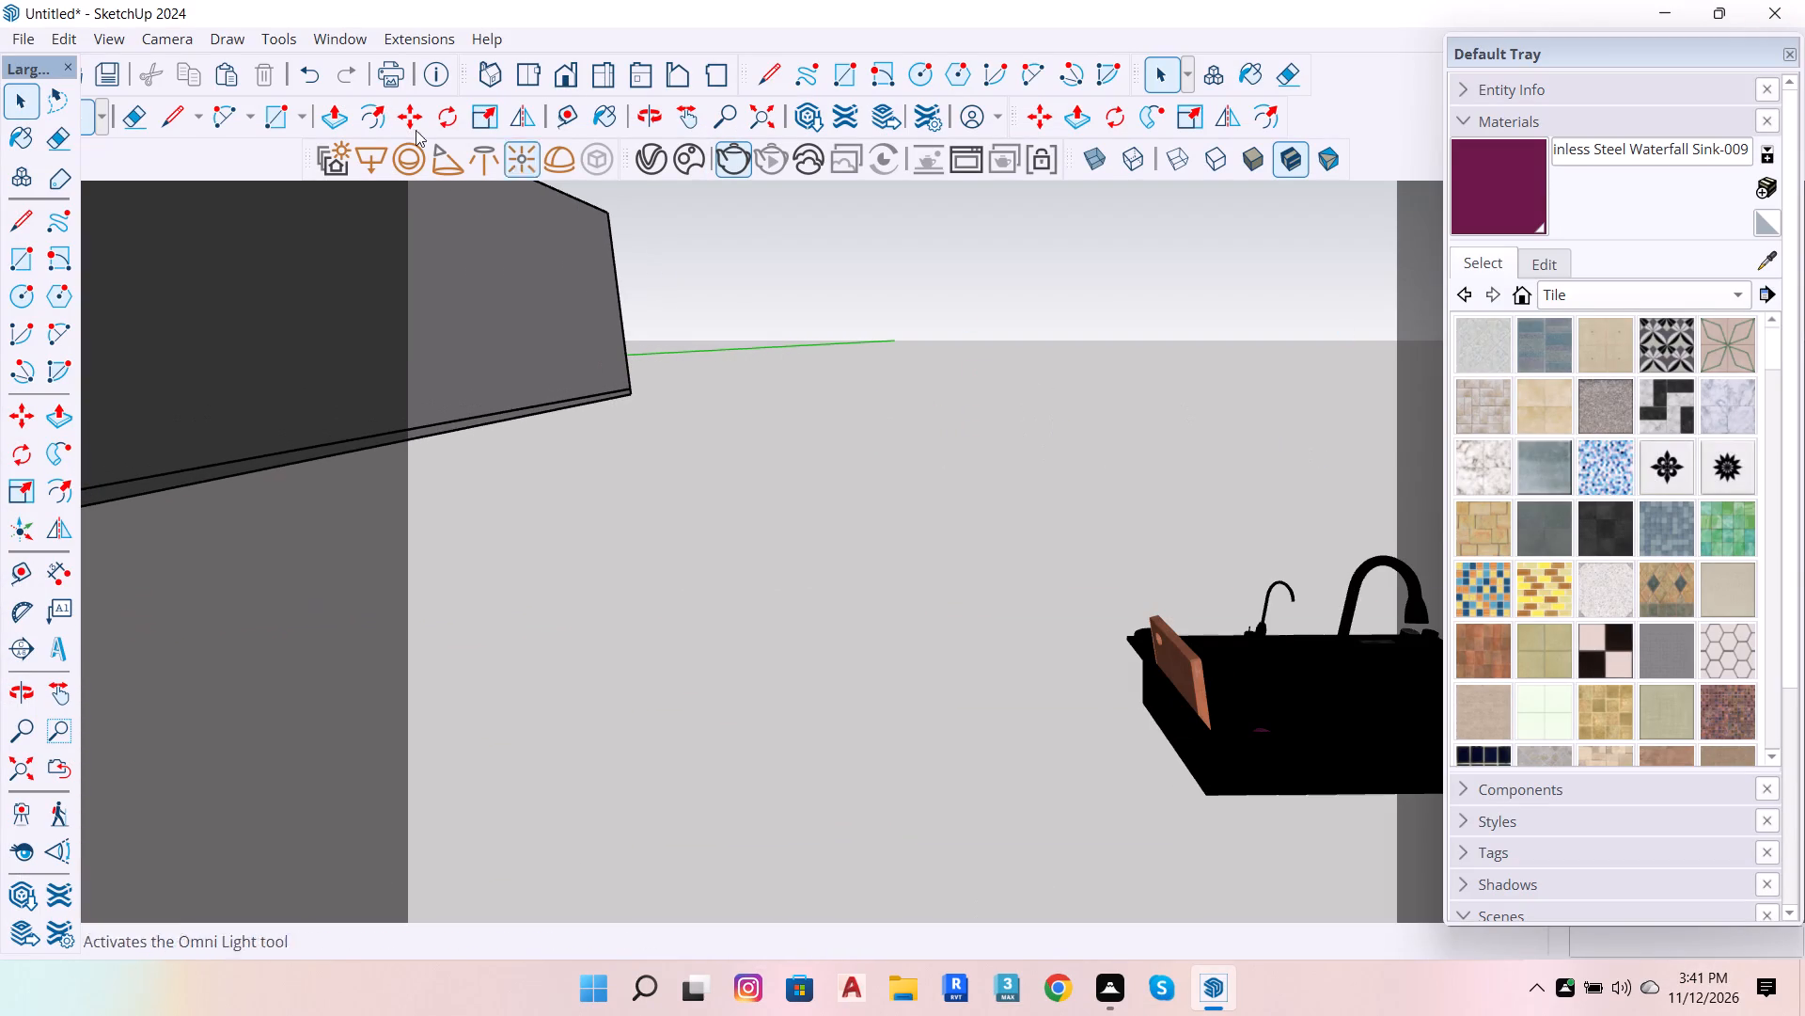
pyautogui.click(634, 171)
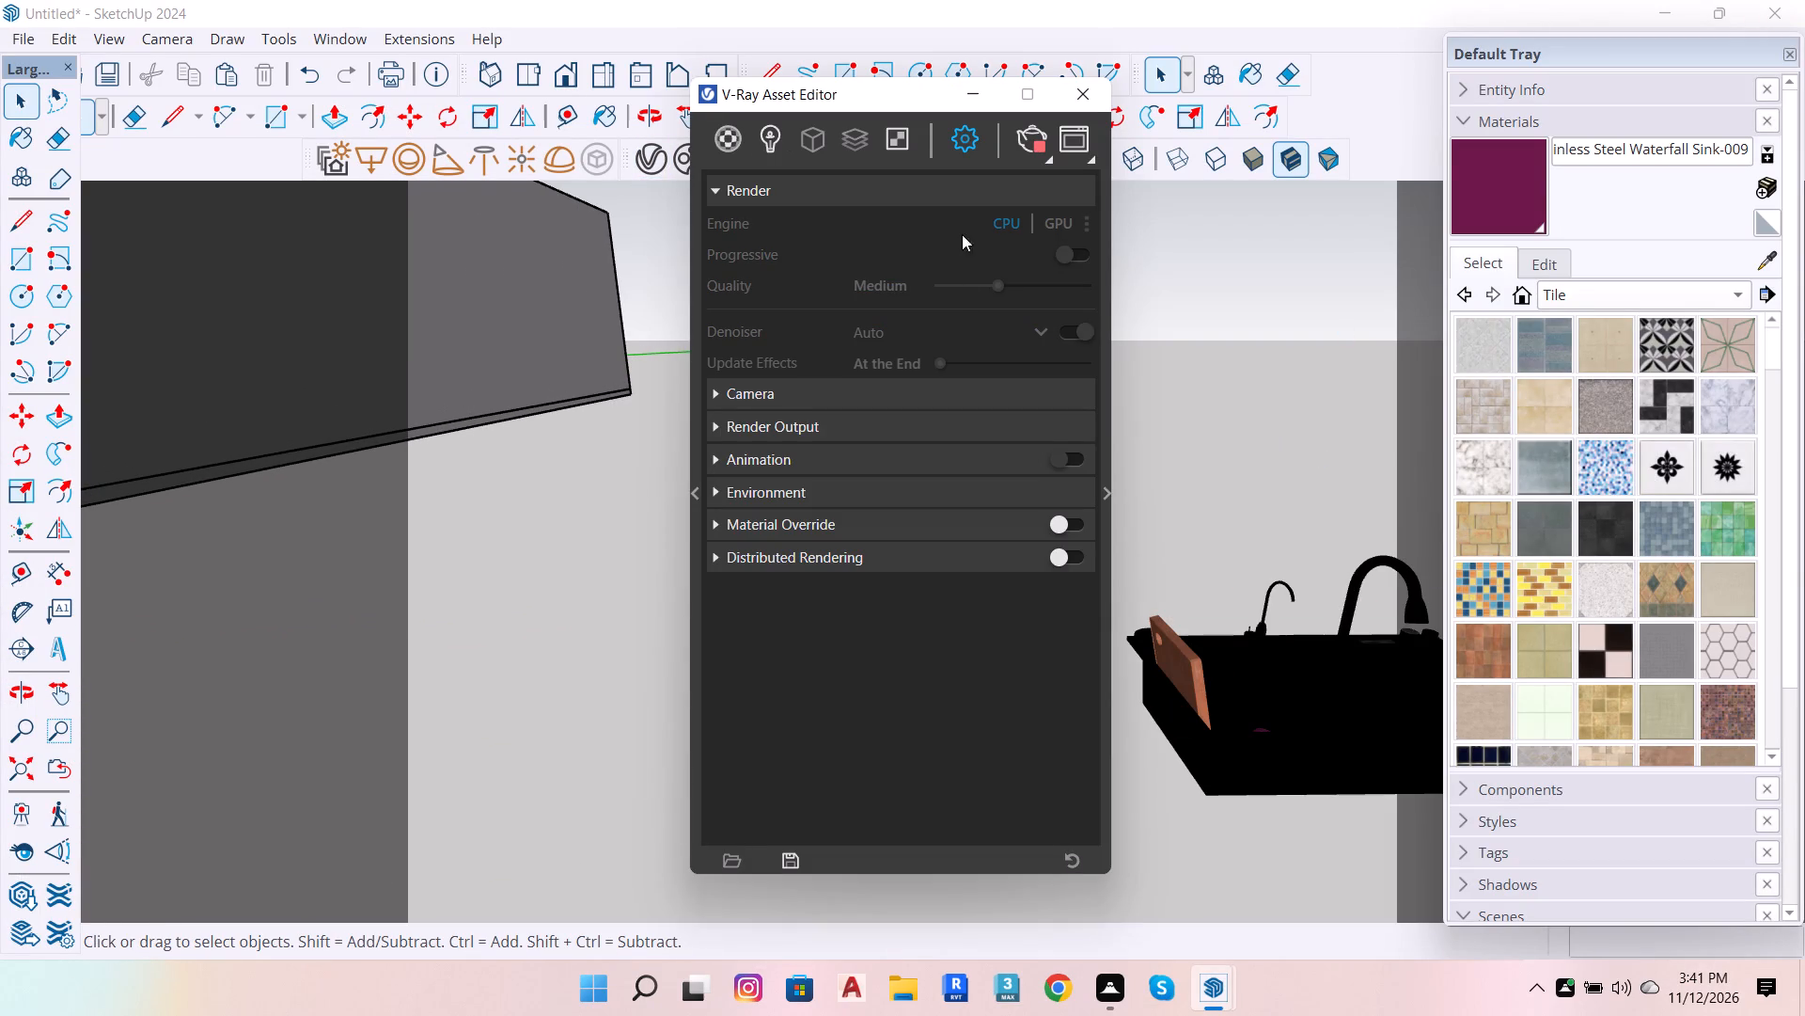
pyautogui.click(1066, 855)
pyautogui.click(1019, 147)
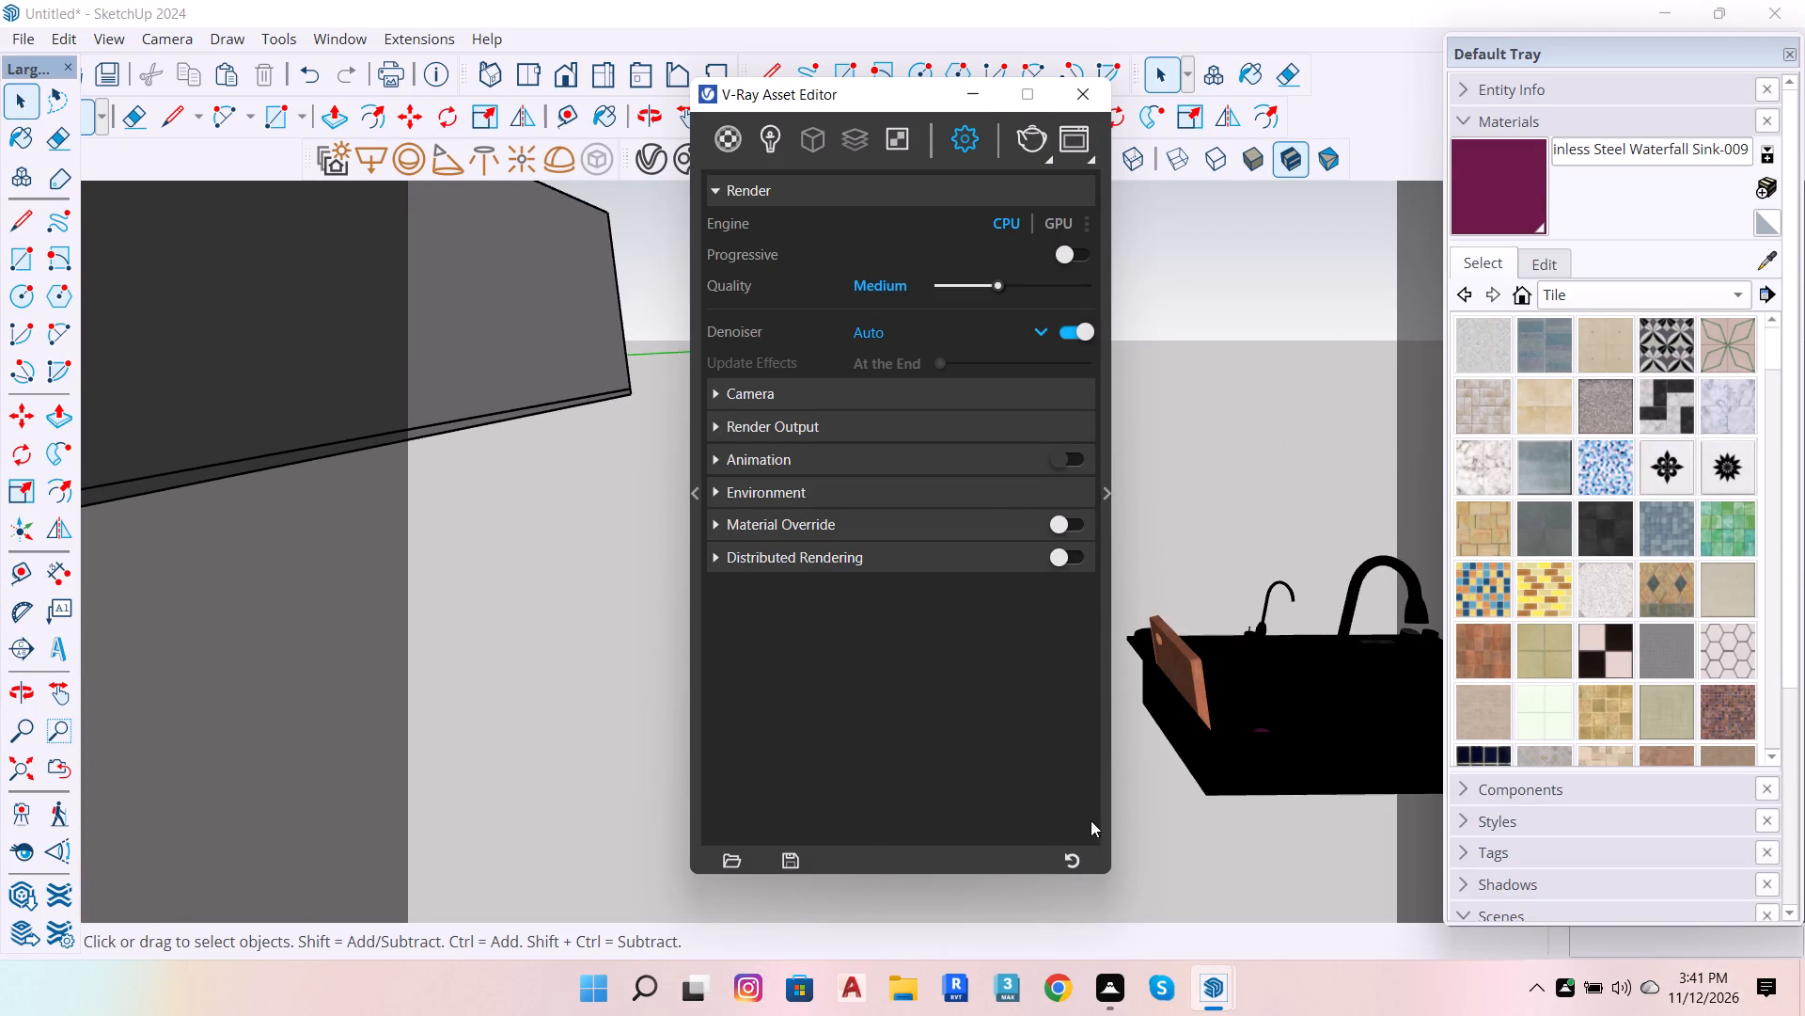
pyautogui.click(1065, 865)
pyautogui.click(974, 490)
pyautogui.click(1151, 394)
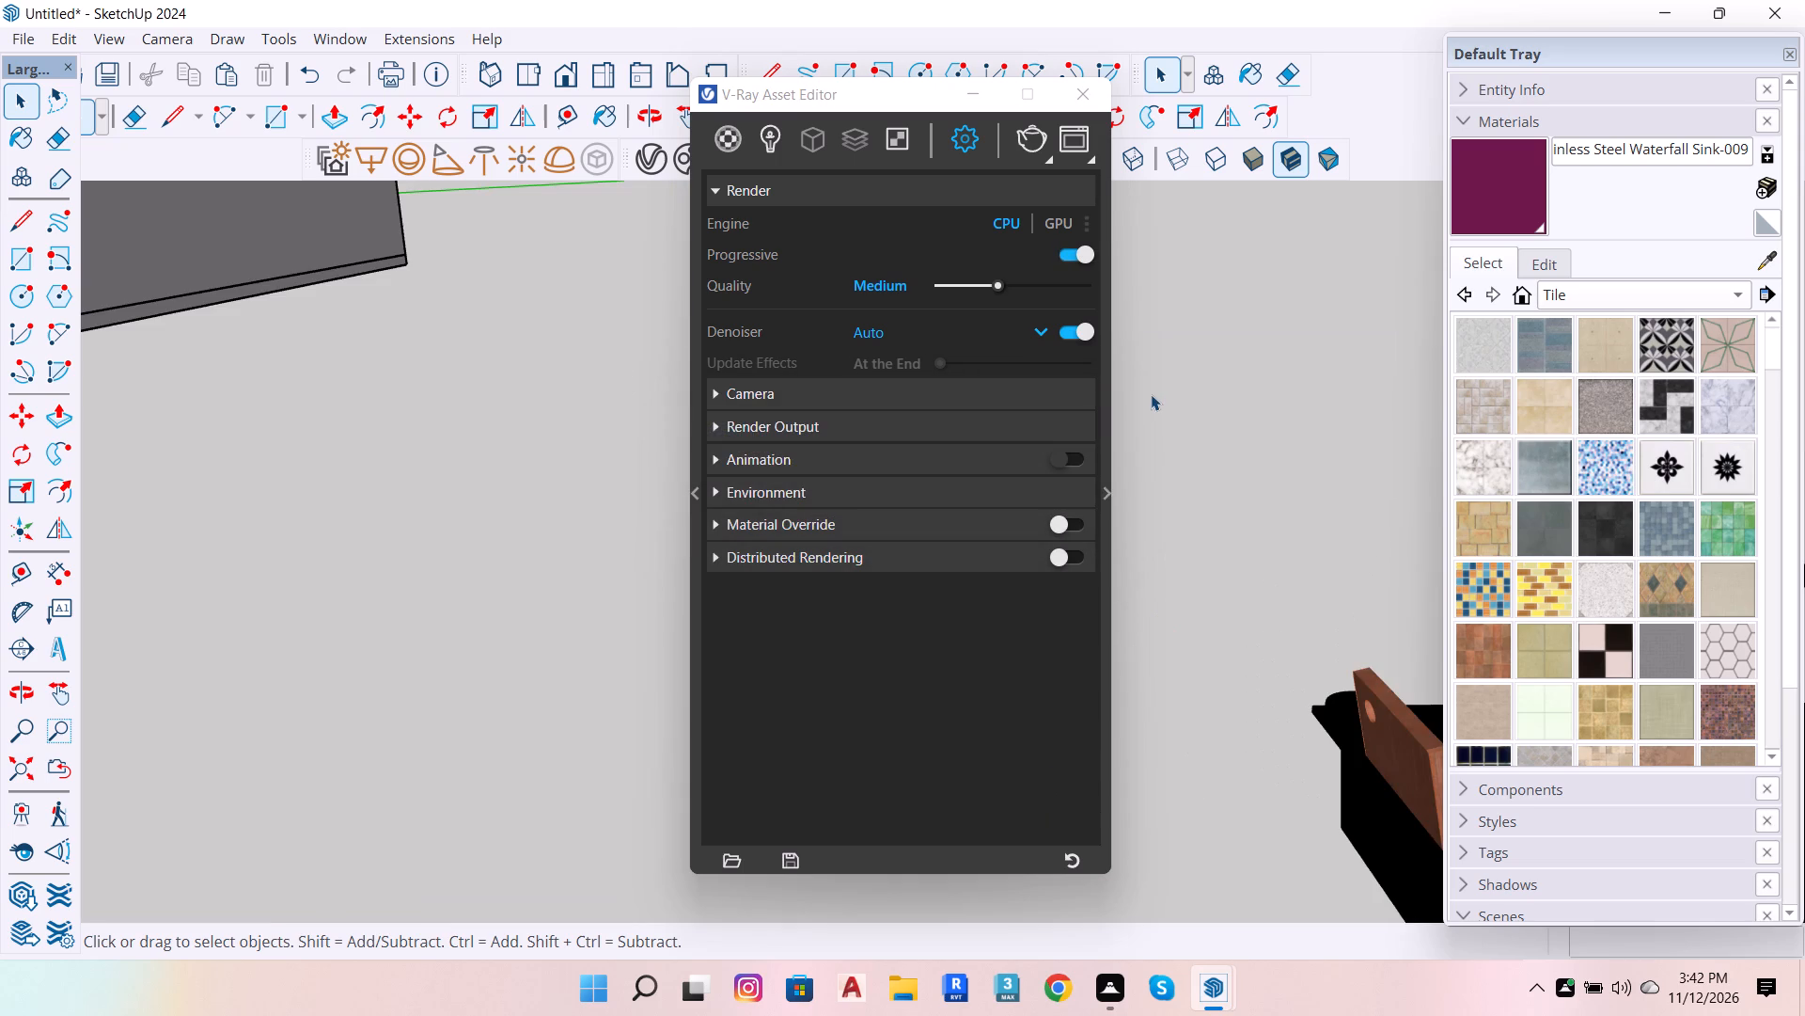
pyautogui.click(1075, 79)
# Examine the sink model beside the house from several distances.
pyautogui.scroll(-6, 1104, 466)
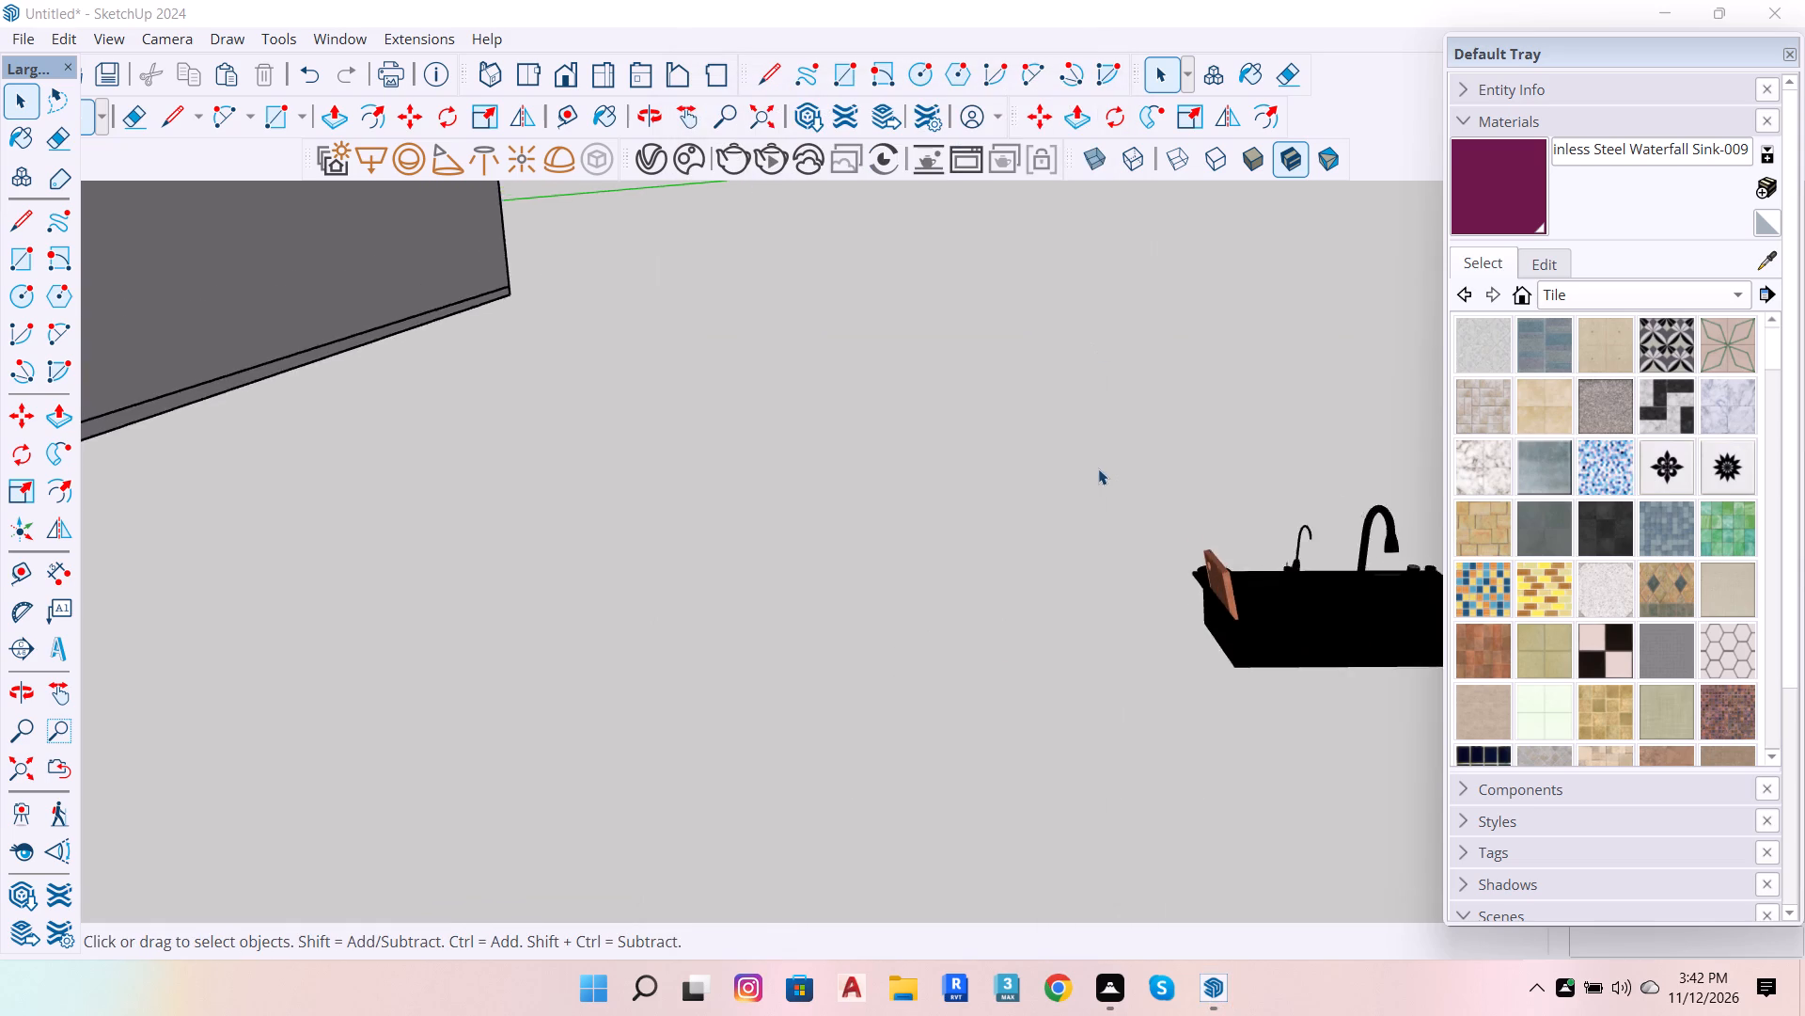
pyautogui.scroll(-7, 1059, 448)
pyautogui.scroll(6, 1181, 540)
pyautogui.scroll(7, 1213, 468)
pyautogui.scroll(-7, 1029, 410)
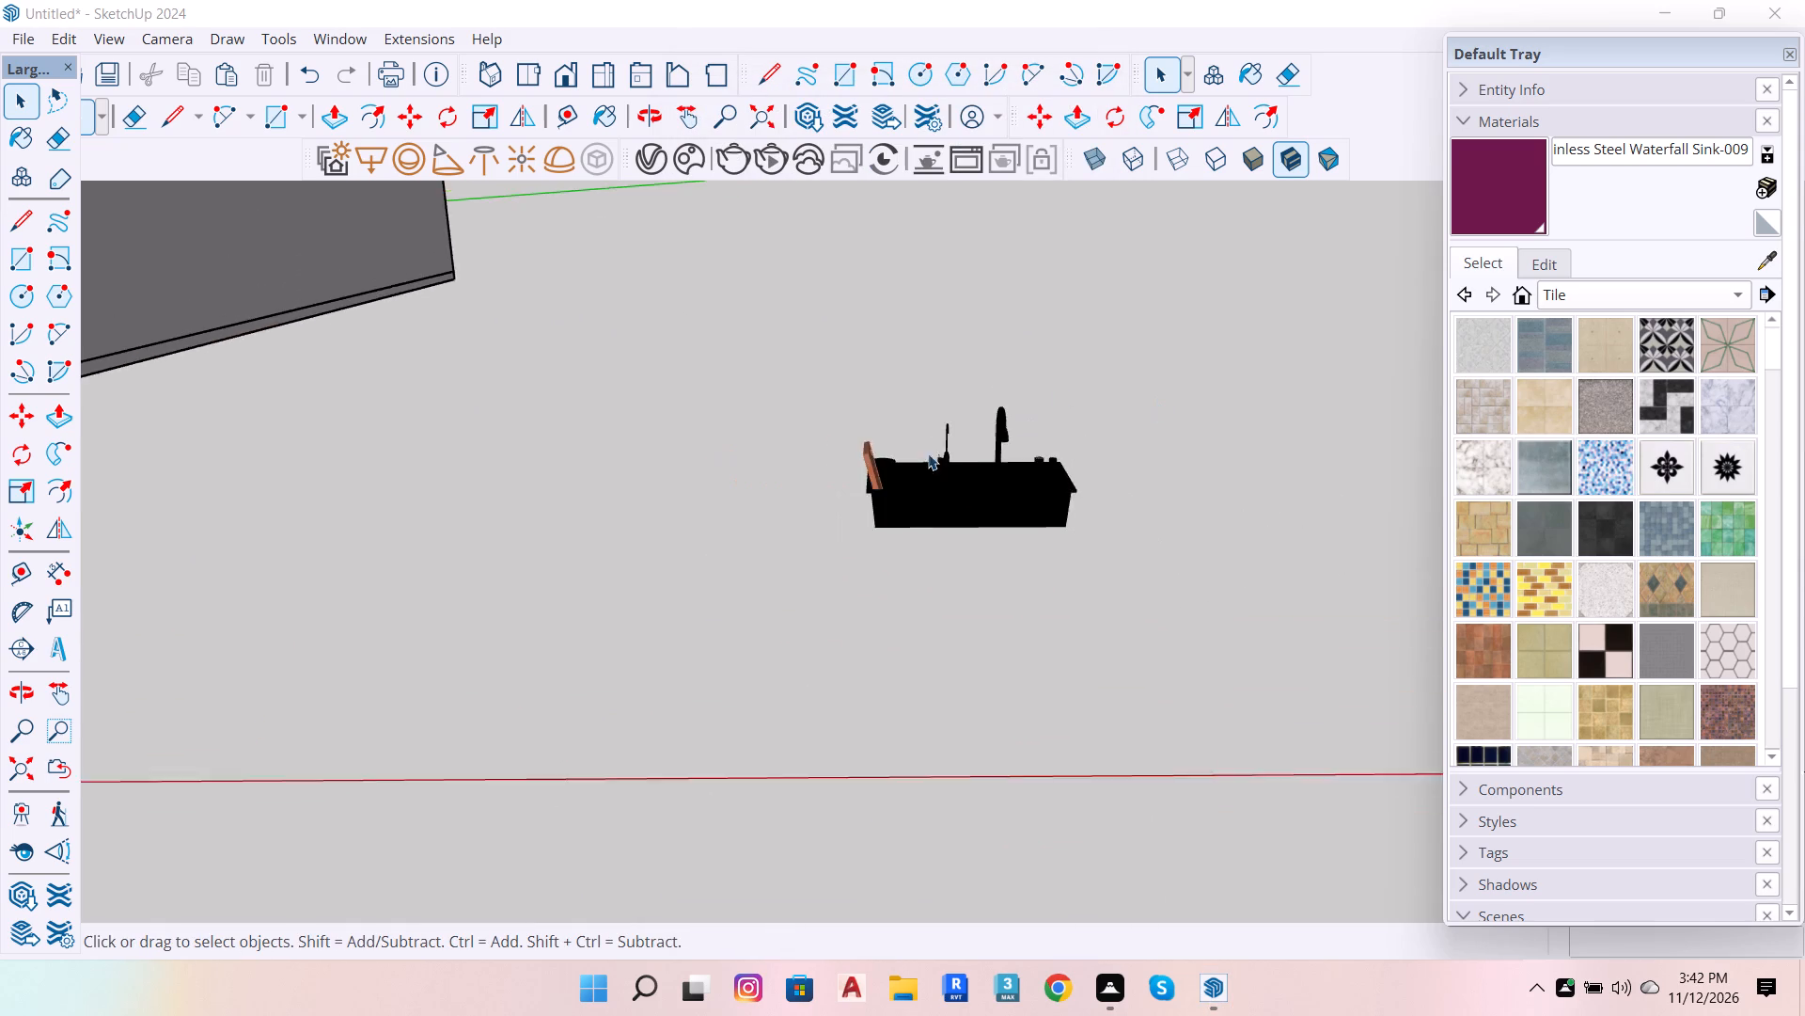
pyautogui.scroll(7, 903, 453)
pyautogui.scroll(-7, 885, 579)
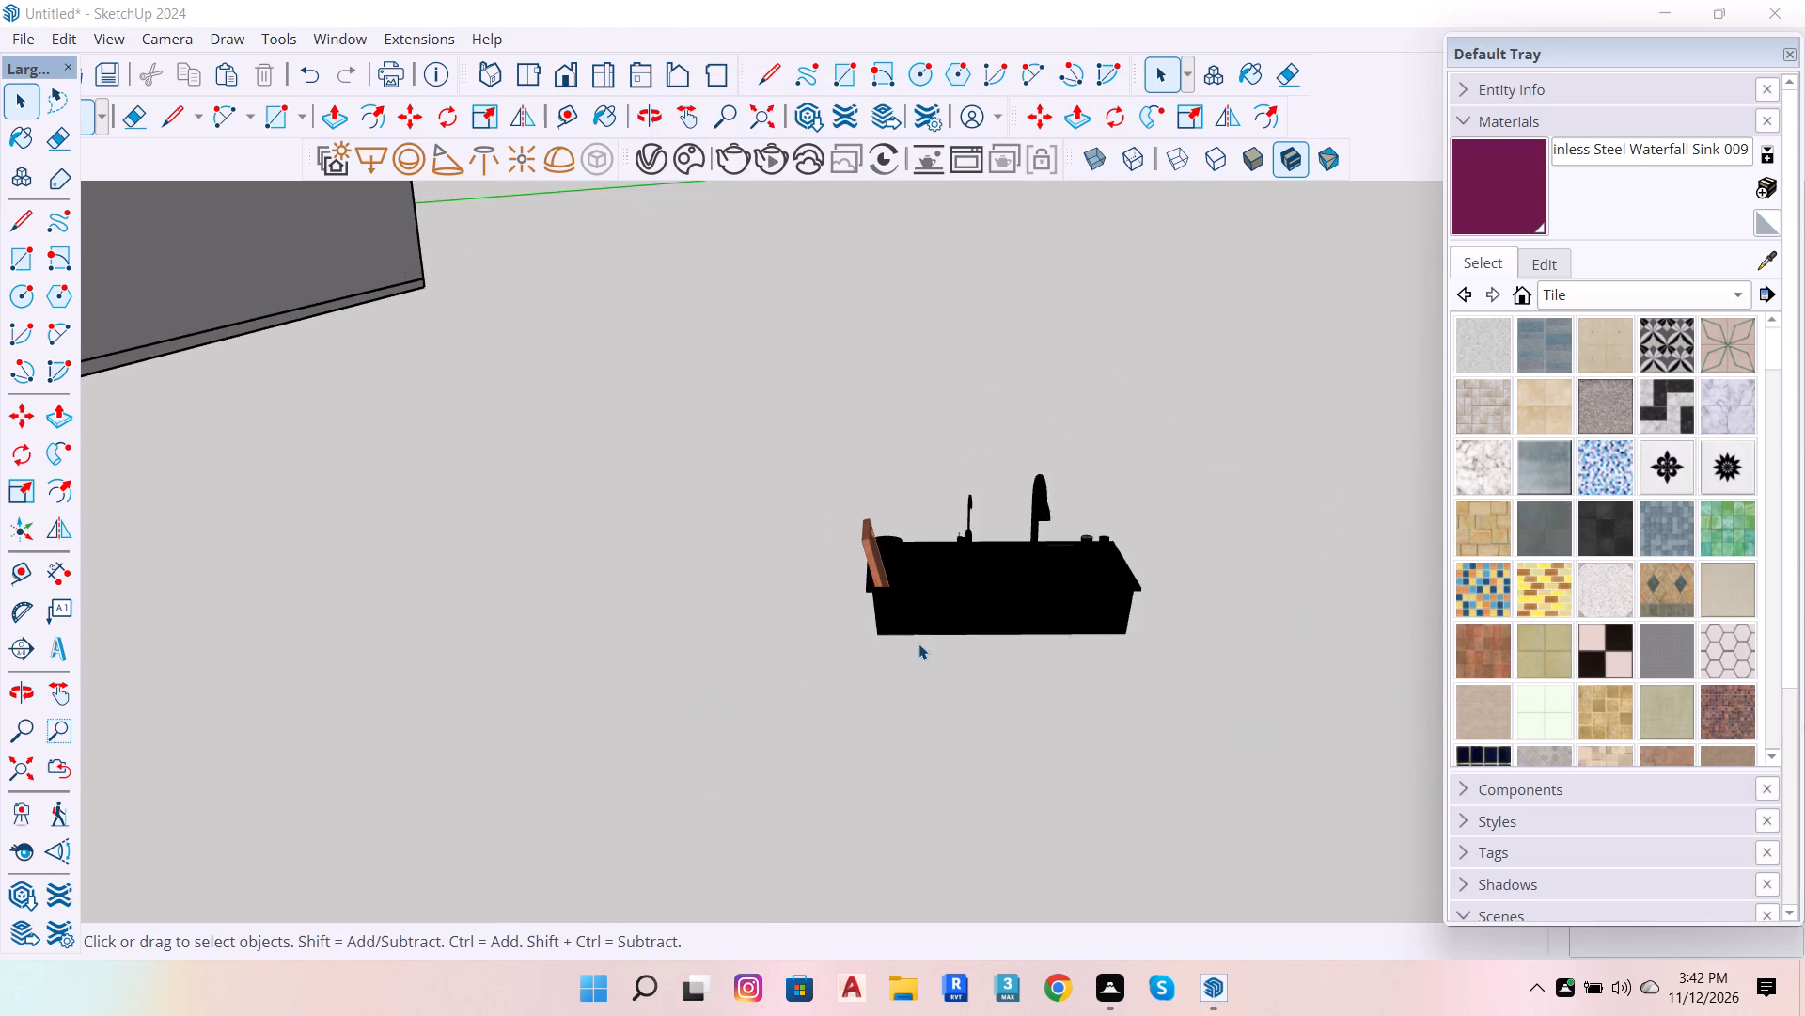
pyautogui.scroll(-20, 918, 643)
pyautogui.scroll(-7, 918, 643)
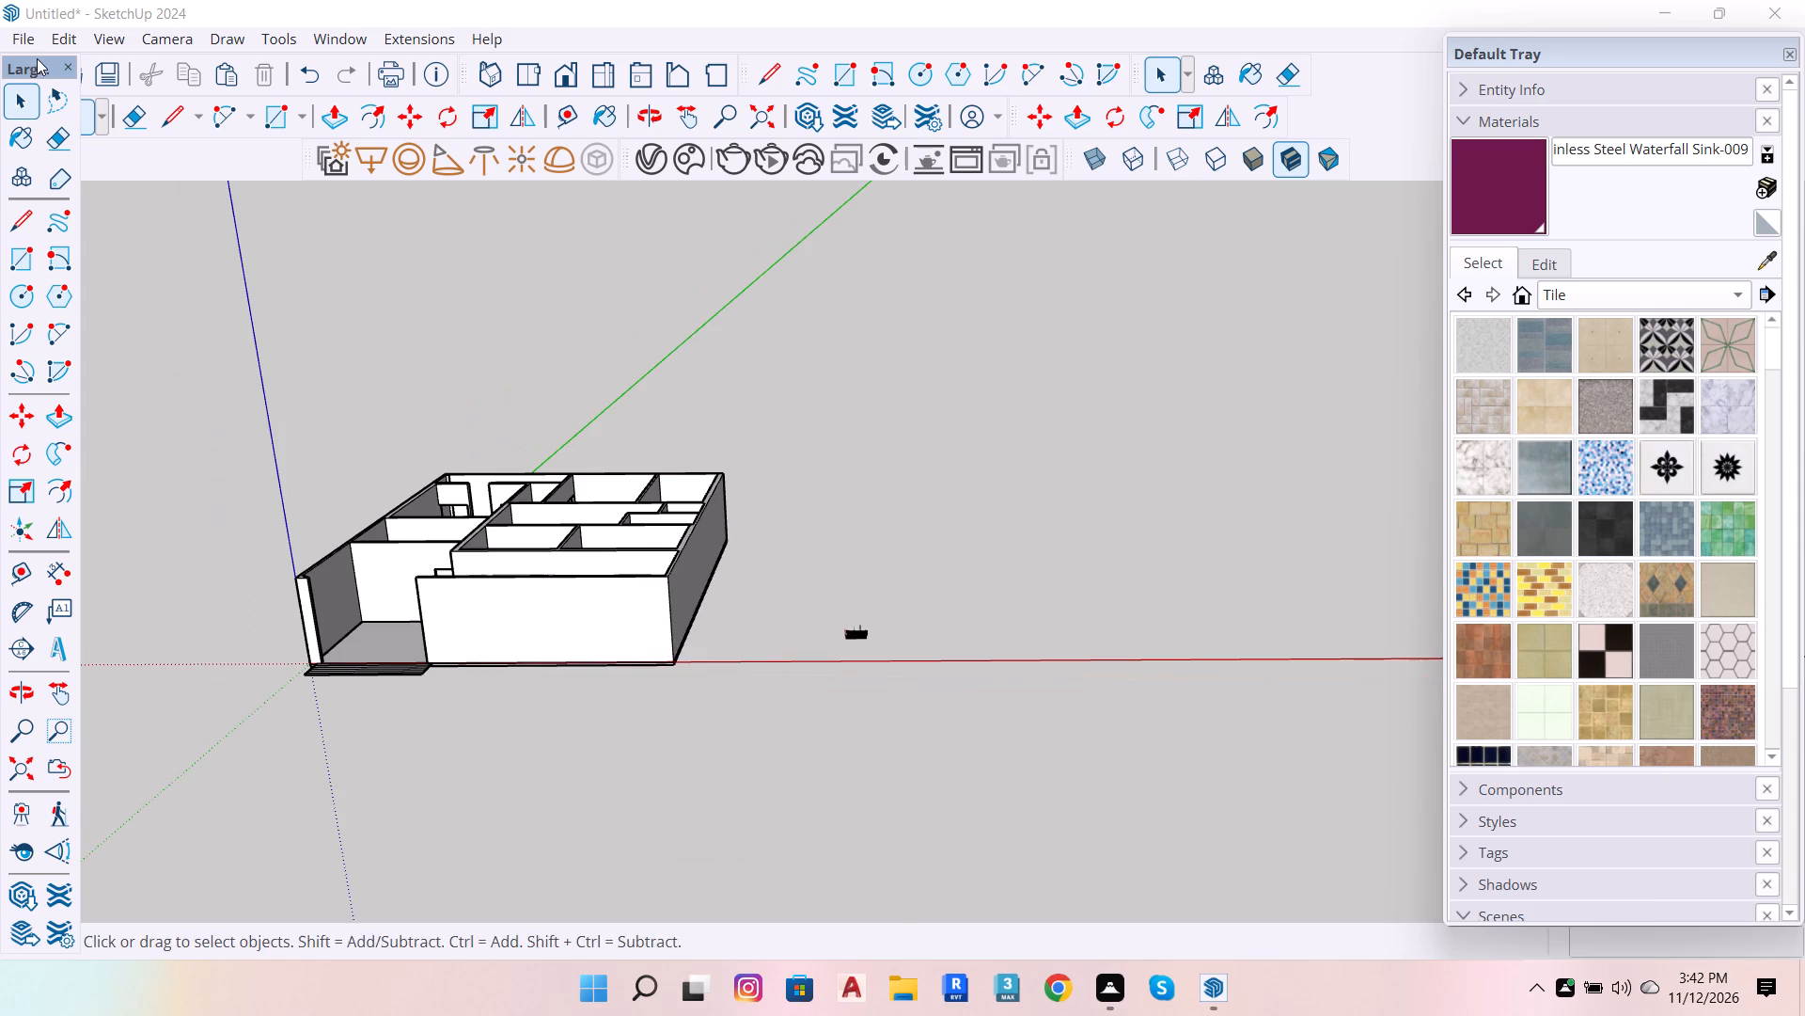
# Import the SketchUp model "sketchup+door+window+collection" from the Downloads folder.
pyautogui.click(663, 110)
pyautogui.moveTo(752, 321); pyautogui.dragTo(783, 431)
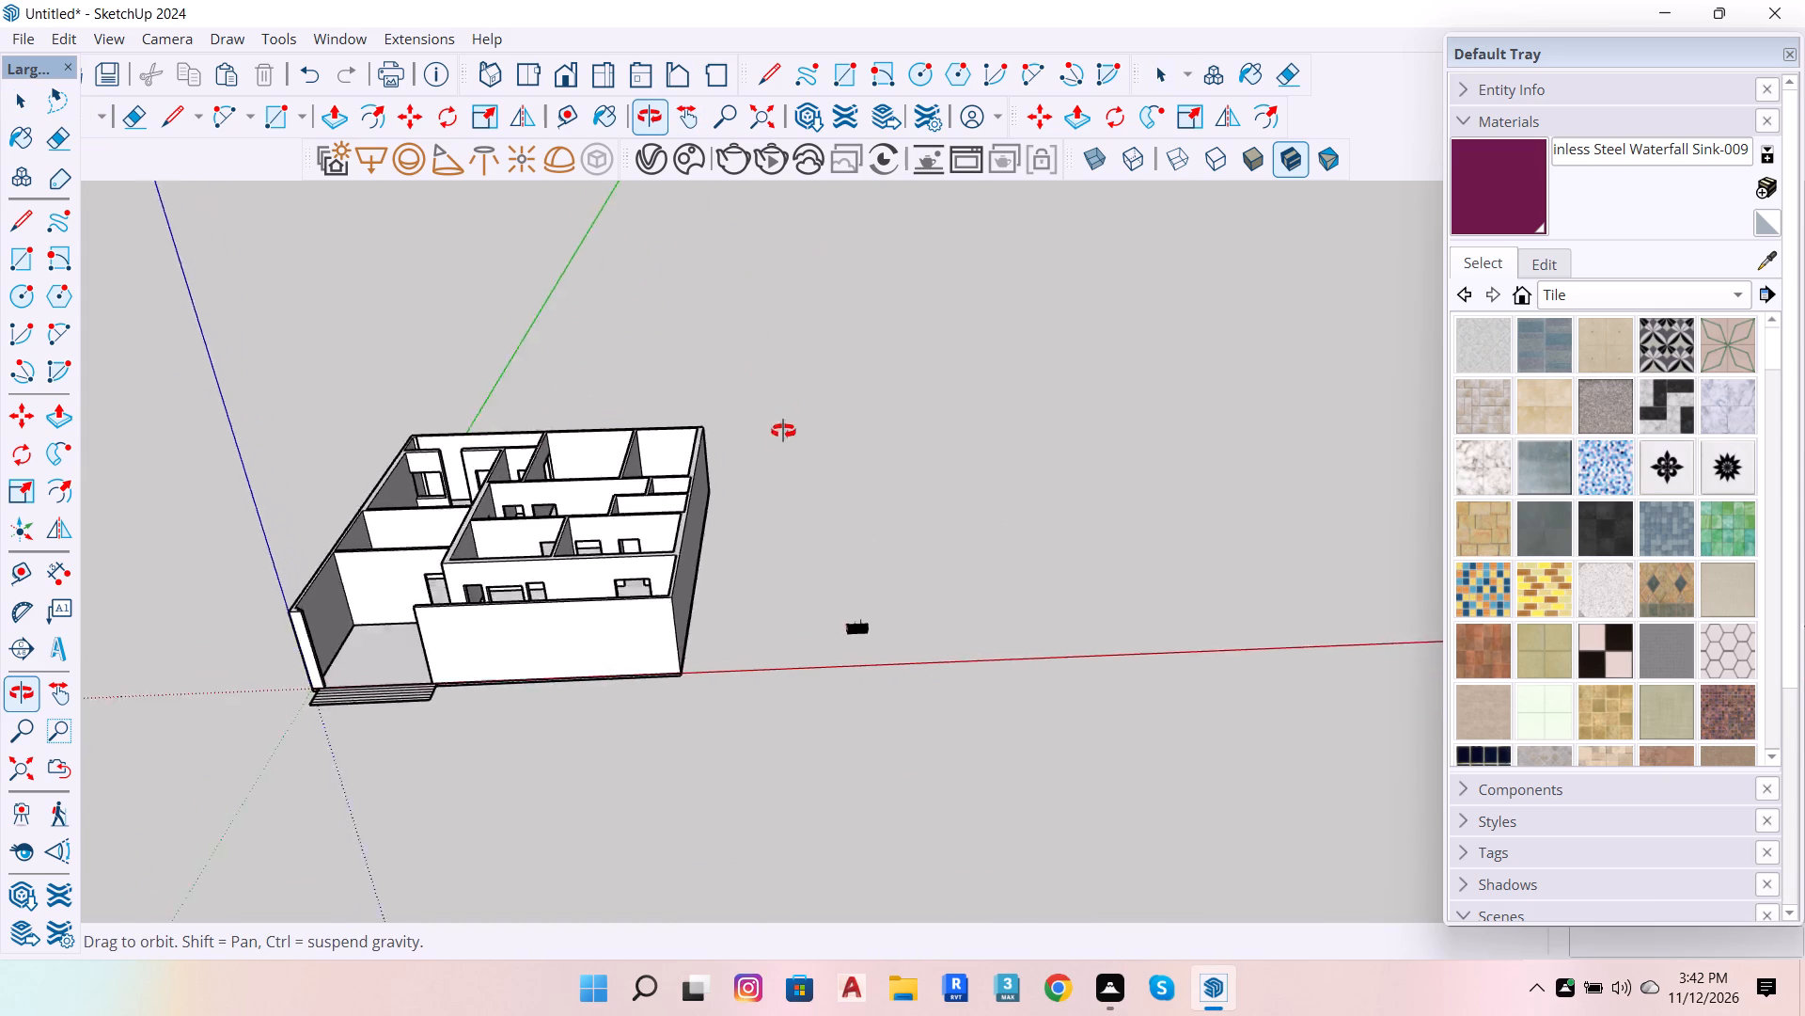
pyautogui.moveTo(783, 431); pyautogui.dragTo(808, 682)
pyautogui.scroll(6, 597, 648)
pyautogui.scroll(-7, 640, 444)
pyautogui.scroll(7, 159, 417)
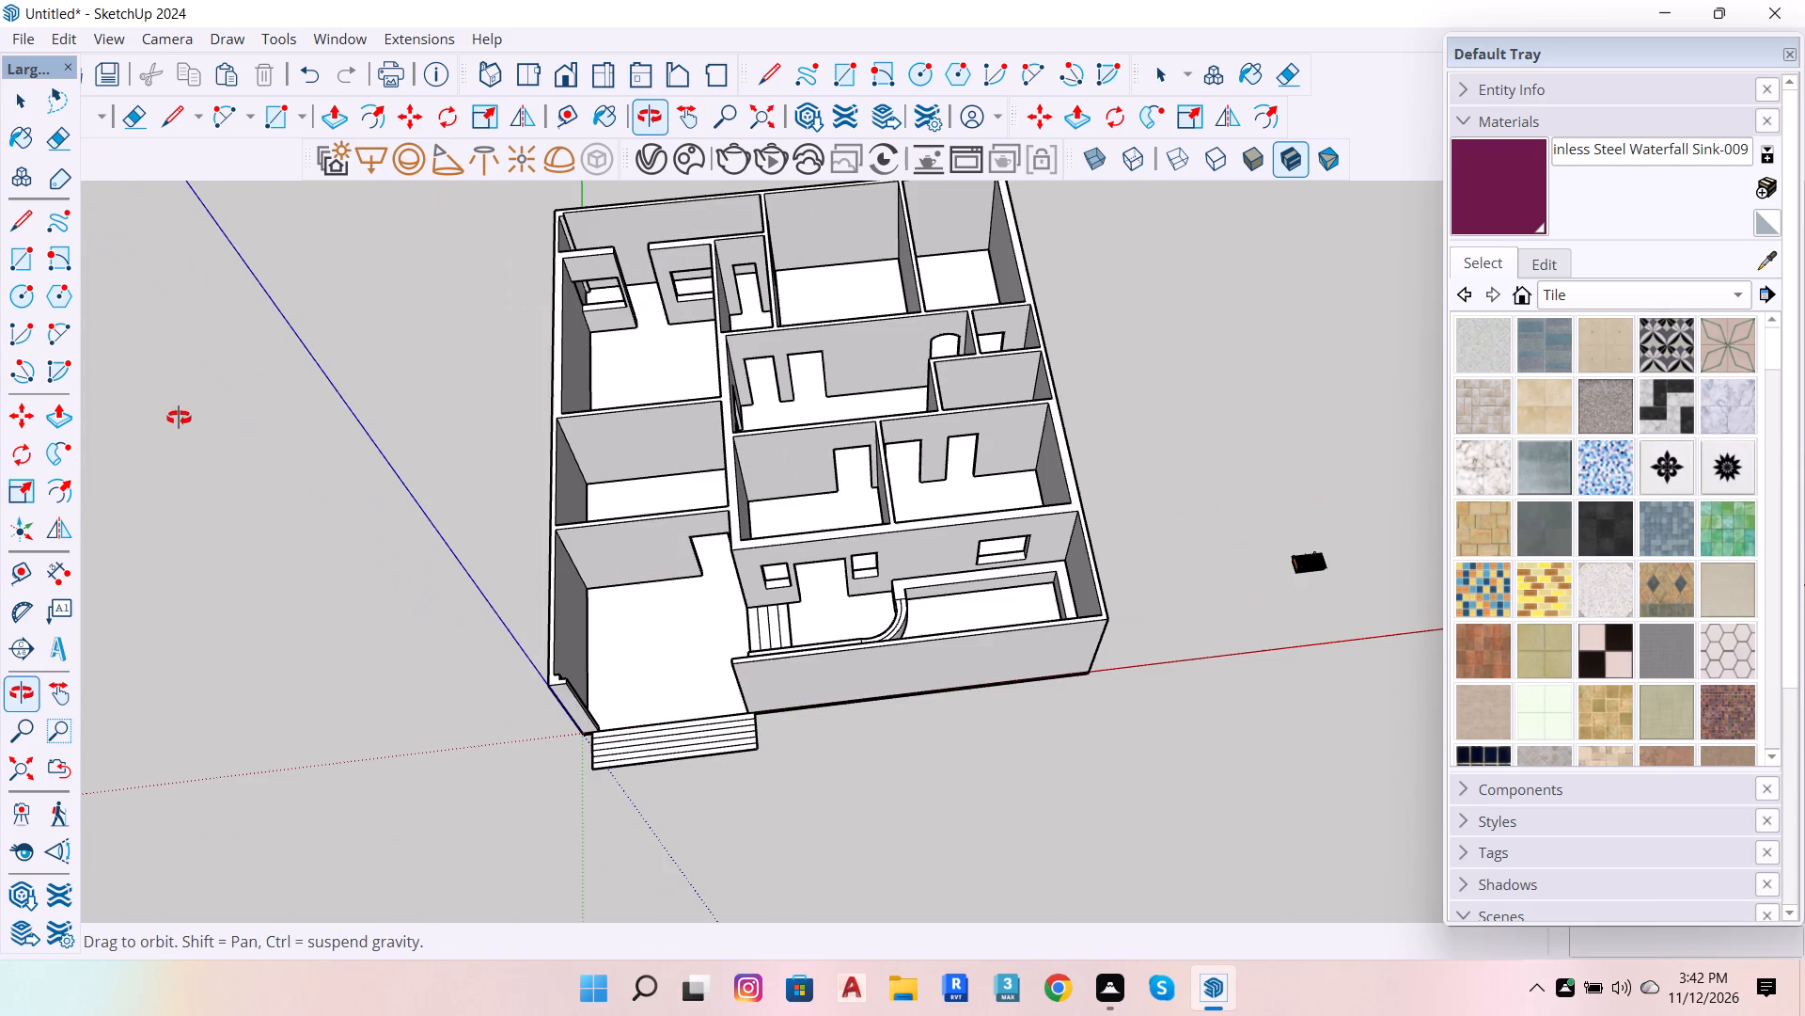
pyautogui.click(21, 45)
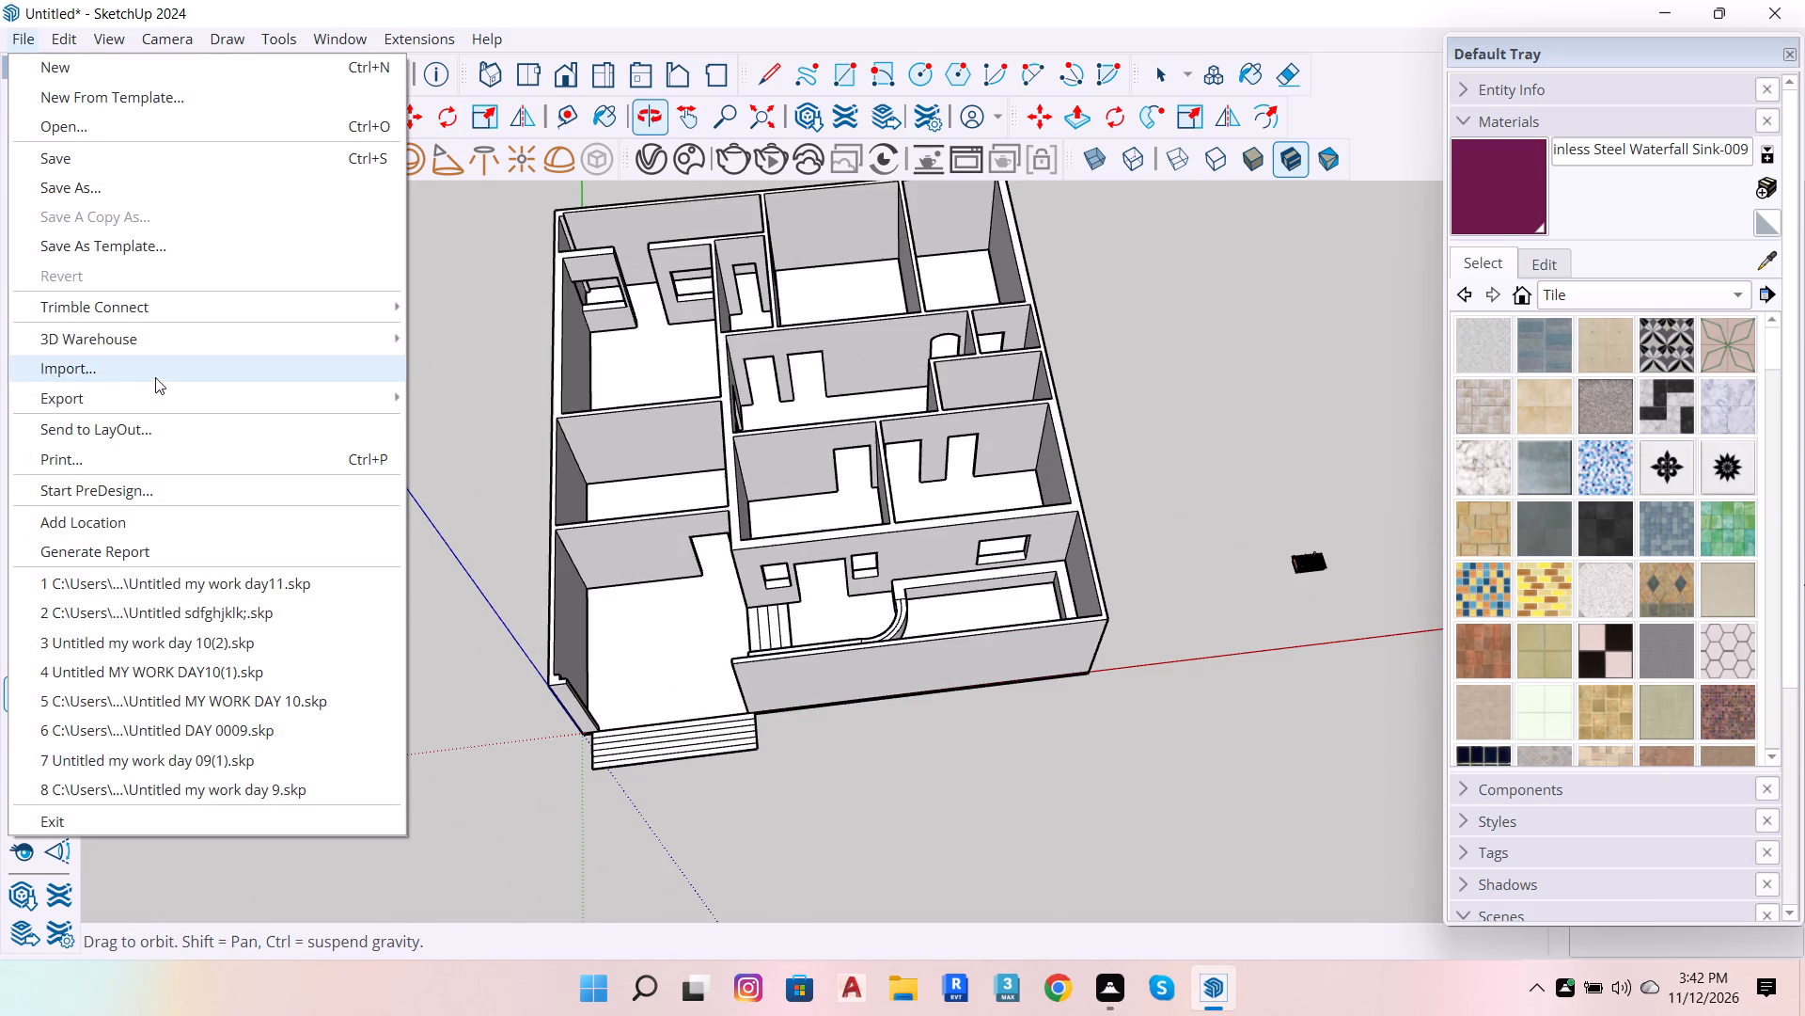
pyautogui.click(128, 357)
pyautogui.scroll(-7, 495, 357)
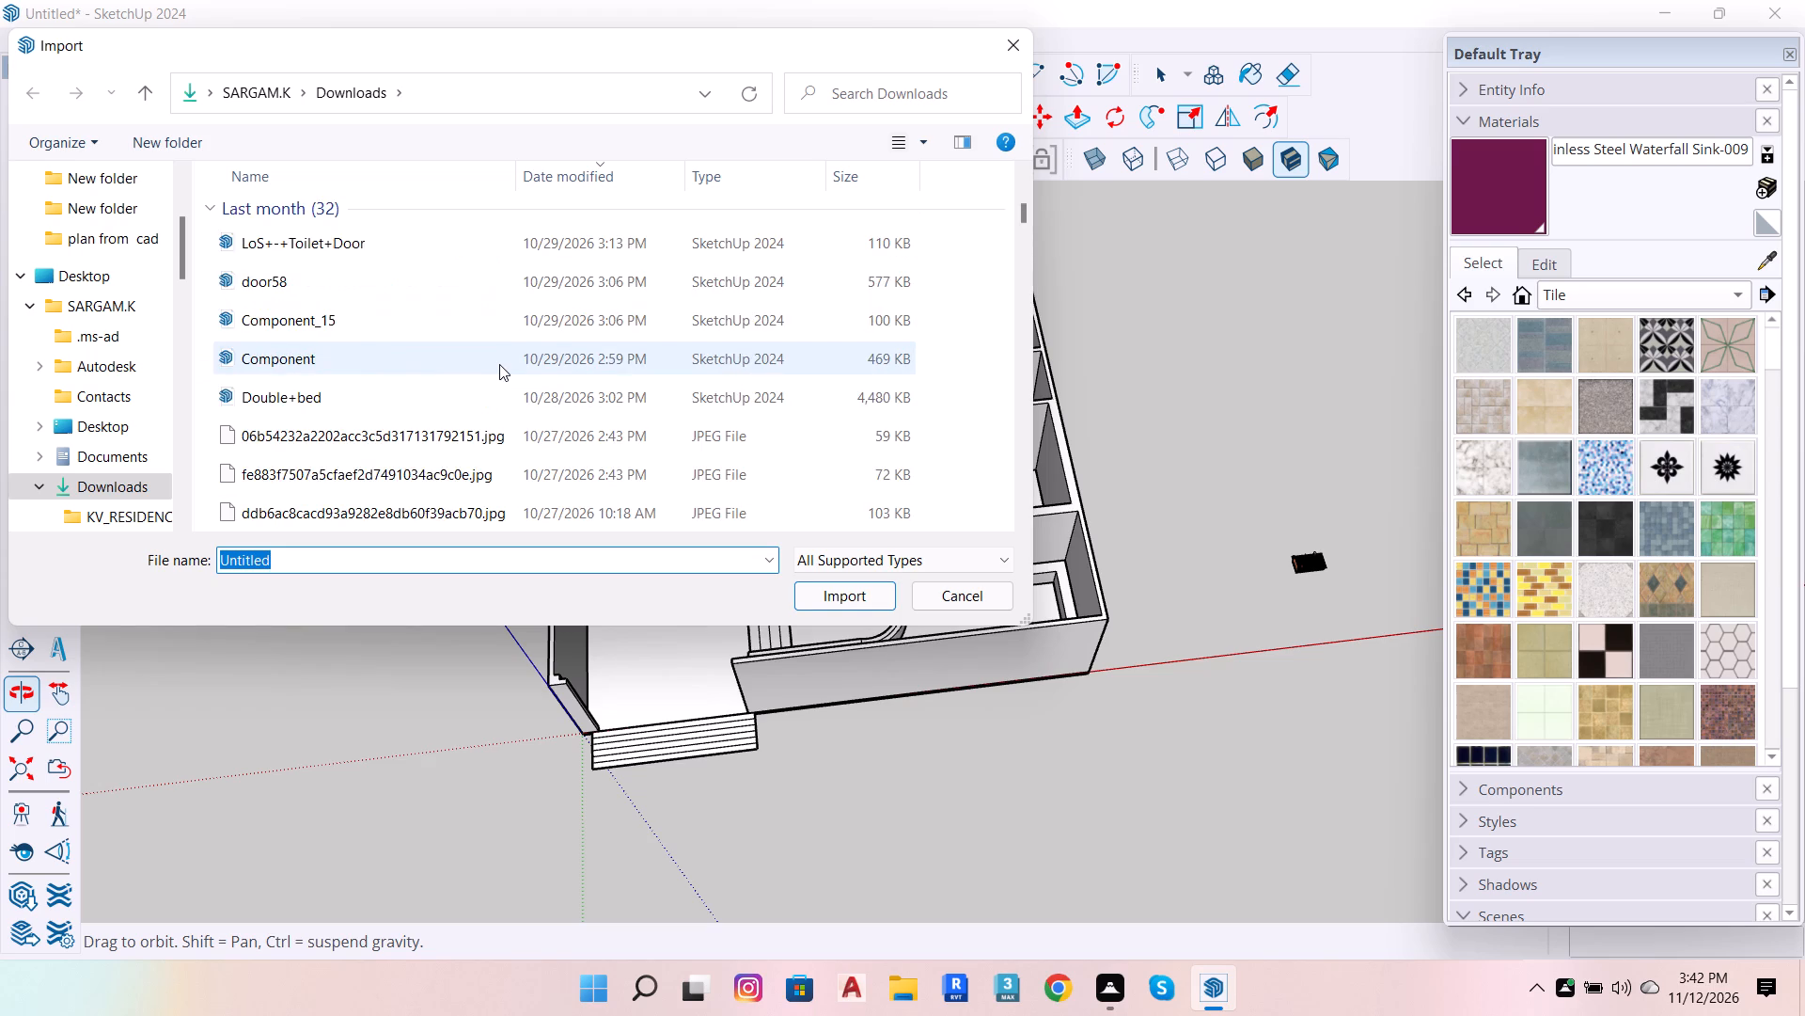
pyautogui.scroll(-6, 499, 364)
pyautogui.scroll(7, 500, 367)
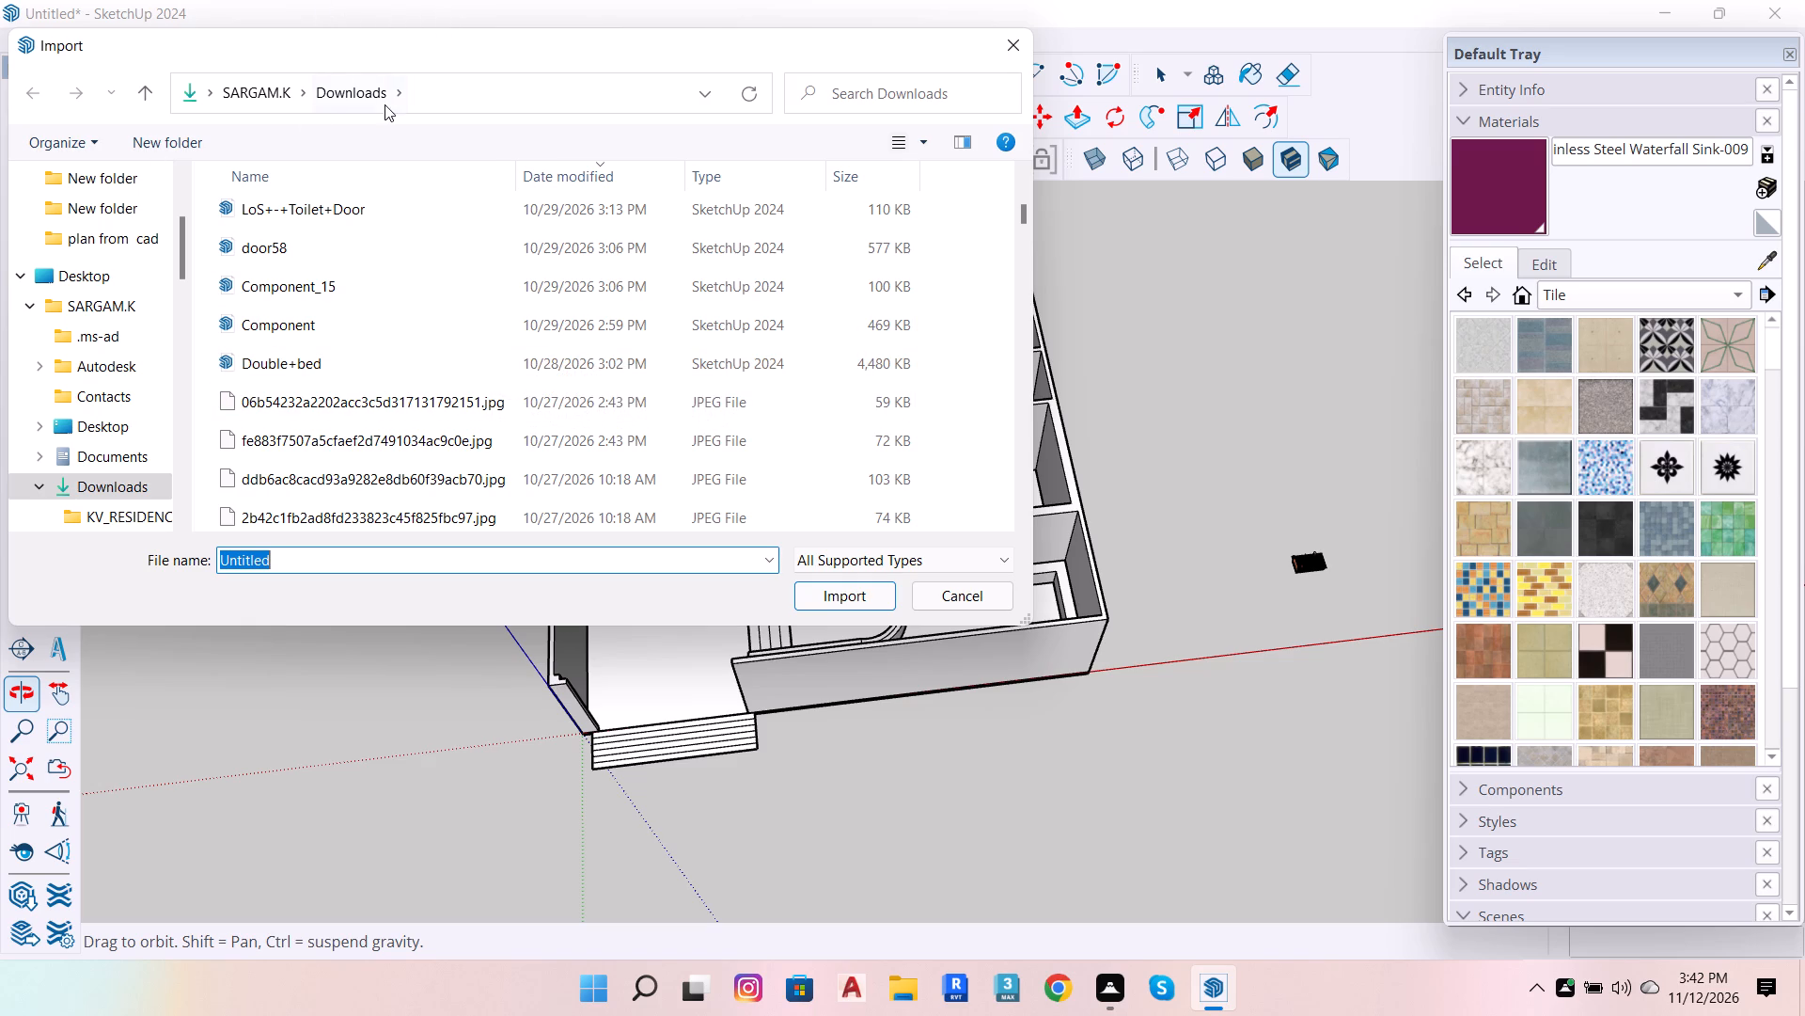
pyautogui.scroll(-4, 489, 266)
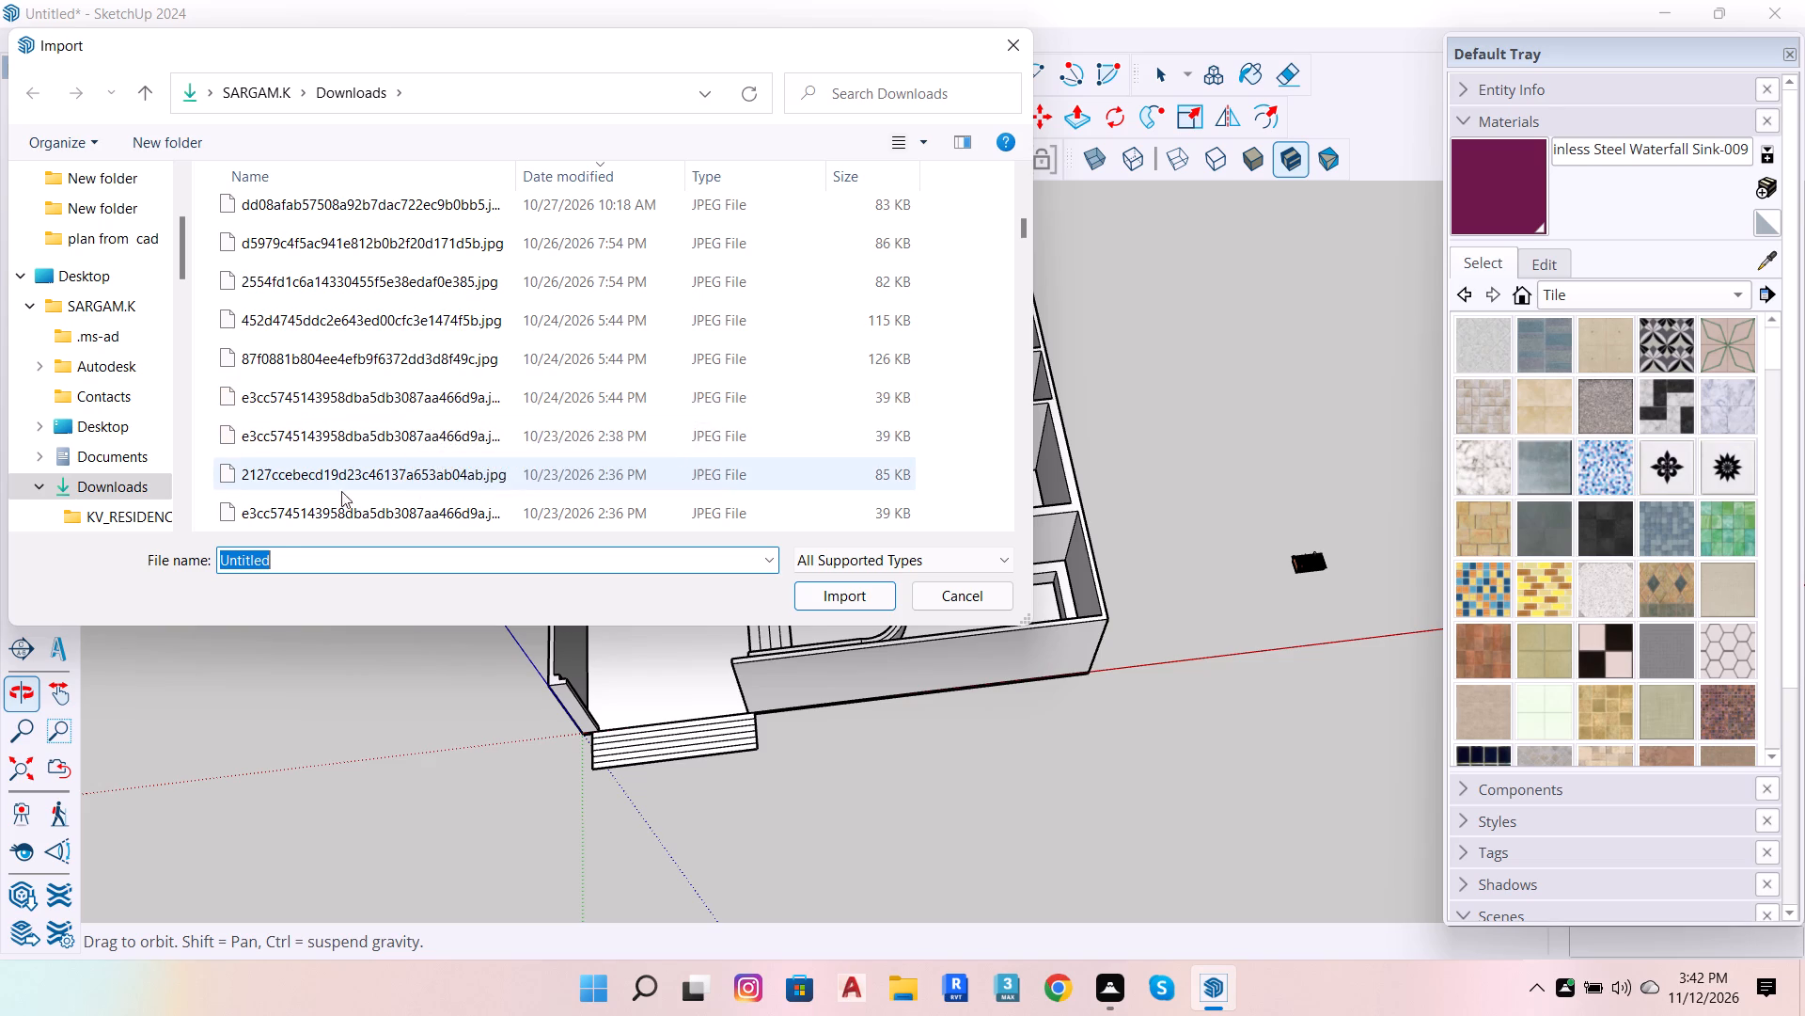
pyautogui.scroll(-5, 596, 408)
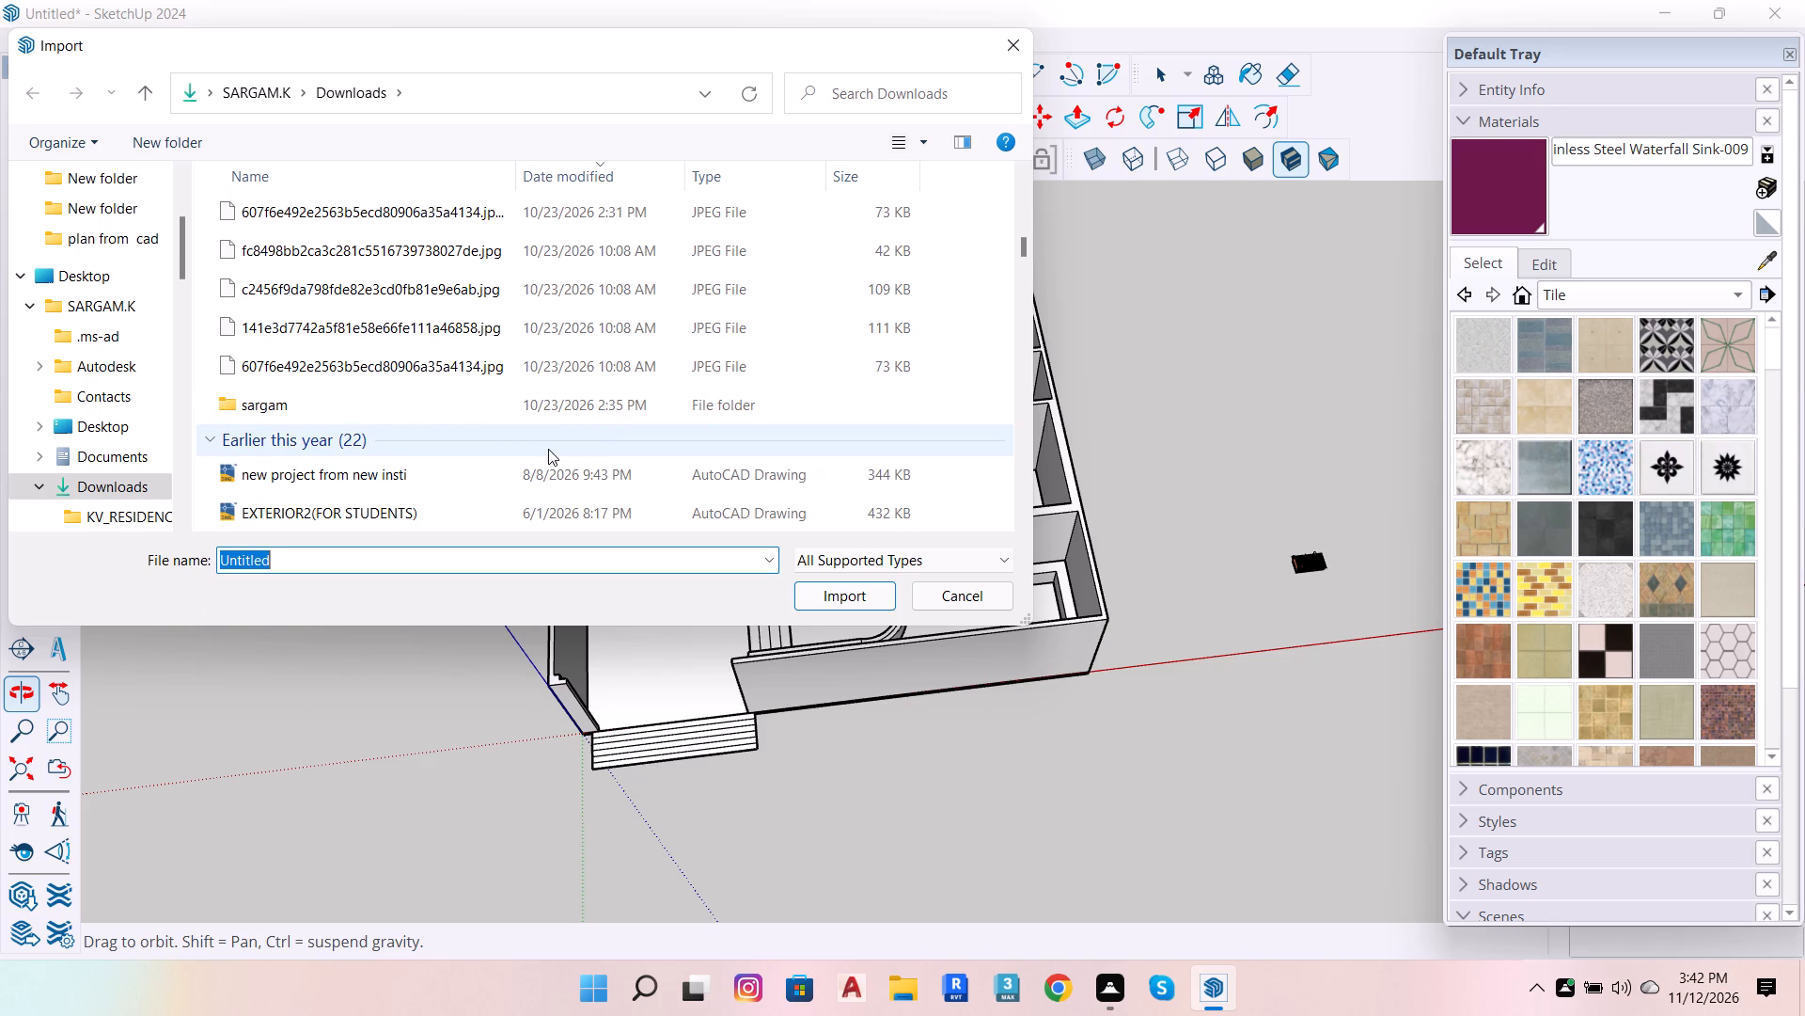
pyautogui.scroll(-1, 1058, 373)
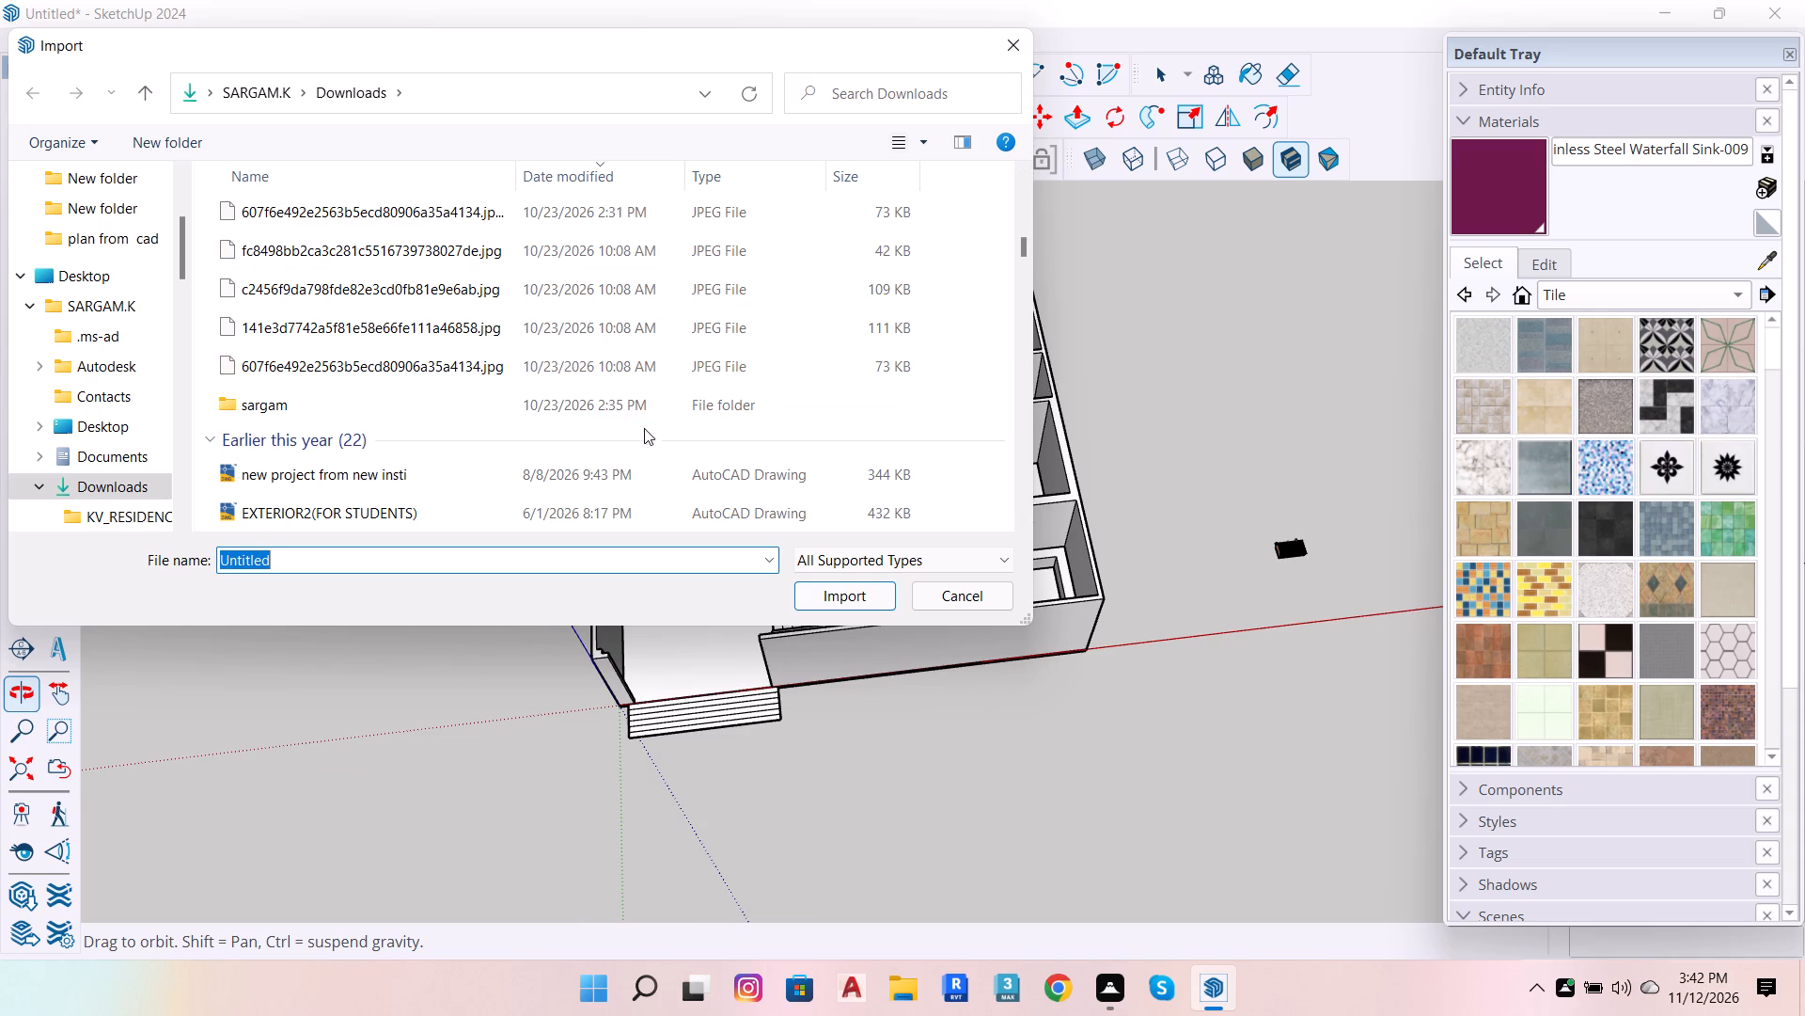
pyautogui.scroll(-4, 638, 435)
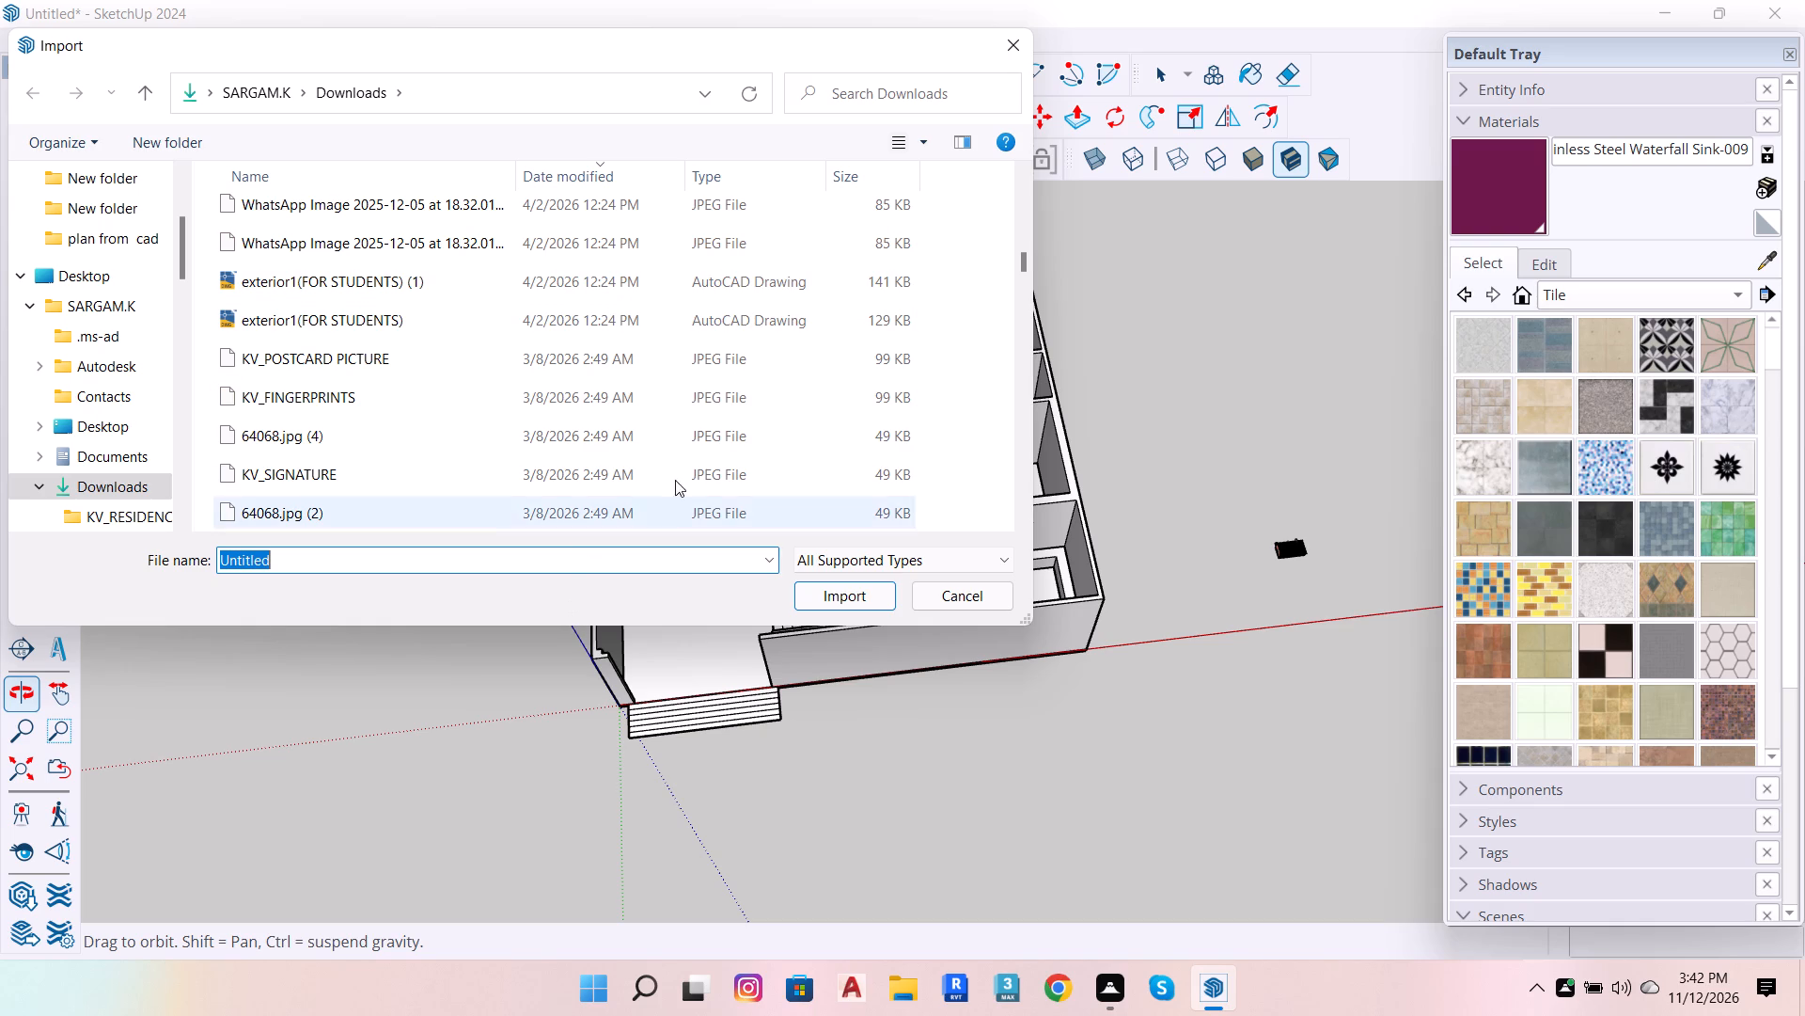
pyautogui.scroll(-4, 557, 385)
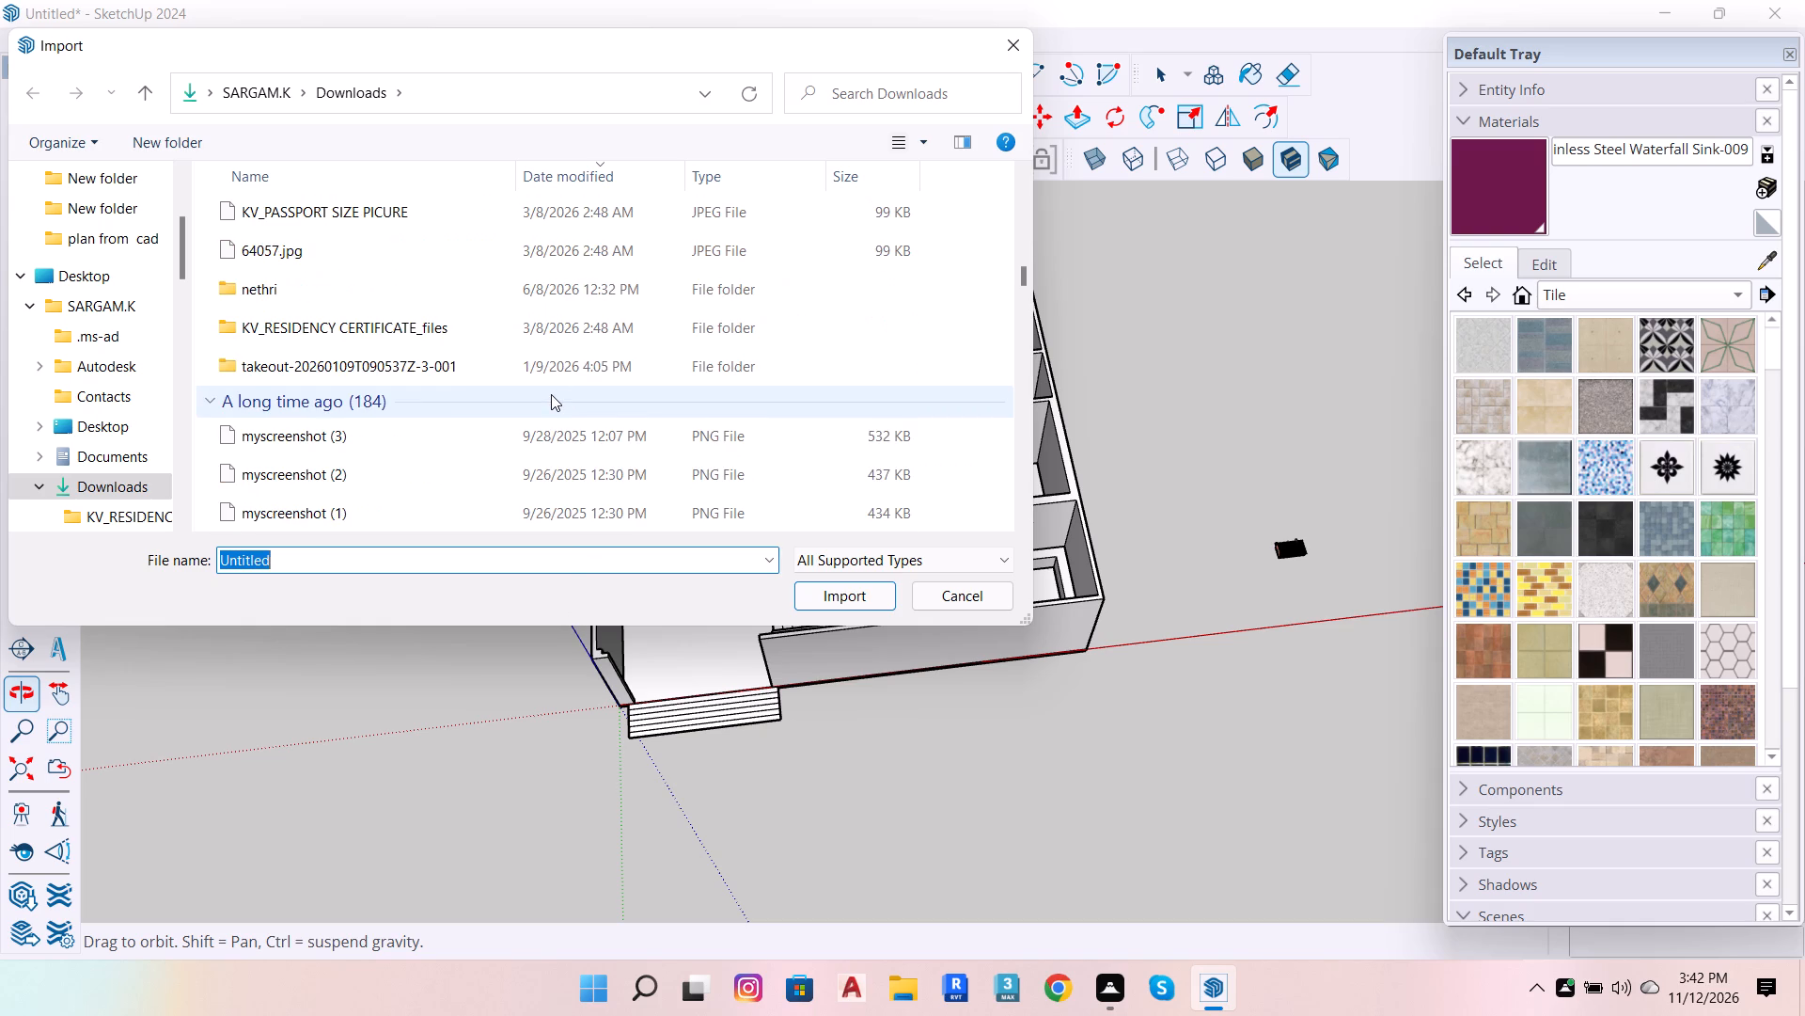
pyautogui.scroll(-4, 551, 394)
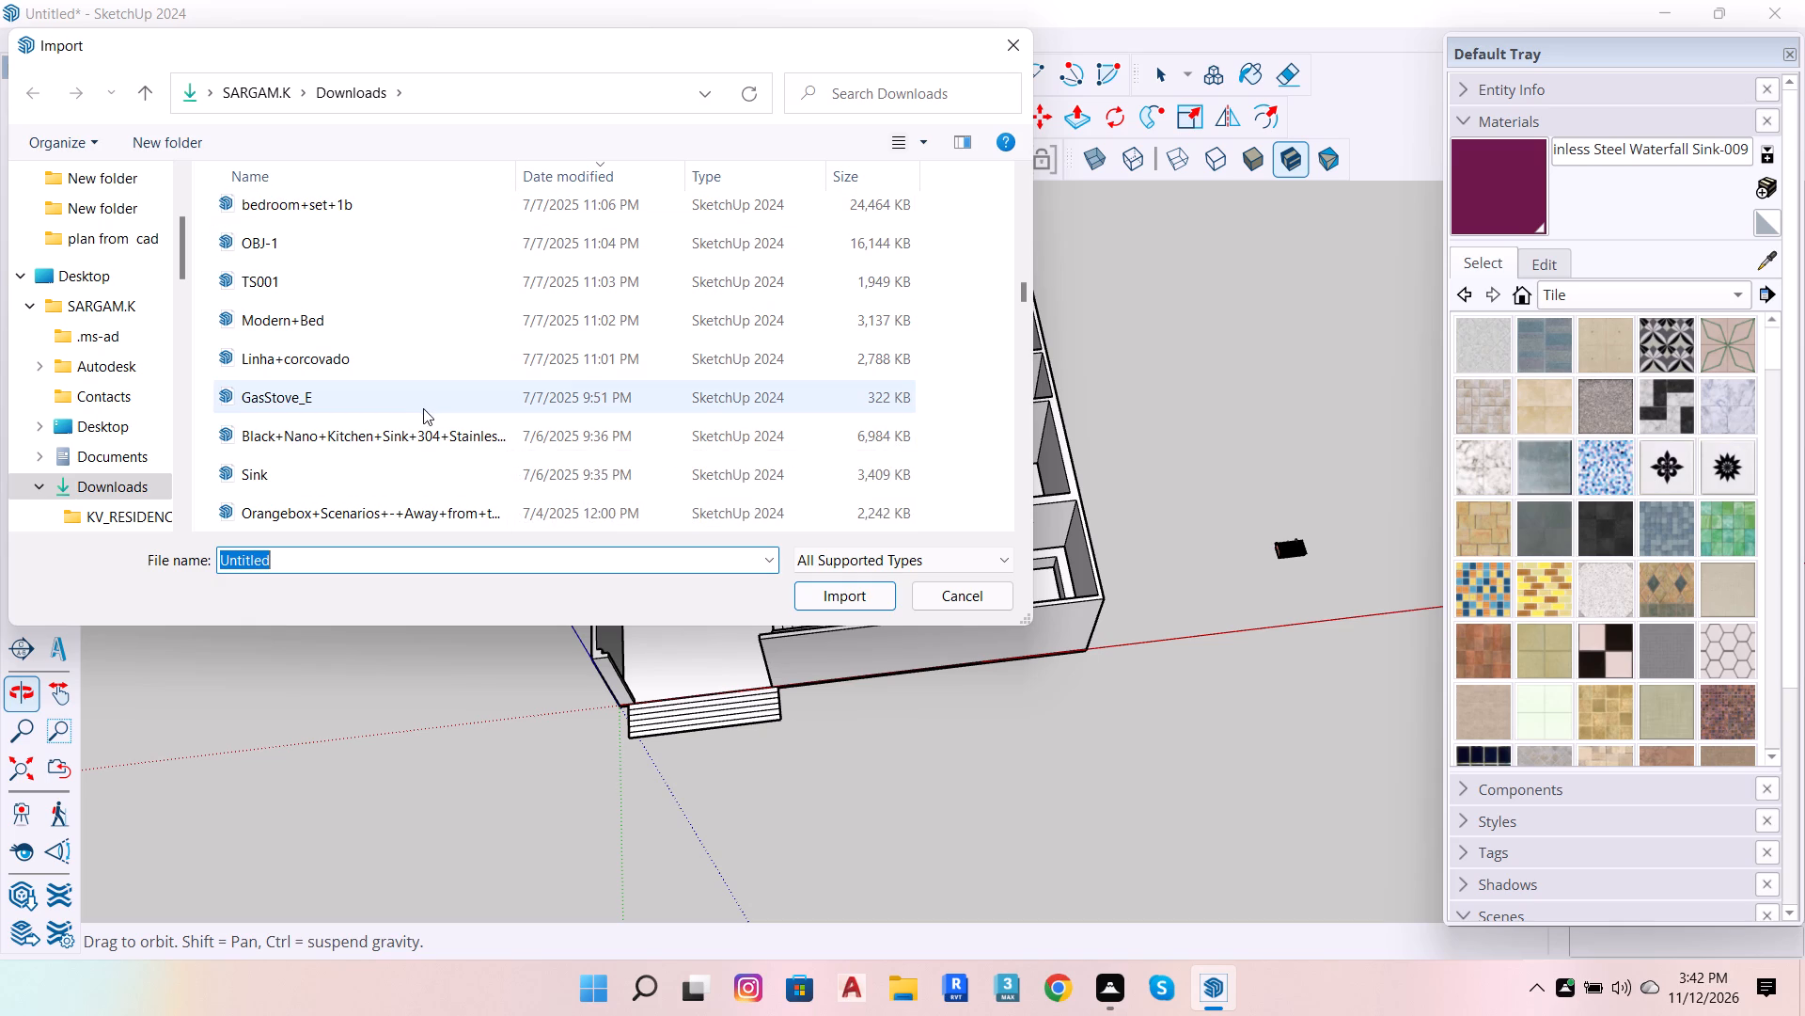
pyautogui.scroll(-2, 423, 408)
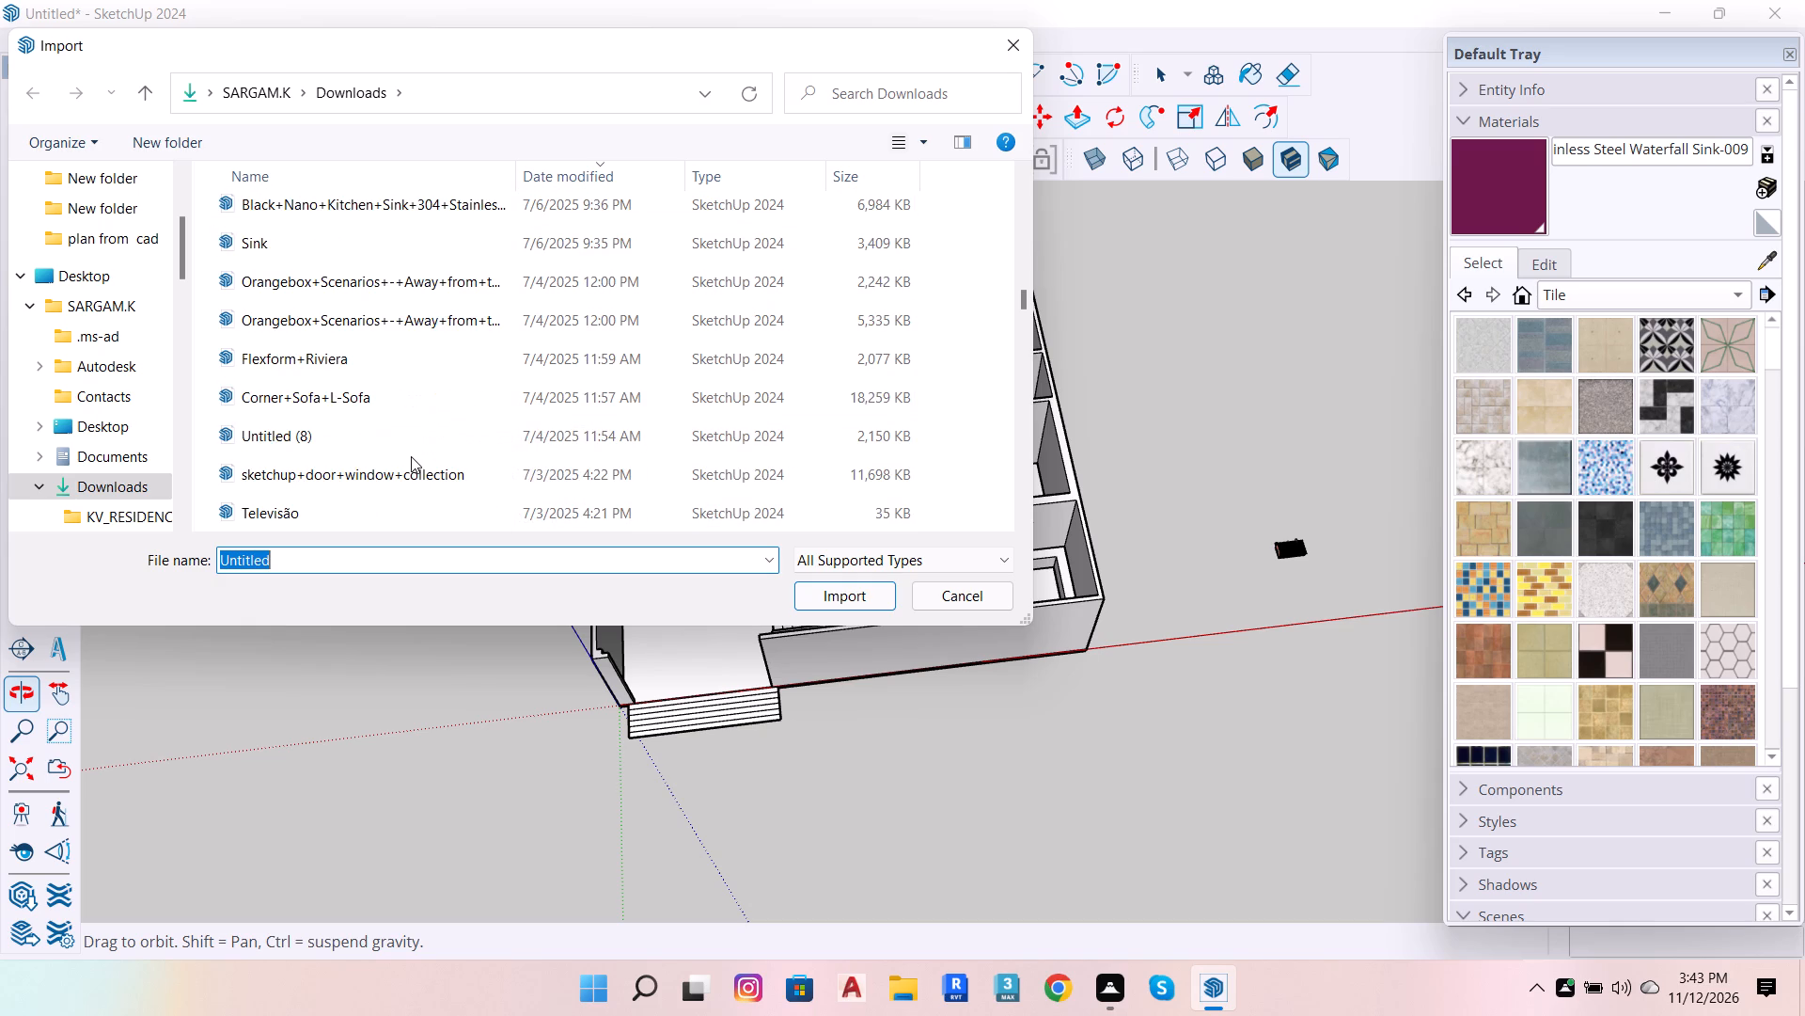
pyautogui.click(409, 483)
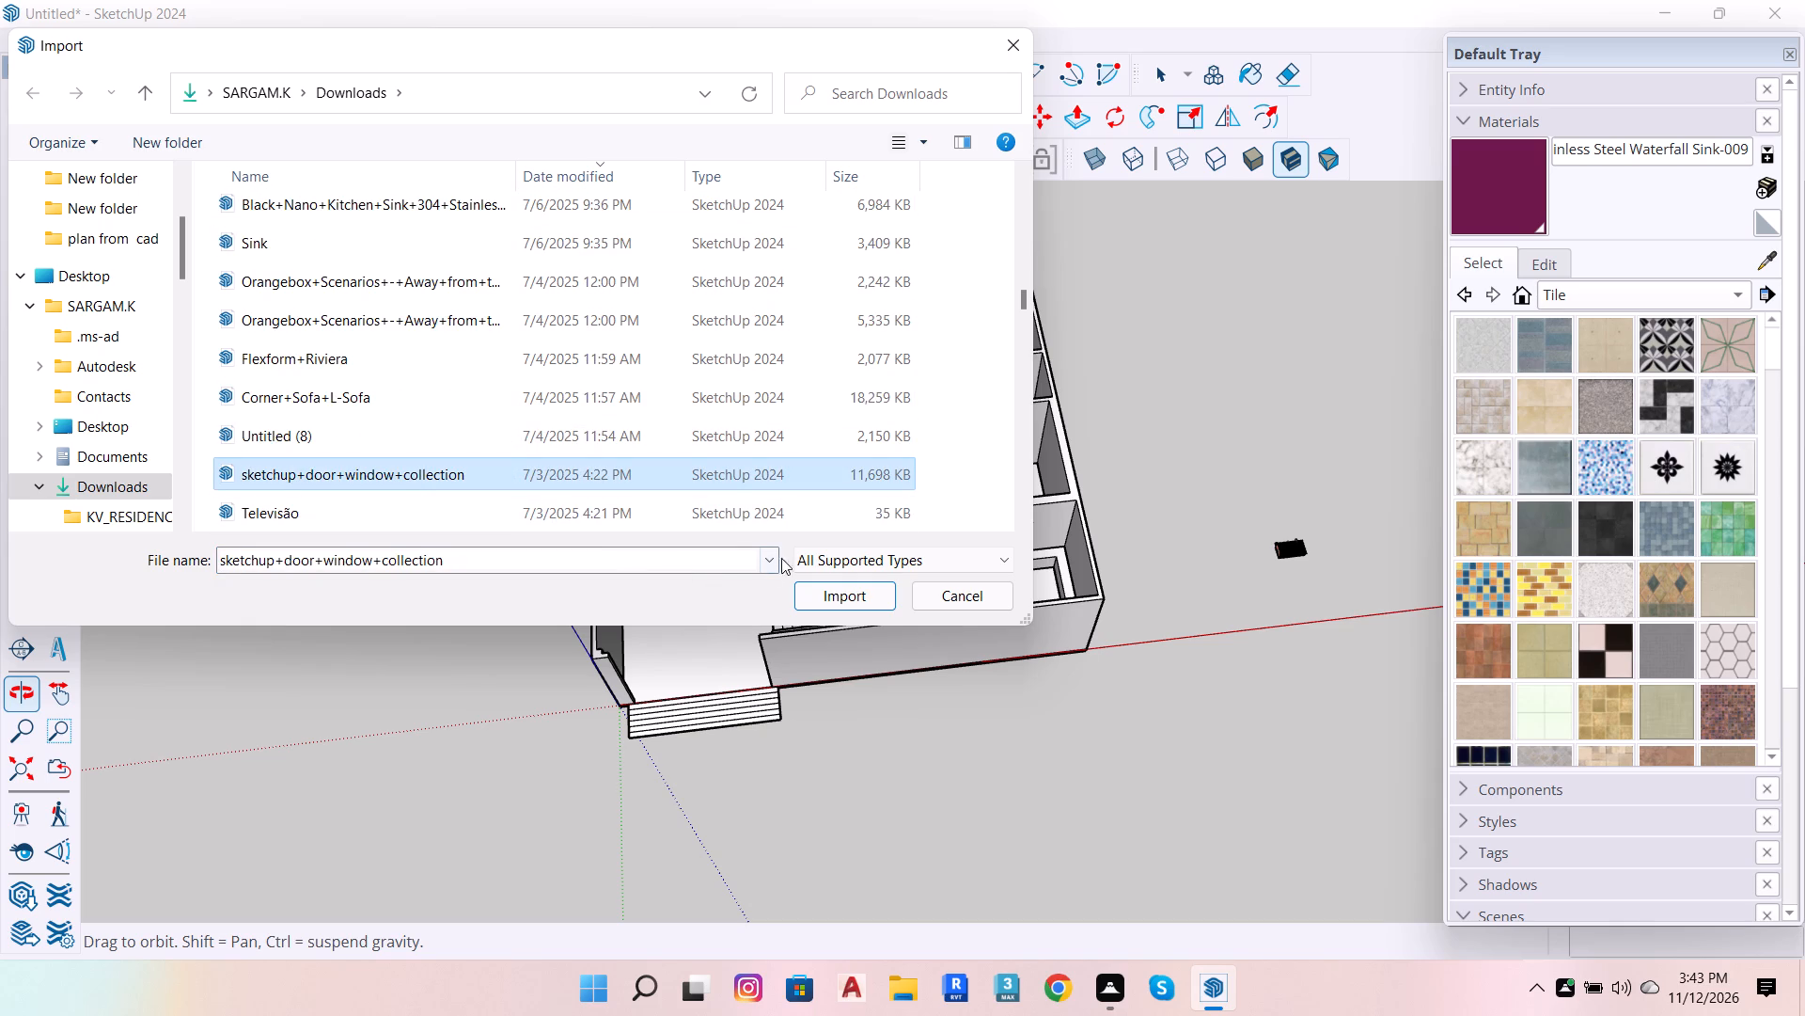
pyautogui.click(852, 604)
# Place the imported door and window collection on the ground behind the house.
pyautogui.scroll(-10, 684, 834)
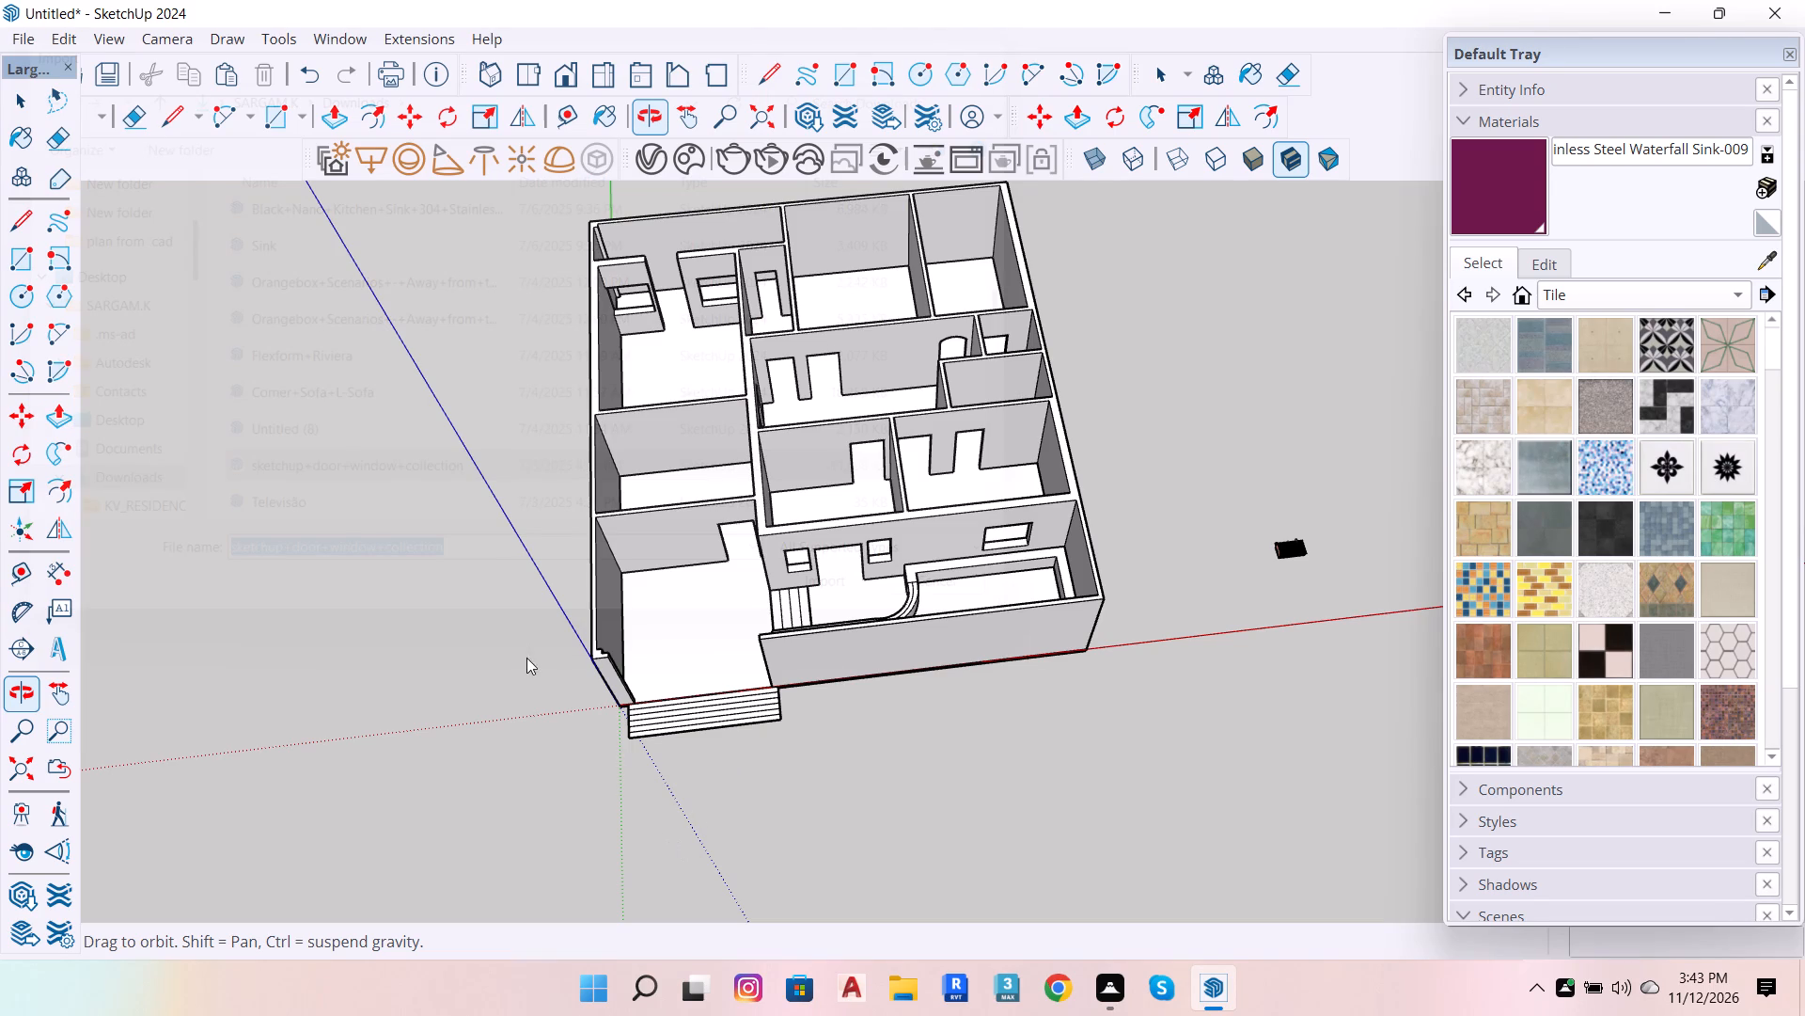
pyautogui.scroll(-5, 681, 712)
pyautogui.scroll(-1, 831, 599)
pyautogui.scroll(-6, 845, 797)
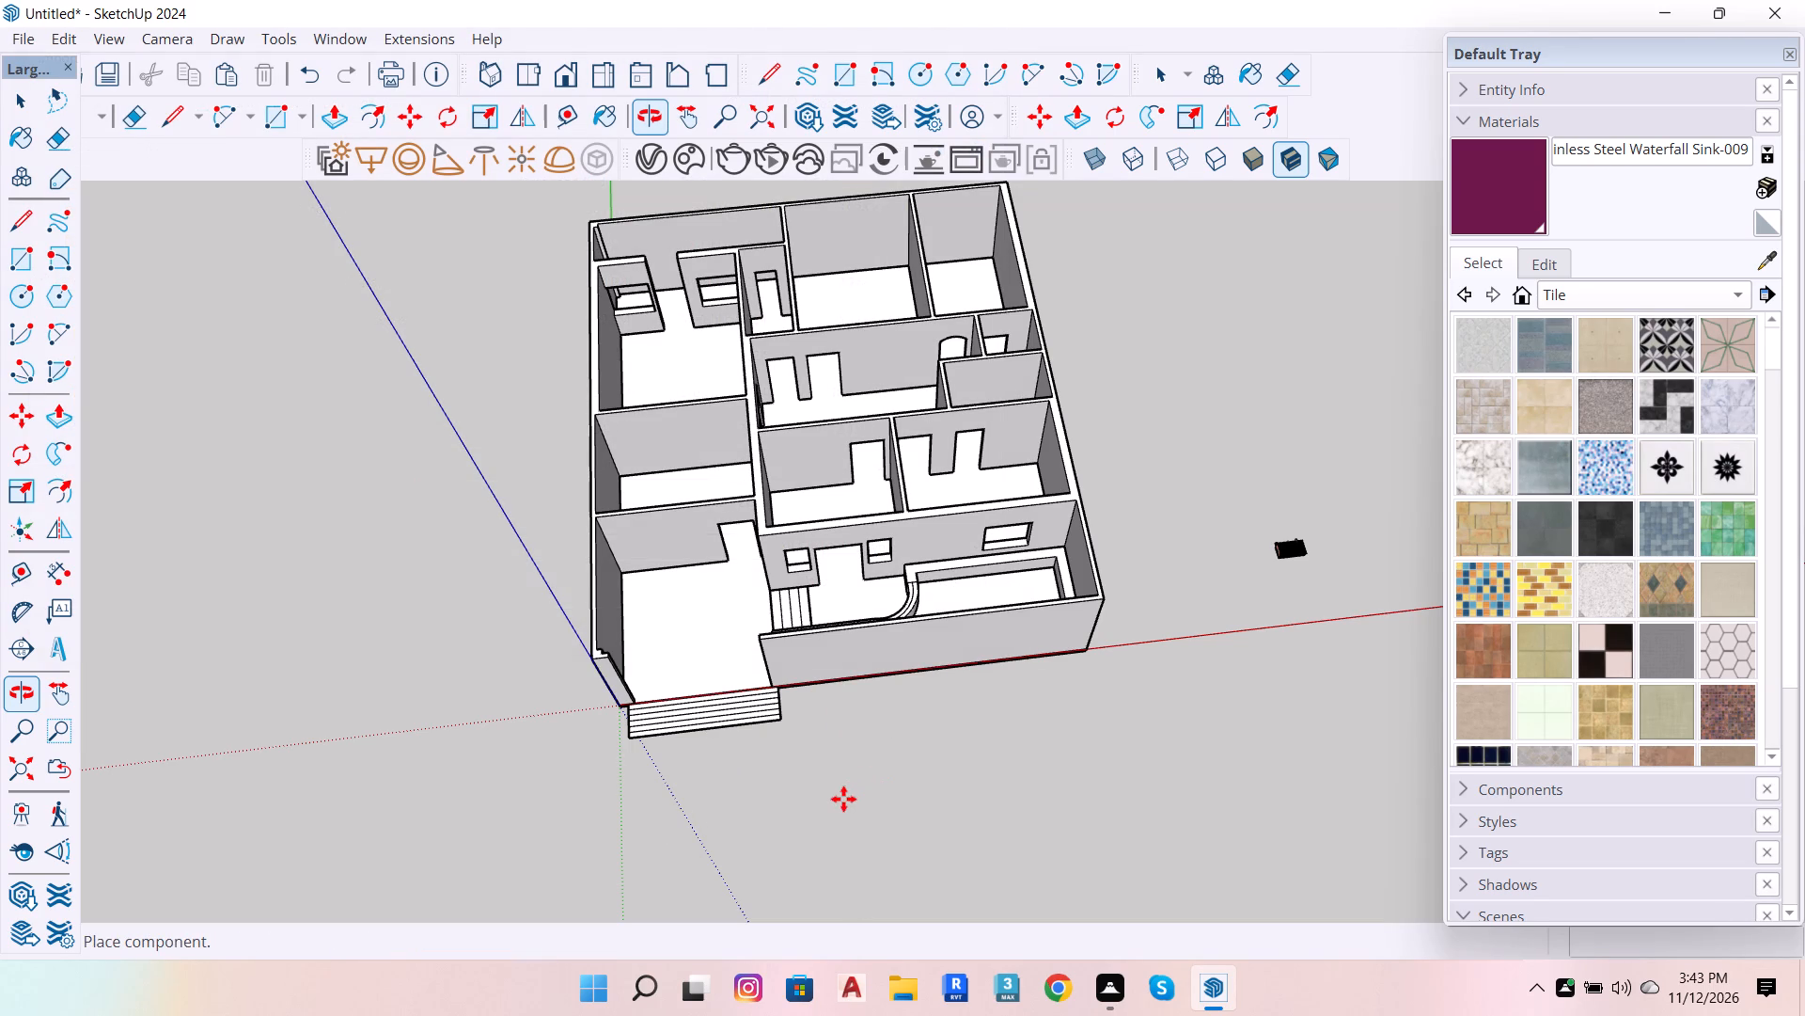
pyautogui.scroll(-11, 833, 819)
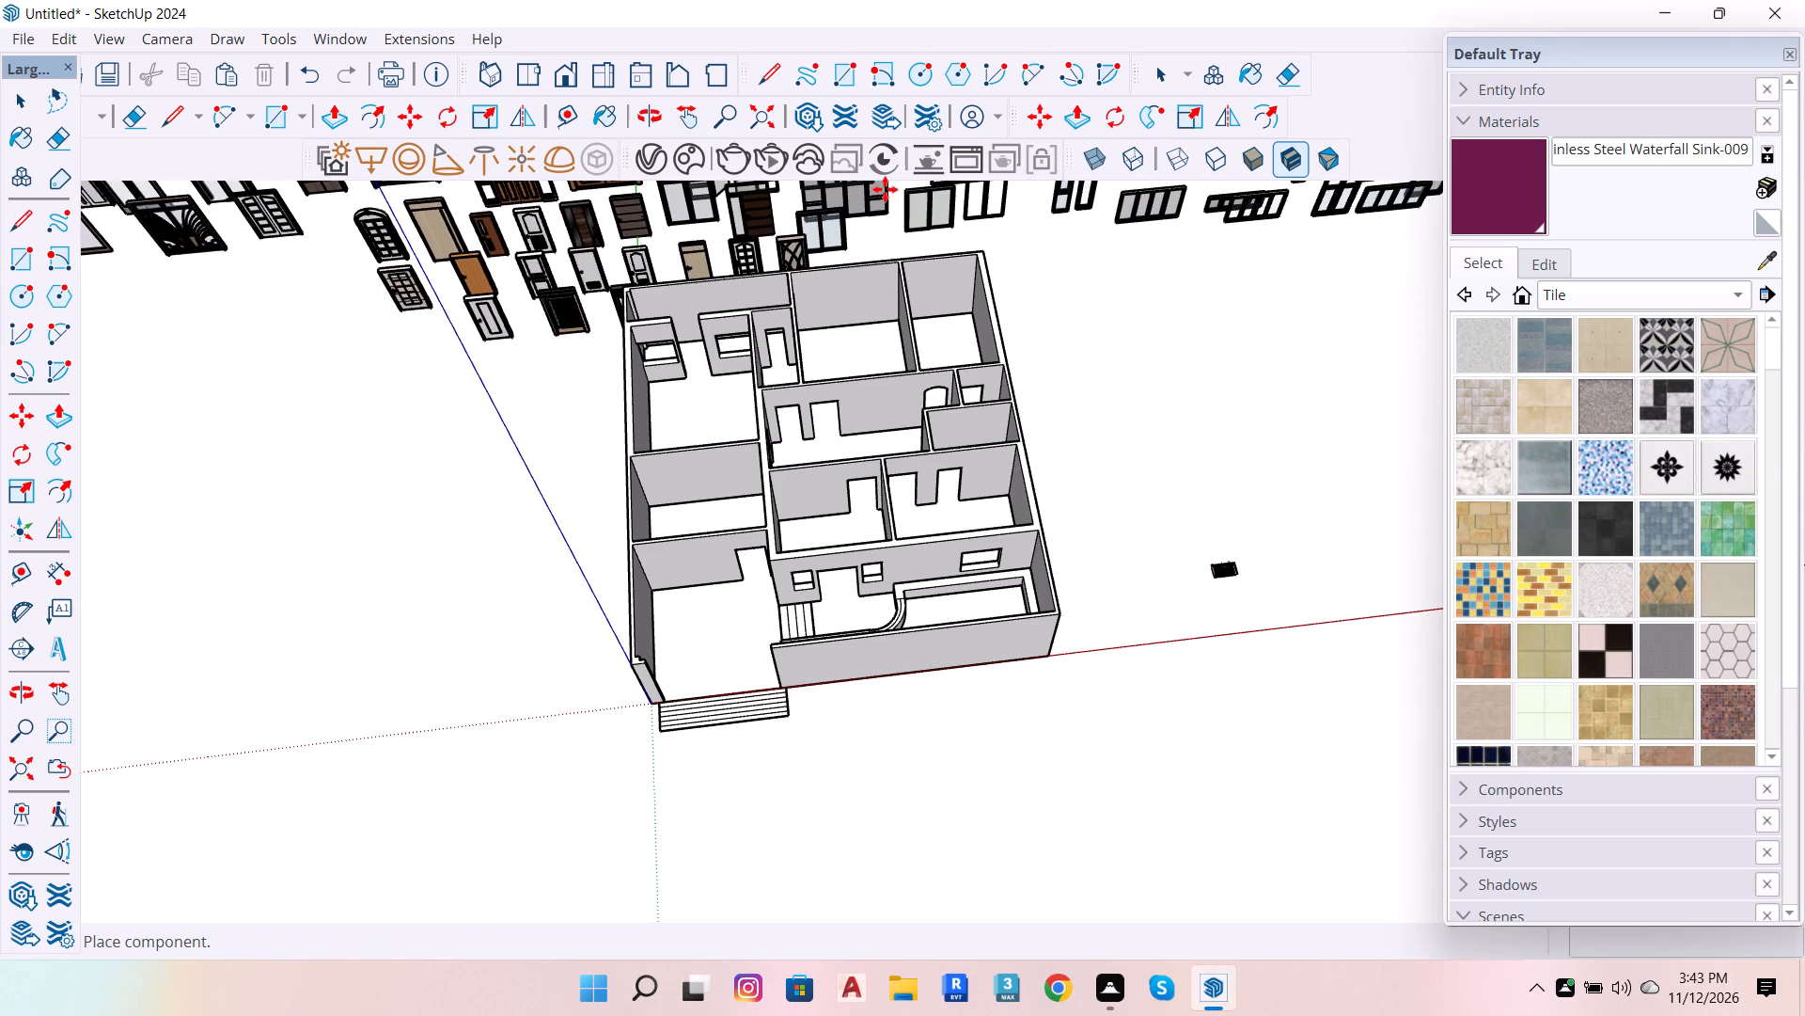
pyautogui.click(884, 188)
# Move the whole door and window collection farther back from the house and deselect it.
pyautogui.scroll(-6, 1086, 516)
pyautogui.scroll(-13, 1154, 797)
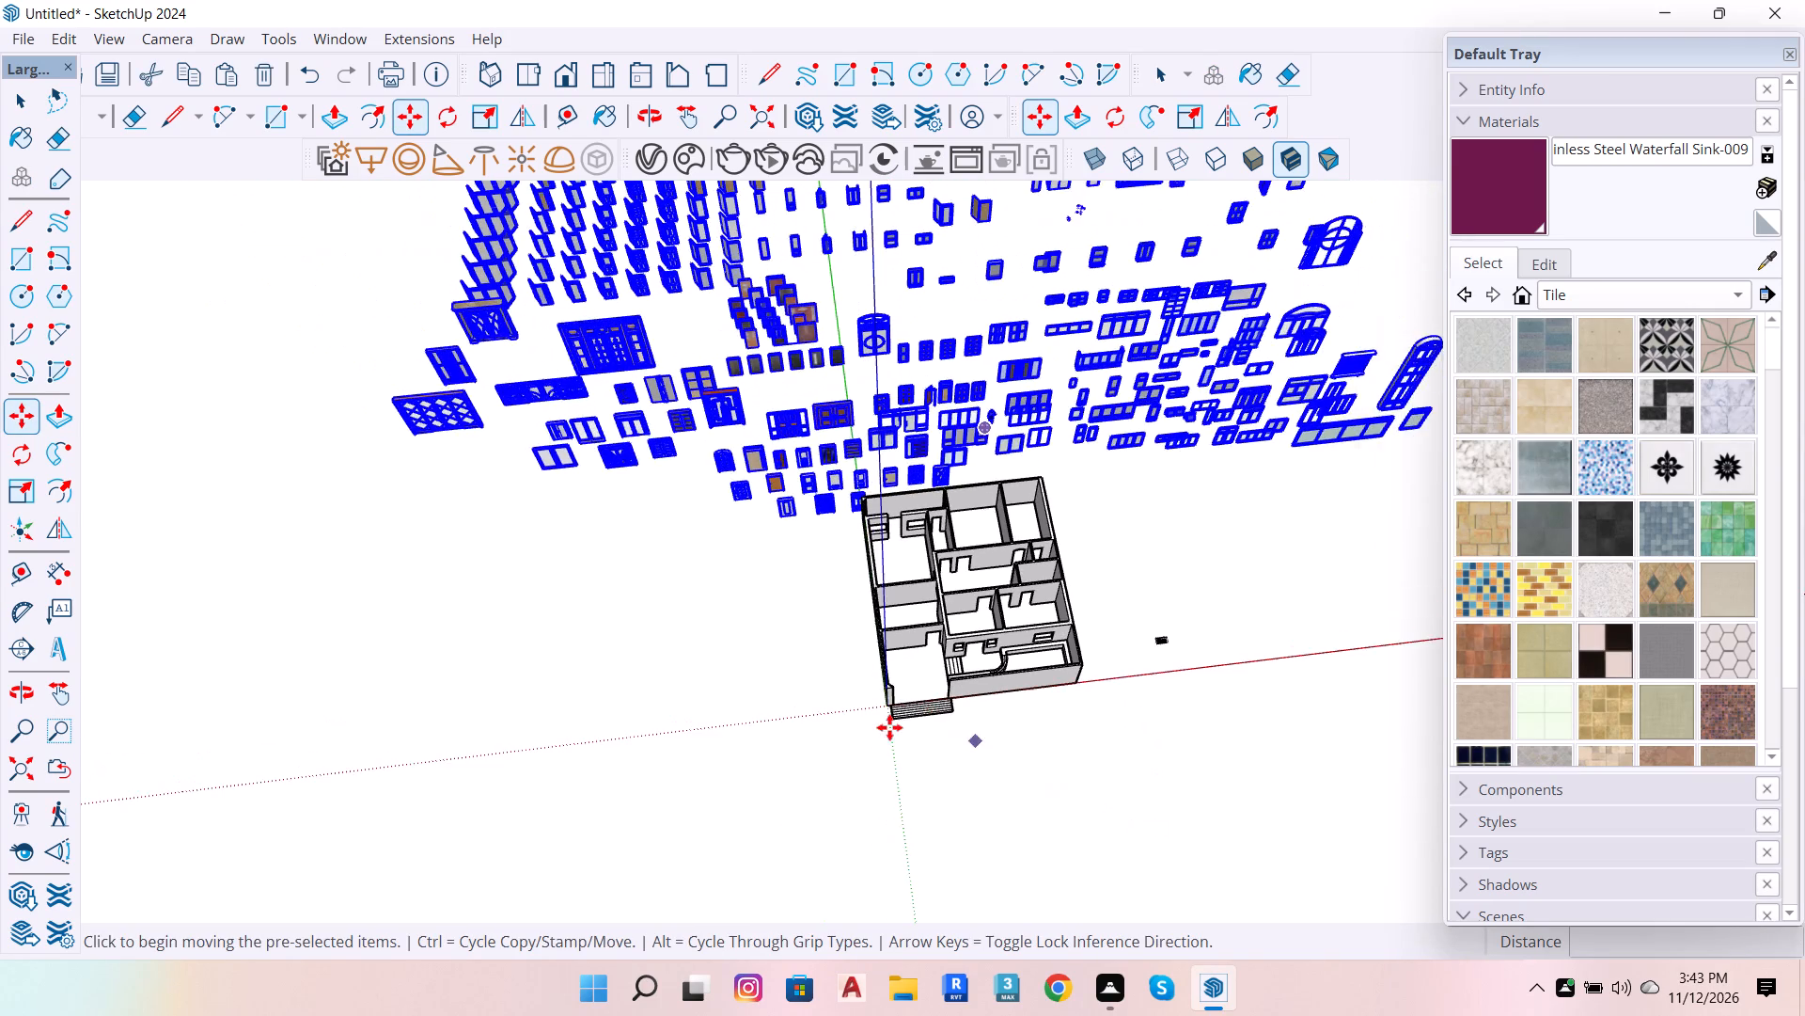
pyautogui.scroll(-12, 889, 727)
pyautogui.scroll(1, 915, 346)
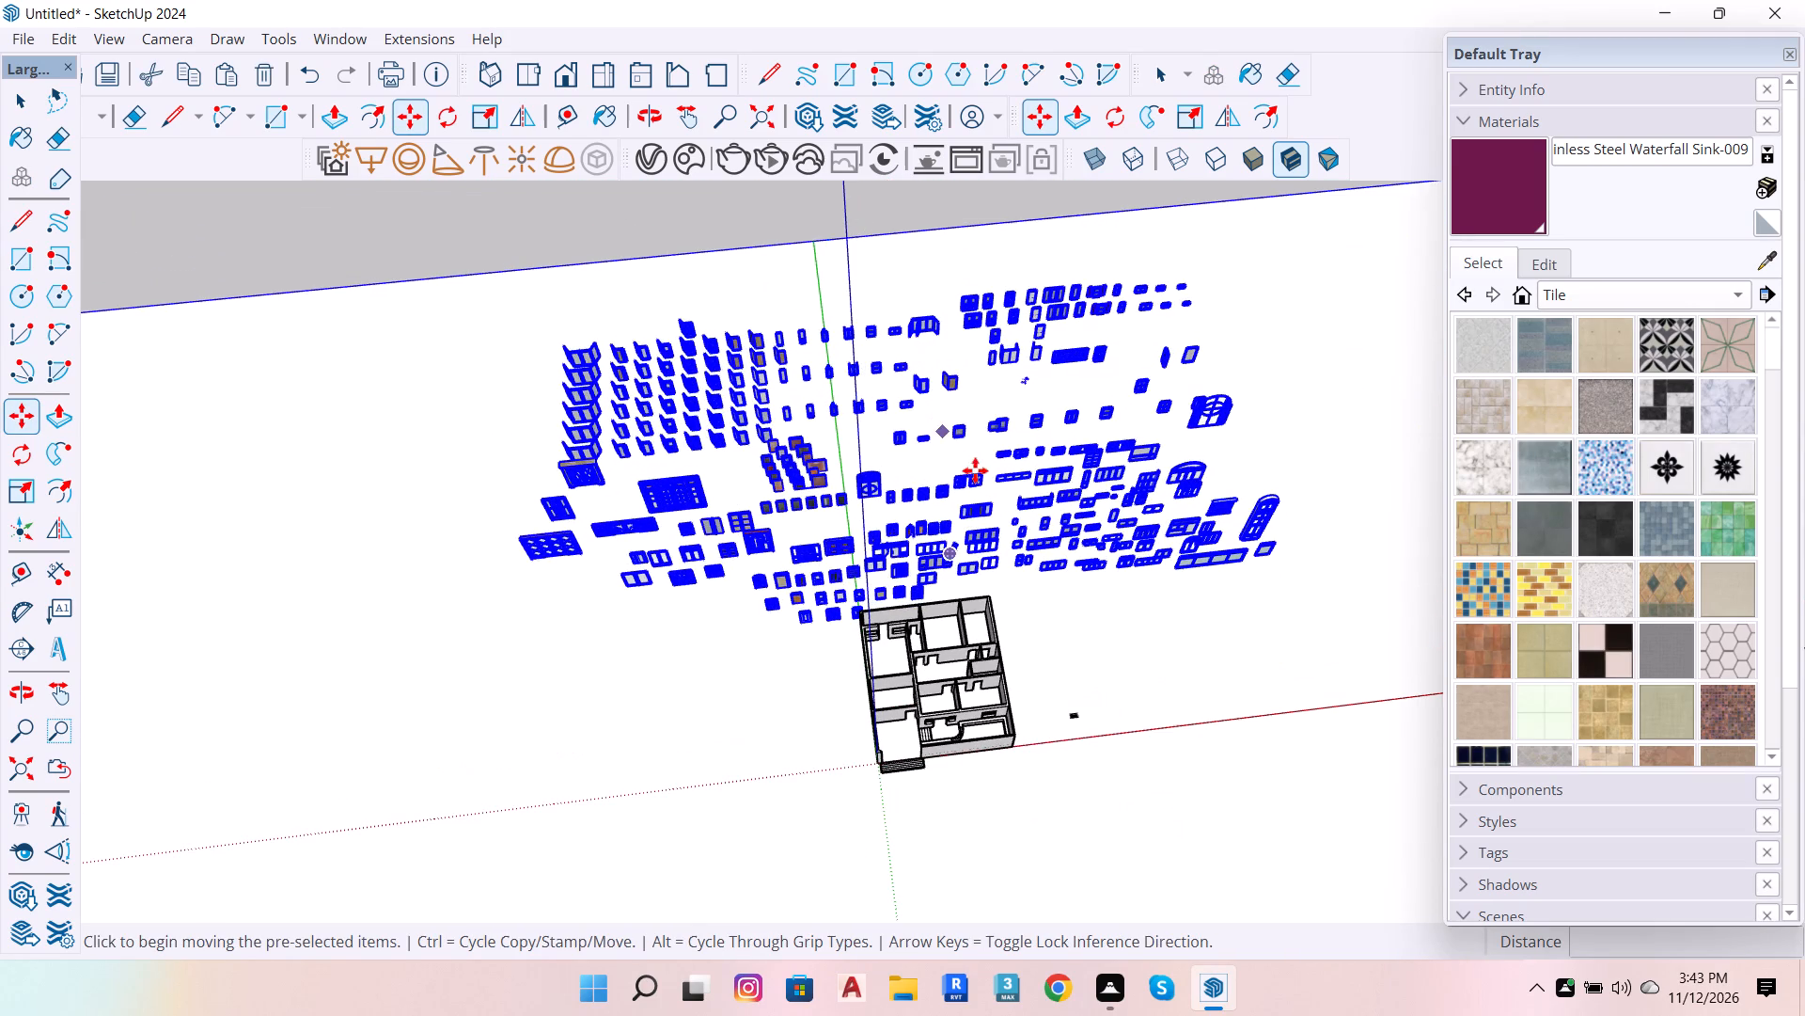
pyautogui.click(975, 470)
pyautogui.click(905, 278)
pyautogui.press('space')
pyautogui.scroll(-4, 970, 538)
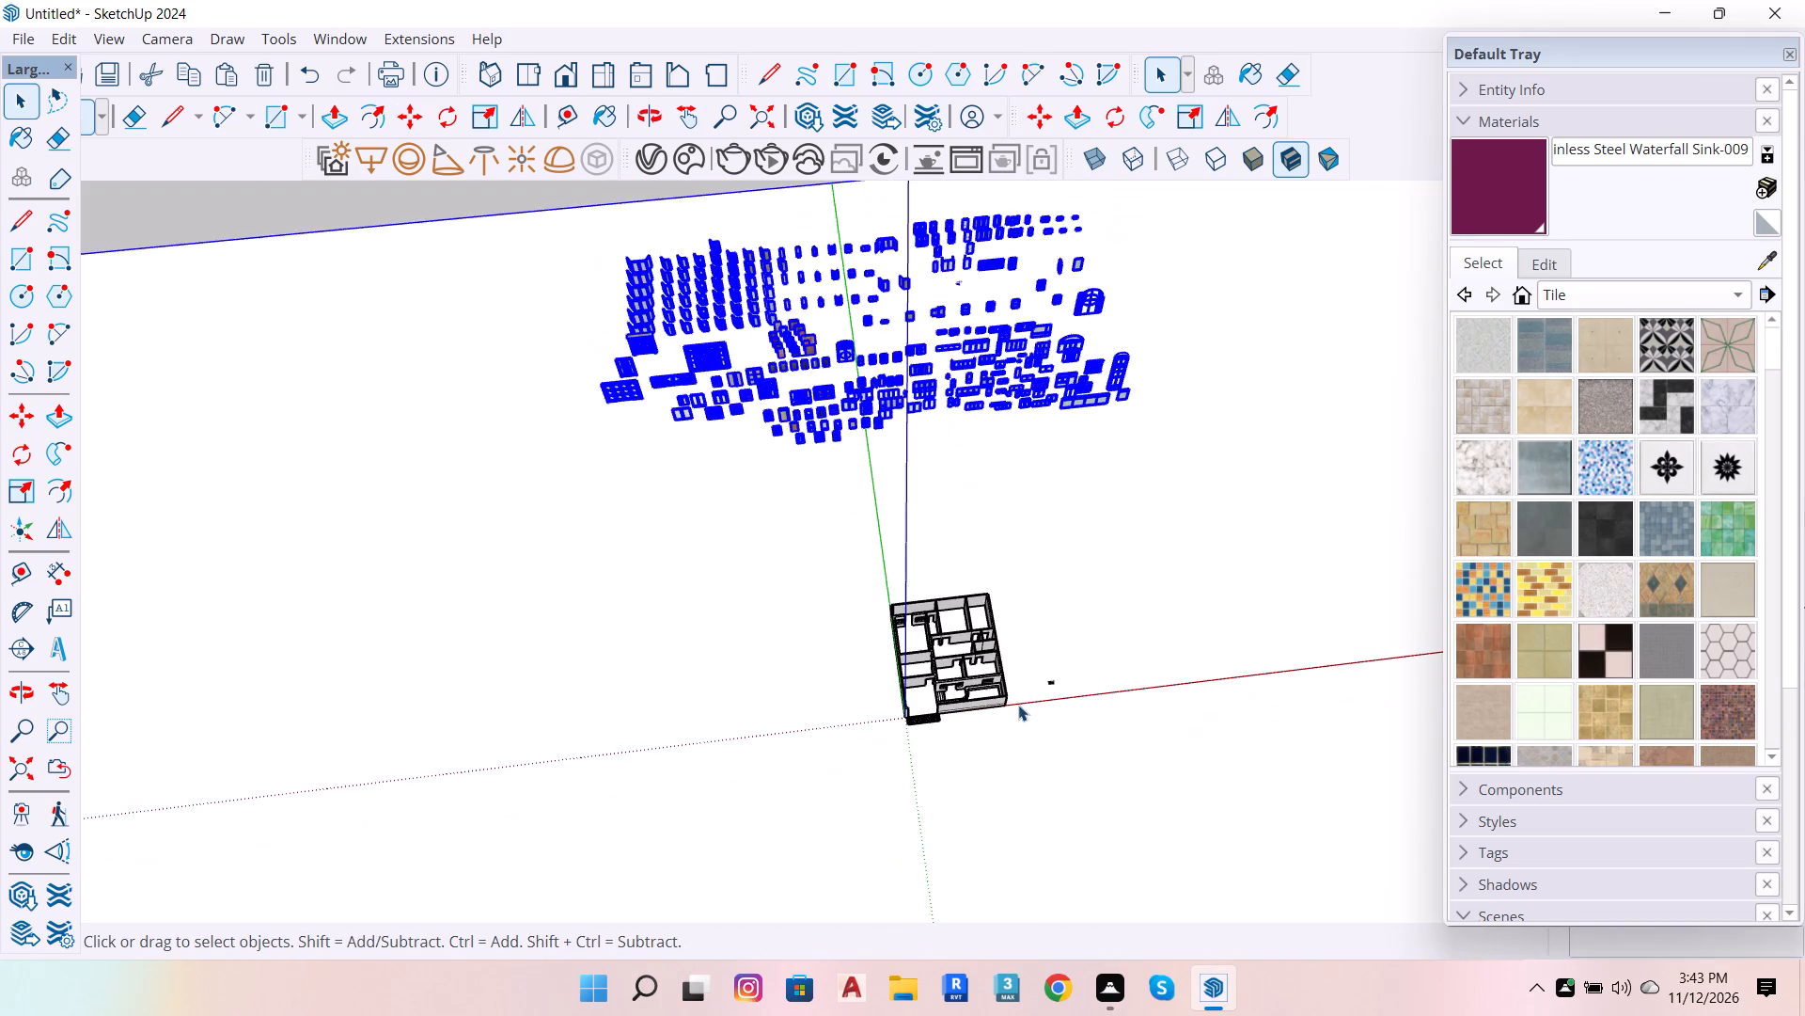
pyautogui.scroll(-11, 1017, 714)
pyautogui.scroll(-5, 829, 706)
pyautogui.scroll(-5, 640, 600)
pyautogui.scroll(-7, 703, 452)
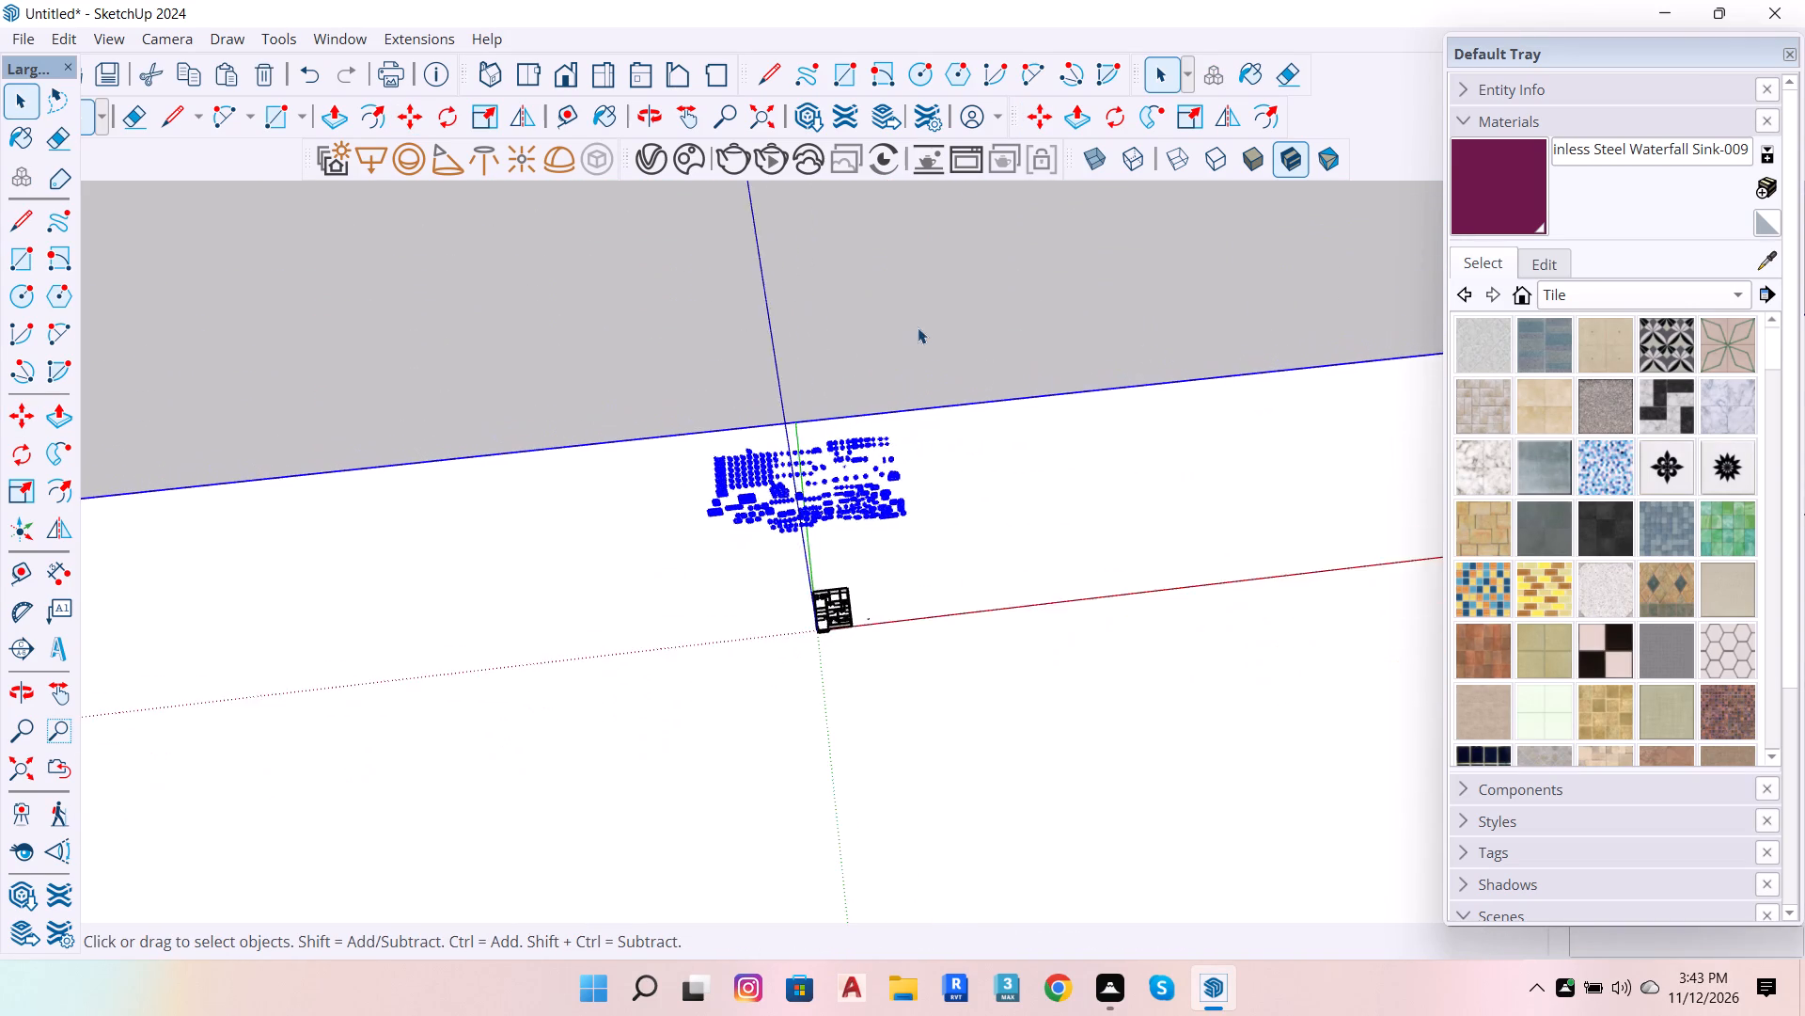
pyautogui.scroll(-9, 918, 327)
pyautogui.scroll(-17, 878, 329)
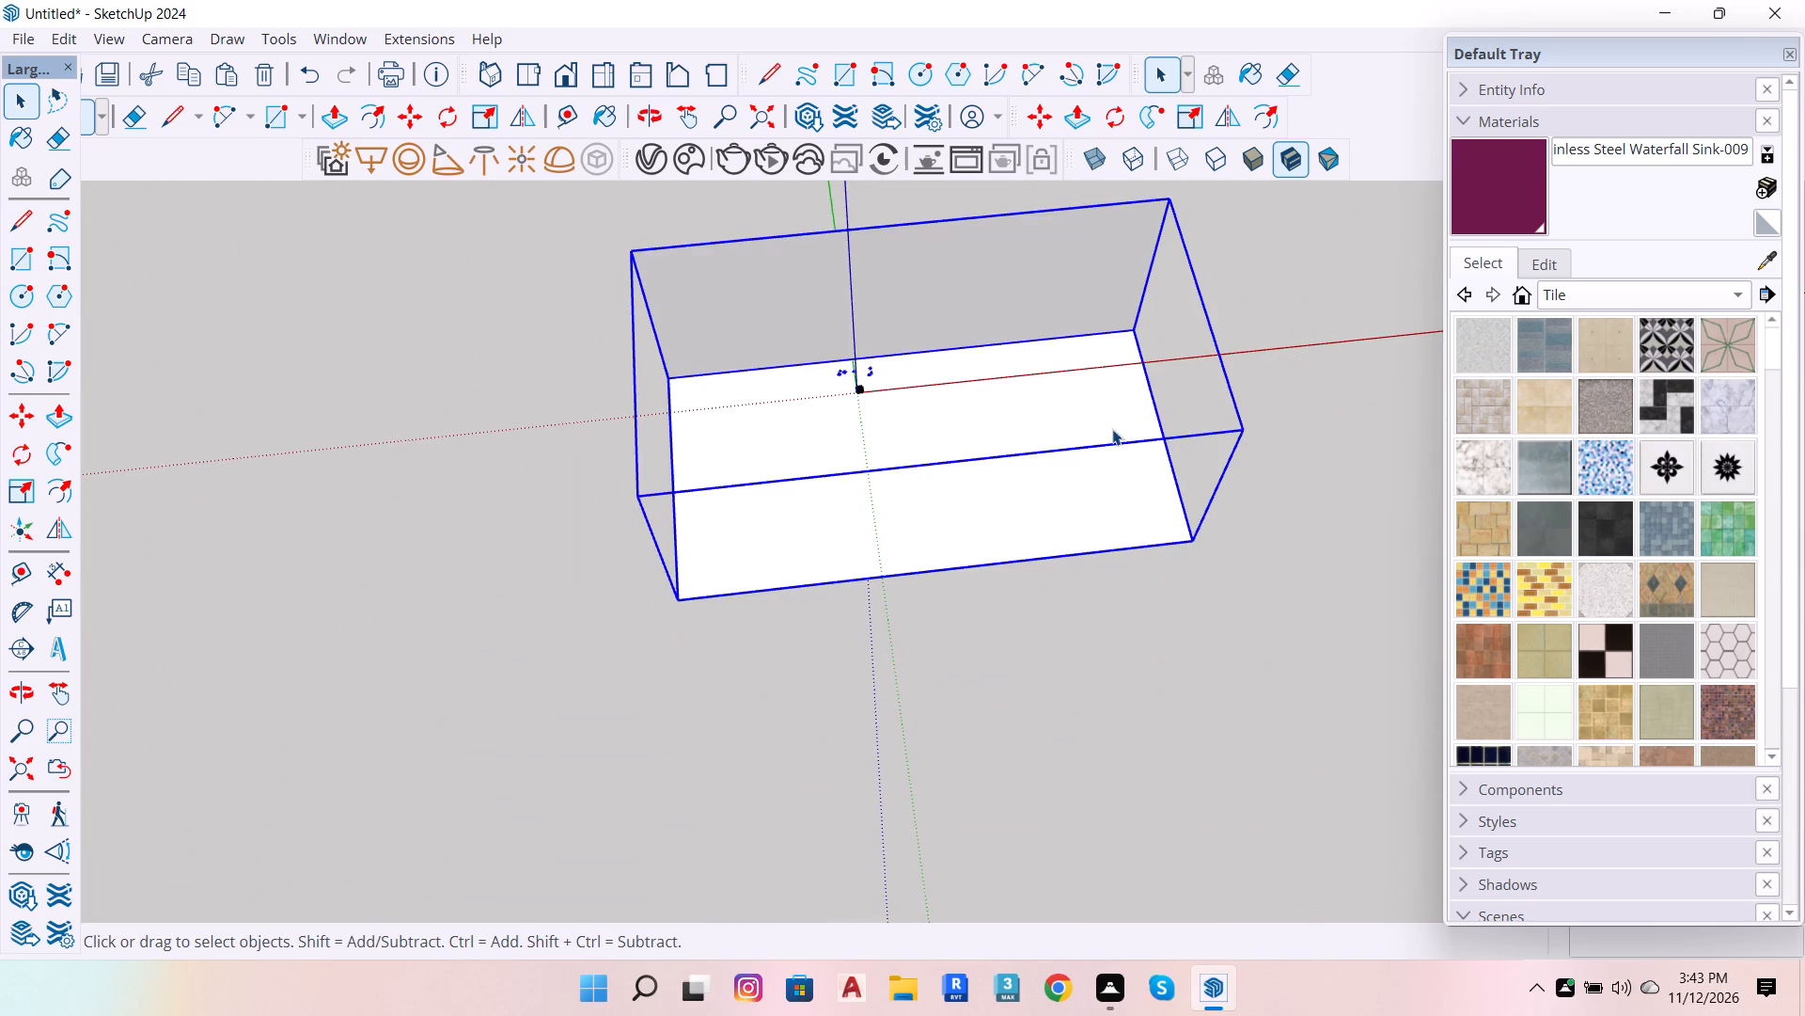
pyautogui.click(1227, 378)
pyautogui.click(1227, 378)
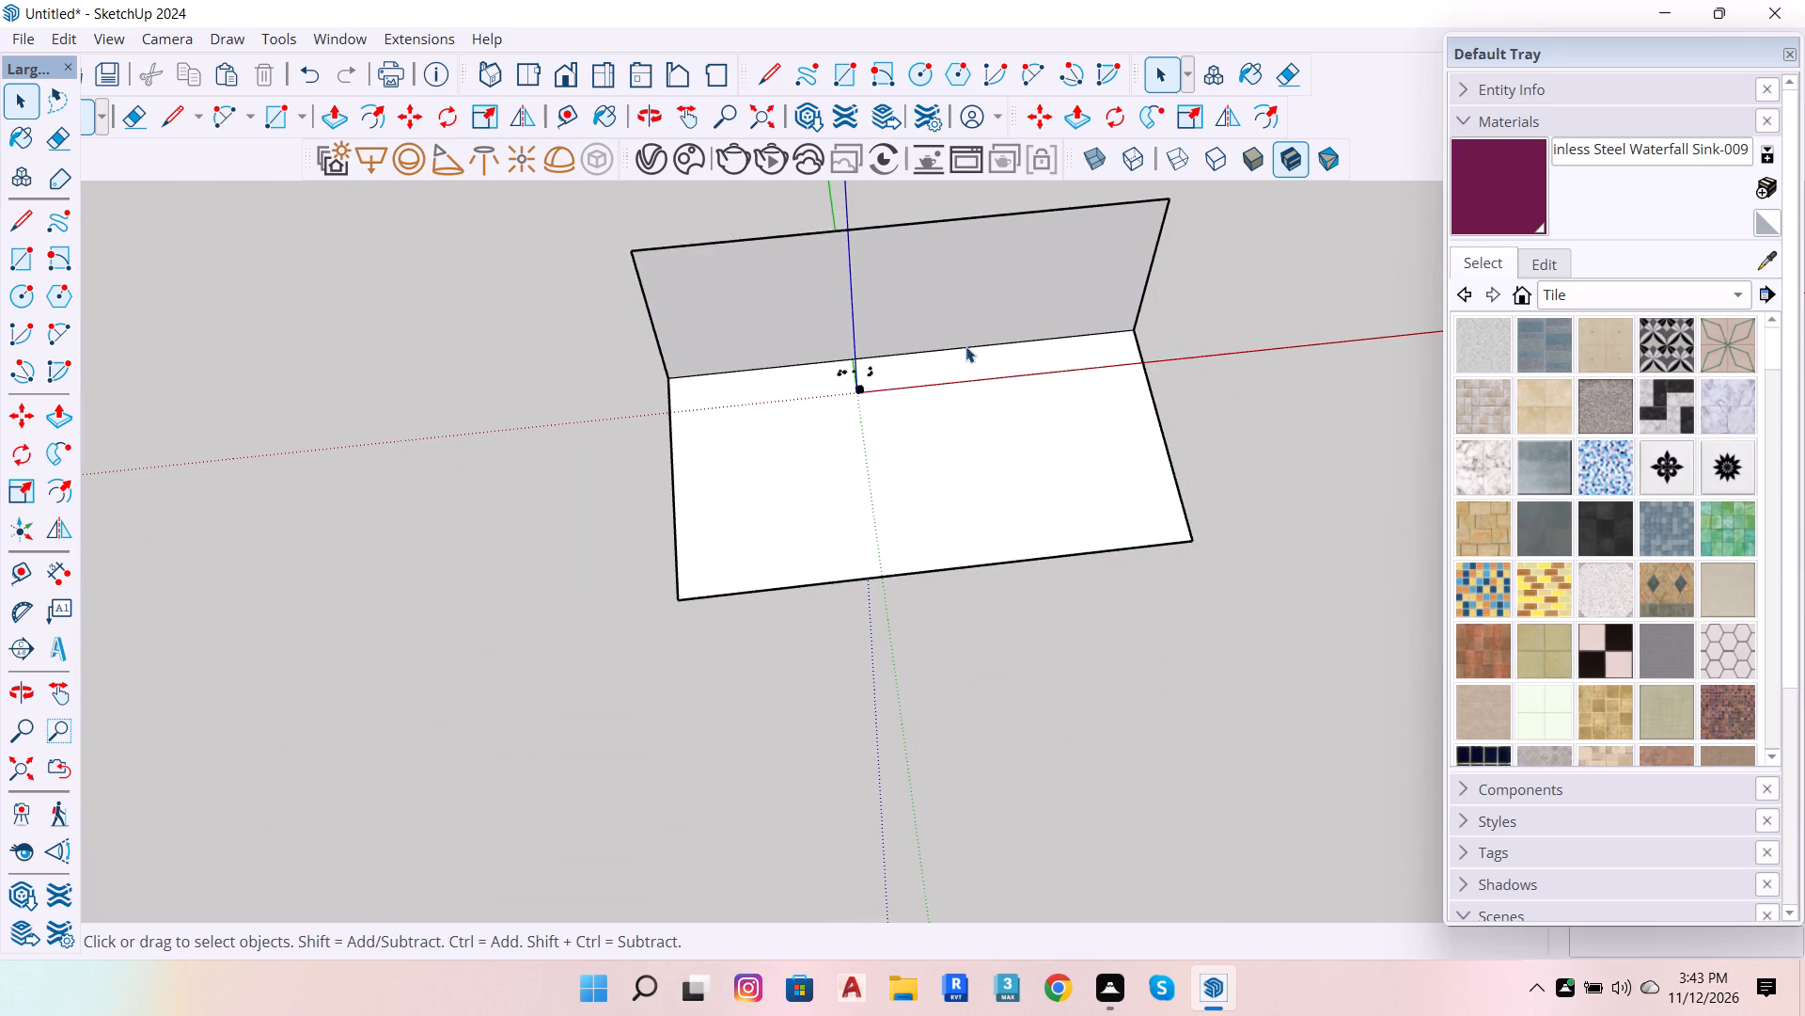
# Examine the window models at the house side of the collection up close and from several angles.
pyautogui.scroll(20, 891, 335)
pyautogui.scroll(8, 891, 335)
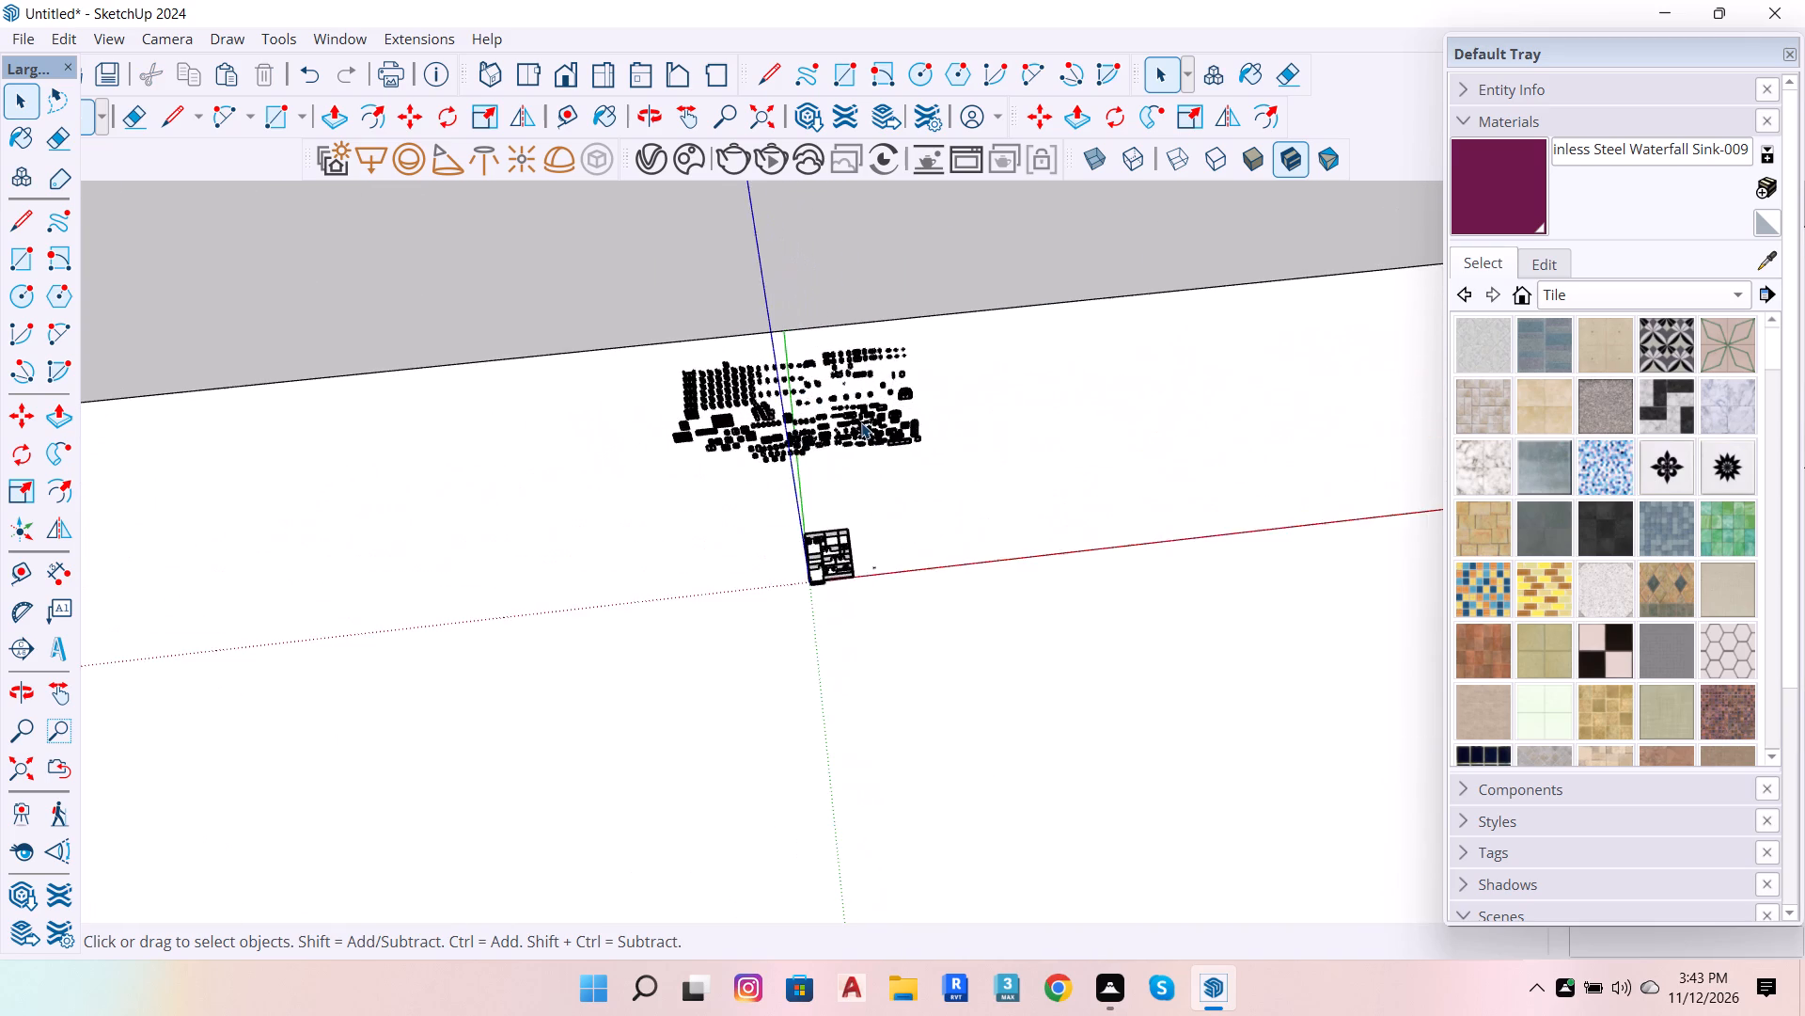
pyautogui.scroll(17, 861, 422)
pyautogui.scroll(12, 903, 481)
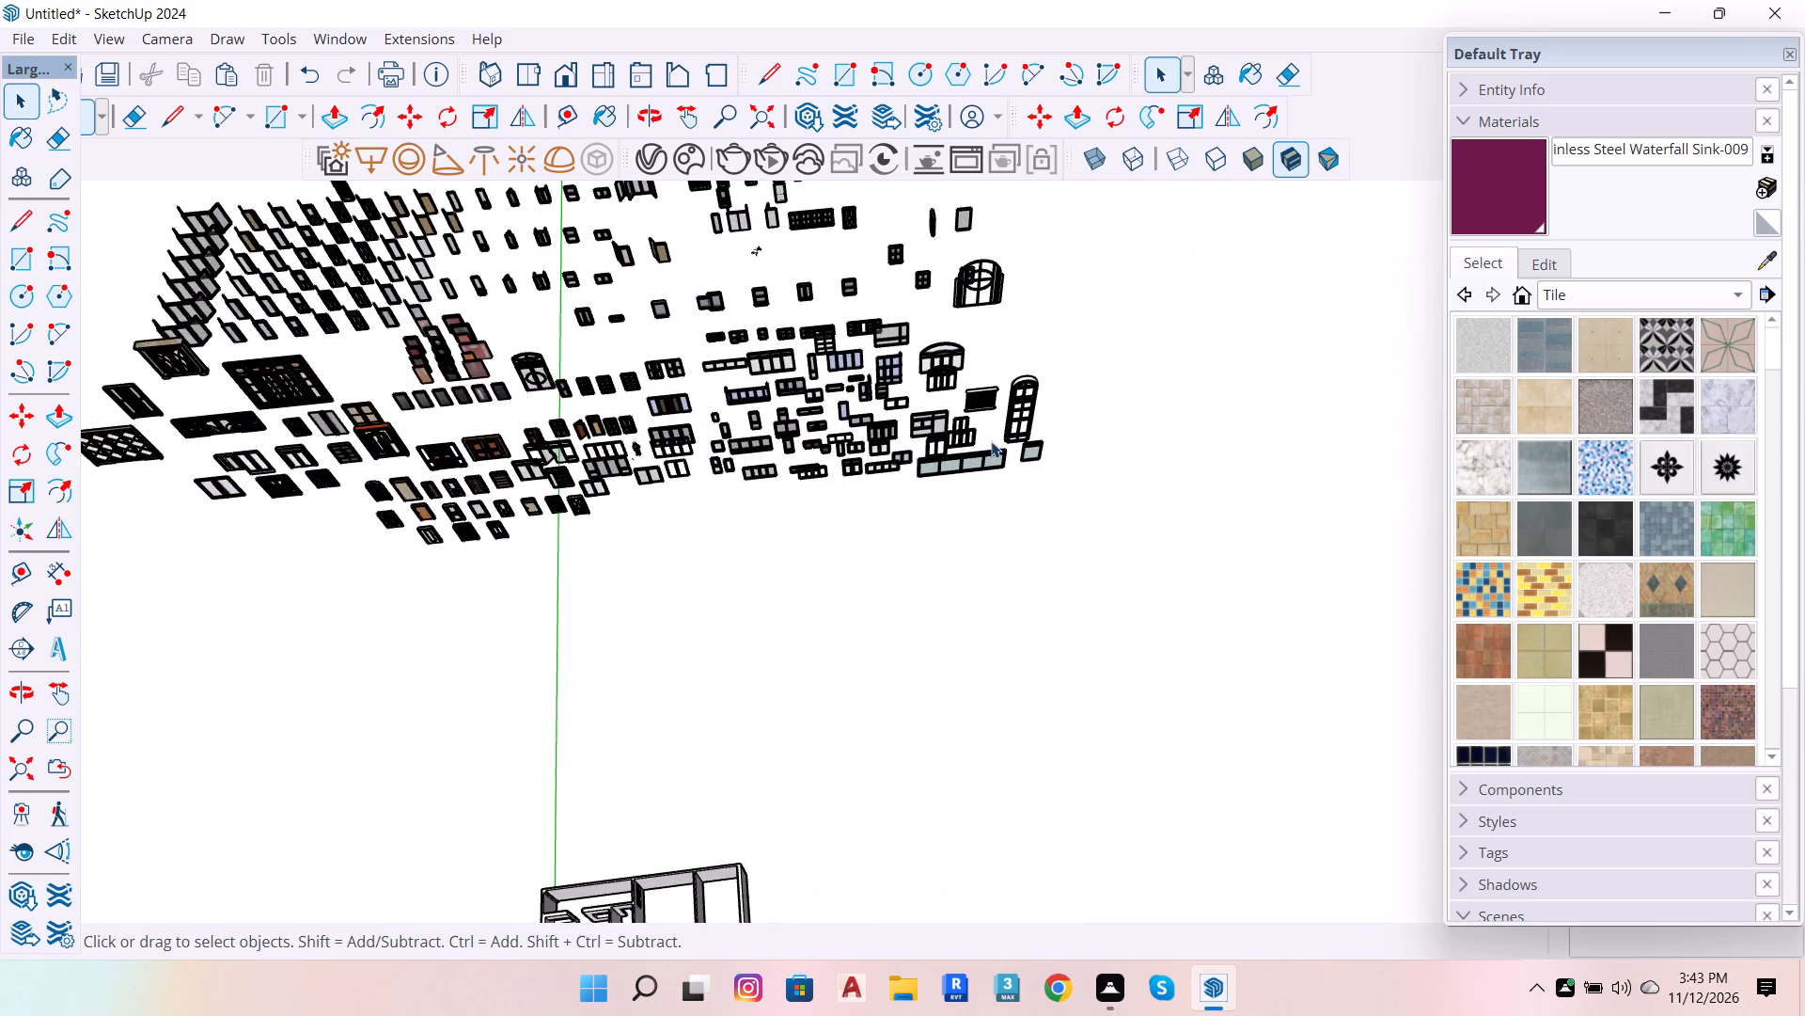
pyautogui.scroll(14, 1004, 389)
pyautogui.scroll(6, 881, 345)
pyautogui.scroll(-6, 1107, 433)
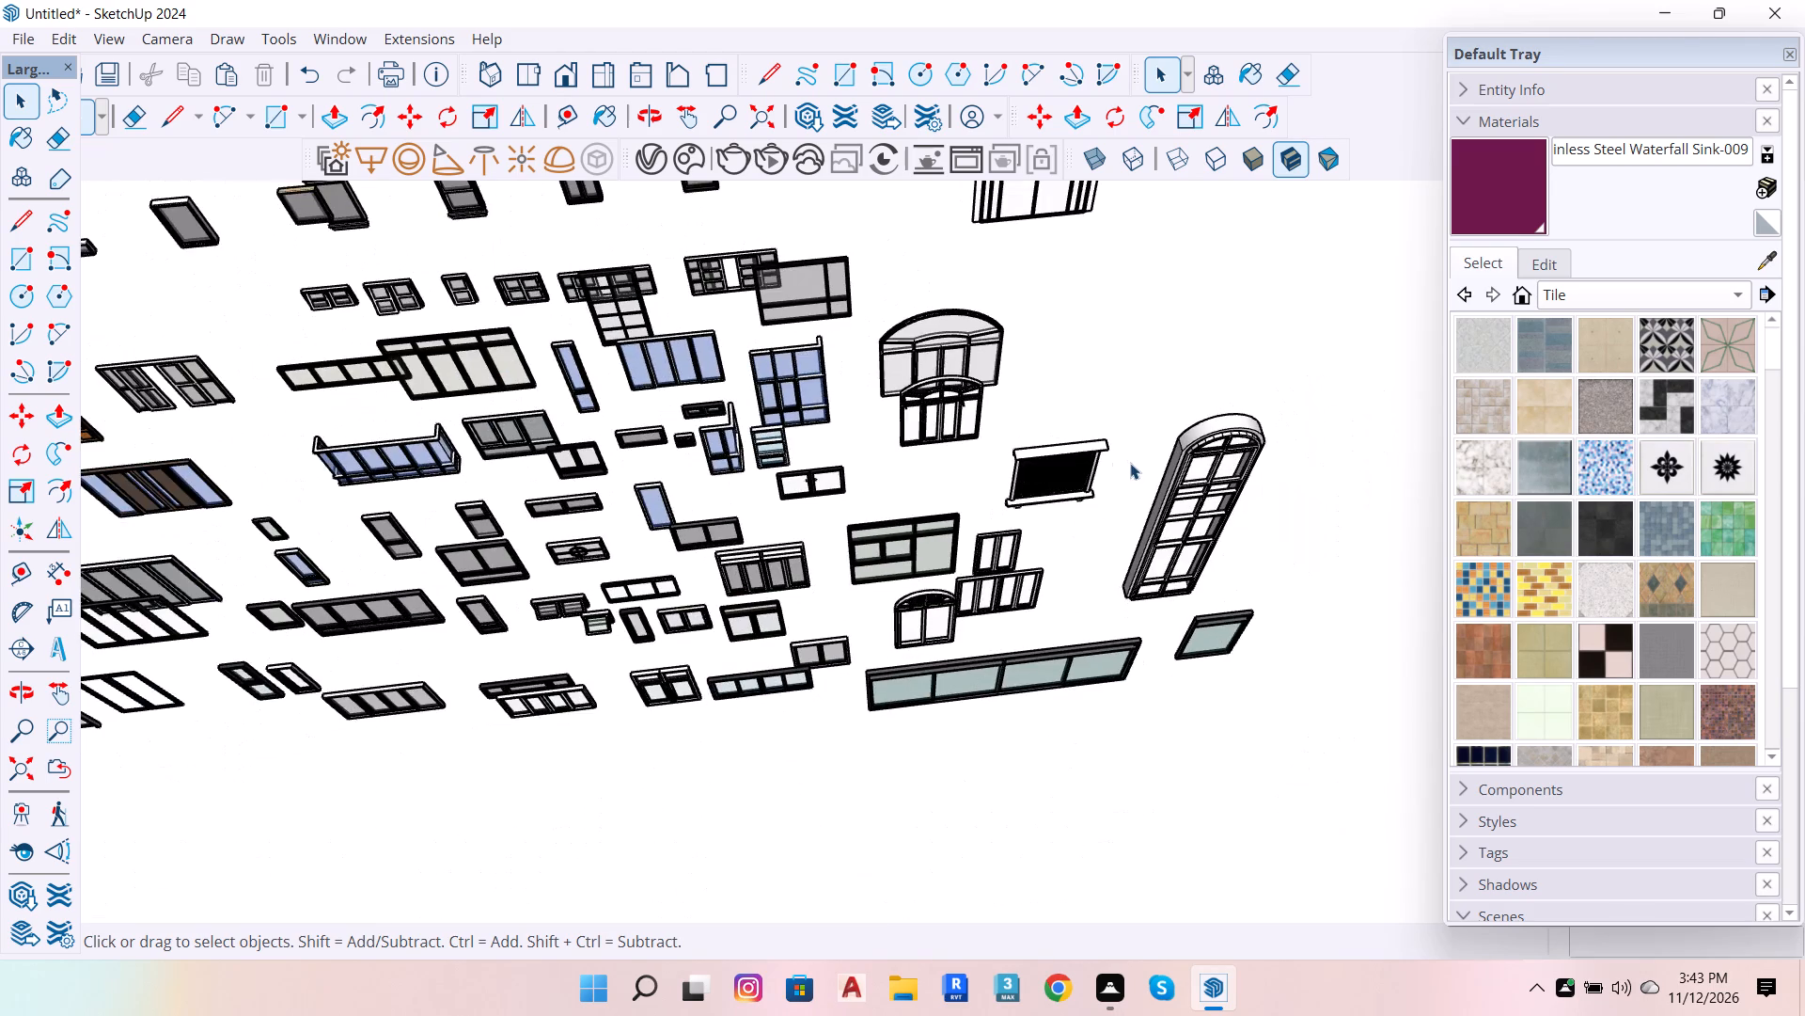
pyautogui.scroll(4, 794, 547)
pyautogui.press('o')
pyautogui.moveTo(824, 627); pyautogui.dragTo(844, 353)
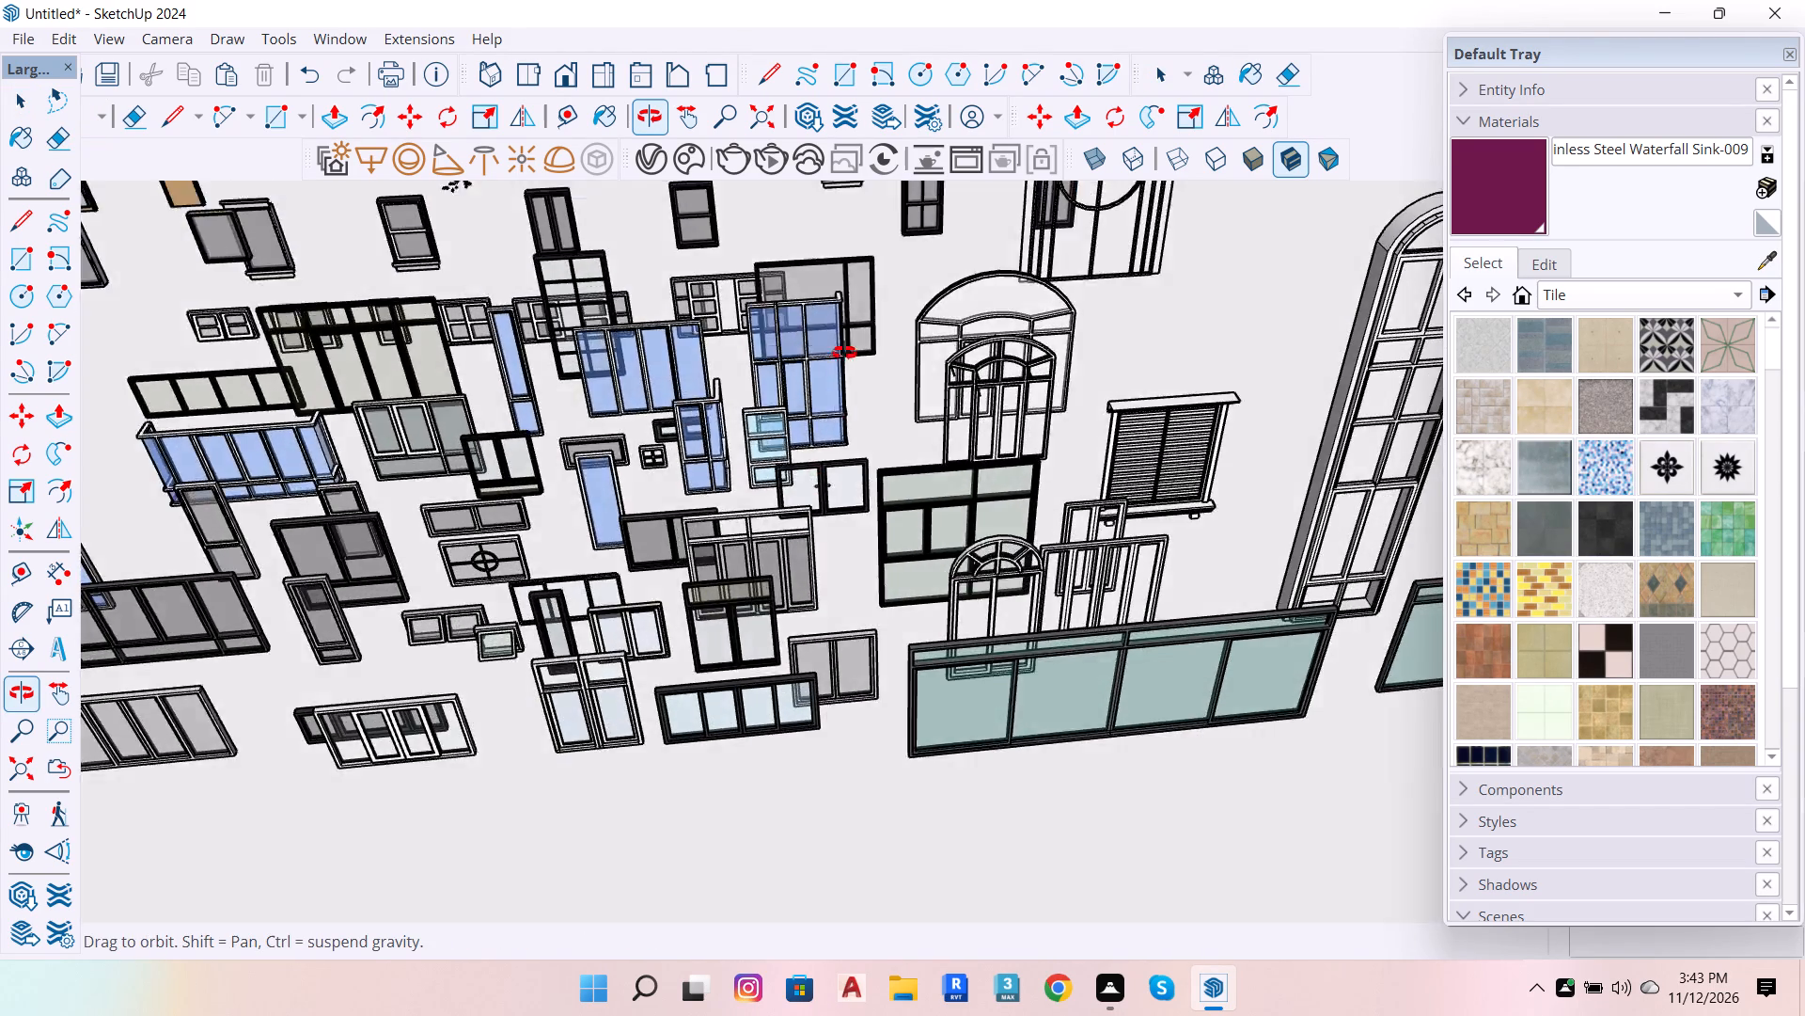
pyautogui.moveTo(844, 353); pyautogui.dragTo(855, 322)
pyautogui.scroll(-6, 843, 731)
pyautogui.scroll(4, 556, 726)
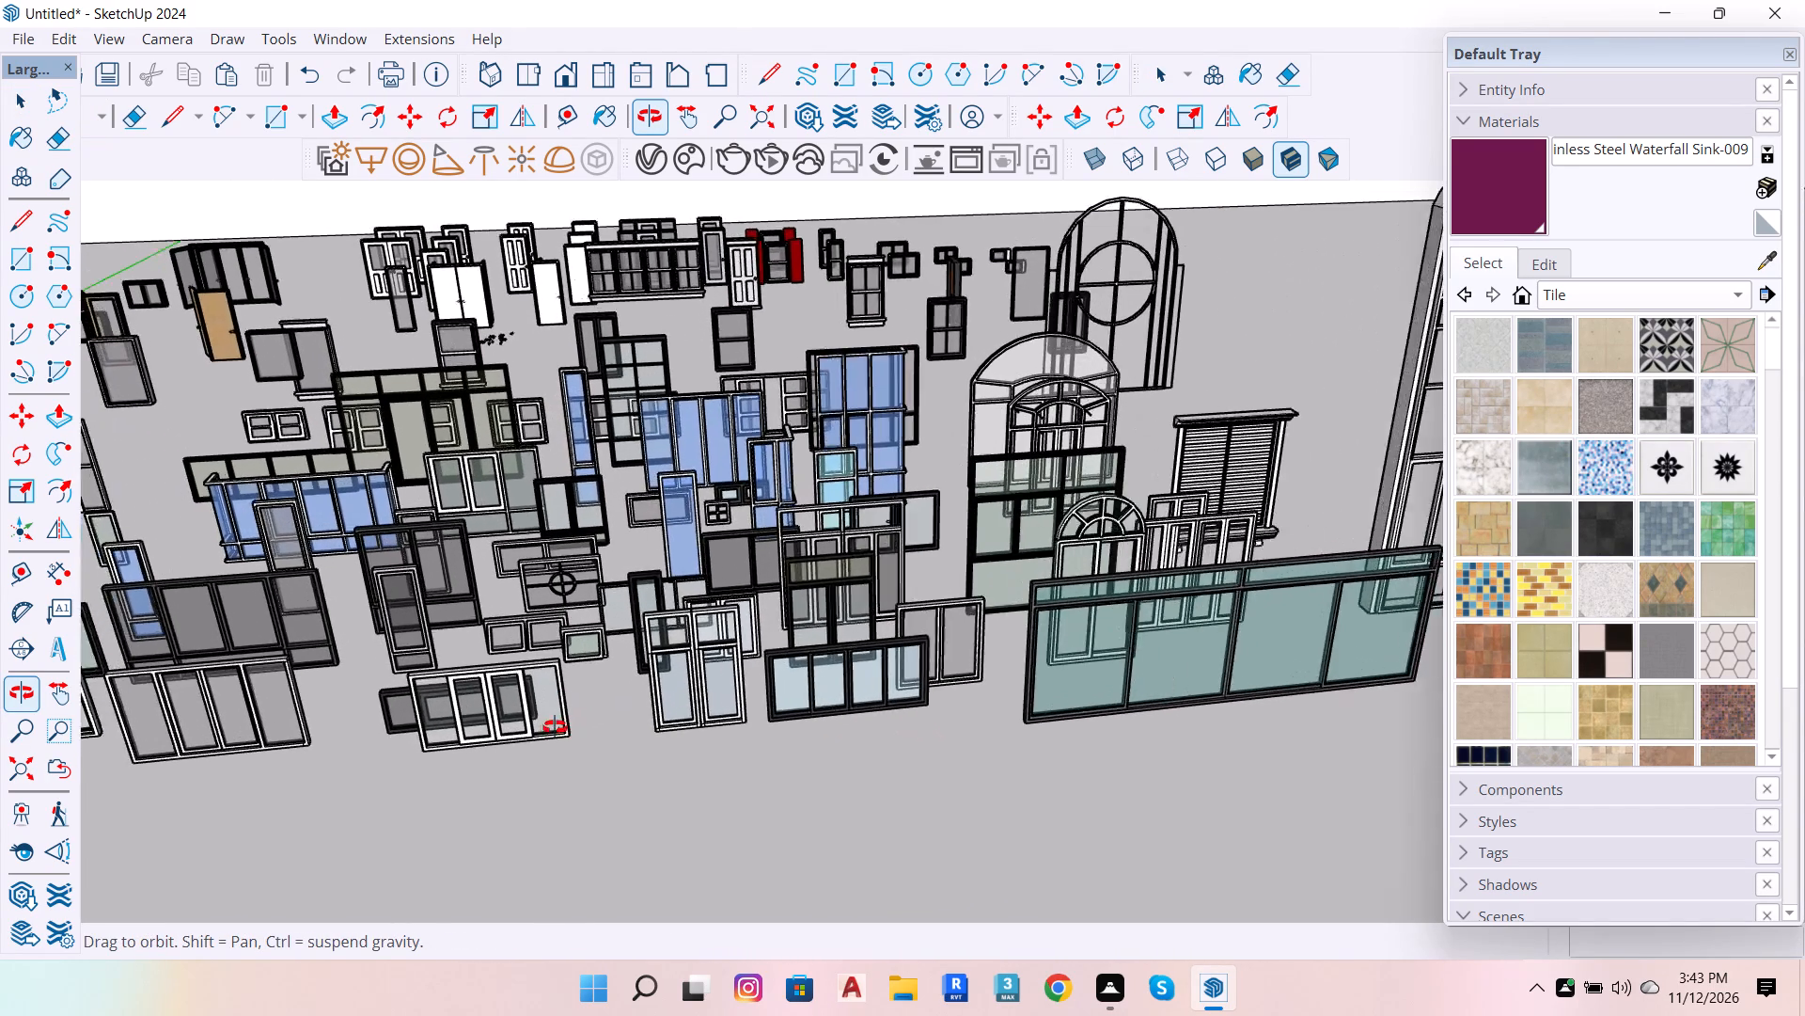
pyautogui.scroll(4, 364, 545)
pyautogui.moveTo(631, 514); pyautogui.dragTo(663, 643)
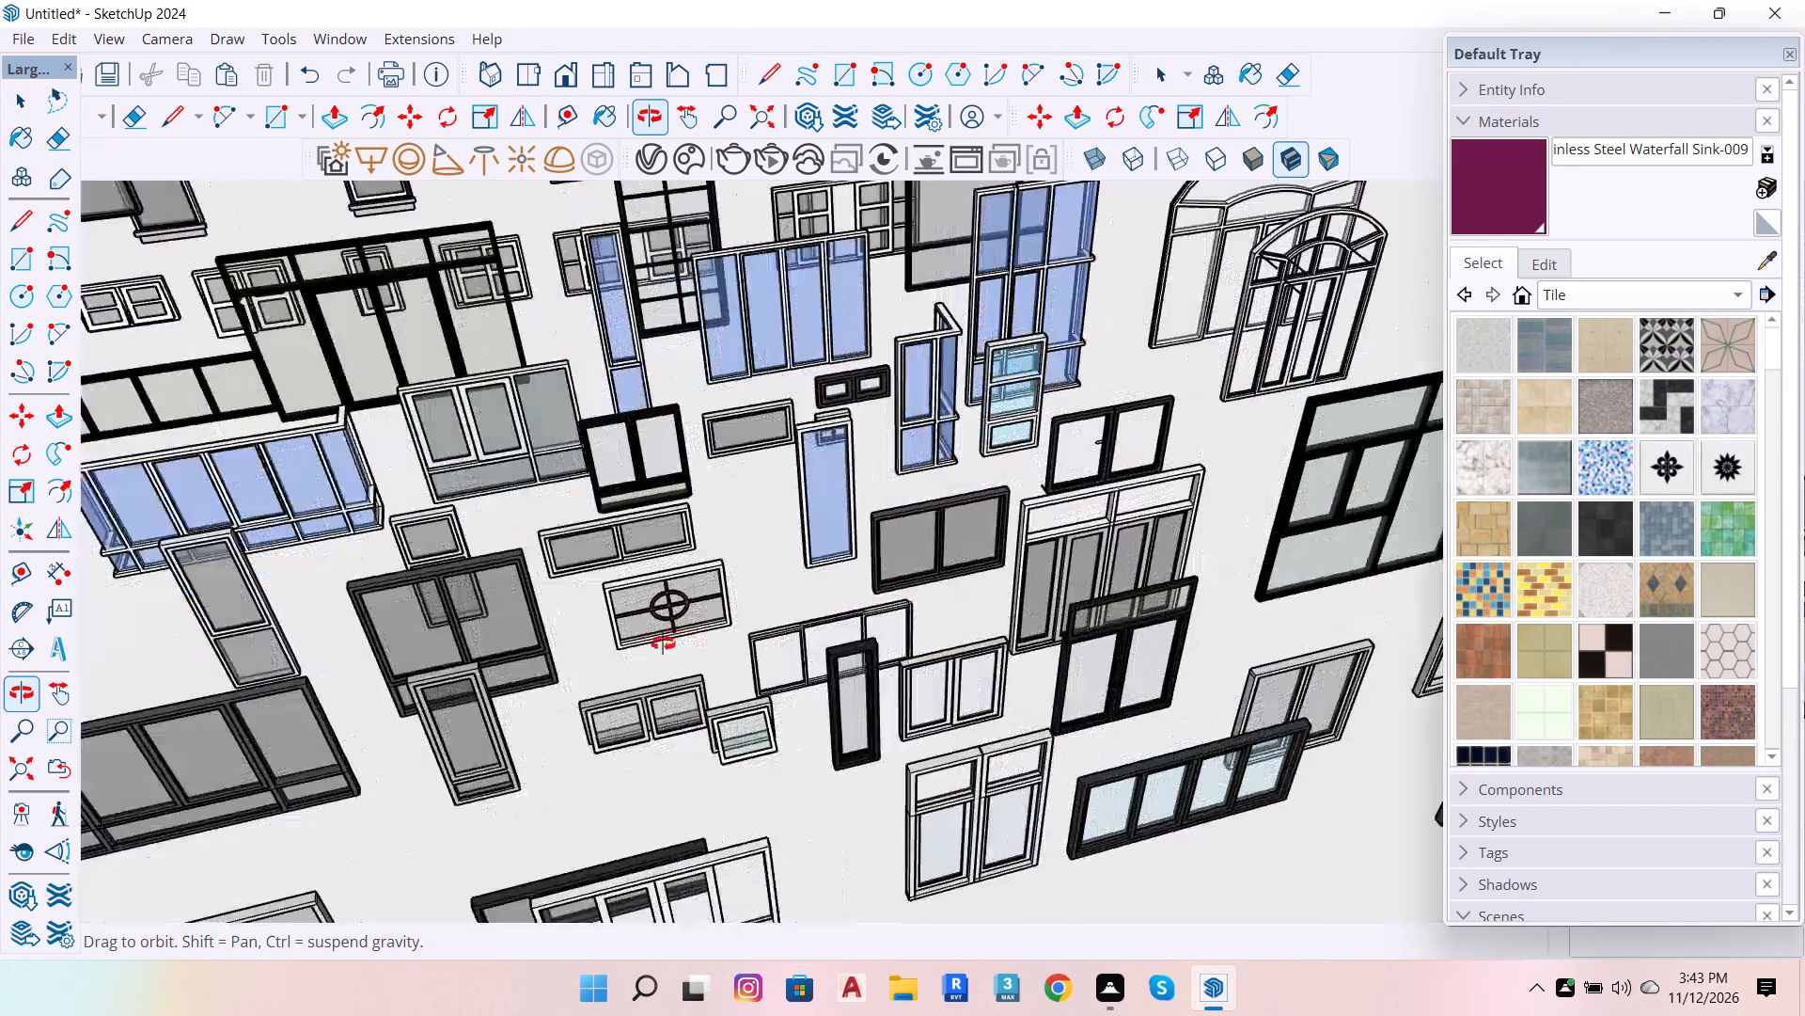
pyautogui.moveTo(663, 643); pyautogui.dragTo(614, 637)
pyautogui.scroll(16, 768, 699)
pyautogui.scroll(-6, 813, 767)
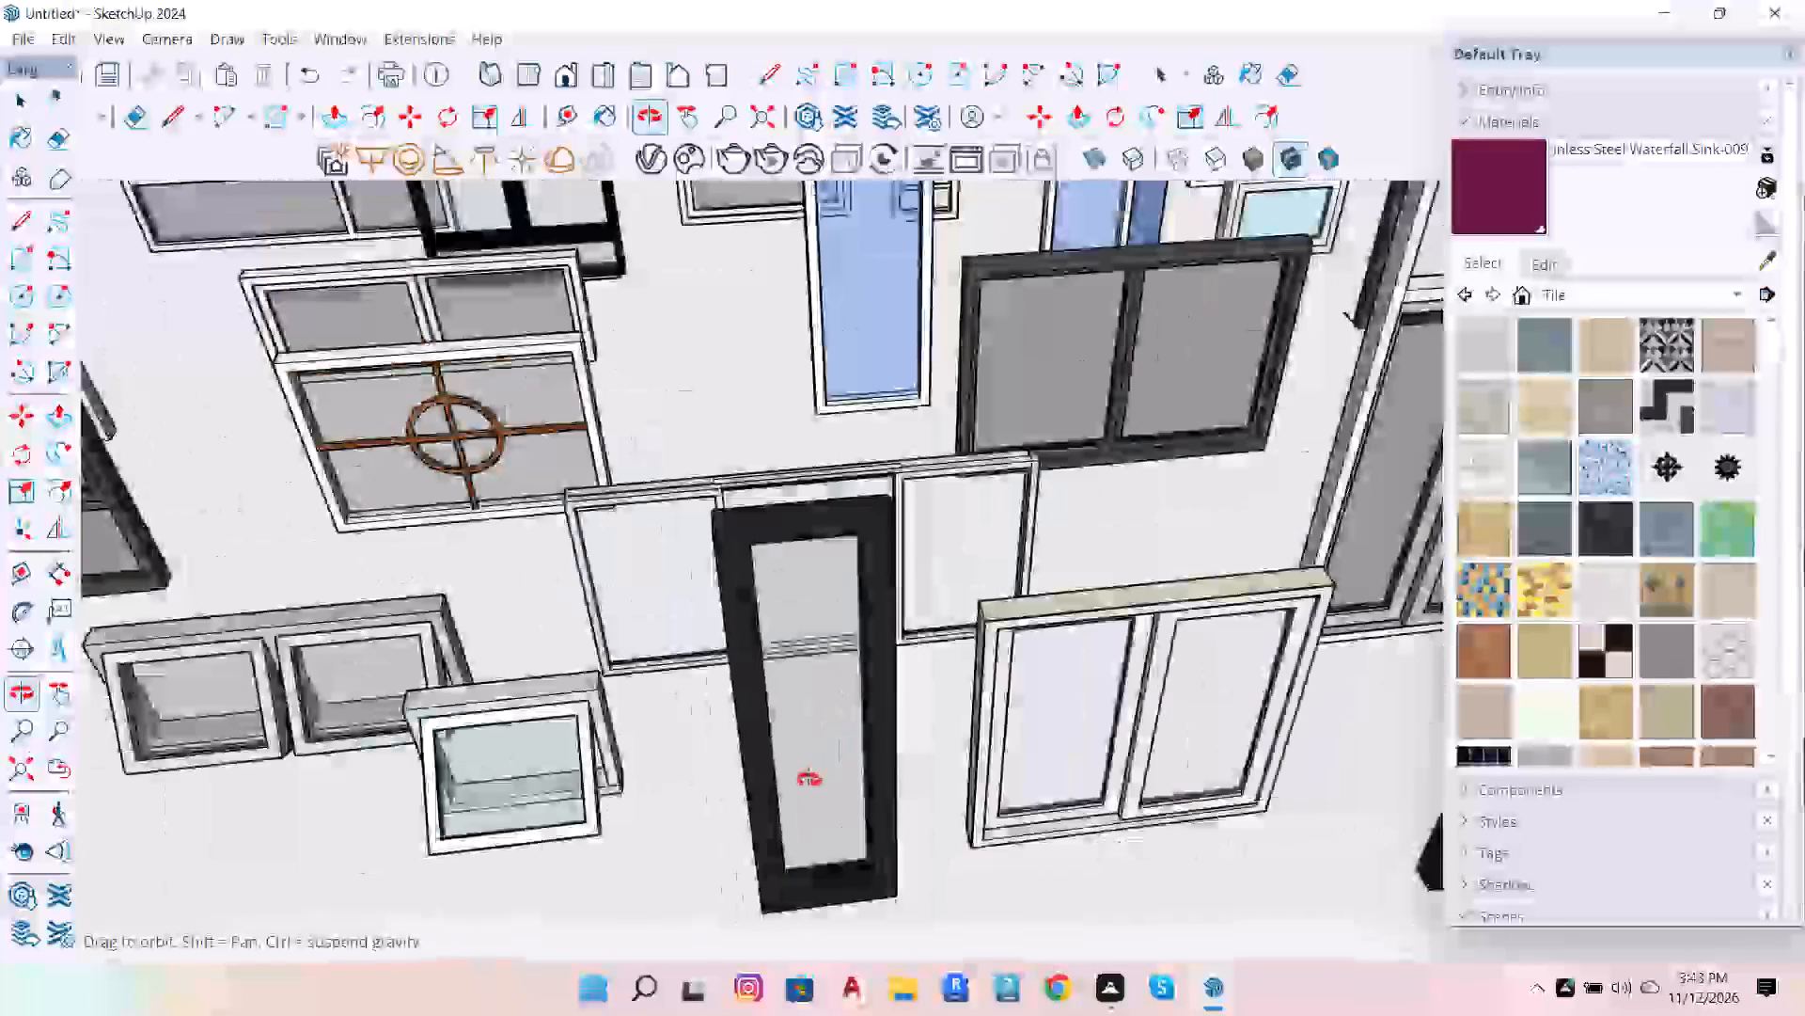
# Examine the window models across the whole imported collection, both from a distance and up close.
pyautogui.scroll(-8, 808, 786)
pyautogui.press('space')
pyautogui.scroll(-5, 899, 798)
pyautogui.scroll(-6, 1084, 731)
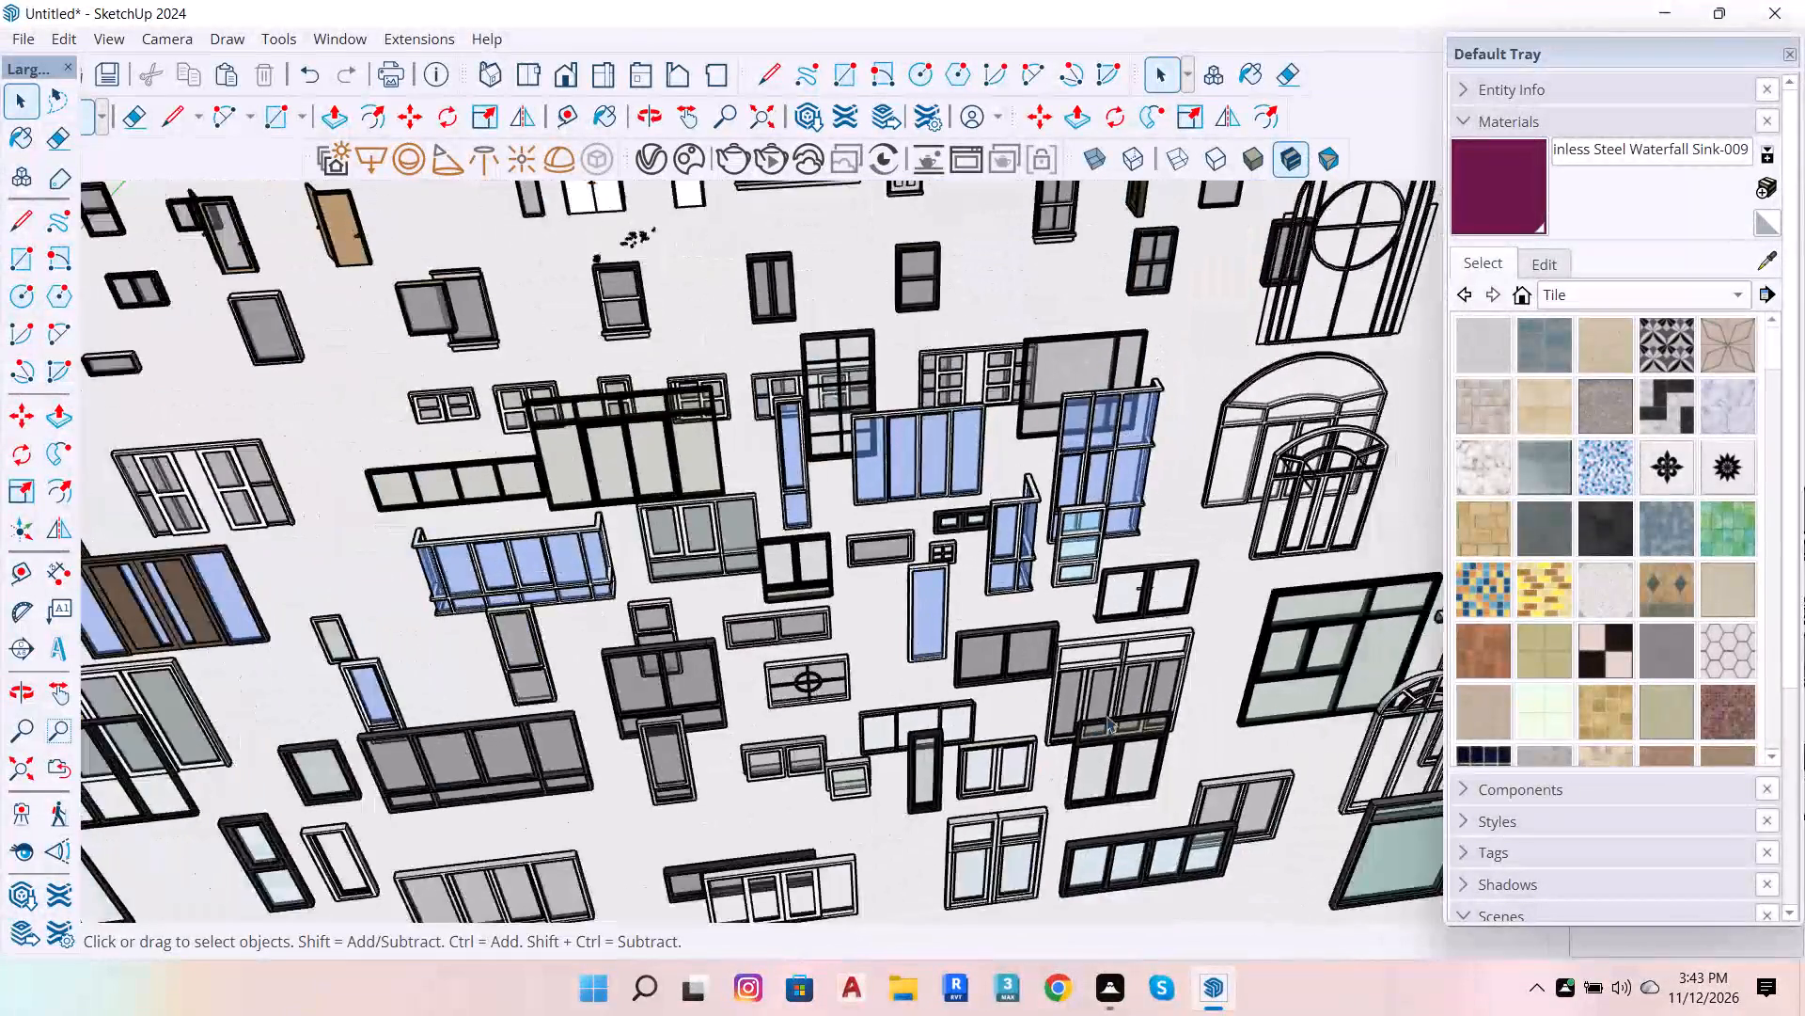
pyautogui.scroll(-13, 1107, 716)
pyautogui.scroll(4, 1030, 503)
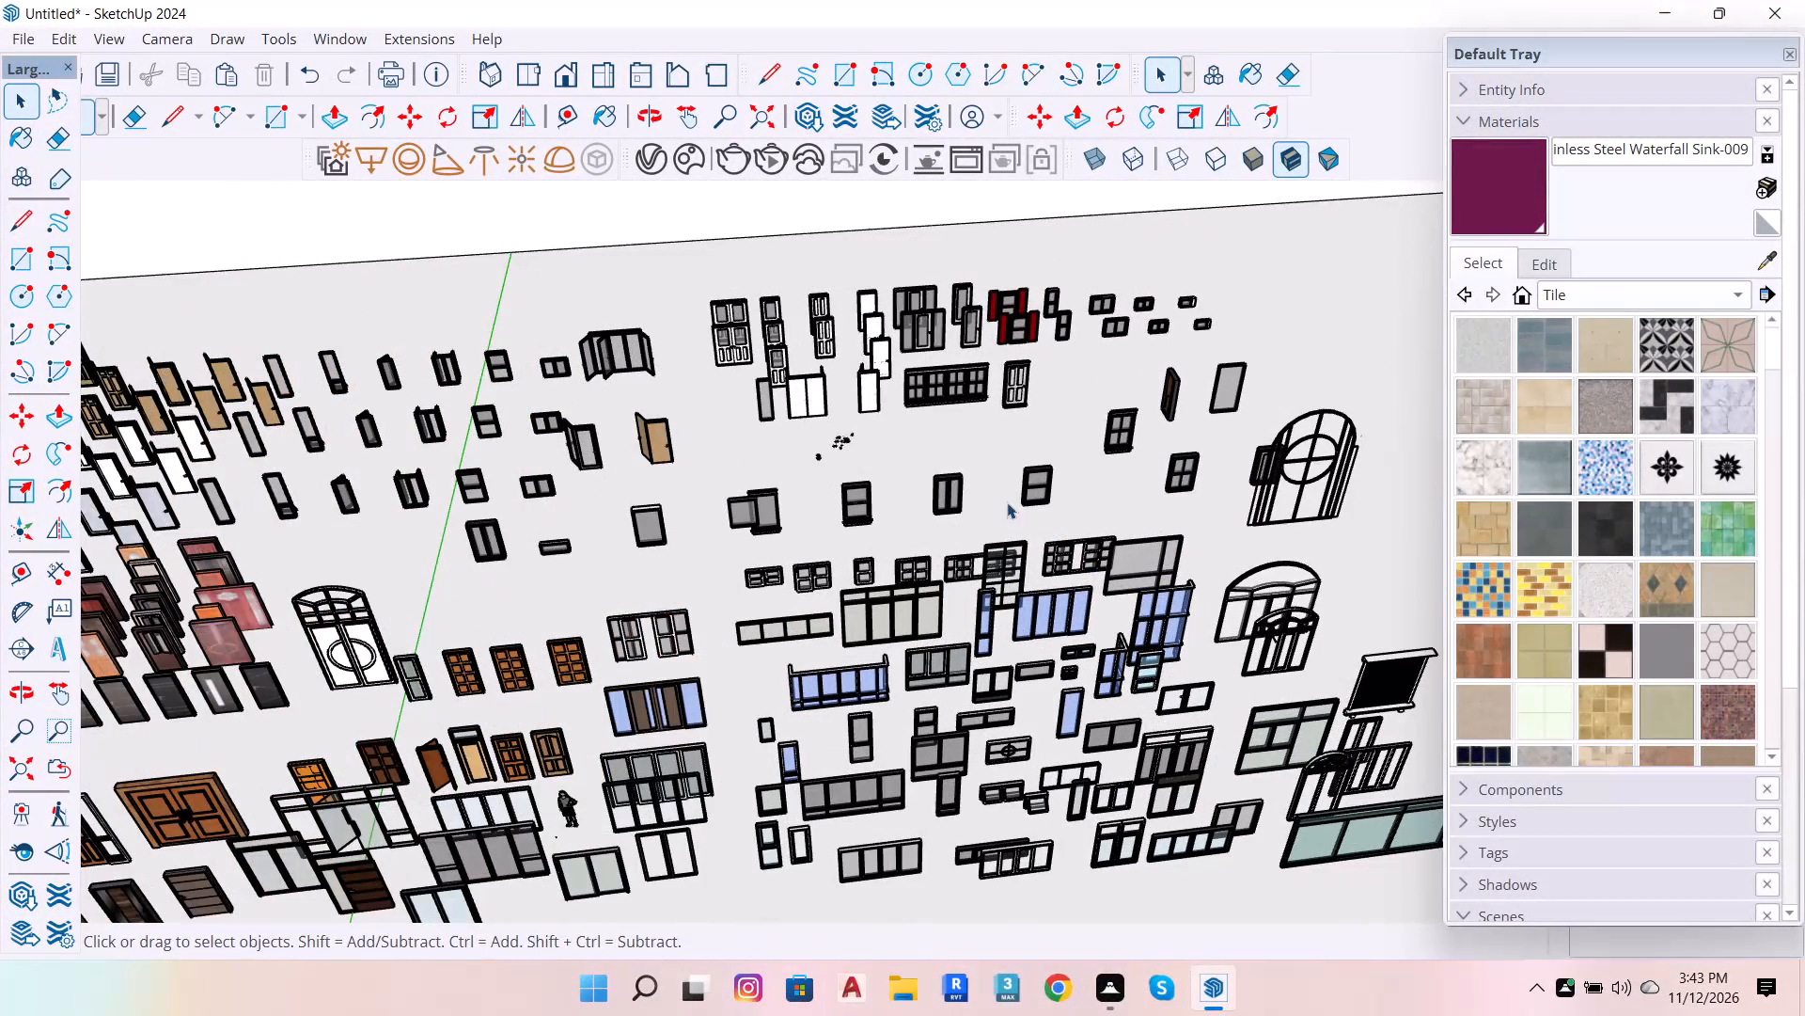
pyautogui.scroll(4, 926, 494)
pyautogui.scroll(5, 827, 515)
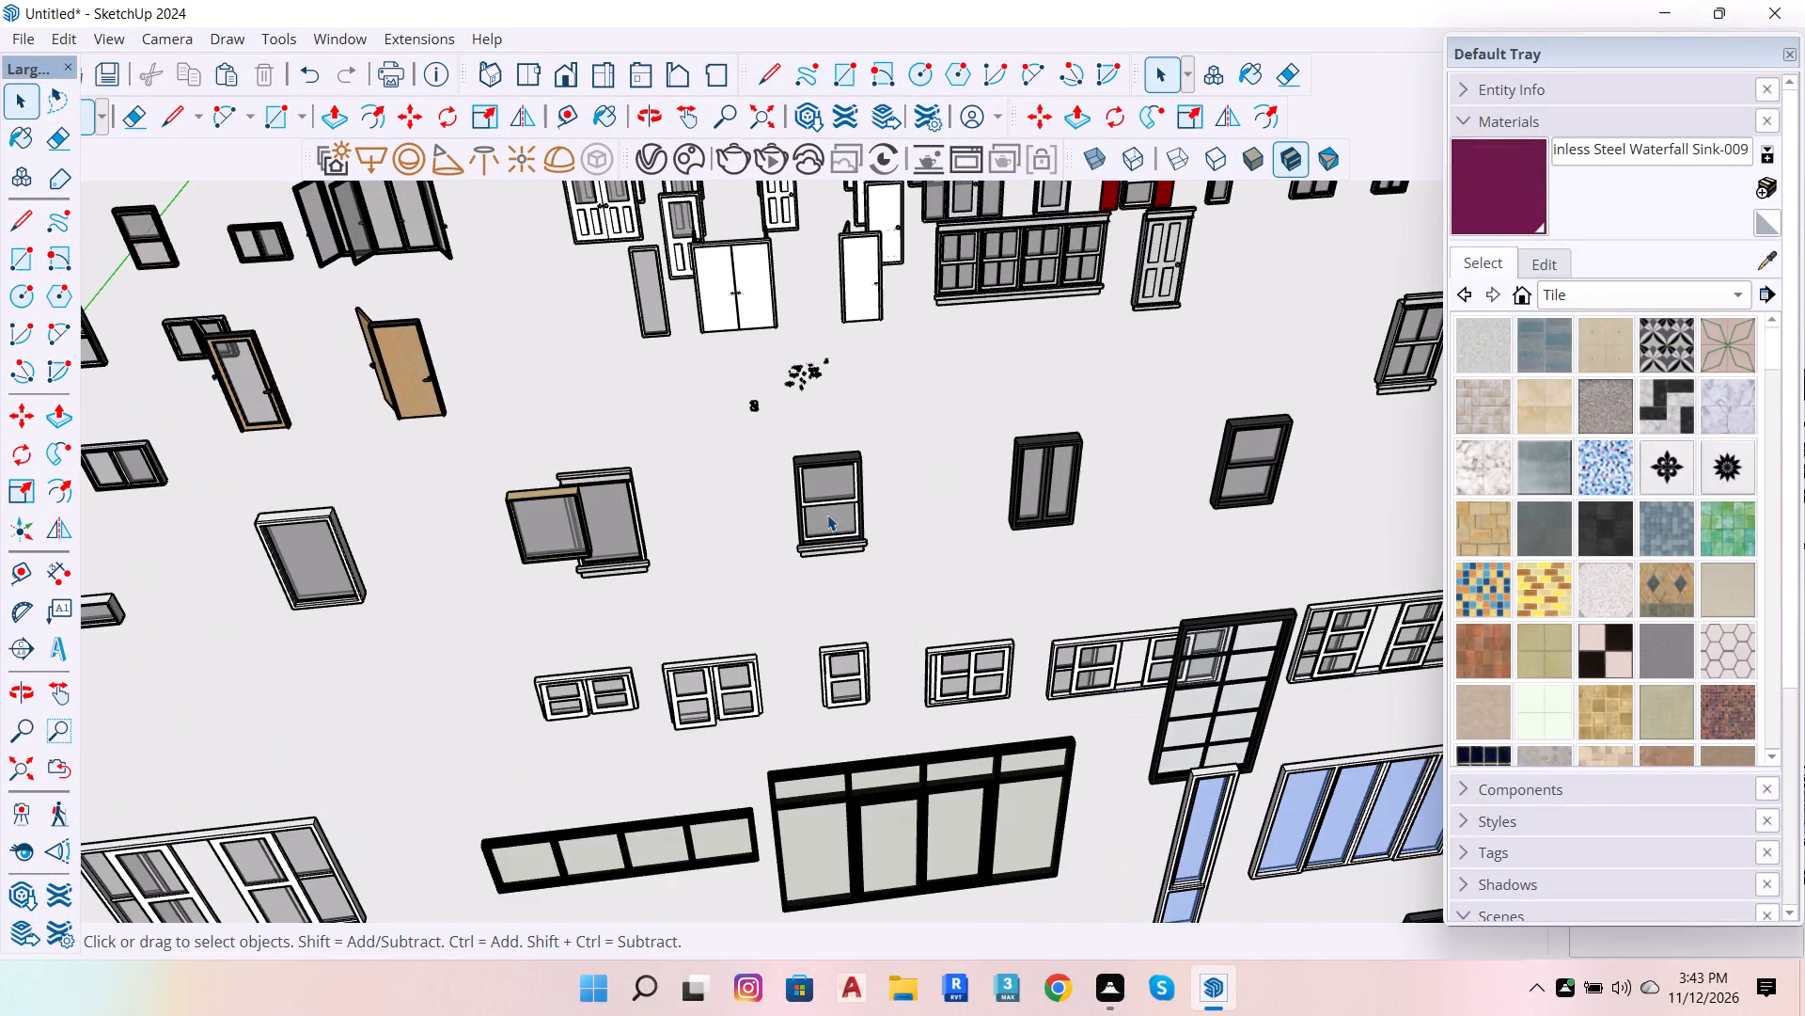
pyautogui.scroll(-11, 1122, 620)
pyautogui.scroll(3, 596, 627)
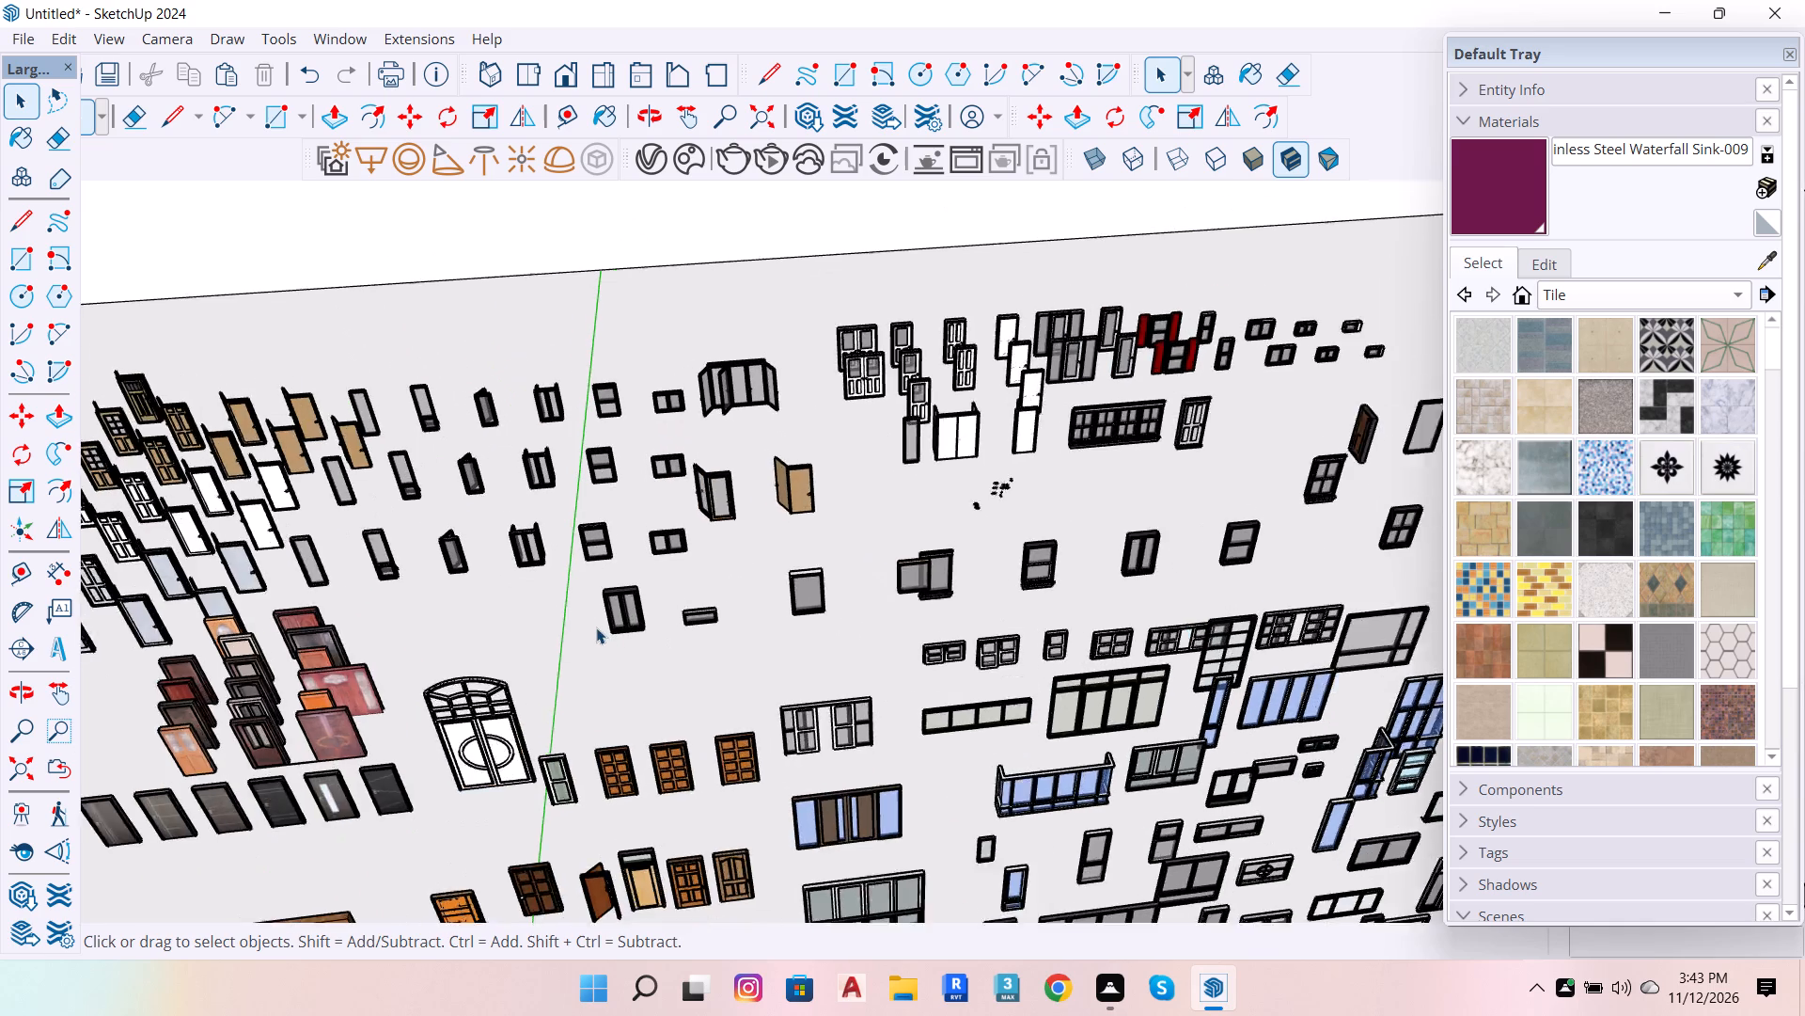
pyautogui.scroll(9, 596, 627)
pyautogui.scroll(-6, 691, 550)
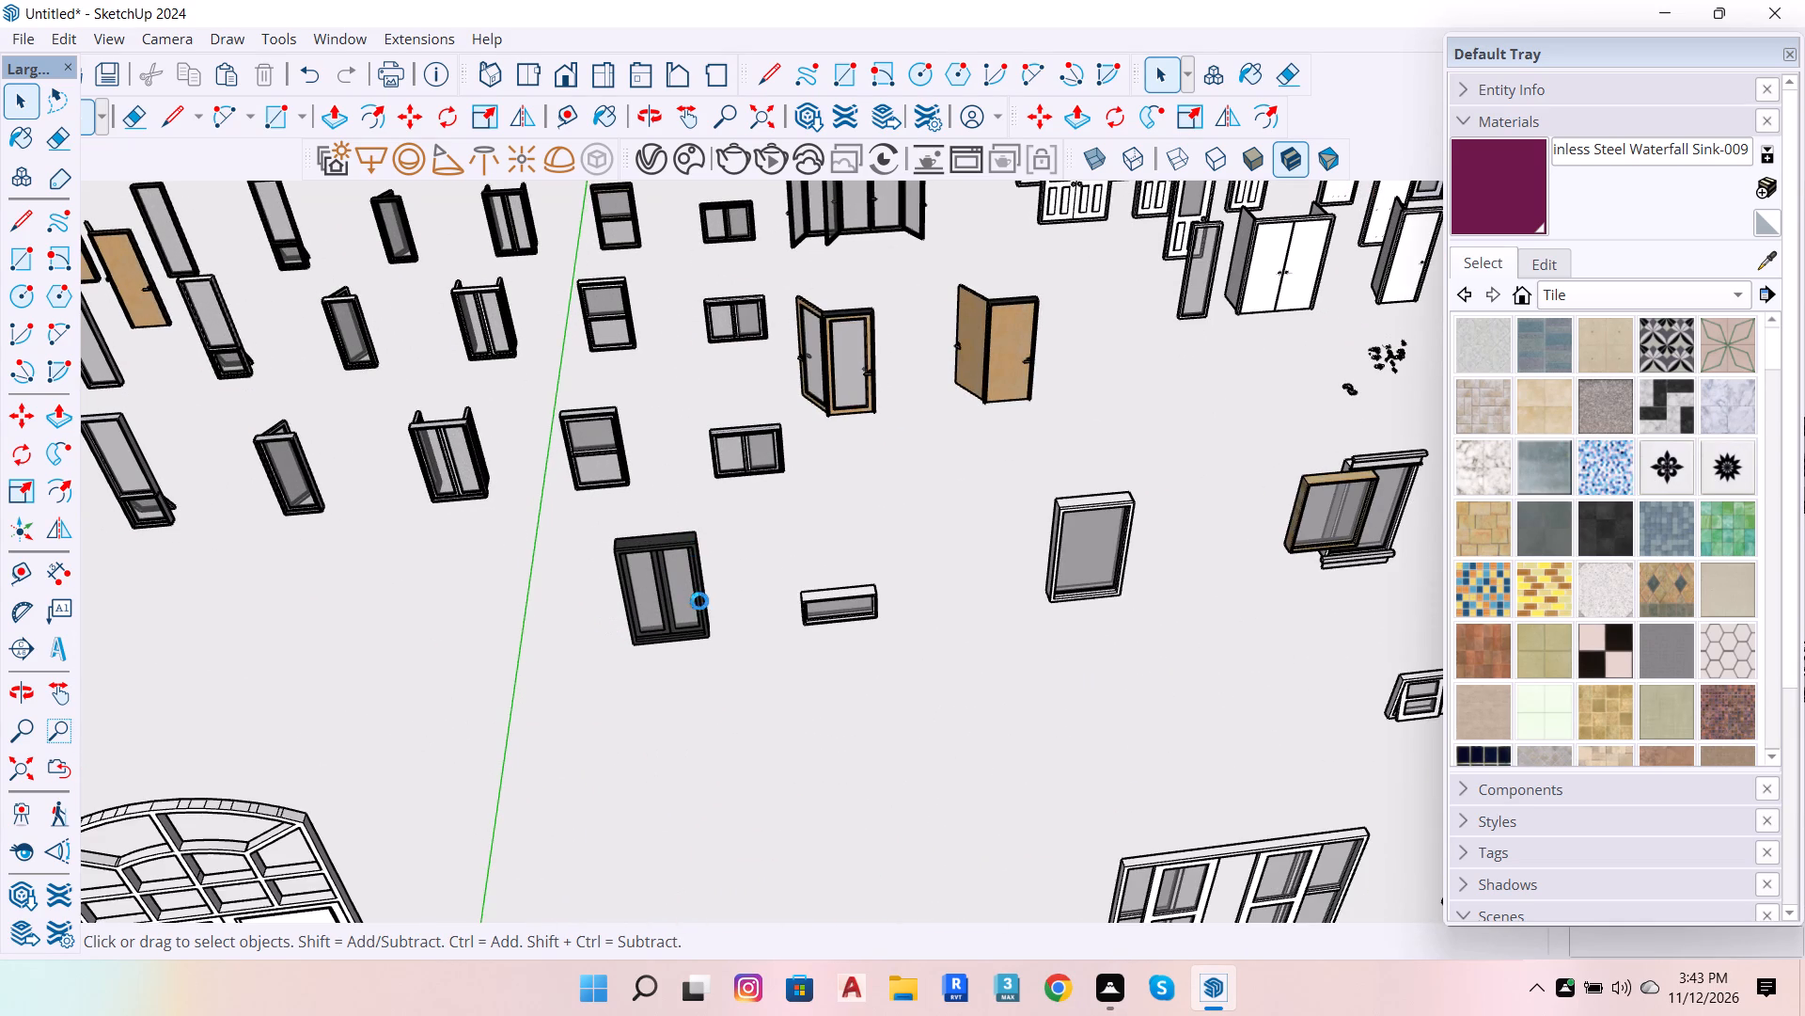
# Open the imported door and window collection for editing to reach its individual models.
pyautogui.click(701, 602)
pyautogui.scroll(-6, 728, 682)
pyautogui.press('space')
pyautogui.click(730, 685)
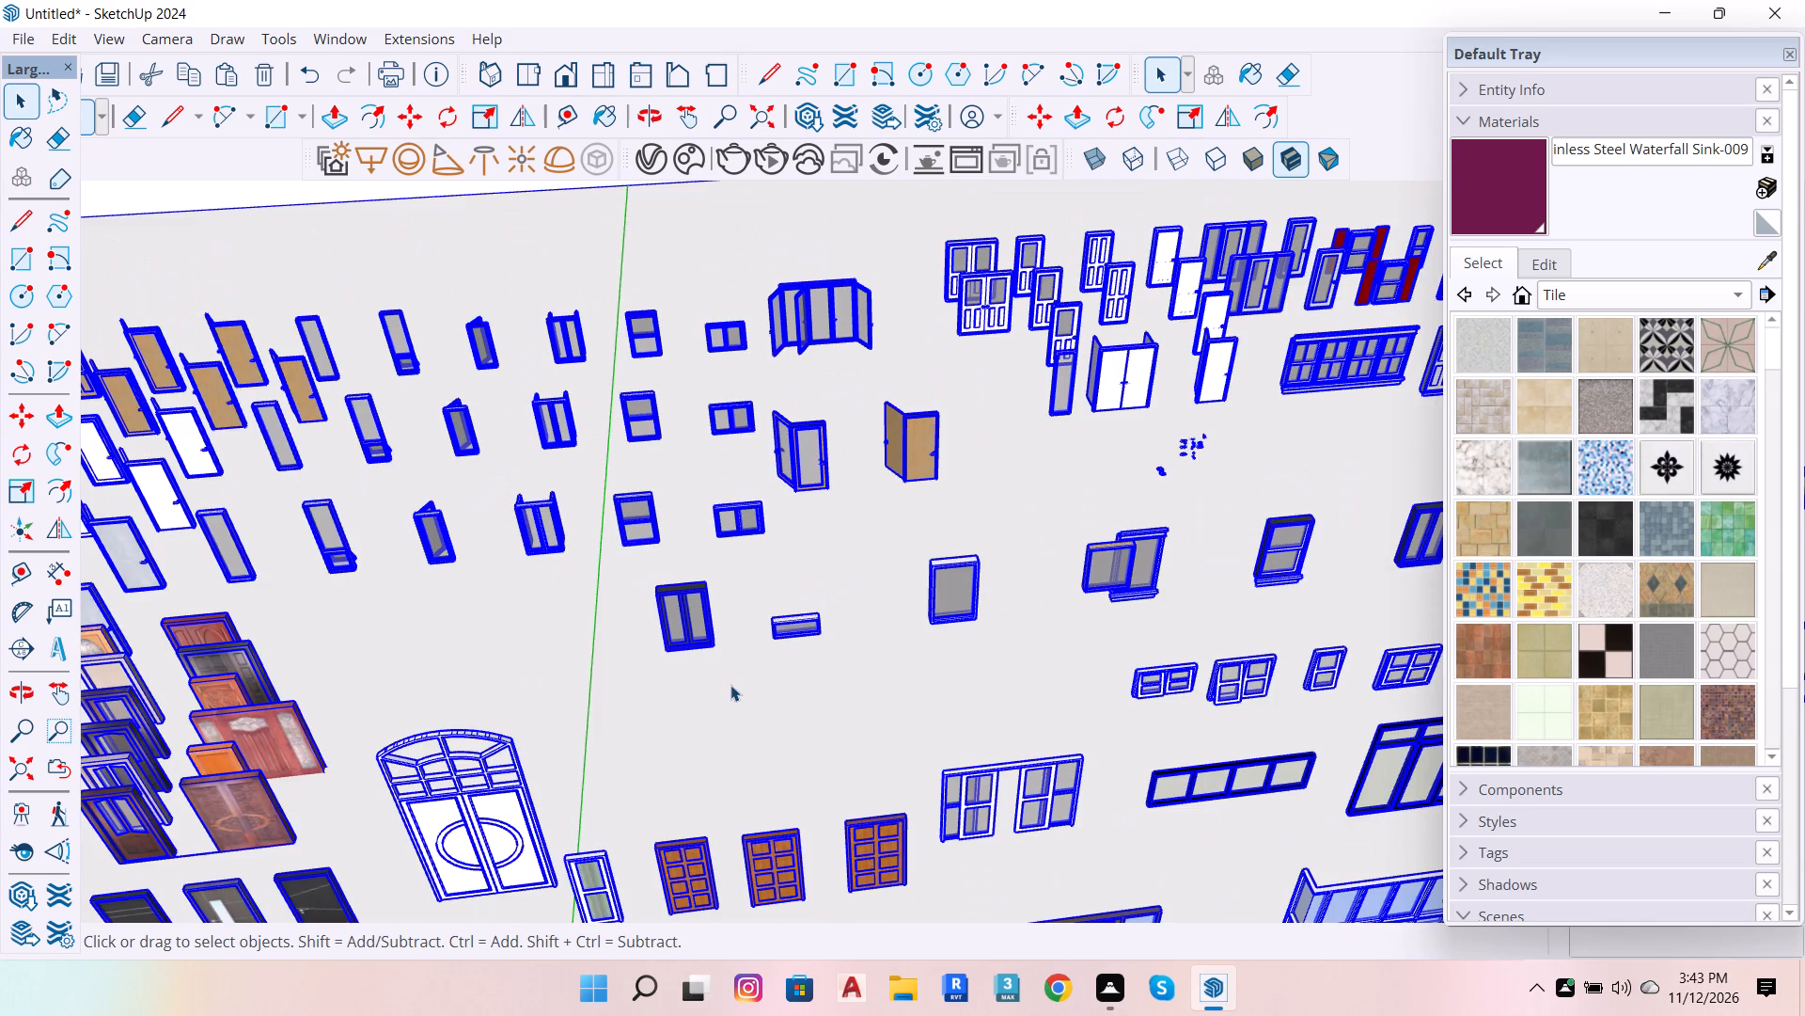
pyautogui.scroll(-7, 738, 722)
pyautogui.tripleClick(733, 752)
pyautogui.scroll(-5, 777, 704)
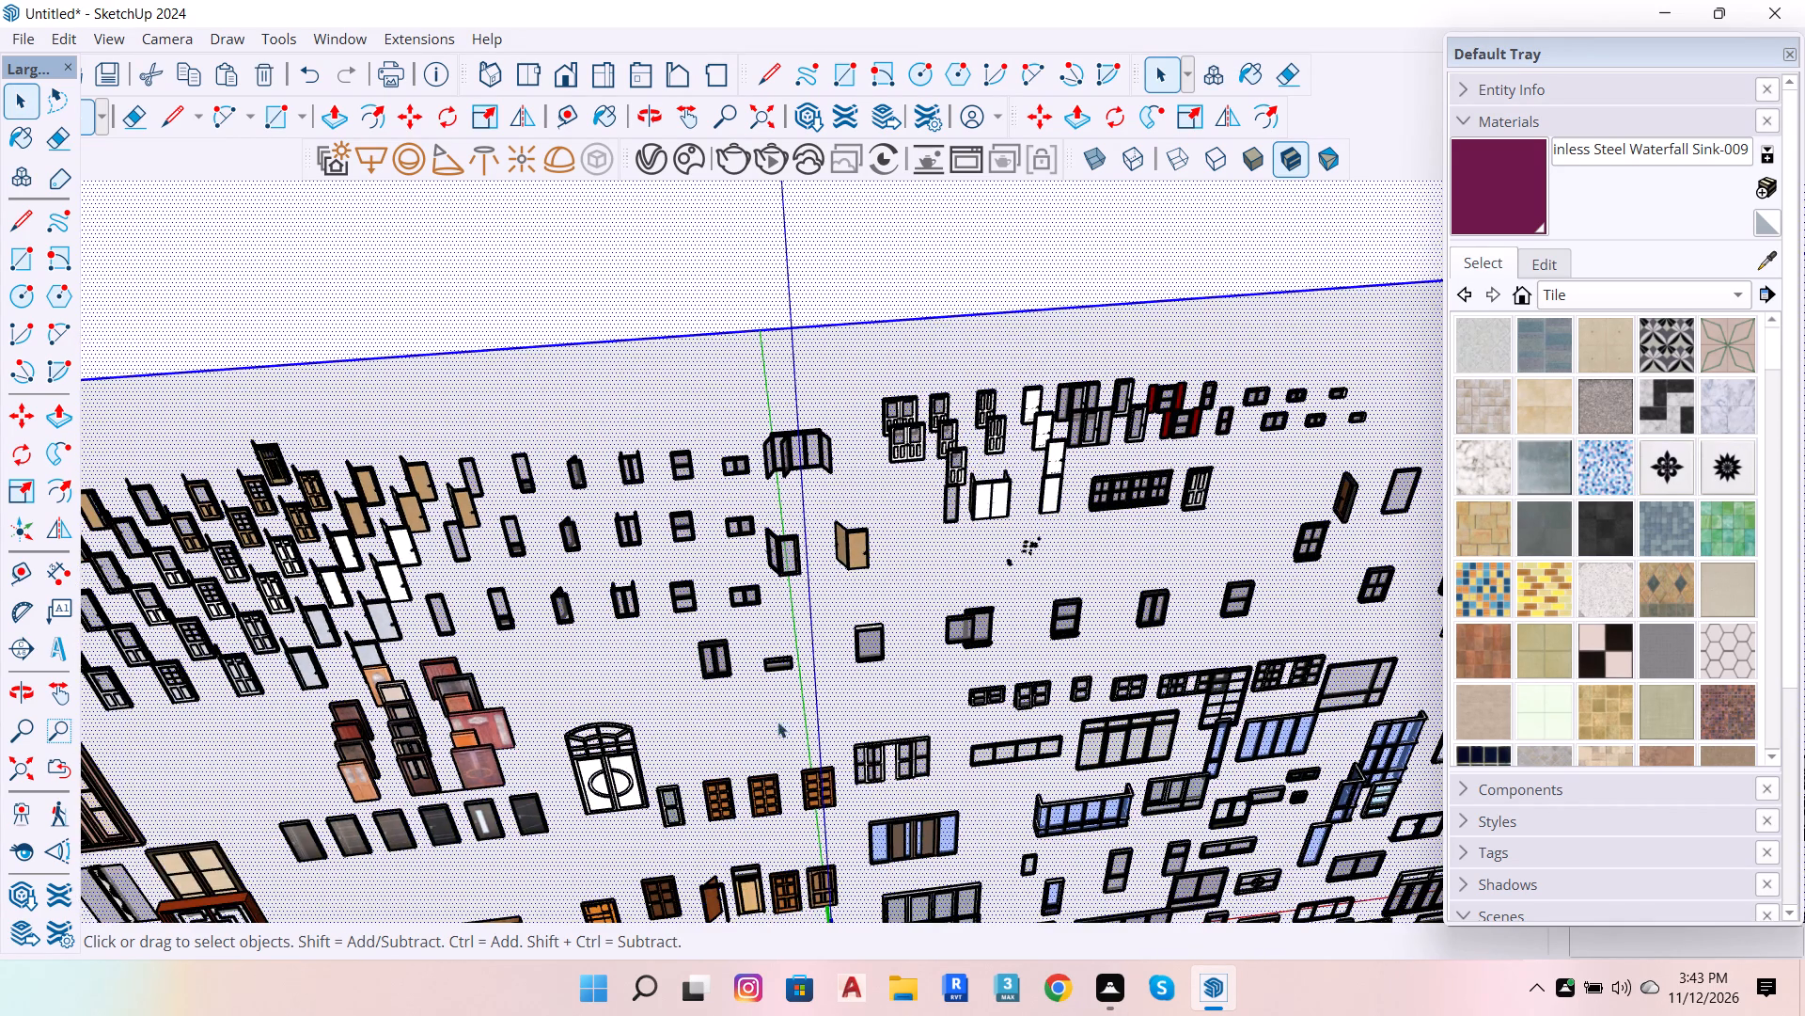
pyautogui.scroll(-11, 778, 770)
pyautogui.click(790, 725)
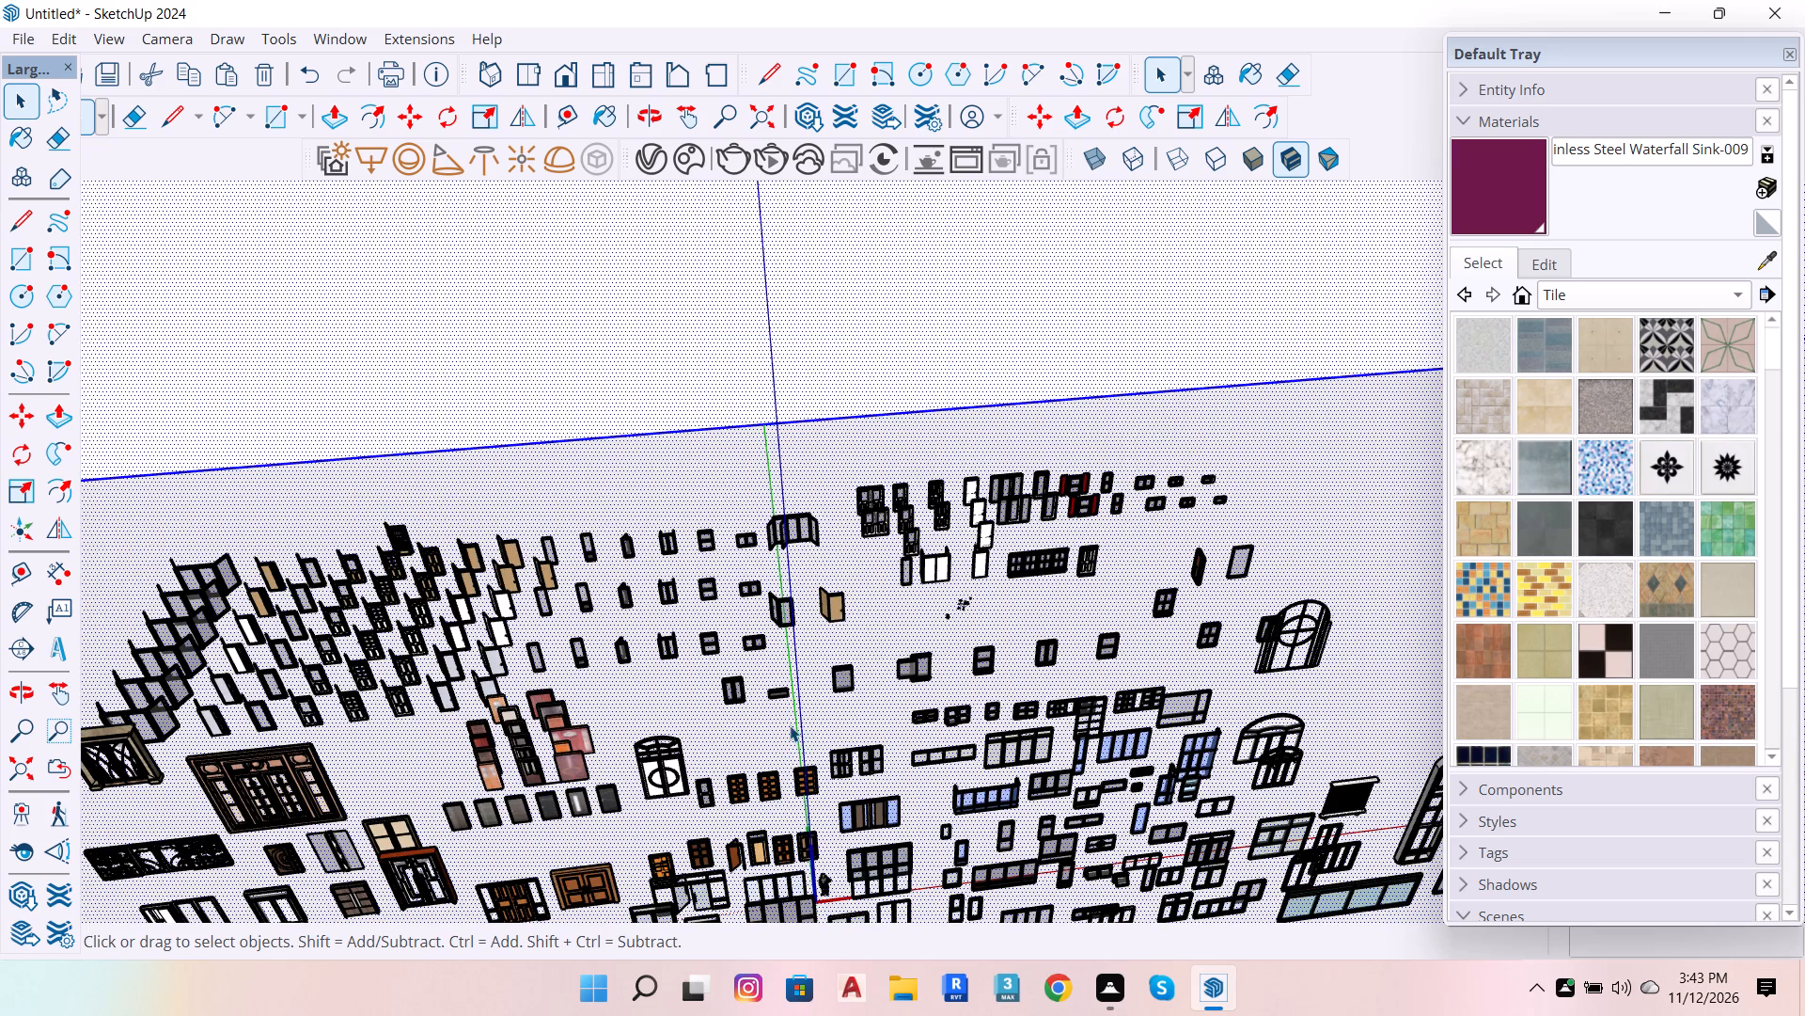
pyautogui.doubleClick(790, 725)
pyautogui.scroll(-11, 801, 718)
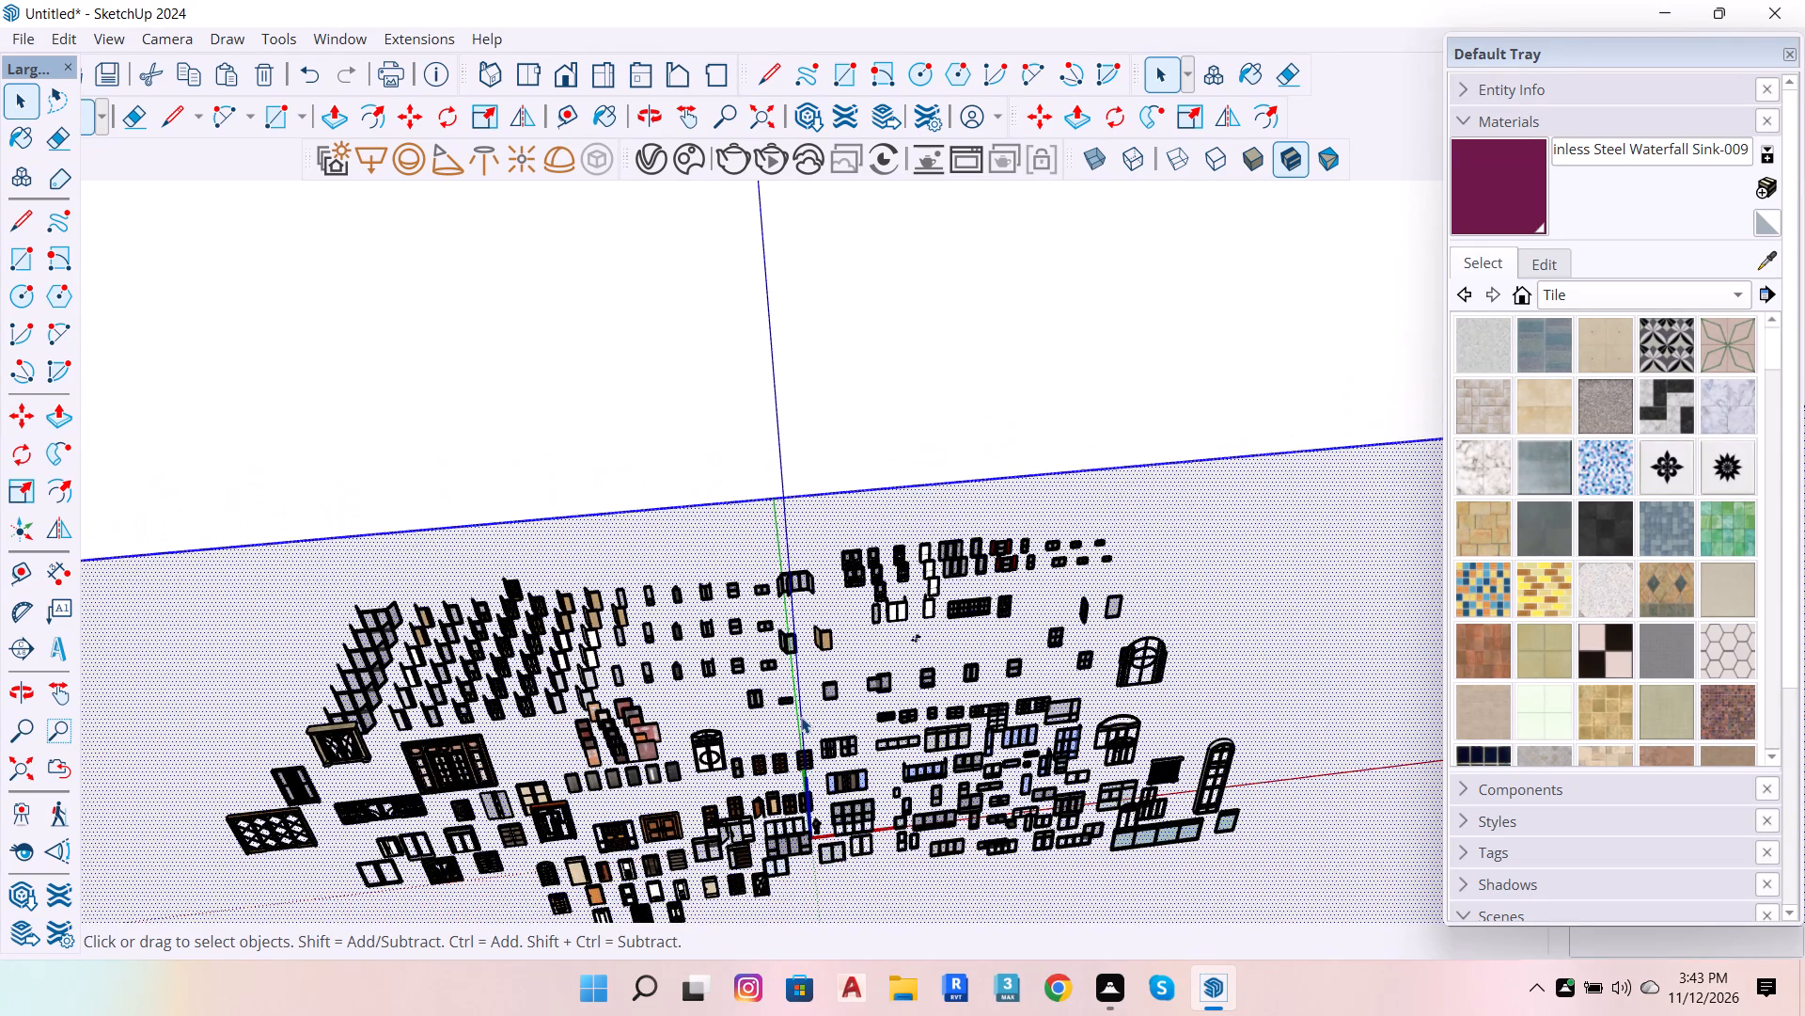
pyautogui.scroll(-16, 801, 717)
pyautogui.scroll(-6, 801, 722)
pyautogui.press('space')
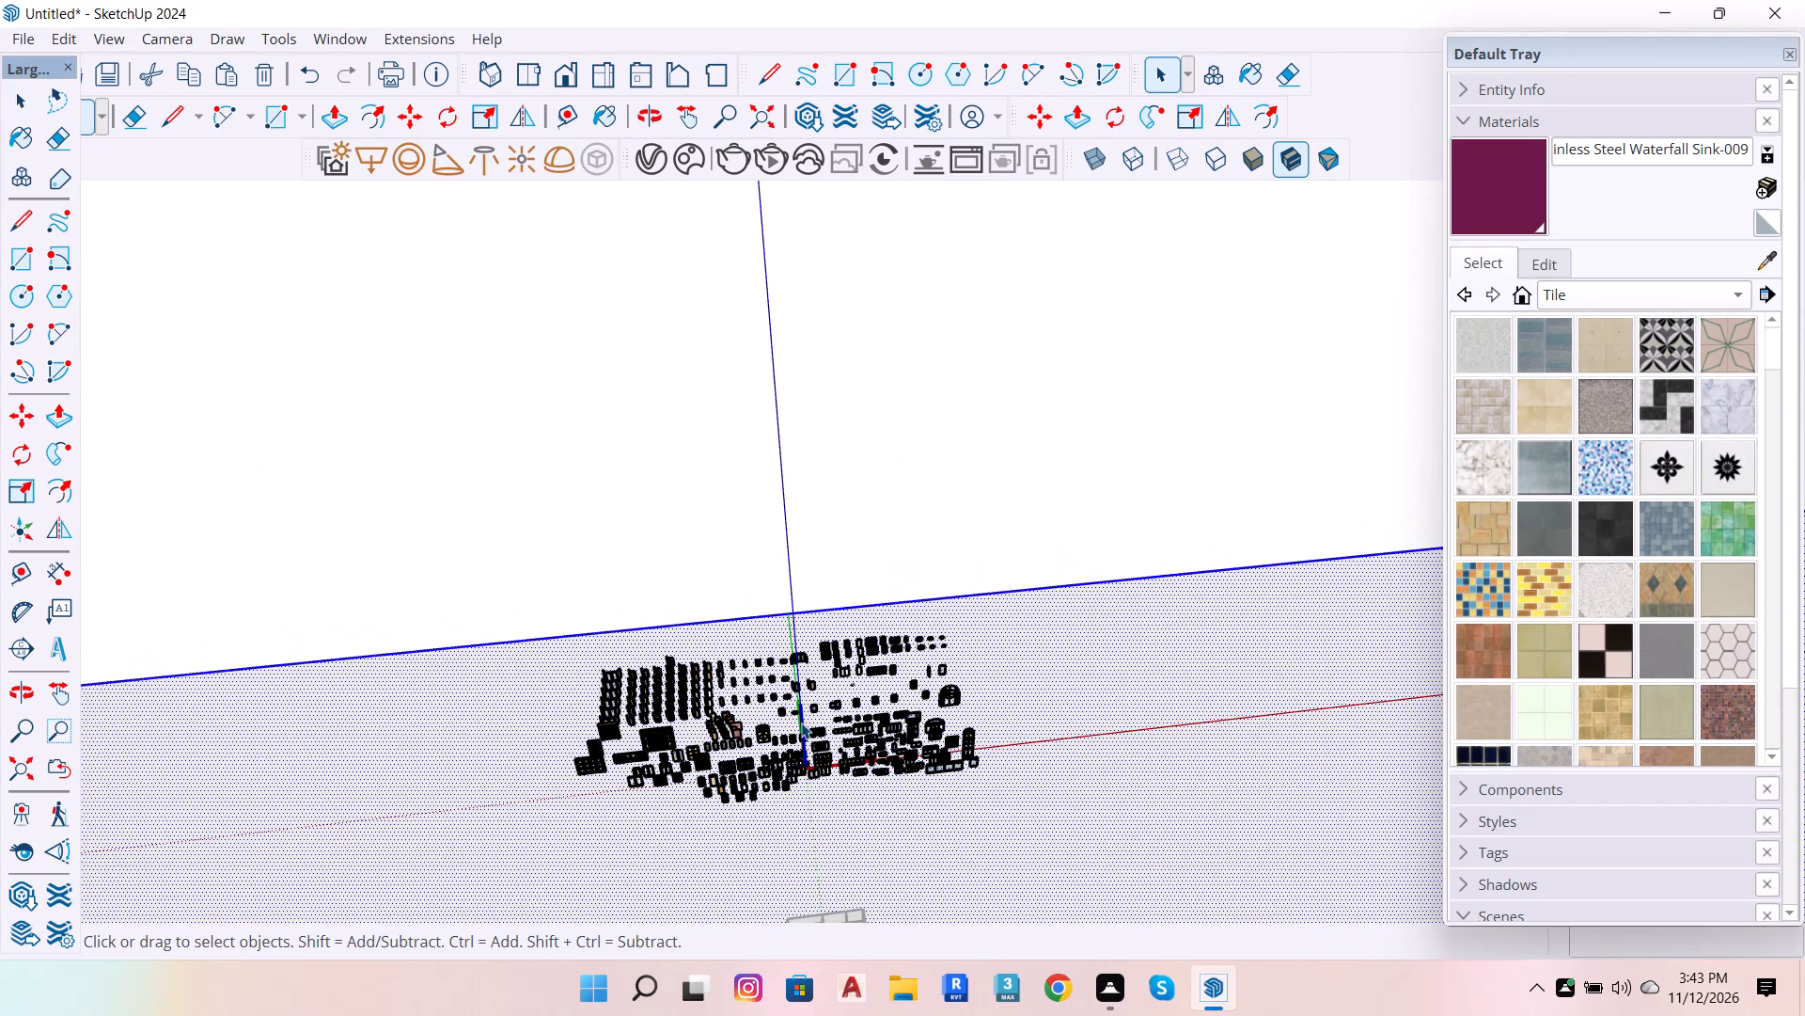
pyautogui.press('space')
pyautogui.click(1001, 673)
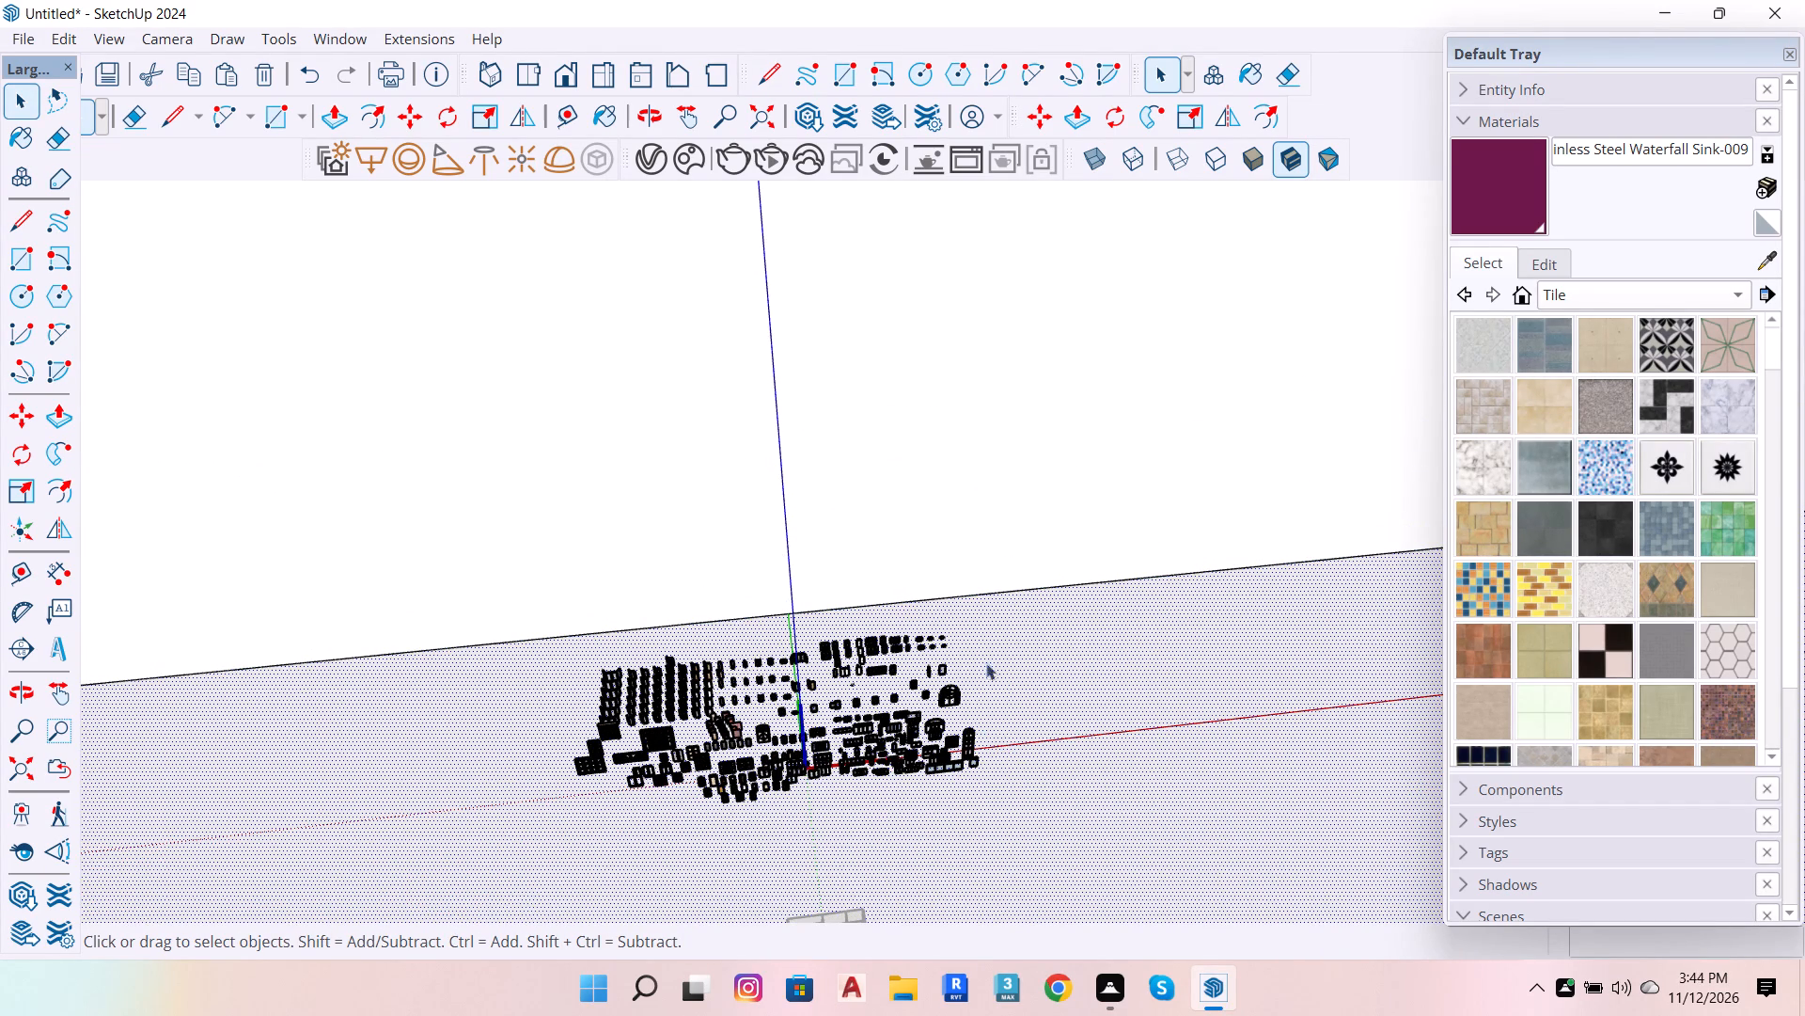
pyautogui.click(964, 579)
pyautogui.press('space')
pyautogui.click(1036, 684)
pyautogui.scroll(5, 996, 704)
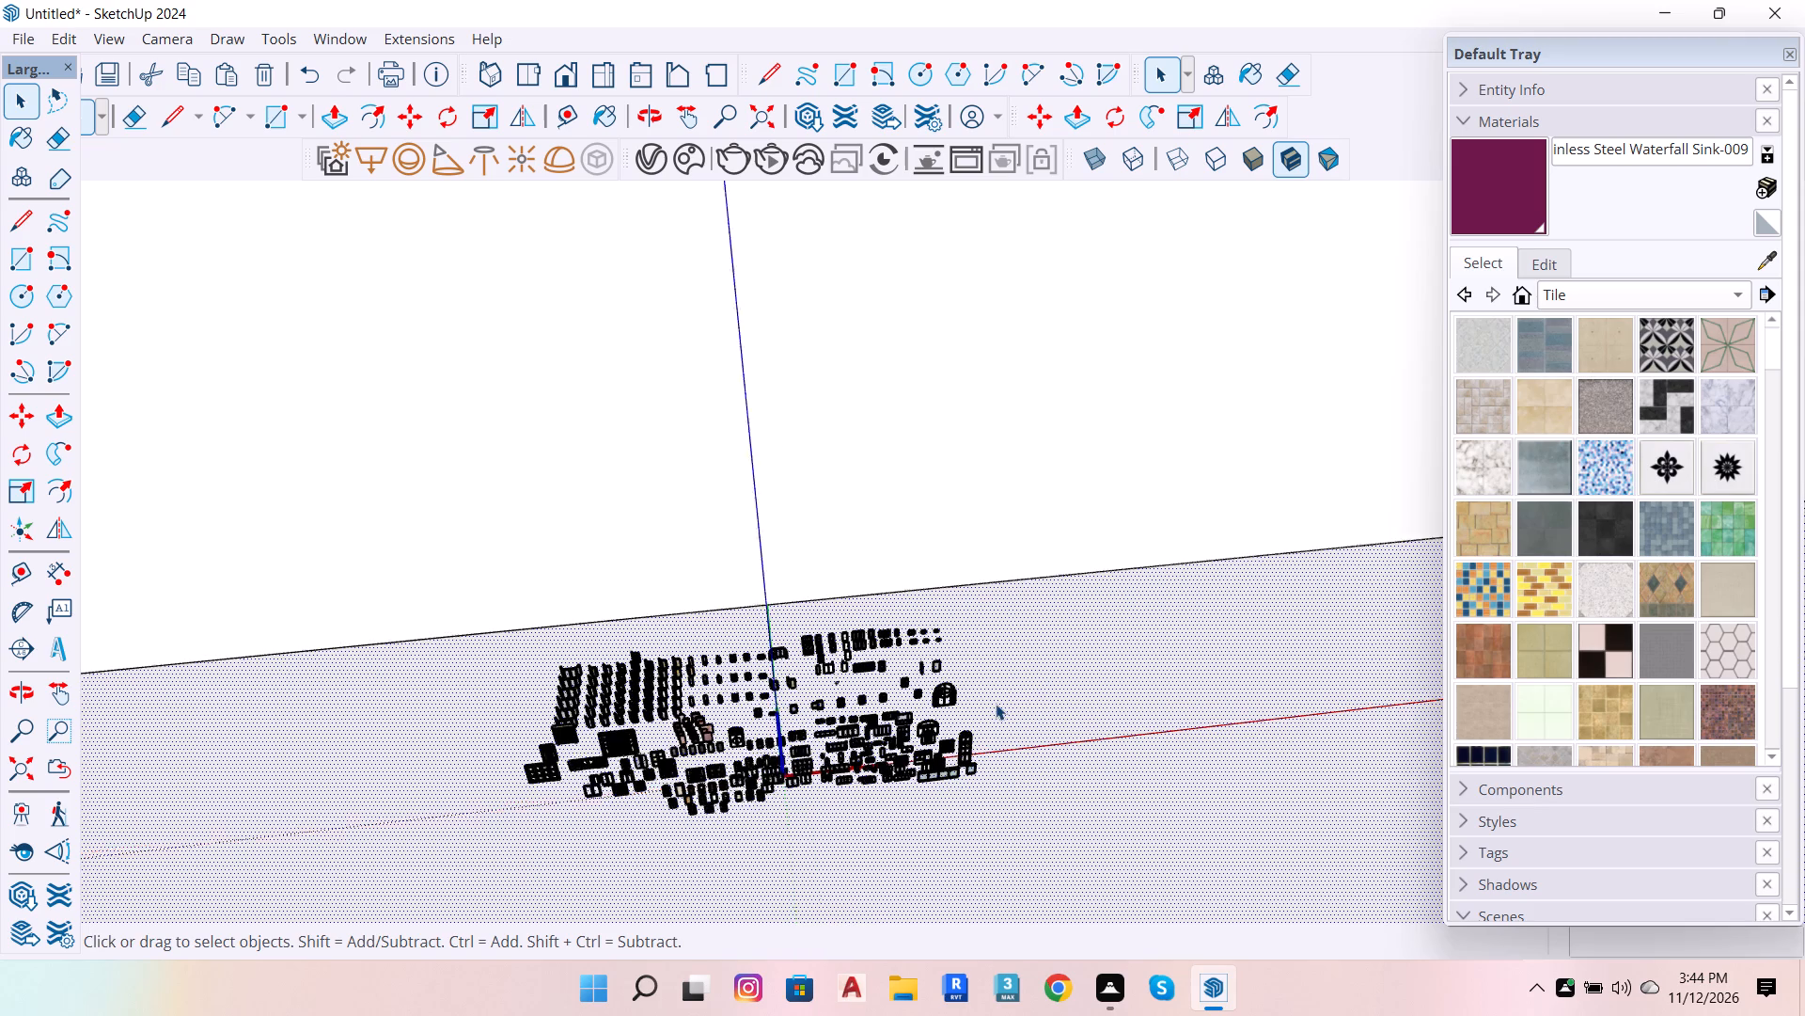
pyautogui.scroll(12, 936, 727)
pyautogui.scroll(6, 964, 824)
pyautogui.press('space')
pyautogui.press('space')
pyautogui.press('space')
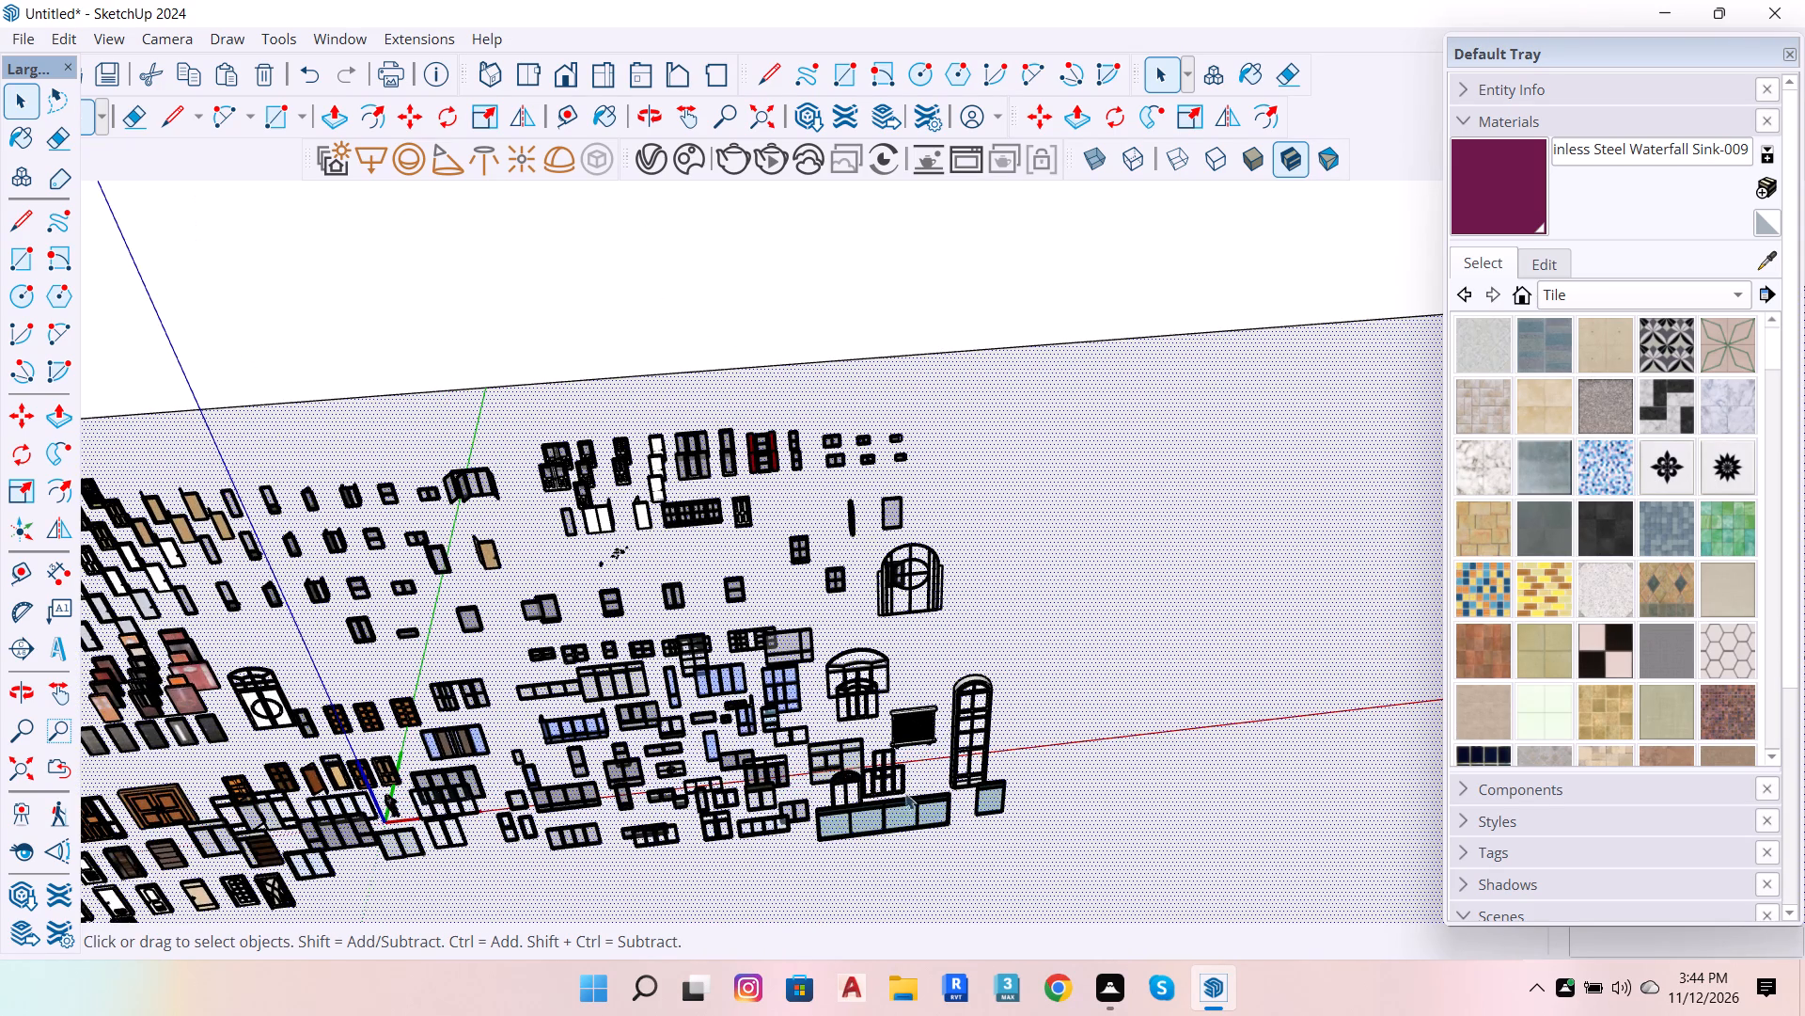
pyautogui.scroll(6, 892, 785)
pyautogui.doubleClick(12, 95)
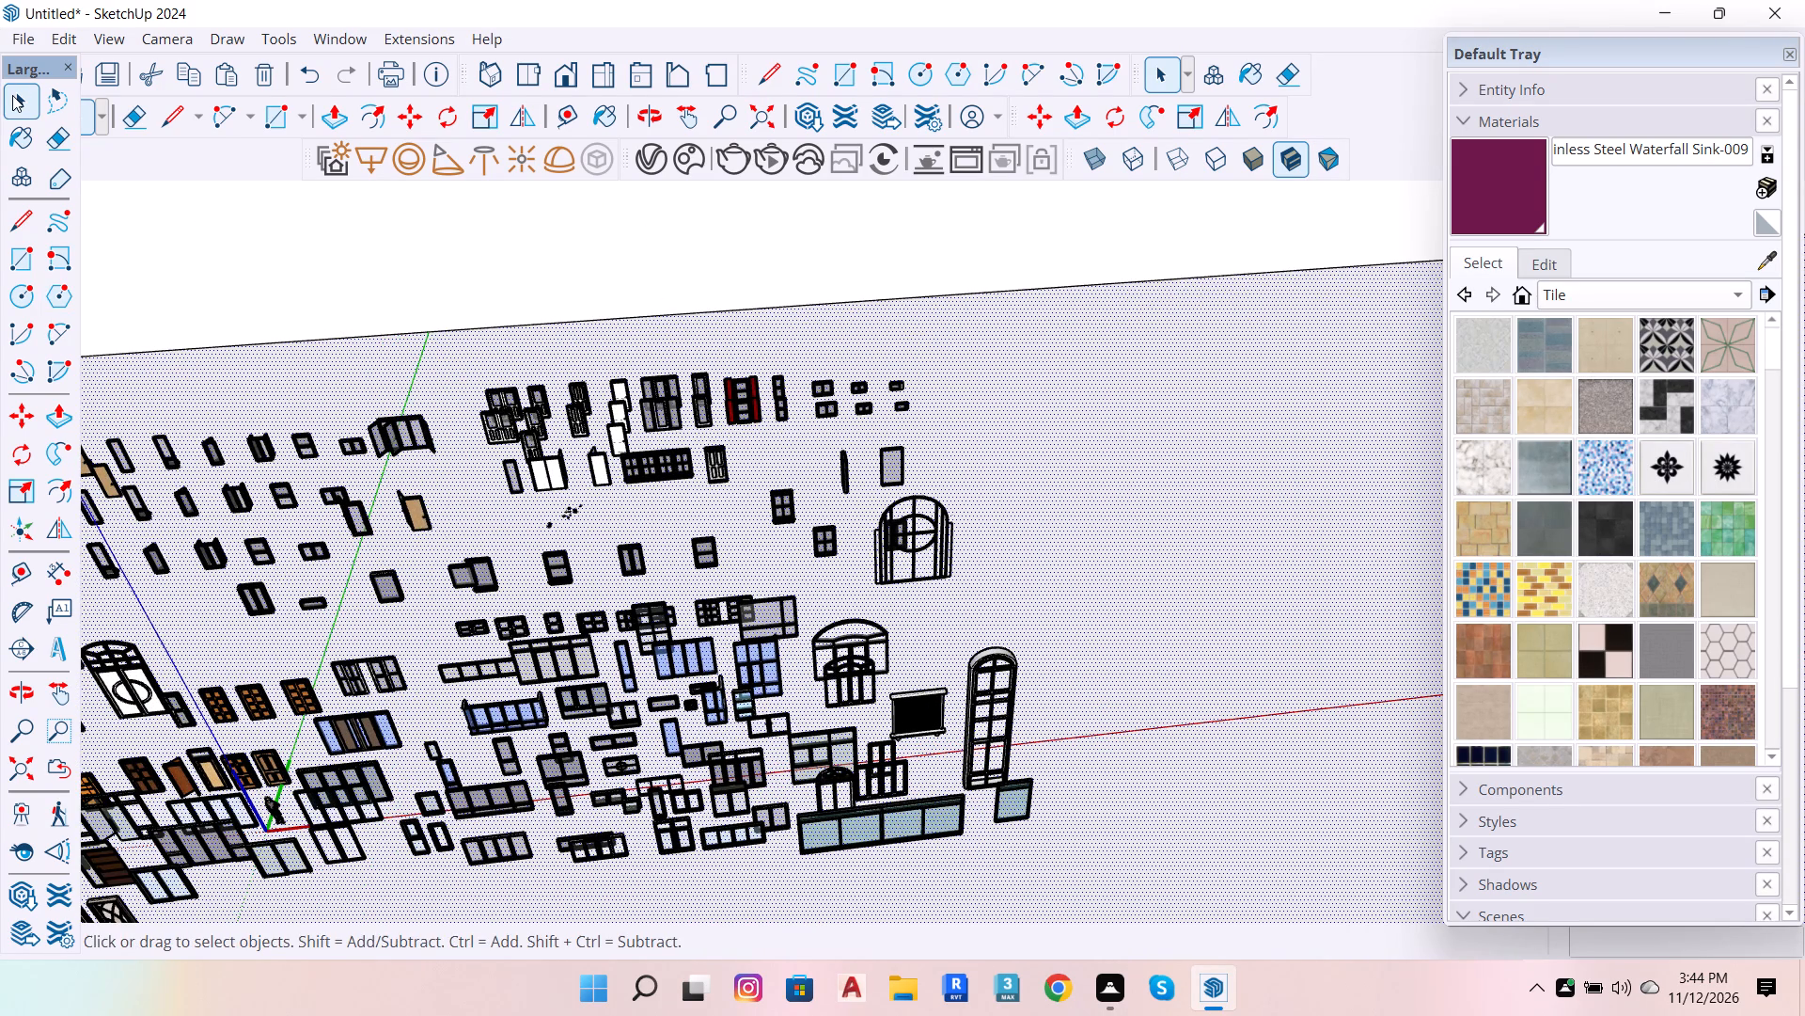
# Examine the window models along the front edge of the opened collection.
pyautogui.scroll(-6, 725, 368)
pyautogui.scroll(9, 844, 740)
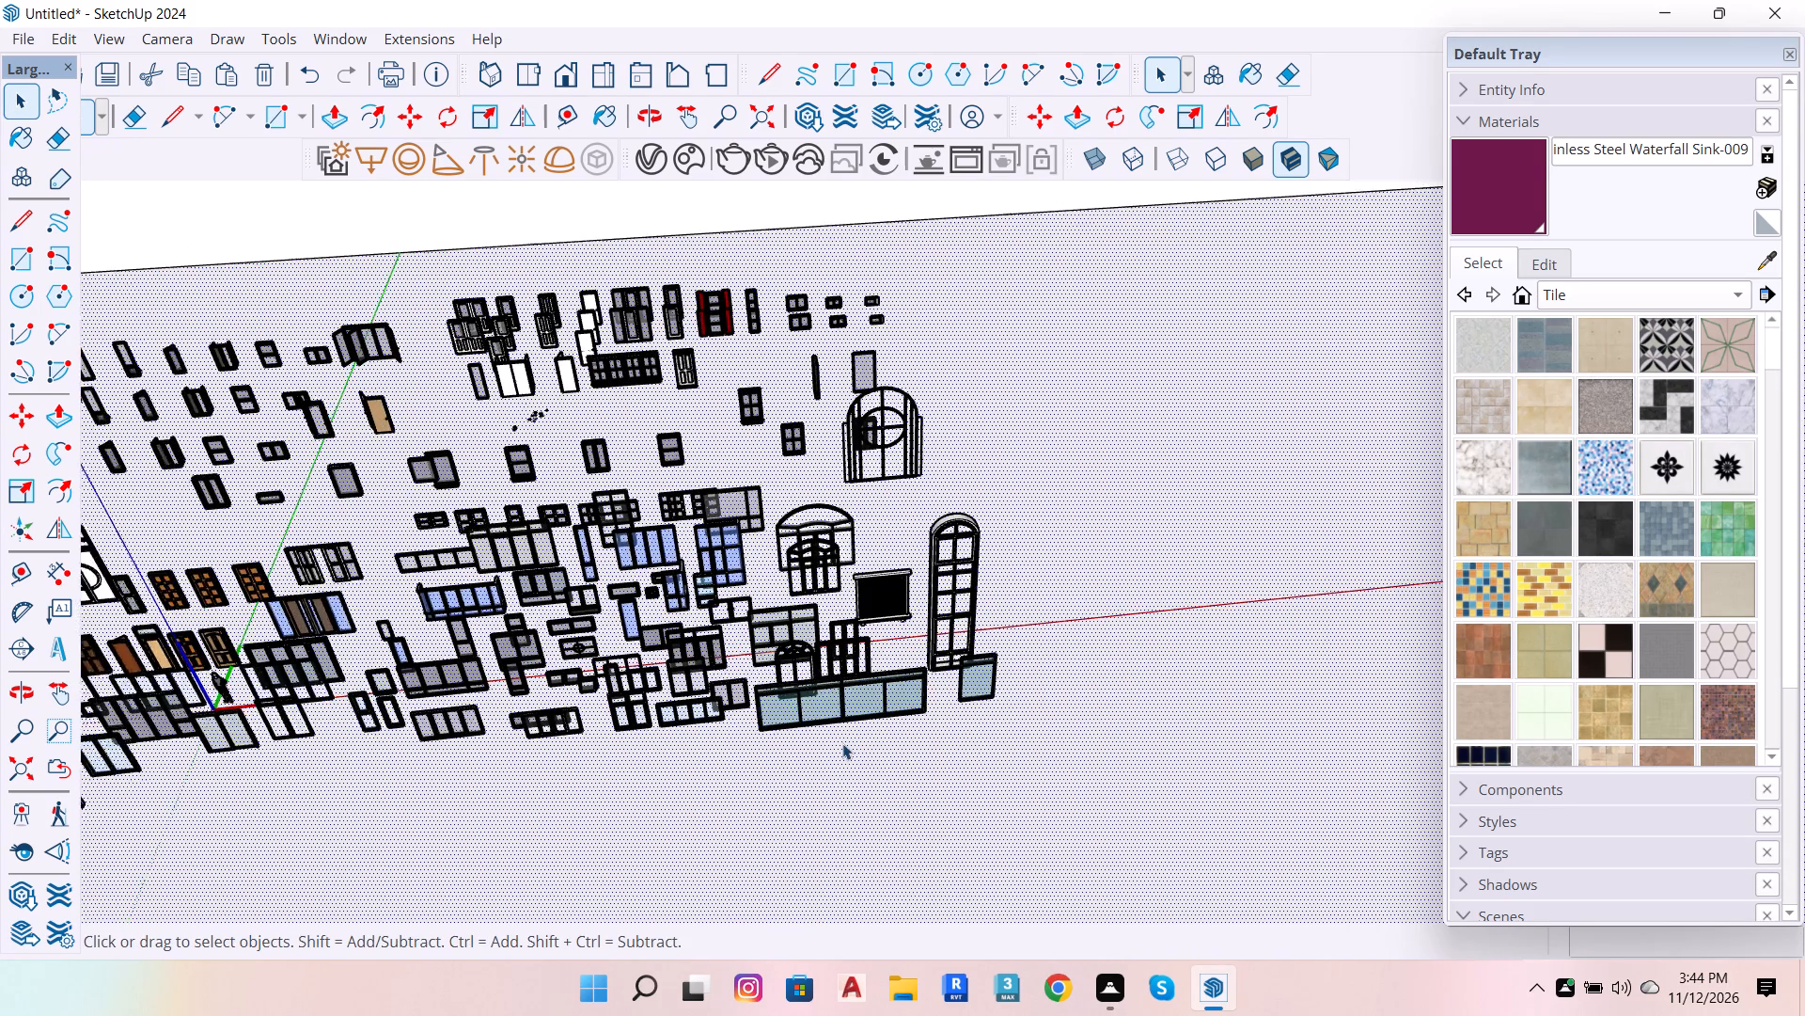
pyautogui.scroll(3, 842, 743)
pyautogui.scroll(-6, 1118, 545)
pyautogui.scroll(12, 510, 708)
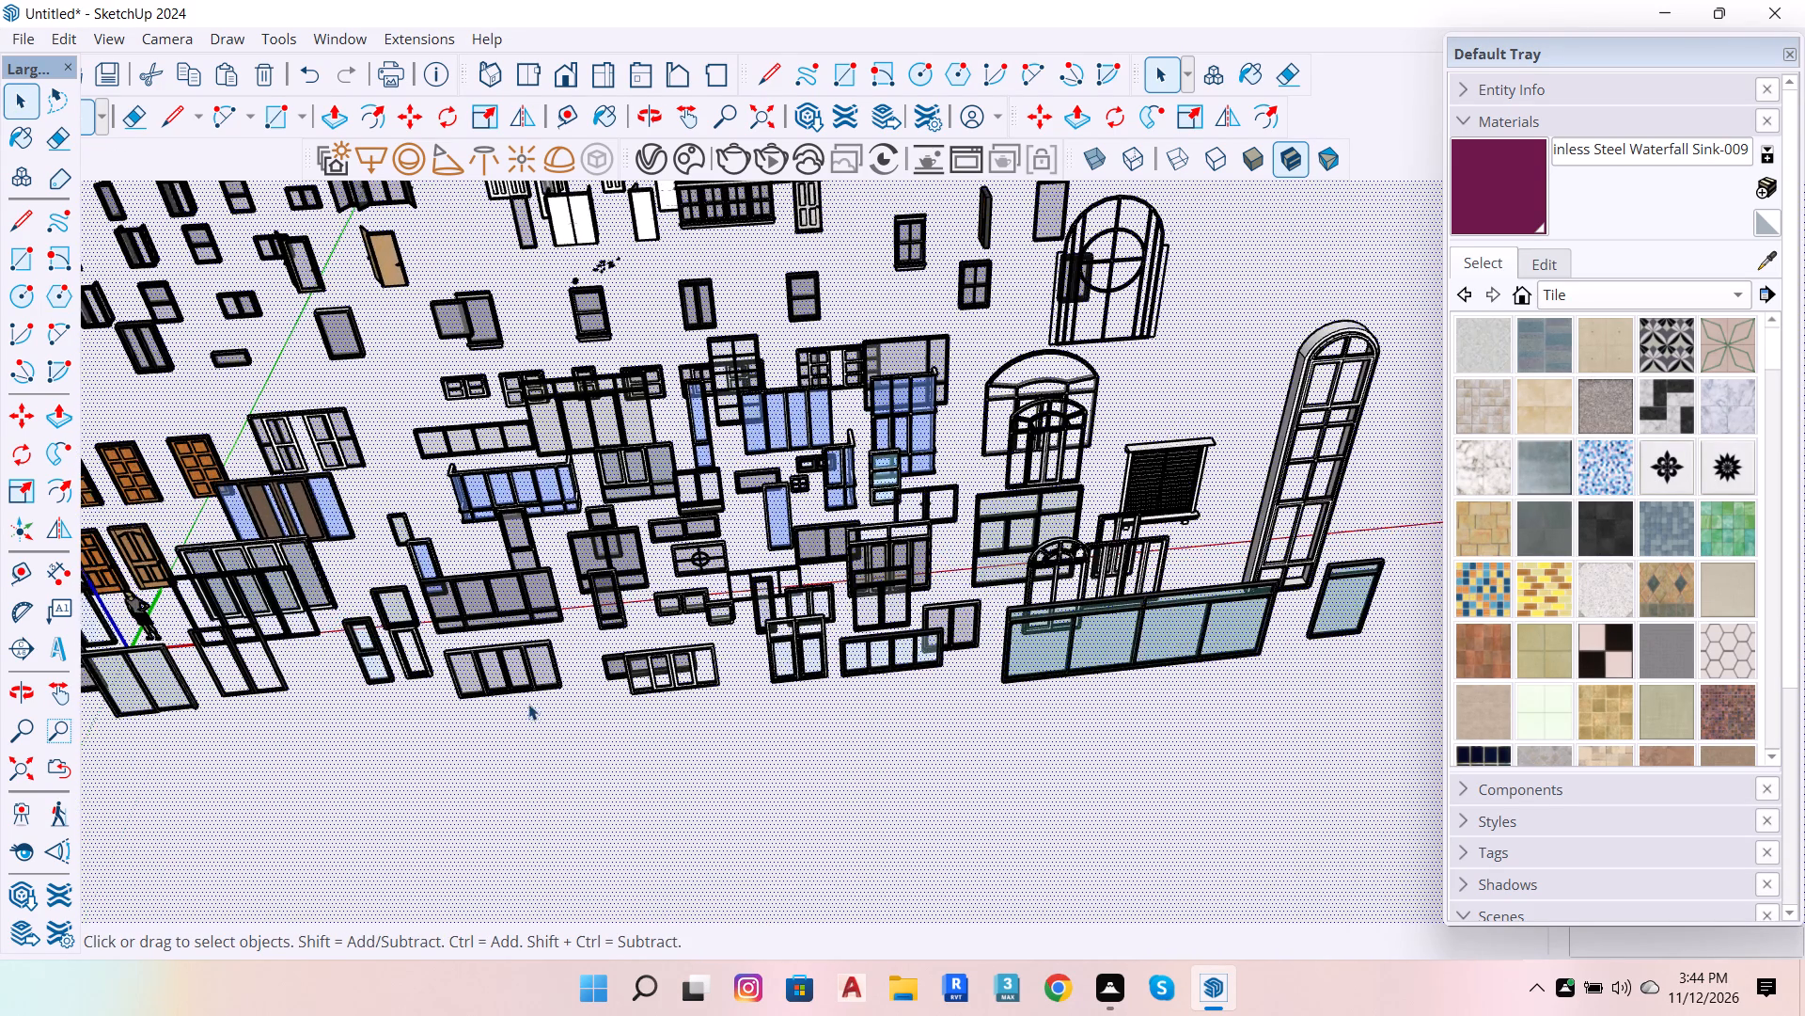
pyautogui.scroll(20, 364, 650)
pyautogui.scroll(7, 364, 650)
pyautogui.scroll(-7, 855, 555)
pyautogui.scroll(-20, 962, 556)
pyautogui.scroll(-7, 943, 587)
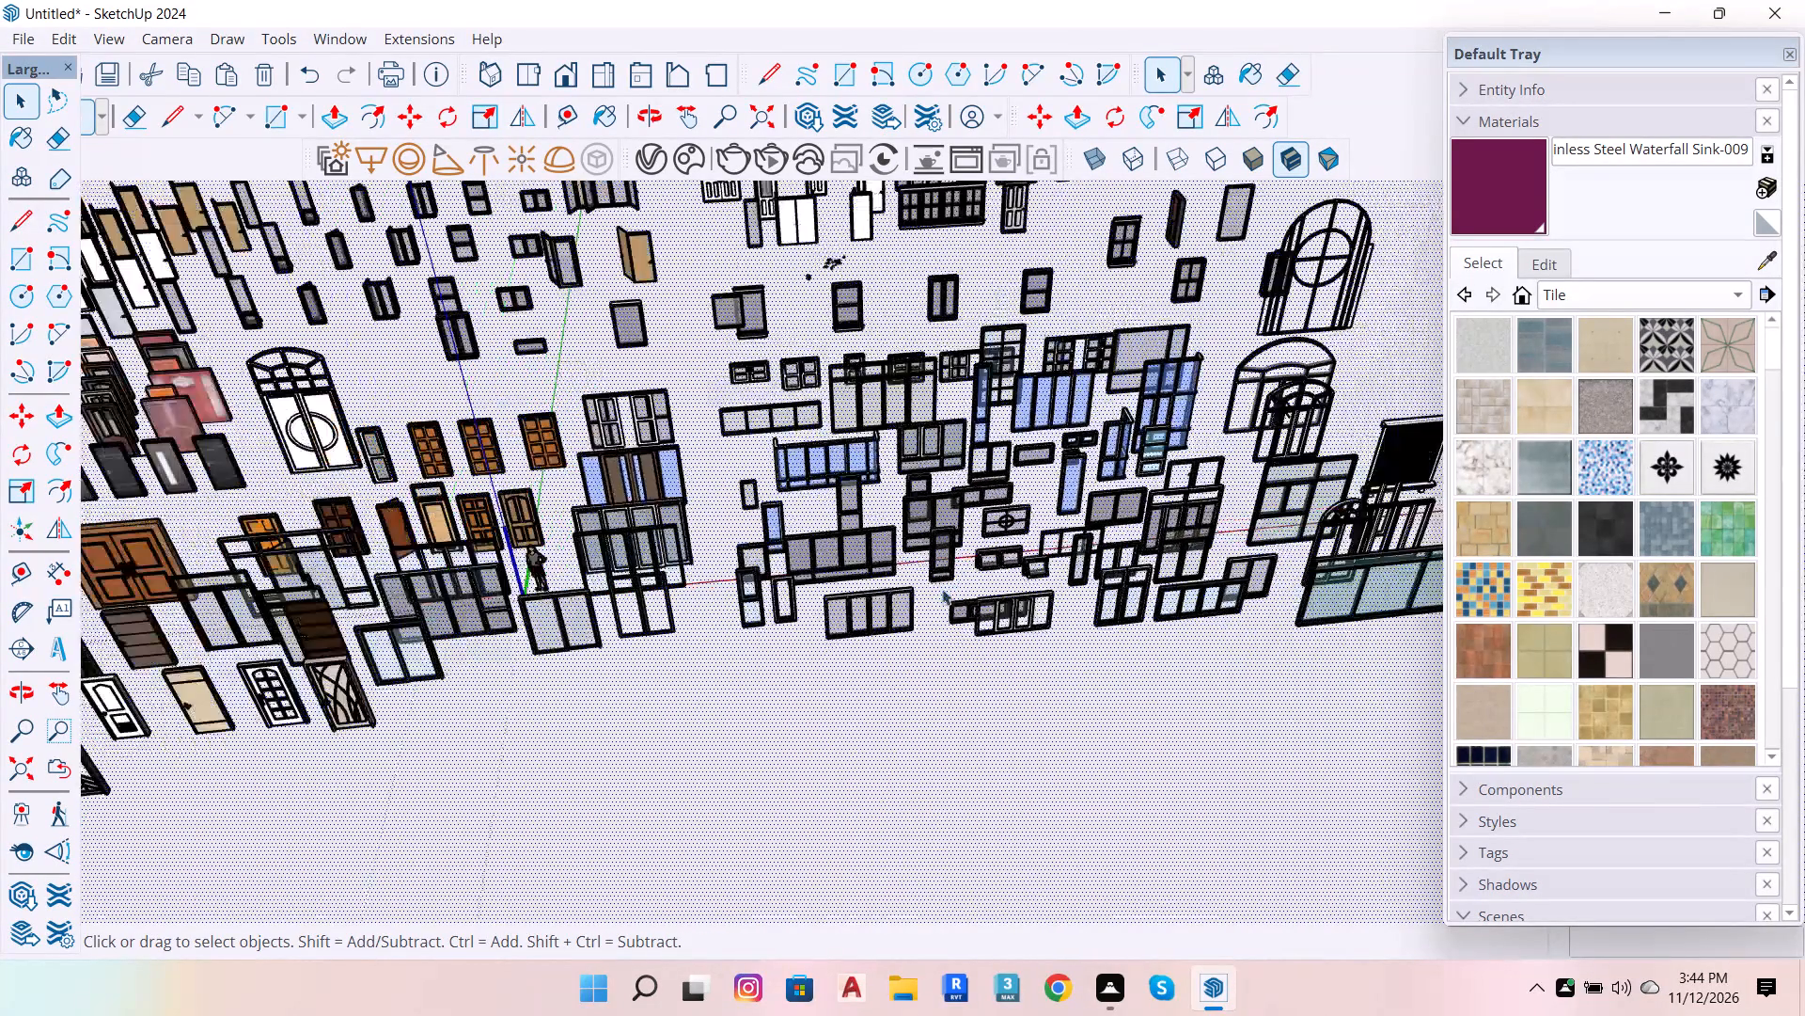
pyautogui.scroll(-19, 1170, 579)
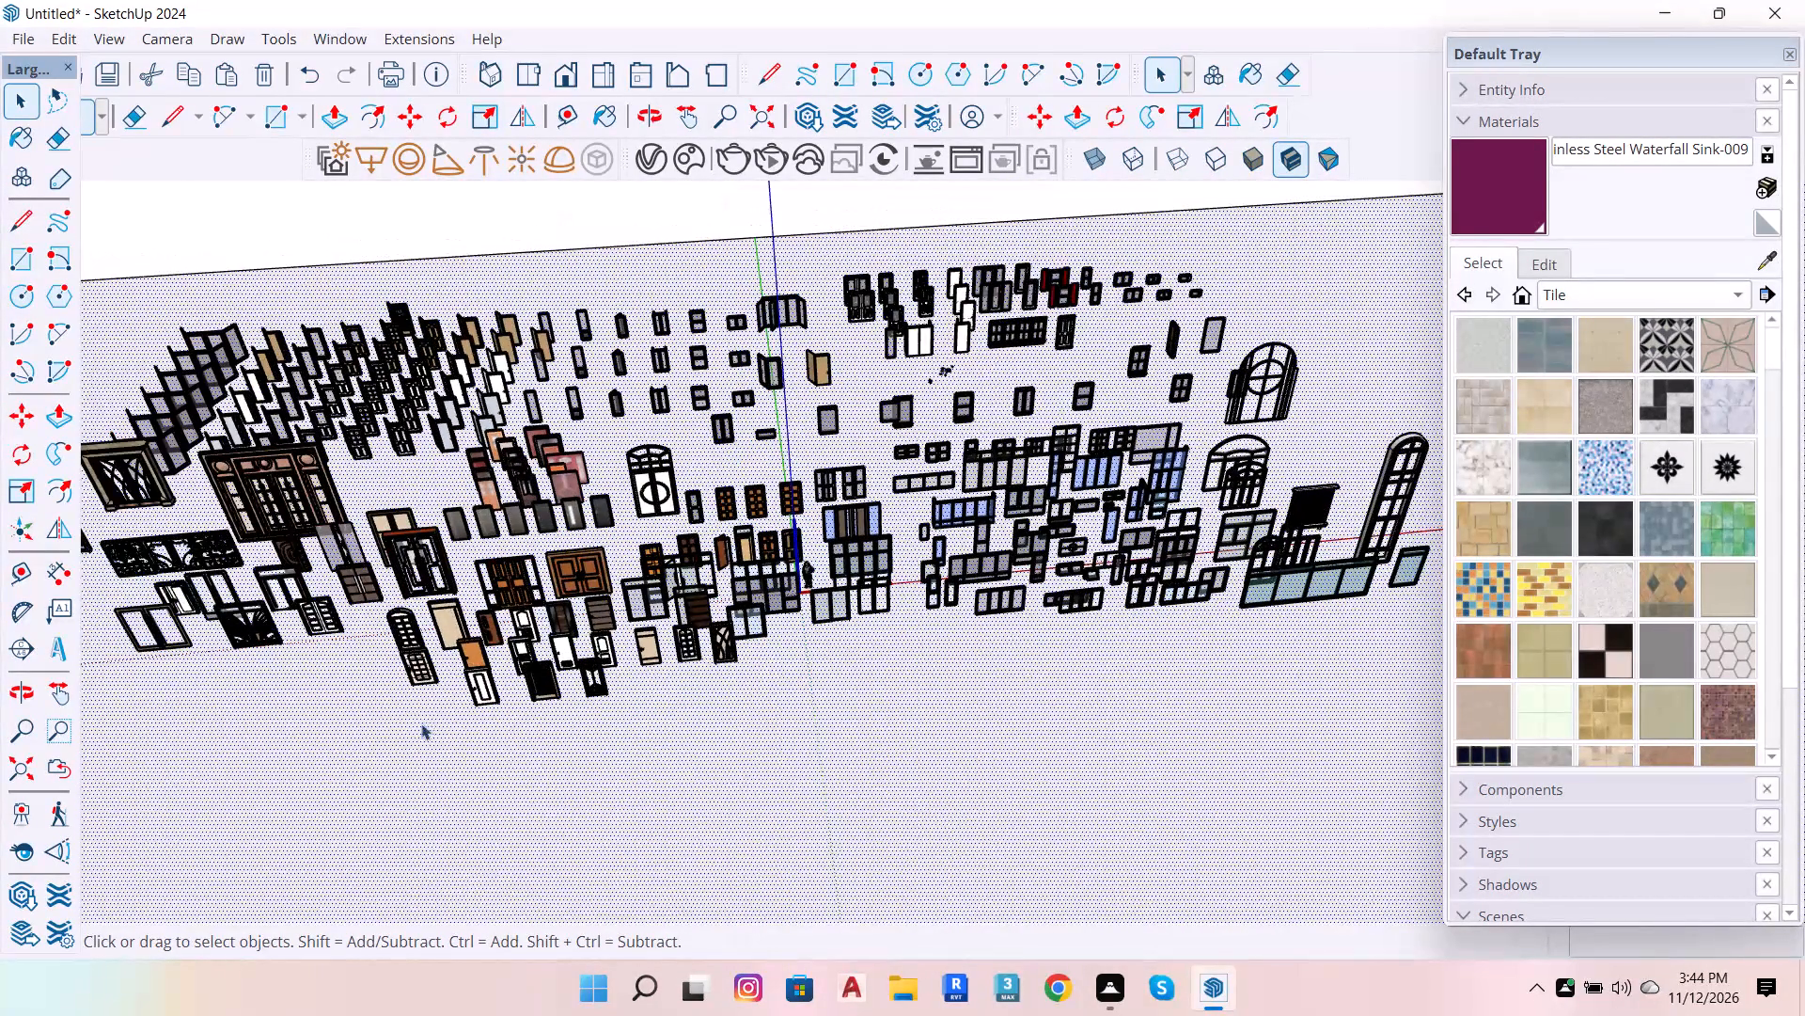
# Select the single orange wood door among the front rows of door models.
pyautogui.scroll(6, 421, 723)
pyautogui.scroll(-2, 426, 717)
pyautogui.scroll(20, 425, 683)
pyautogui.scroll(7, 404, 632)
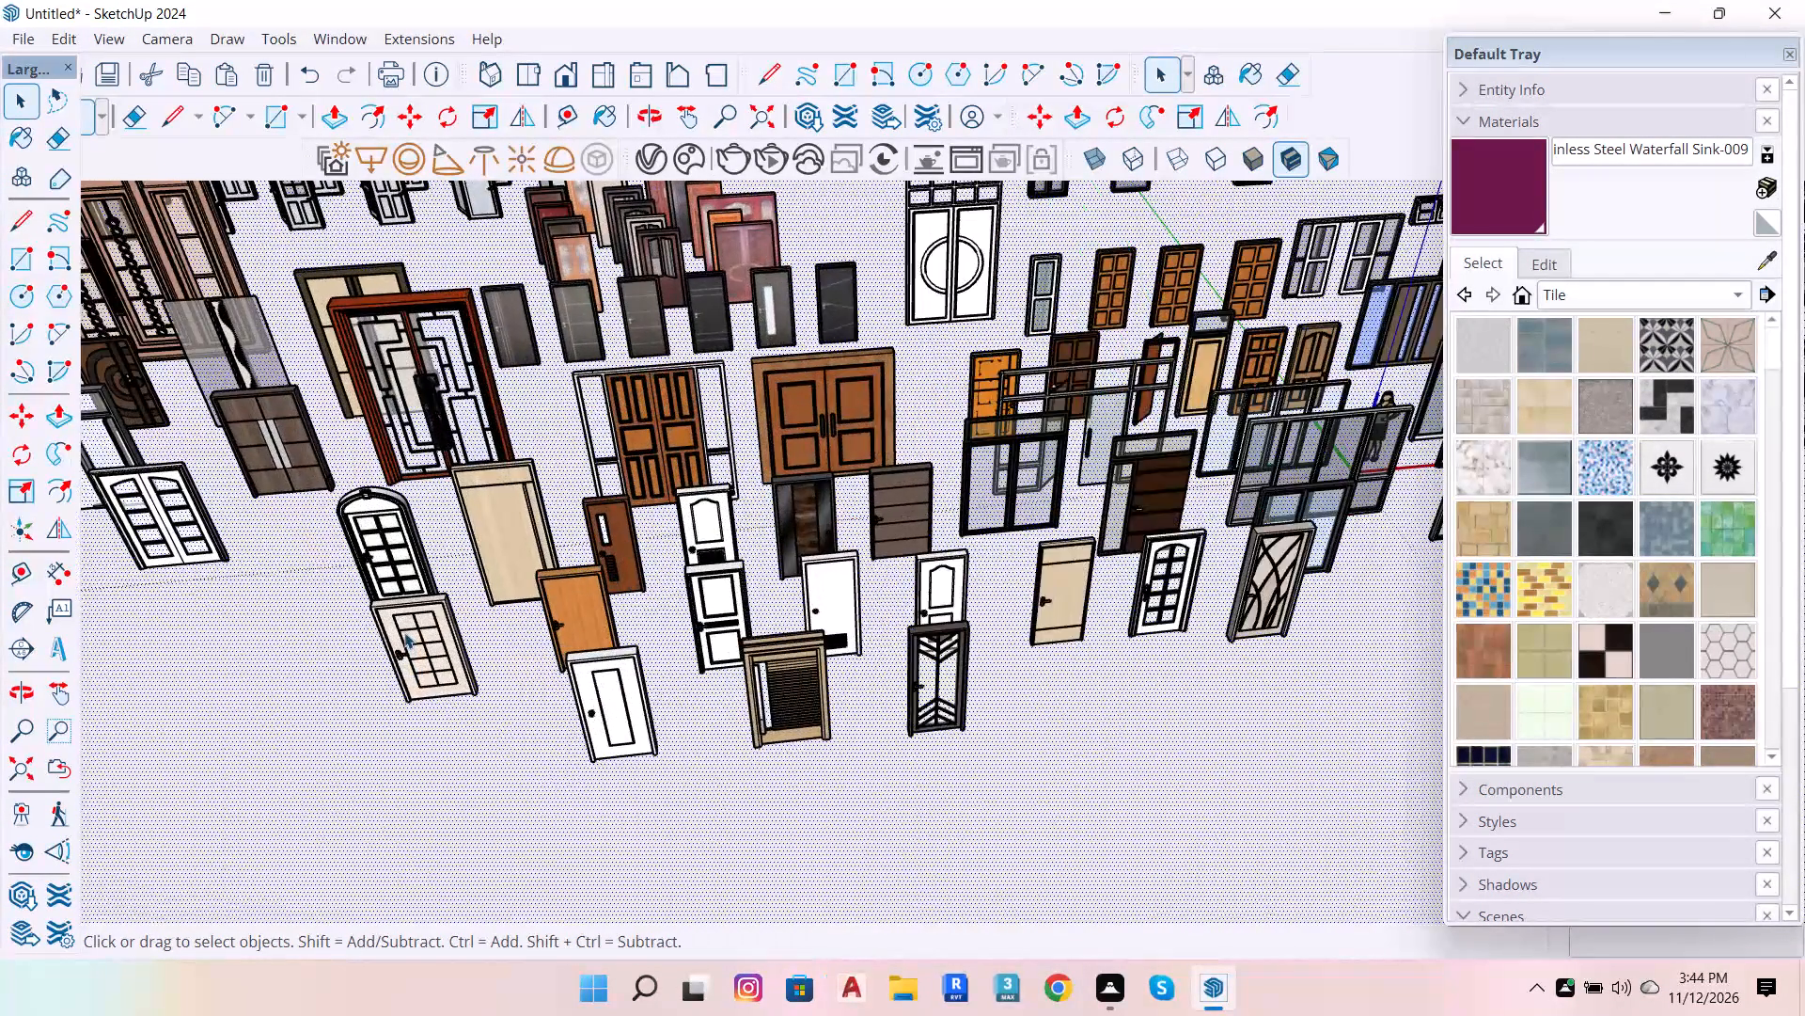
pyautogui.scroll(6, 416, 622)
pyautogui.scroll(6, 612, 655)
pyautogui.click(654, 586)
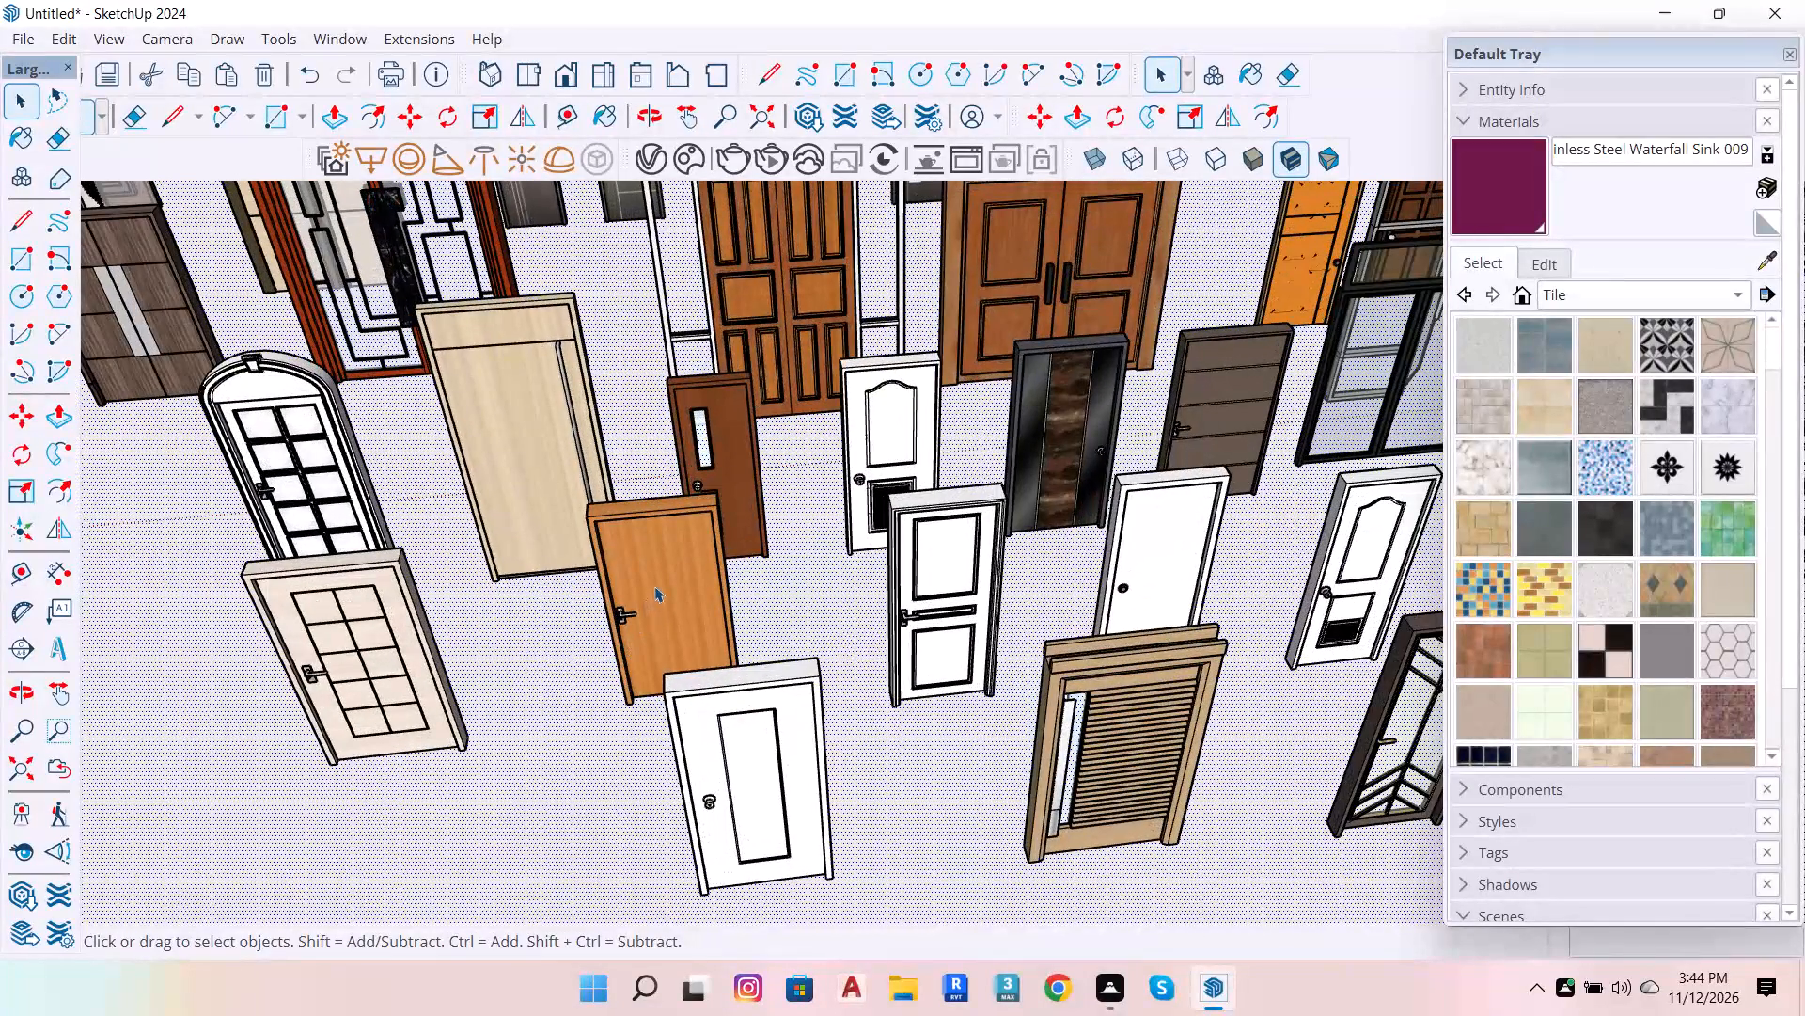
# Select the dark wood double door with the light central strips inside the collection.
pyautogui.scroll(-3, 654, 586)
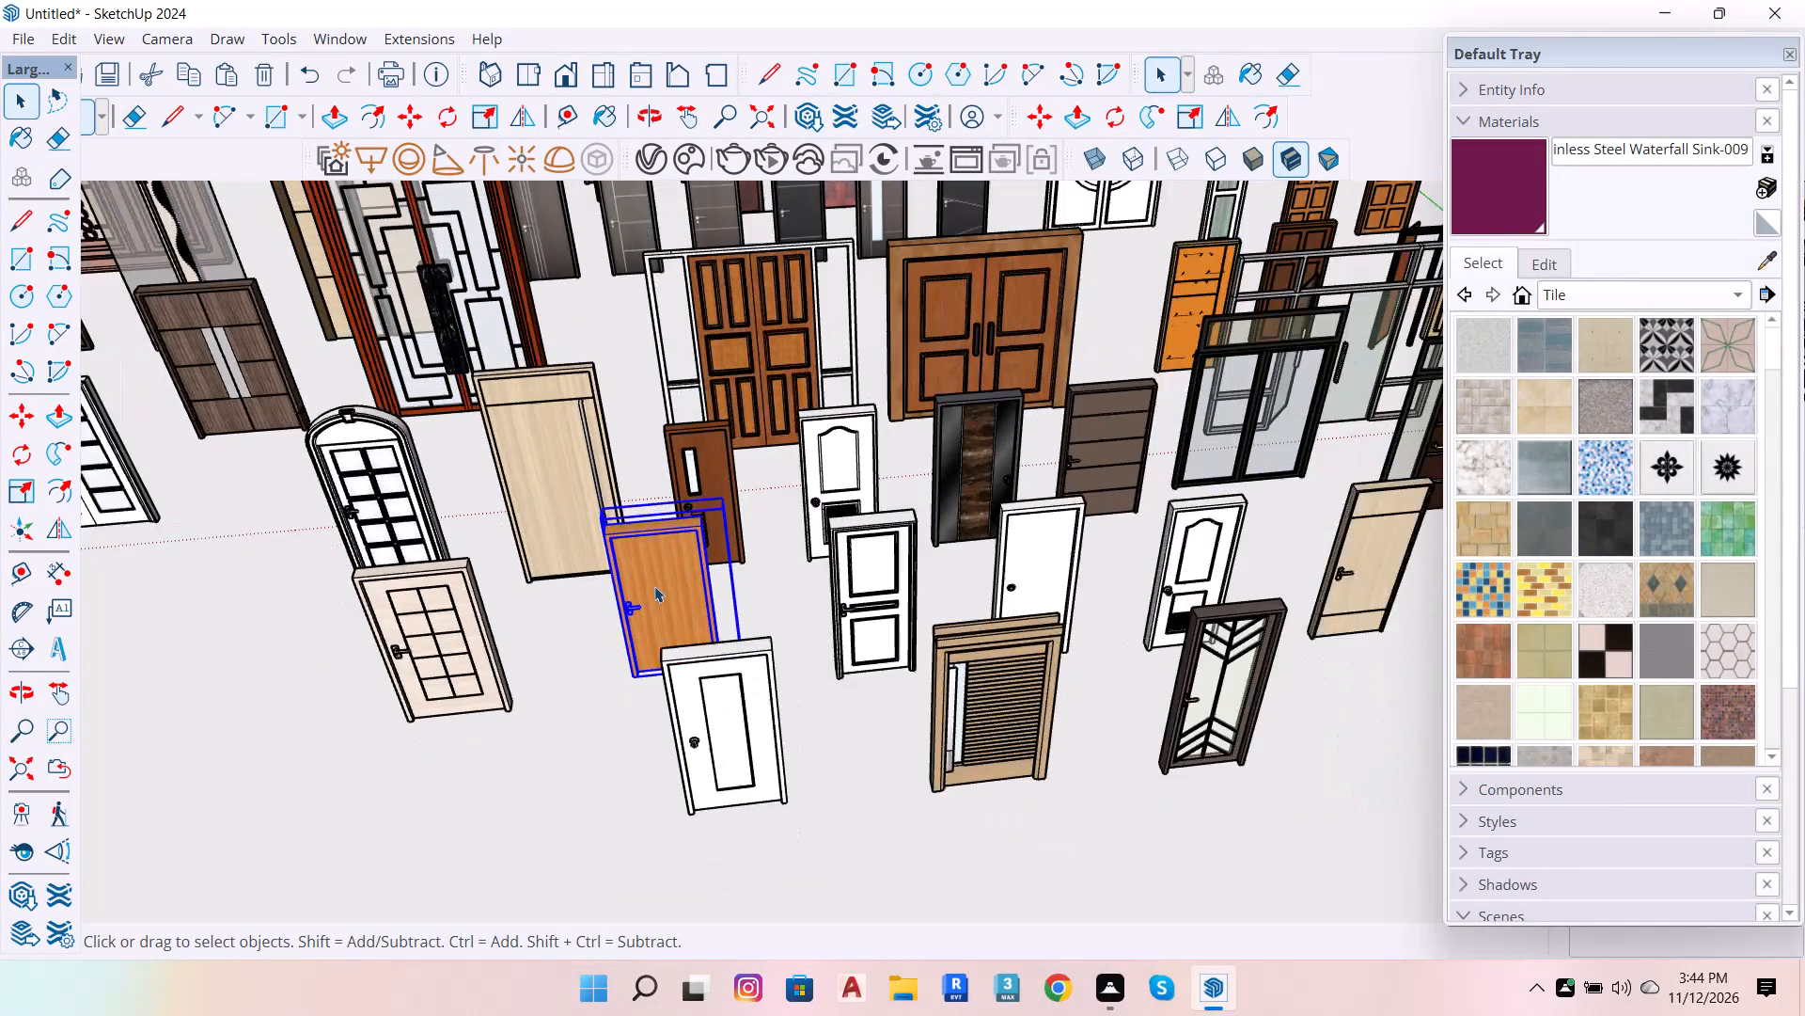
pyautogui.scroll(-2, 654, 586)
pyautogui.scroll(-17, 1053, 629)
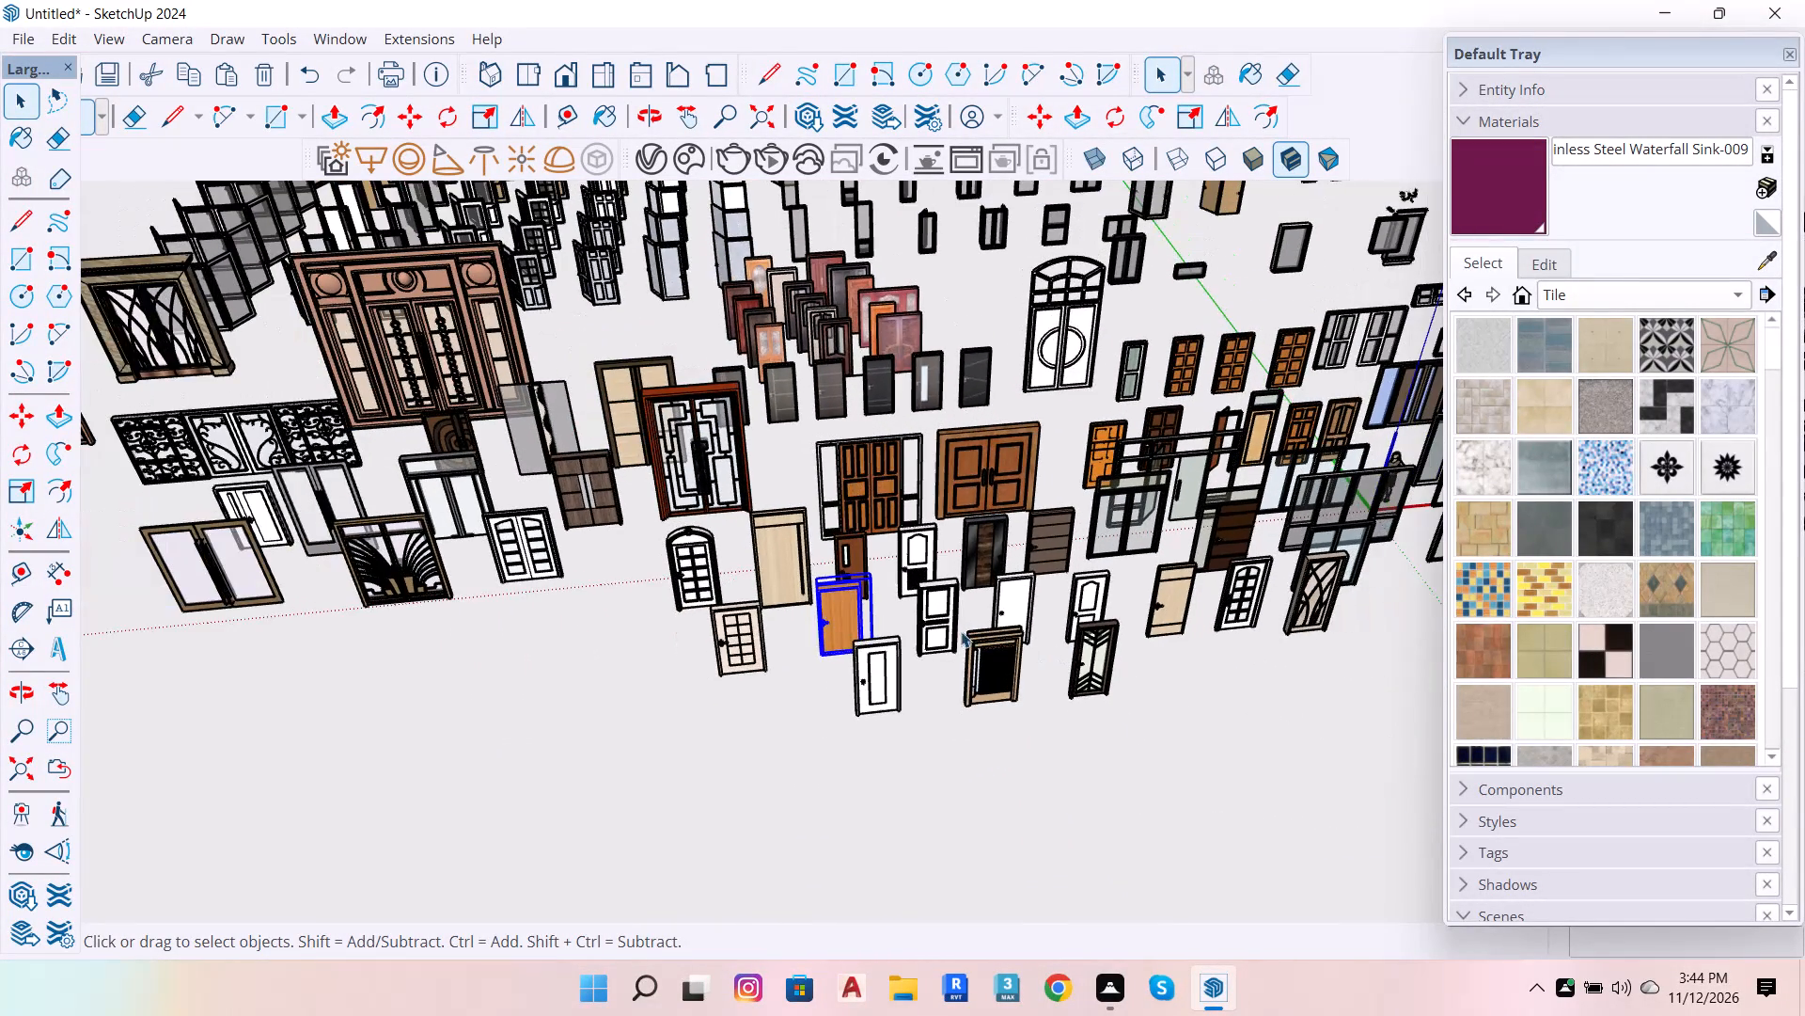
pyautogui.scroll(4, 433, 453)
pyautogui.scroll(12, 586, 475)
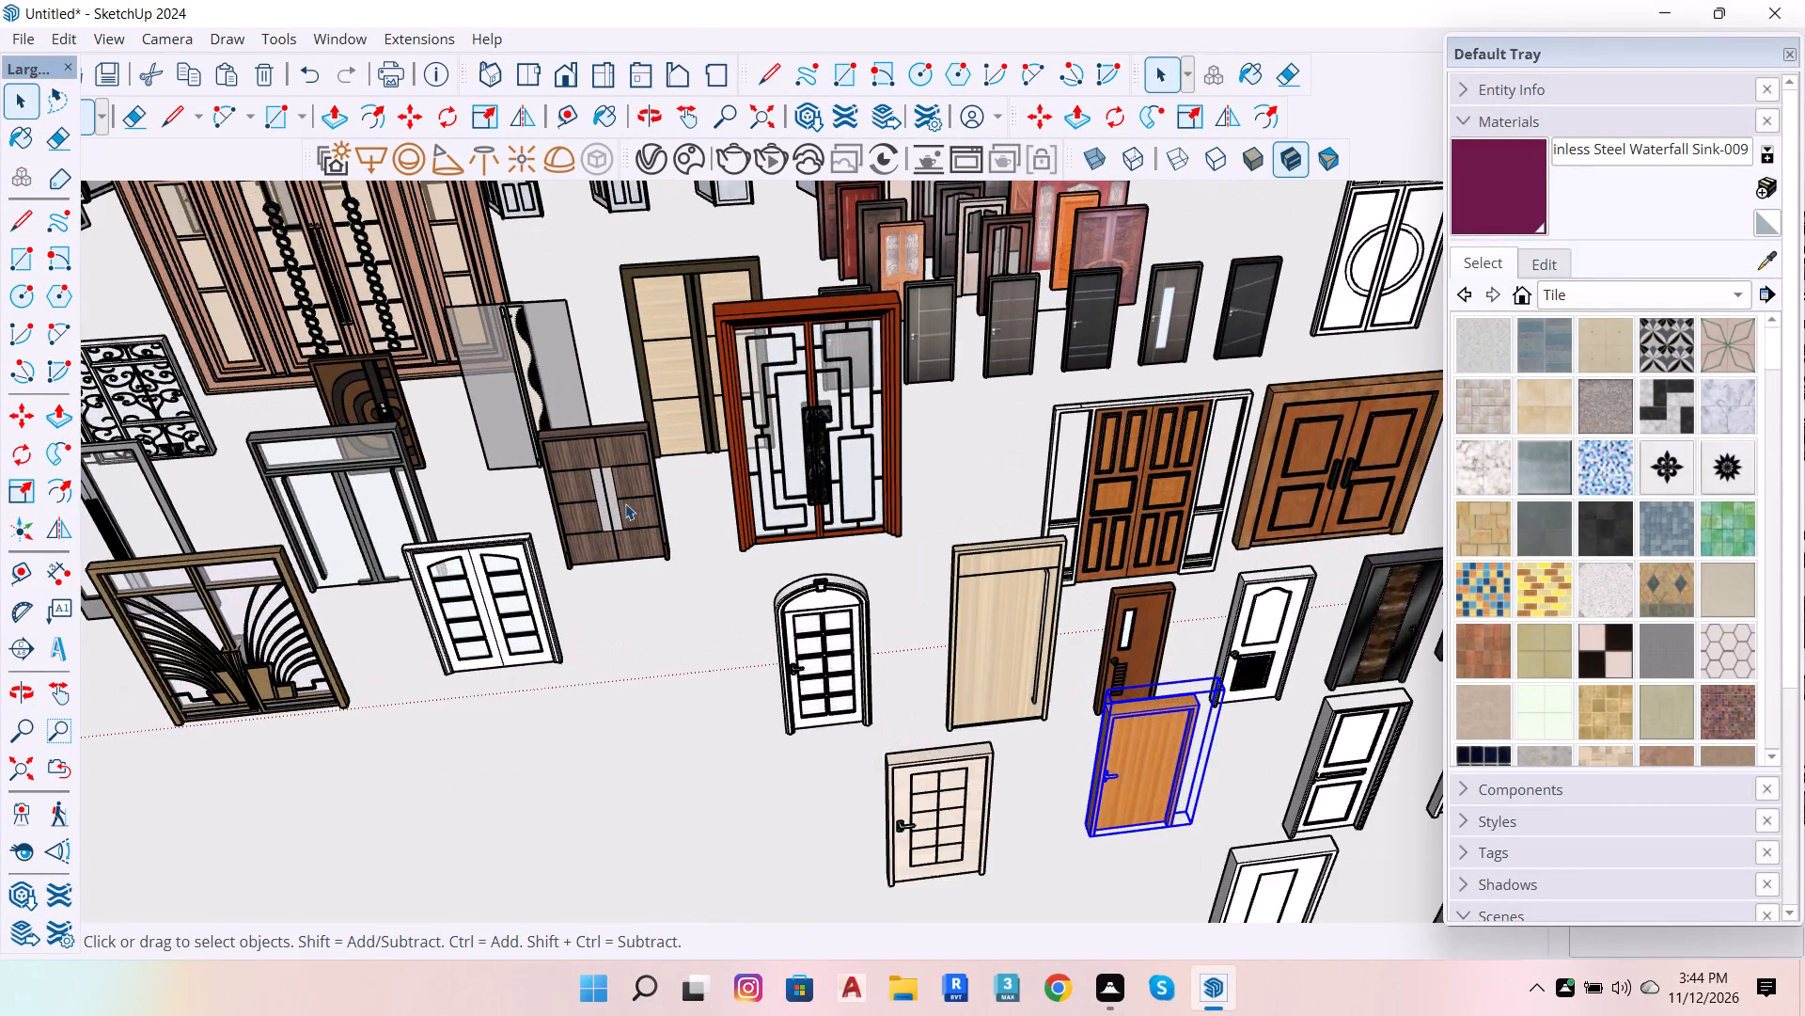
pyautogui.scroll(4, 625, 503)
pyautogui.click(625, 503)
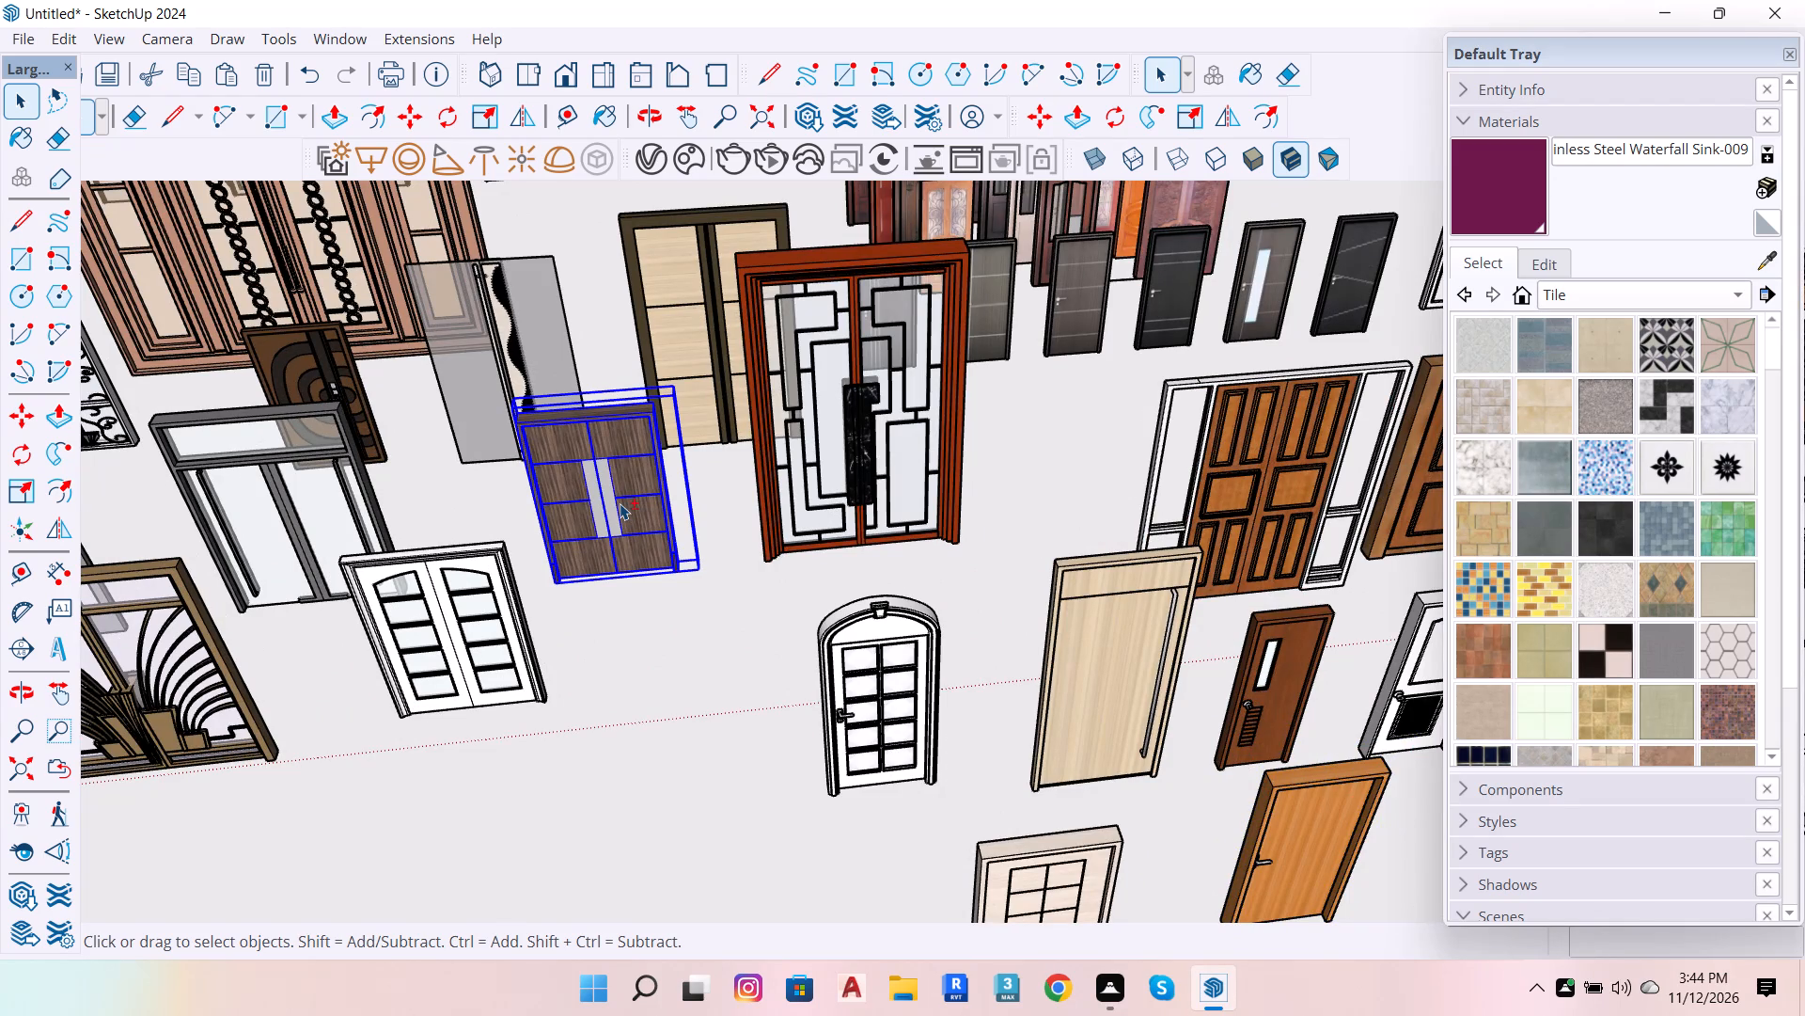
# Examine the rear rows of hinged doors, narrow windows and coloured wood doors in the opened collection.
pyautogui.keyDown('shift'); pyautogui.scroll(-6, 627, 529); pyautogui.keyUp('shift')
pyautogui.keyDown('shift'); pyautogui.scroll(-6, 703, 564); pyautogui.keyUp('shift')
pyautogui.keyDown('shift'); pyautogui.scroll(-14, 807, 631); pyautogui.keyUp('shift')
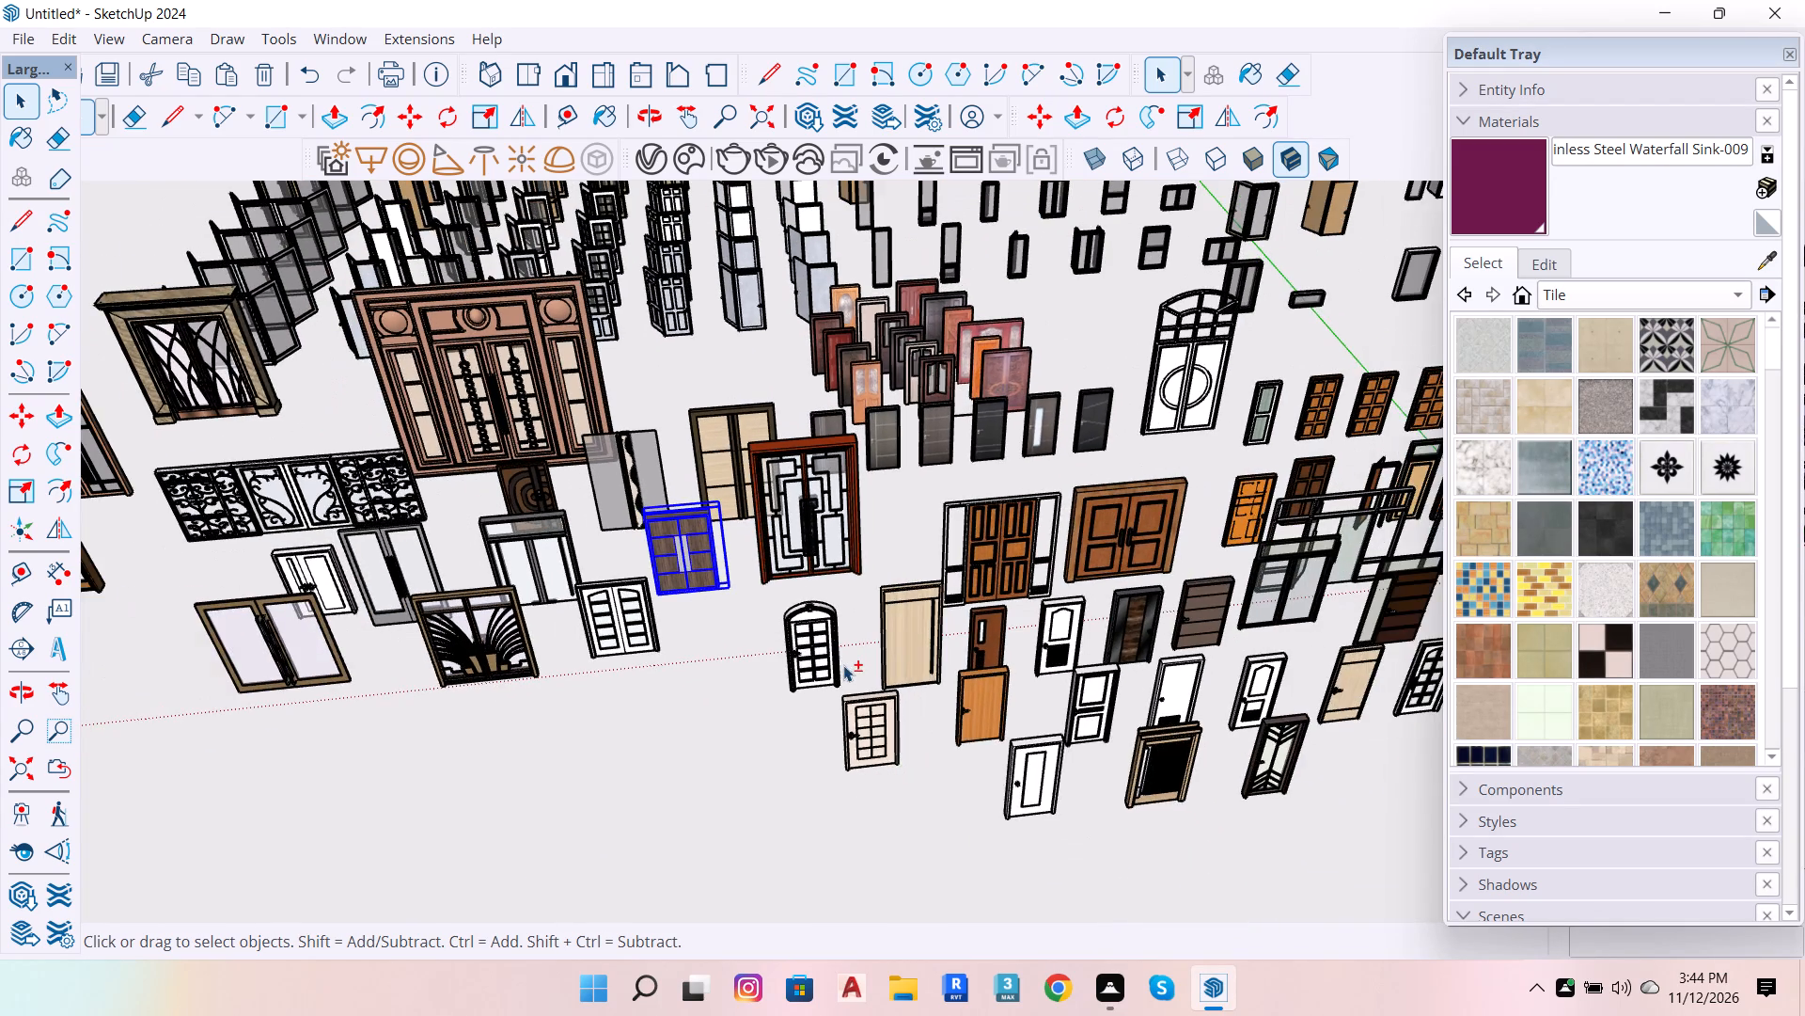
pyautogui.keyDown('shift'); pyautogui.scroll(-12, 844, 667); pyautogui.keyUp('shift')
pyautogui.keyDown('shift'); pyautogui.scroll(5, 627, 294); pyautogui.keyUp('shift')
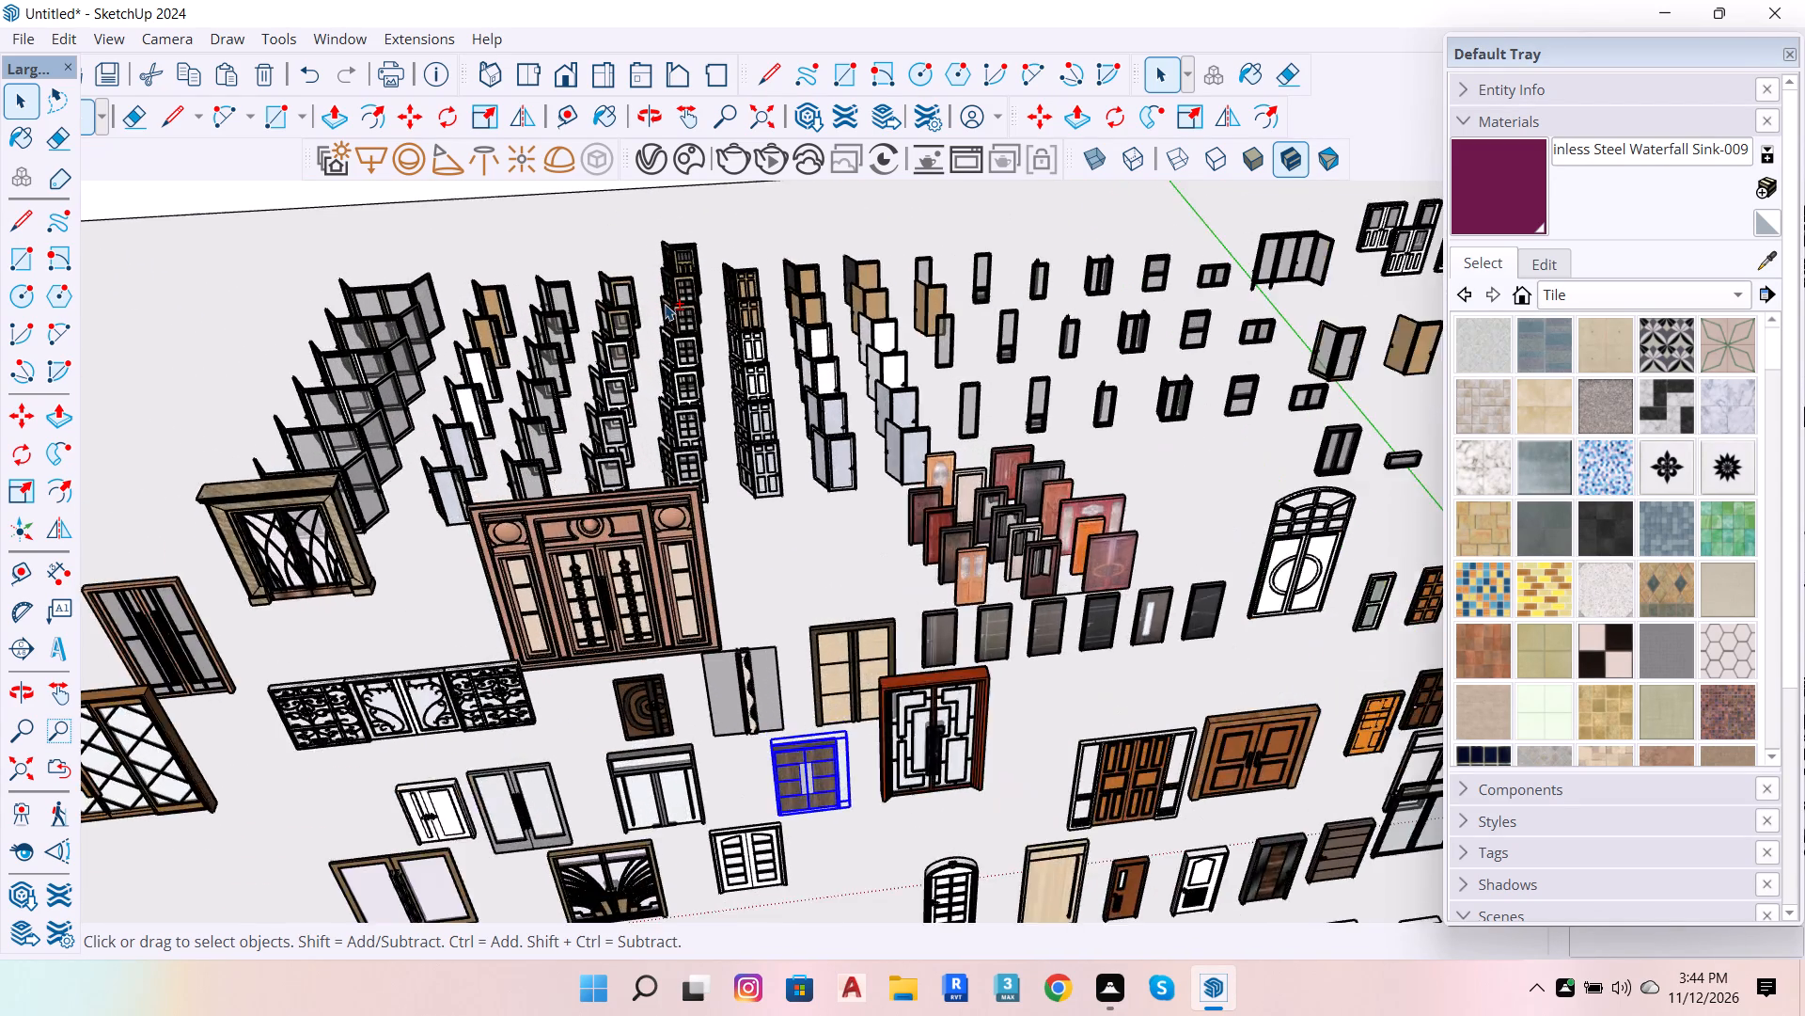
pyautogui.keyDown('shift'); pyautogui.scroll(6, 665, 304); pyautogui.keyUp('shift')
pyautogui.keyDown('shift'); pyautogui.scroll(-5, 588, 541); pyautogui.keyUp('shift')
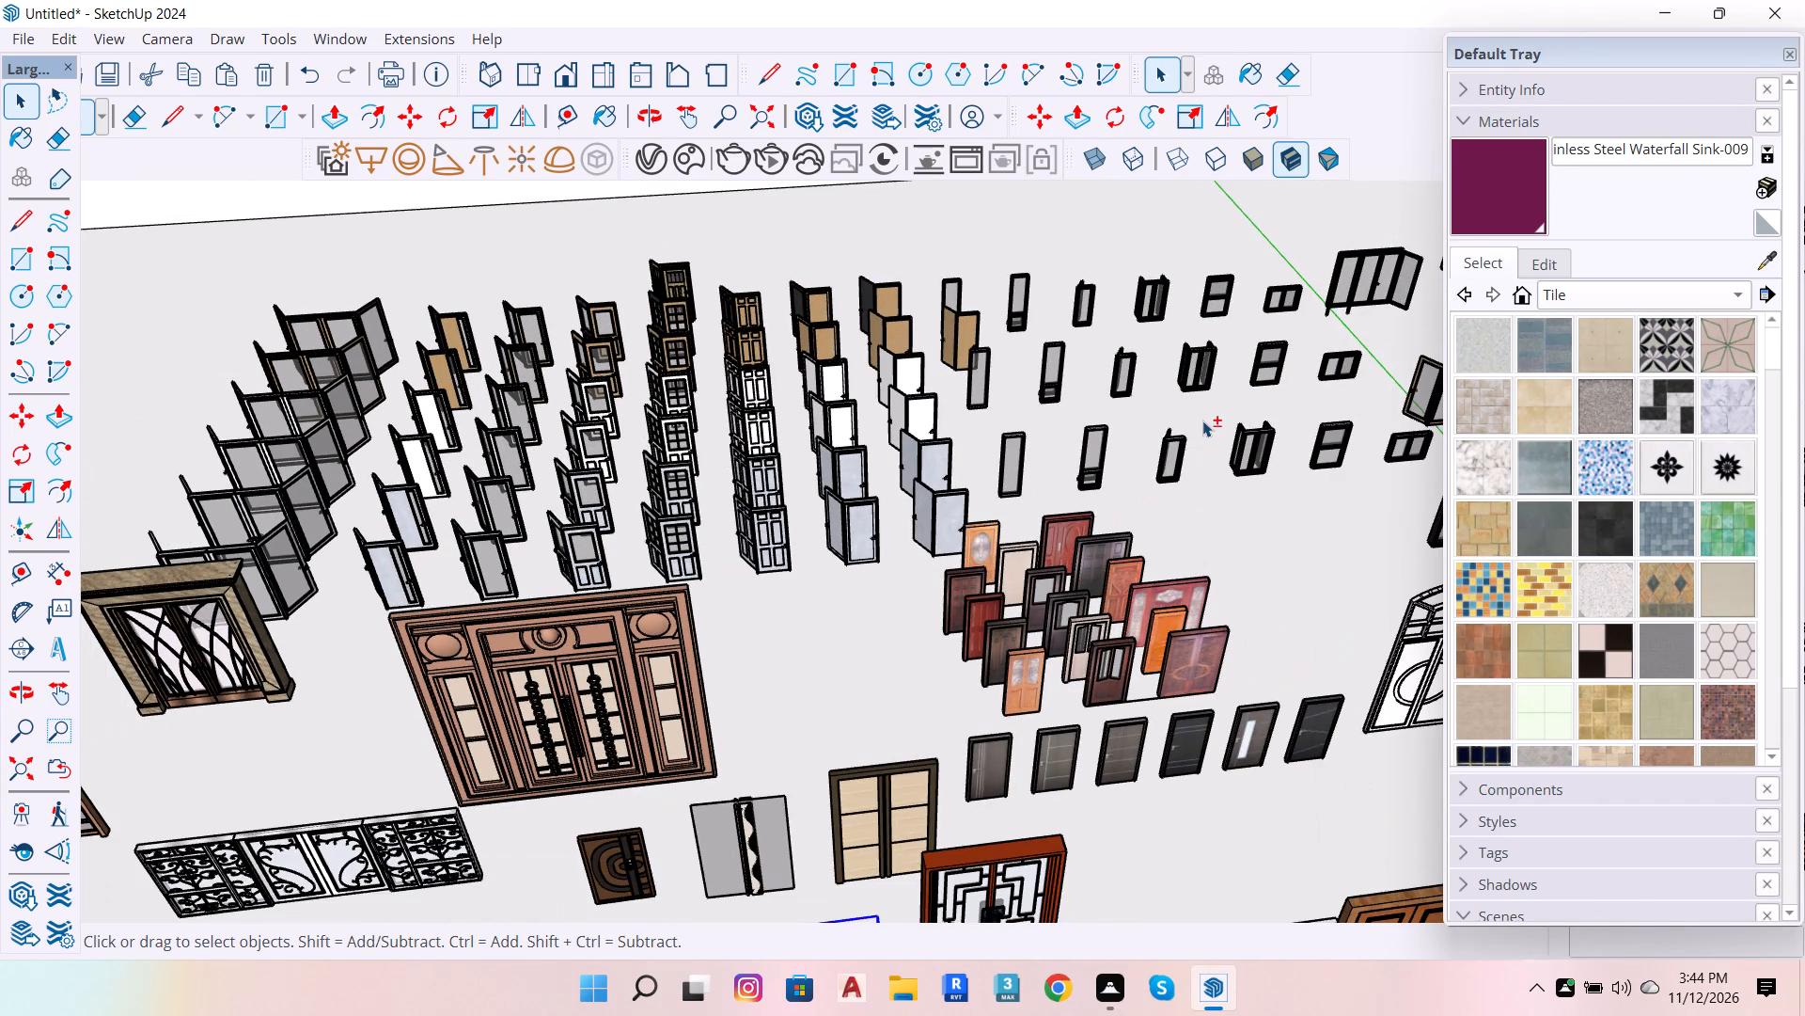
pyautogui.keyDown('shift'); pyautogui.scroll(10, 1202, 419); pyautogui.keyUp('shift')
pyautogui.keyDown('shift'); pyautogui.scroll(4, 827, 254); pyautogui.keyUp('shift')
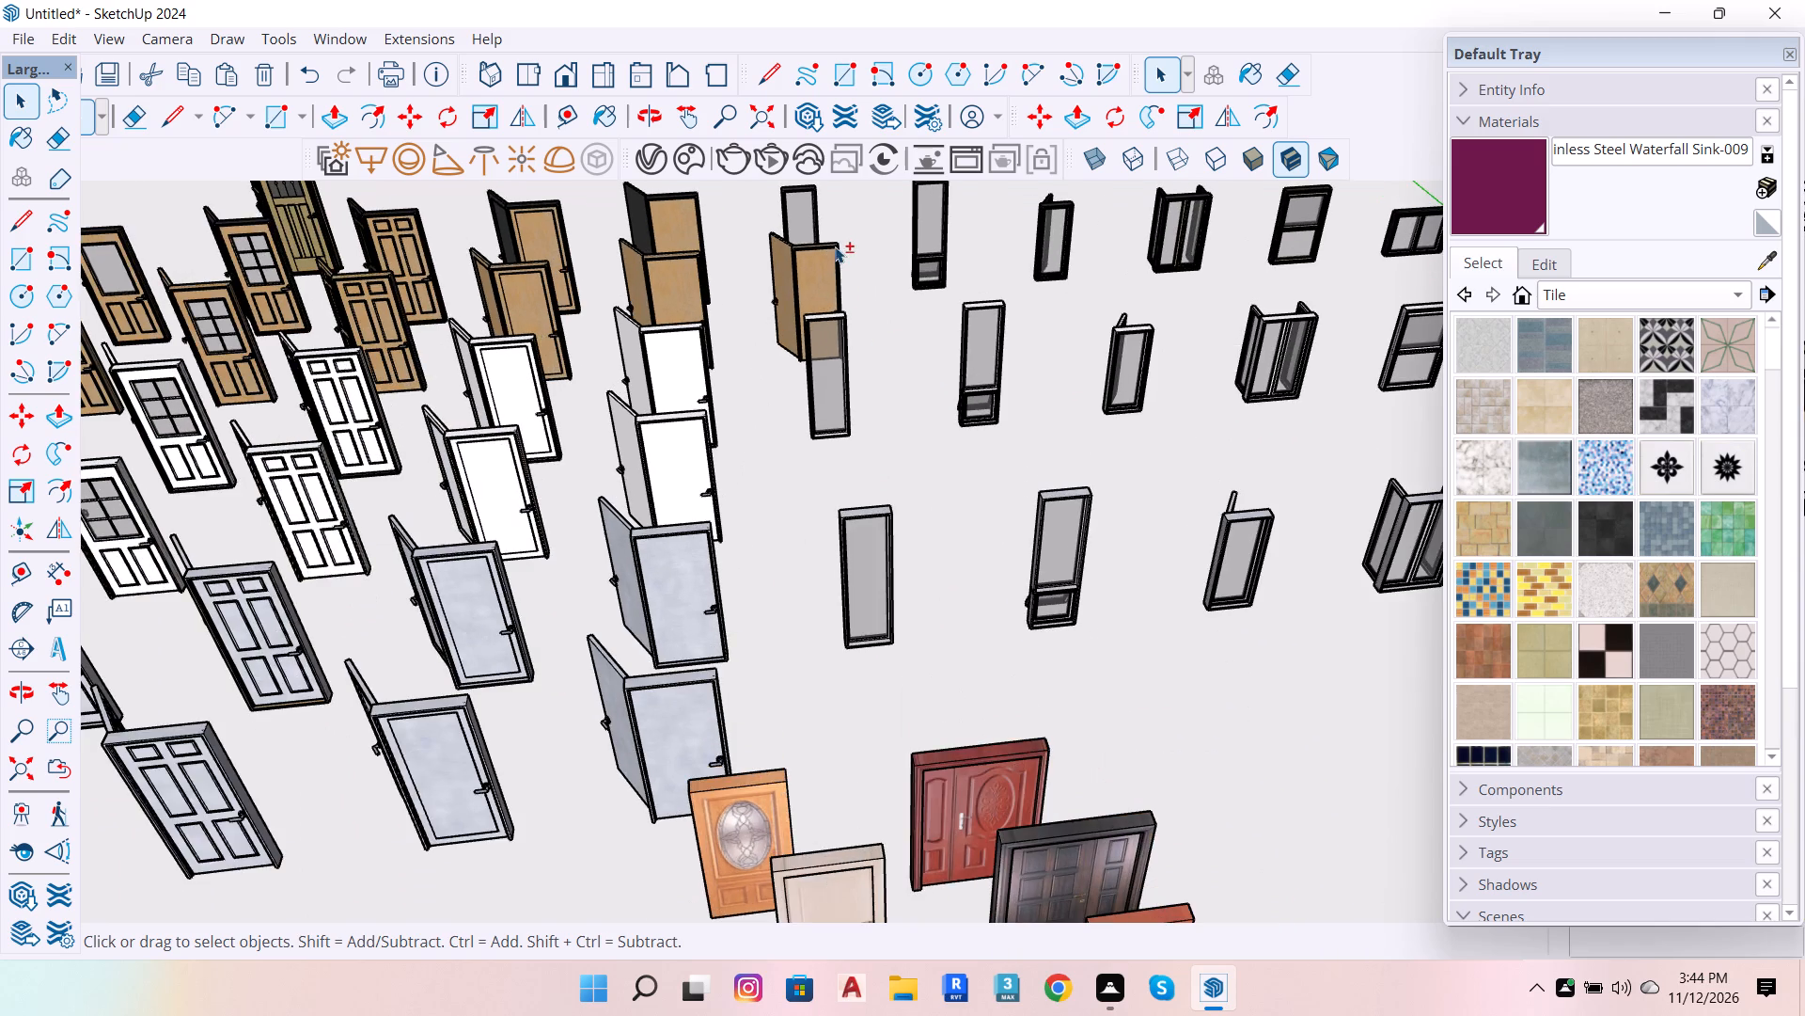
pyautogui.keyDown('shift'); pyautogui.scroll(-11, 798, 341); pyautogui.keyUp('shift')
pyautogui.keyDown('shift'); pyautogui.scroll(4, 1056, 745); pyautogui.keyUp('shift')
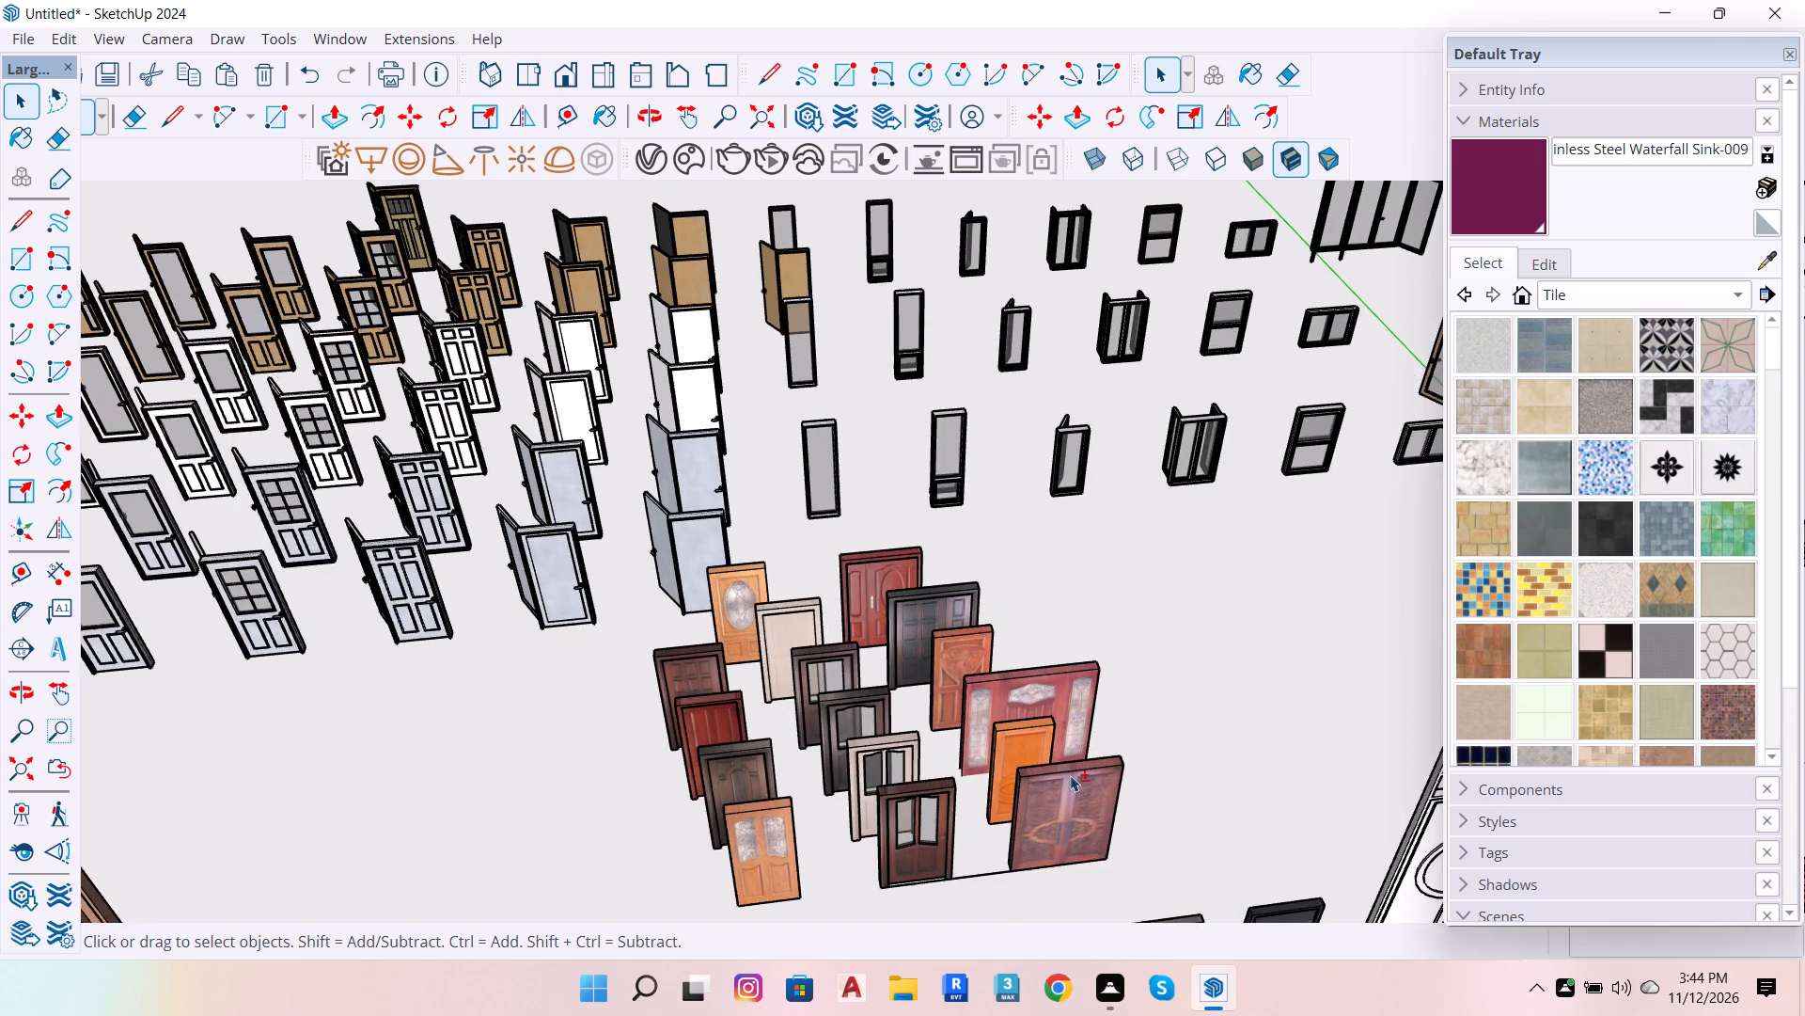
pyautogui.keyDown('shift'); pyautogui.scroll(2, 1070, 775); pyautogui.keyUp('shift')
pyautogui.keyDown('shift'); pyautogui.scroll(-7, 863, 623); pyautogui.keyUp('shift')
pyautogui.keyDown('shift'); pyautogui.scroll(-17, 777, 600); pyautogui.keyUp('shift')
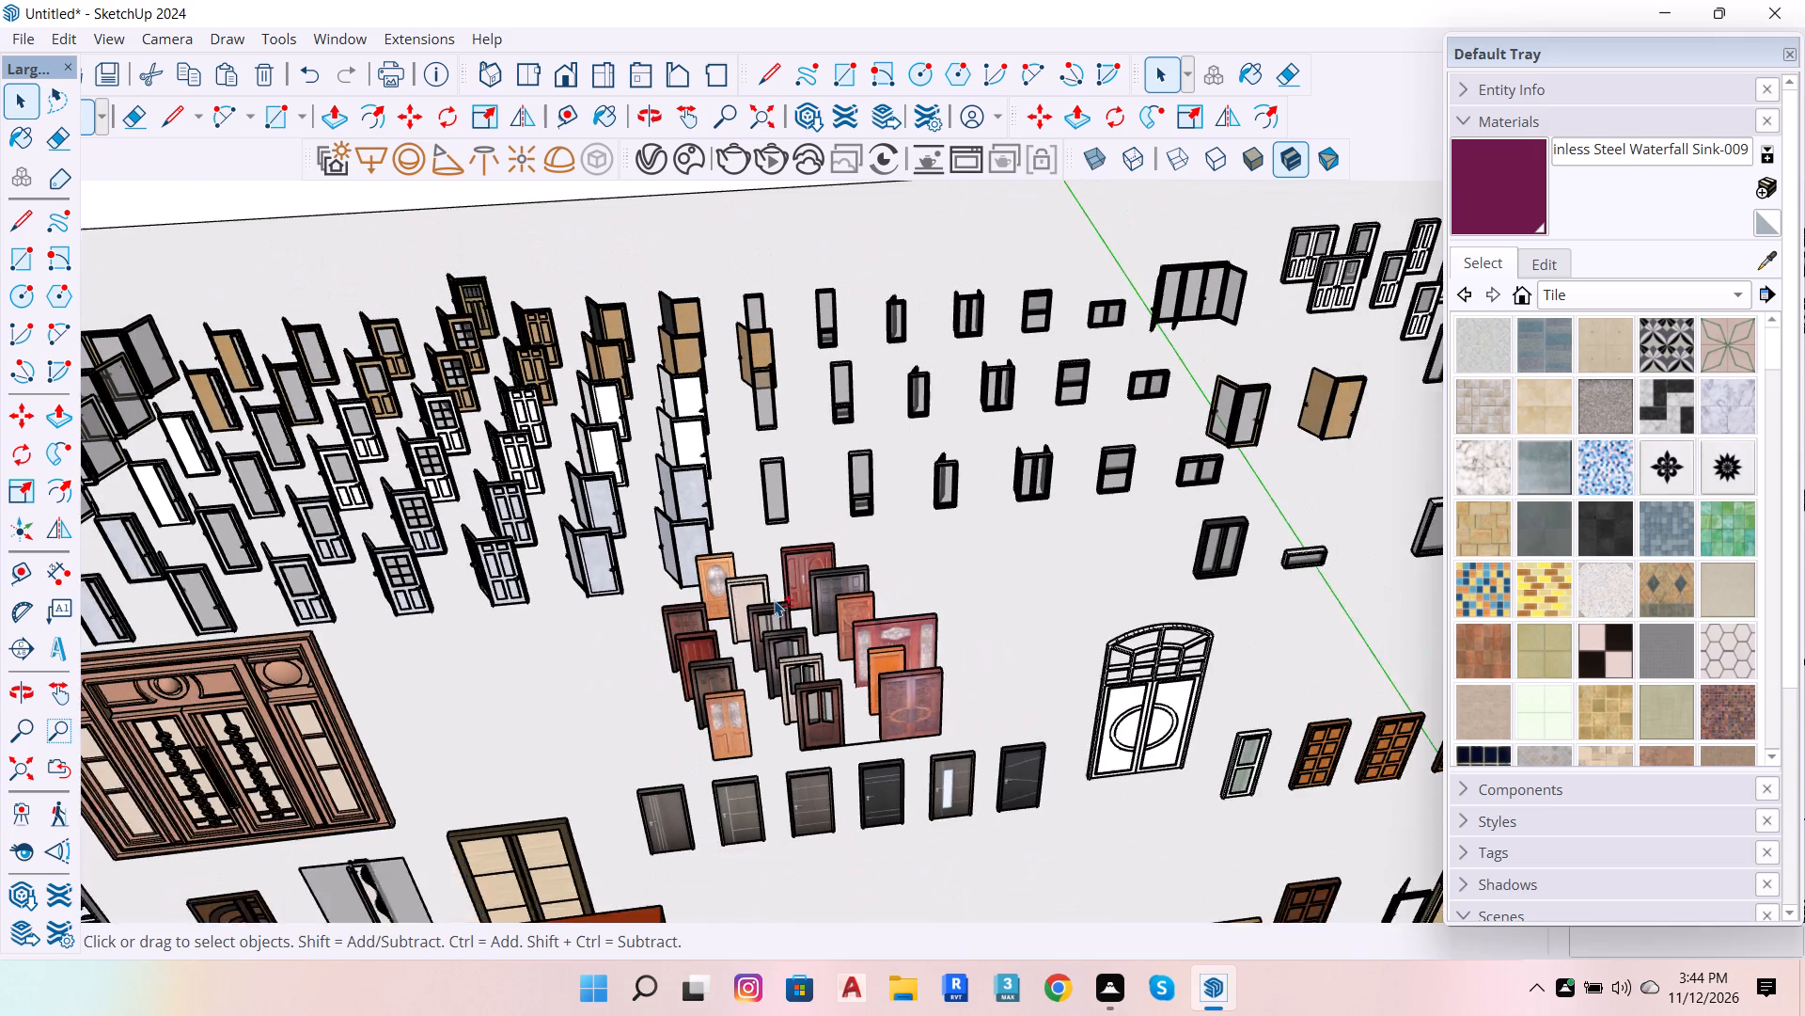
pyautogui.keyDown('shift'); pyautogui.scroll(-19, 774, 600); pyautogui.keyUp('shift')
# Examine the dark panel doors and wood doors around the arched white double door in the collection.
pyautogui.keyDown('shift'); pyautogui.scroll(3, 918, 743); pyautogui.keyUp('shift')
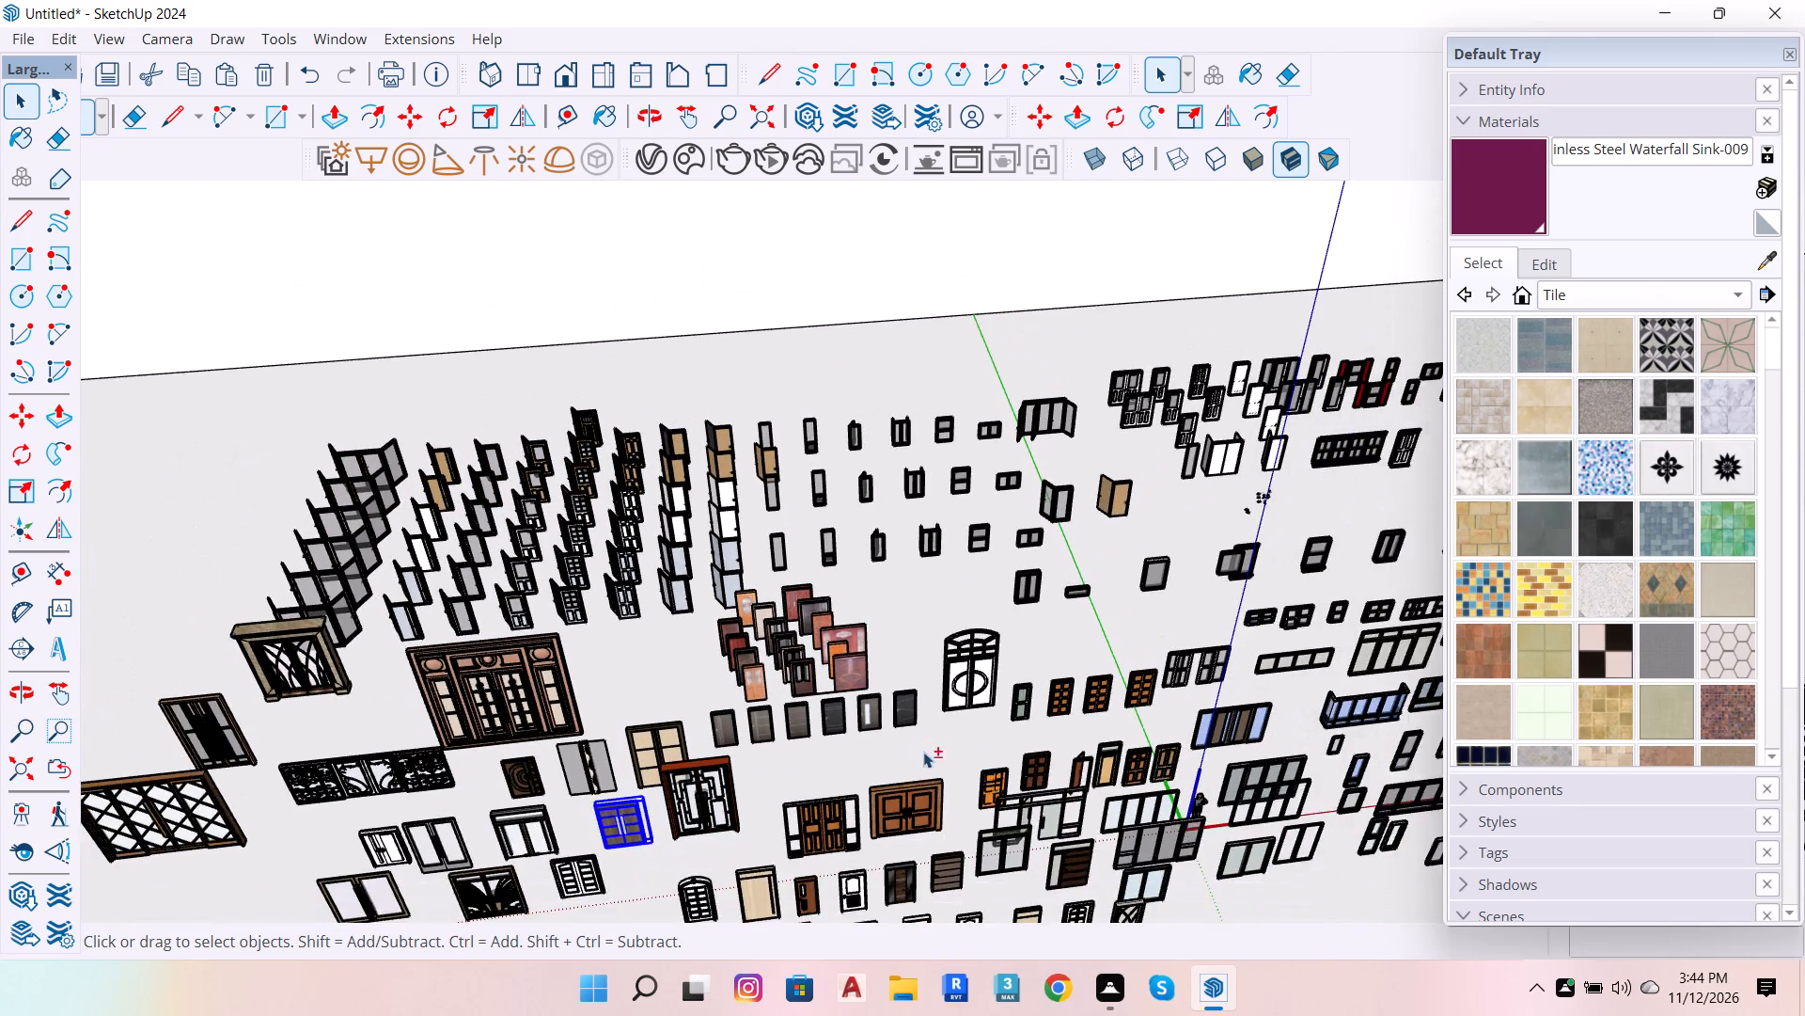
pyautogui.keyDown('shift'); pyautogui.scroll(3, 923, 752); pyautogui.keyUp('shift')
pyautogui.keyDown('shift'); pyautogui.scroll(20, 1014, 826); pyautogui.keyUp('shift')
pyautogui.keyDown('shift'); pyautogui.scroll(18, 1014, 826); pyautogui.keyUp('shift')
pyautogui.keyDown('shift'); pyautogui.scroll(-7, 670, 659); pyautogui.keyUp('shift')
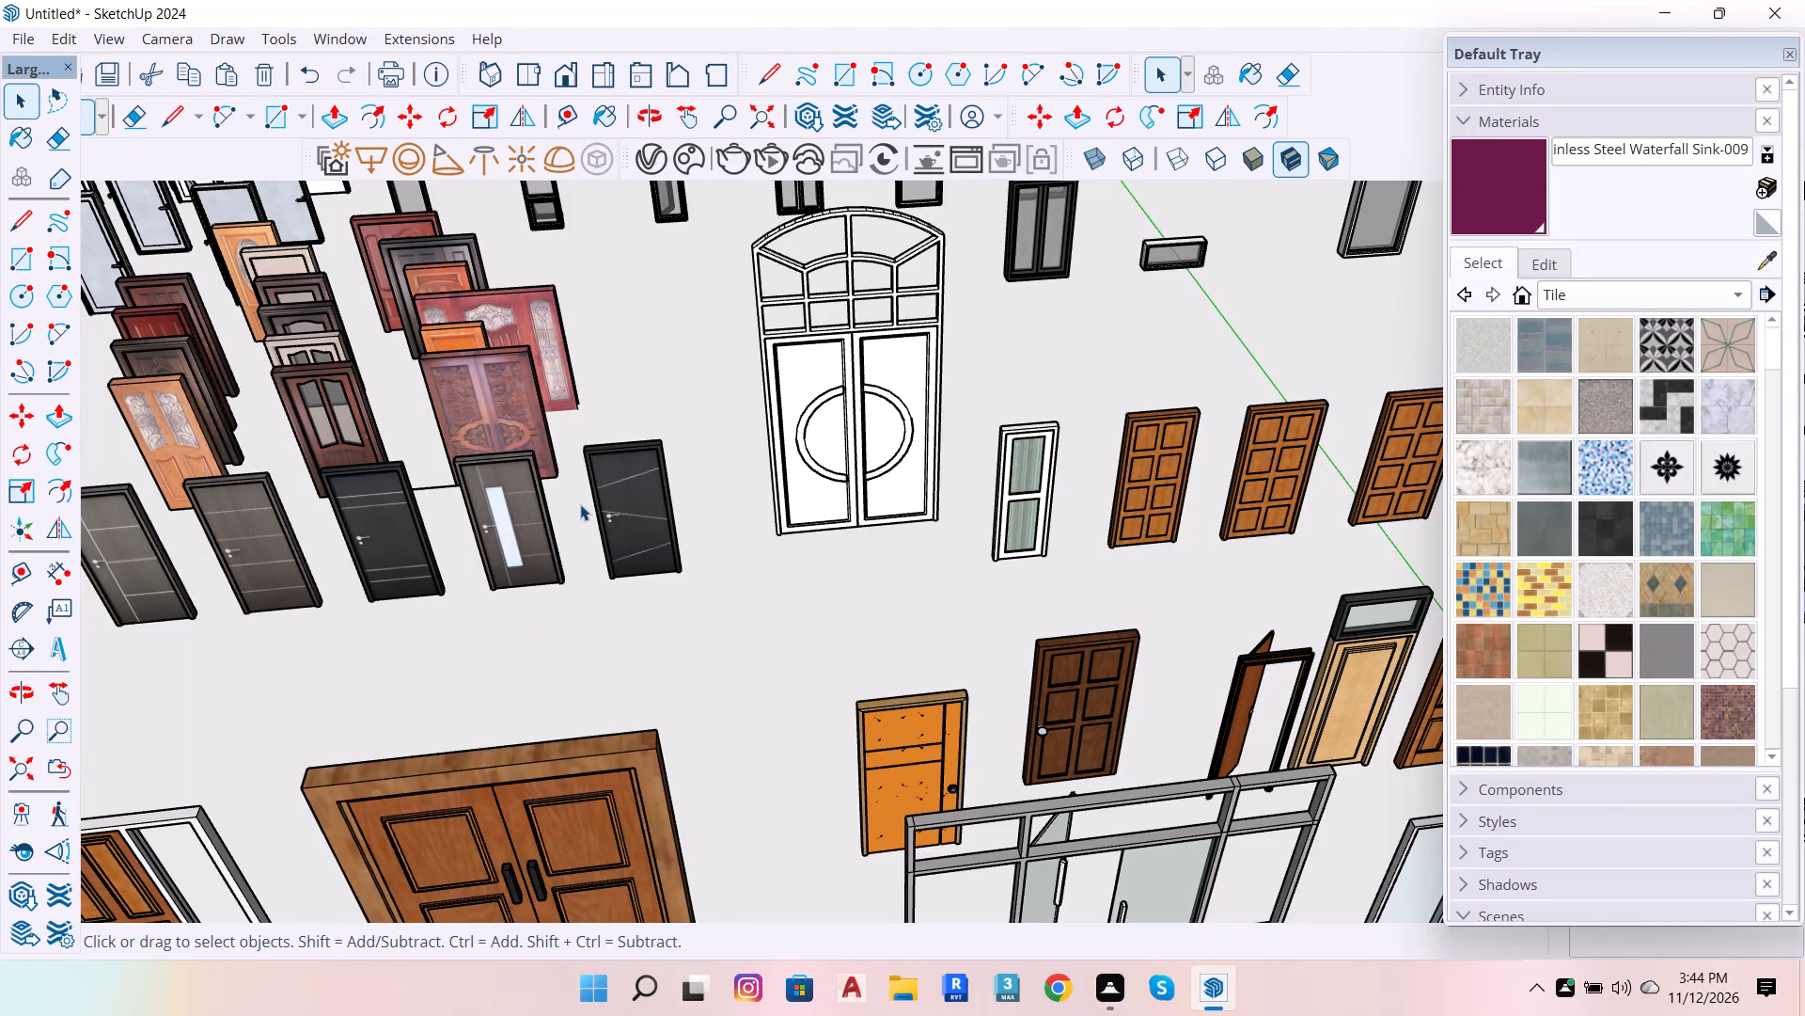
pyautogui.scroll(-5, 534, 687)
pyautogui.scroll(-2, 416, 496)
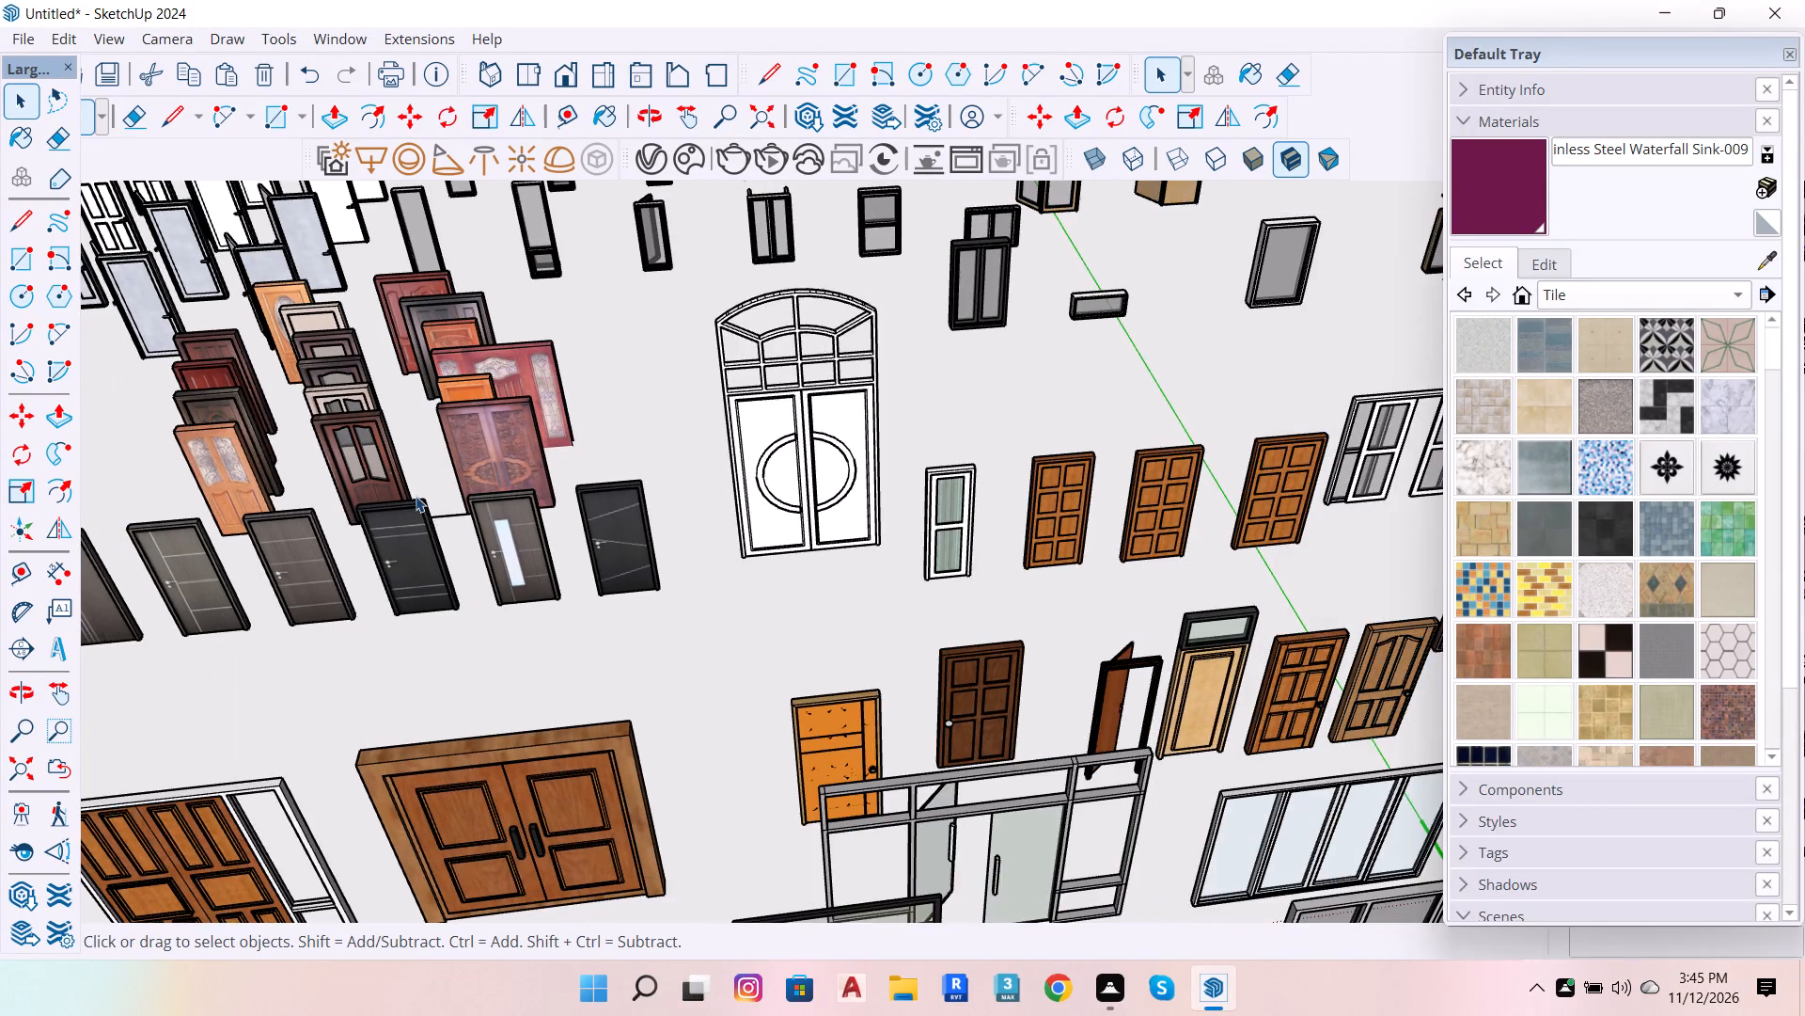
pyautogui.scroll(-7, 416, 496)
pyautogui.scroll(-16, 589, 562)
pyautogui.scroll(-2, 699, 555)
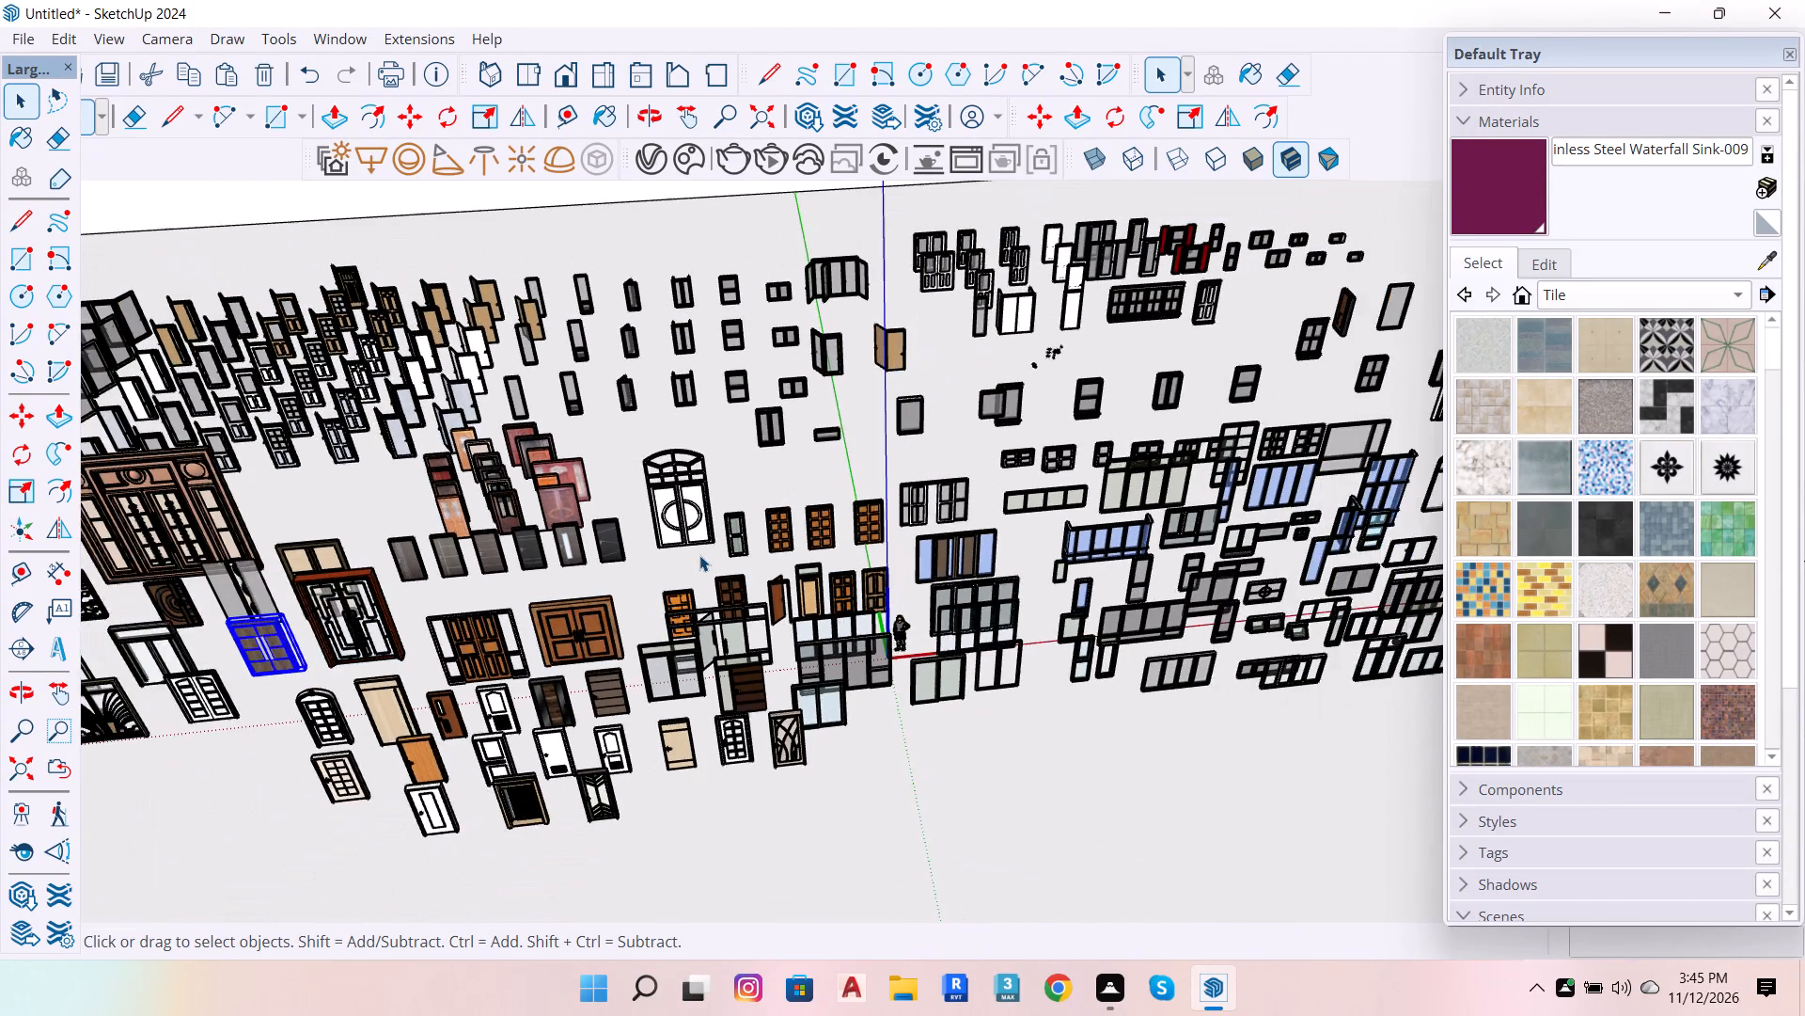
pyautogui.scroll(-2, 699, 555)
# Copy the selected dark wood double door about 128' to the house's outer corner on the side facing the collection.
pyautogui.scroll(9, 376, 658)
pyautogui.scroll(2, 390, 566)
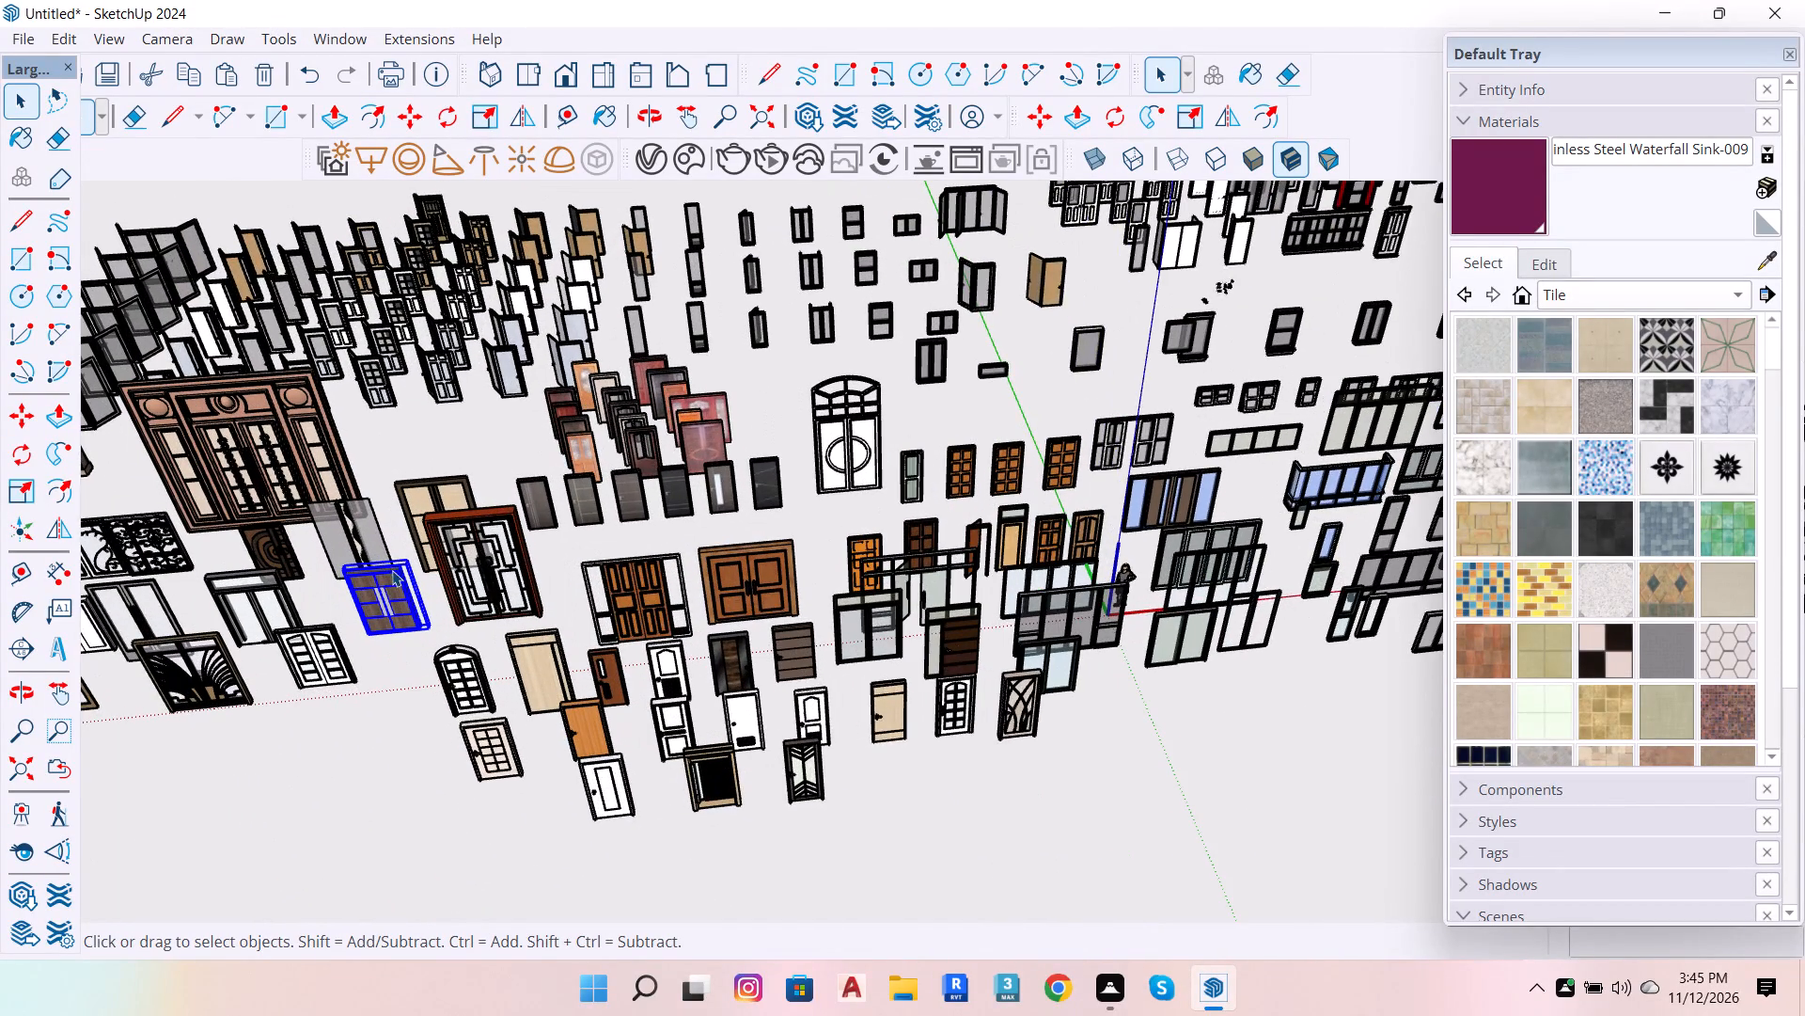
pyautogui.scroll(4, 392, 570)
pyautogui.press('m')
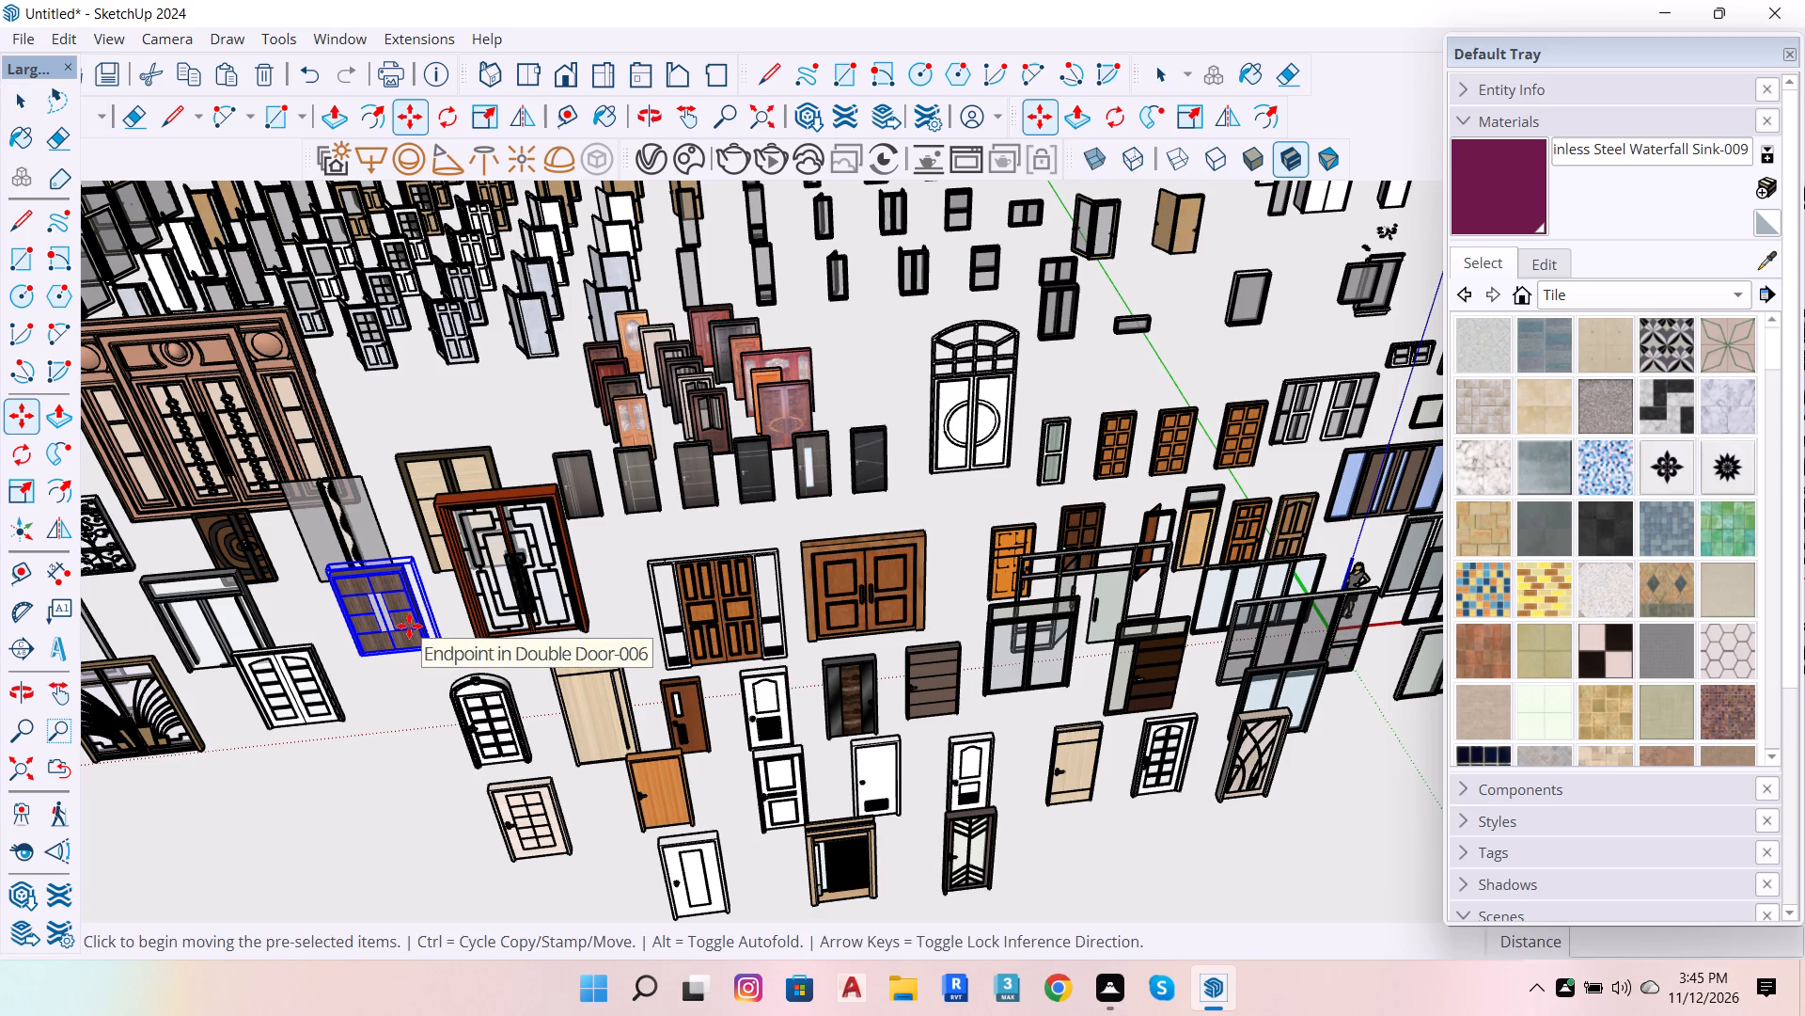
pyautogui.click(409, 626)
pyautogui.scroll(-16, 491, 599)
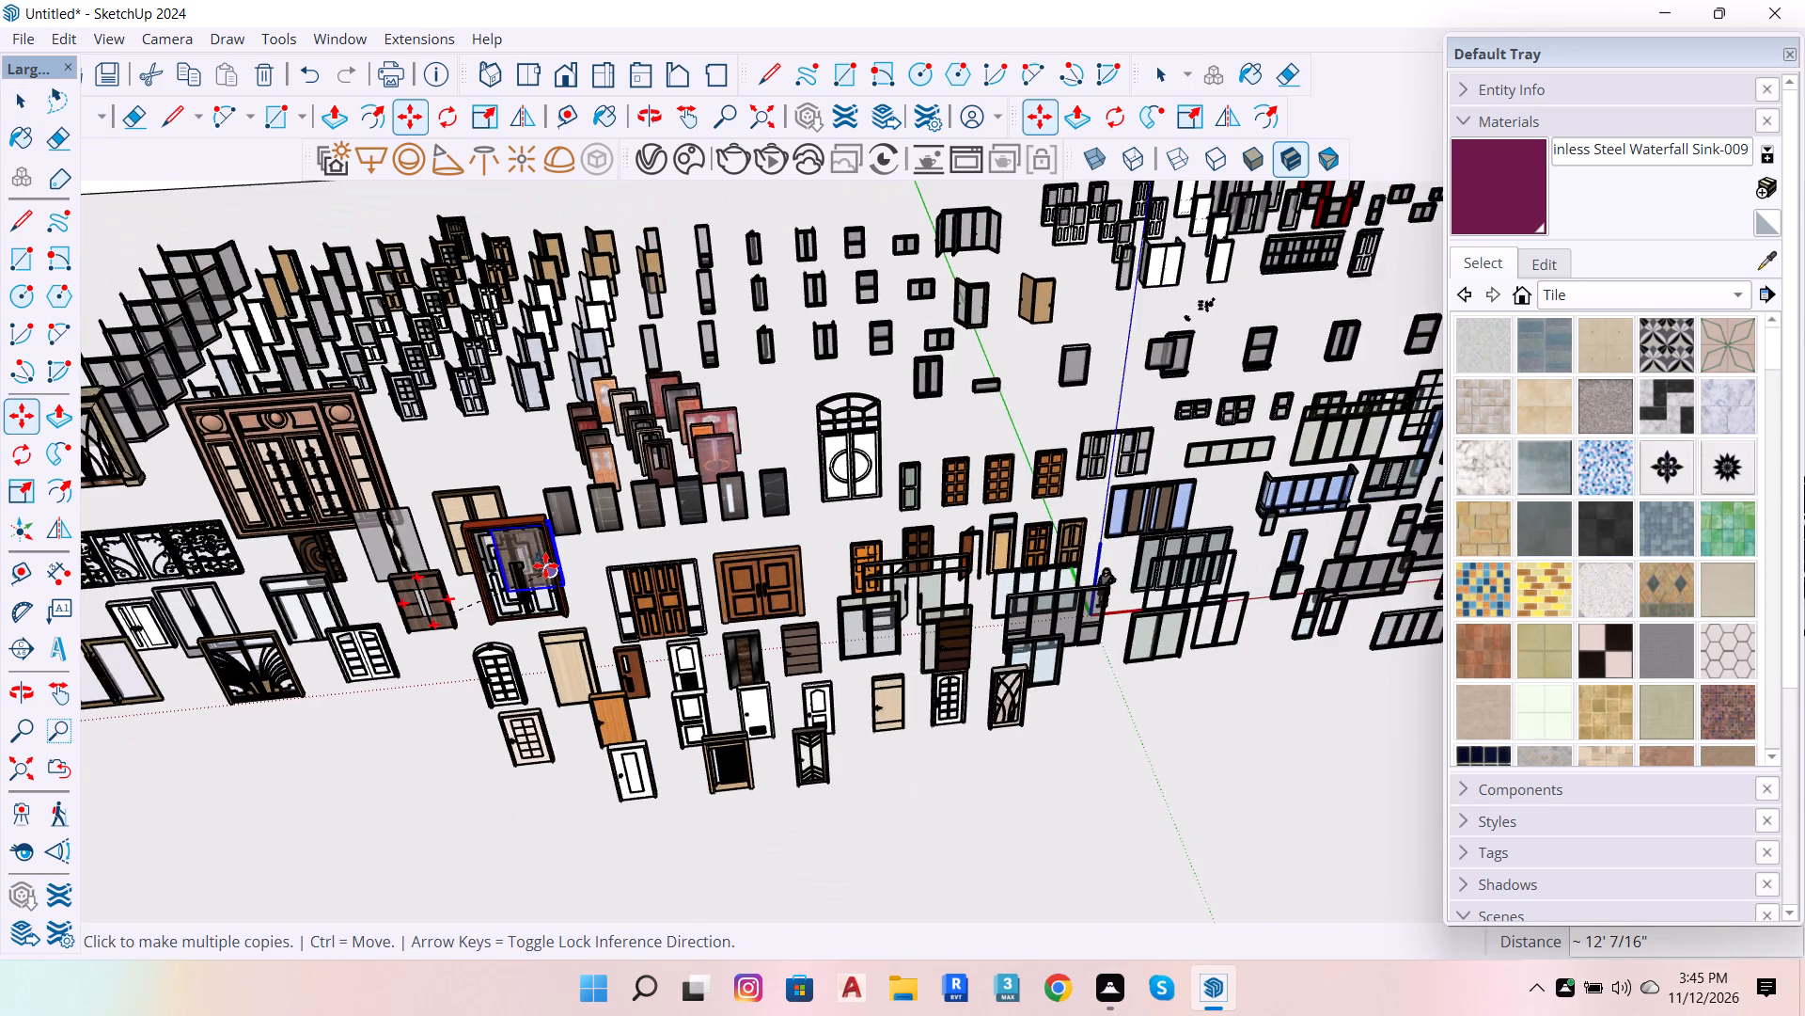
pyautogui.scroll(-6, 545, 565)
pyautogui.scroll(-20, 545, 565)
pyautogui.scroll(-3, 545, 565)
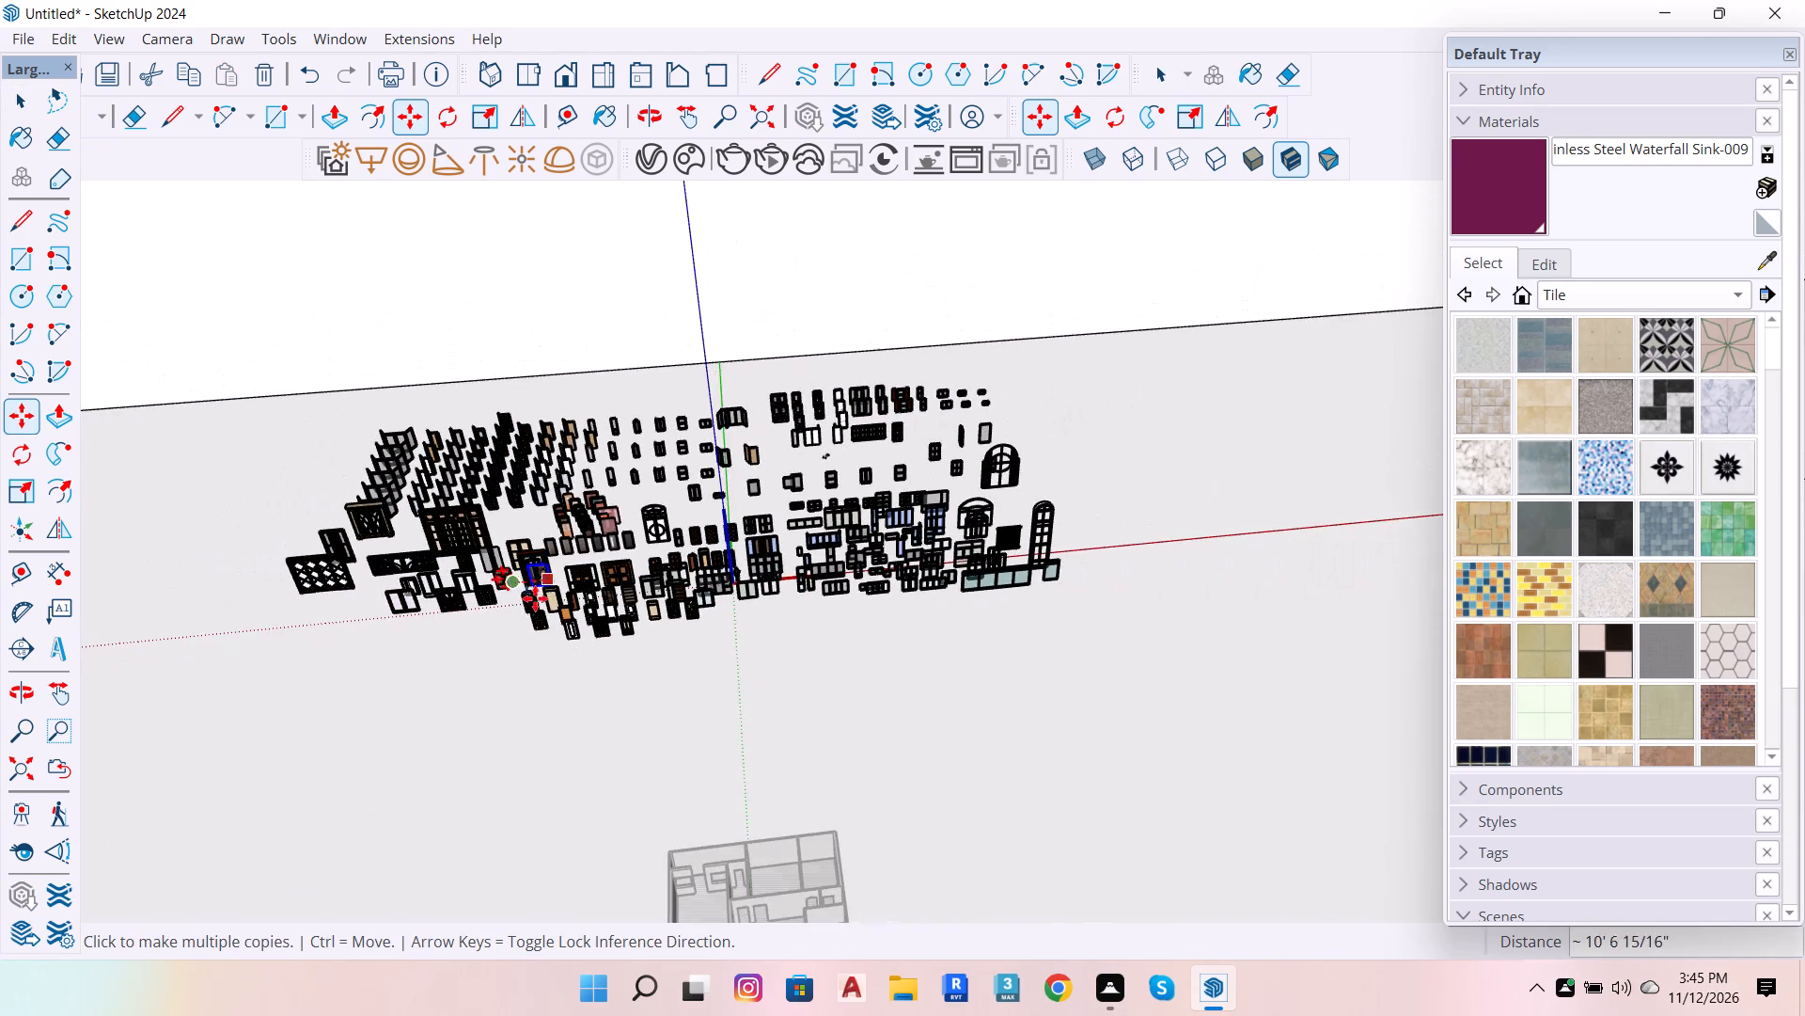
pyautogui.scroll(9, 620, 858)
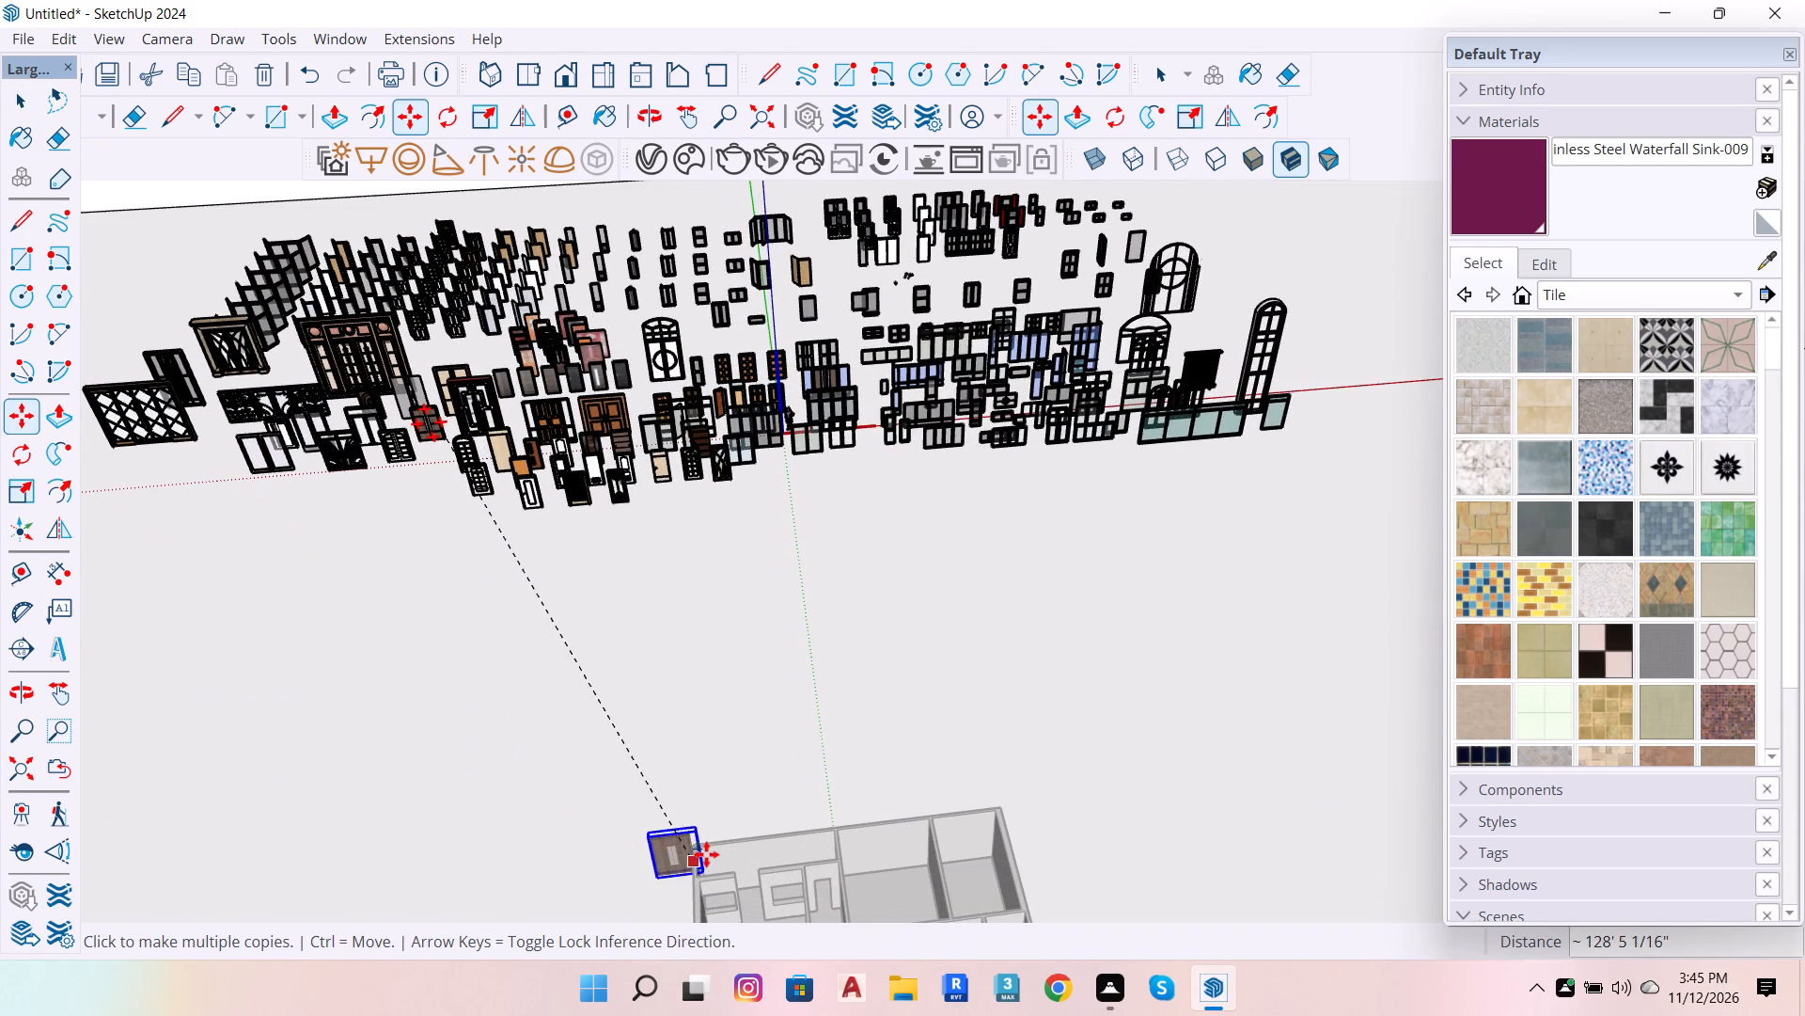
pyautogui.click(706, 853)
pyautogui.scroll(-5, 636, 596)
pyautogui.scroll(5, 694, 462)
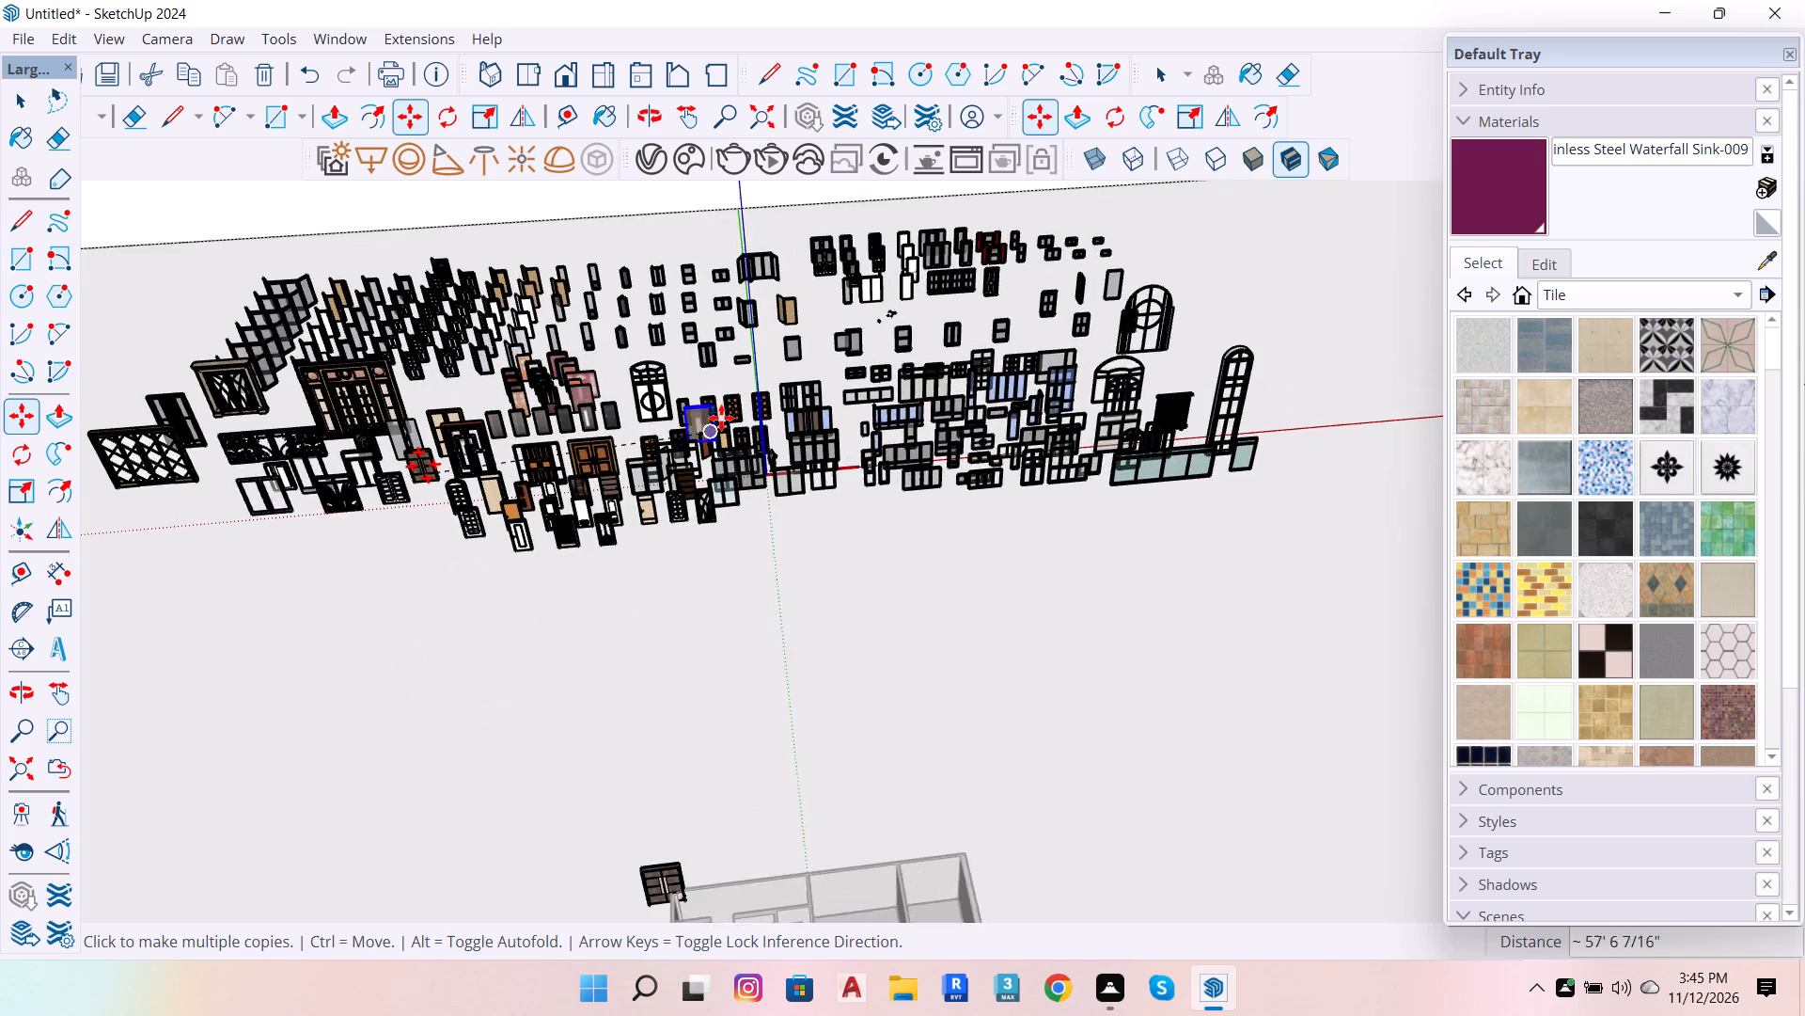
pyautogui.scroll(2, 721, 418)
pyautogui.press('space')
# Examine the front-row doors, sliding glass doors and narrow window models around the standing figure.
pyautogui.scroll(11, 706, 507)
pyautogui.scroll(4, 596, 514)
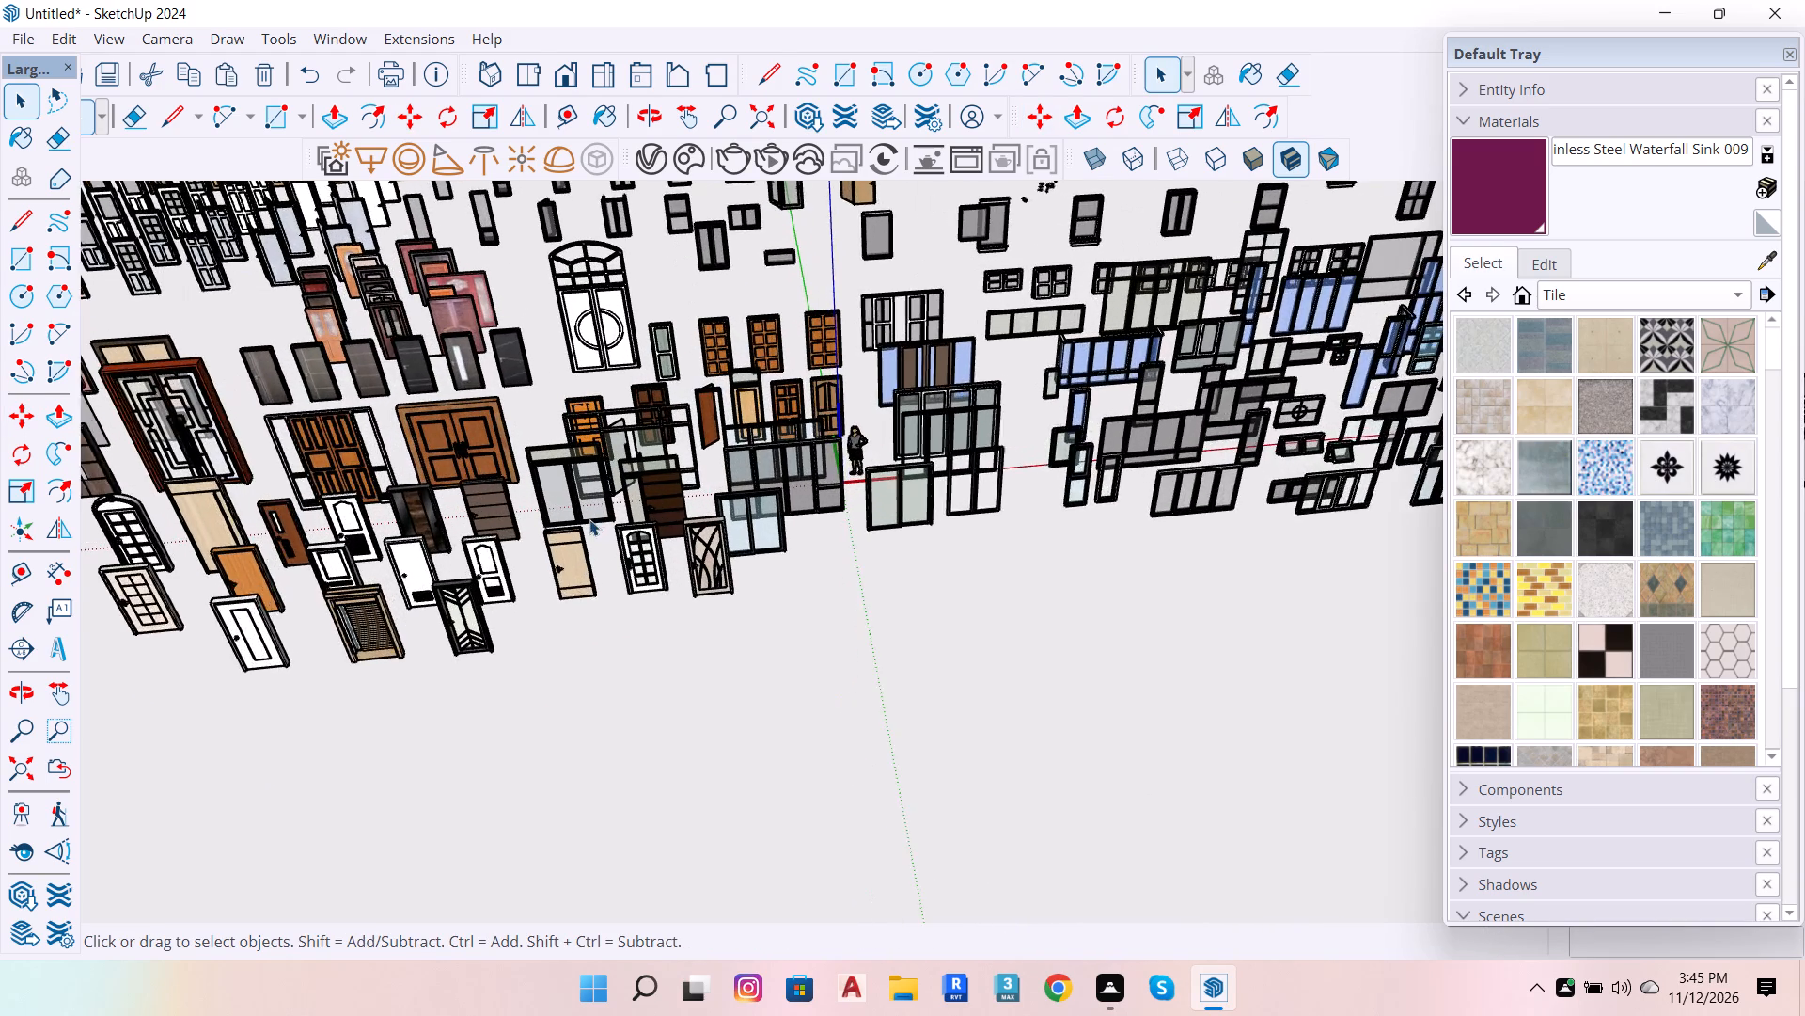
pyautogui.scroll(1, 589, 519)
pyautogui.scroll(6, 504, 508)
pyautogui.scroll(6, 804, 542)
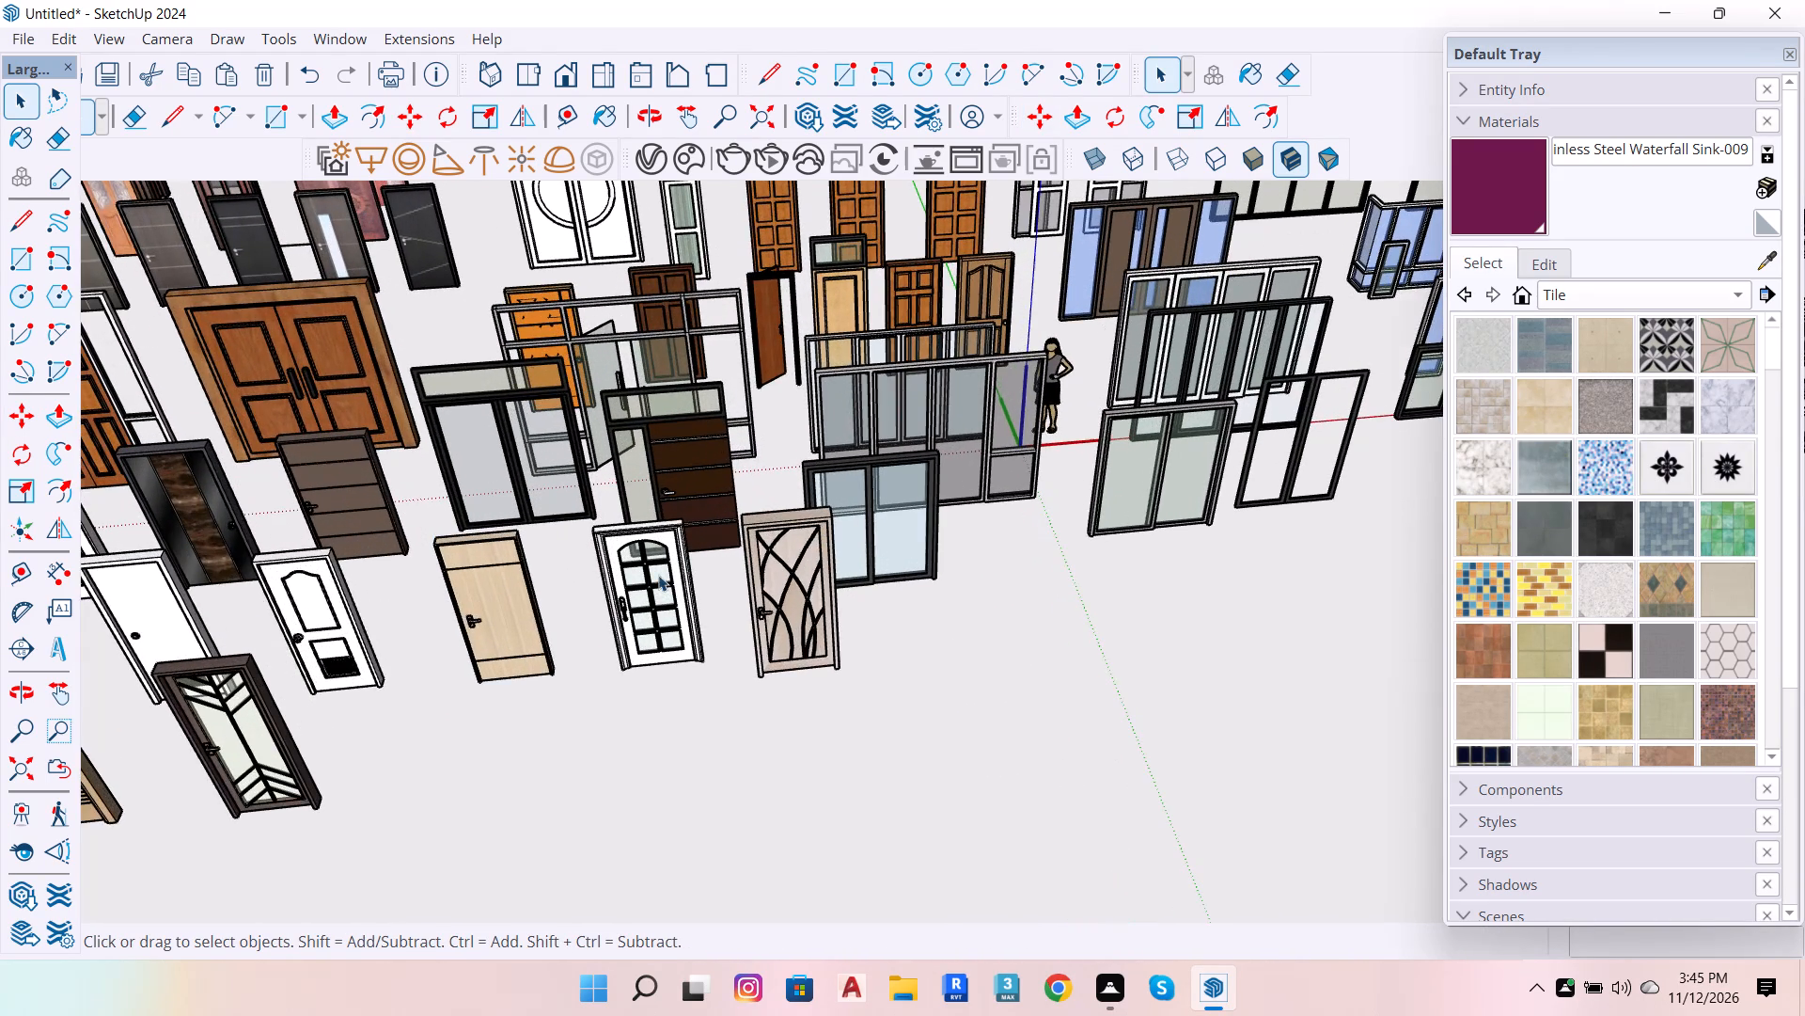
pyautogui.scroll(-6, 622, 601)
pyautogui.scroll(-5, 706, 656)
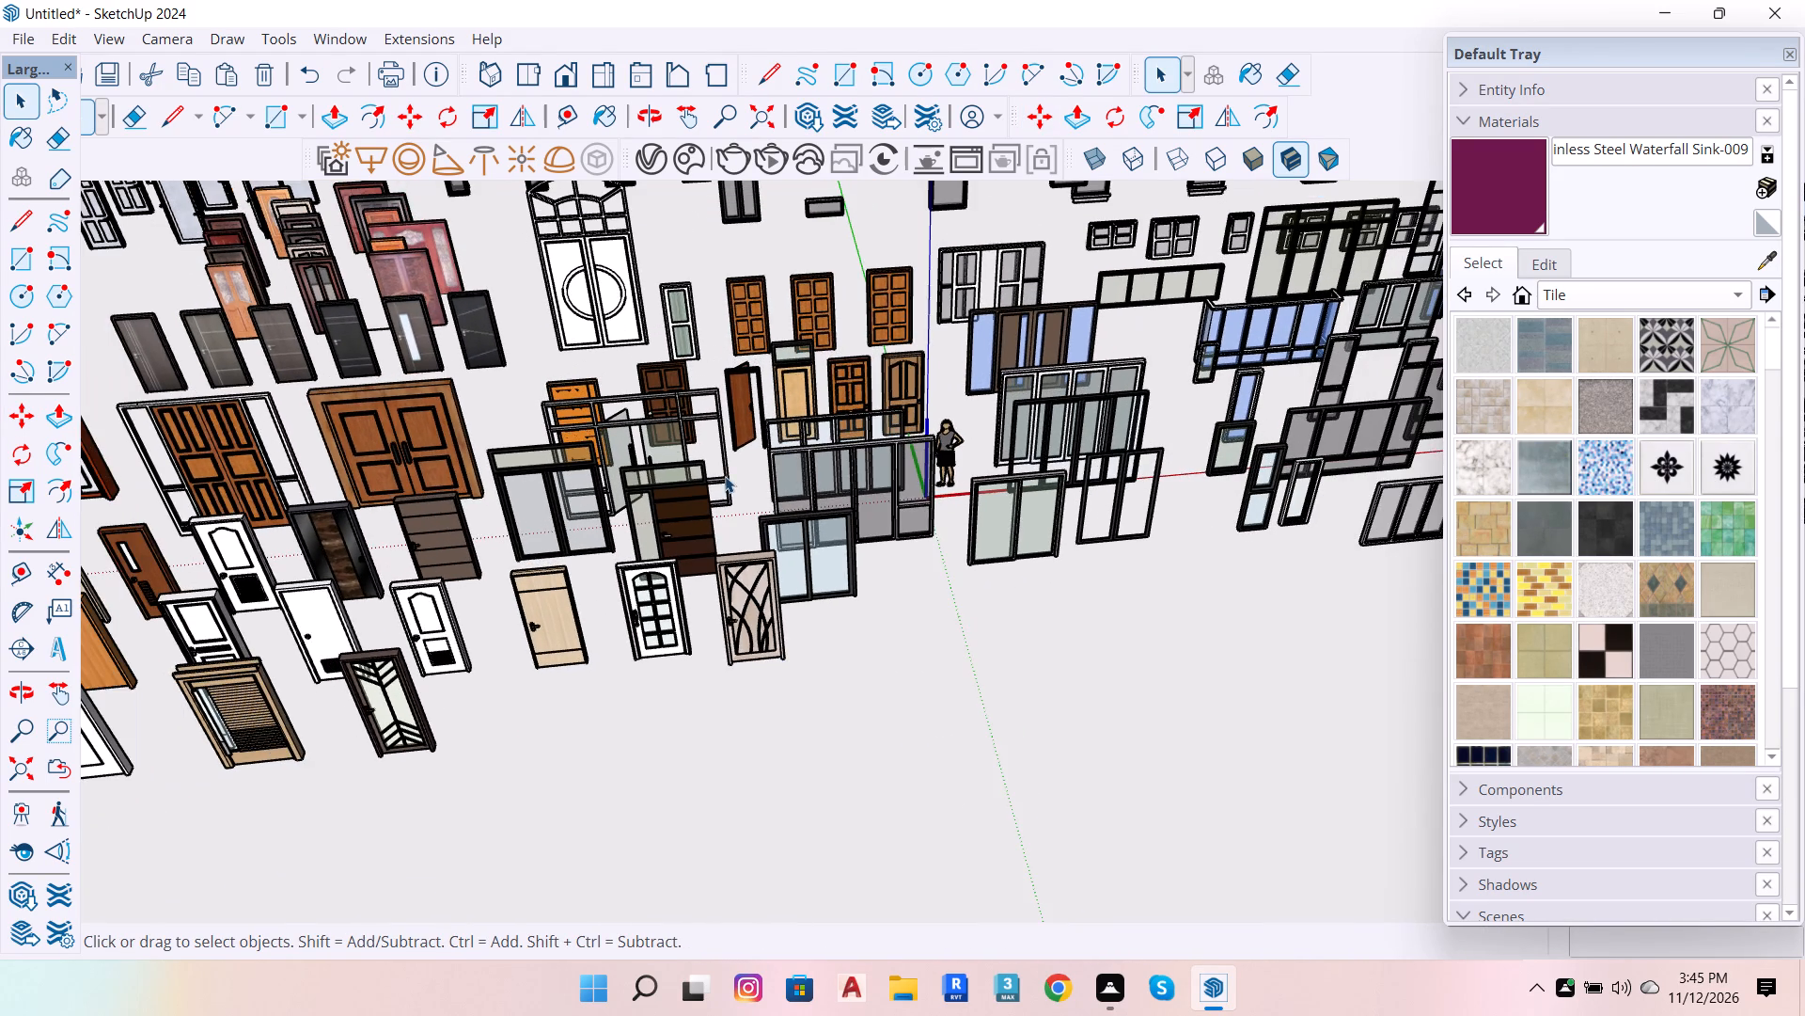
pyautogui.scroll(4, 957, 306)
pyautogui.scroll(3, 1011, 534)
pyautogui.scroll(-3, 504, 372)
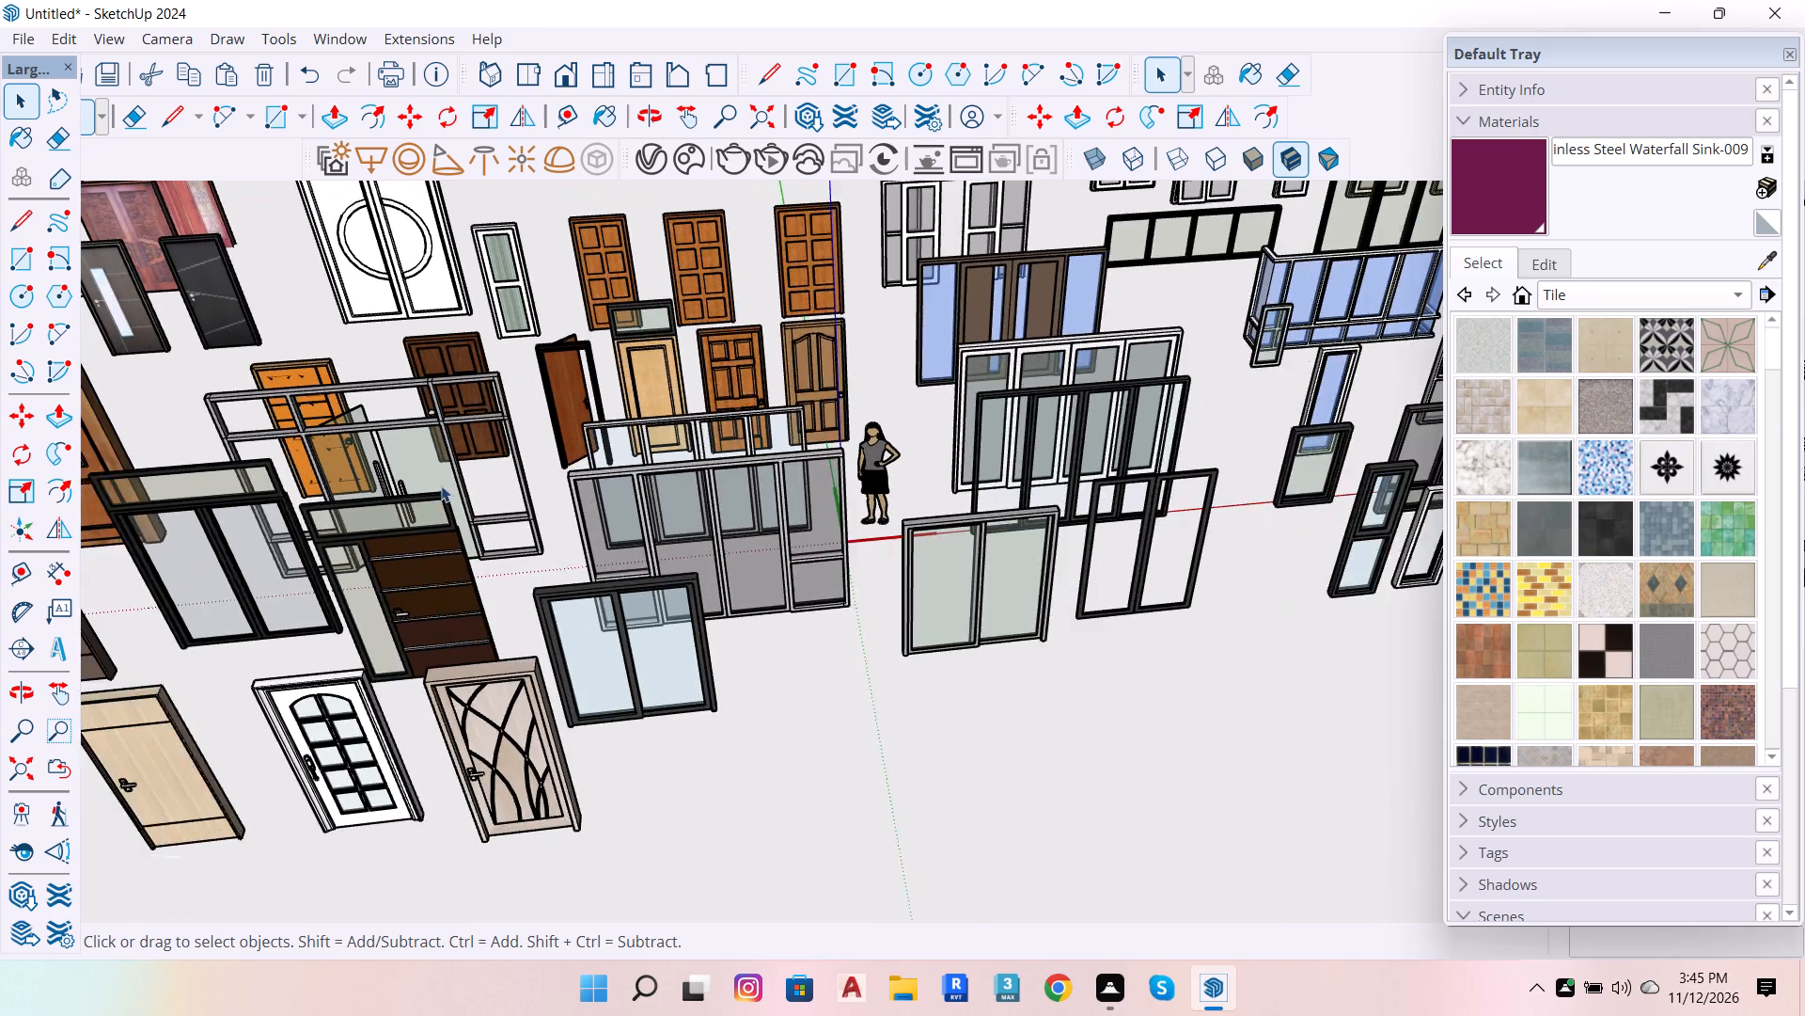
pyautogui.scroll(-6, 478, 516)
pyautogui.scroll(-4, 603, 569)
pyautogui.scroll(4, 1306, 480)
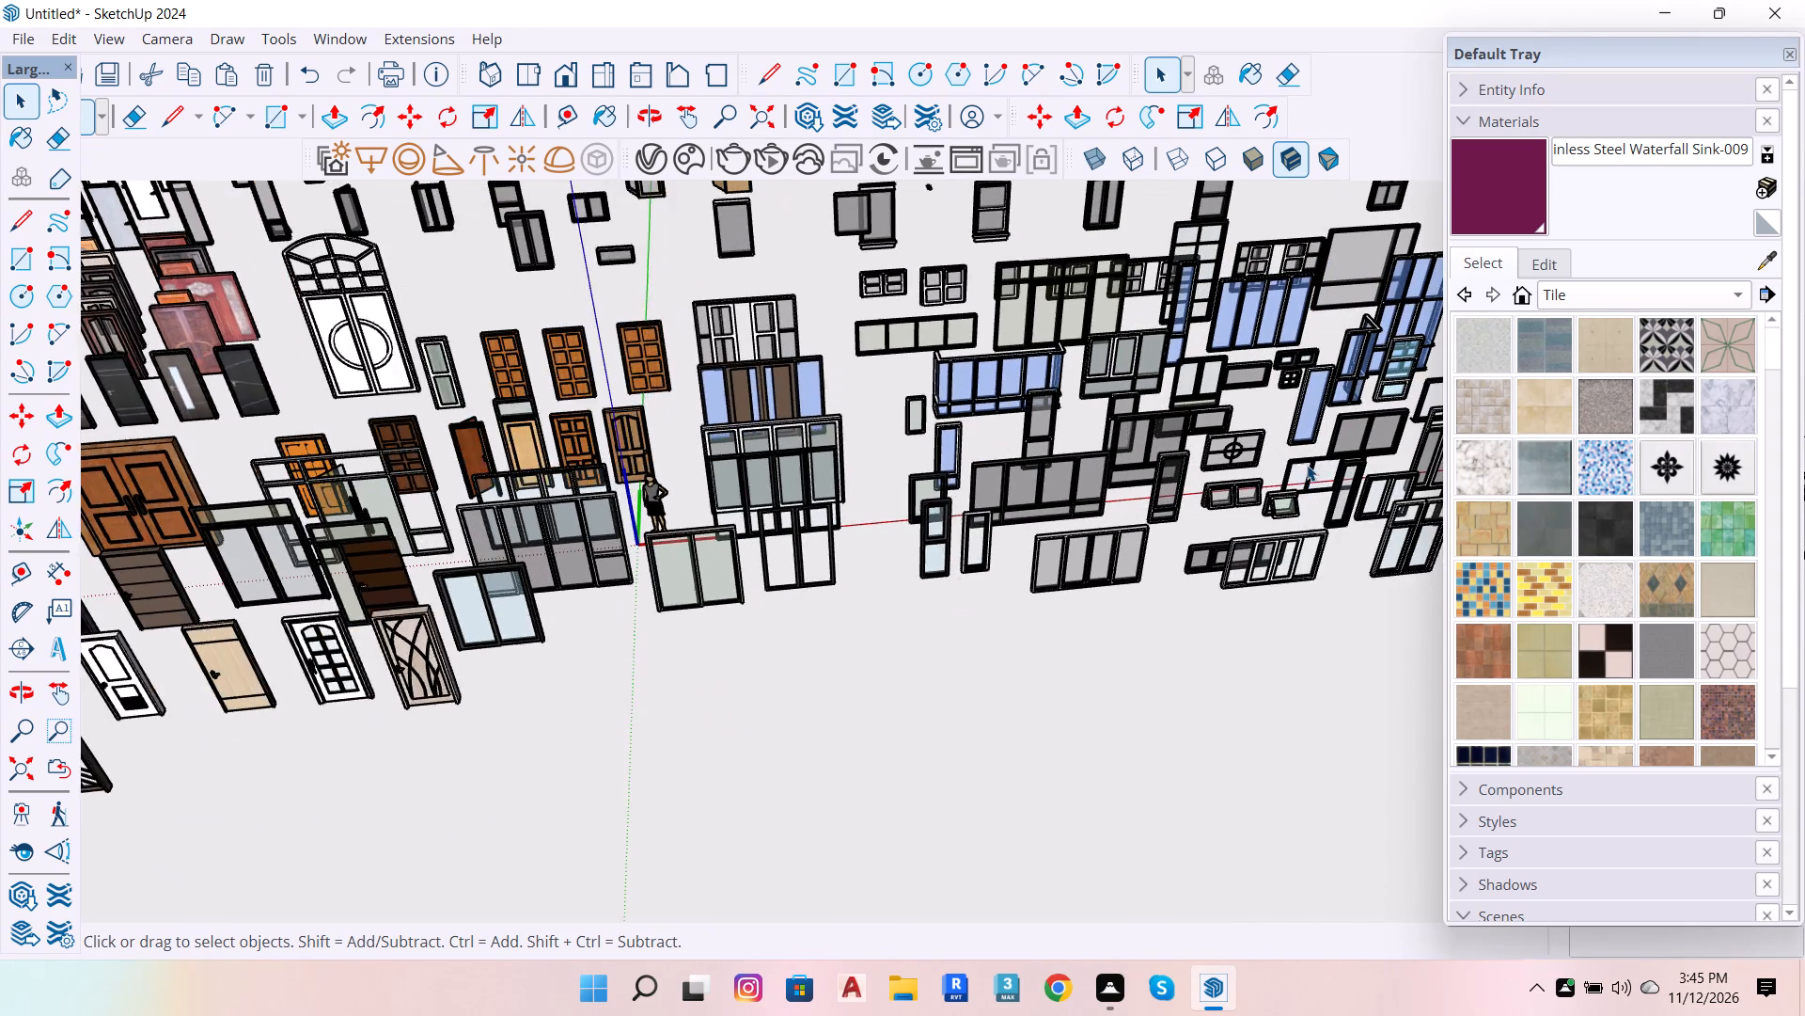
pyautogui.scroll(5, 1204, 461)
pyautogui.scroll(5, 839, 594)
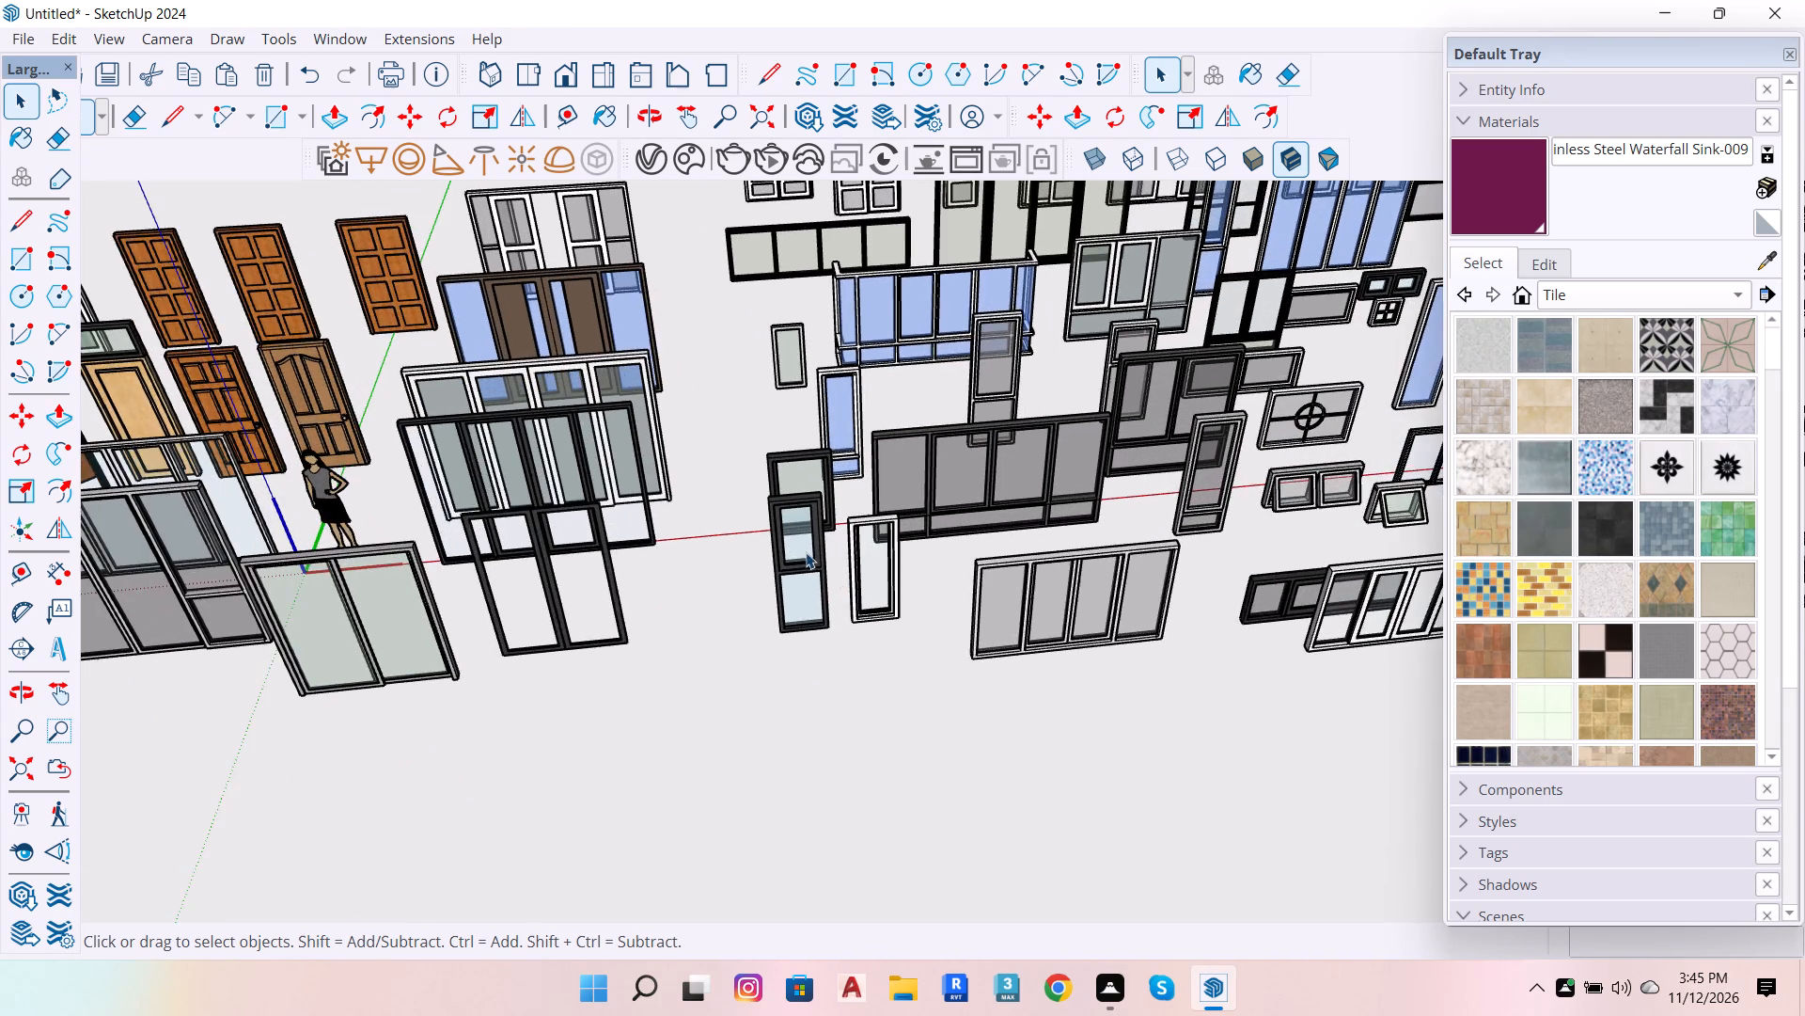
pyautogui.scroll(5, 805, 551)
pyautogui.scroll(4, 840, 422)
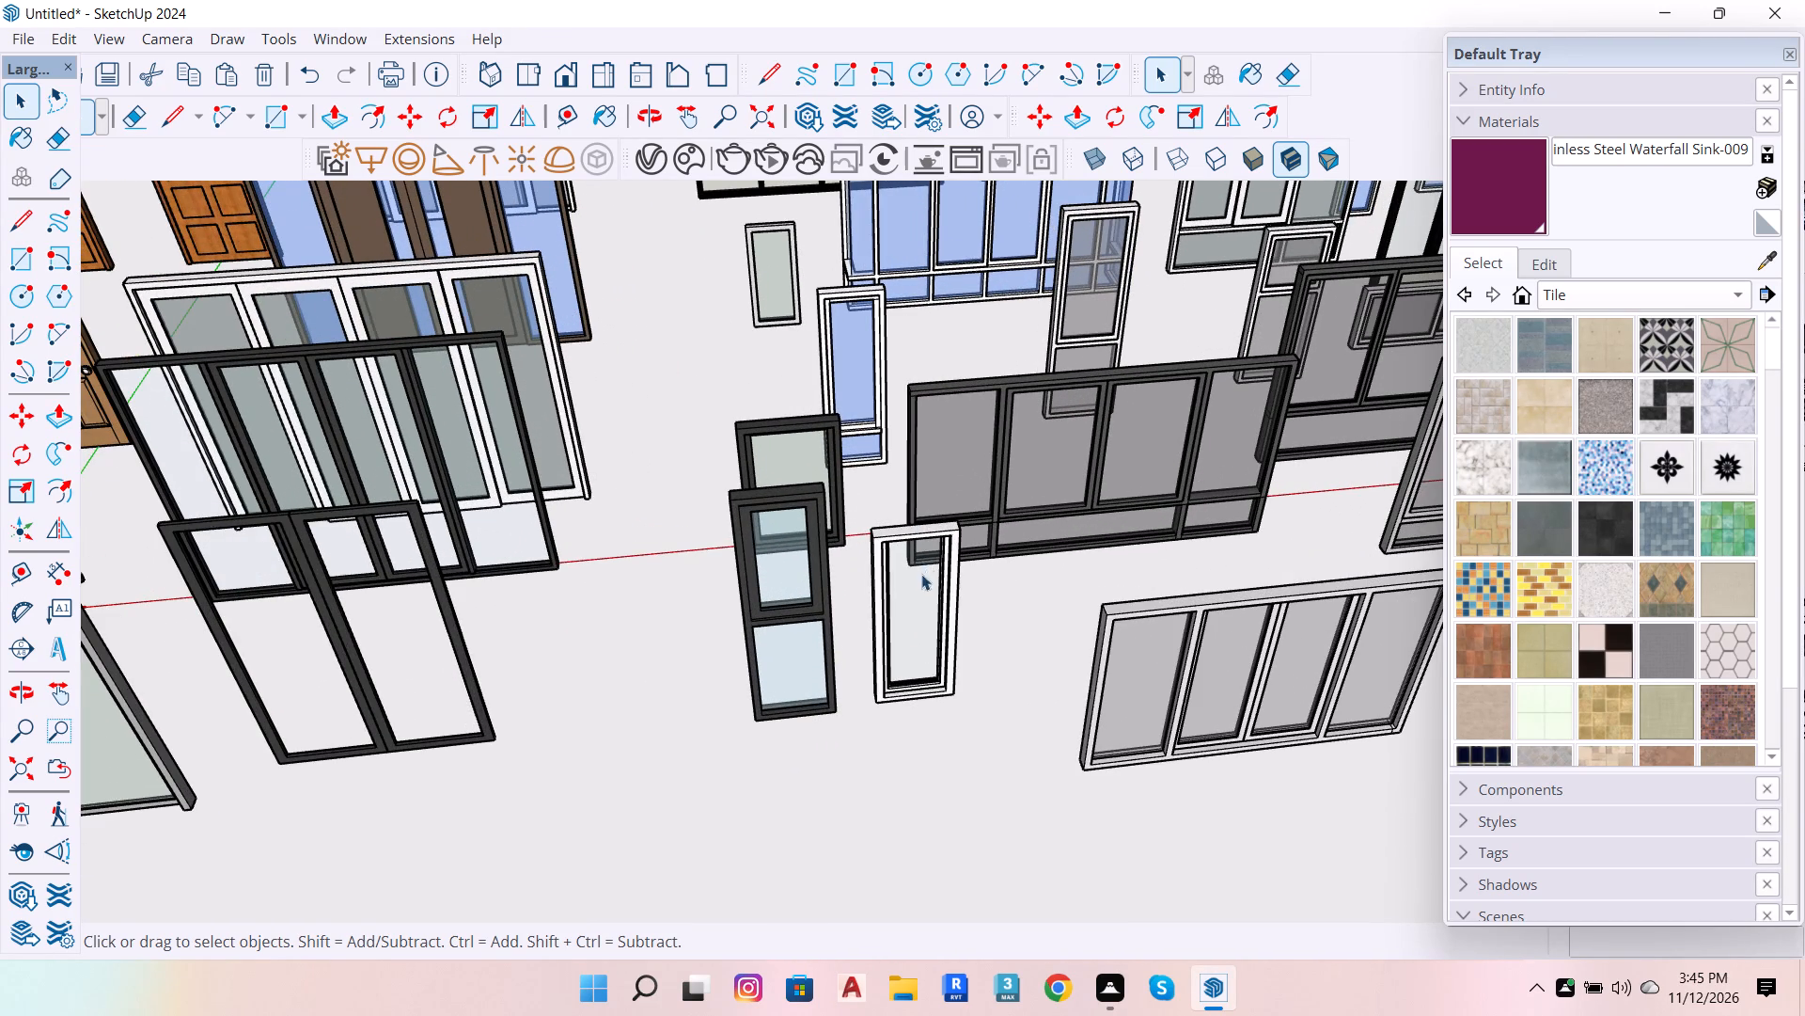
# Copy the small dark-framed single-pane window near the red axis about 107' to the house's other corner facing the collection.
pyautogui.press('o')
pyautogui.moveTo(938, 551); pyautogui.dragTo(850, 801)
pyautogui.scroll(-5, 839, 704)
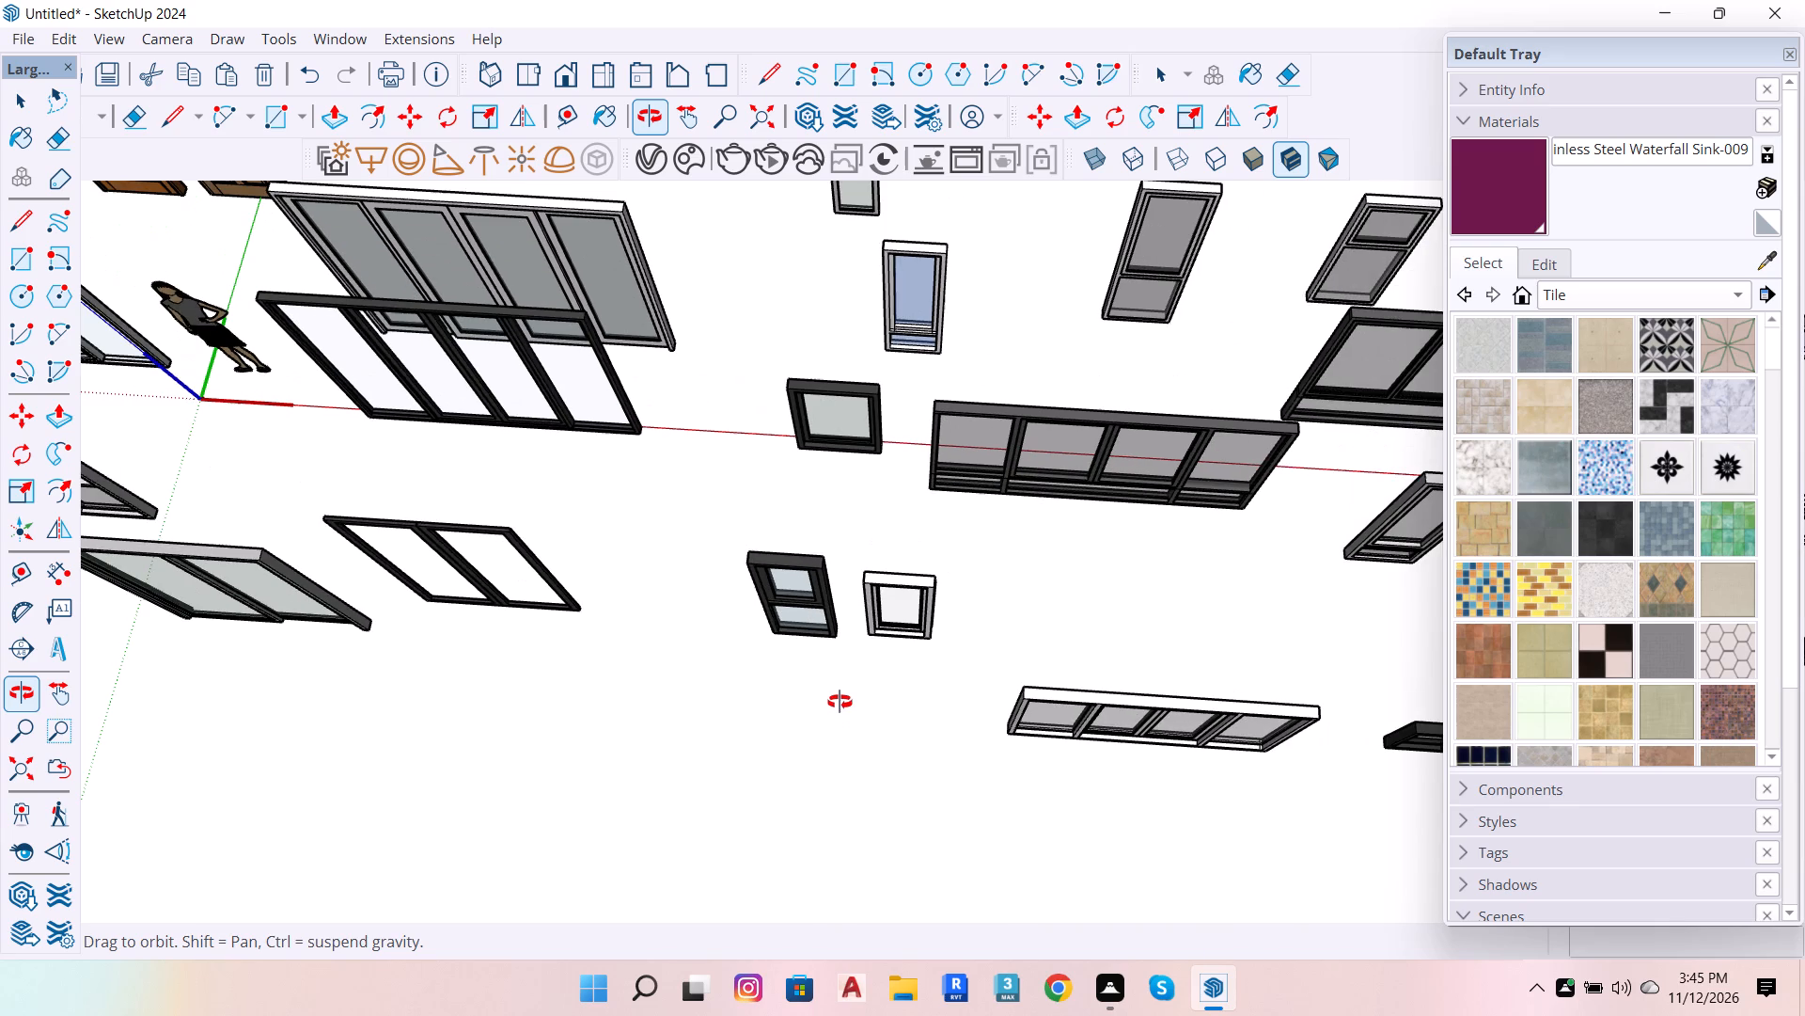
pyautogui.press('space')
pyautogui.scroll(-8, 854, 501)
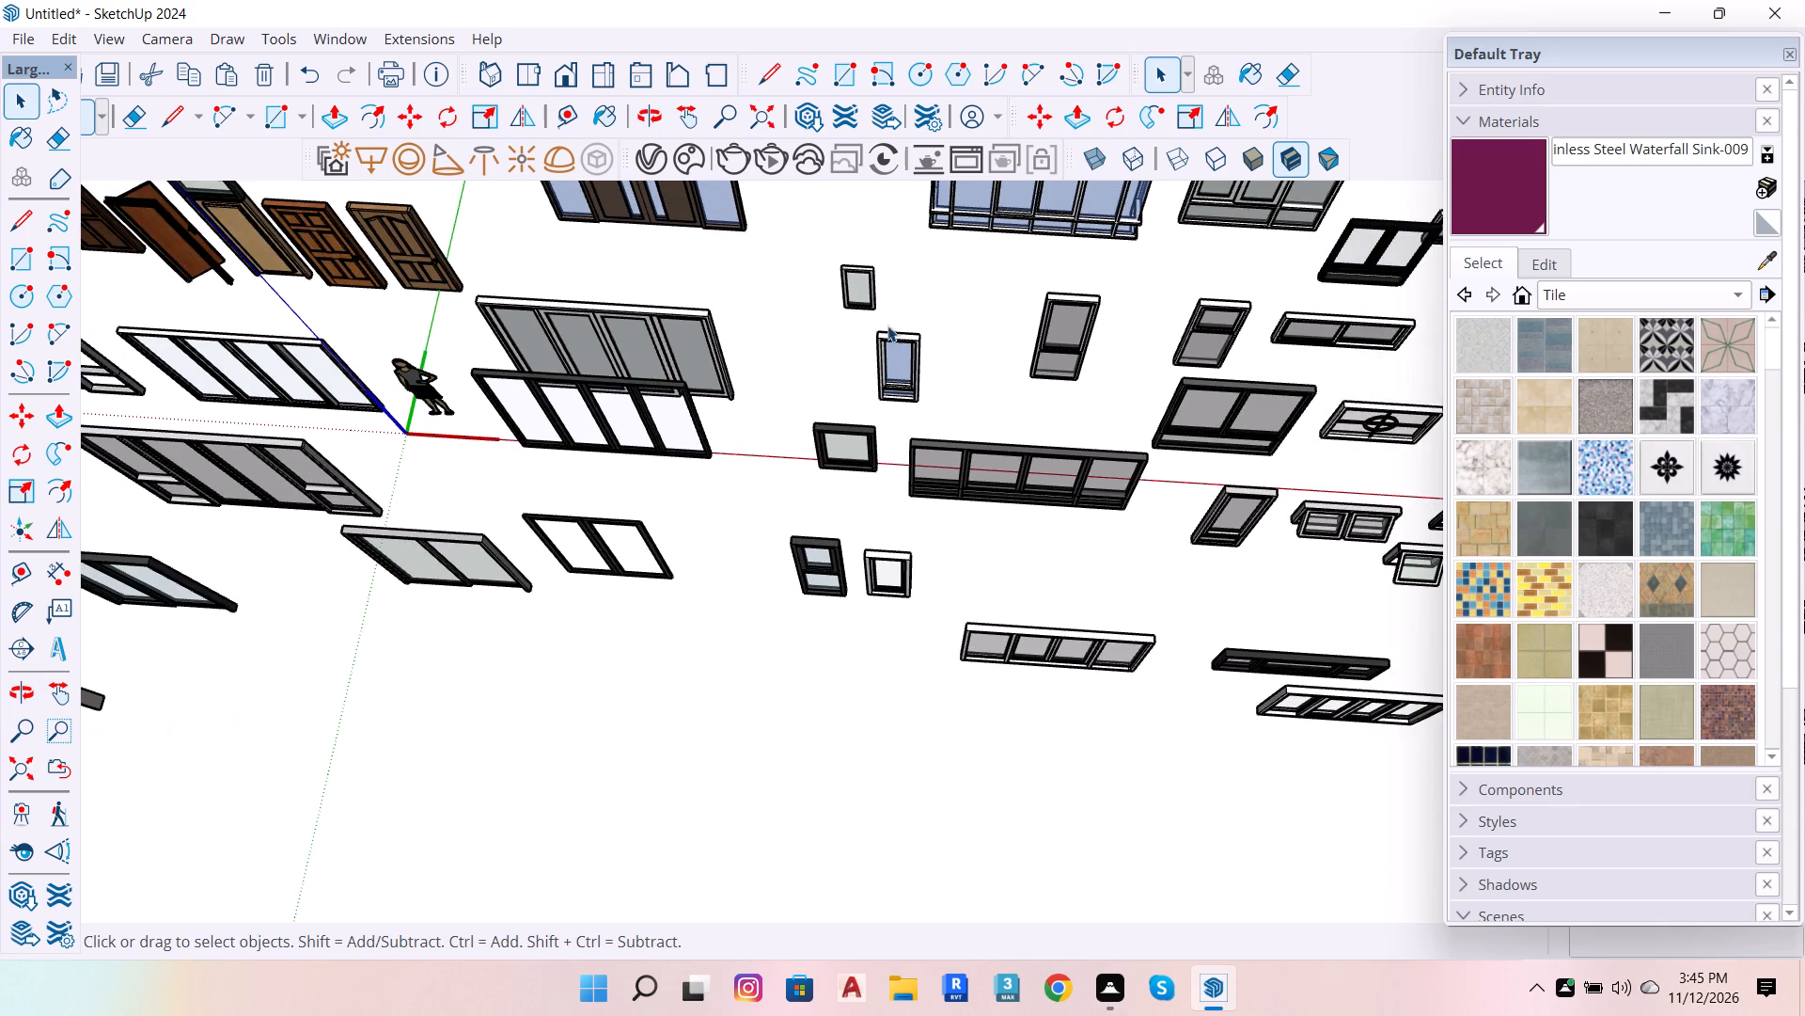
pyautogui.scroll(4, 904, 282)
pyautogui.scroll(4, 877, 525)
pyautogui.click(821, 532)
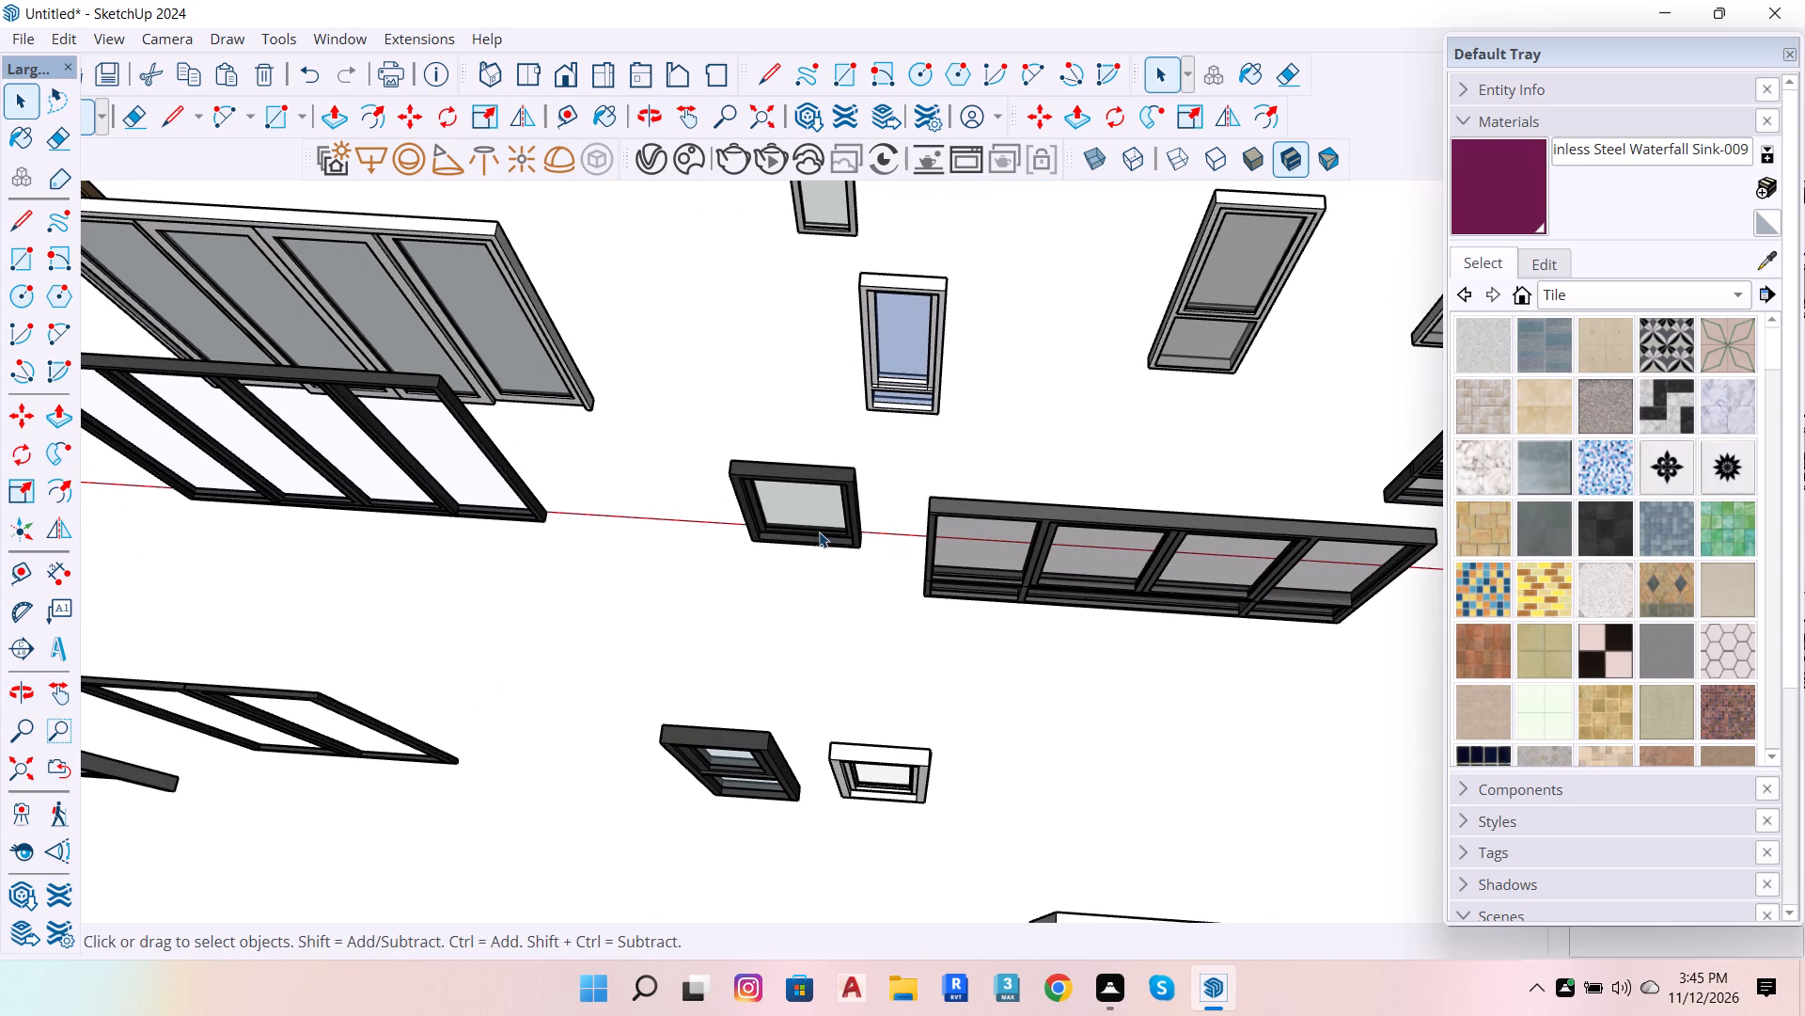
pyautogui.press('m')
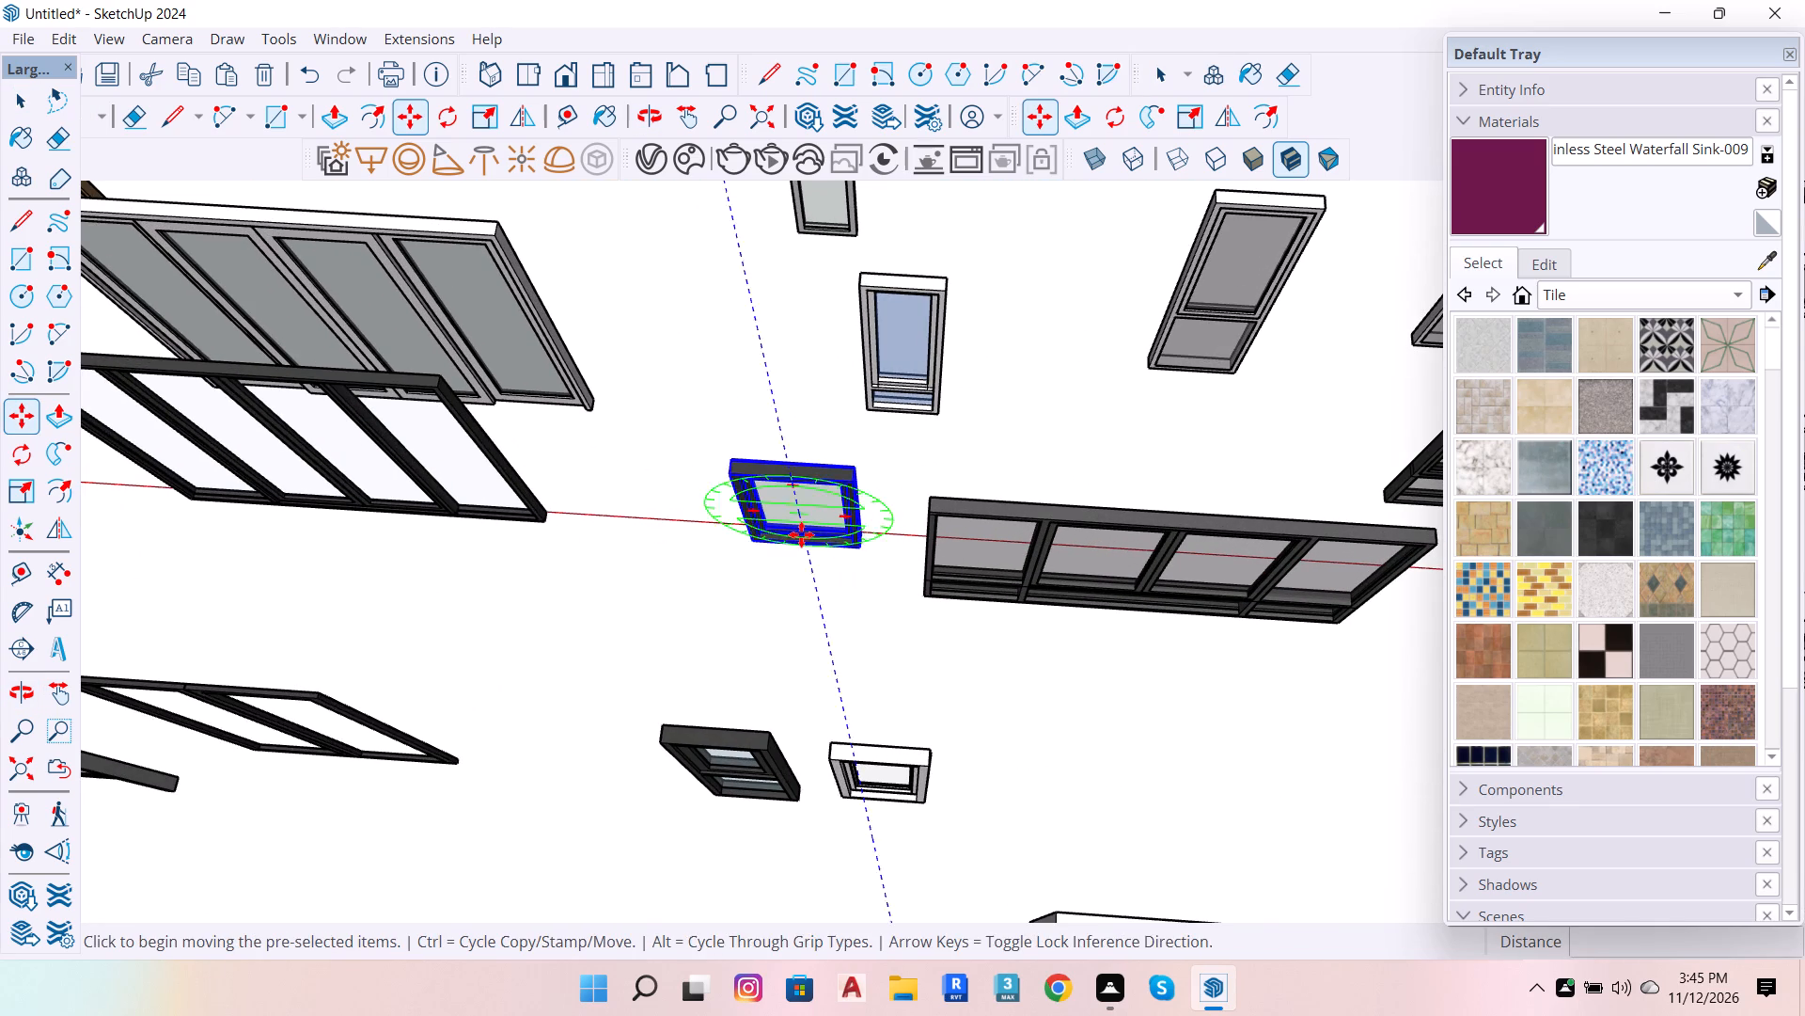
pyautogui.click(761, 544)
pyautogui.scroll(-4, 927, 405)
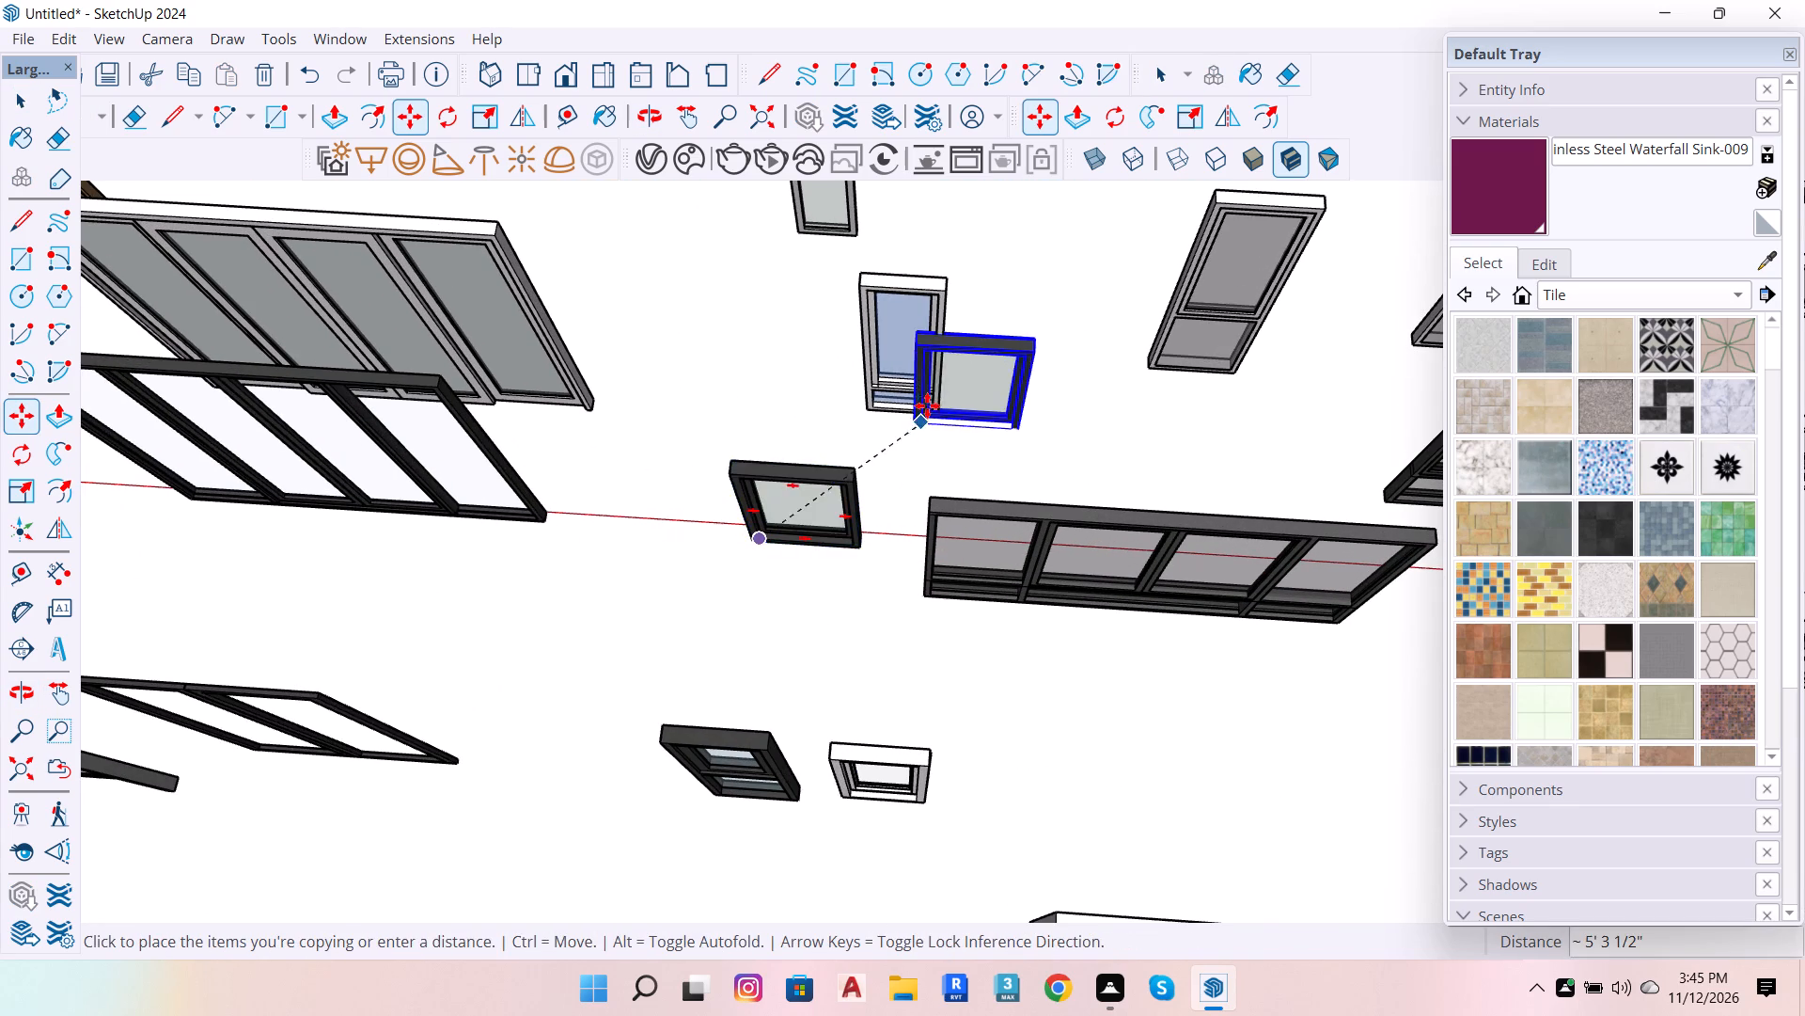
pyautogui.scroll(-20, 927, 405)
pyautogui.scroll(-6, 926, 415)
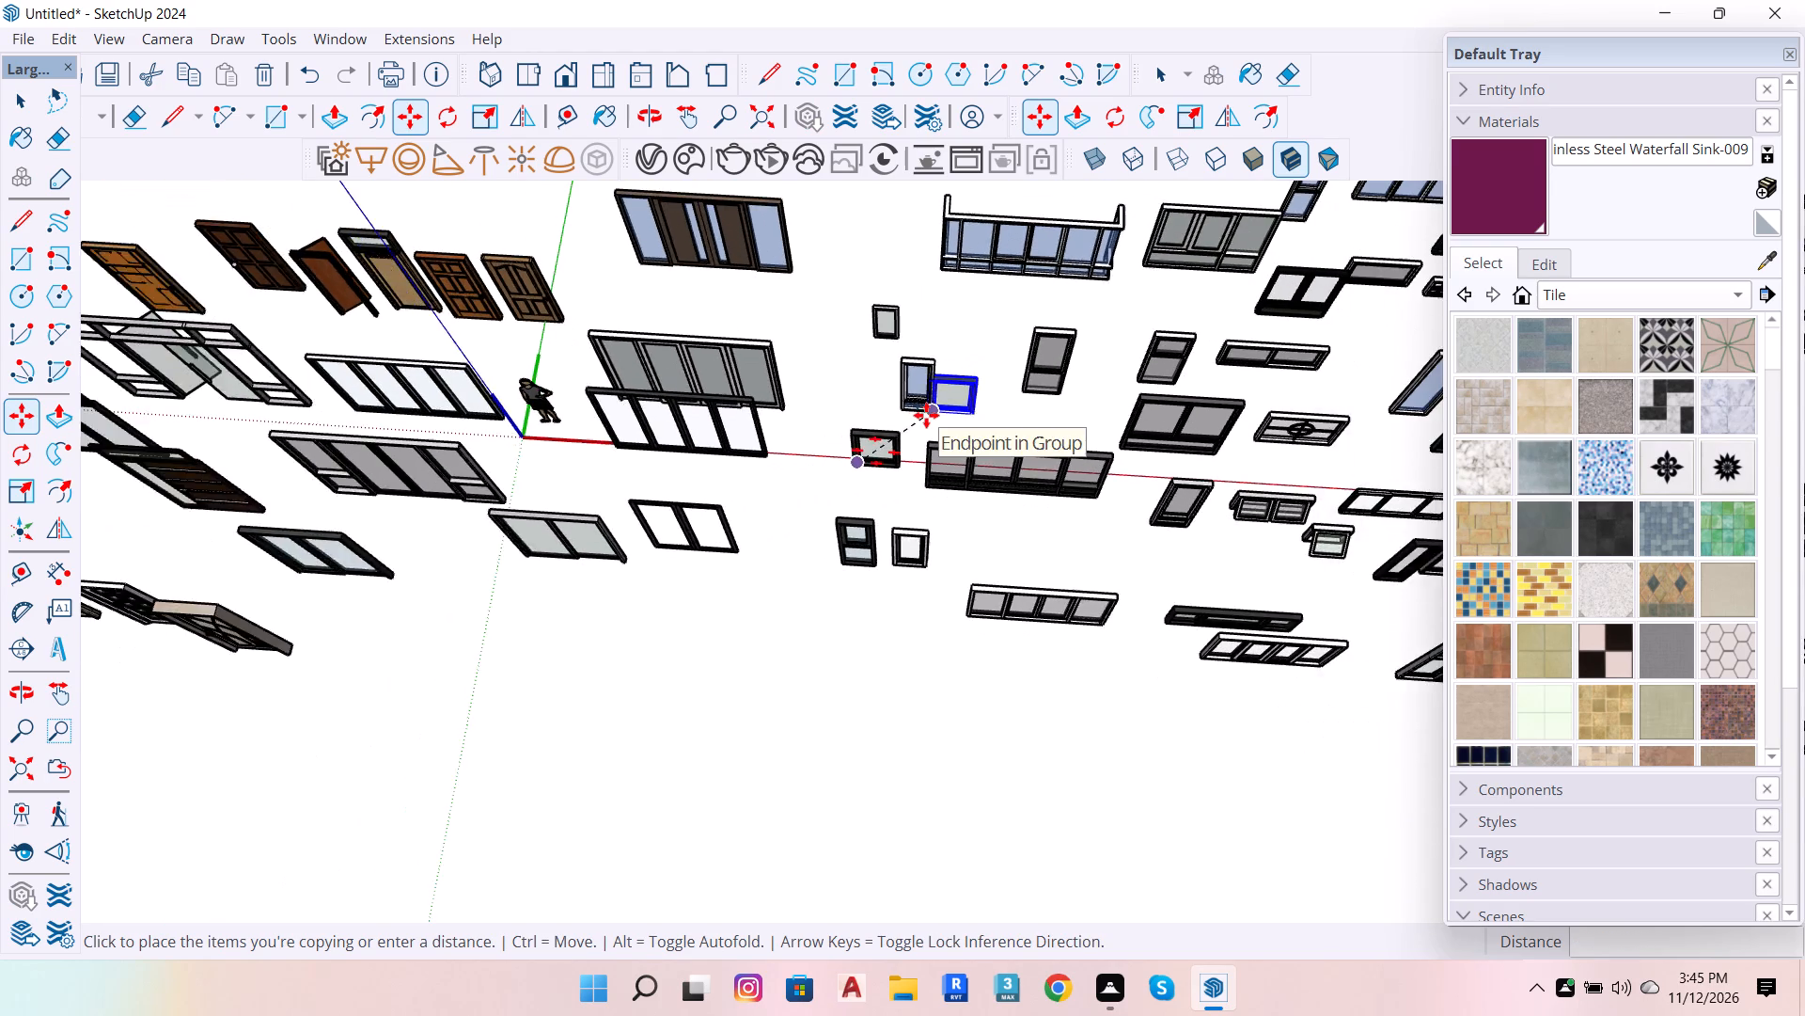
pyautogui.scroll(-19, 928, 434)
pyautogui.scroll(-6, 933, 468)
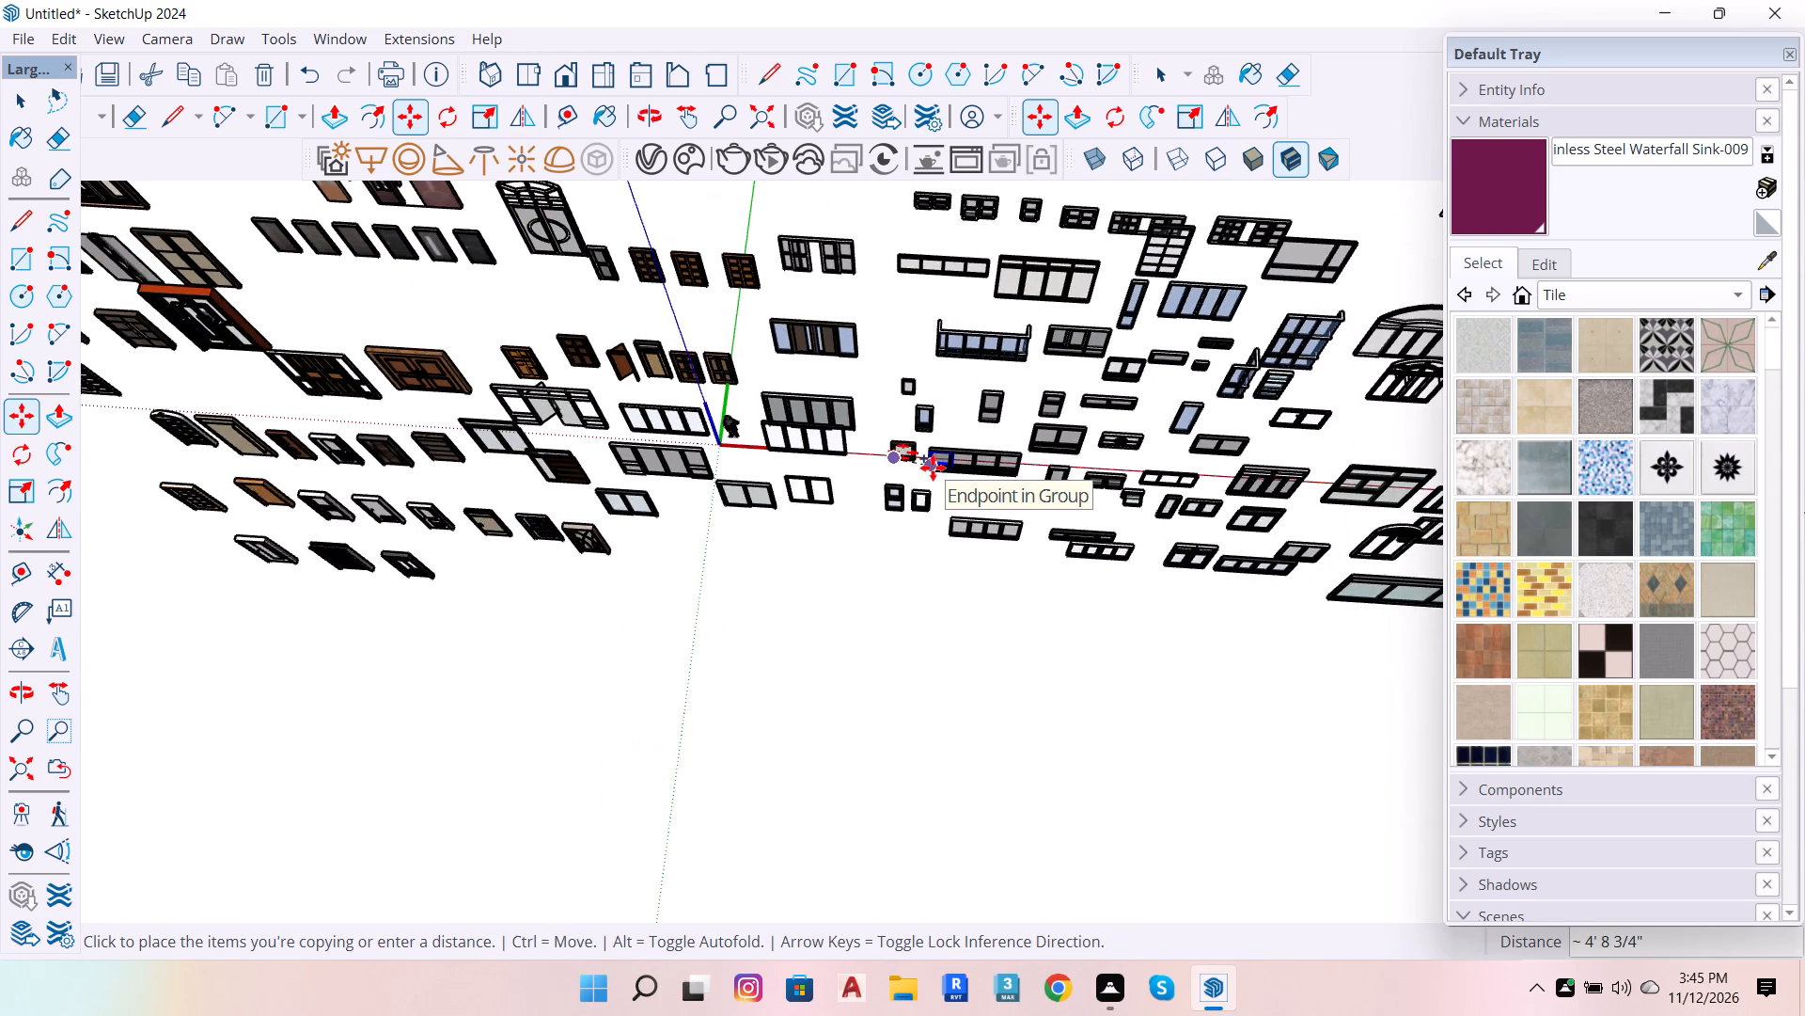
pyautogui.scroll(-17, 933, 468)
pyautogui.scroll(-6, 933, 468)
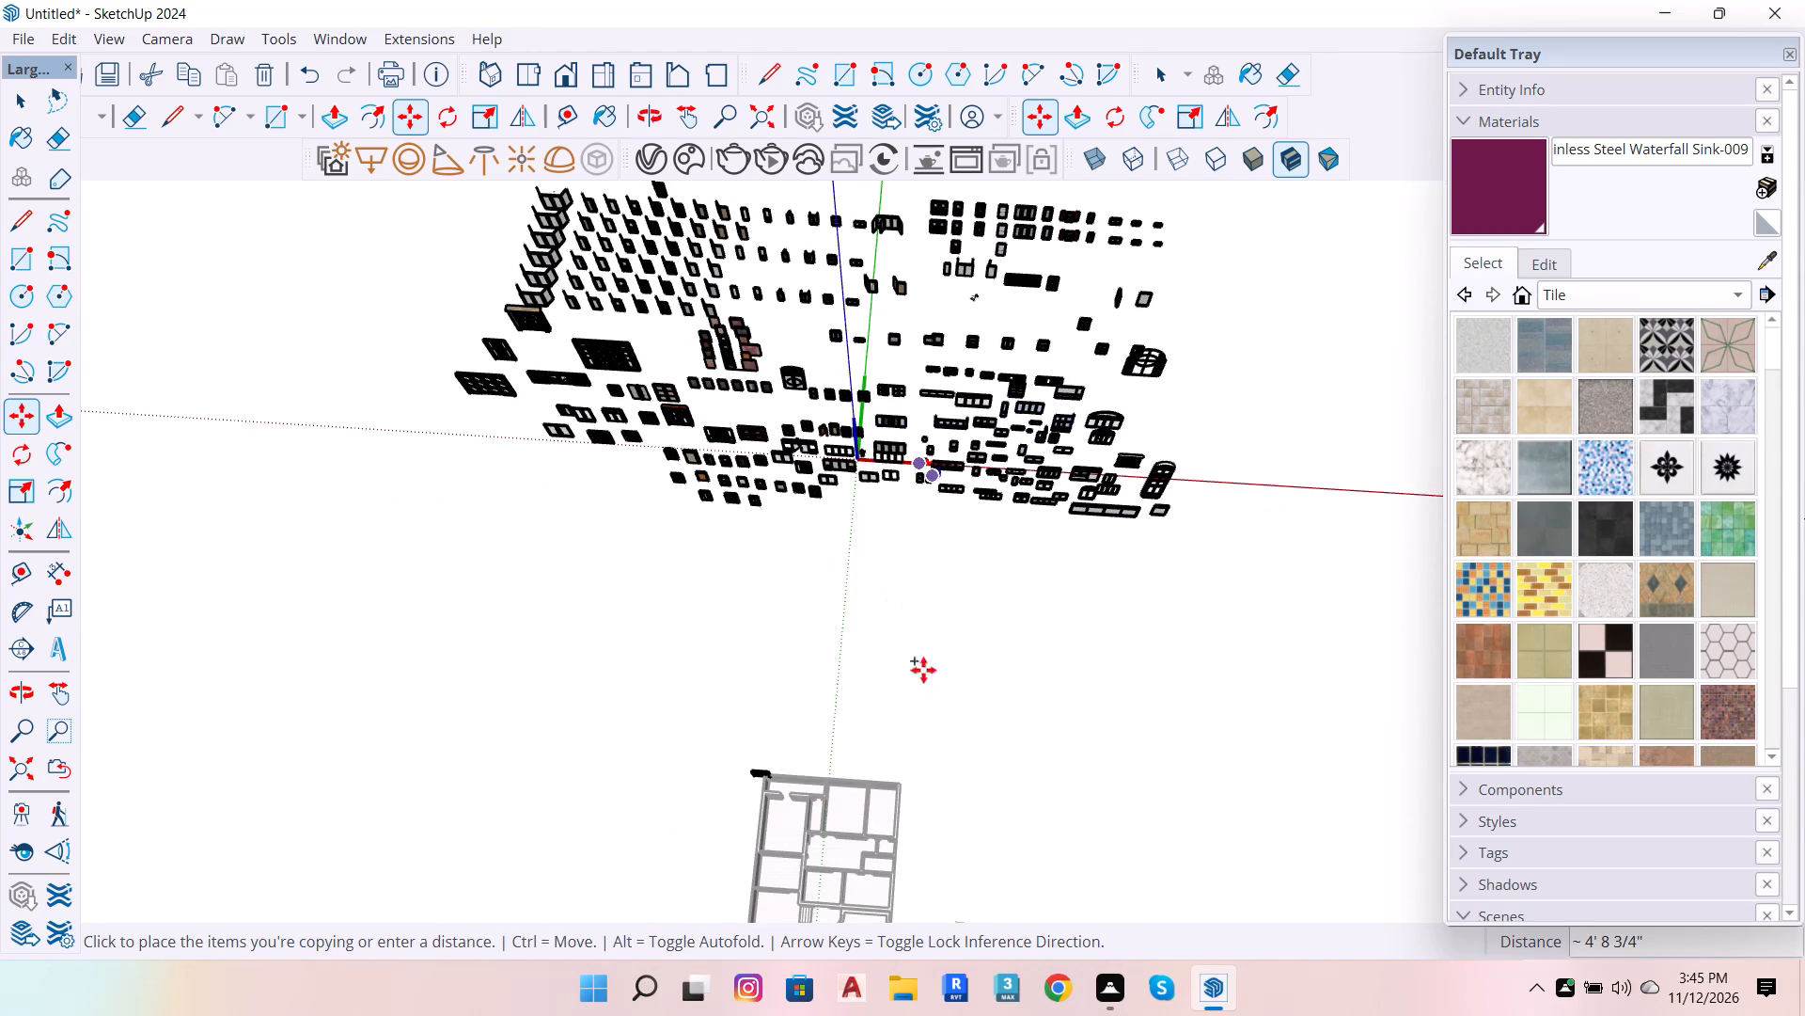
pyautogui.scroll(15, 882, 802)
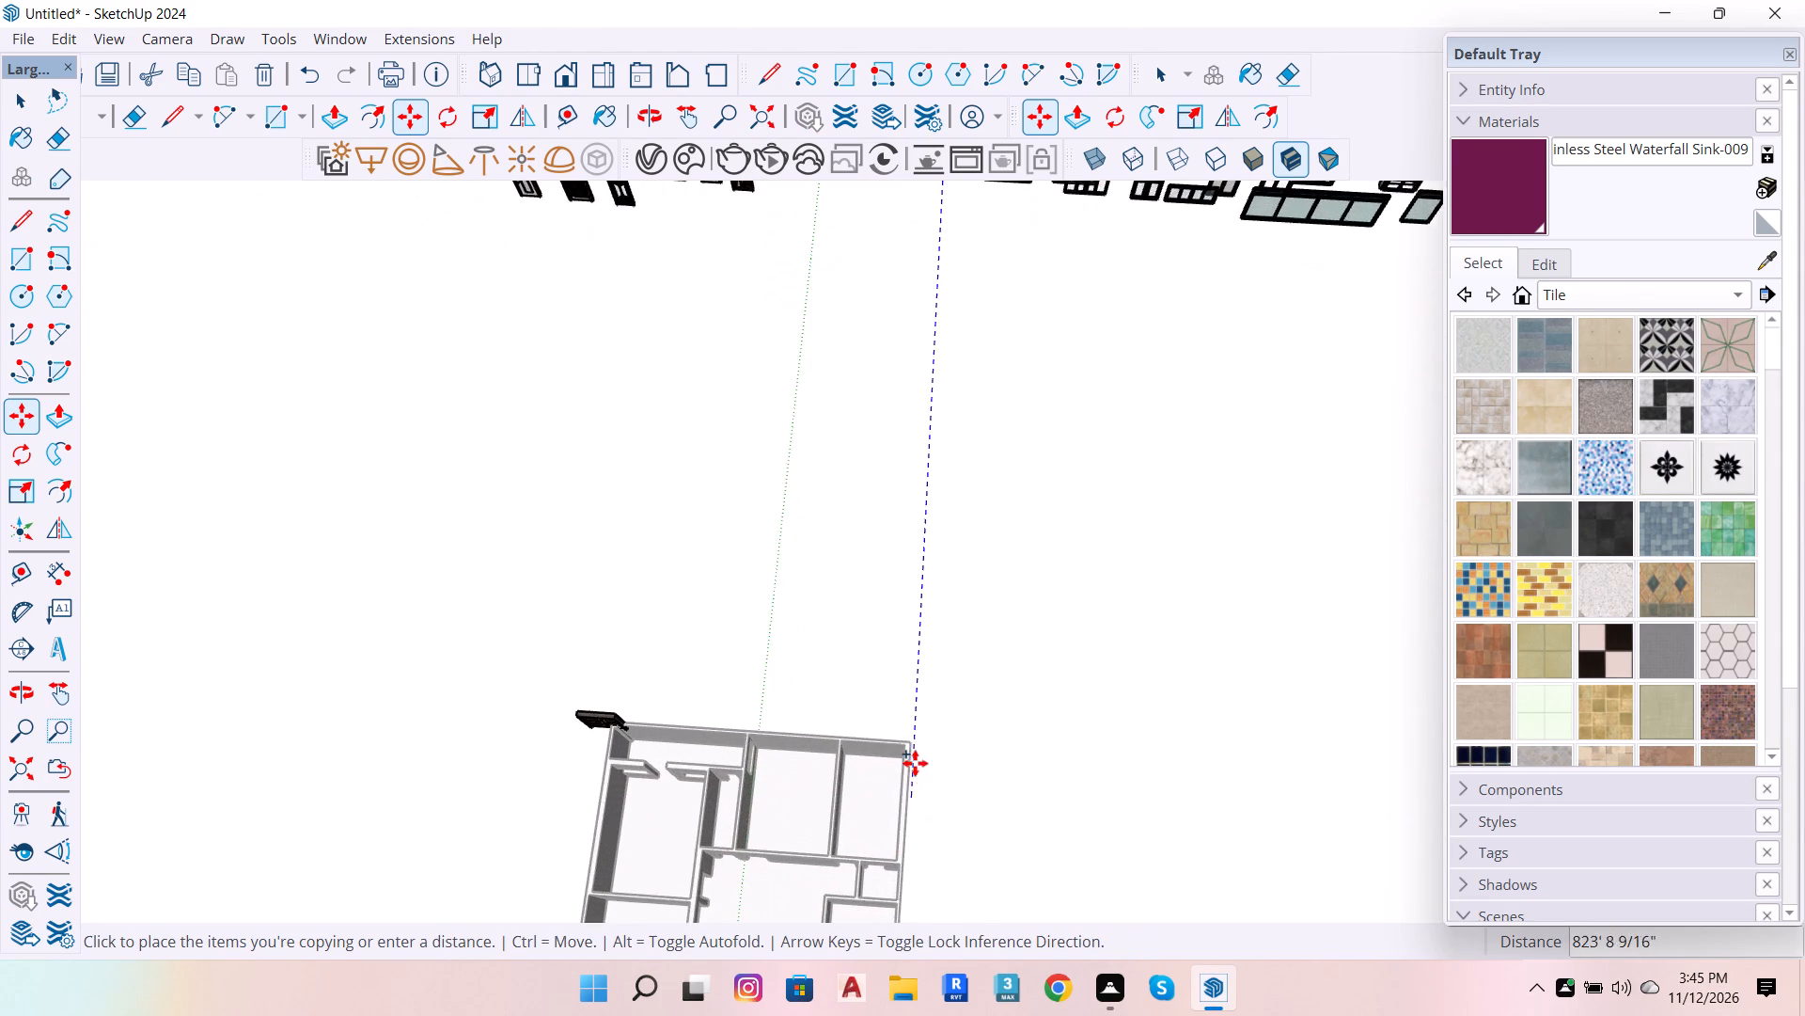
pyautogui.scroll(5, 915, 763)
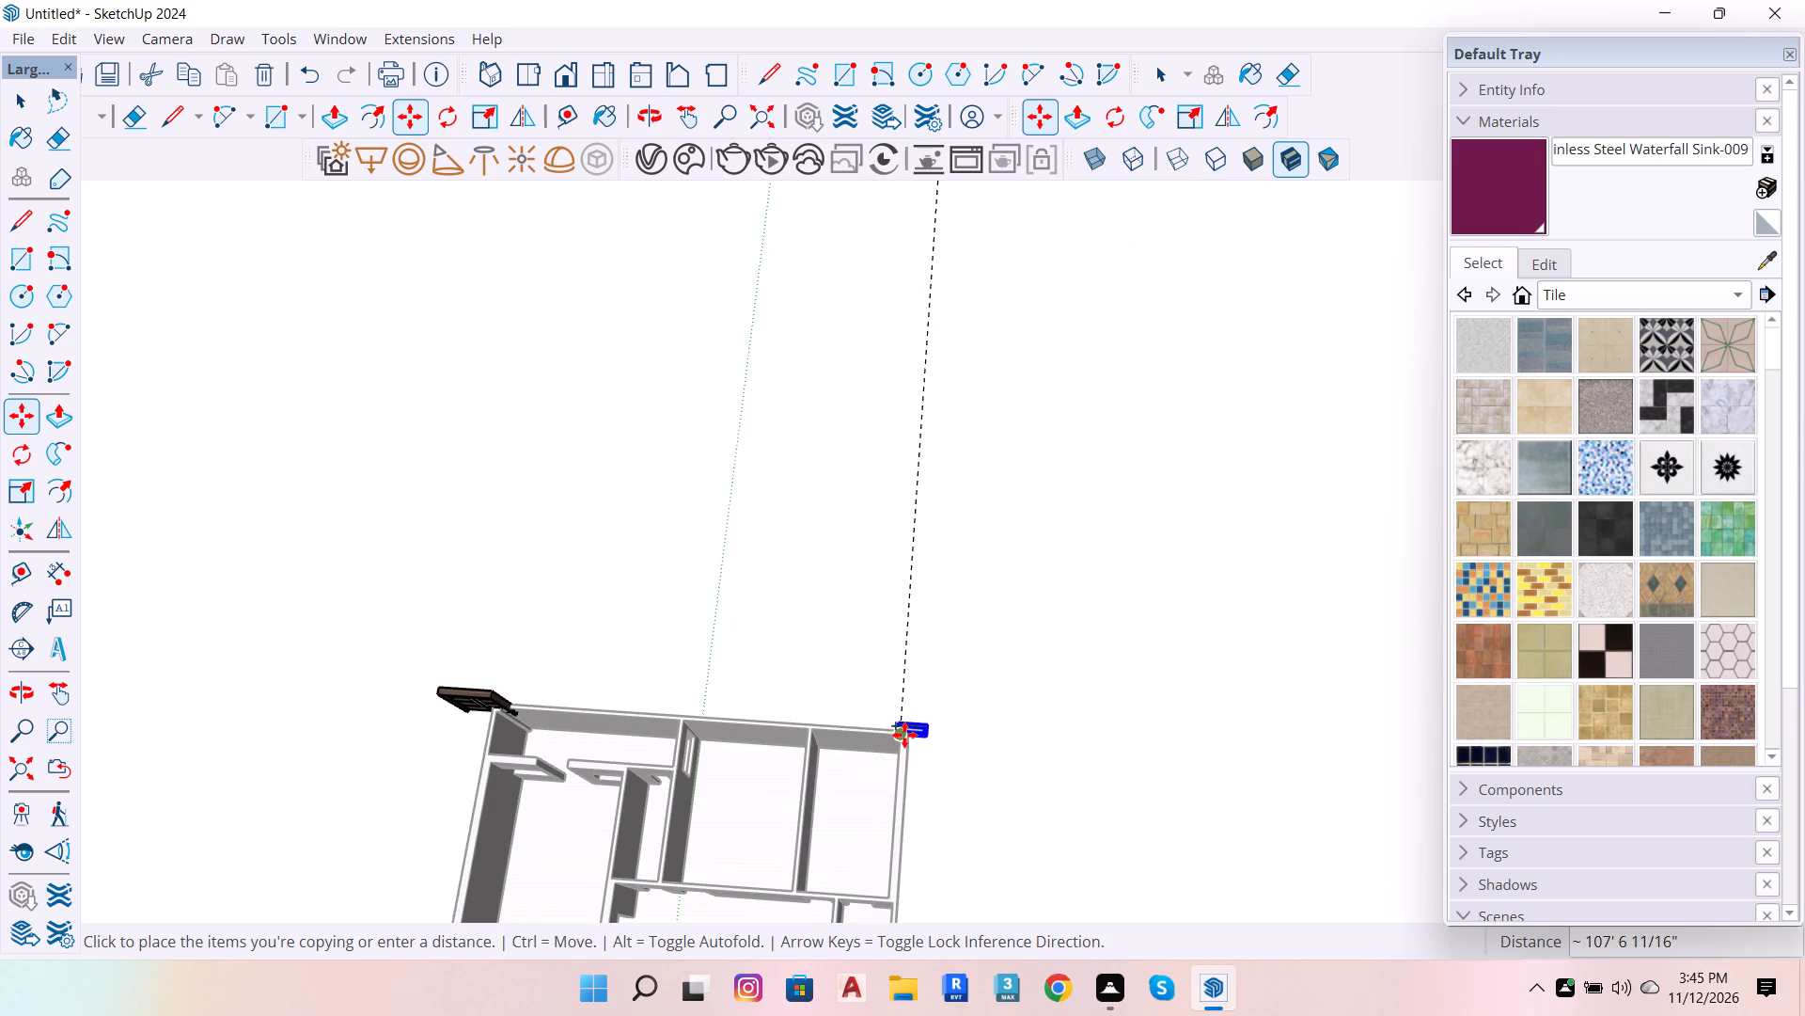
pyautogui.click(904, 735)
pyautogui.scroll(-10, 893, 776)
pyautogui.press('space')
# Examine the small casement, sliding and fixed window models along the red axis of the collection, around the round-grille window.
pyautogui.scroll(-7, 918, 821)
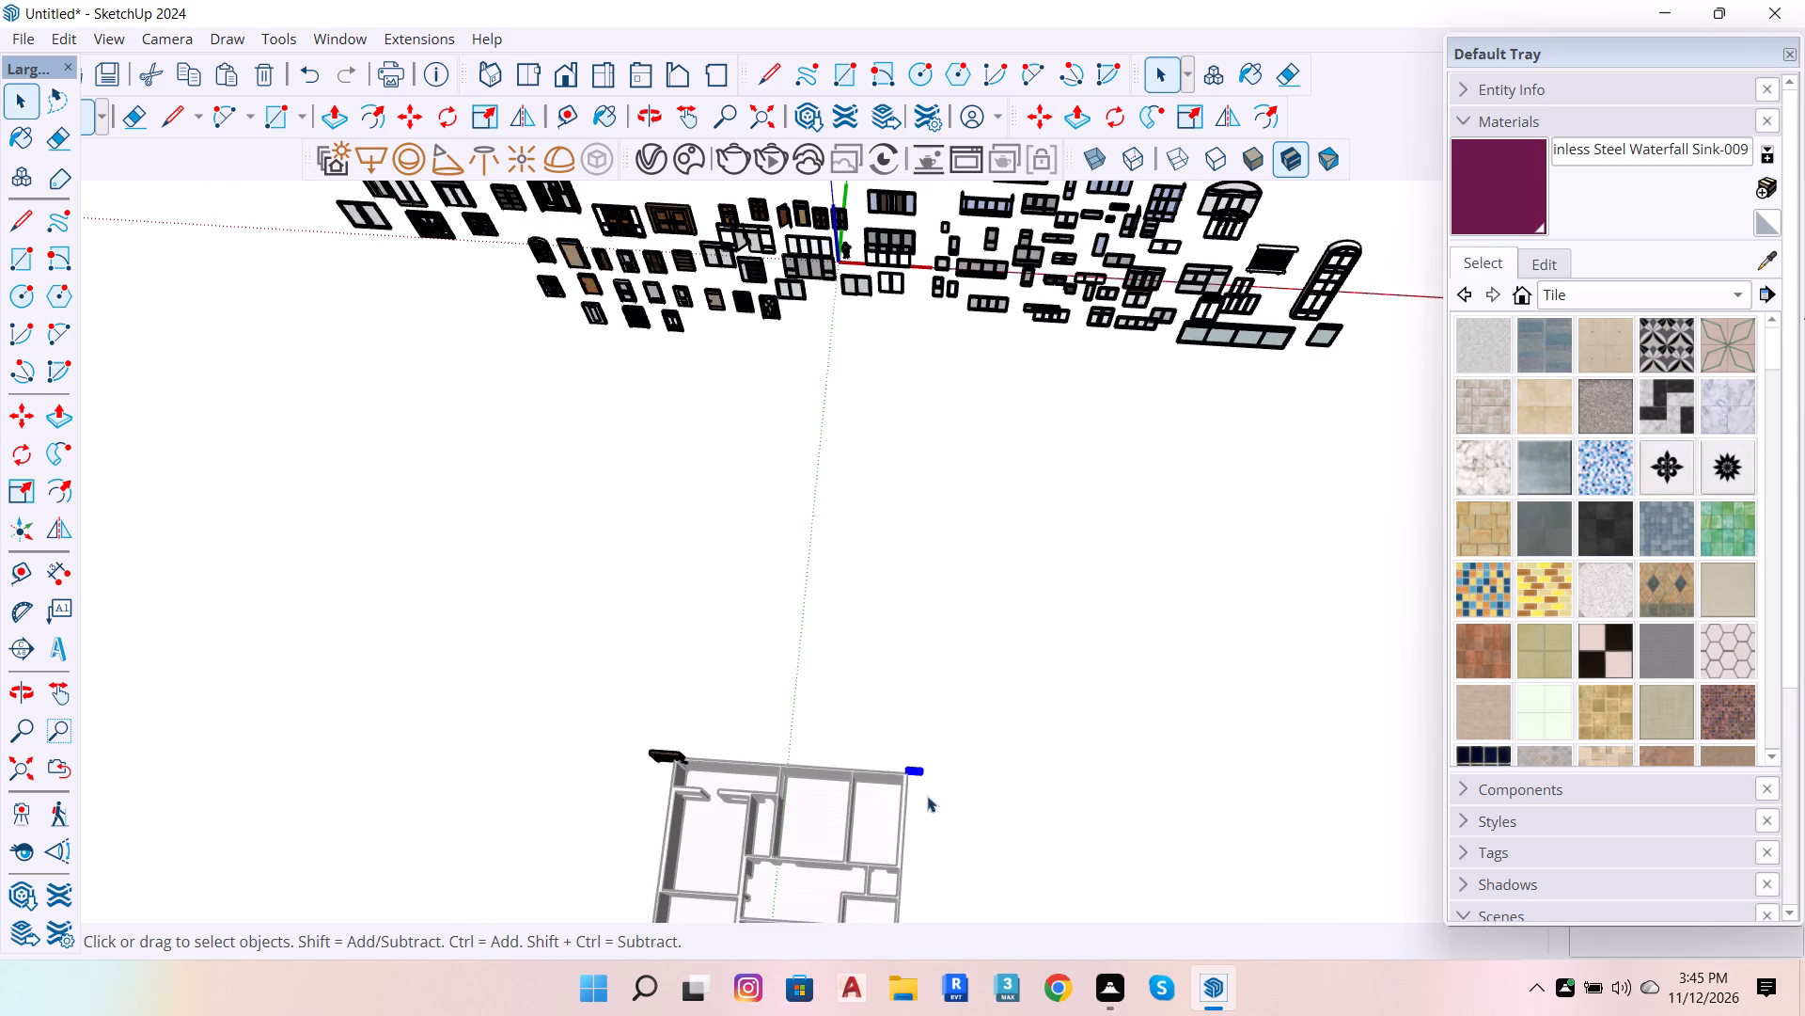
pyautogui.scroll(20, 1113, 359)
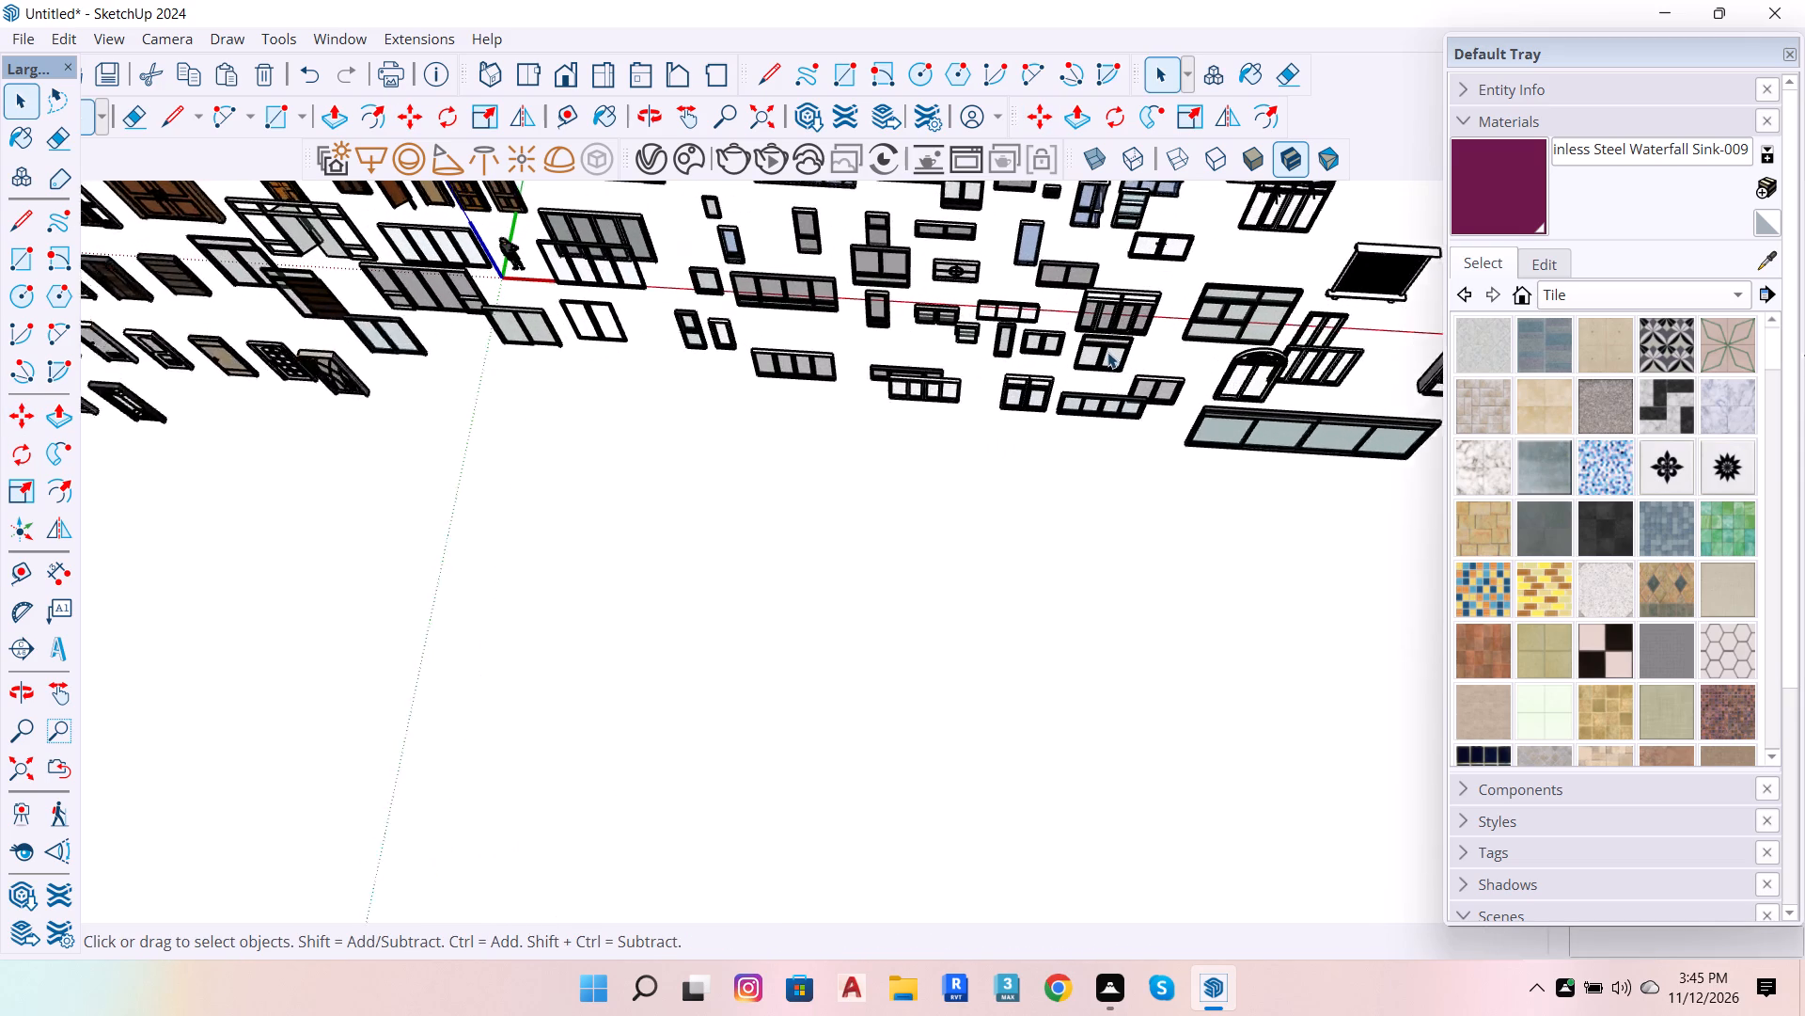
pyautogui.press('o')
pyautogui.moveTo(999, 474); pyautogui.dragTo(986, 301)
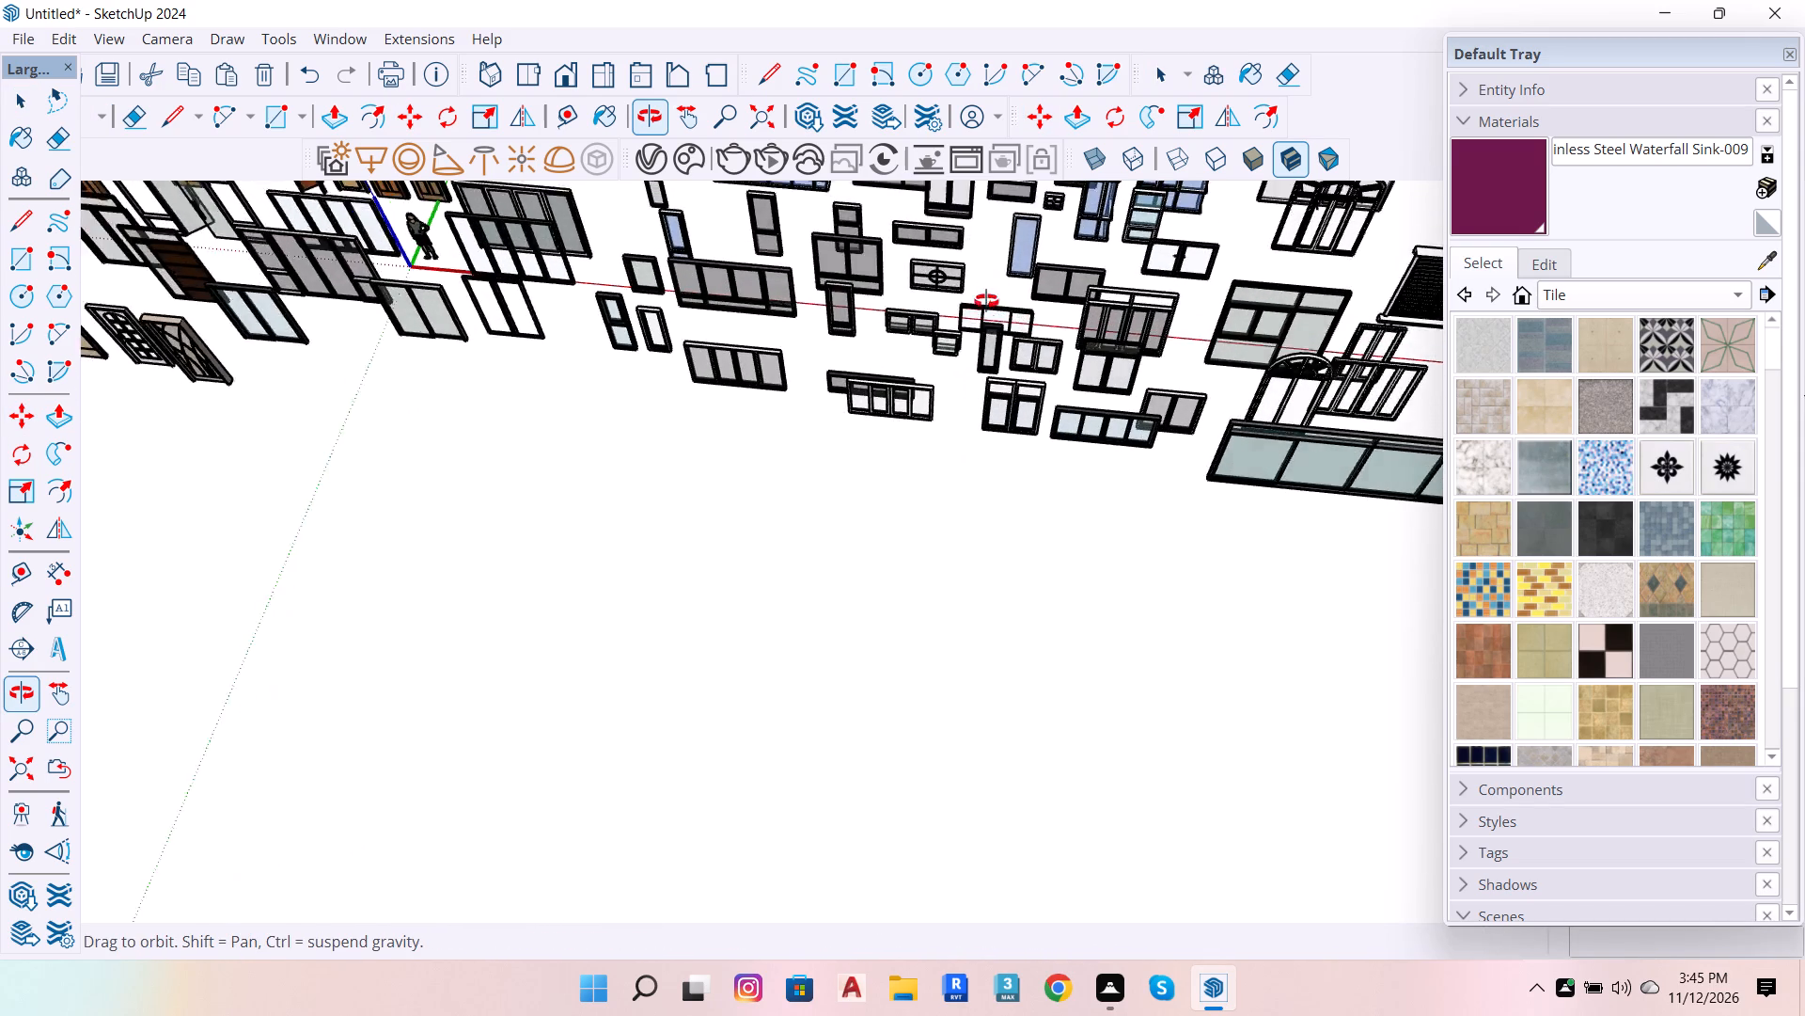
pyautogui.moveTo(986, 301); pyautogui.dragTo(1008, 239)
pyautogui.scroll(11, 951, 318)
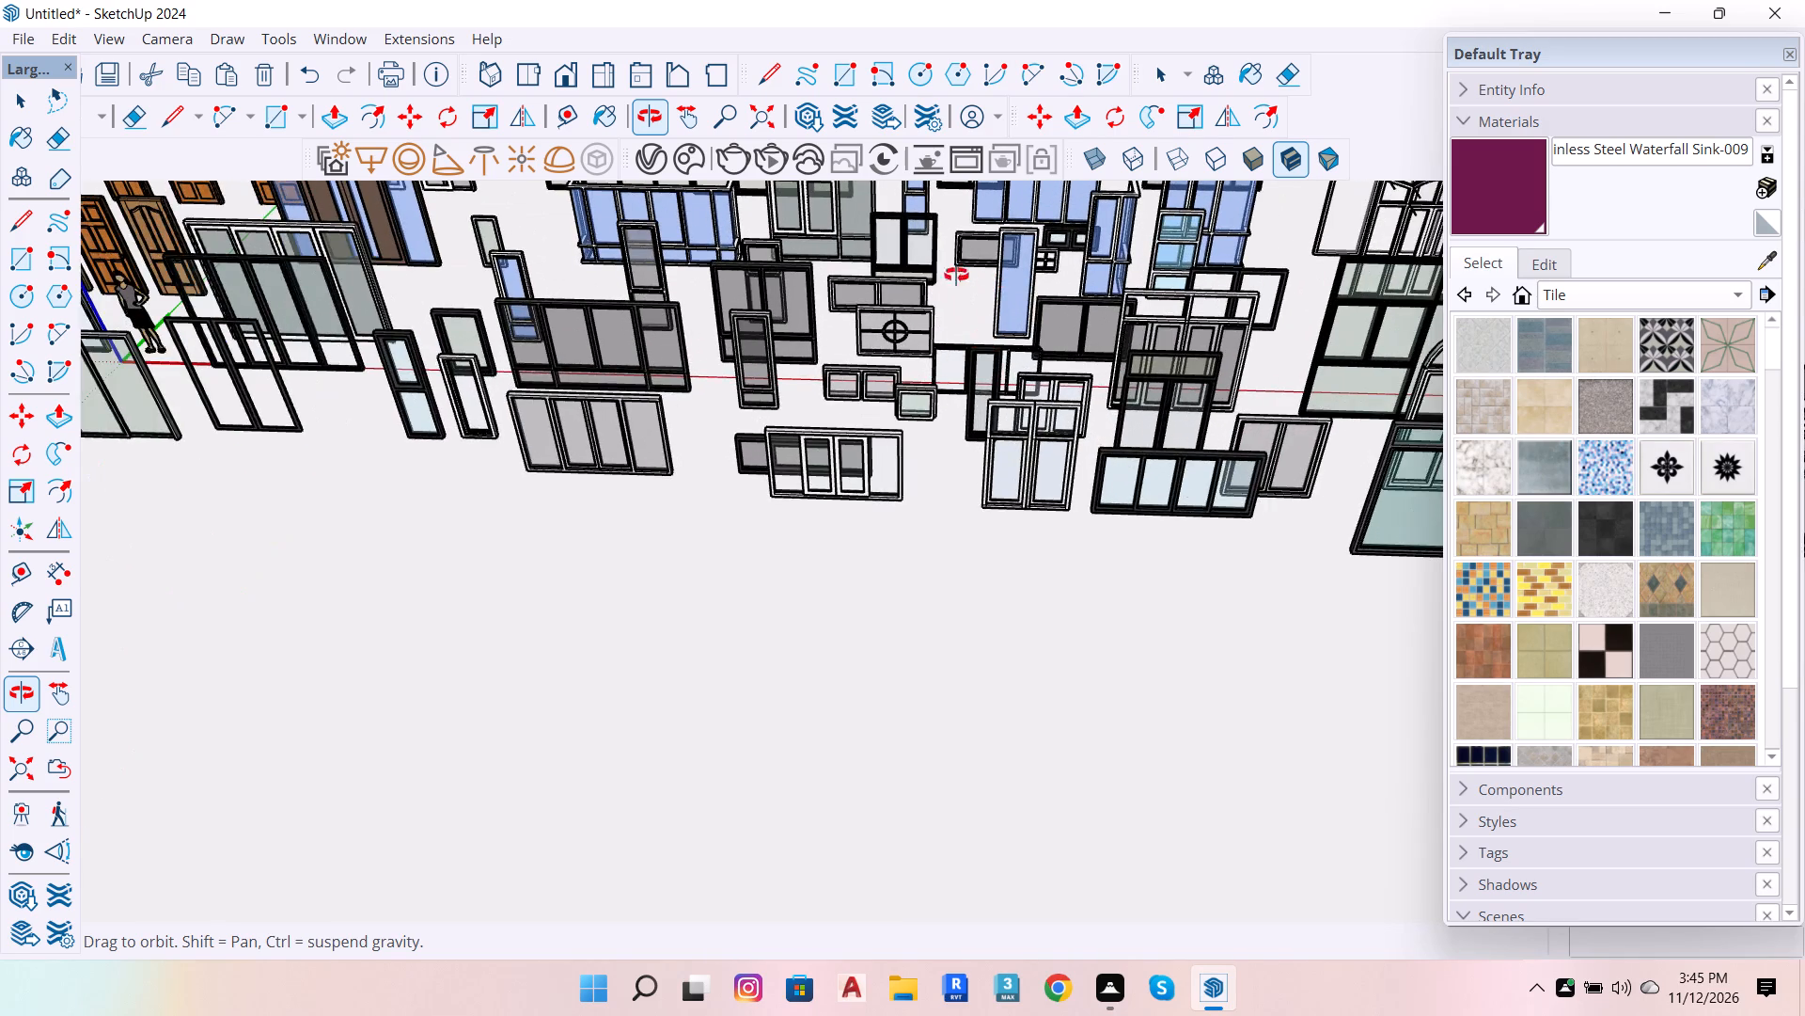
pyautogui.scroll(6, 939, 283)
pyautogui.scroll(9, 1074, 391)
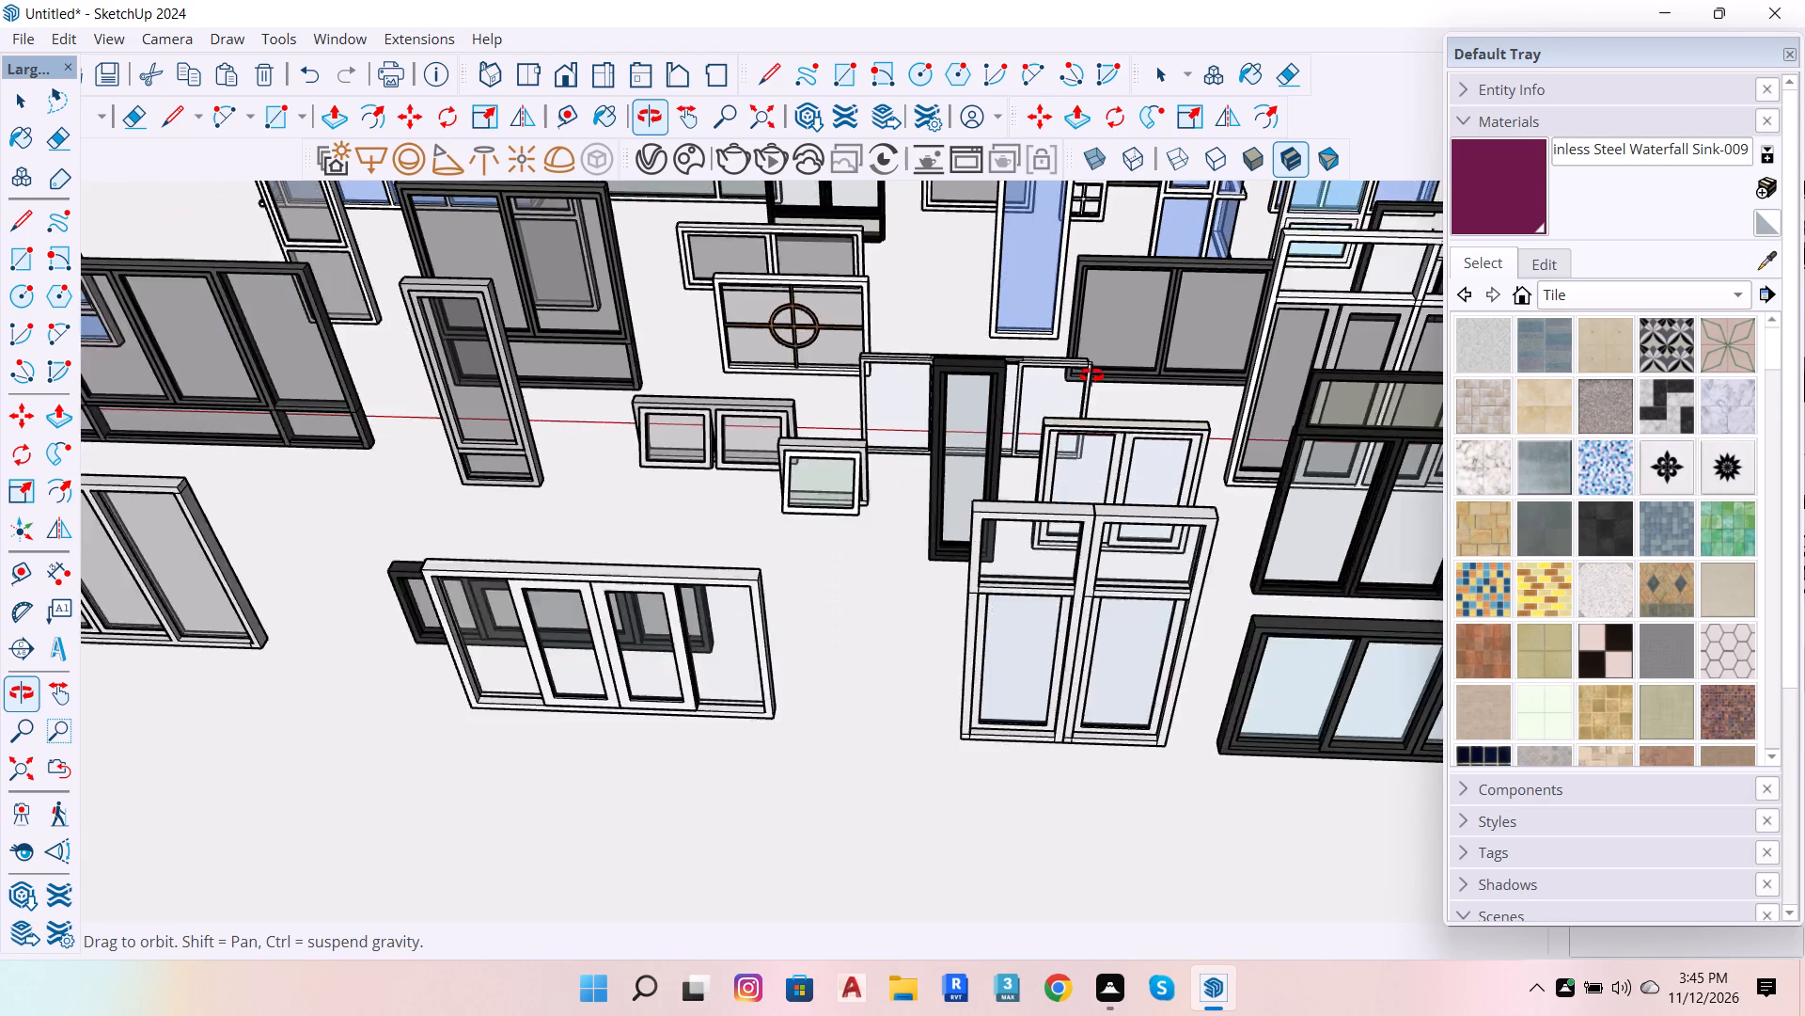
pyautogui.scroll(8, 1138, 457)
pyautogui.scroll(-6, 1187, 549)
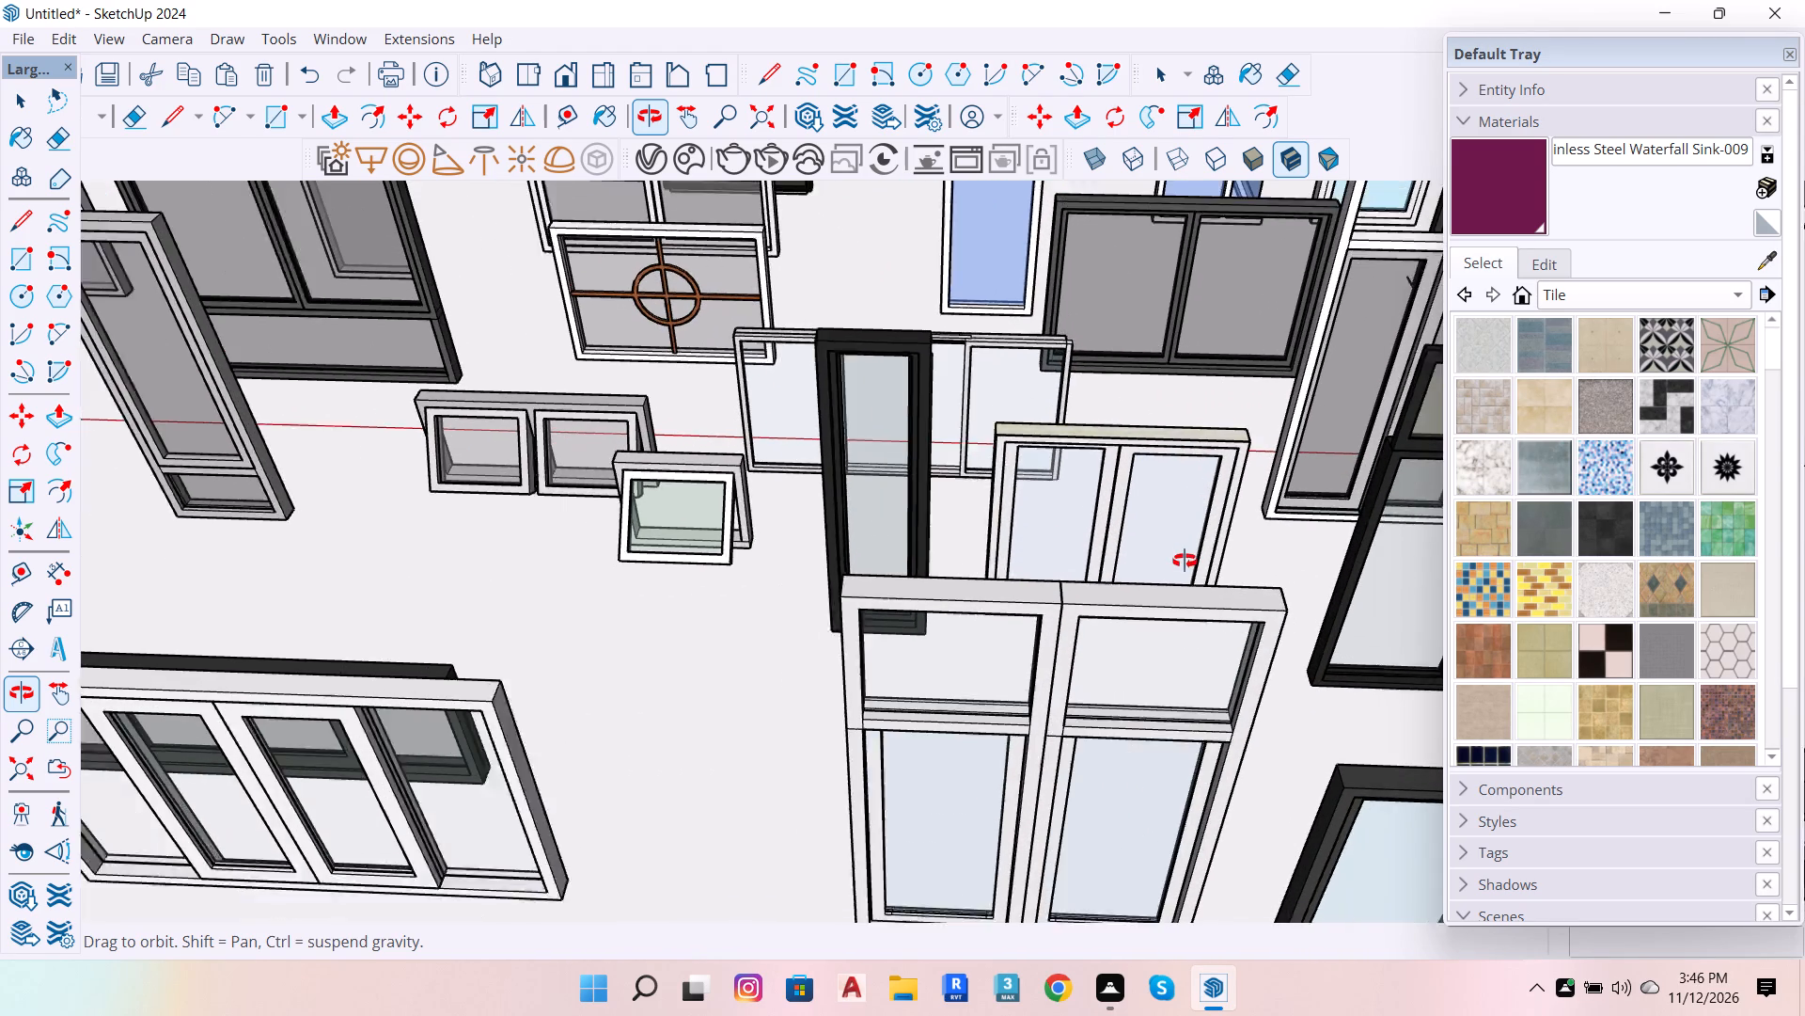
pyautogui.scroll(-6, 1185, 561)
pyautogui.scroll(8, 1275, 218)
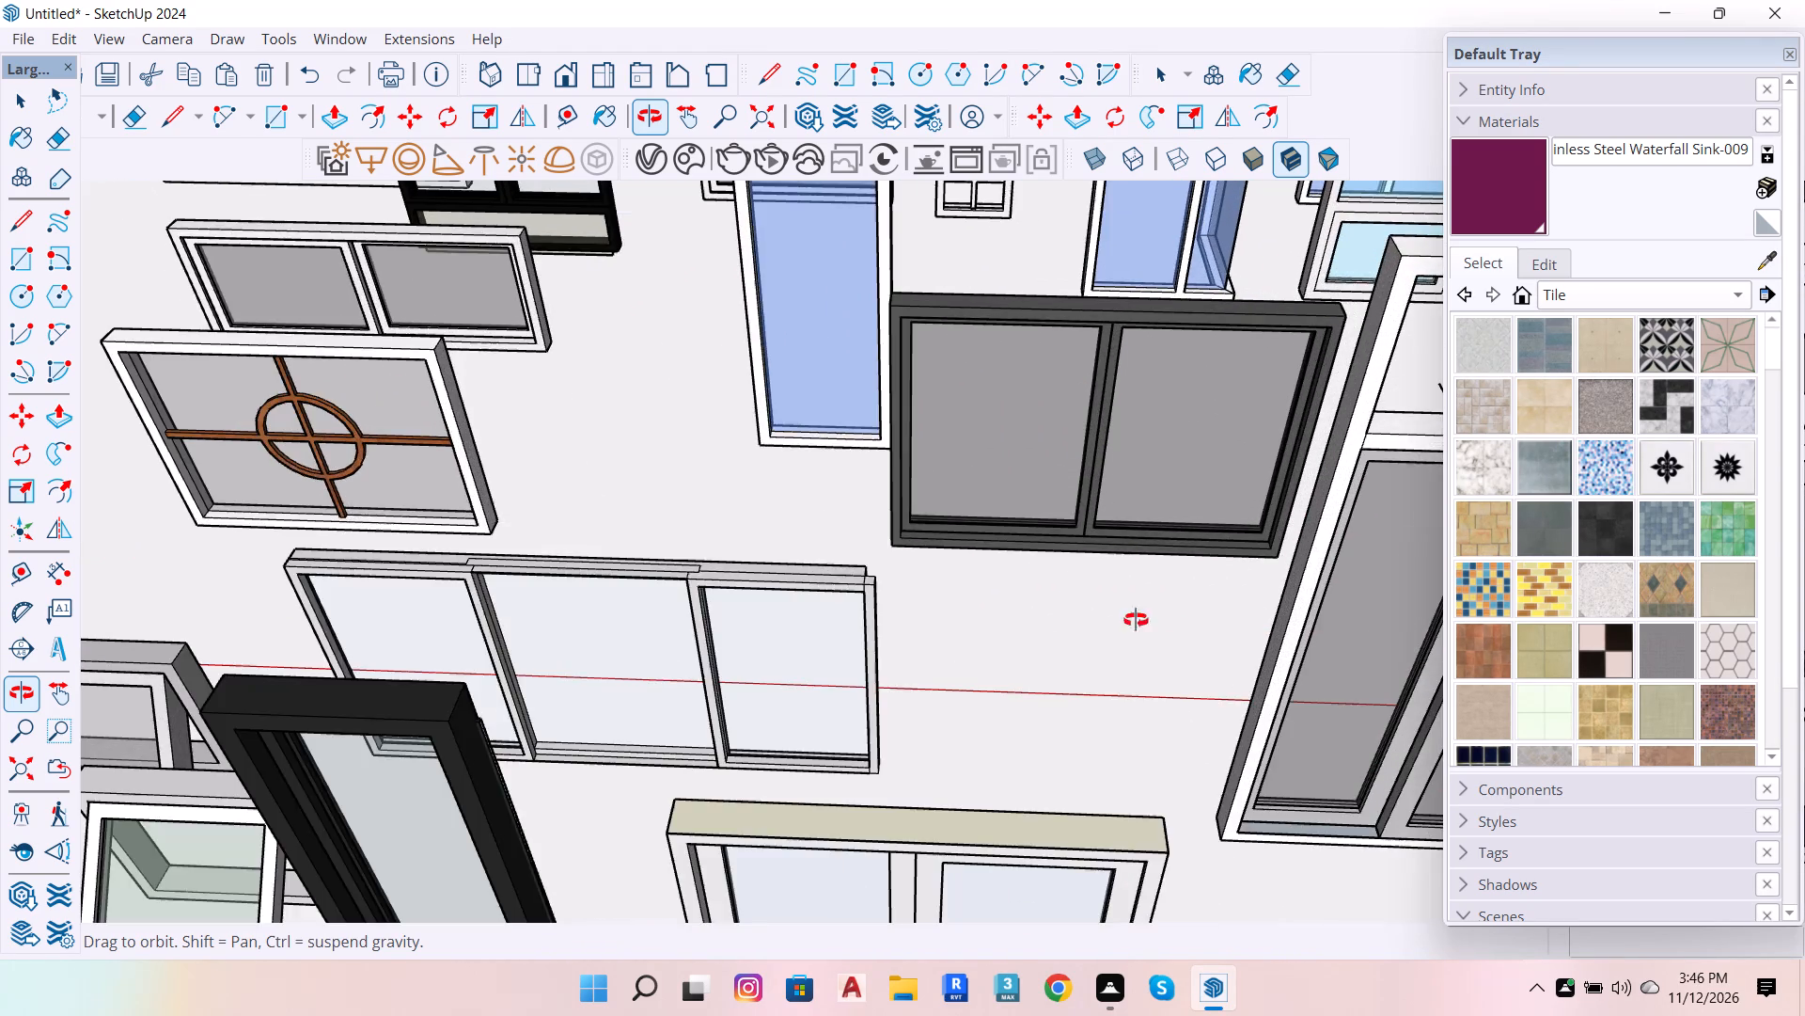
pyautogui.scroll(-6, 1079, 664)
pyautogui.scroll(-6, 1041, 538)
pyautogui.scroll(-6, 1108, 574)
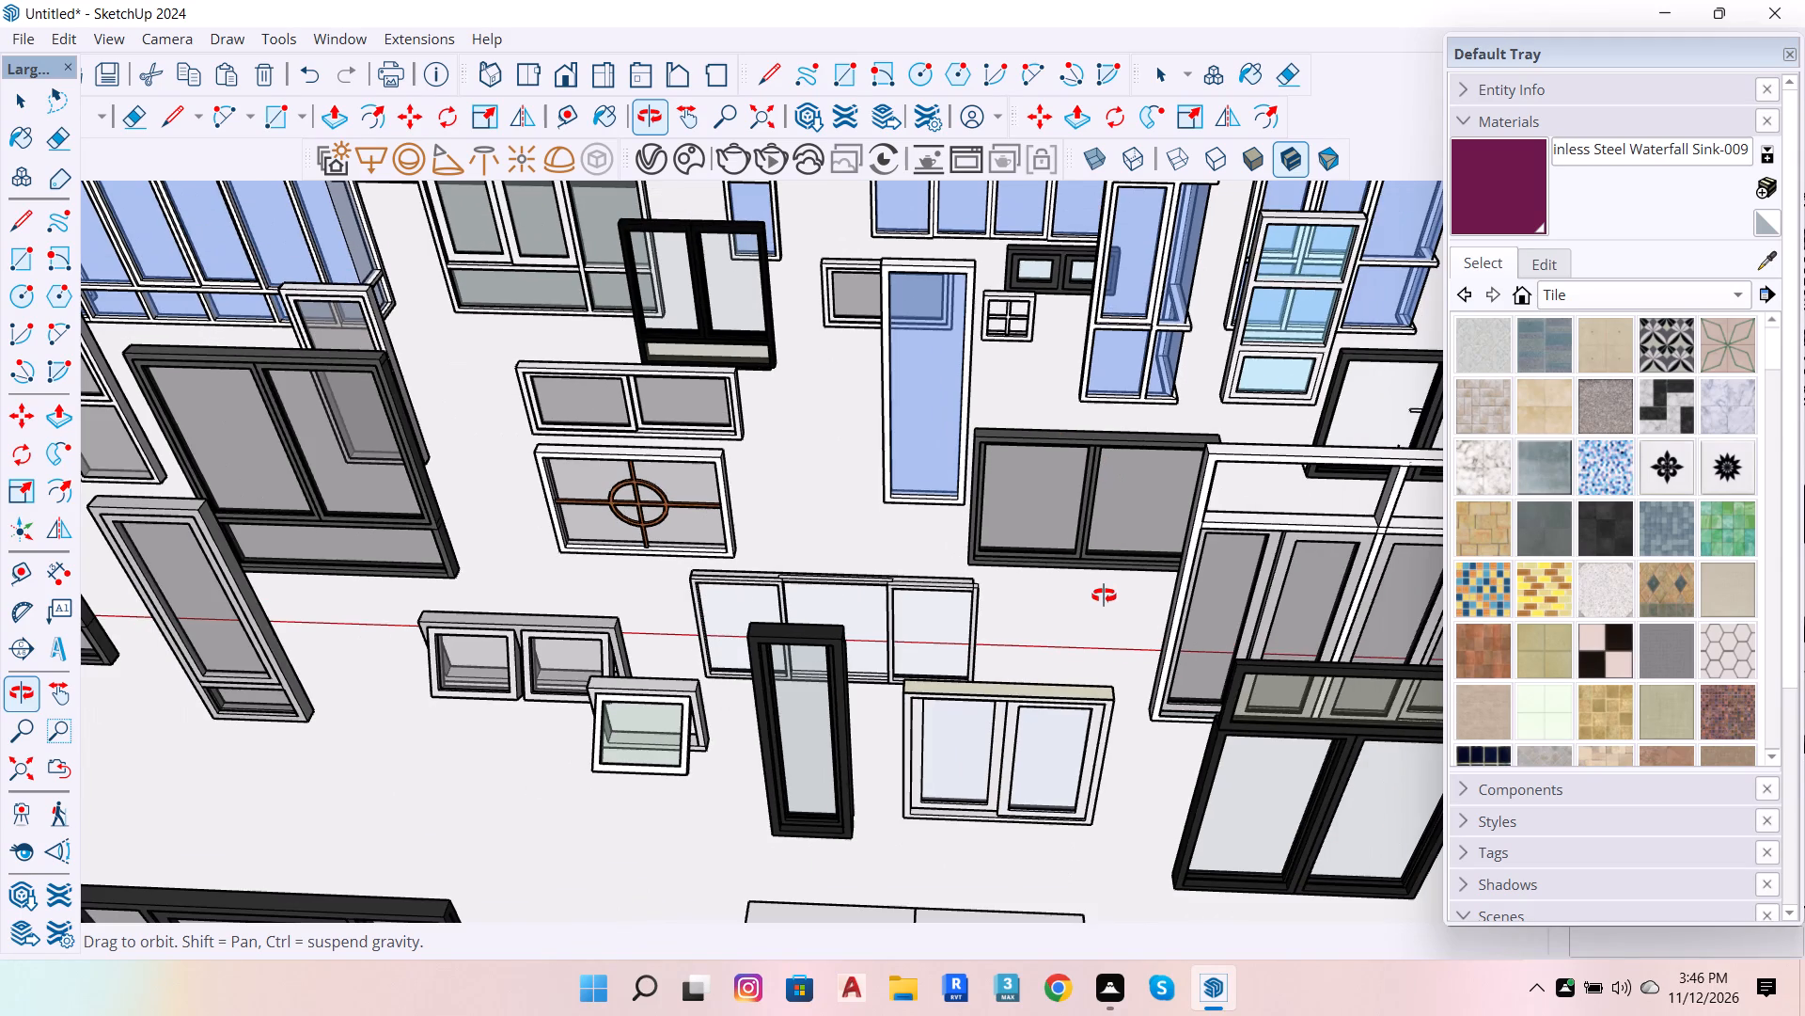
pyautogui.scroll(-4, 1105, 616)
pyautogui.scroll(-5, 999, 534)
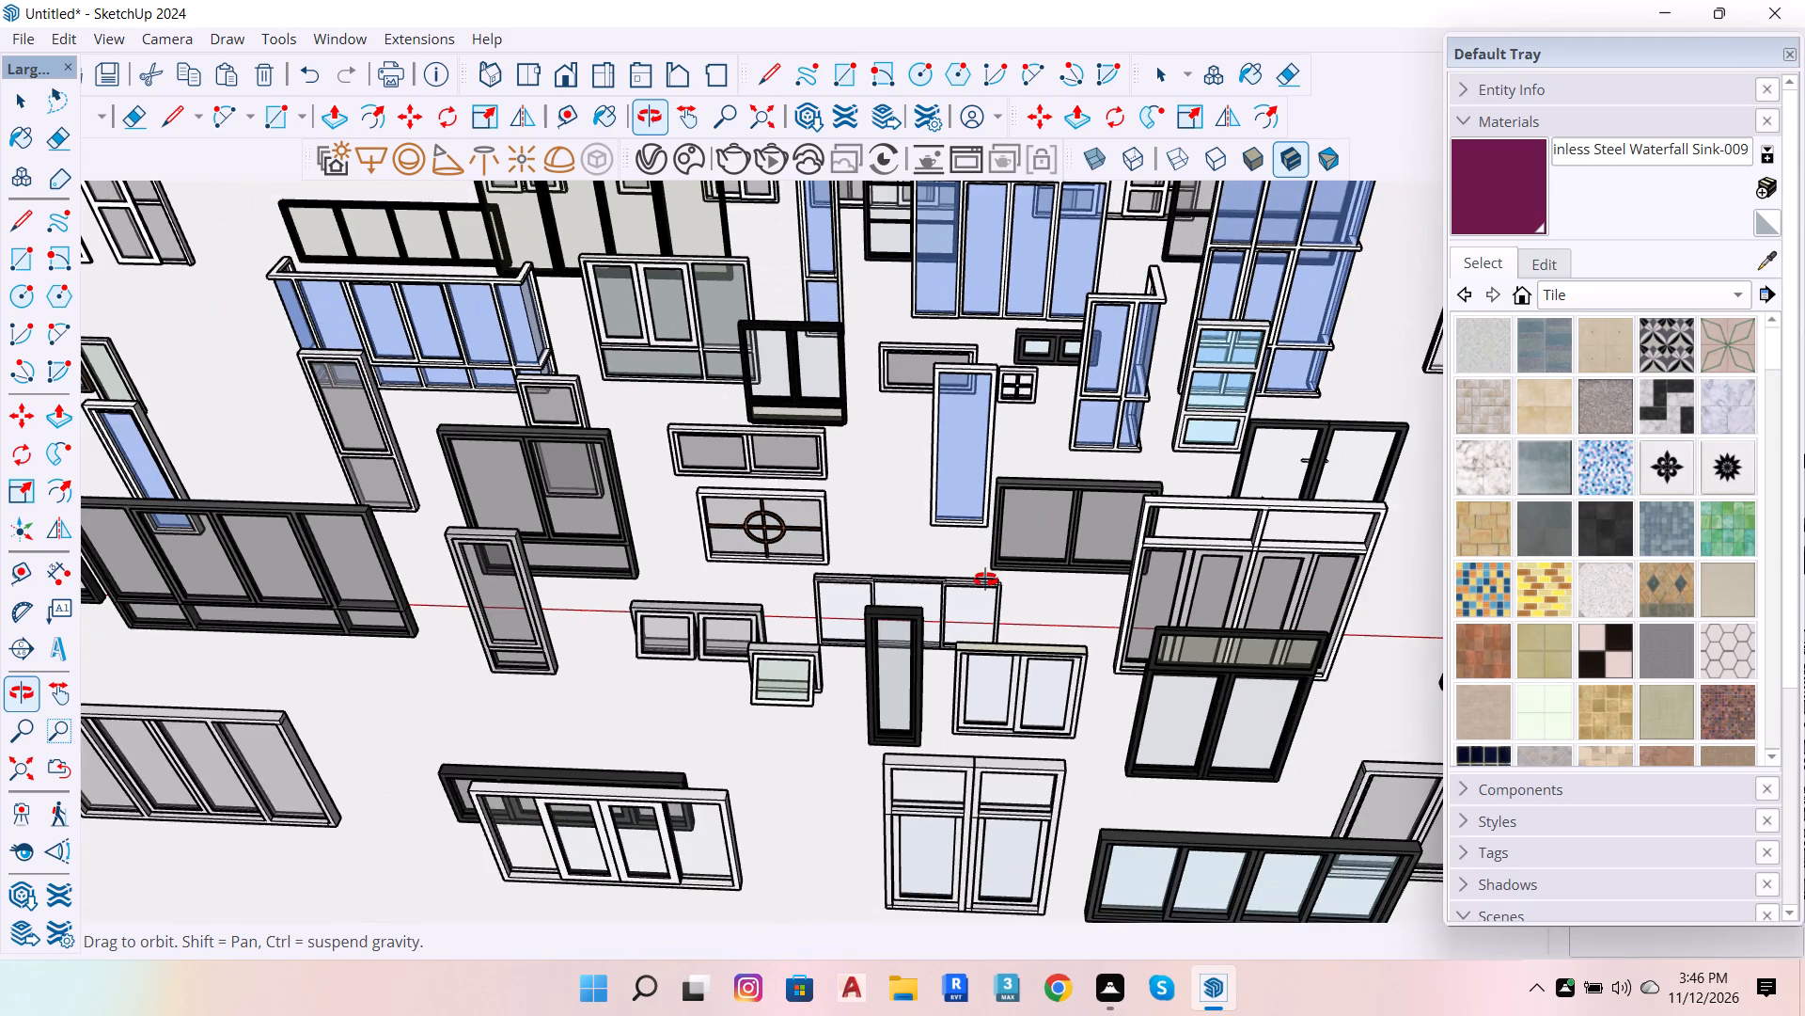
pyautogui.scroll(-4, 981, 571)
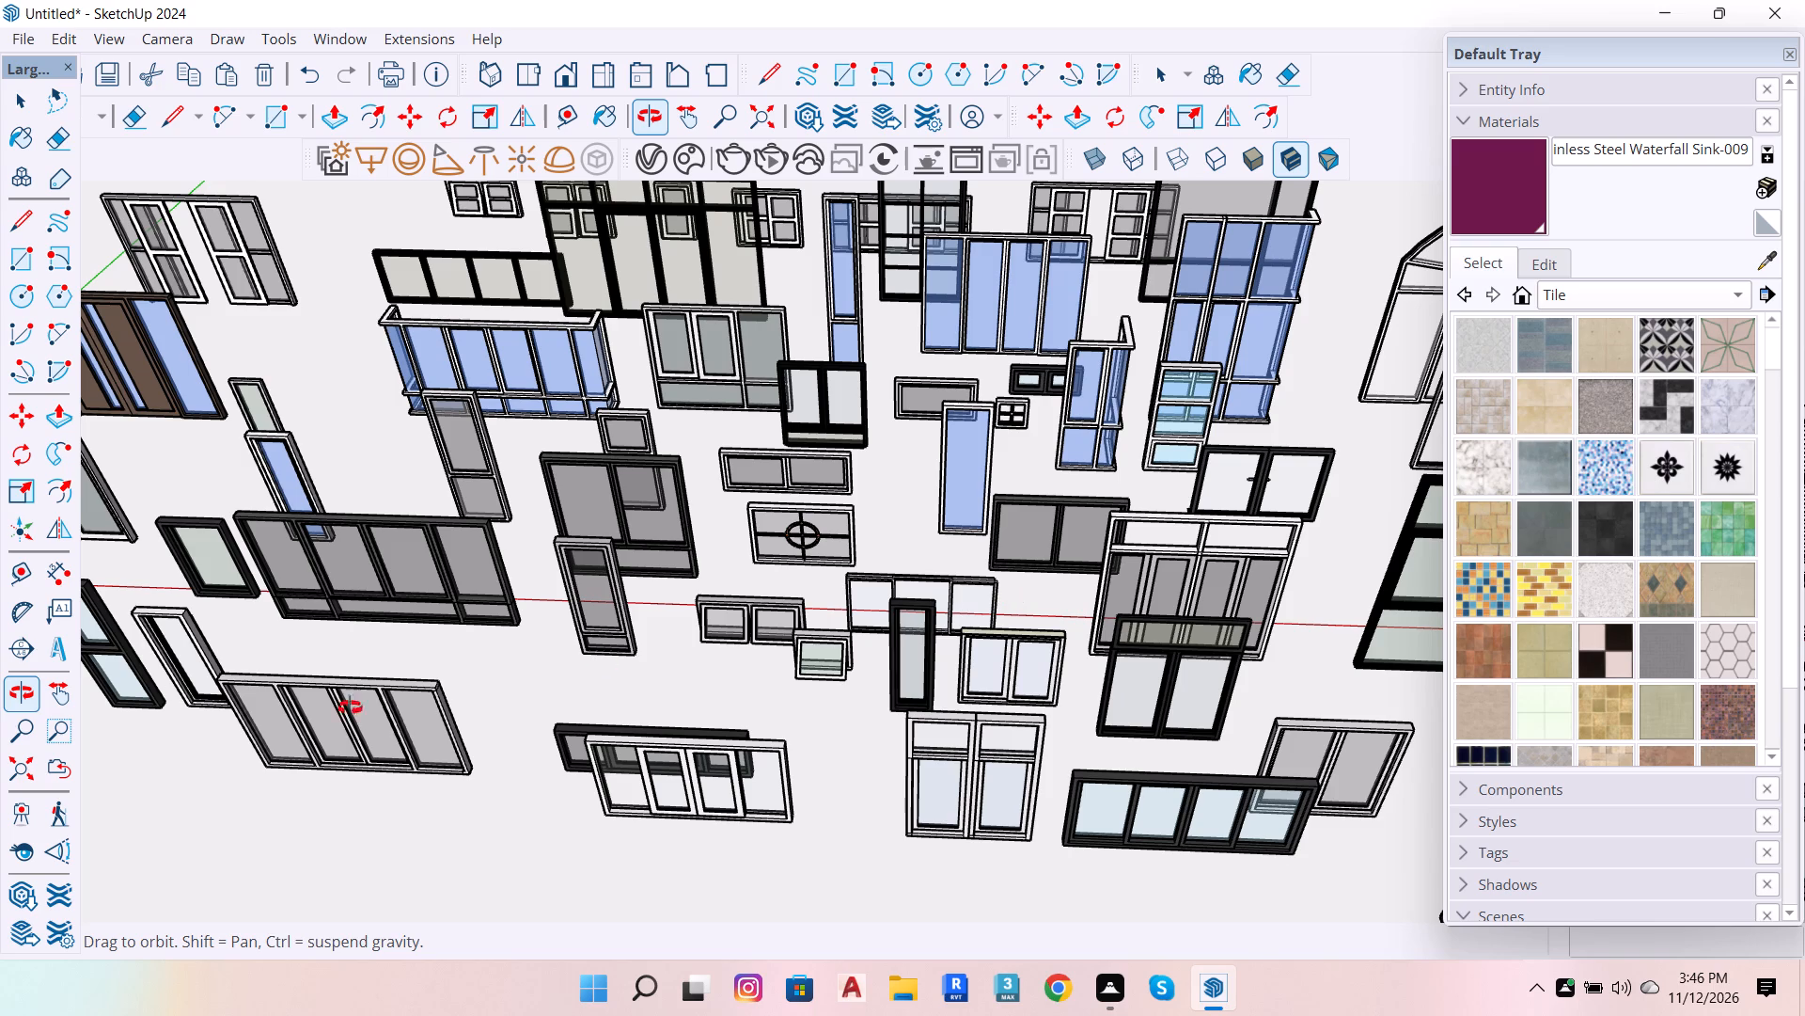
# Examine the windows toward the arched and louvered models, including the black-framed double window with centre handles.
pyautogui.scroll(-5, 916, 348)
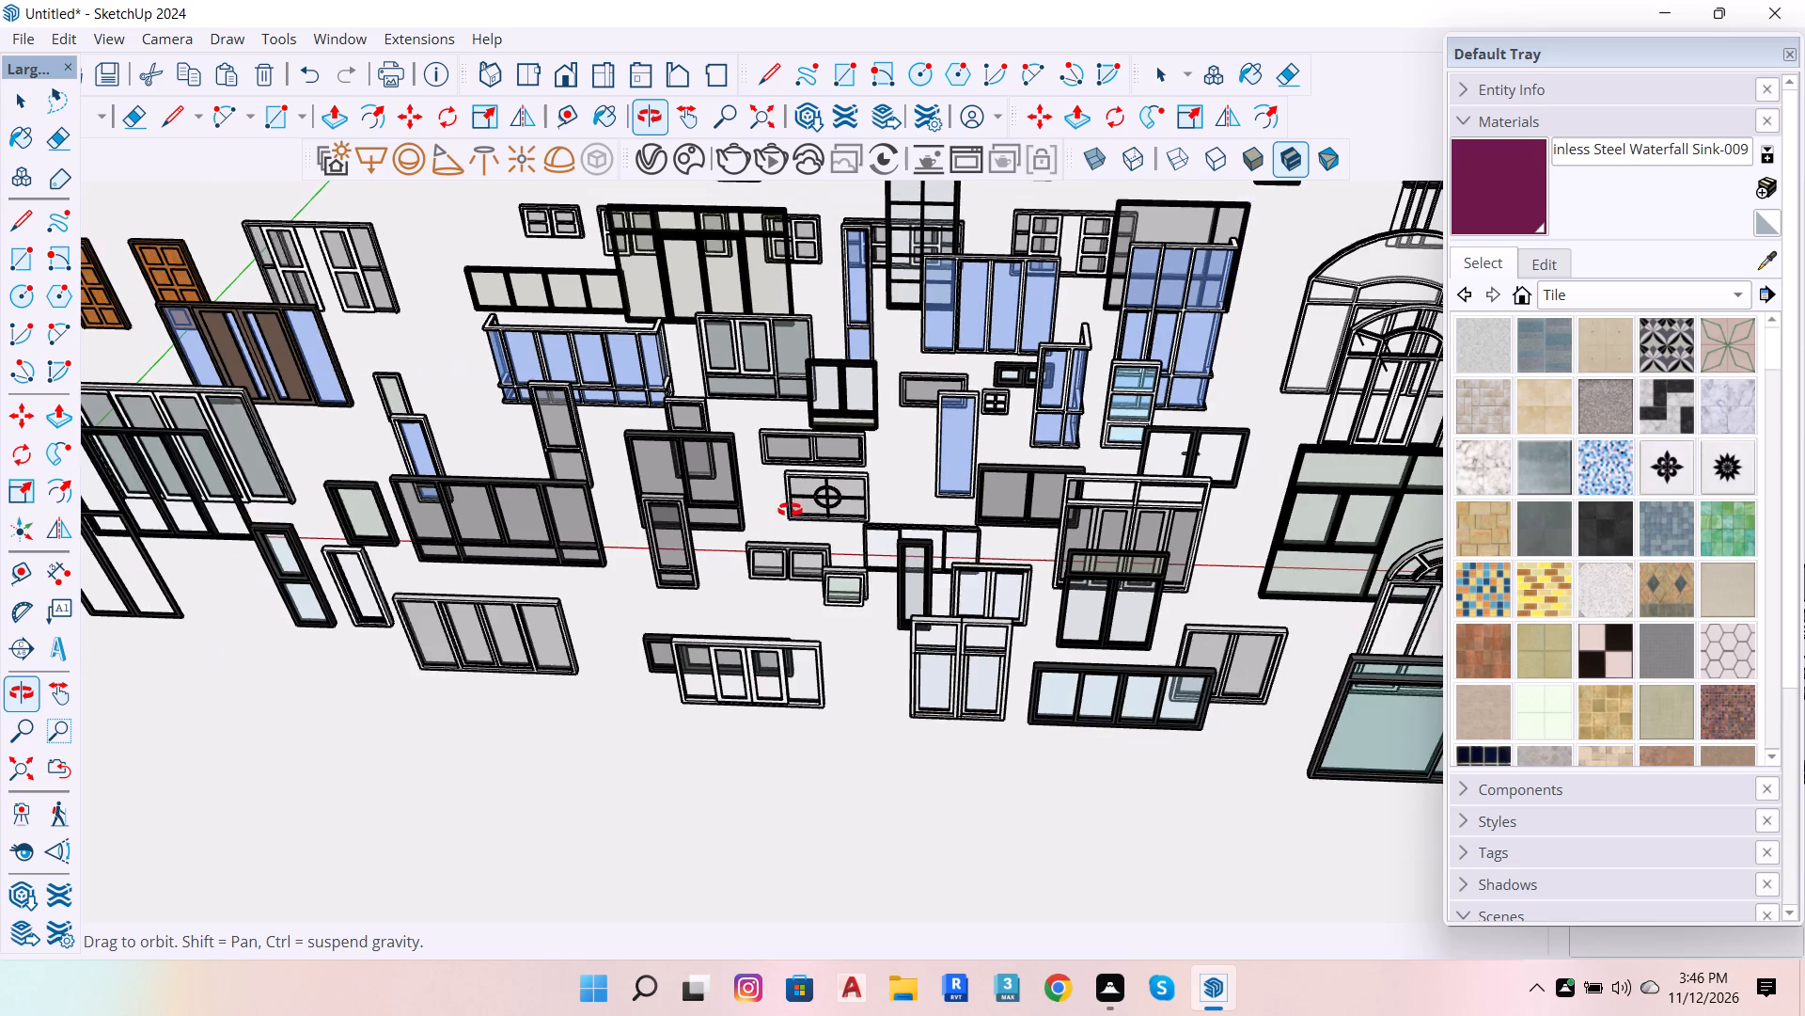
pyautogui.scroll(-6, 672, 585)
pyautogui.scroll(-6, 754, 573)
pyautogui.scroll(6, 953, 303)
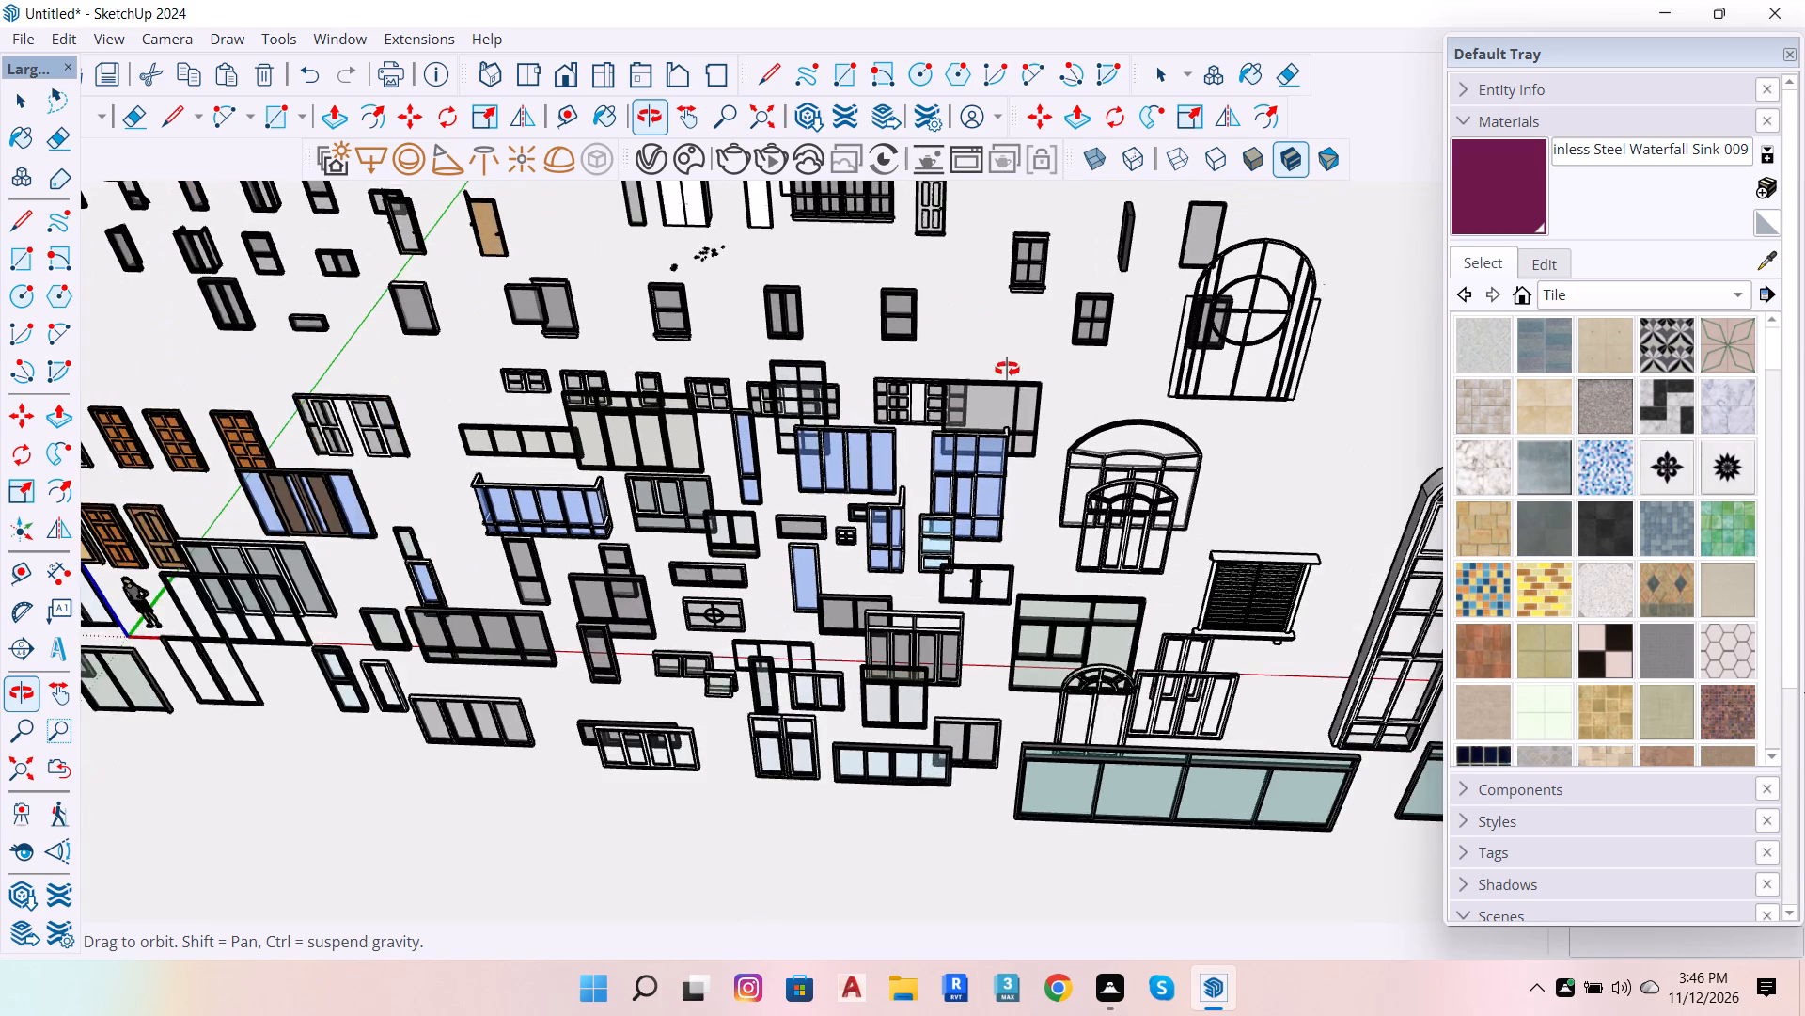
pyautogui.scroll(6, 1018, 384)
pyautogui.scroll(-6, 717, 487)
pyautogui.scroll(8, 979, 637)
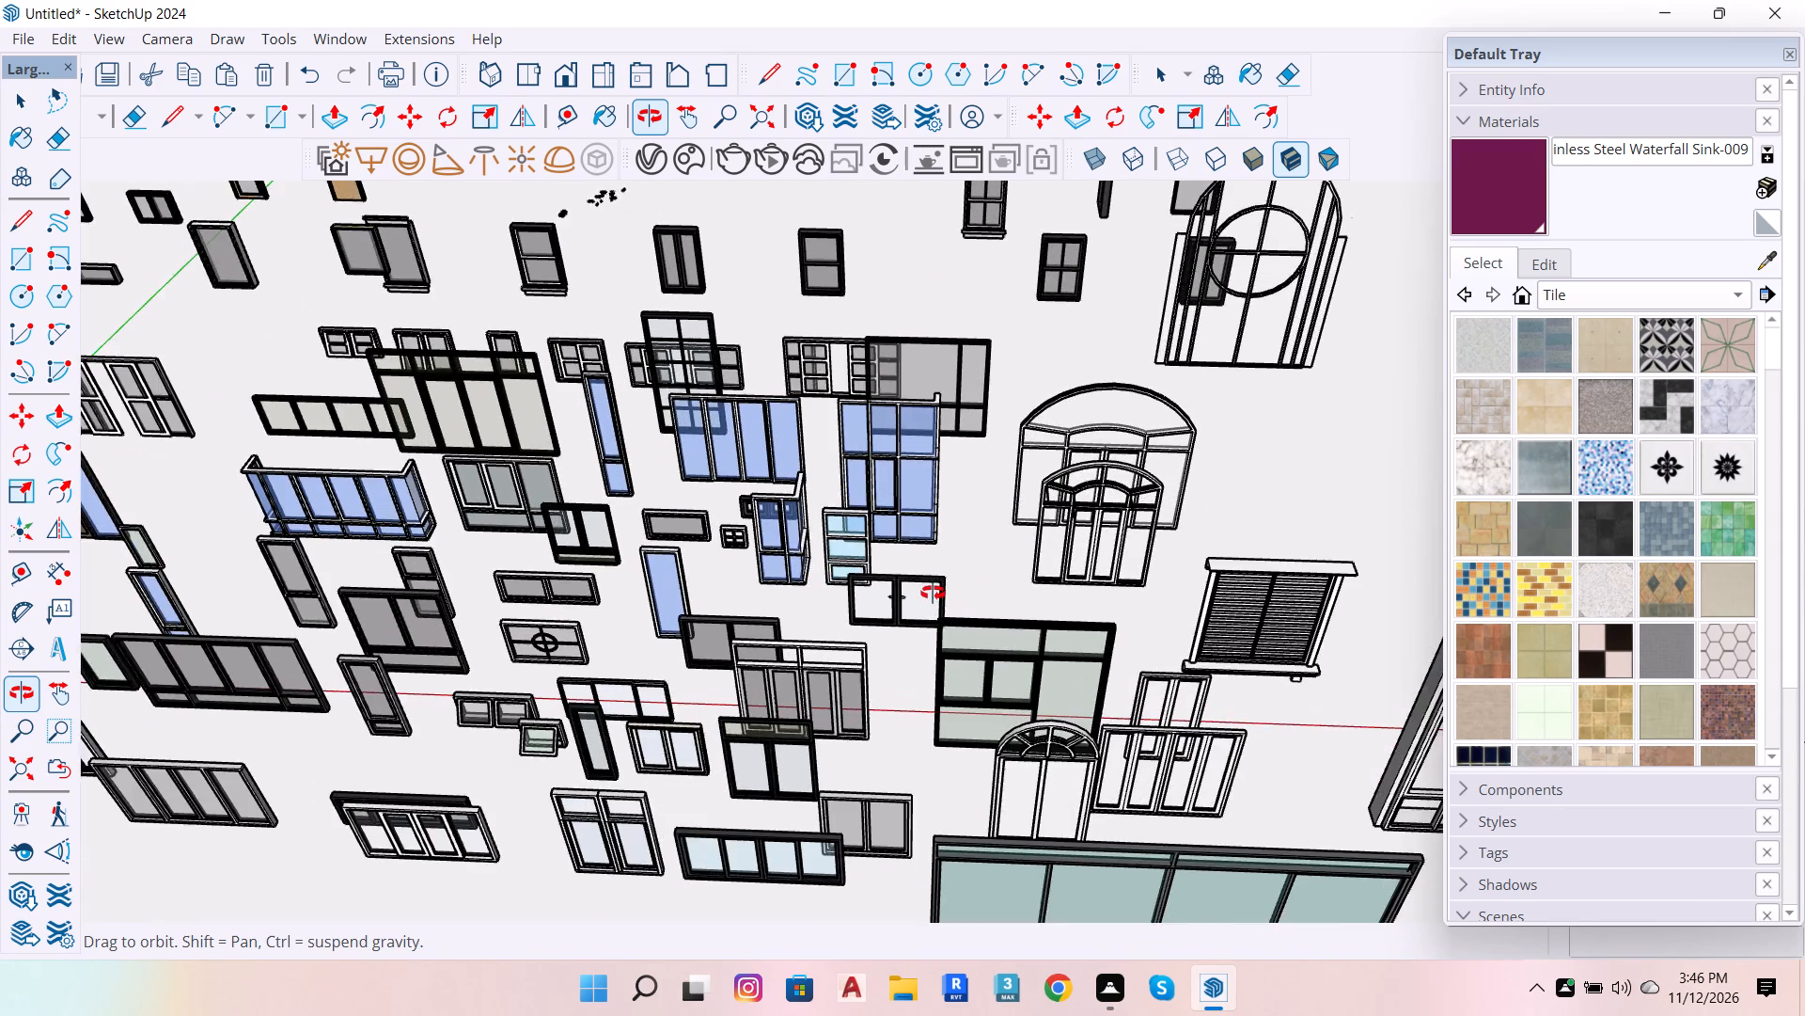
pyautogui.scroll(14, 933, 593)
pyautogui.scroll(8, 898, 589)
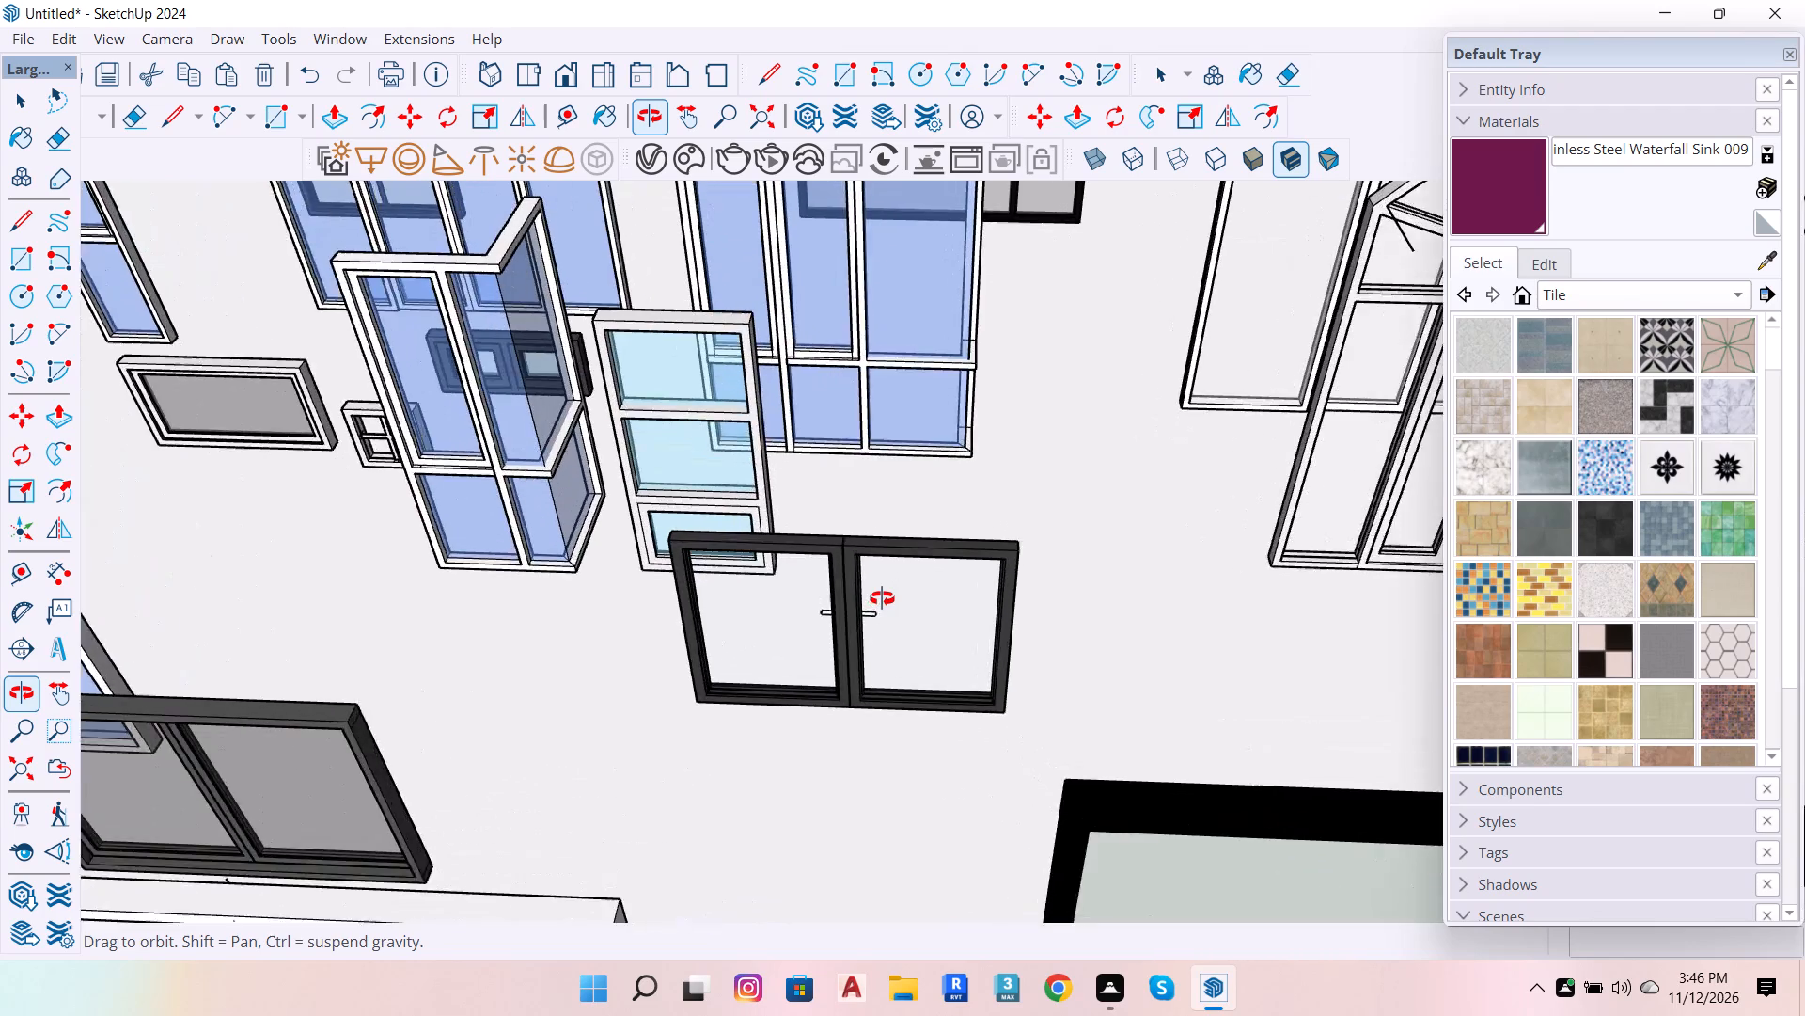
pyautogui.scroll(-9, 871, 563)
pyautogui.scroll(-13, 820, 444)
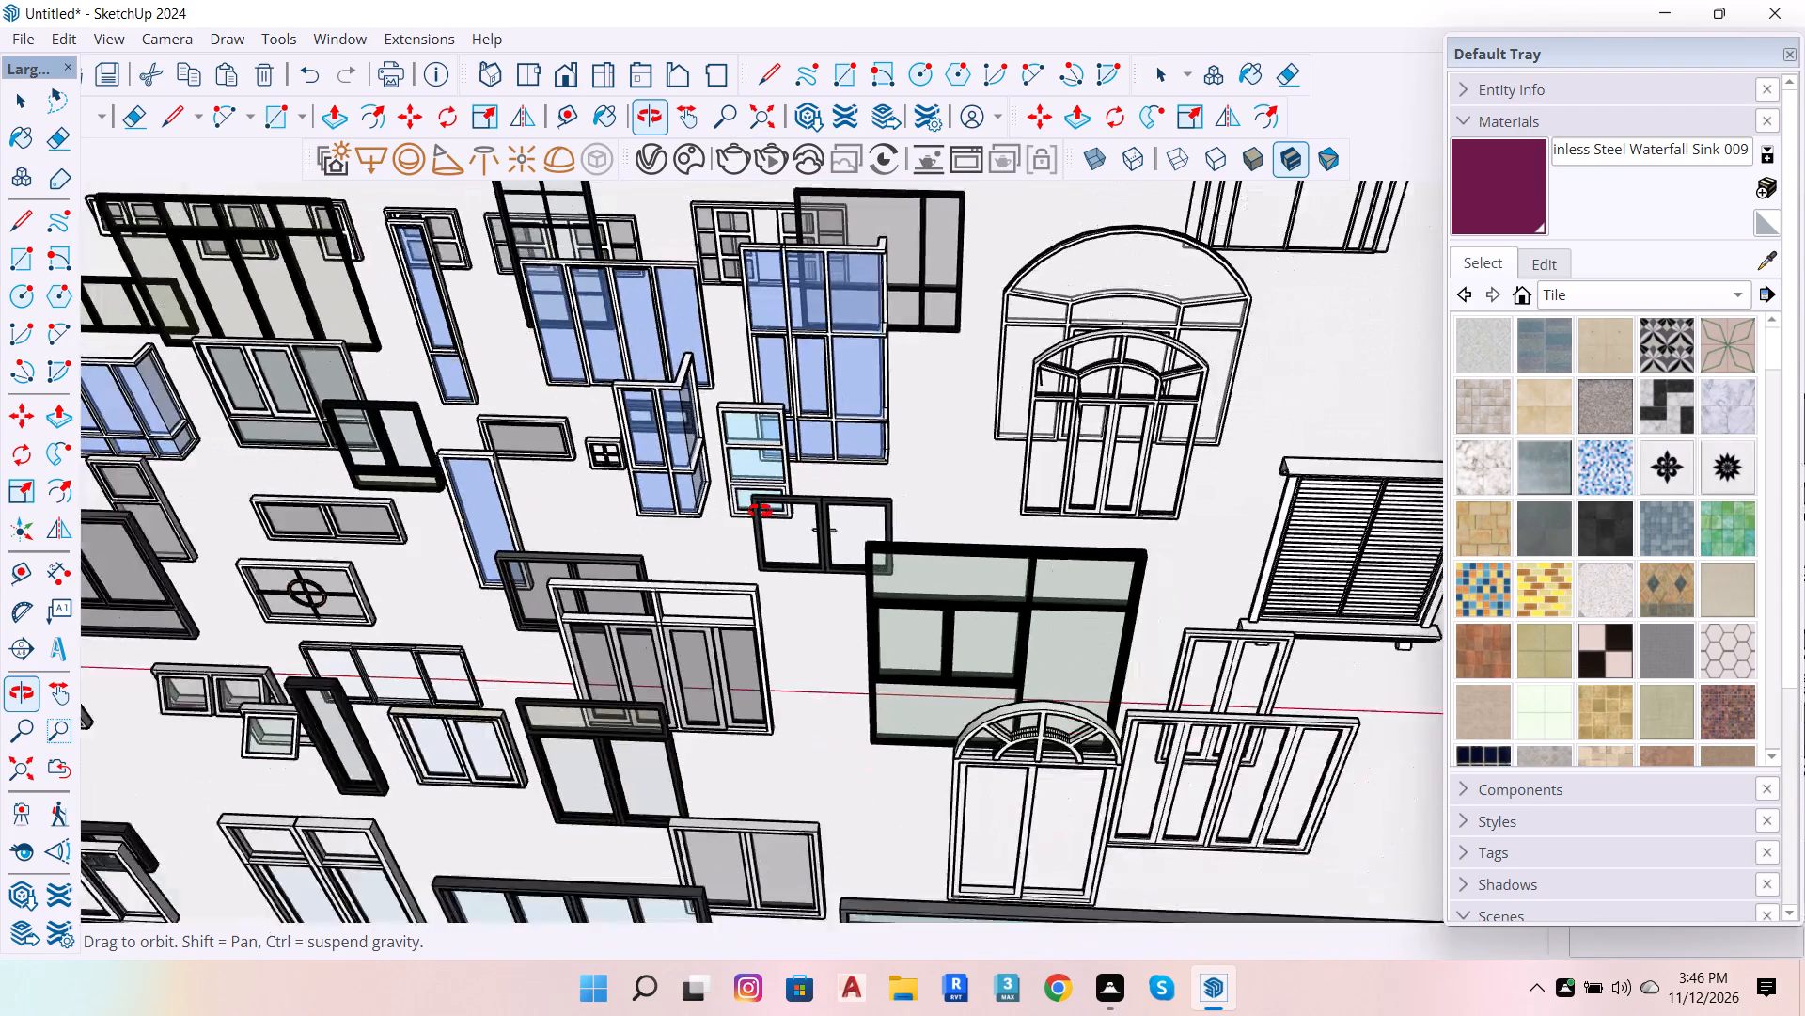
pyautogui.scroll(-8, 795, 533)
pyautogui.scroll(-6, 1111, 612)
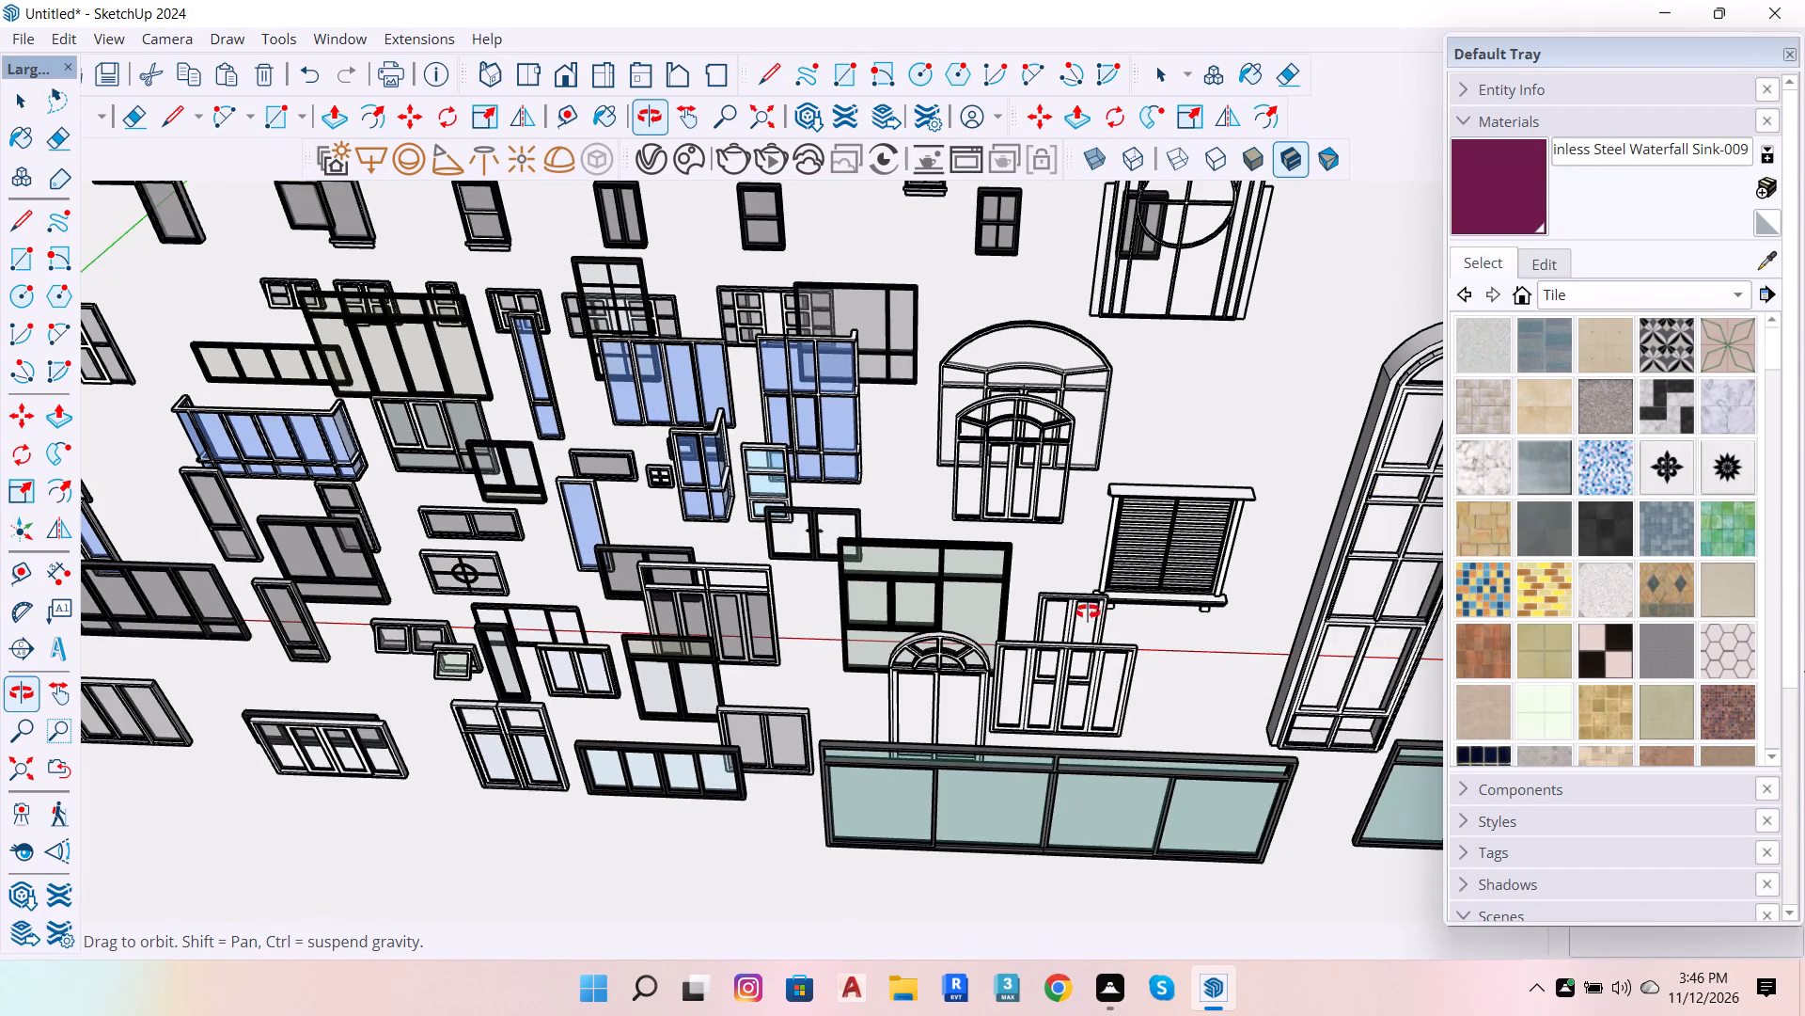
pyautogui.scroll(-5, 1090, 598)
# Copy the white two-pane window beside the narrow dark-framed one about 115' to the house corner near the previously copied window.
pyautogui.scroll(7, 714, 579)
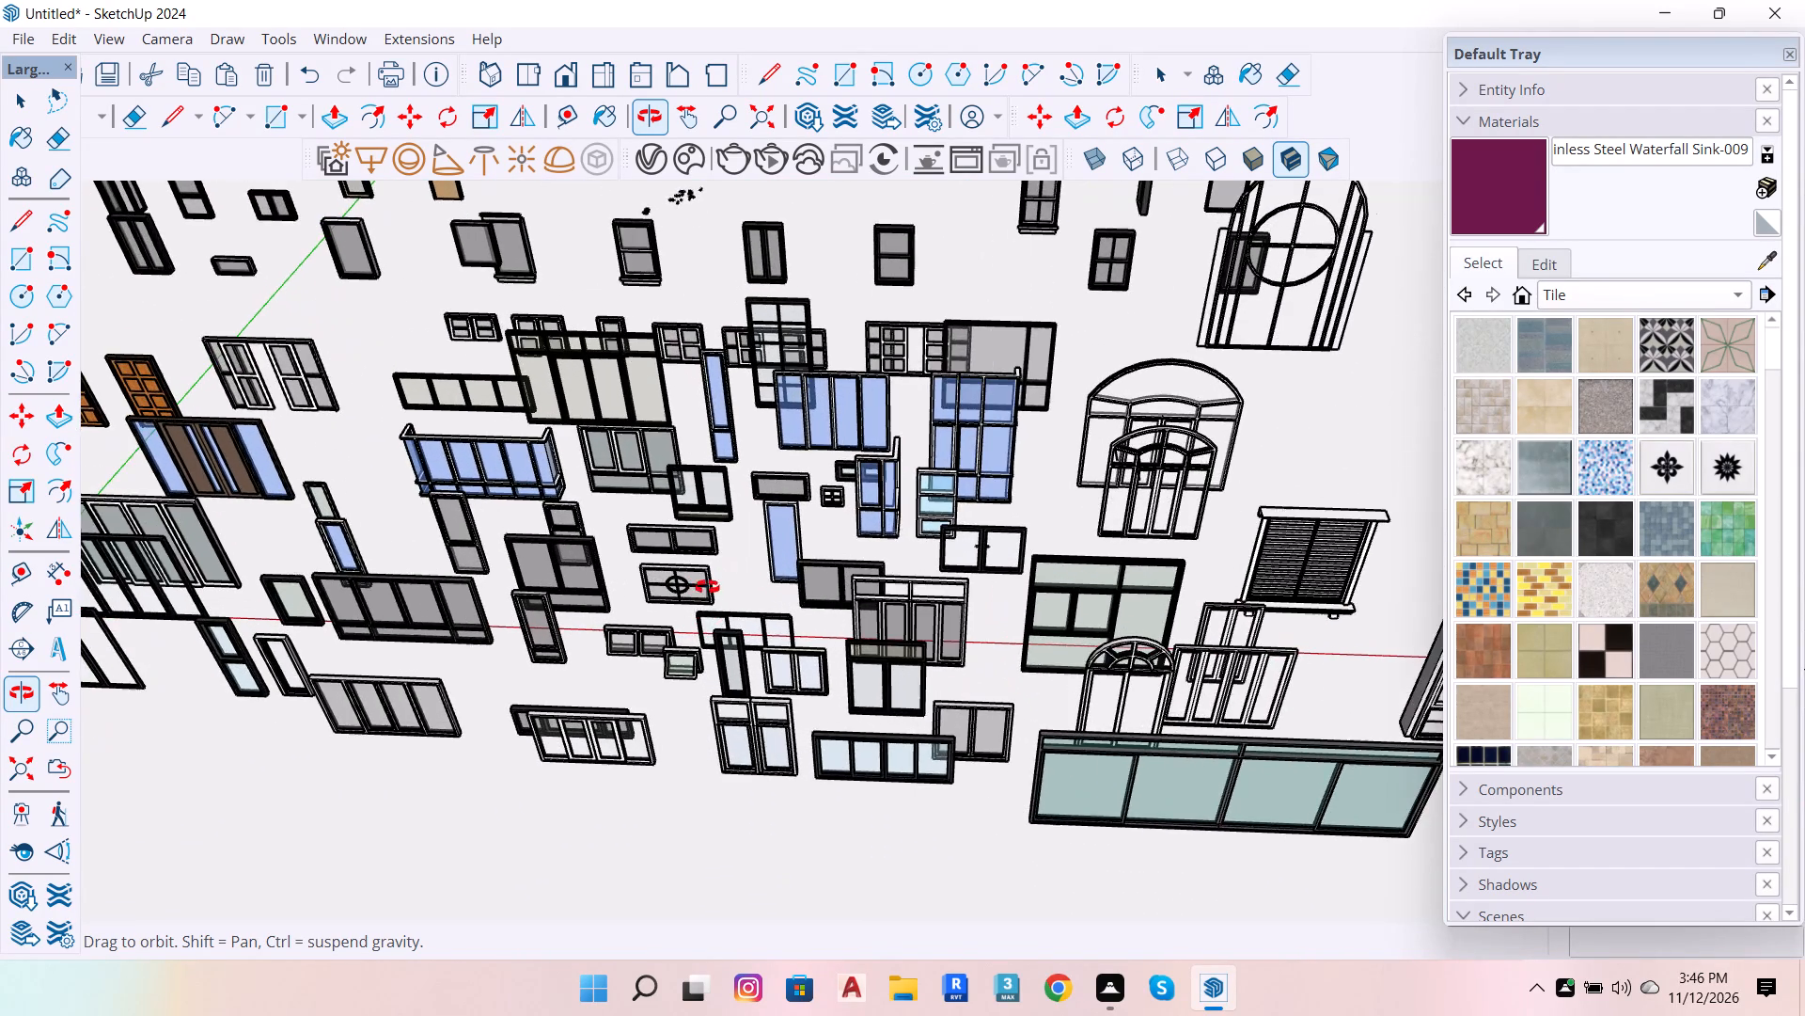
pyautogui.scroll(13, 576, 707)
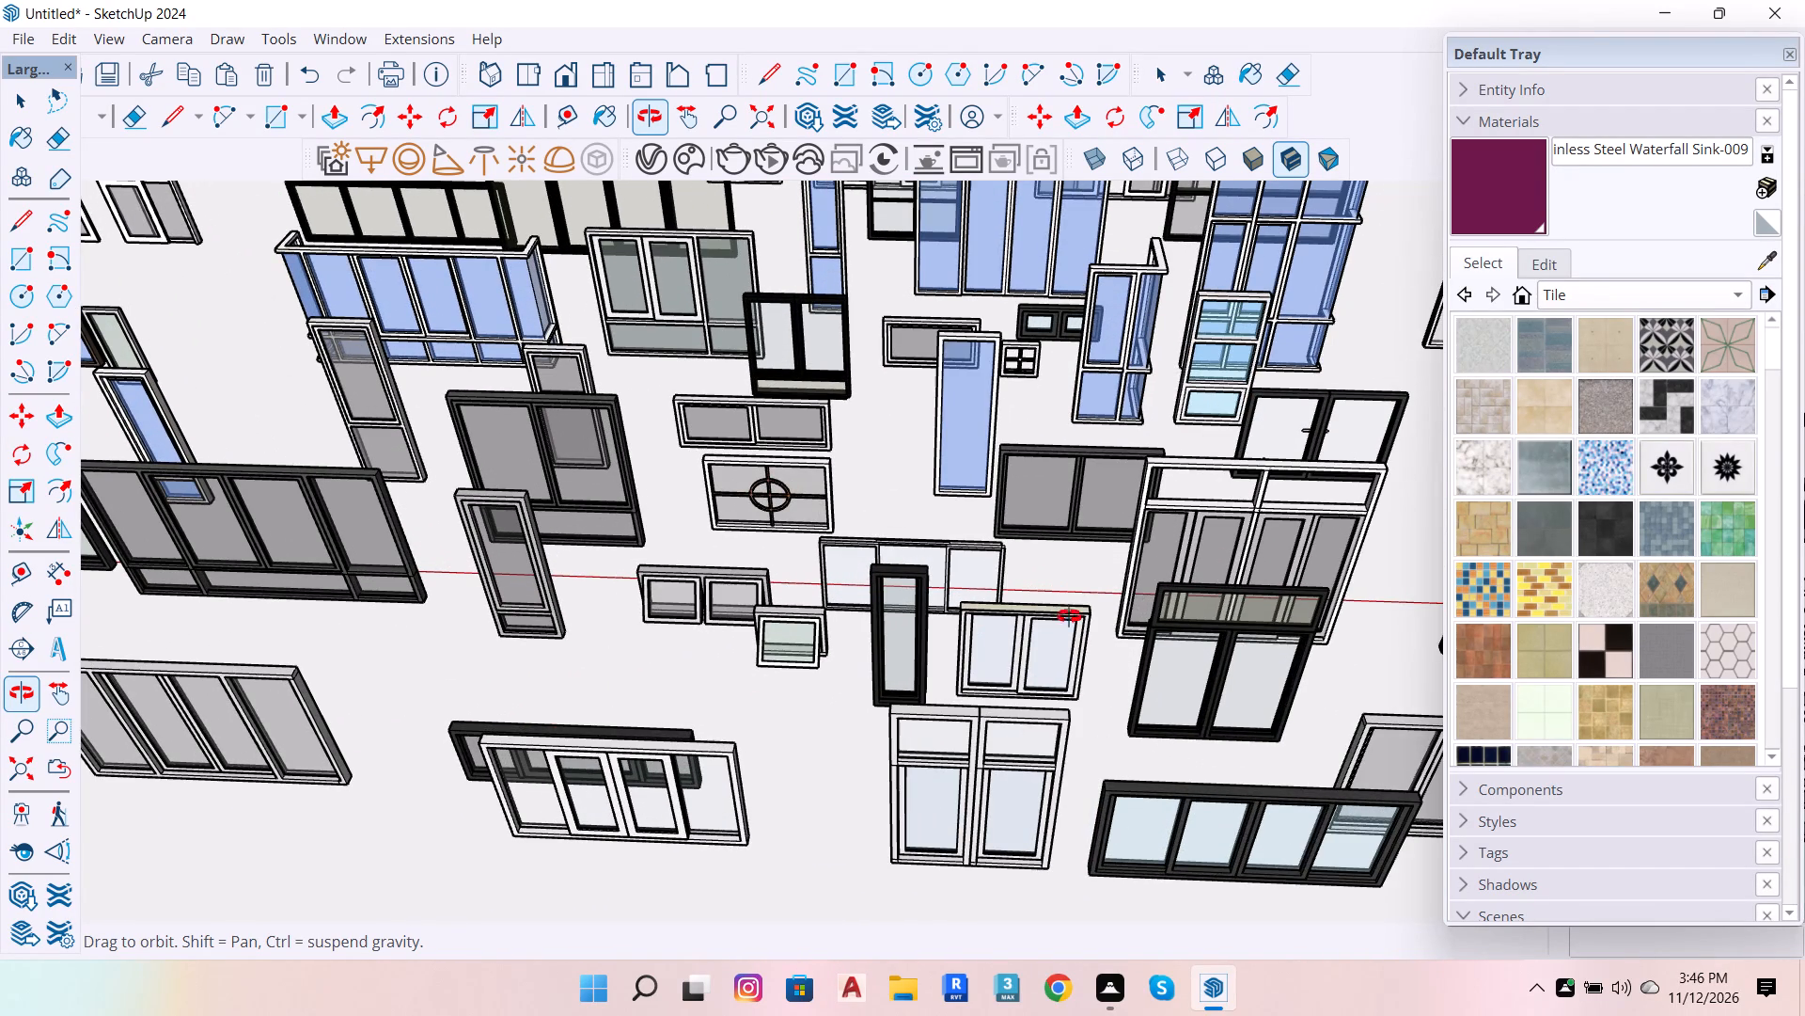
pyautogui.scroll(14, 1047, 655)
pyautogui.moveTo(1065, 604); pyautogui.dragTo(1065, 556)
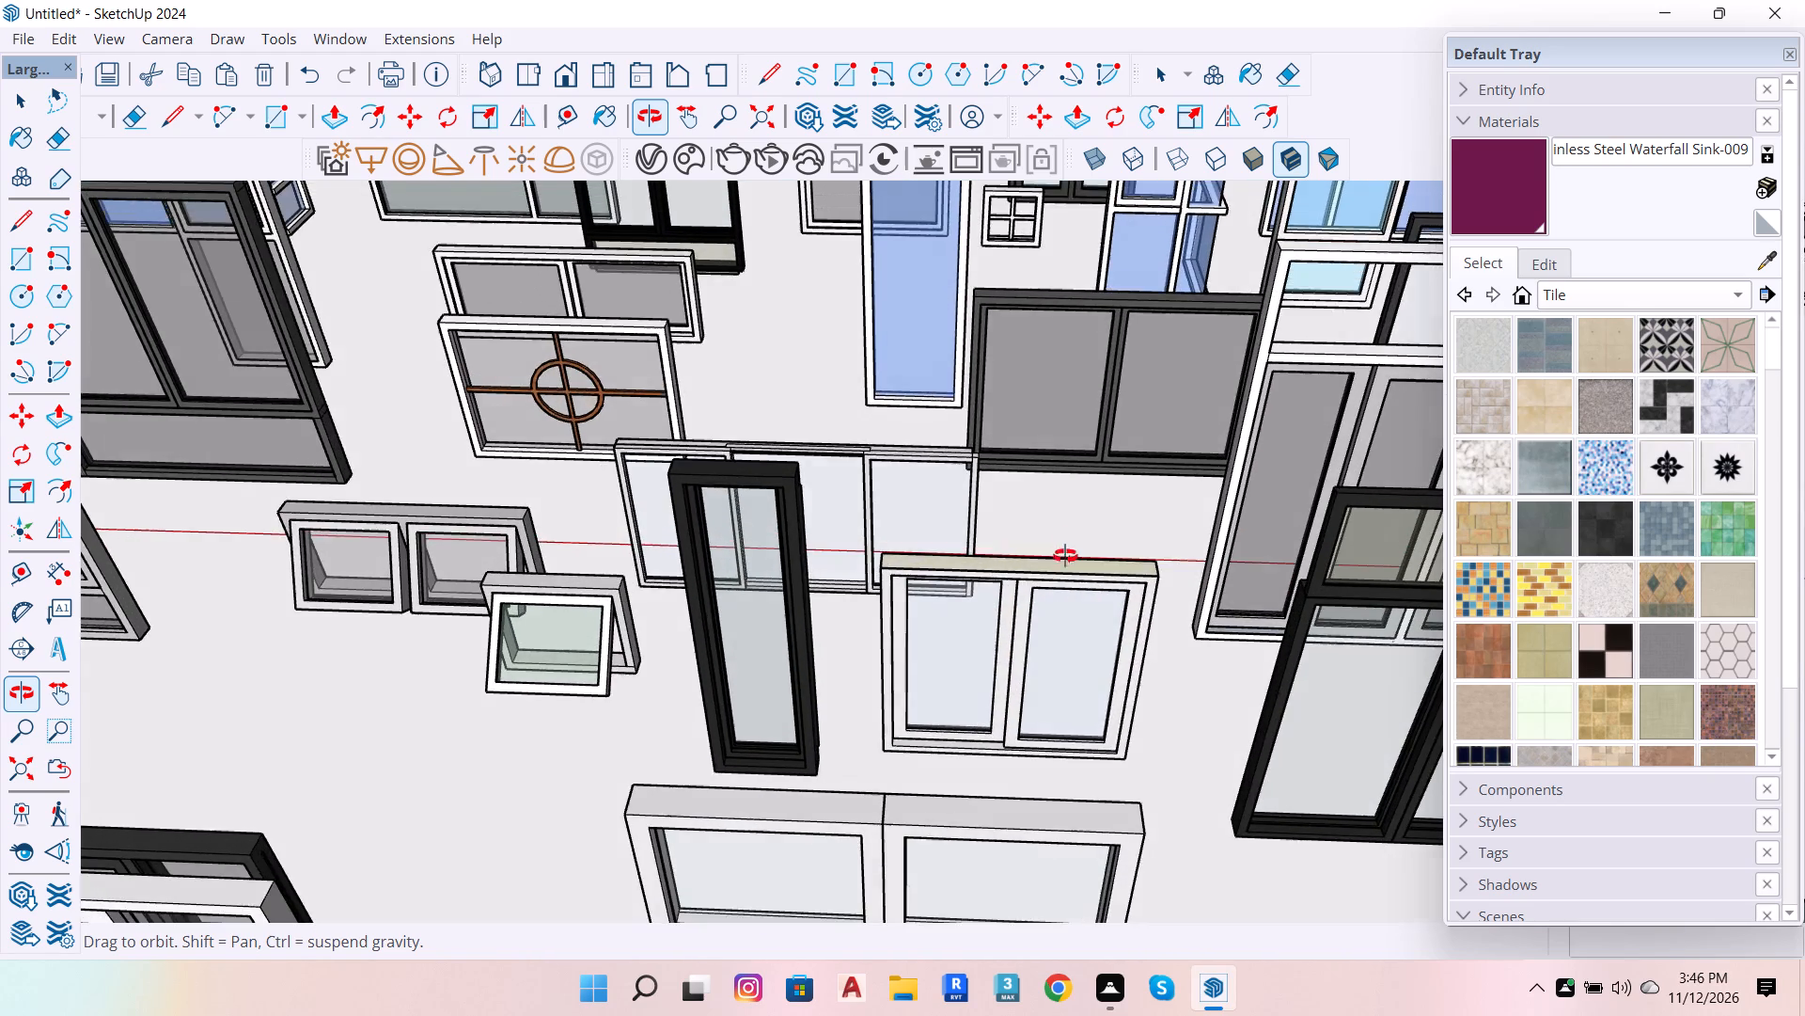
pyautogui.moveTo(1065, 556); pyautogui.dragTo(1101, 573)
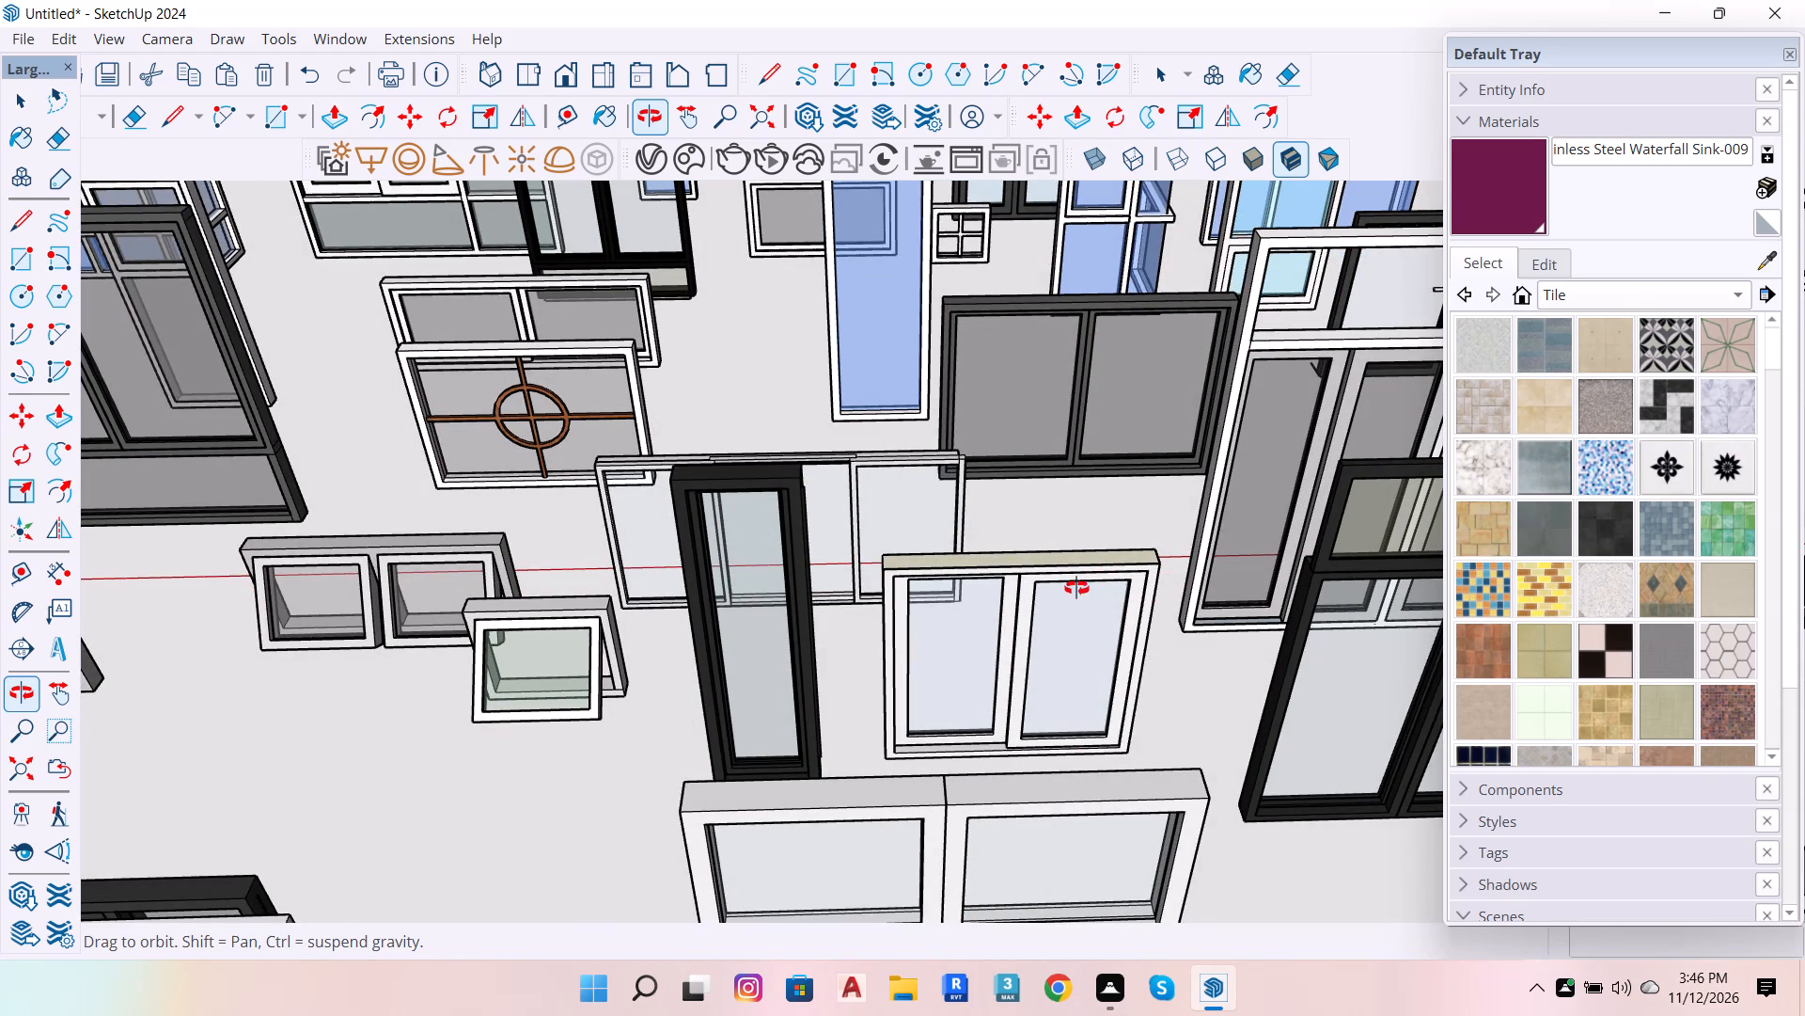
pyautogui.press('space')
pyautogui.click(1065, 599)
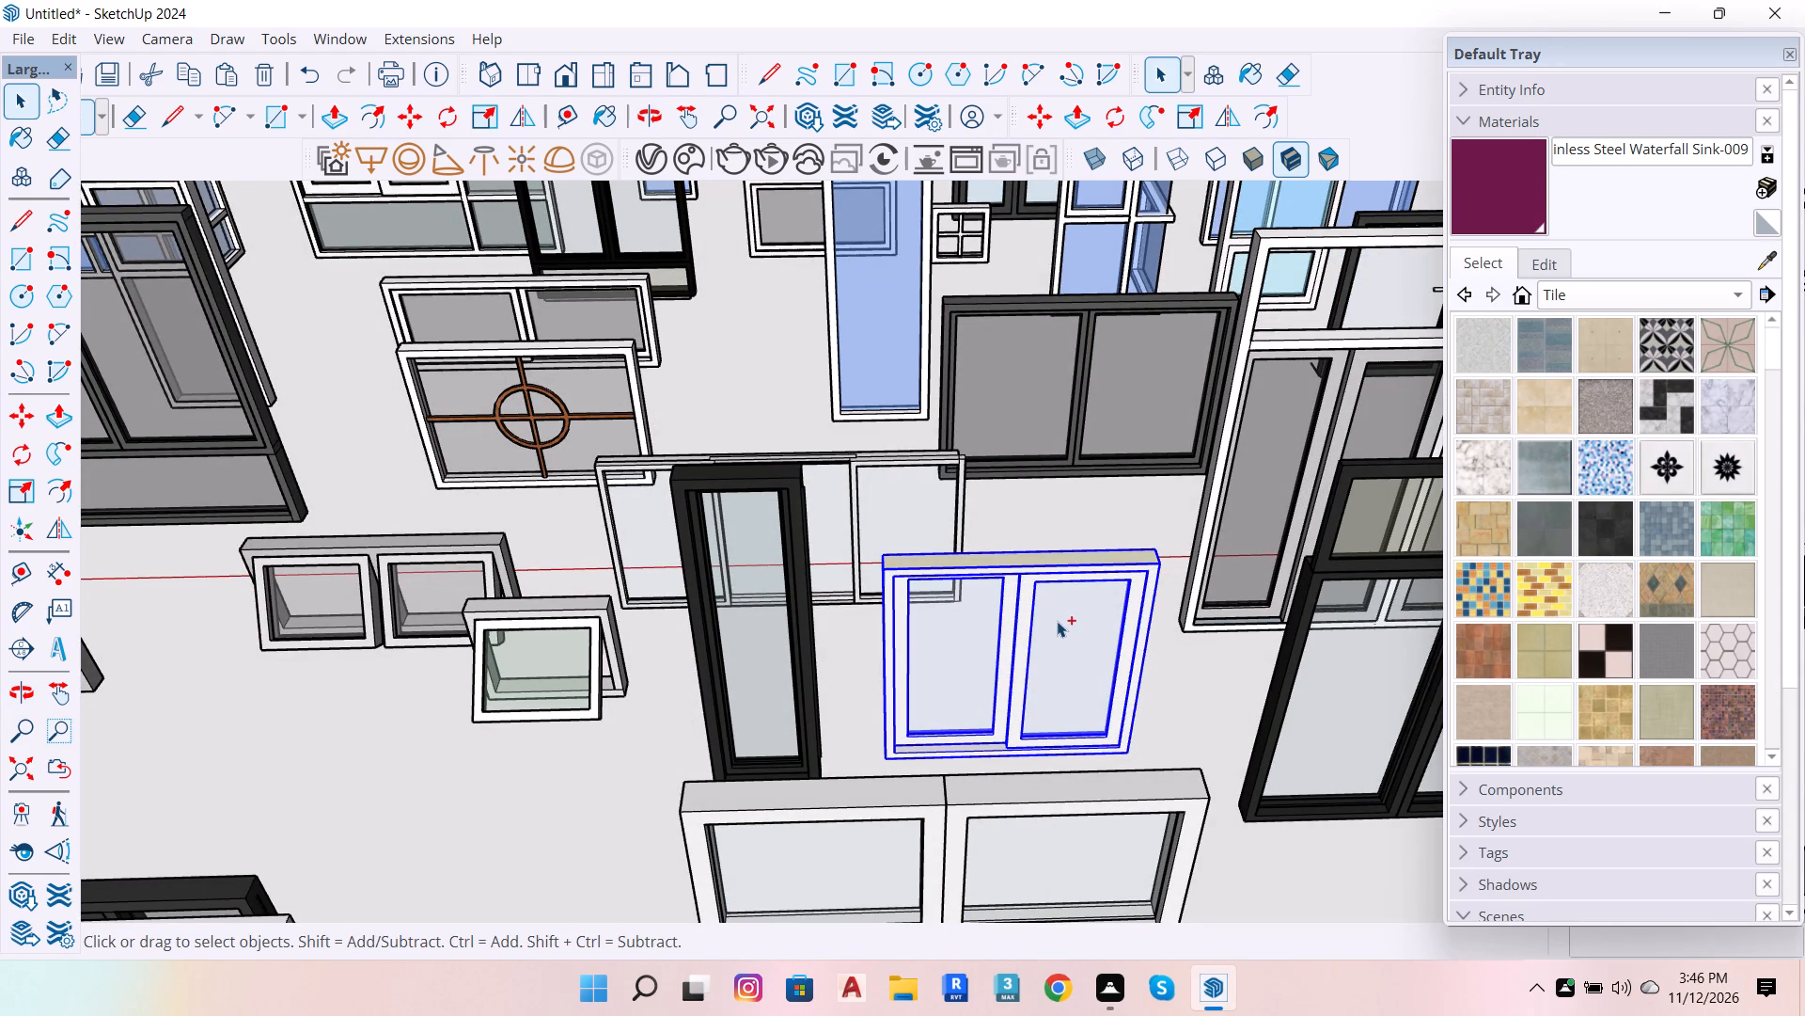
pyautogui.hotkey('ctrl', 'c')
pyautogui.press('m')
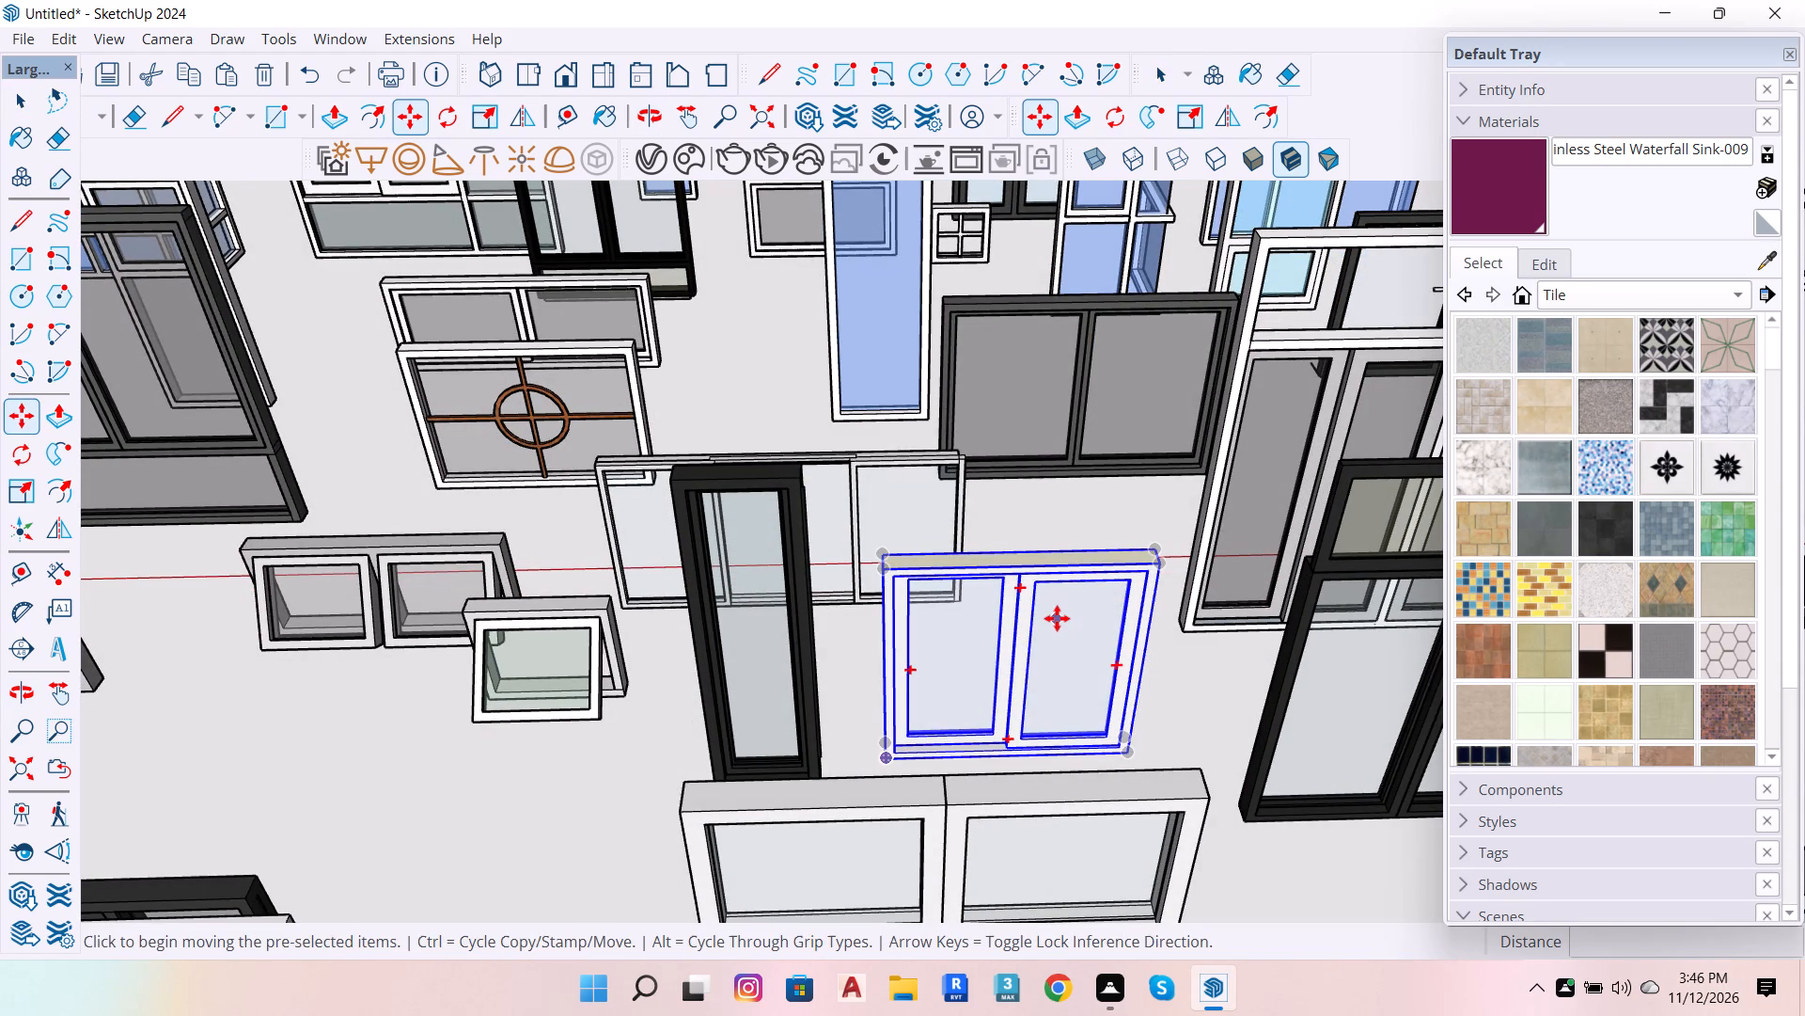
pyautogui.click(1057, 618)
pyautogui.scroll(-20, 1158, 585)
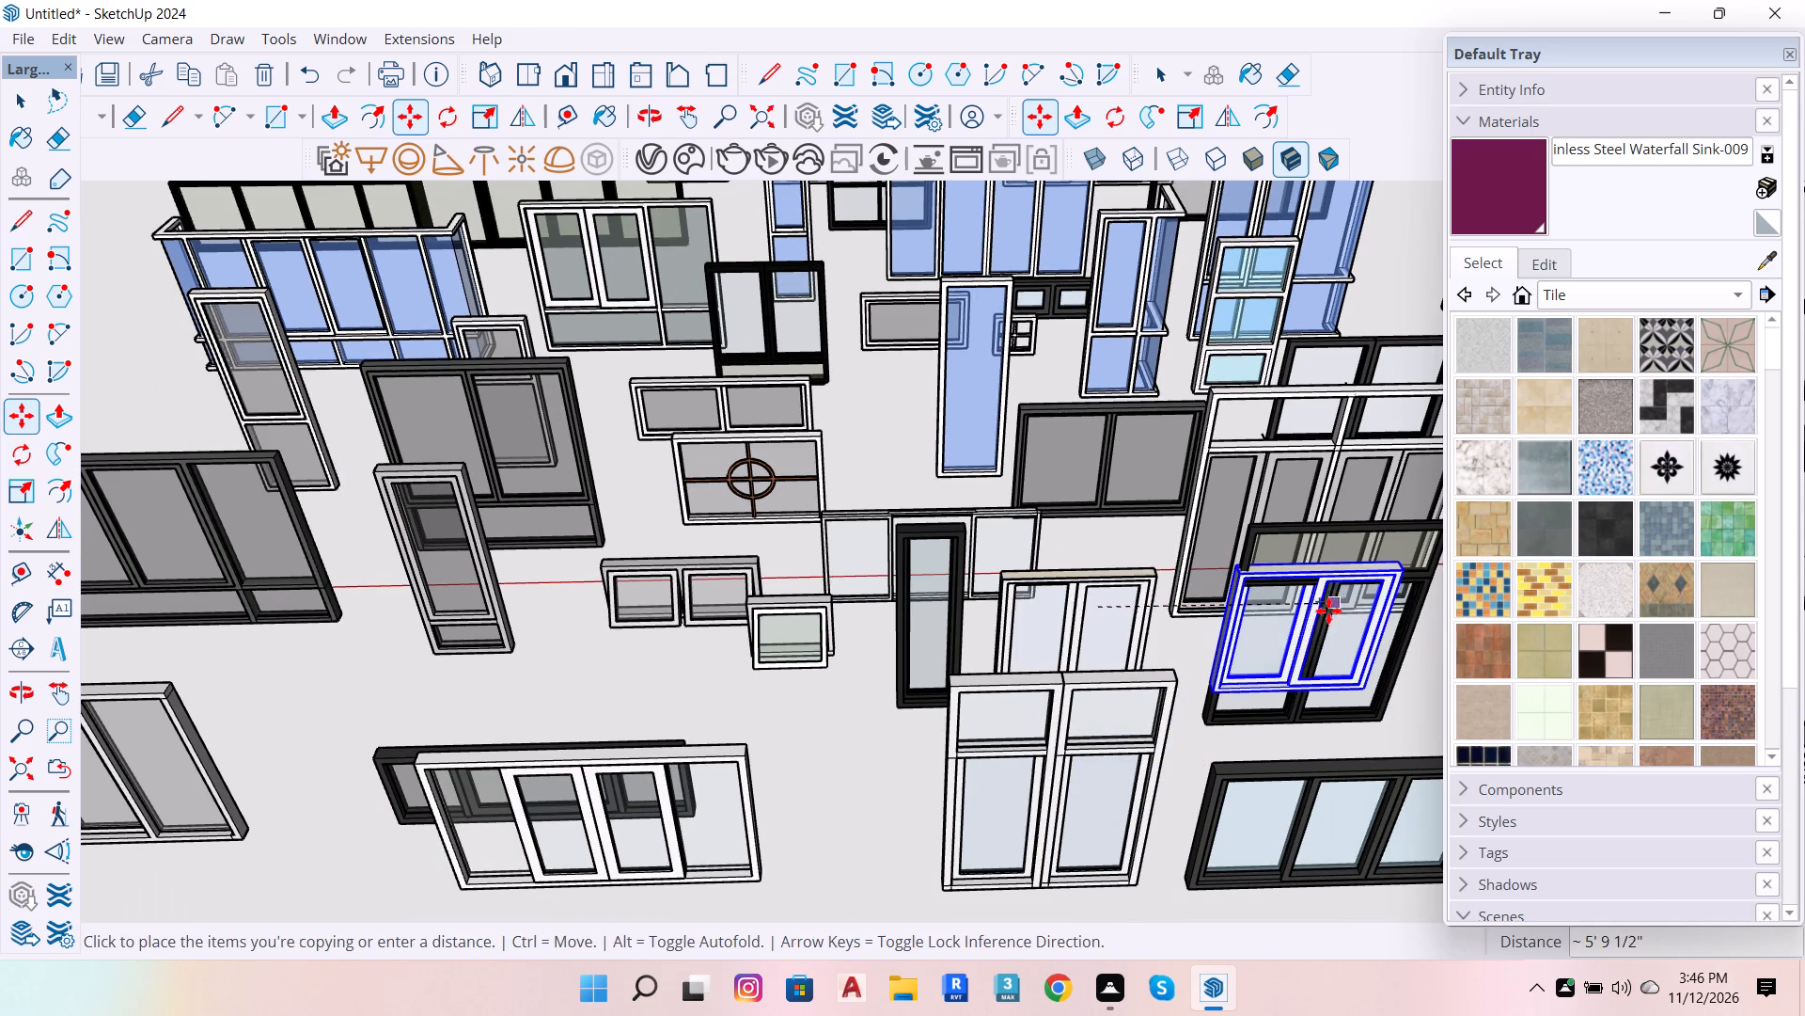
pyautogui.scroll(-14, 1202, 589)
pyautogui.scroll(-8, 1183, 500)
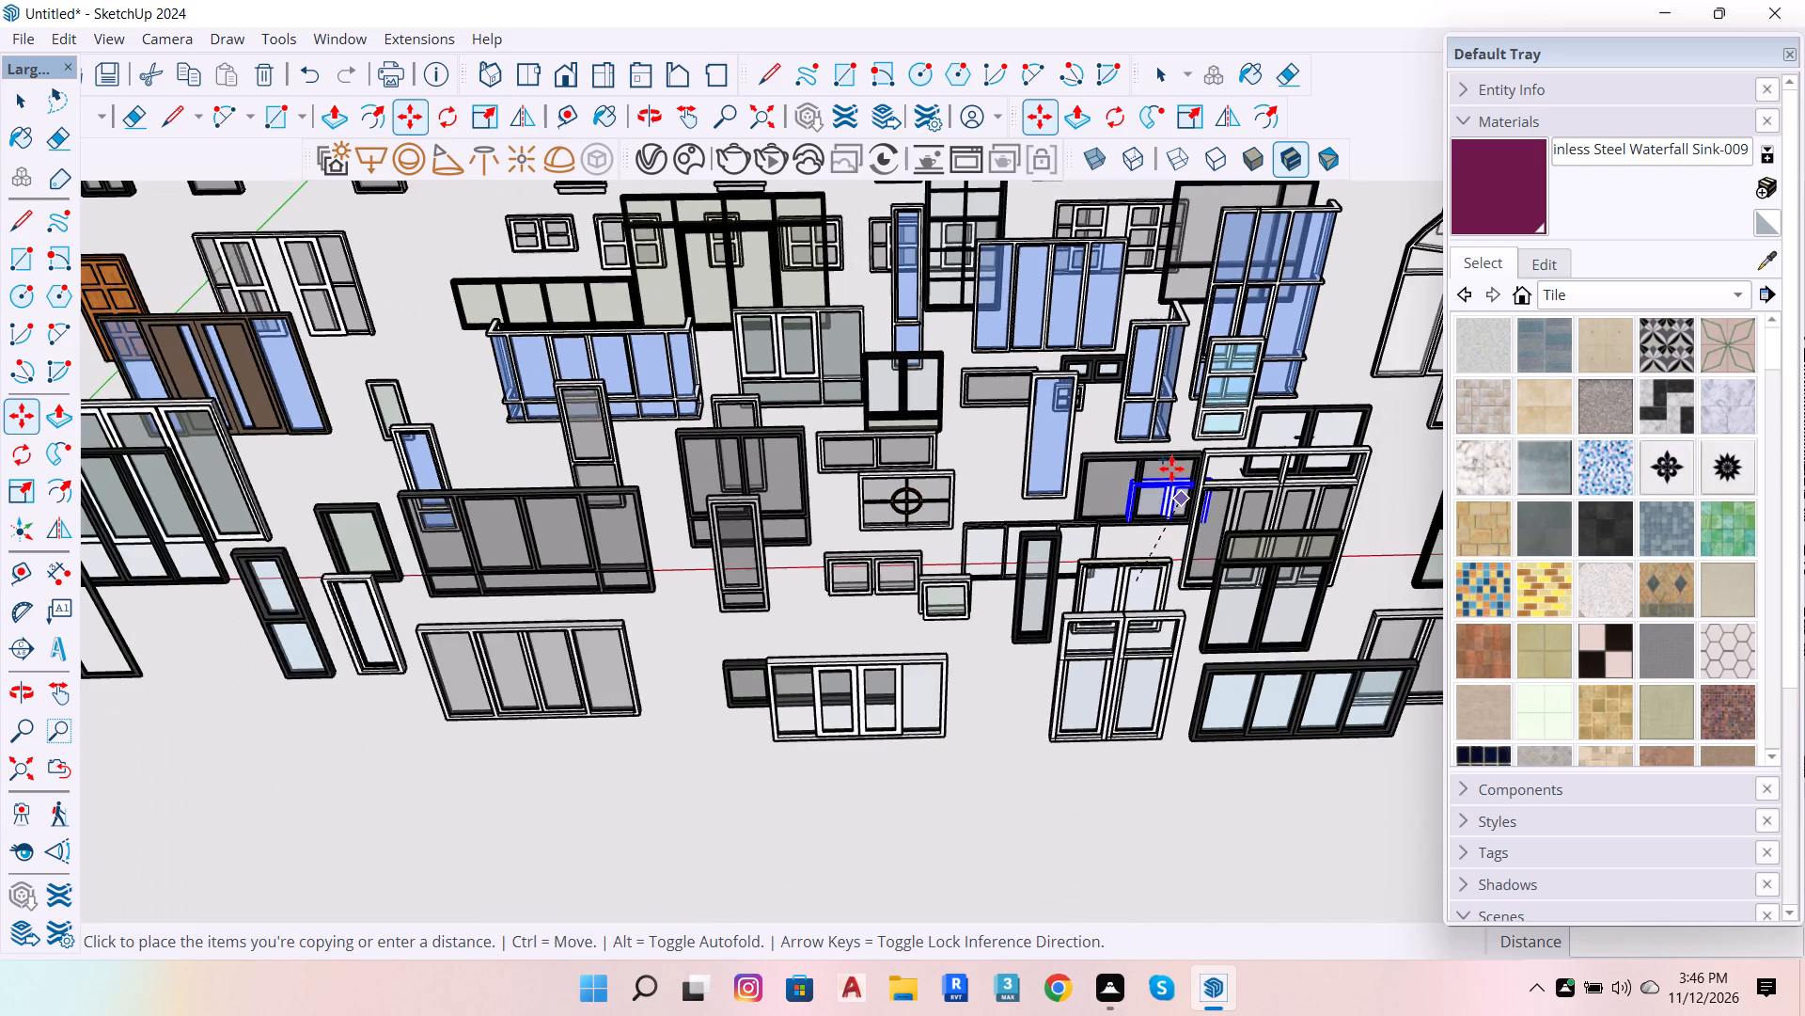
pyautogui.scroll(-7, 1170, 456)
pyautogui.scroll(-8, 1358, 154)
pyautogui.scroll(-13, 1194, 383)
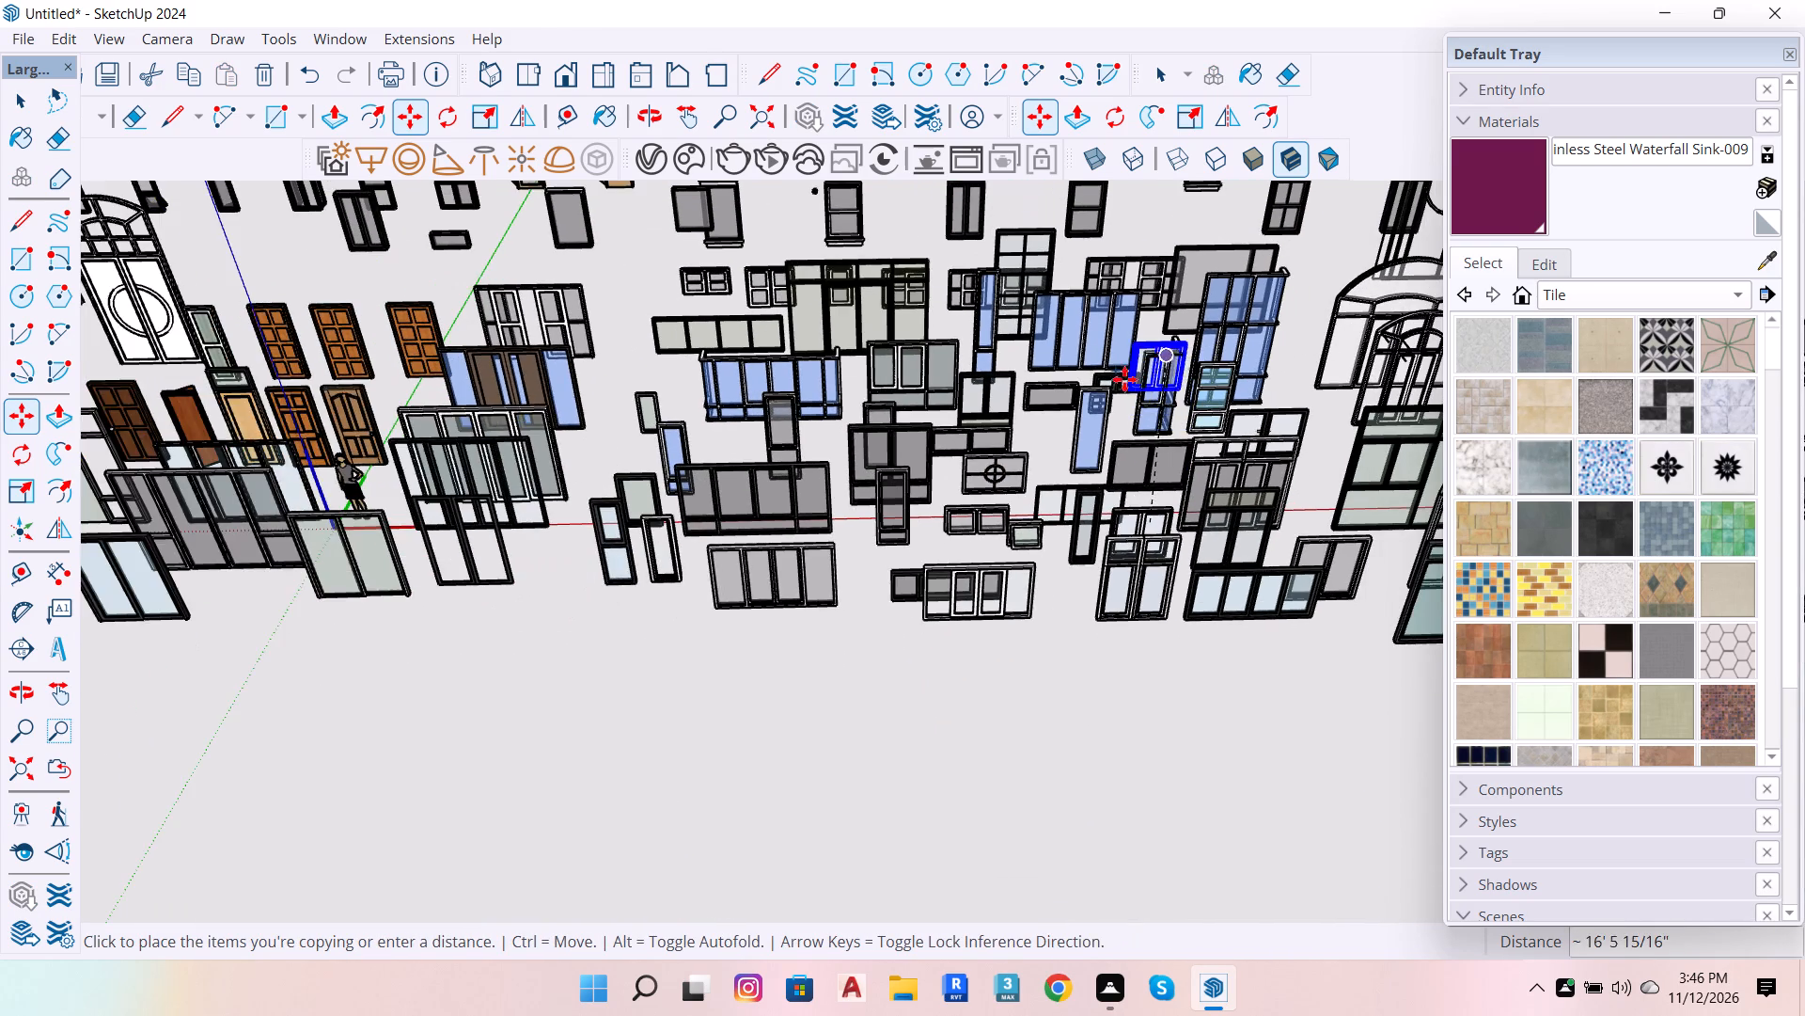
pyautogui.scroll(-8, 1124, 379)
pyautogui.scroll(-5, 1053, 600)
pyautogui.scroll(-6, 1214, 496)
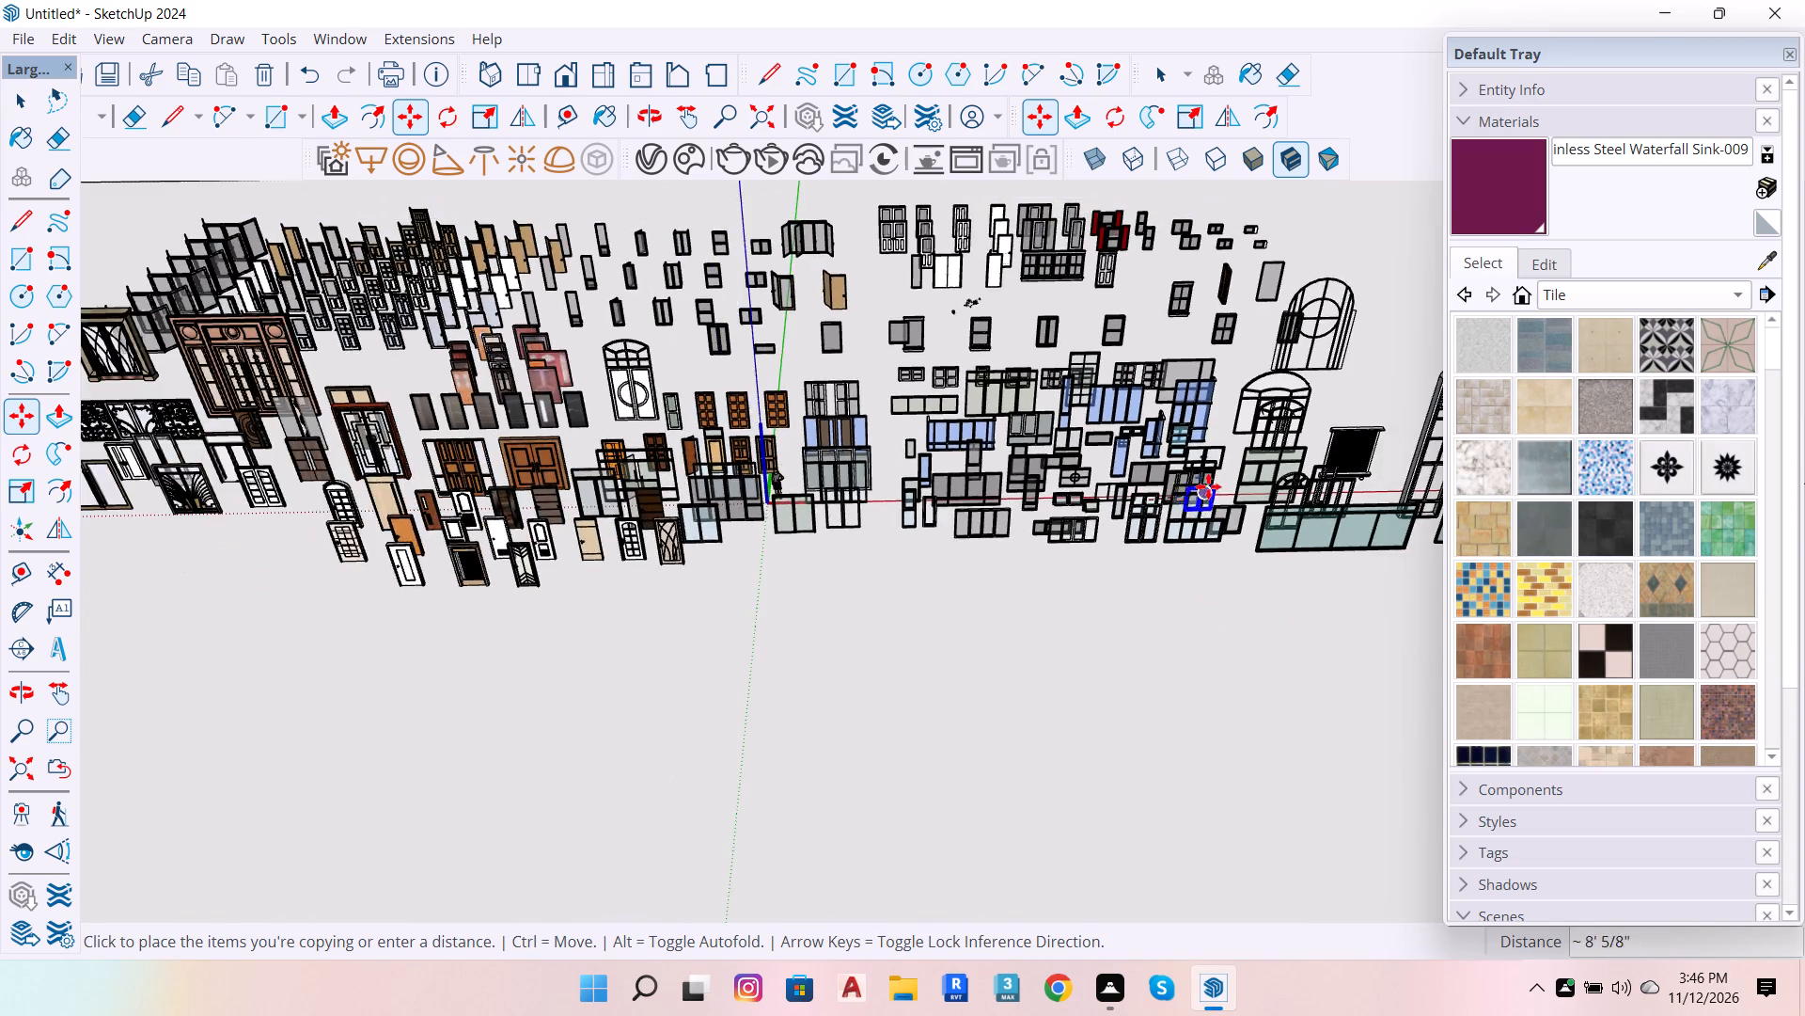
pyautogui.scroll(-13, 1201, 470)
pyautogui.scroll(6, 1154, 722)
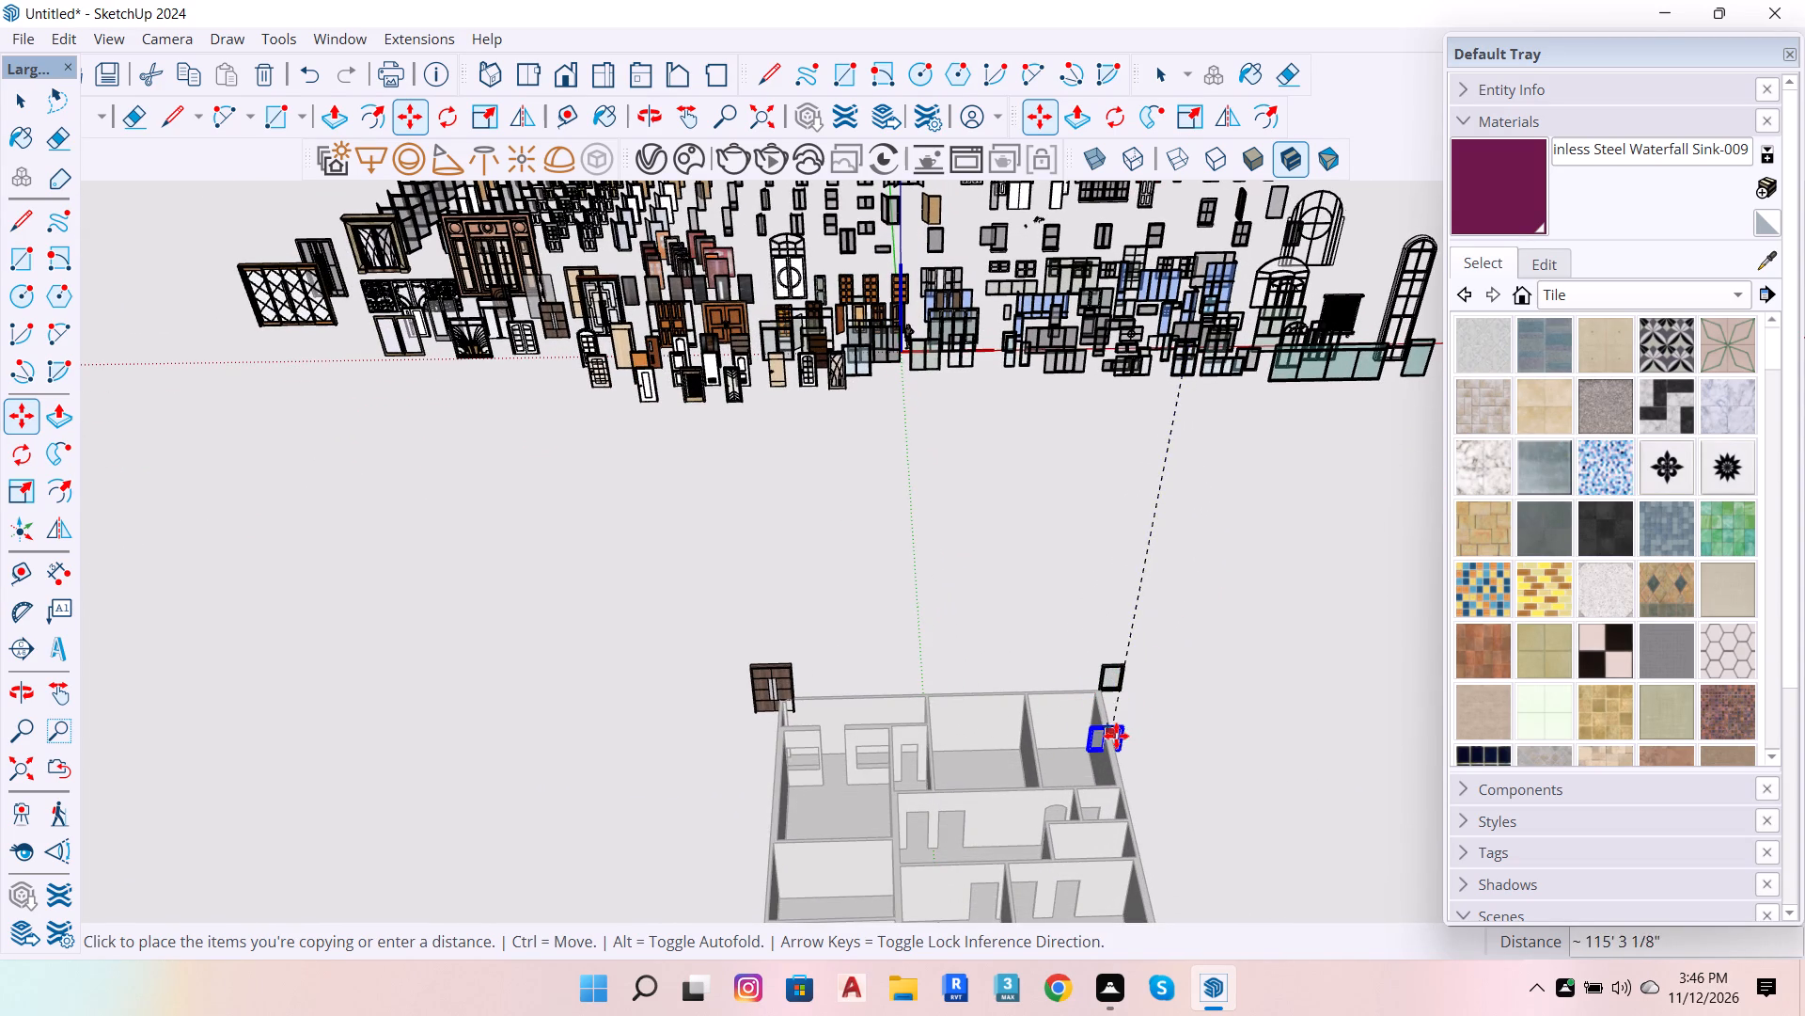
pyautogui.click(1115, 737)
# Examine the window models beyond the red axis, around the black-framed sliding doors and the dark sash and casement windows.
pyautogui.scroll(-6, 899, 559)
pyautogui.scroll(6, 1017, 310)
pyautogui.scroll(2, 1115, 249)
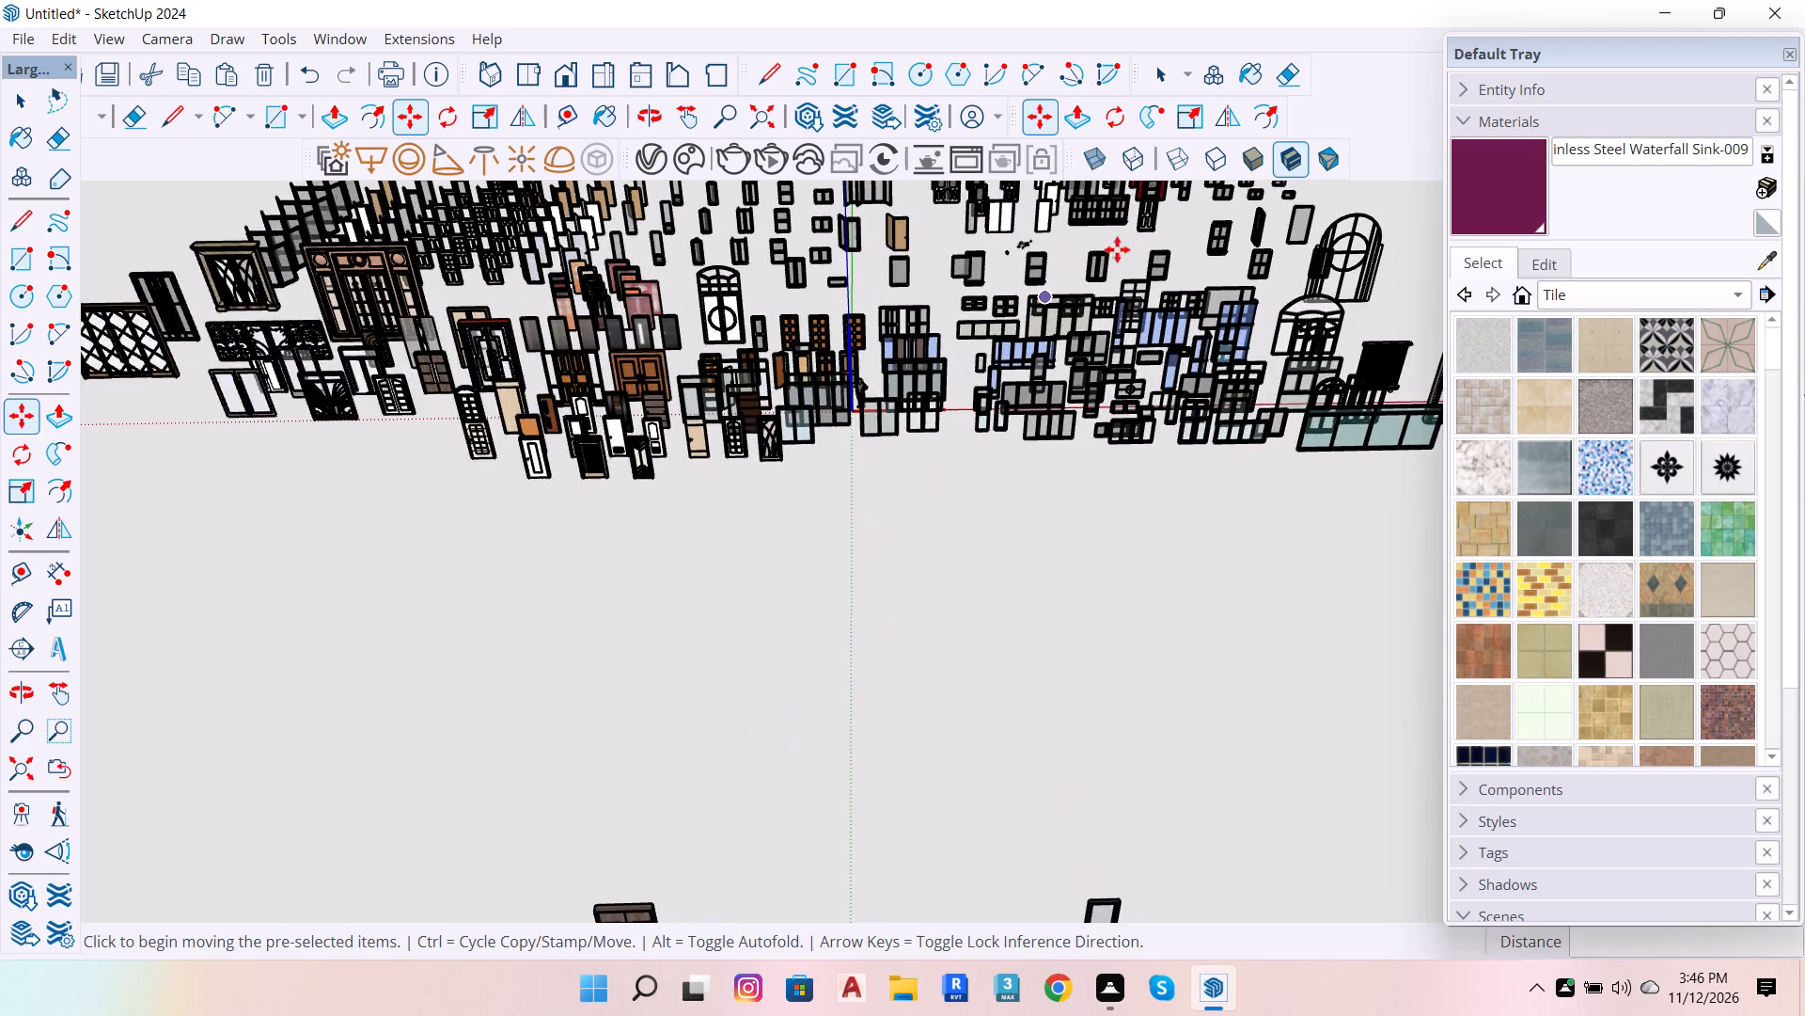
pyautogui.scroll(3, 1117, 249)
pyautogui.scroll(7, 1145, 367)
pyautogui.scroll(7, 898, 248)
pyautogui.scroll(7, 1001, 266)
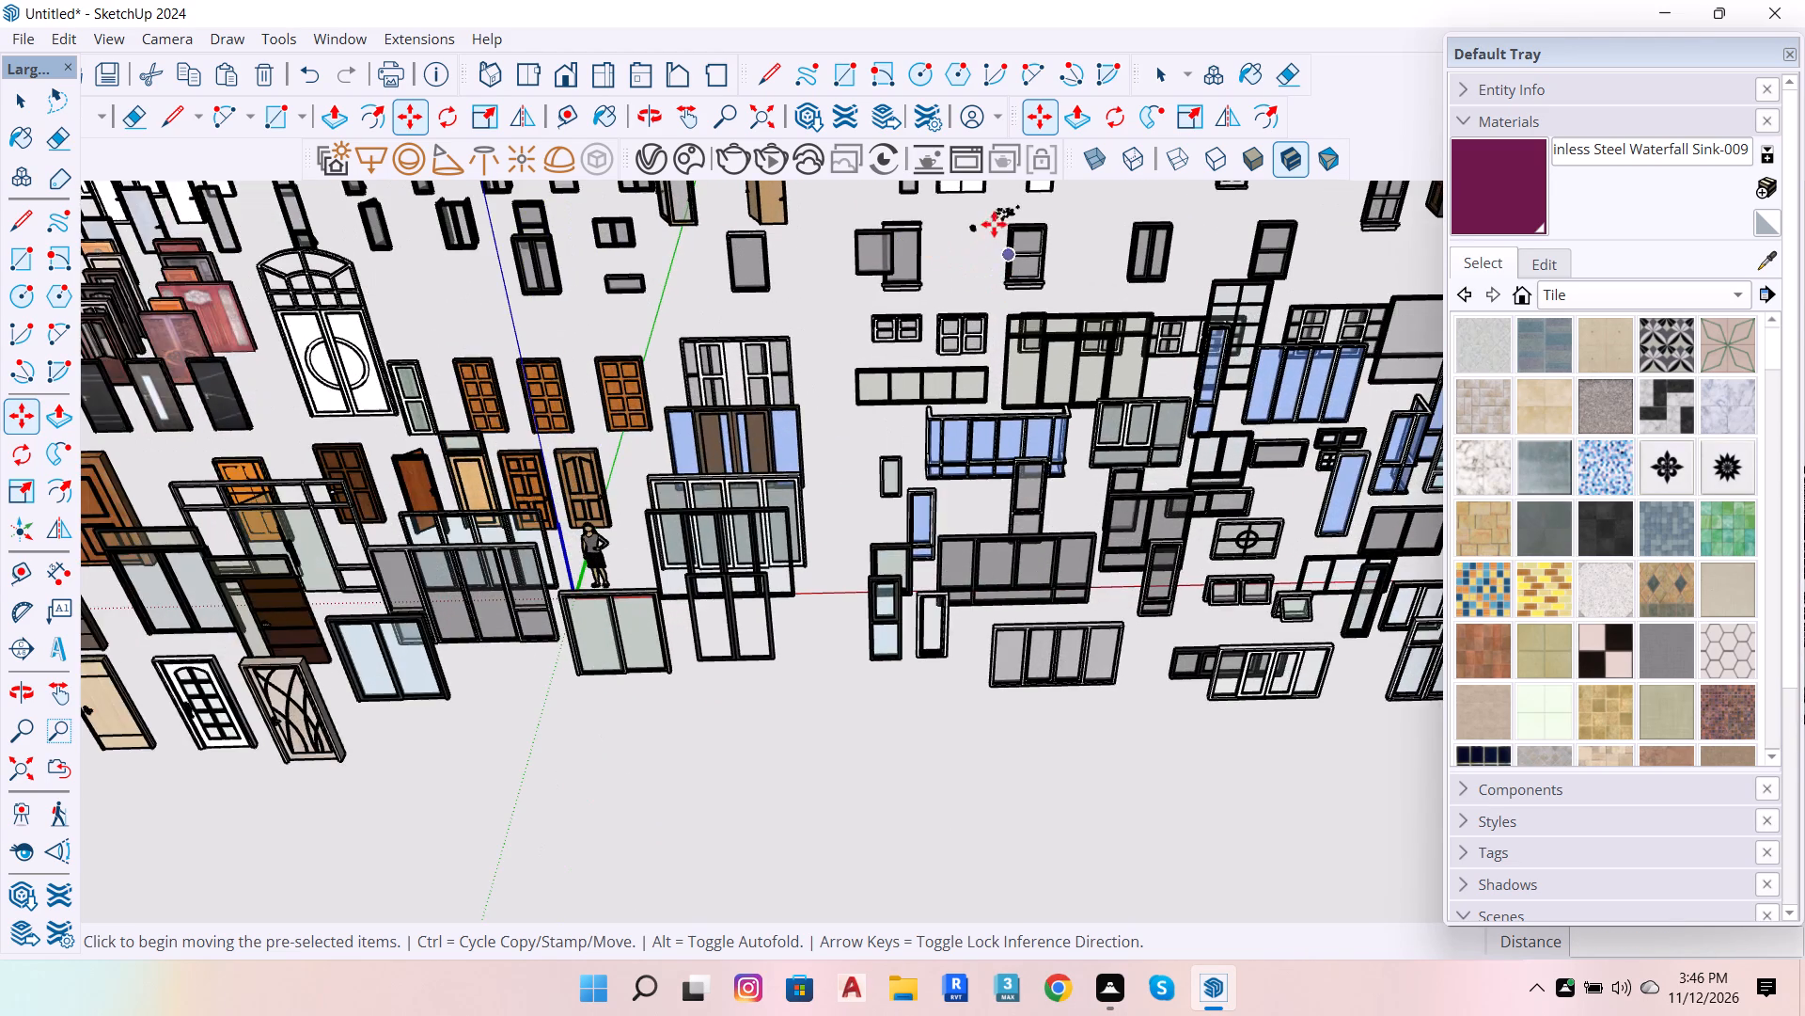
pyautogui.press('Escape')
pyautogui.press('v')
pyautogui.scroll(-7, 1014, 396)
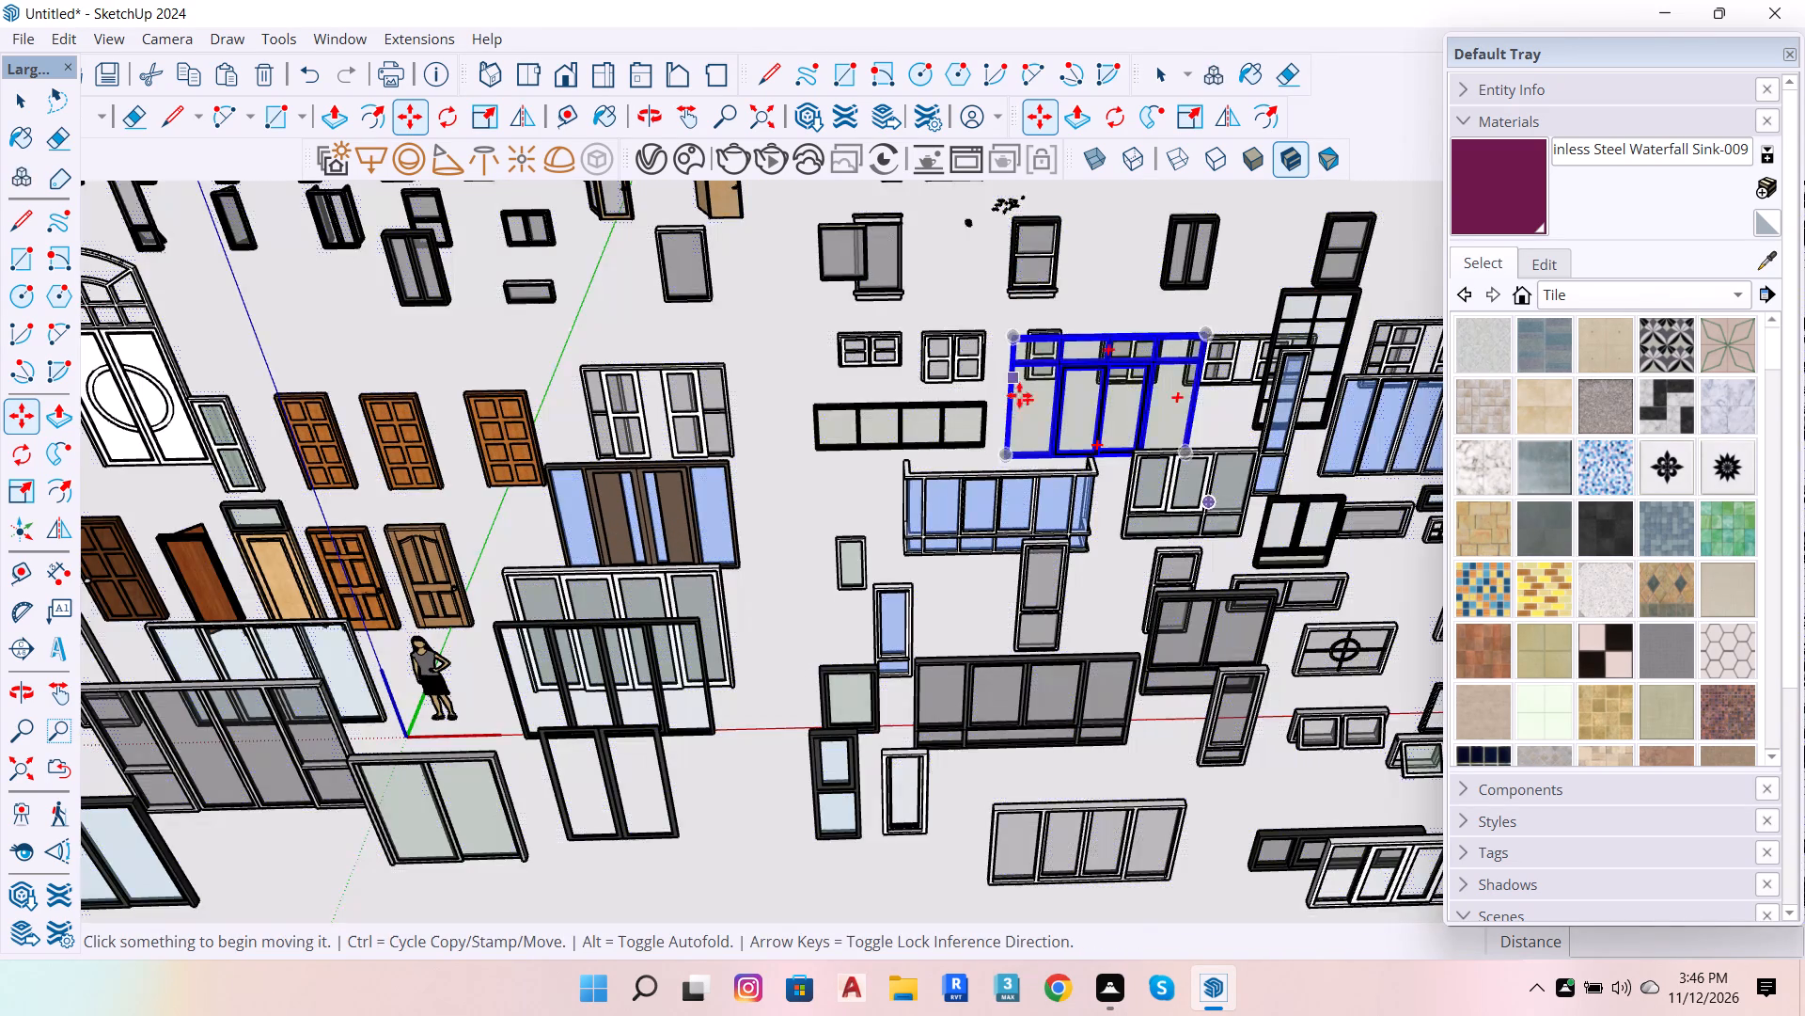
pyautogui.press('space')
pyautogui.scroll(-6, 1049, 392)
pyautogui.scroll(12, 1287, 290)
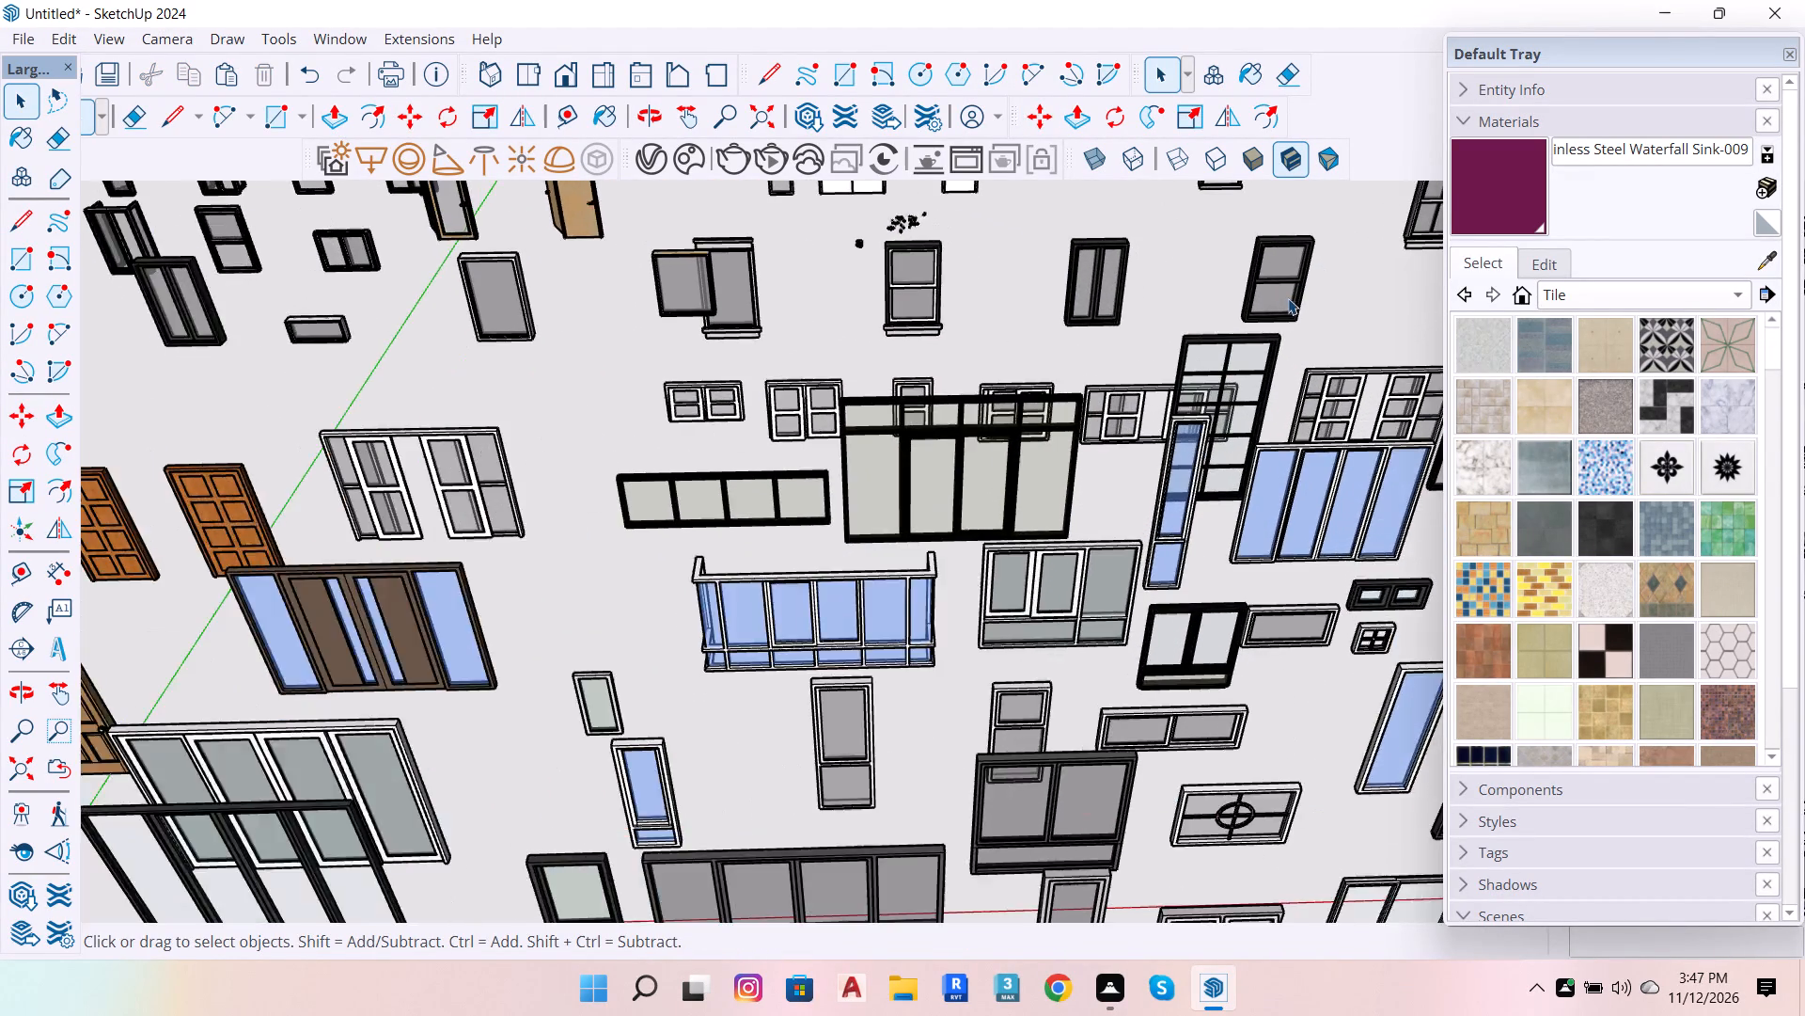
pyautogui.scroll(6, 825, 437)
pyautogui.scroll(-7, 973, 668)
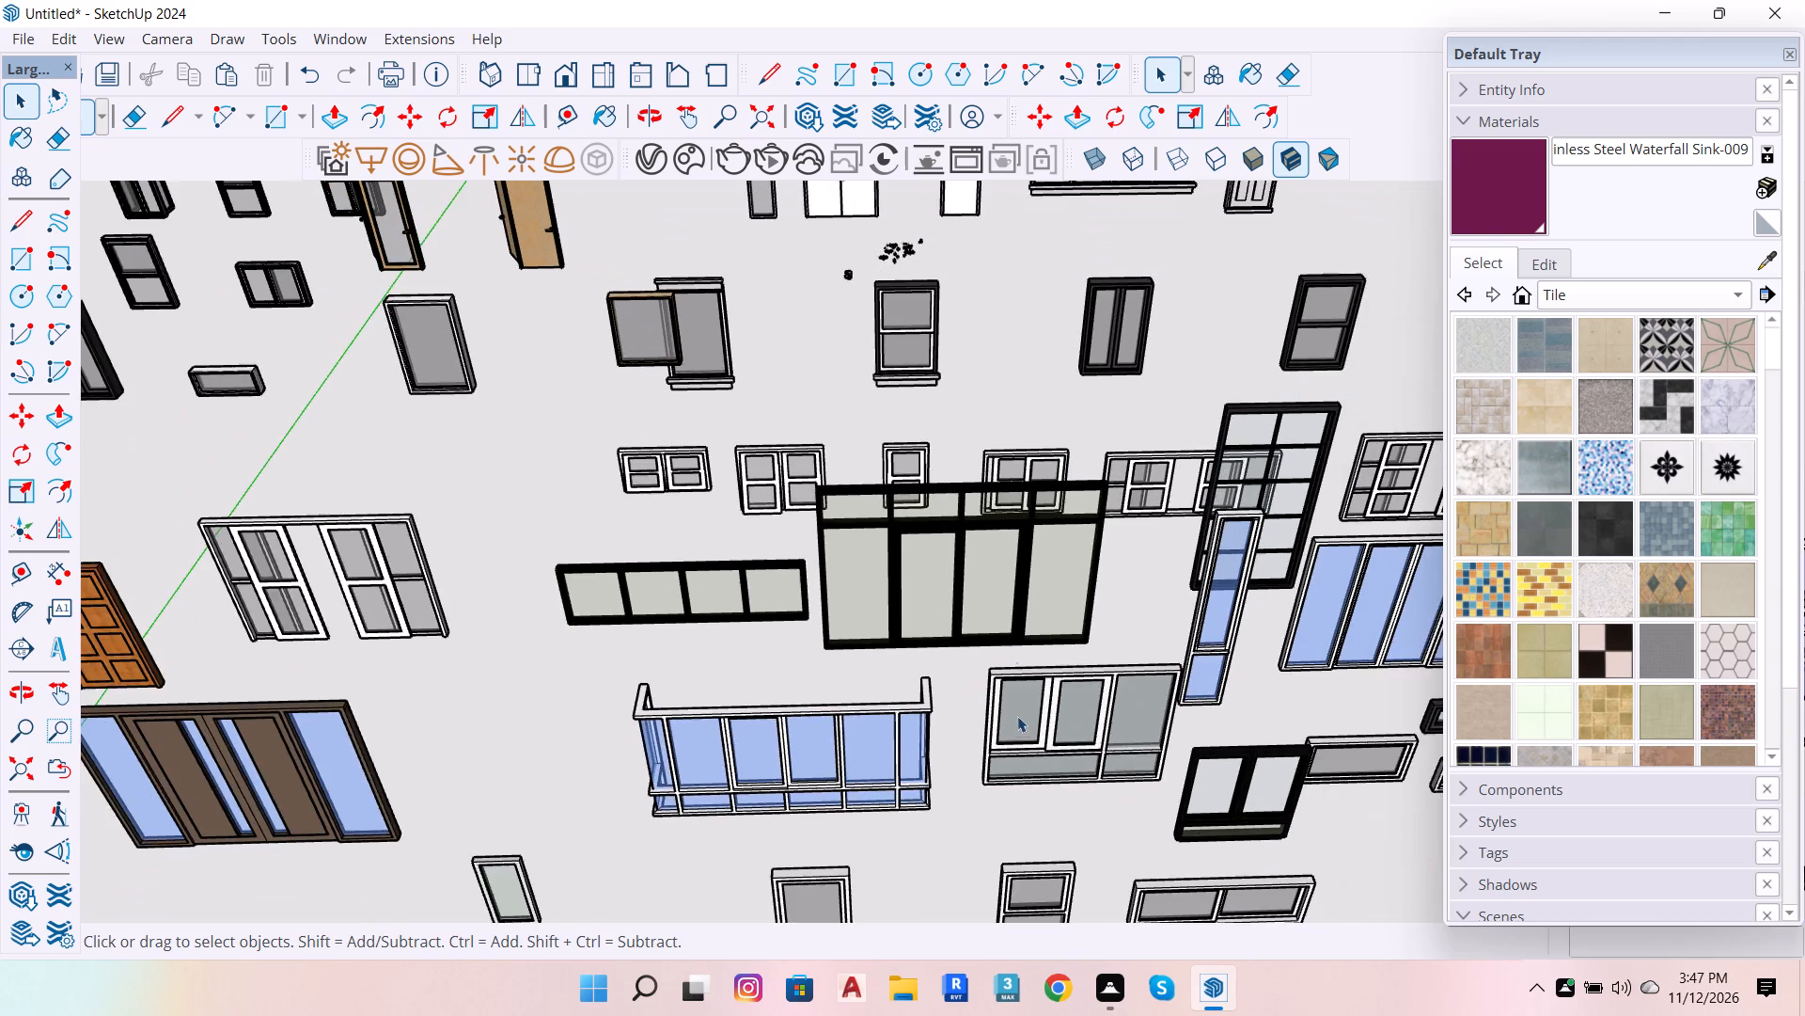
pyautogui.scroll(-6, 1017, 716)
pyautogui.scroll(-6, 1011, 630)
pyautogui.scroll(-6, 1074, 686)
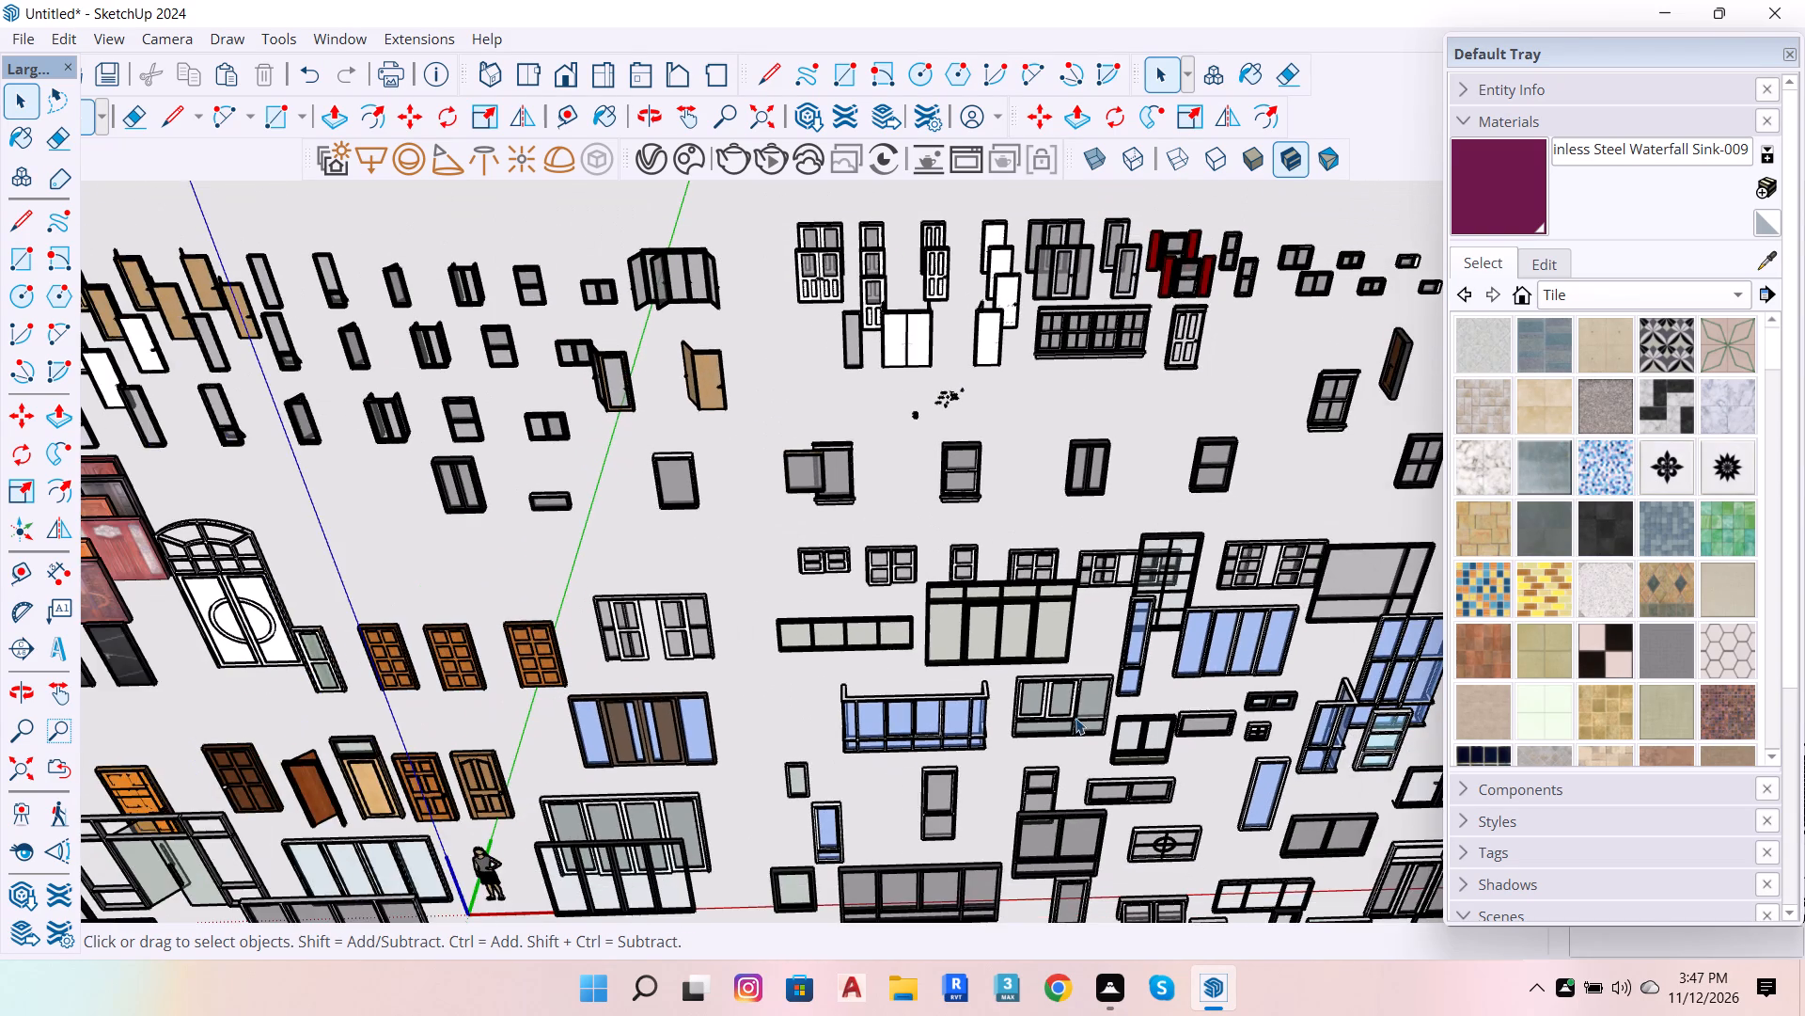
pyautogui.scroll(-3, 1023, 775)
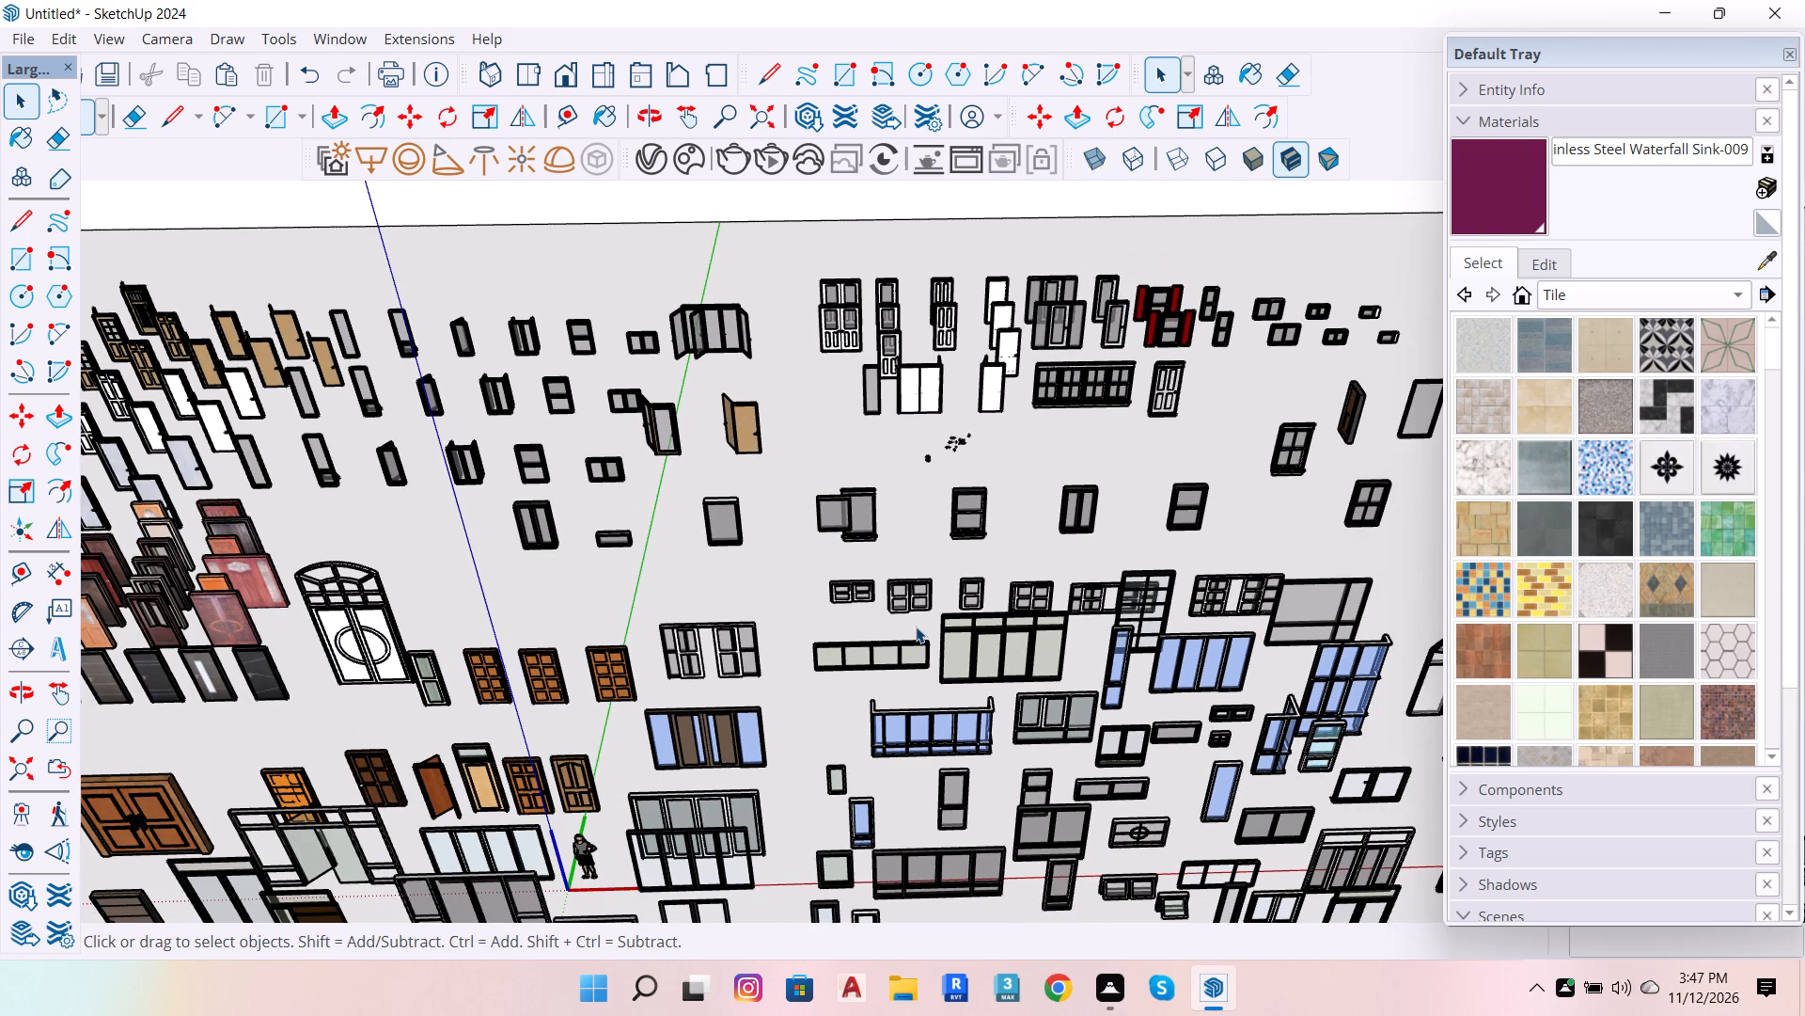
# Examine the dark-framed double-pane window near the green axis and the rows of casement windows around it.
pyautogui.press('o')
pyautogui.moveTo(942, 653); pyautogui.dragTo(962, 754)
pyautogui.scroll(-5, 1177, 500)
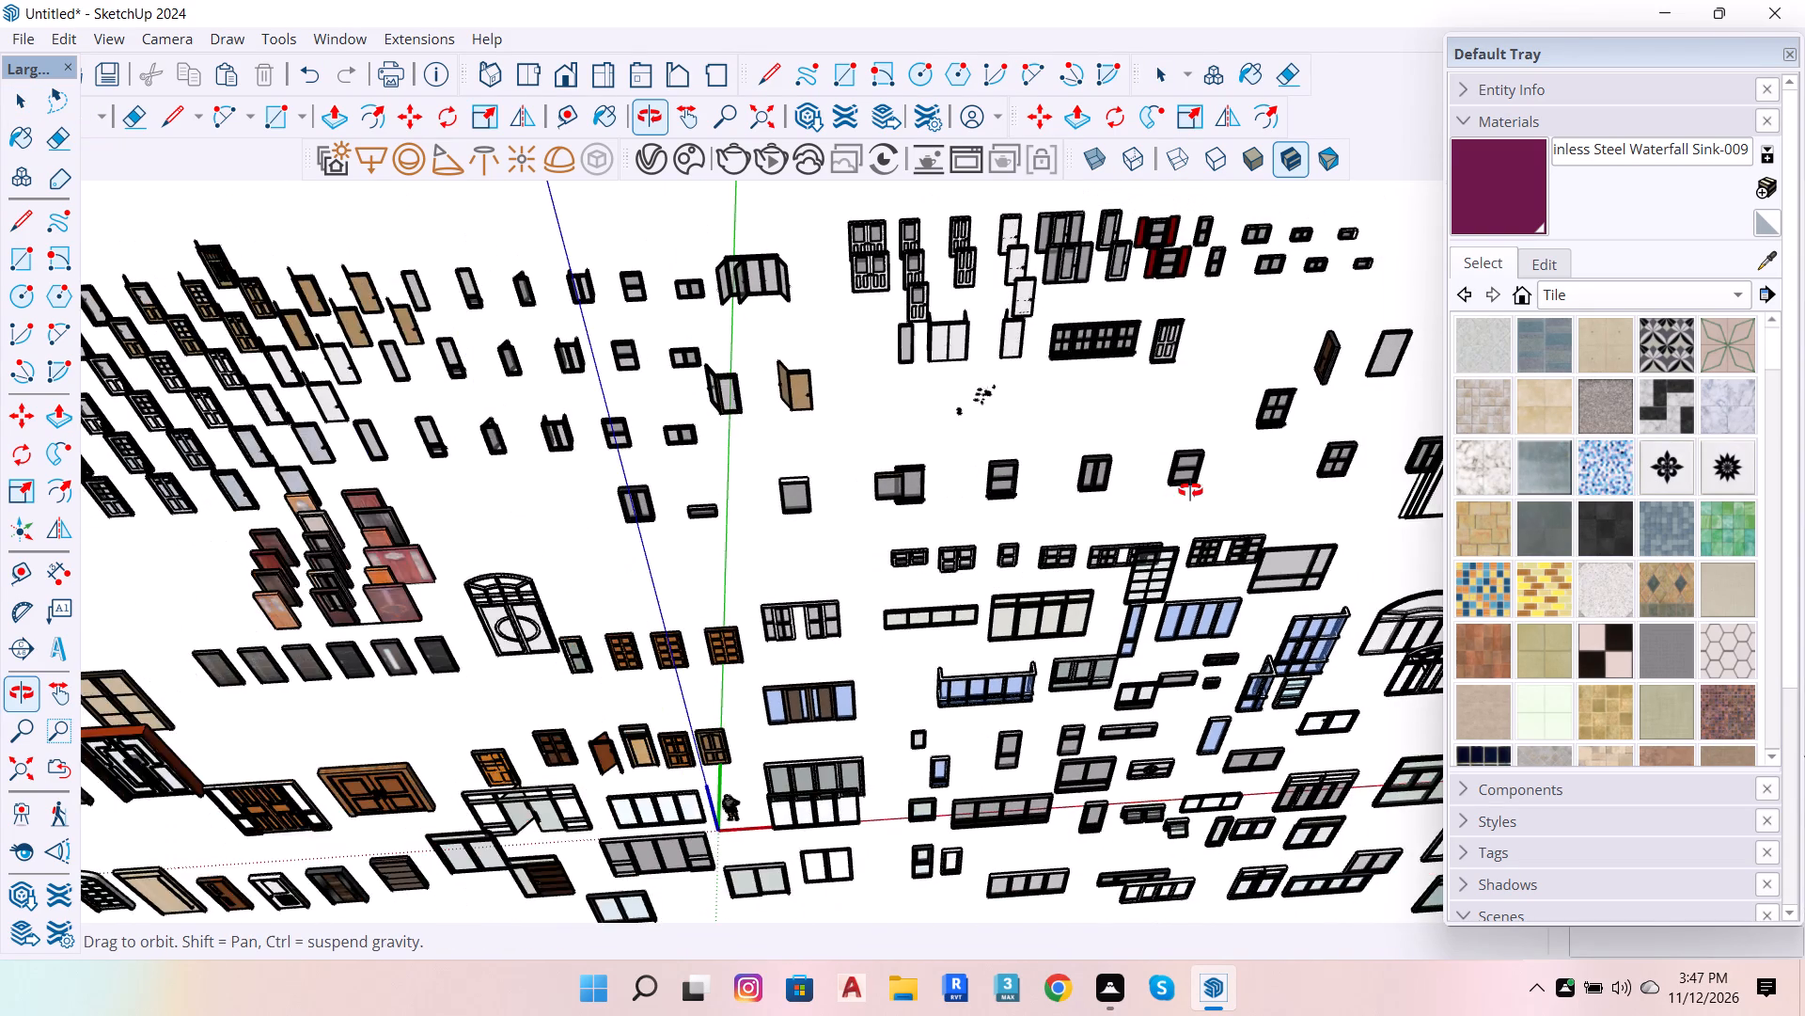
pyautogui.scroll(-6, 1199, 483)
pyautogui.scroll(6, 888, 483)
pyautogui.scroll(13, 690, 503)
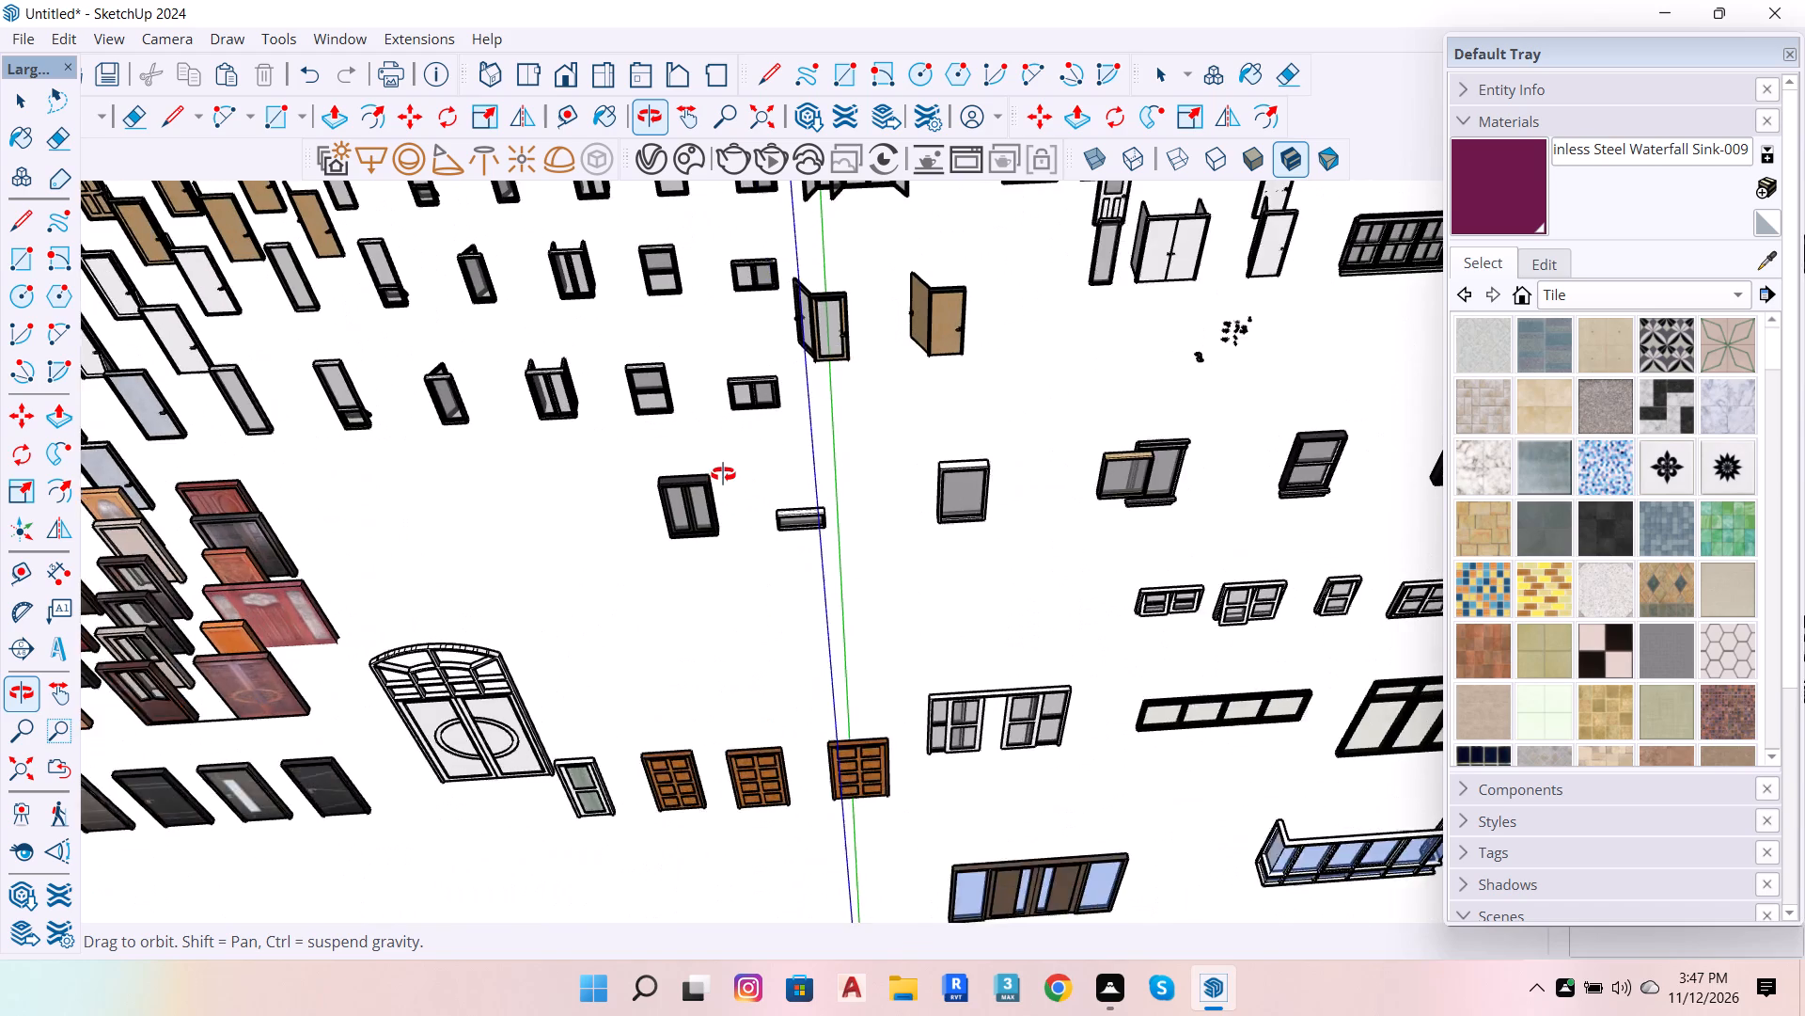
pyautogui.scroll(-6, 1388, 494)
pyautogui.scroll(-5, 1180, 521)
pyautogui.scroll(8, 953, 502)
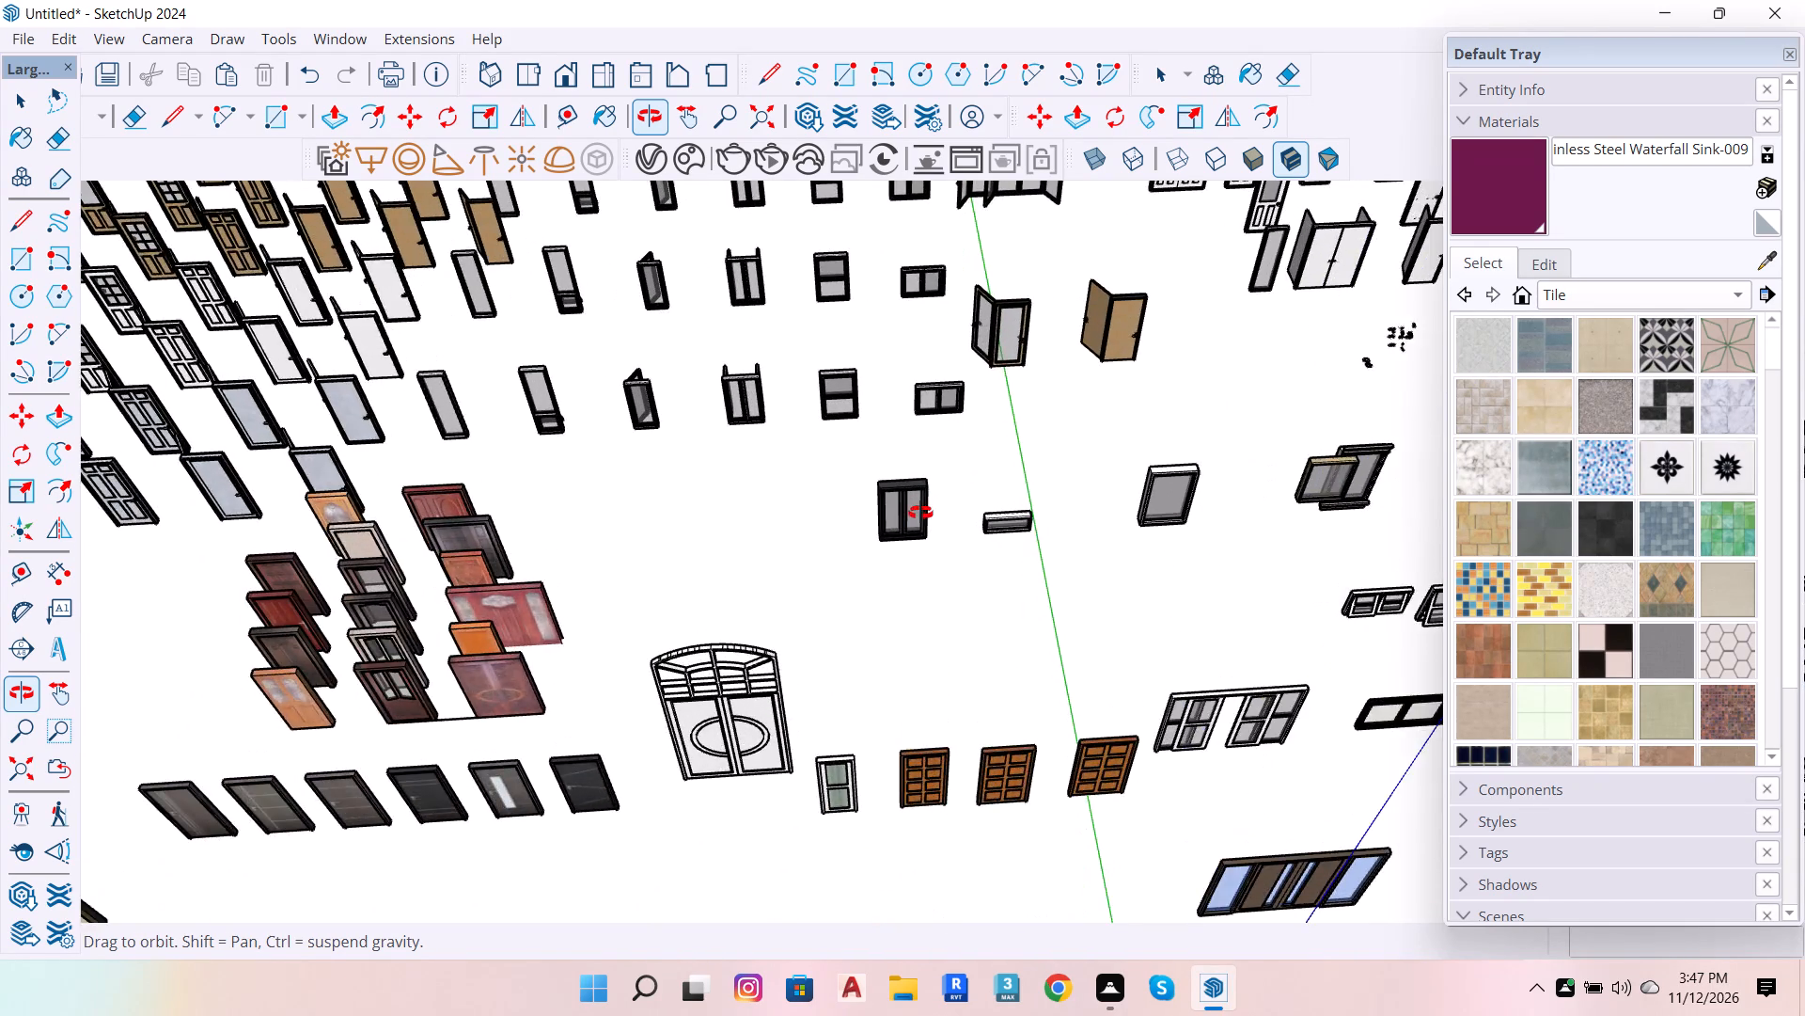
pyautogui.scroll(5, 920, 513)
pyautogui.press('space')
pyautogui.scroll(18, 908, 468)
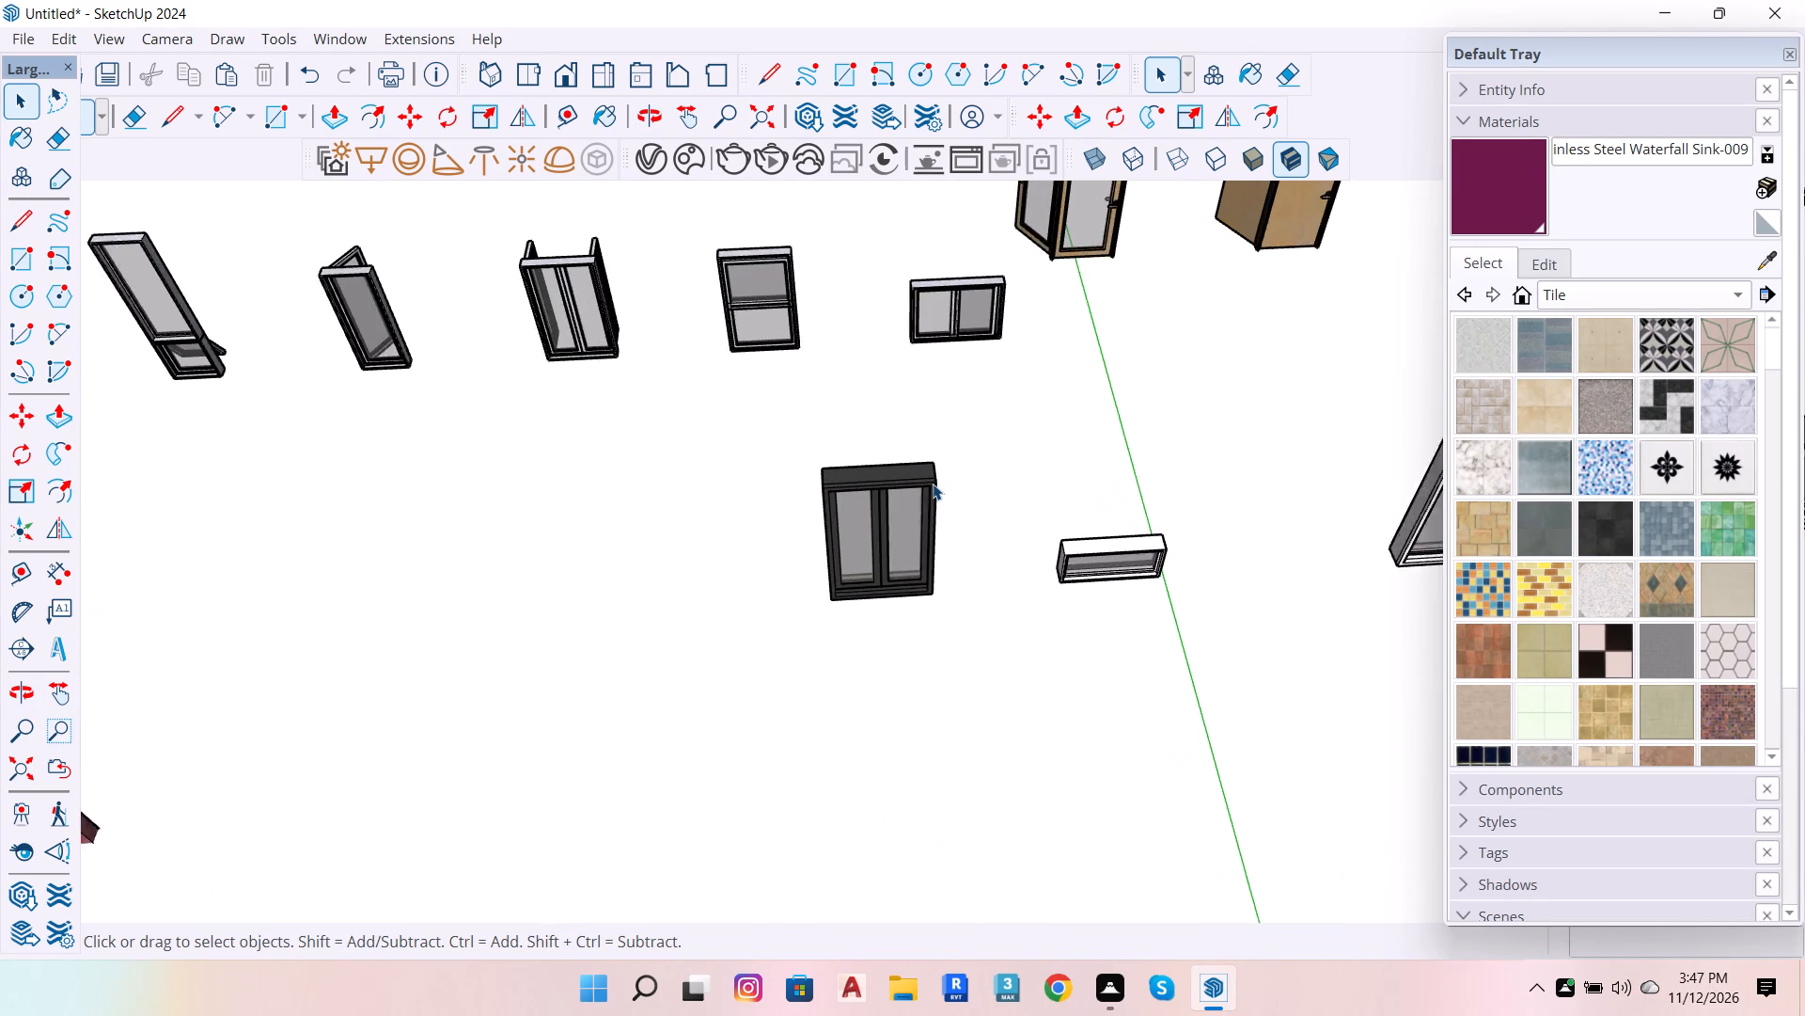
pyautogui.scroll(13, 922, 490)
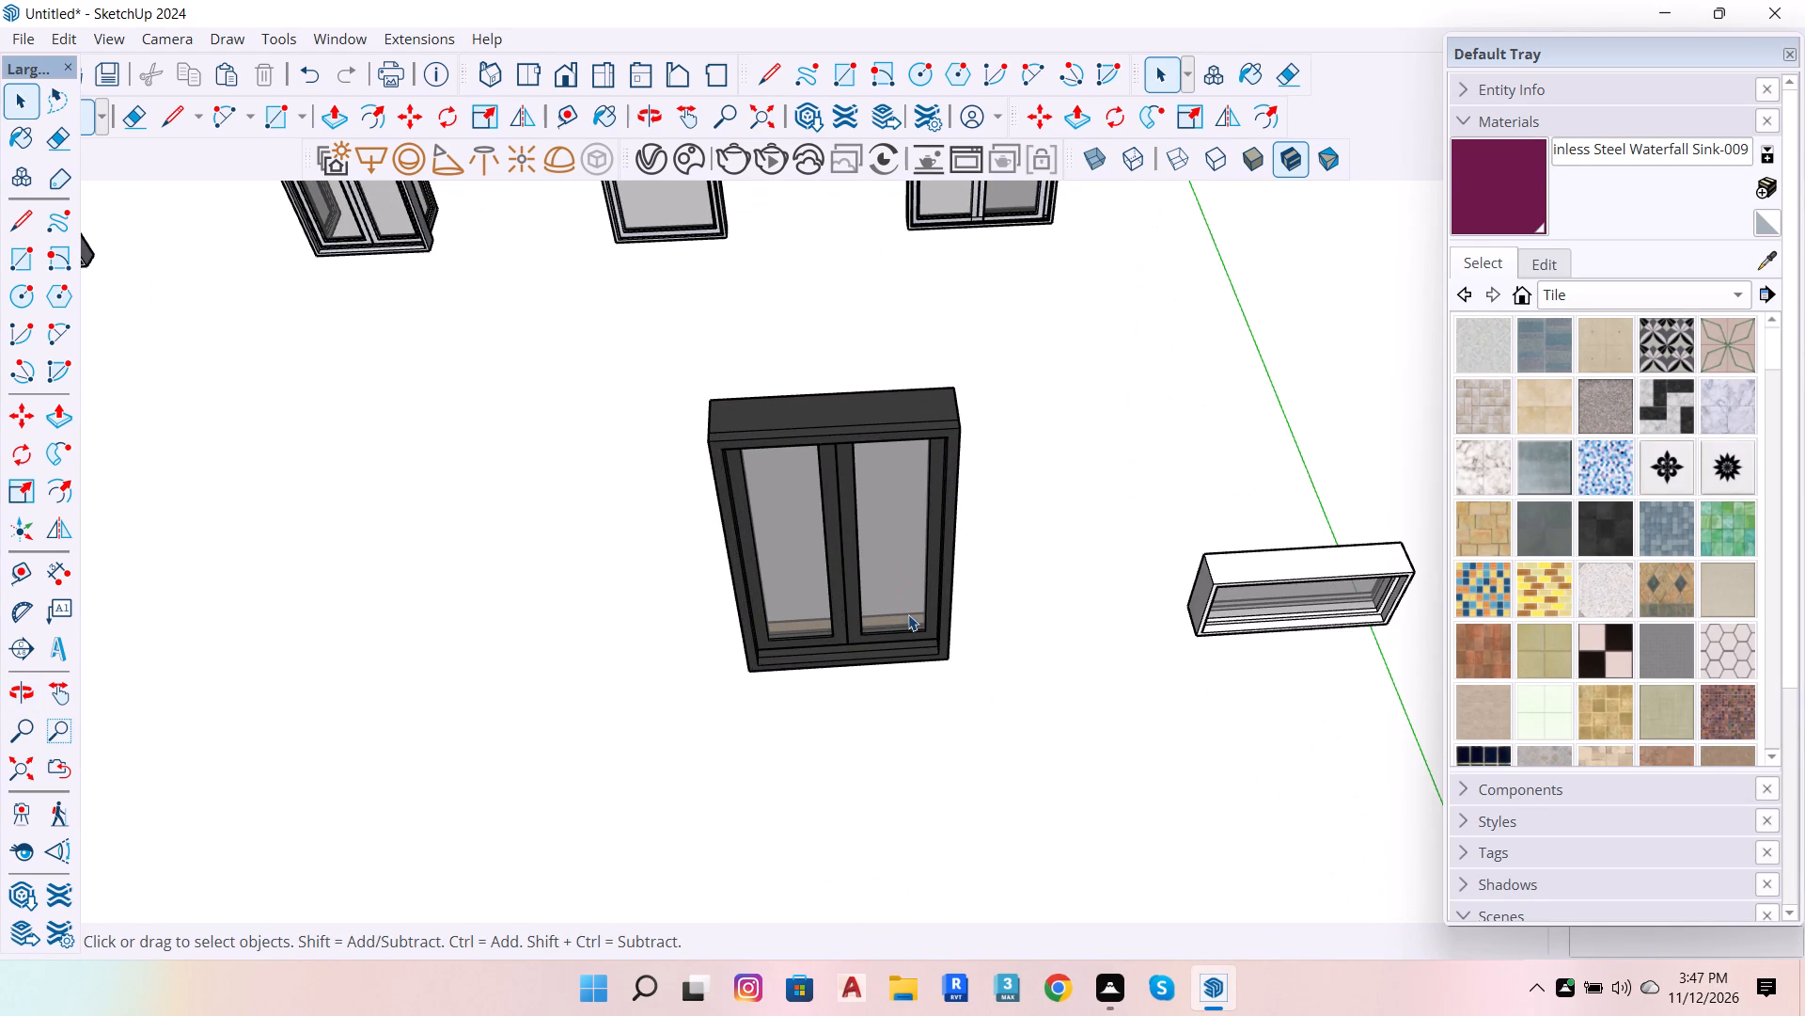
pyautogui.press('o')
pyautogui.moveTo(886, 470); pyautogui.dragTo(841, 123)
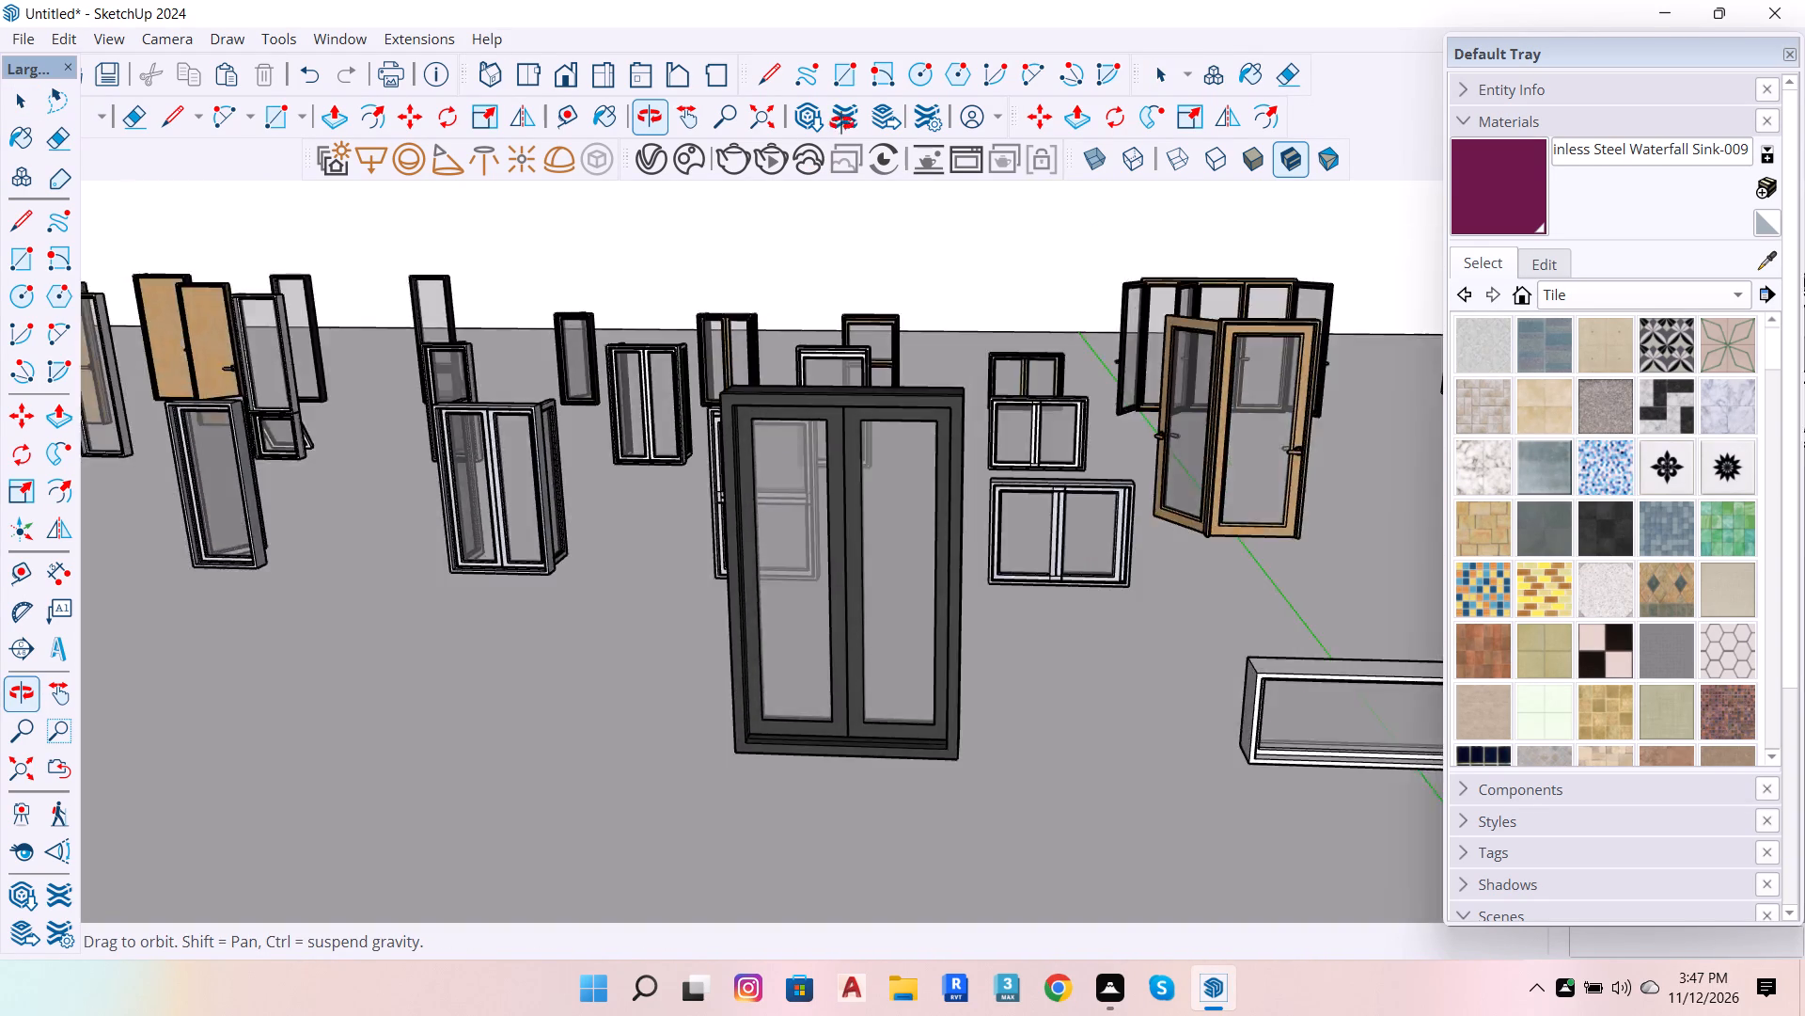
pyautogui.moveTo(841, 123); pyautogui.dragTo(905, 527)
pyautogui.press('n')
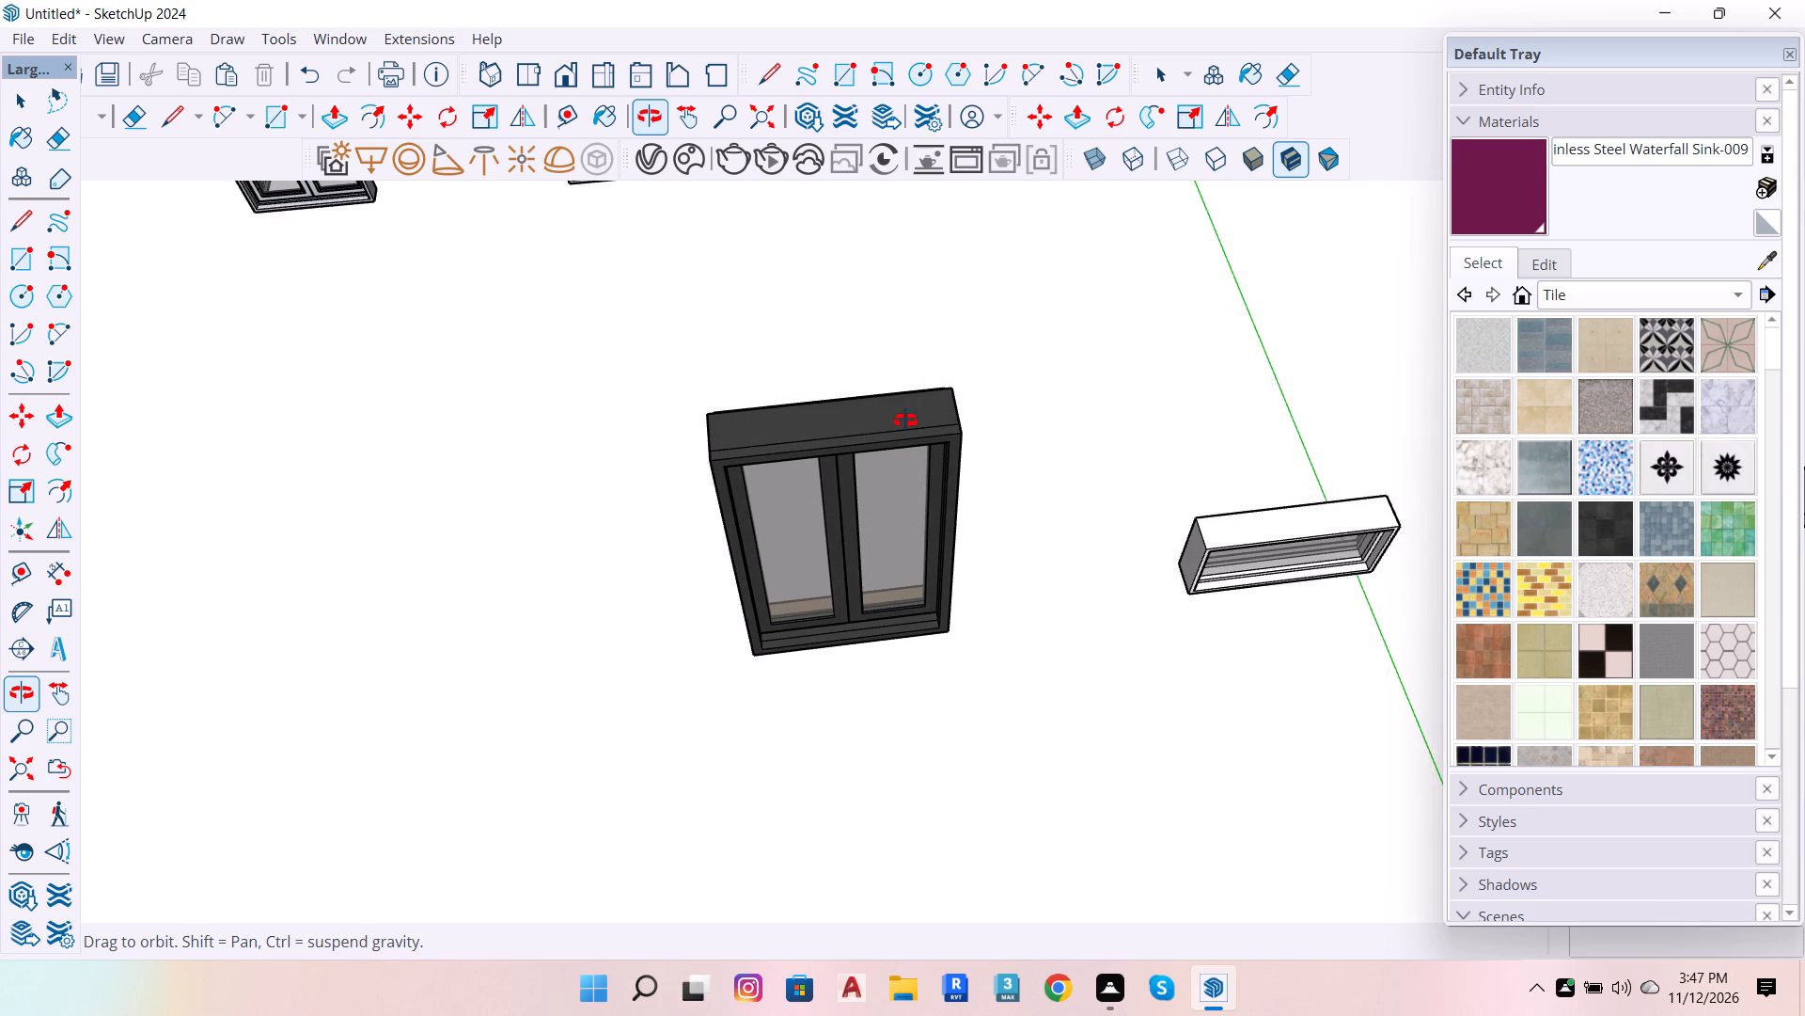
# Copy the dark-framed double-pane window near the green axis about 153' to the house corner beside the previously copied small dark window.
pyautogui.press('space')
pyautogui.click(906, 420)
pyautogui.press('m')
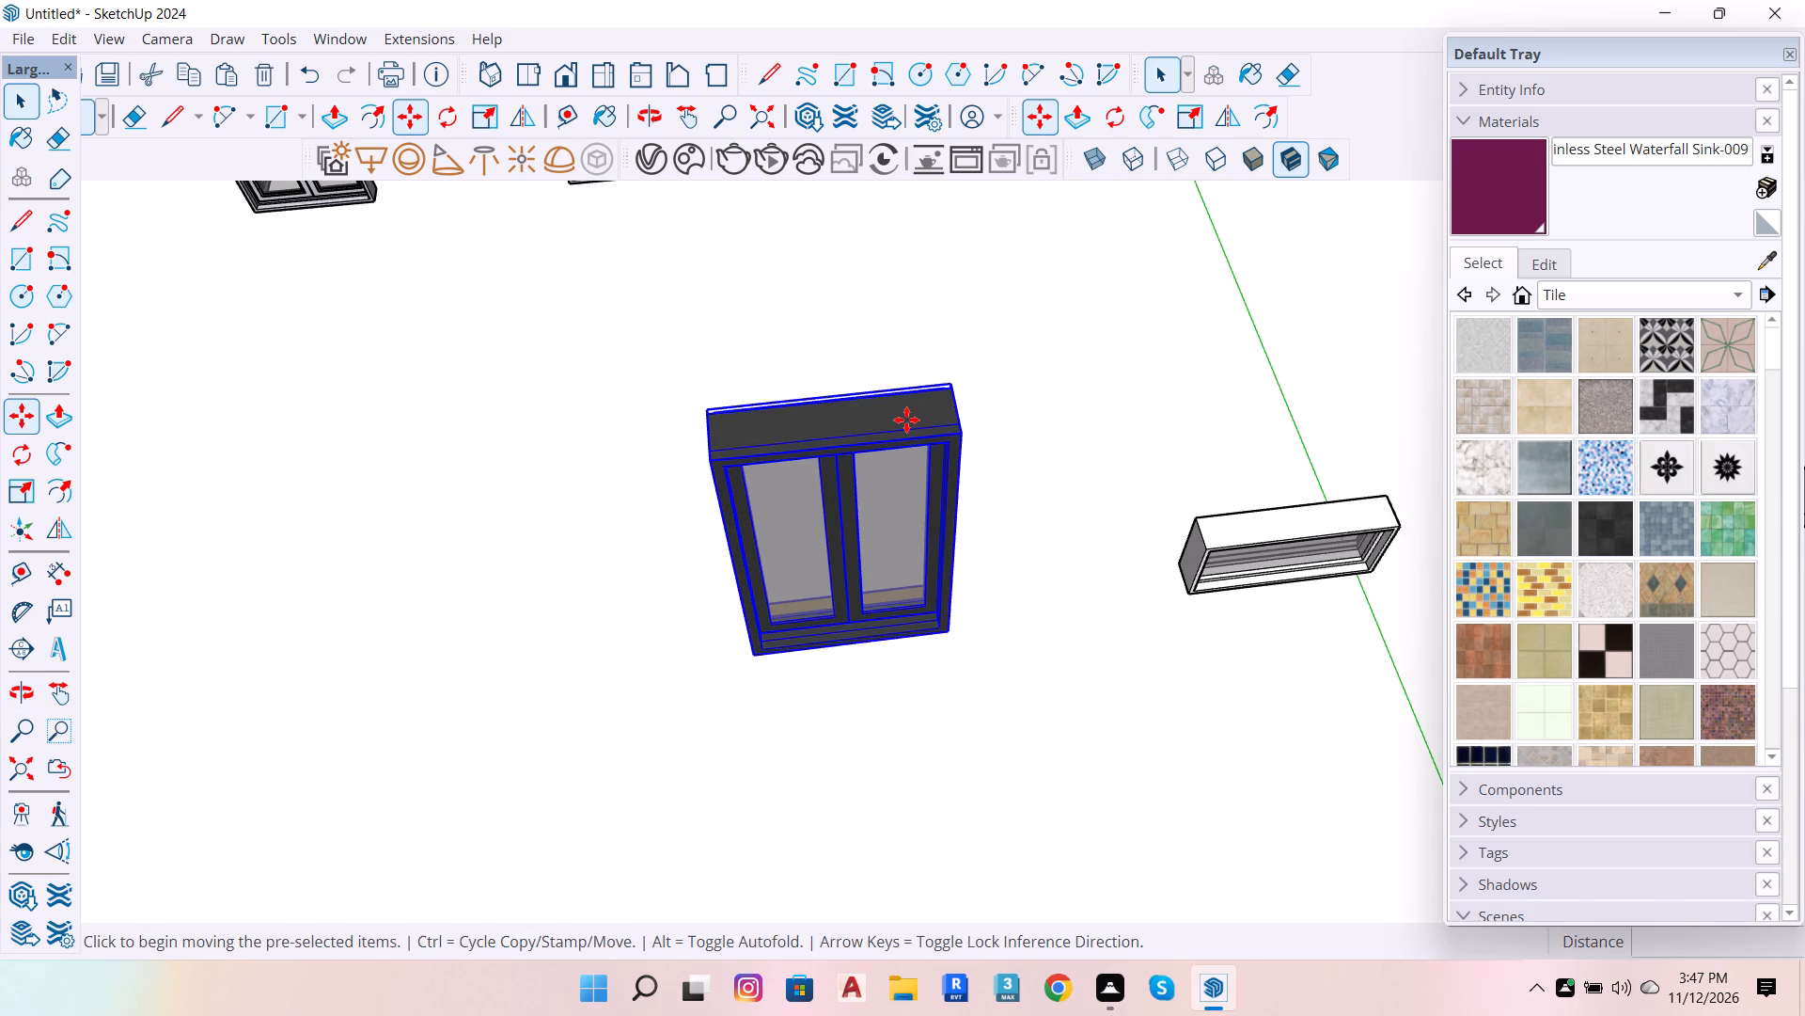
pyautogui.click(906, 420)
pyautogui.scroll(-5, 992, 536)
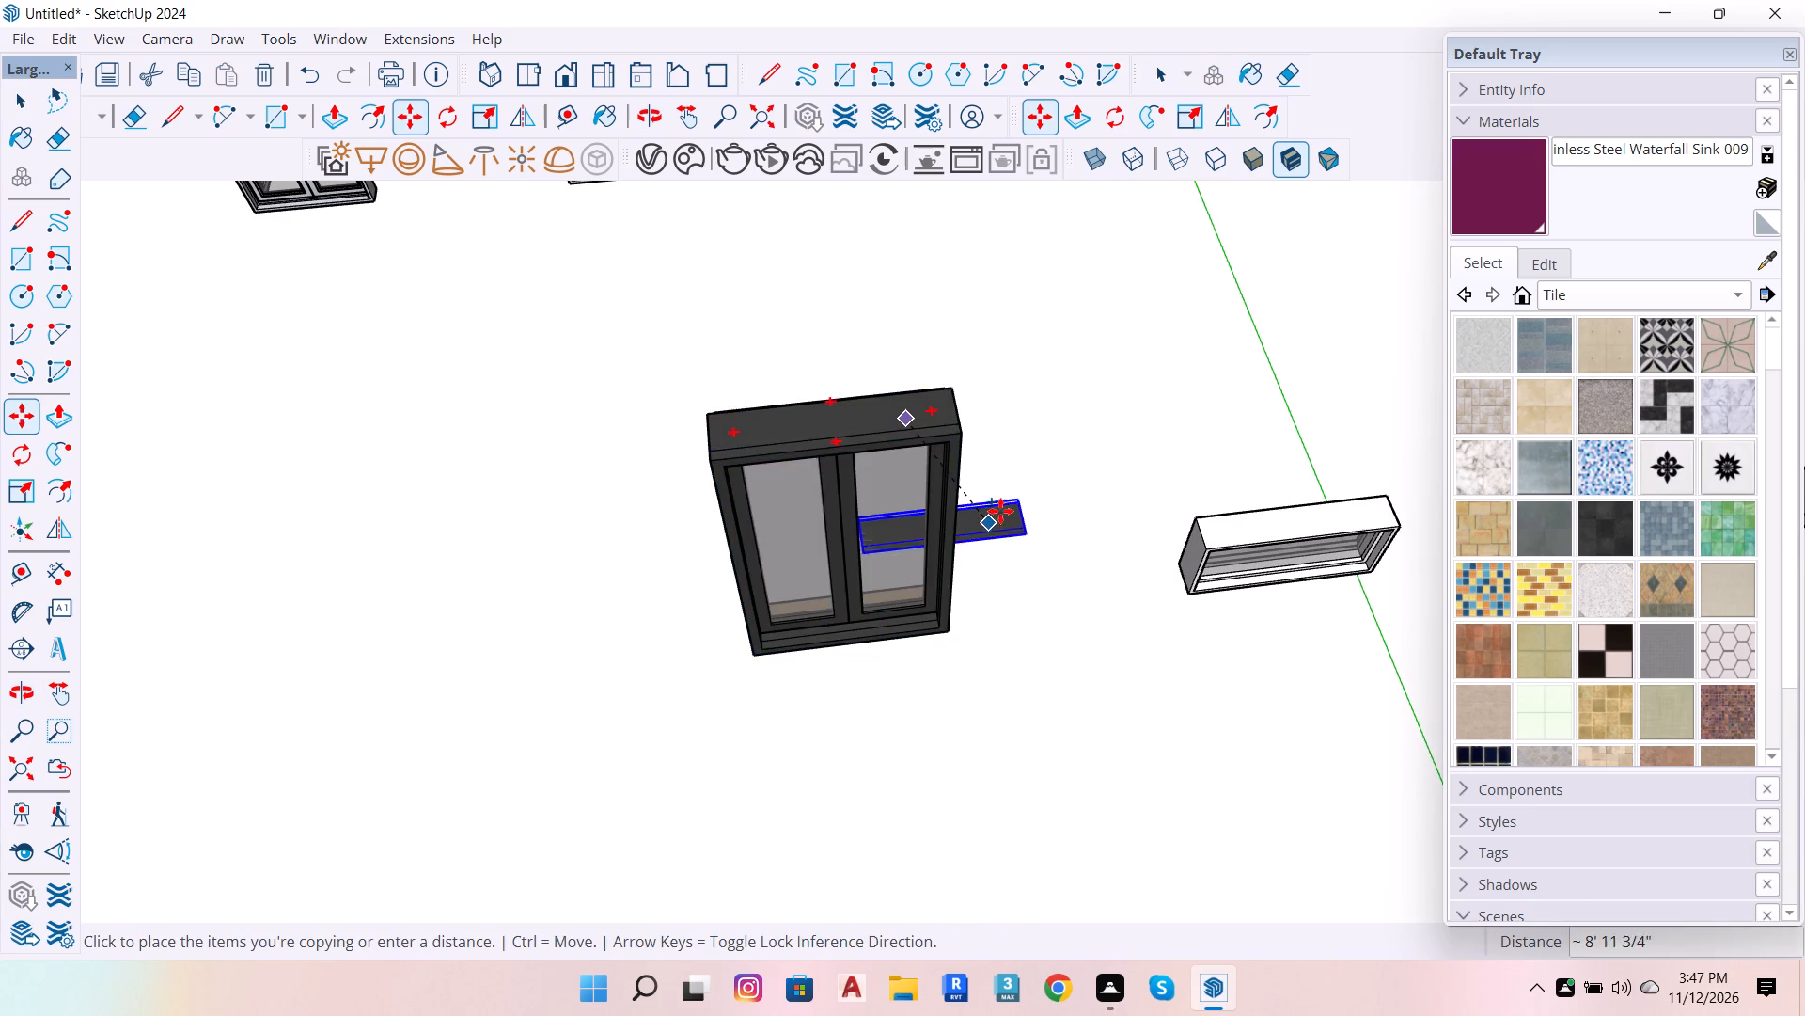
pyautogui.scroll(-9, 1000, 511)
pyautogui.scroll(-12, 1028, 338)
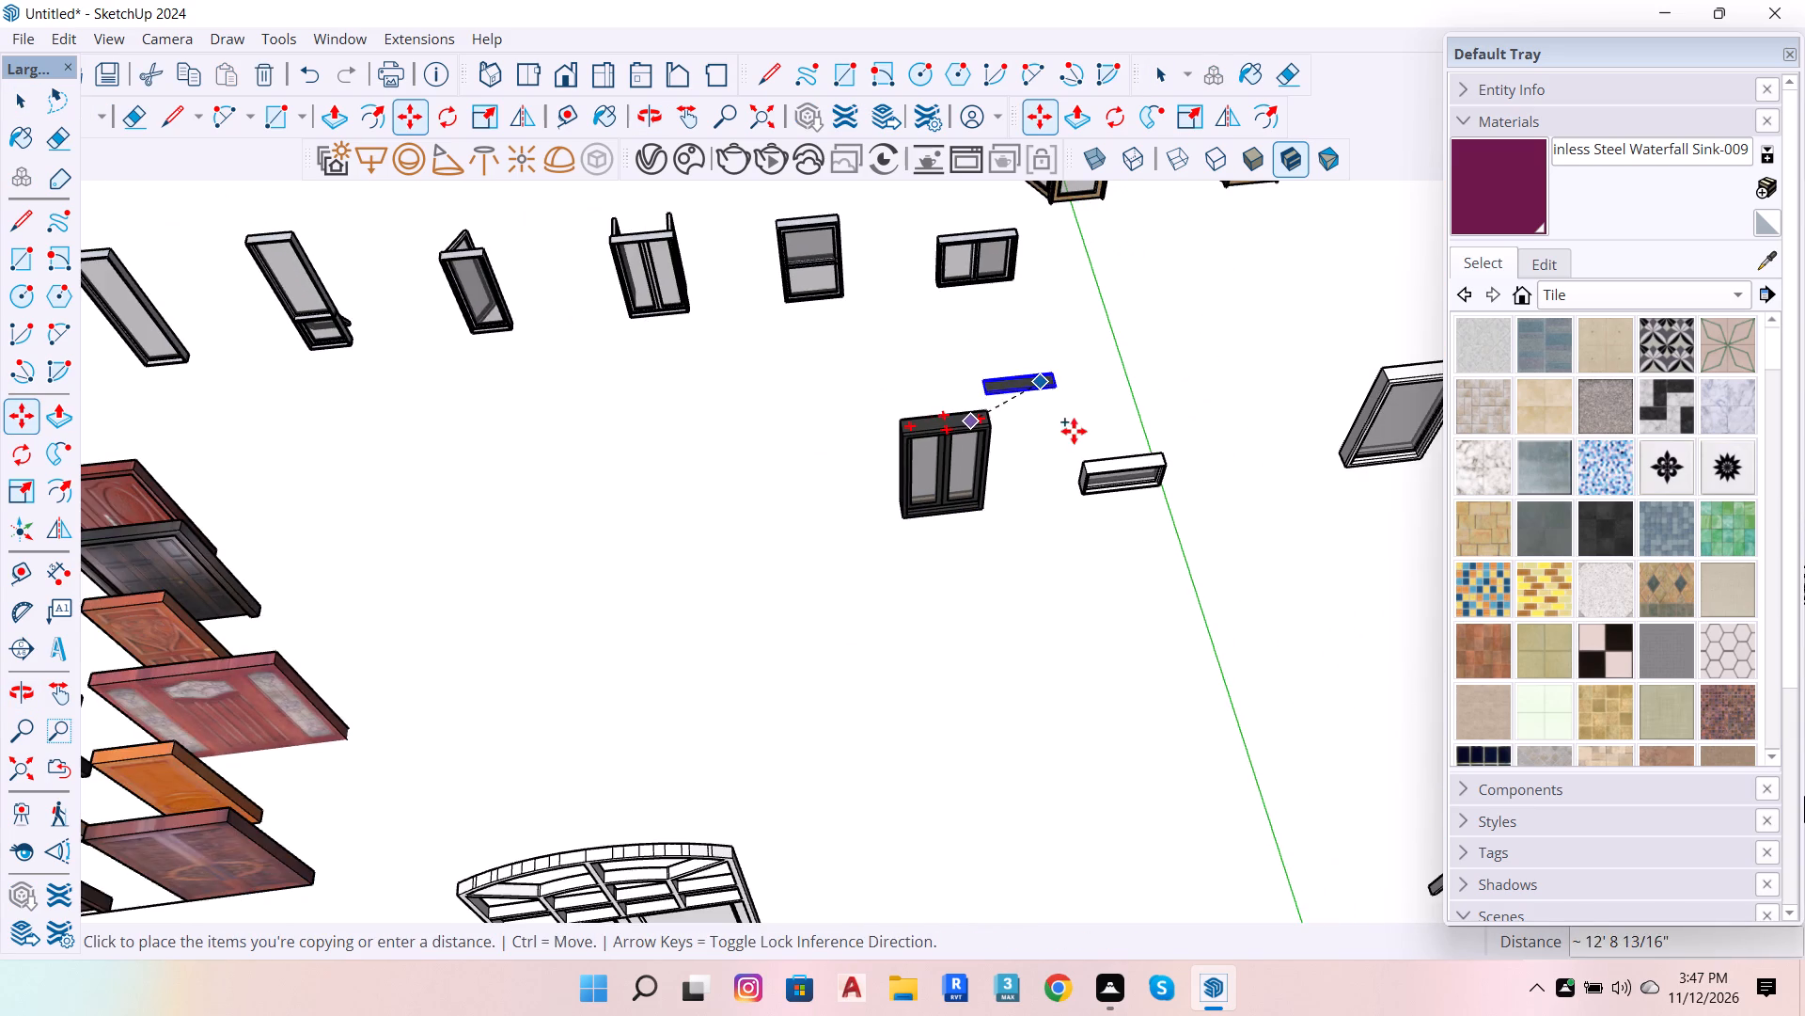
pyautogui.scroll(-6, 1079, 443)
pyautogui.scroll(2, 1079, 443)
pyautogui.scroll(-9, 1079, 443)
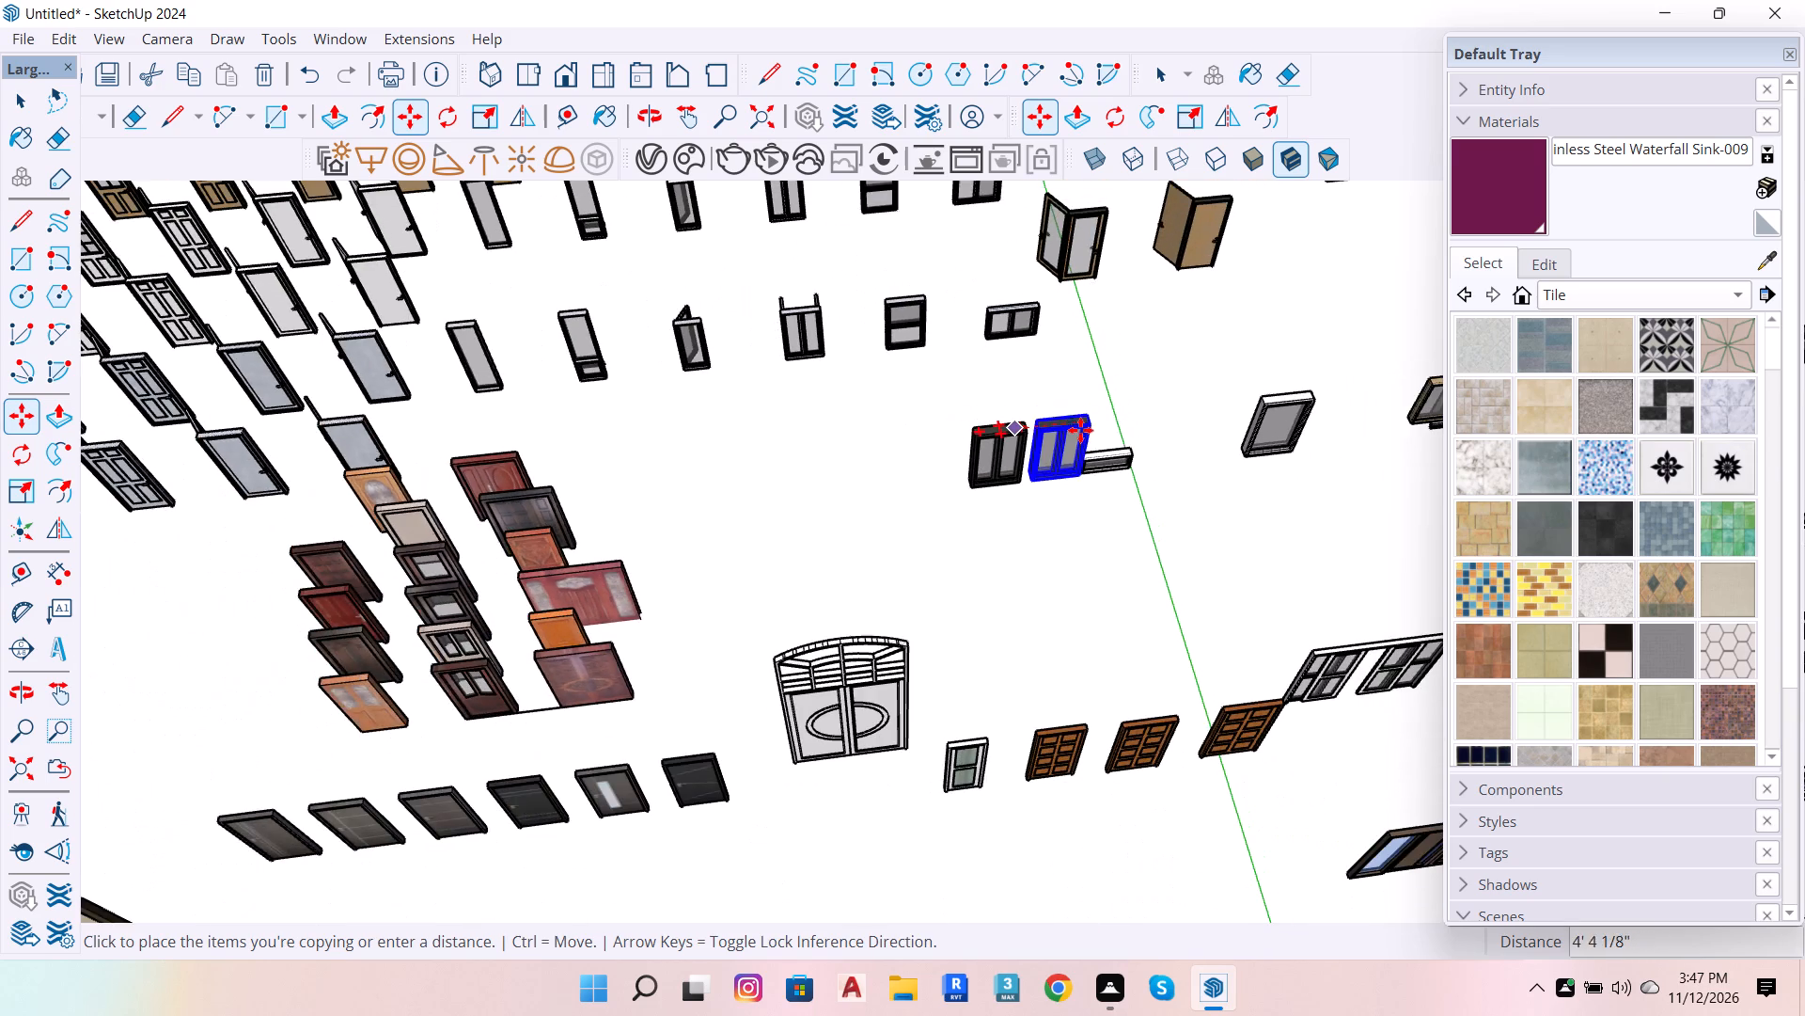
pyautogui.scroll(-19, 1080, 430)
pyautogui.scroll(-13, 1074, 398)
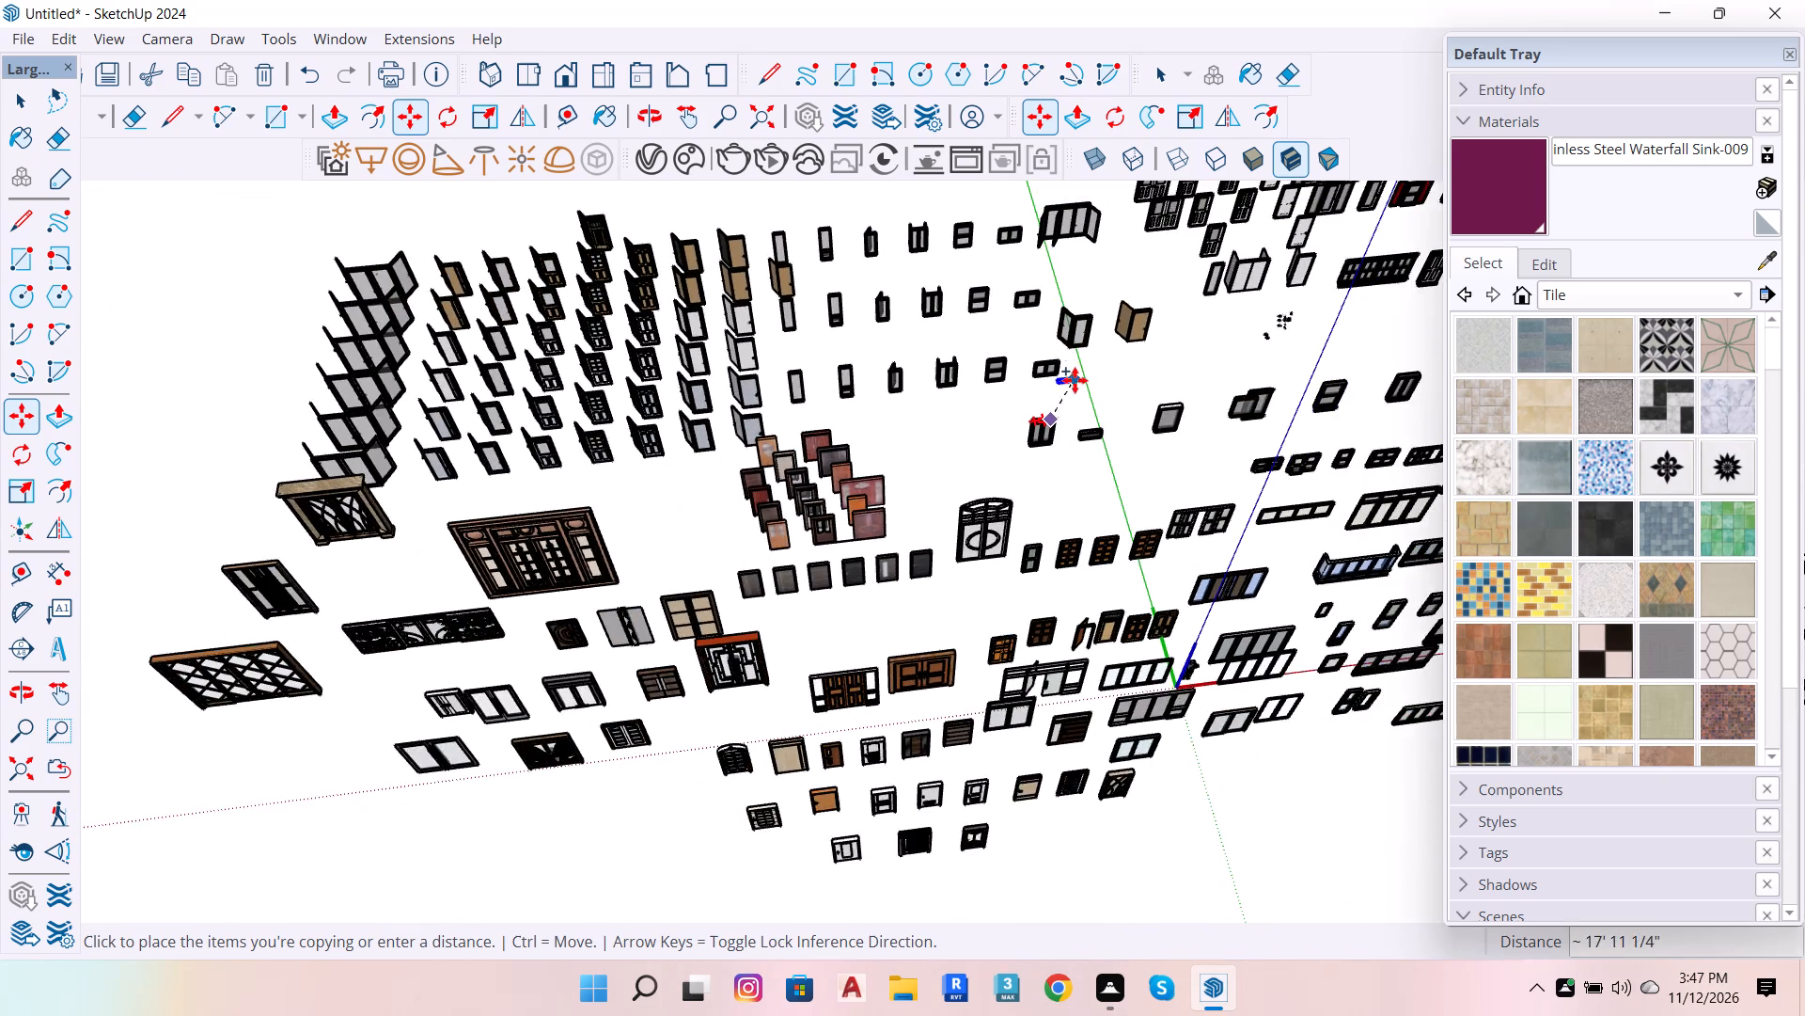
pyautogui.scroll(-14, 1075, 373)
pyautogui.scroll(-14, 1075, 368)
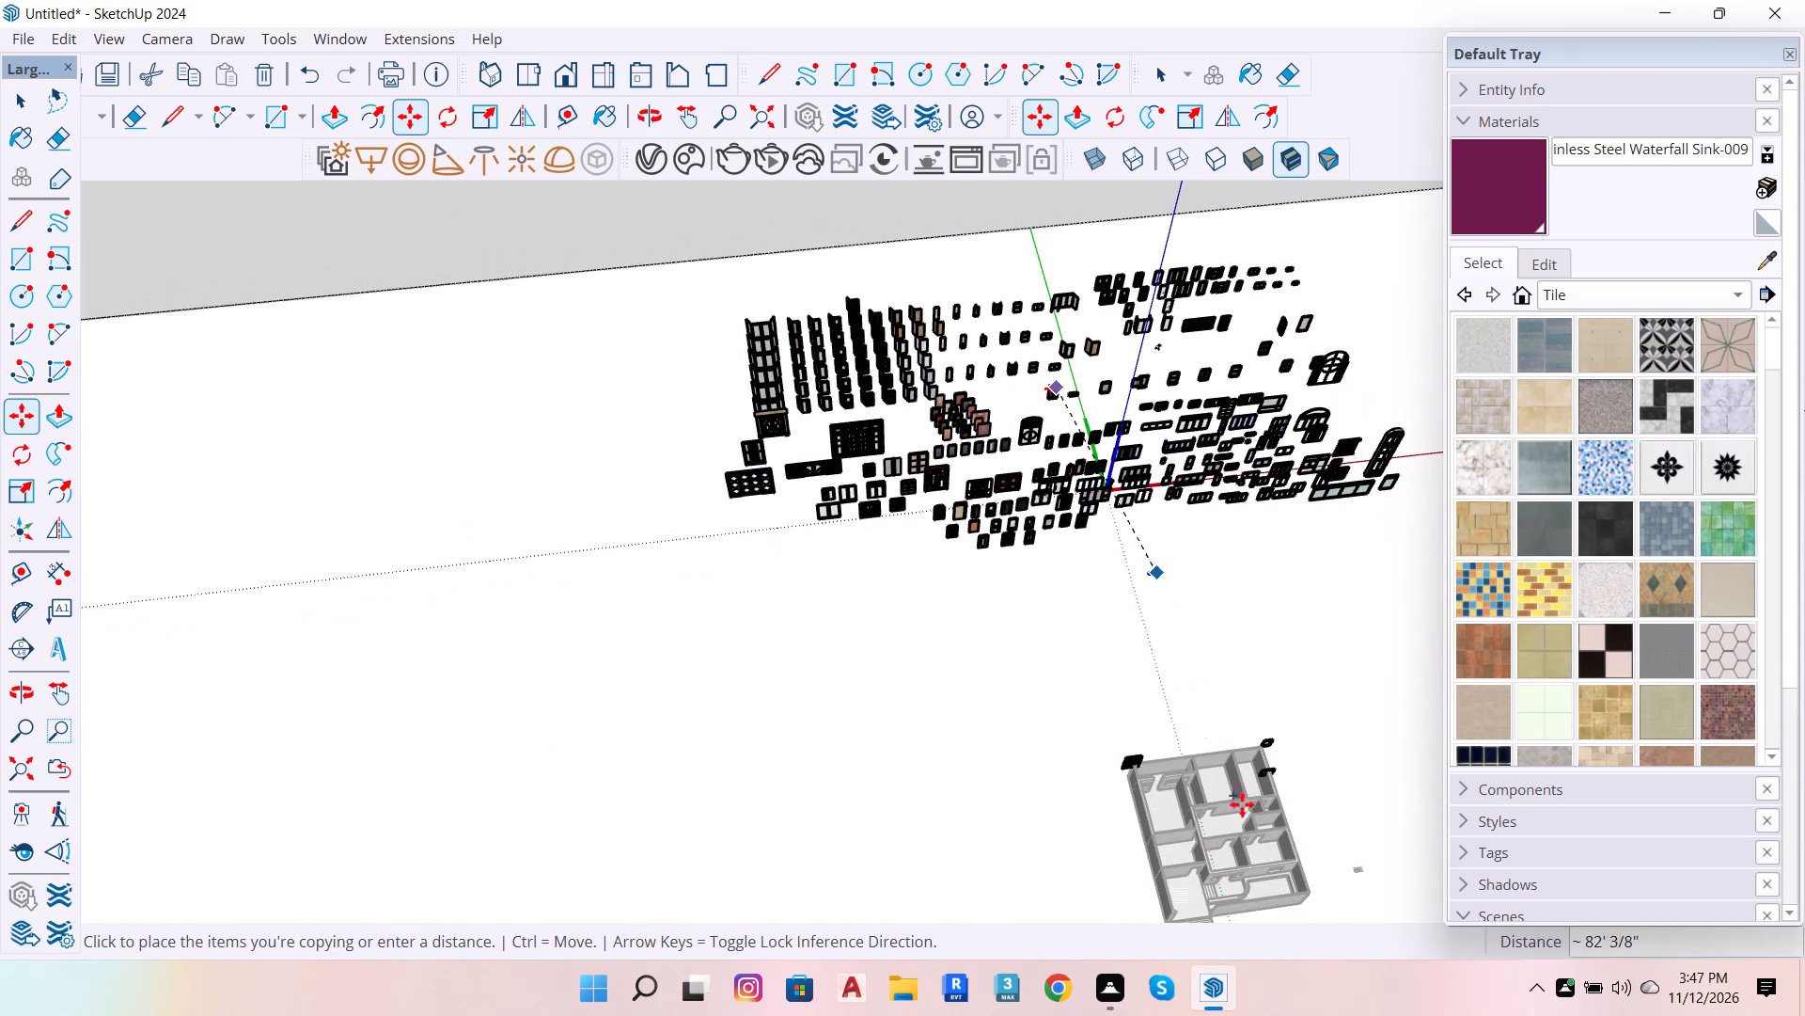
pyautogui.scroll(15, 1243, 811)
pyautogui.scroll(14, 1243, 732)
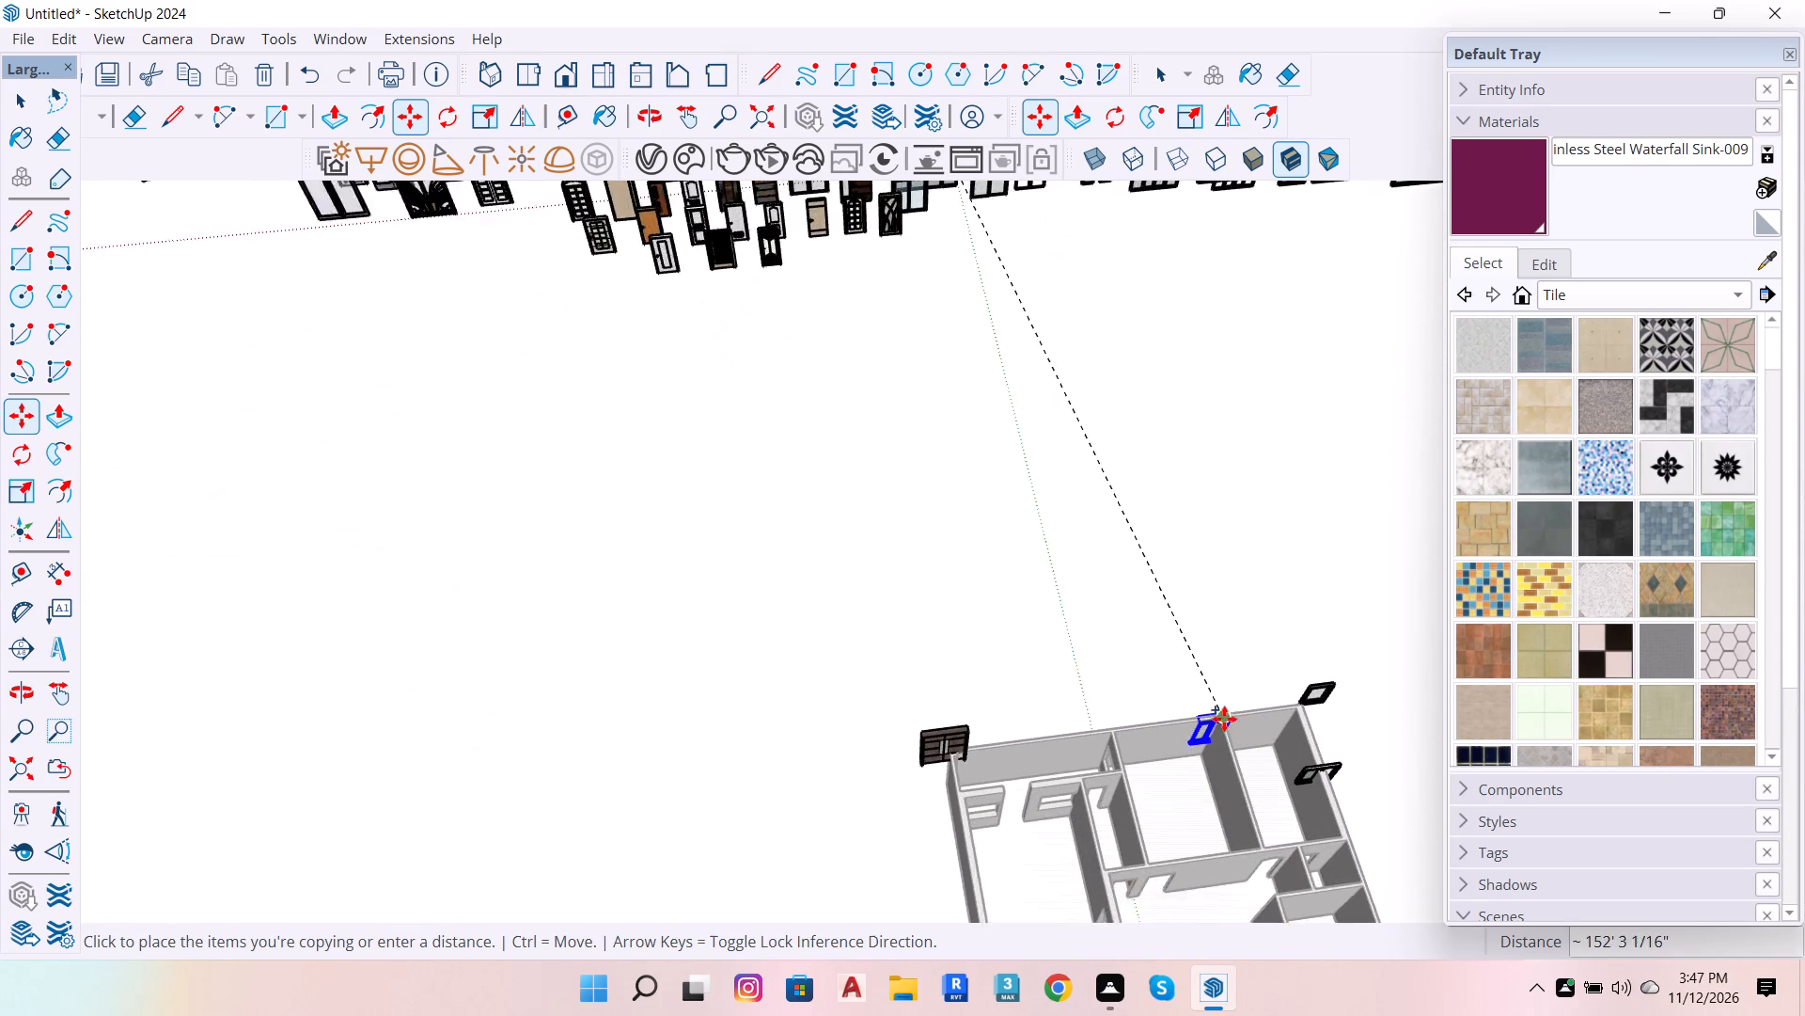
pyautogui.scroll(6, 1234, 700)
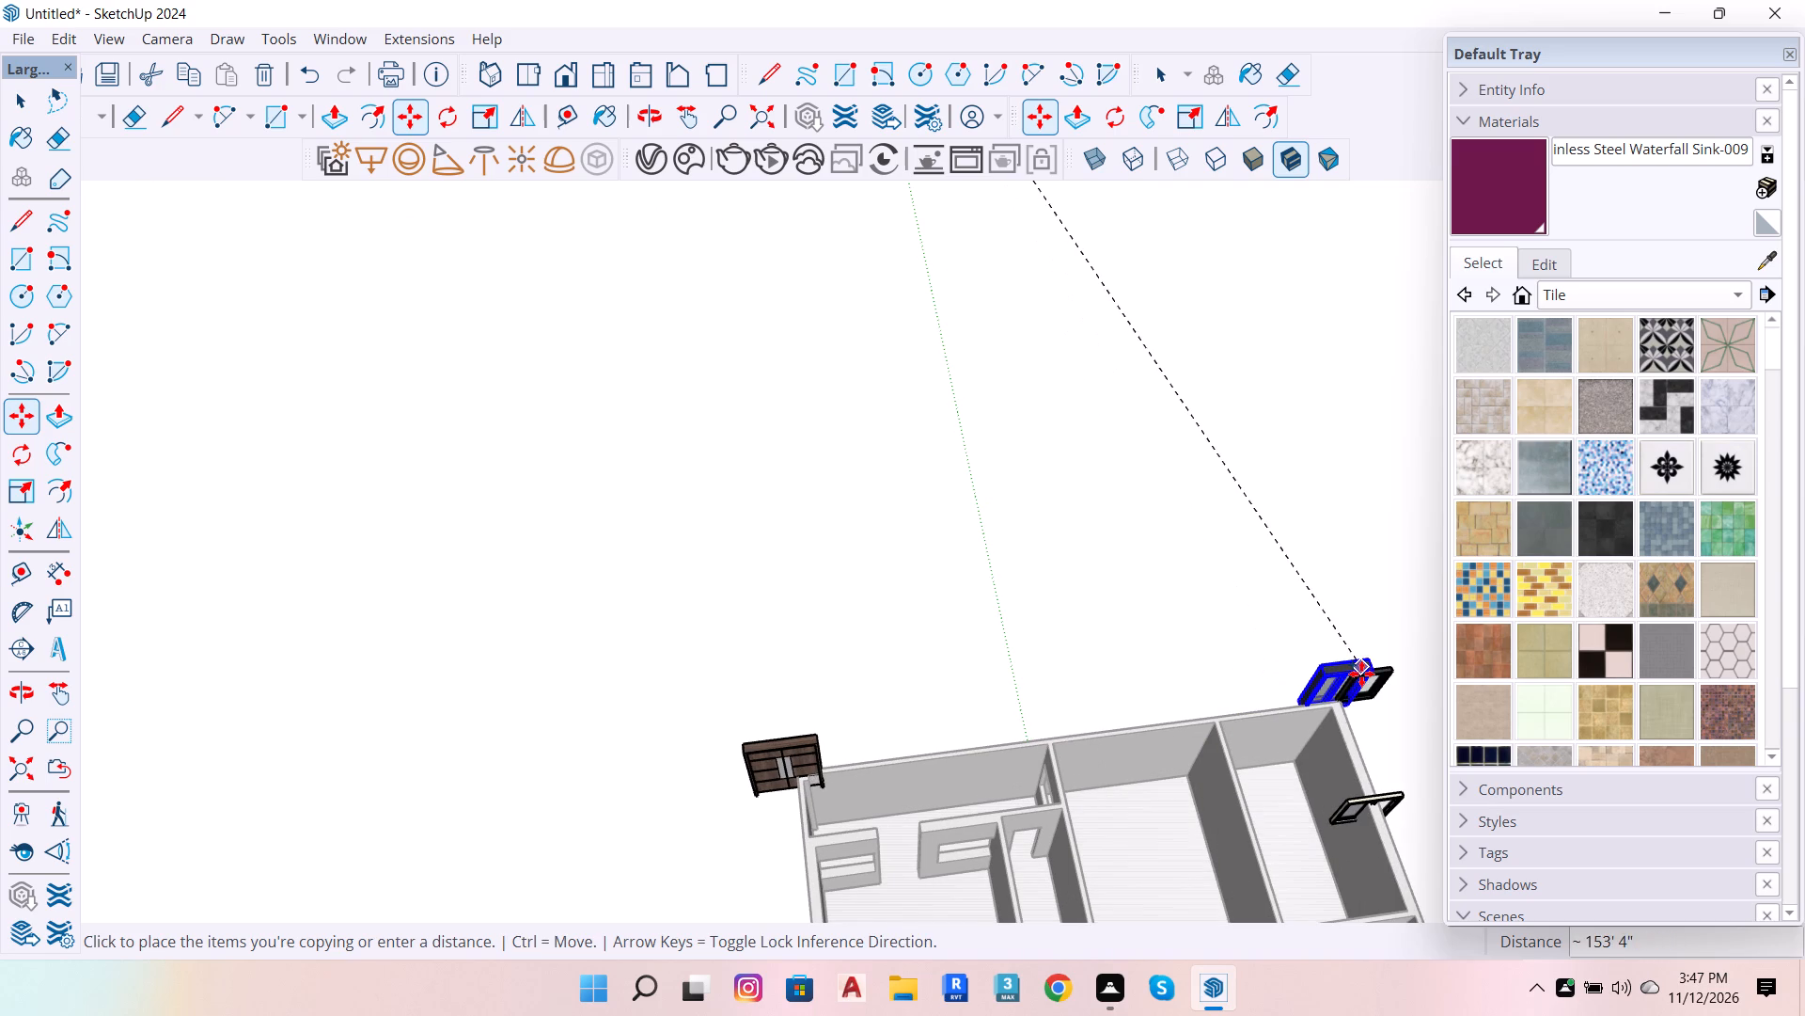
pyautogui.click(1361, 674)
pyautogui.scroll(-7, 1169, 575)
pyautogui.scroll(3, 1135, 569)
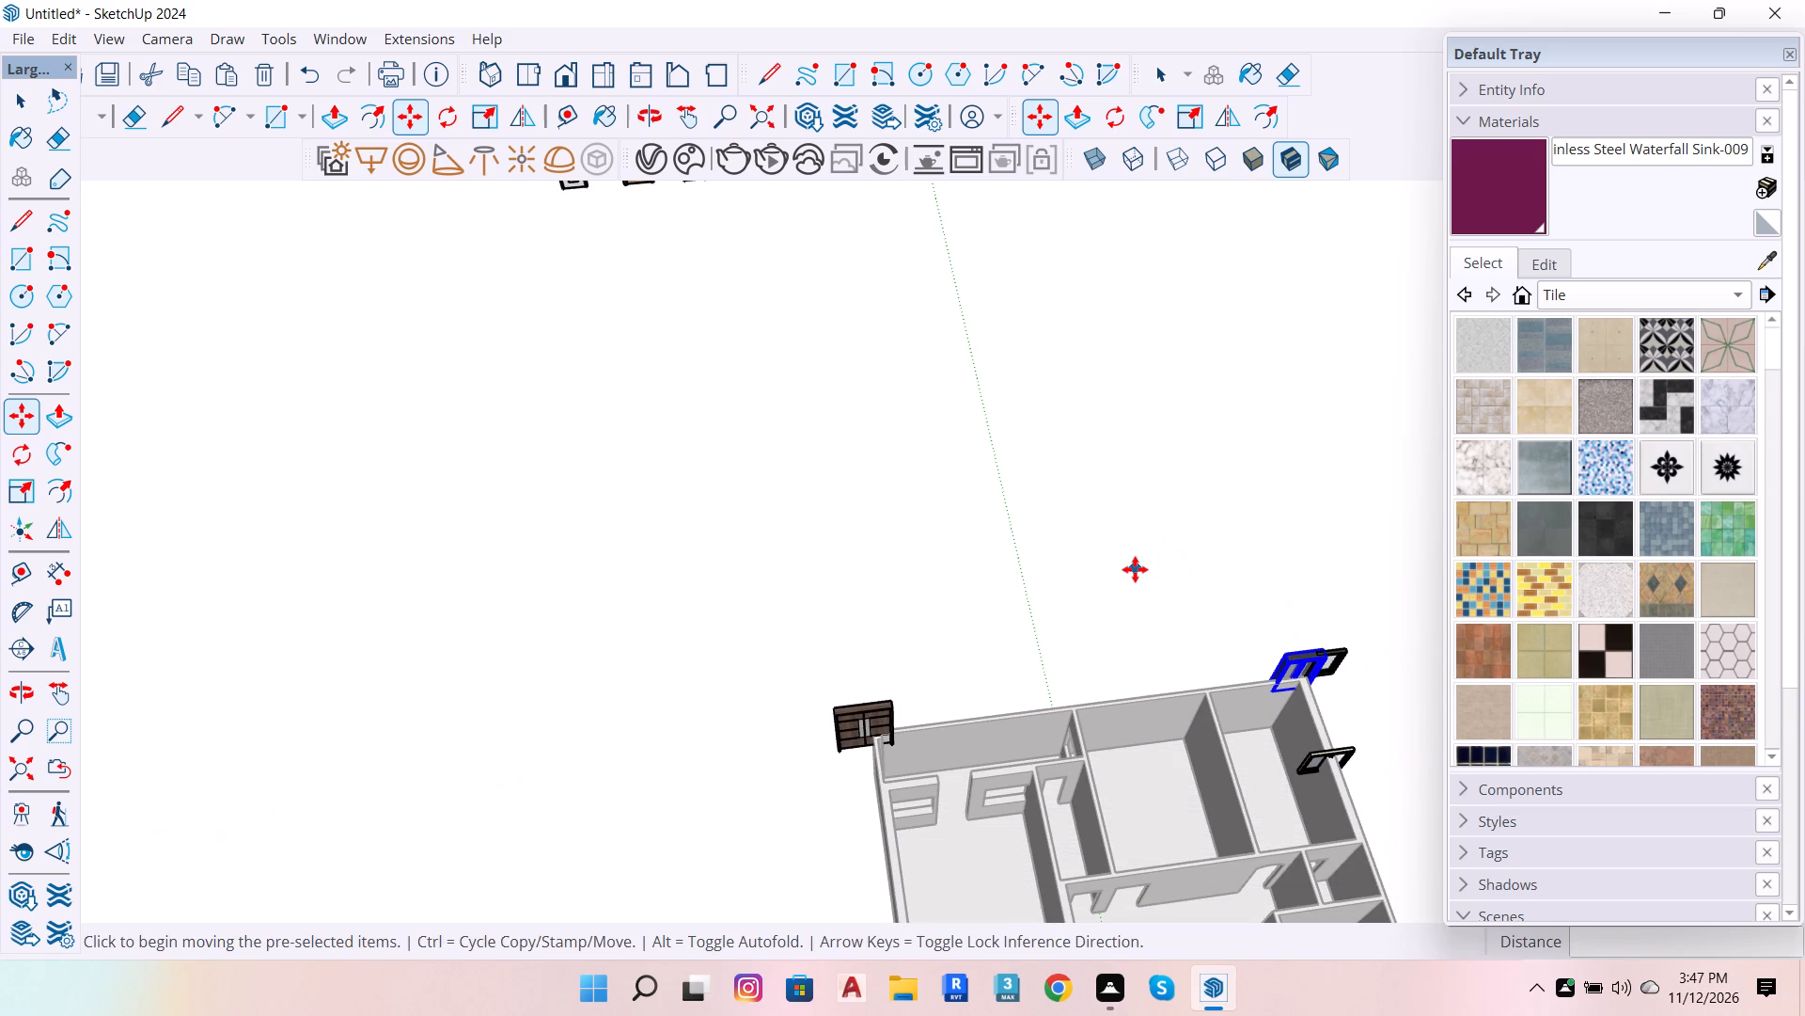
pyautogui.scroll(3, 1135, 569)
pyautogui.press('space')
pyautogui.press('v')
pyautogui.scroll(-13, 1163, 575)
pyautogui.press('space')
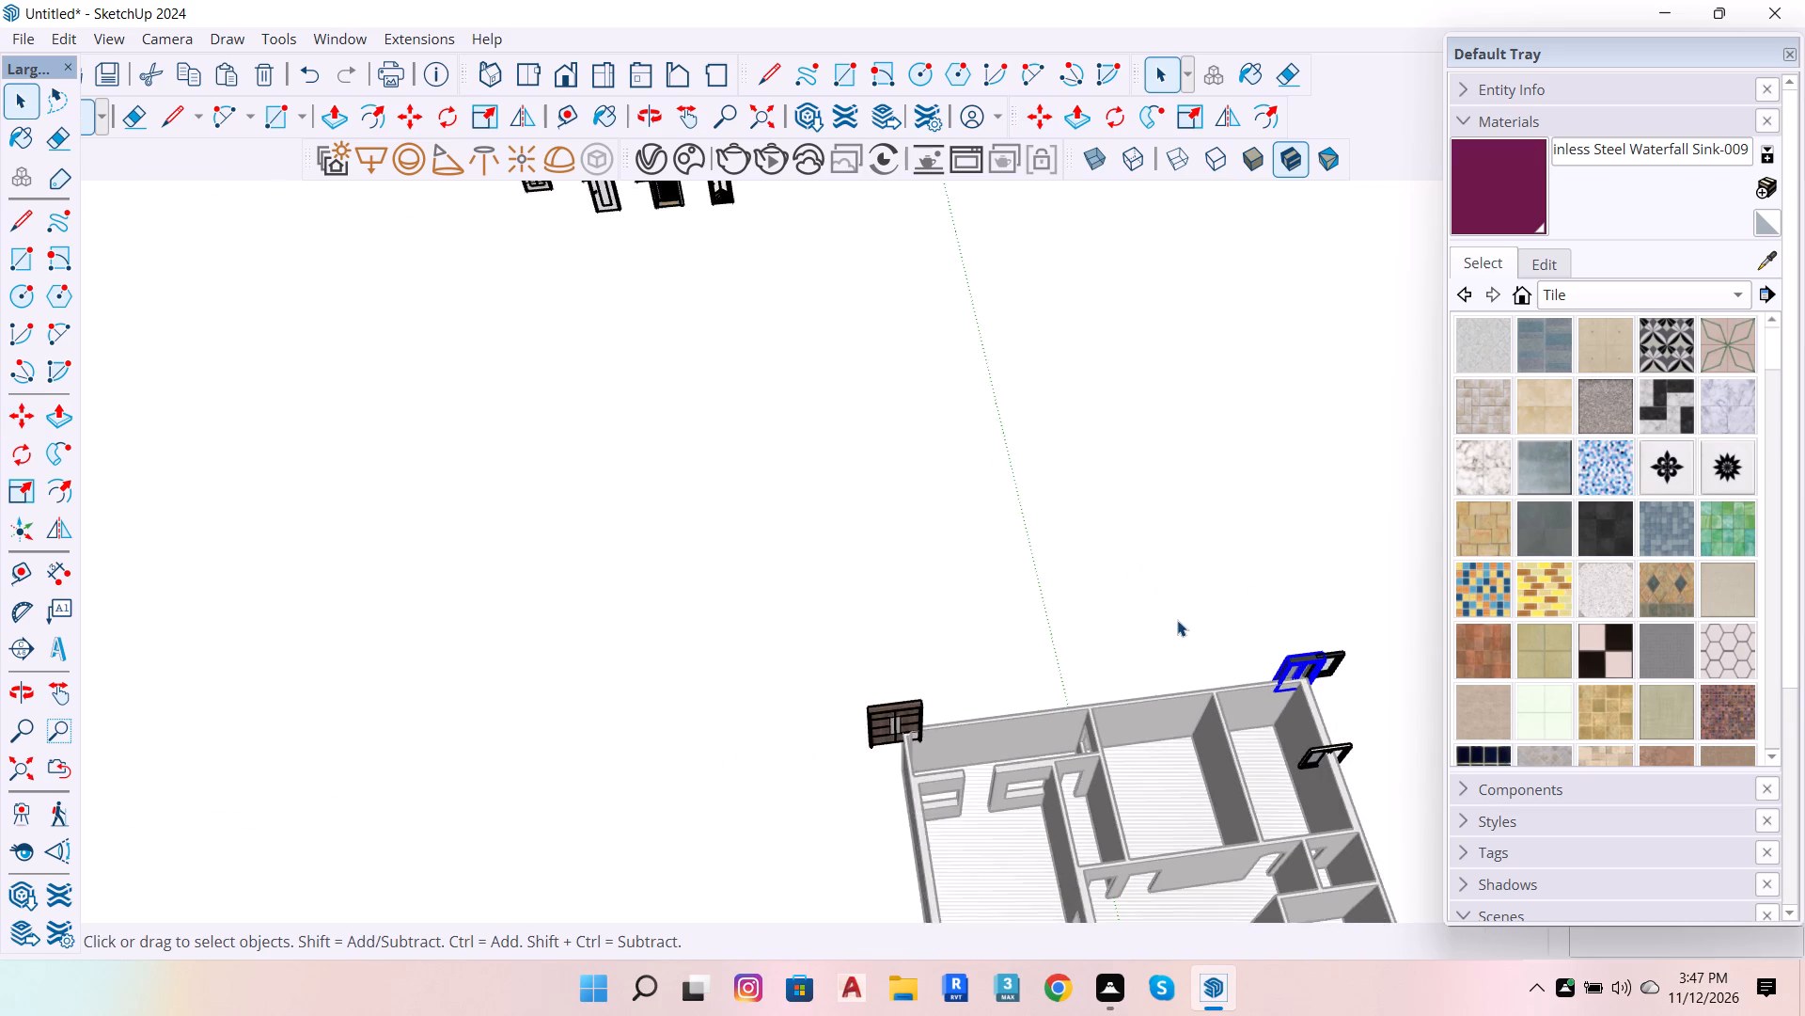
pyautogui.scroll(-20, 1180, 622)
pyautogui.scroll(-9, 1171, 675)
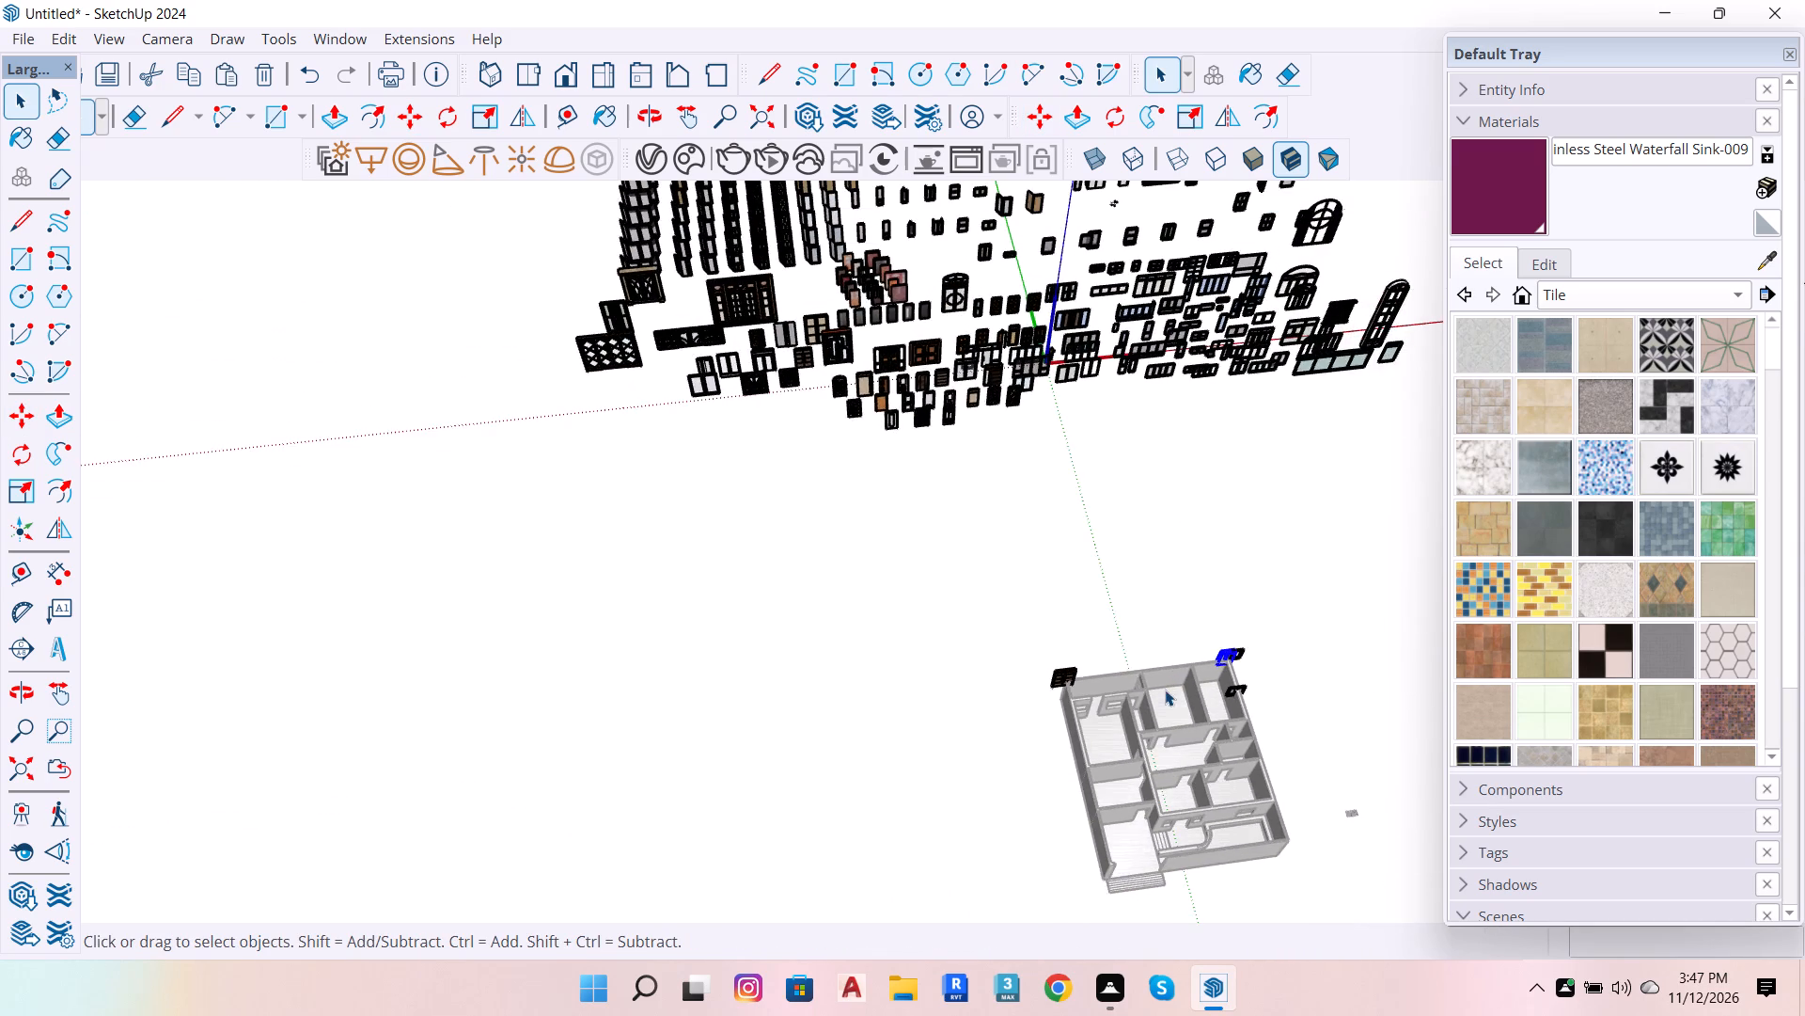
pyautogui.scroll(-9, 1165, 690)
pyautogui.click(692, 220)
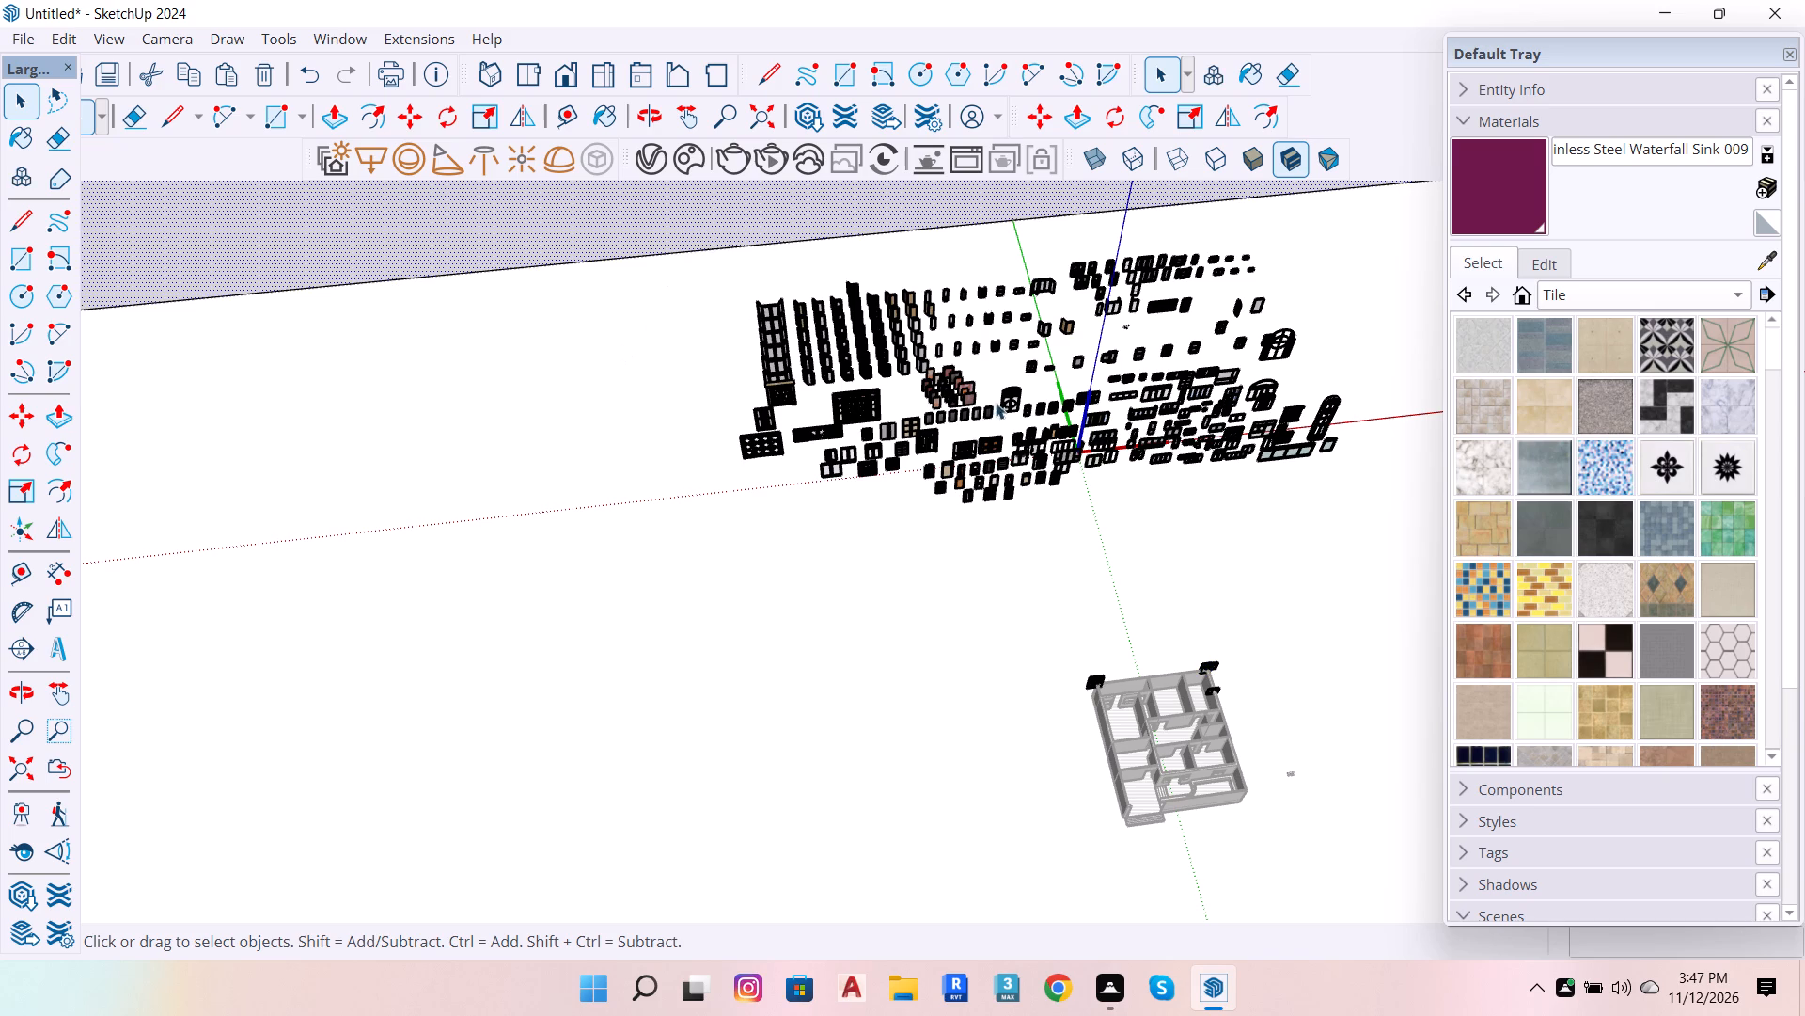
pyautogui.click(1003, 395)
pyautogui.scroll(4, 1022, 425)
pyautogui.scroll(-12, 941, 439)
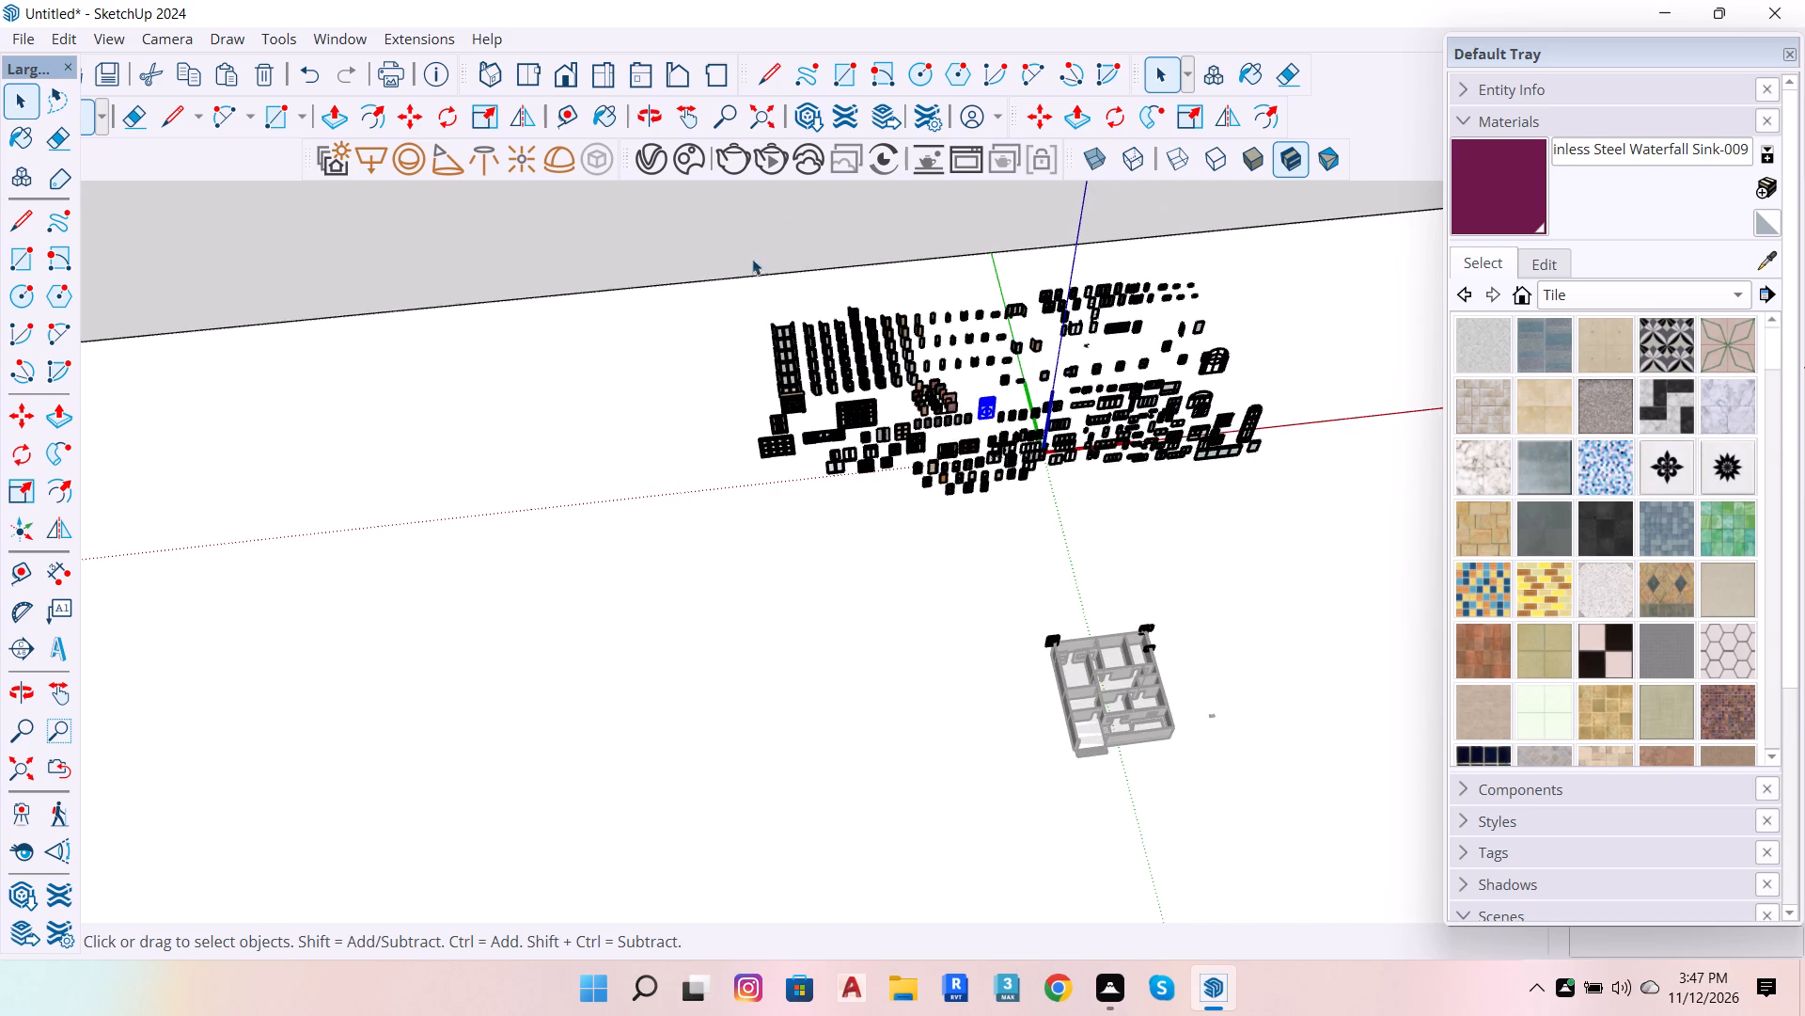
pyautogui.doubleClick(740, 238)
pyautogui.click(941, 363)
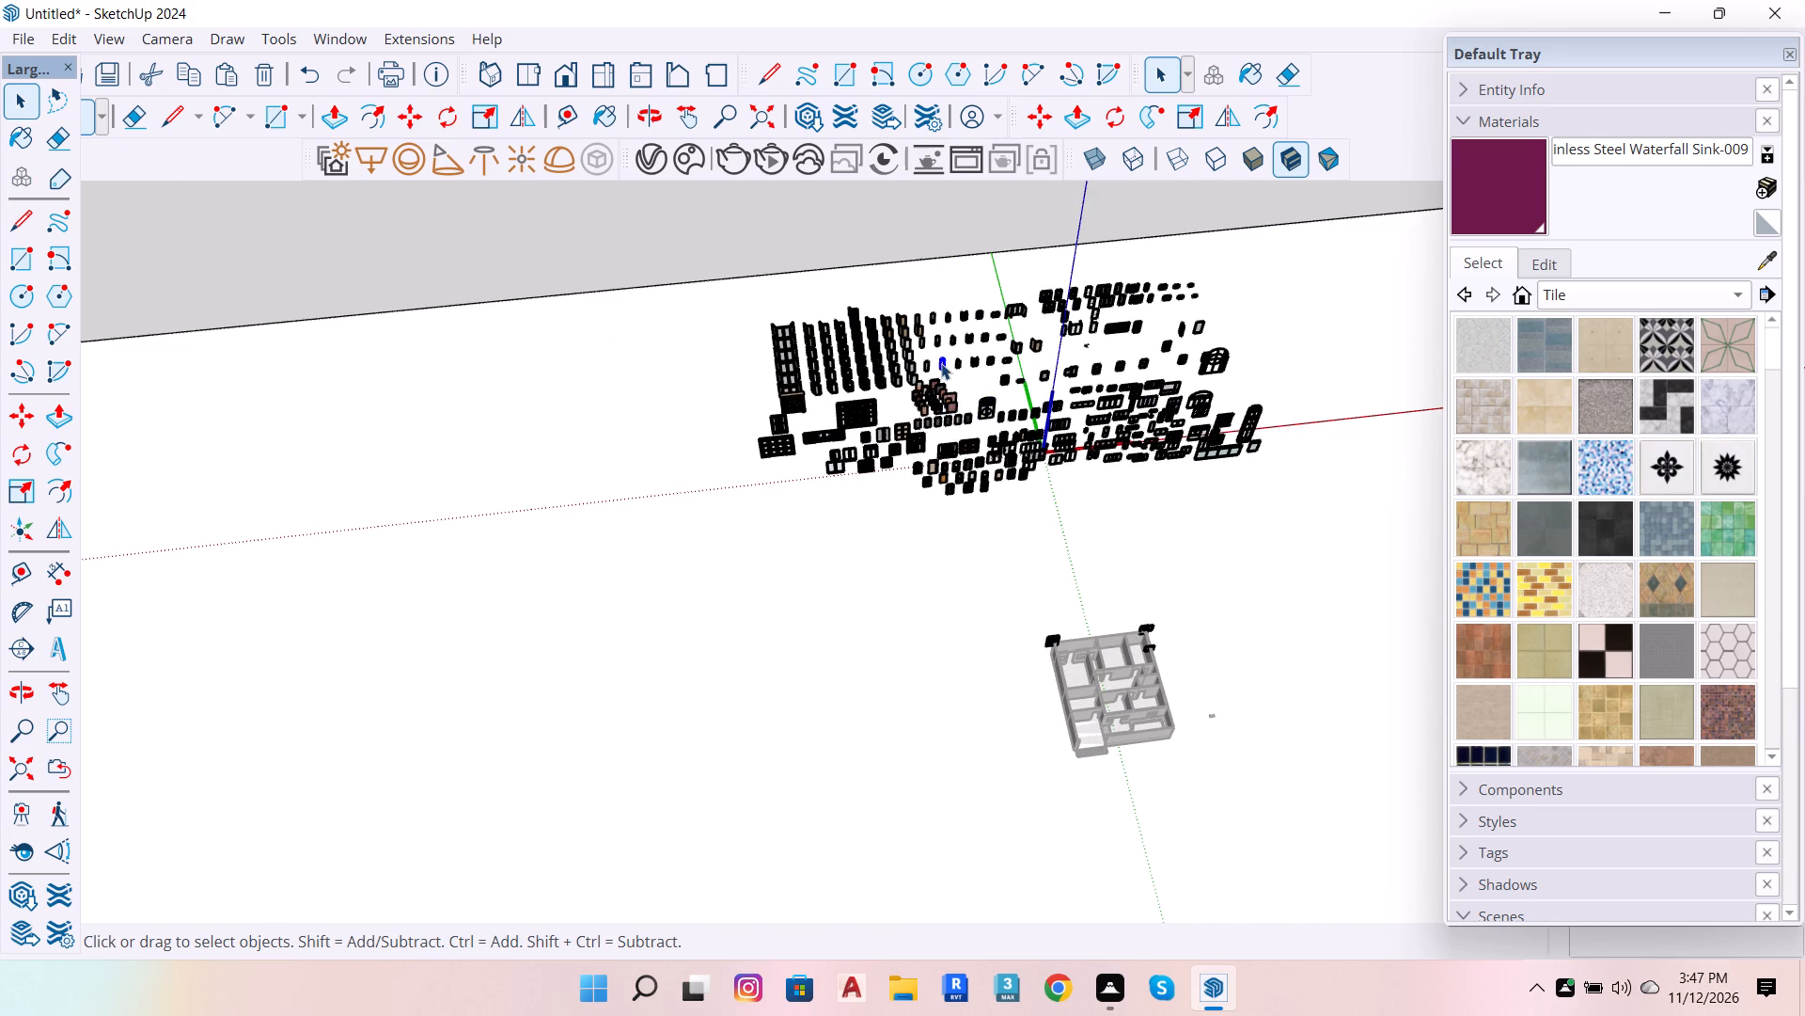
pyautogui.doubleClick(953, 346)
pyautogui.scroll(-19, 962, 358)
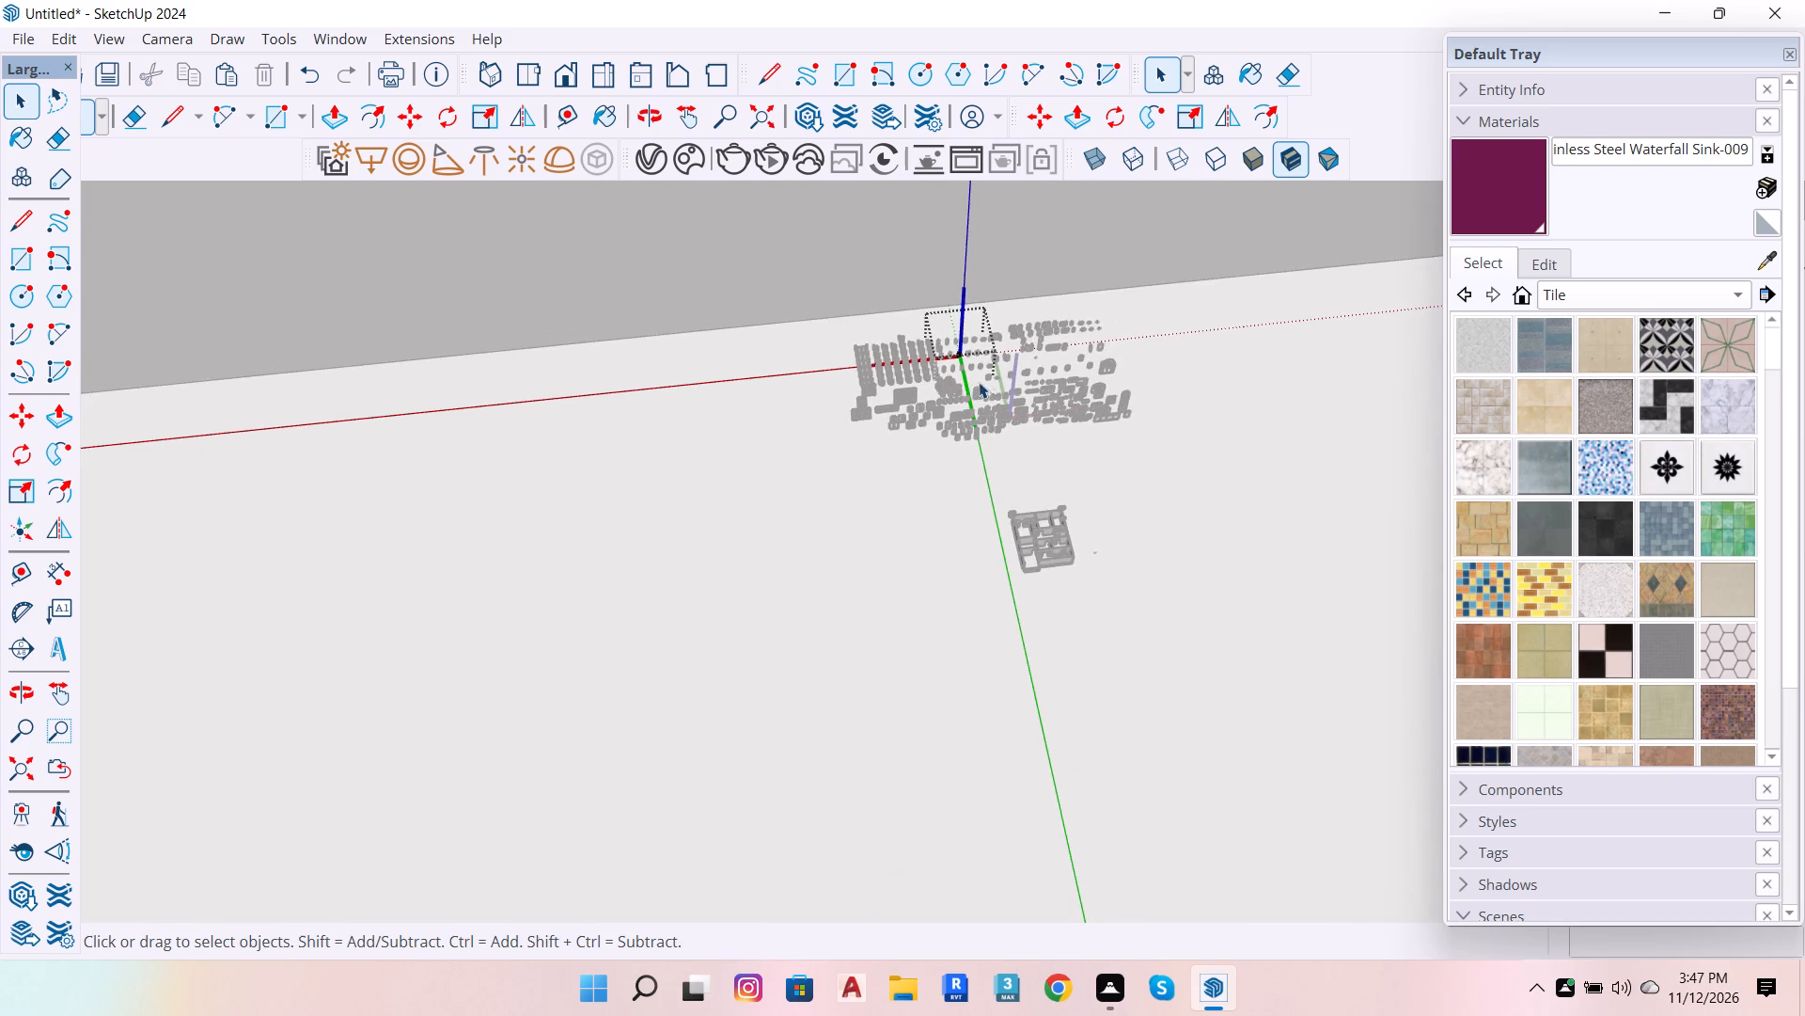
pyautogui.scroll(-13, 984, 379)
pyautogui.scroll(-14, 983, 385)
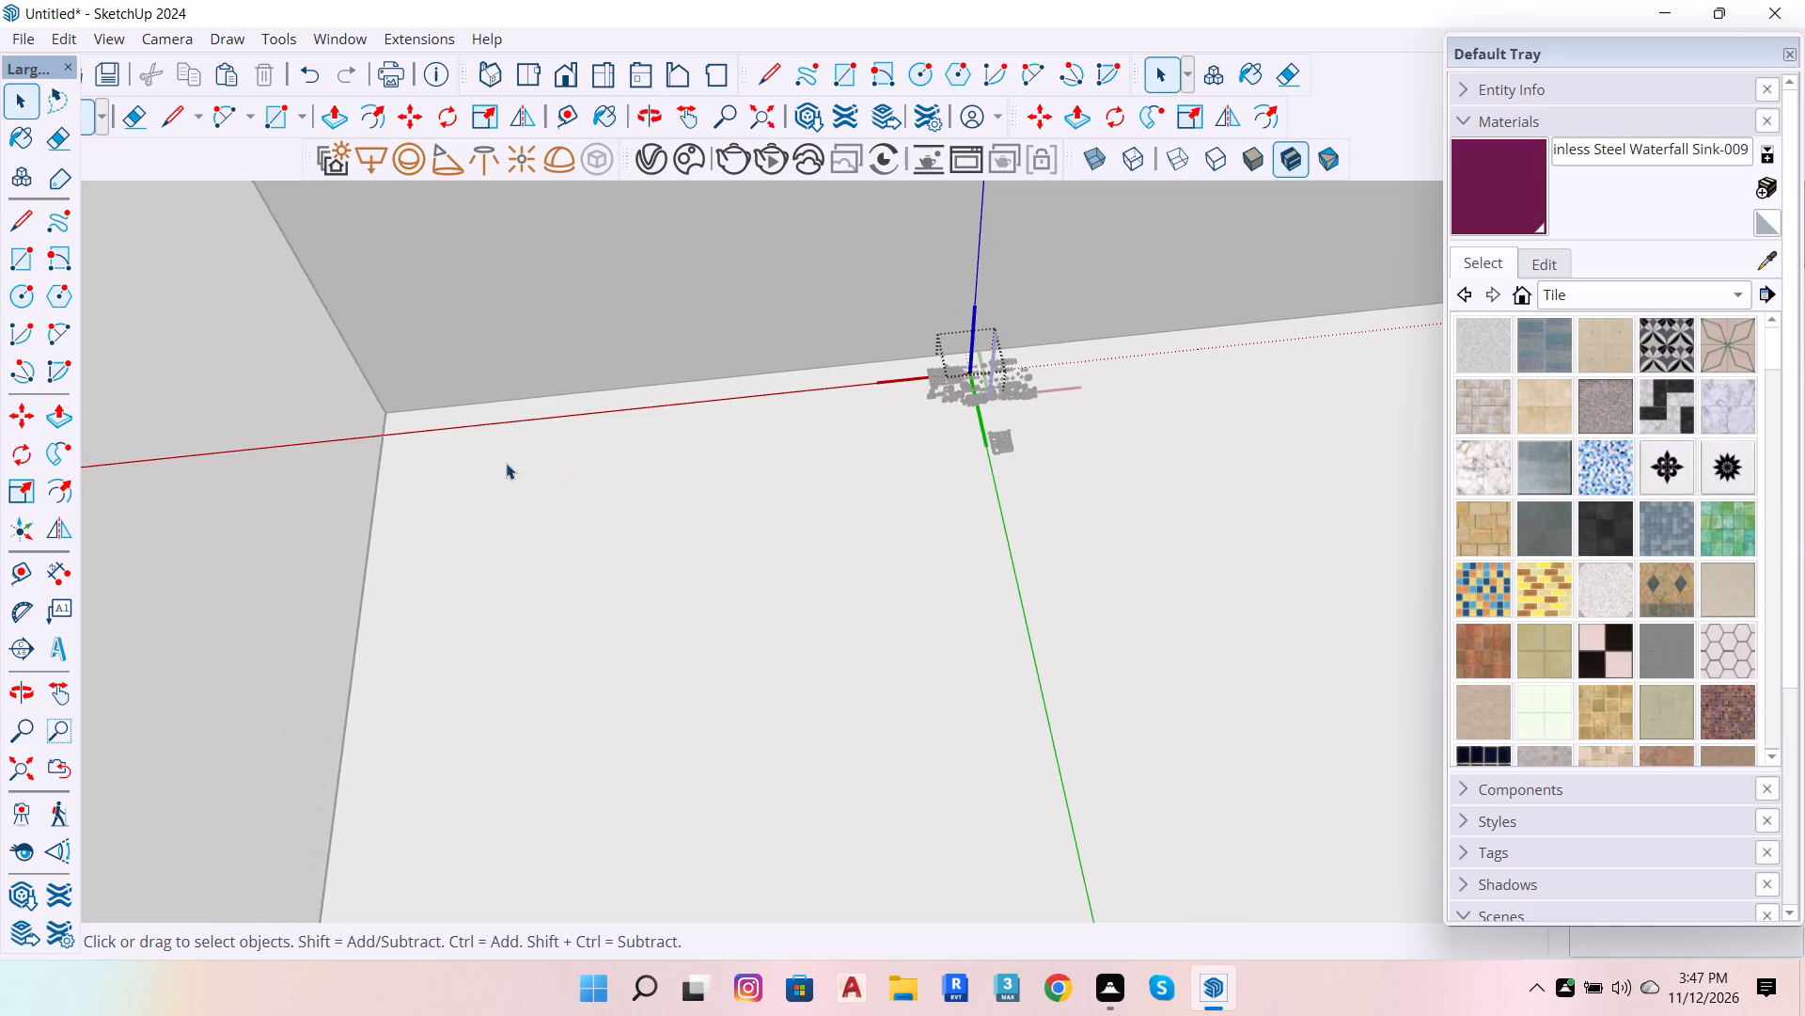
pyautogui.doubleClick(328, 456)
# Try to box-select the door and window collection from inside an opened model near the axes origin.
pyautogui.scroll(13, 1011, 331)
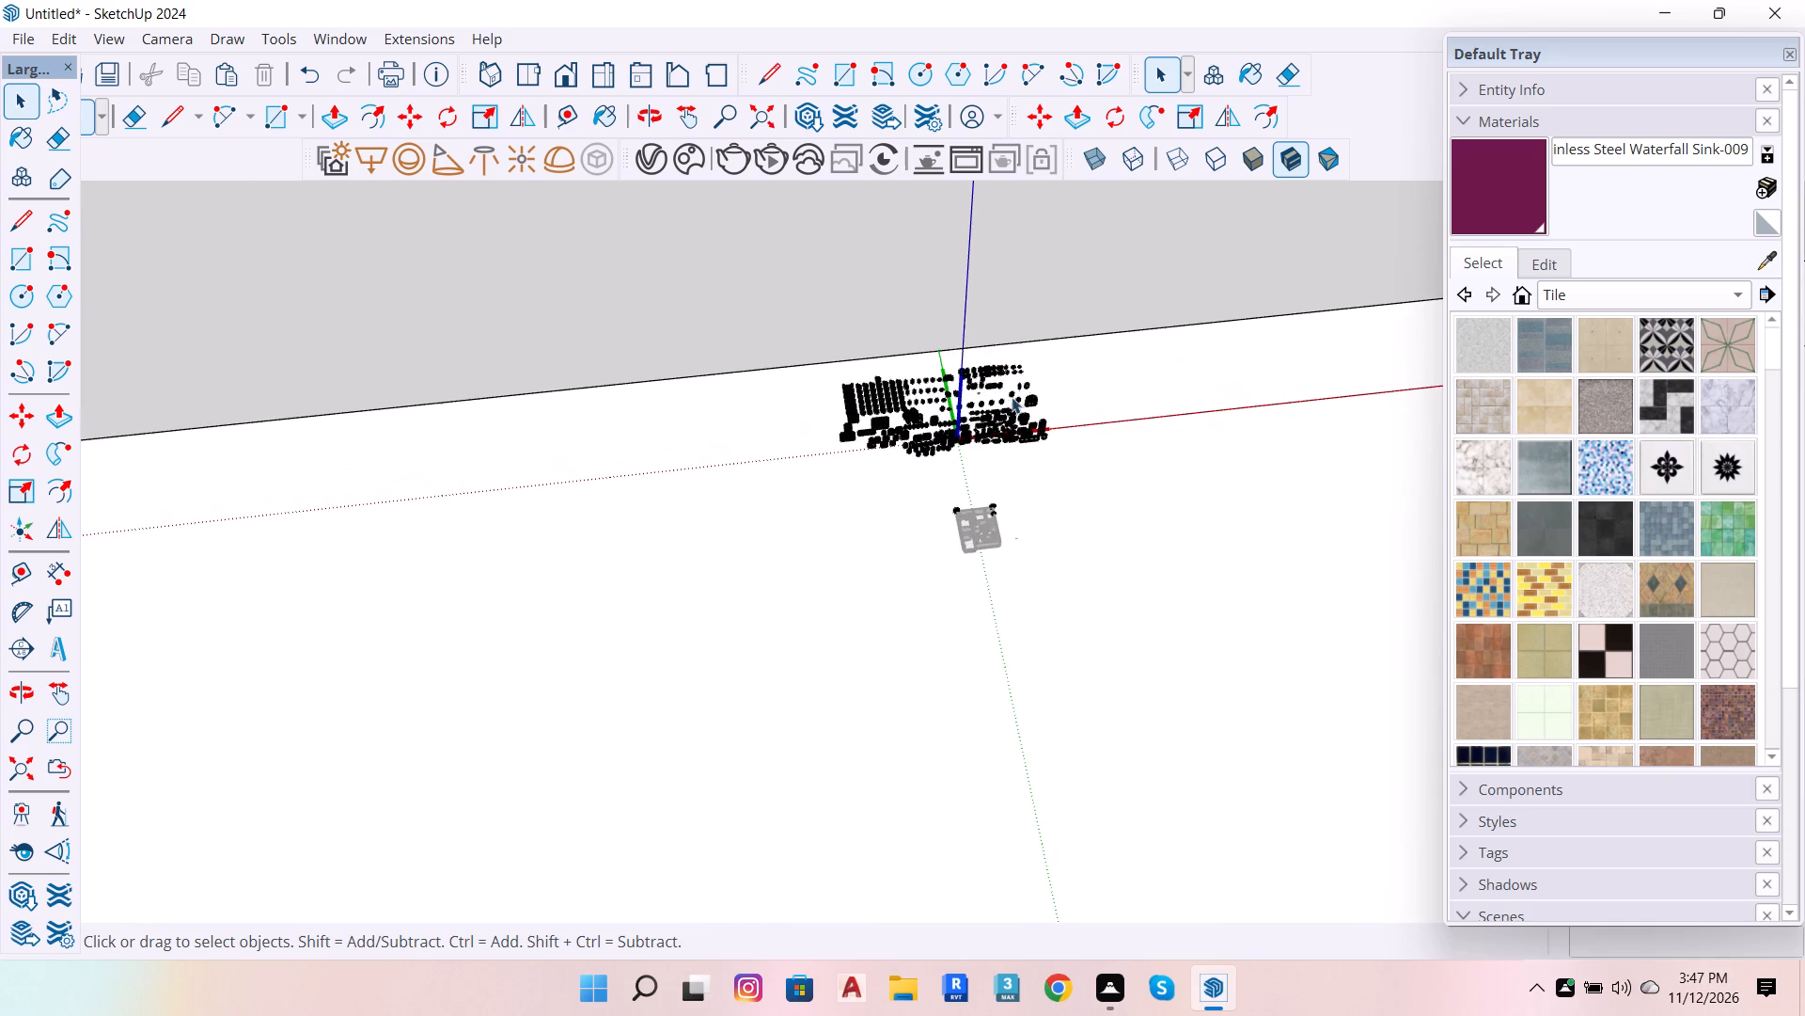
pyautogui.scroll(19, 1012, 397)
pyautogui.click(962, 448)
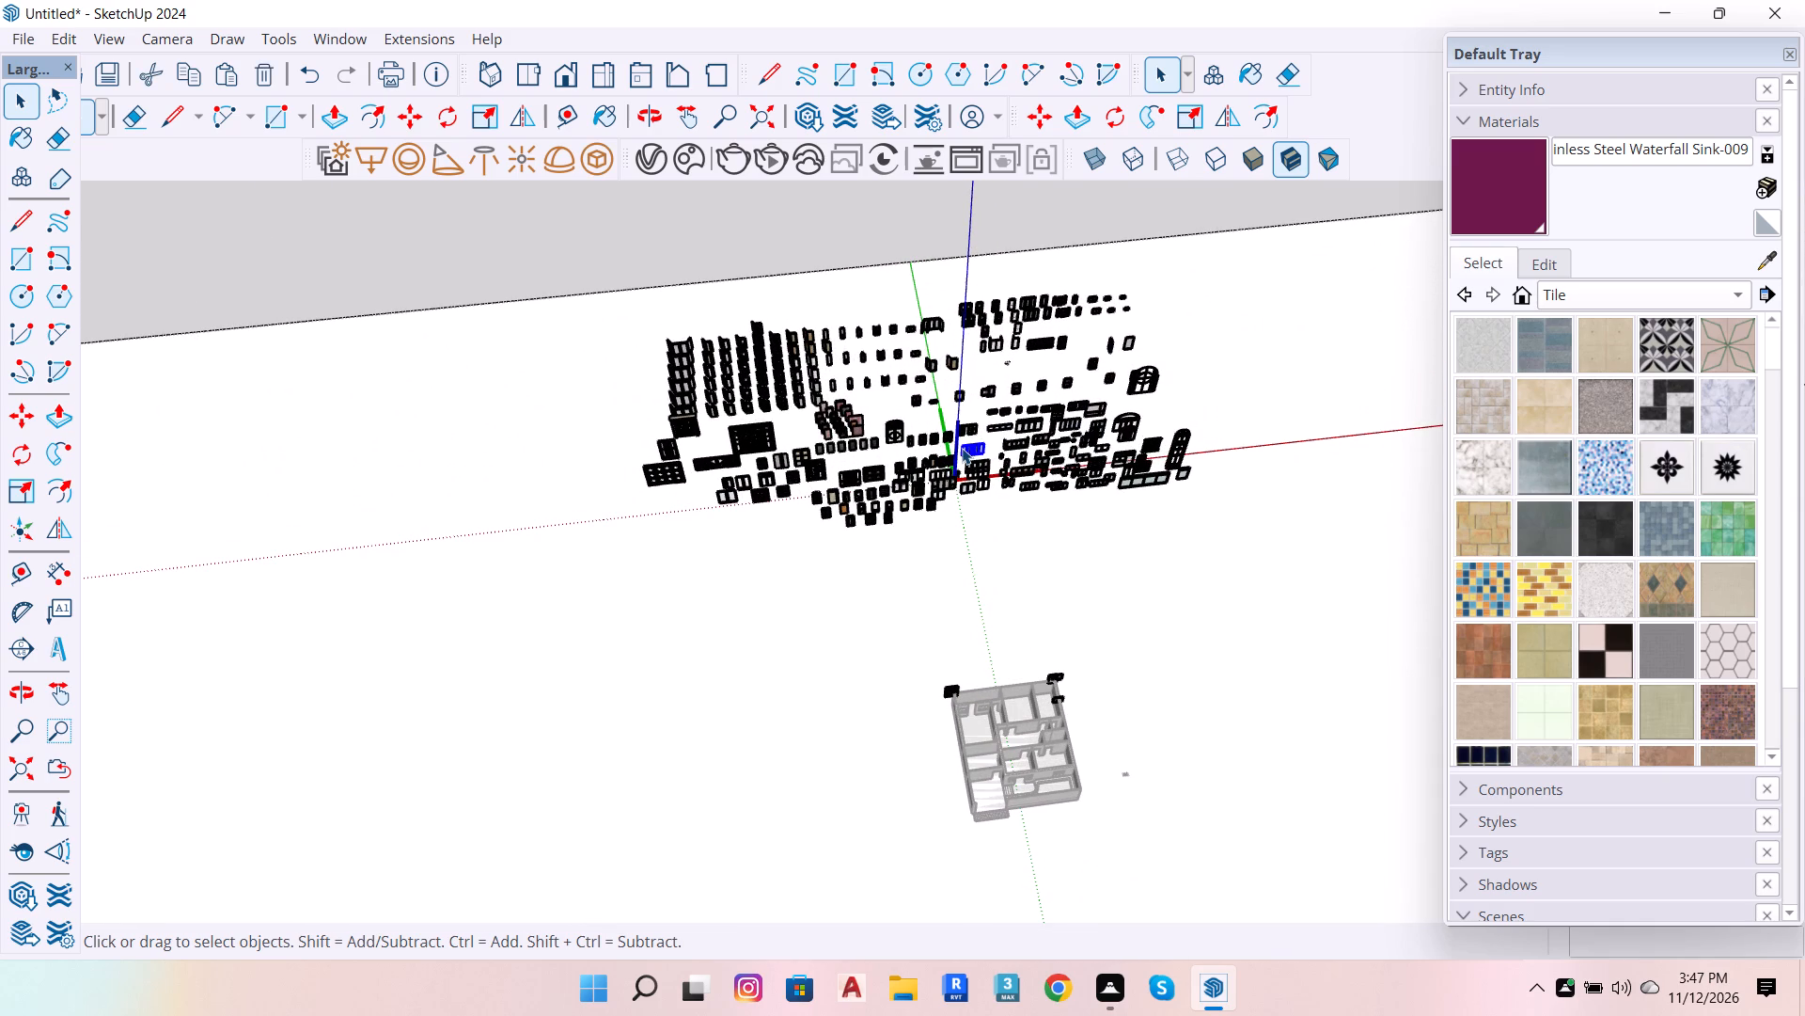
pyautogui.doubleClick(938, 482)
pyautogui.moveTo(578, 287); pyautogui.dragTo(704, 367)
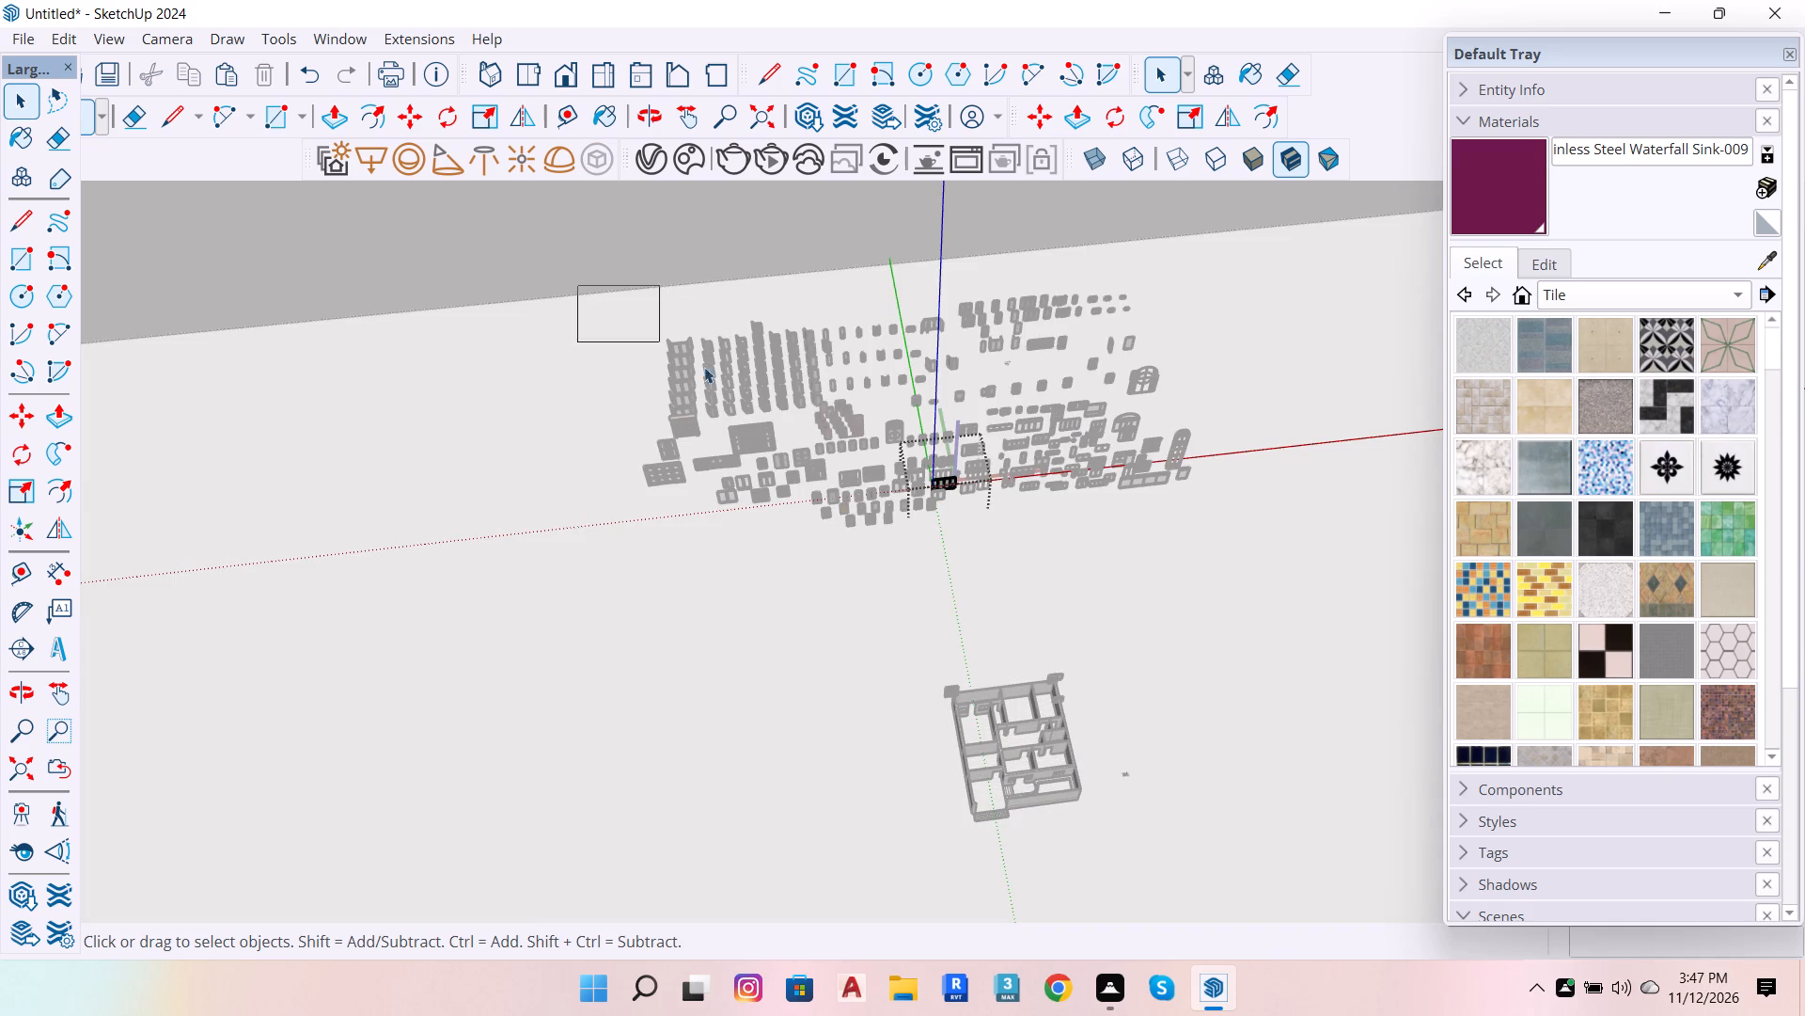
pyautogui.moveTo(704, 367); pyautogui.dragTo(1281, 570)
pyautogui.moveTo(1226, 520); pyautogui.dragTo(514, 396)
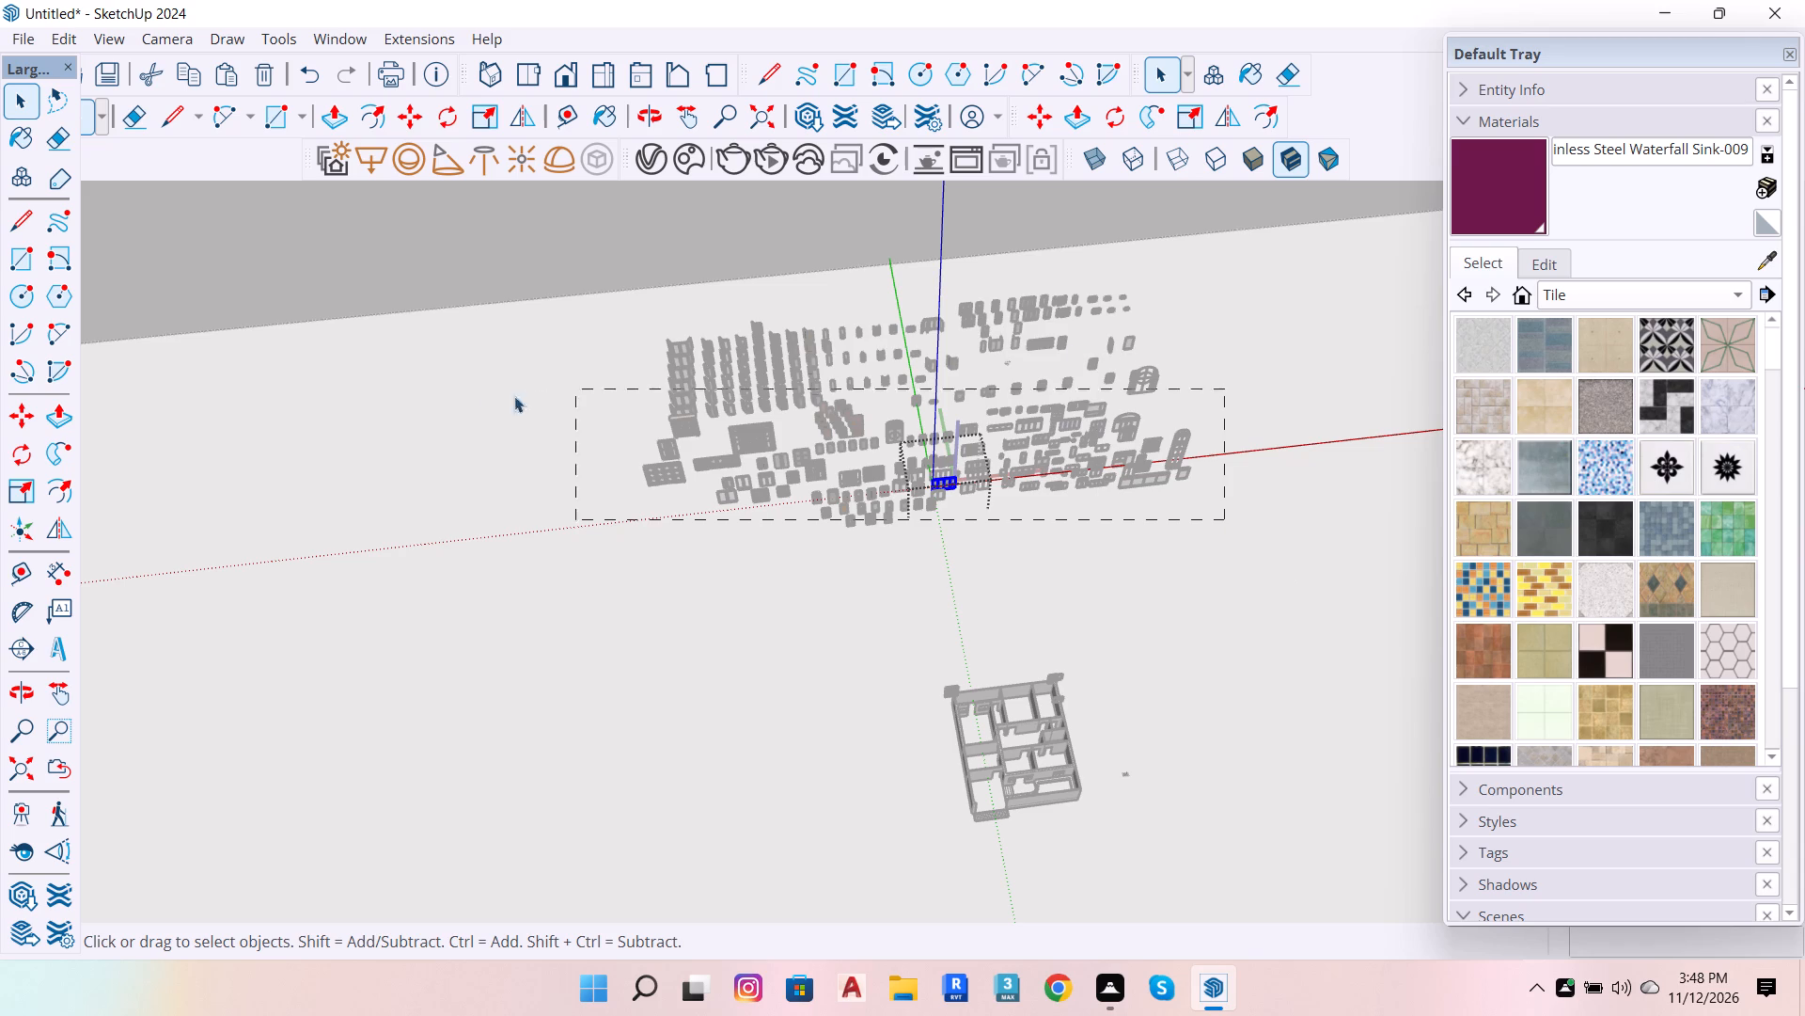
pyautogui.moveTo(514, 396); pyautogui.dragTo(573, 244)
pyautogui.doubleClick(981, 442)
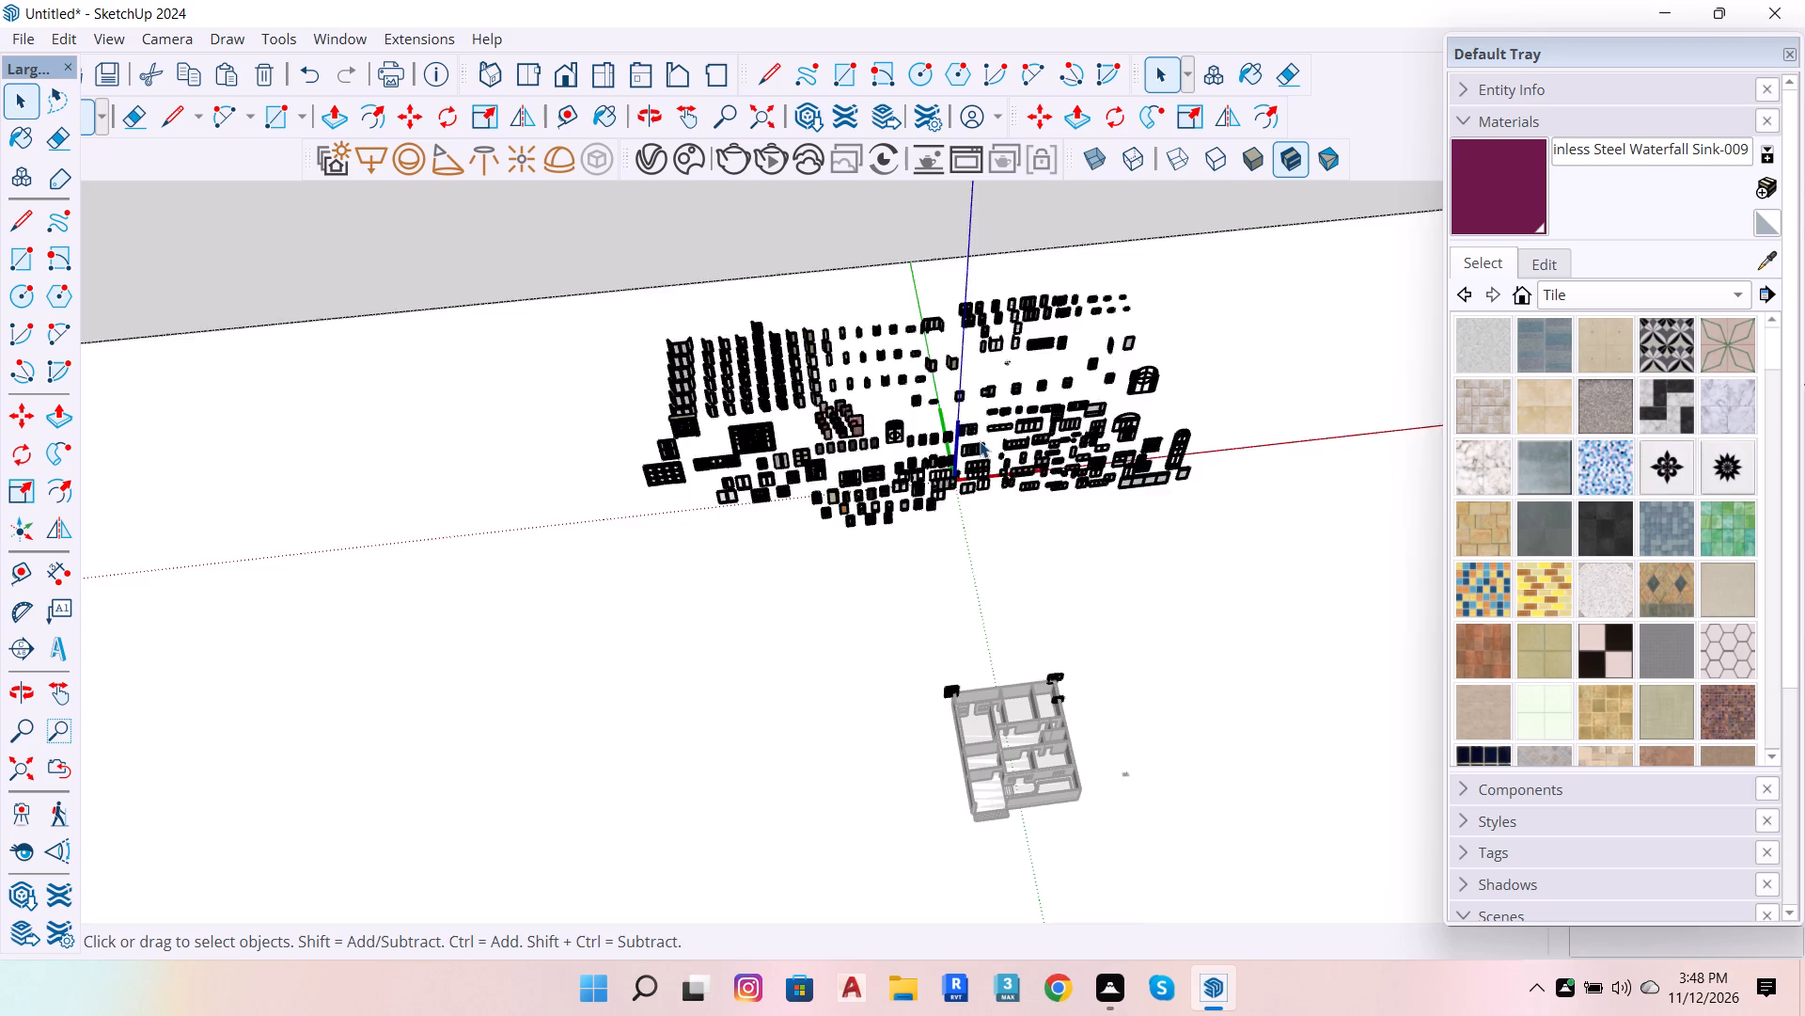
# Select the entire imported door and window collection, leaving out the house and the models copied to it.
pyautogui.click(998, 619)
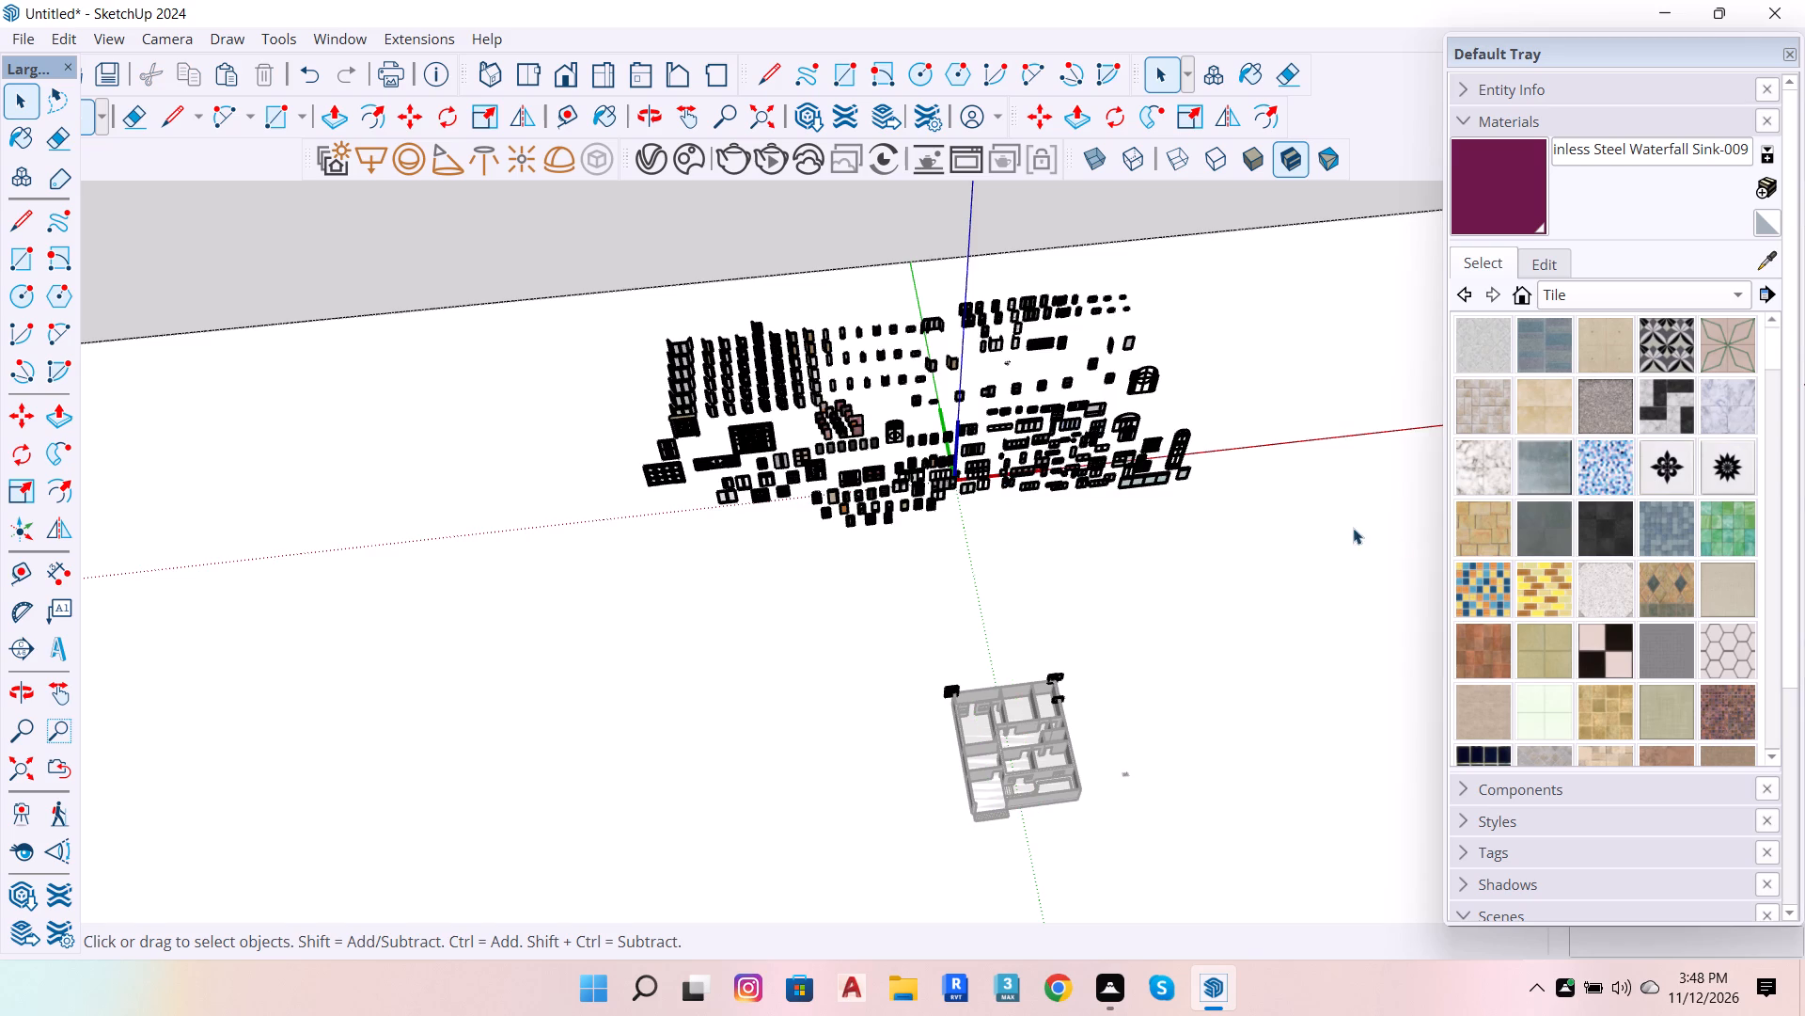
pyautogui.moveTo(1397, 521); pyautogui.dragTo(480, 269)
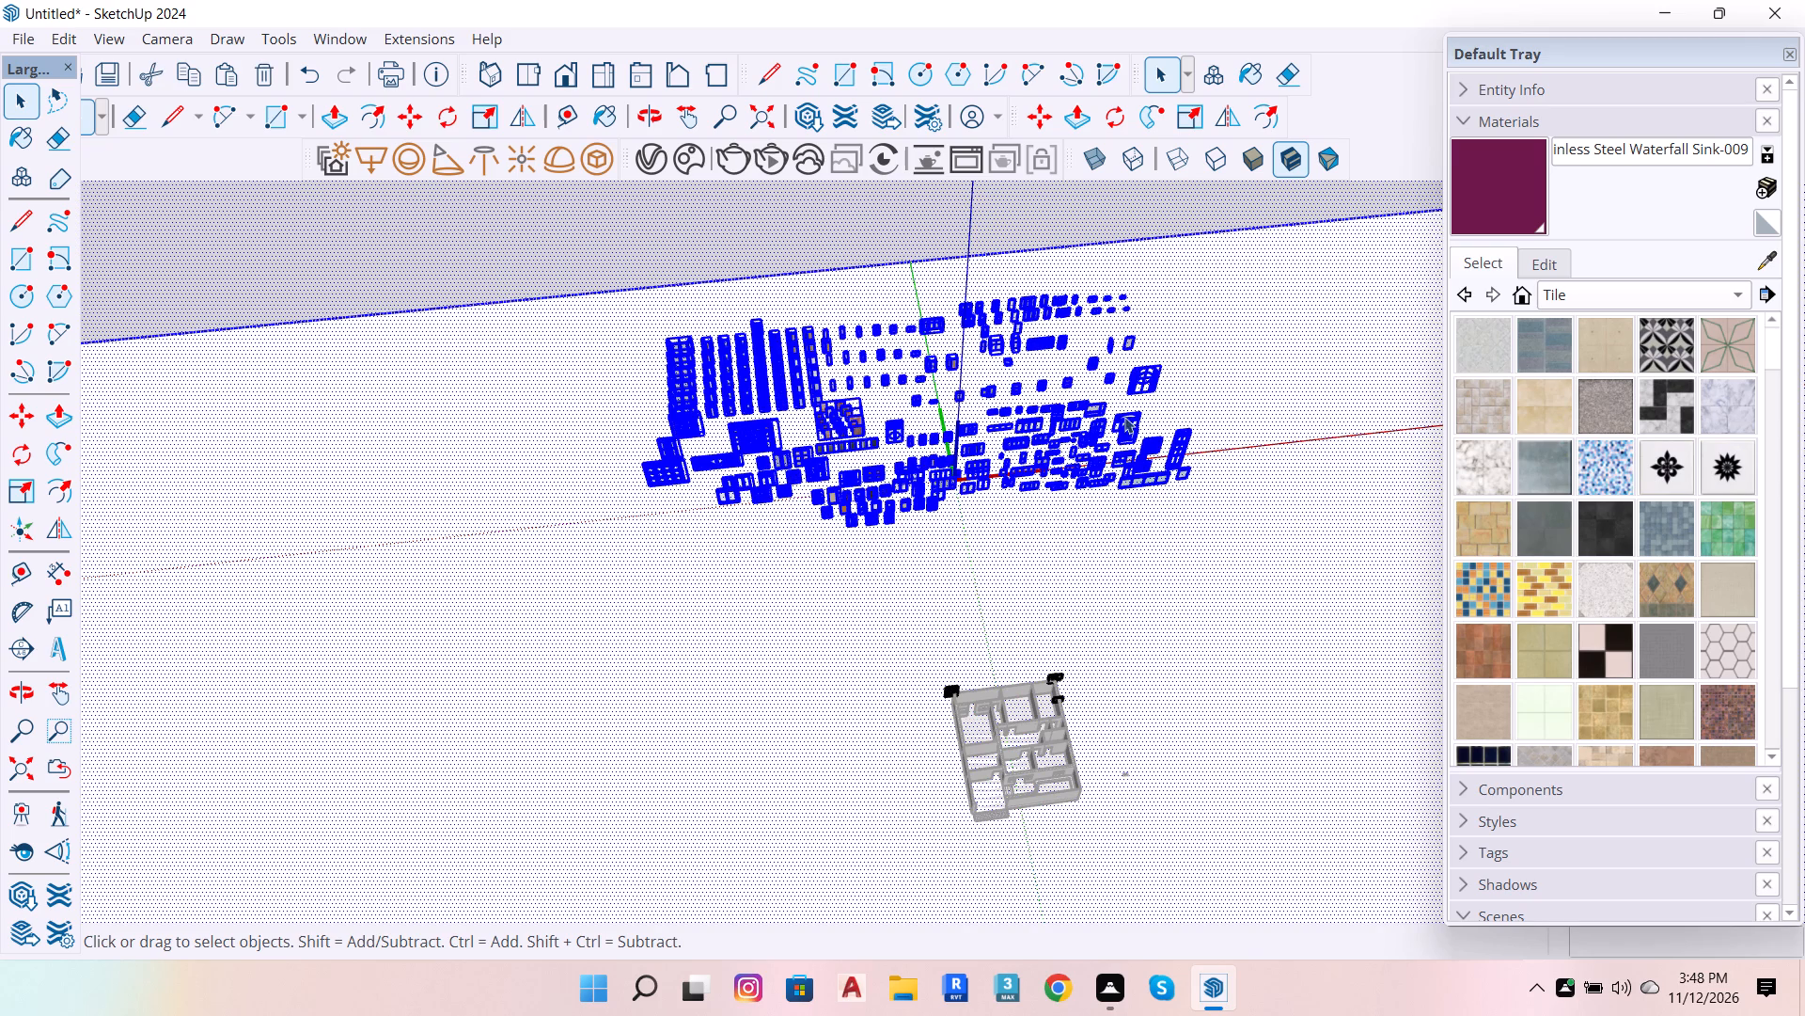
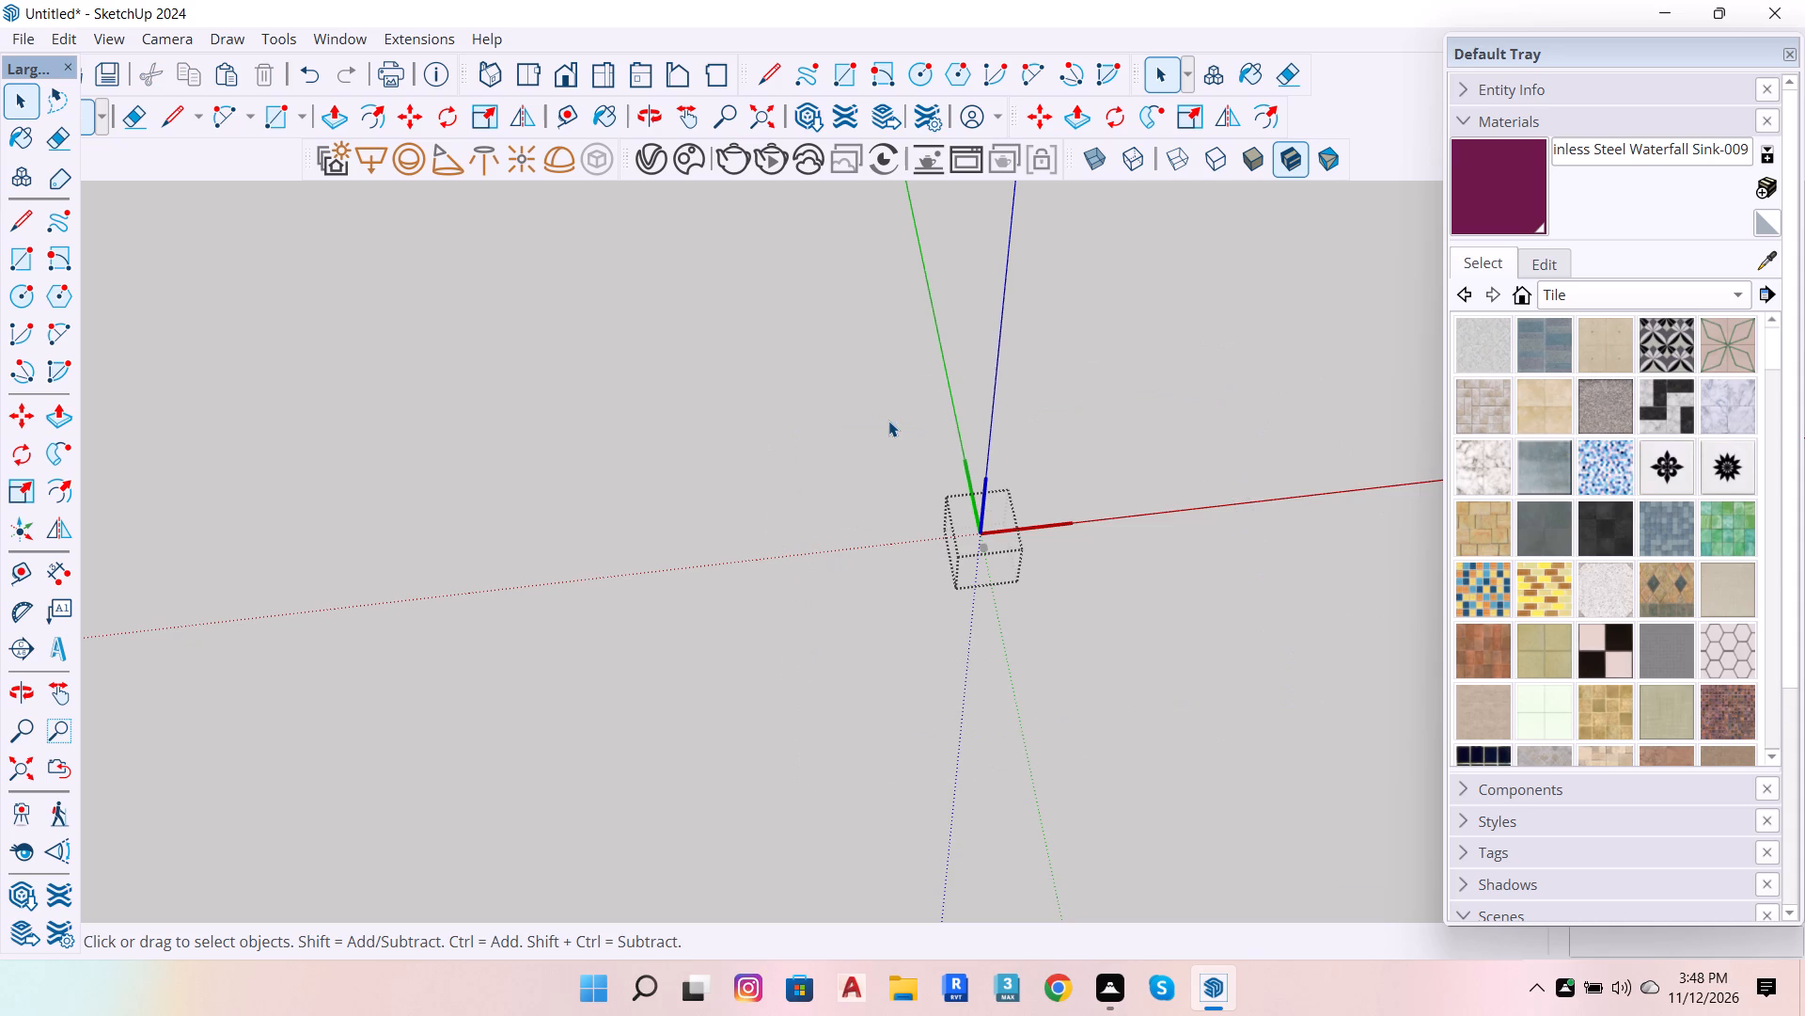
# Move the grouped wooden door and dark windows from the house's rear corners to the open ground in front of the house.
pyautogui.scroll(4, 1209, 507)
pyautogui.scroll(17, 919, 560)
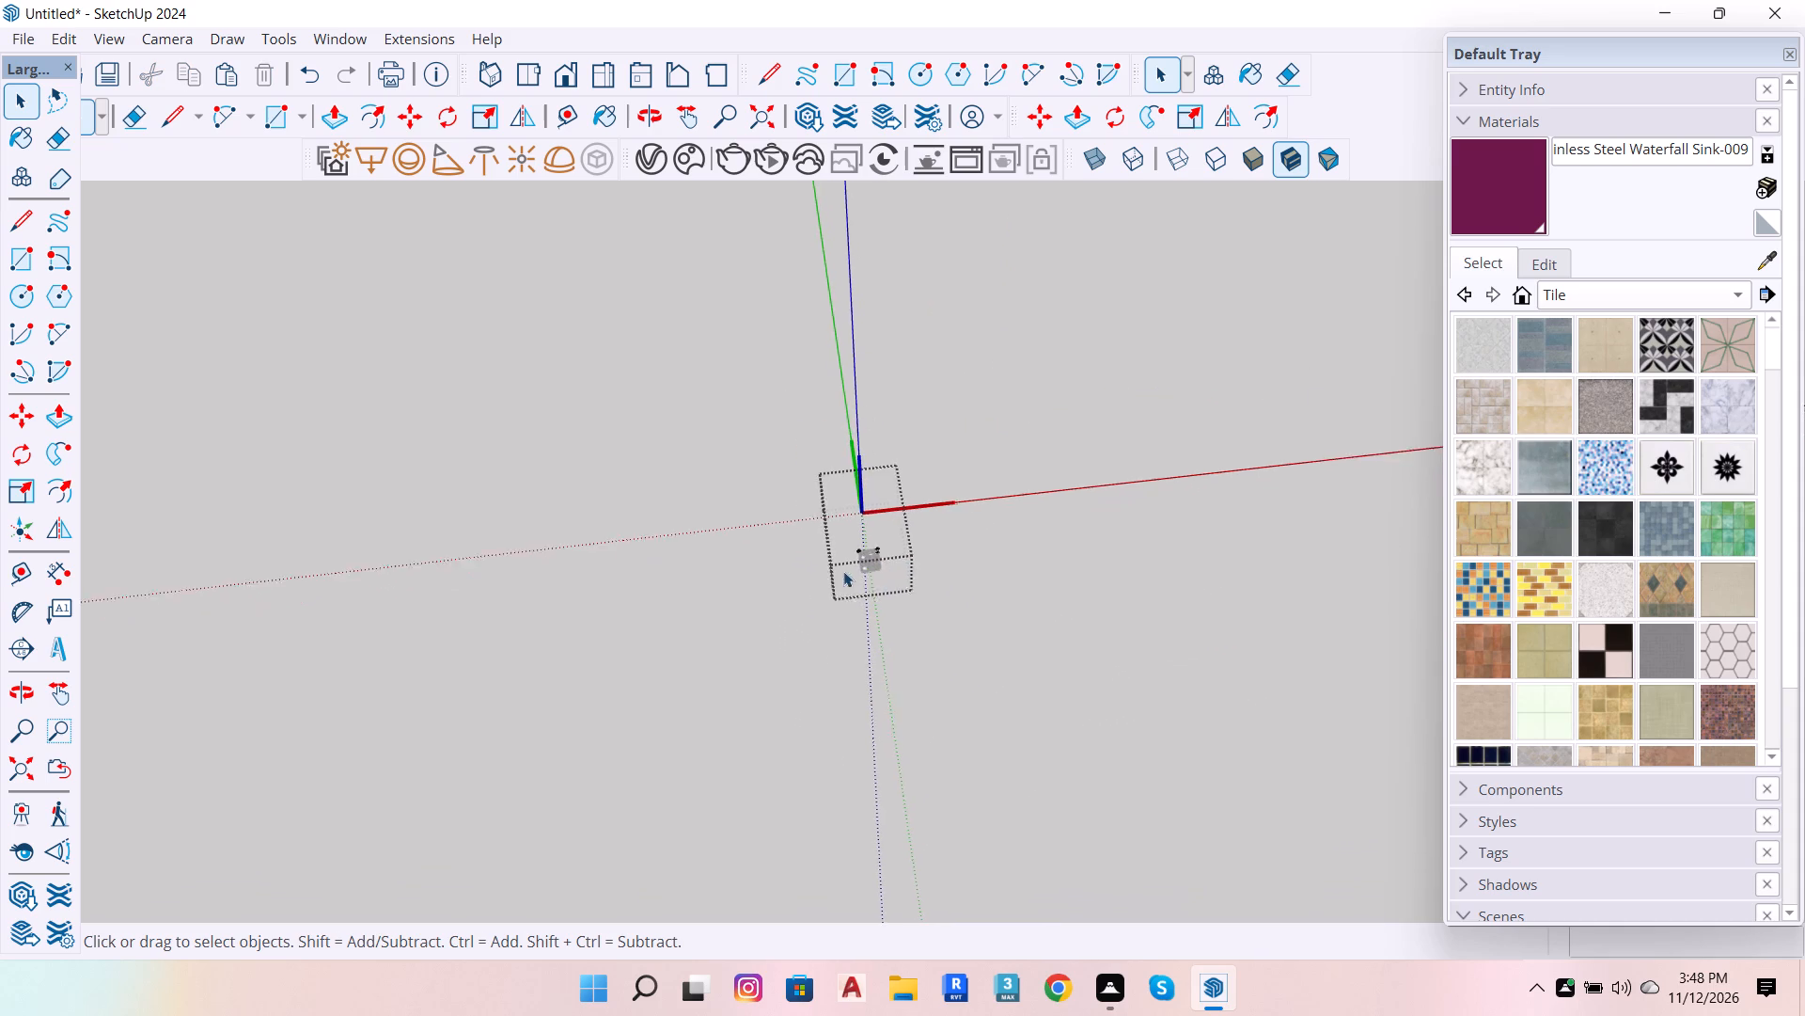
pyautogui.scroll(18, 843, 571)
pyautogui.scroll(6, 843, 526)
pyautogui.doubleClick(950, 633)
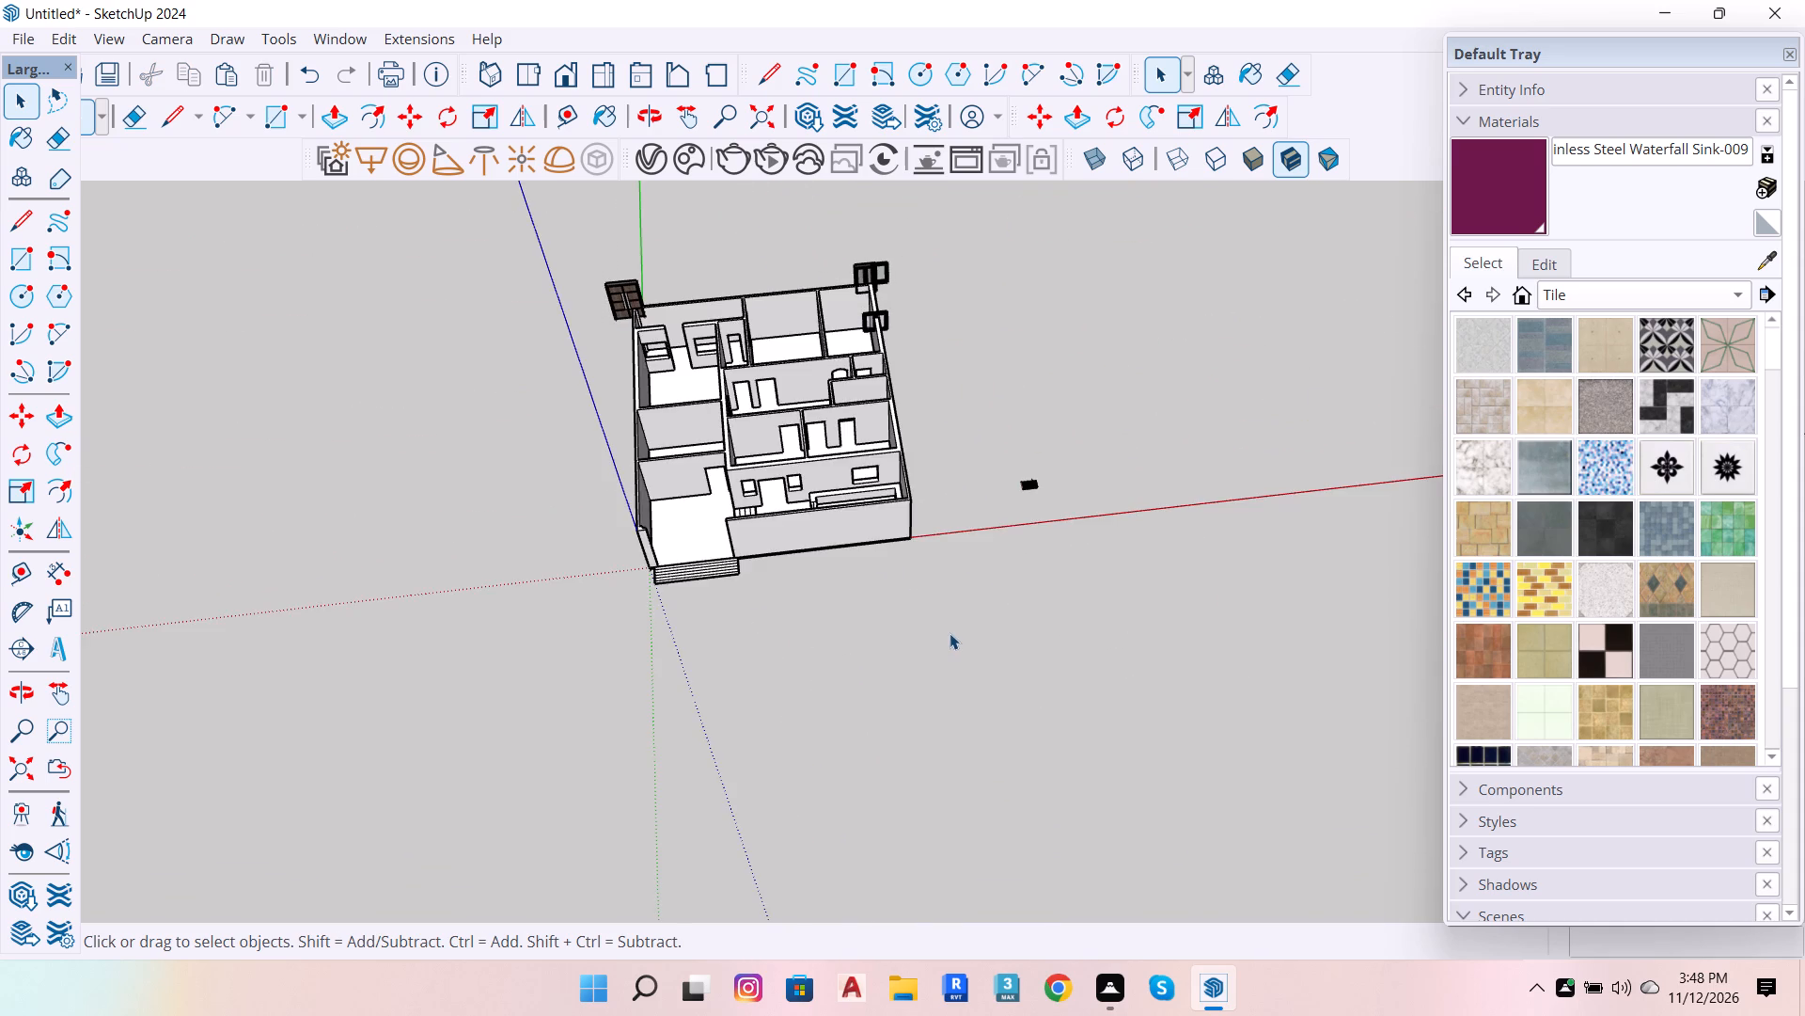
pyautogui.scroll(4, 760, 406)
pyautogui.scroll(-13, 1075, 478)
pyautogui.scroll(13, 1138, 487)
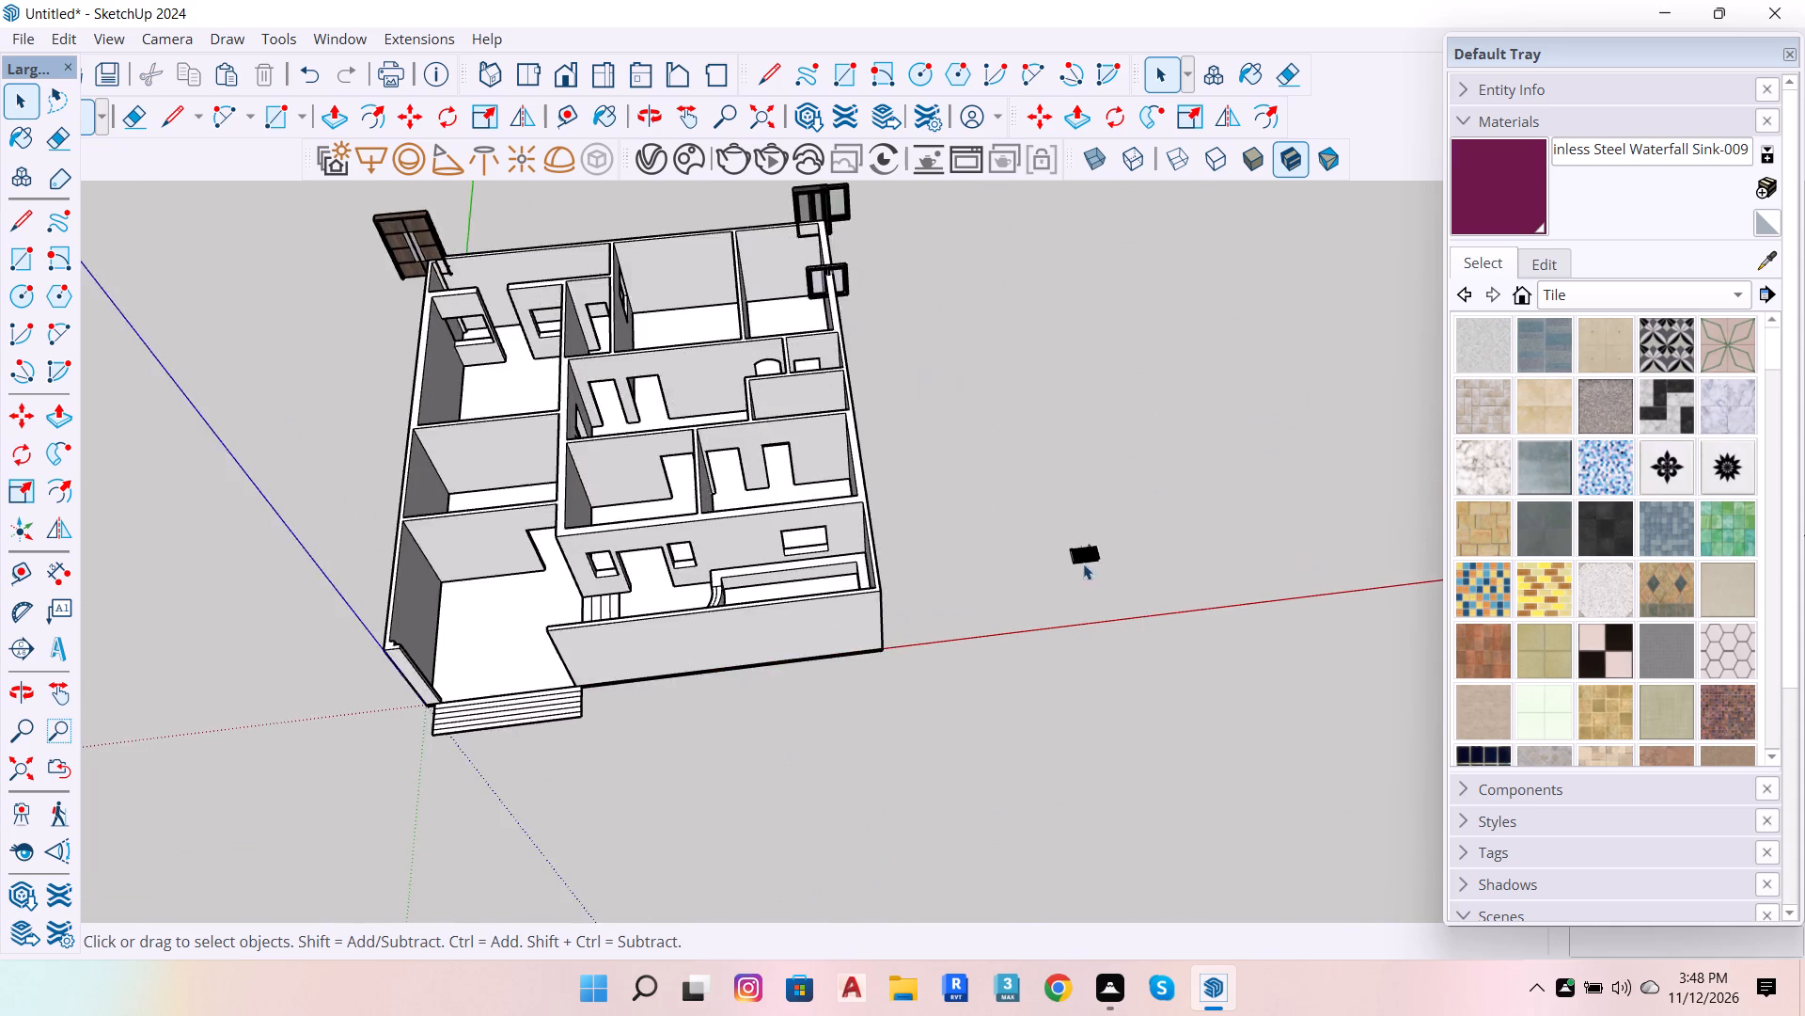
pyautogui.scroll(15, 1083, 563)
pyautogui.scroll(-7, 1248, 569)
pyautogui.scroll(-14, 1269, 741)
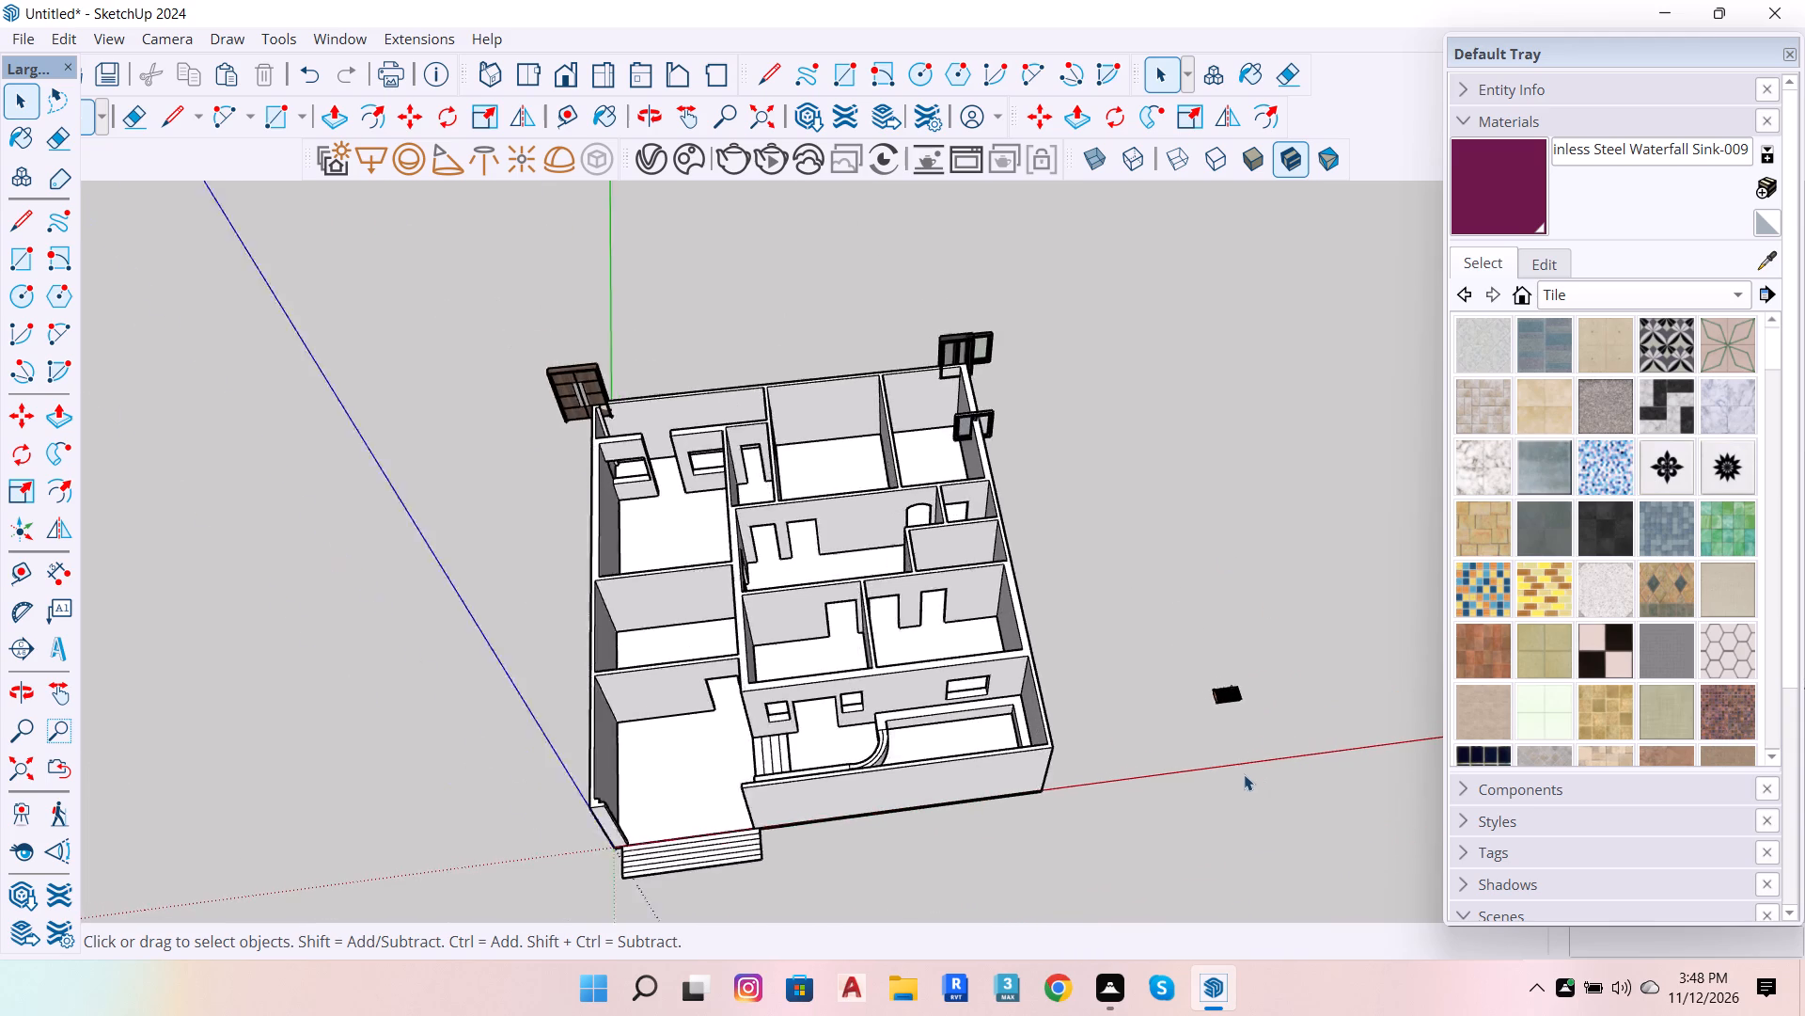
pyautogui.scroll(-4, 1244, 774)
pyautogui.scroll(6, 981, 408)
pyautogui.scroll(8, 1063, 459)
pyautogui.click(1032, 422)
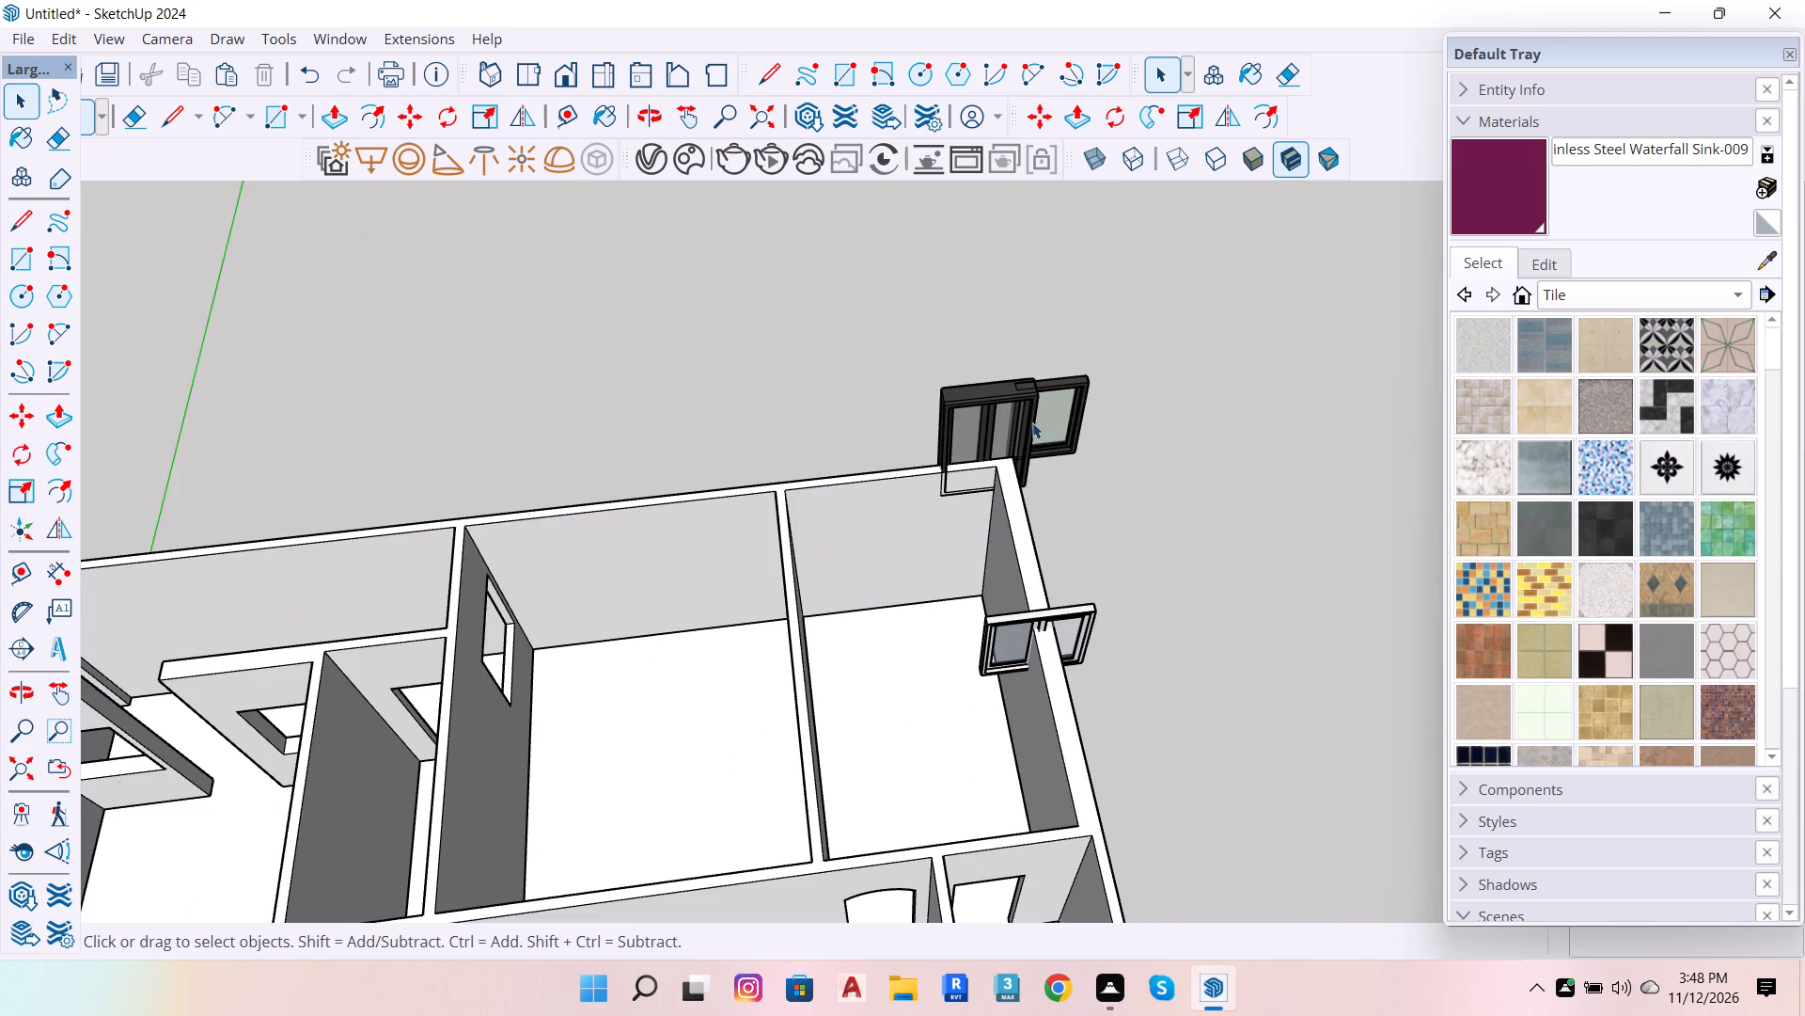
pyautogui.doubleClick(999, 395)
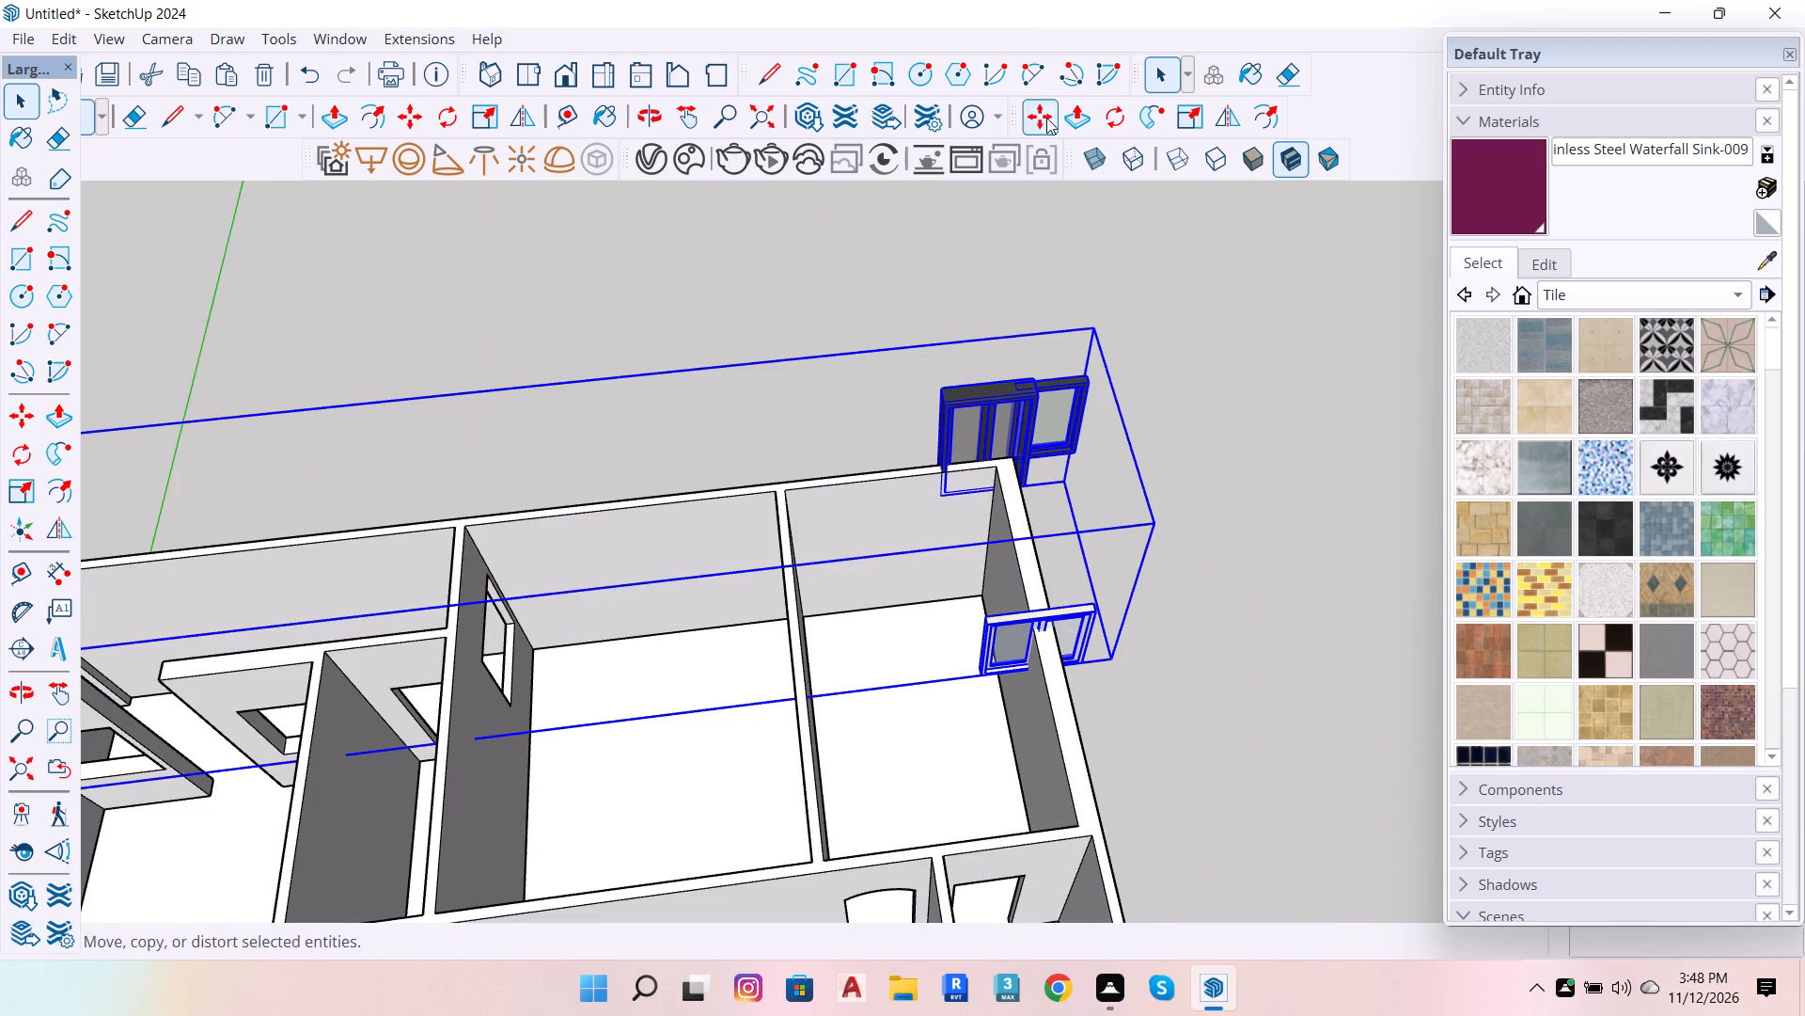
pyautogui.click(423, 118)
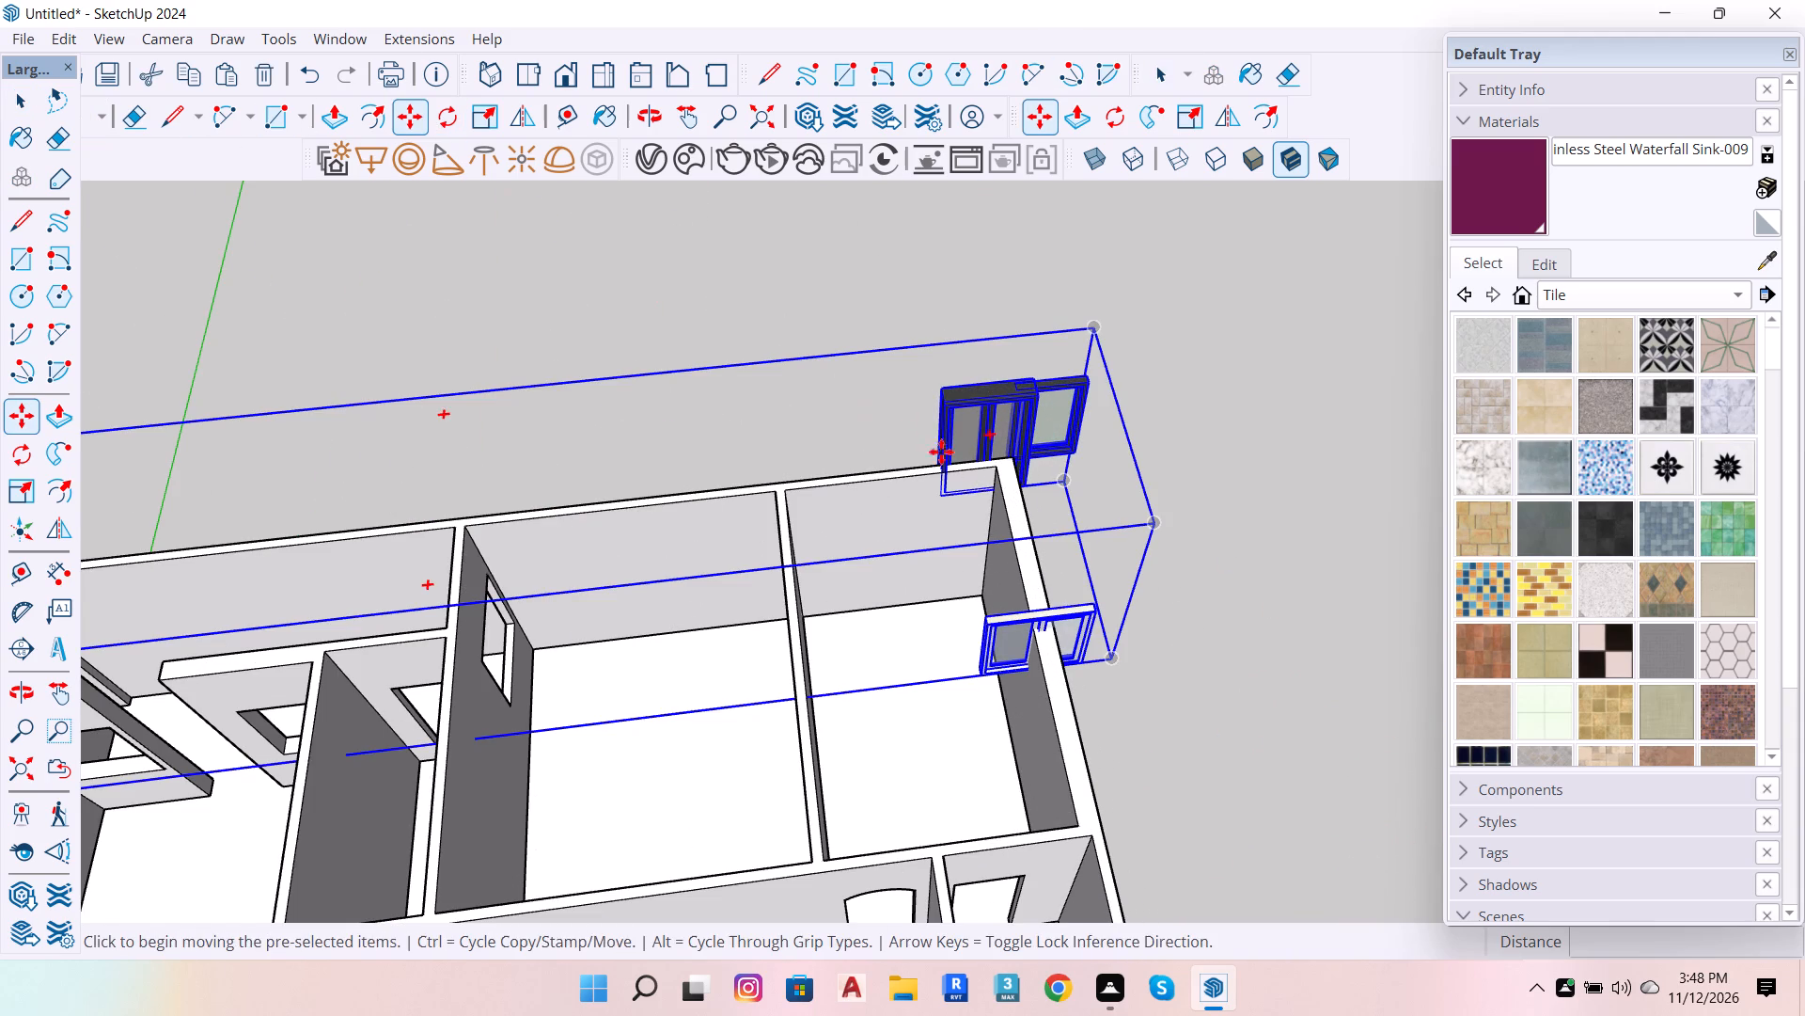
pyautogui.click(982, 465)
pyautogui.scroll(-13, 1163, 377)
pyautogui.scroll(-7, 1012, 464)
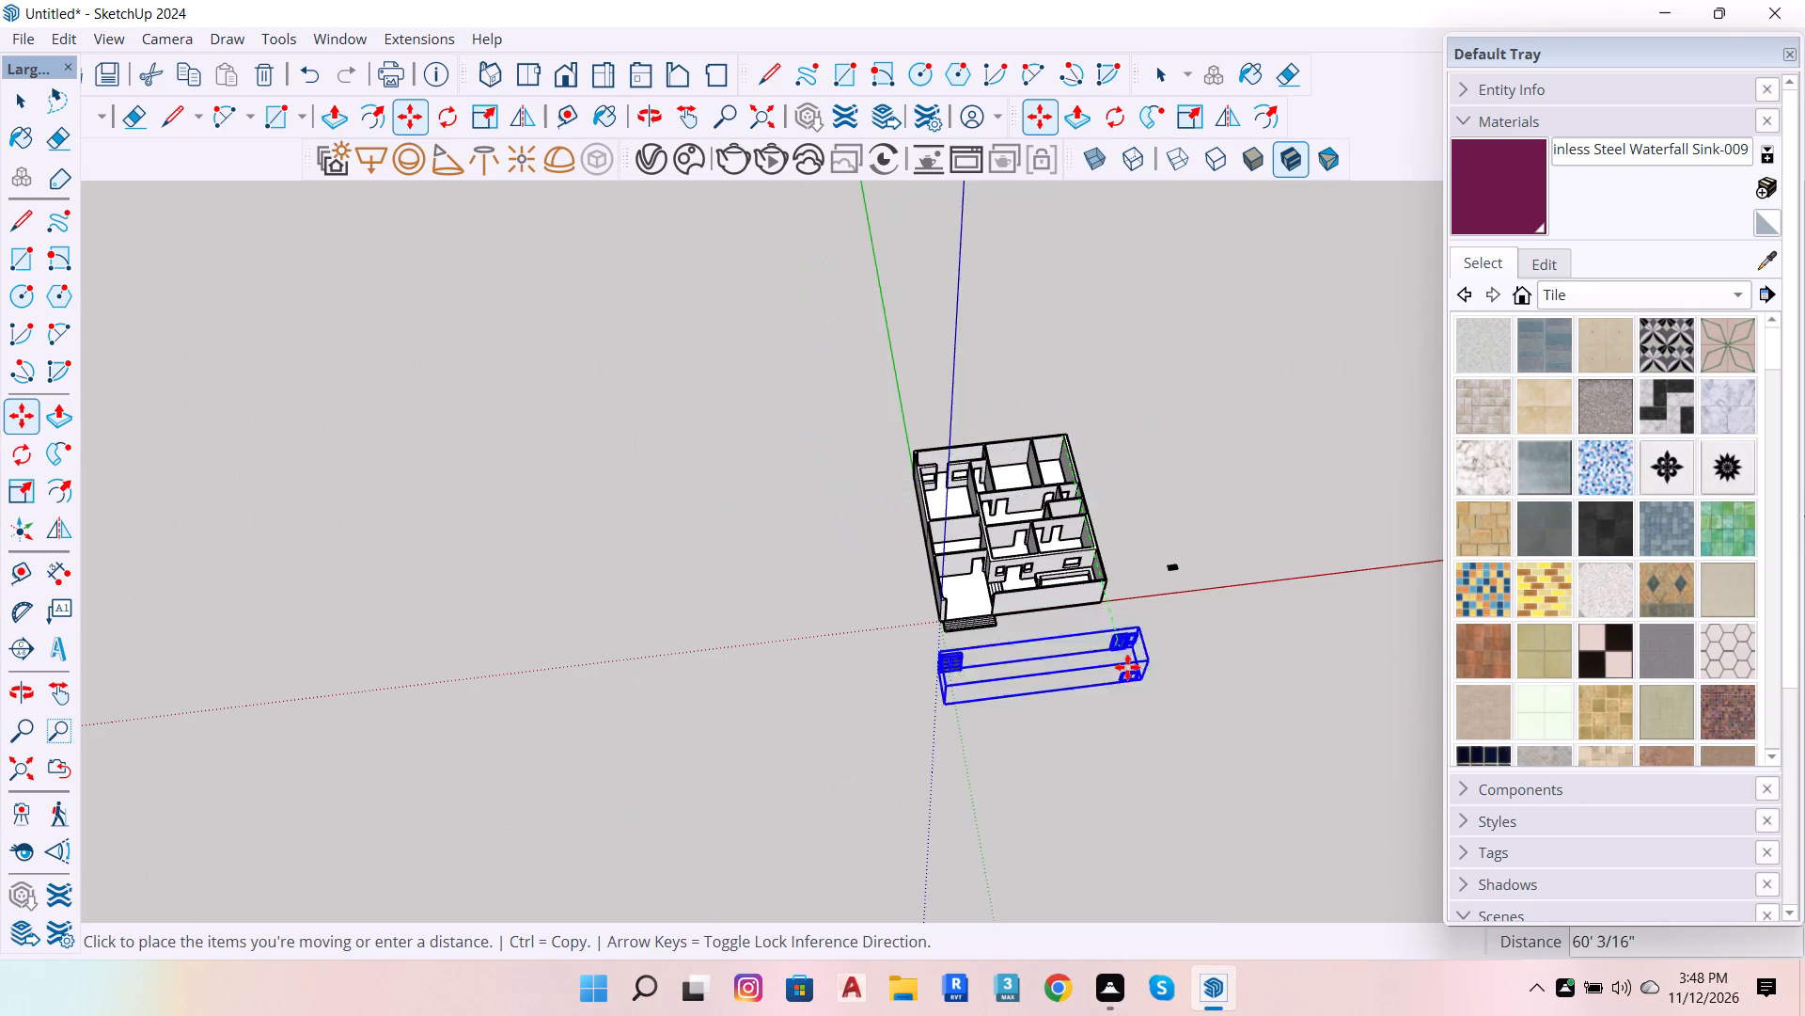
pyautogui.scroll(6, 1143, 694)
pyautogui.click(1143, 694)
# Inside the group, move the small single-pane window clear of the dark double-pane window it overlaps.
pyautogui.scroll(13, 1186, 682)
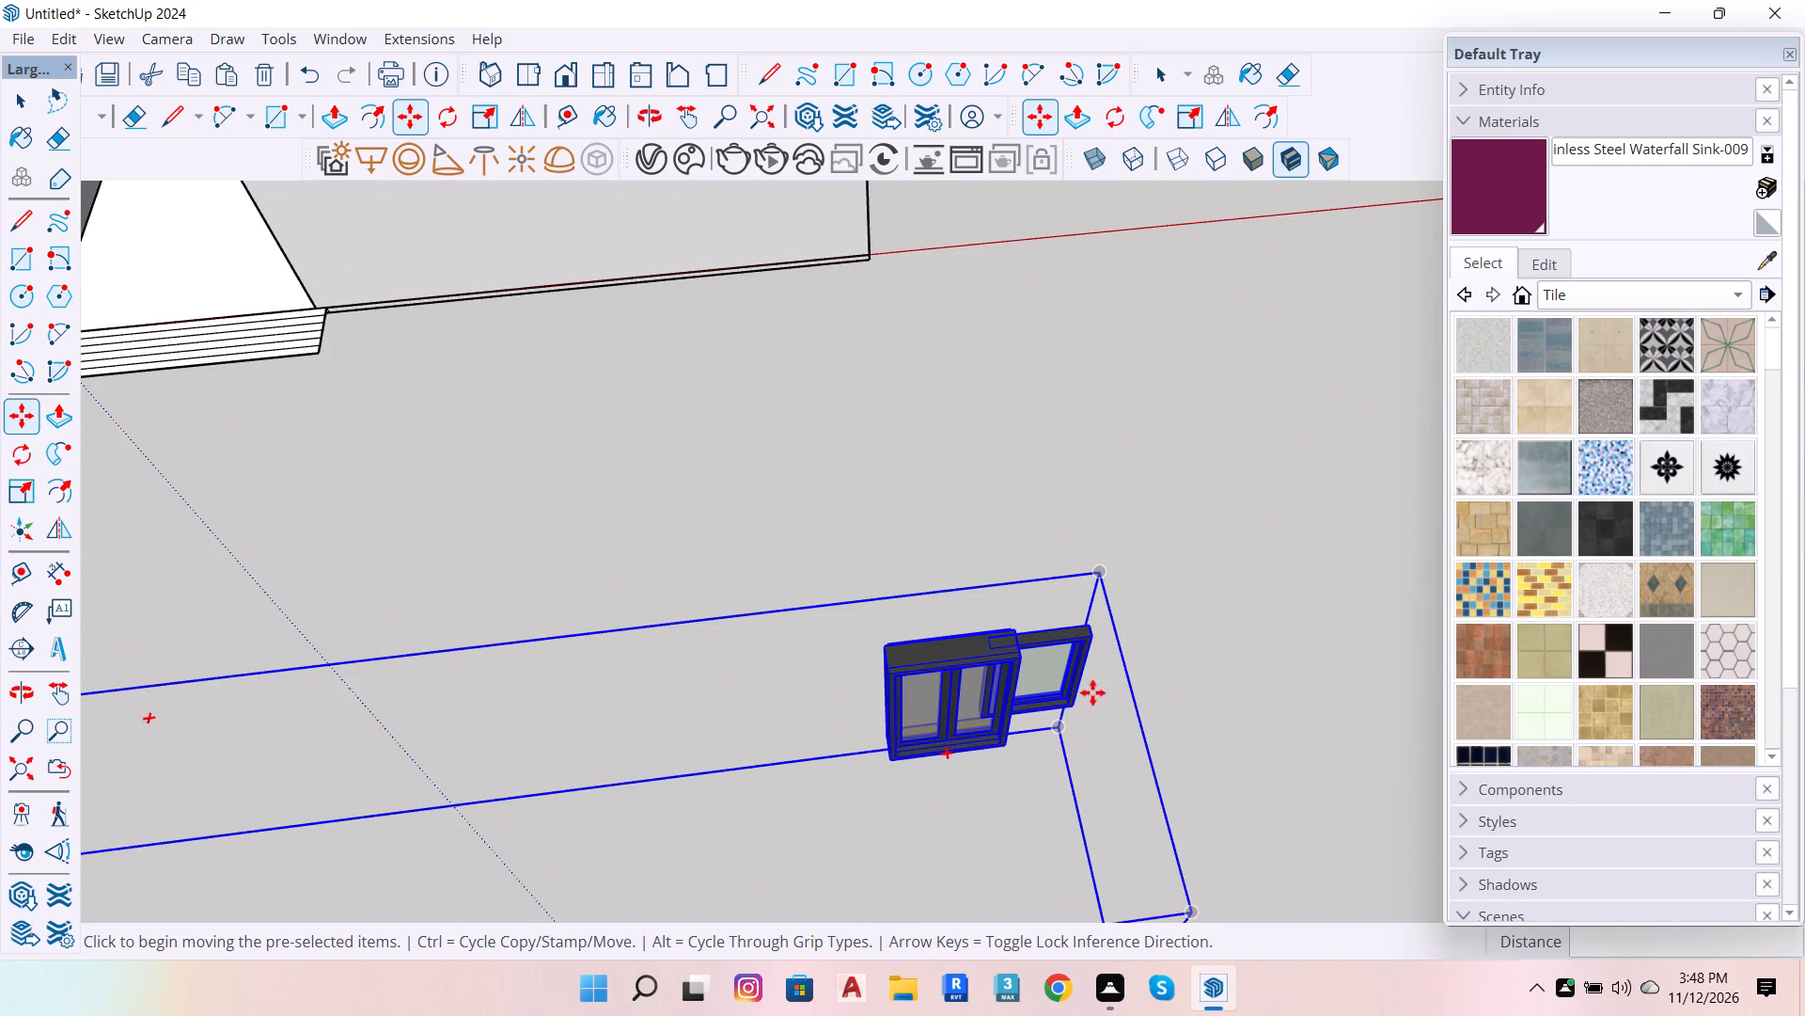
pyautogui.press('space')
pyautogui.click(1066, 654)
pyautogui.doubleClick(1084, 635)
pyautogui.doubleClick(1088, 634)
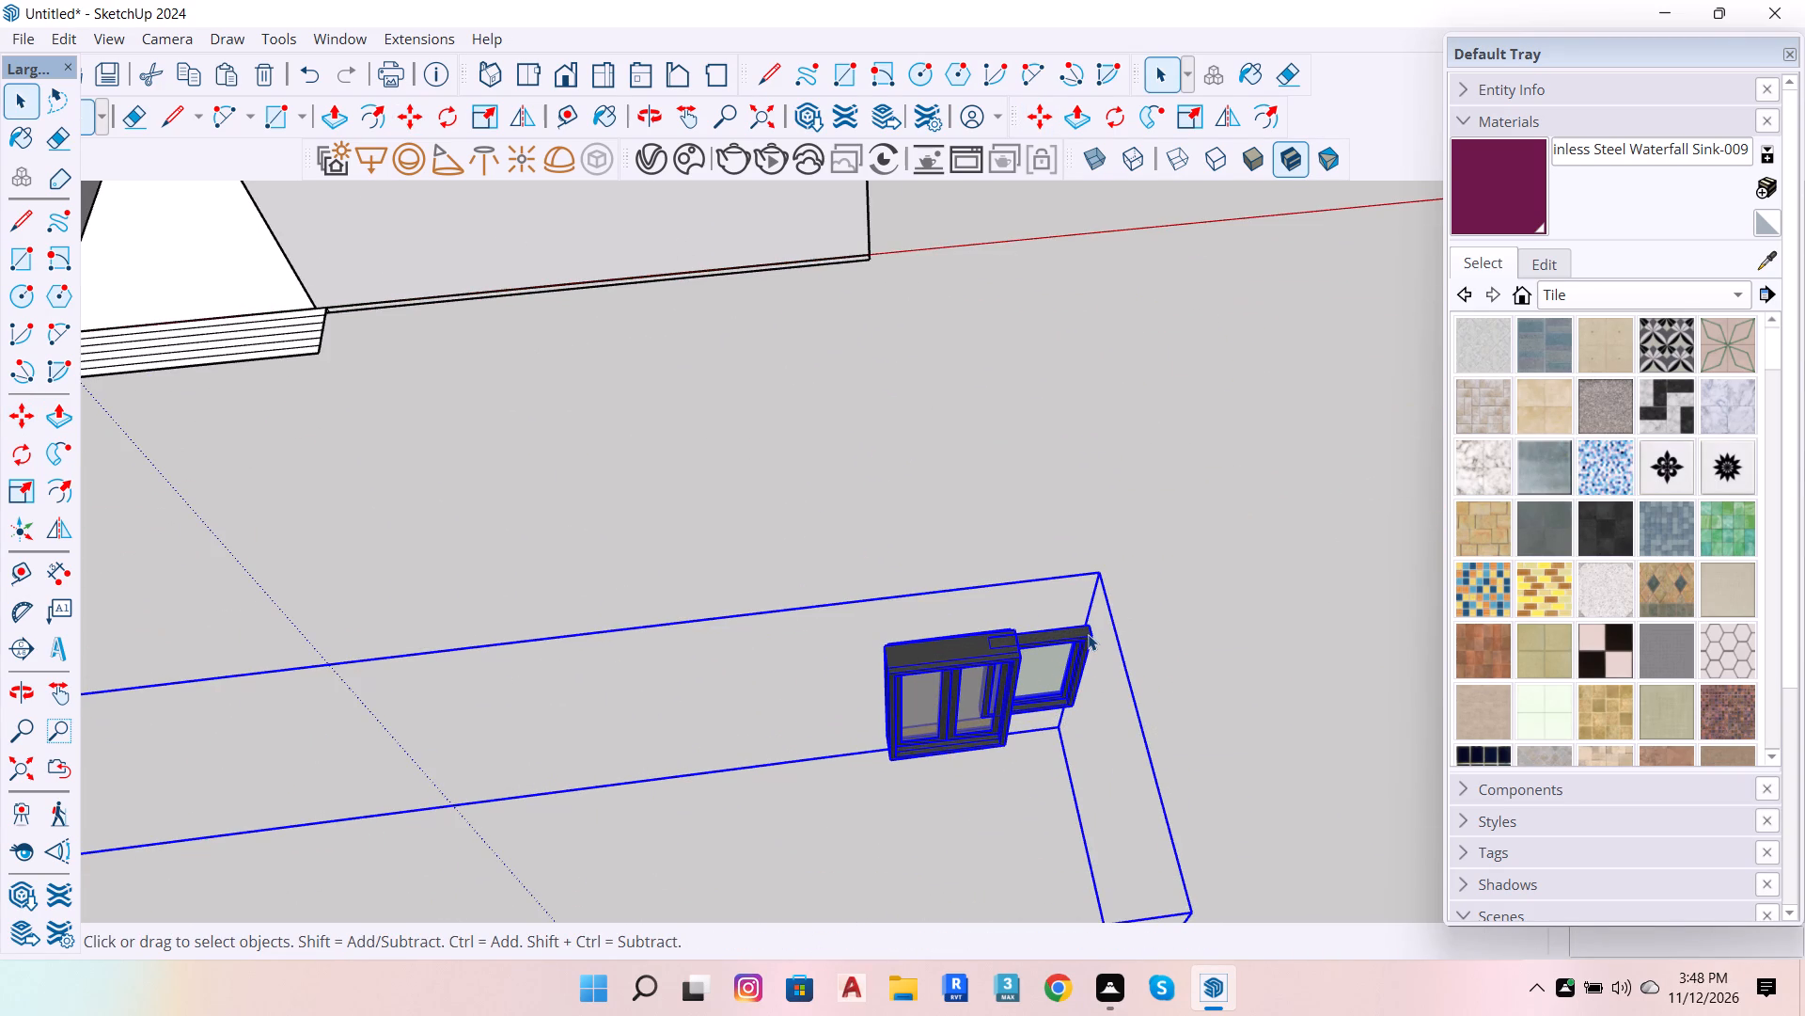
pyautogui.click(1088, 634)
pyautogui.press('m')
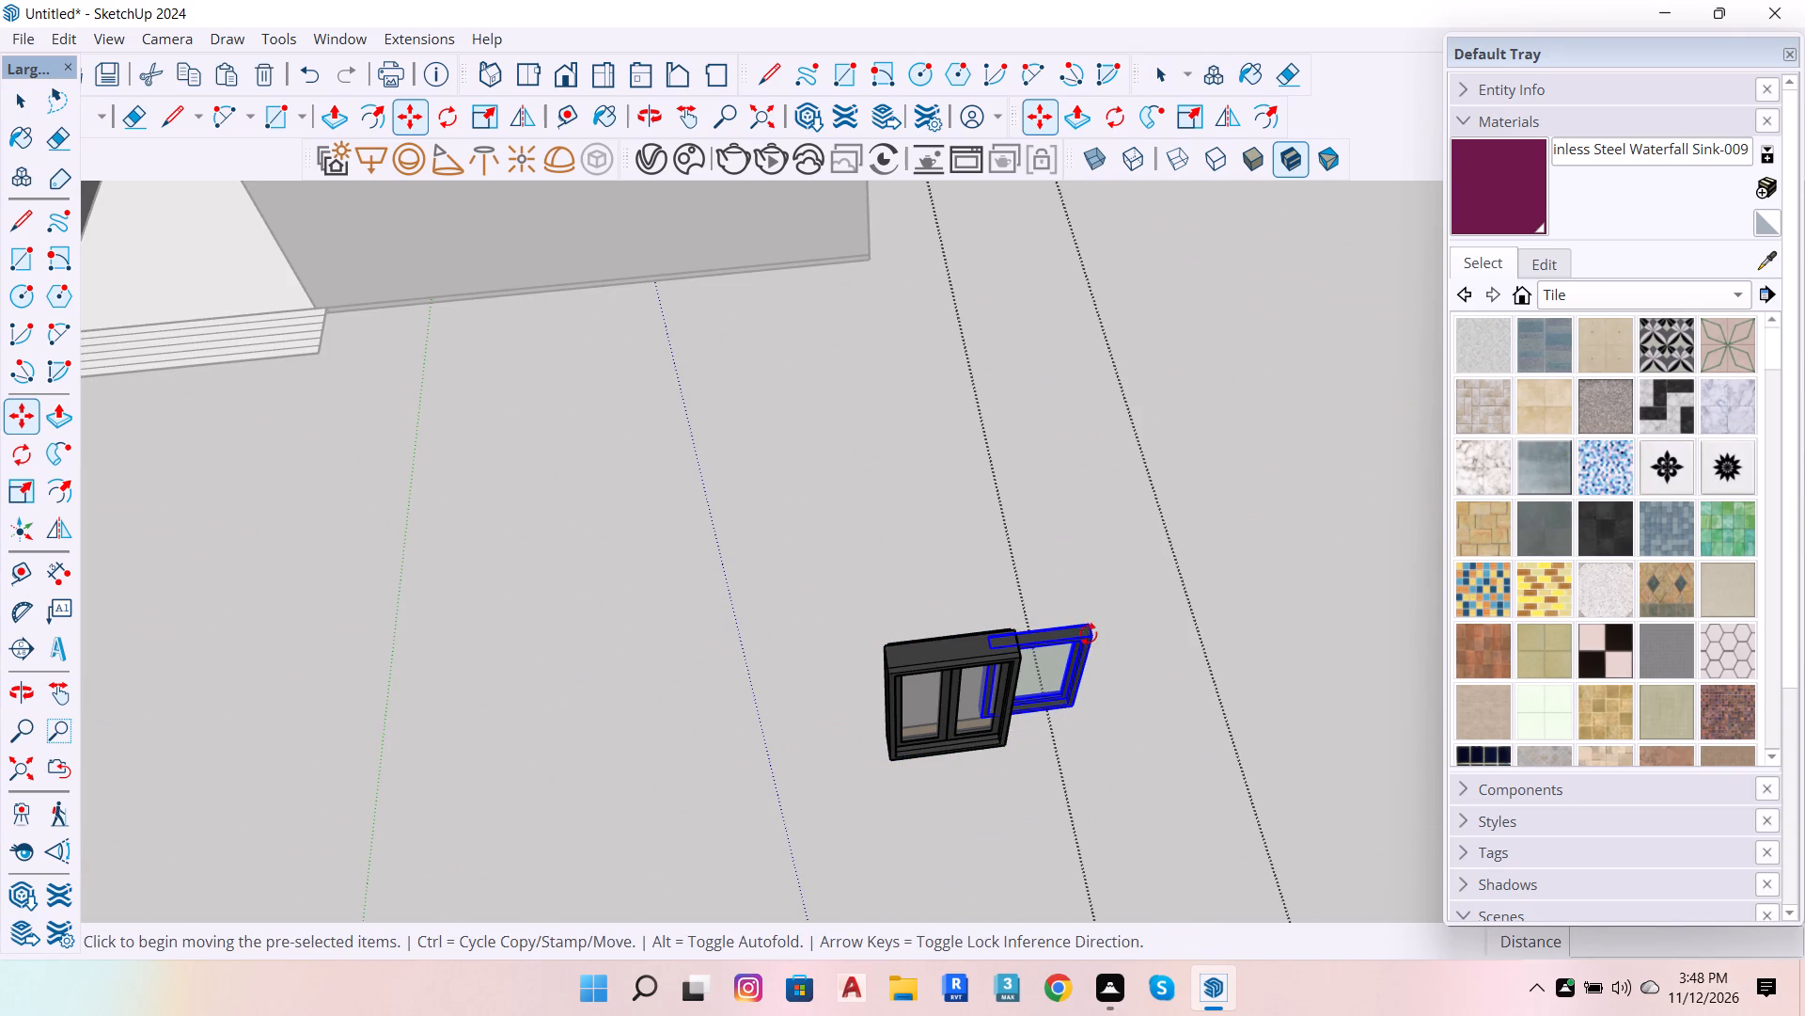
pyautogui.click(1088, 634)
pyautogui.press('space')
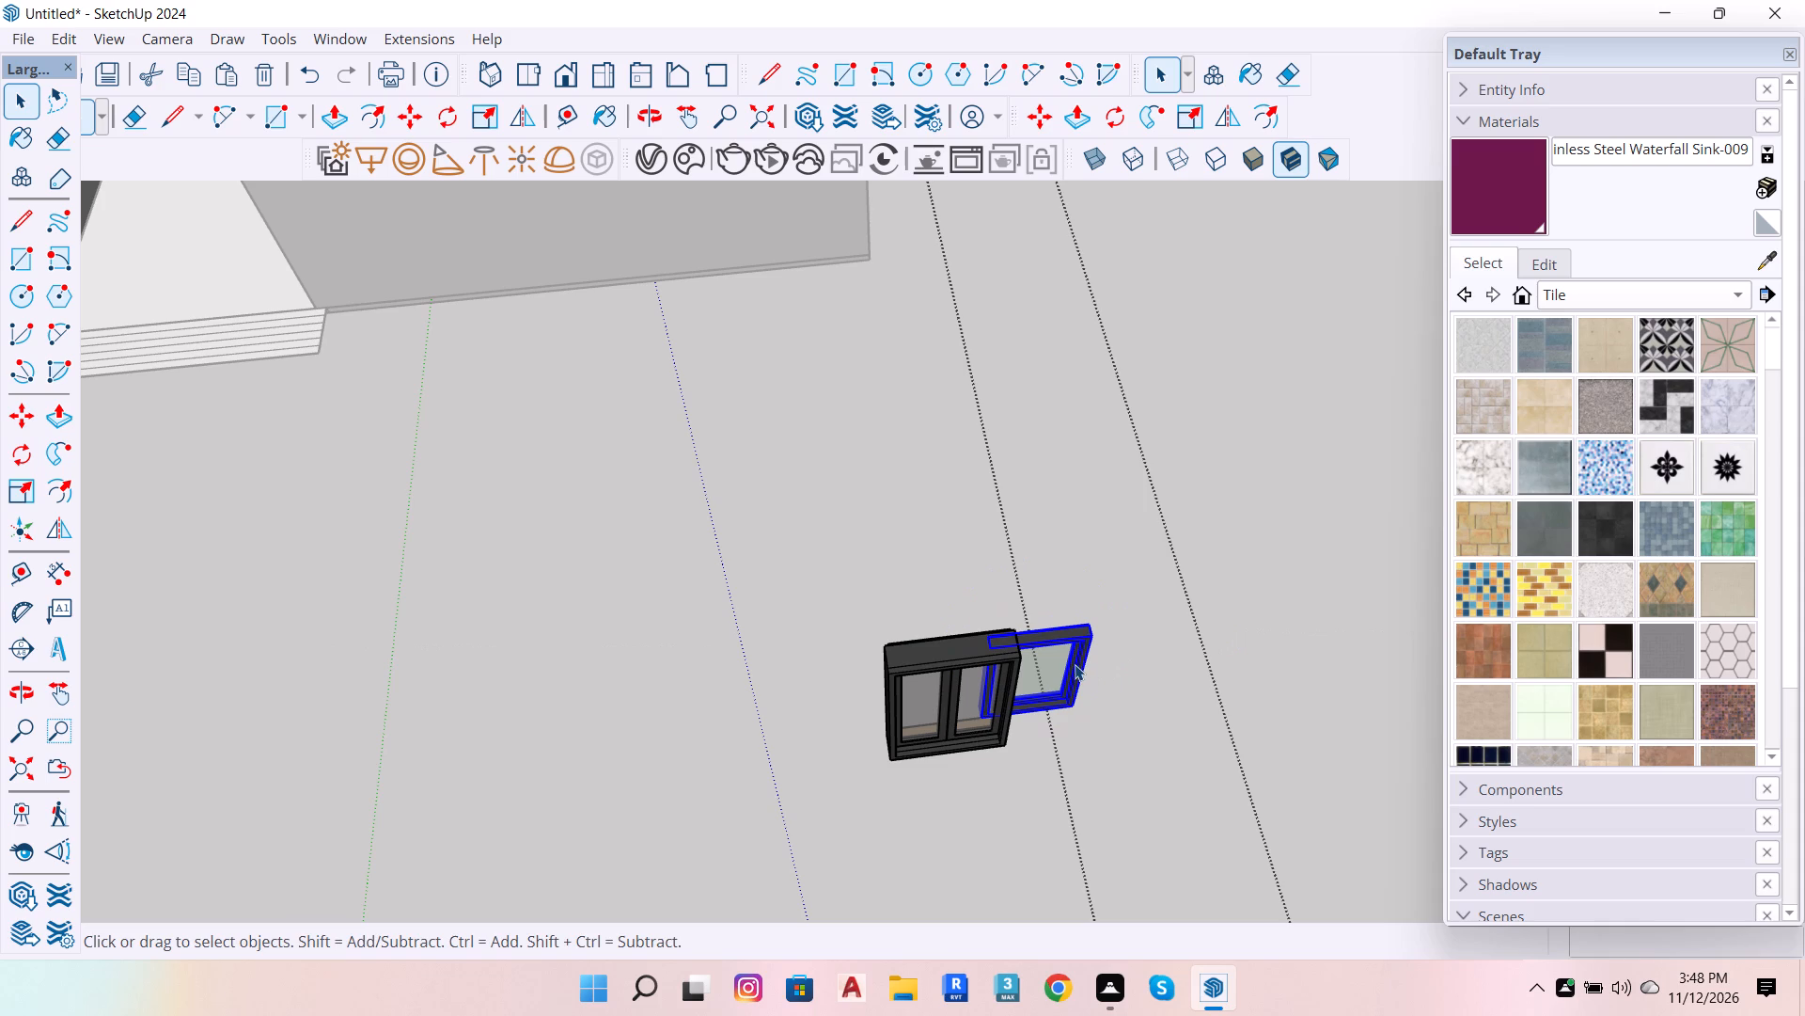
pyautogui.press('m')
pyautogui.click(1075, 664)
pyautogui.click(1288, 626)
pyautogui.press('space')
pyautogui.scroll(-17, 1263, 549)
pyautogui.doubleClick(733, 714)
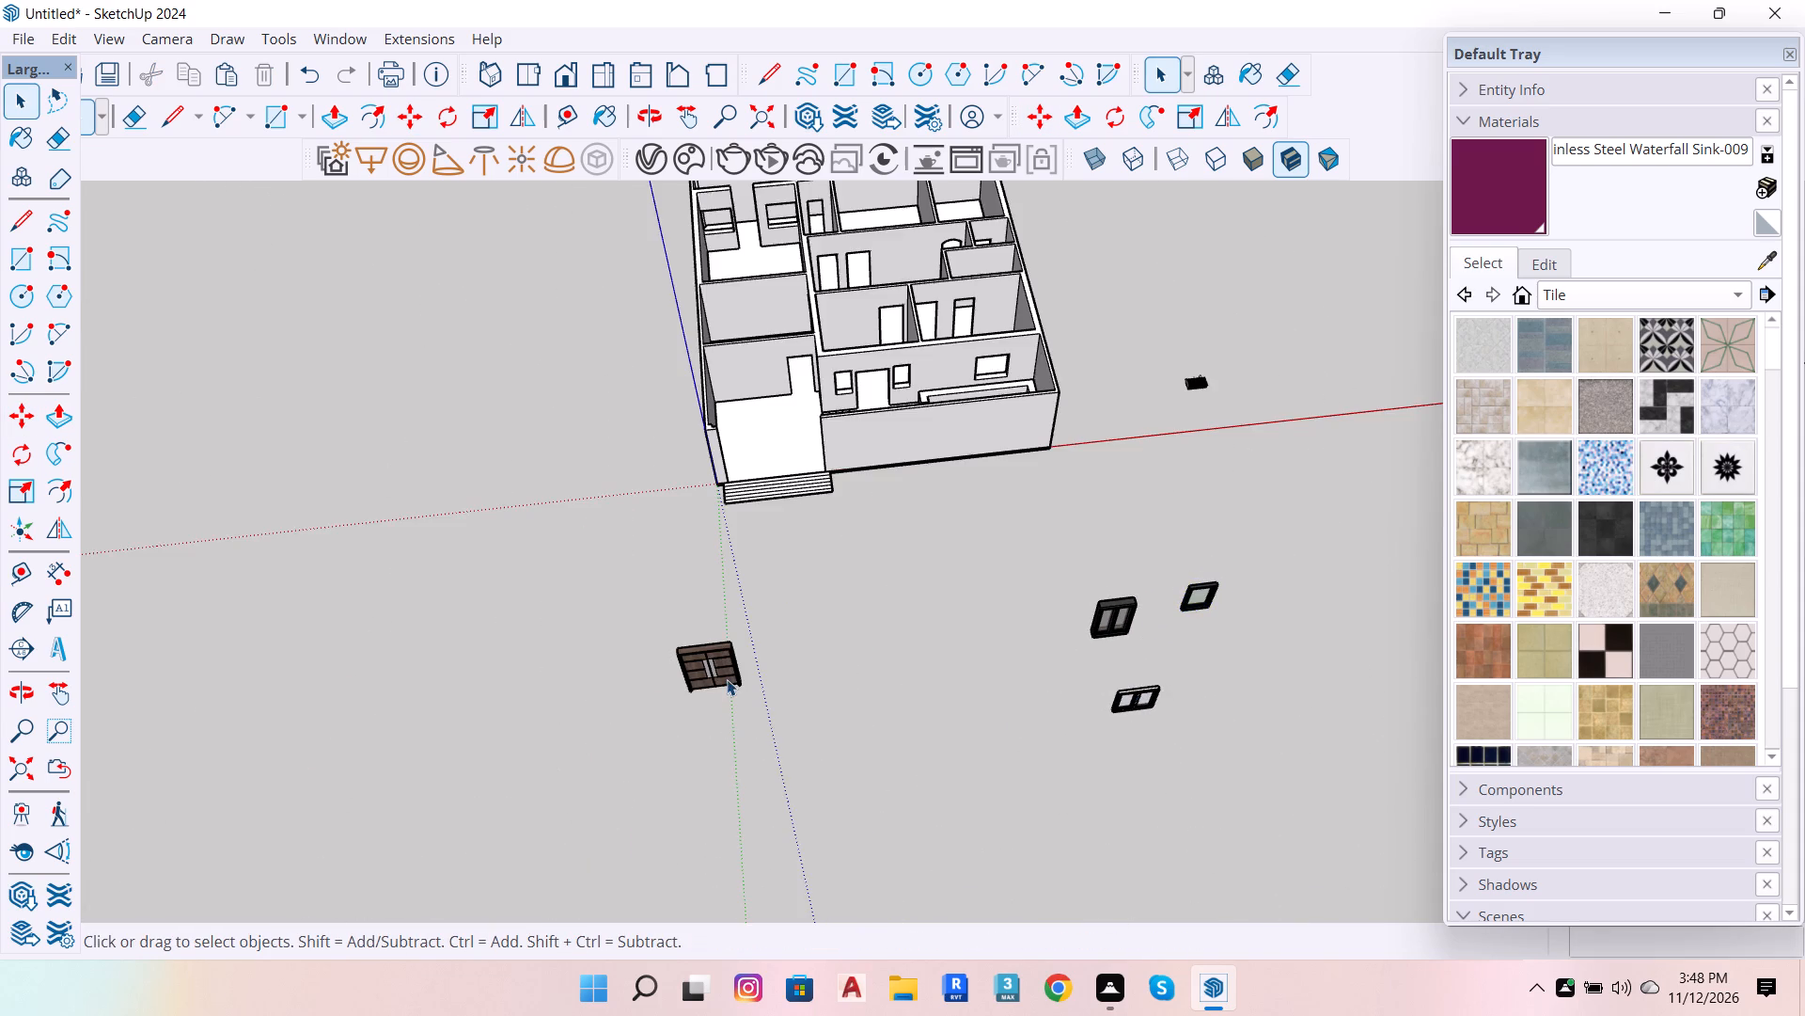
# Explode the component that holds the wooden double door and the dark windows together.
pyautogui.scroll(3, 727, 679)
pyautogui.click(721, 665)
pyautogui.scroll(5, 721, 654)
pyautogui.doubleClick(958, 751)
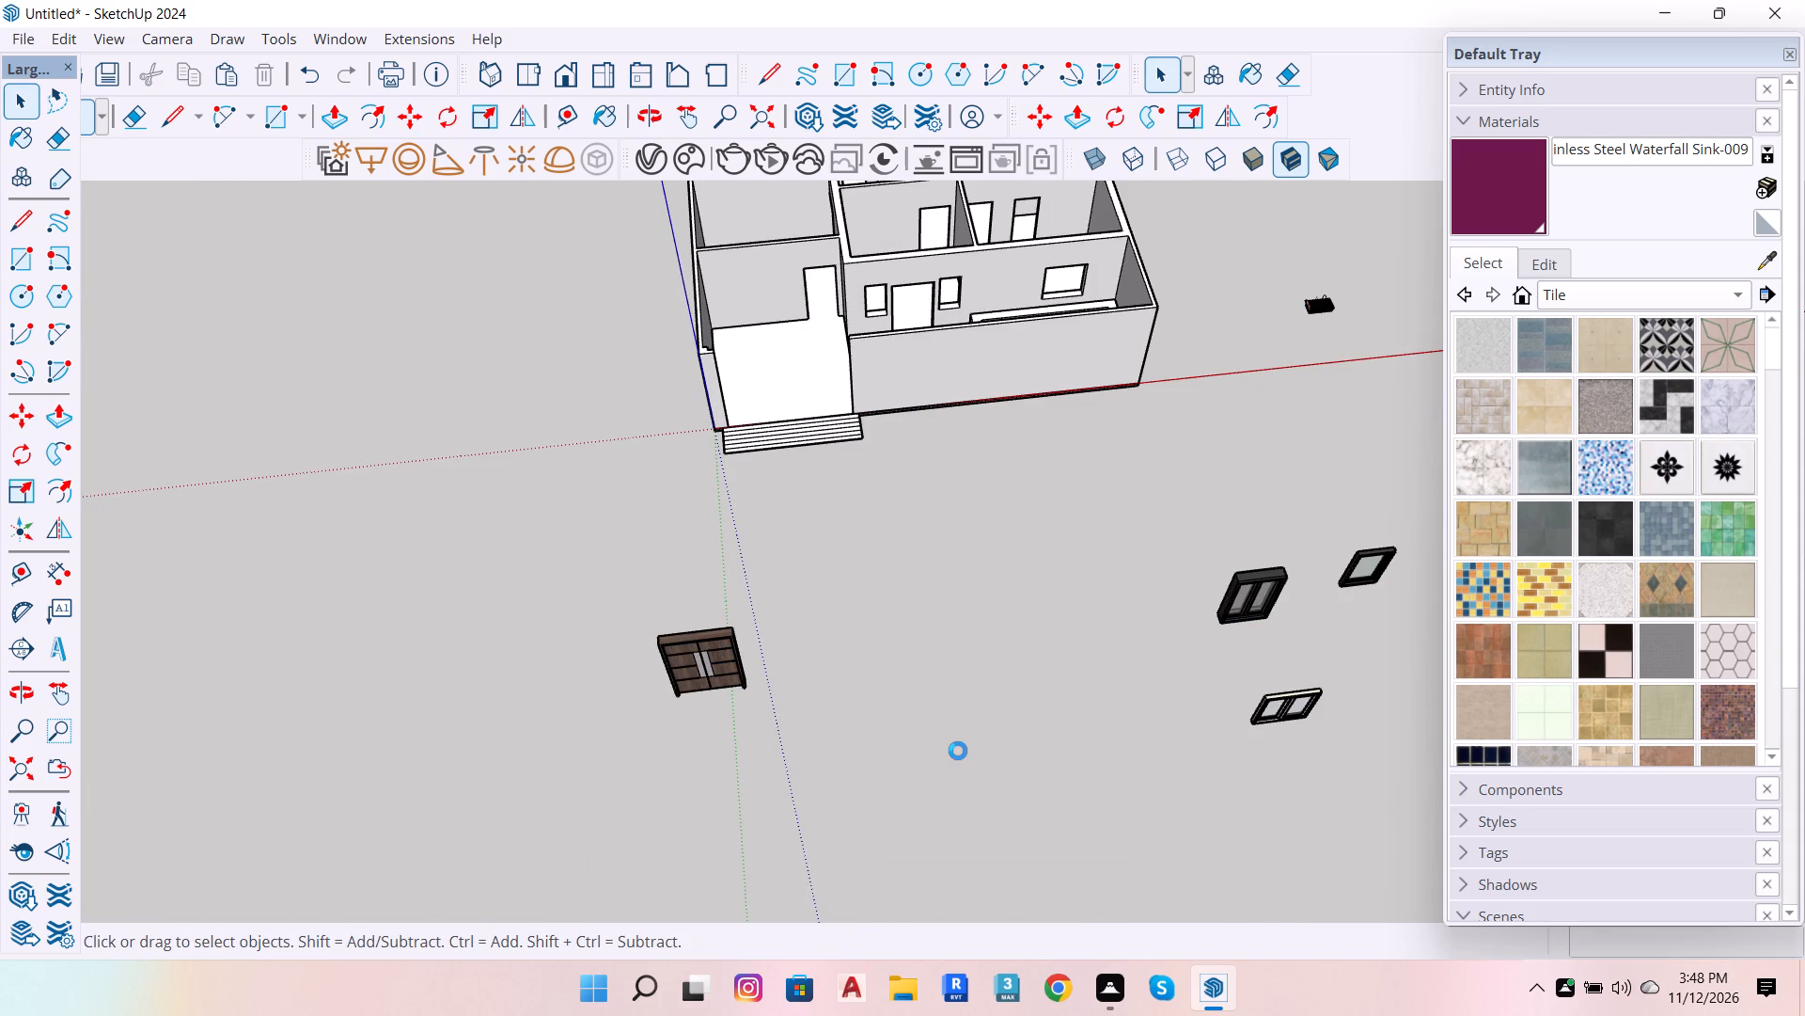
pyautogui.click(729, 675)
pyautogui.scroll(4, 728, 667)
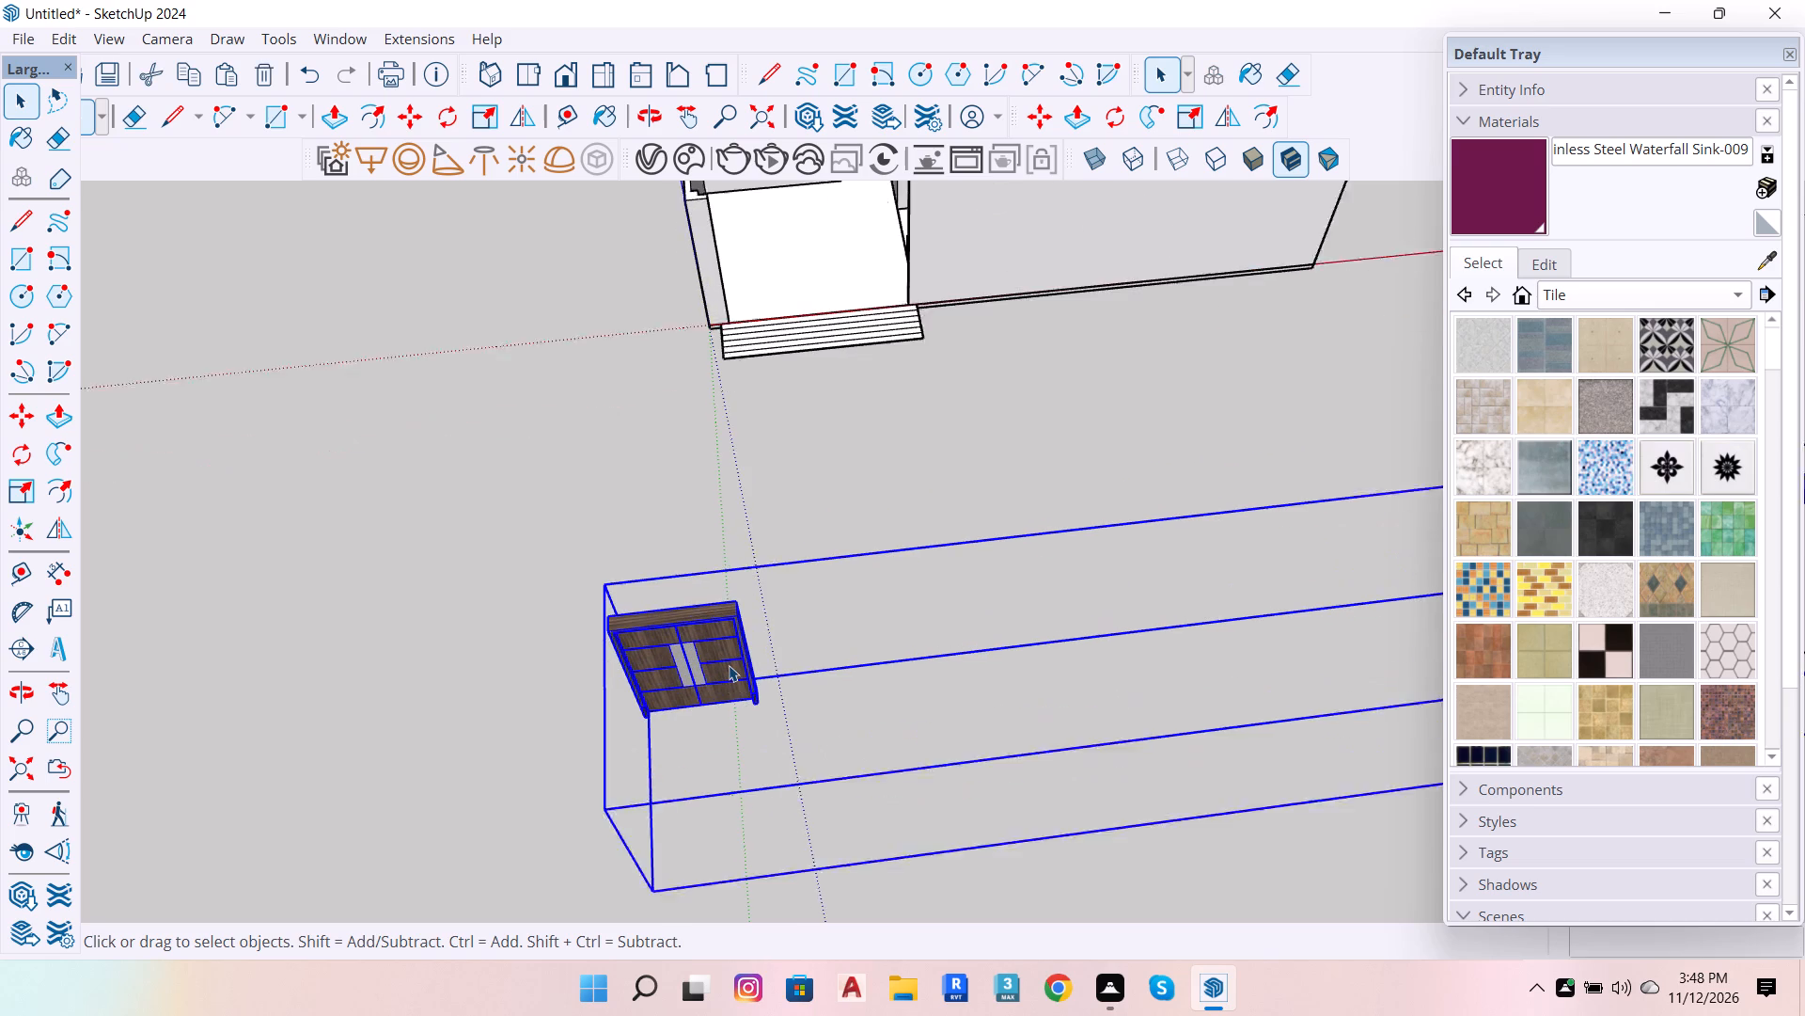
pyautogui.scroll(1, 729, 665)
pyautogui.tripleClick(729, 665)
pyautogui.scroll(-6, 729, 665)
pyautogui.doubleClick(796, 759)
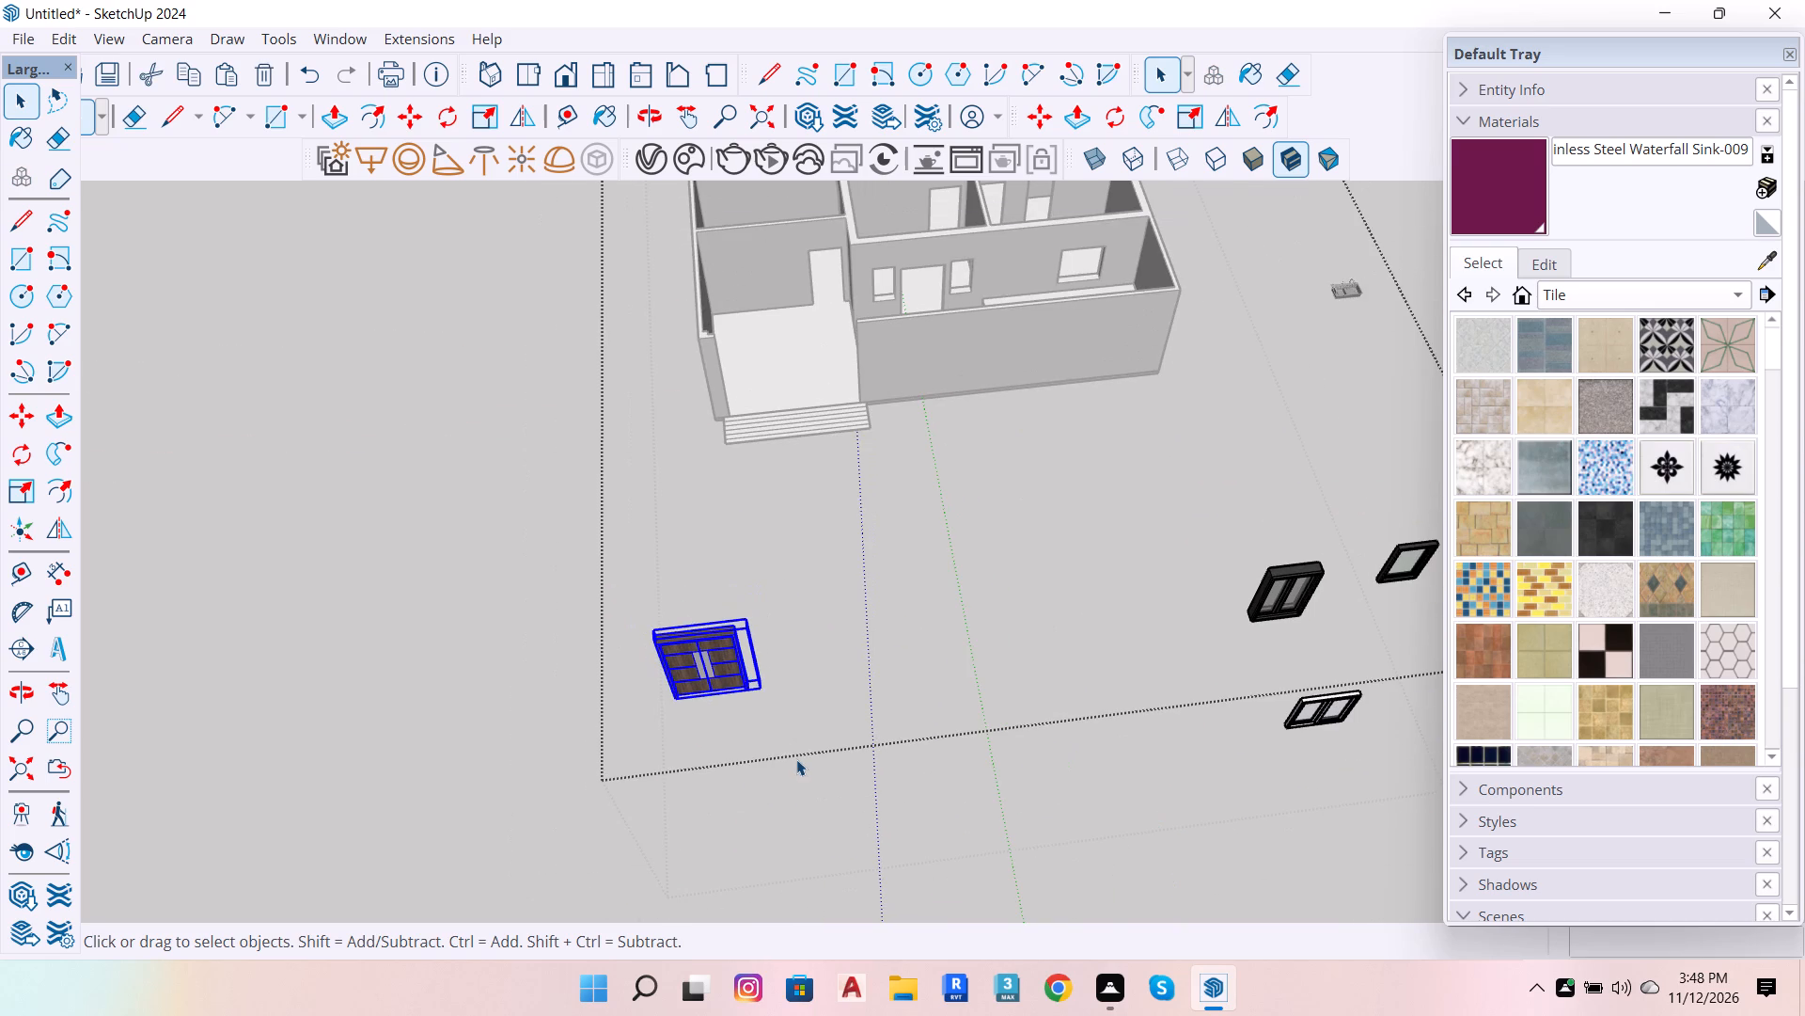
pyautogui.click(732, 649)
pyautogui.rightClick(730, 649)
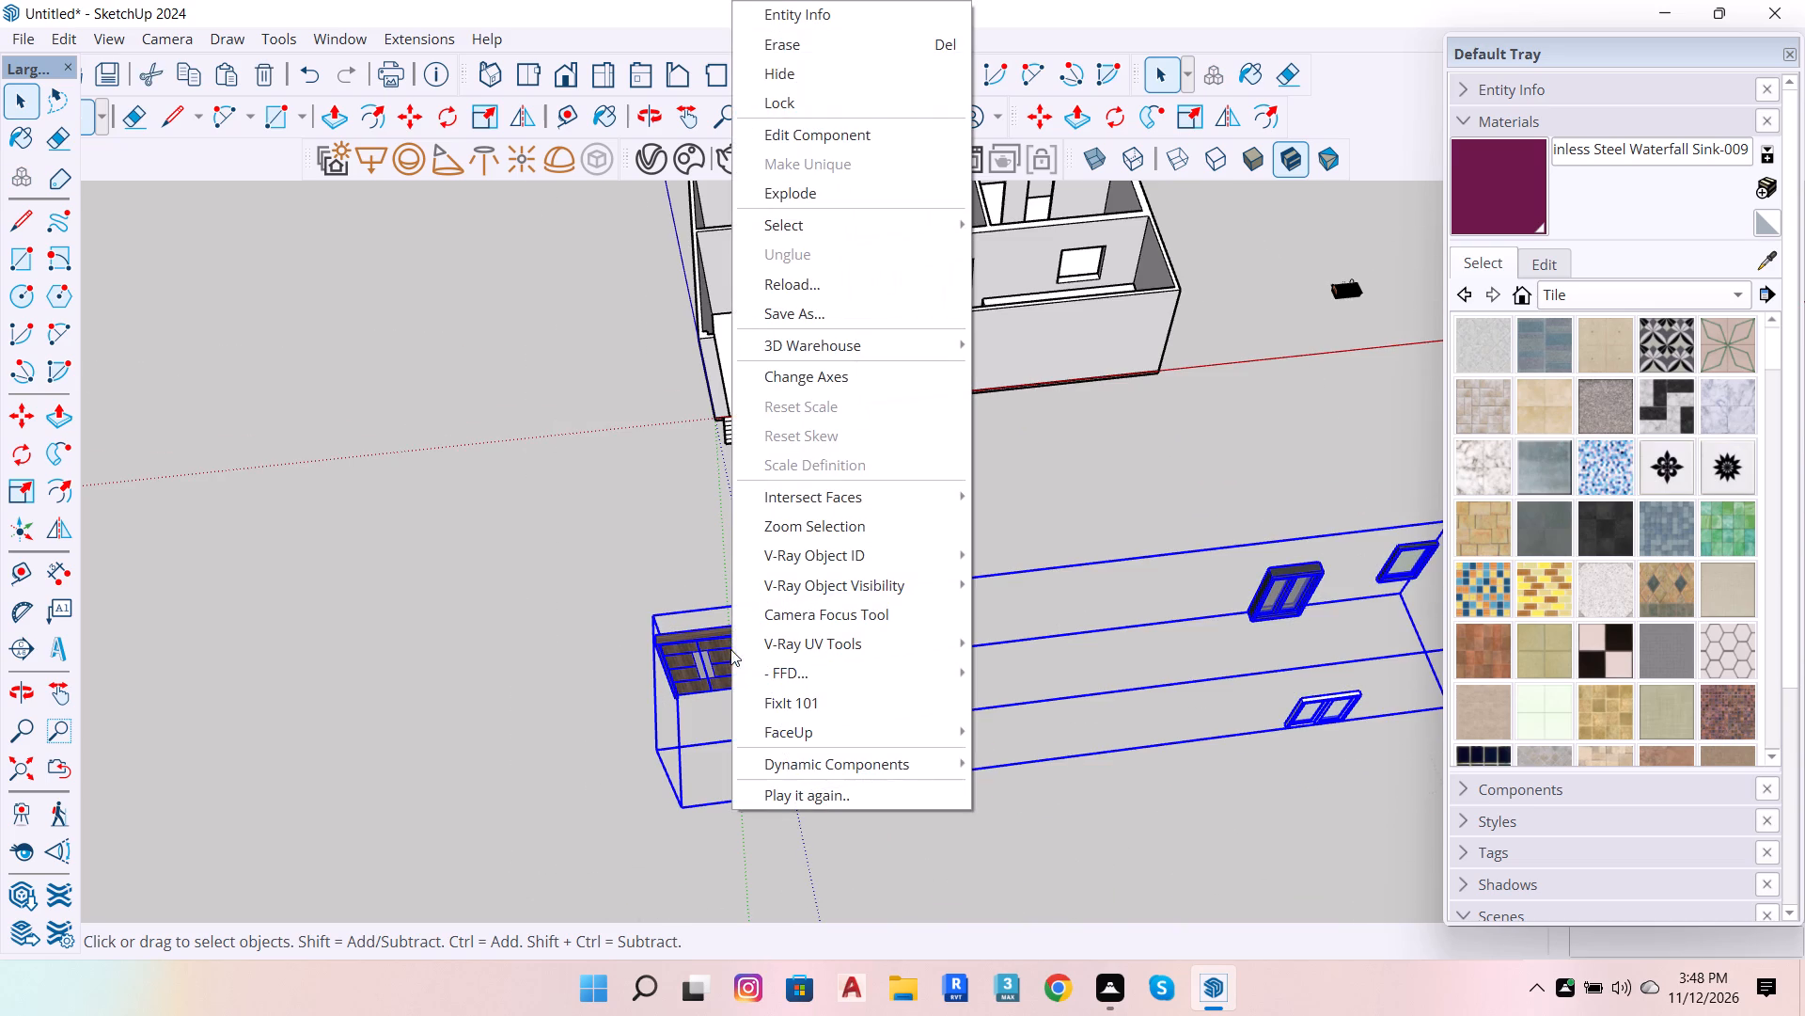
pyautogui.click(838, 187)
# Frame the wooden double door front-on at about eye level, with the house behind it.
pyautogui.scroll(2, 647, 673)
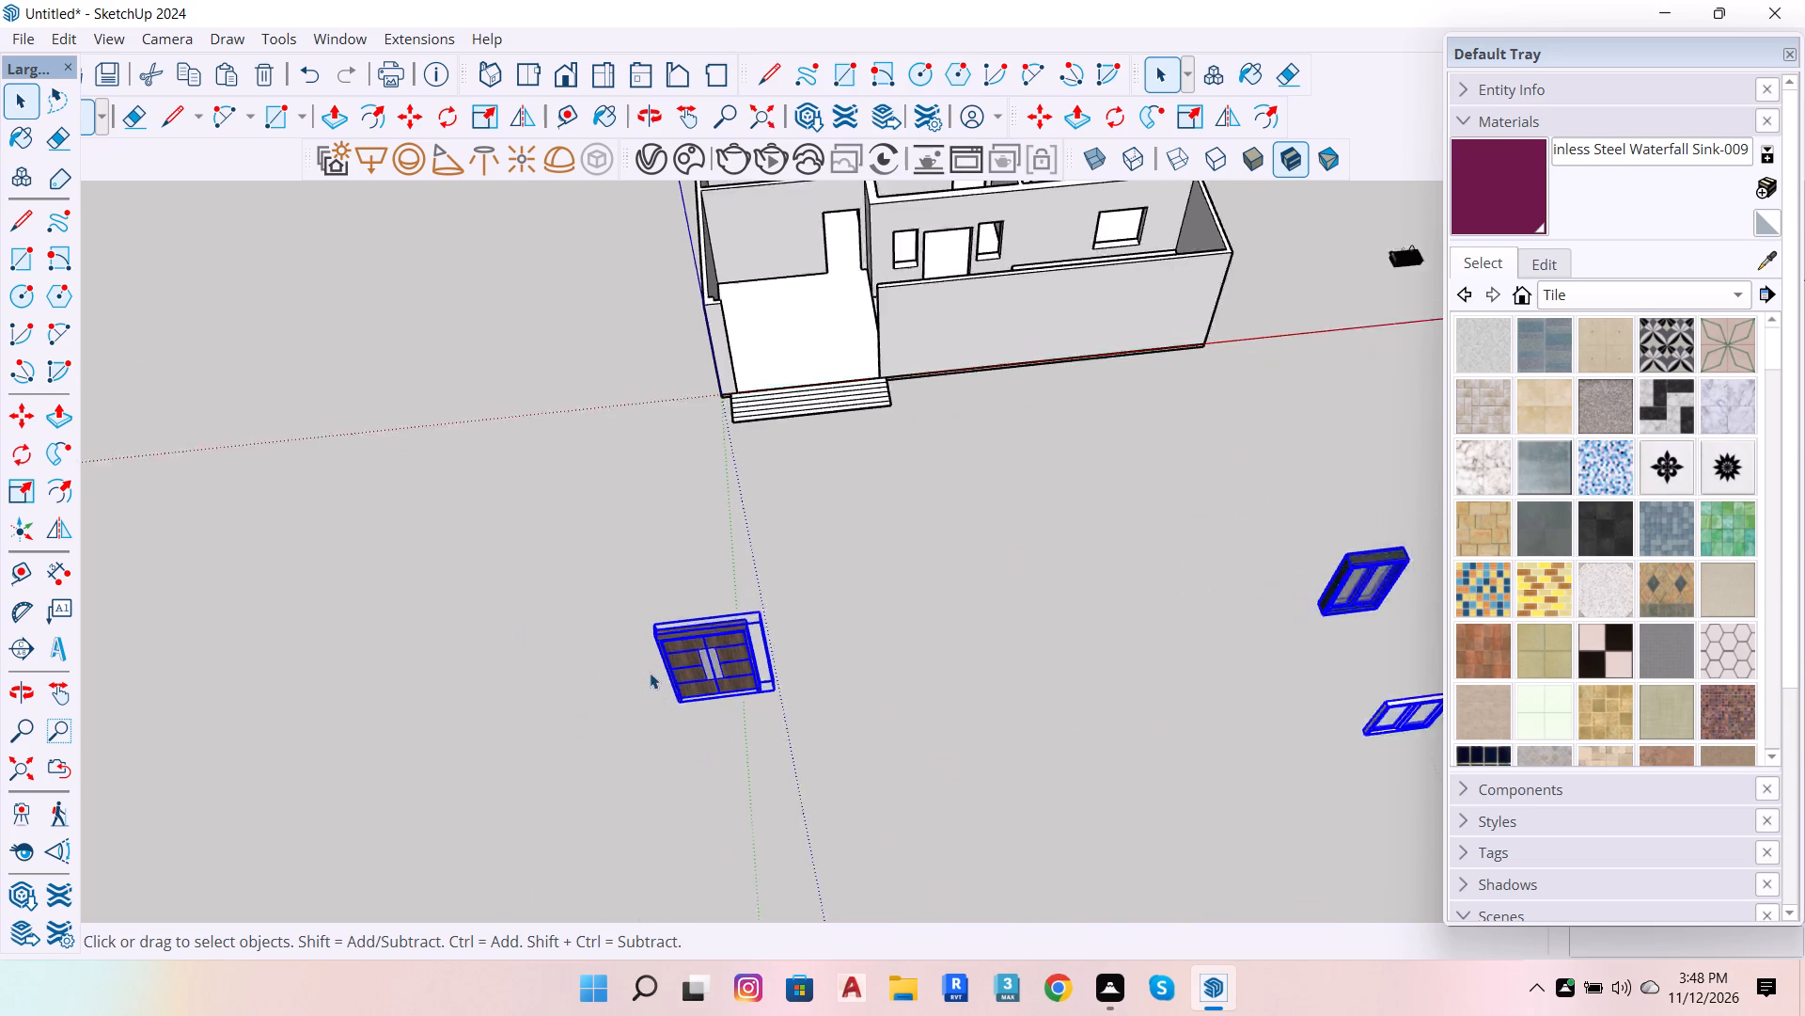
pyautogui.scroll(10, 650, 673)
pyautogui.scroll(6, 724, 714)
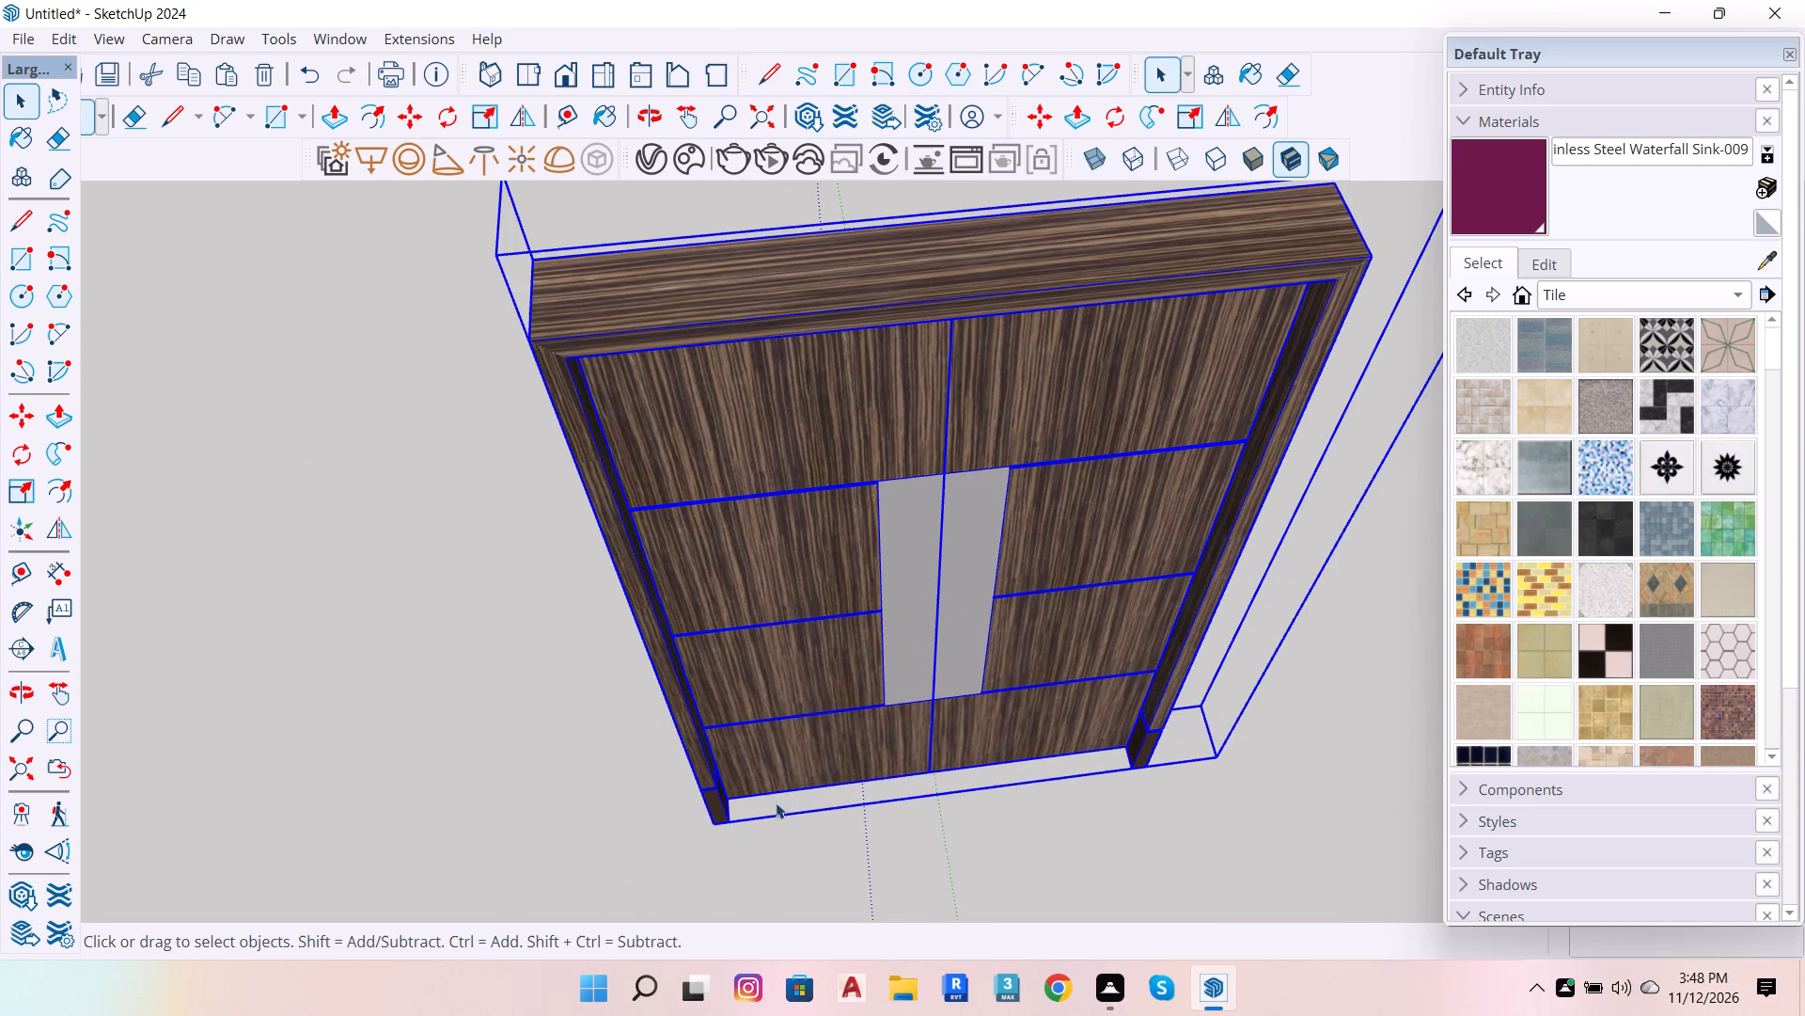
pyautogui.scroll(-6, 793, 582)
pyautogui.press('o')
pyautogui.moveTo(916, 641); pyautogui.dragTo(884, 467)
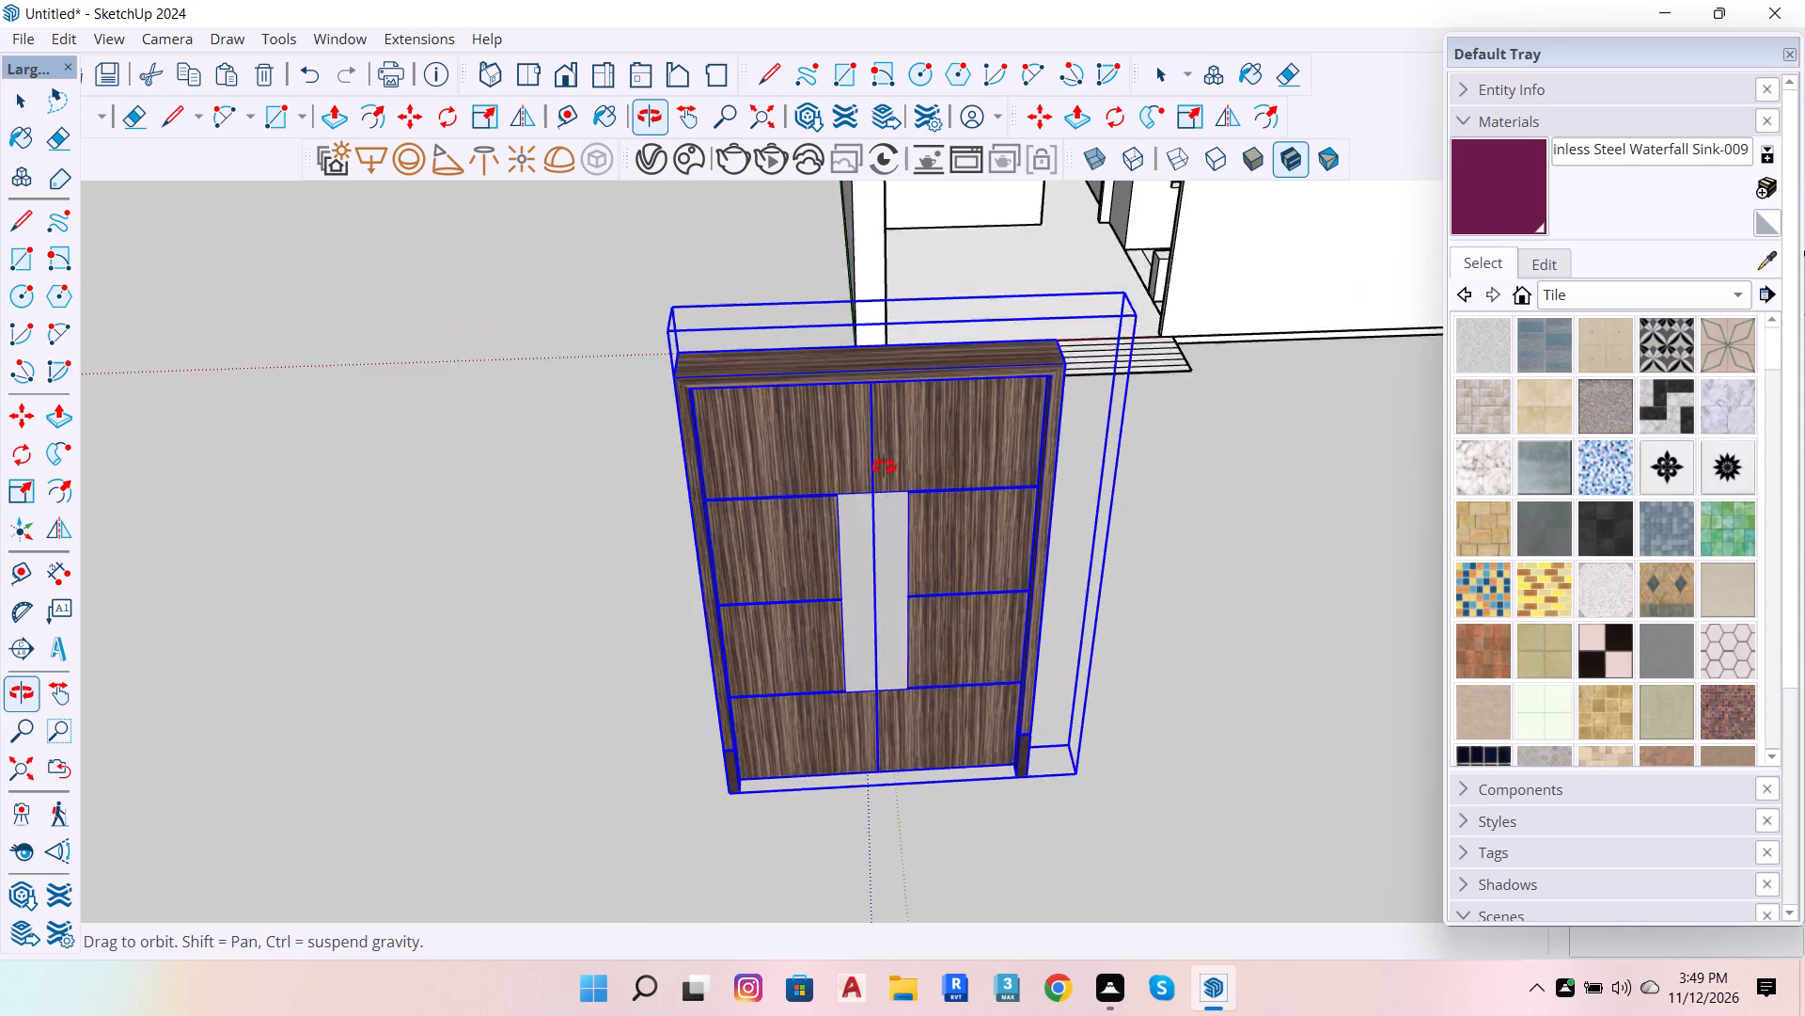
pyautogui.moveTo(884, 467); pyautogui.dragTo(897, 405)
pyautogui.moveTo(959, 611); pyautogui.dragTo(928, 495)
pyautogui.moveTo(913, 671); pyautogui.dragTo(872, 642)
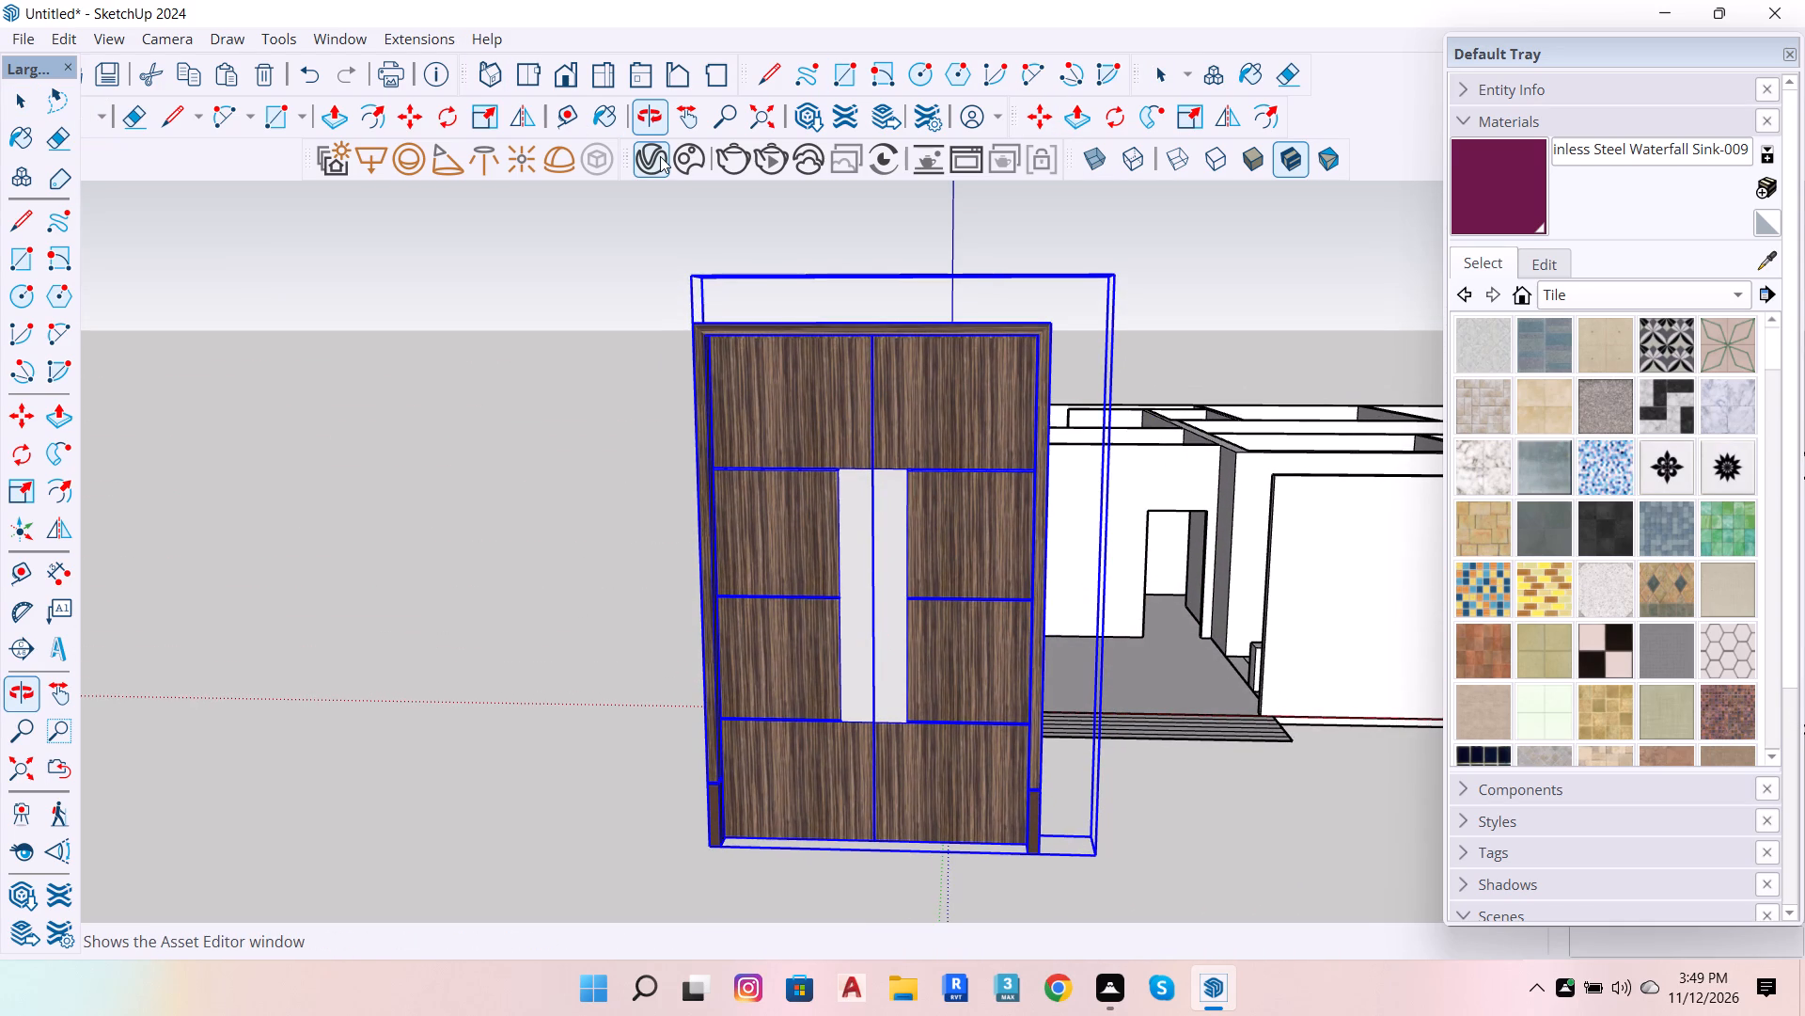
# Load the render settings file "medium quality.vropt" into V-Ray.
pyautogui.click(650, 167)
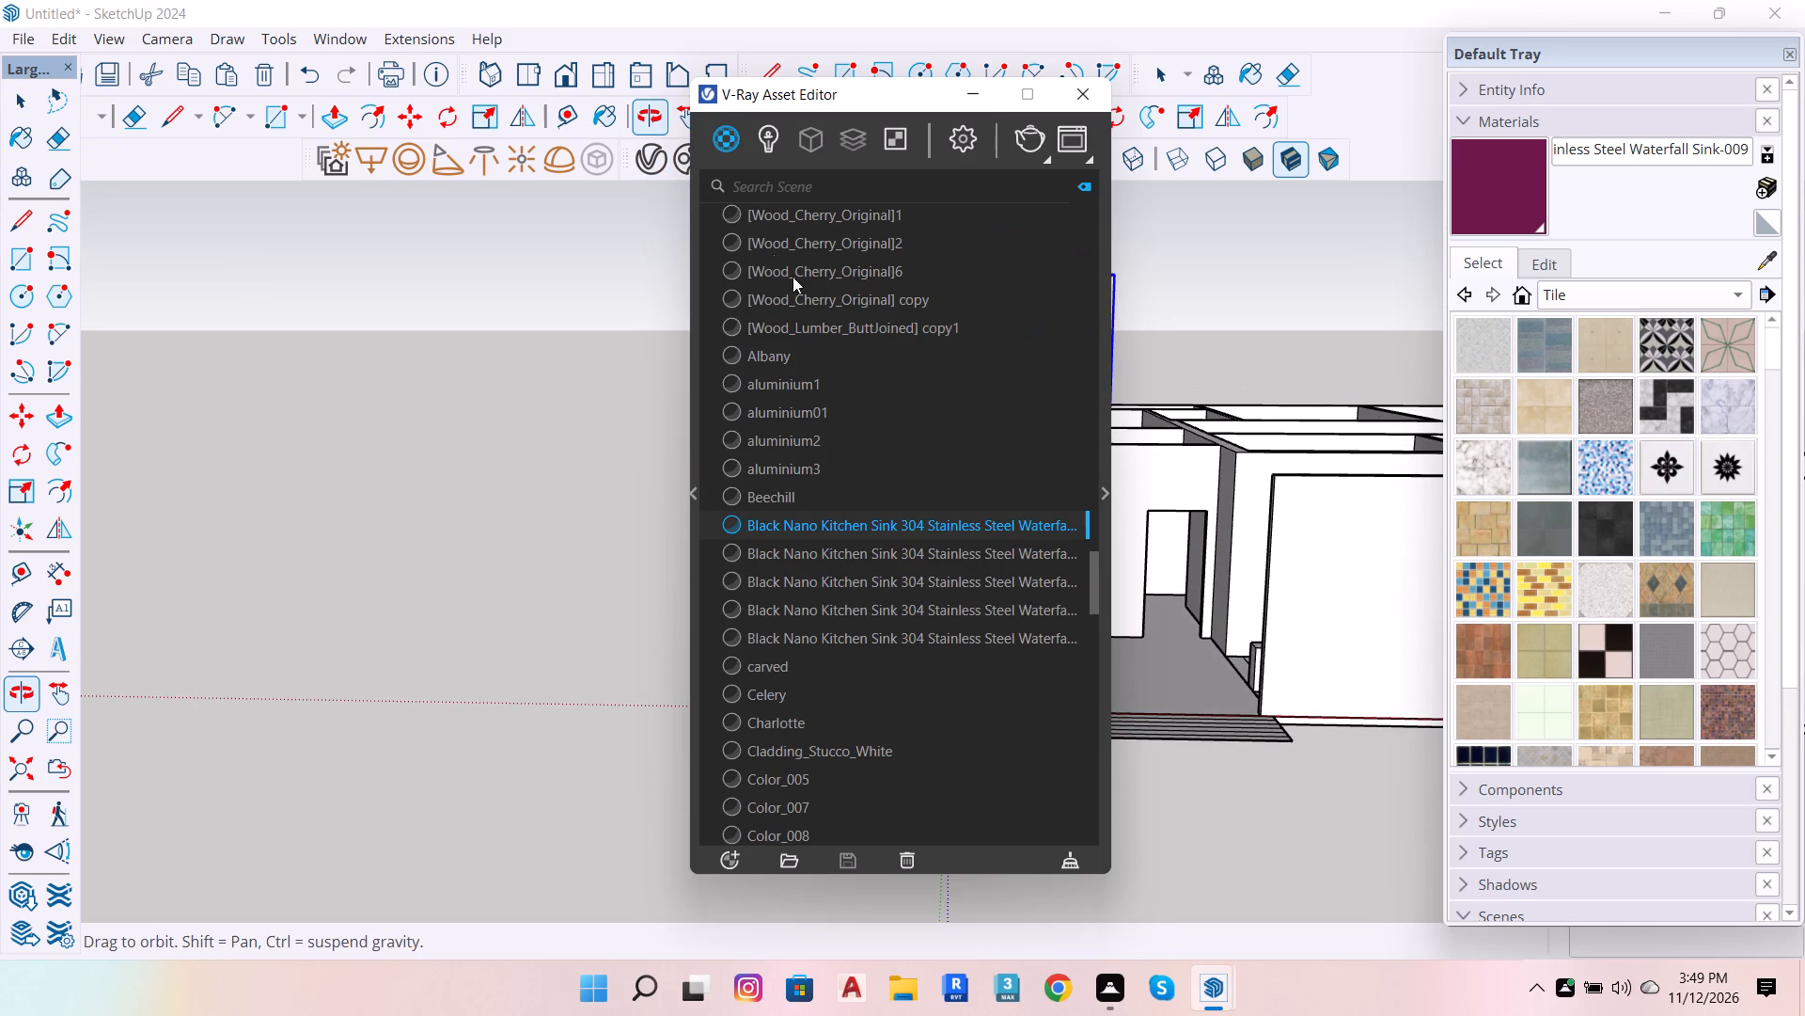
pyautogui.click(974, 153)
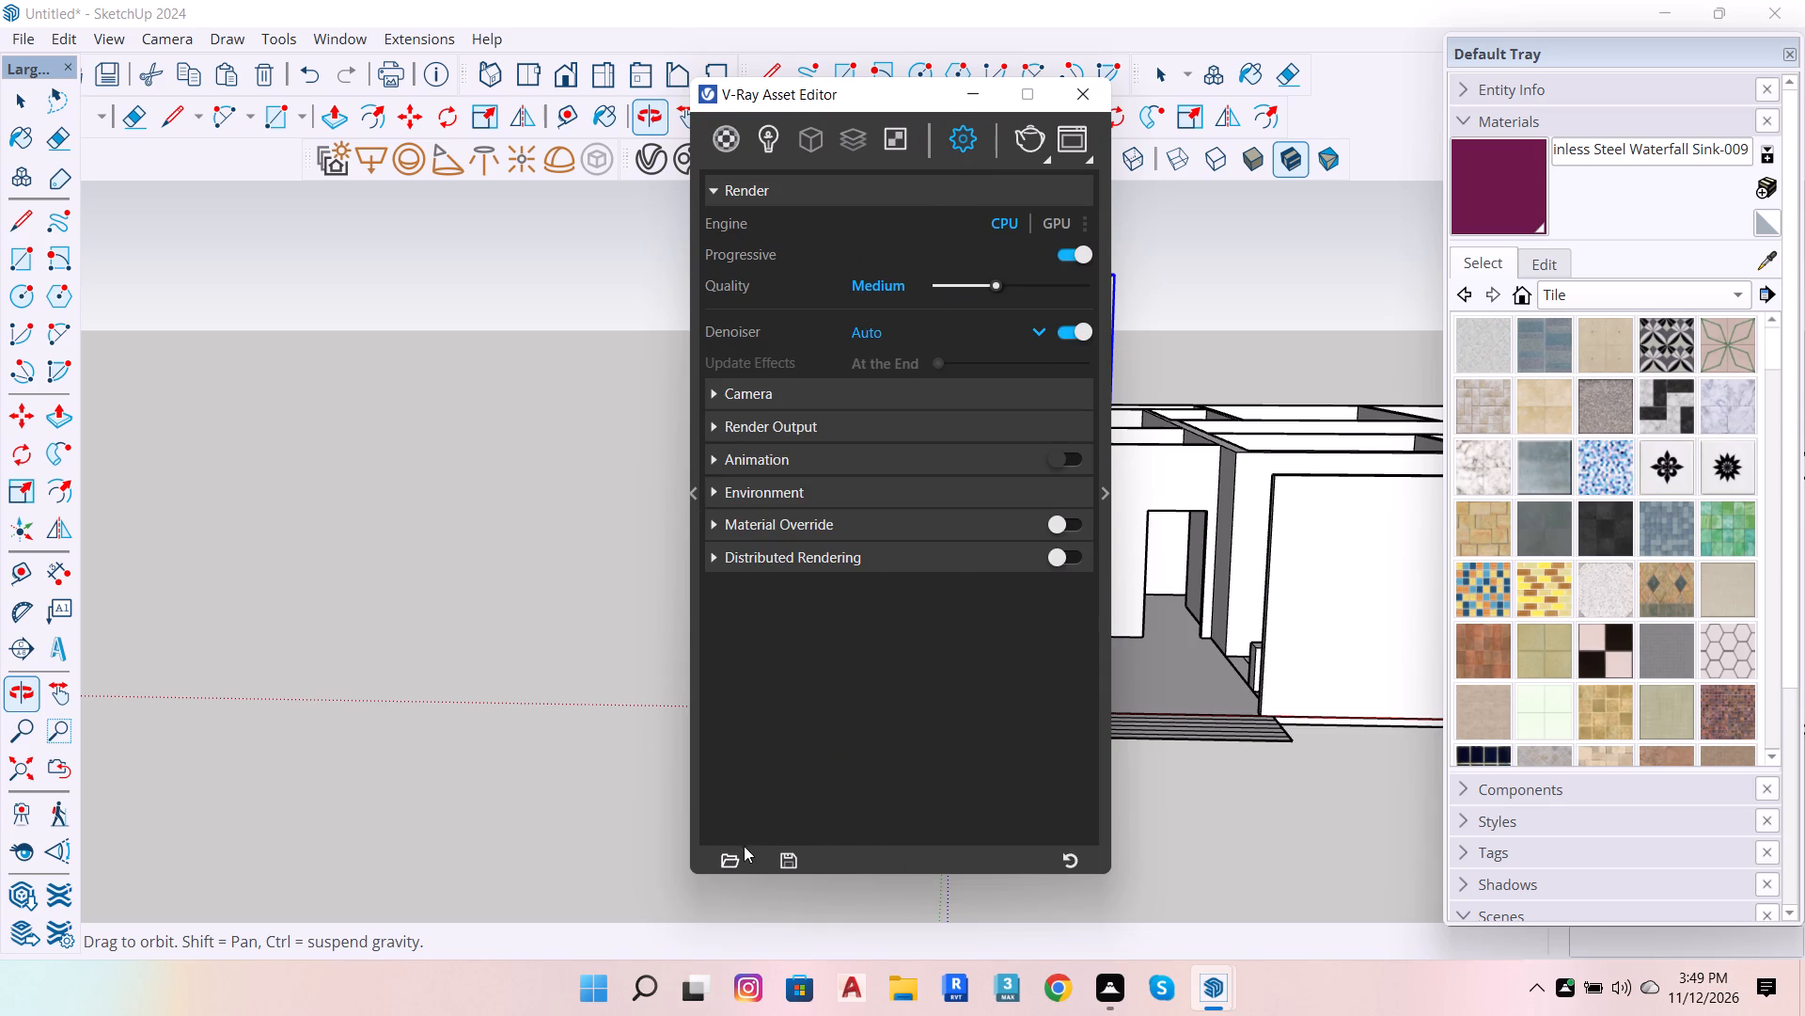
pyautogui.click(724, 862)
pyautogui.click(1507, 350)
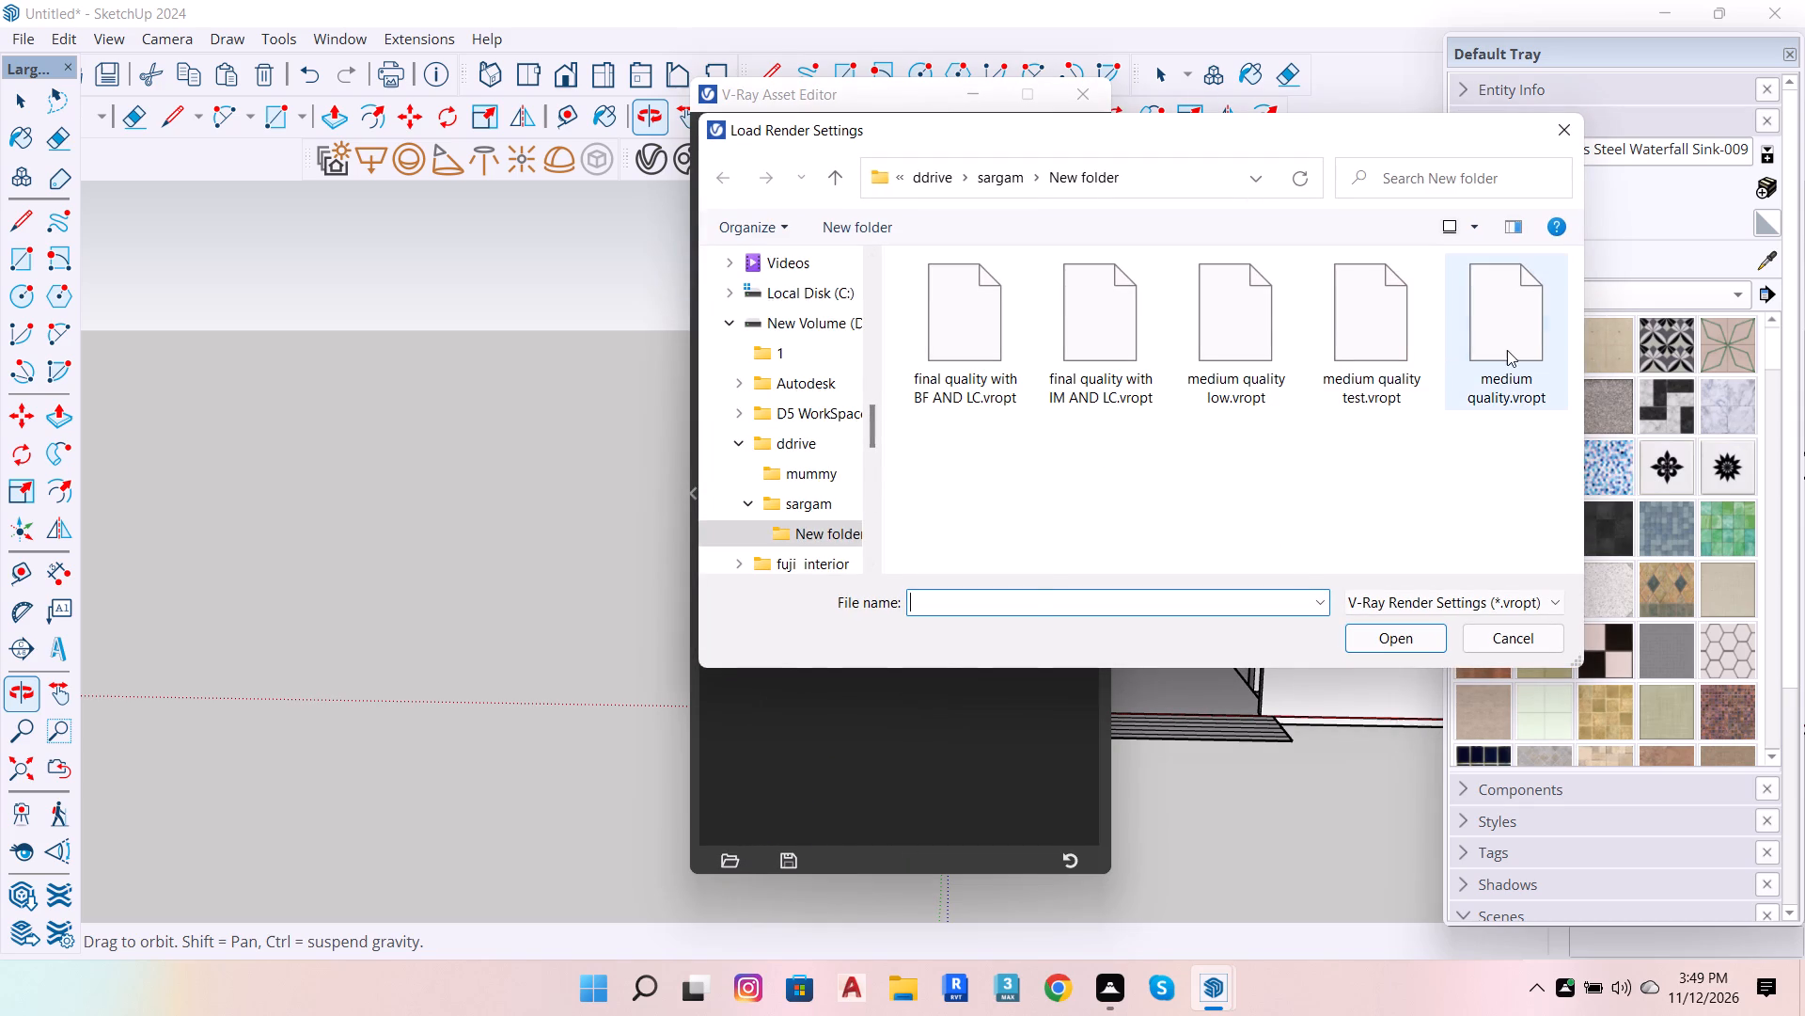
pyautogui.click(1407, 643)
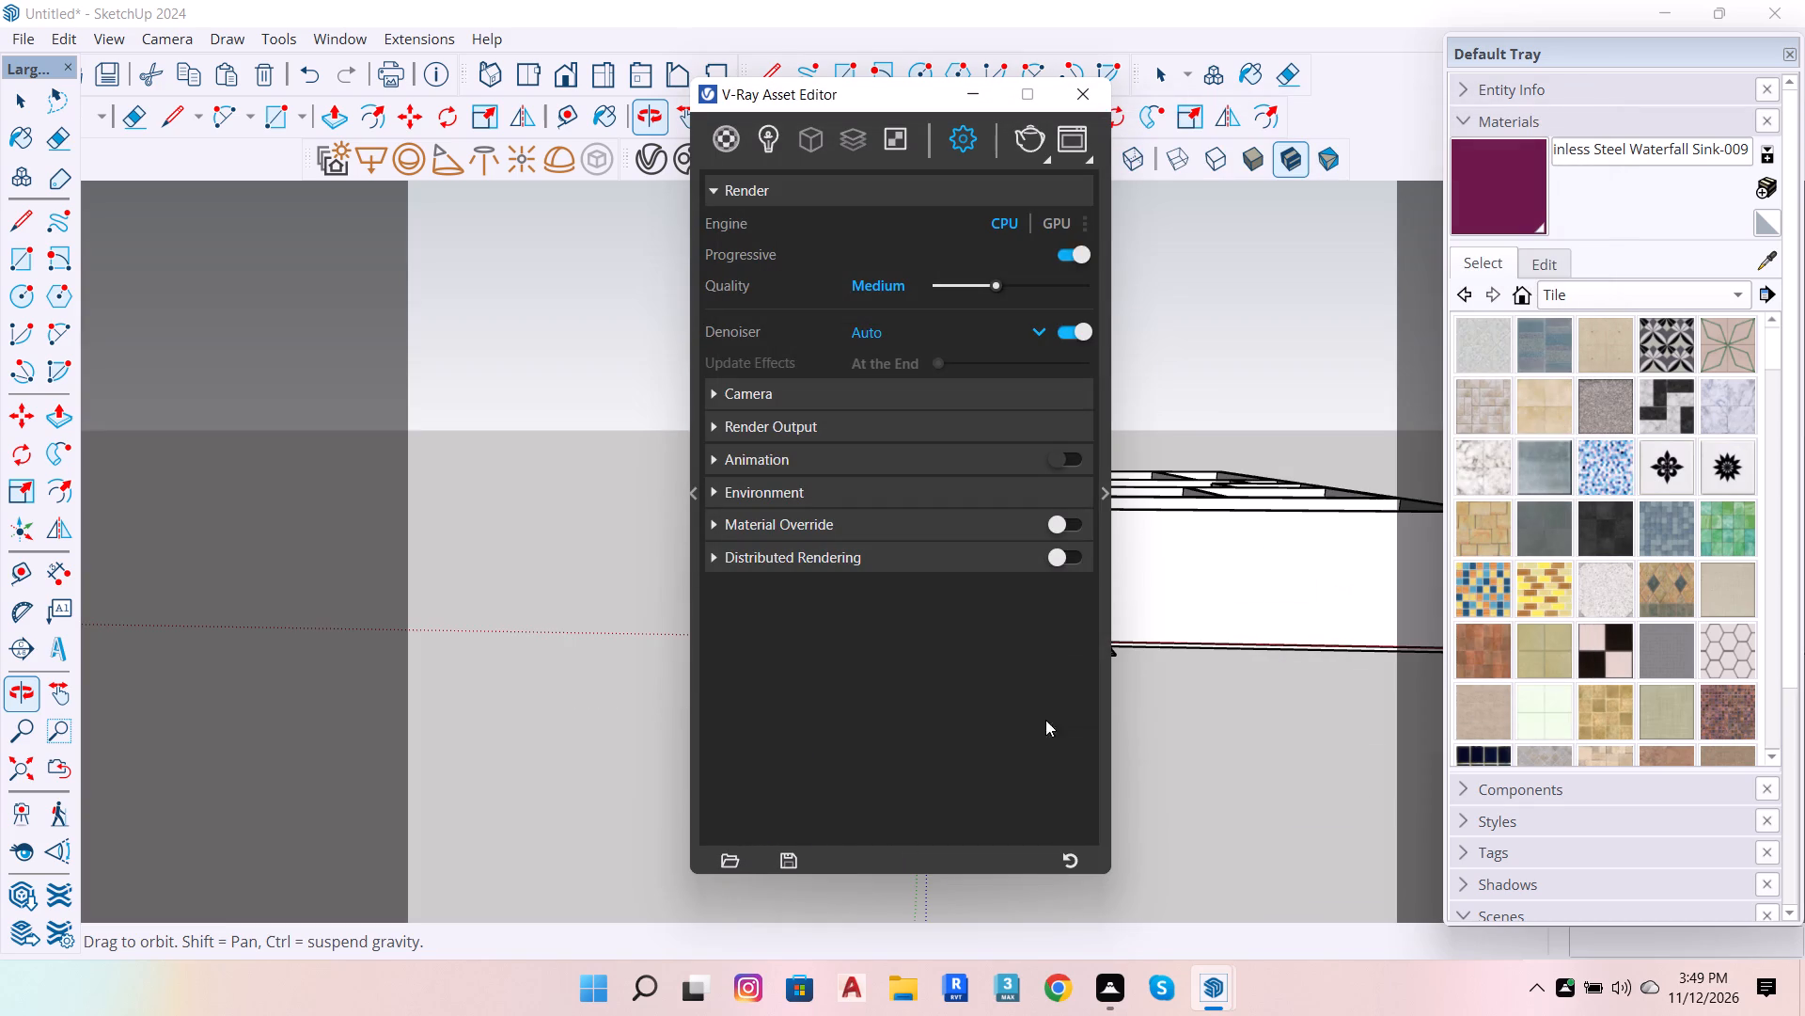
pyautogui.click(1072, 92)
# Render the framed view with V-Ray and inspect the wooden door in the frame buffer.
pyautogui.click(744, 157)
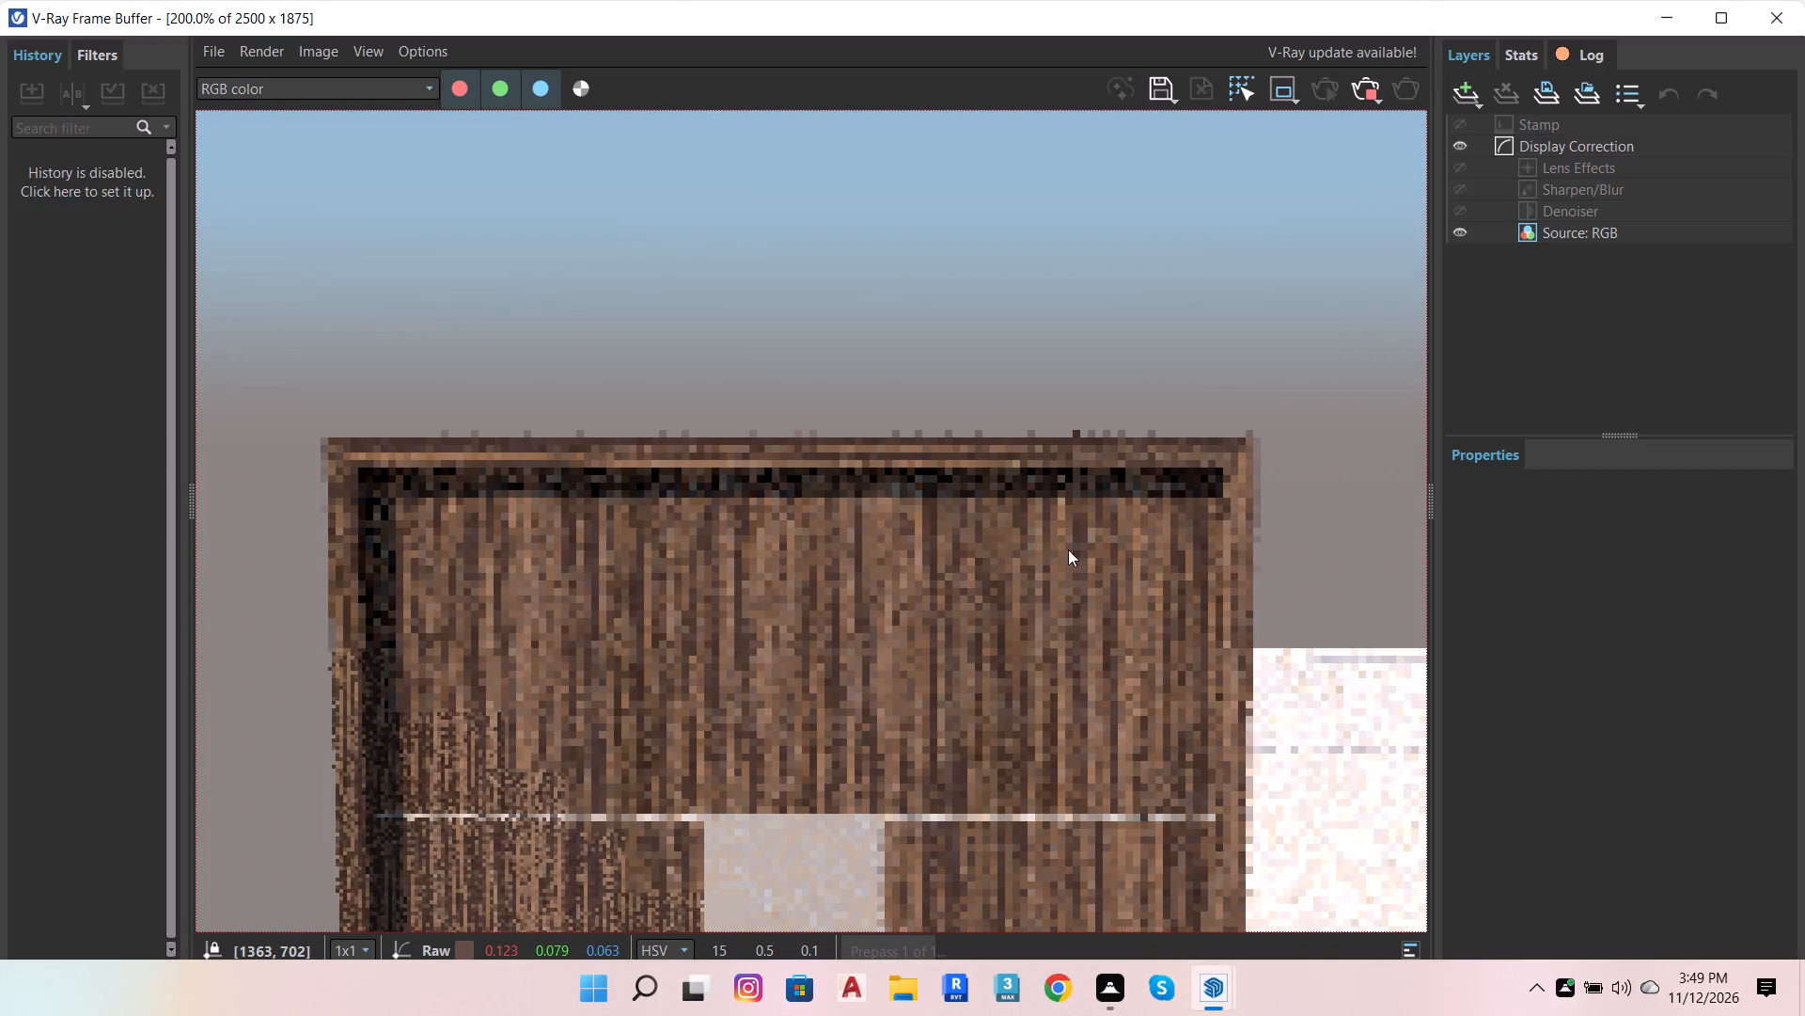
pyautogui.scroll(-4, 1059, 528)
pyautogui.scroll(4, 812, 527)
pyautogui.scroll(-2, 811, 525)
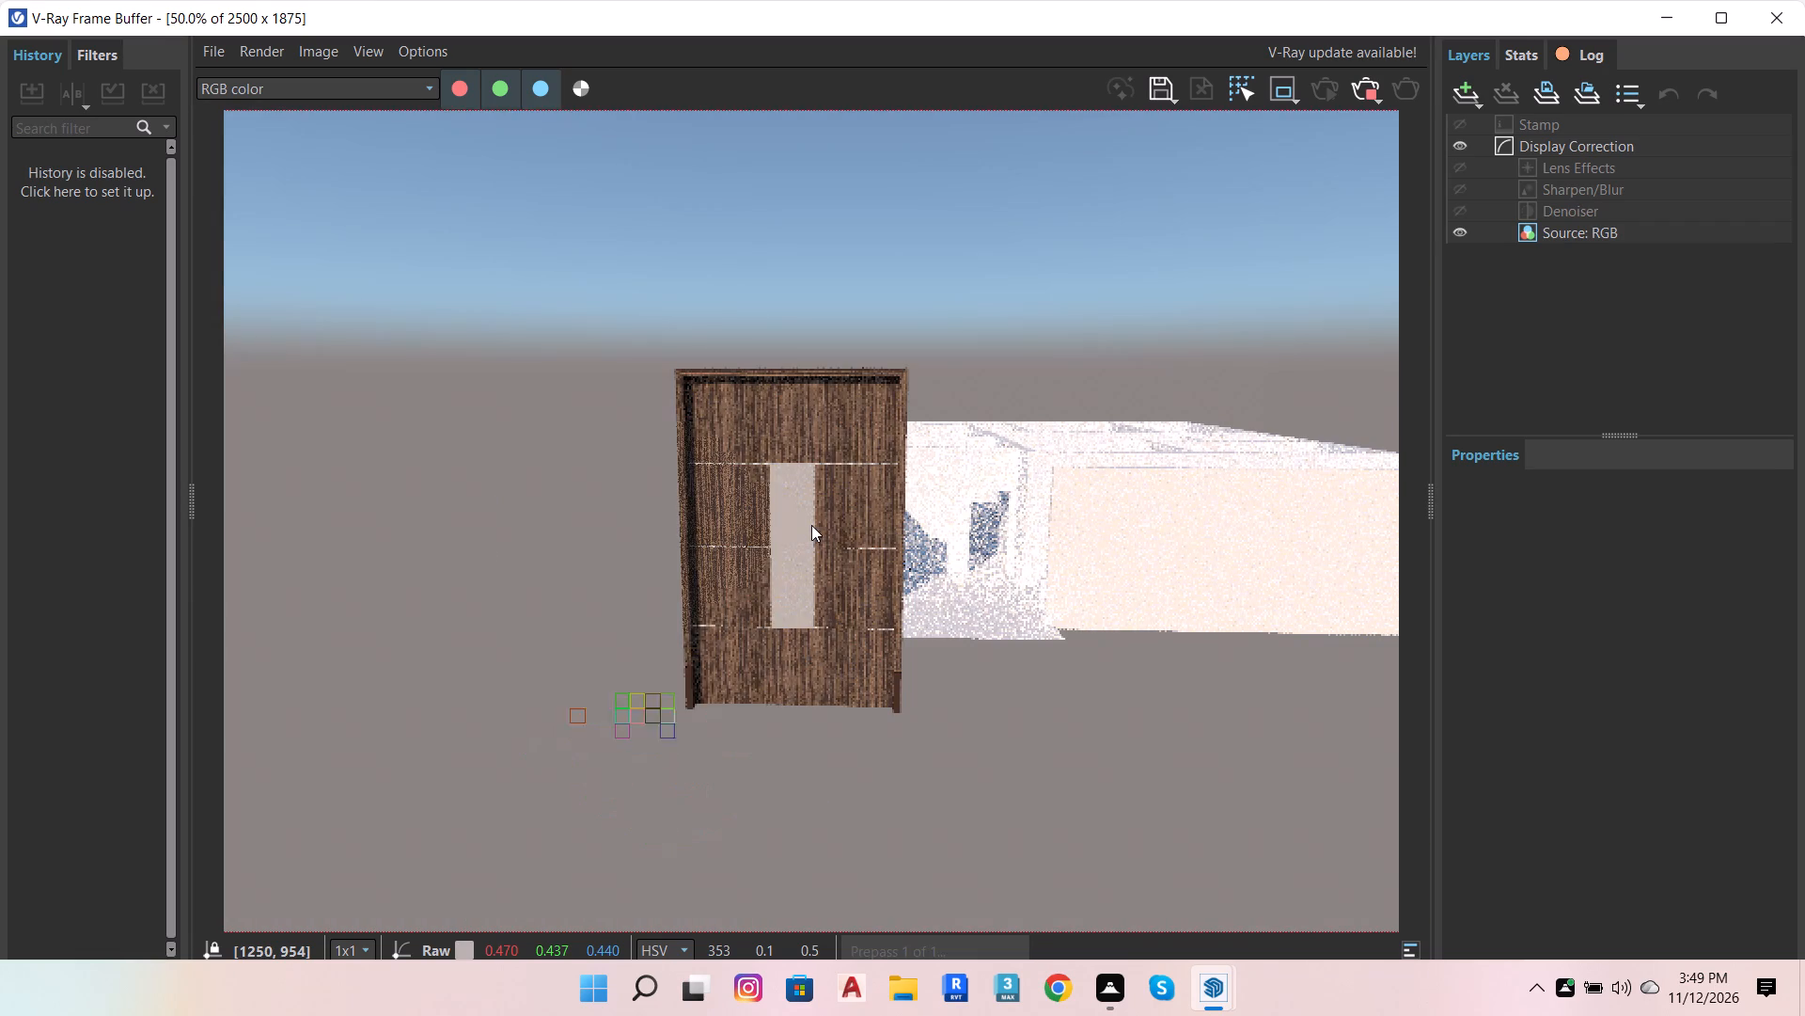
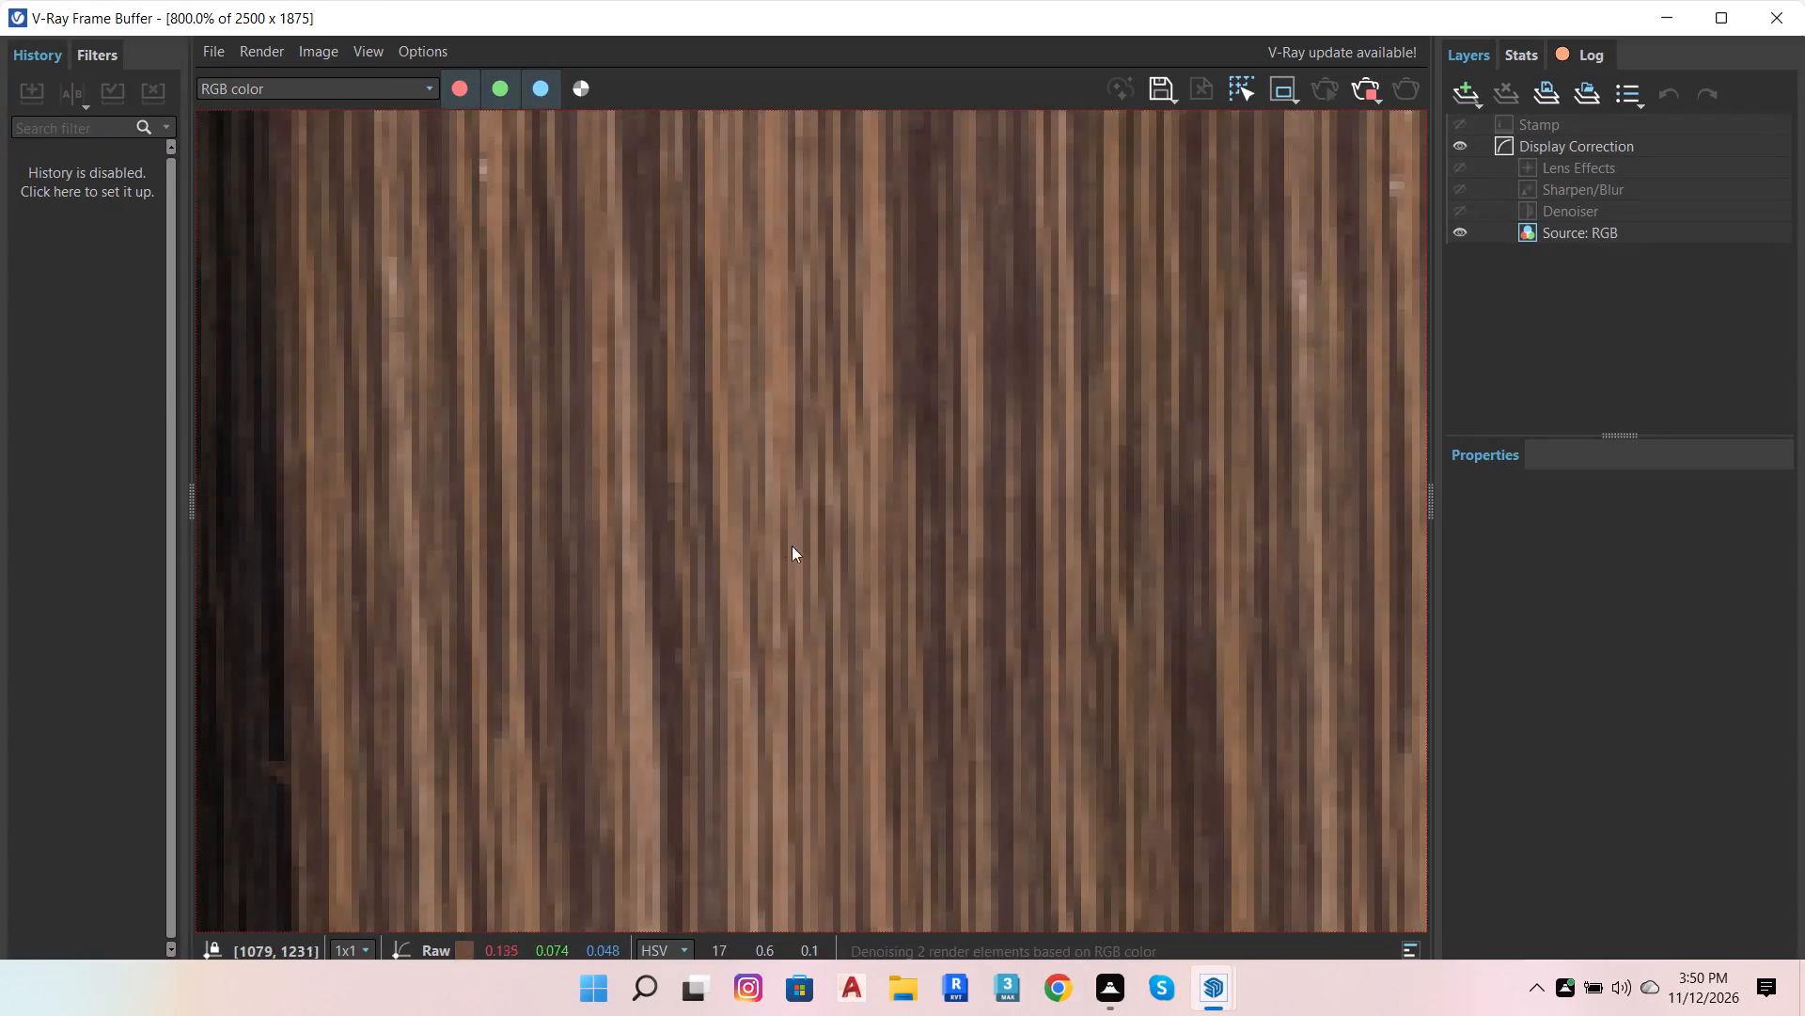
# Inspect the V-Ray render of the wooden door up close and as a whole, and close the frame buffer.
pyautogui.scroll(-6, 828, 590)
pyautogui.scroll(5, 813, 512)
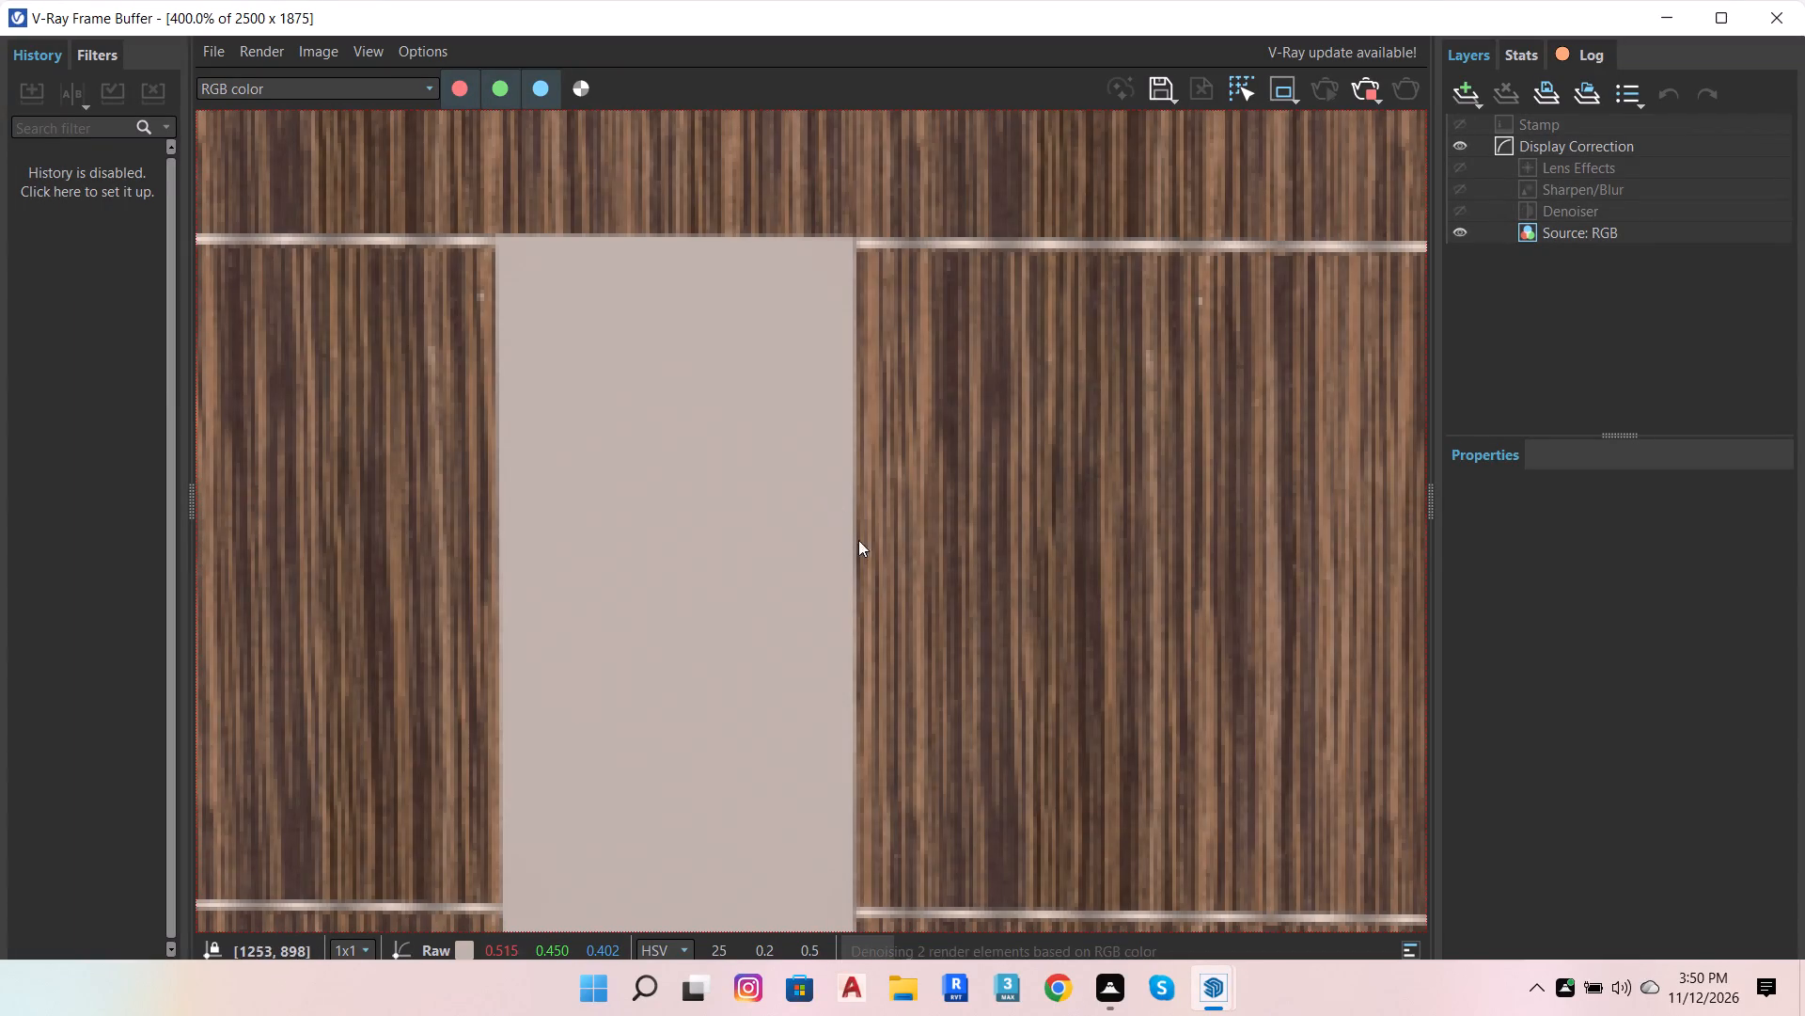
pyautogui.scroll(-4, 953, 660)
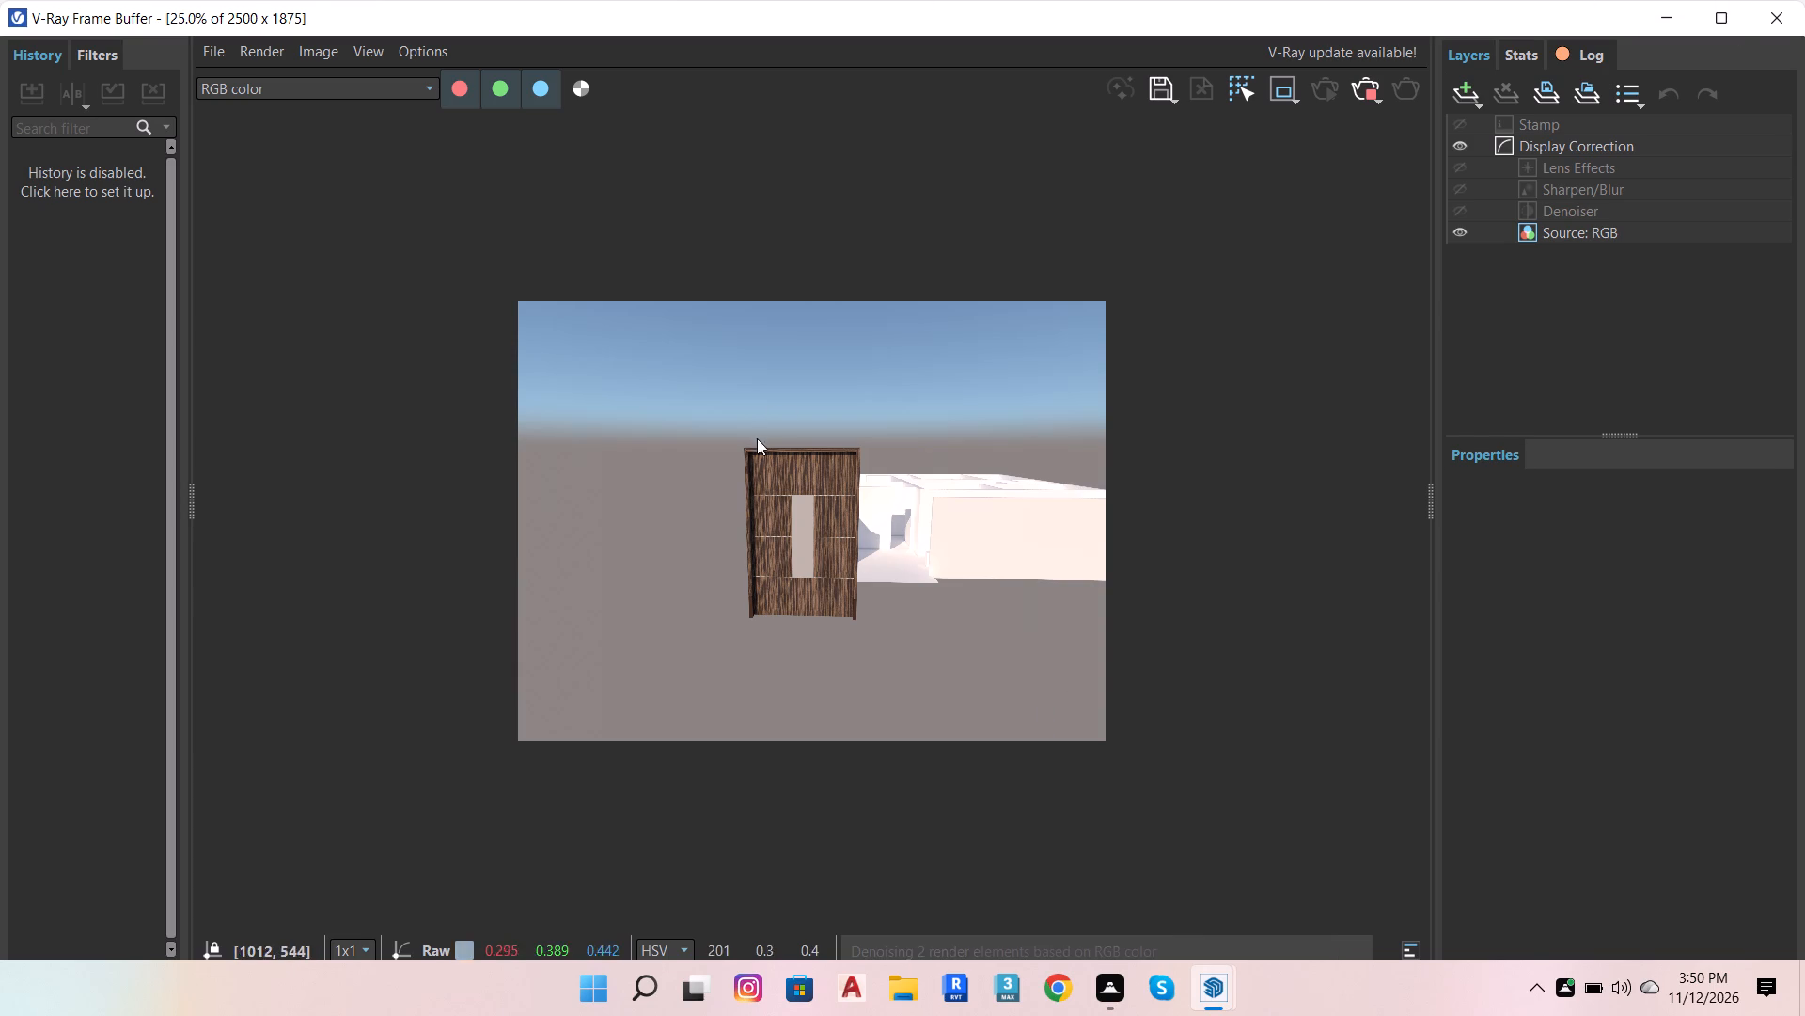
pyautogui.scroll(8, 763, 446)
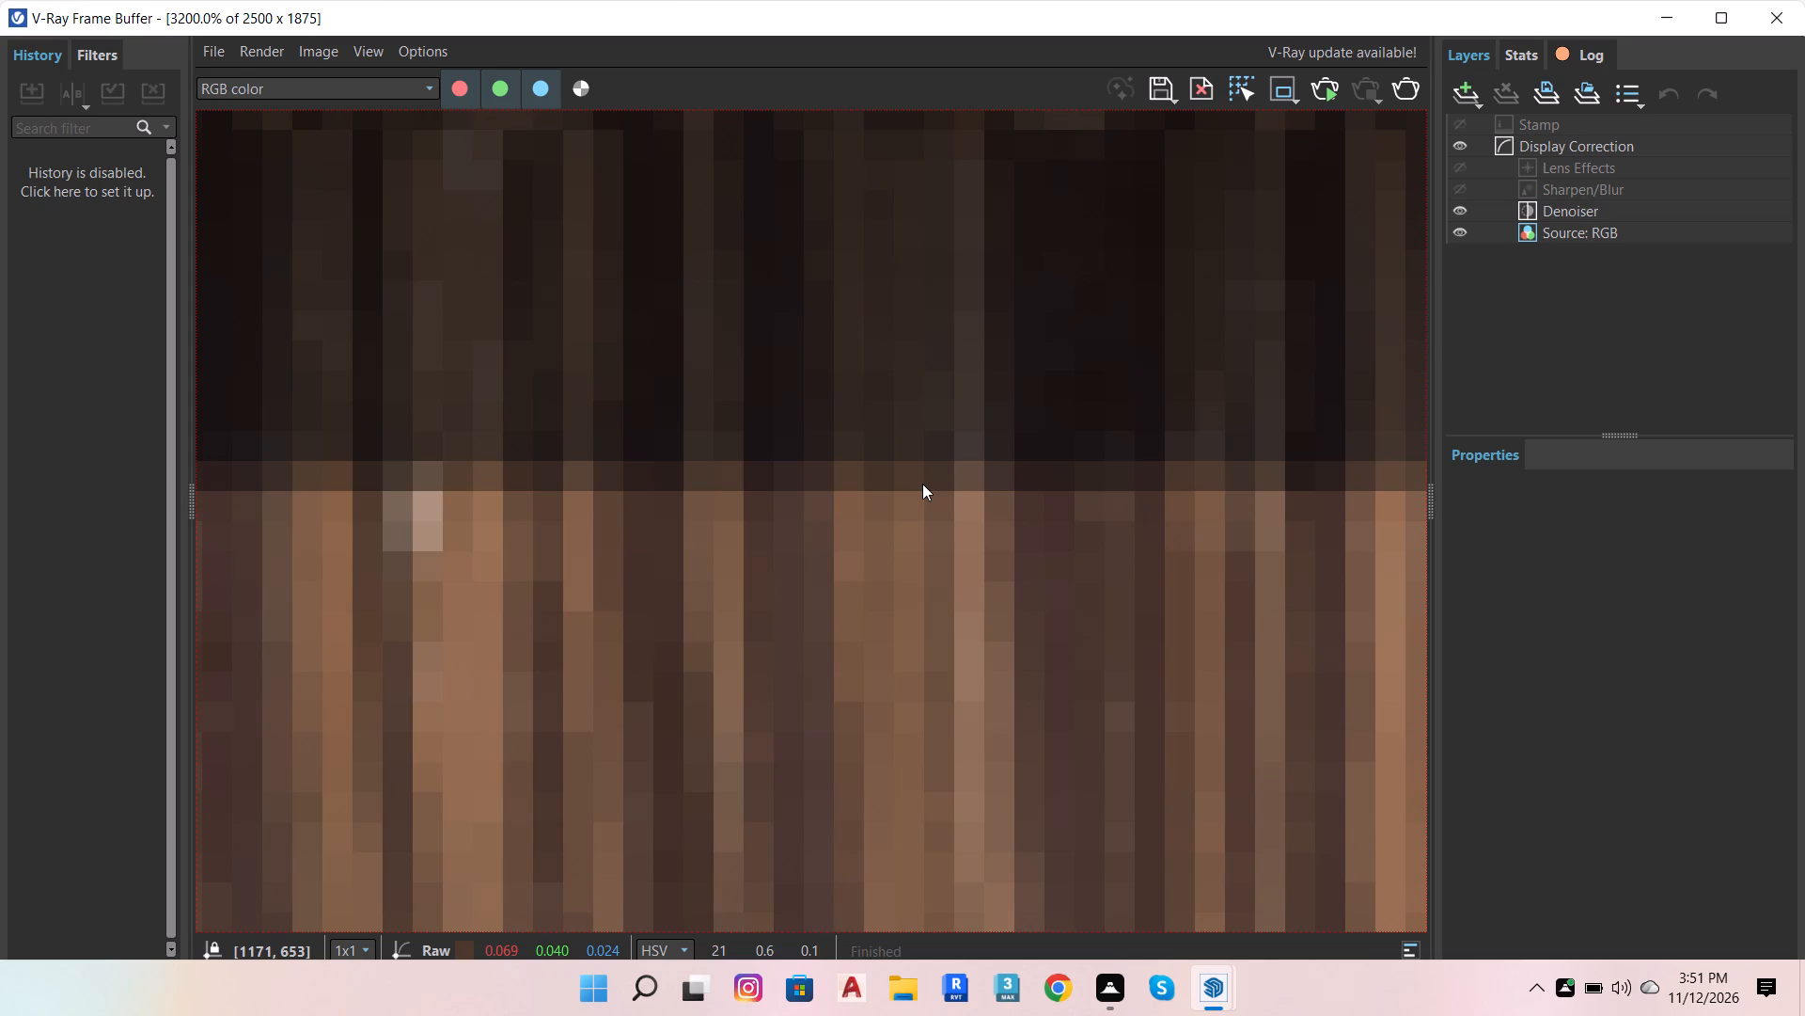
pyautogui.scroll(-7, 907, 414)
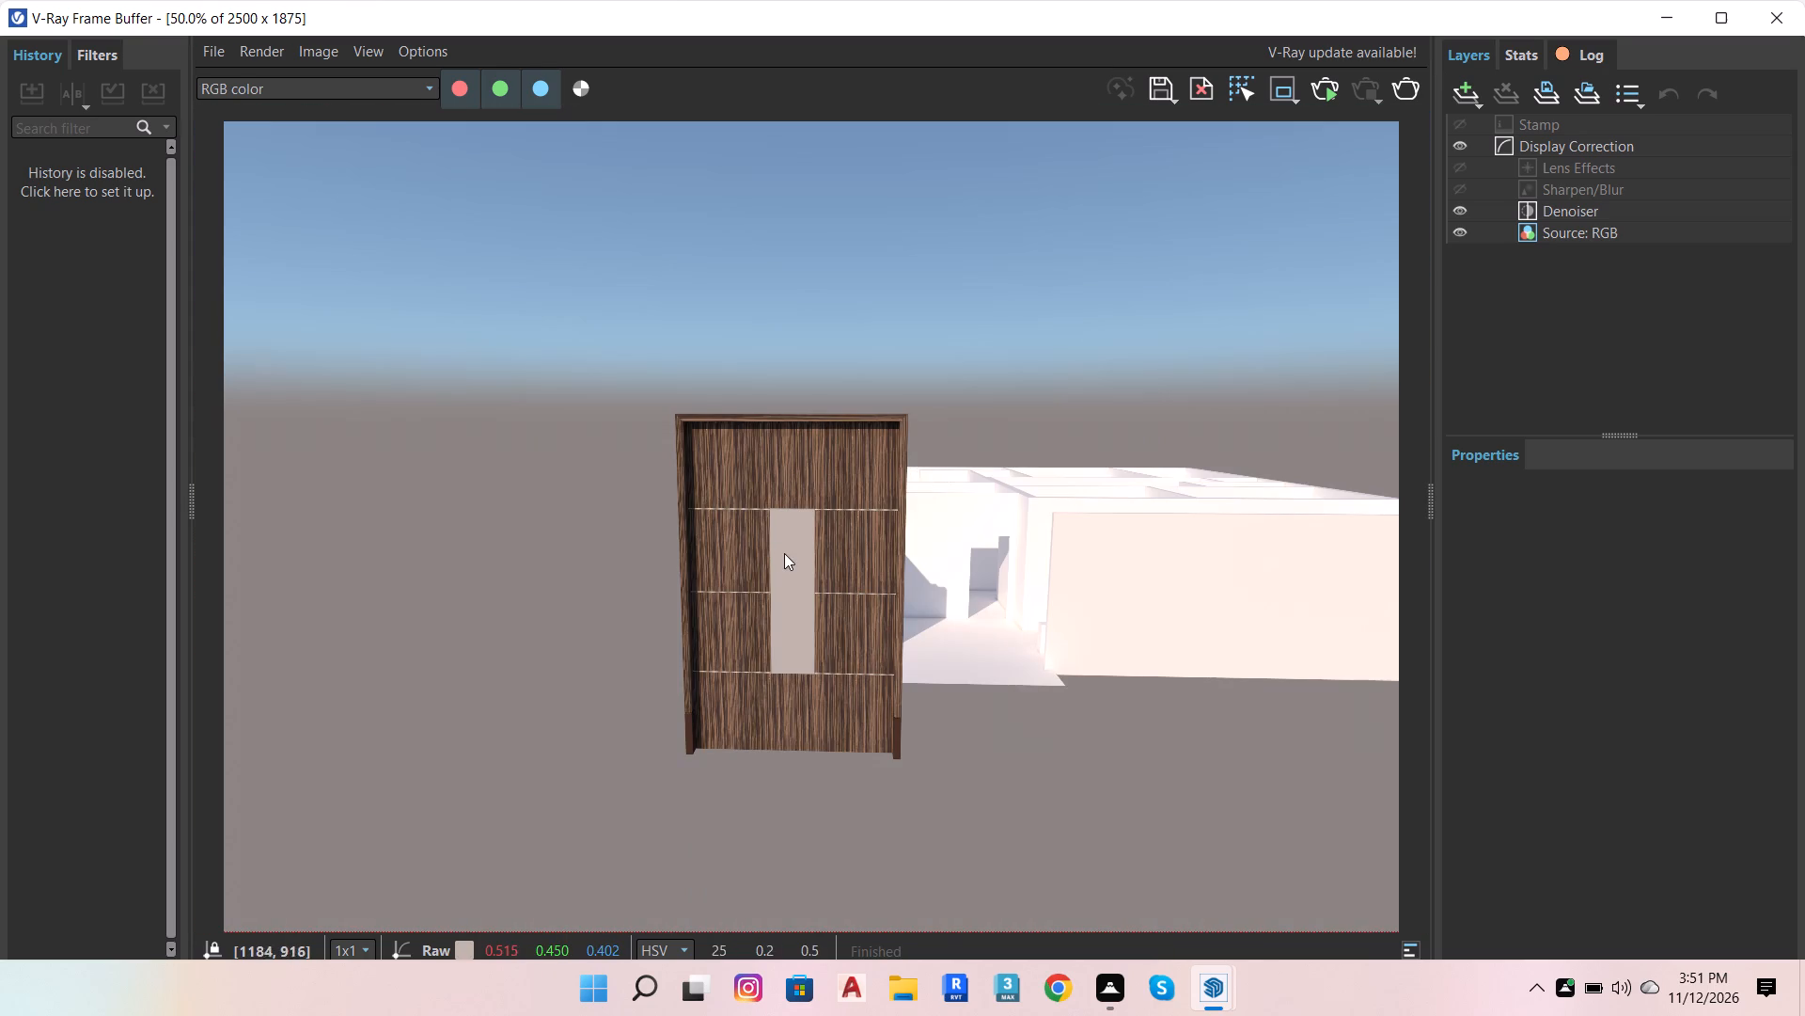
pyautogui.click(1790, 10)
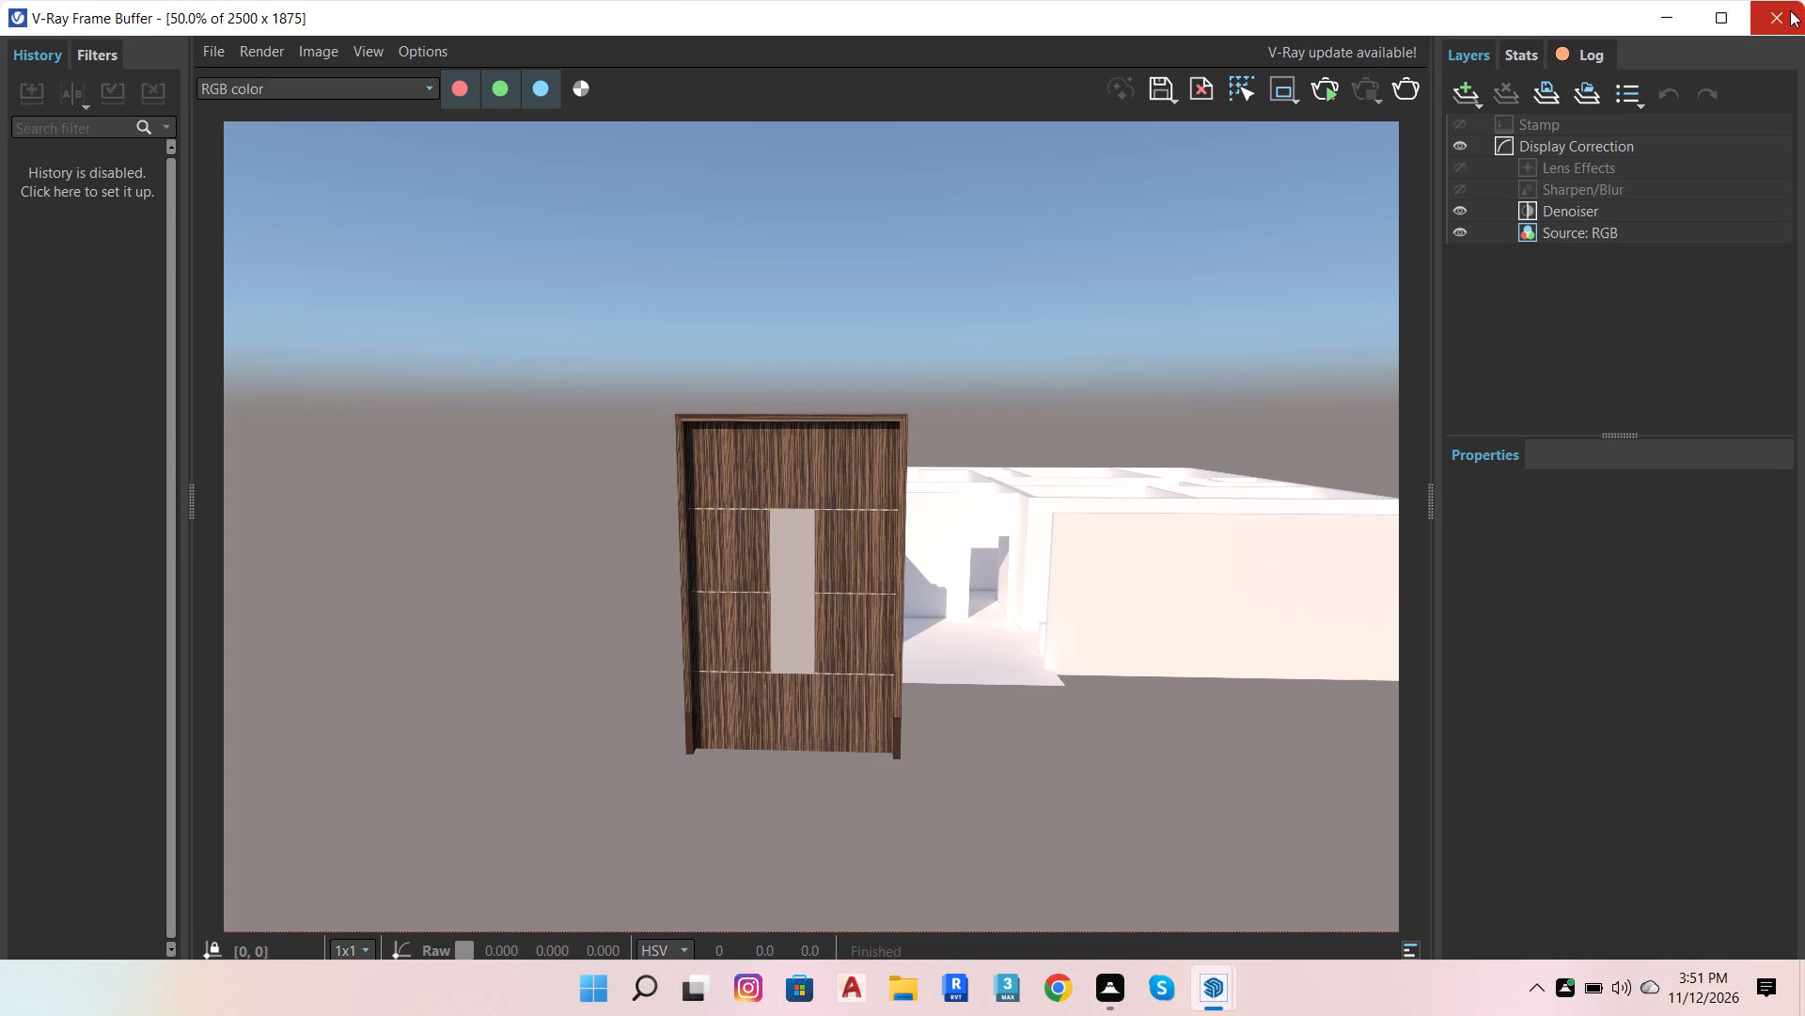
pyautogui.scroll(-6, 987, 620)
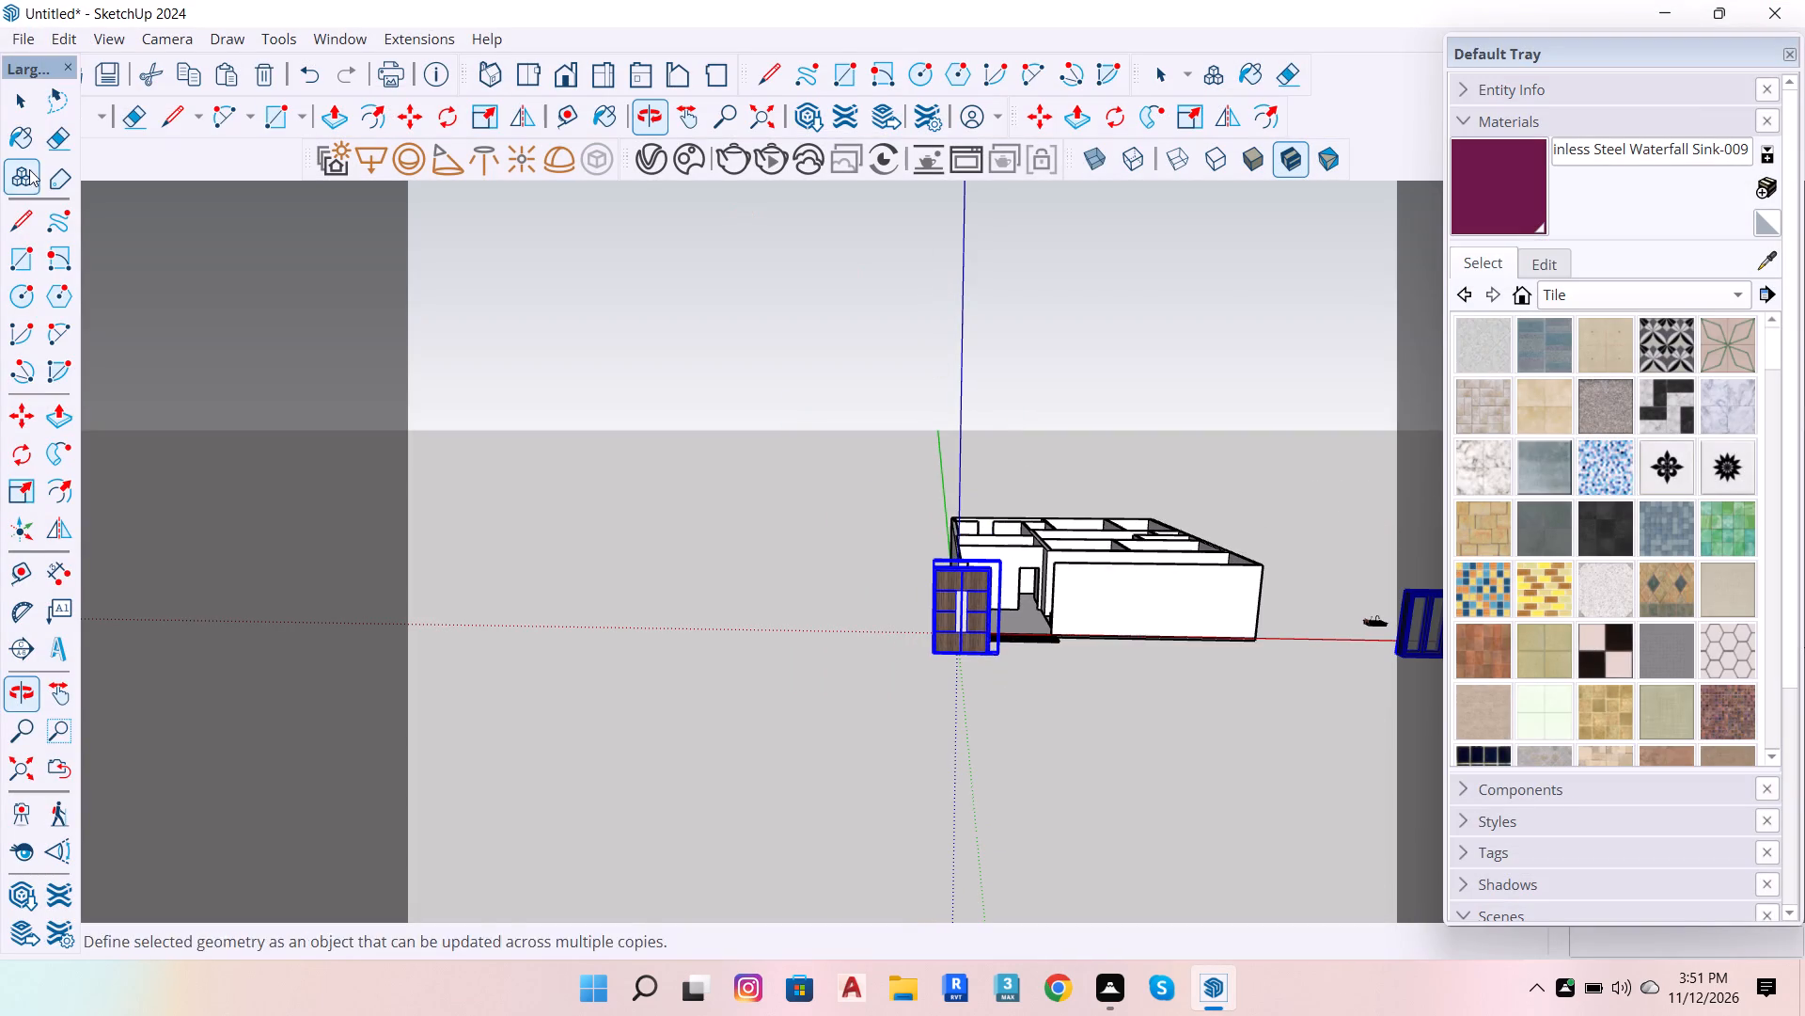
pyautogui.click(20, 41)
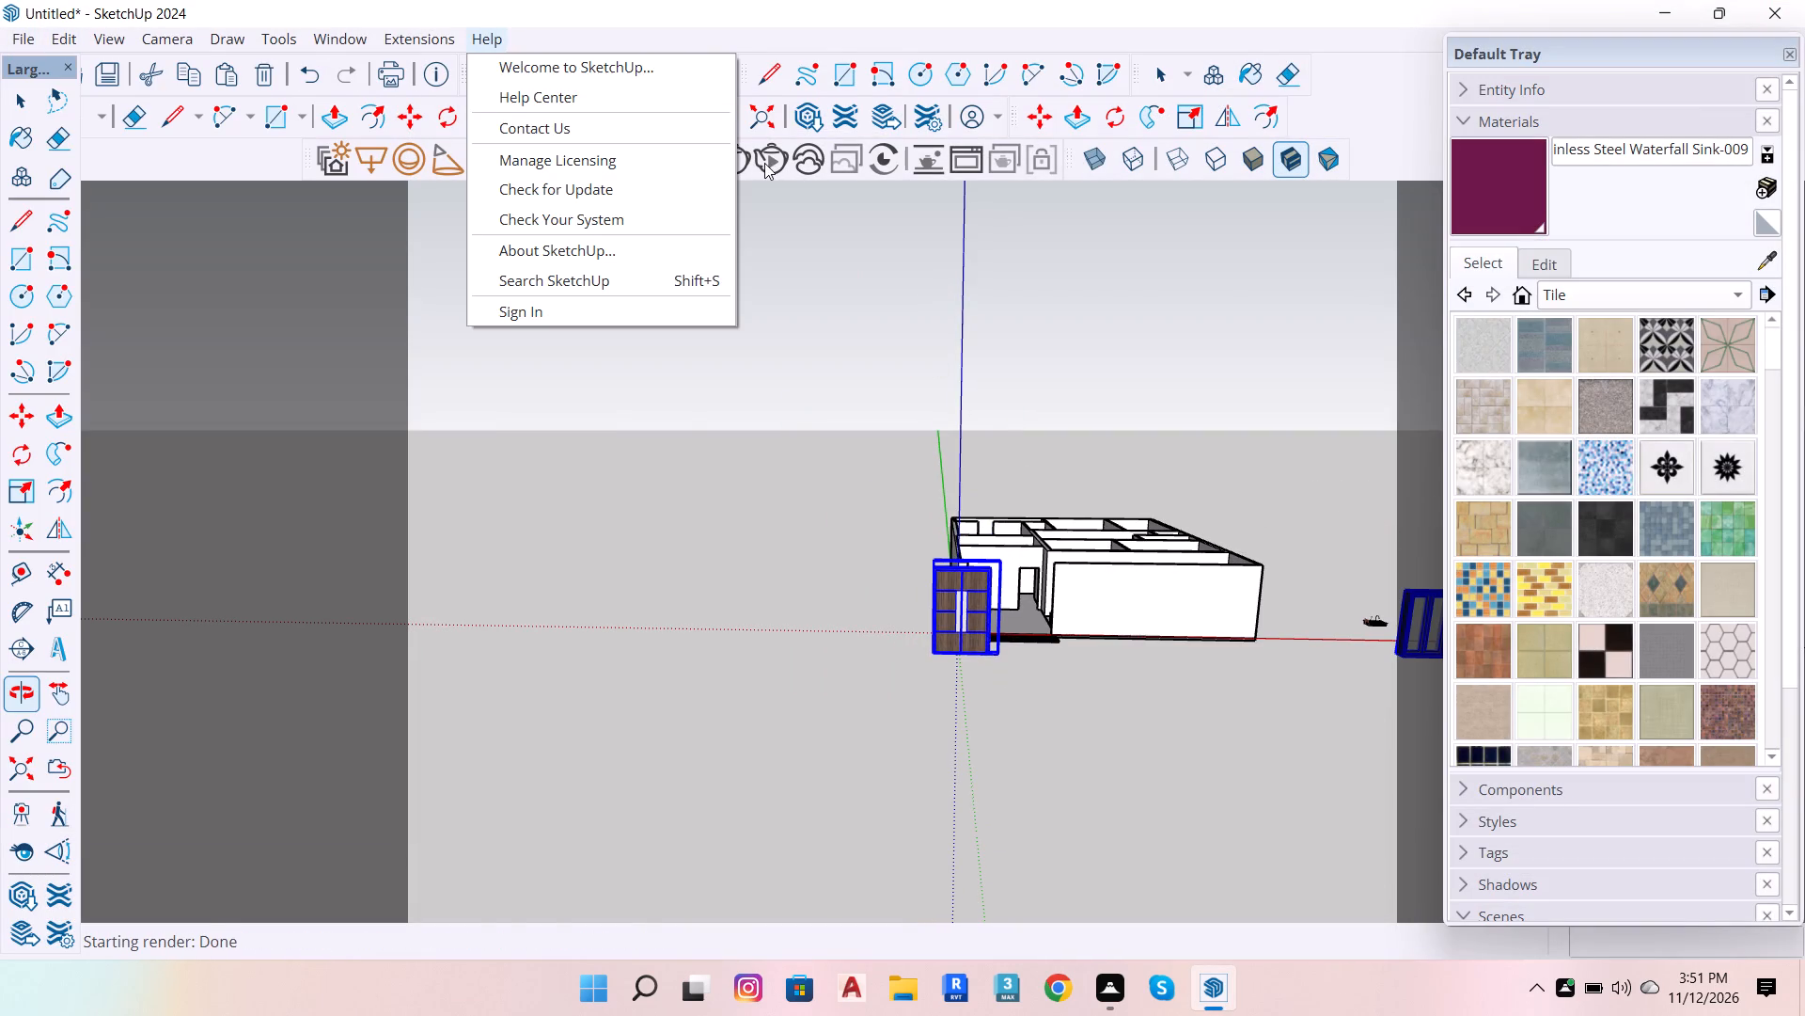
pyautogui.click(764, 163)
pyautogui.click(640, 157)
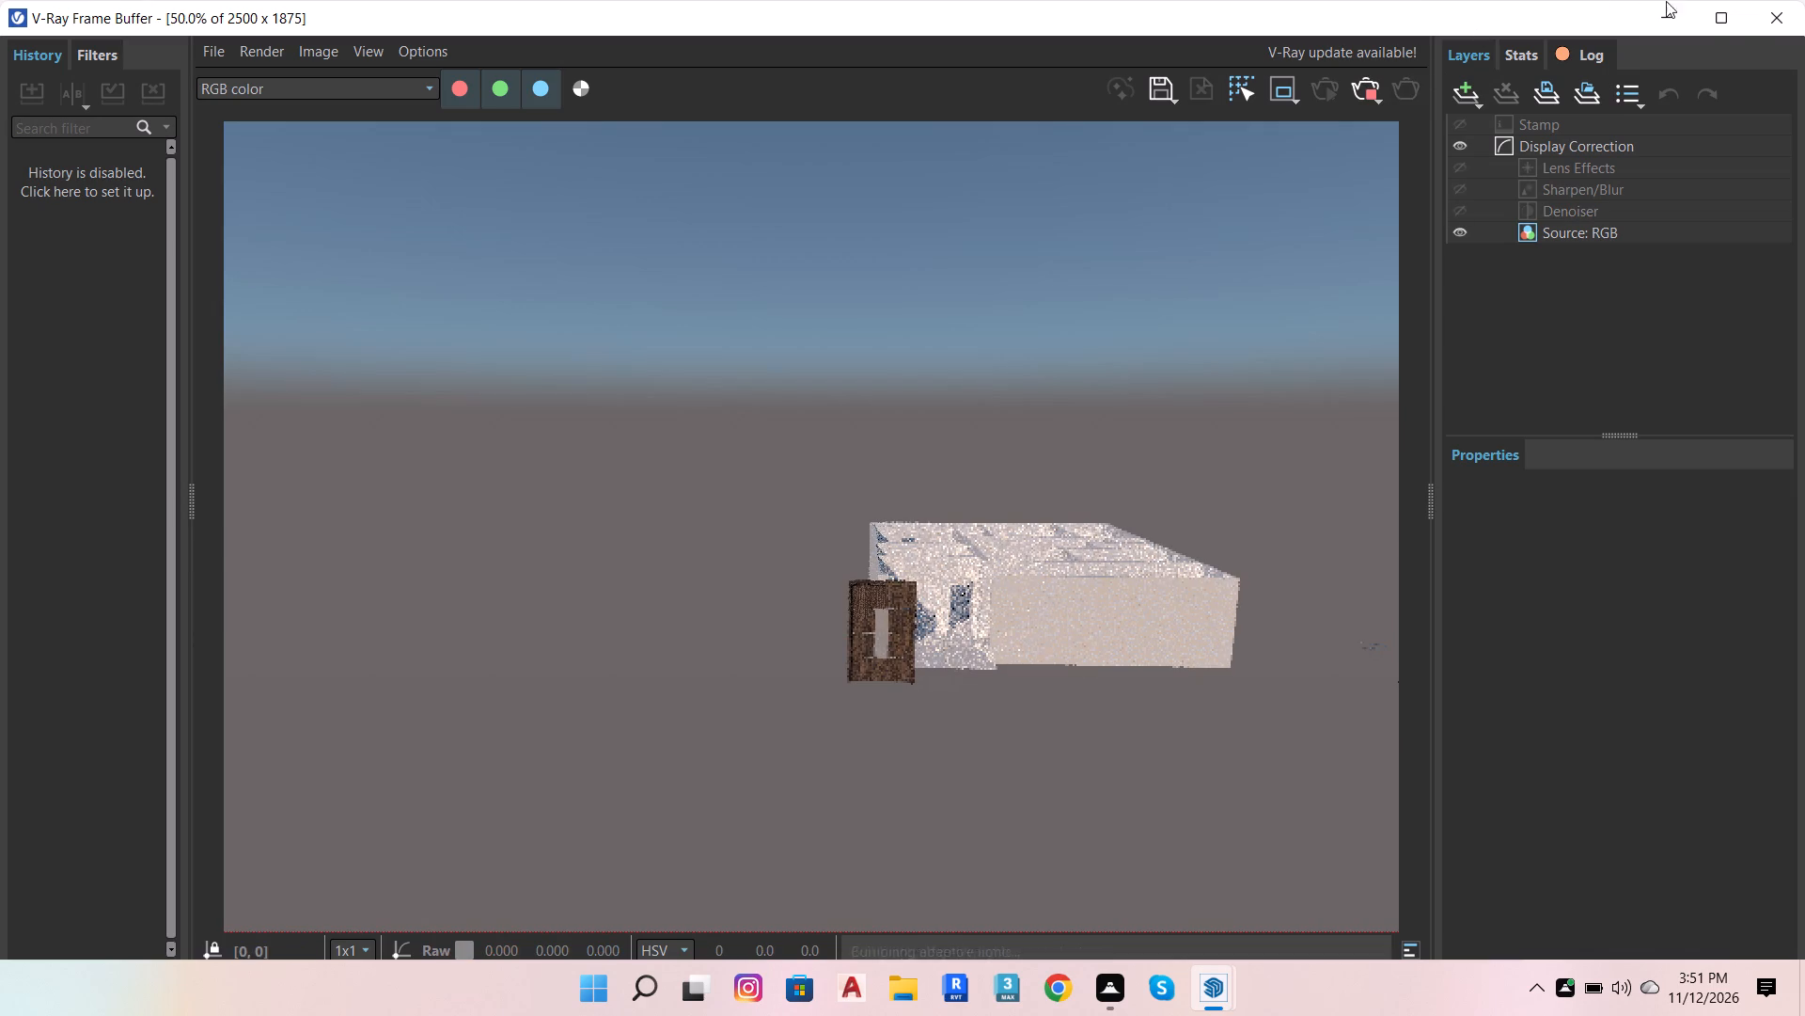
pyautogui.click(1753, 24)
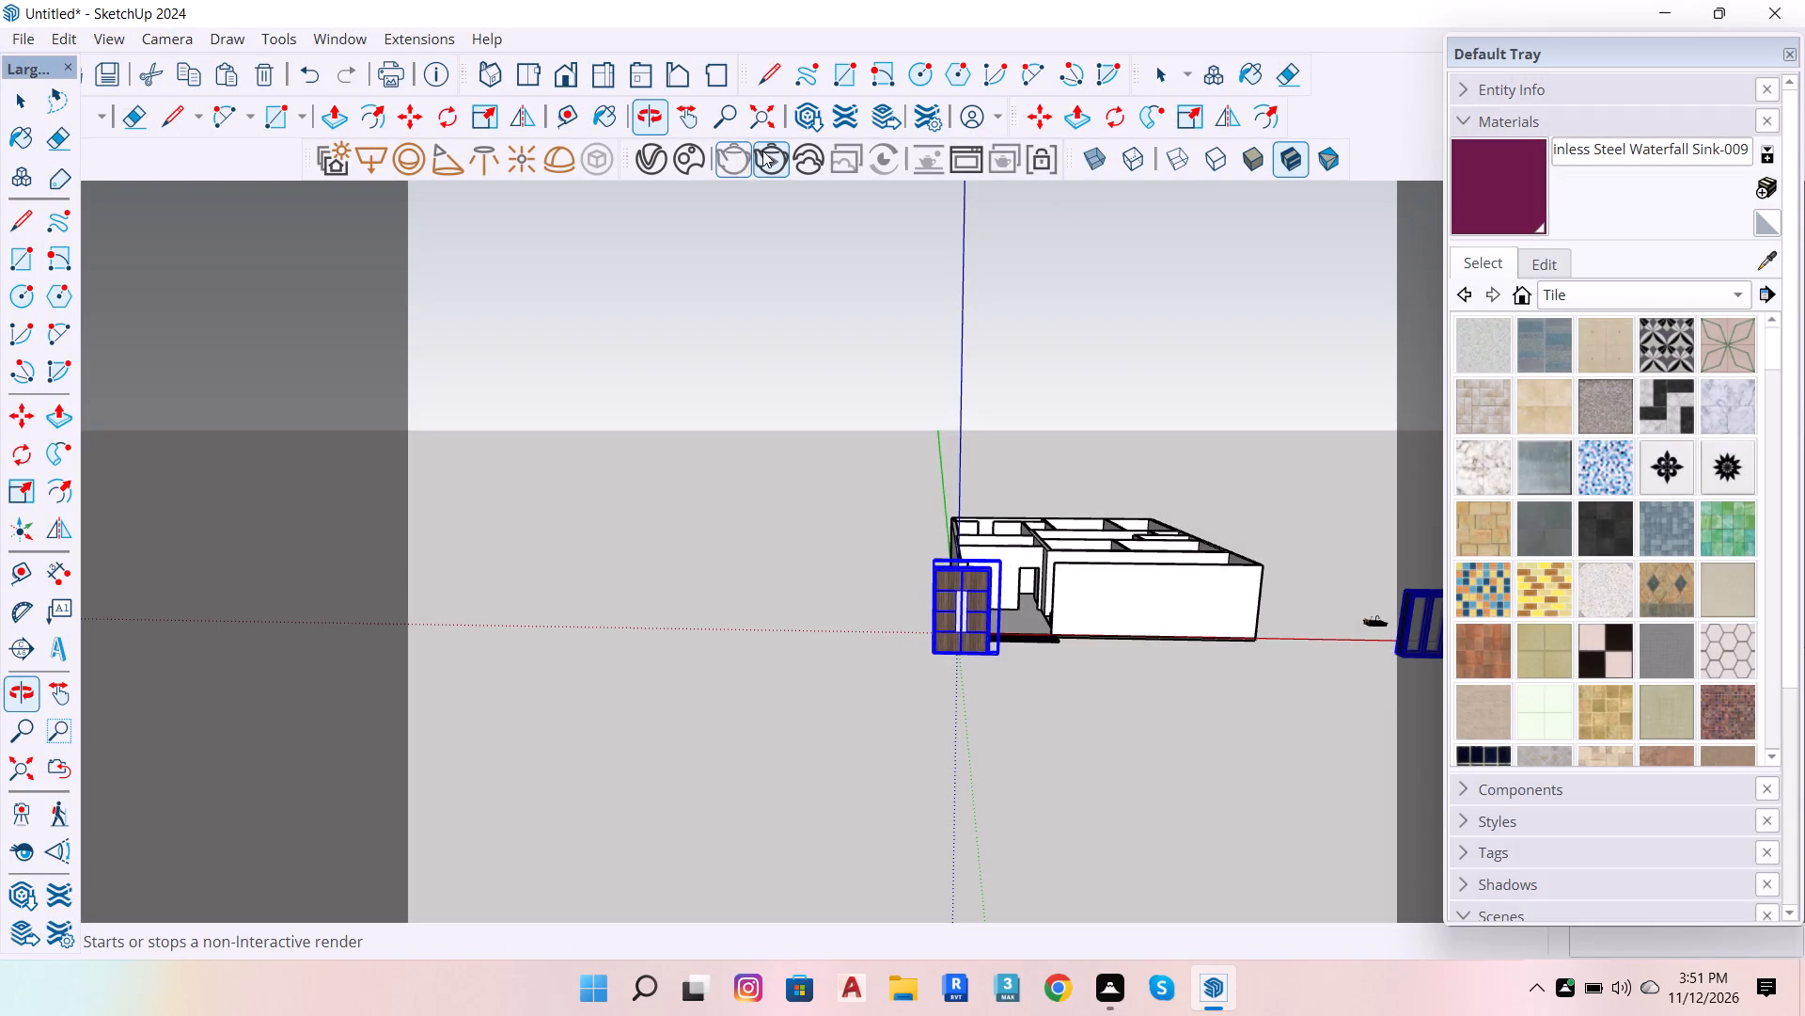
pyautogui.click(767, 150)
# Revert V-Ray's render settings to their defaults and close the Asset Editor.
pyautogui.click(659, 170)
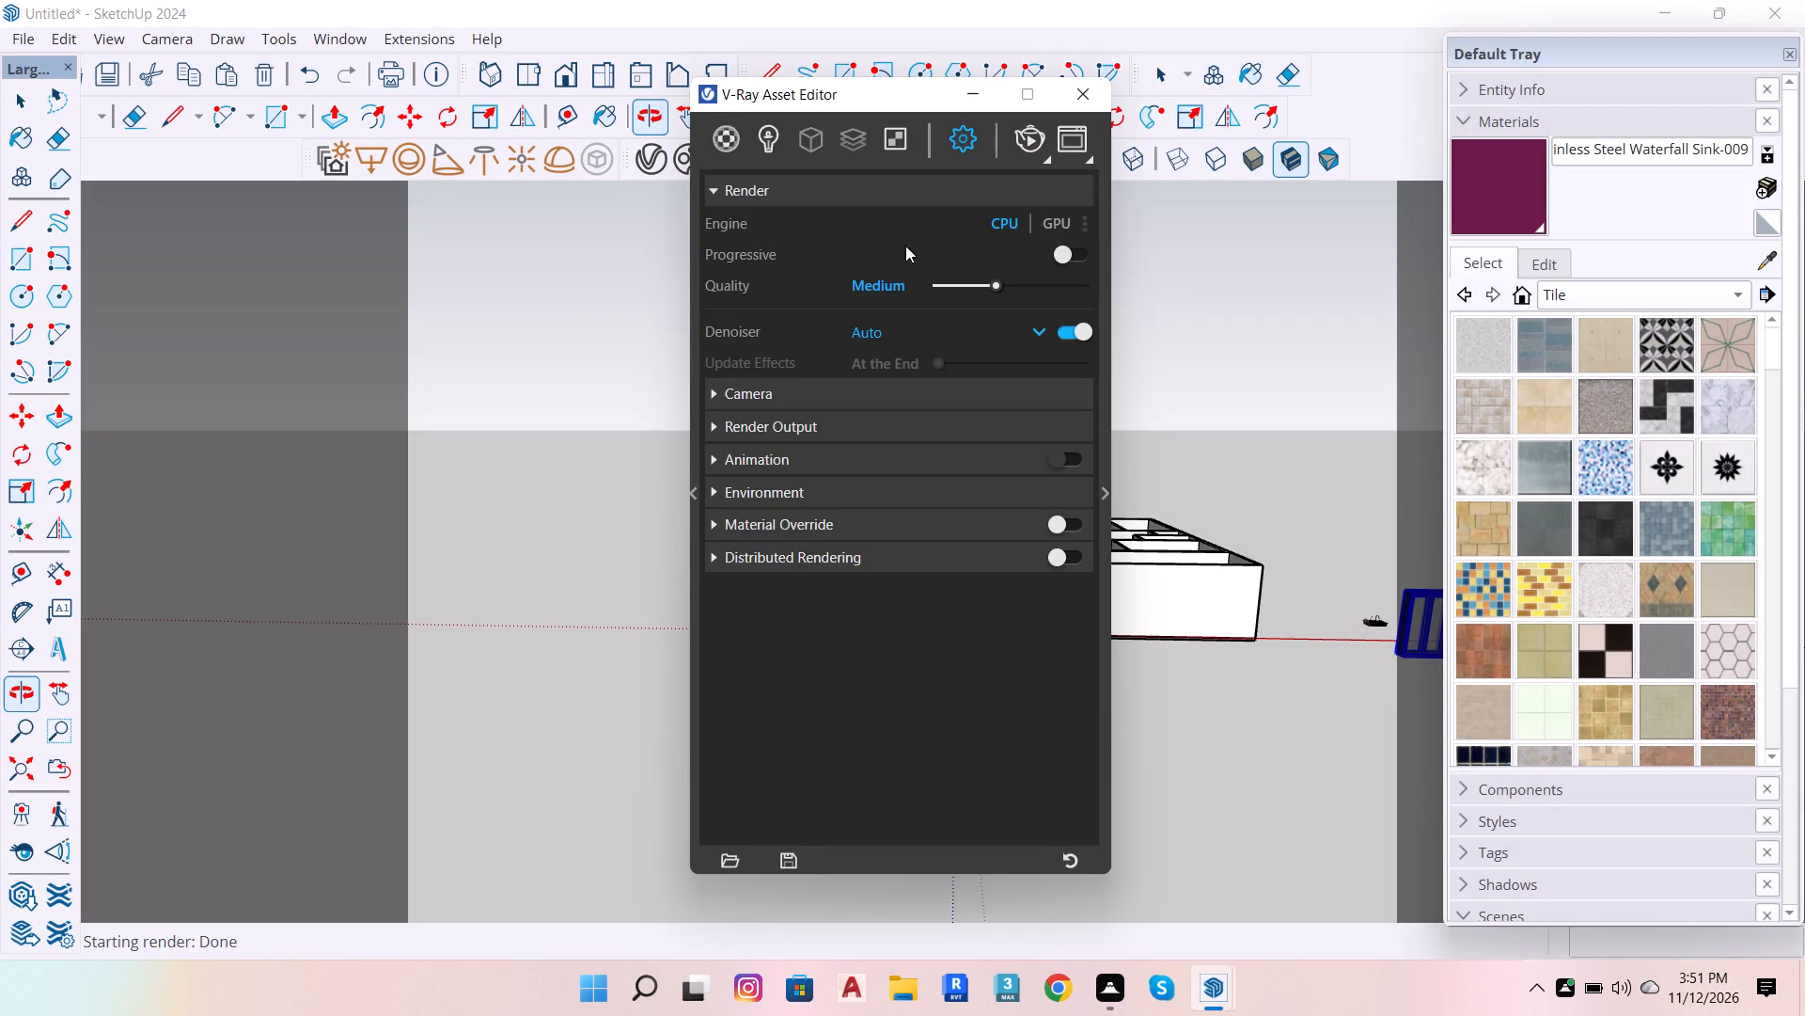
pyautogui.click(1070, 860)
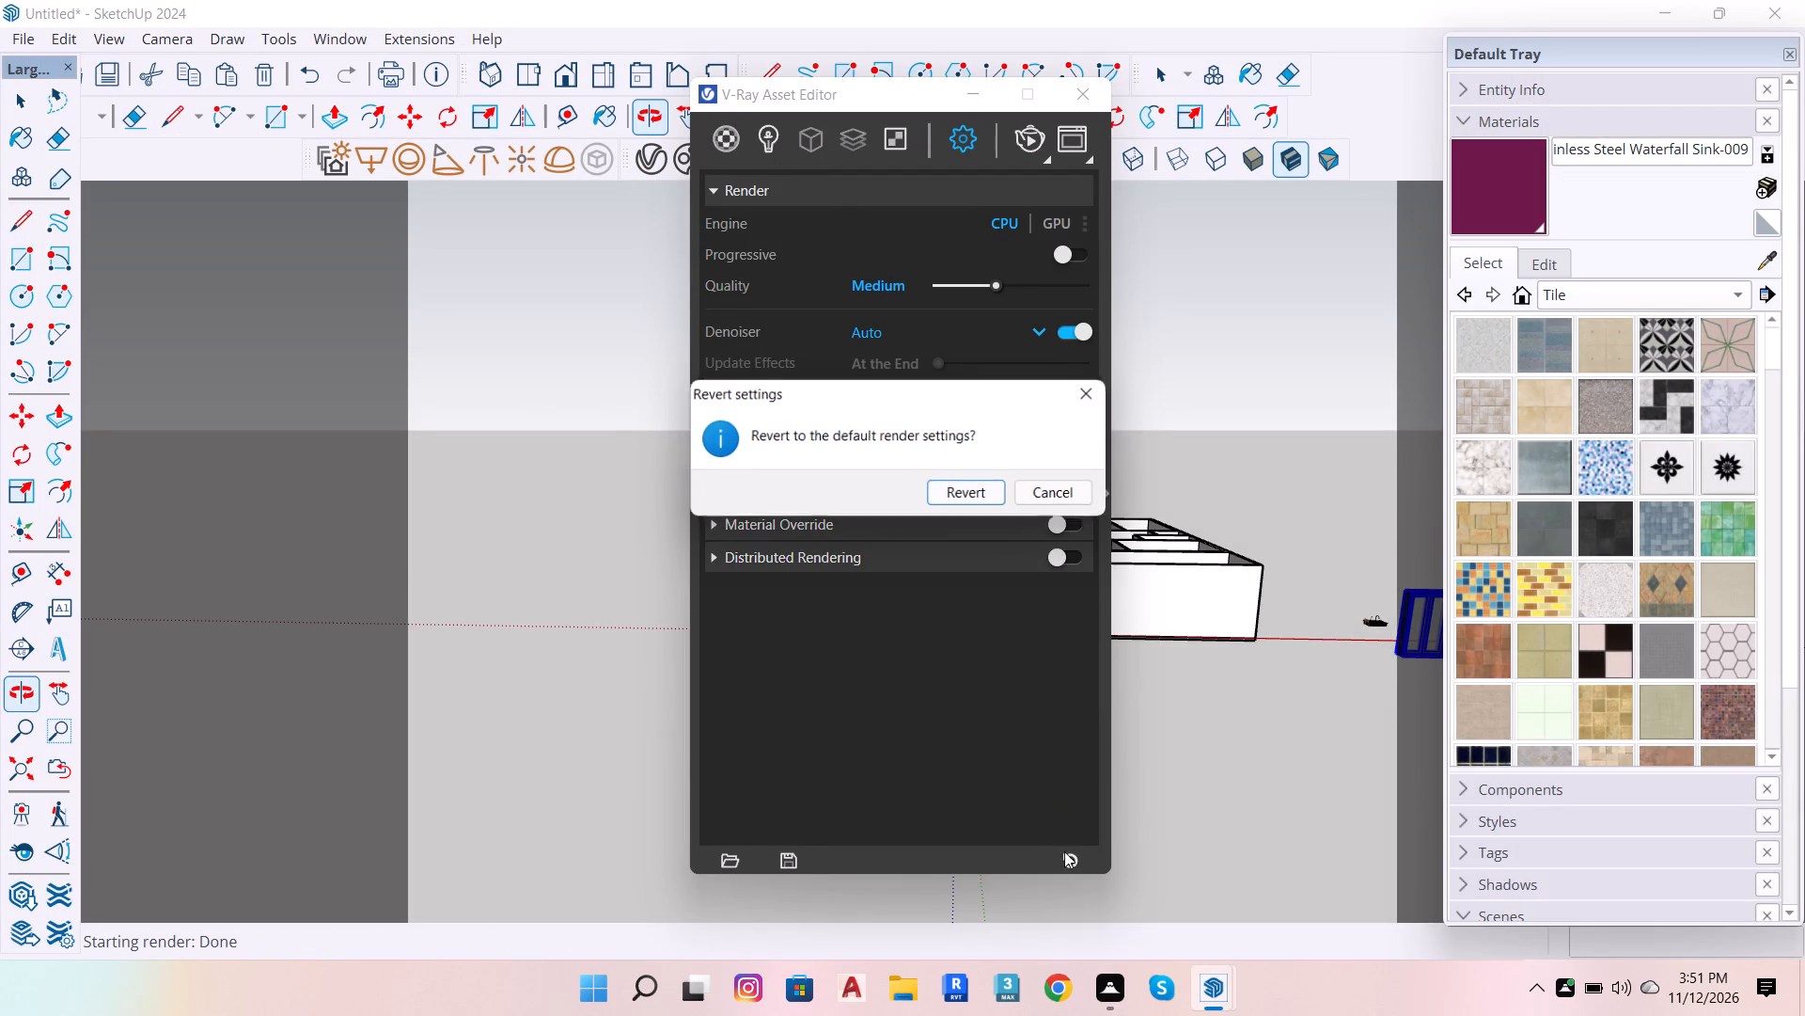
pyautogui.click(987, 491)
pyautogui.click(1376, 747)
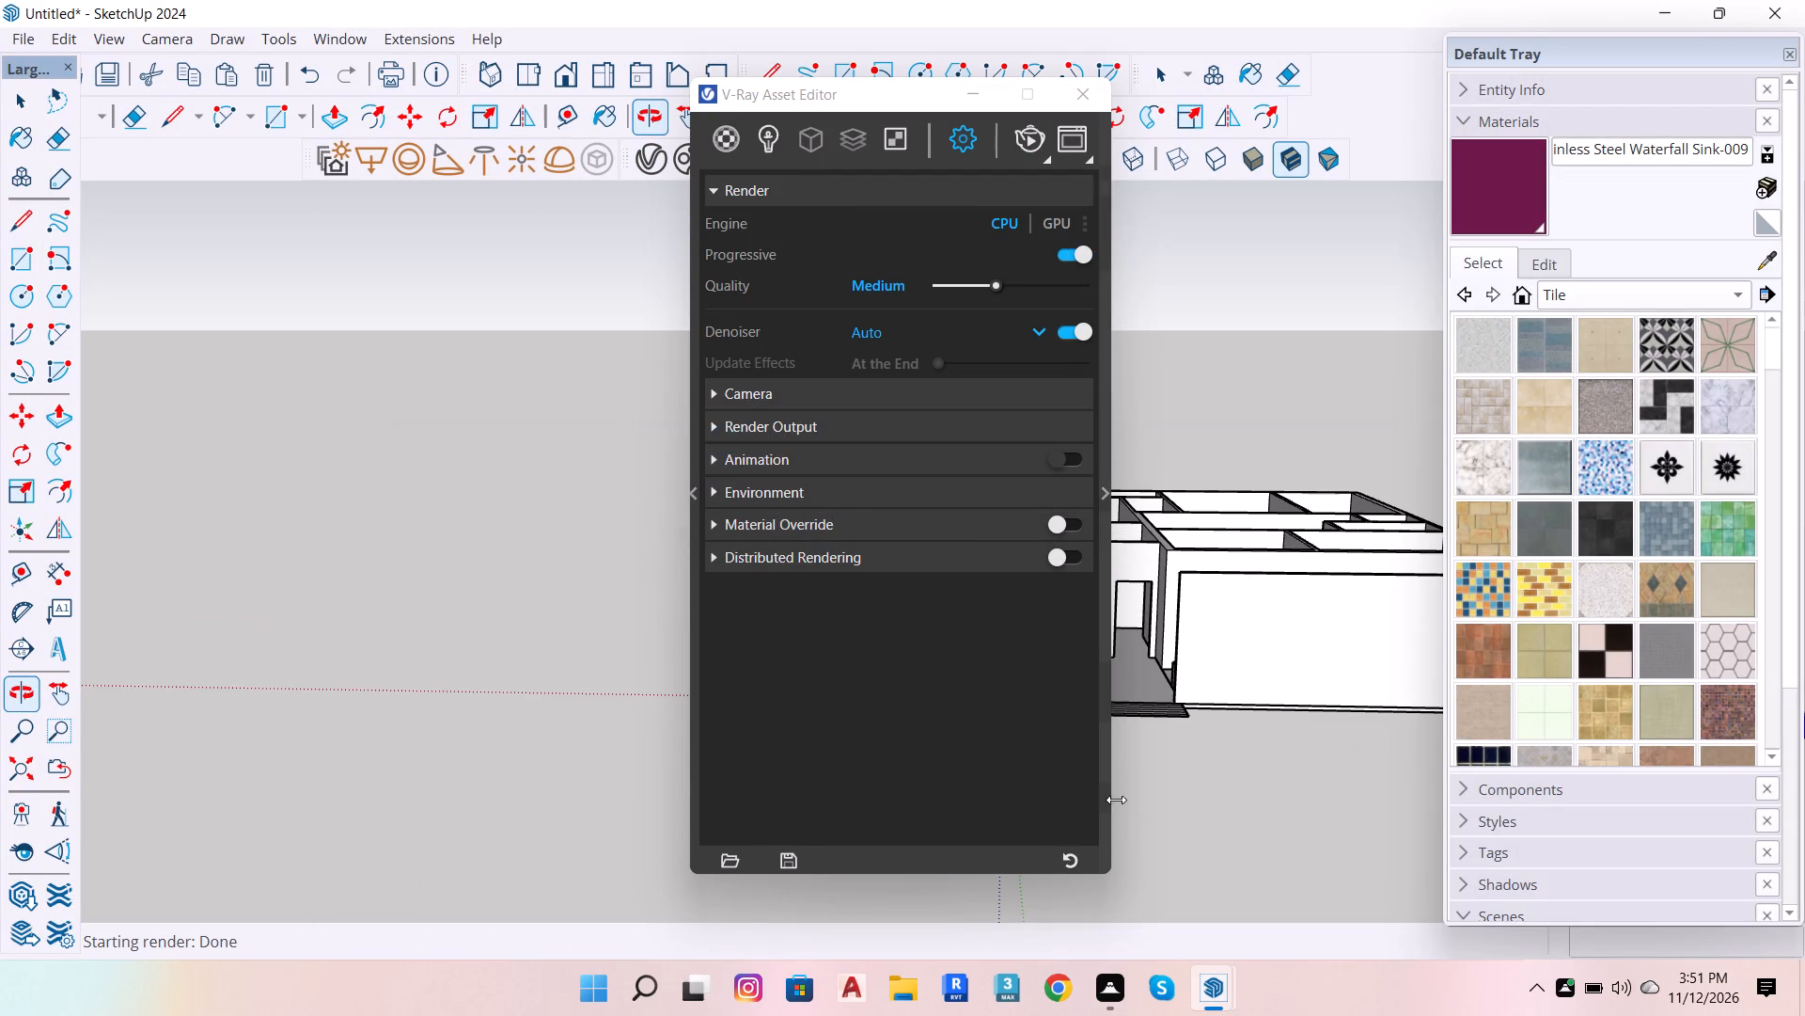
pyautogui.click(1079, 88)
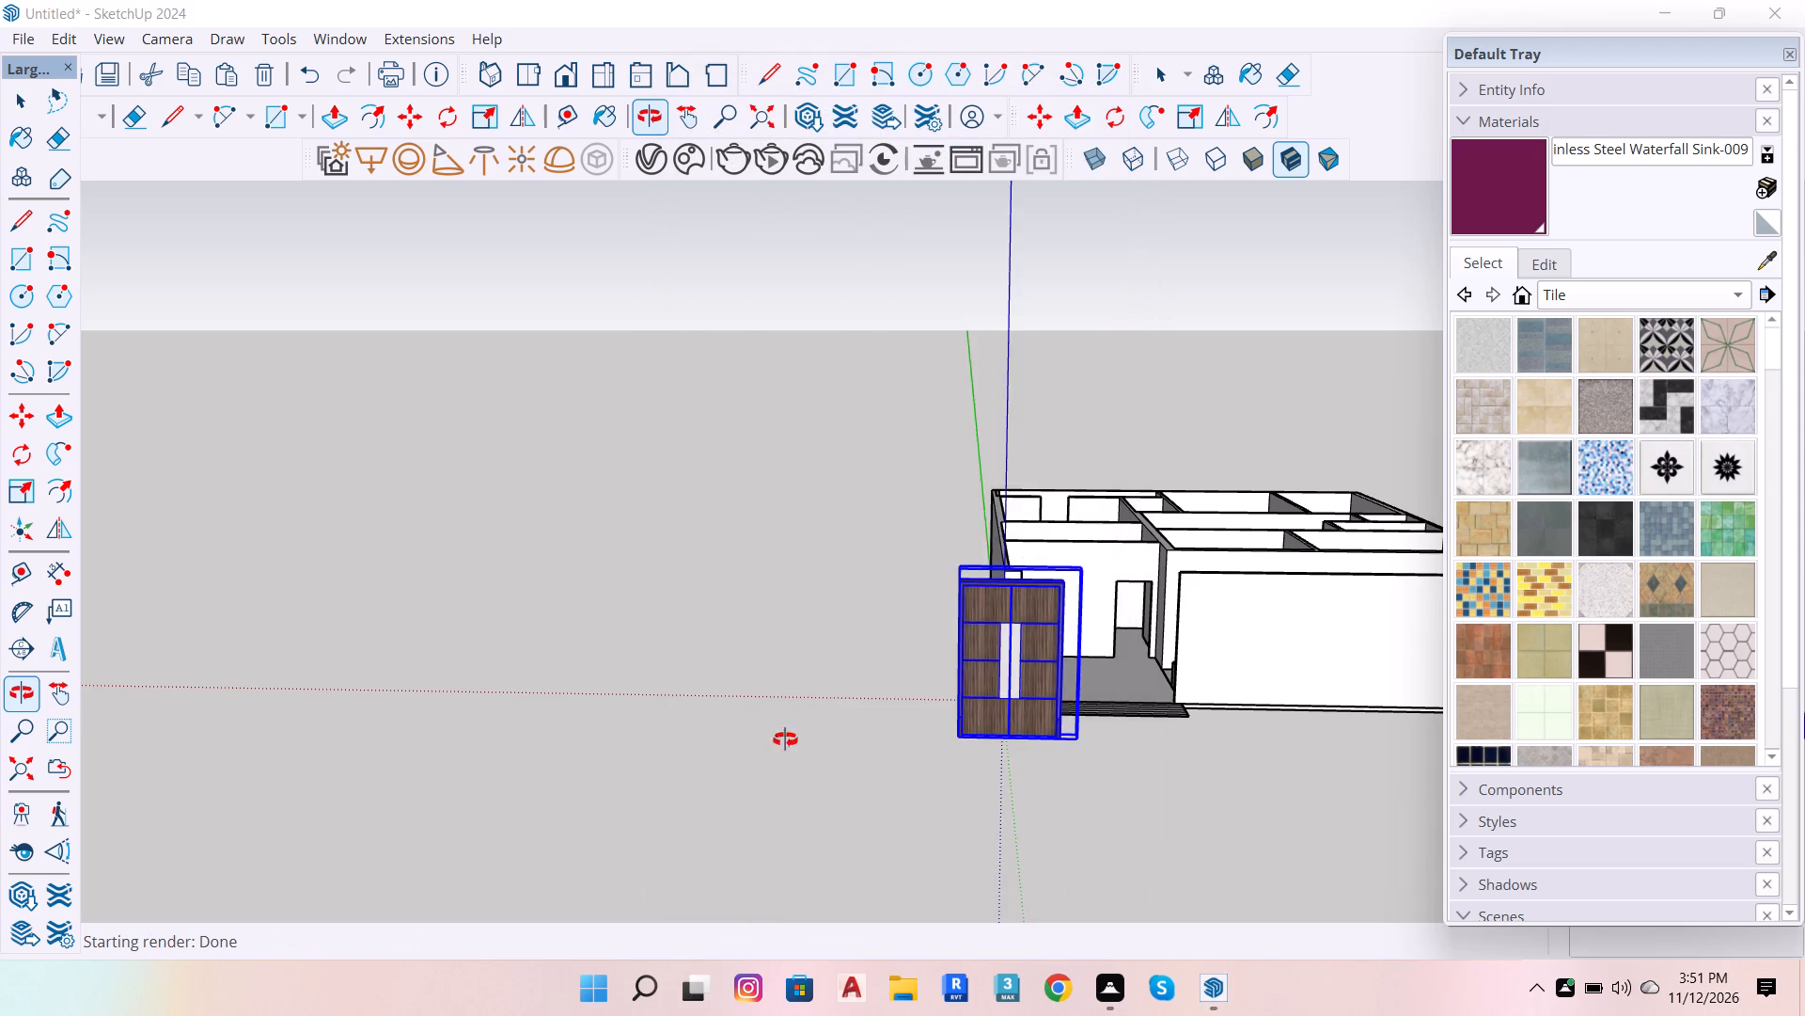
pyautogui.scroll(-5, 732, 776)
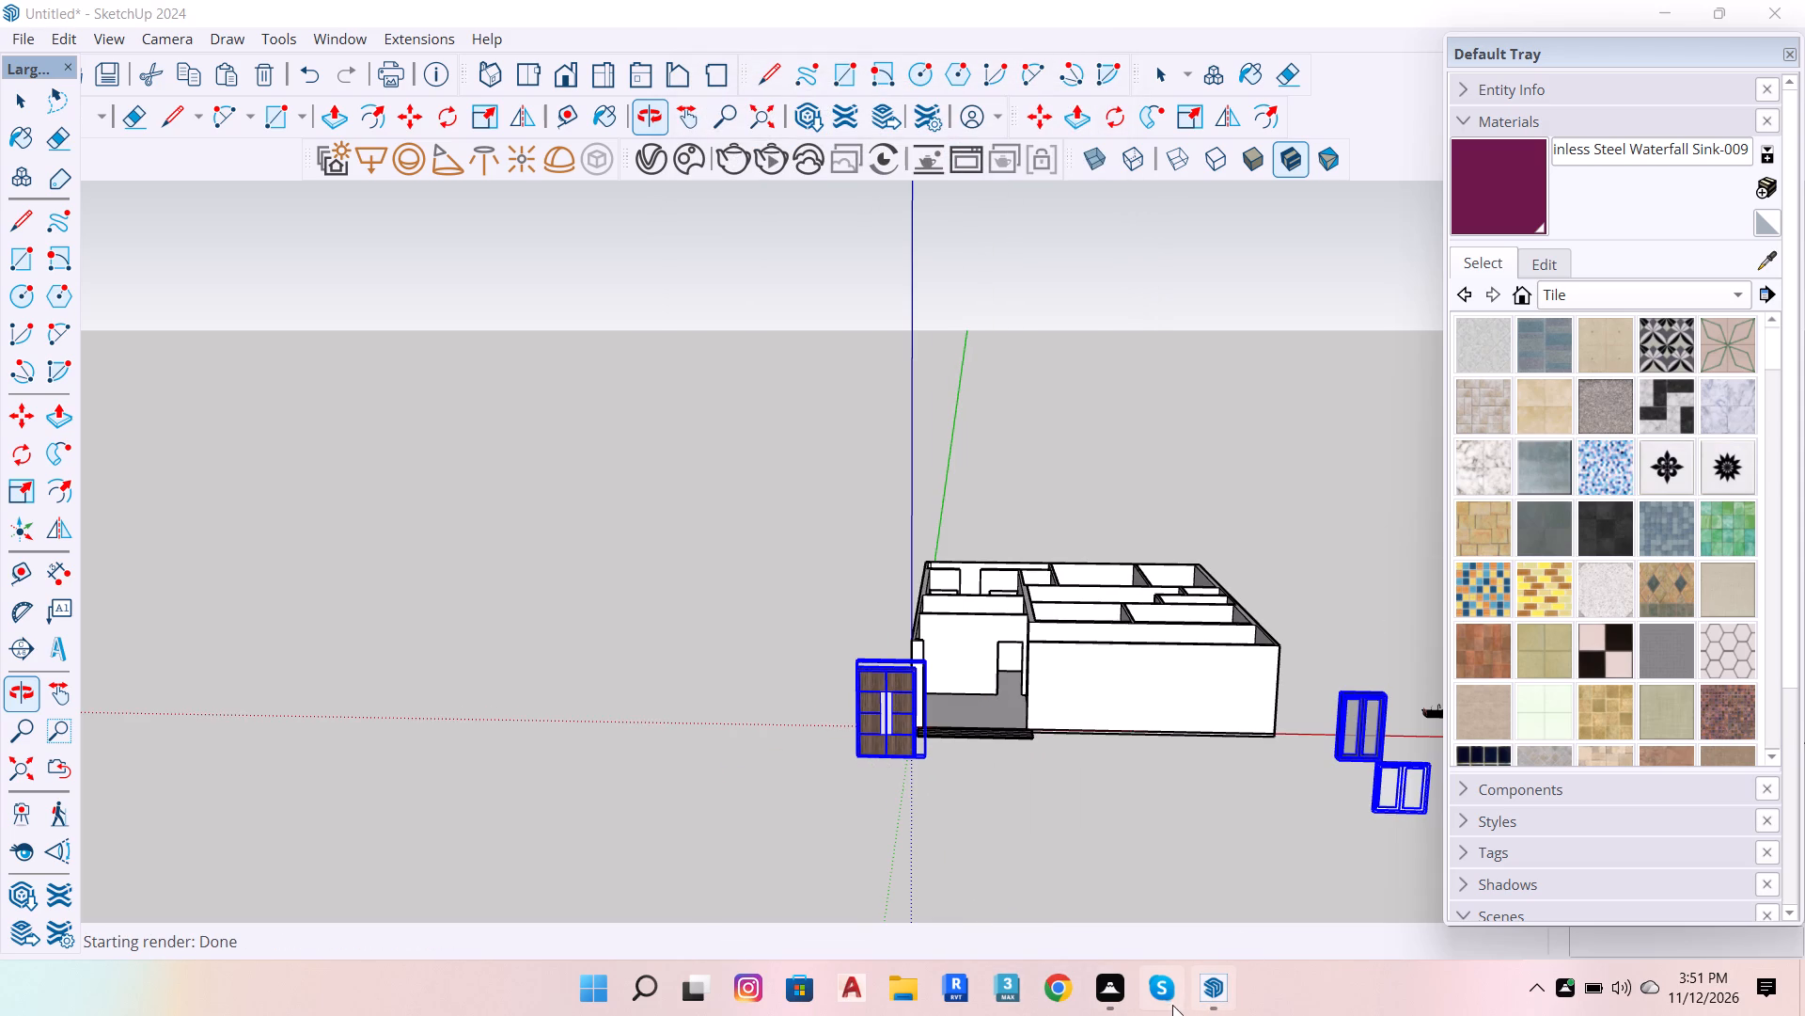
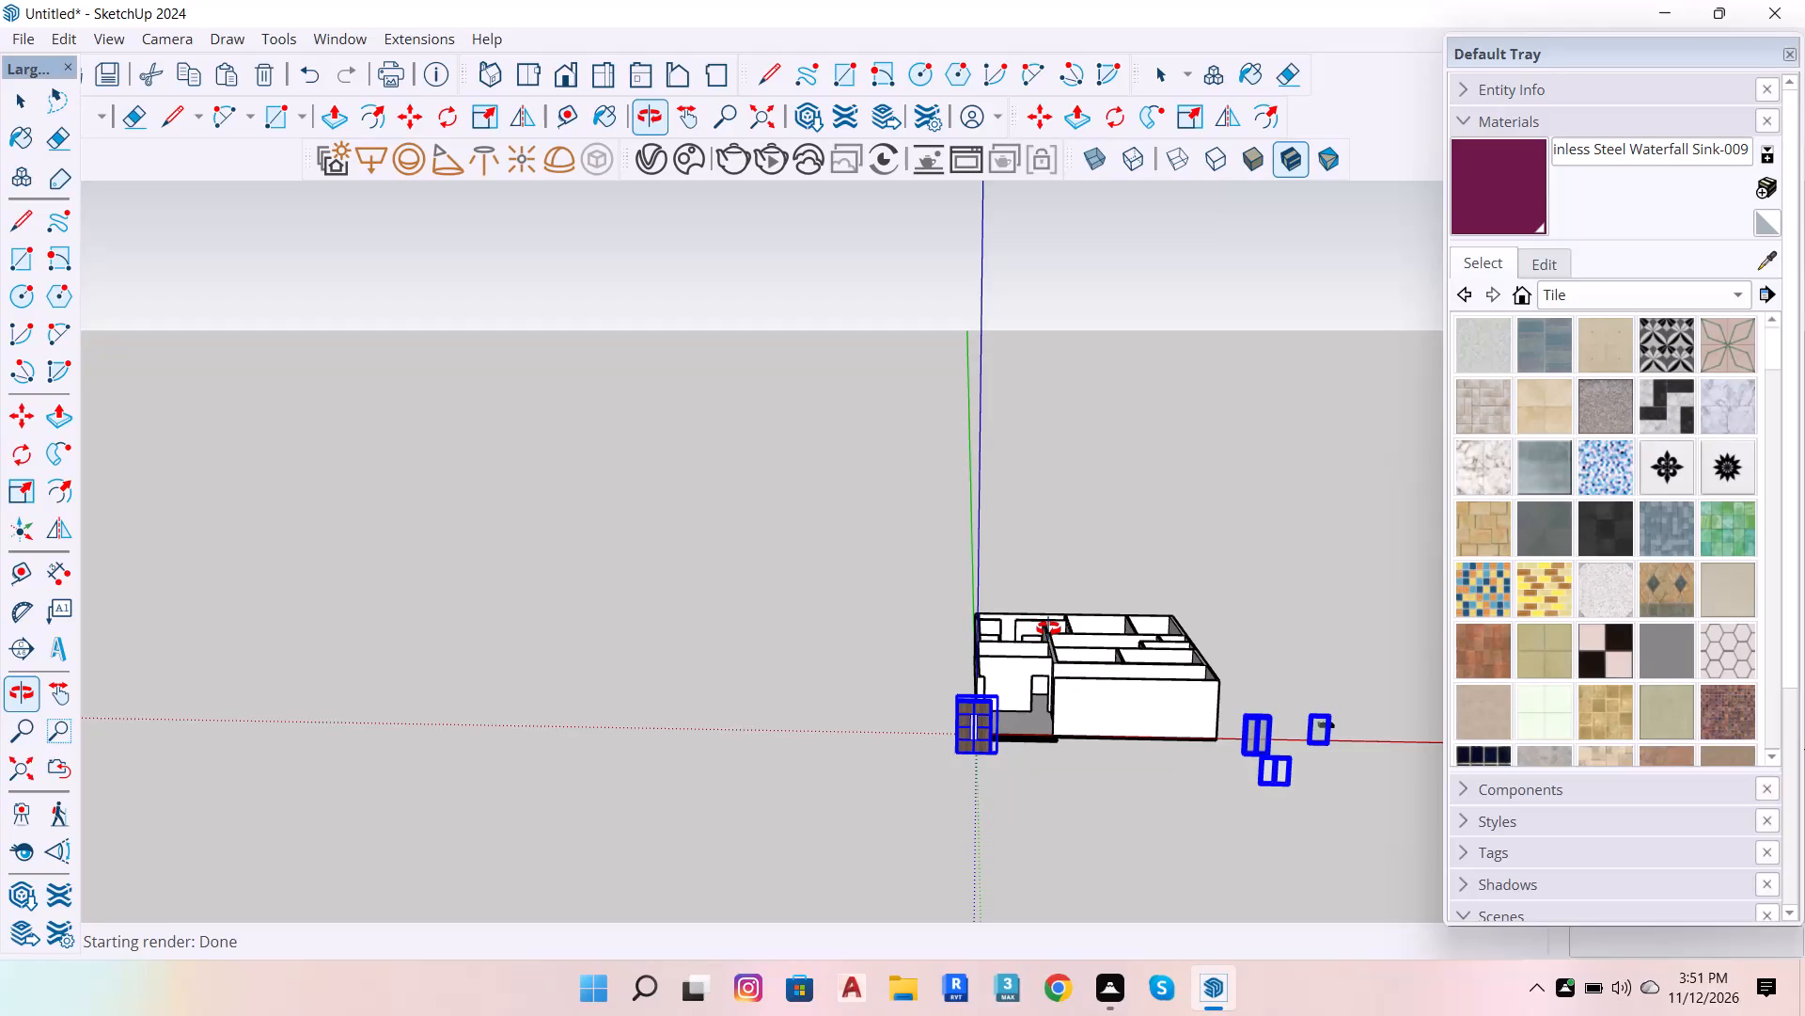
# Look over the house model from above and examine the wooden double door in front of the entrance up close.
pyautogui.scroll(-4, 1106, 727)
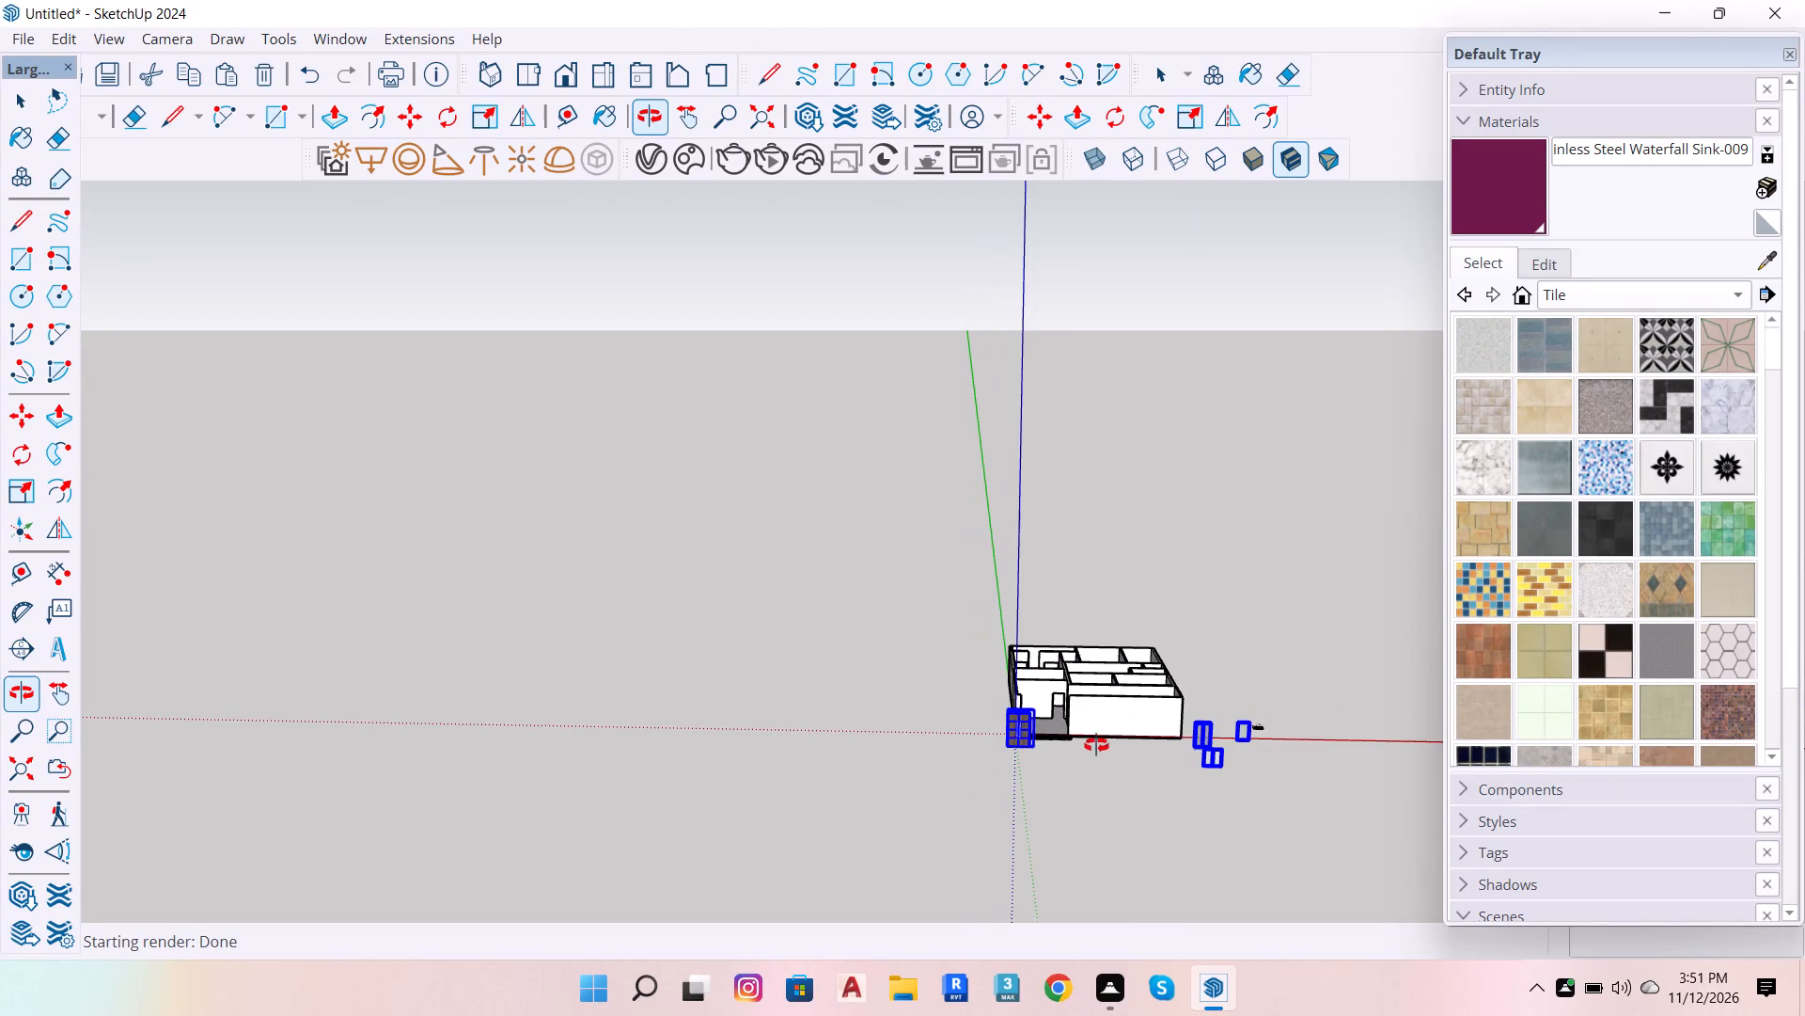
pyautogui.scroll(6, 1044, 703)
pyautogui.moveTo(1066, 647); pyautogui.dragTo(1038, 886)
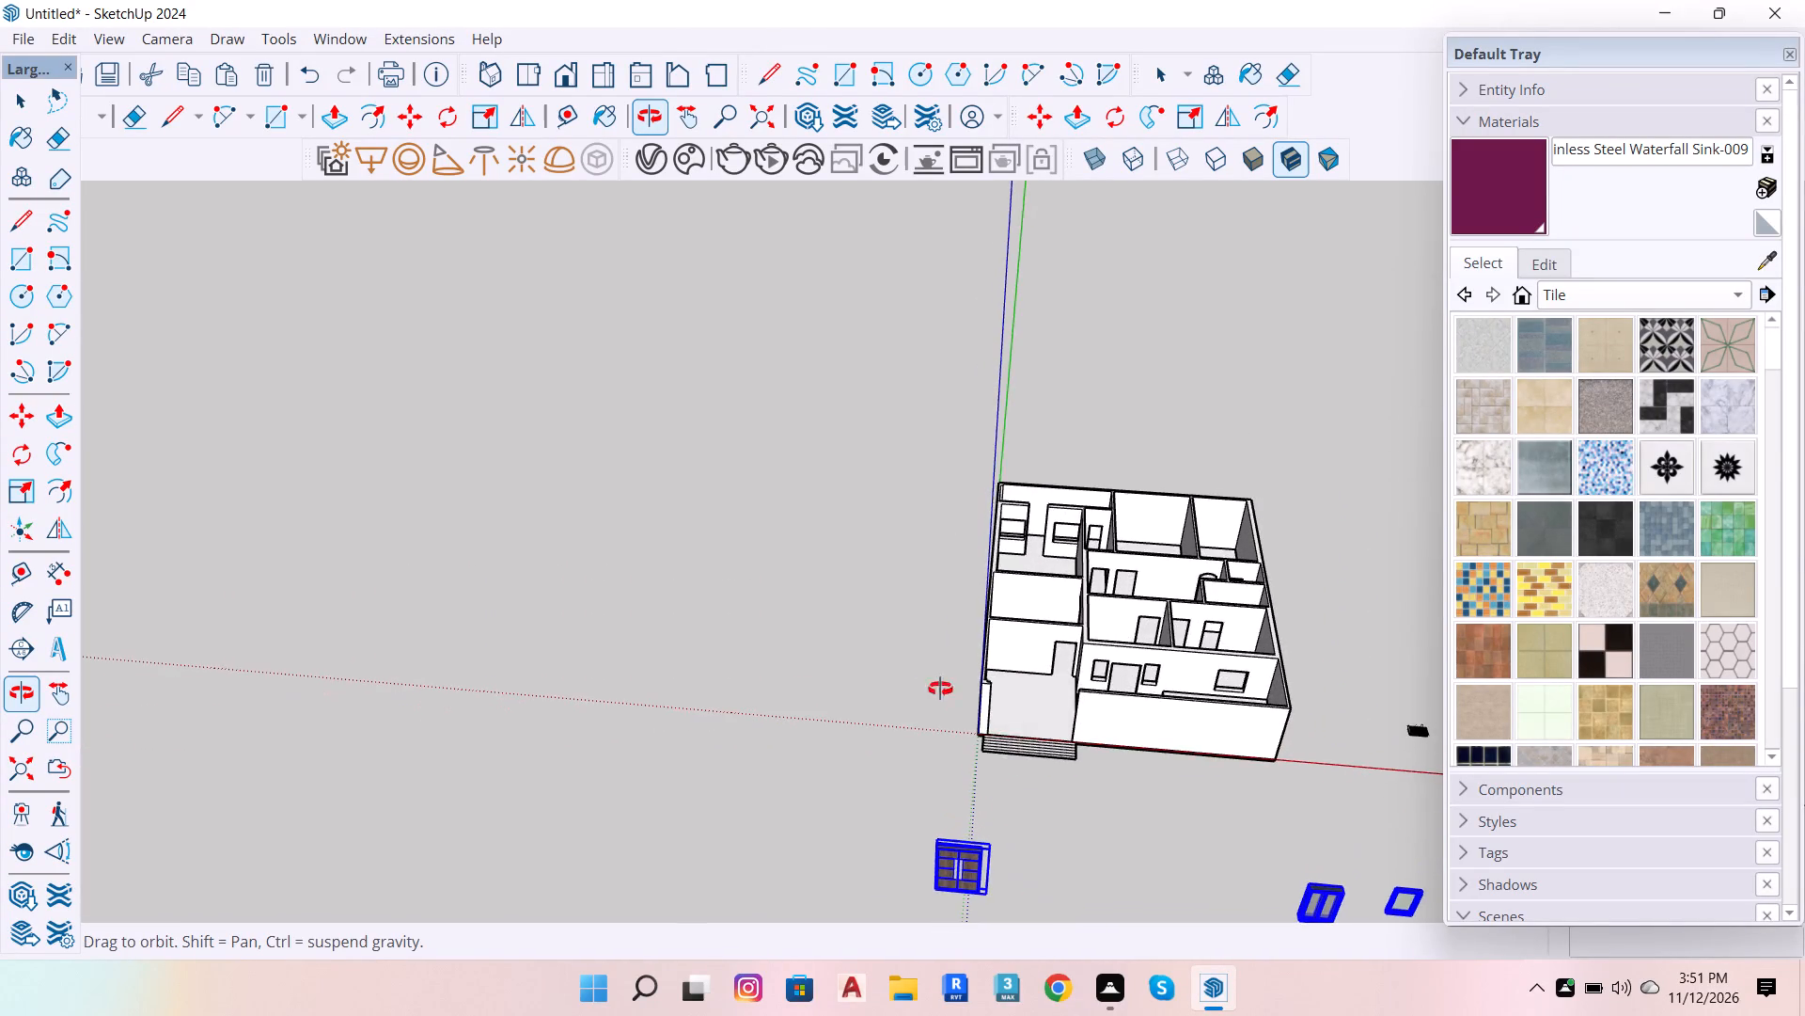
pyautogui.scroll(-6, 922, 667)
pyautogui.scroll(7, 986, 809)
pyautogui.scroll(6, 891, 760)
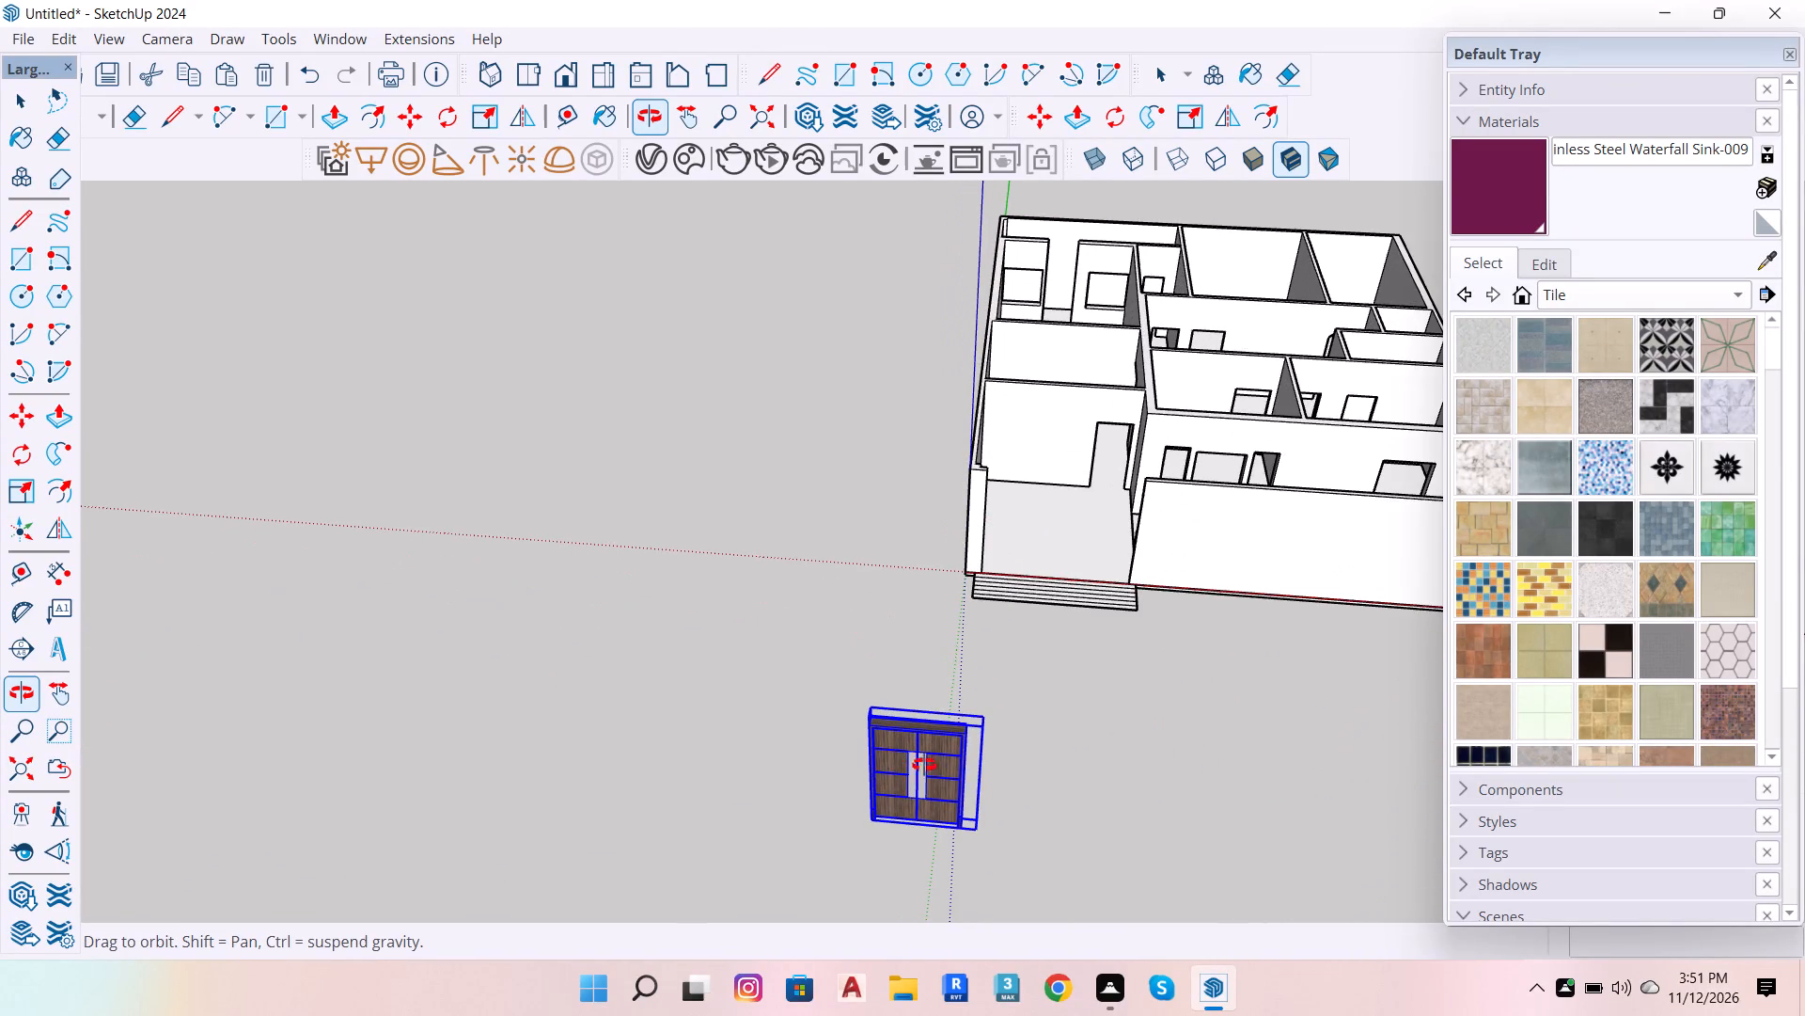
pyautogui.scroll(5, 949, 808)
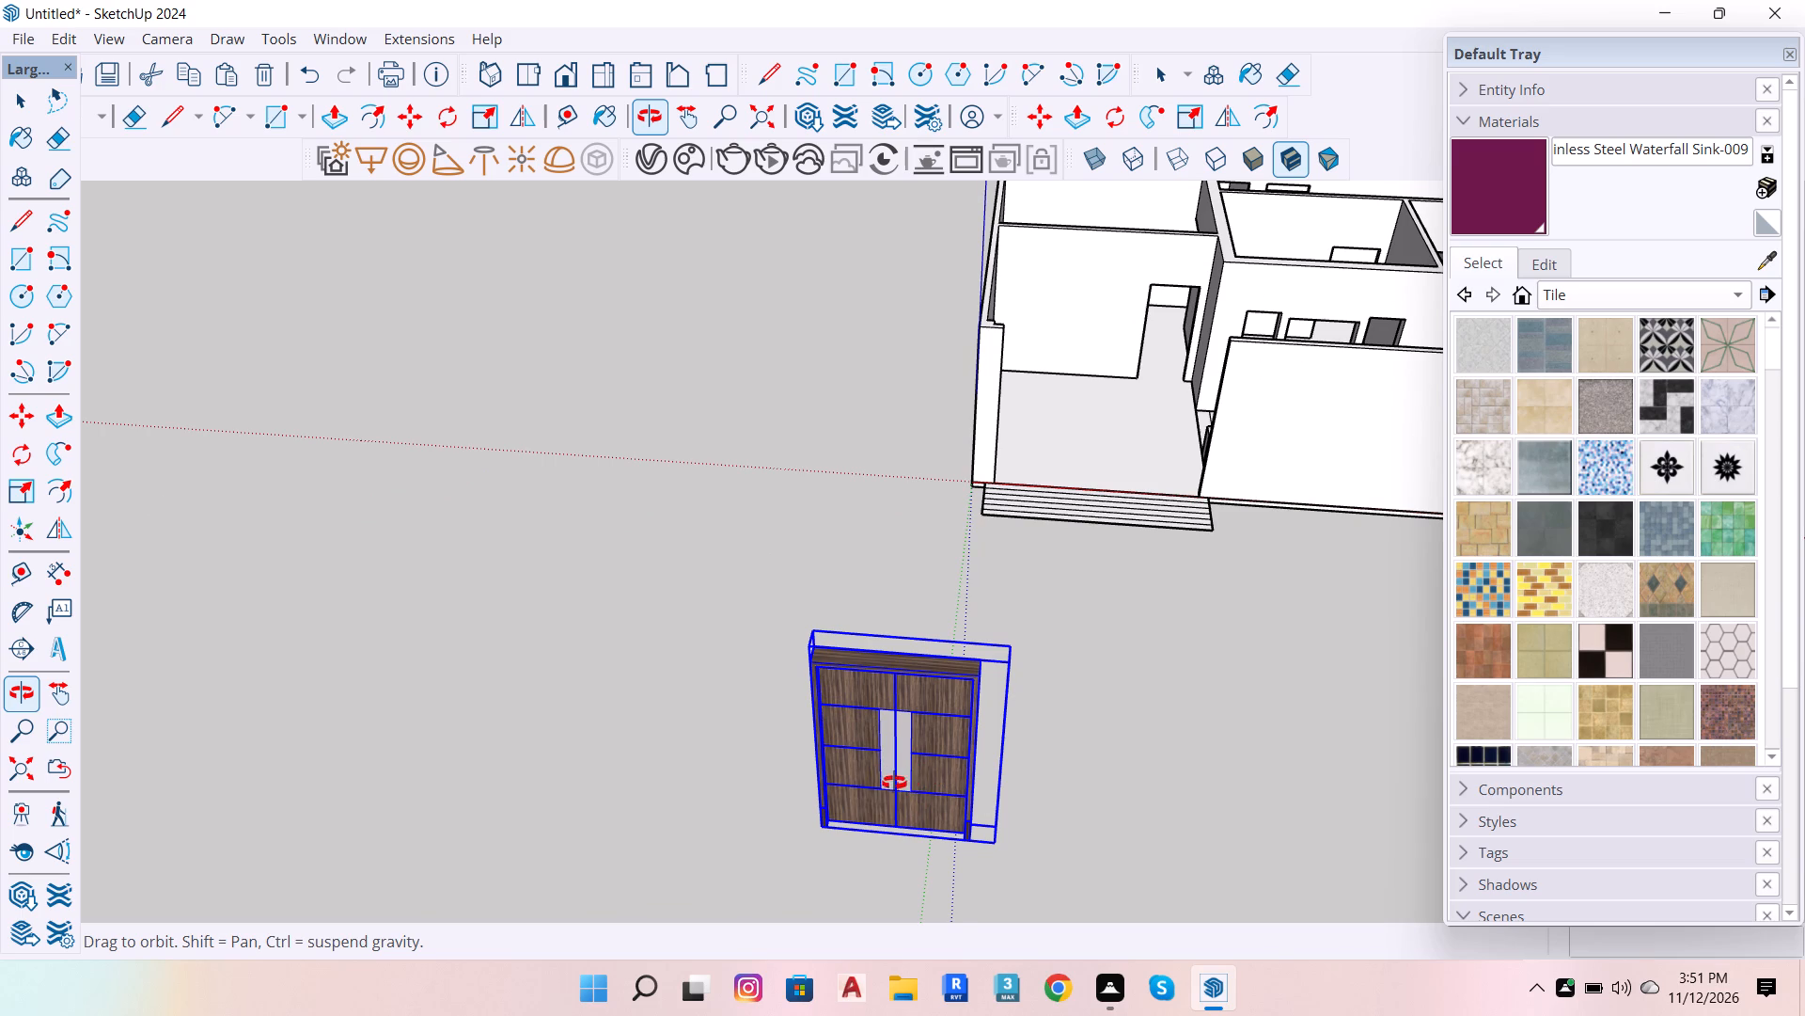
pyautogui.scroll(6, 911, 779)
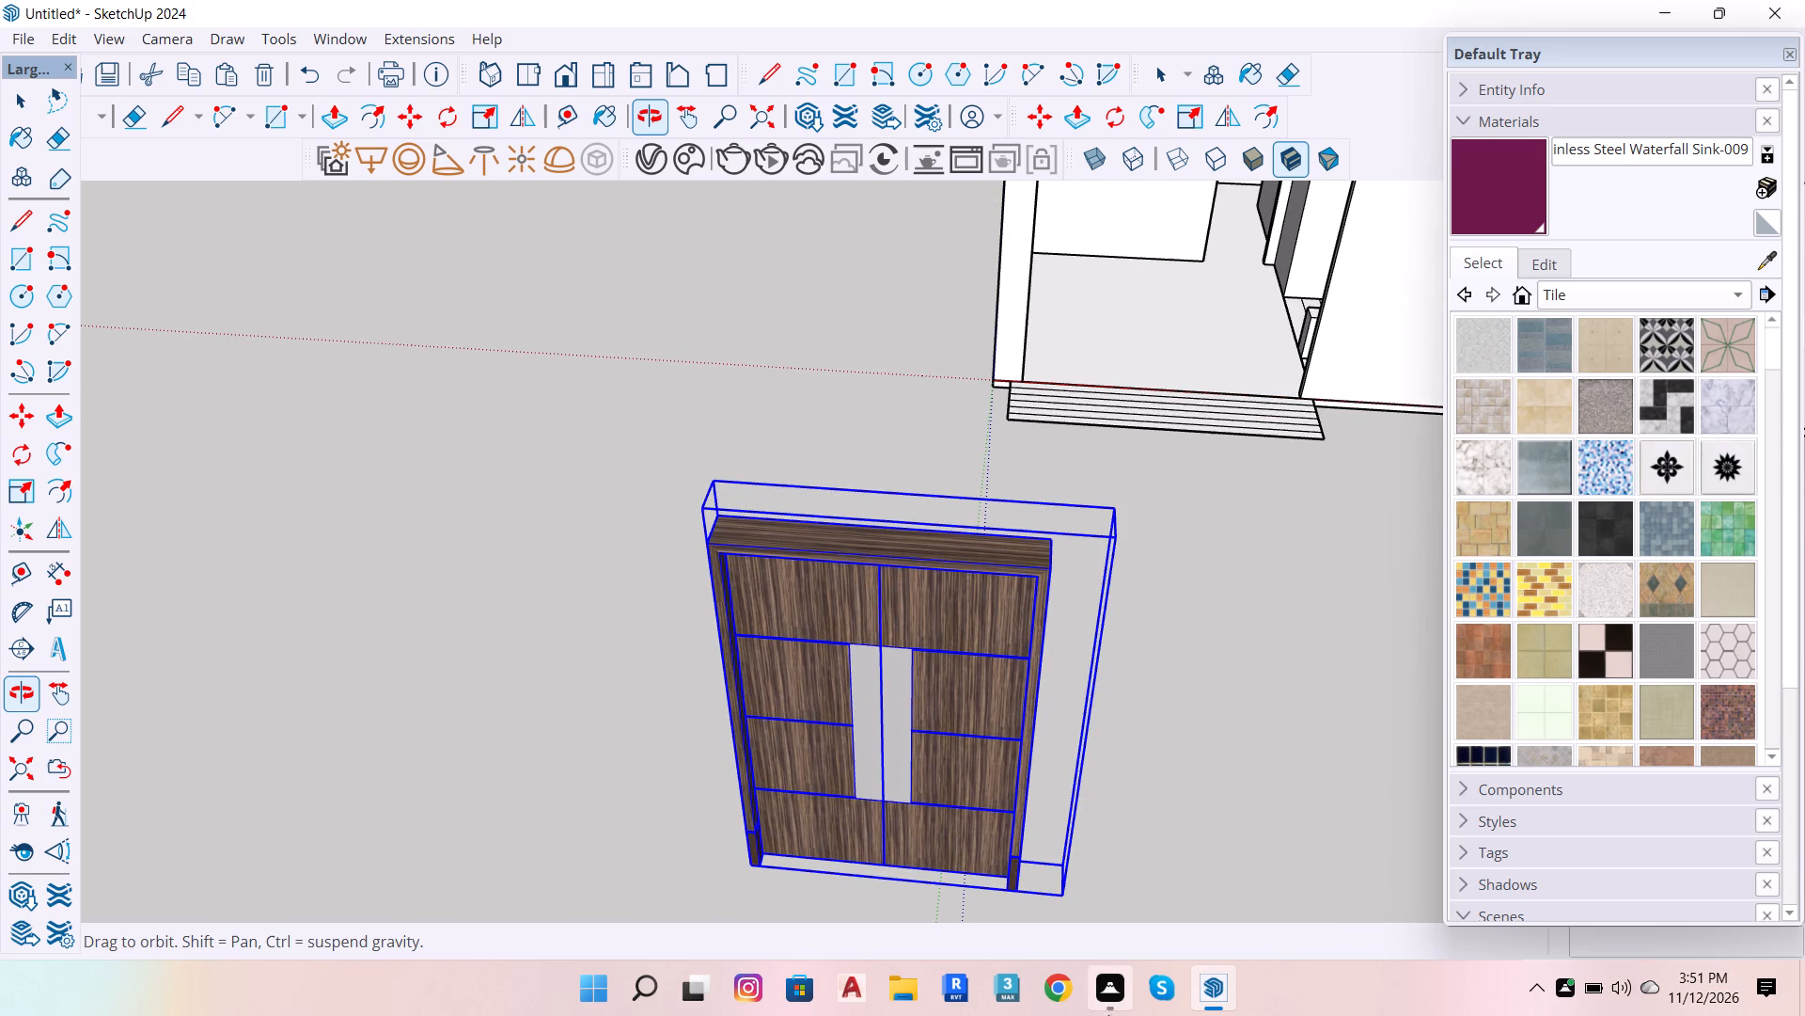
# Open 3D Warehouse, sign in to Trimble with the Google account, and dismiss the Extension Manager.
pyautogui.click(812, 133)
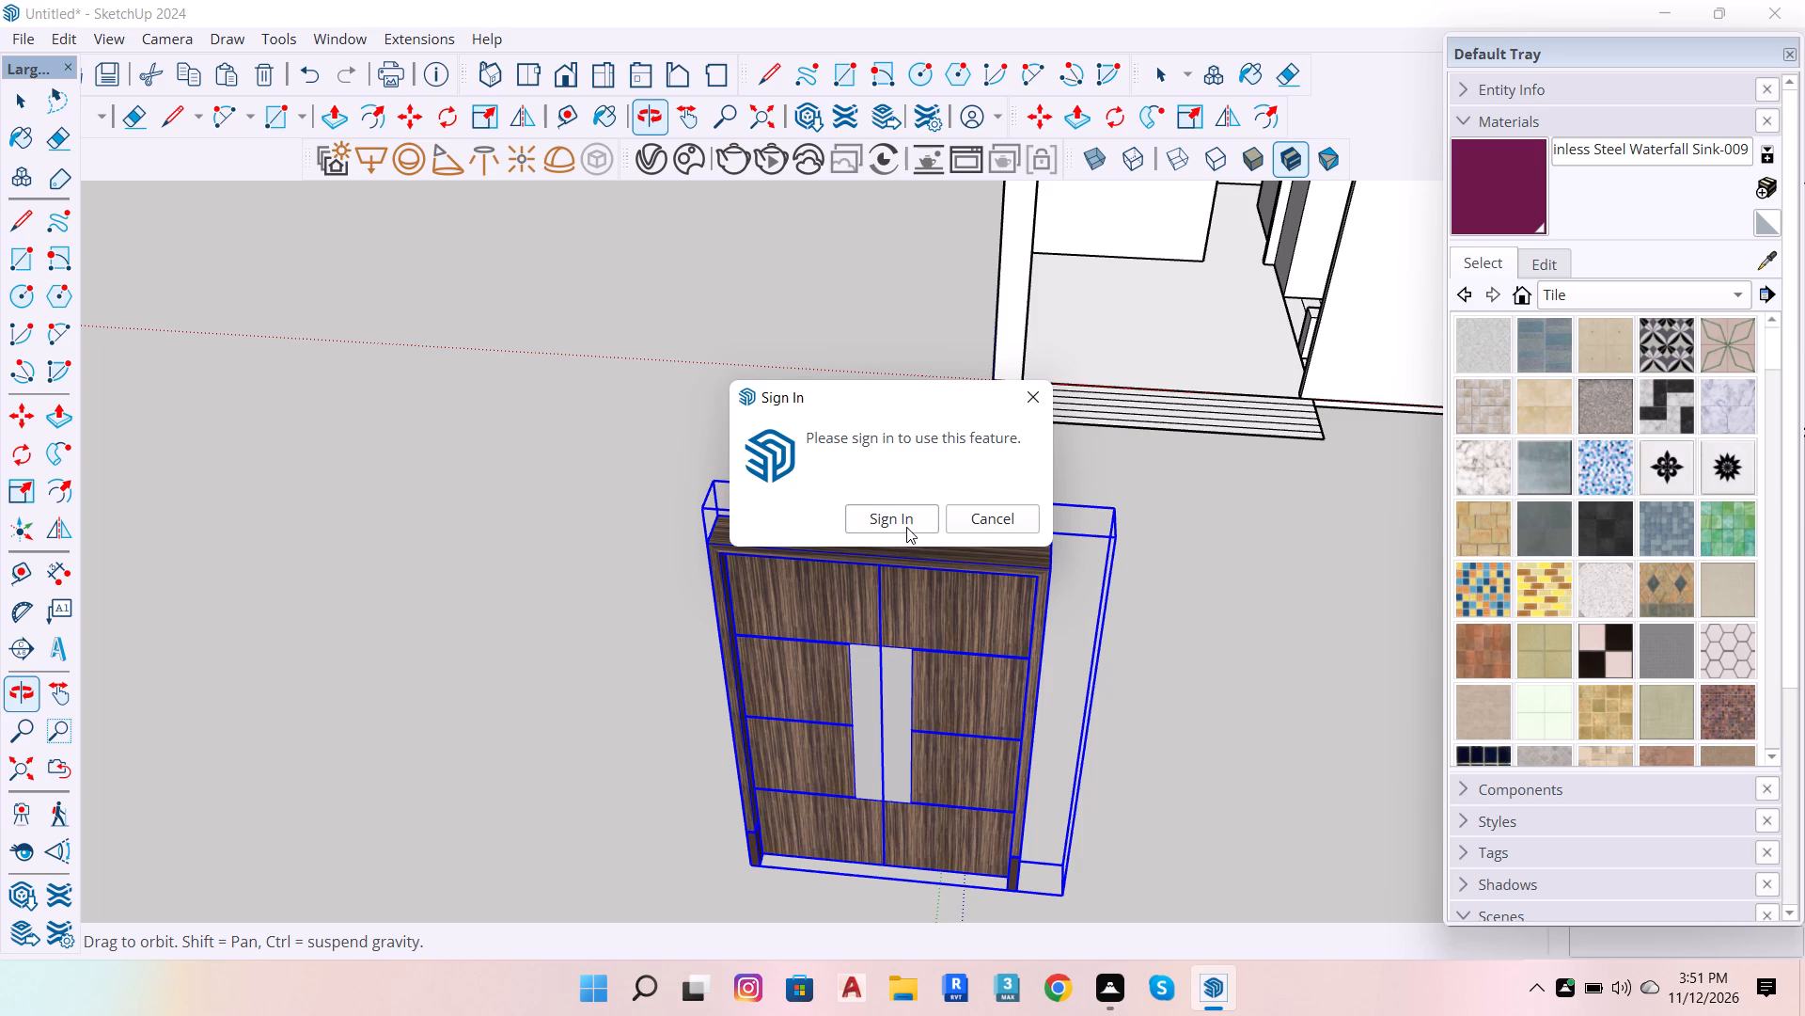
pyautogui.click(906, 521)
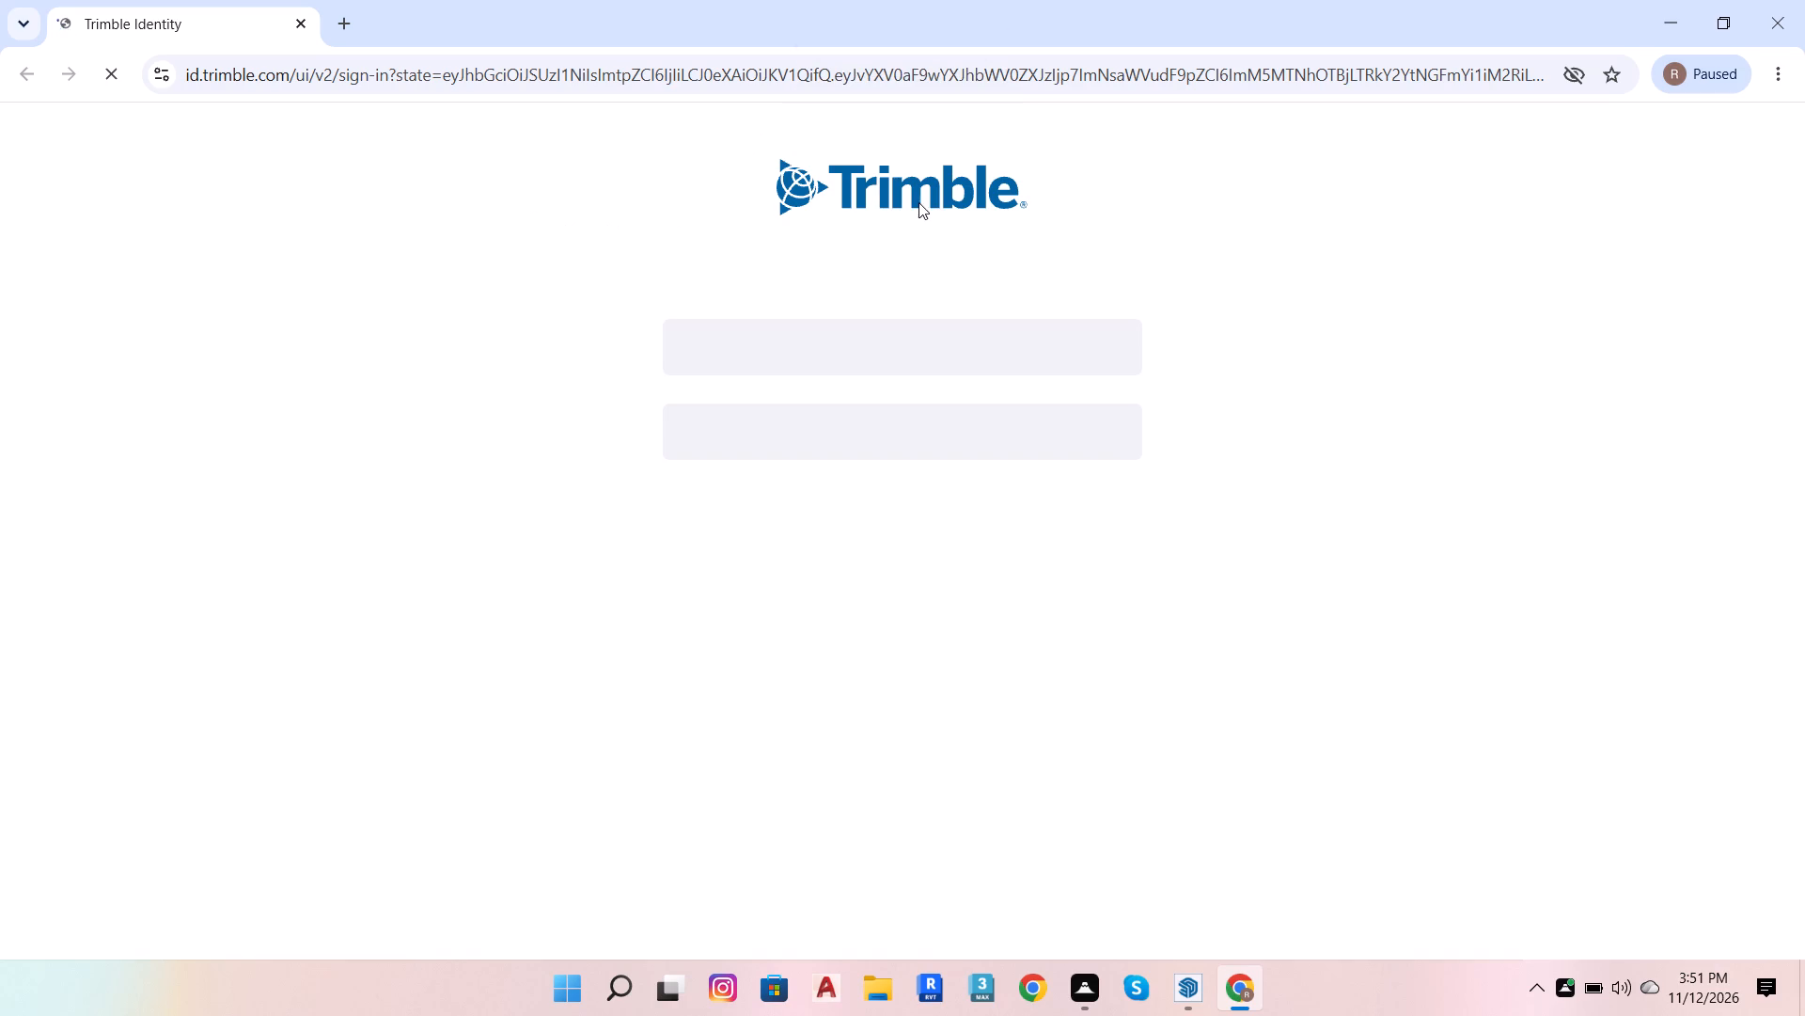
pyautogui.scroll(-5, 919, 627)
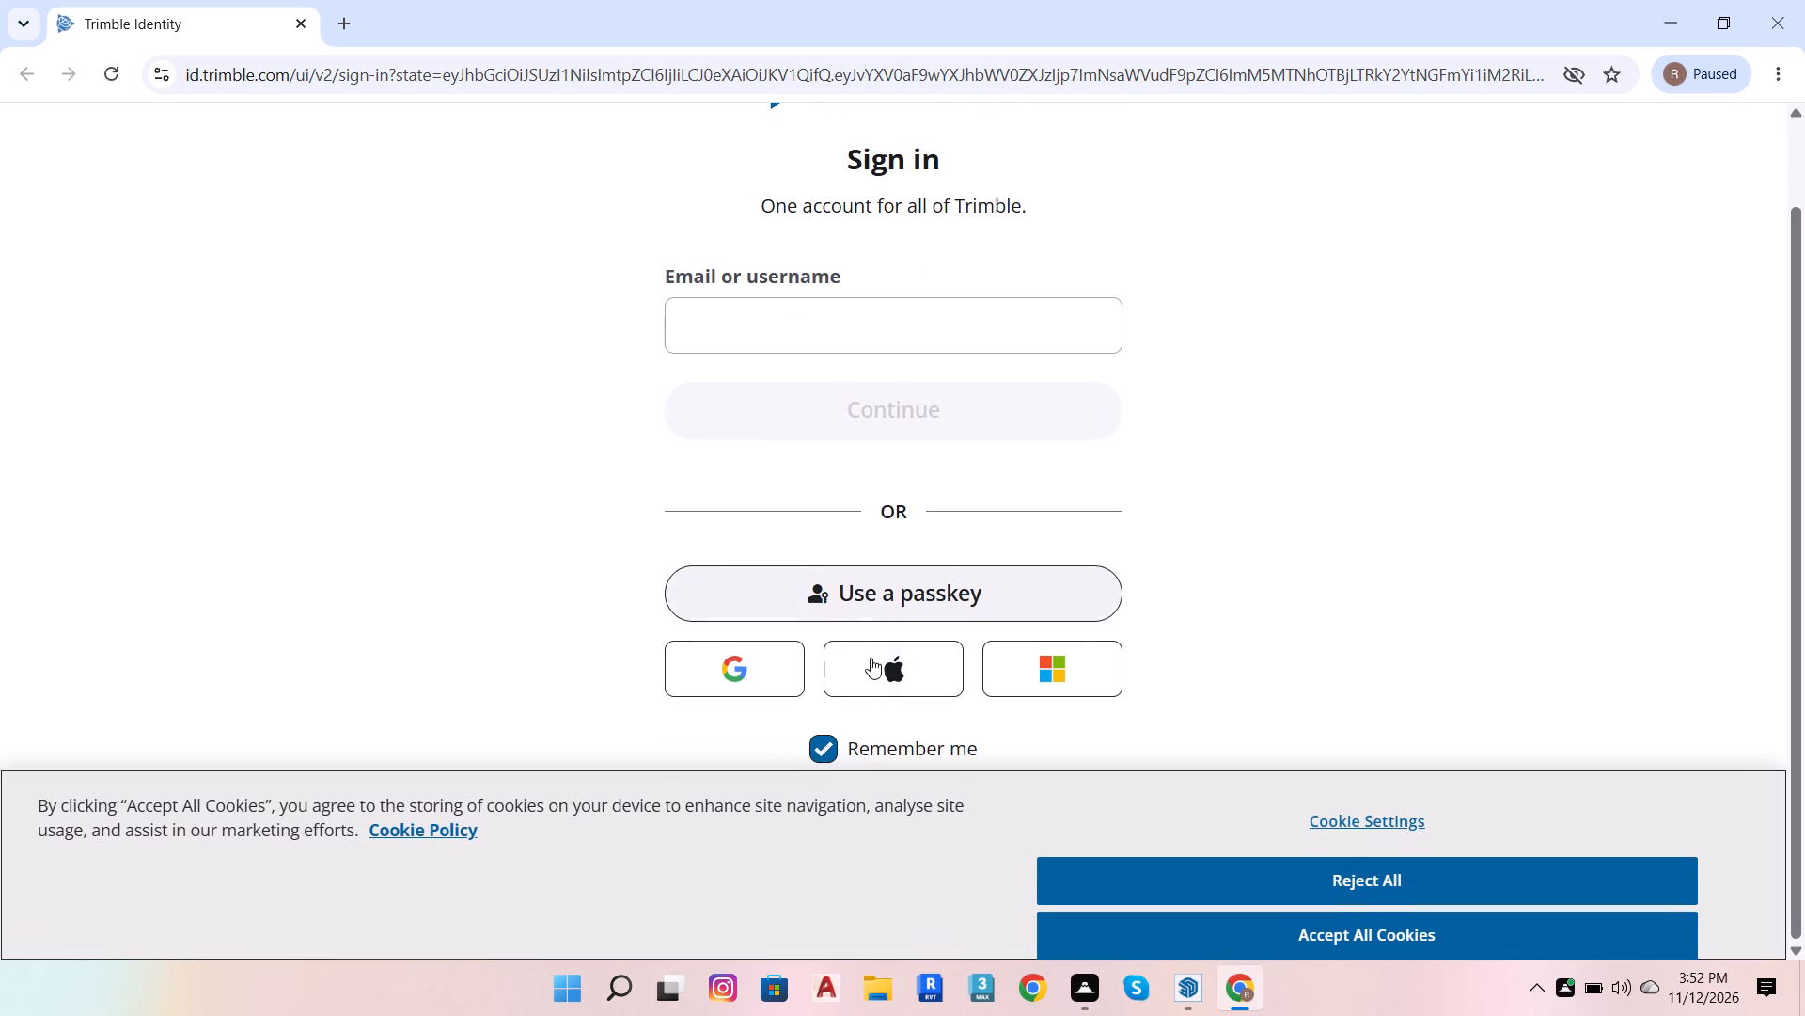
pyautogui.click(763, 669)
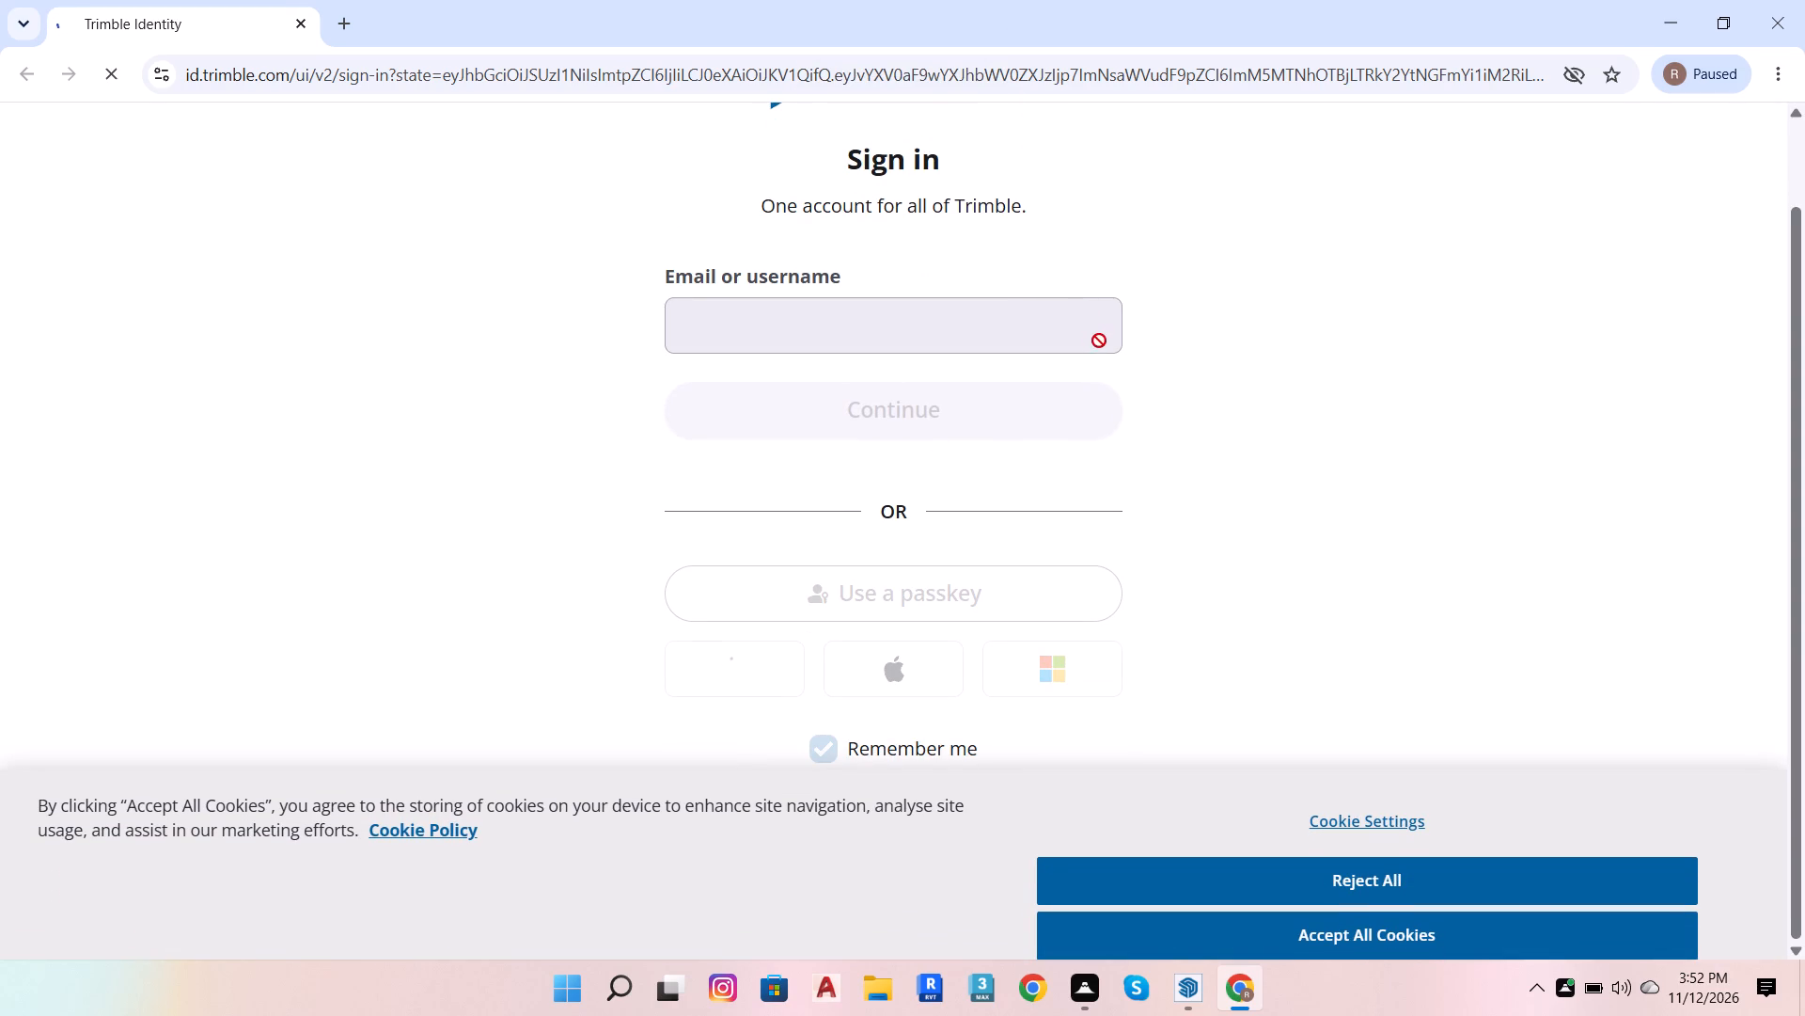
pyautogui.click(1355, 946)
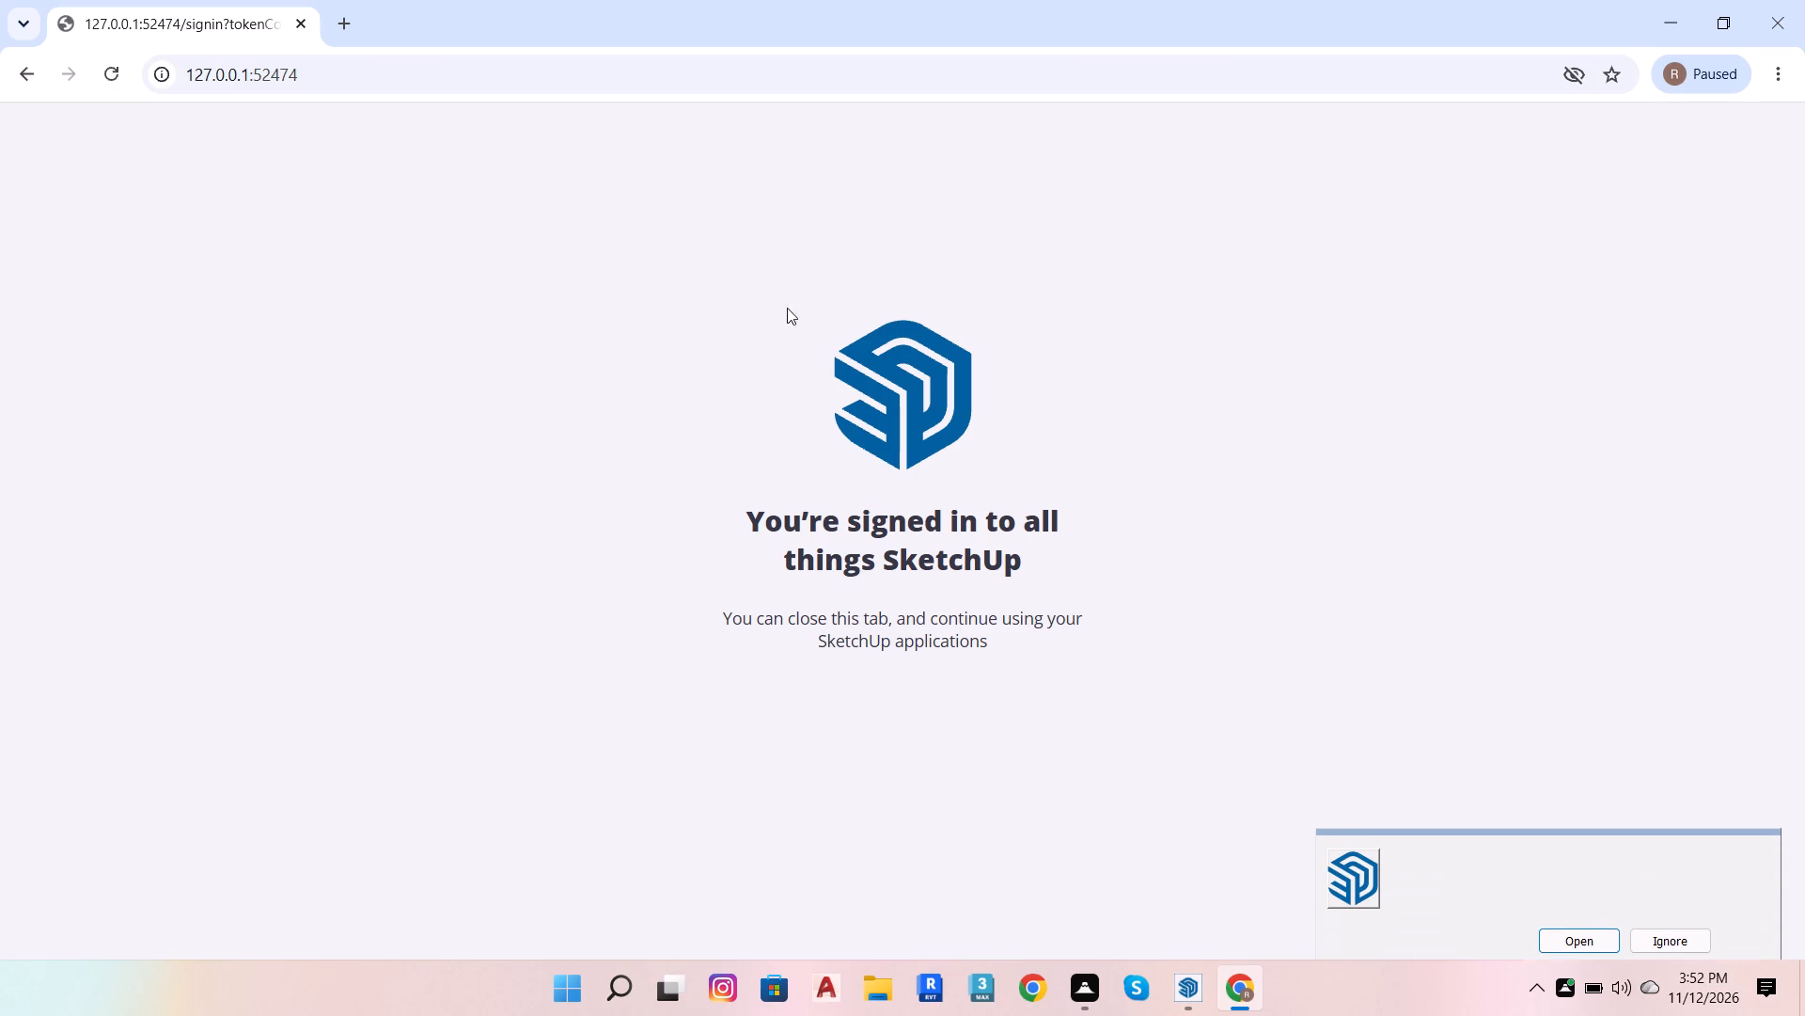
pyautogui.click(1585, 939)
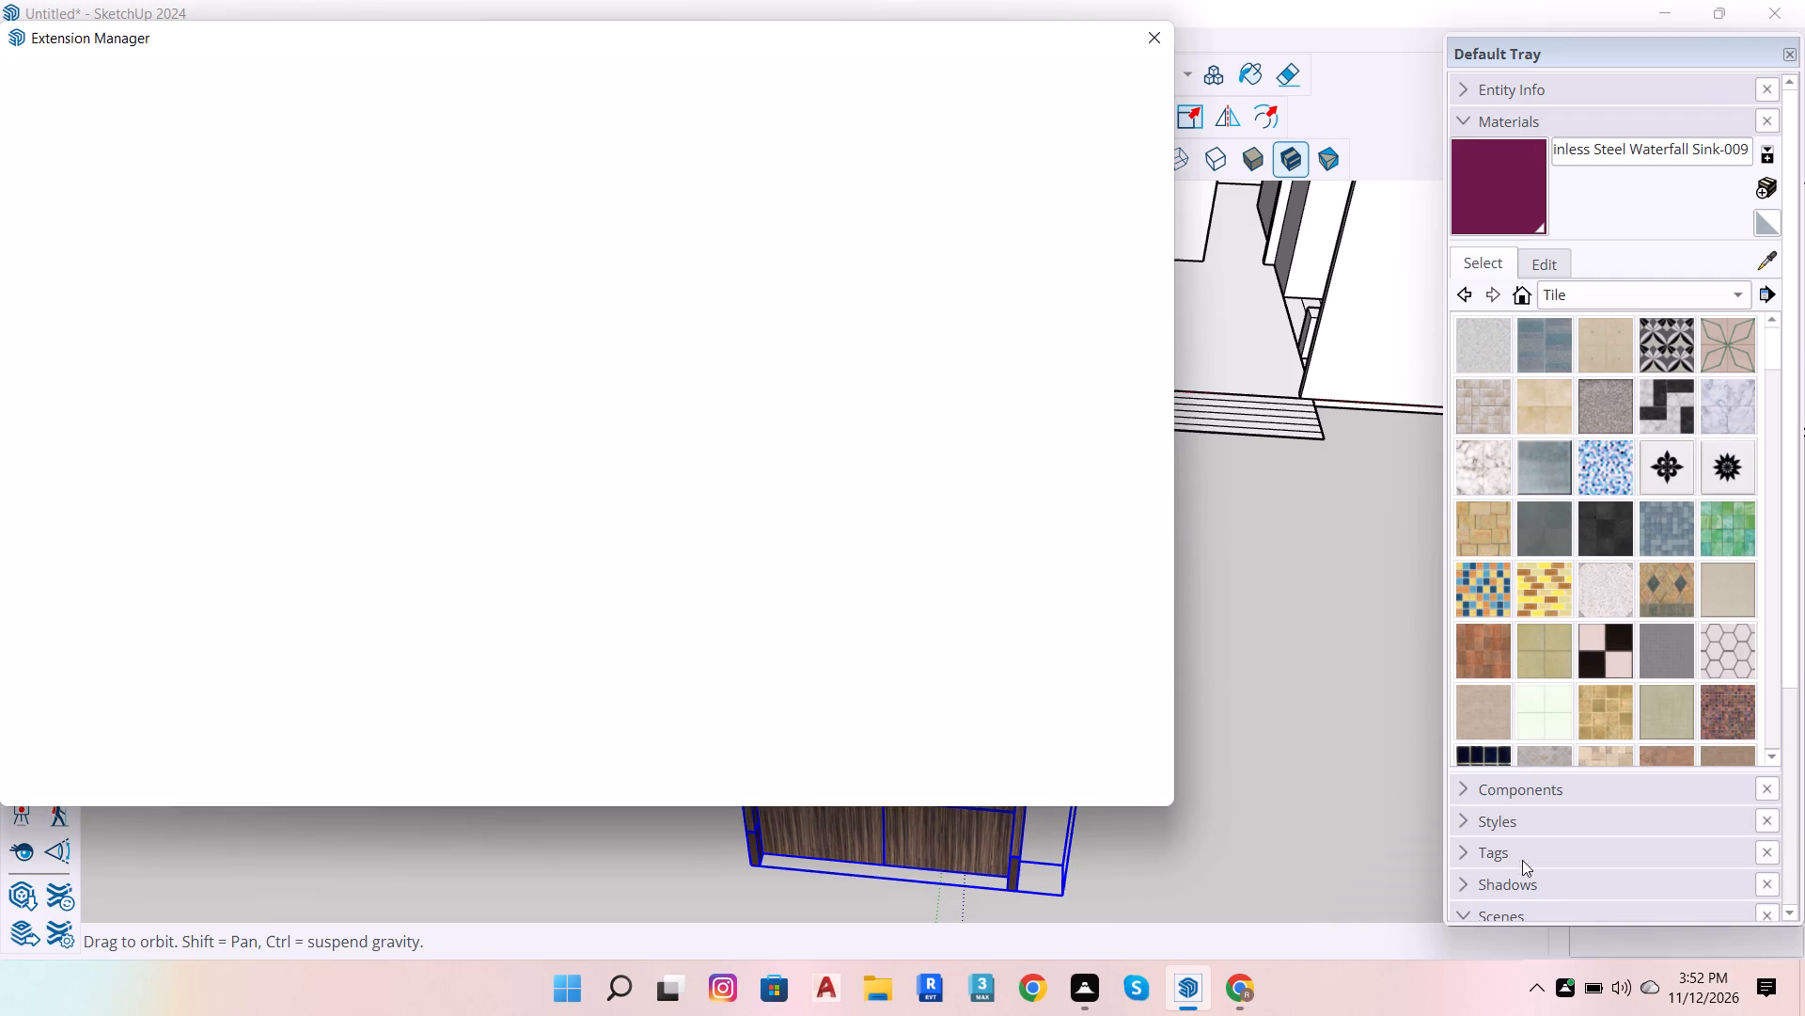
pyautogui.scroll(6, 893, 309)
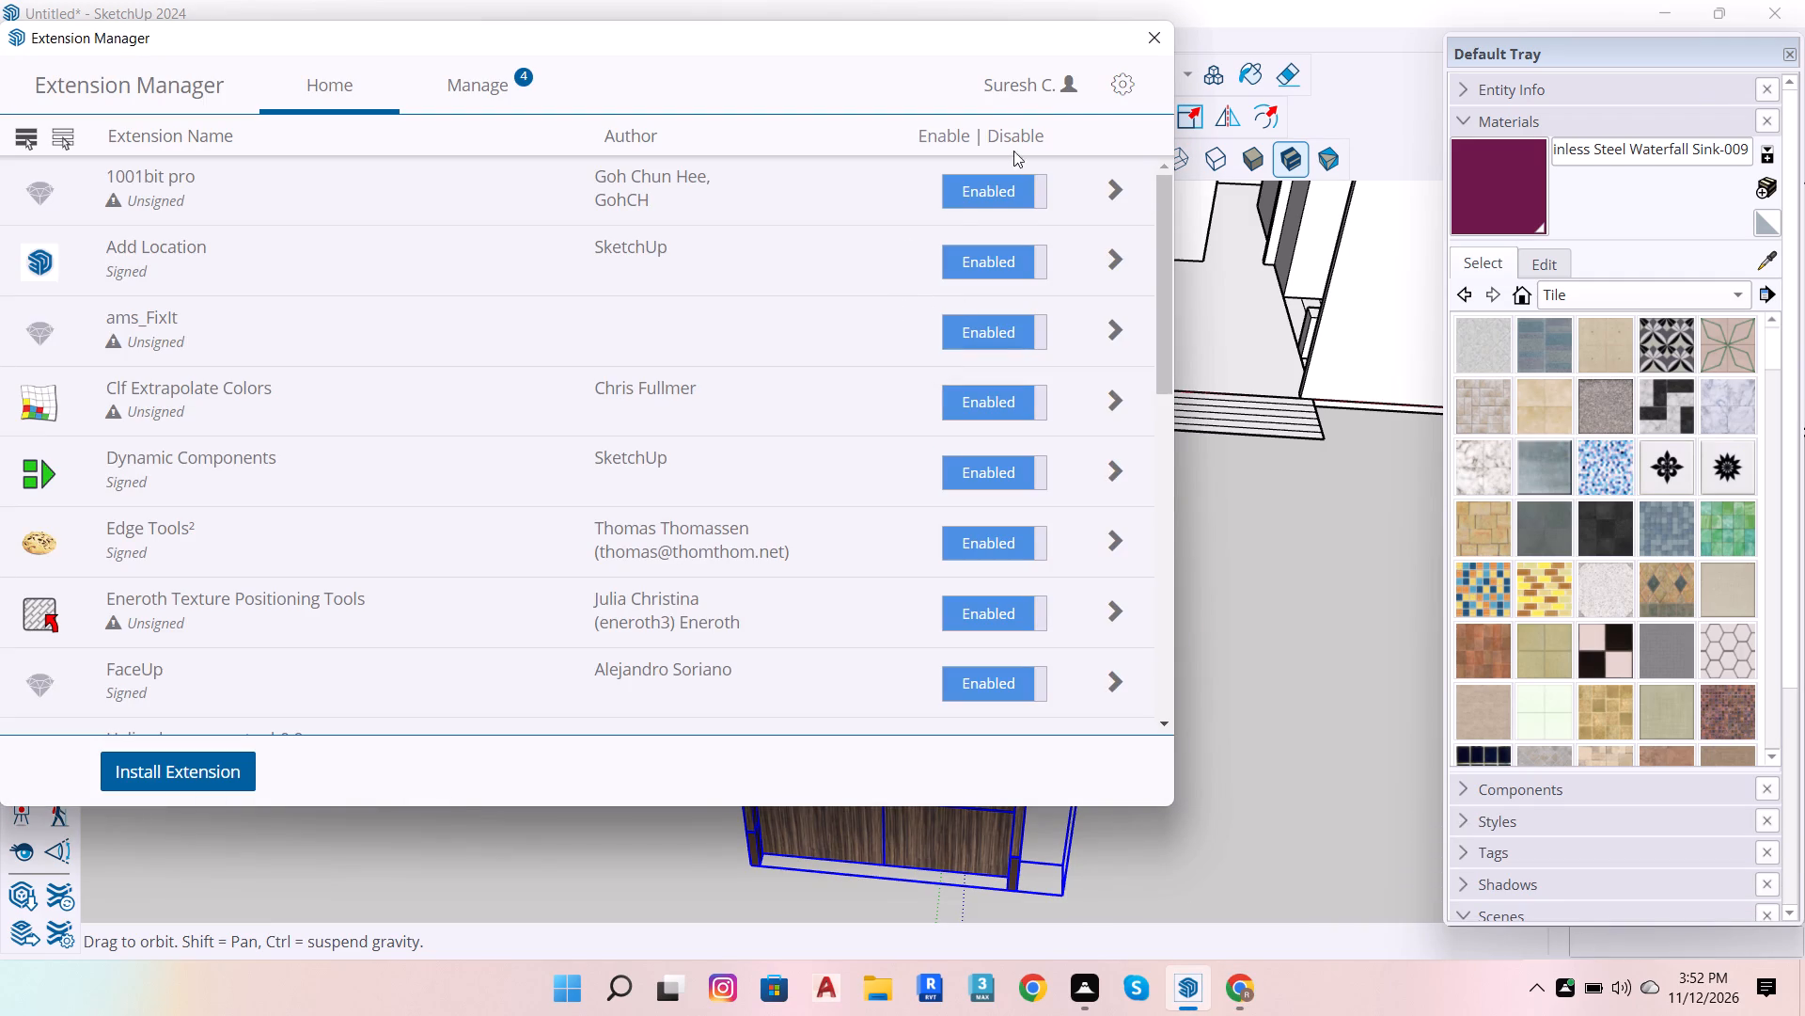
pyautogui.click(1141, 30)
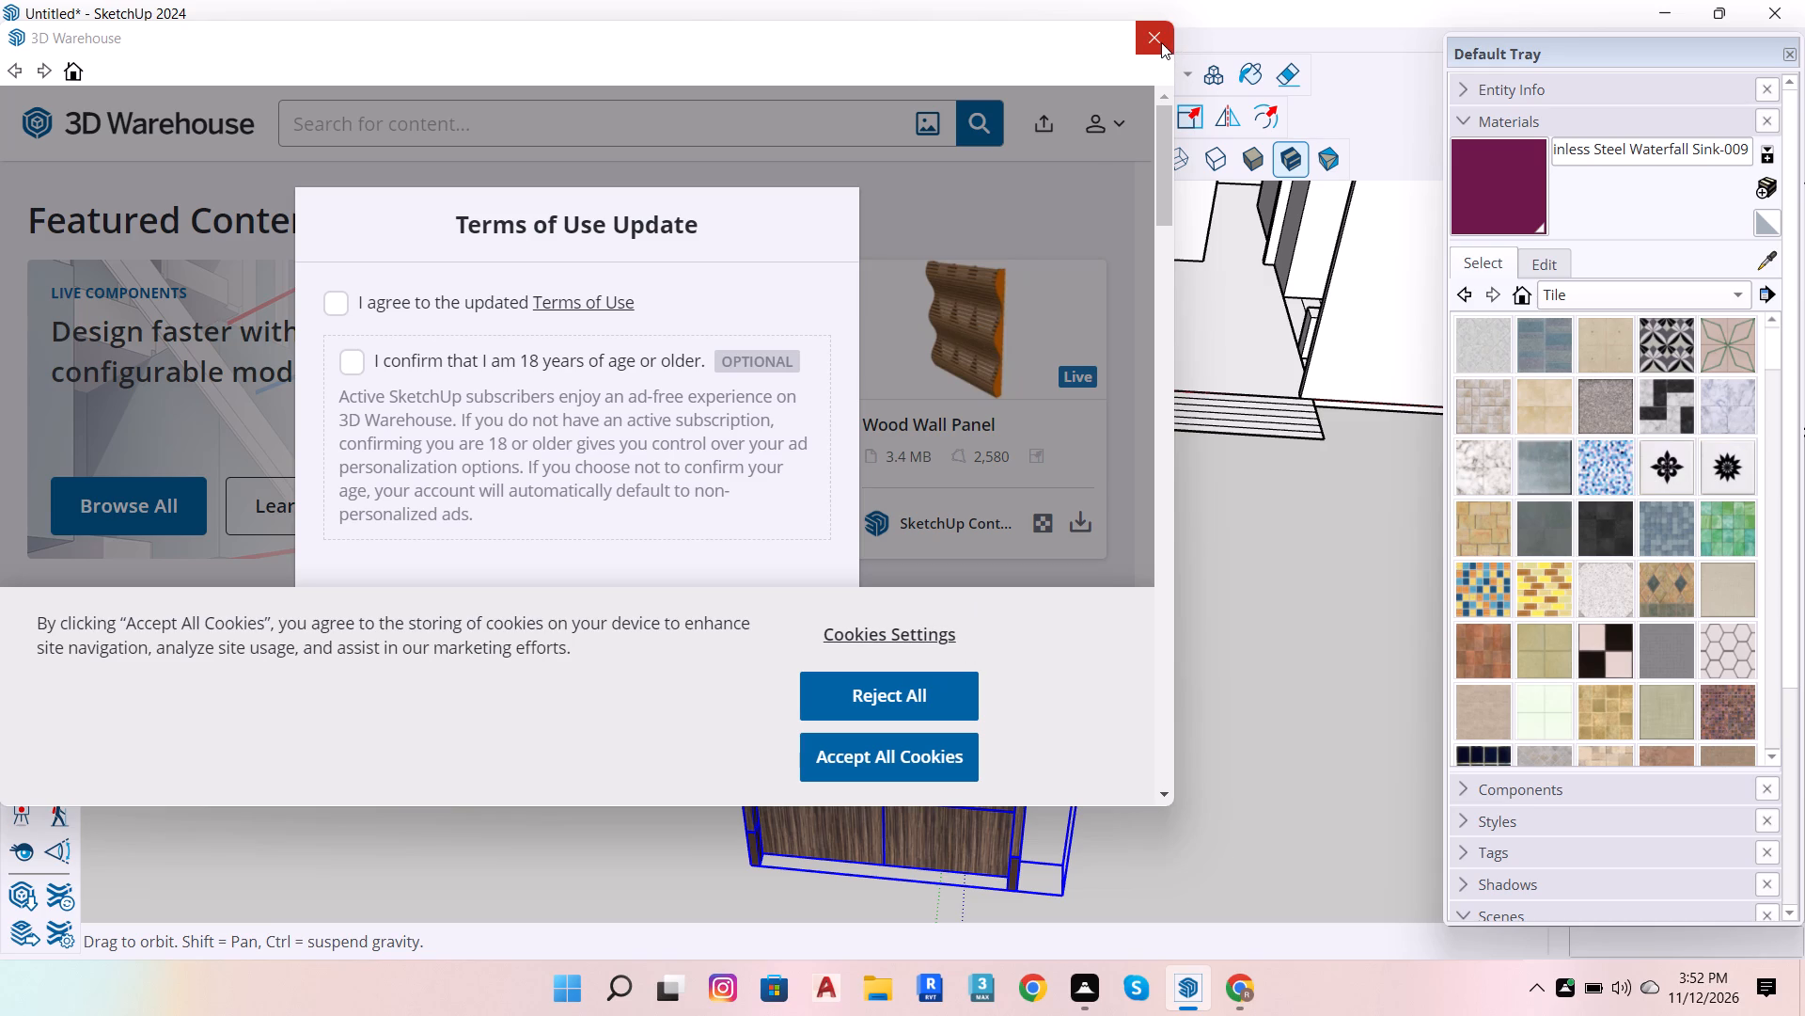
# Accept all 3D Warehouse cookies, agree to the updated Terms of Use, and confirm being 18 or older.
pyautogui.click(924, 754)
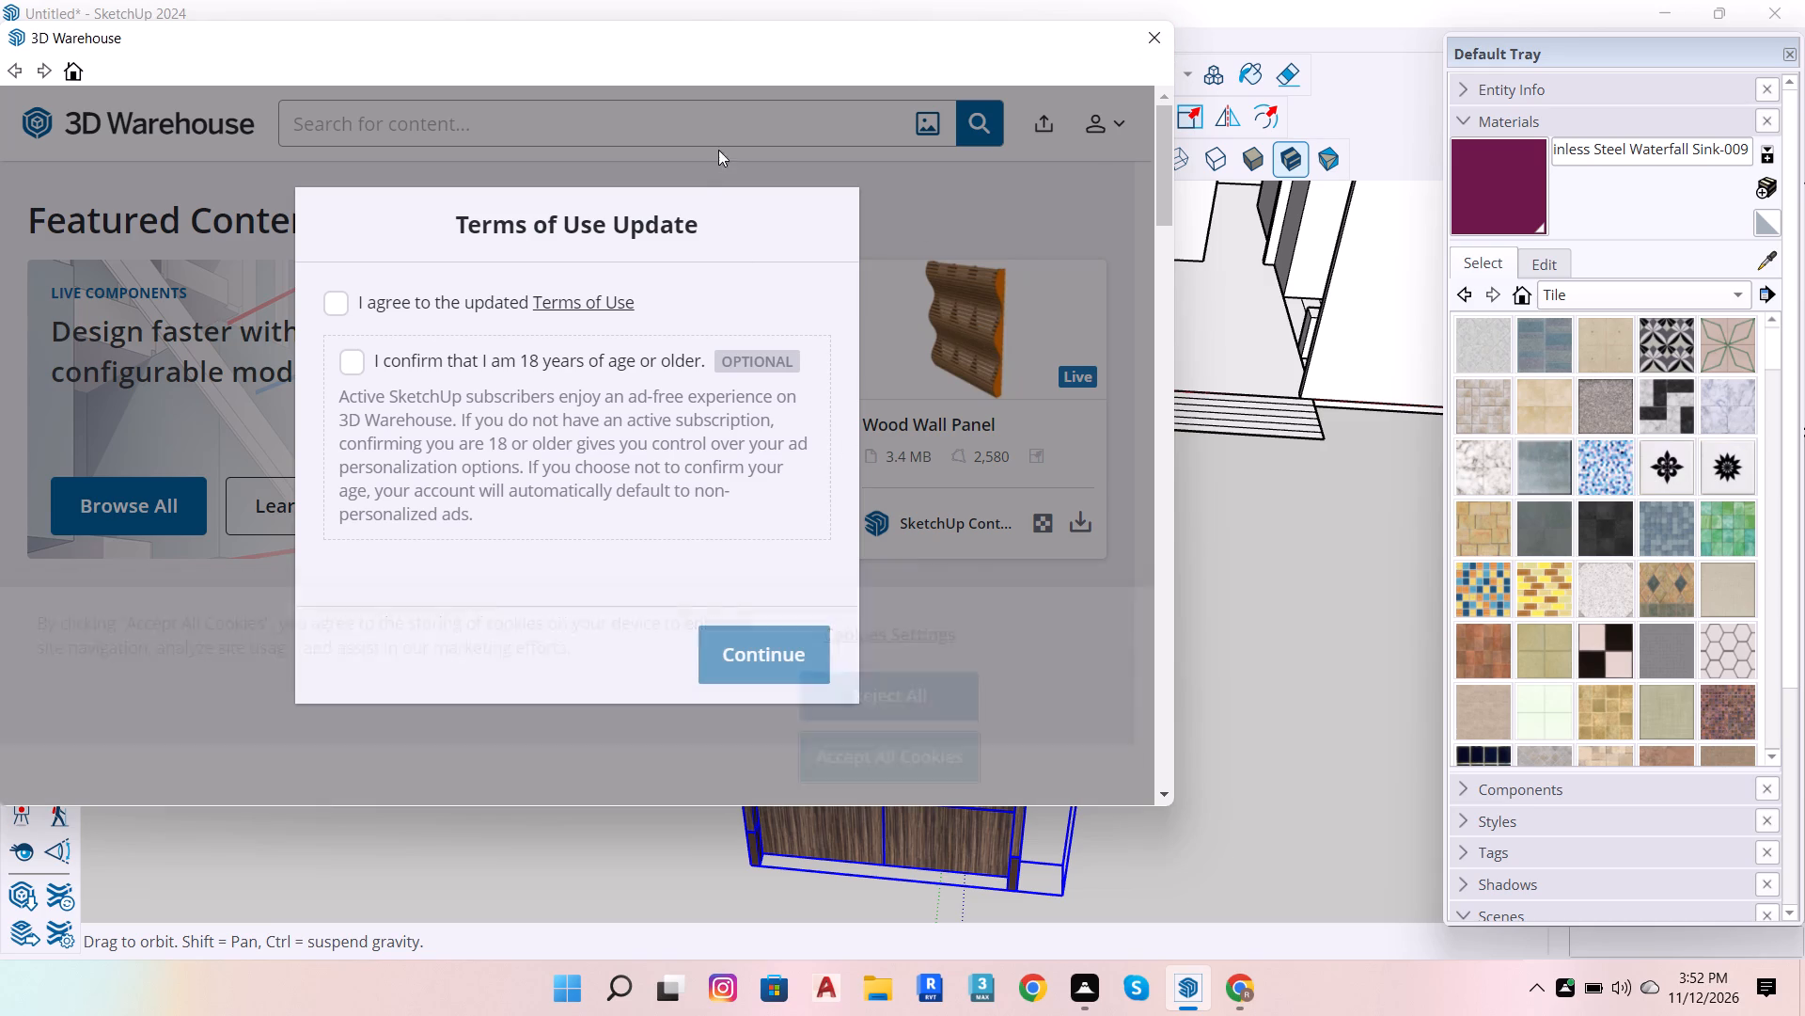
pyautogui.click(353, 301)
pyautogui.click(340, 298)
pyautogui.click(357, 364)
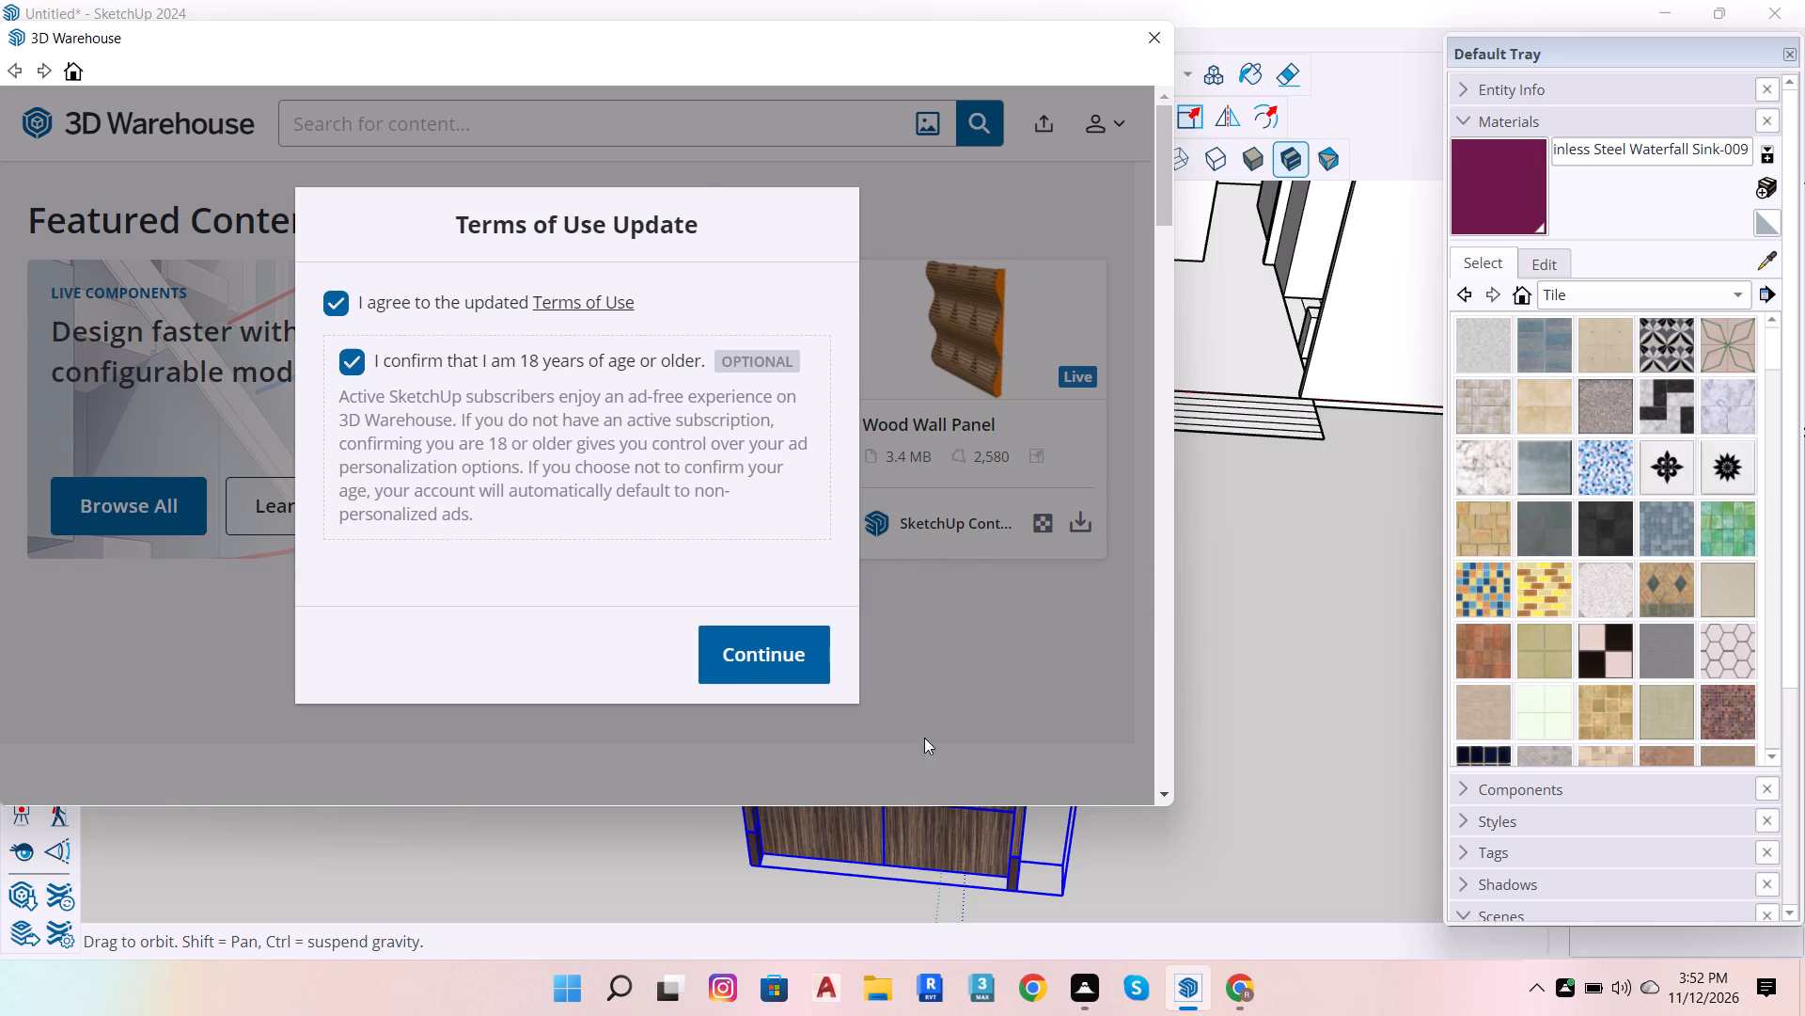
pyautogui.click(722, 627)
pyautogui.click(727, 650)
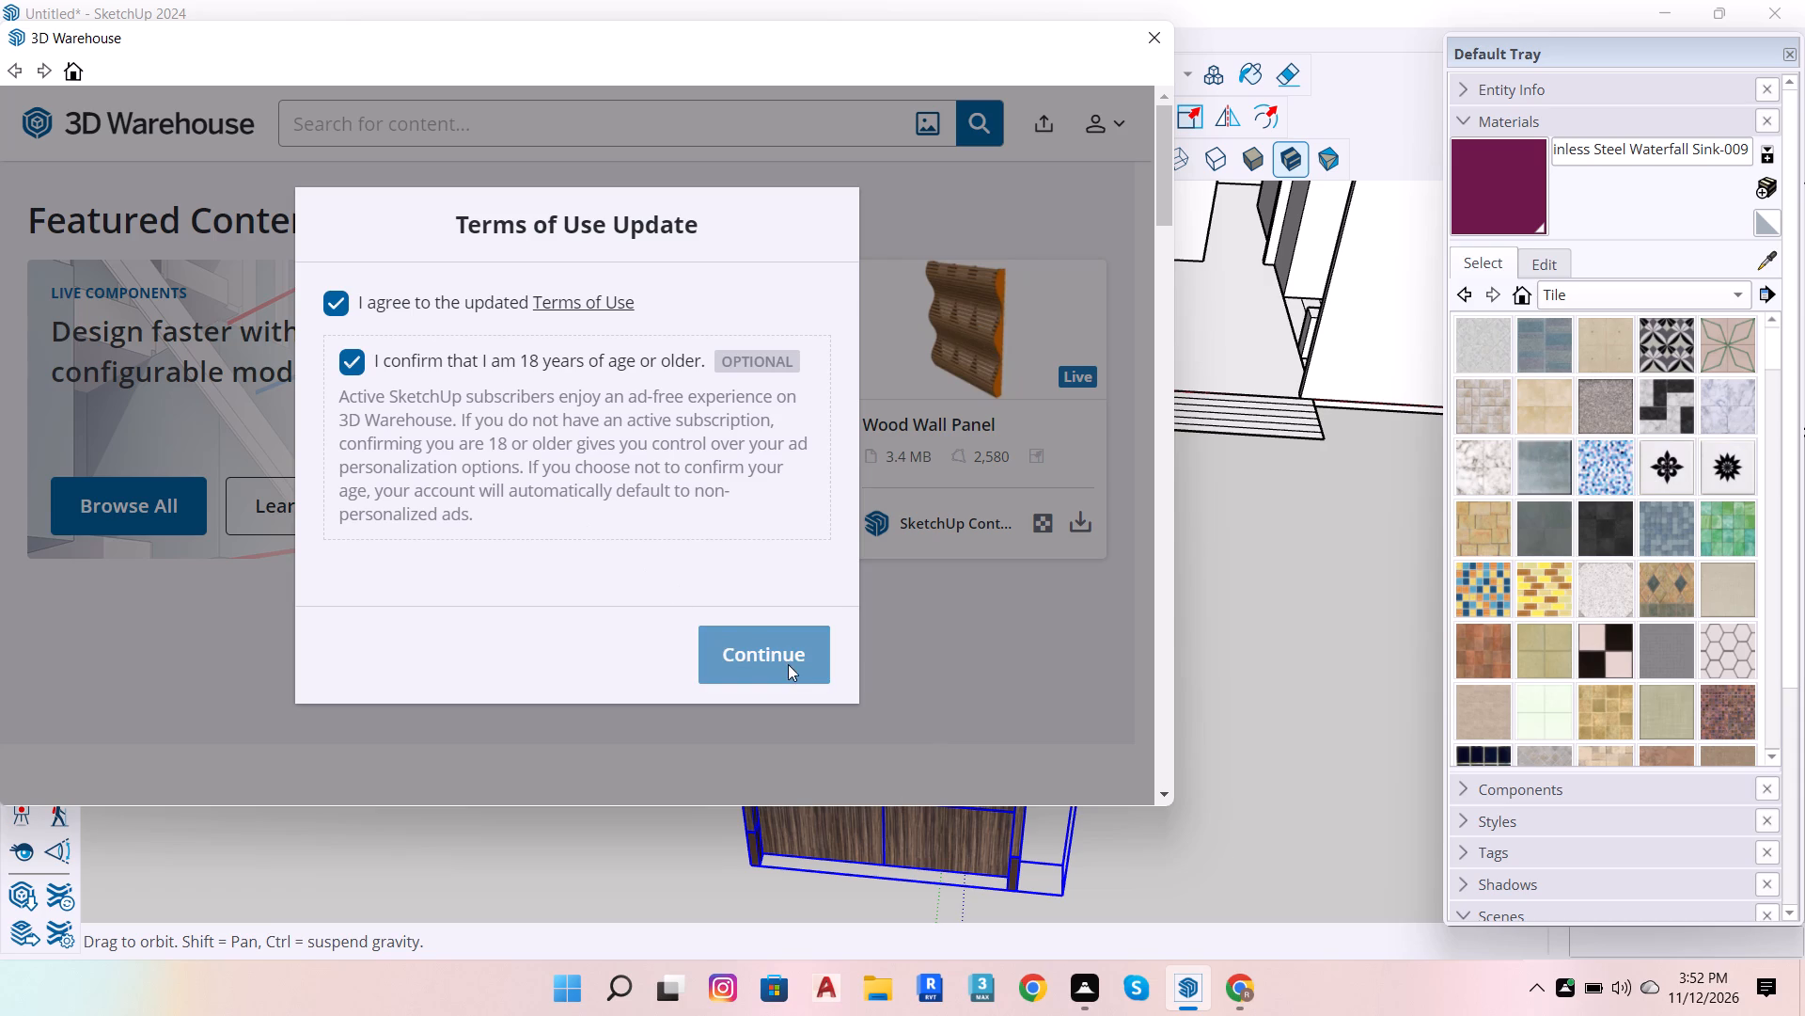
pyautogui.click(768, 645)
pyautogui.click(777, 659)
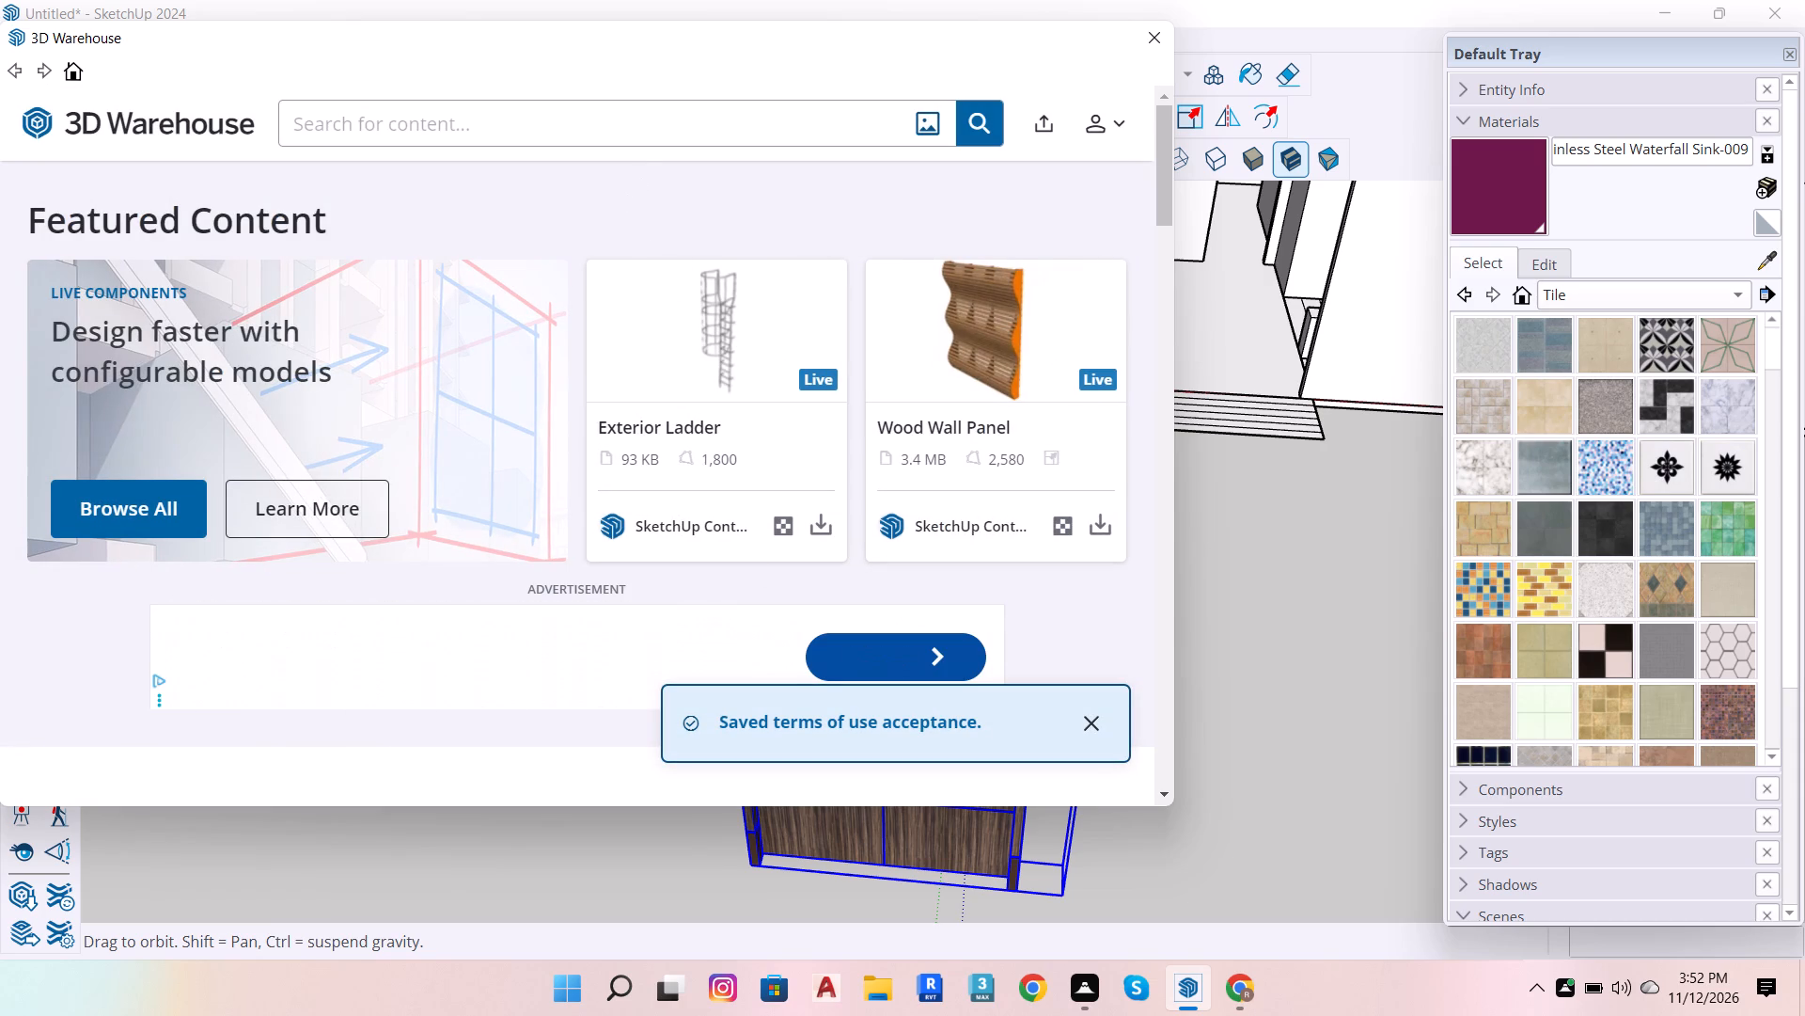
# Search 3D Warehouse for "tree".
pyautogui.click(658, 134)
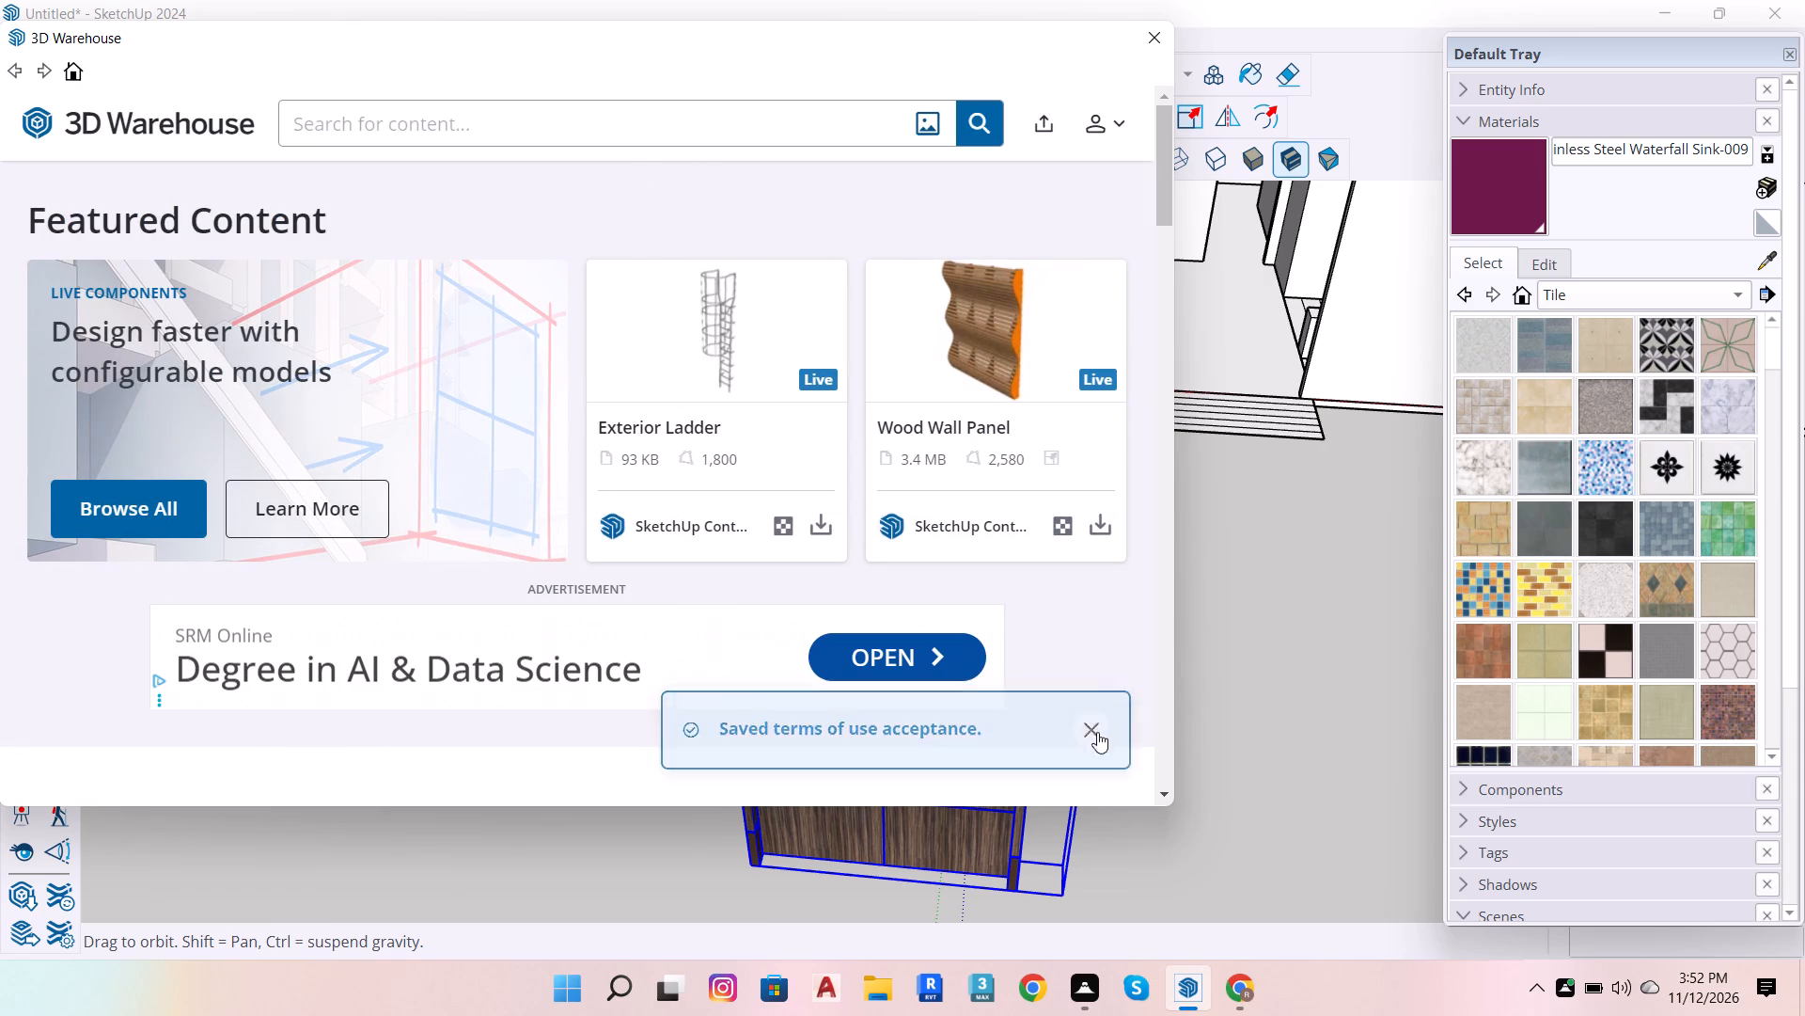
pyautogui.click(1097, 732)
pyautogui.click(635, 134)
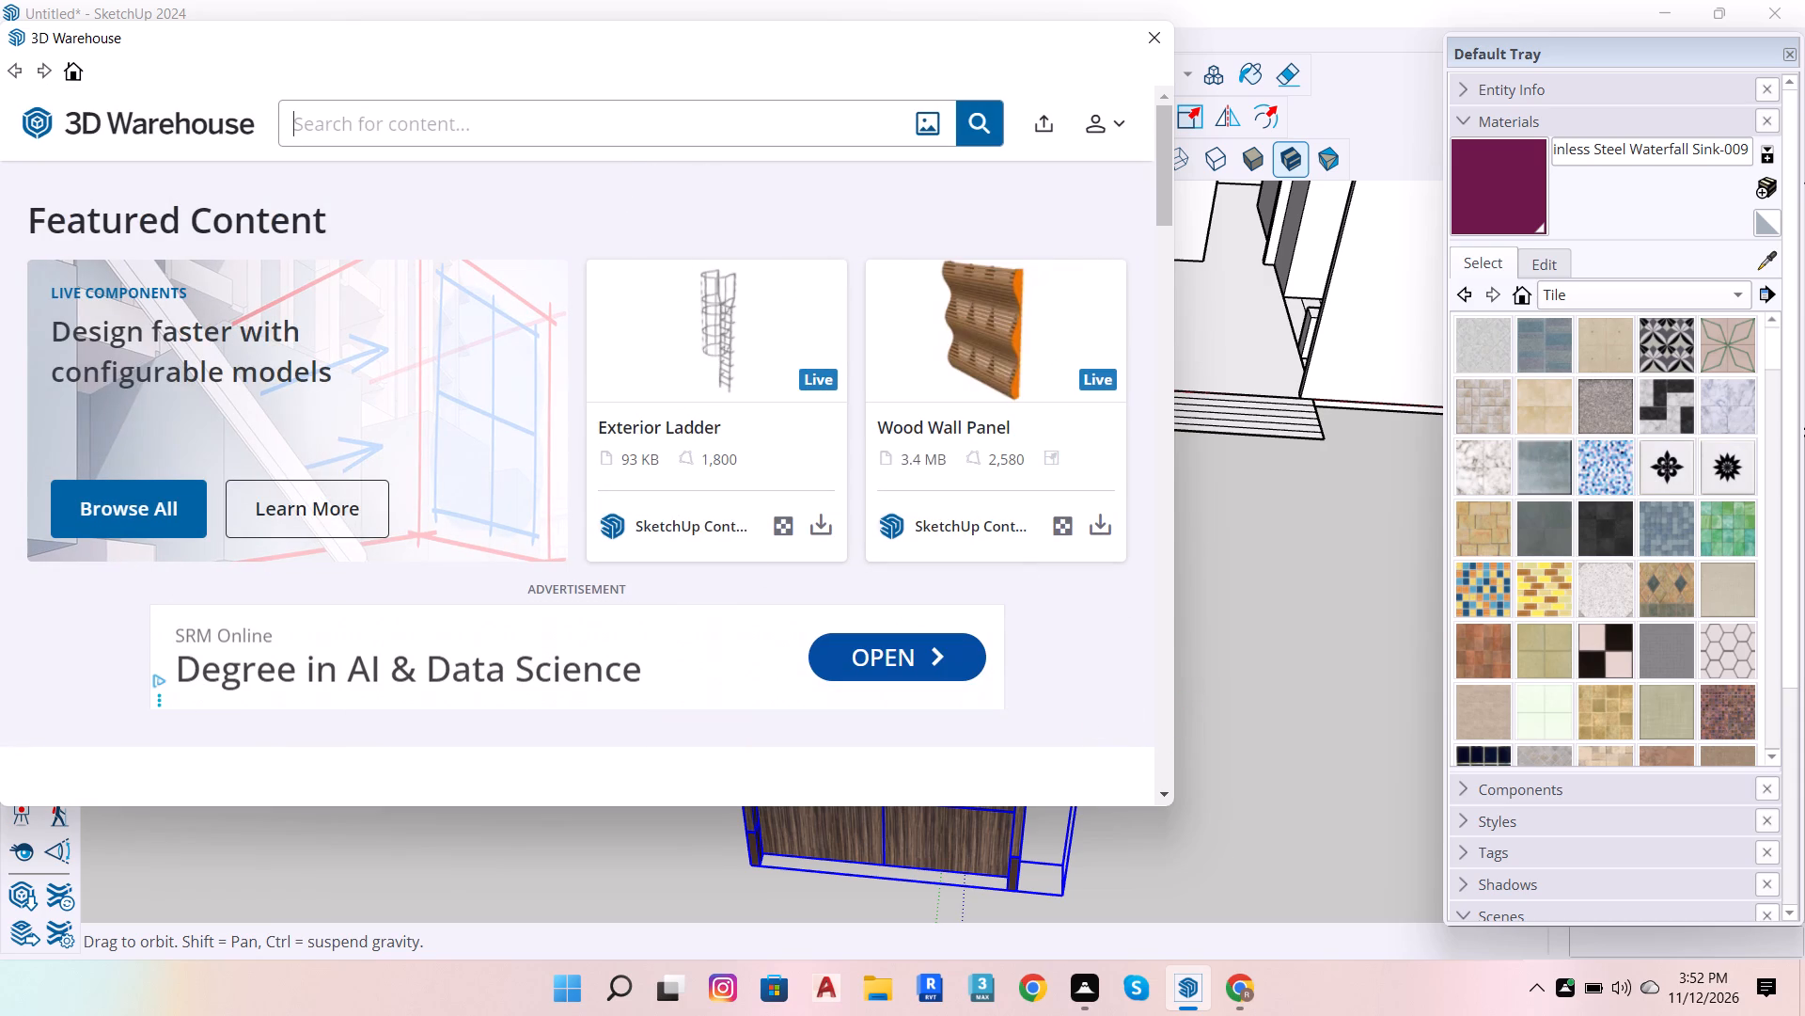
pyautogui.write('tree')
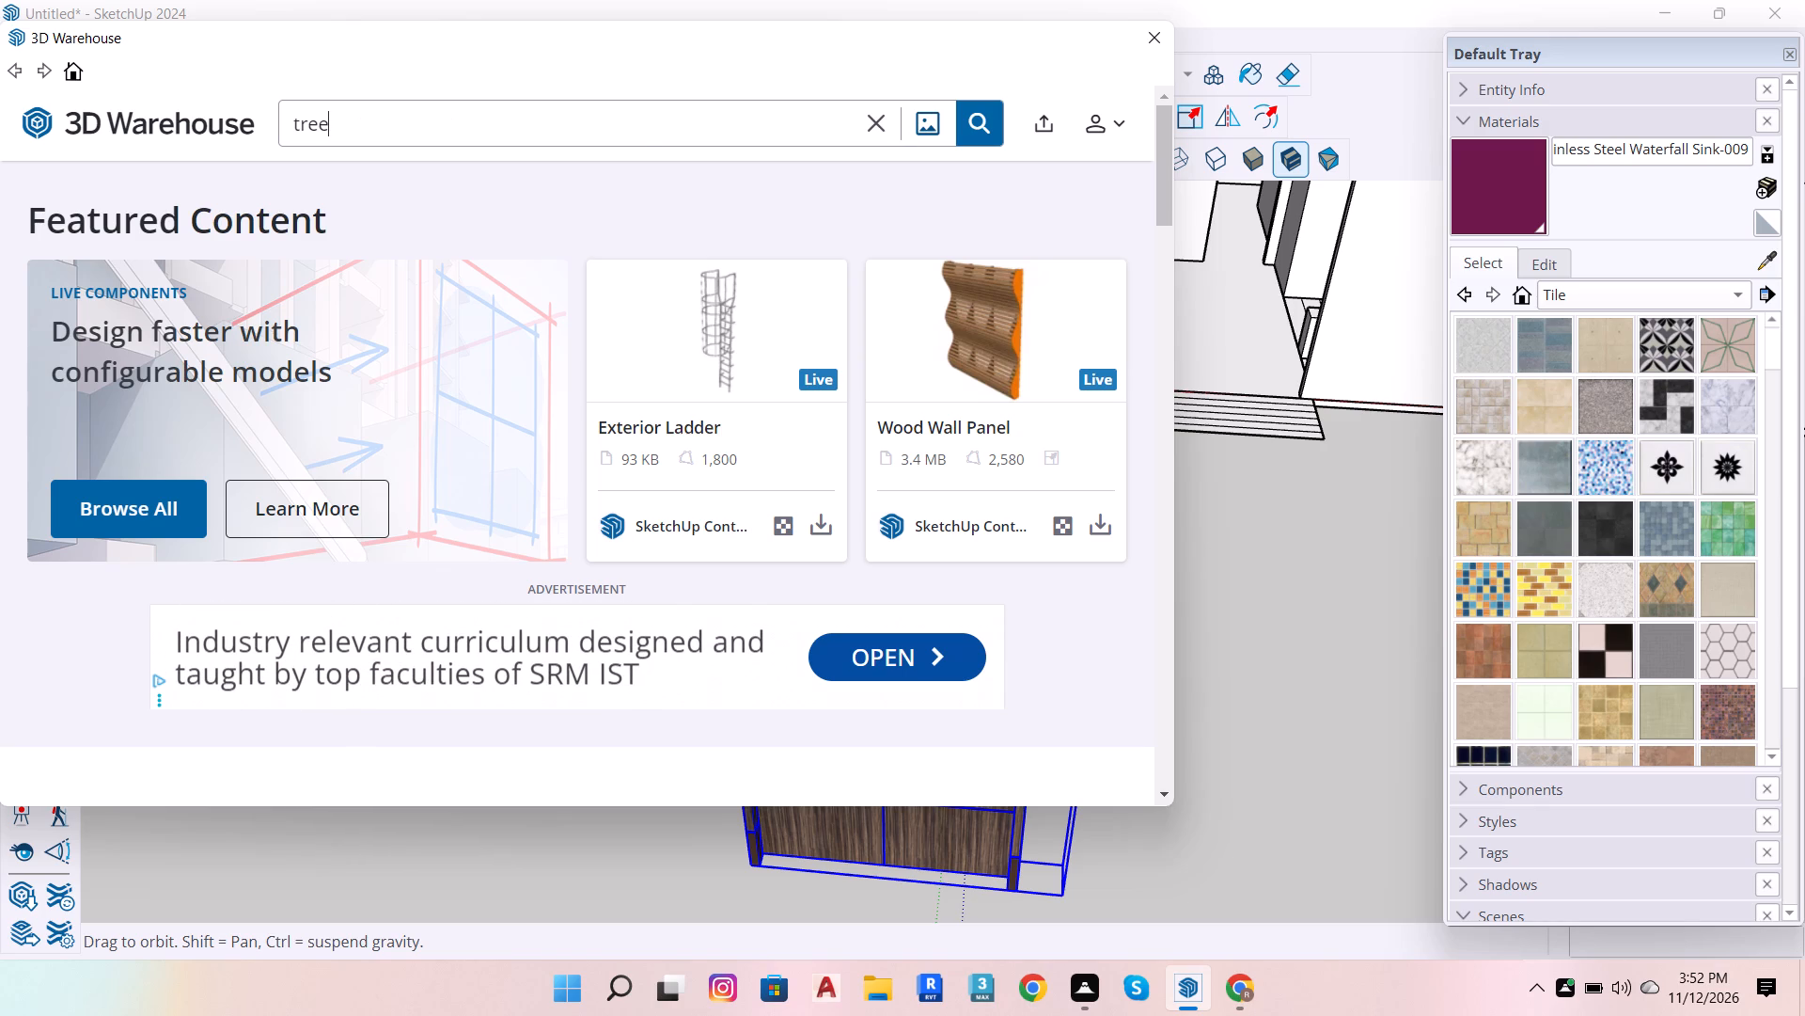
pyautogui.press('Return')
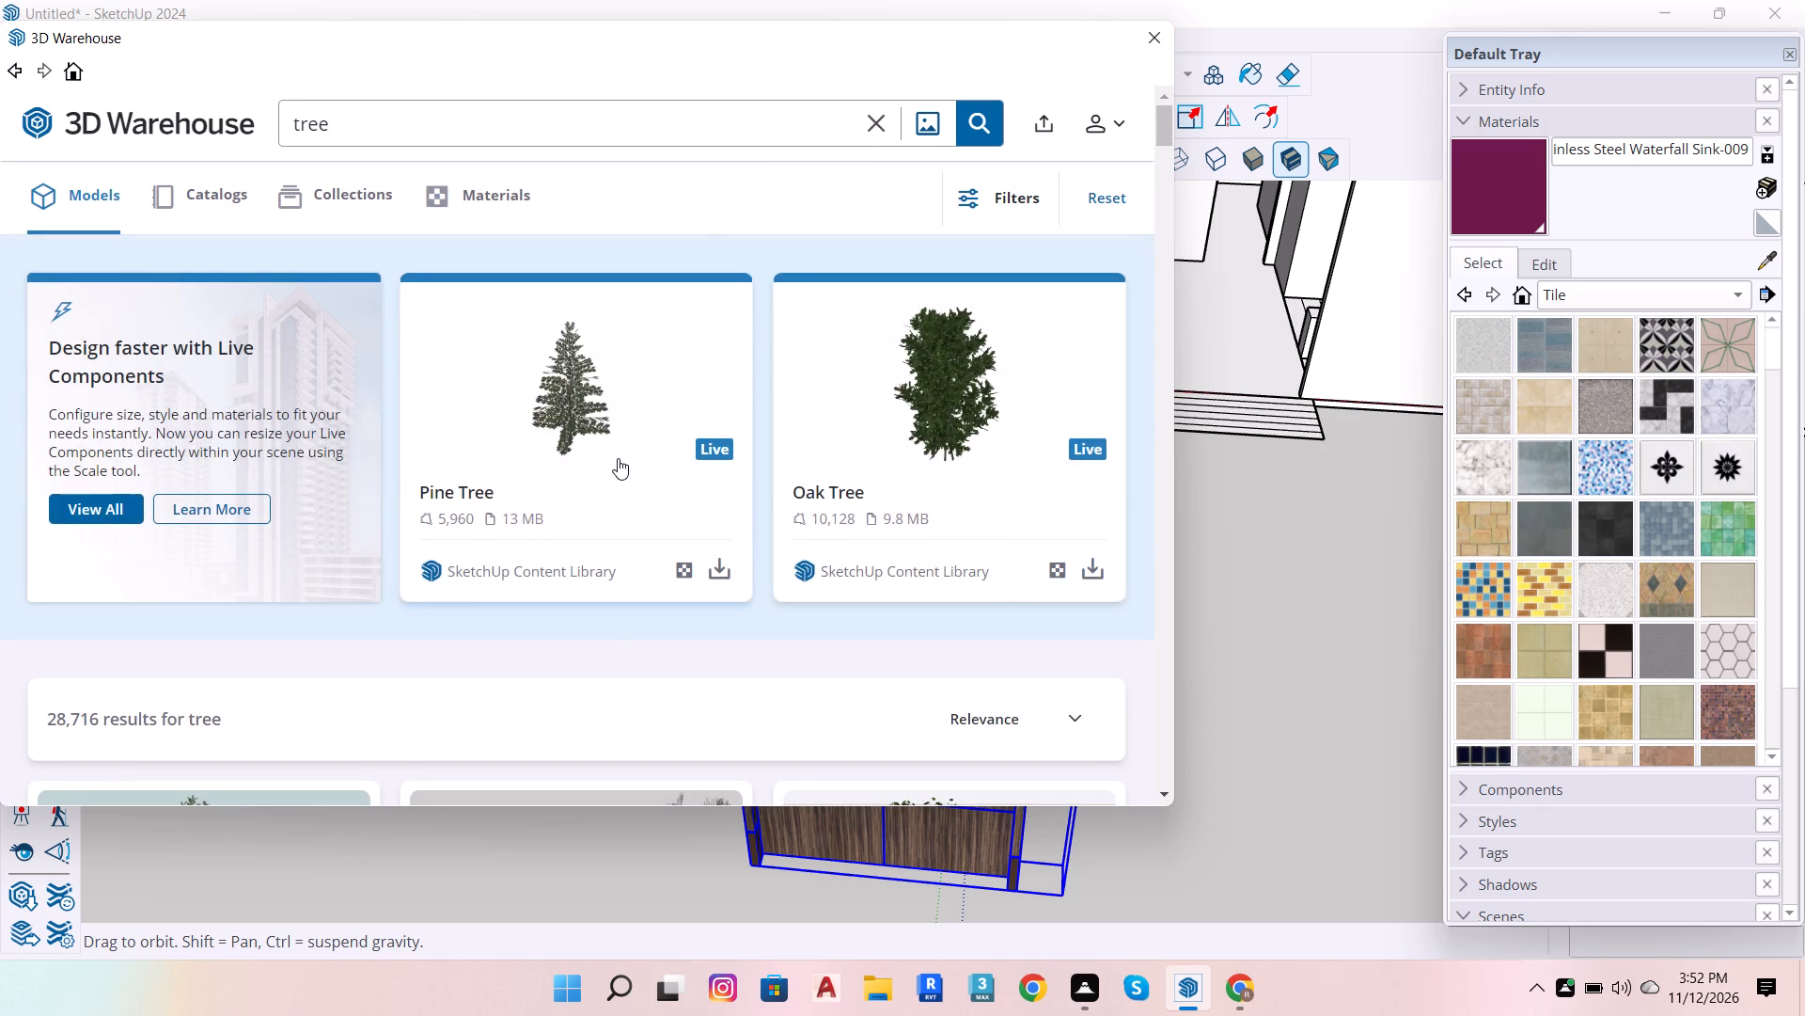
# Find the "tree" model of three potted plants in the results and download it directly into the SketchUp model.
pyautogui.scroll(-8, 766, 376)
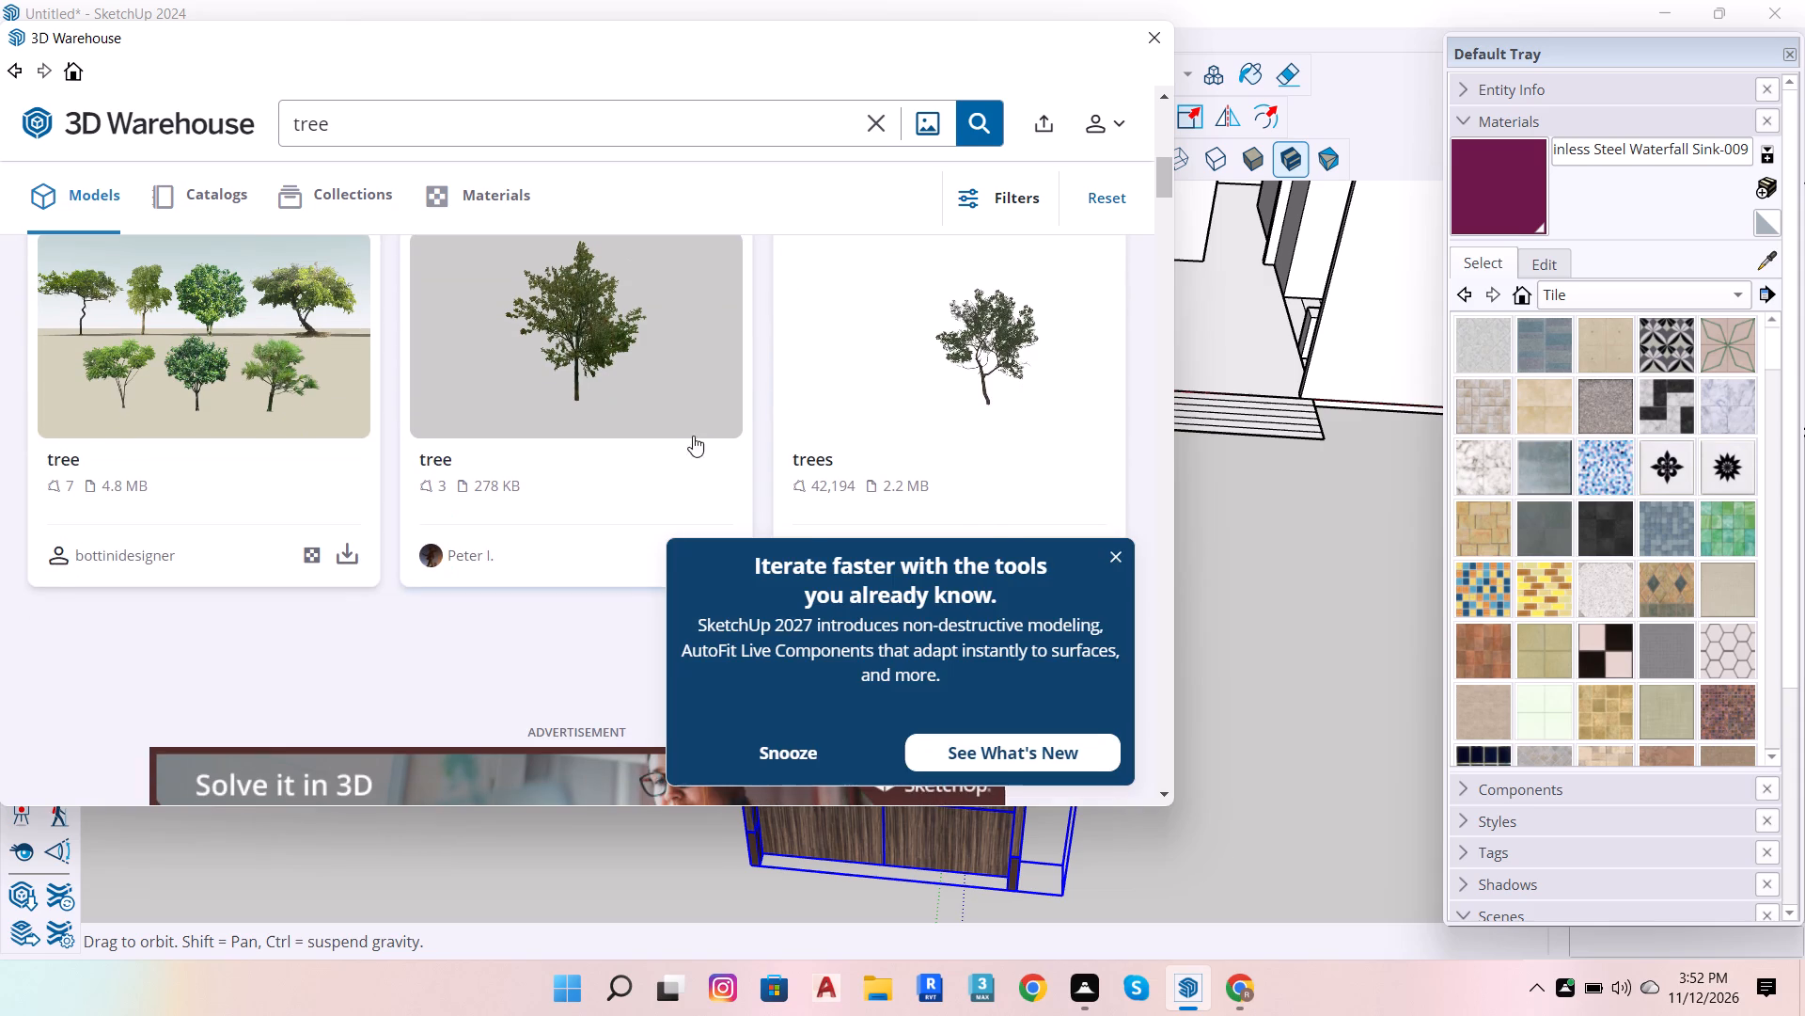
pyautogui.scroll(-6, 477, 449)
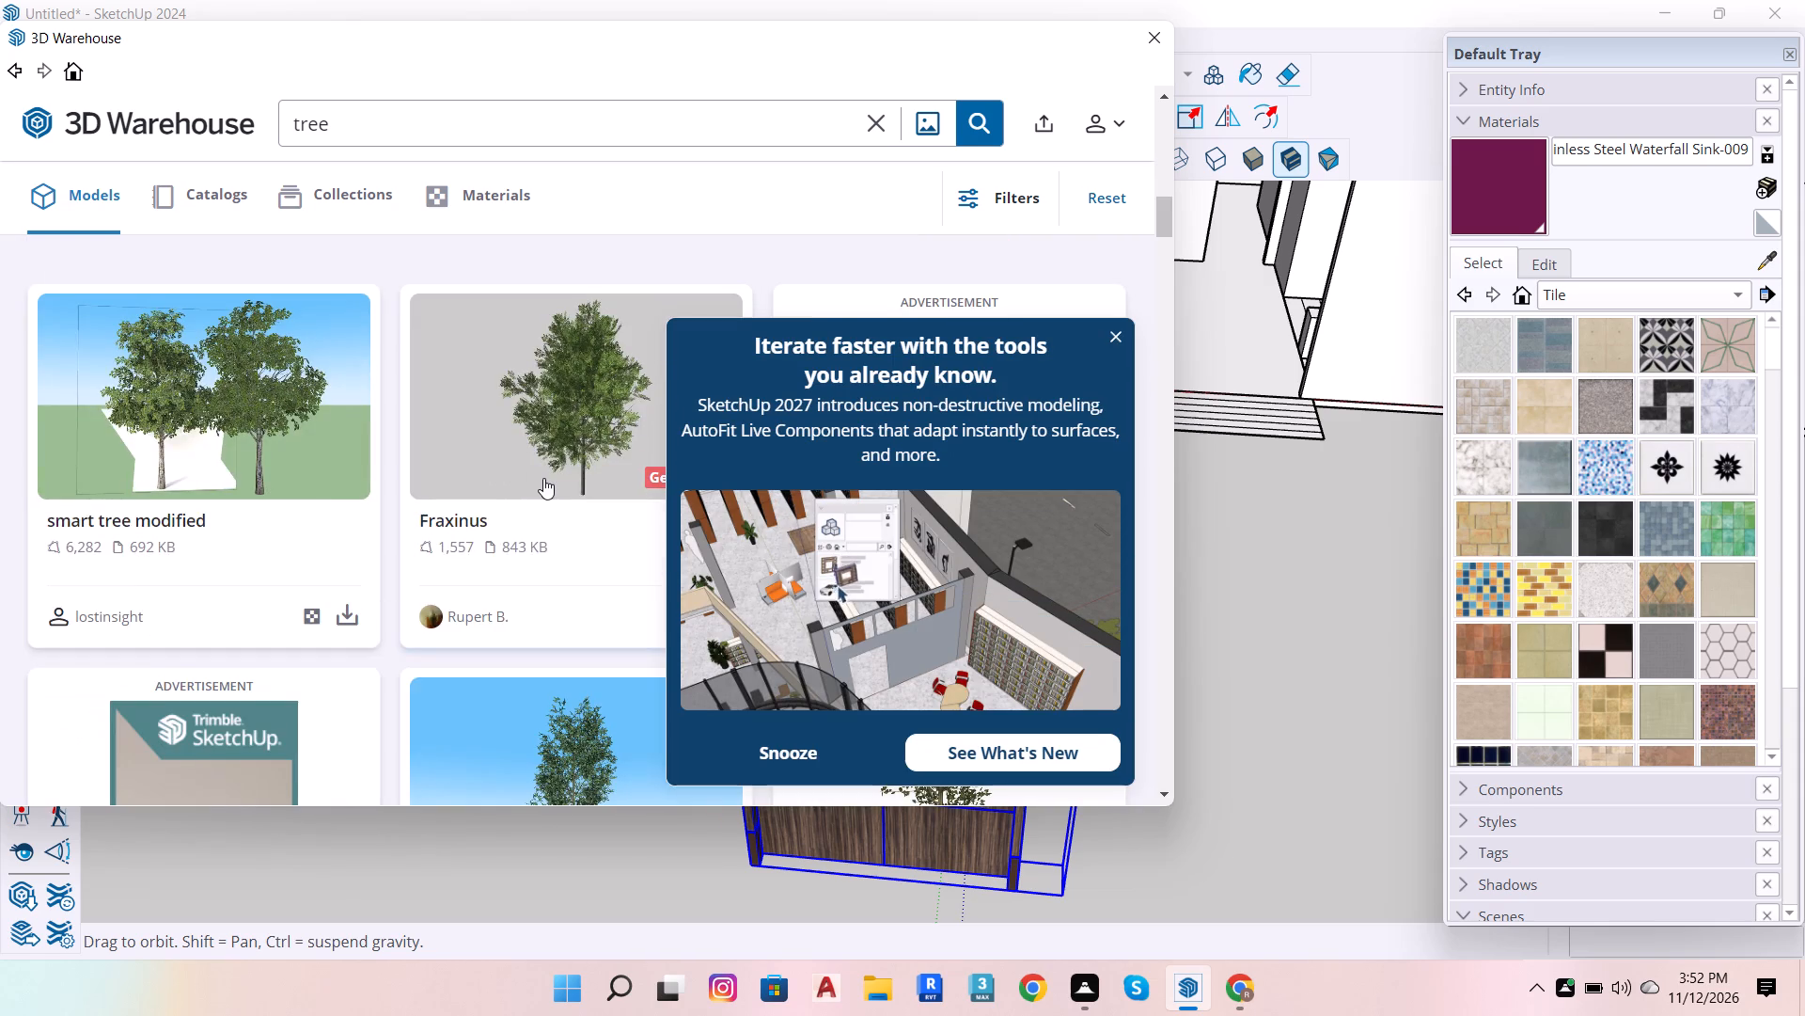
pyautogui.scroll(-6, 543, 478)
pyautogui.click(1122, 332)
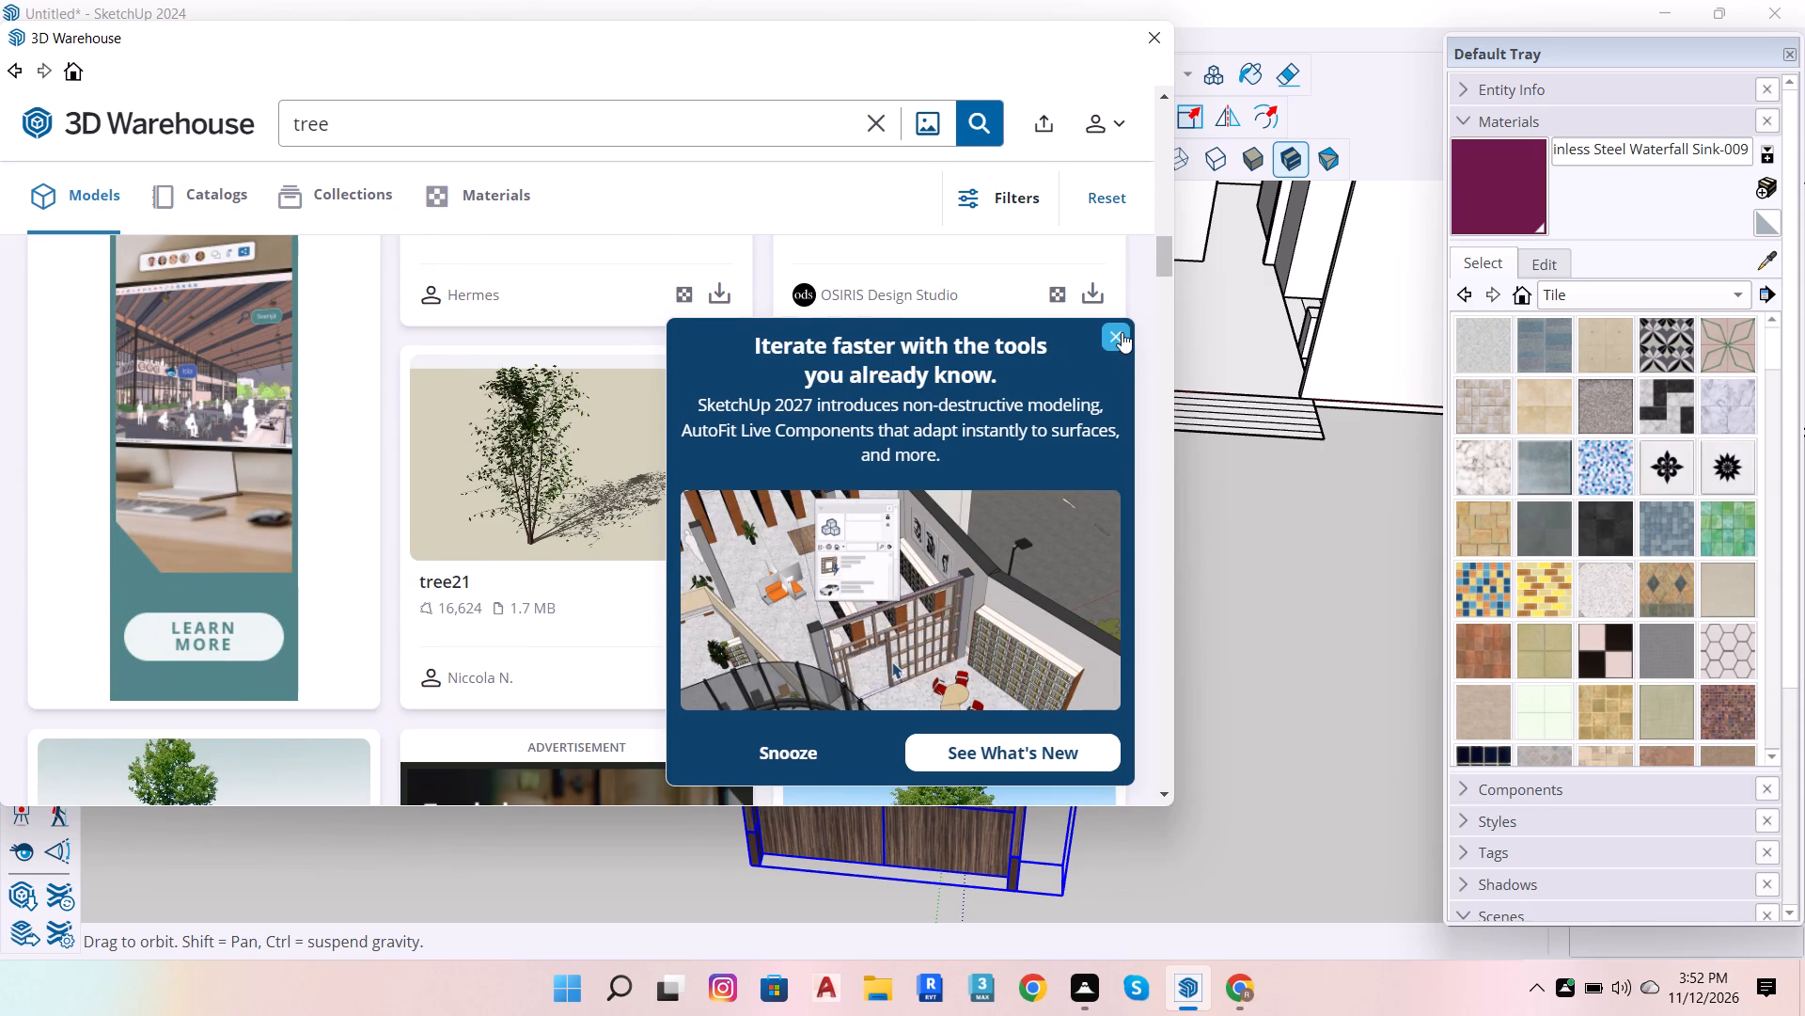
pyautogui.scroll(-7, 1007, 382)
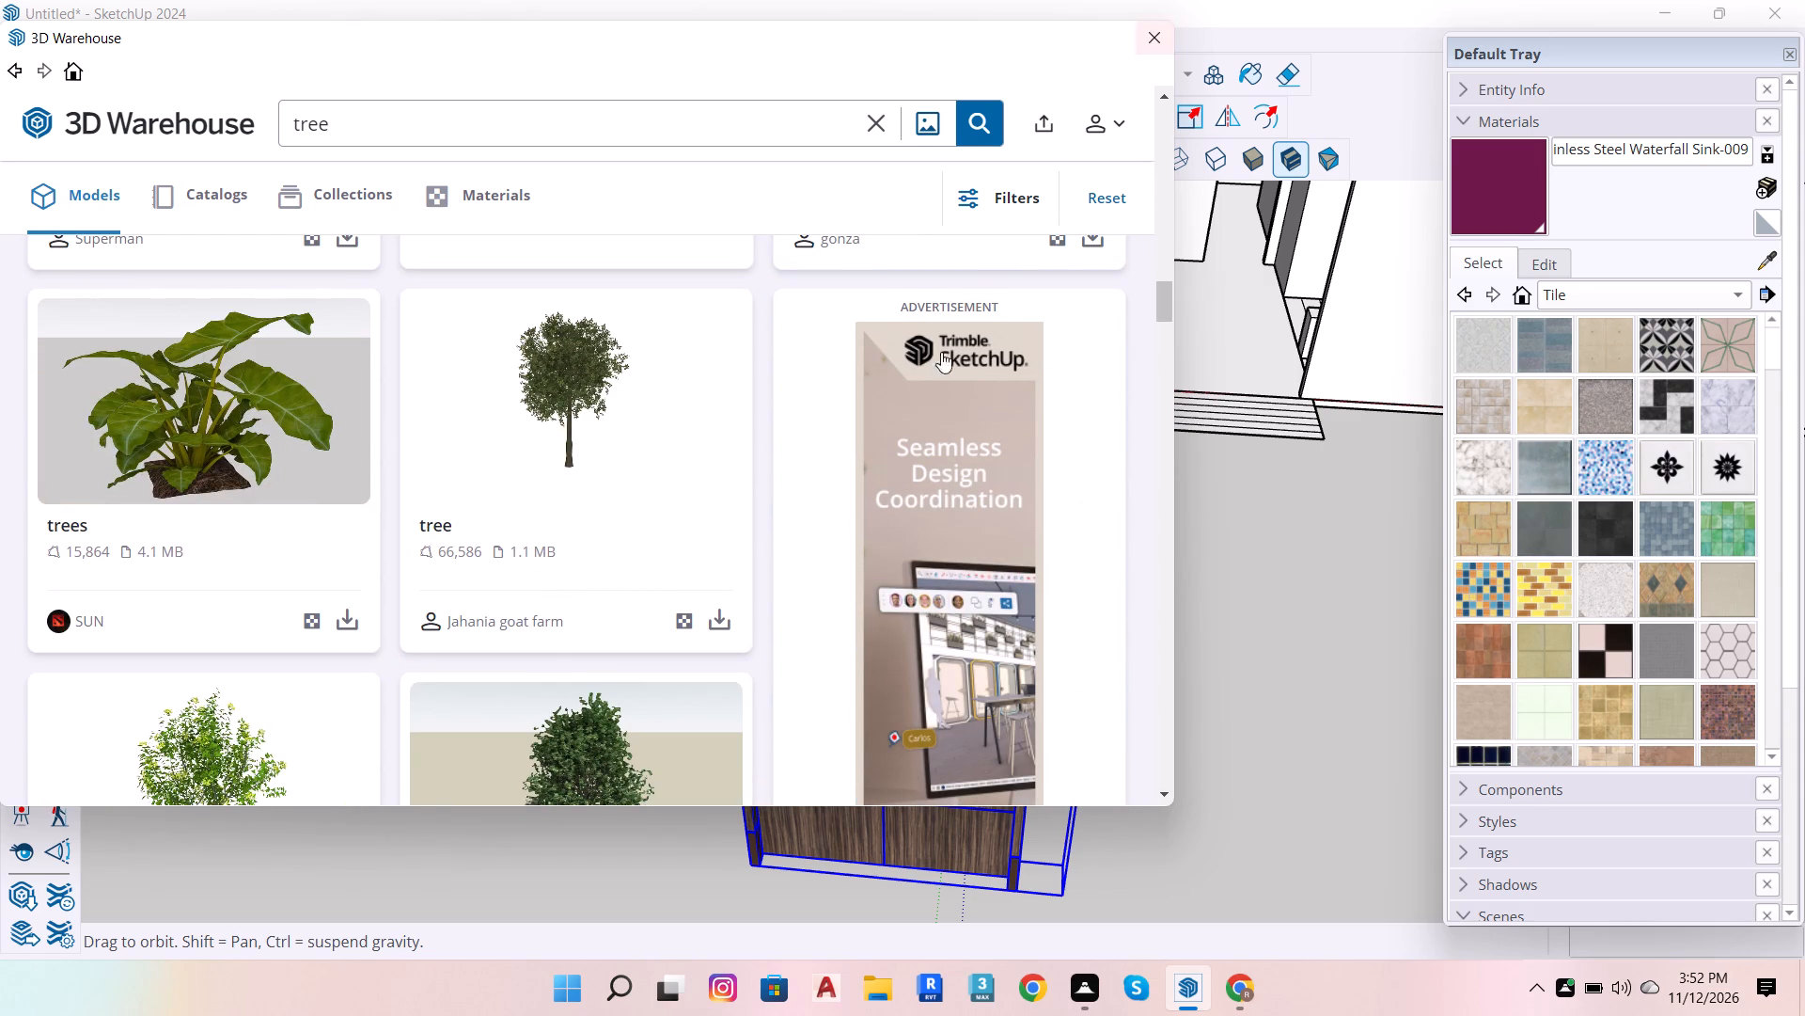
pyautogui.scroll(-6, 516, 433)
pyautogui.click(557, 499)
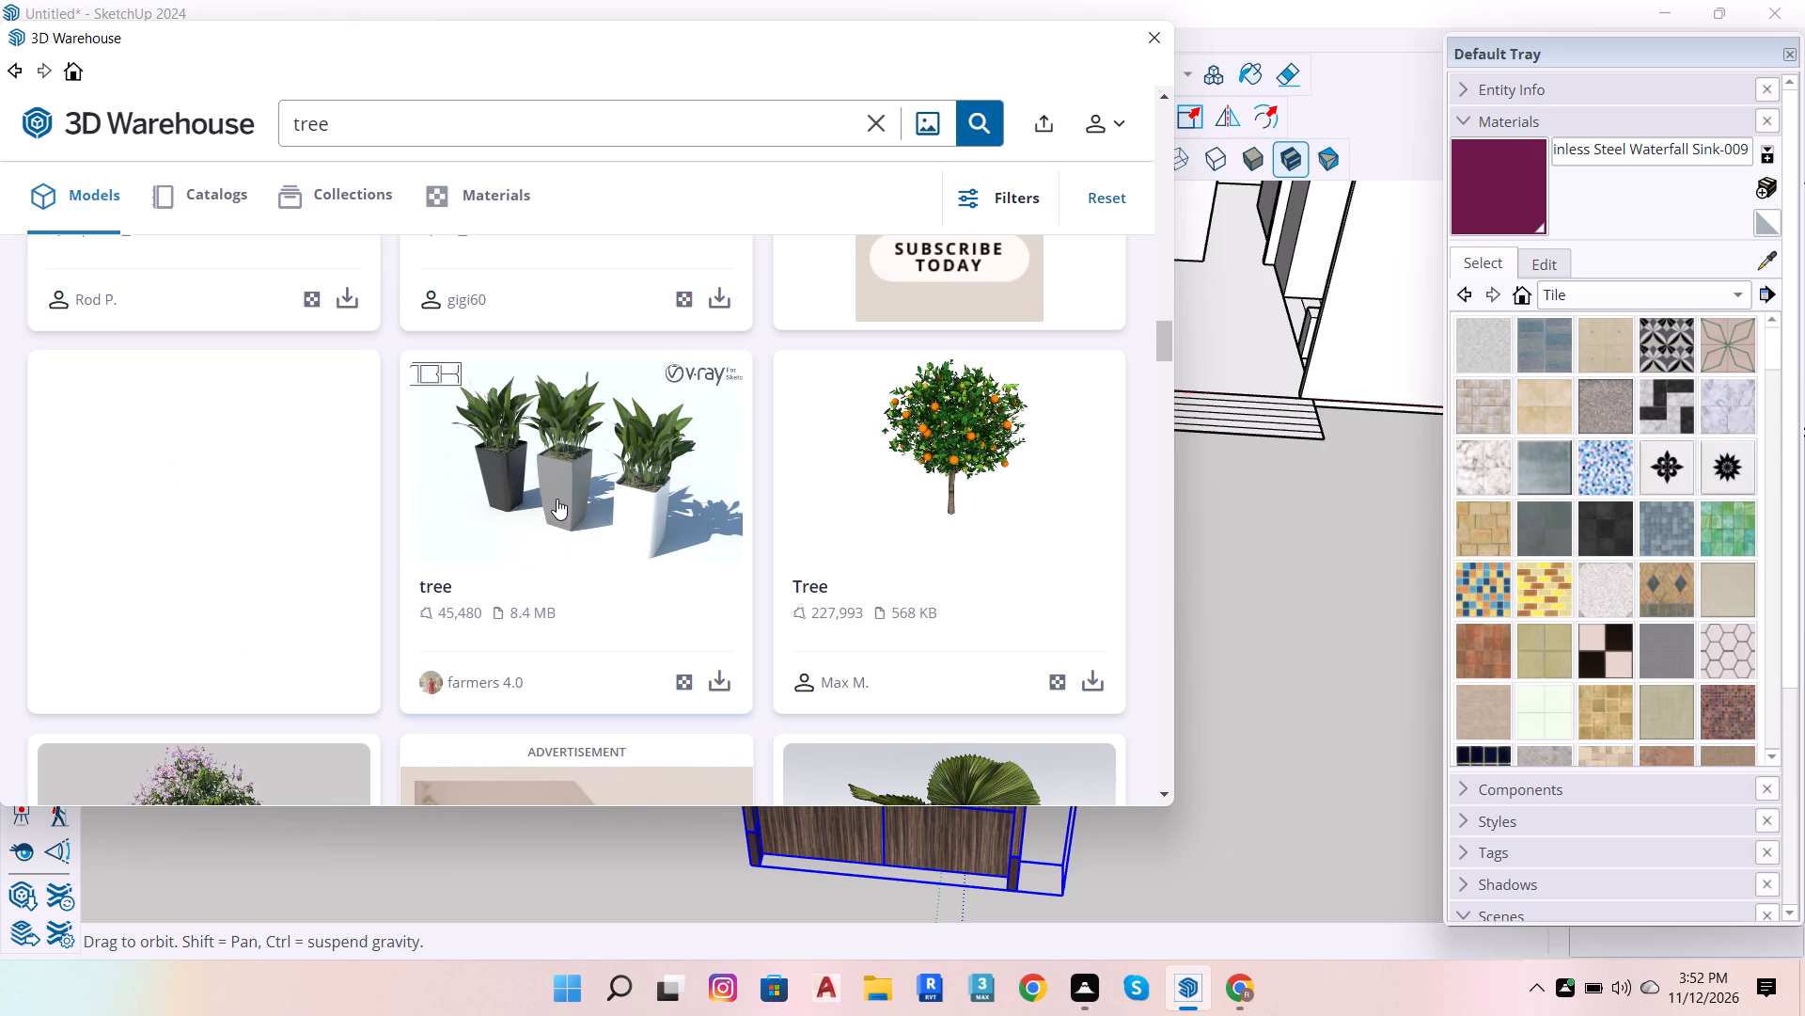
pyautogui.scroll(-4, 824, 445)
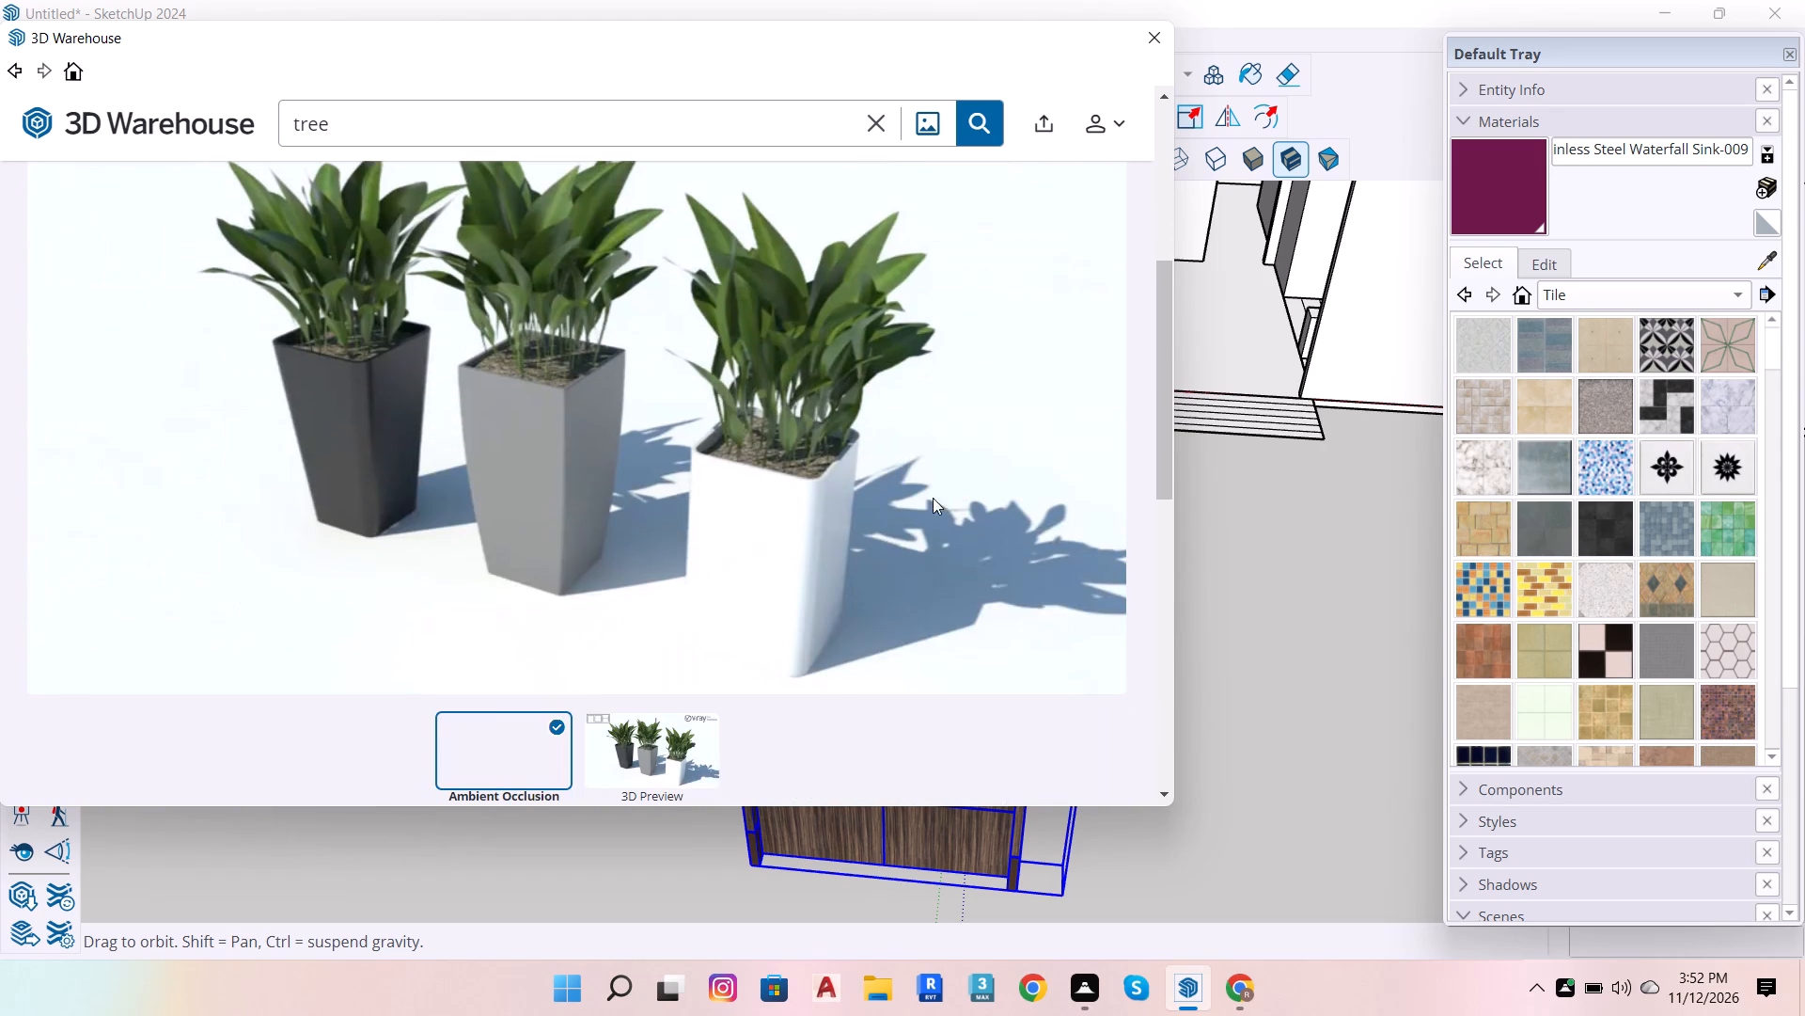
pyautogui.scroll(-5, 1003, 537)
pyautogui.click(960, 360)
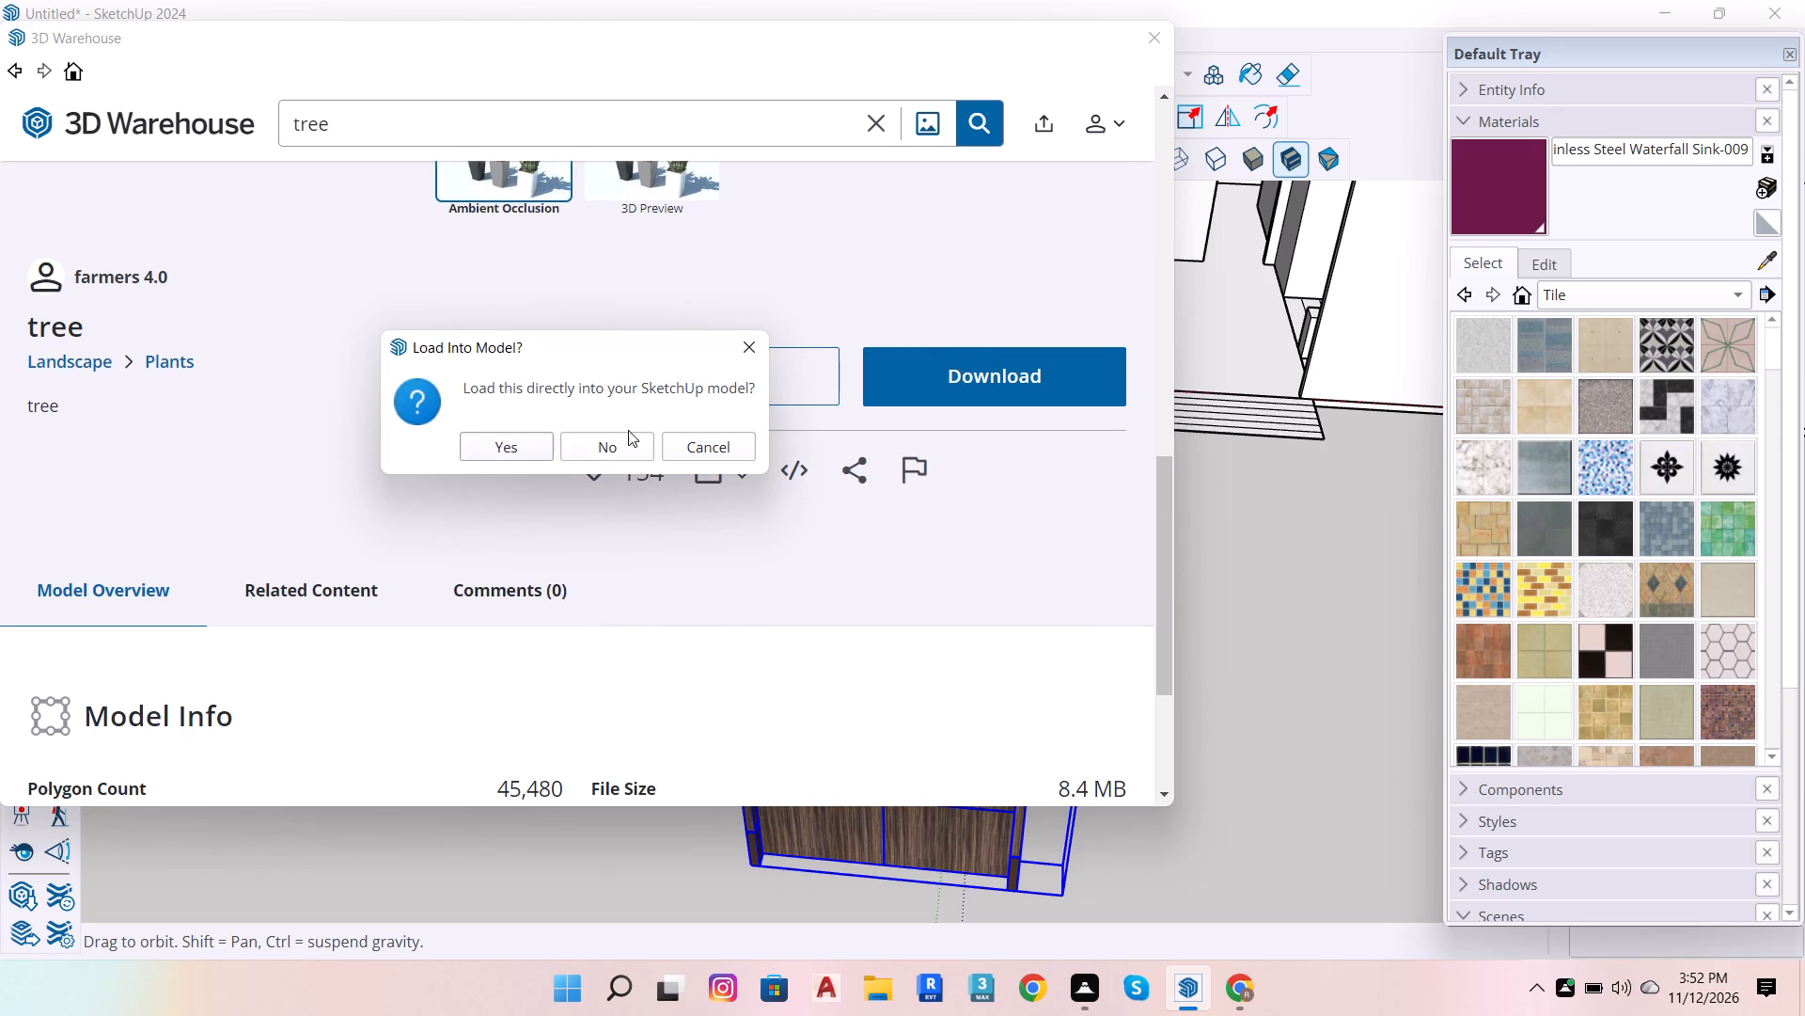
pyautogui.click(493, 442)
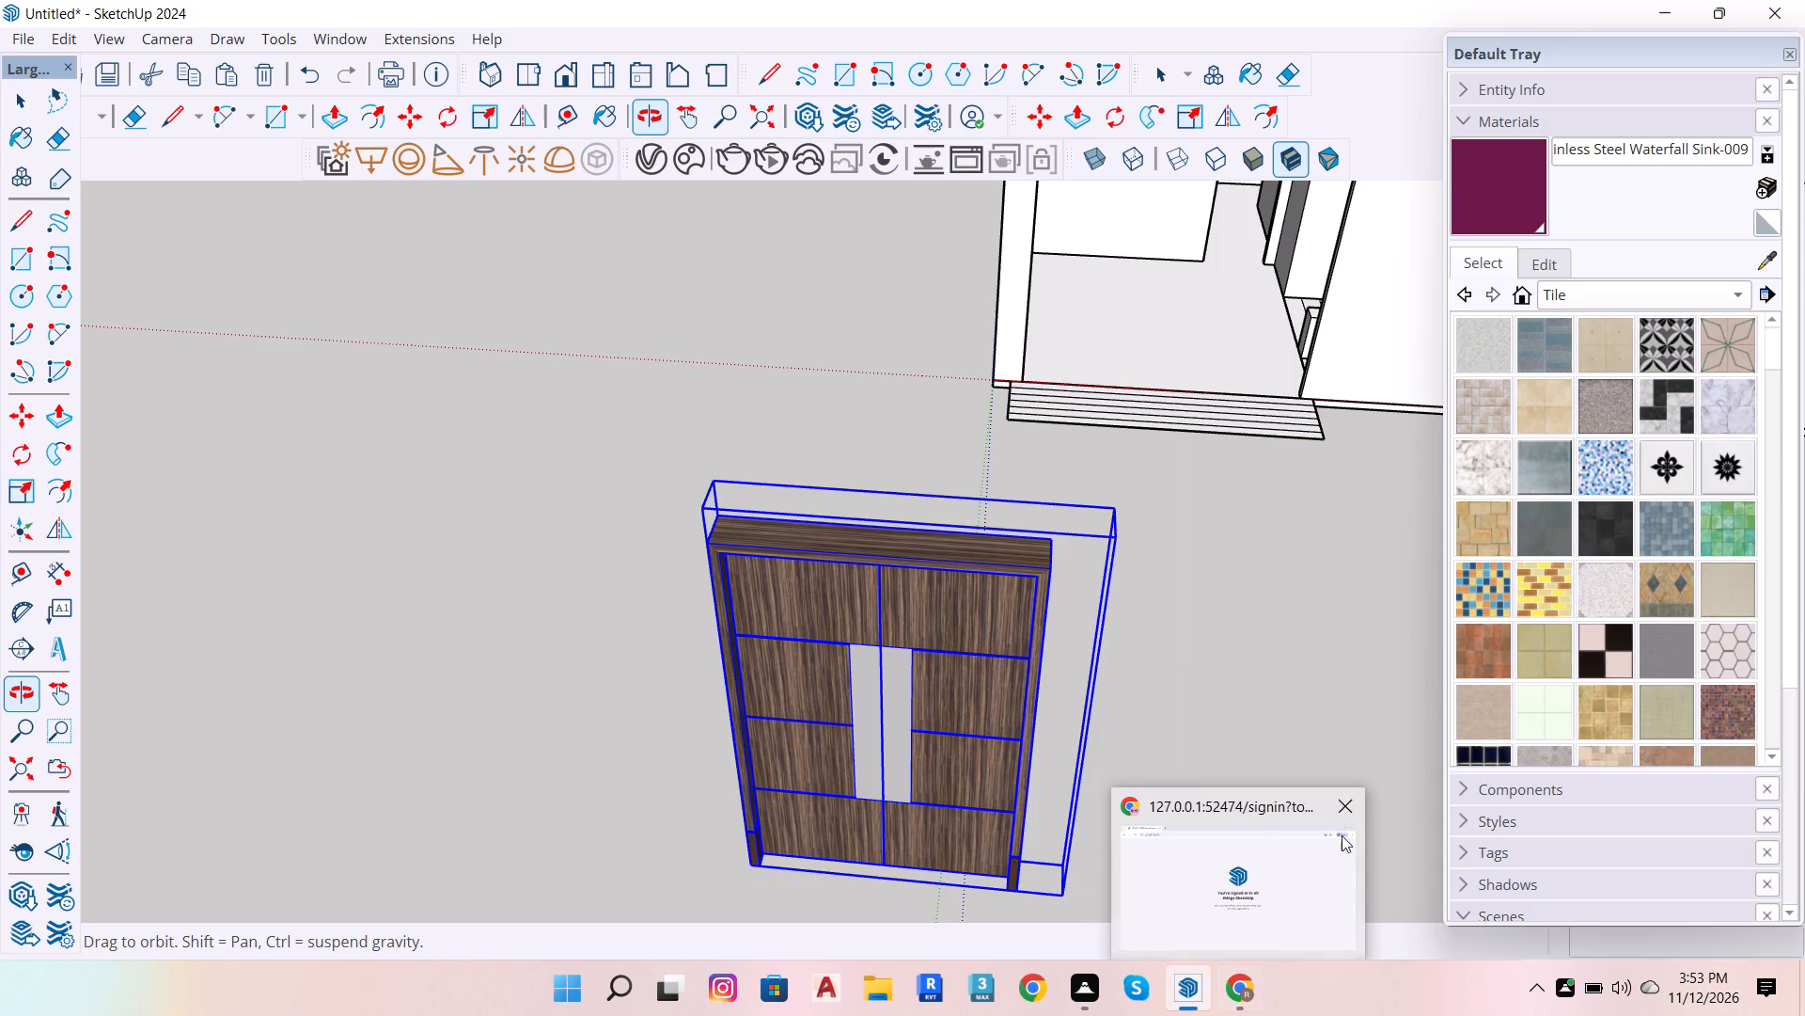
# Close the browser sign-in window and place the potted plants component on the open ground beside the house, near the red axis.
pyautogui.click(1352, 809)
pyautogui.scroll(-6, 904, 527)
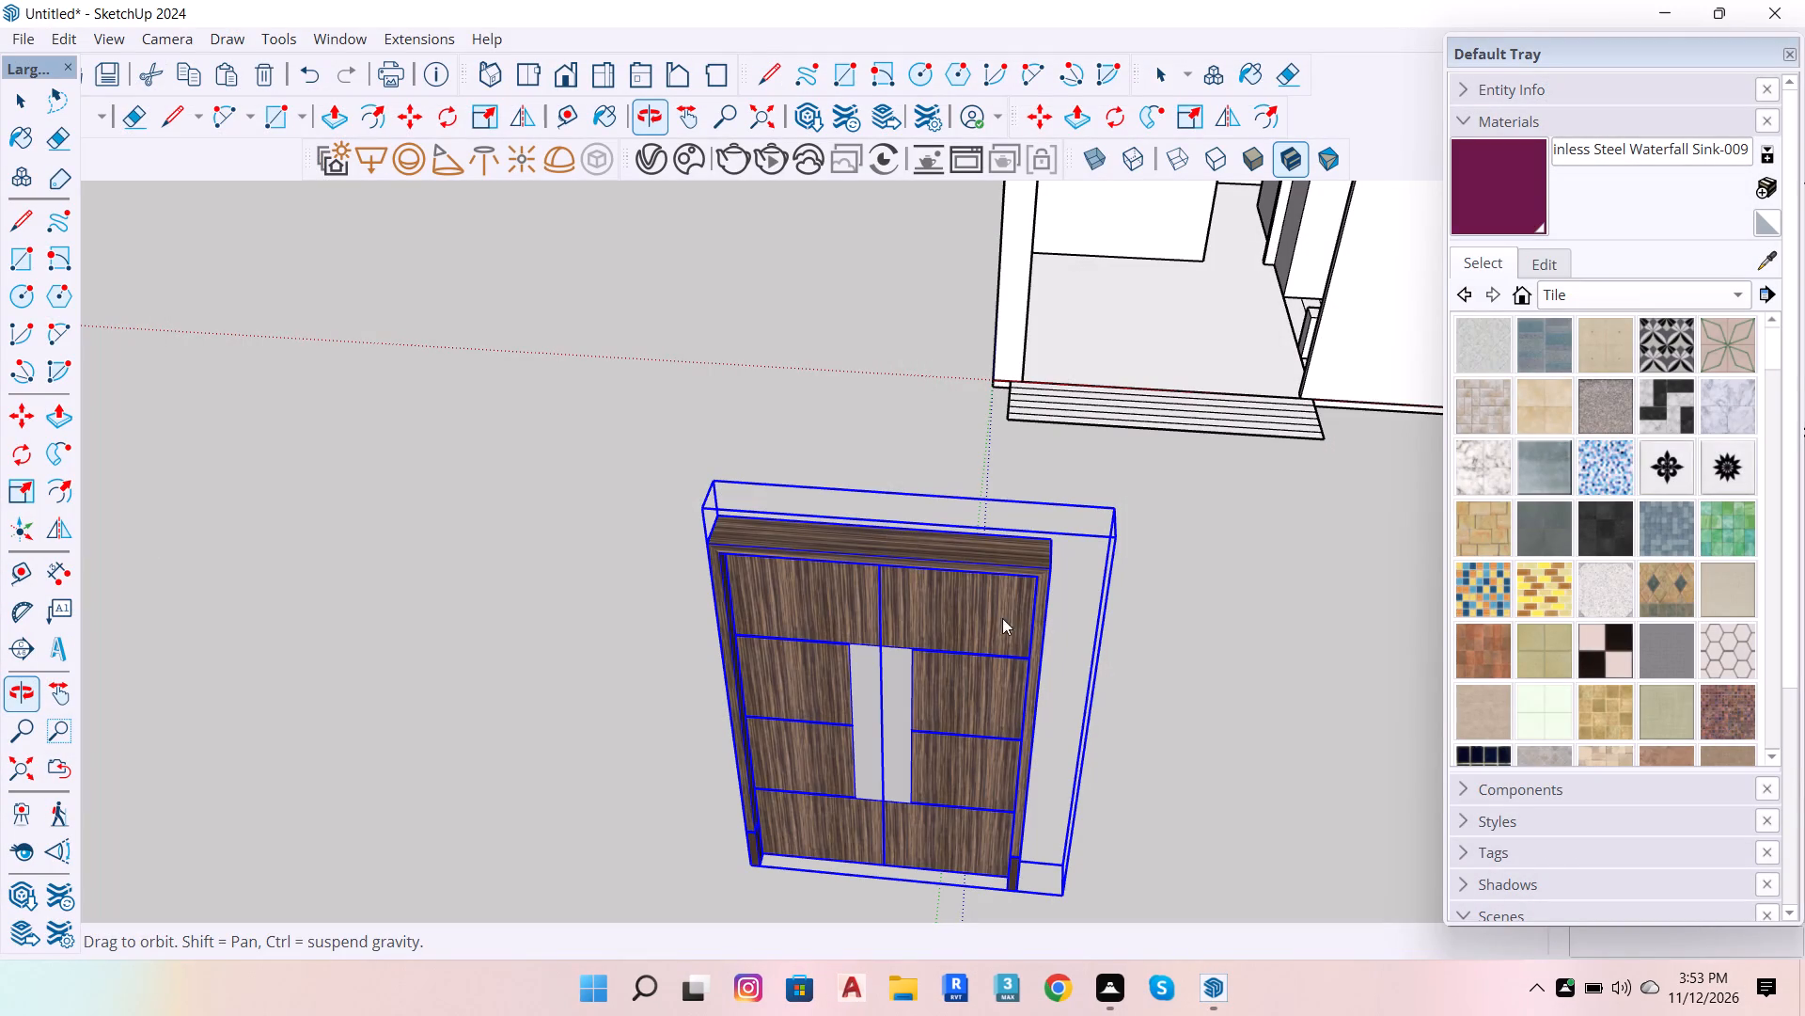
pyautogui.scroll(-6, 1057, 675)
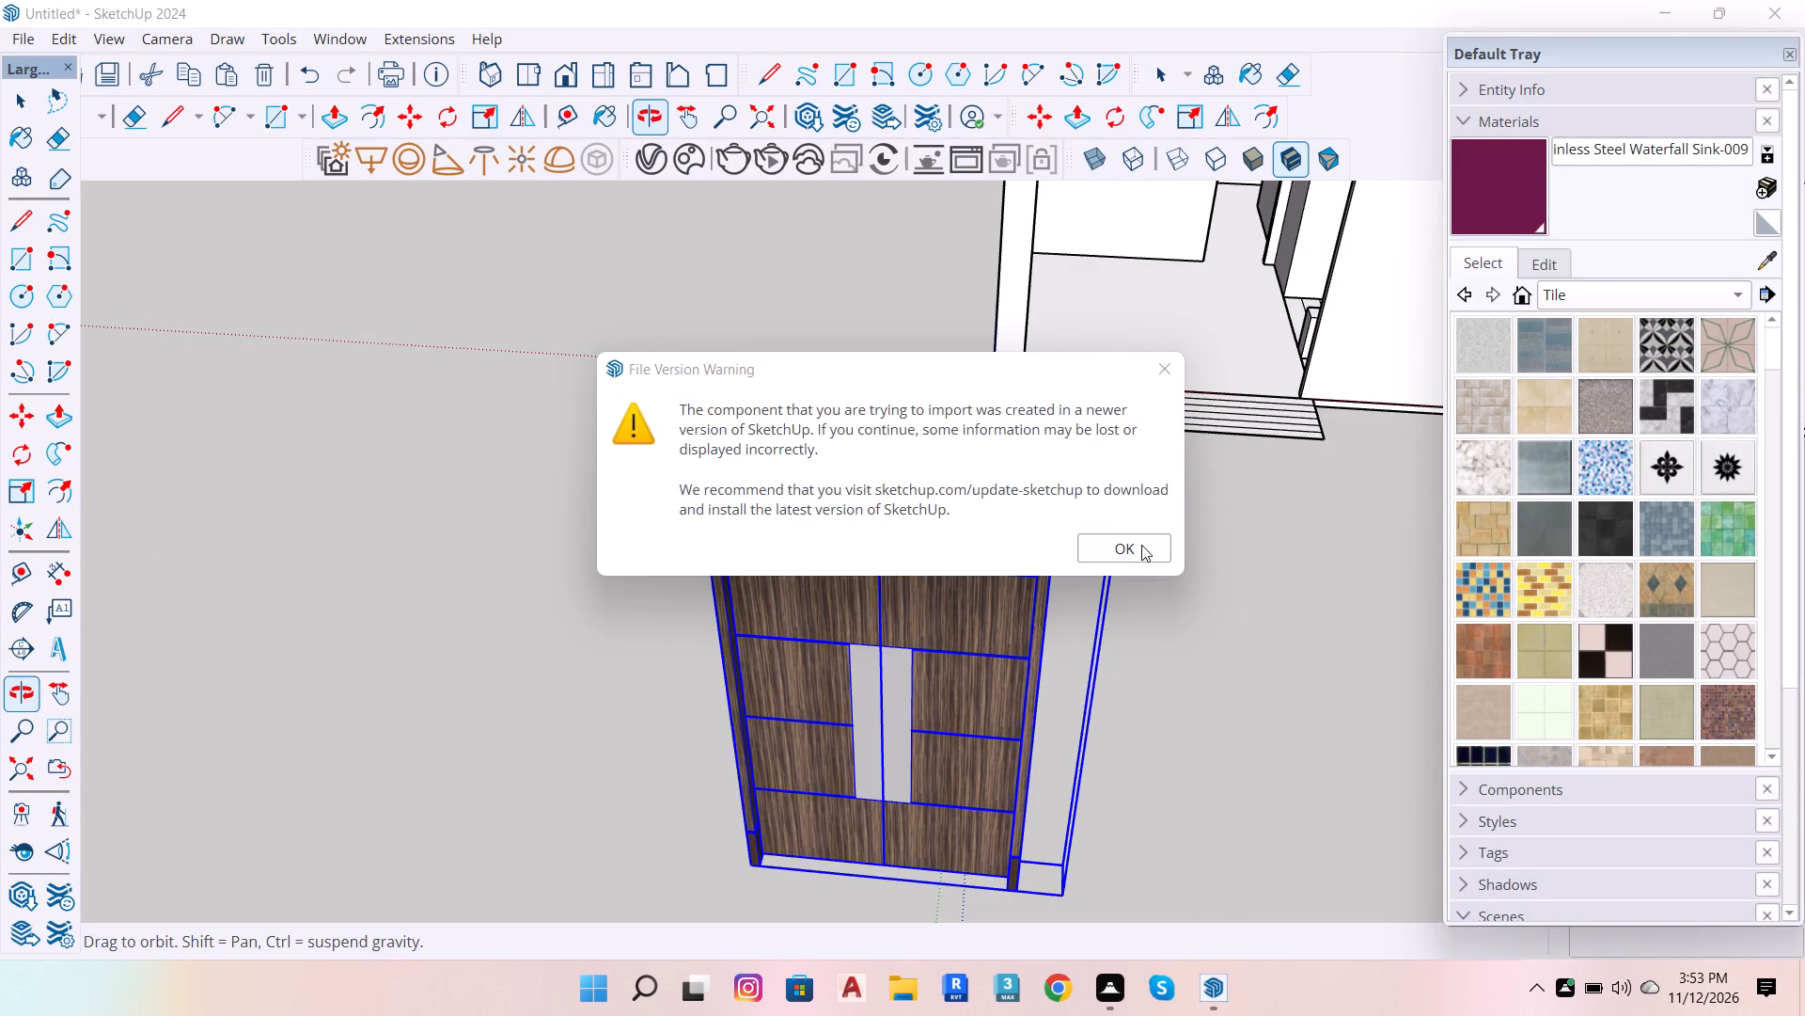
pyautogui.click(1141, 545)
pyautogui.scroll(-19, 909, 534)
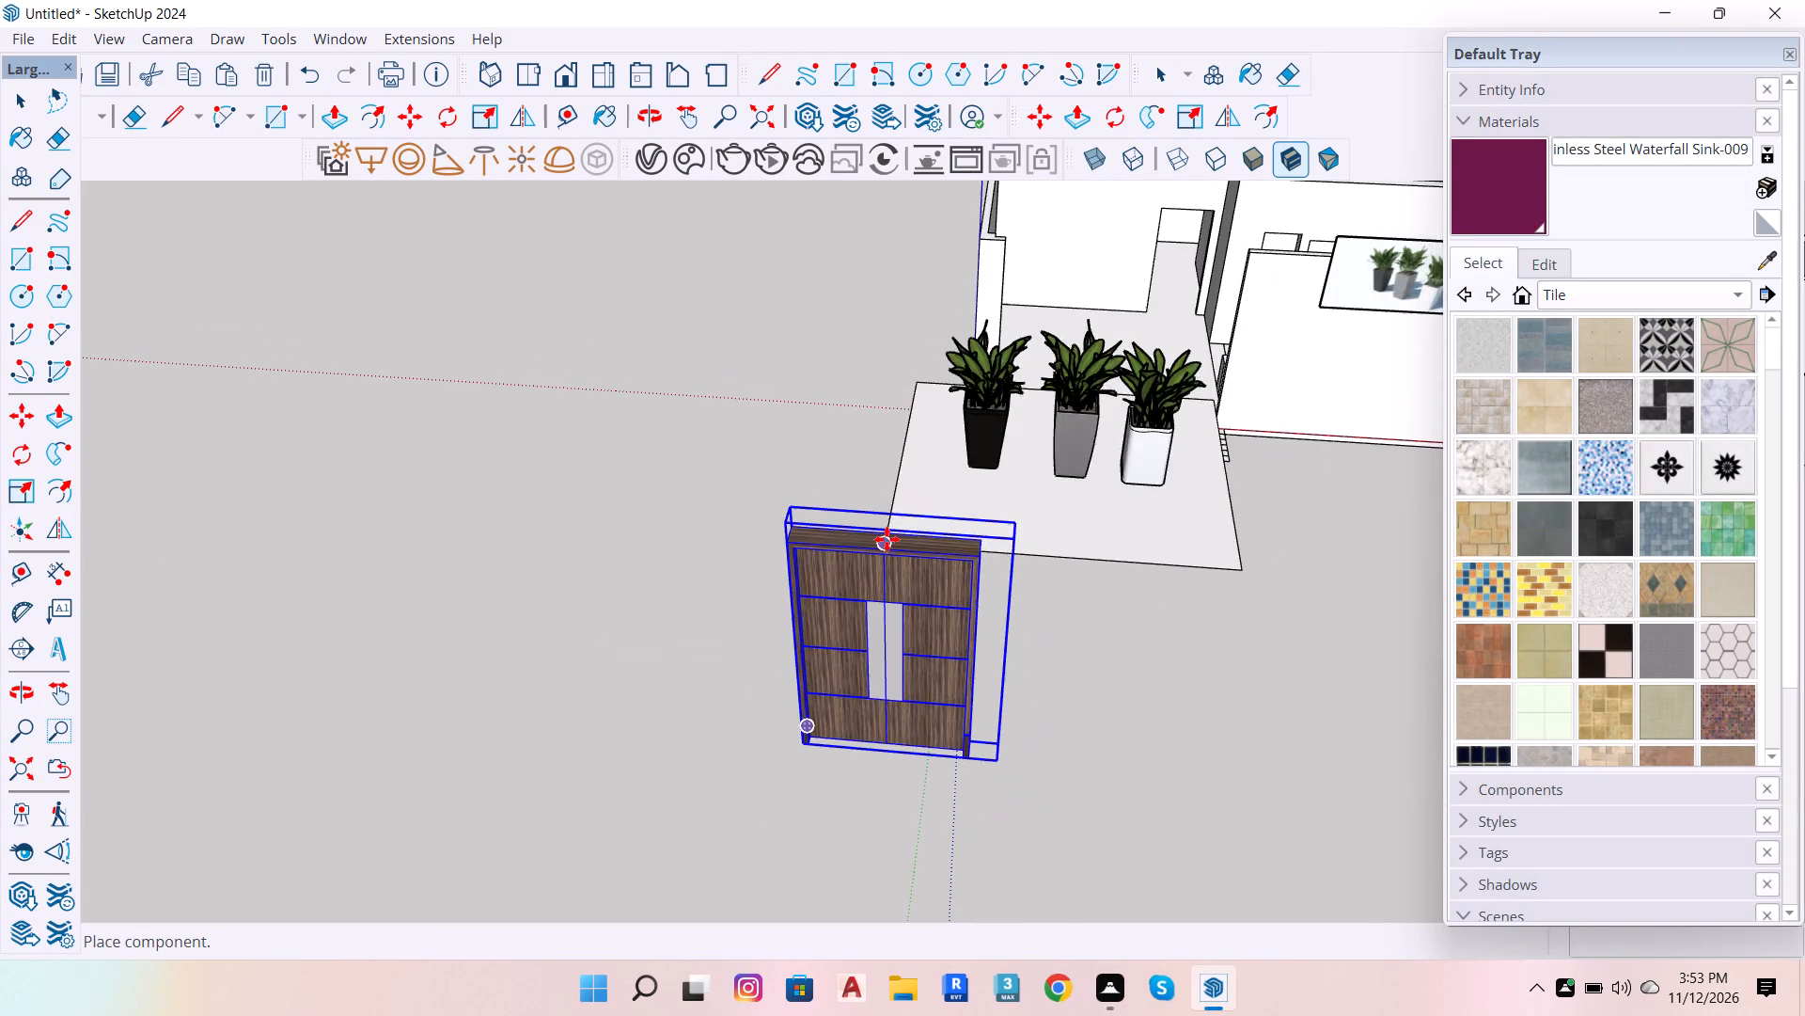
pyautogui.scroll(-14, 988, 452)
pyautogui.click(636, 396)
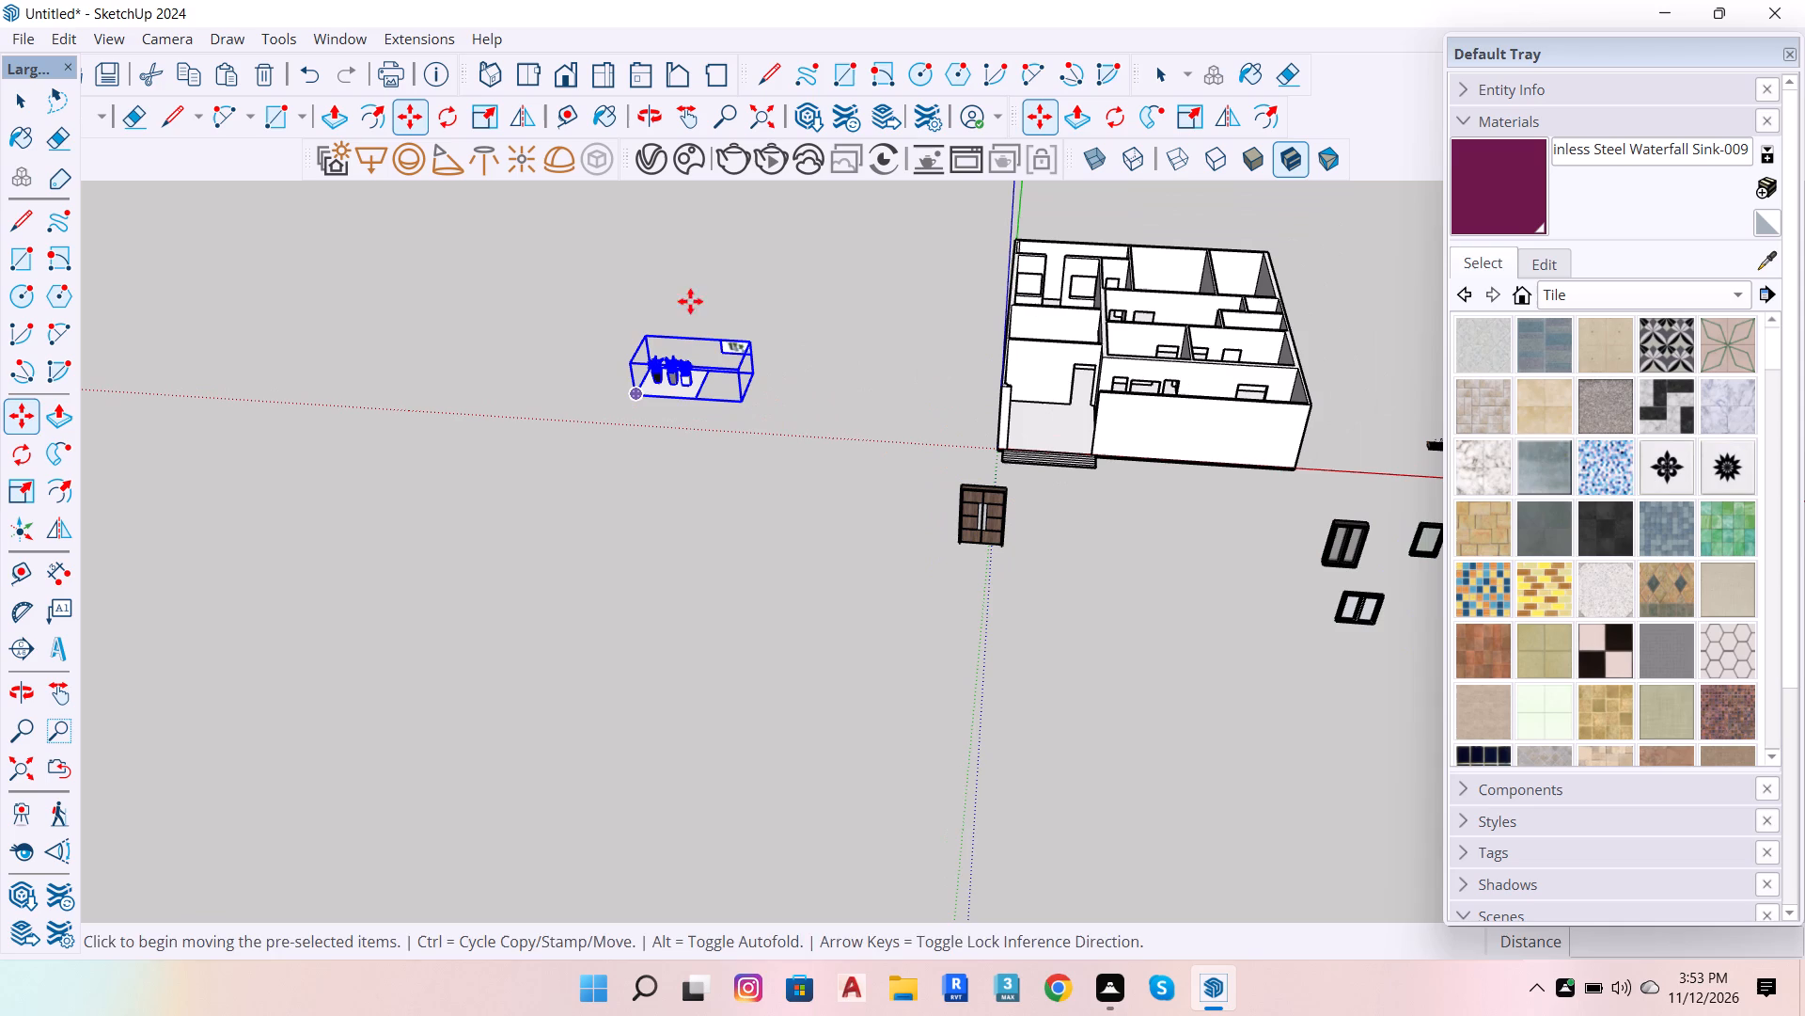
# Start a V-Ray render of the whole scene with the house, door, windows and potted plants.
pyautogui.press('b')
pyautogui.press('space')
pyautogui.click(723, 171)
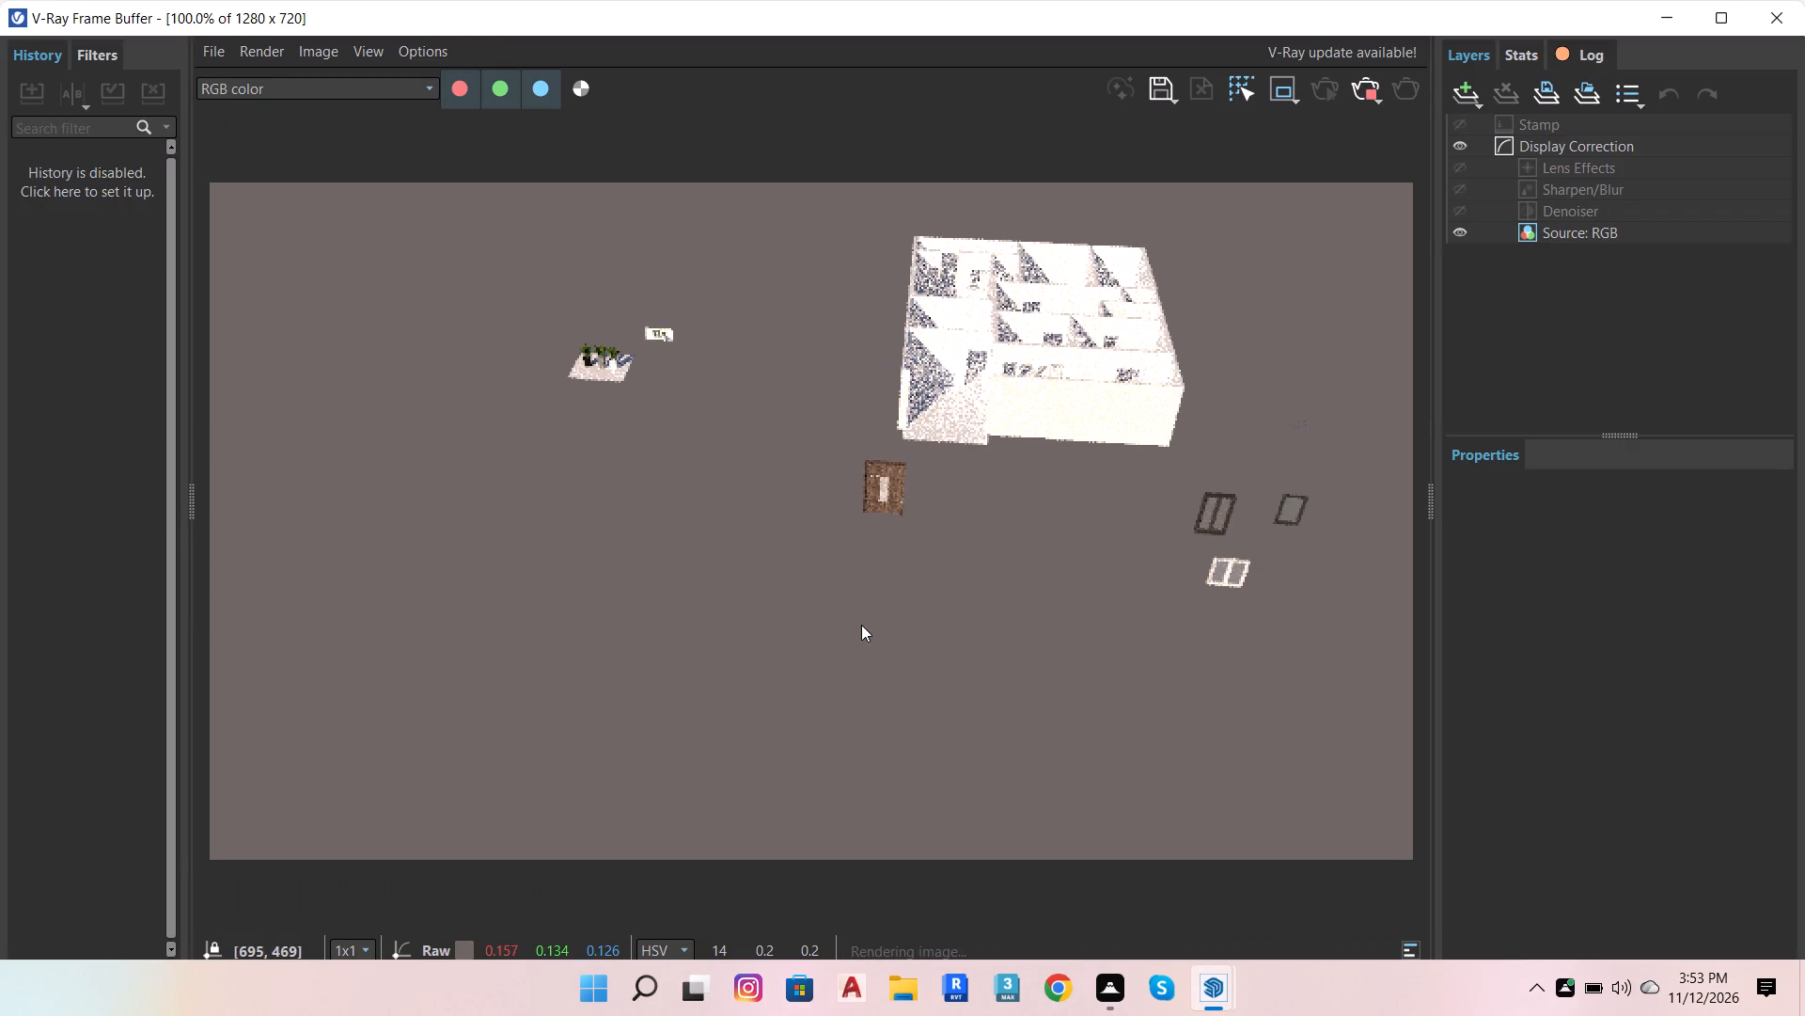
# Examine the wooden door up close in the whole-scene render and close the render window.
pyautogui.scroll(5, 906, 469)
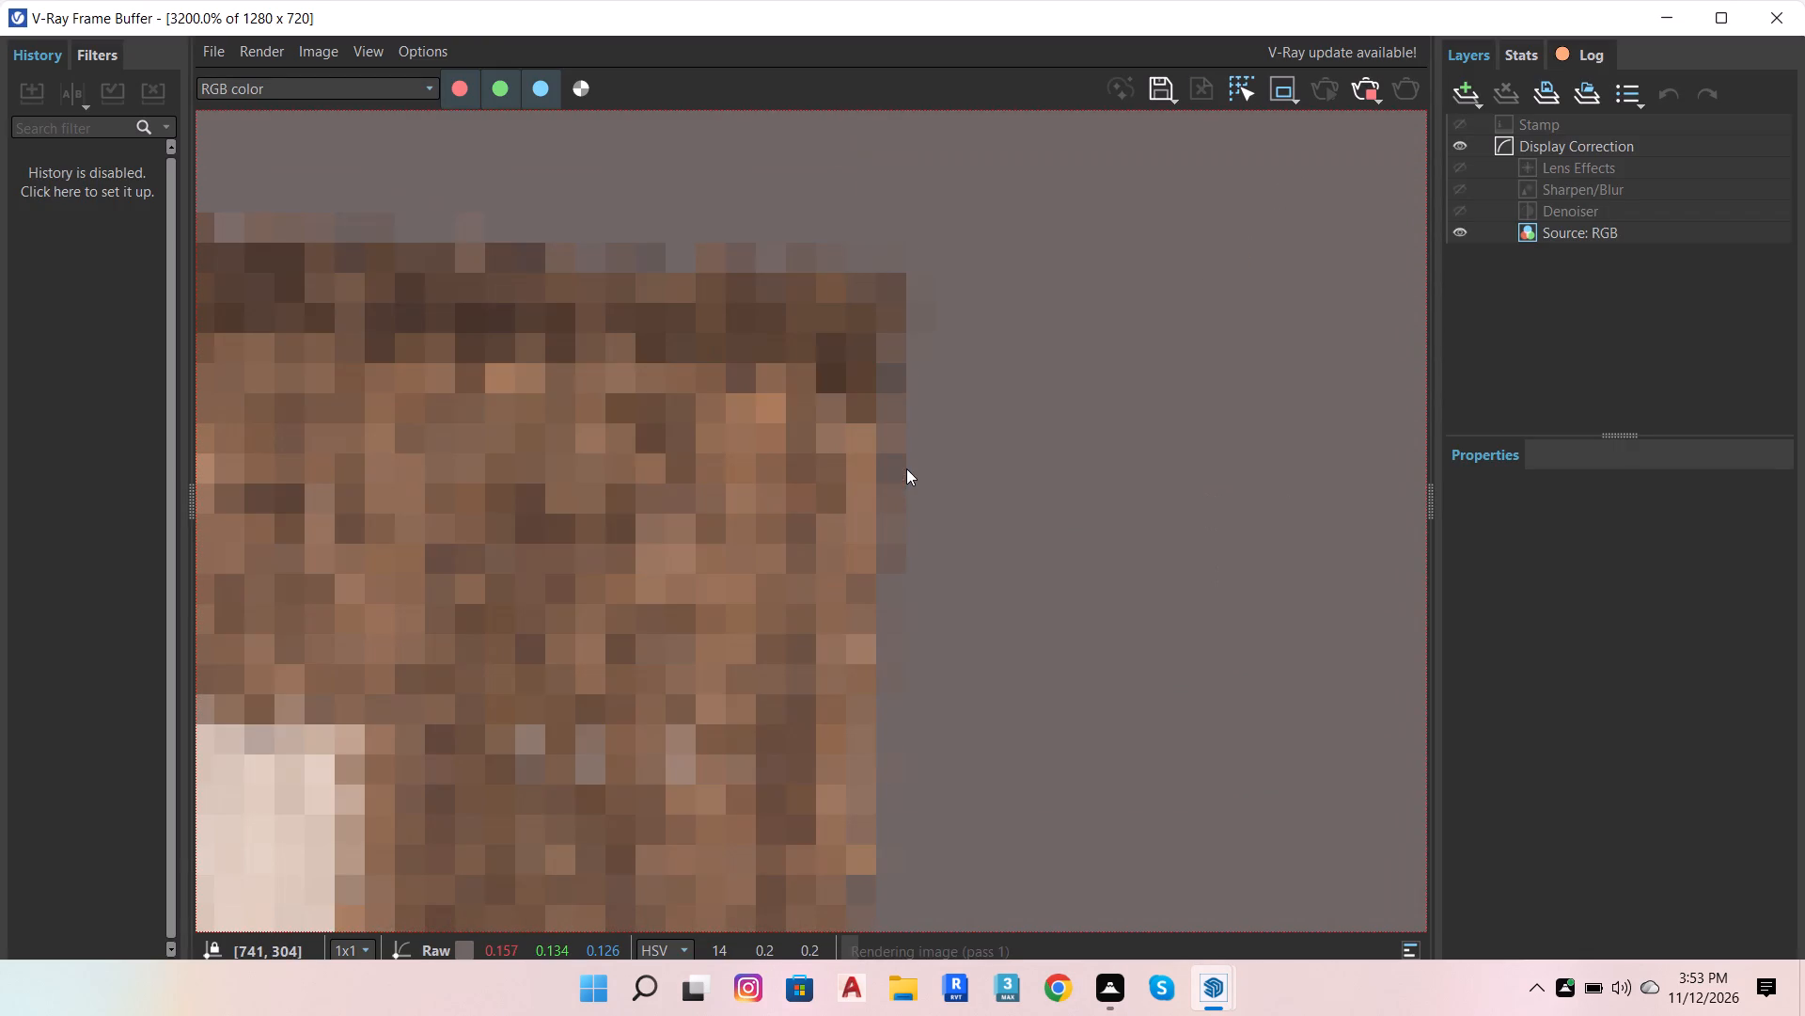
pyautogui.scroll(-3, 893, 471)
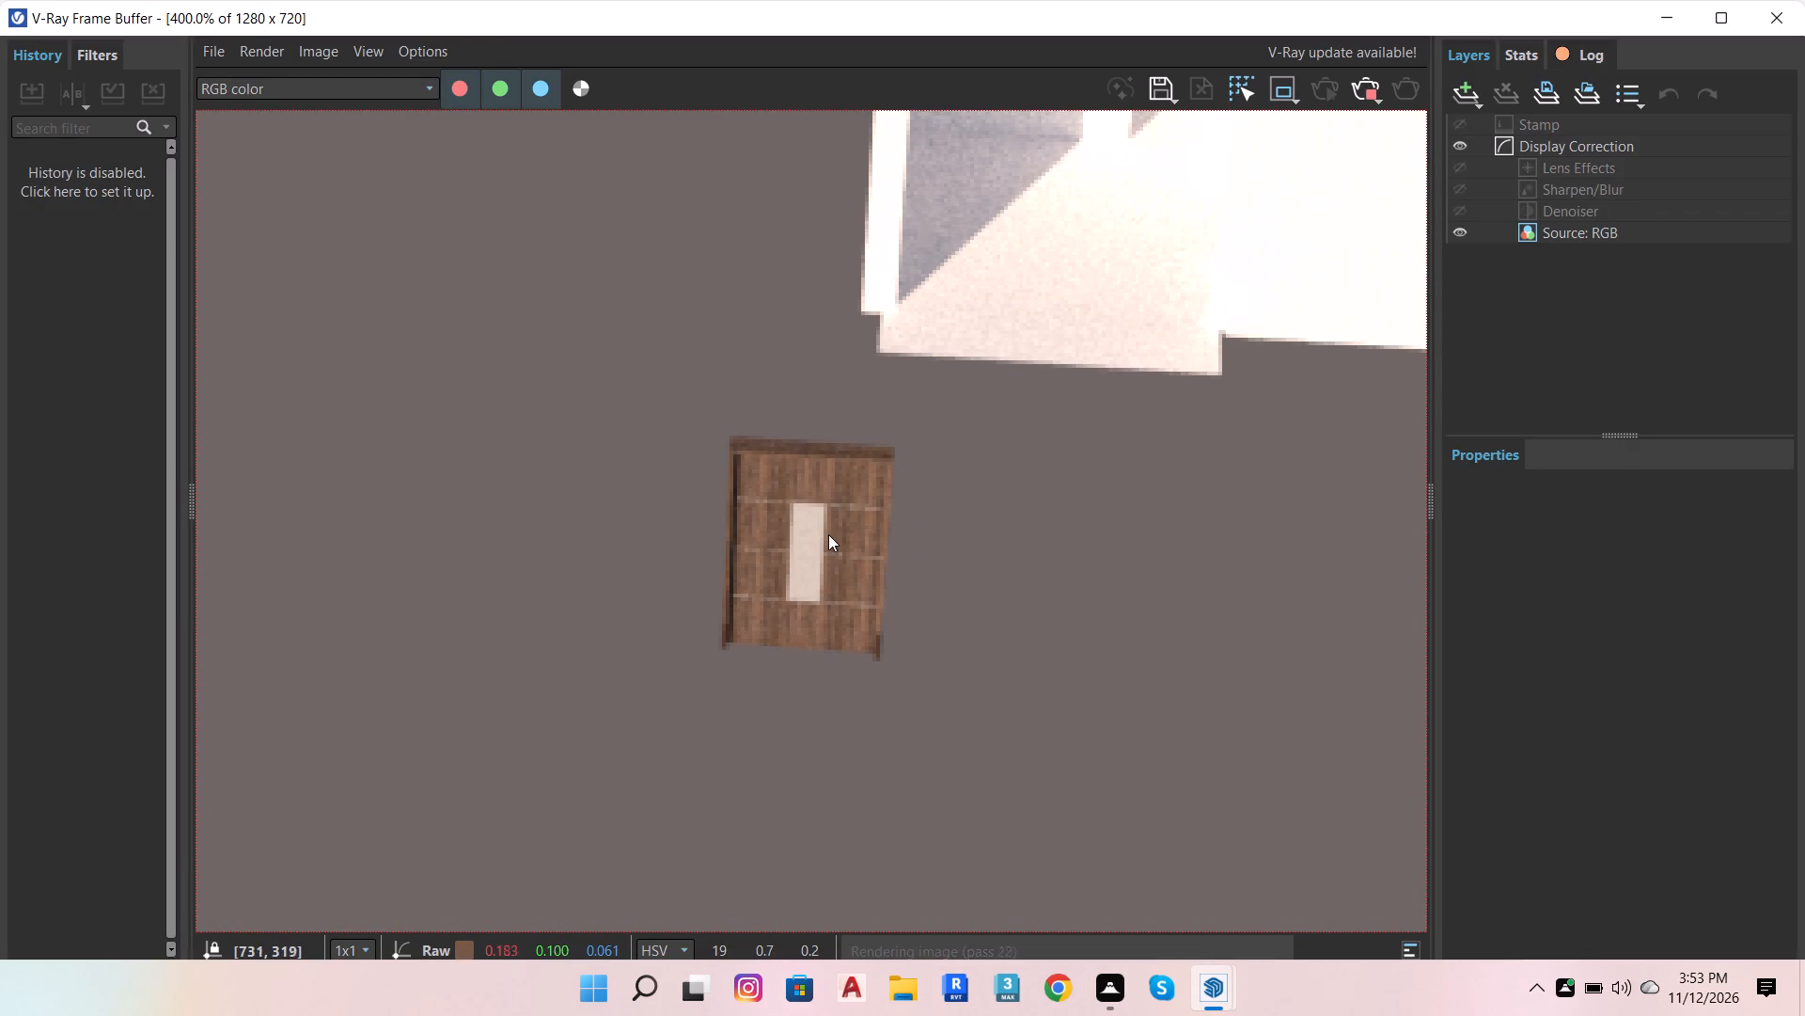
pyautogui.scroll(1, 828, 534)
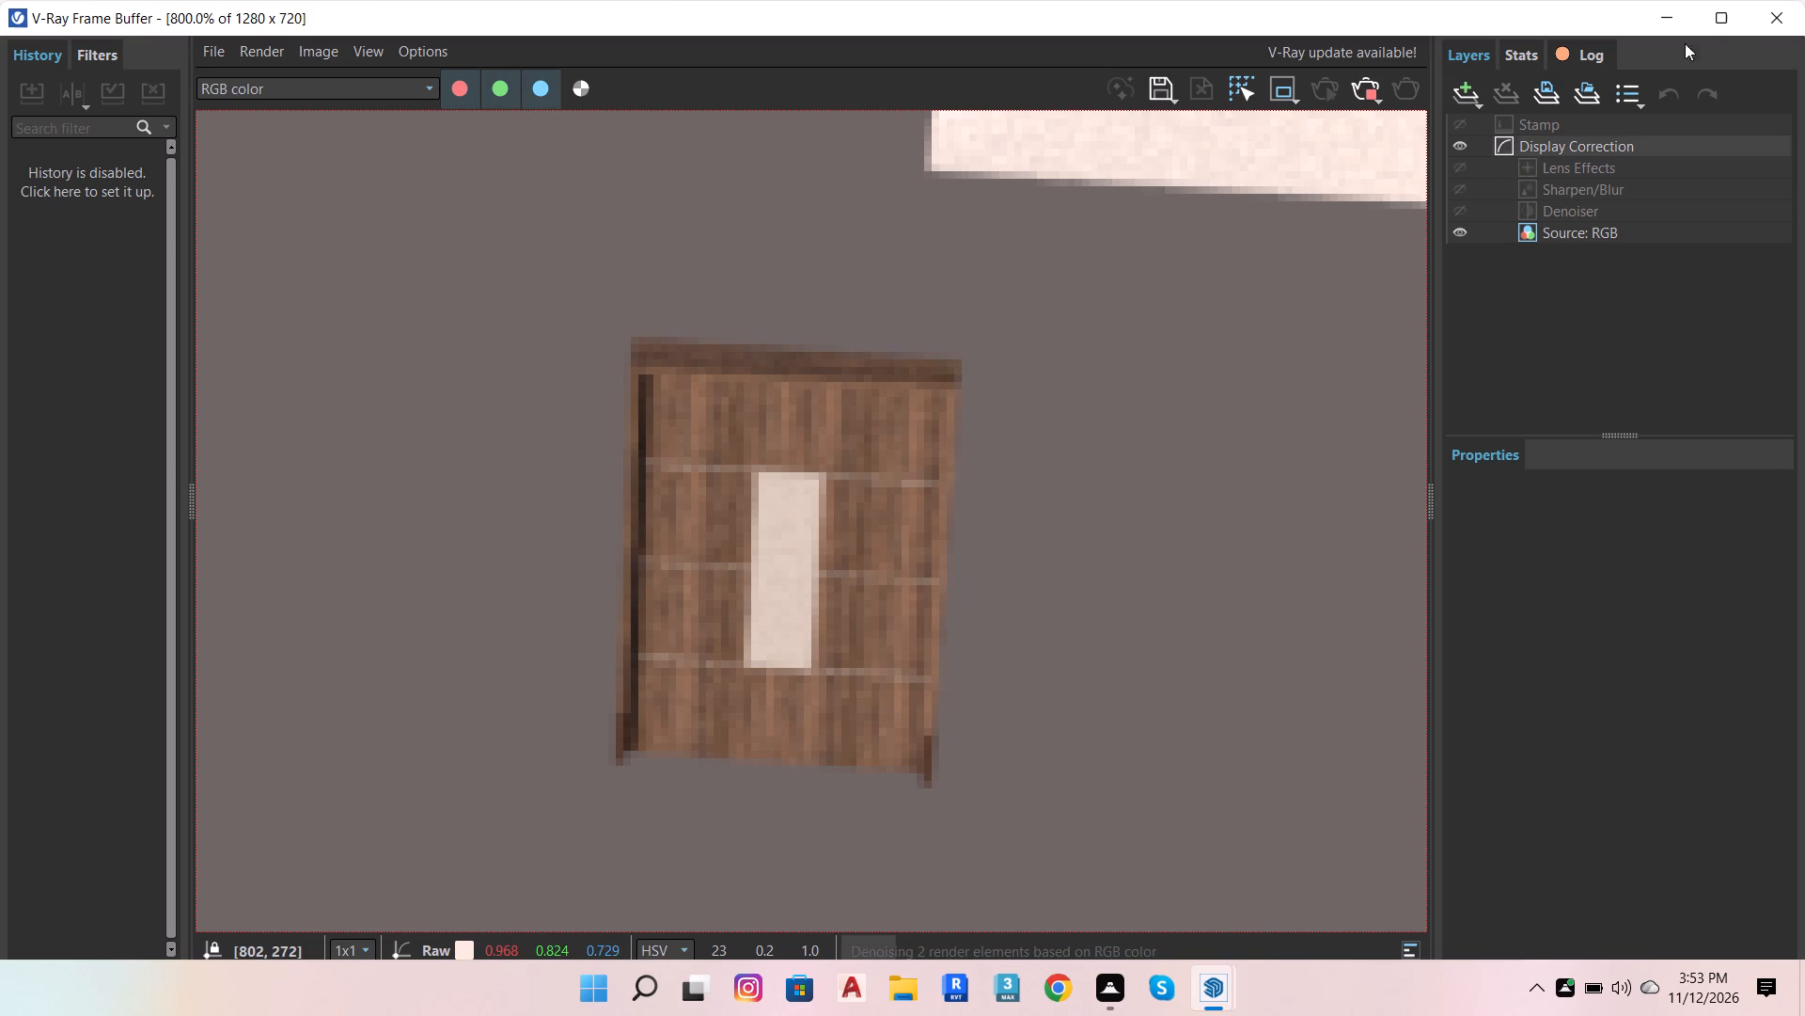
pyautogui.click(1782, 16)
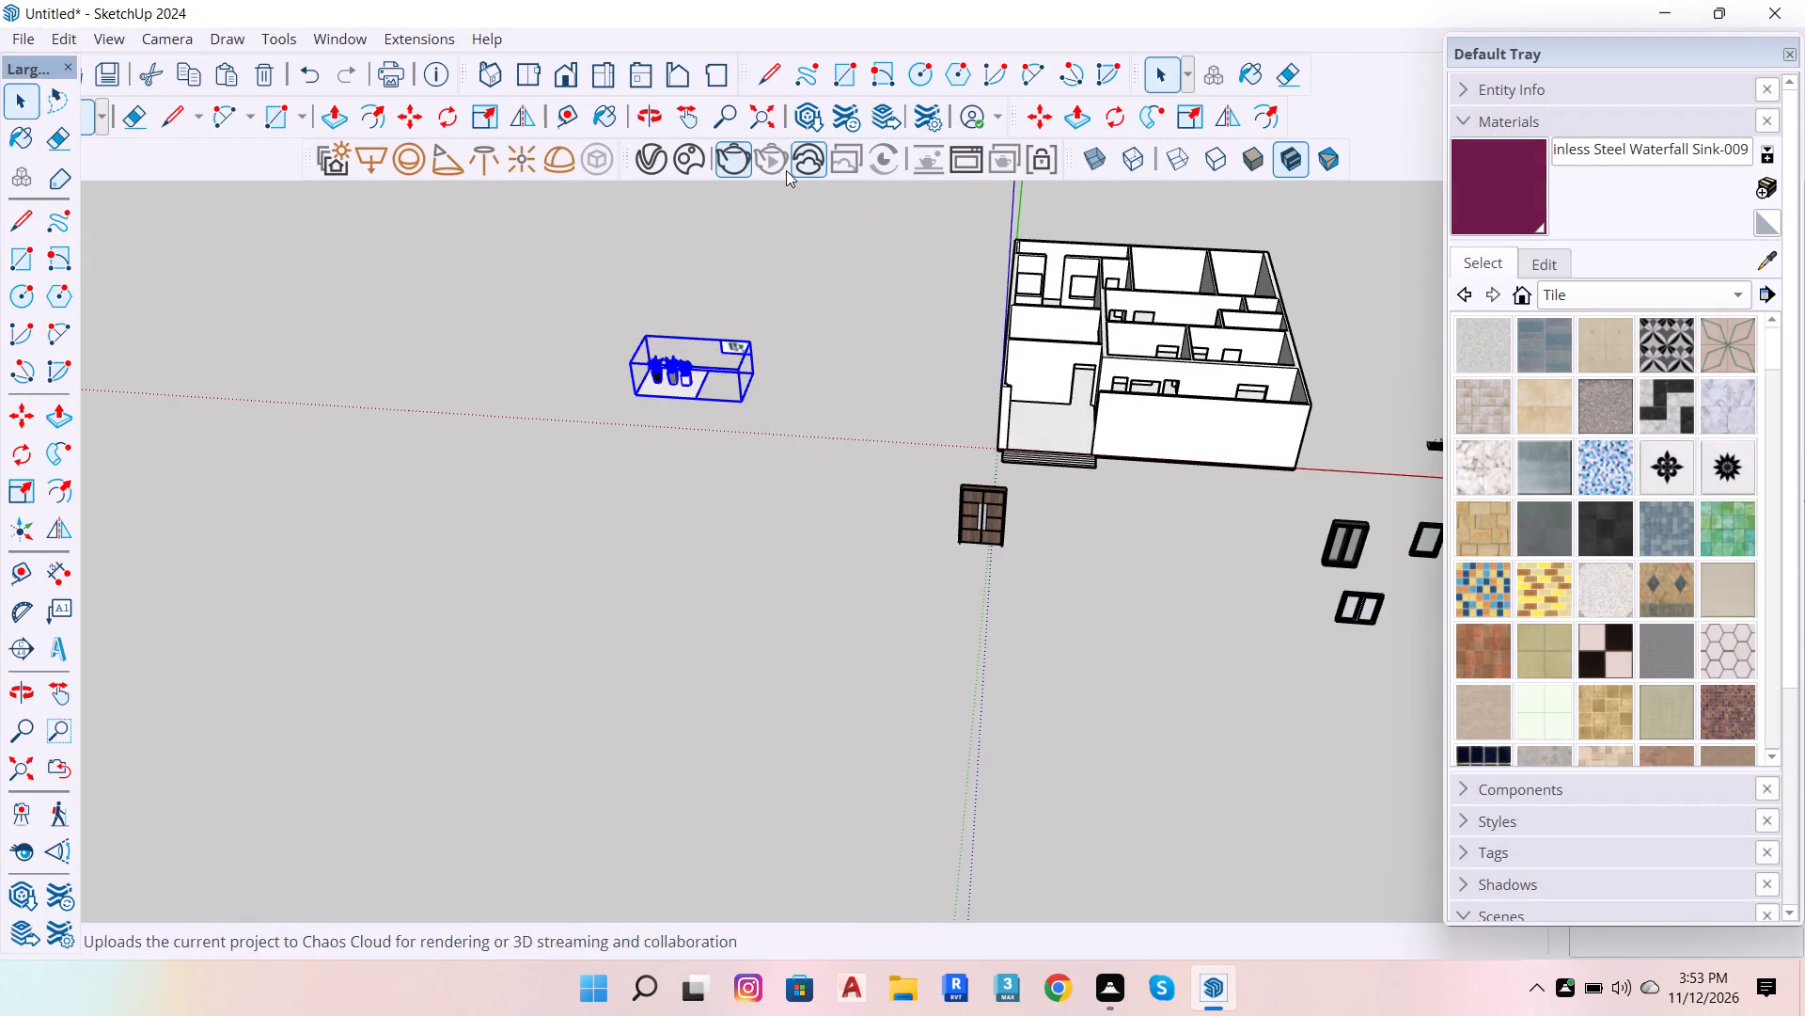
# Load the V-Ray render settings preset "medium quality.vropt" and close the Asset Editor.
pyautogui.click(729, 173)
pyautogui.click(652, 171)
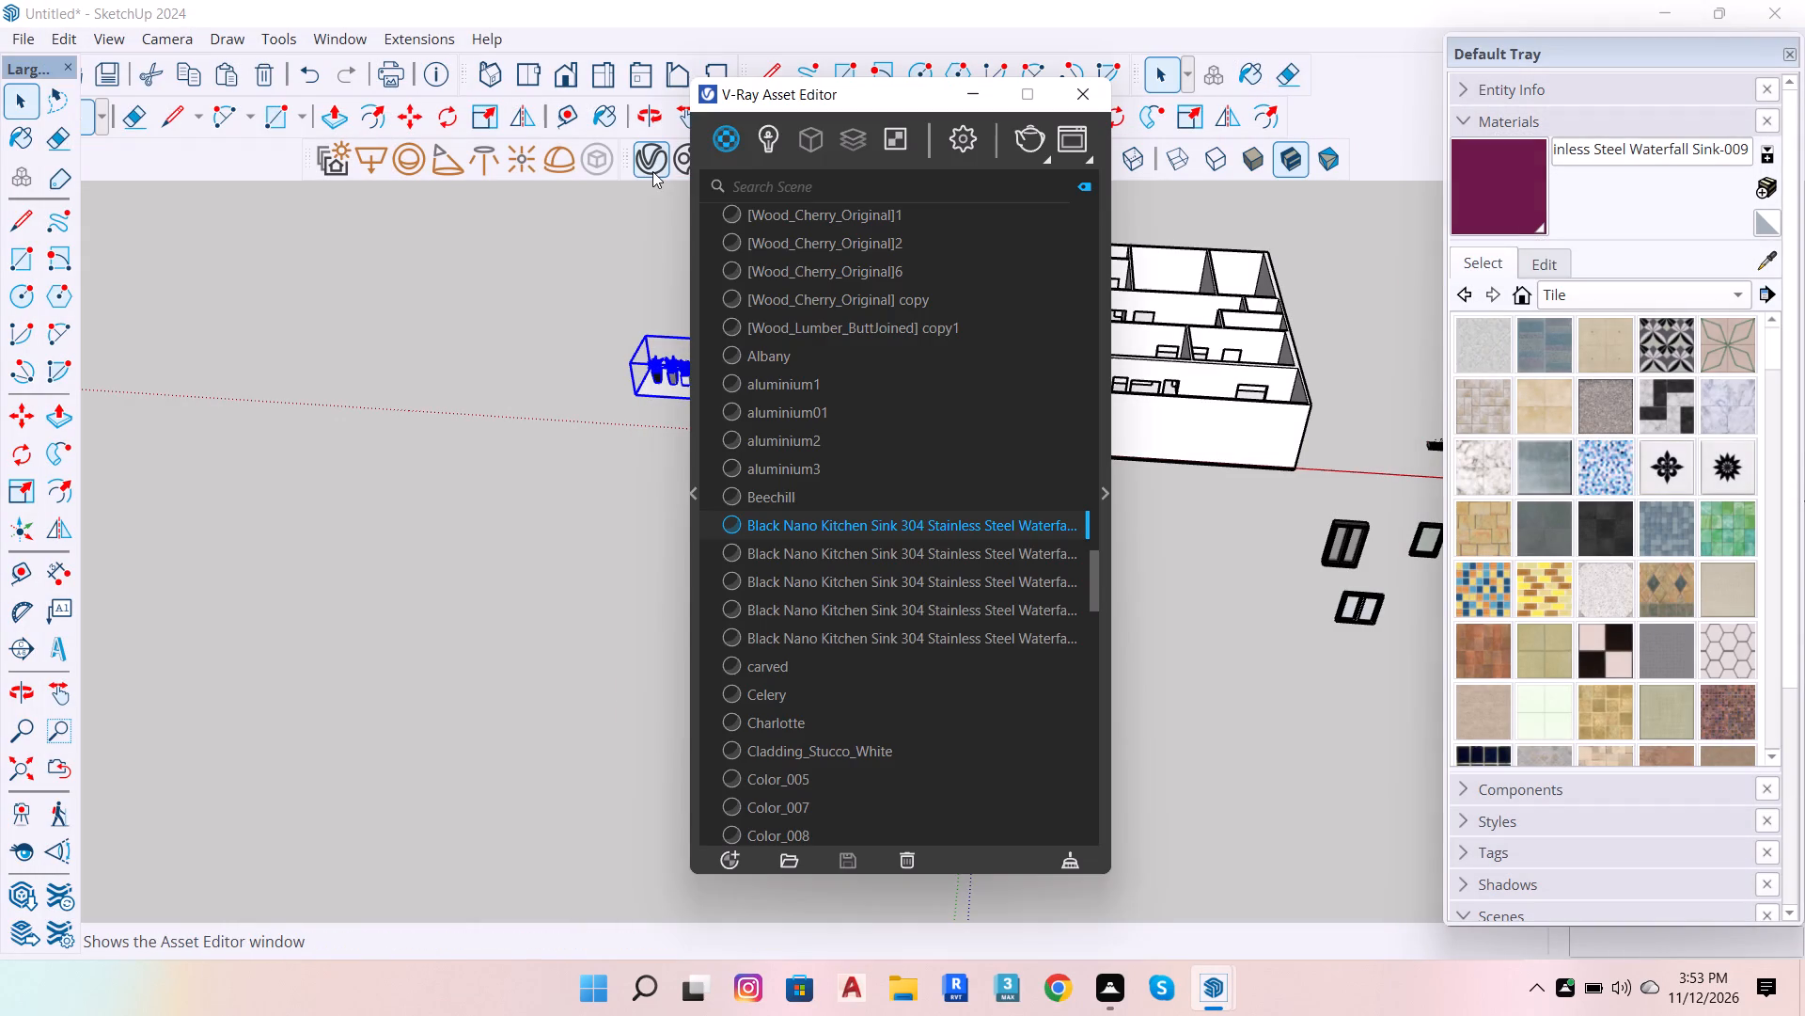
pyautogui.click(960, 146)
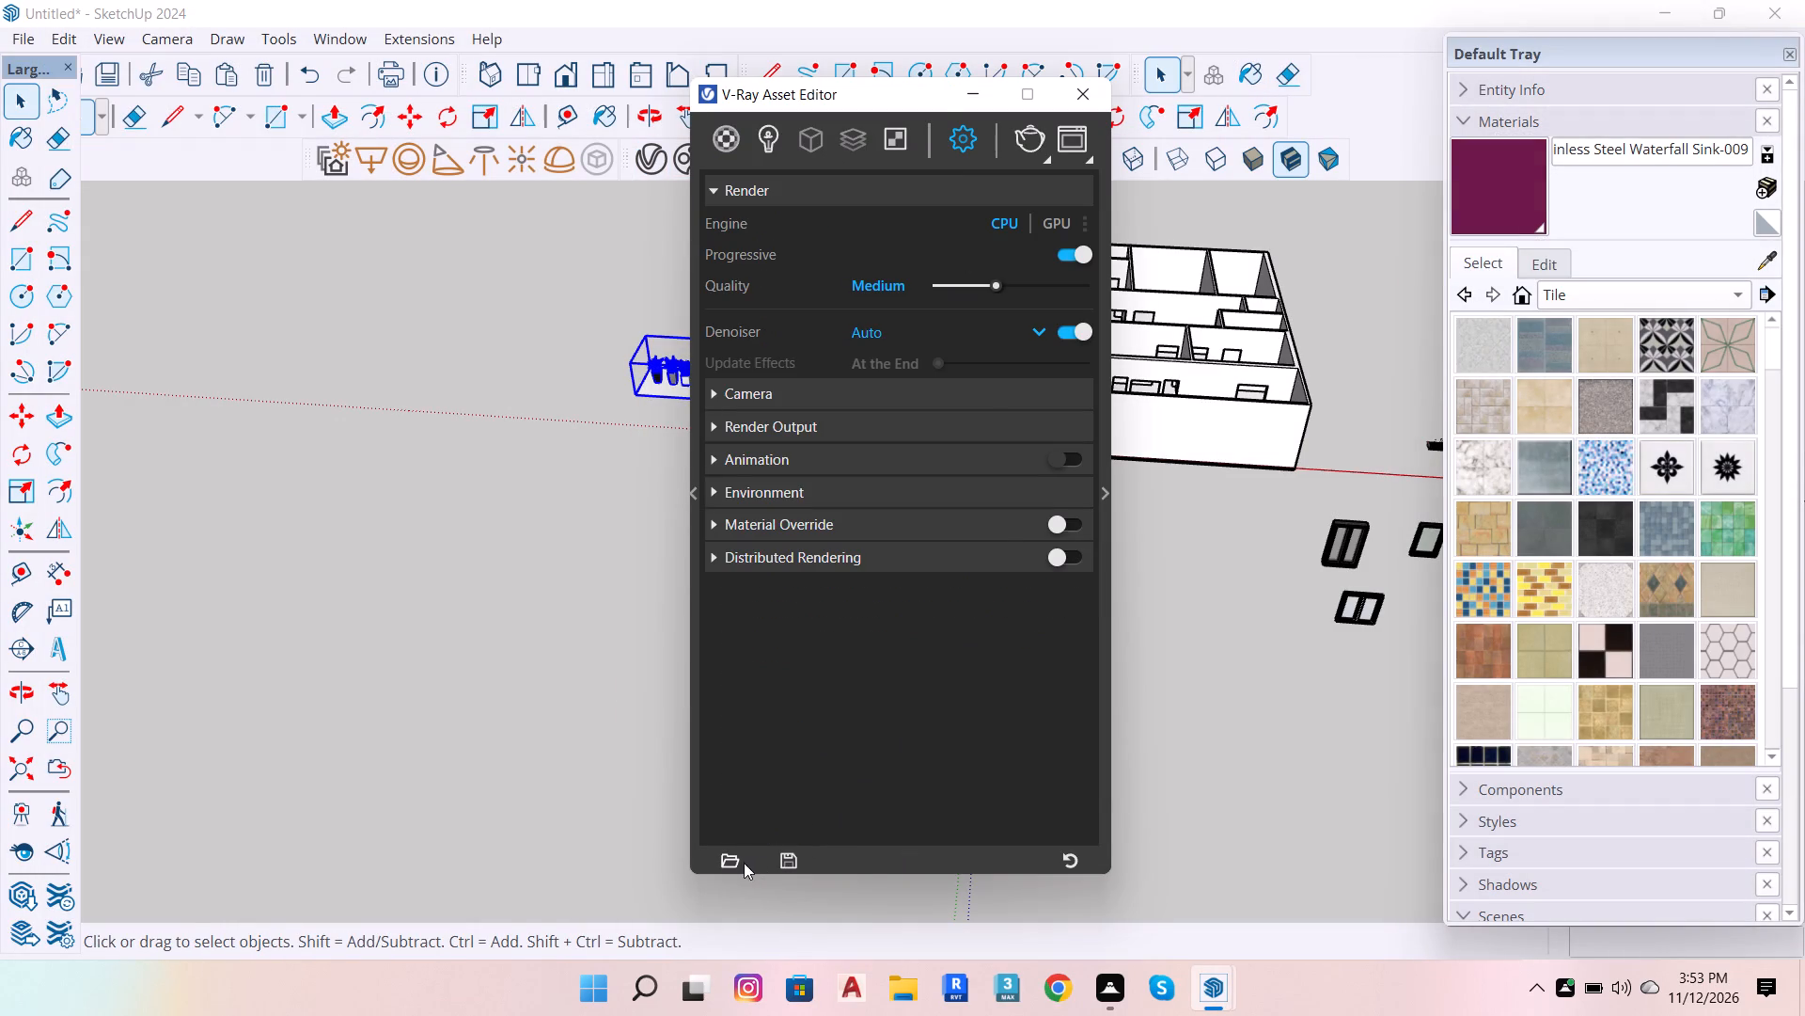
pyautogui.click(733, 863)
pyautogui.click(1494, 308)
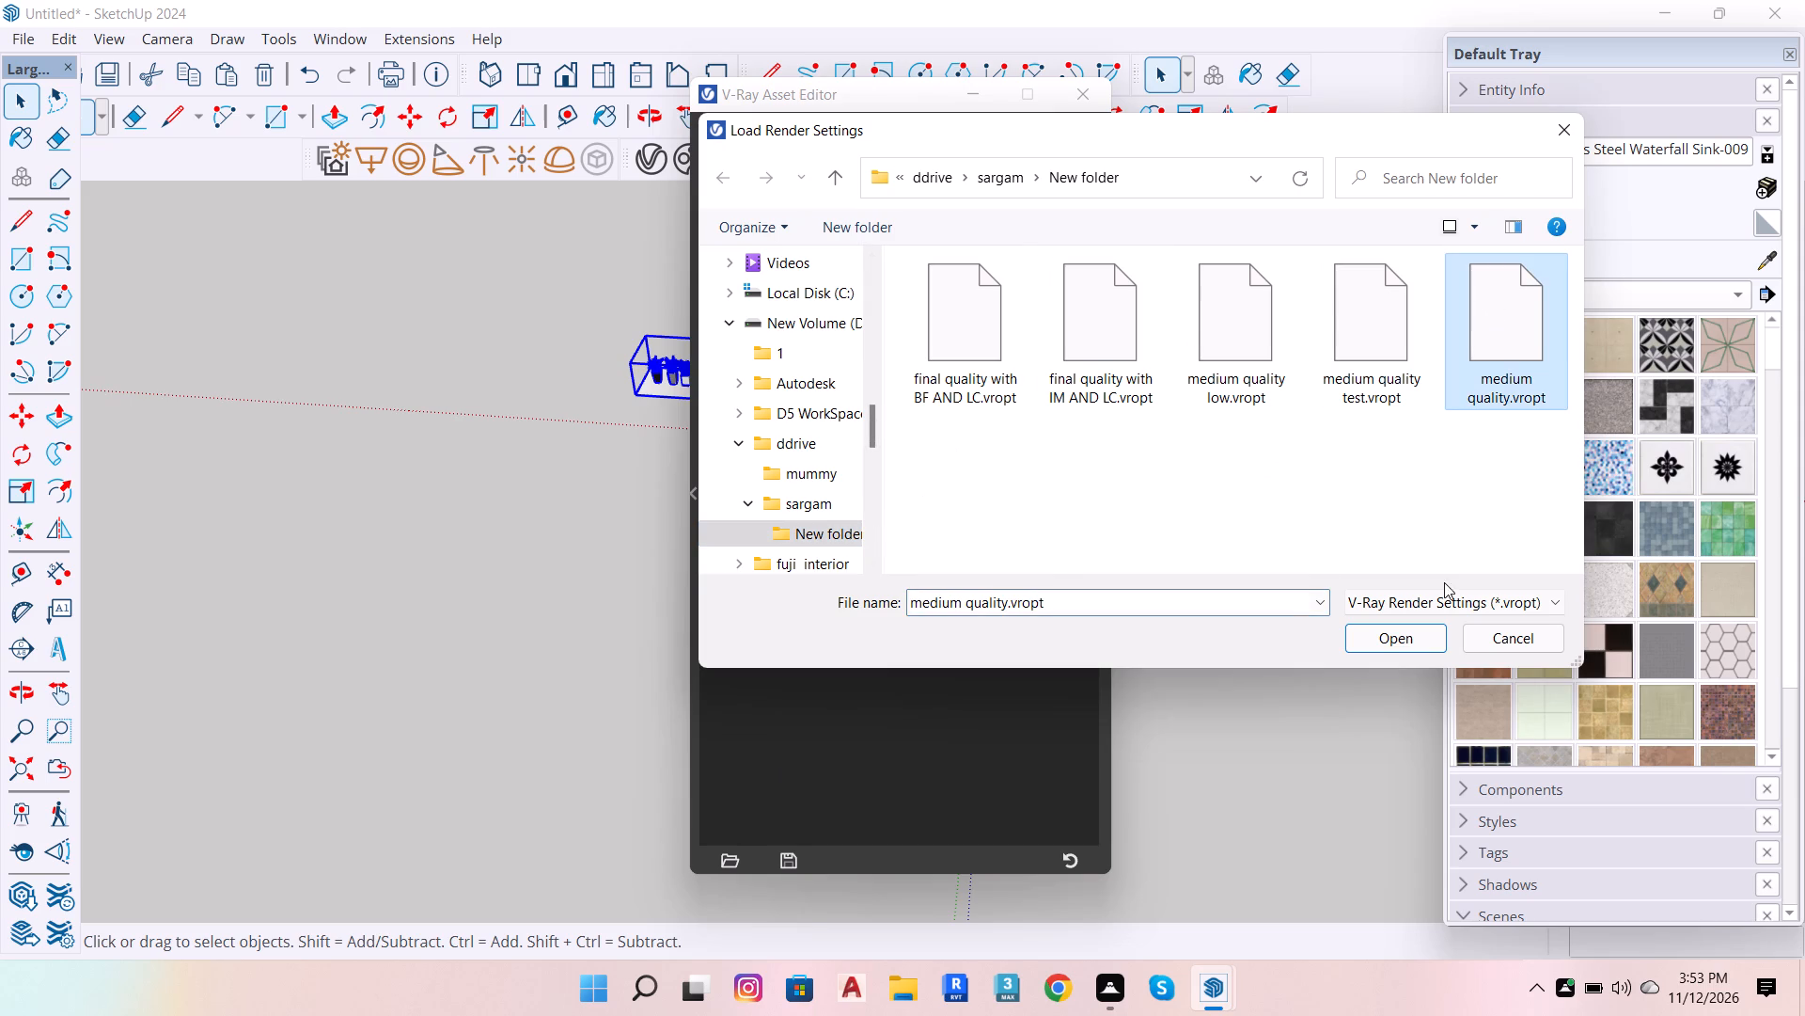
pyautogui.click(1411, 645)
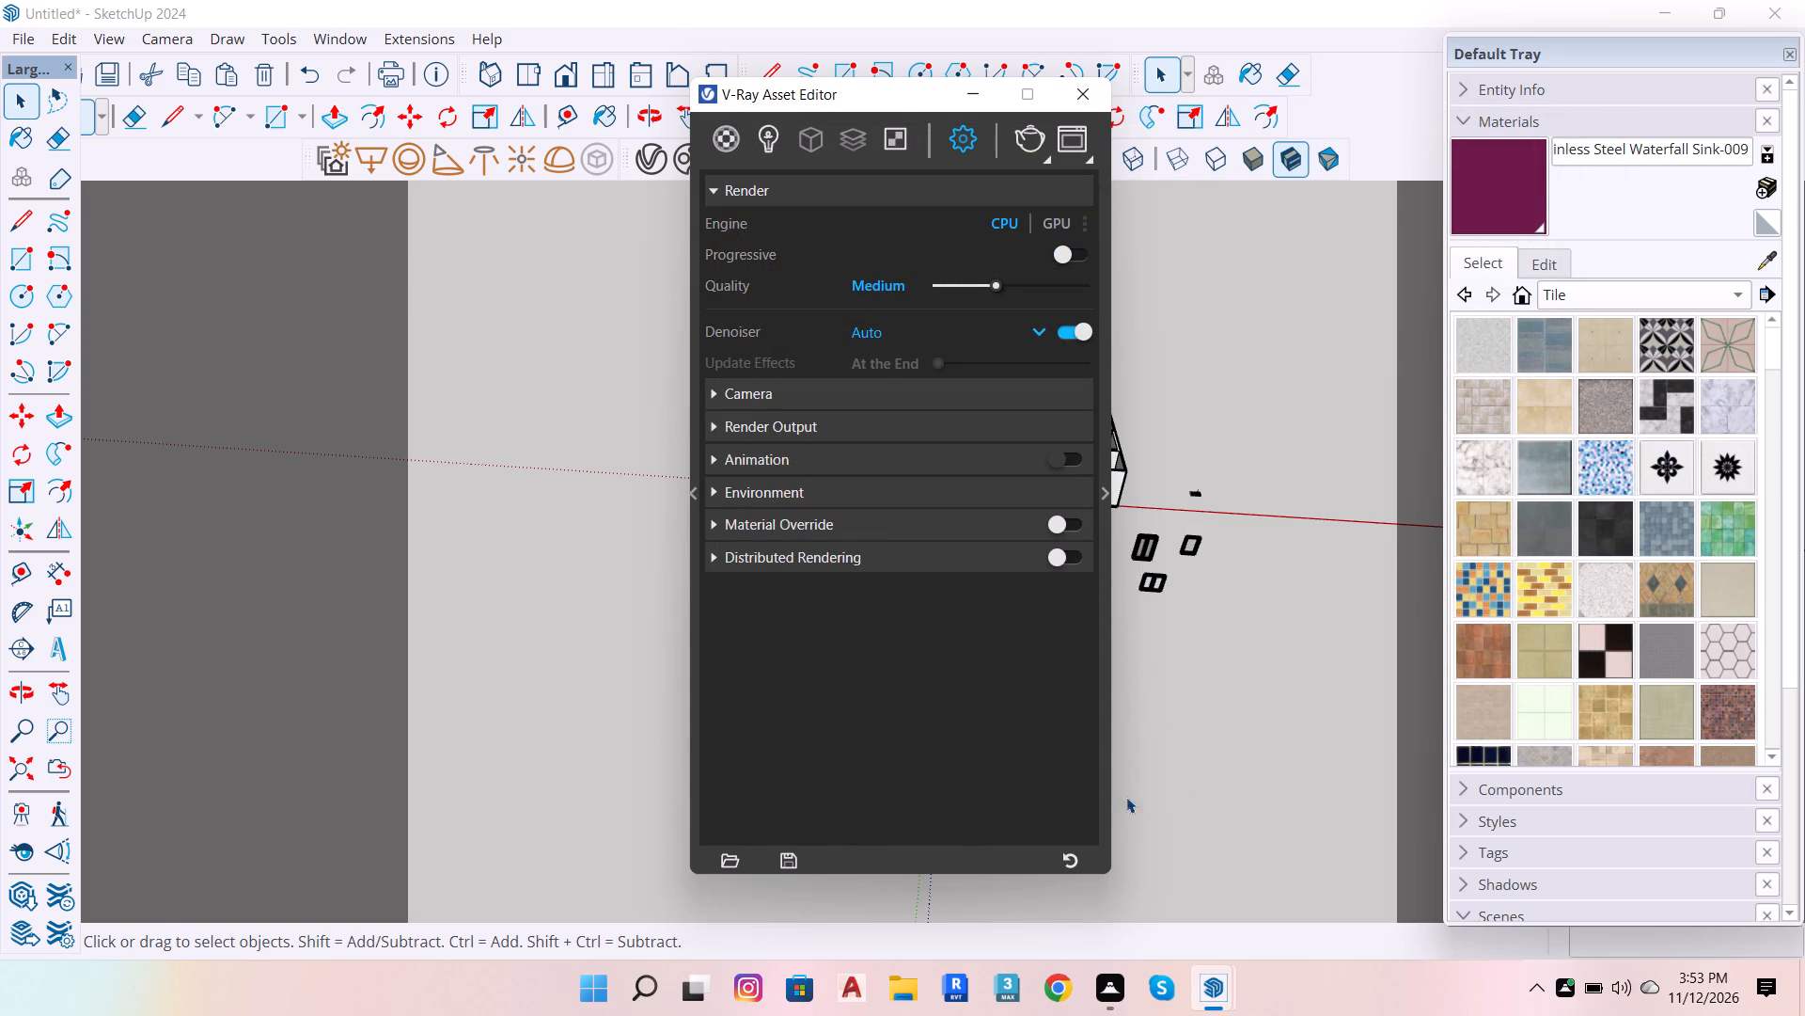
pyautogui.click(1062, 874)
pyautogui.click(1107, 103)
# Deselect the potted plants component and start a V-Ray render of a close front view of the three pots.
pyautogui.scroll(6, 786, 527)
pyautogui.scroll(7, 652, 423)
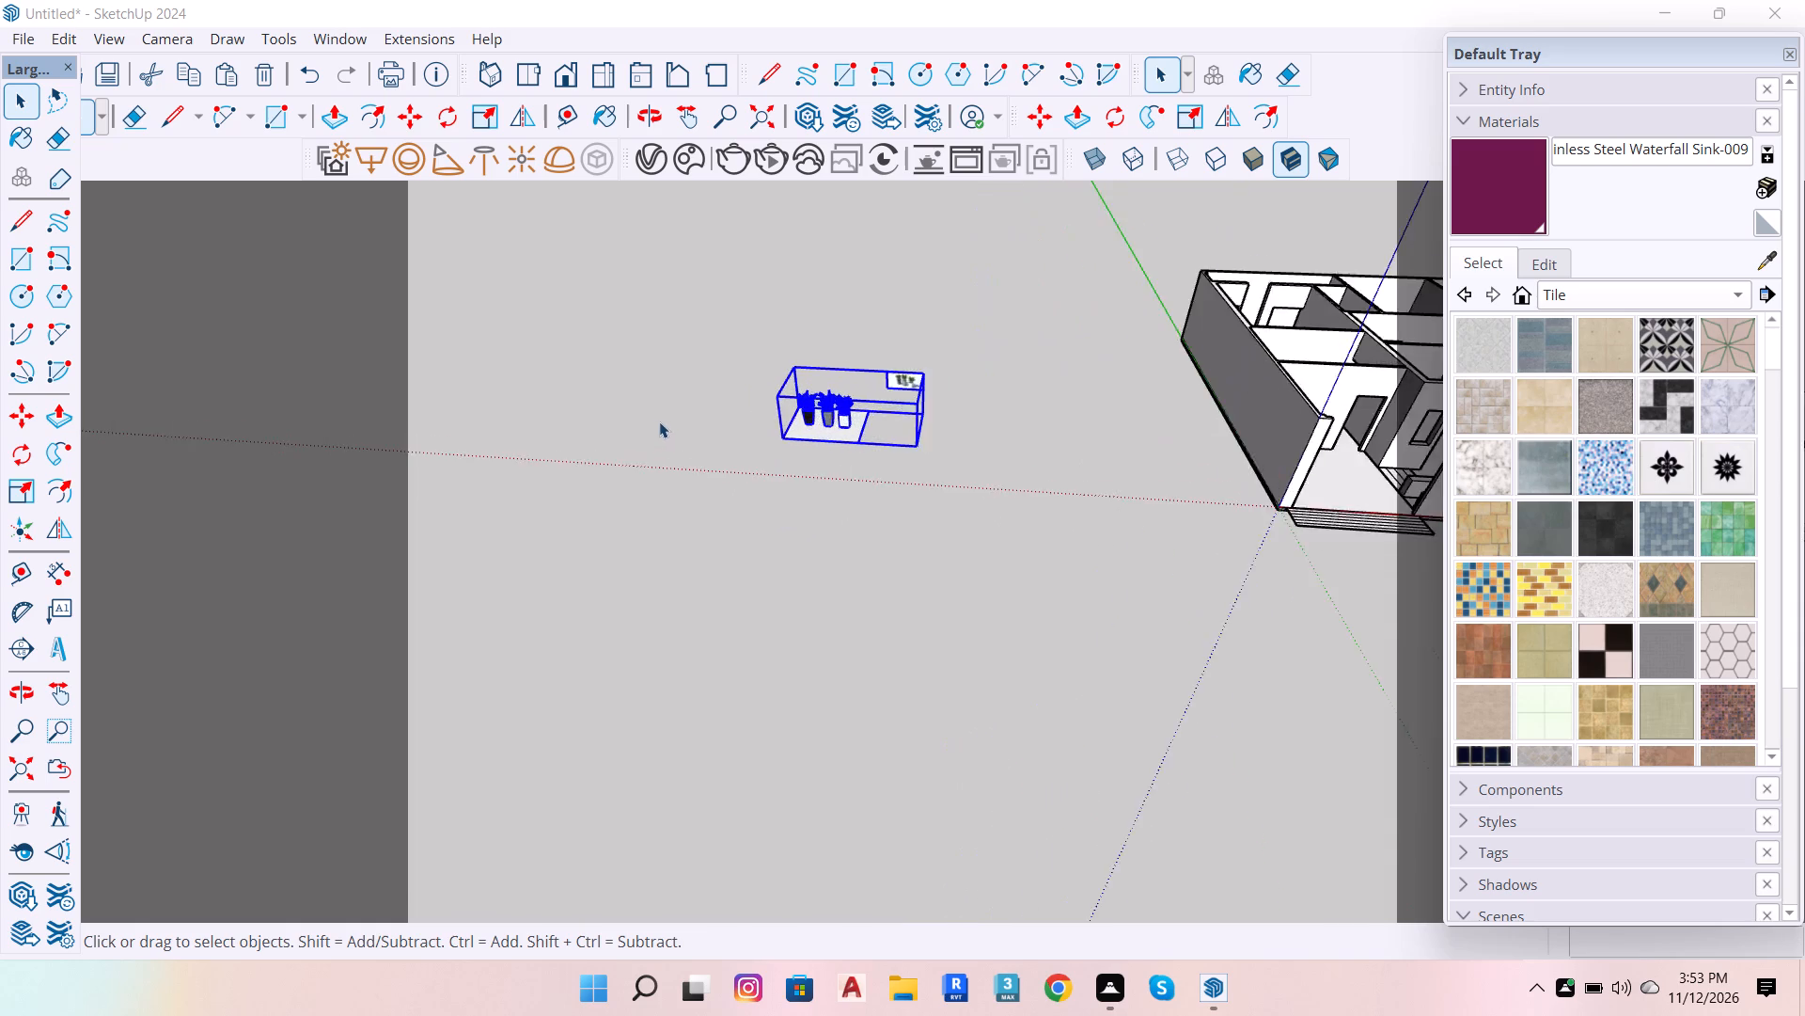
pyautogui.scroll(20, 659, 421)
pyautogui.scroll(5, 659, 421)
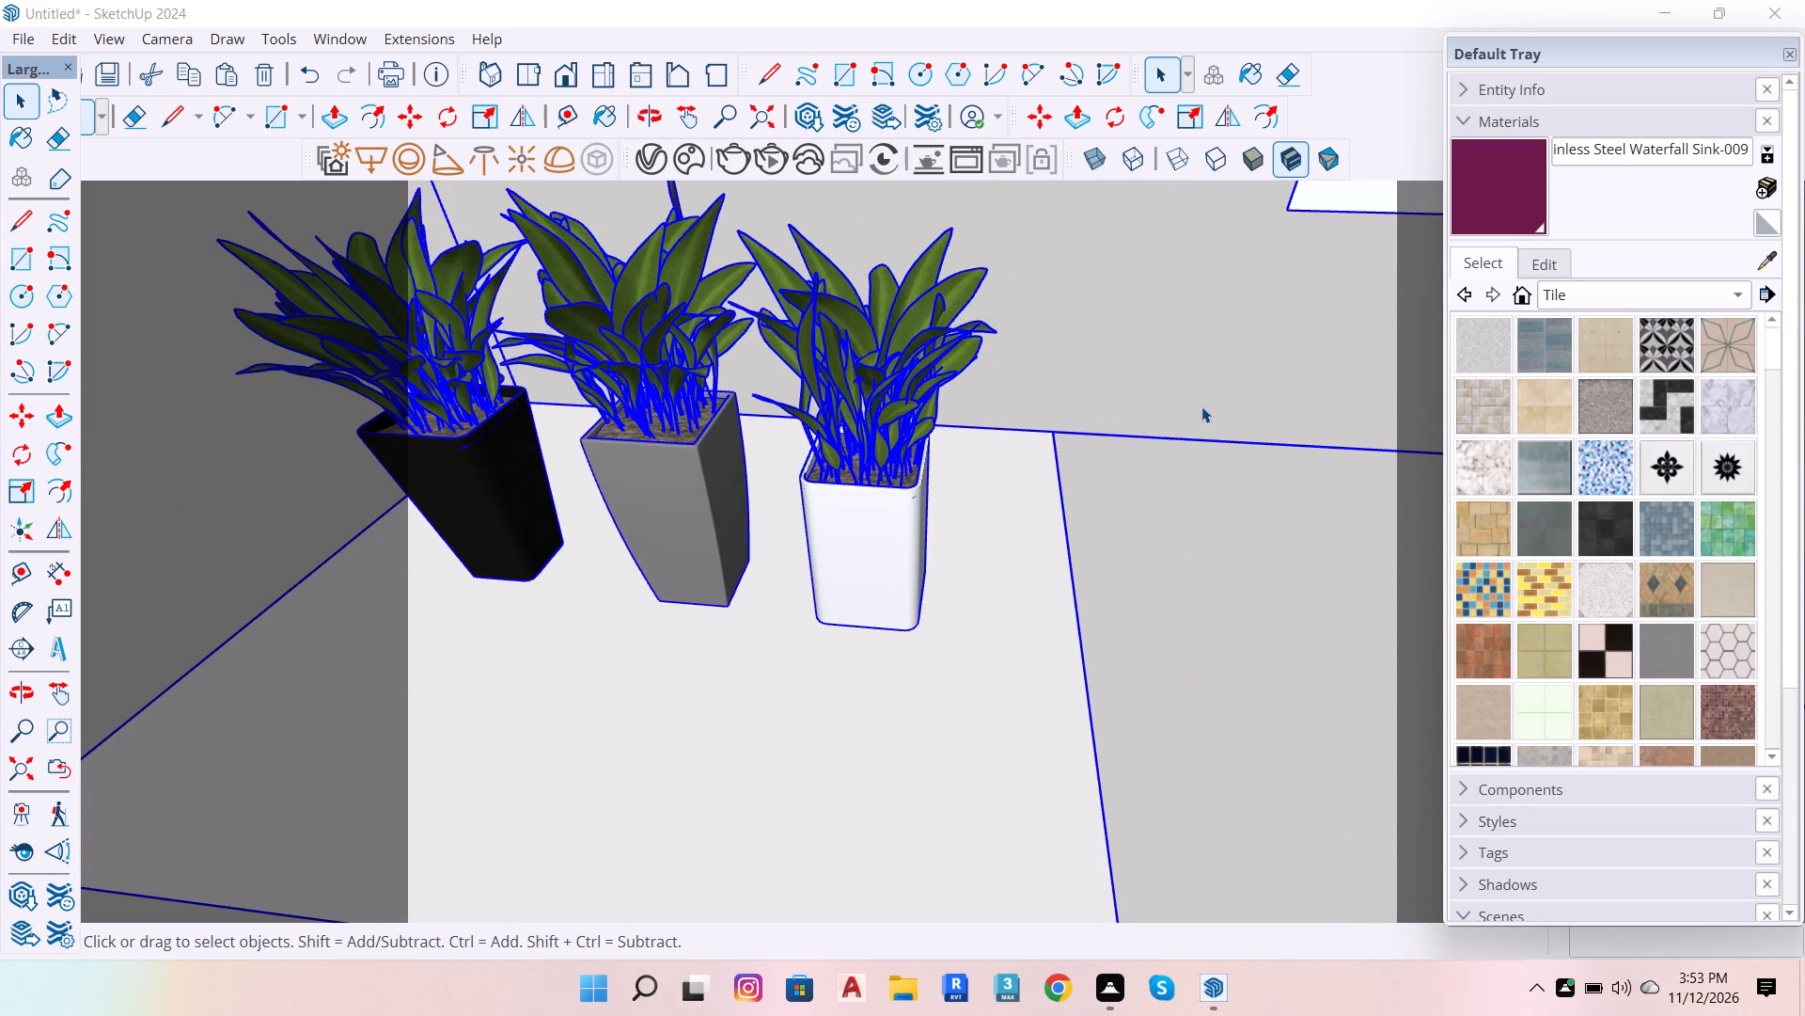
pyautogui.click(1201, 405)
pyautogui.scroll(-7, 1232, 468)
pyautogui.scroll(2, 979, 474)
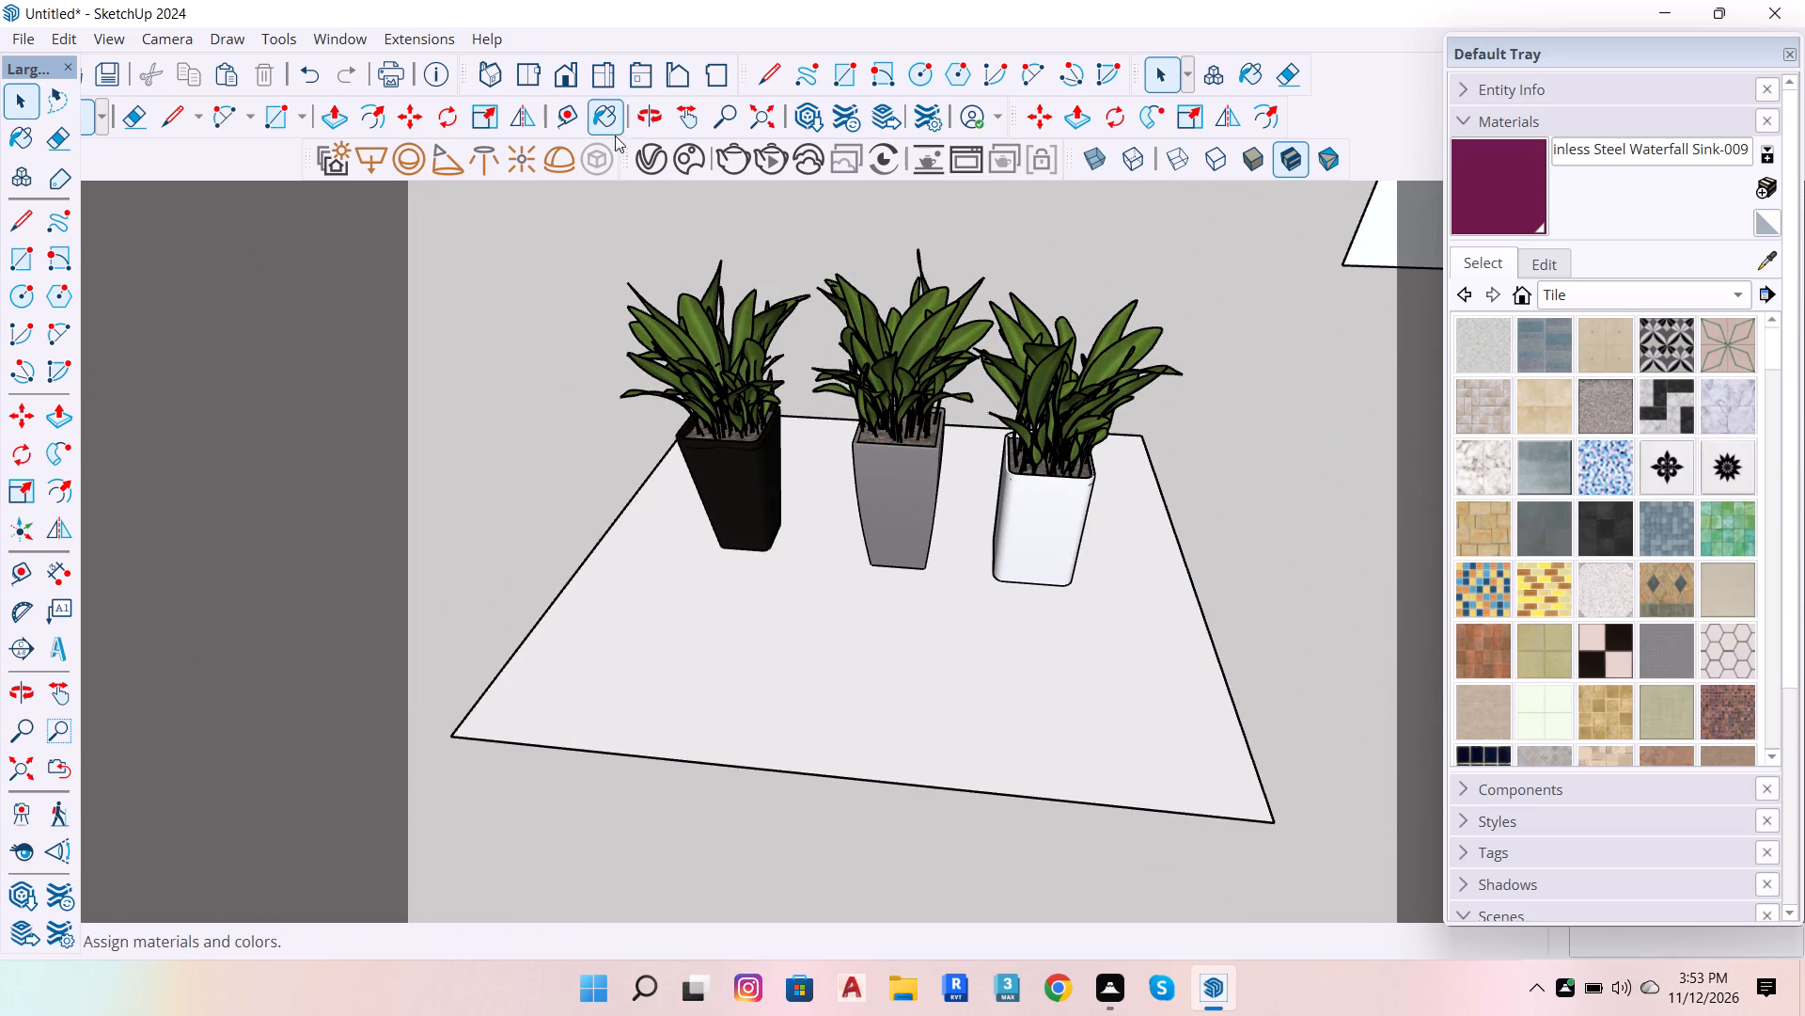
pyautogui.click(657, 127)
pyautogui.moveTo(1008, 598); pyautogui.dragTo(1074, 485)
pyautogui.scroll(-5, 1111, 586)
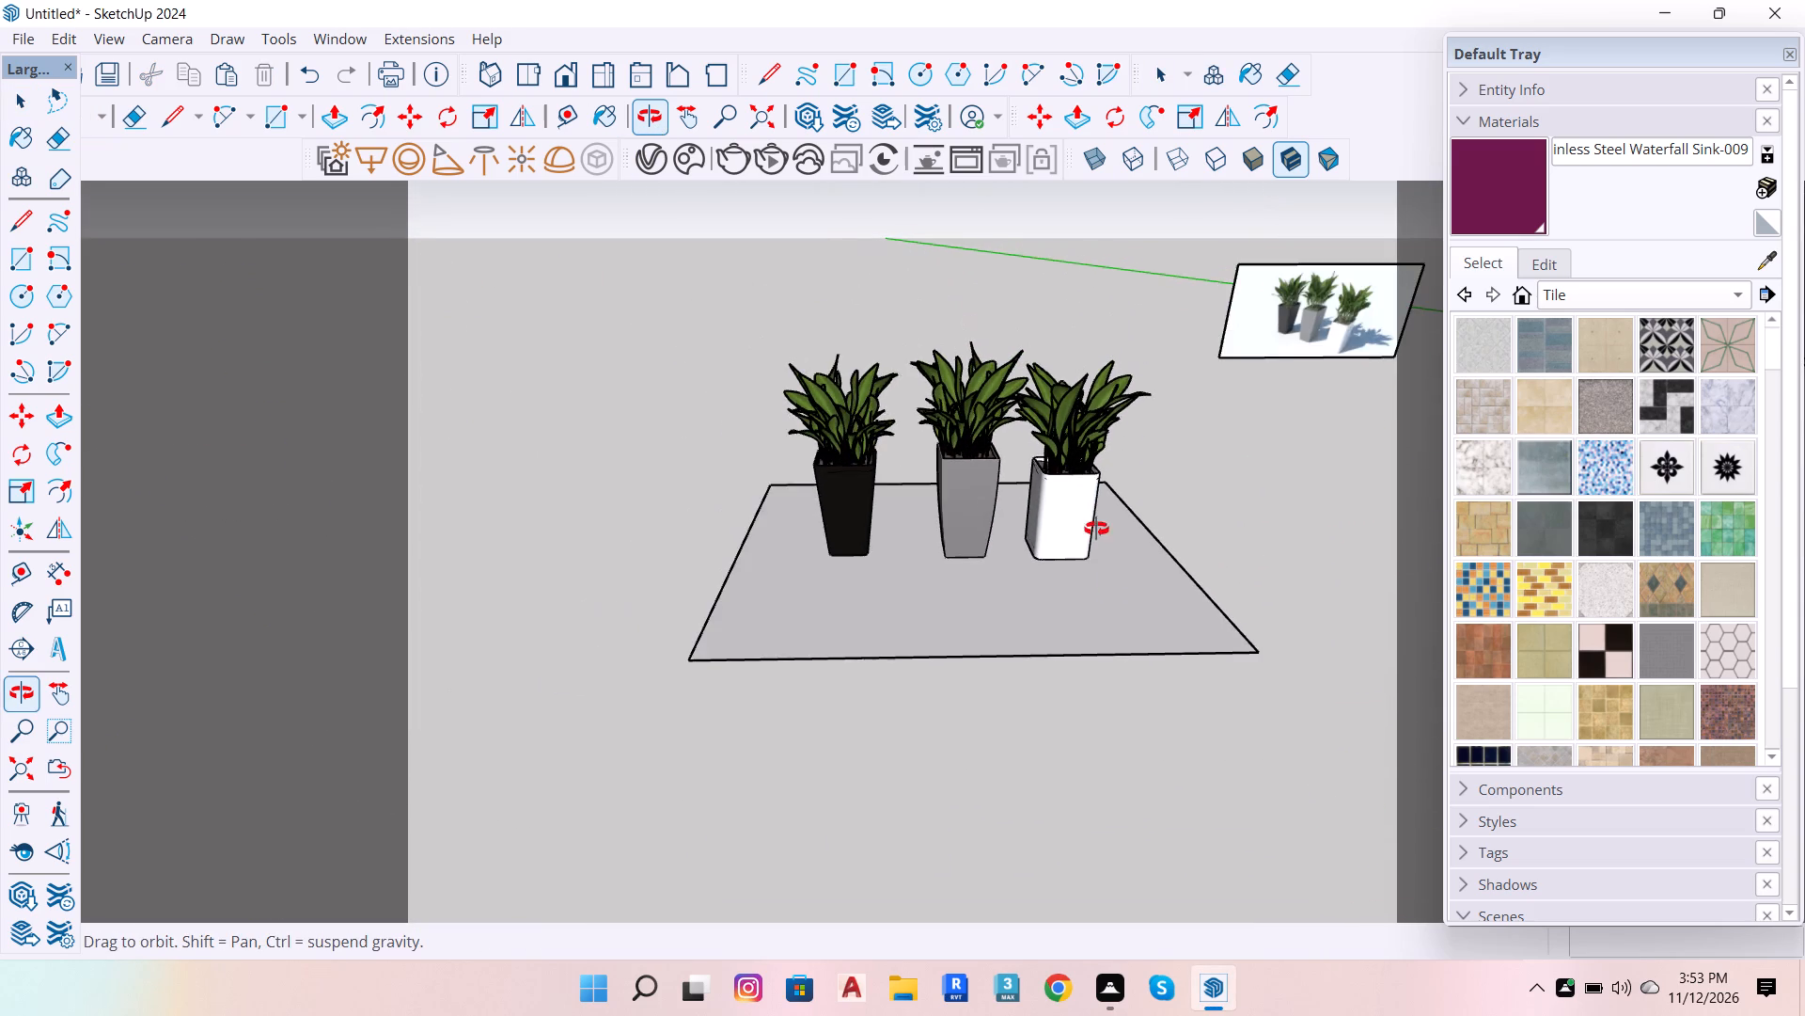
pyautogui.scroll(5, 1077, 464)
pyautogui.moveTo(1008, 416); pyautogui.dragTo(1012, 367)
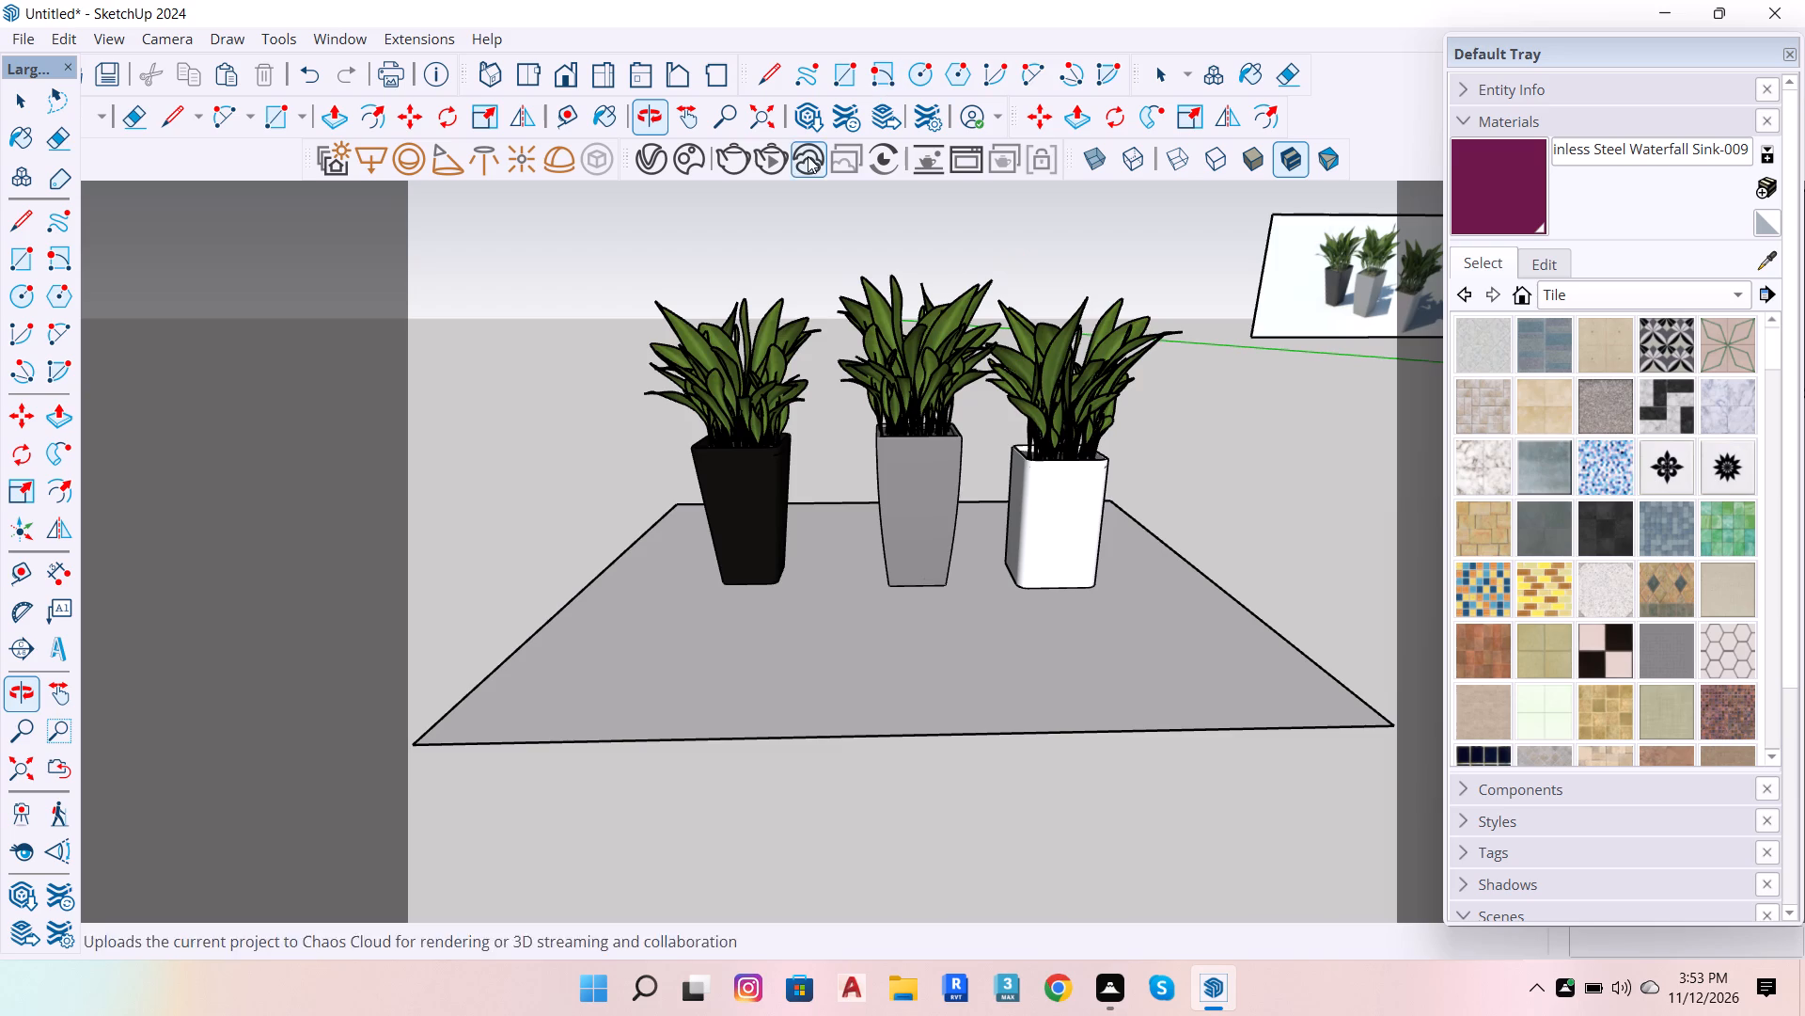
pyautogui.click(747, 162)
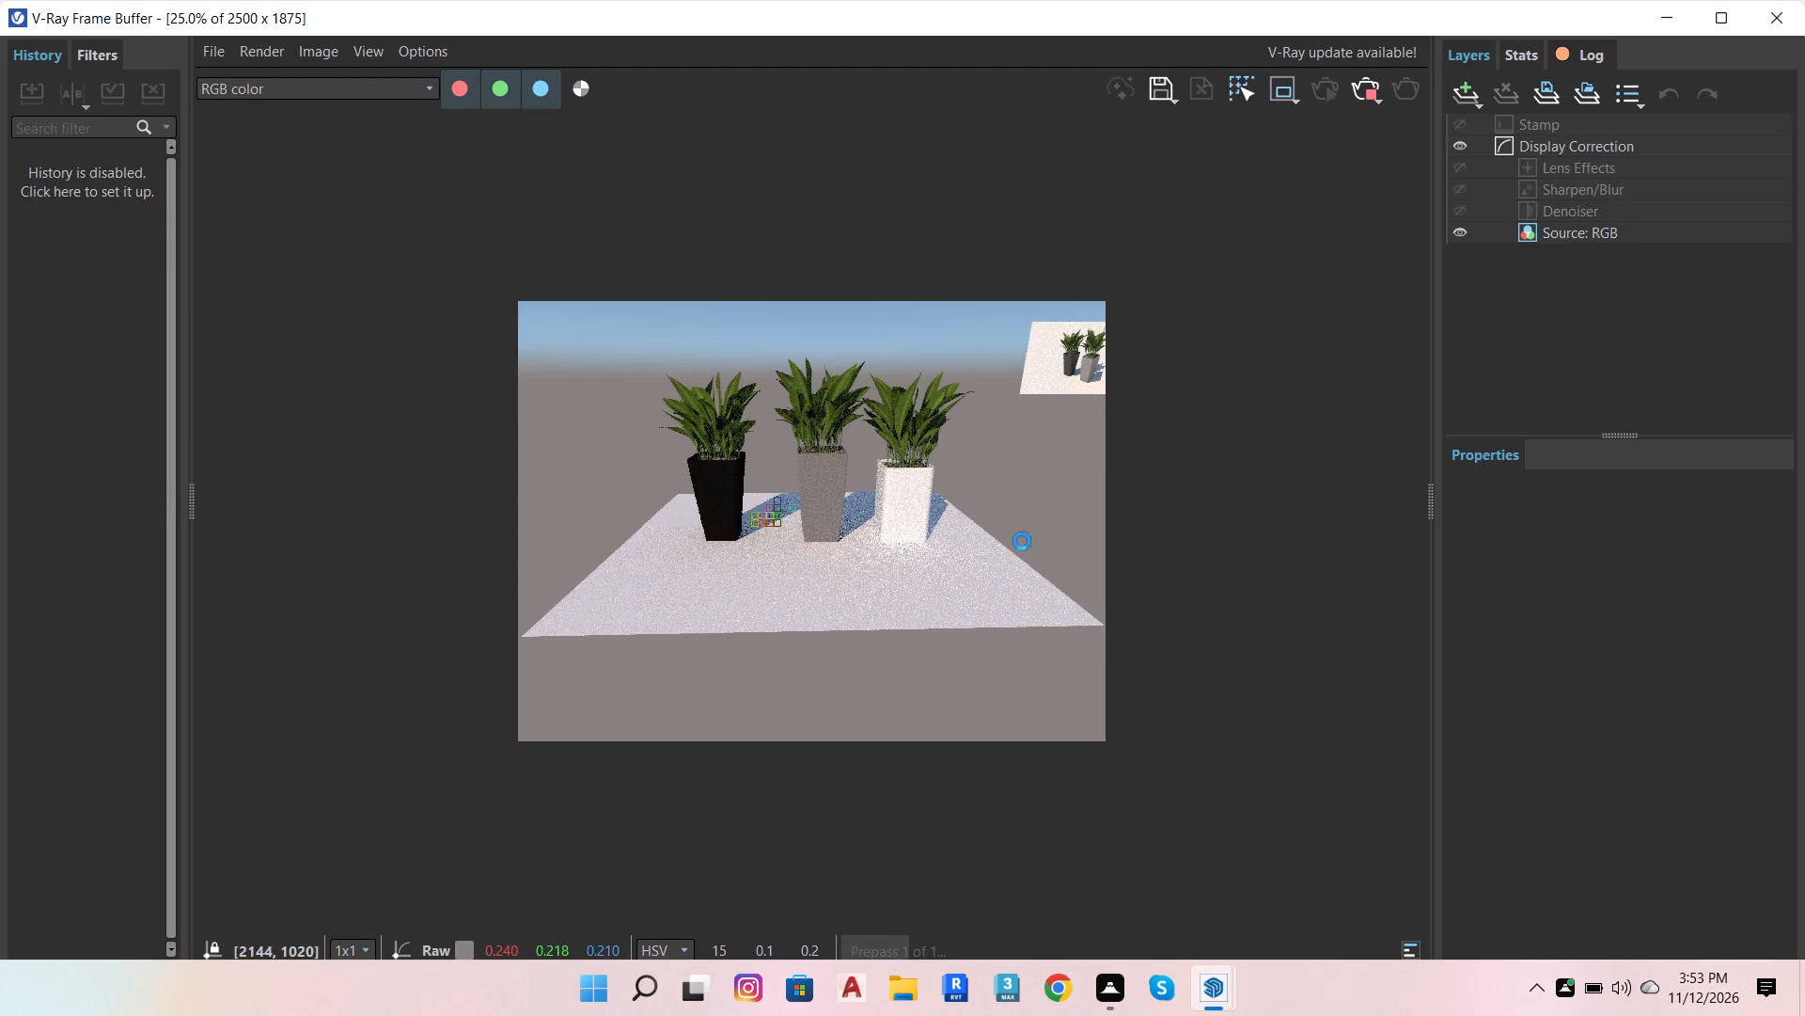
# Examine the render of the three potted plants as it progresses, checking the whole image and the pots' shadows.
pyautogui.scroll(3, 832, 376)
pyautogui.scroll(-1, 832, 375)
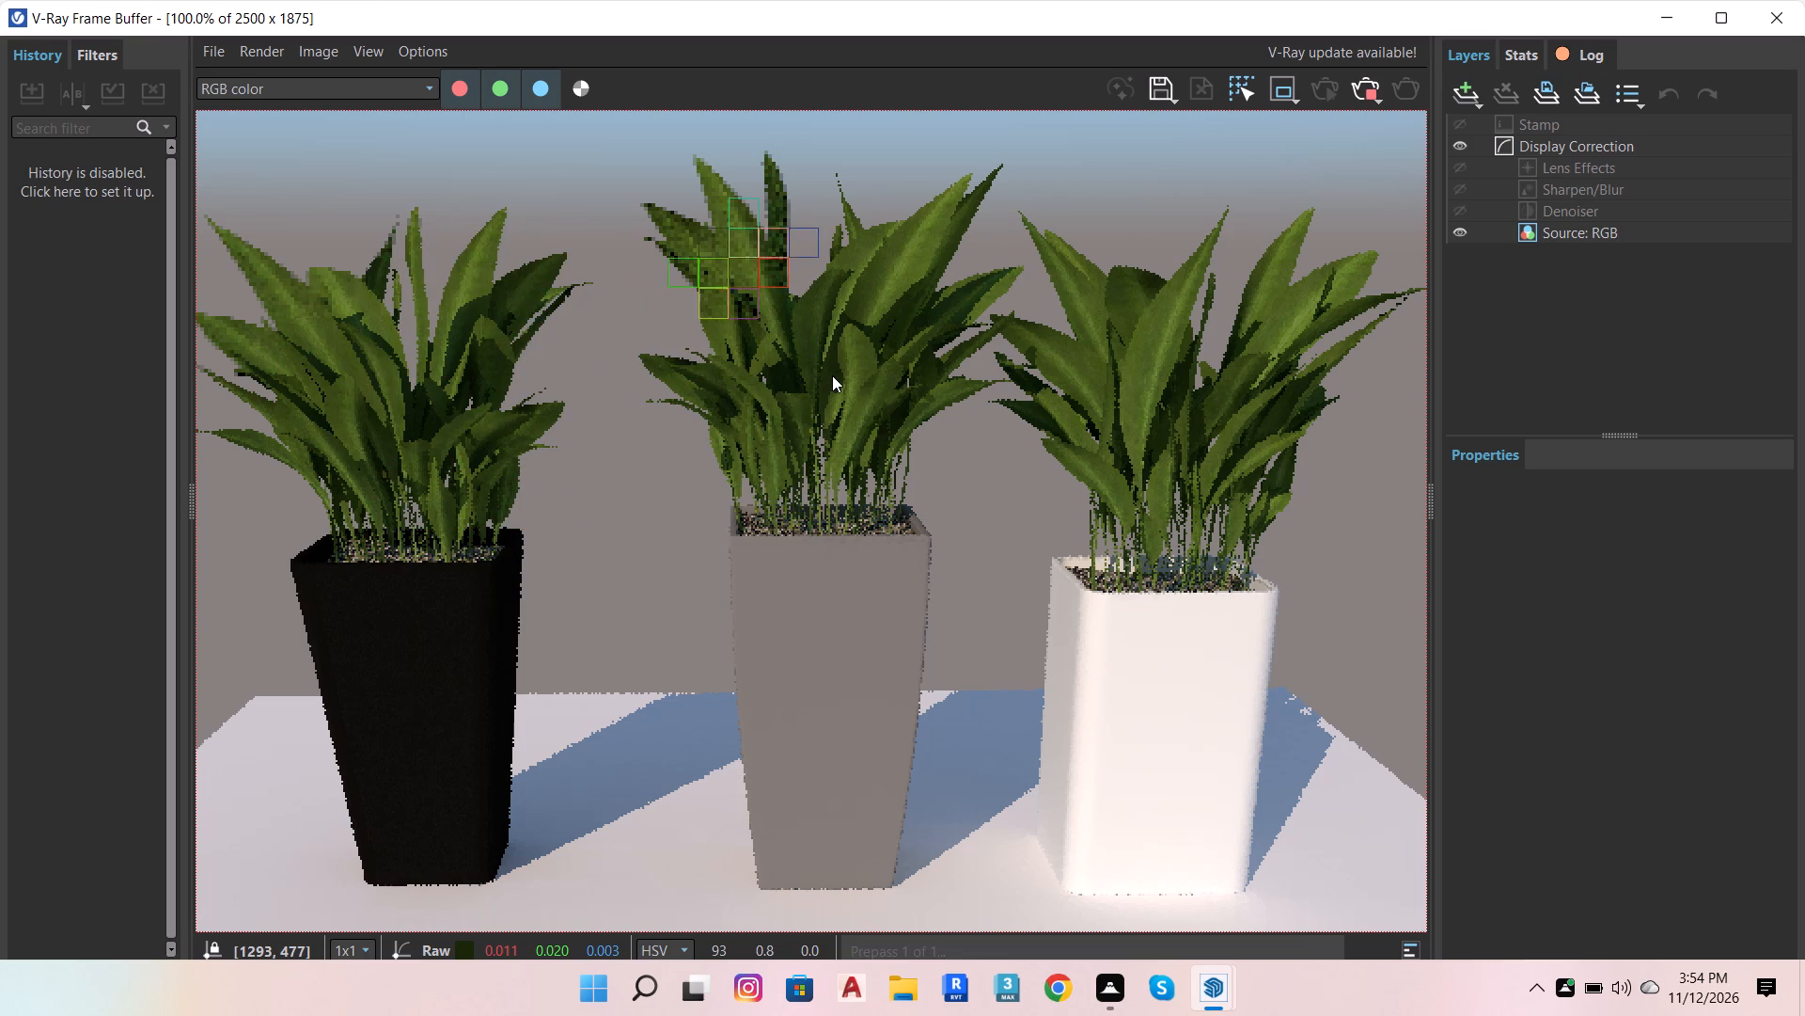
pyautogui.scroll(-3, 981, 405)
pyautogui.scroll(1, 930, 420)
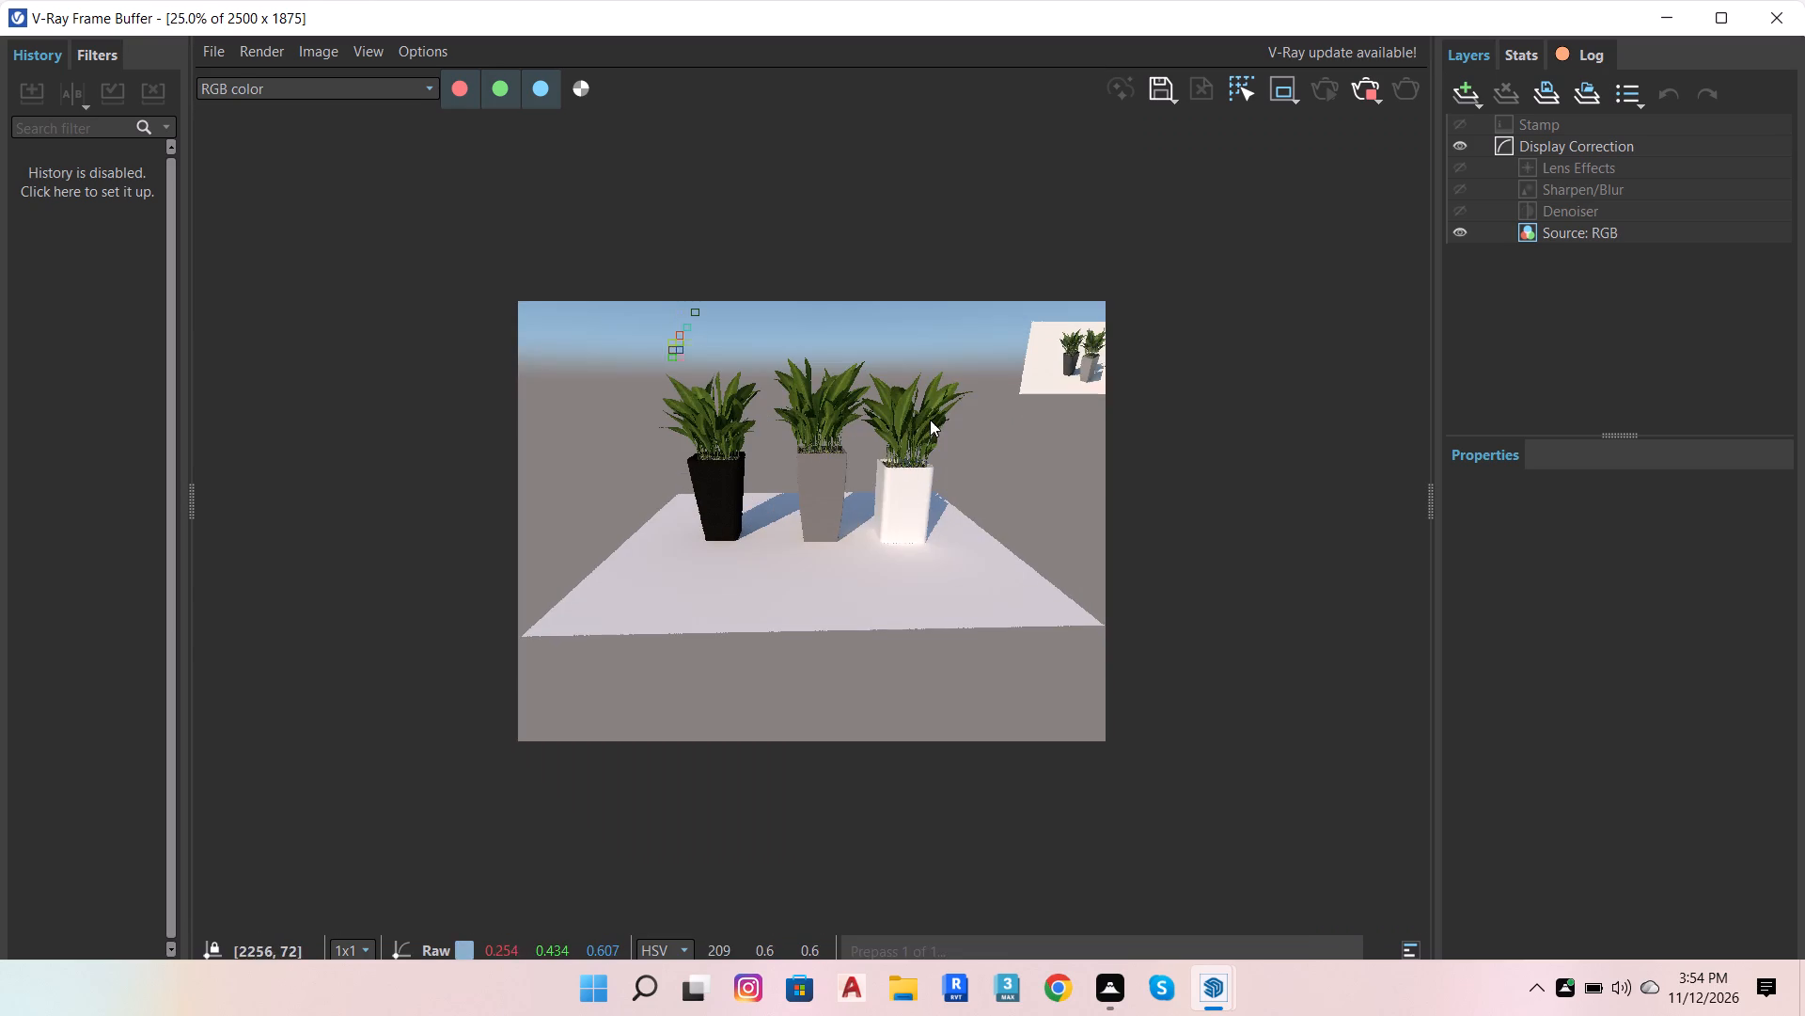
pyautogui.scroll(2, 909, 421)
pyautogui.scroll(-3, 1300, 469)
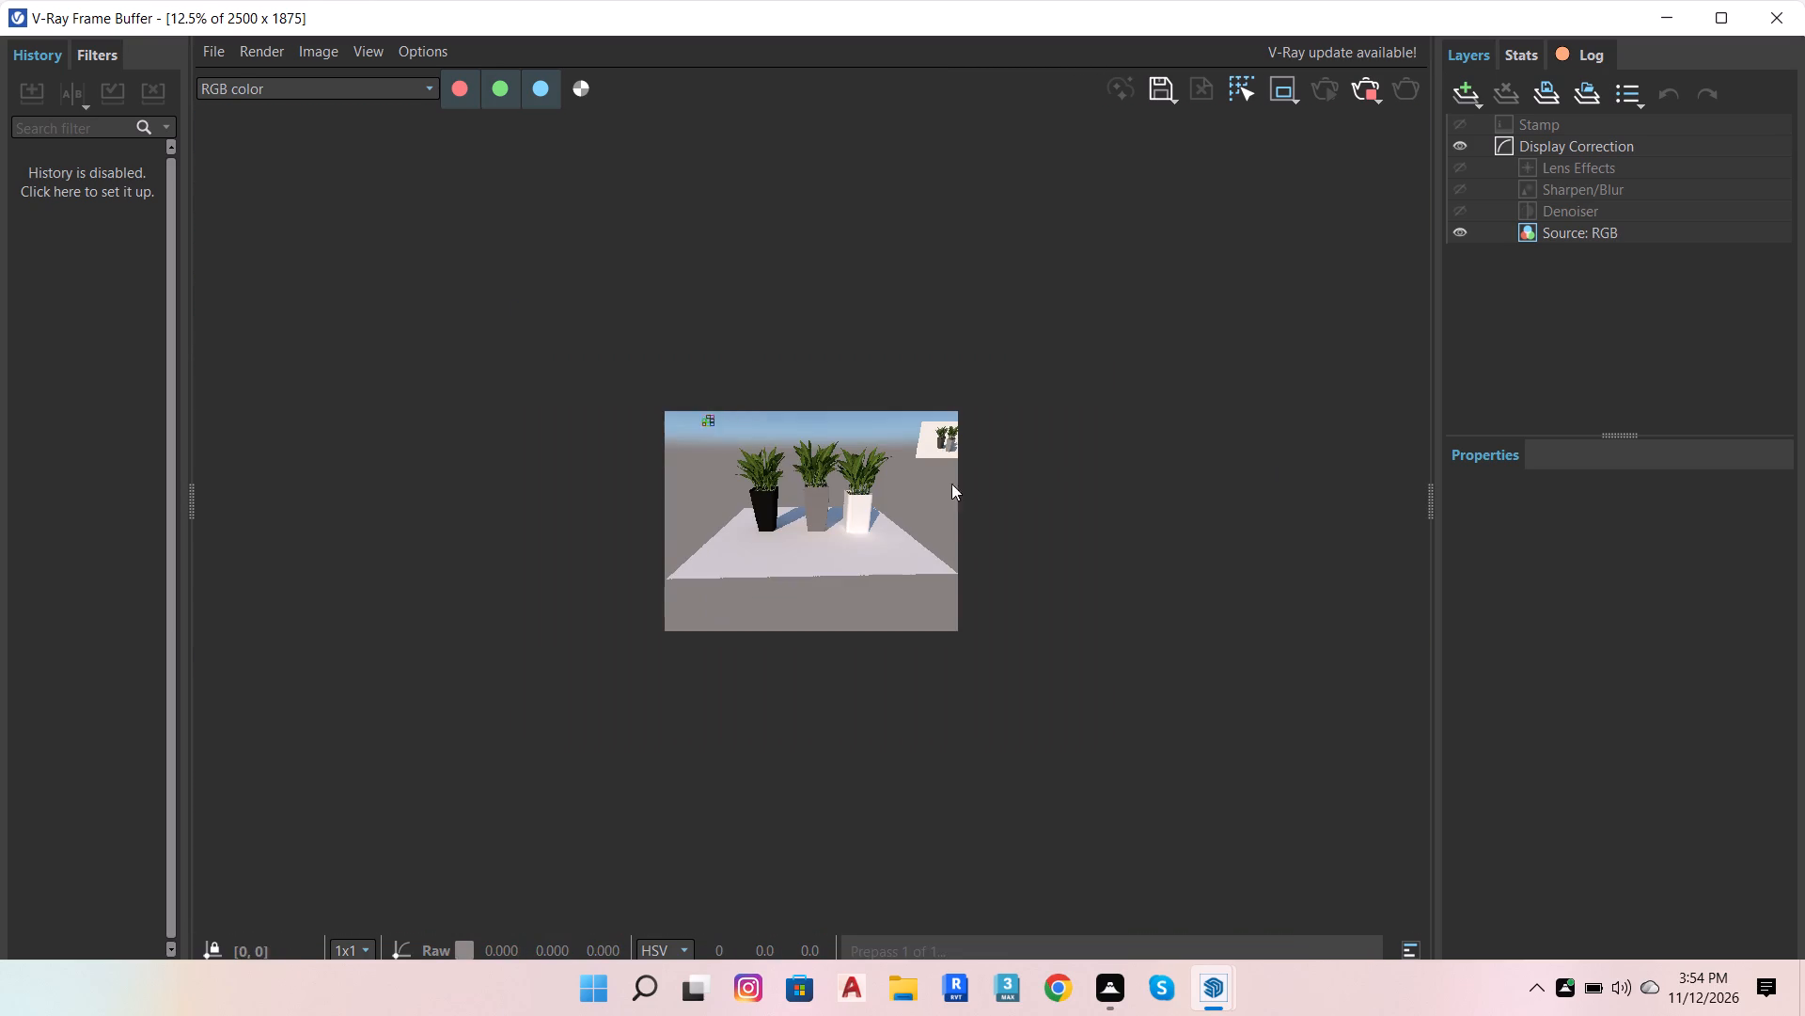
pyautogui.scroll(2, 779, 456)
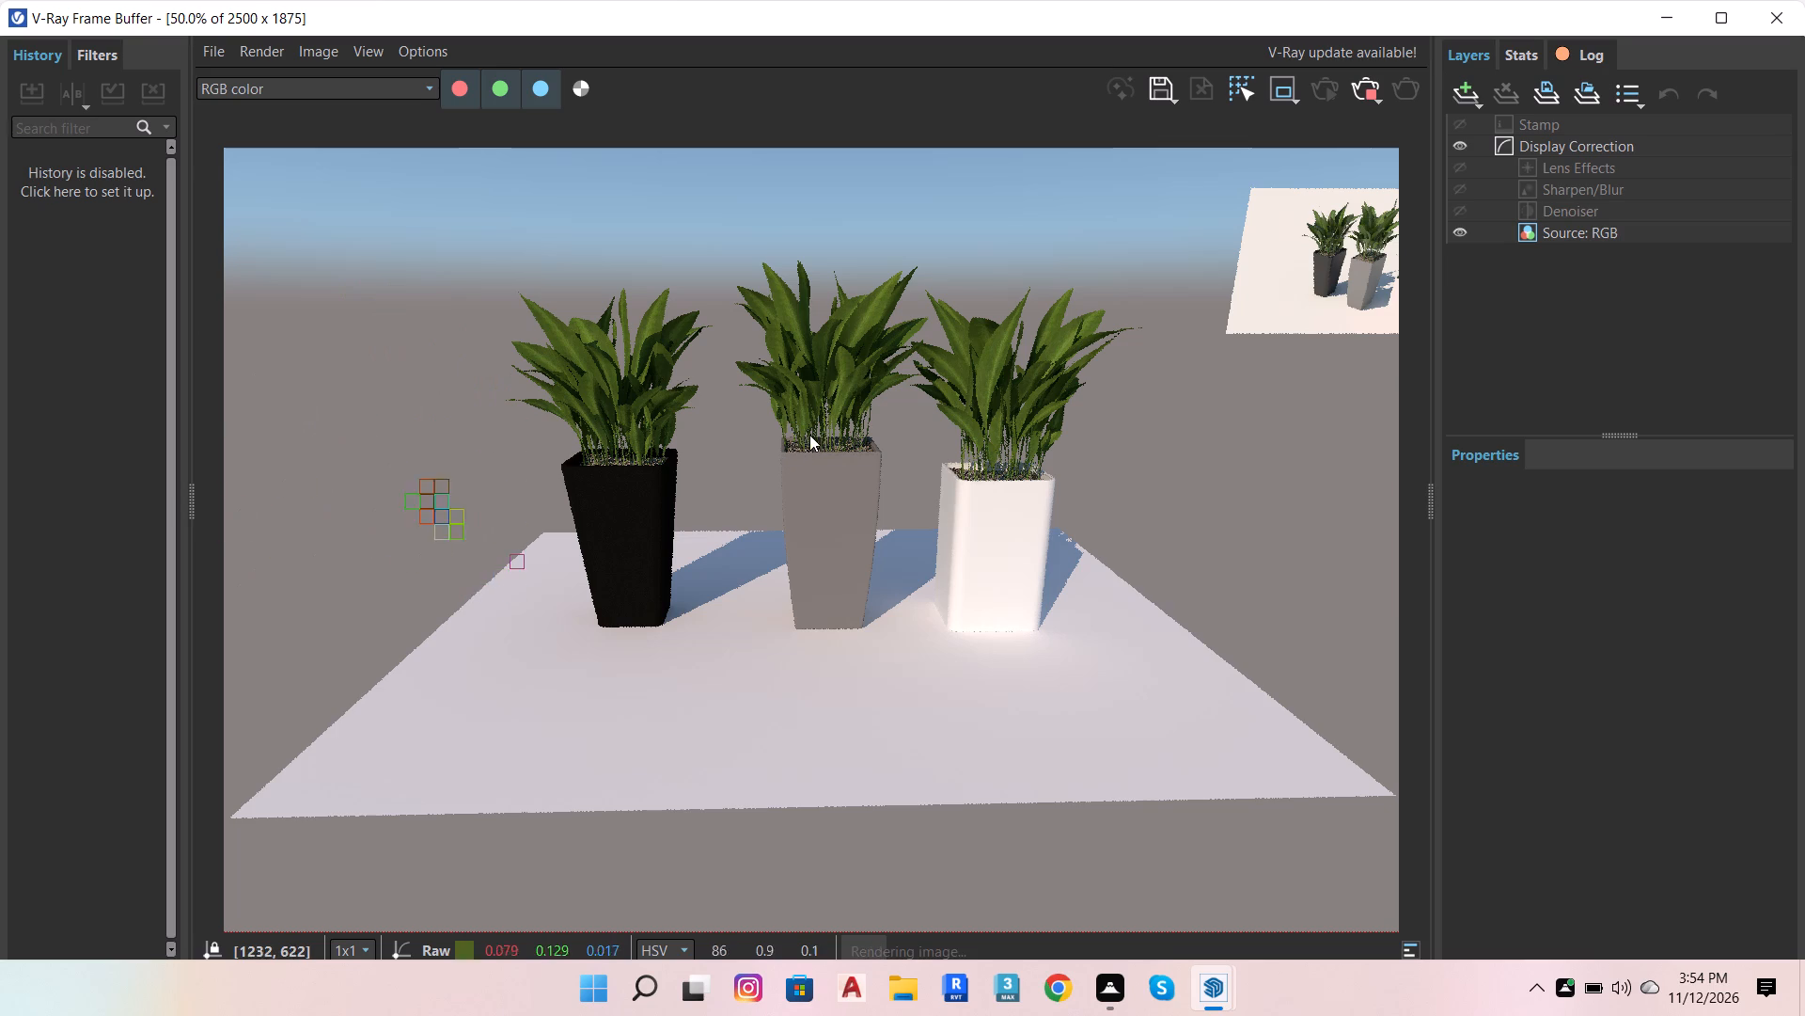
pyautogui.scroll(2, 620, 428)
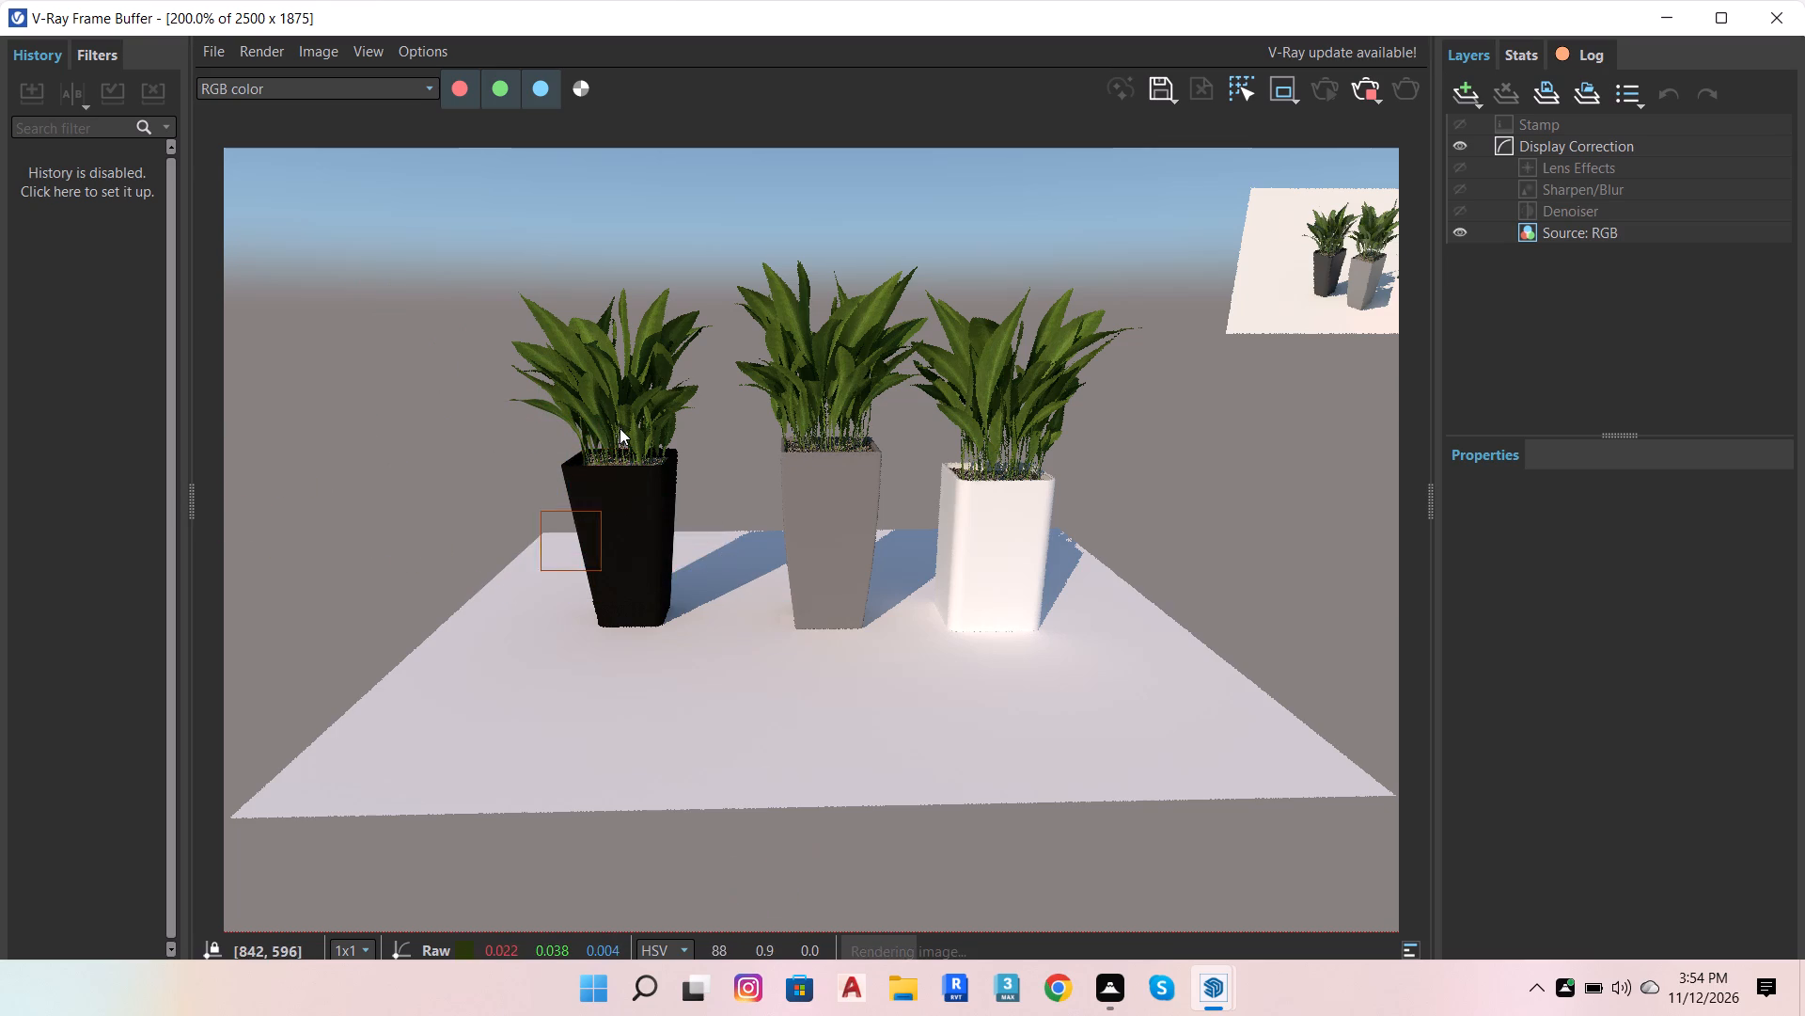
pyautogui.scroll(-3, 595, 466)
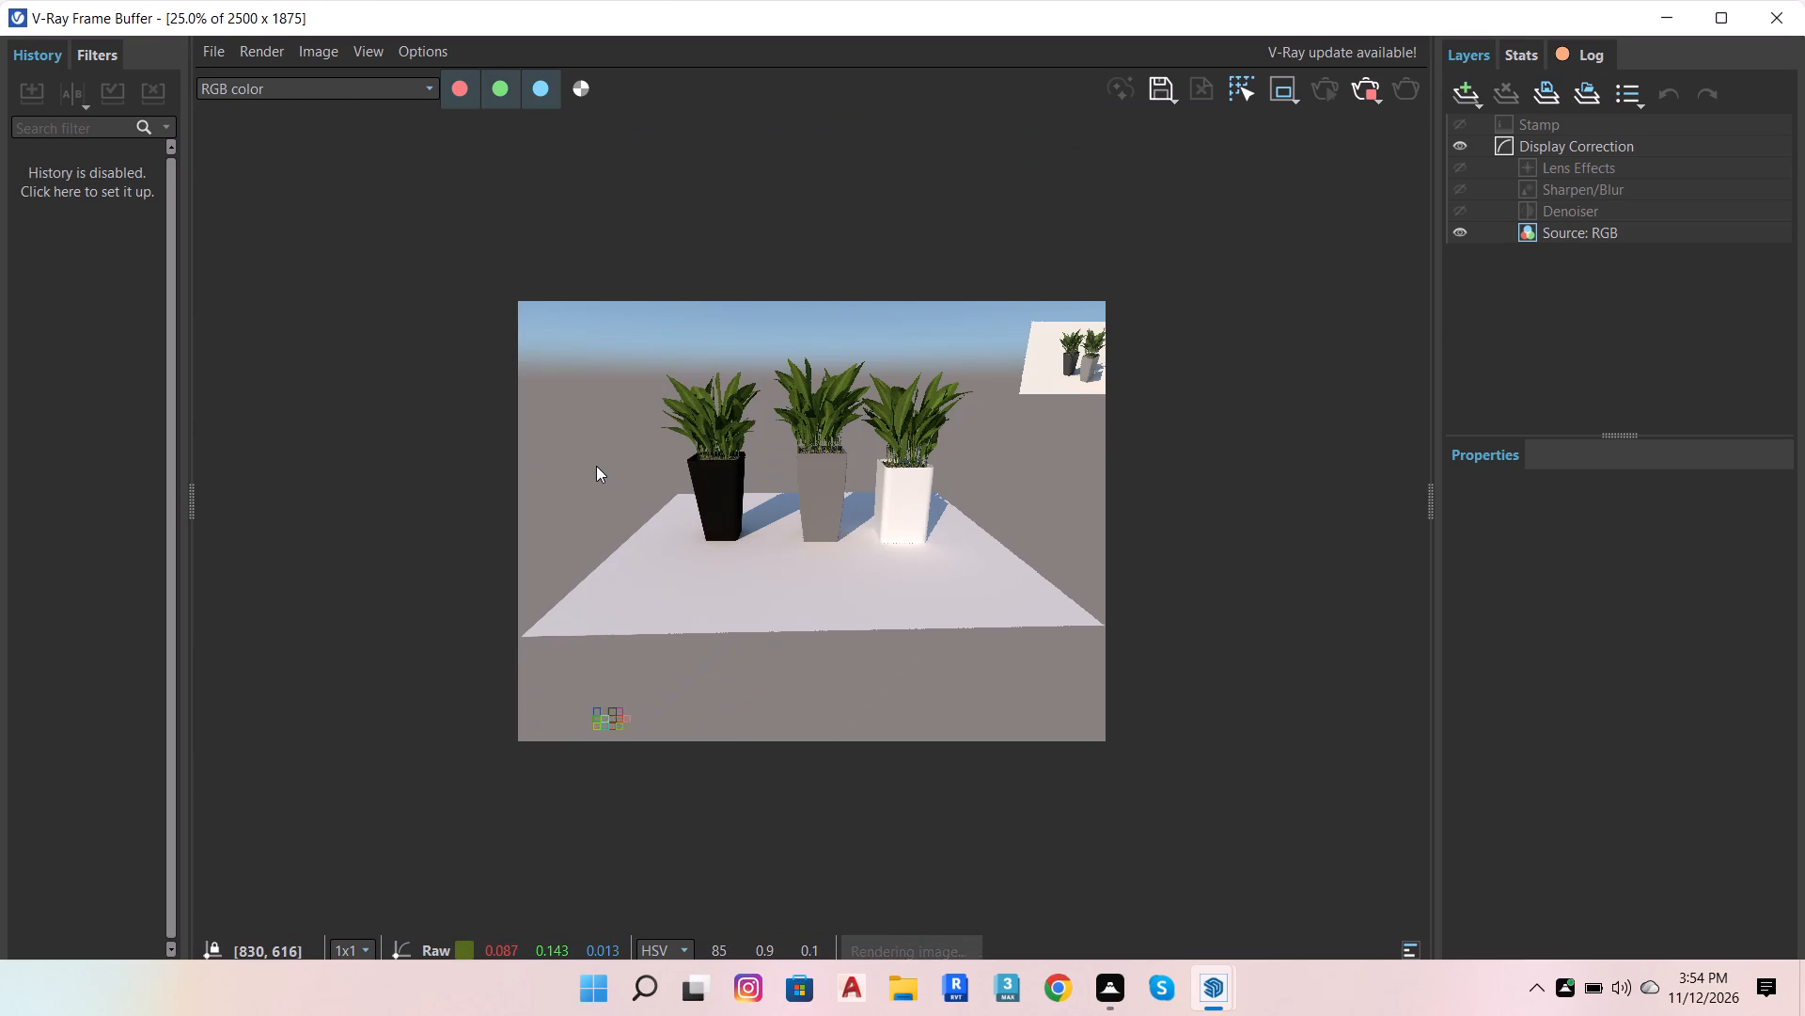
pyautogui.scroll(2, 627, 483)
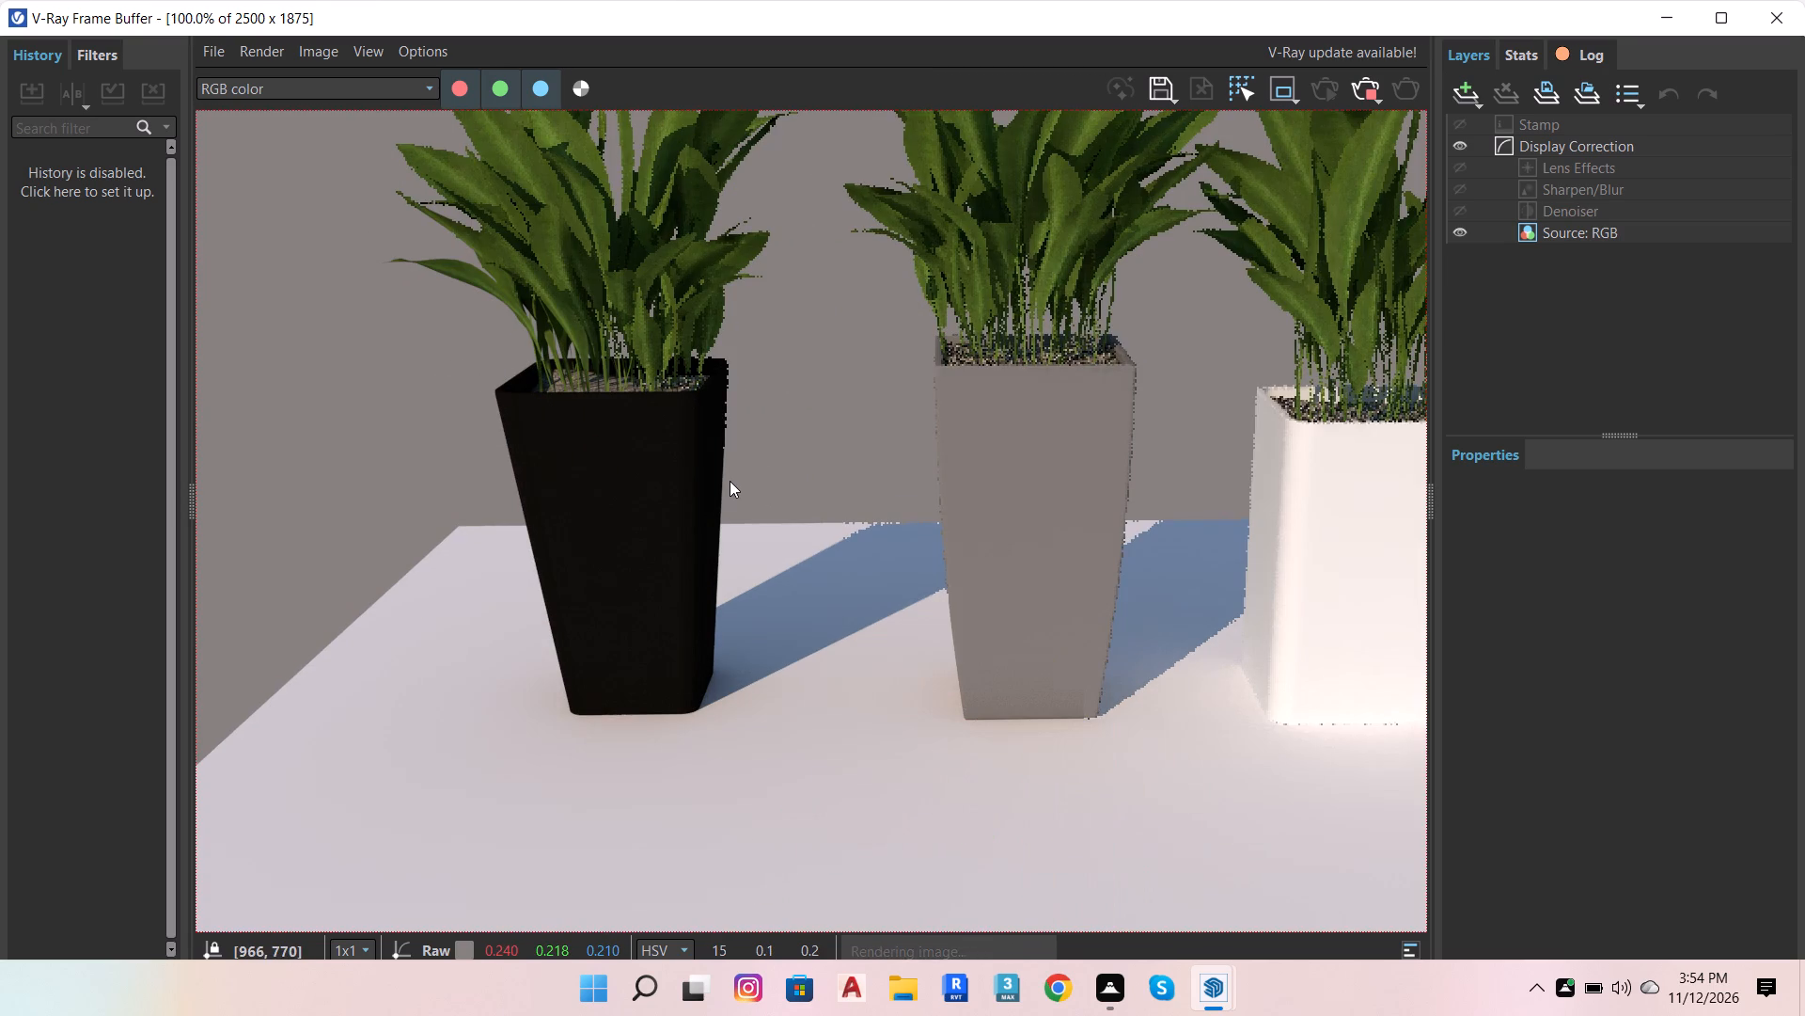
pyautogui.scroll(-1, 631, 477)
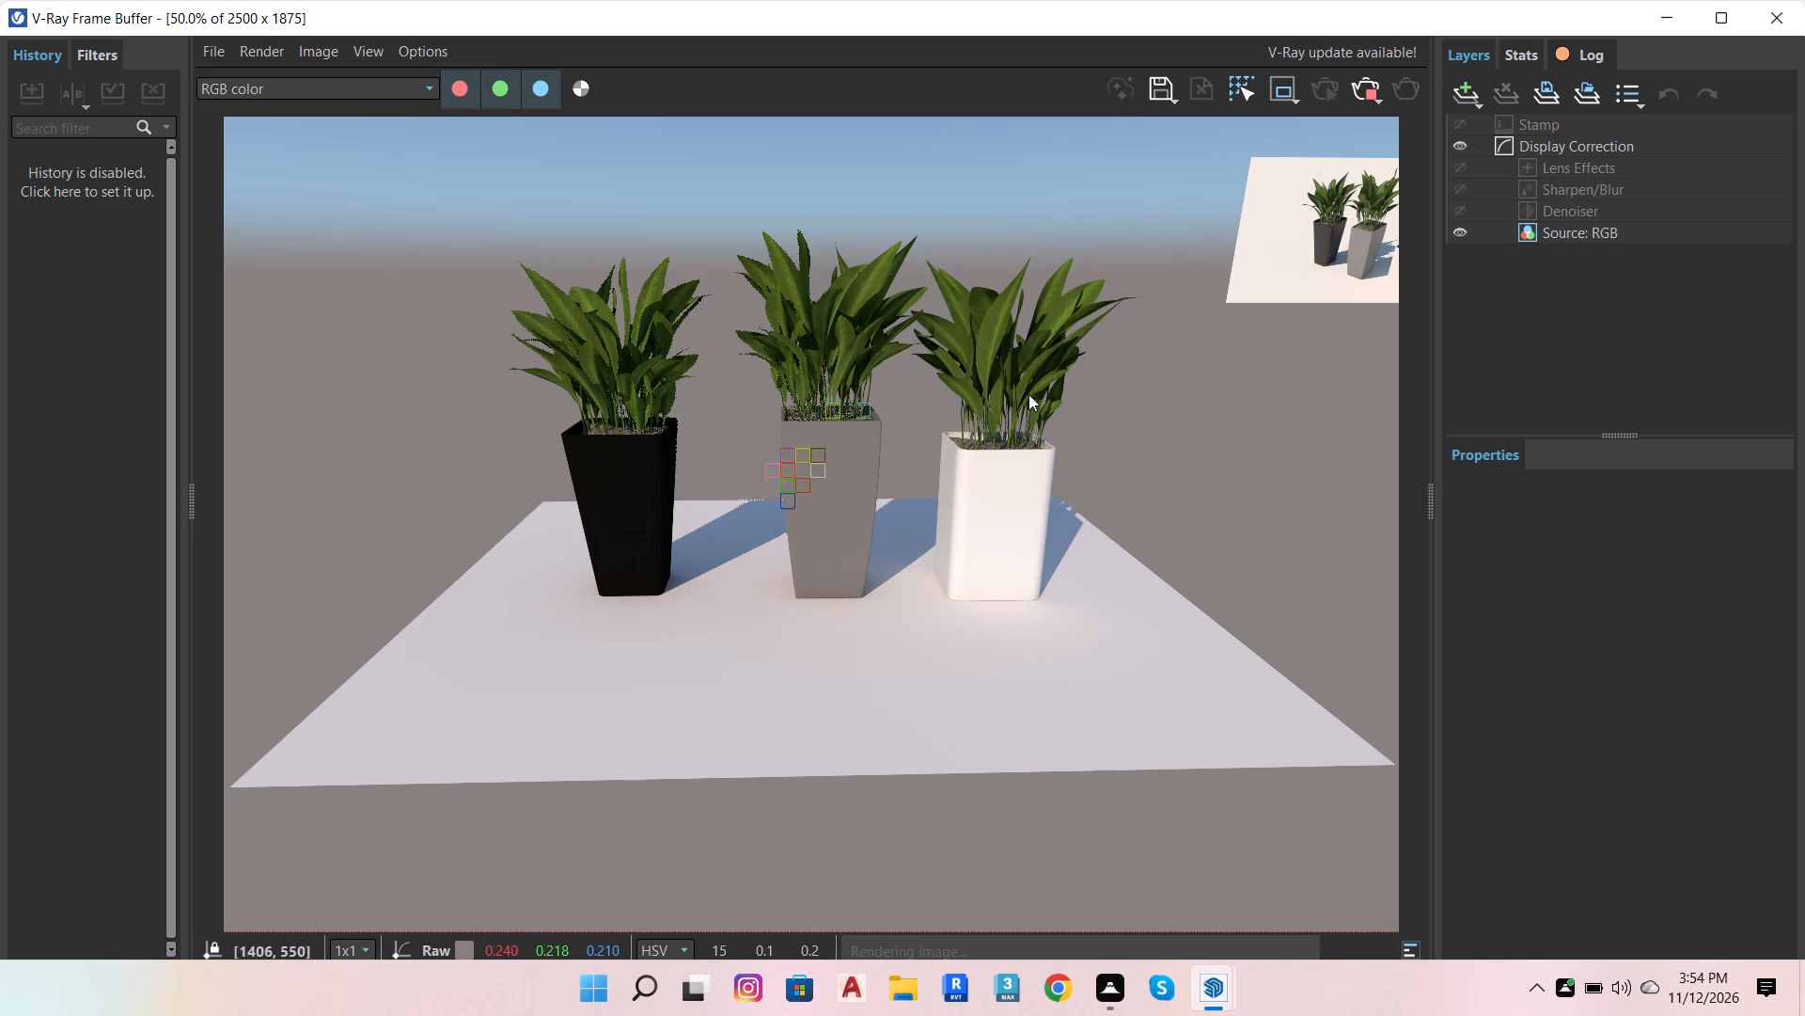
pyautogui.scroll(4, 1031, 395)
pyautogui.scroll(-5, 1045, 407)
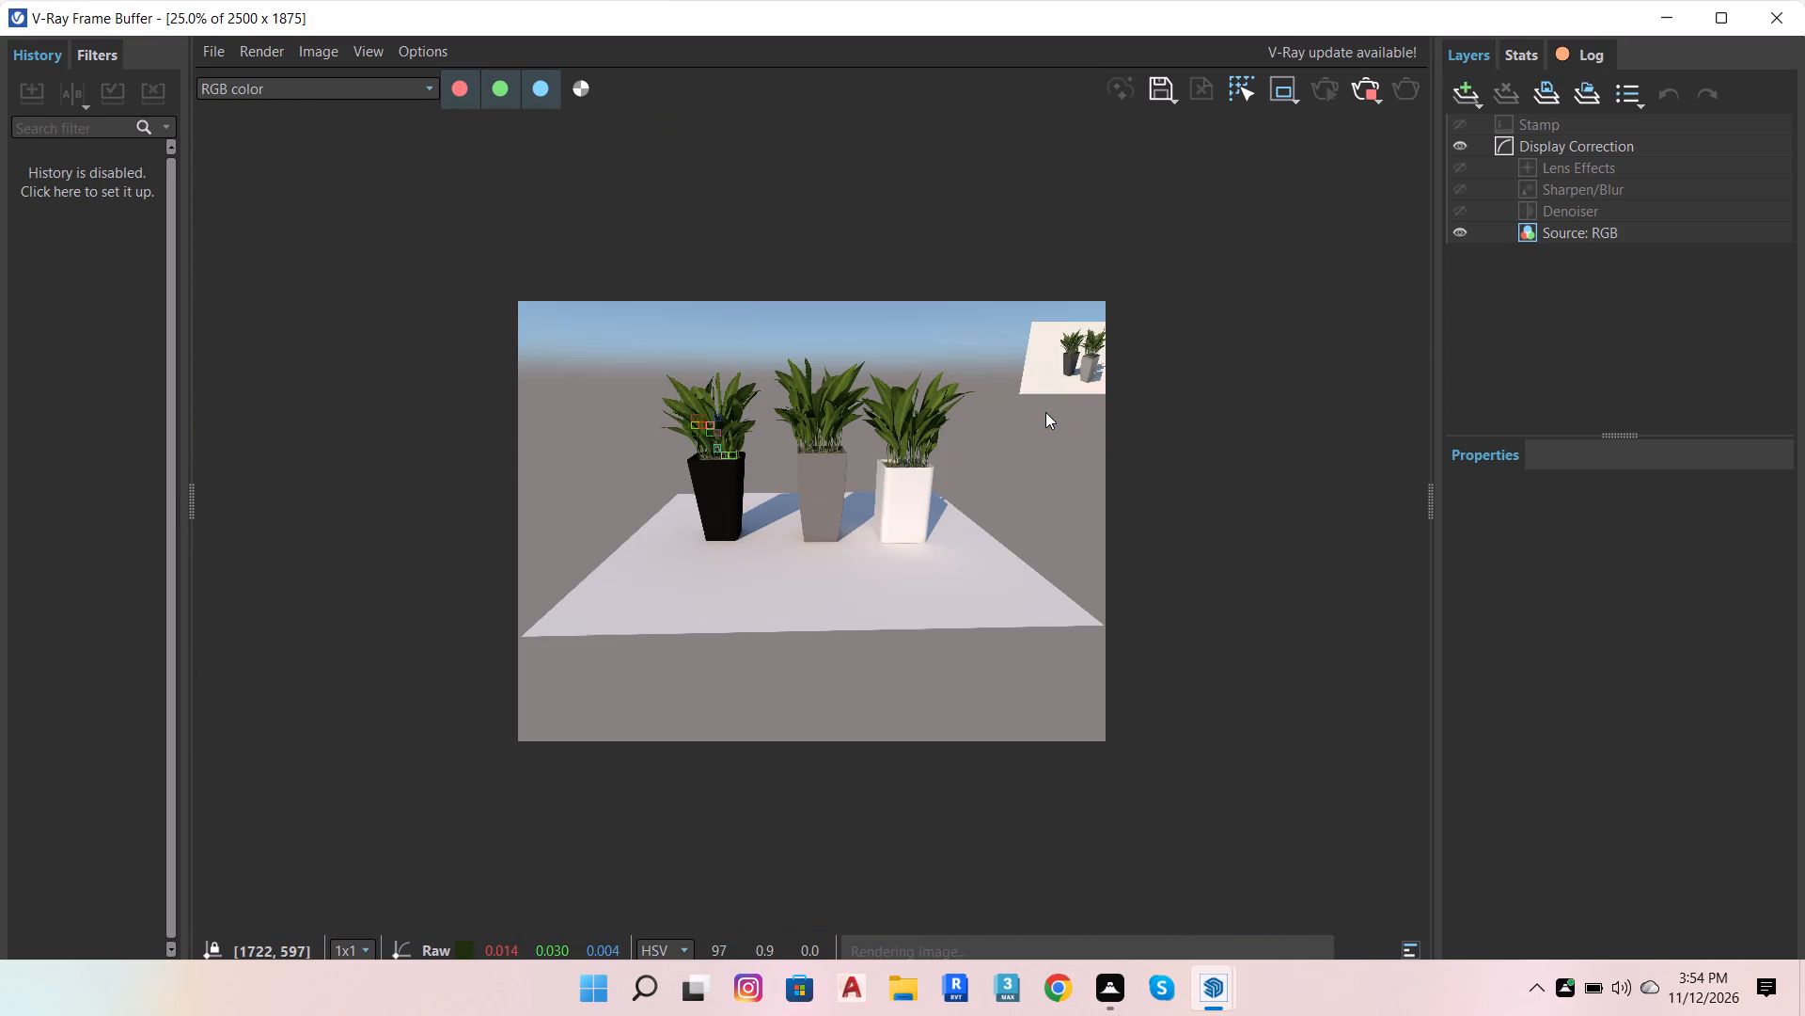
pyautogui.scroll(1, 964, 407)
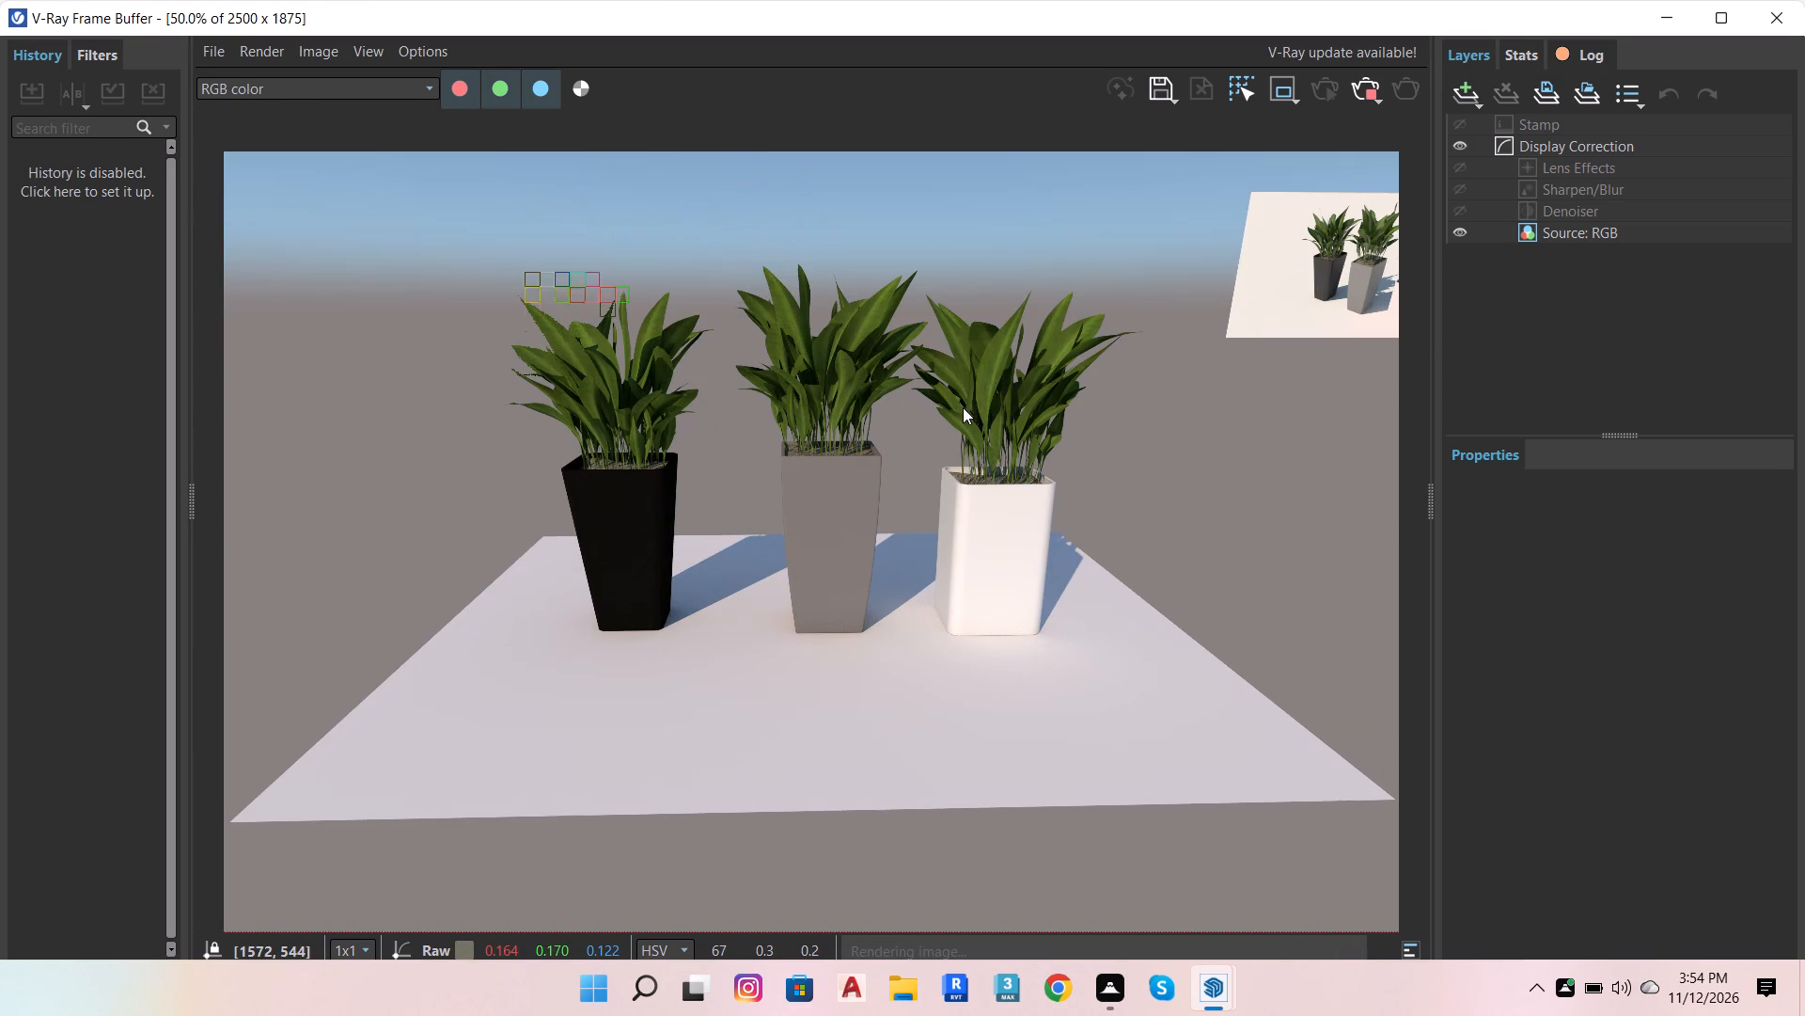
pyautogui.scroll(-1, 963, 407)
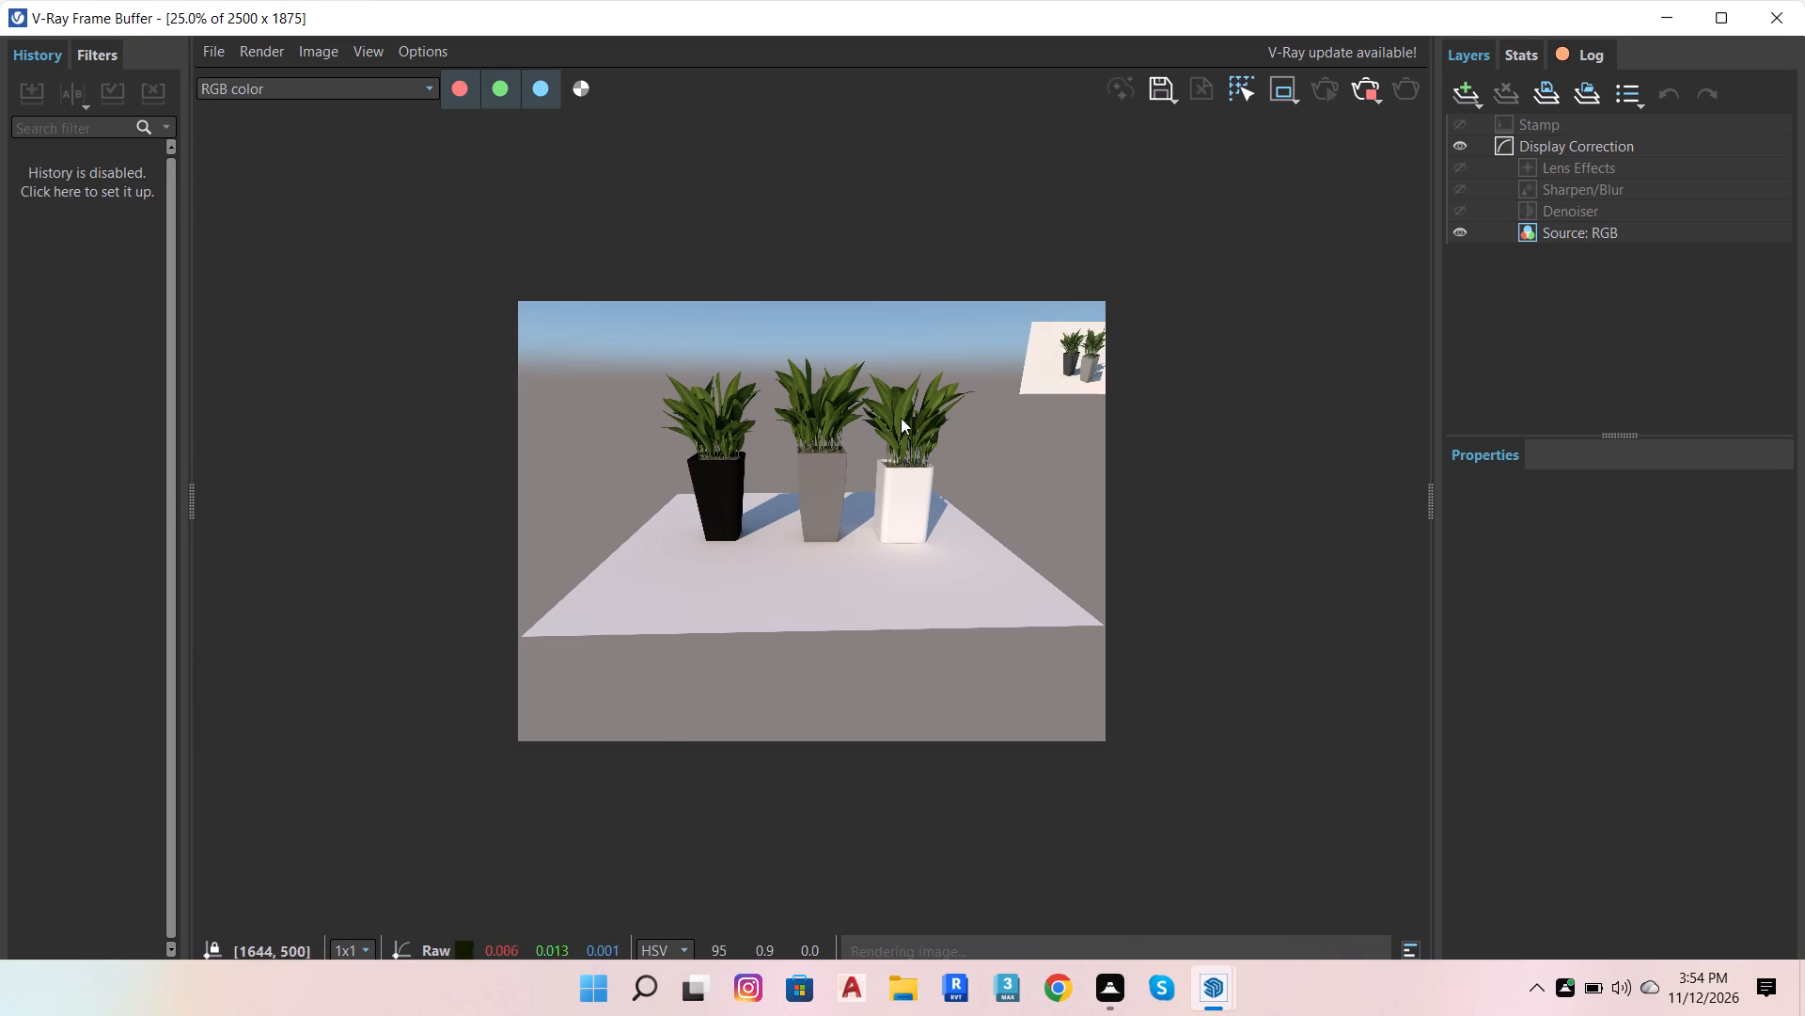
# Inspect the leaves, soil and black, grey and white pots in close detail in the potted plants render.
pyautogui.scroll(4, 827, 415)
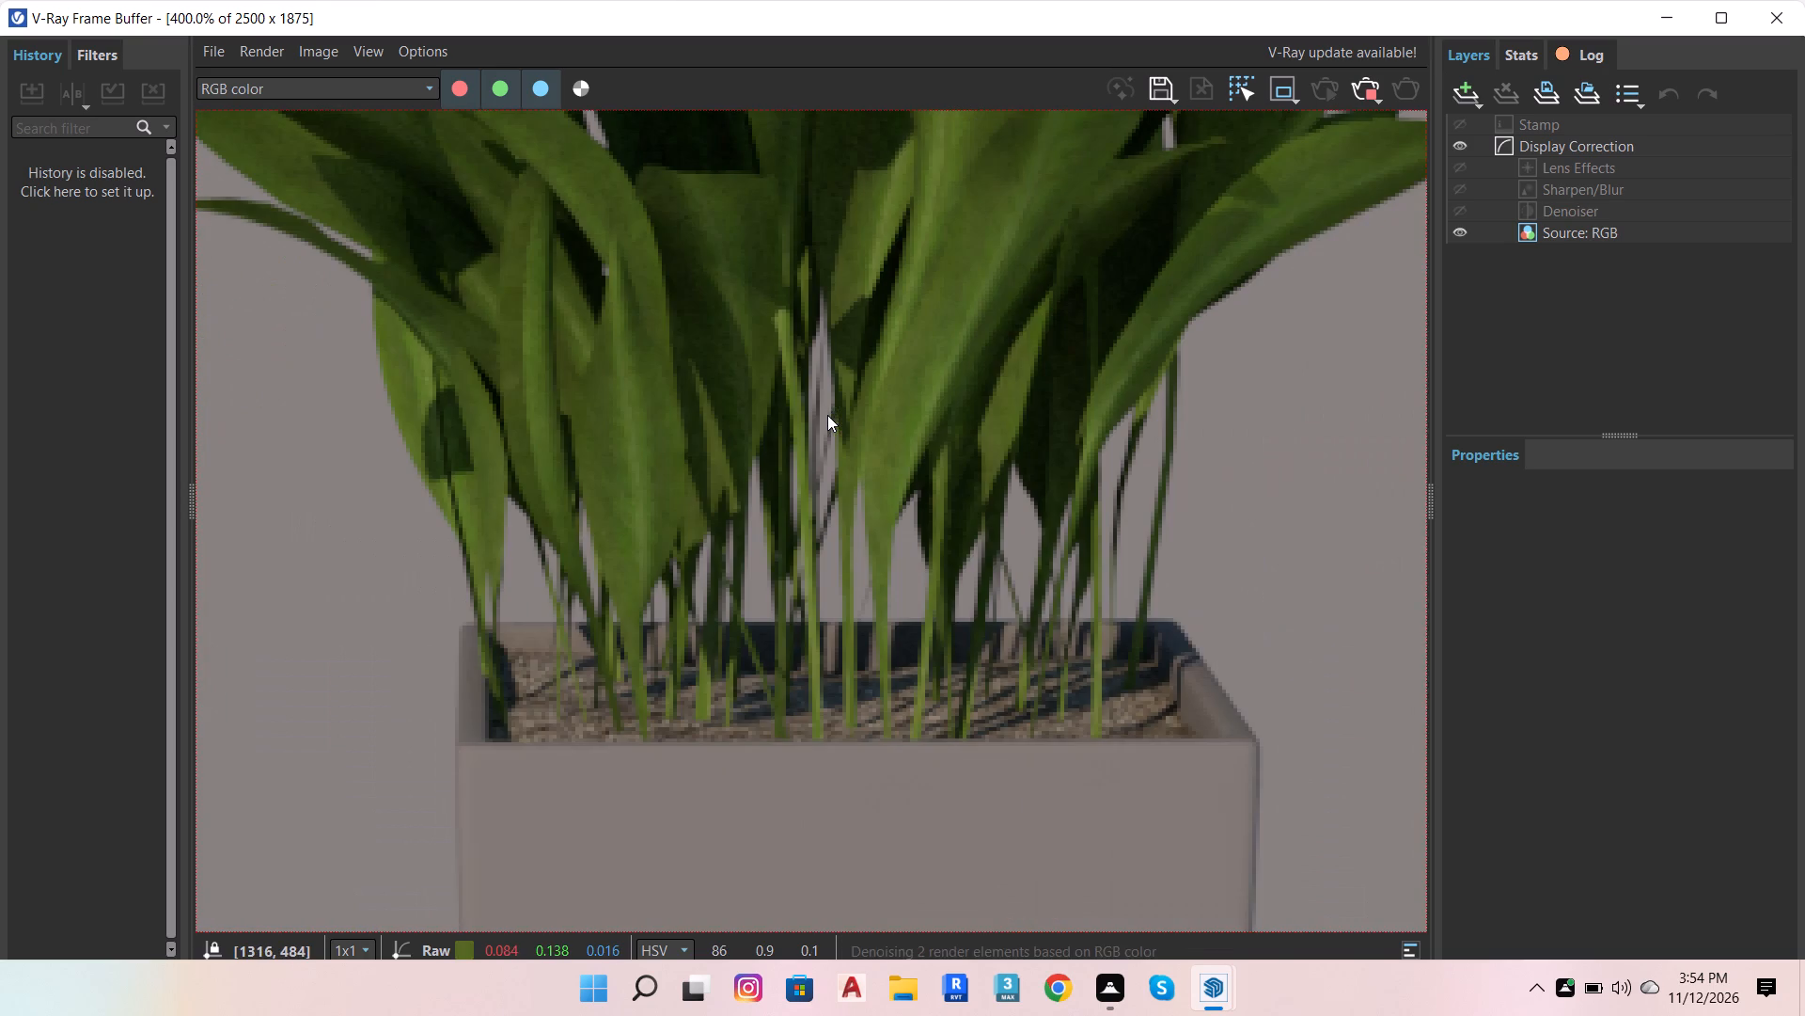
pyautogui.scroll(-3, 826, 414)
pyautogui.scroll(-1, 605, 445)
pyautogui.scroll(5, 605, 445)
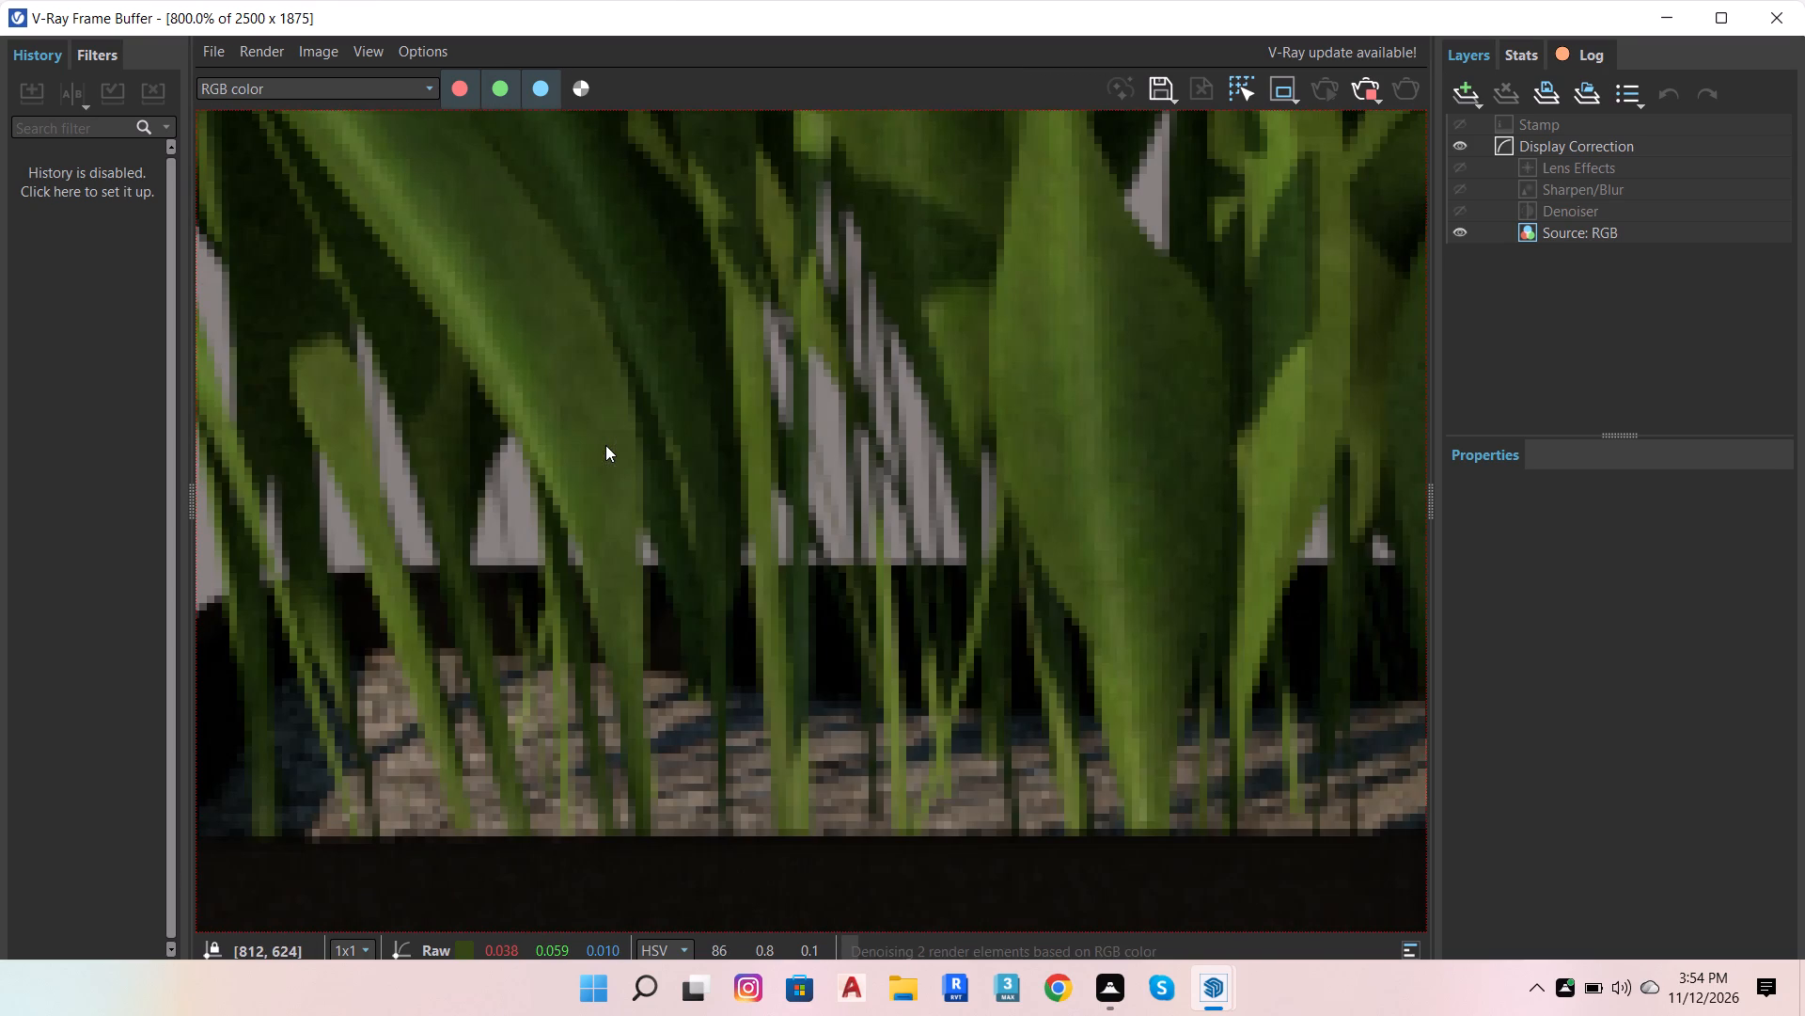
pyautogui.scroll(-2, 605, 445)
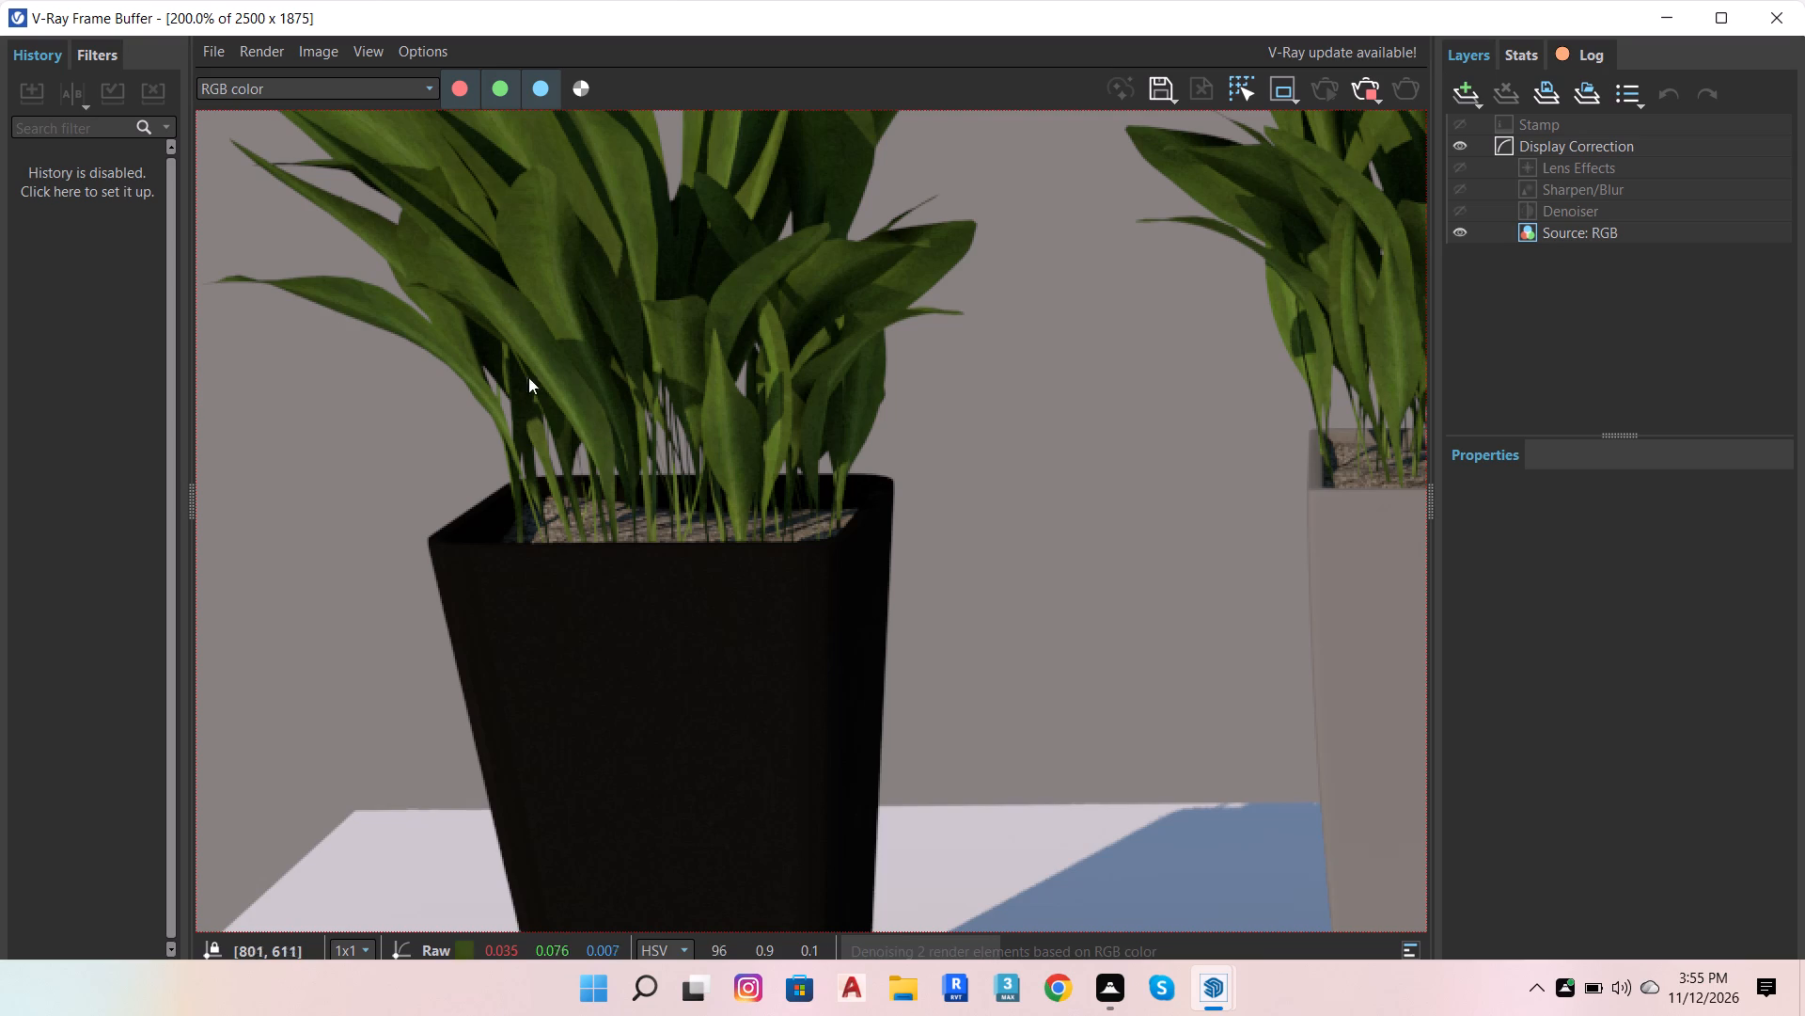
pyautogui.scroll(-1, 771, 395)
pyautogui.scroll(1, 743, 352)
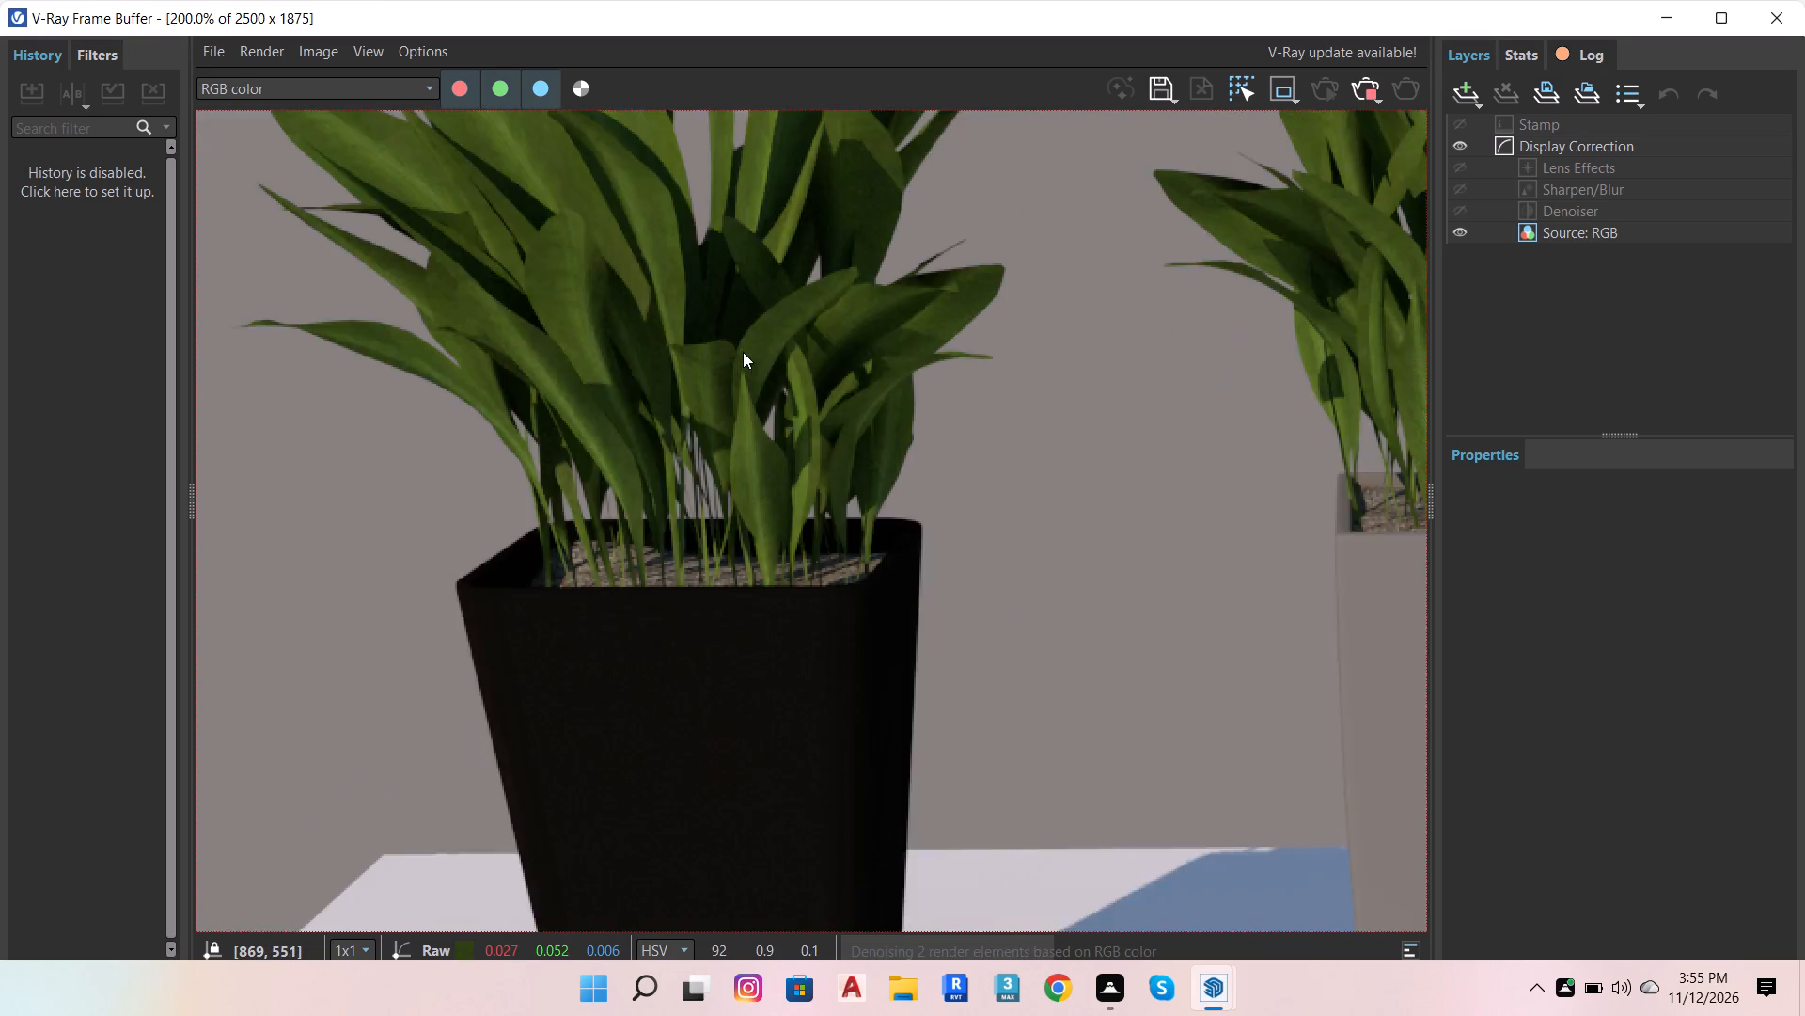
pyautogui.scroll(1, 743, 352)
pyautogui.scroll(4, 738, 586)
pyautogui.scroll(-3, 753, 581)
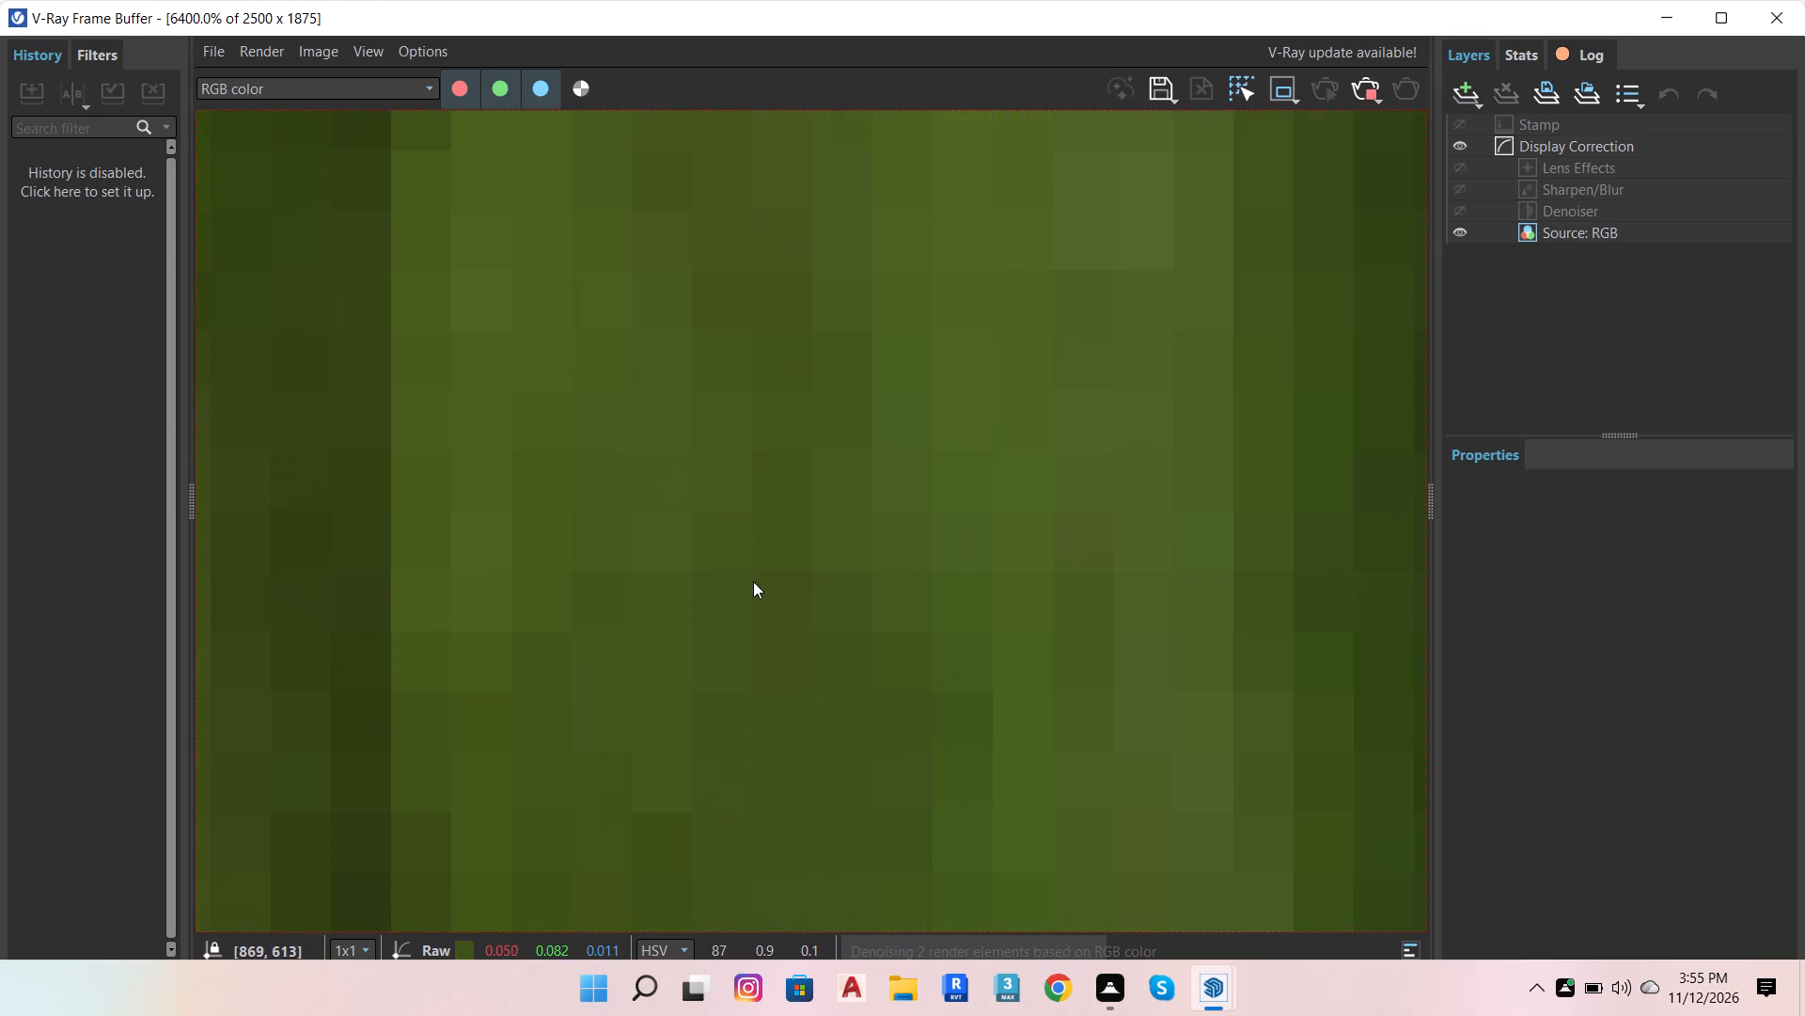
pyautogui.scroll(-4, 753, 581)
pyautogui.scroll(4, 835, 443)
pyautogui.scroll(-4, 835, 454)
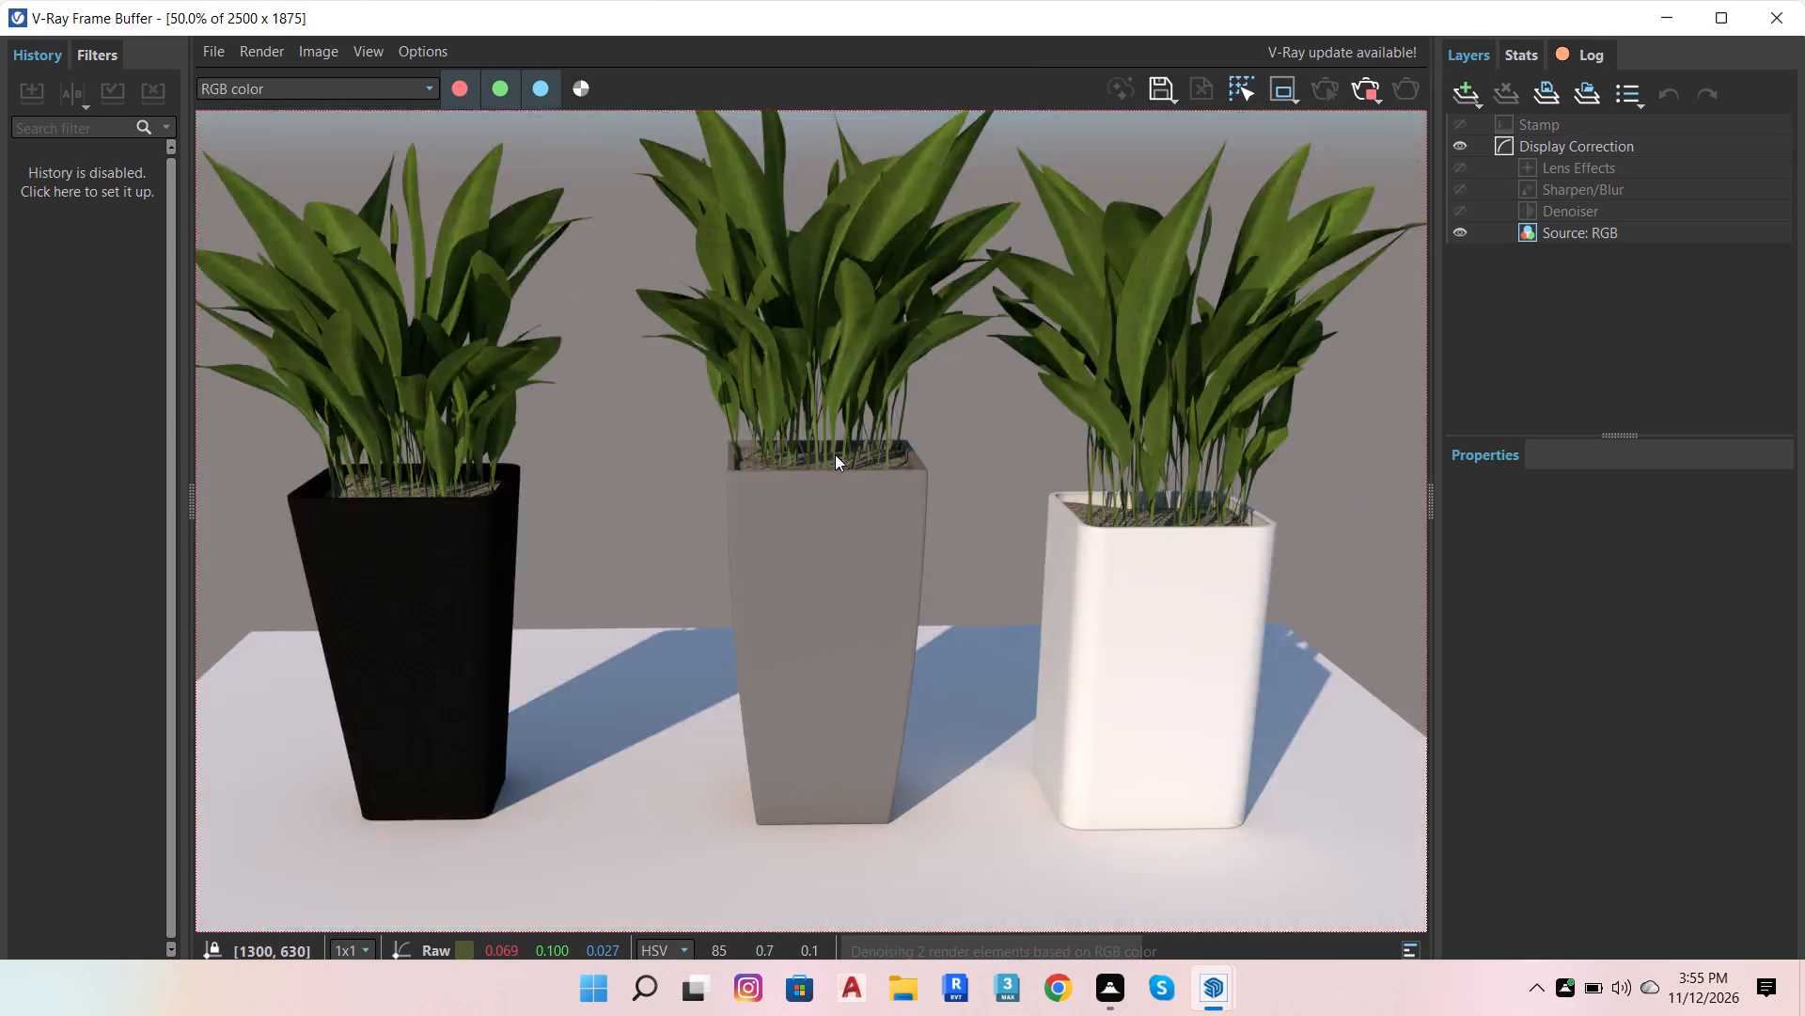
pyautogui.scroll(4, 844, 573)
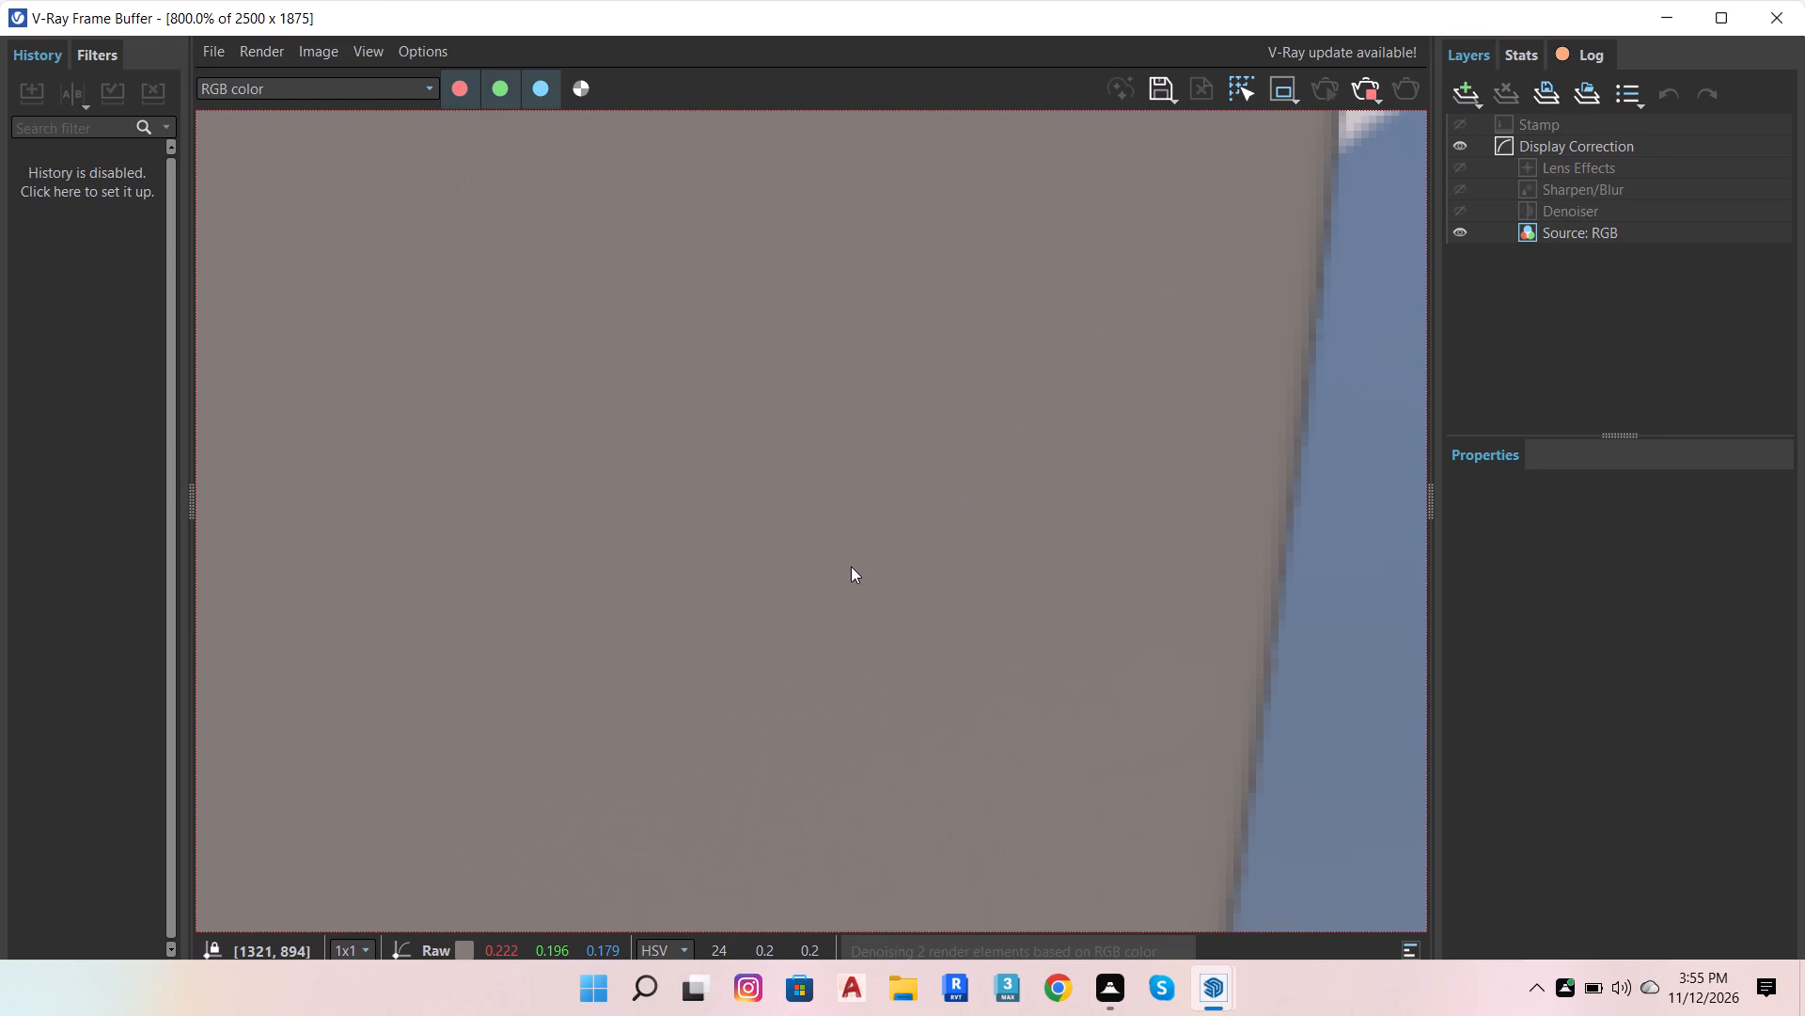
pyautogui.scroll(-6, 855, 560)
pyautogui.scroll(3, 899, 516)
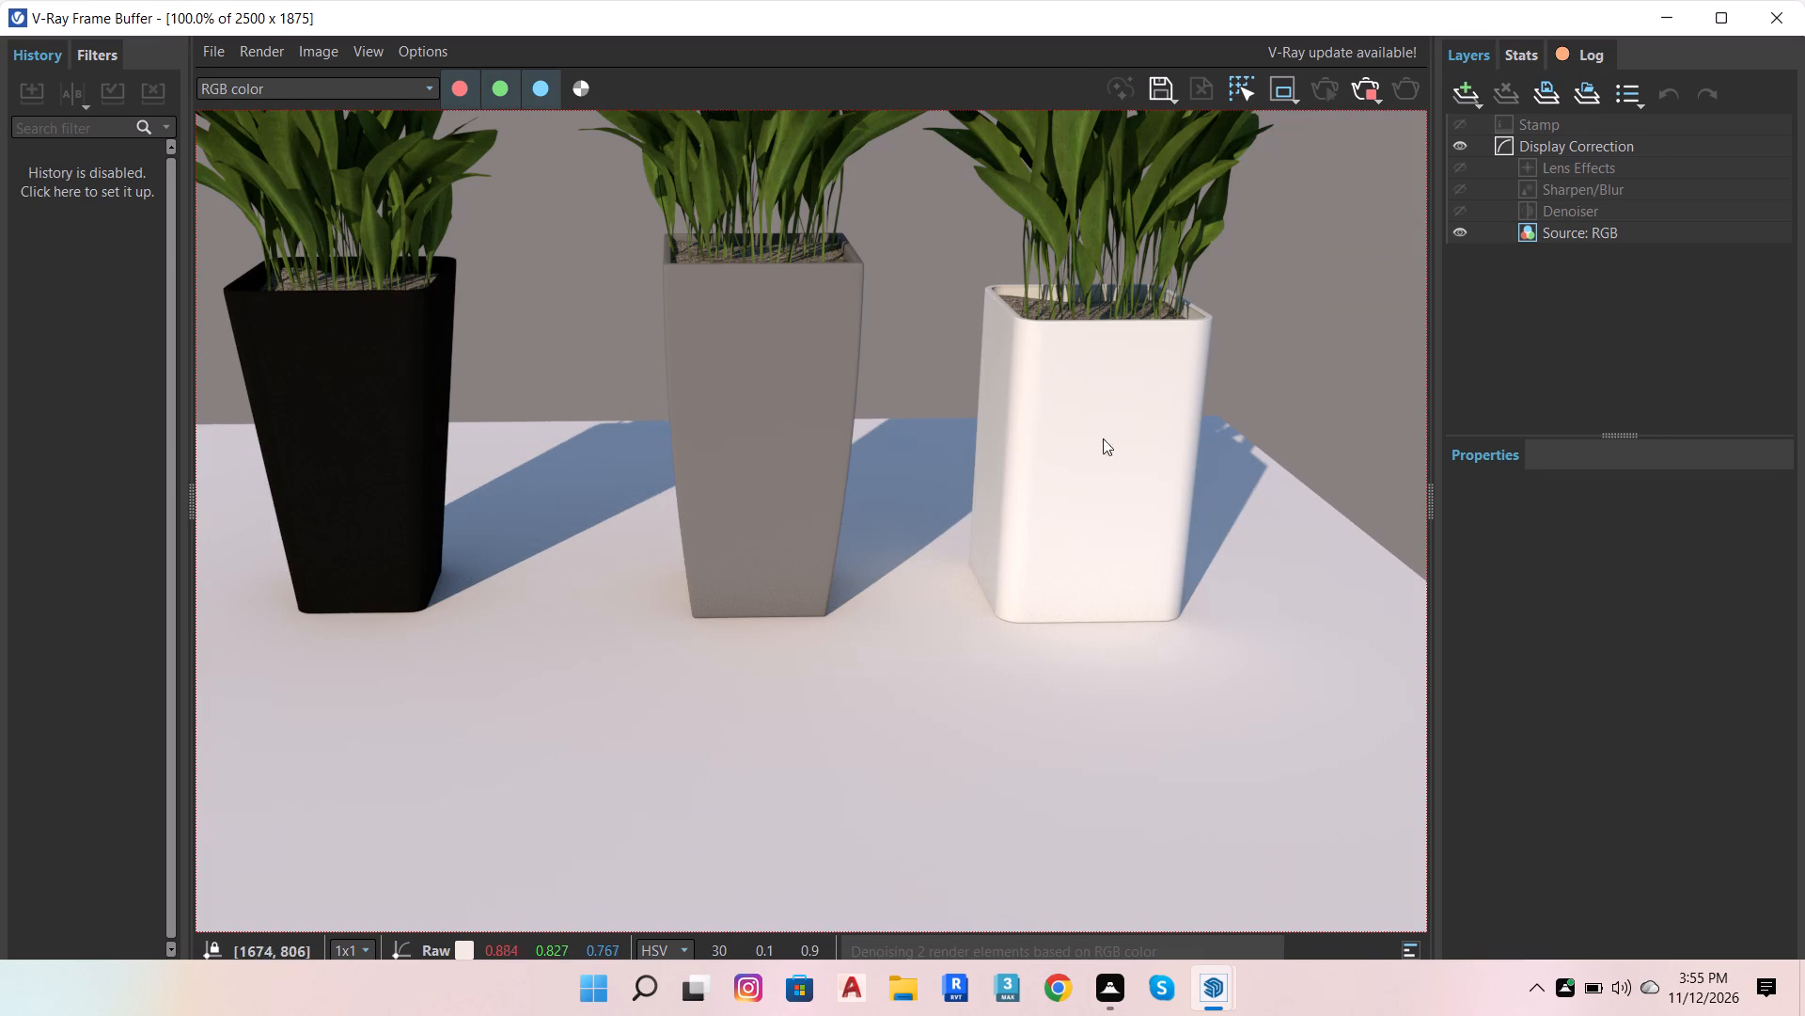
pyautogui.scroll(-1, 1070, 492)
pyautogui.scroll(4, 1053, 283)
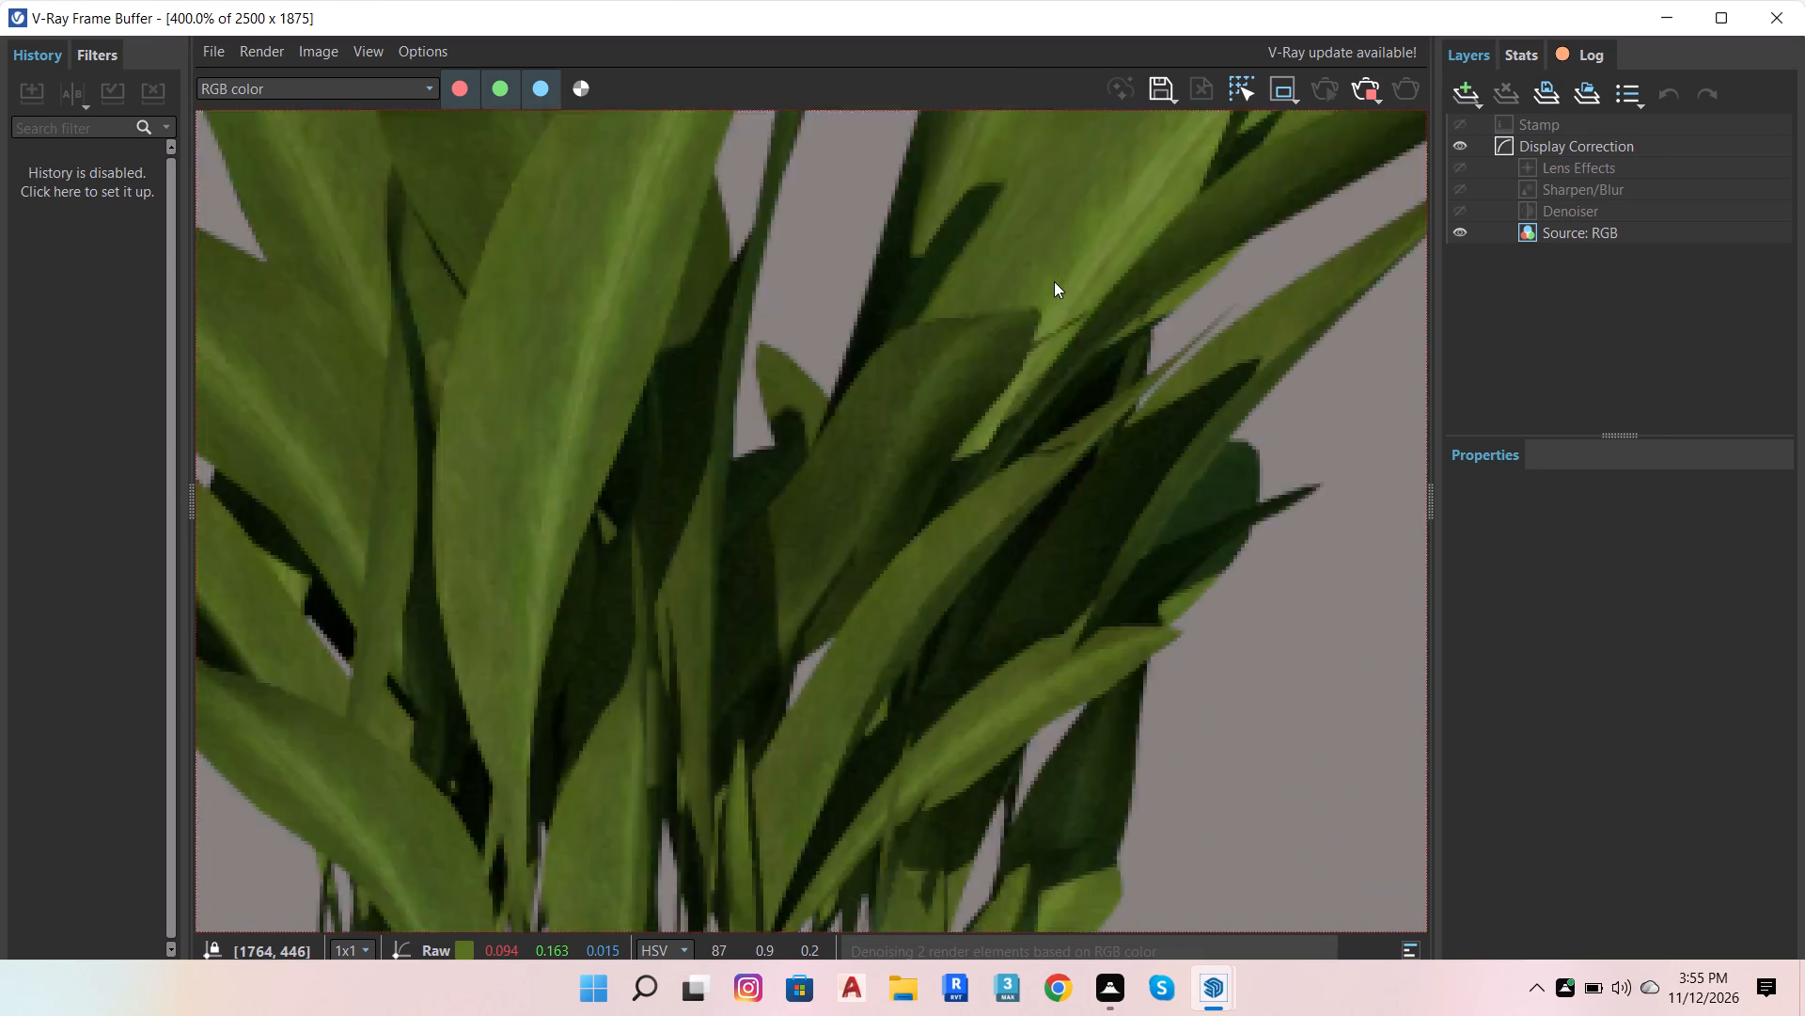
# Save the finished potted plants render as a PNG named "idk" in the pinterest folder and close the frame buffer.
pyautogui.scroll(-4, 1054, 281)
pyautogui.scroll(2, 1054, 281)
pyautogui.scroll(-2, 1054, 281)
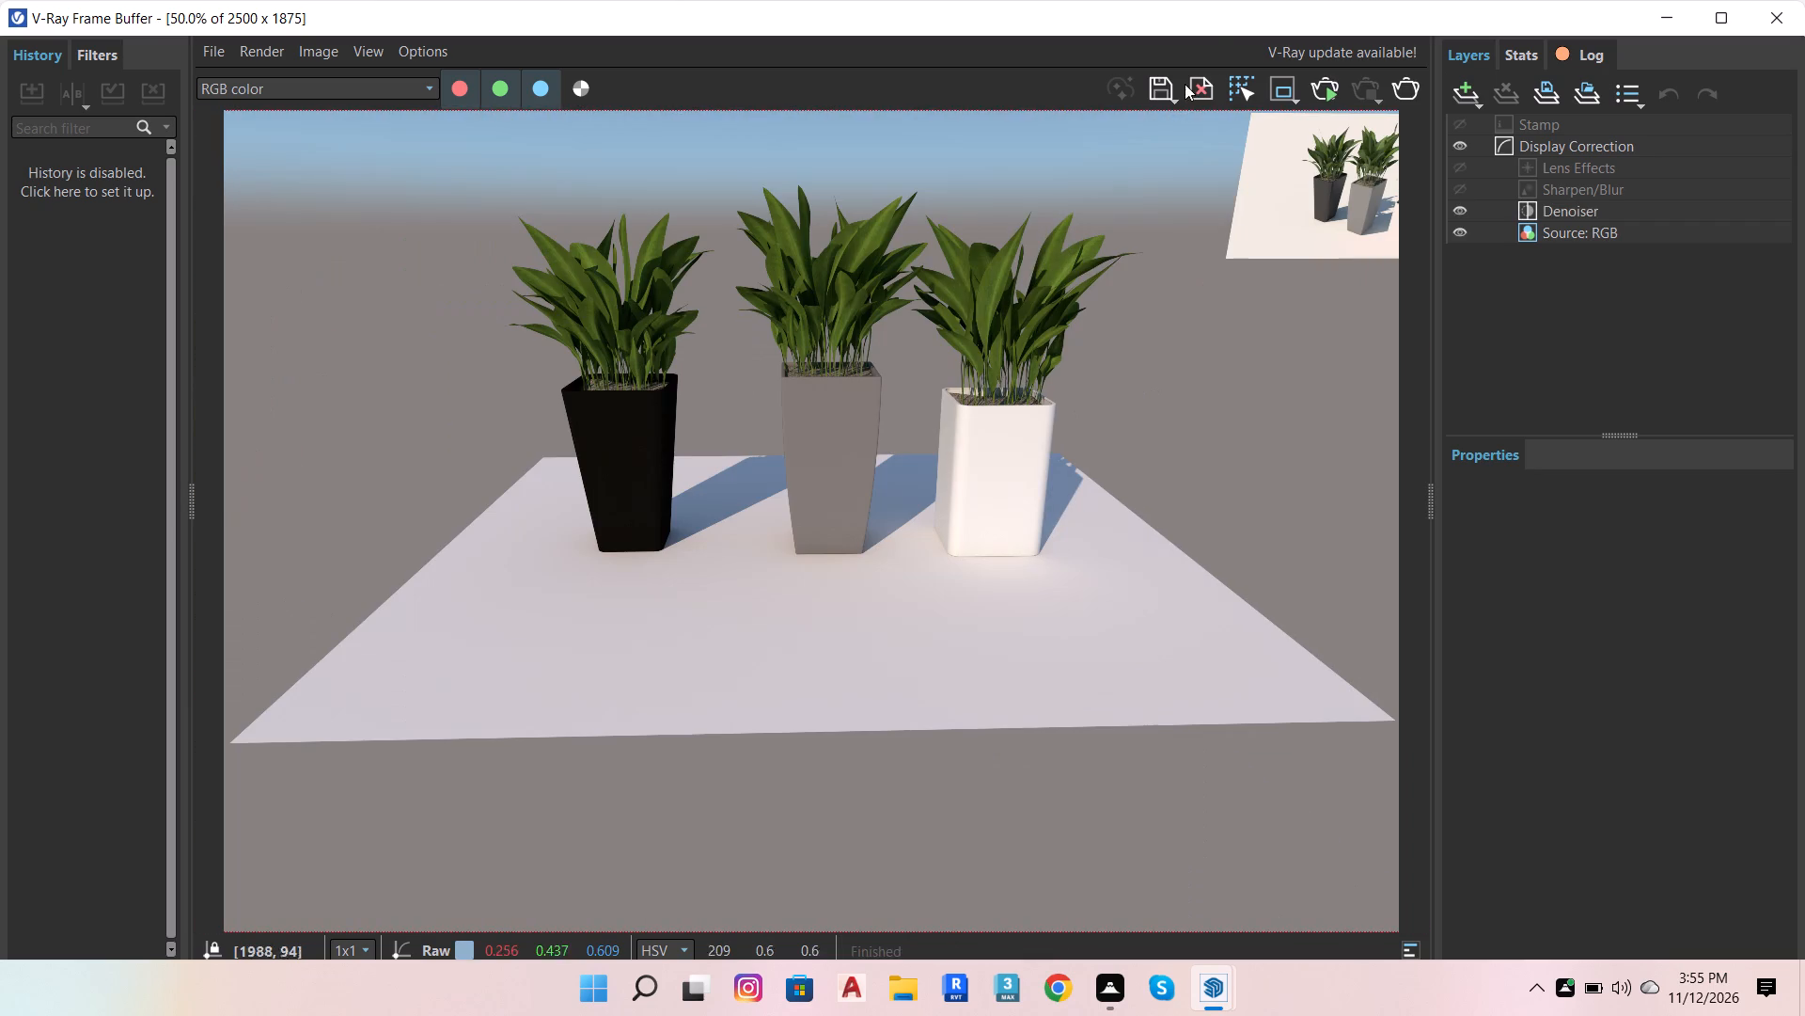
pyautogui.click(1170, 91)
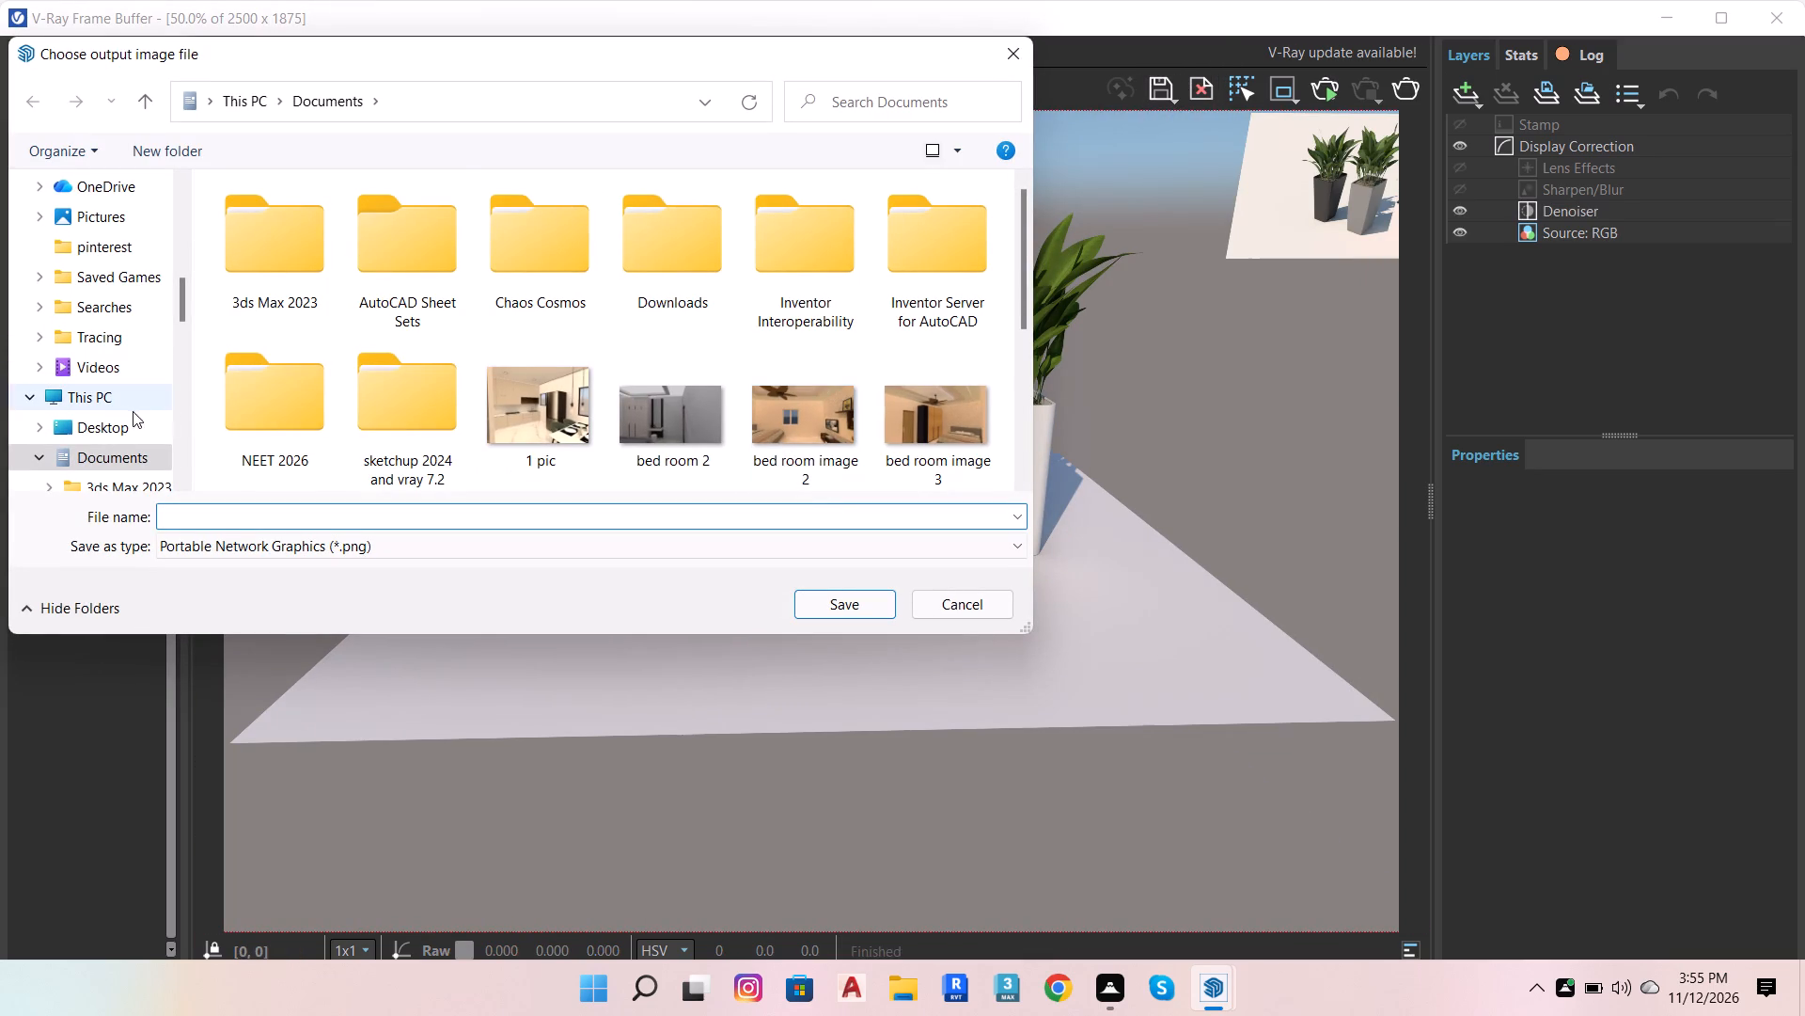
pyautogui.scroll(6, 94, 394)
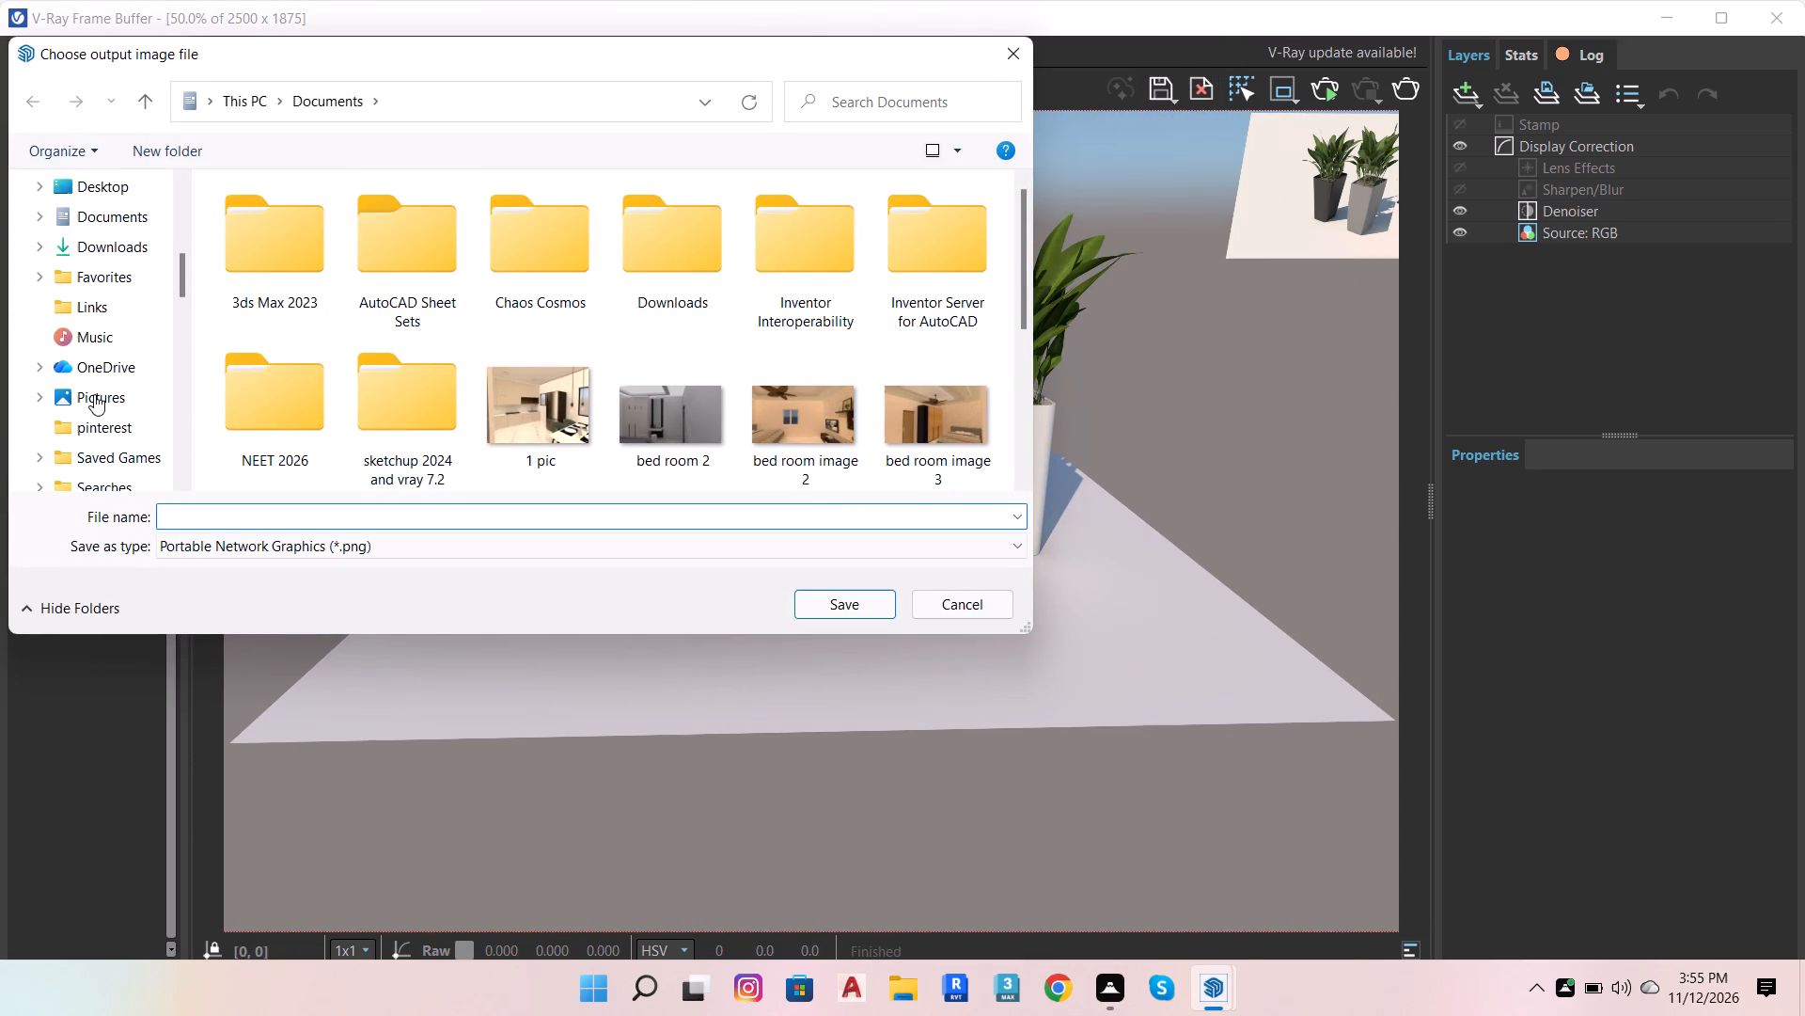
pyautogui.click(93, 423)
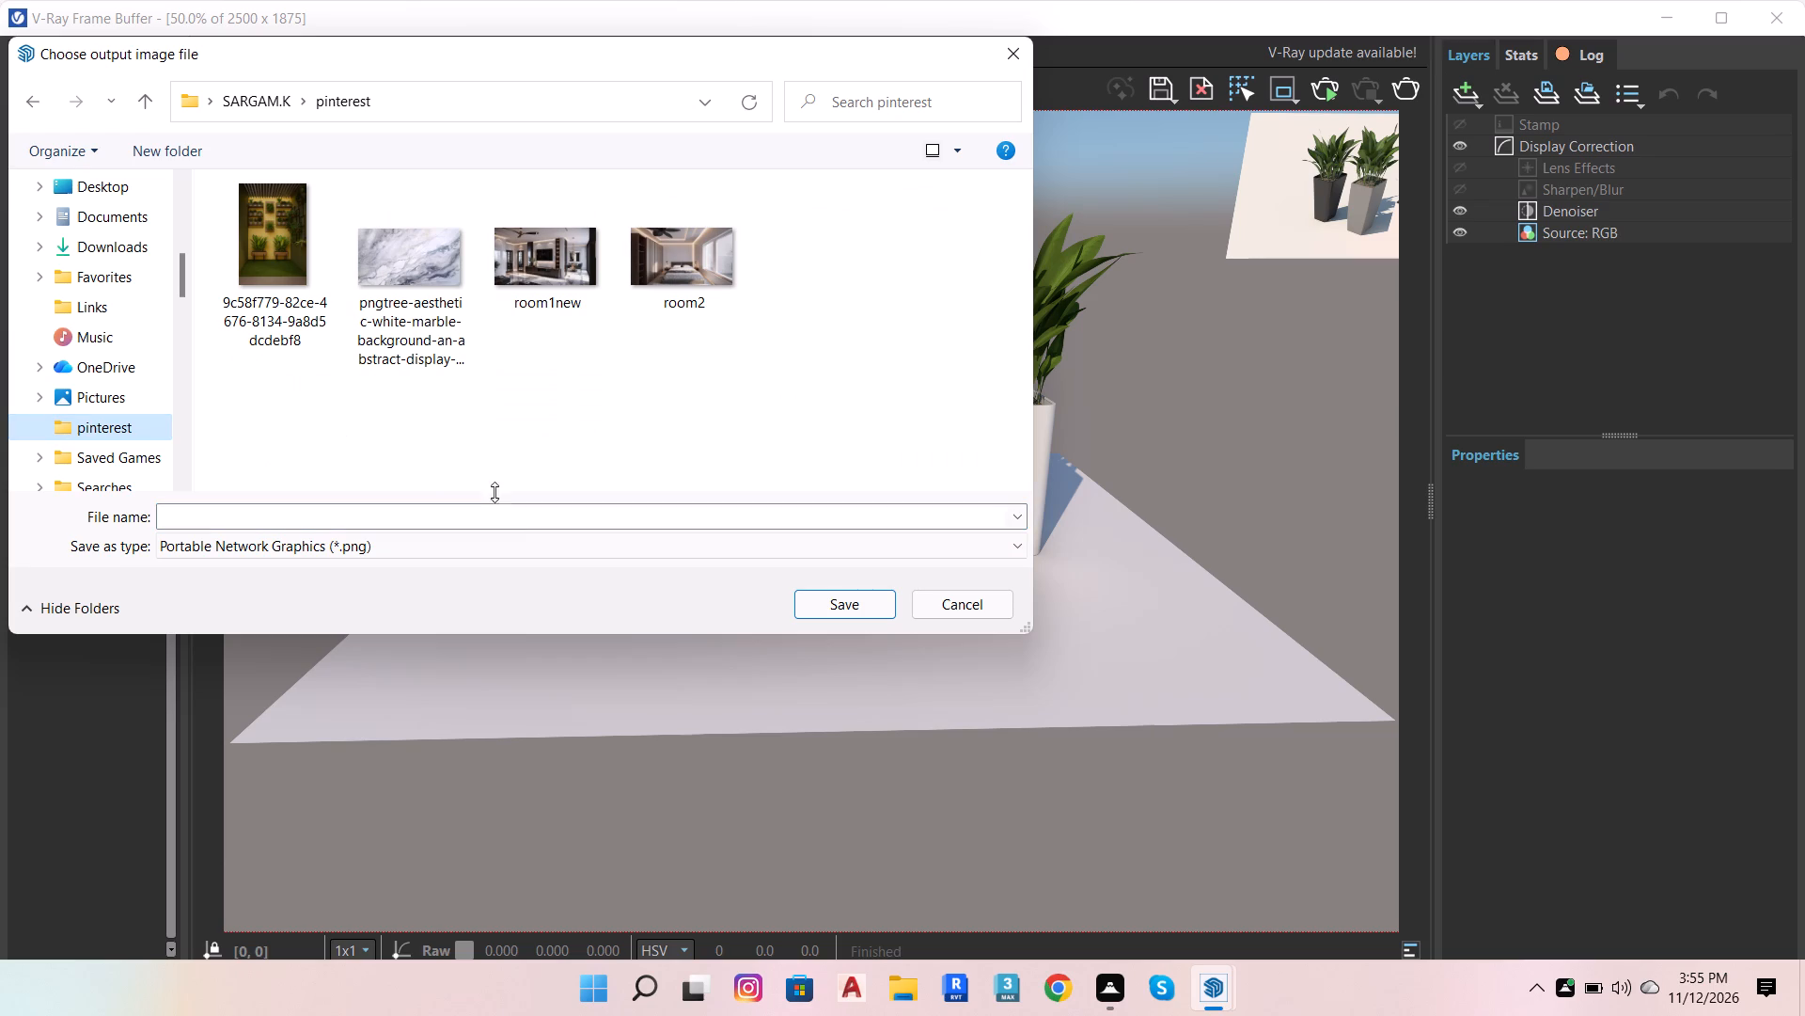
pyautogui.click(499, 527)
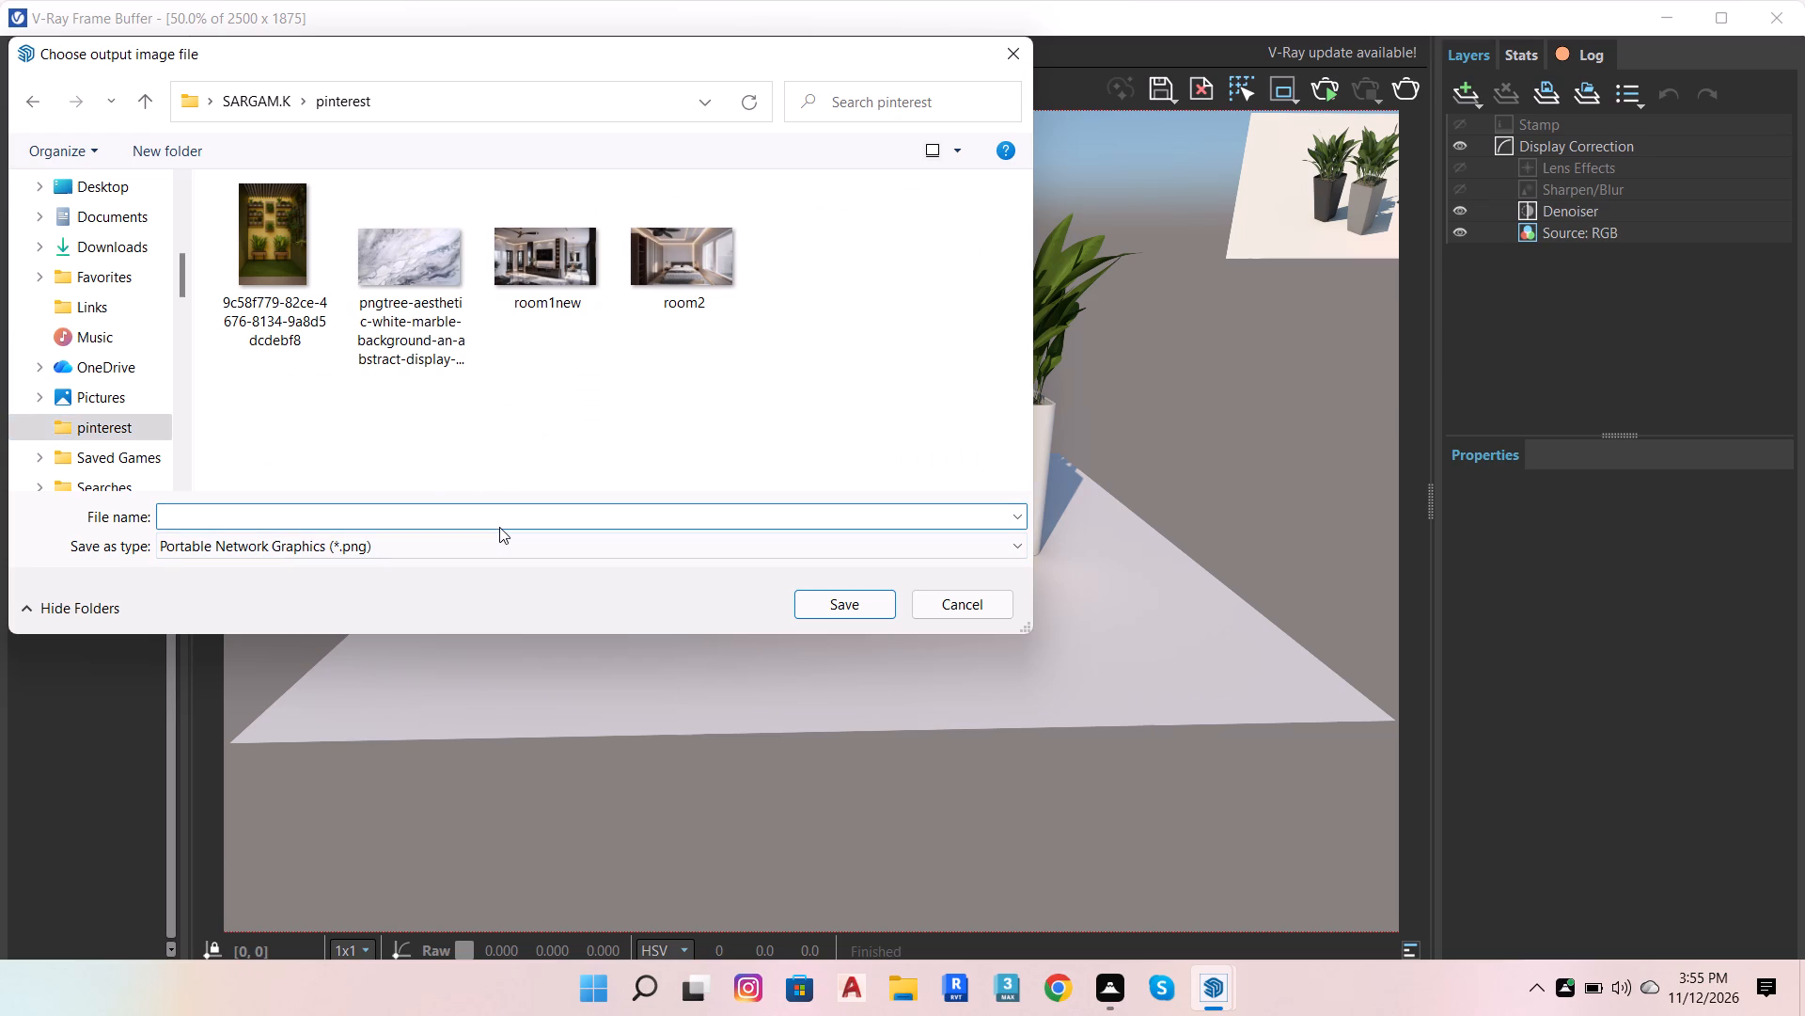
pyautogui.click(506, 515)
pyautogui.write('idk')
pyautogui.press('Return')
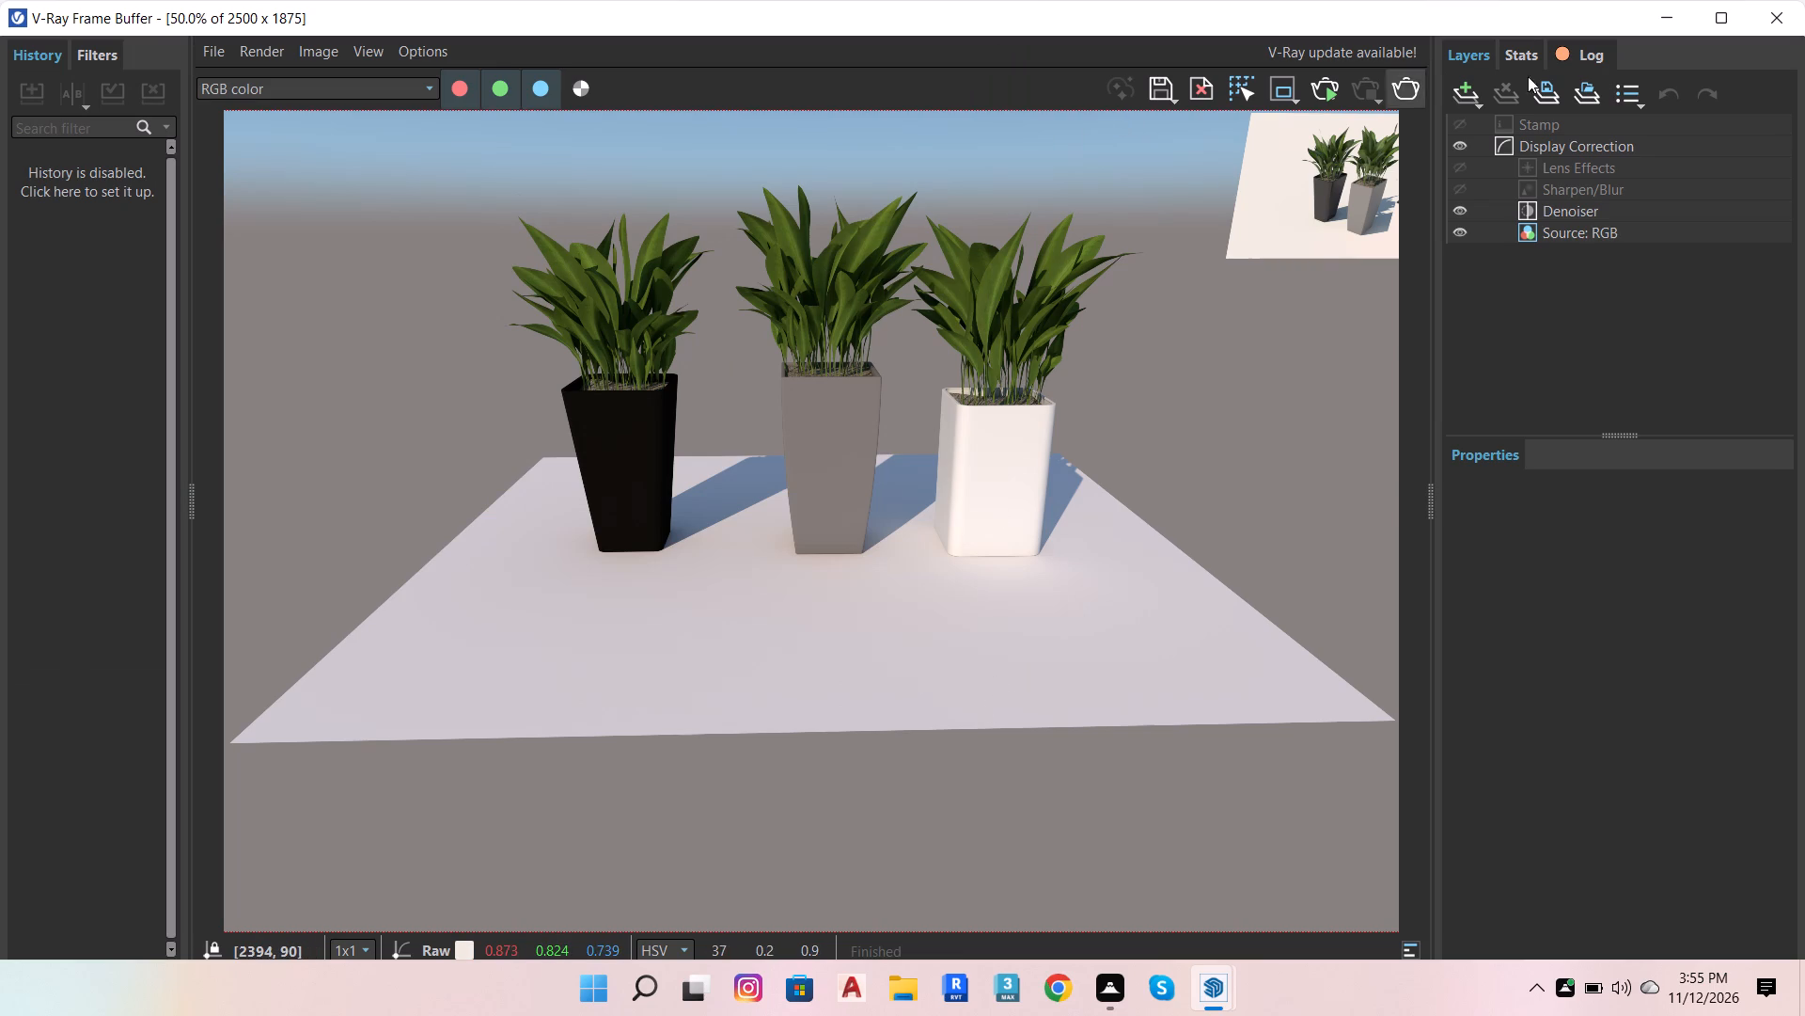
pyautogui.click(1796, 19)
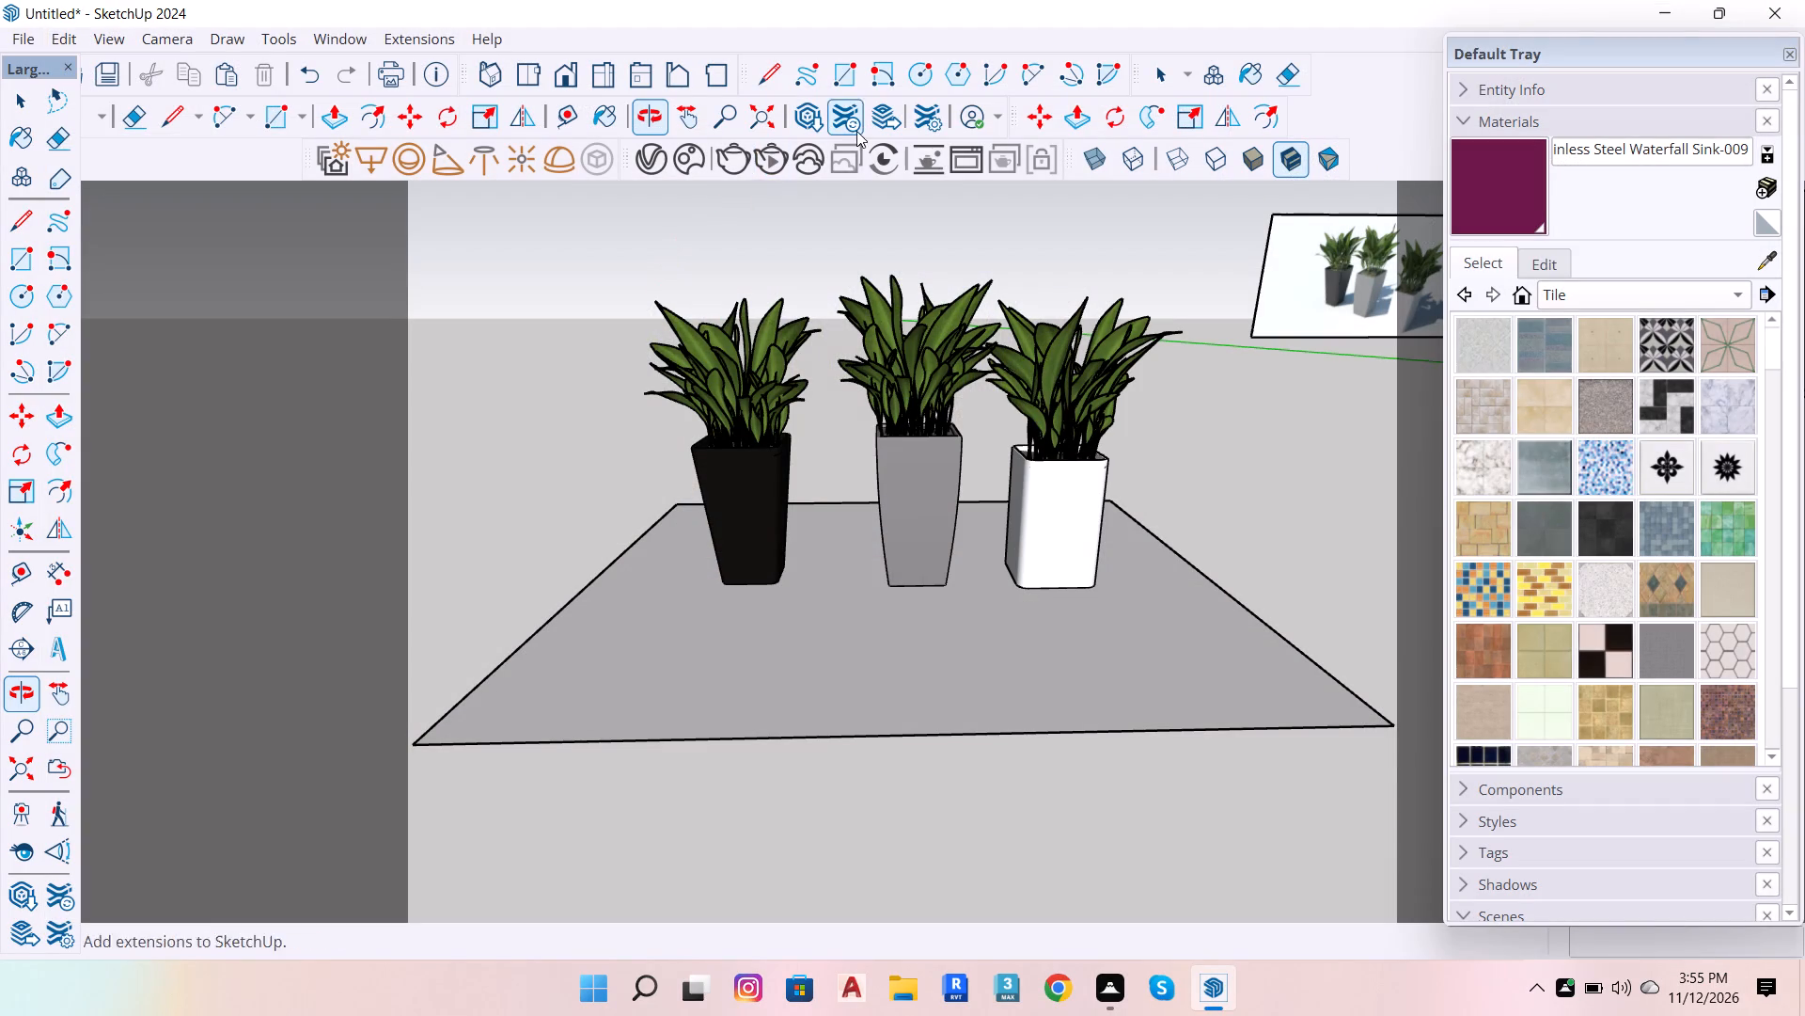
# Load the V-Ray render settings preset "medium quality test.vropt" and close the Asset Editor.
pyautogui.click(664, 158)
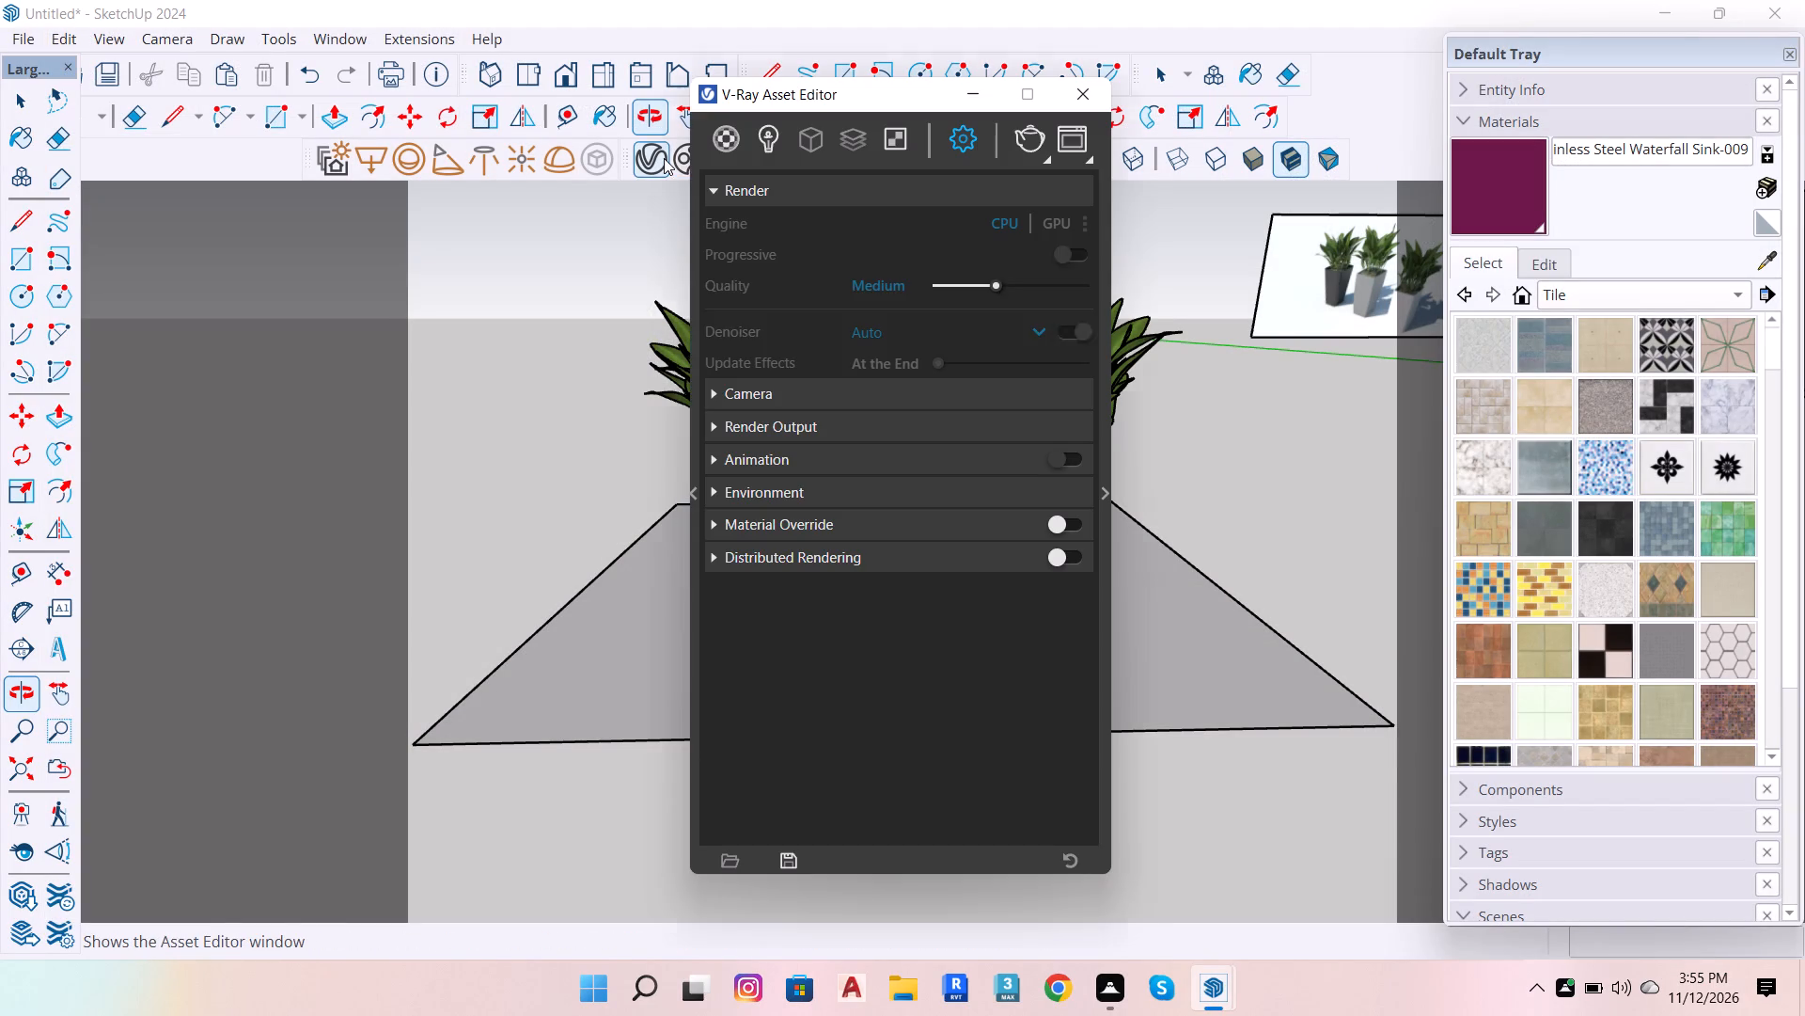
pyautogui.click(717, 860)
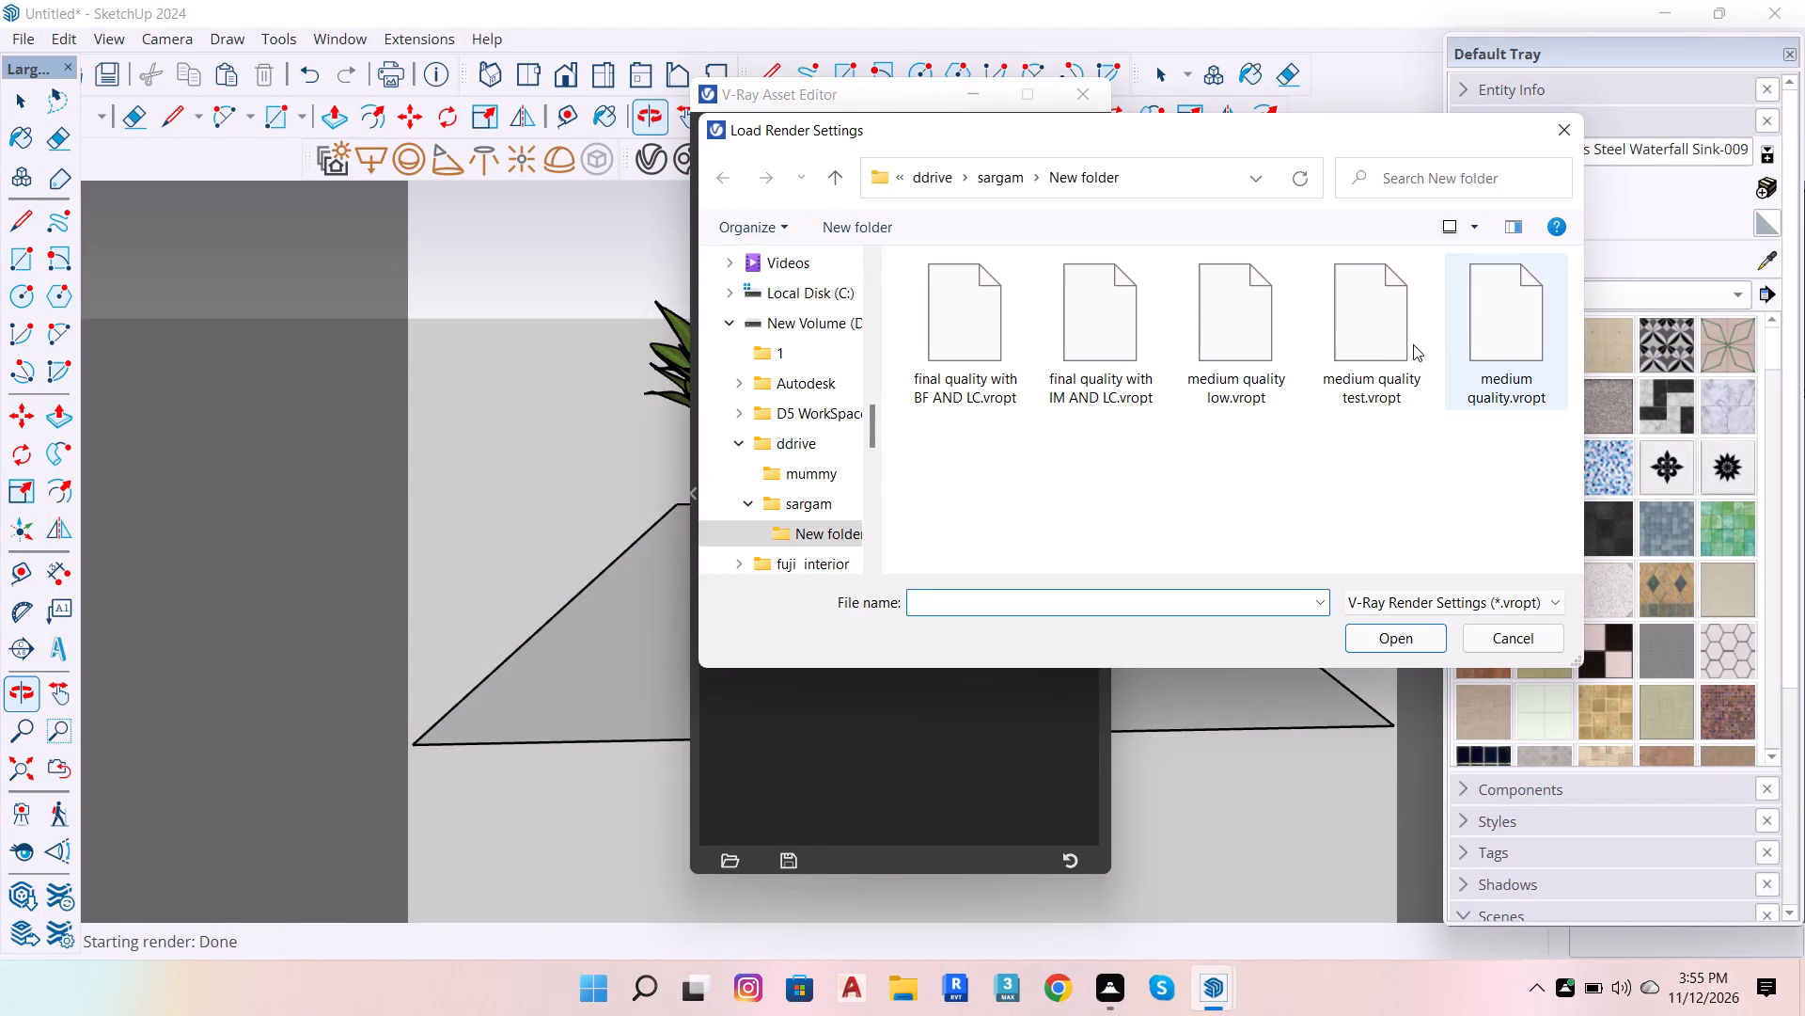
pyautogui.click(1356, 314)
pyautogui.click(1394, 649)
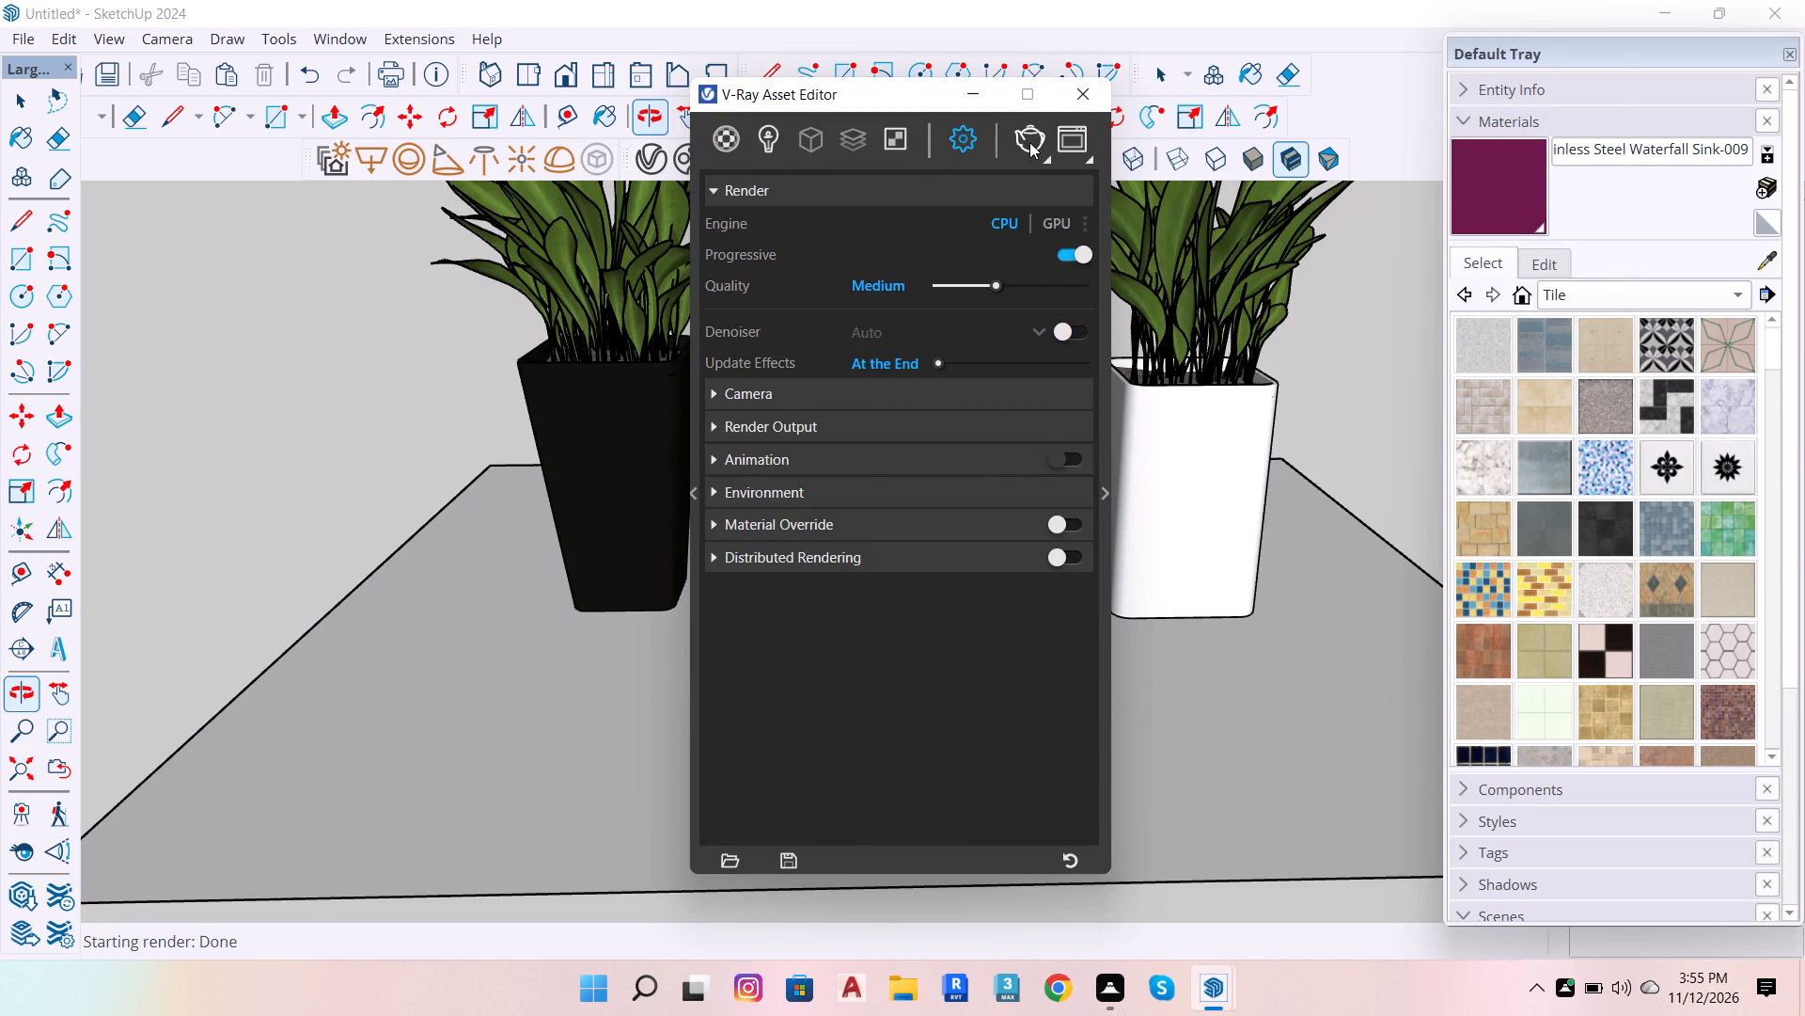
pyautogui.click(1070, 89)
# Start a V-Ray render of a close, slightly raised front view framing all three potted plants.
pyautogui.scroll(-6, 940, 406)
pyautogui.scroll(2, 1018, 213)
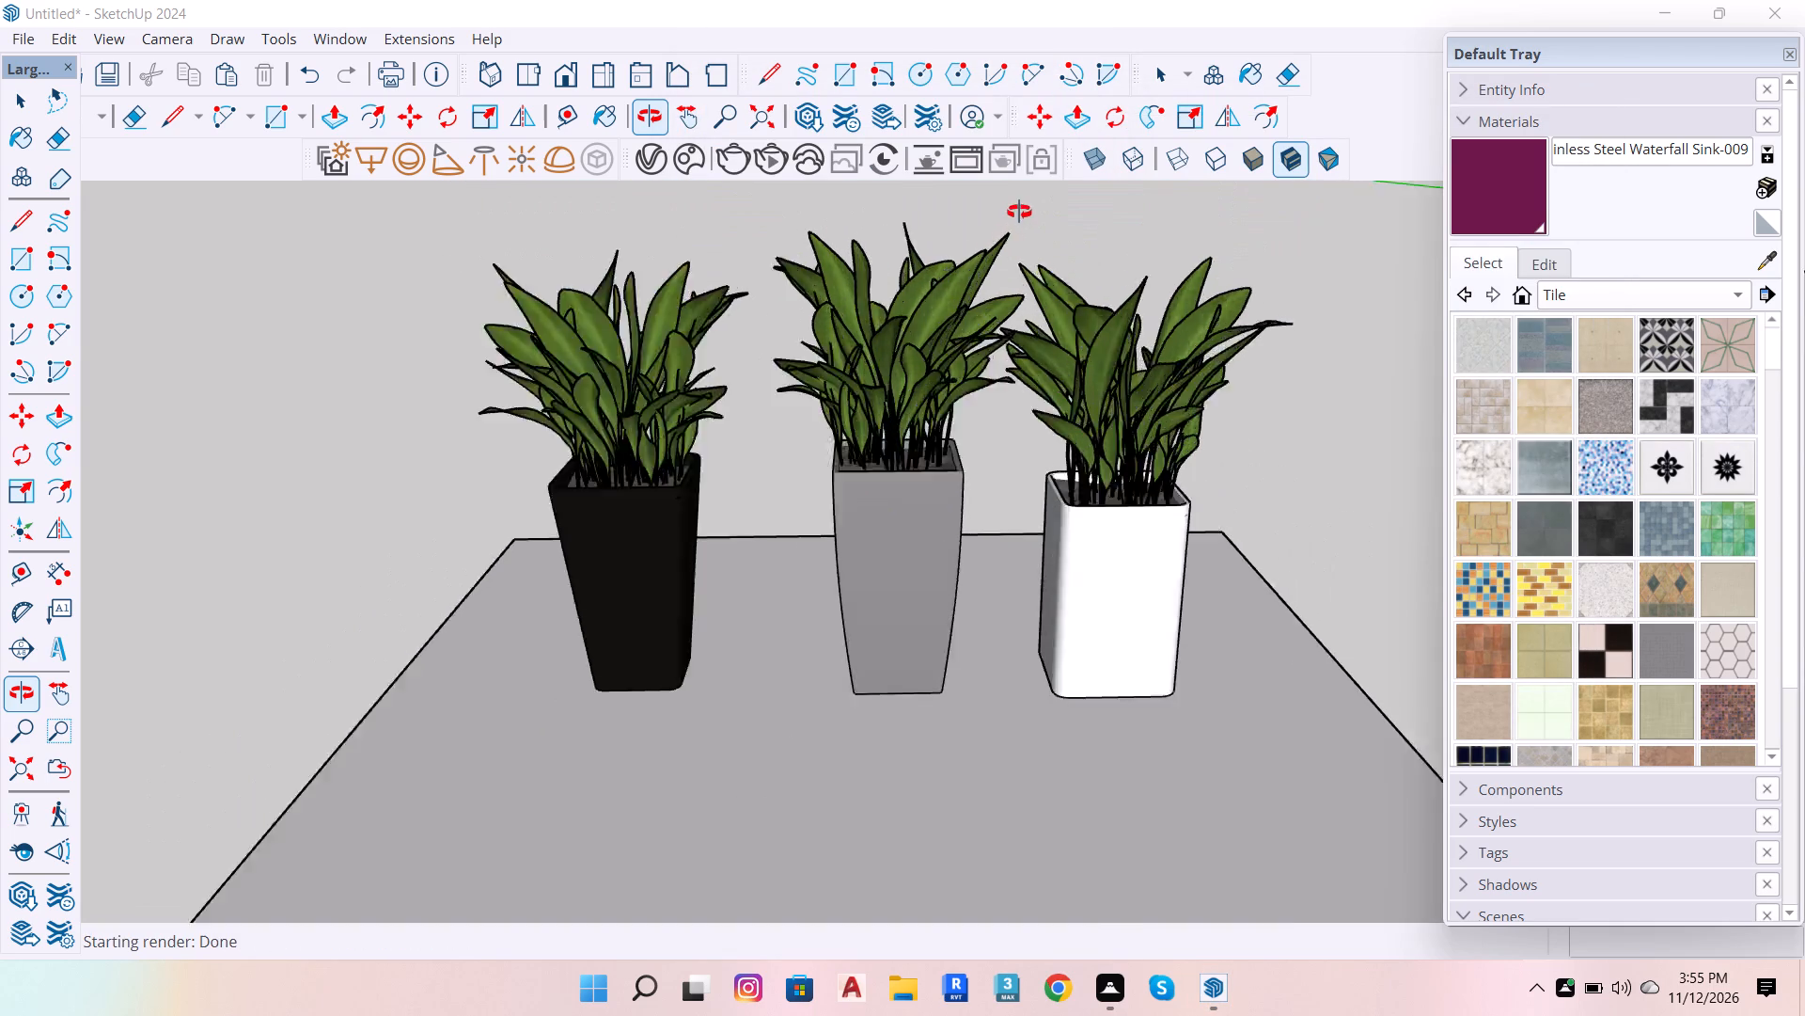
pyautogui.scroll(1, 1019, 212)
pyautogui.scroll(-3, 972, 297)
pyautogui.moveTo(922, 335); pyautogui.dragTo(927, 305)
pyautogui.scroll(4, 926, 357)
pyautogui.scroll(-1, 951, 393)
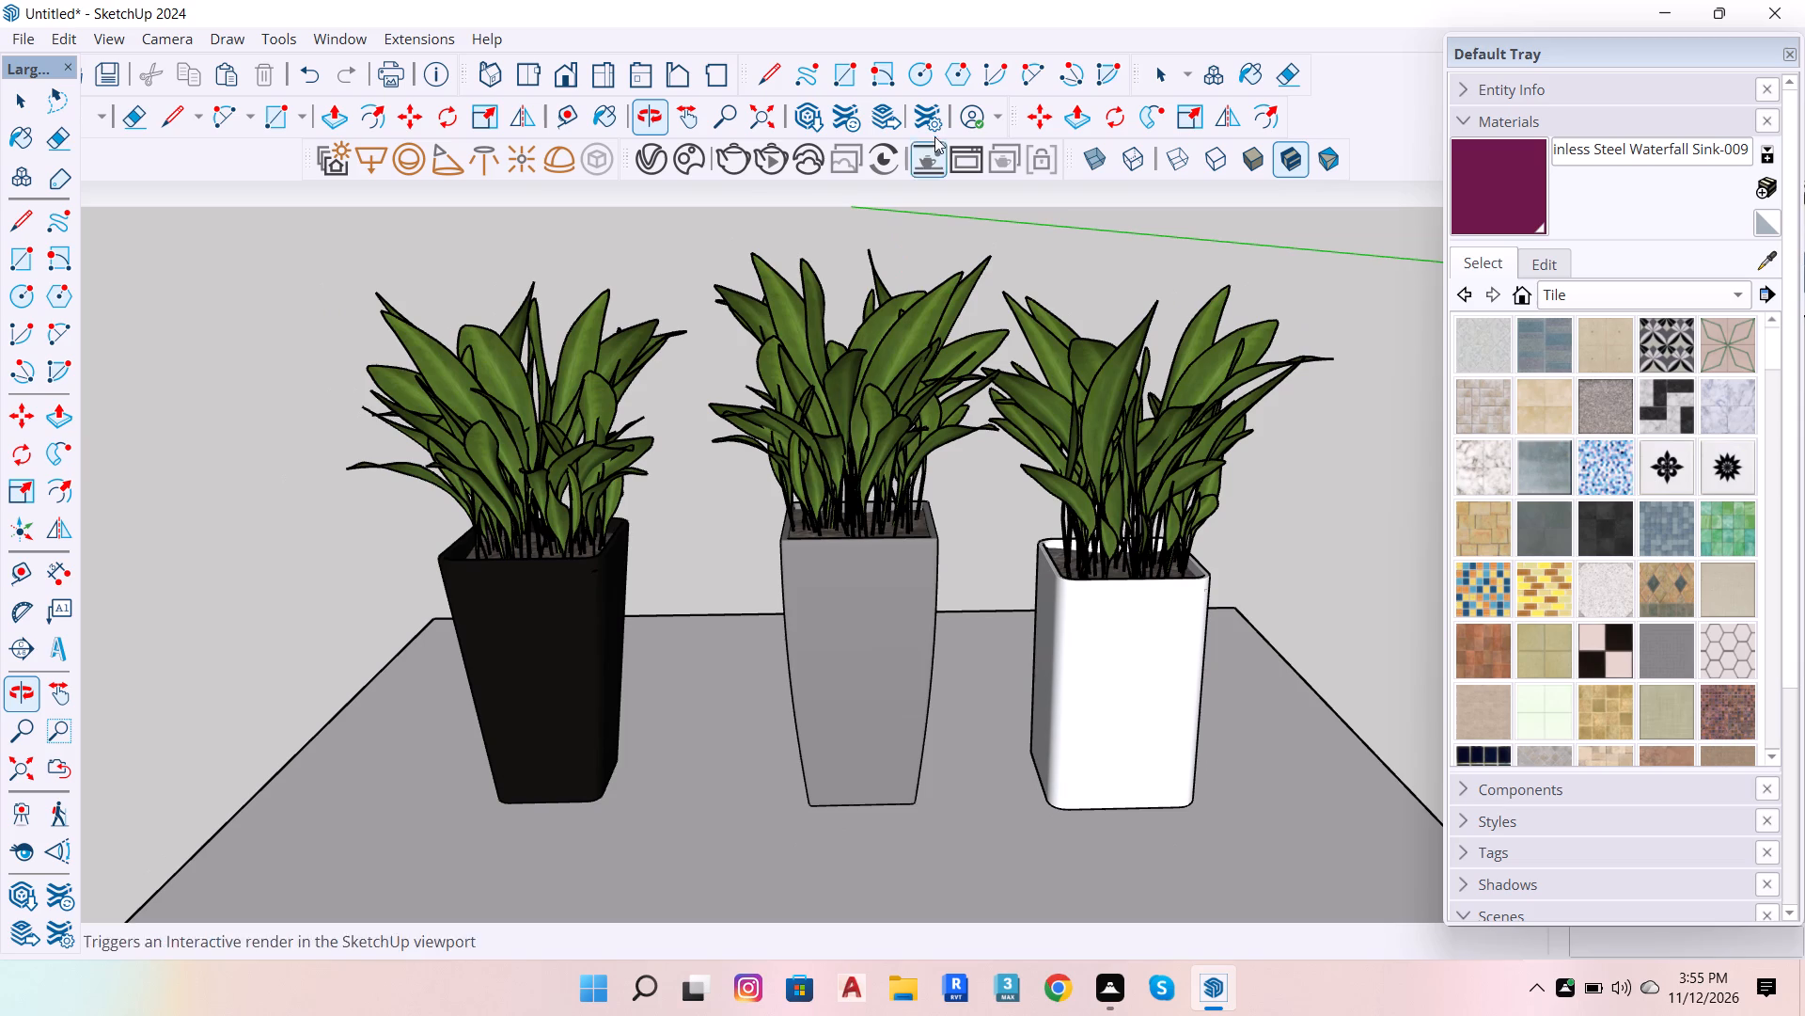
pyautogui.click(743, 166)
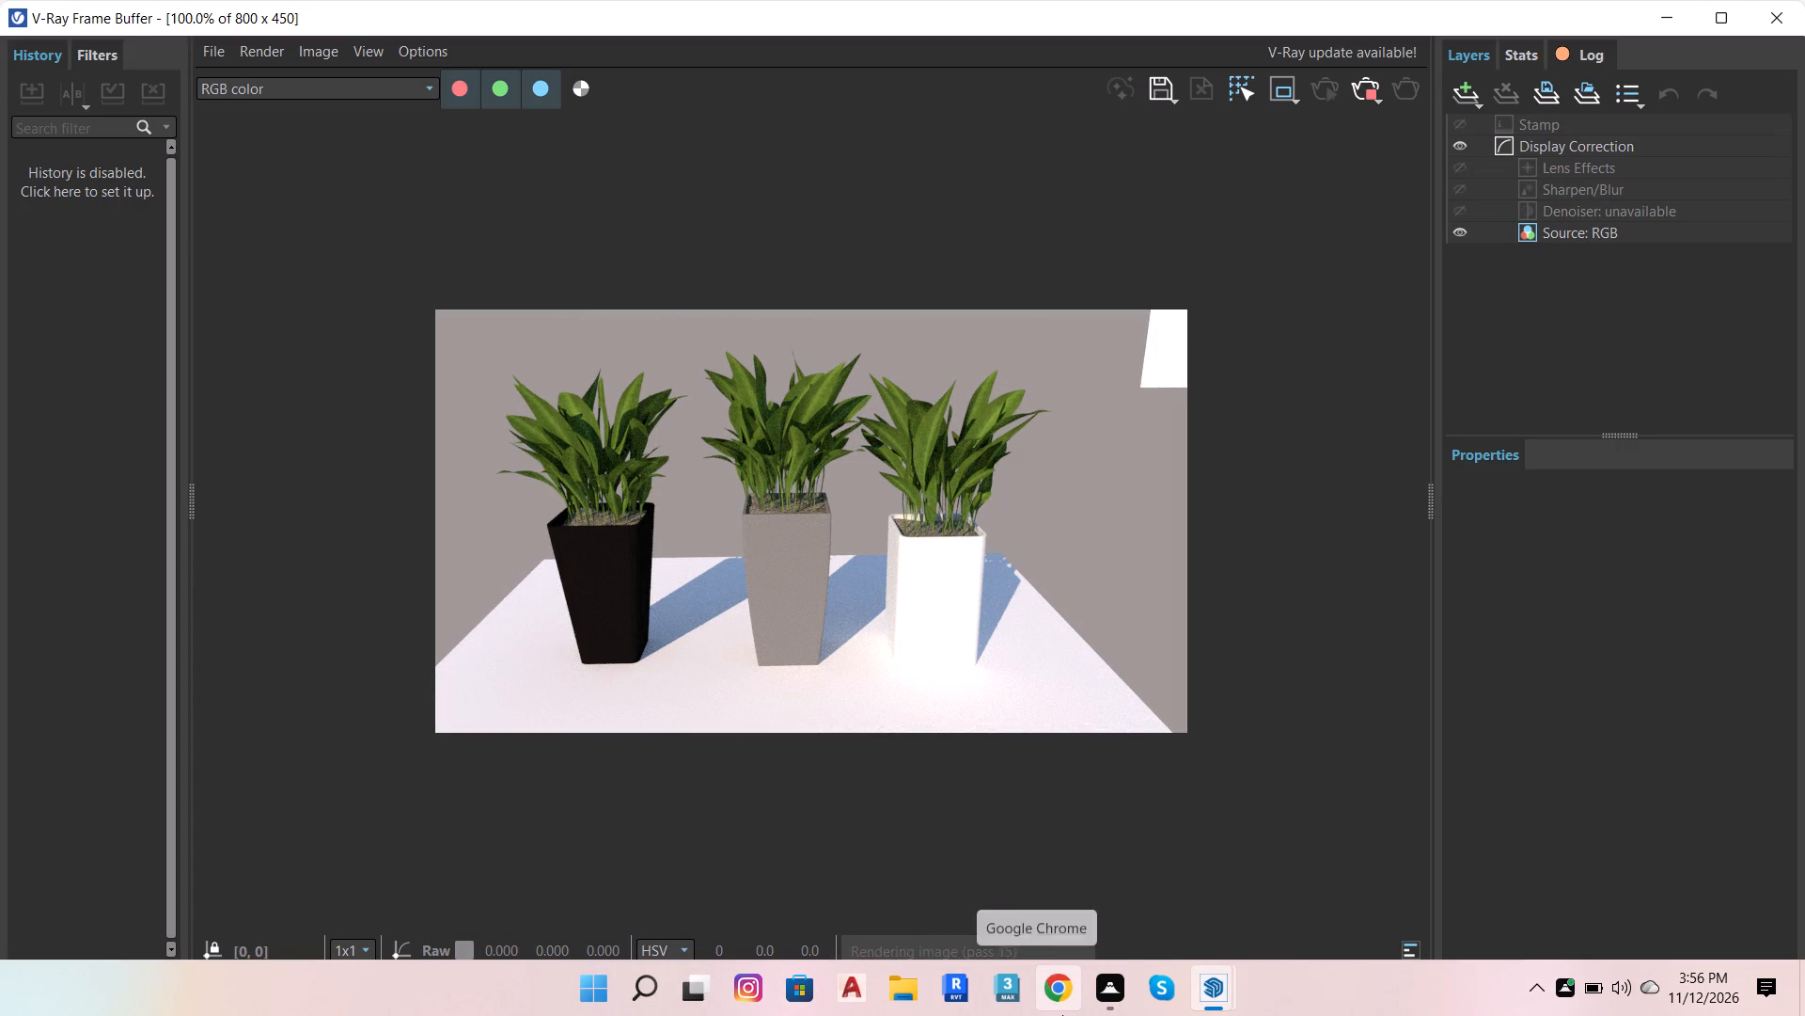
# Check the leaves and grey pot in the test render, and start an interactive V-Ray render of the same view.
pyautogui.scroll(5, 848, 261)
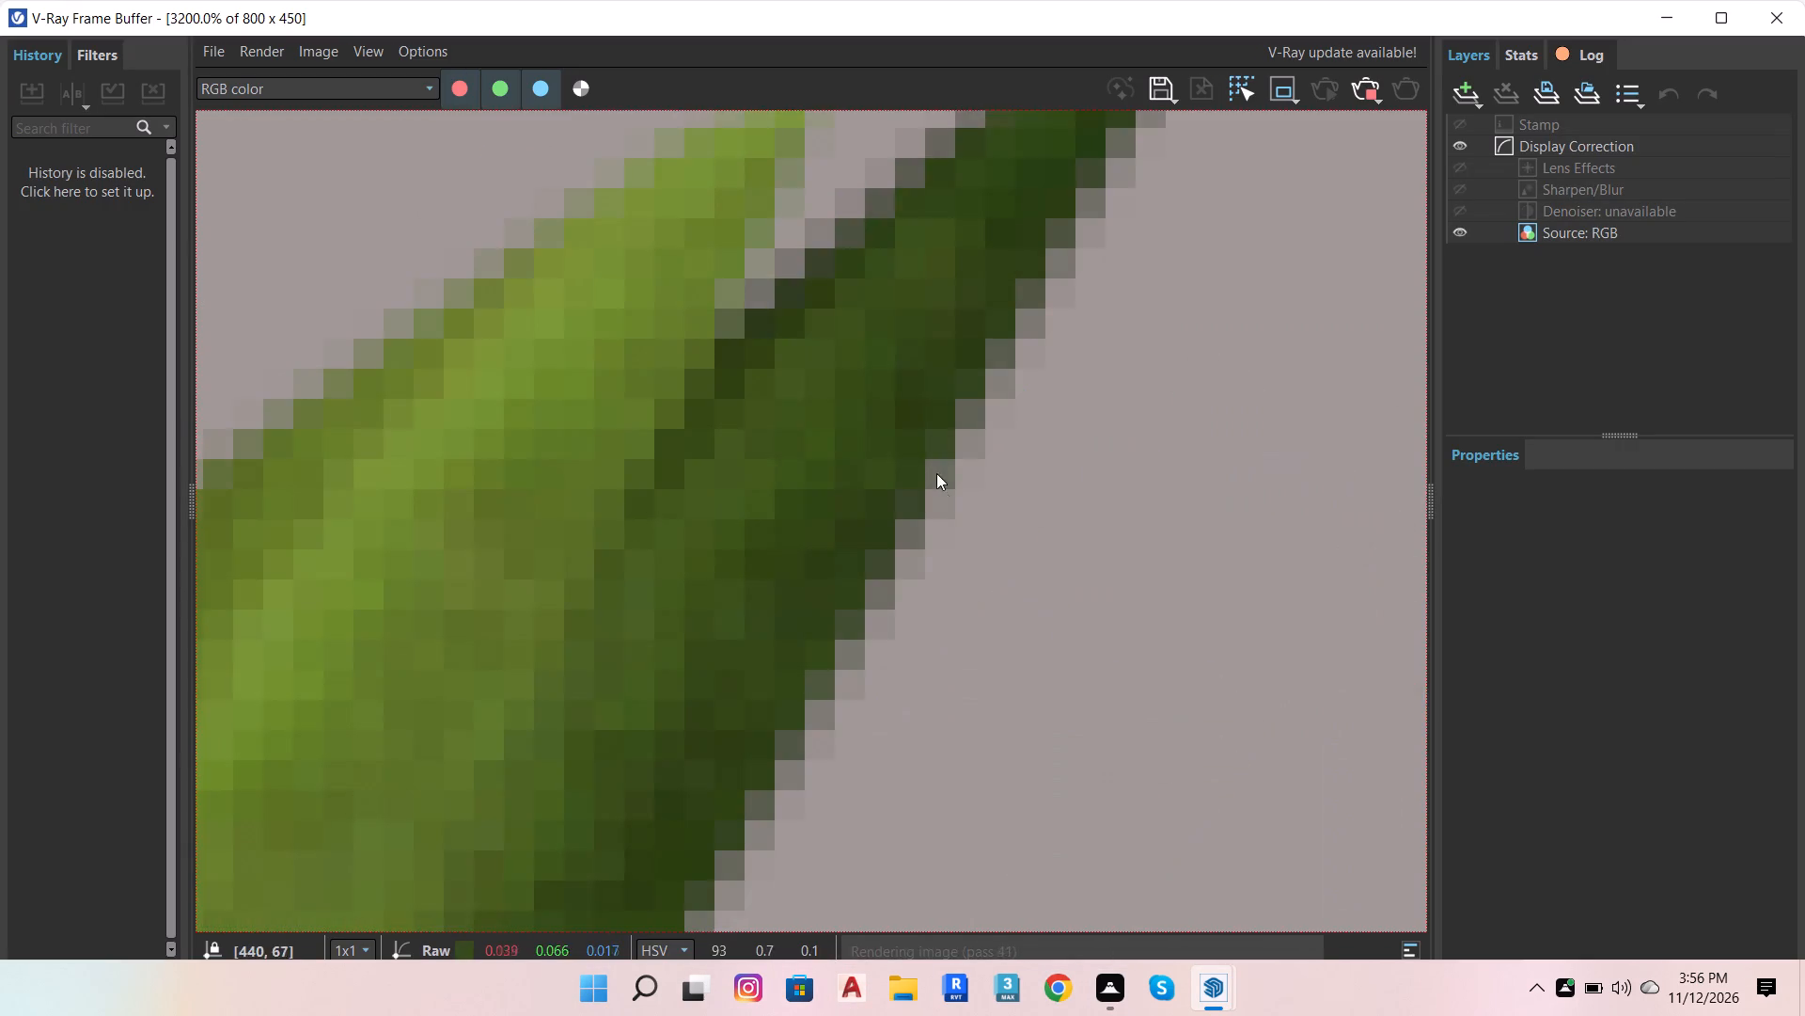
pyautogui.scroll(-3, 936, 479)
pyautogui.scroll(-3, 909, 550)
pyautogui.scroll(3, 774, 583)
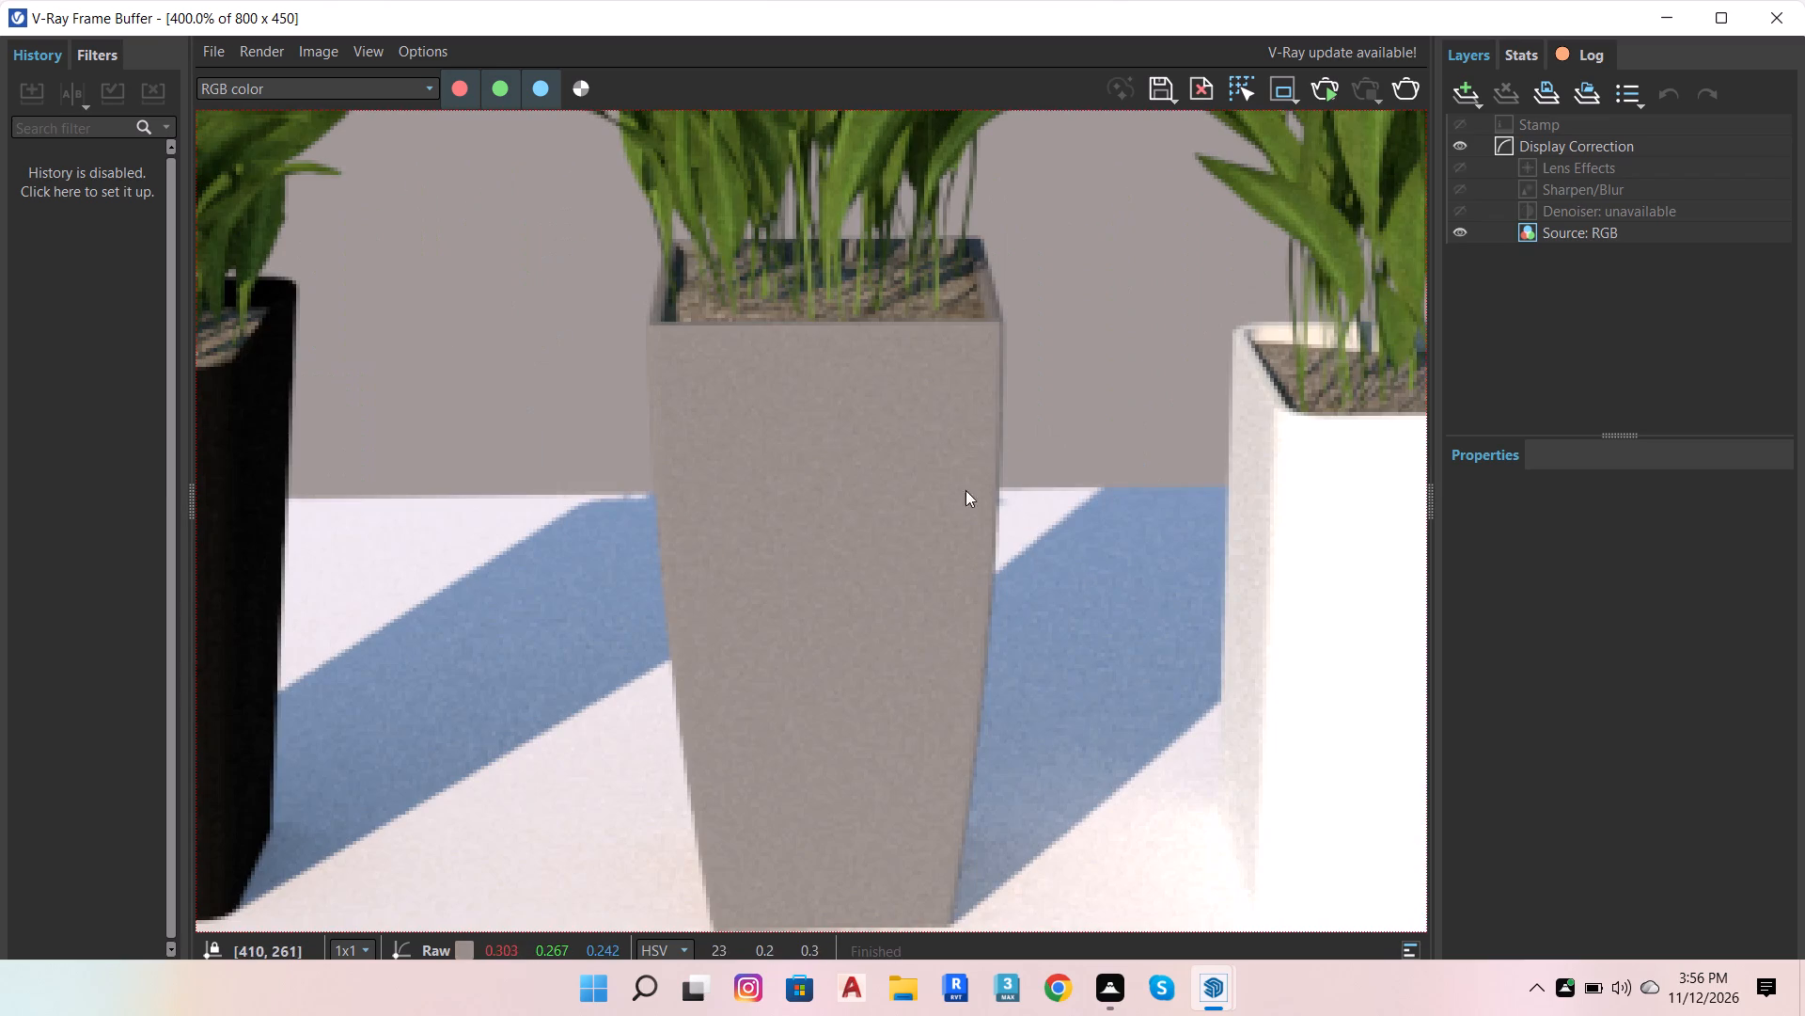
pyautogui.scroll(-2, 971, 534)
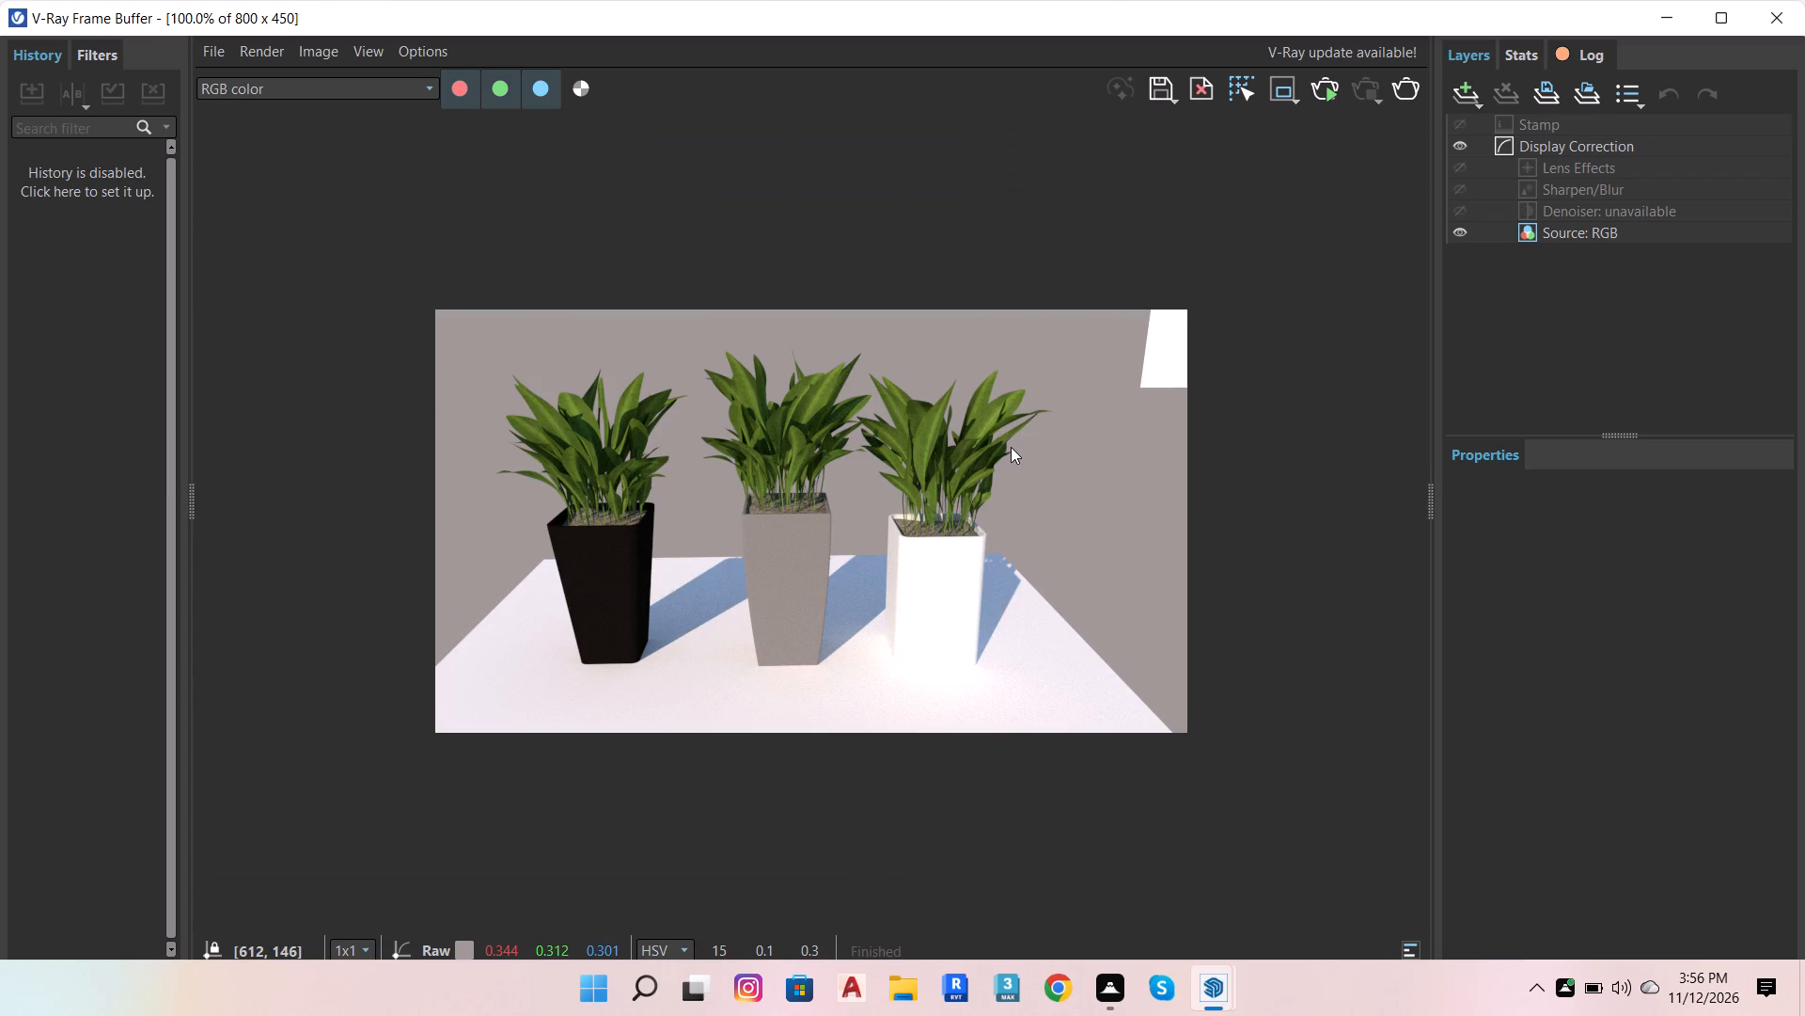
pyautogui.click(1334, 85)
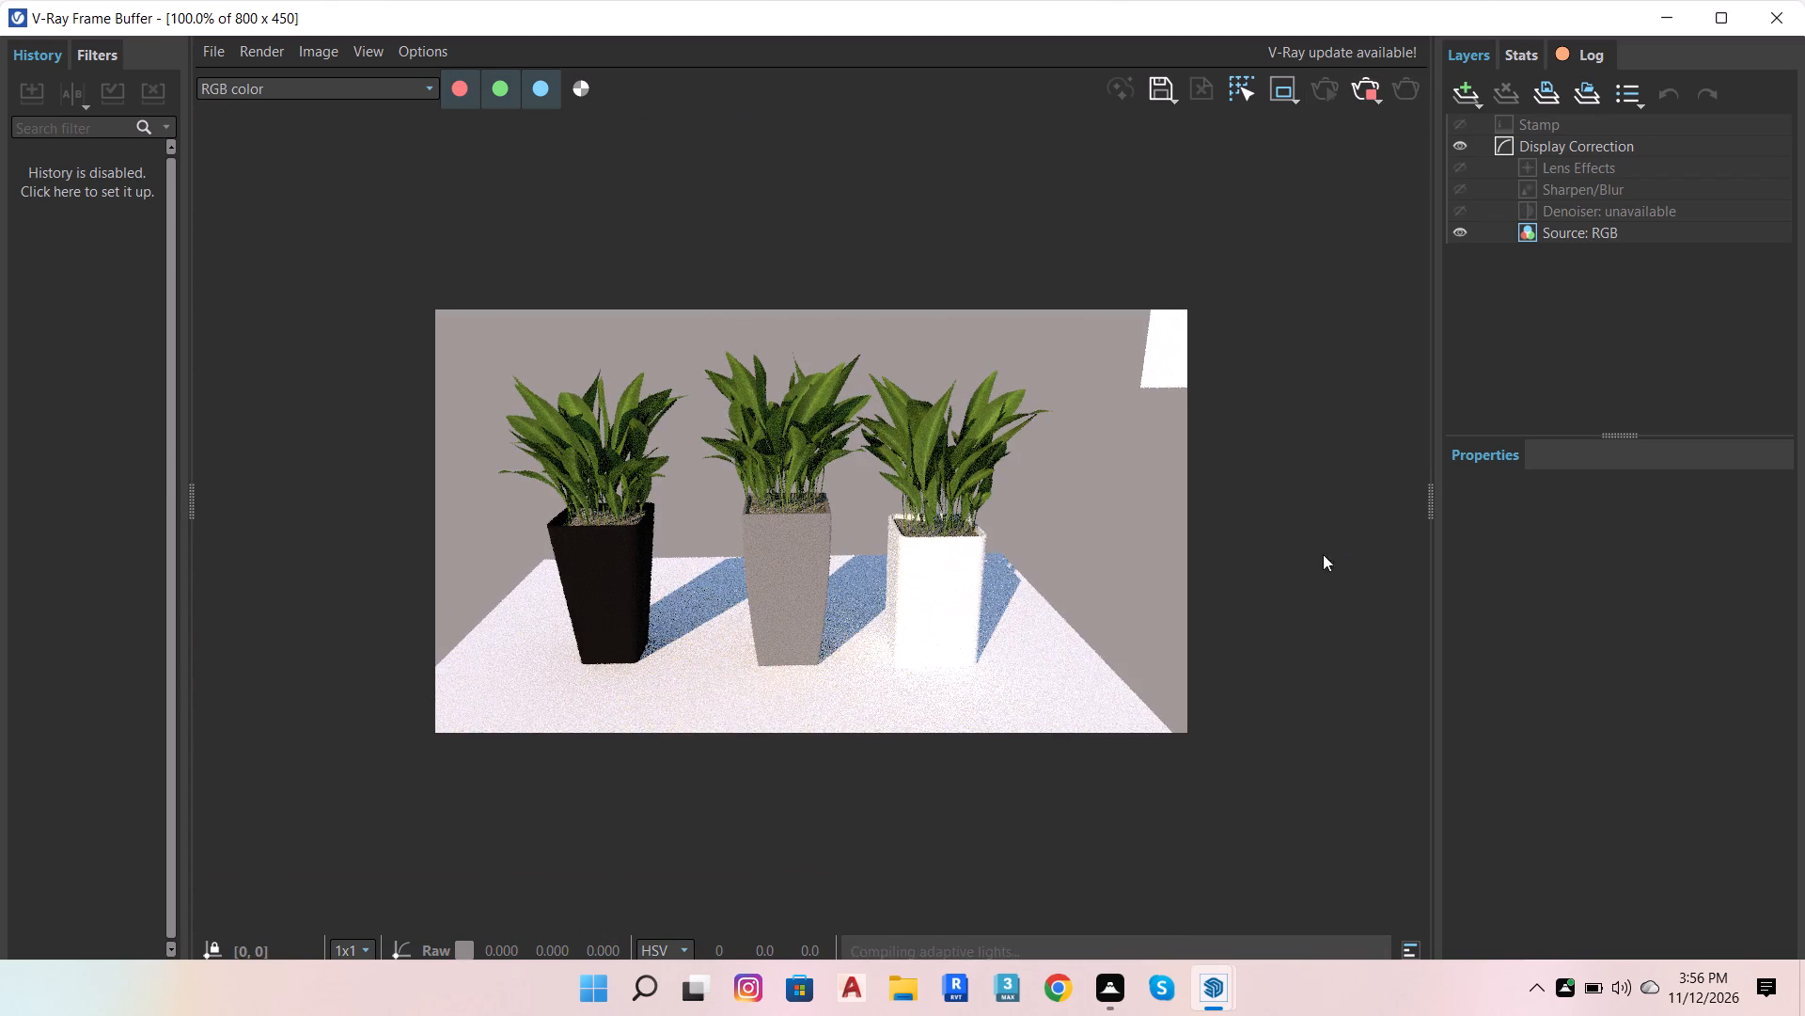
# Examine the white pot's plant, rim and shadow in the interactive render against the whole image.
pyautogui.scroll(2, 975, 498)
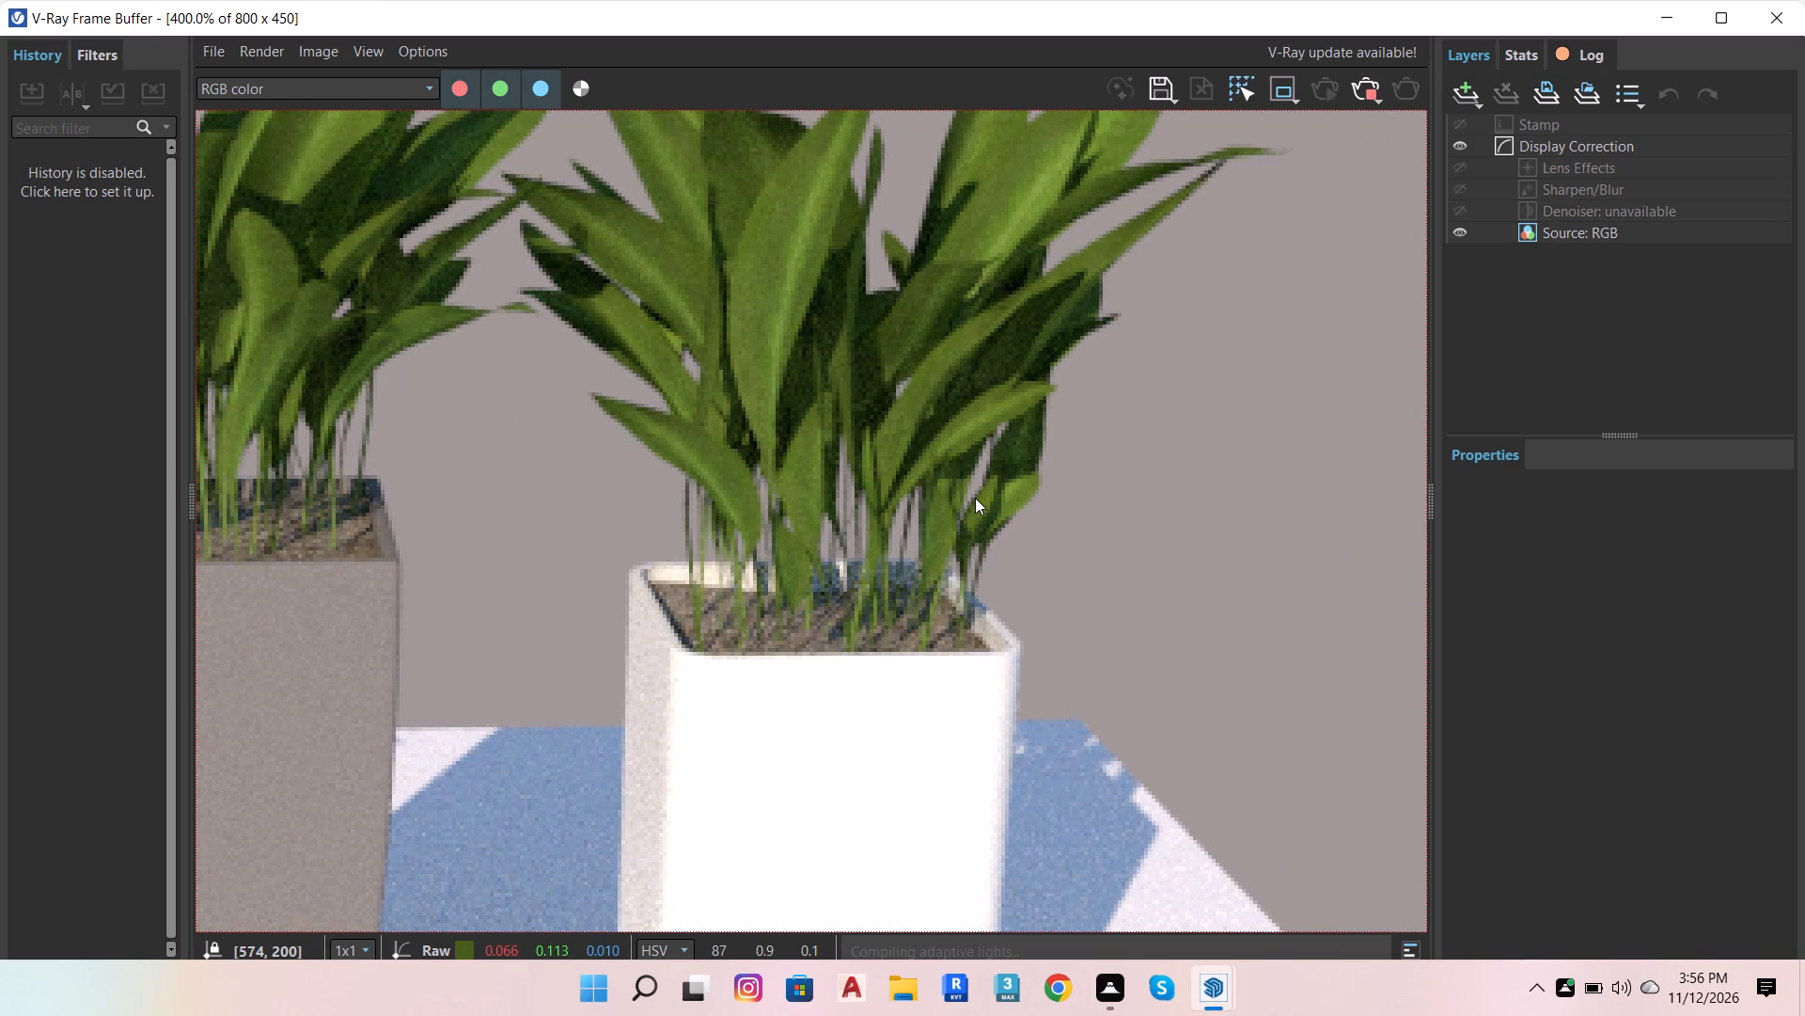
pyautogui.scroll(-2, 985, 497)
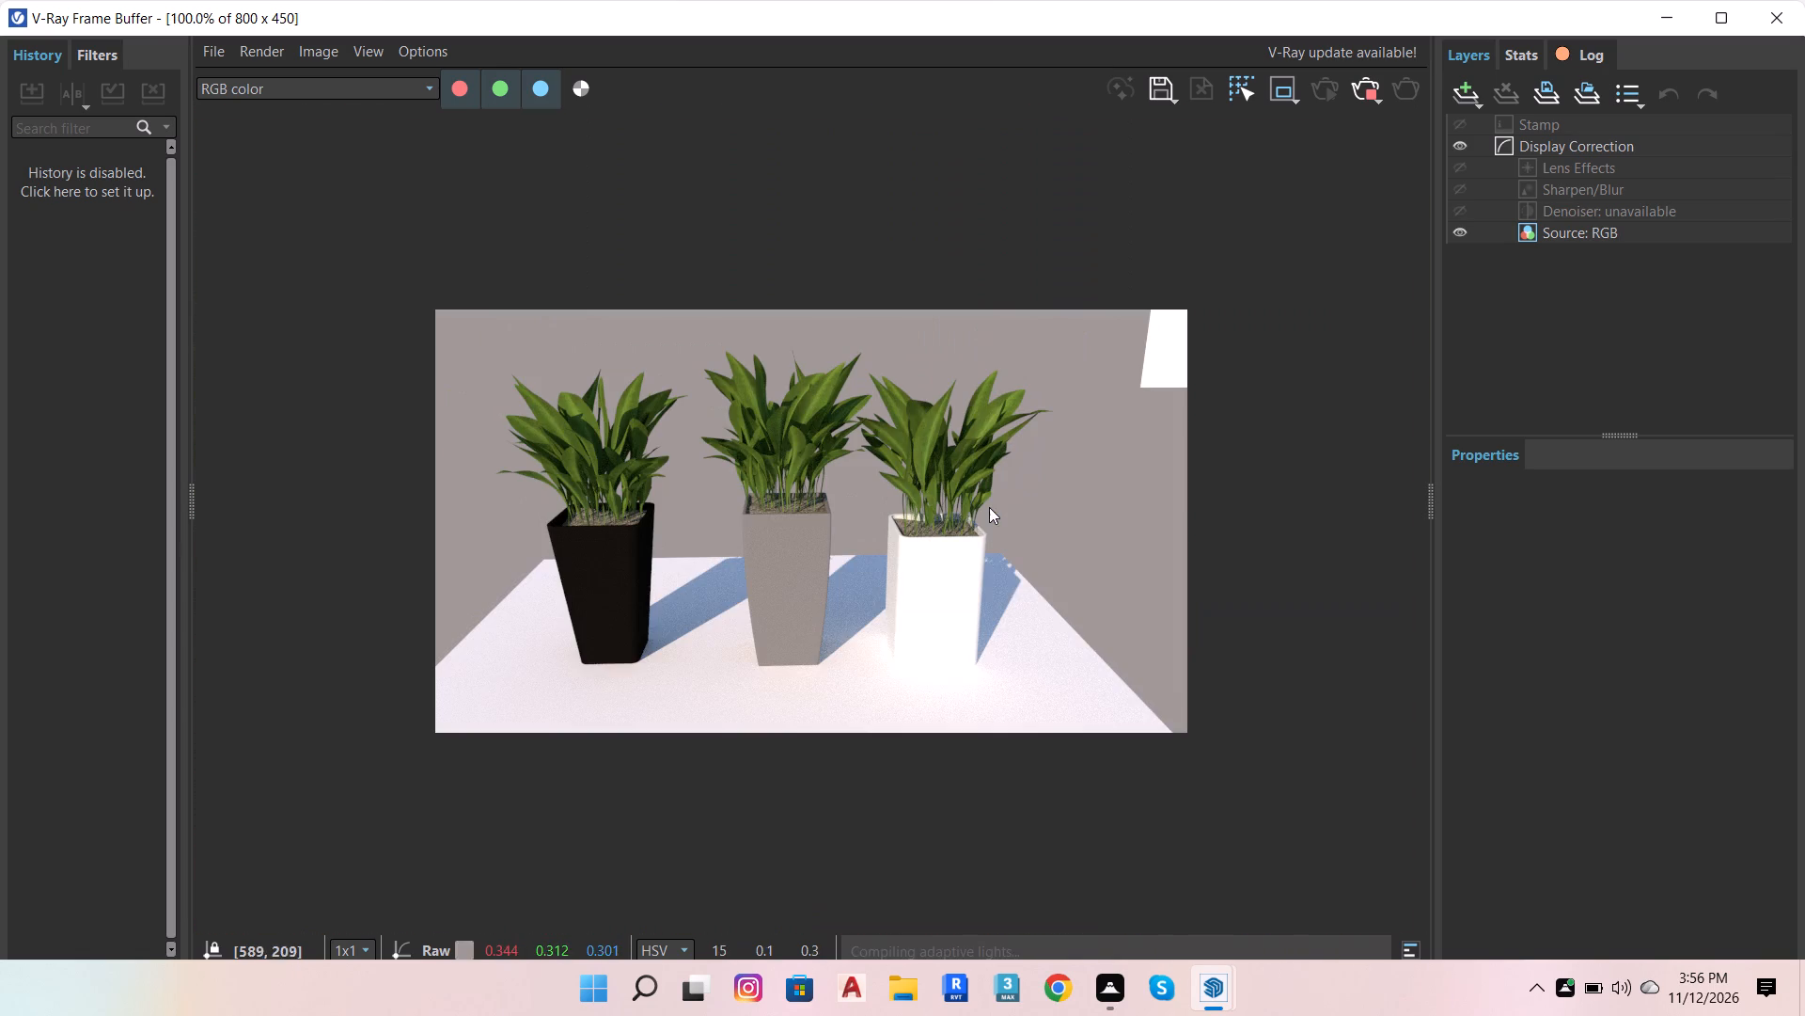
pyautogui.scroll(3, 713, 484)
pyautogui.scroll(-3, 1044, 492)
pyautogui.scroll(3, 974, 465)
pyautogui.scroll(-1, 931, 471)
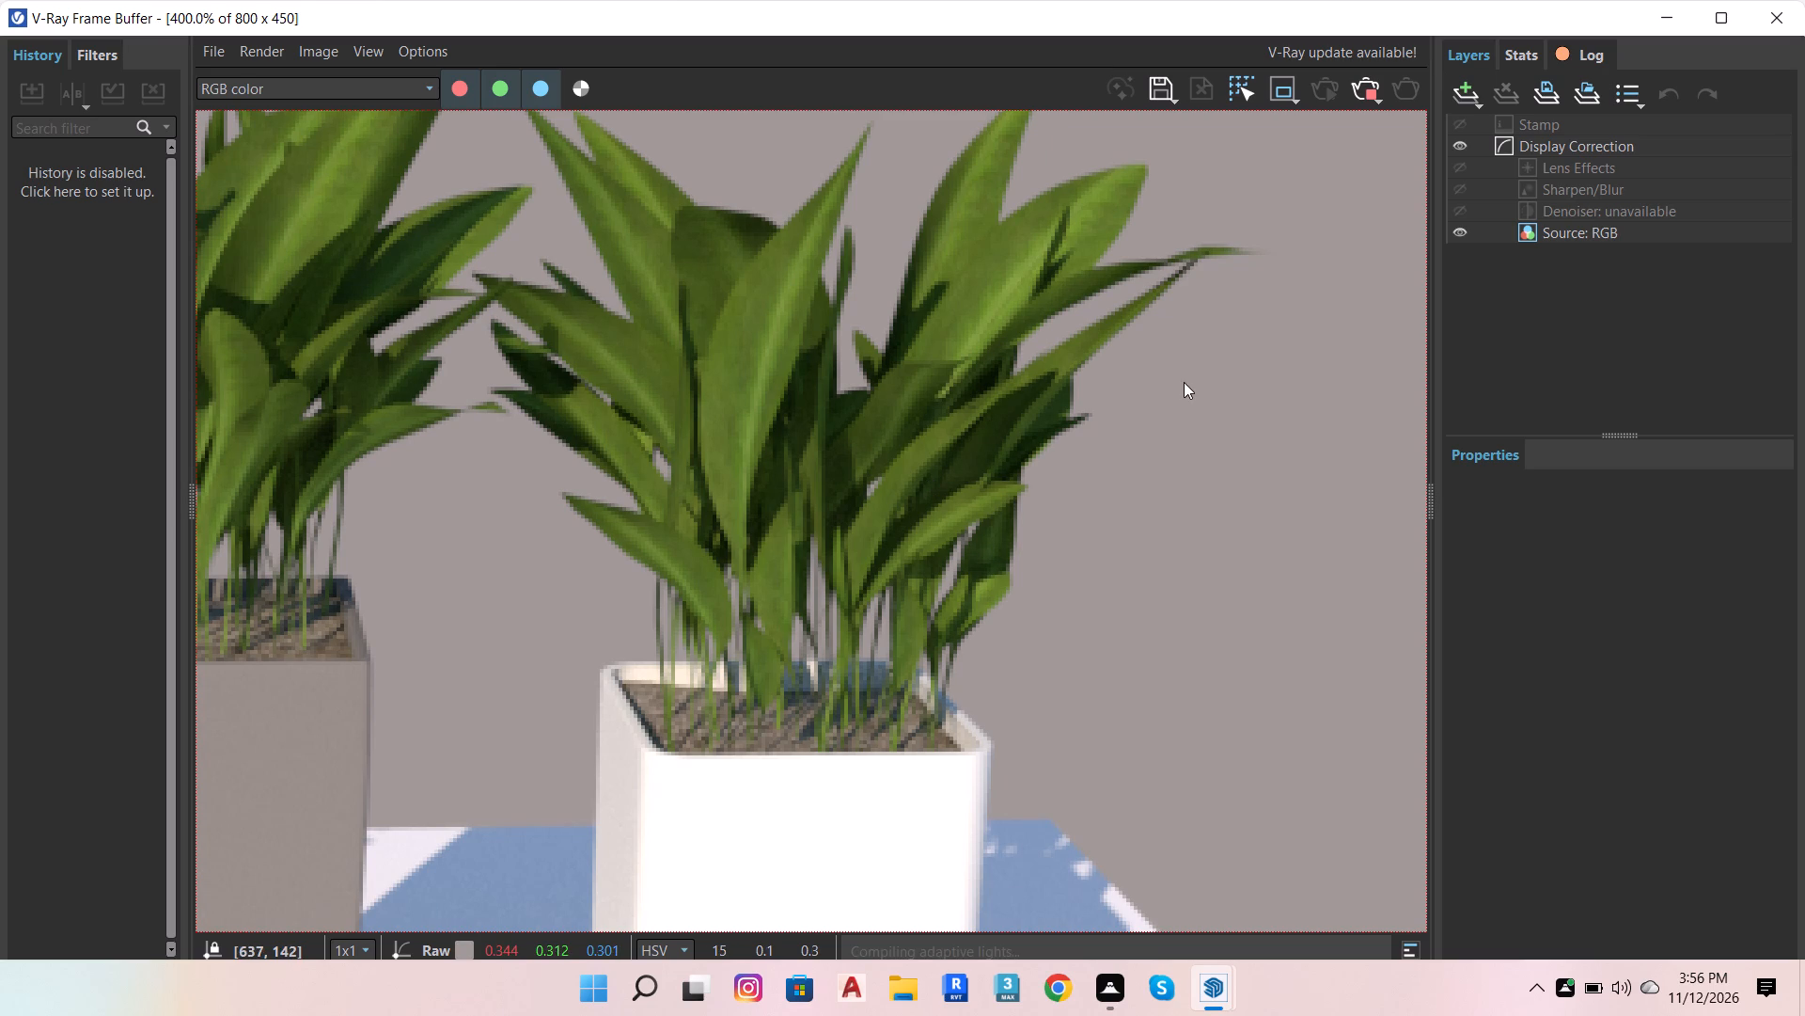
pyautogui.scroll(-3, 1125, 452)
pyautogui.scroll(4, 930, 535)
pyautogui.scroll(-3, 905, 566)
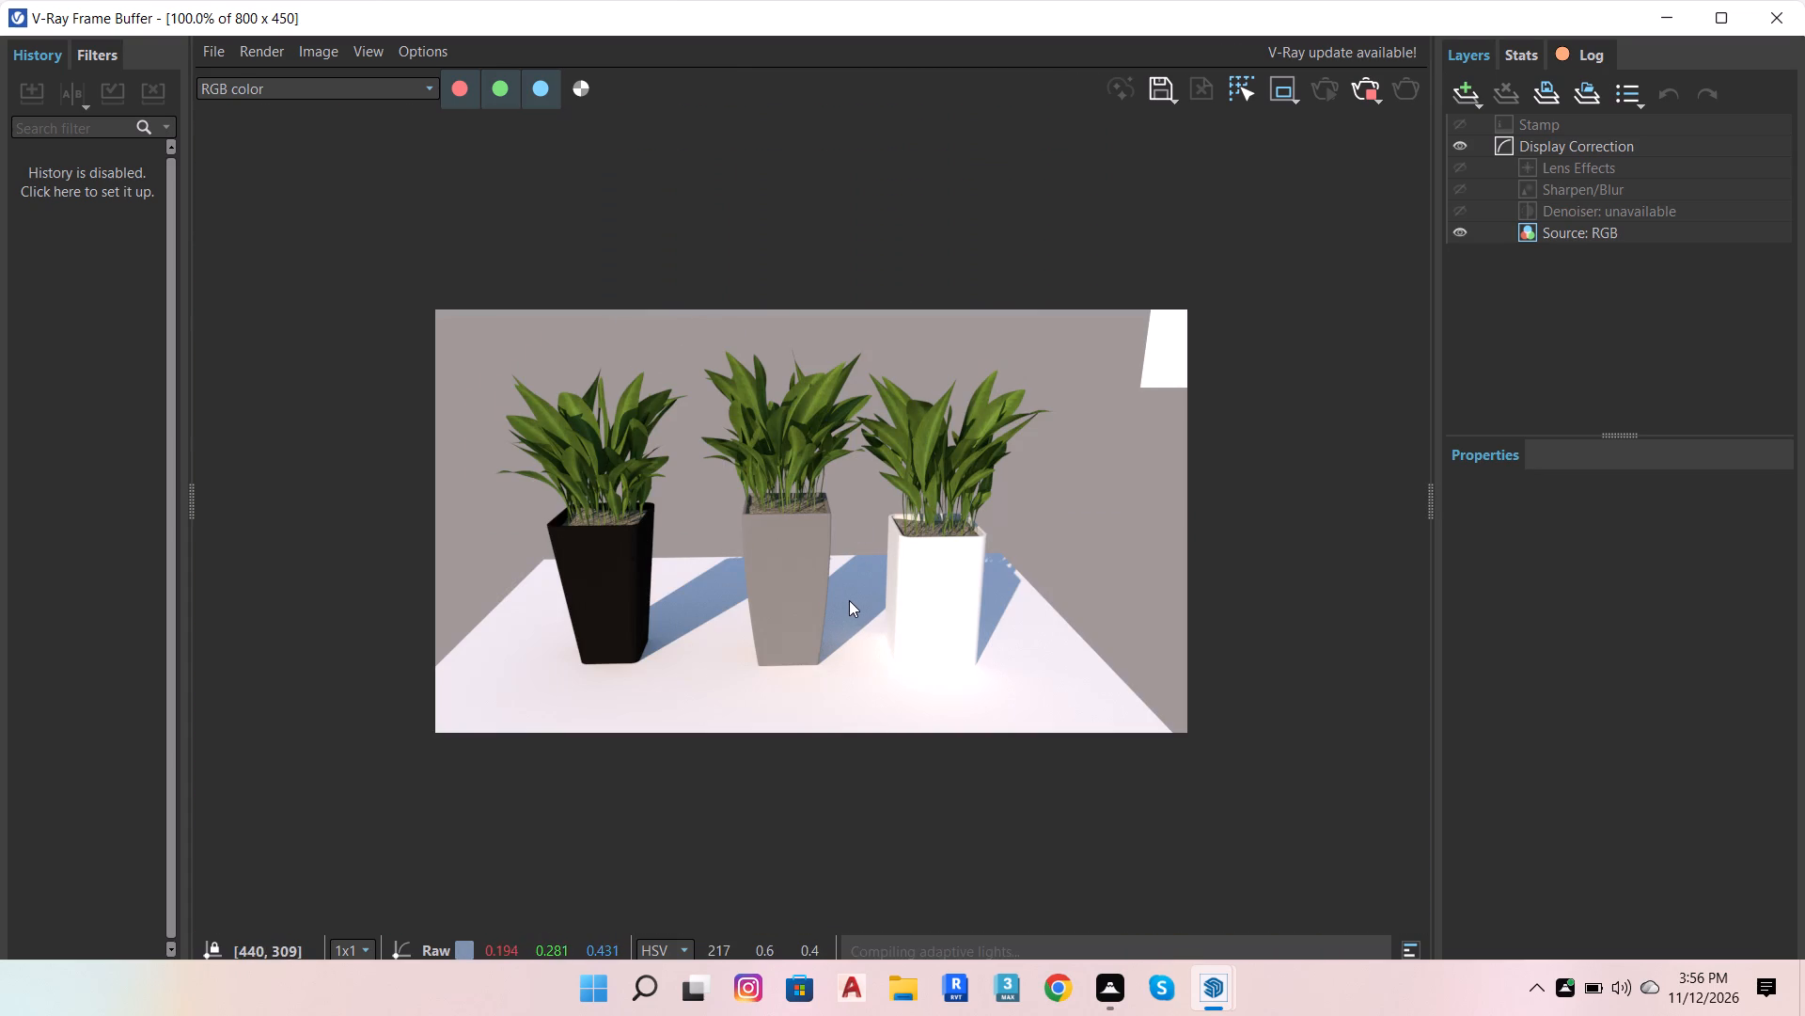
# Inspect the grey pot's stems, soil and rim and the black pot's leaves up close in the interactive render.
pyautogui.scroll(3, 785, 486)
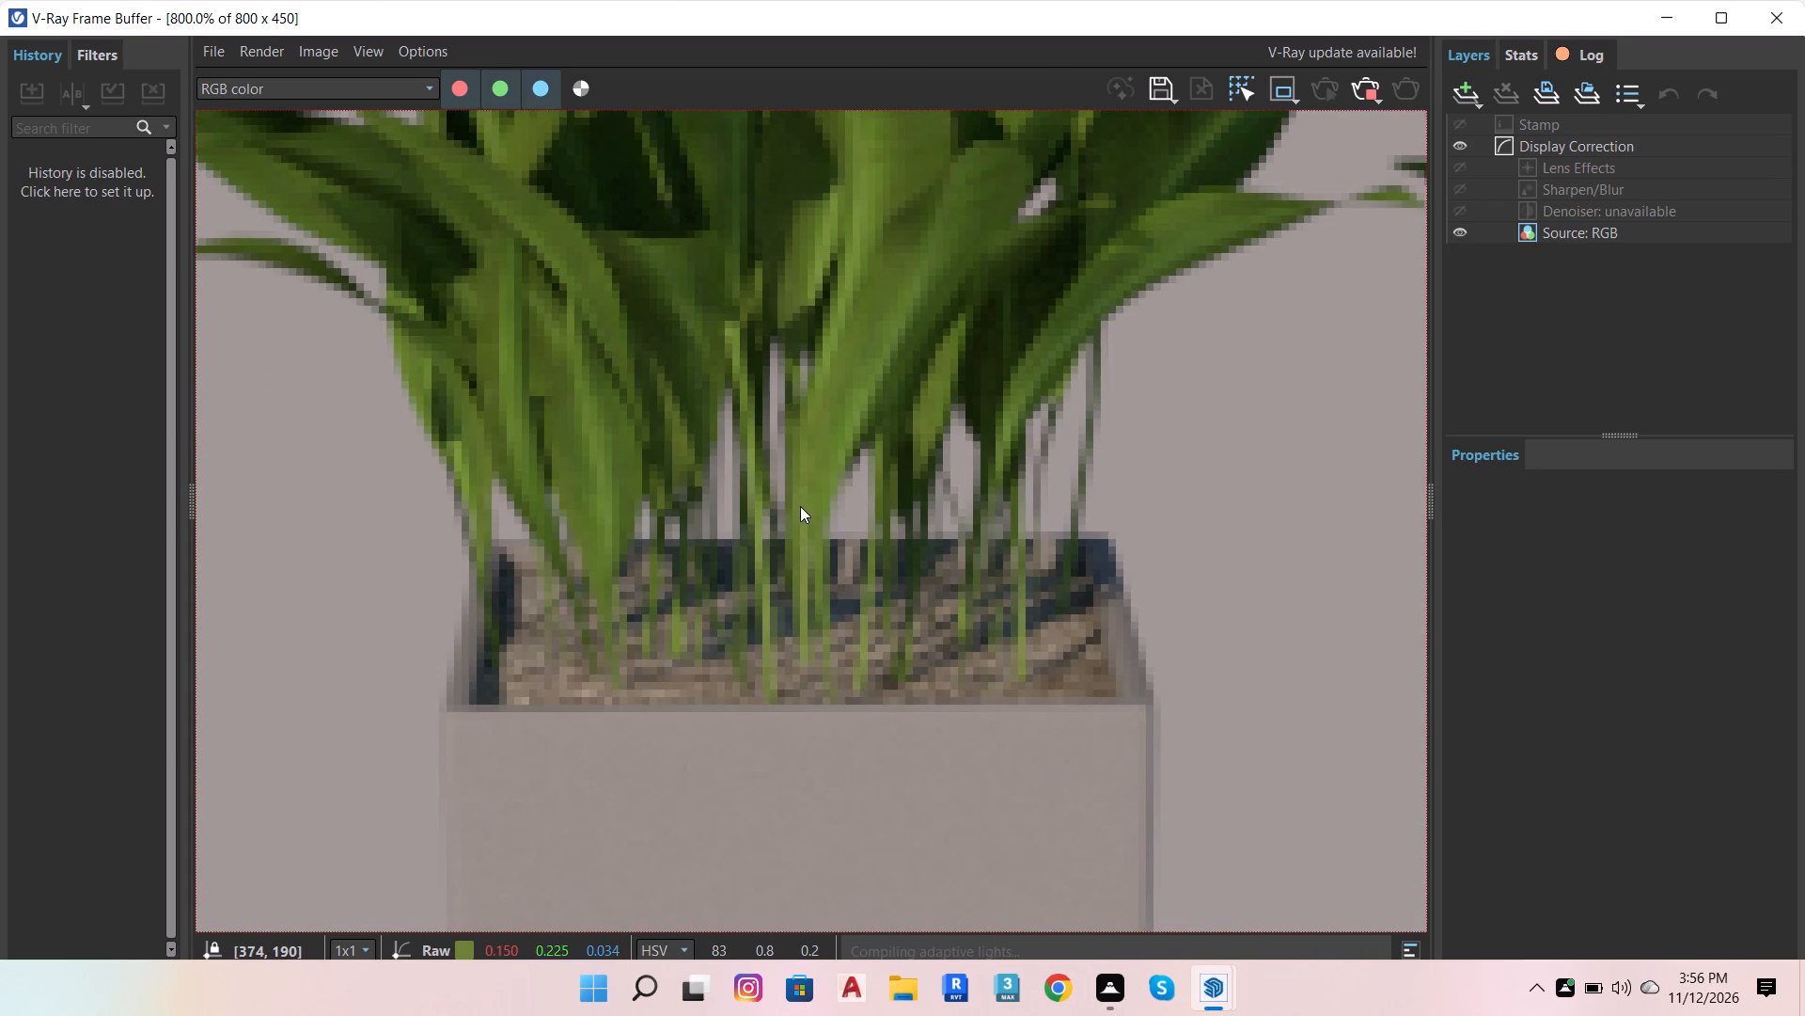
pyautogui.scroll(-3, 852, 548)
pyautogui.scroll(3, 829, 513)
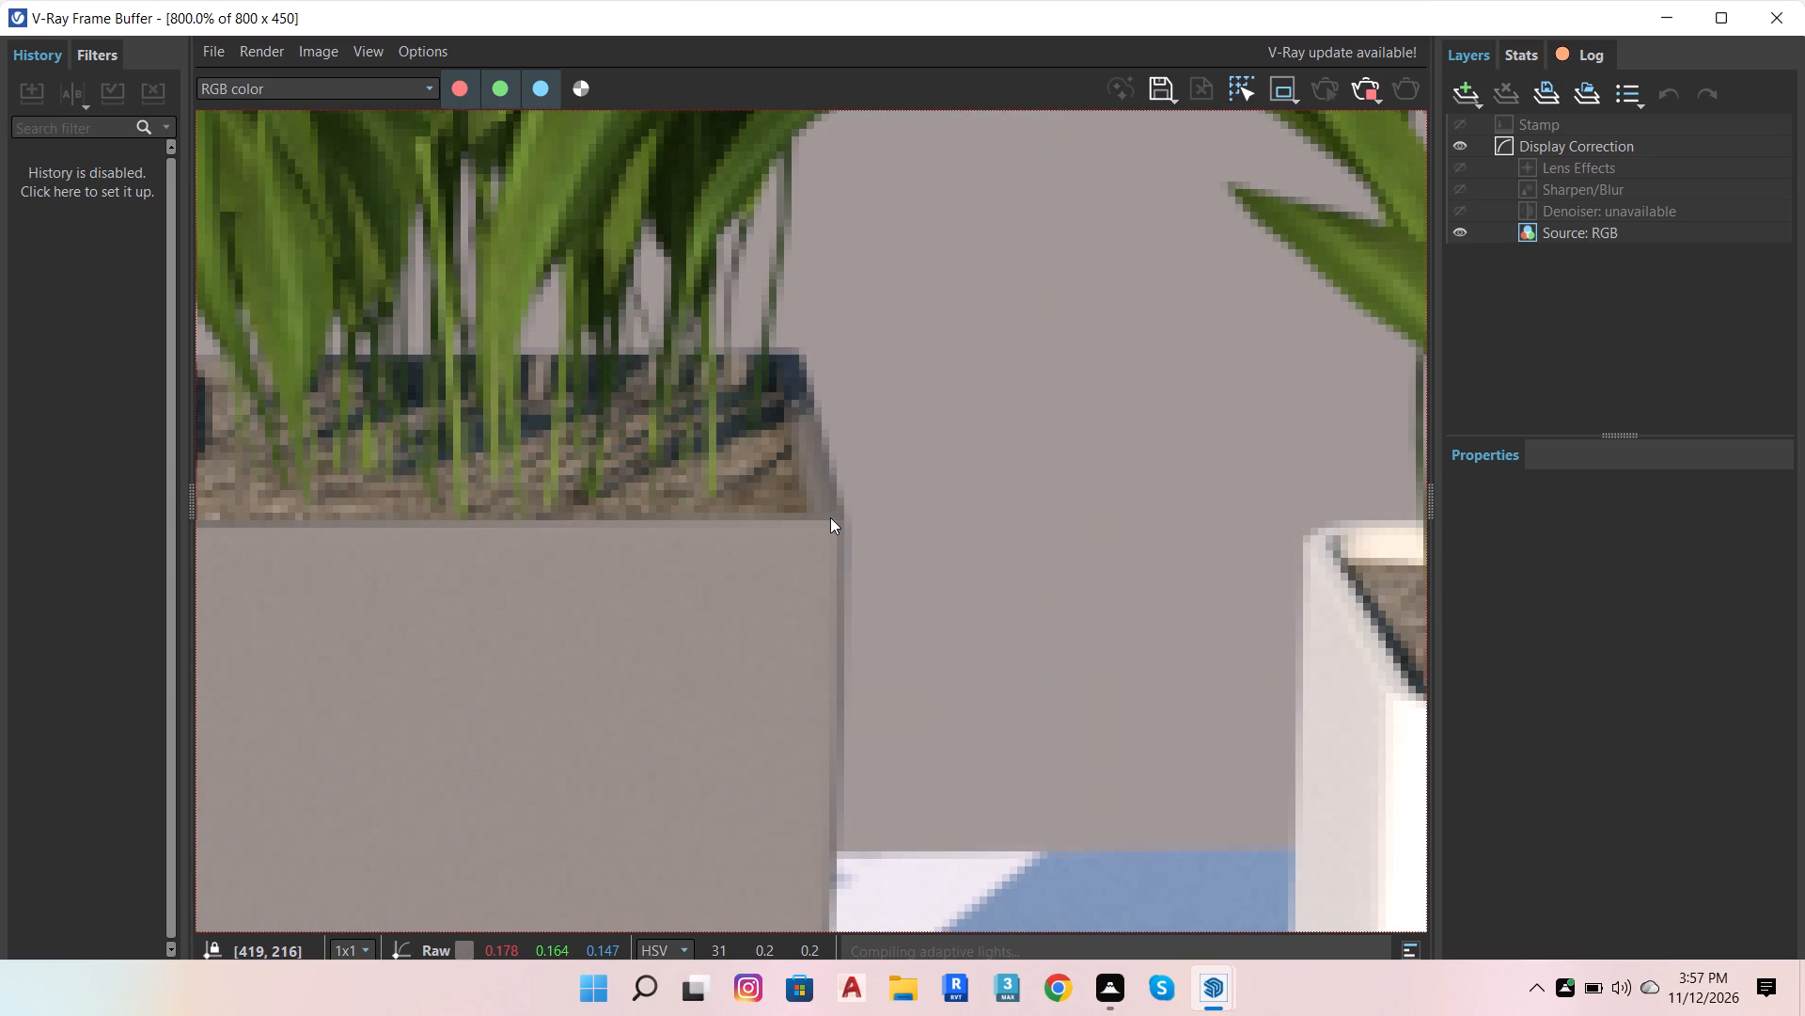
pyautogui.scroll(-3, 848, 535)
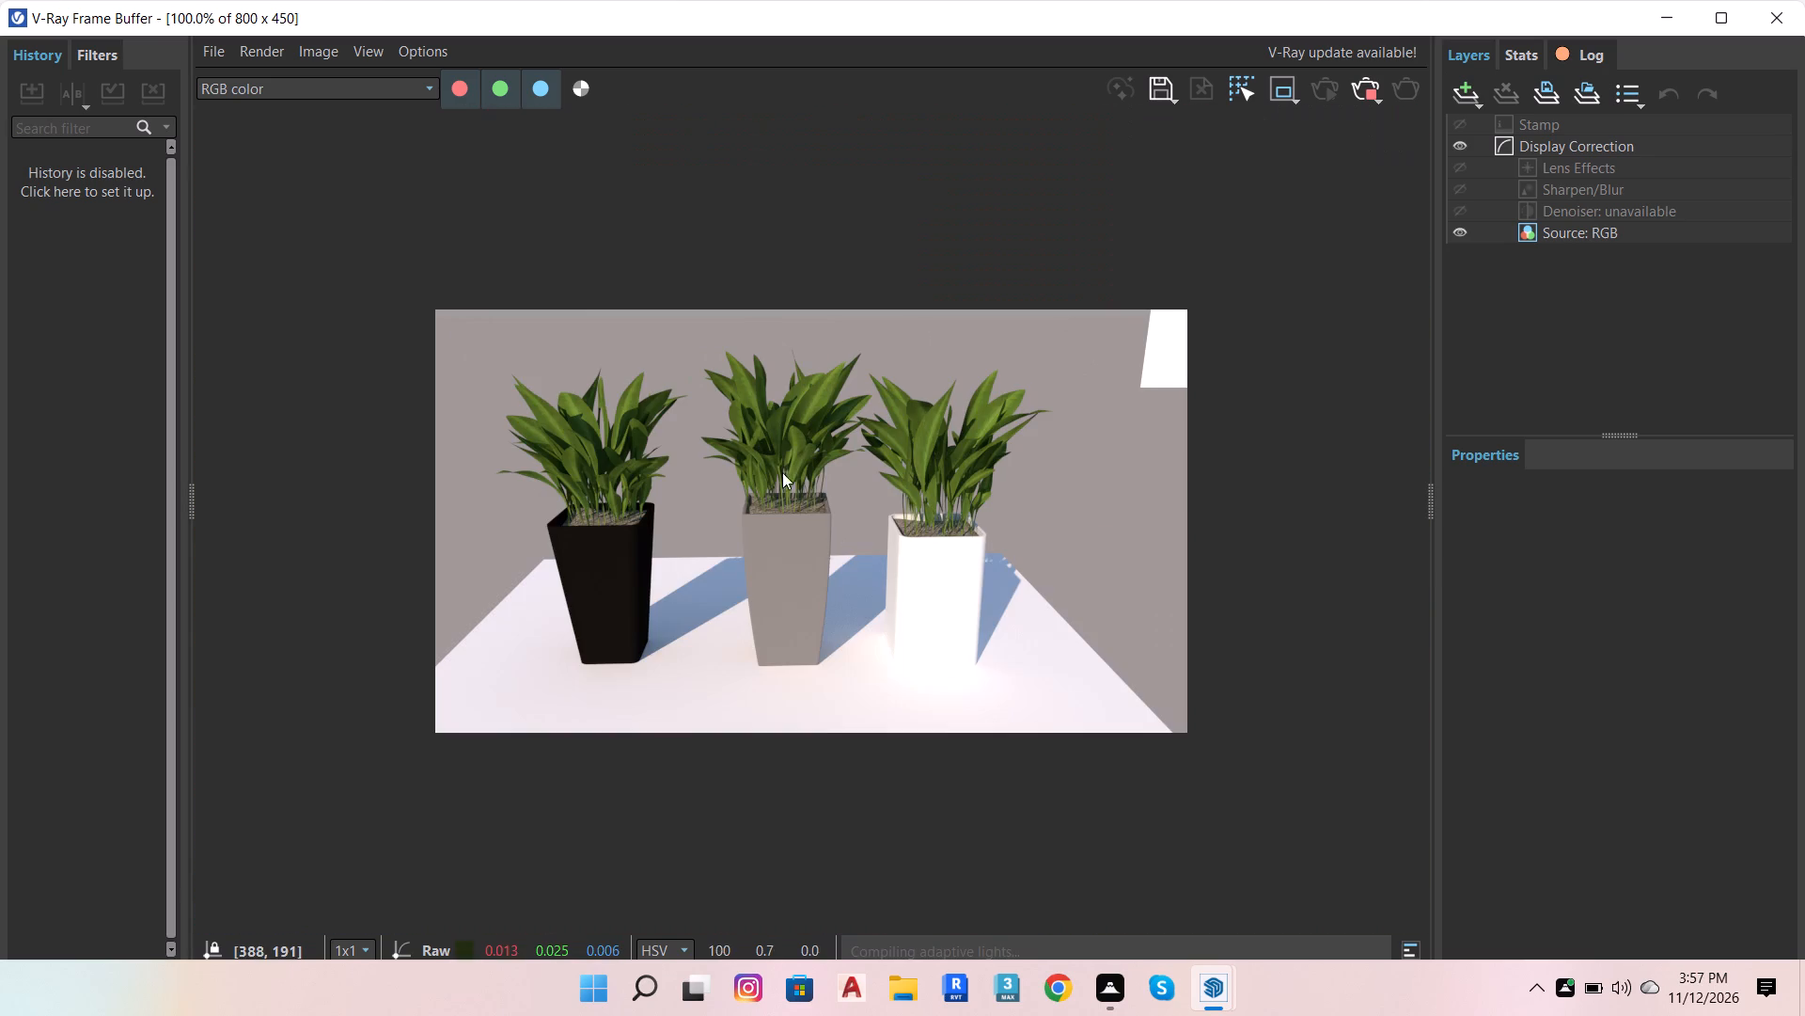
pyautogui.scroll(3, 774, 465)
pyautogui.scroll(-3, 779, 470)
pyautogui.scroll(3, 595, 411)
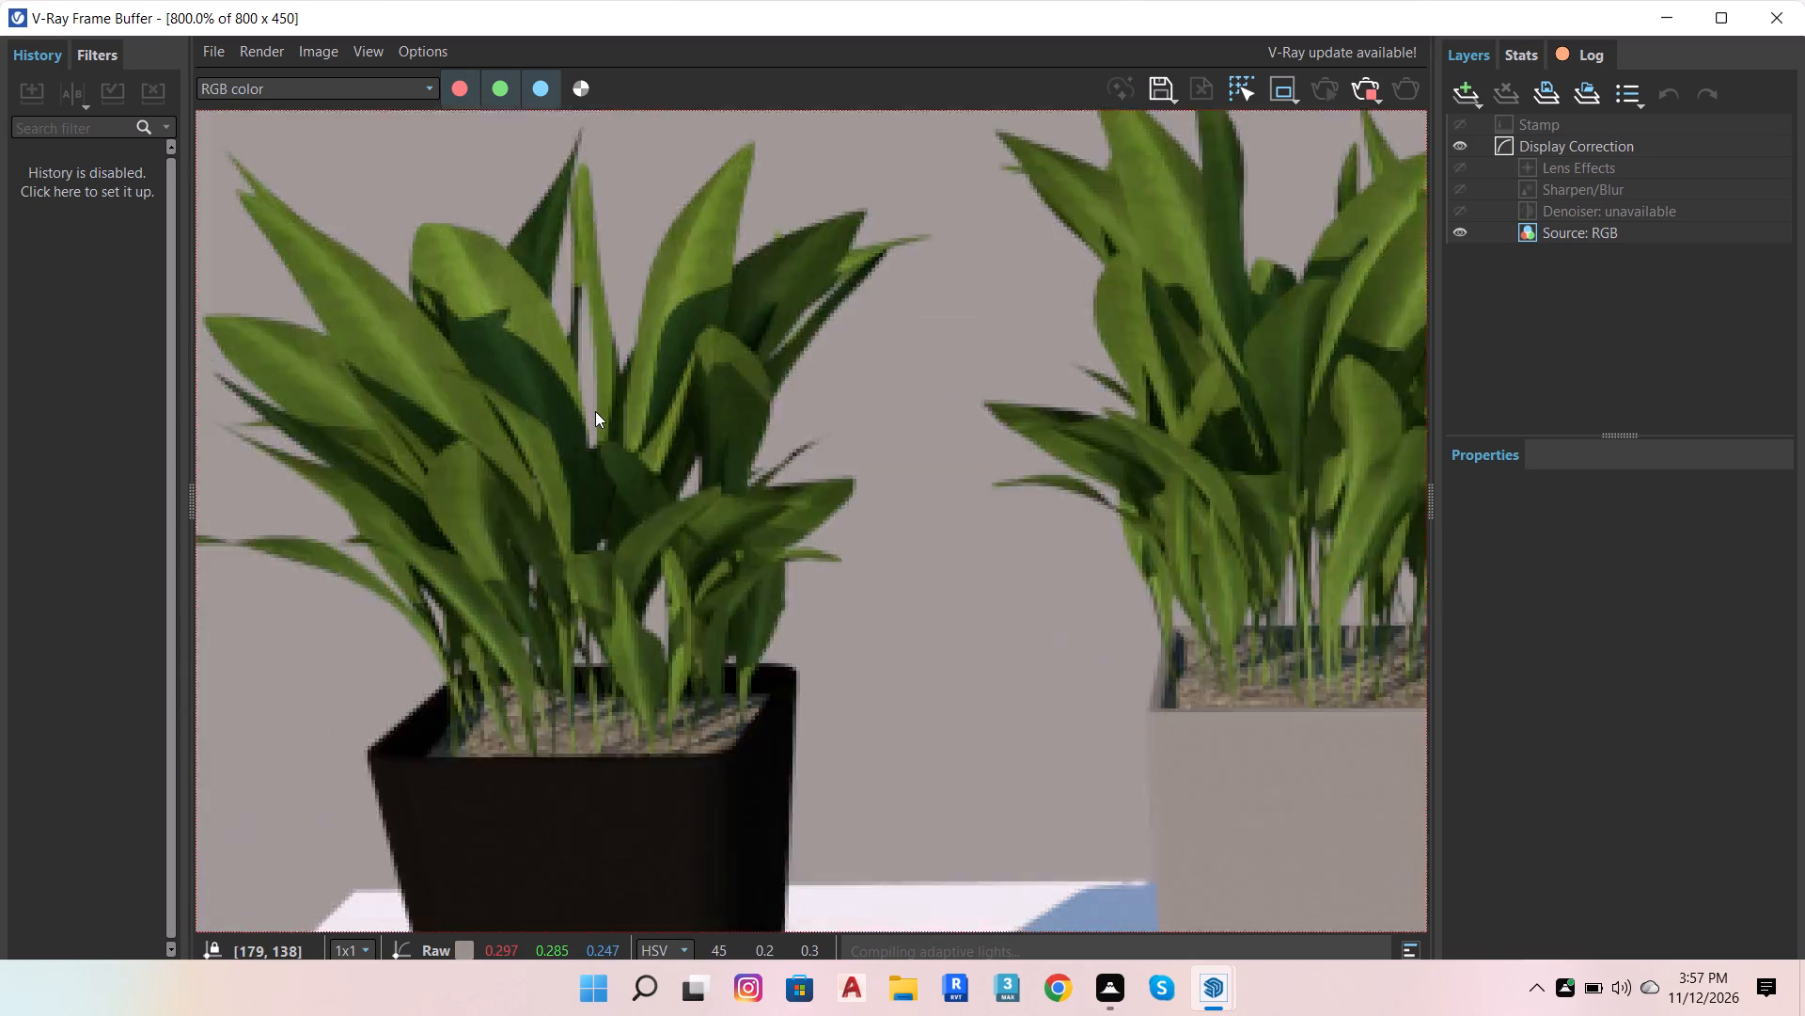
pyautogui.scroll(1, 595, 411)
pyautogui.scroll(-4, 600, 426)
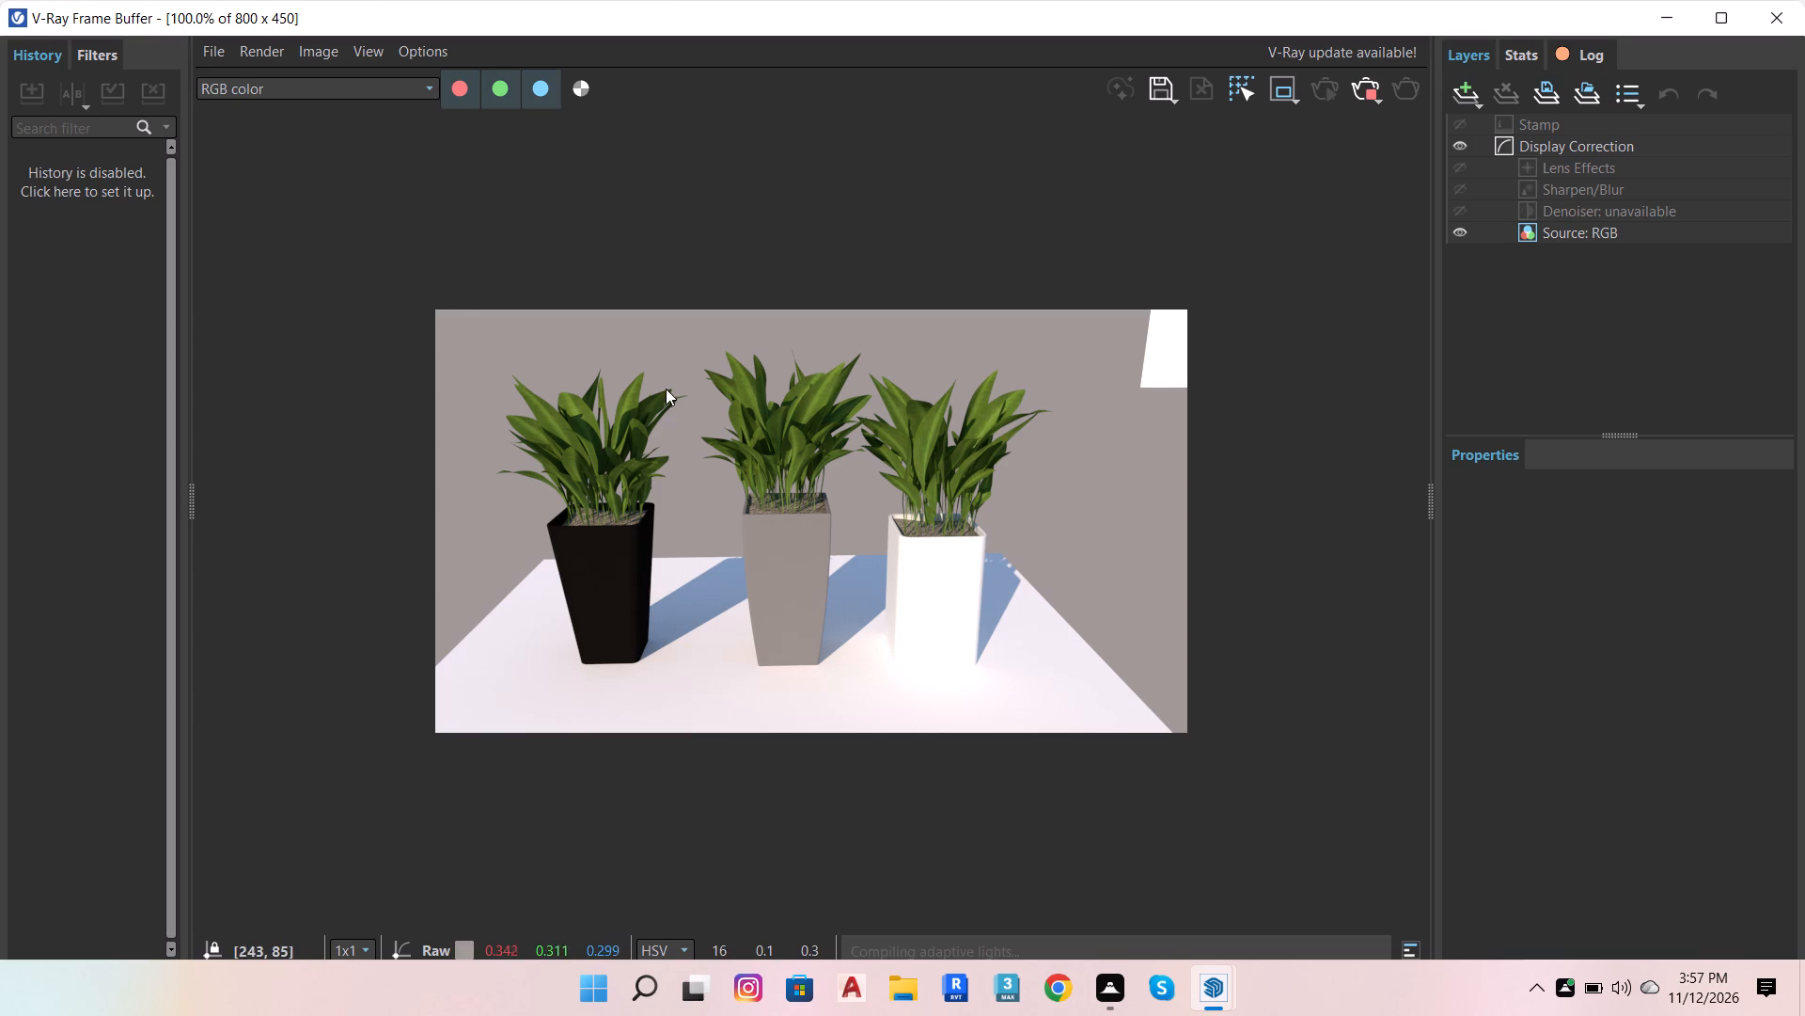
# Examine the grey and white pots' foliage in close detail and review the overall interactive render.
pyautogui.scroll(3, 875, 485)
pyautogui.scroll(-4, 878, 460)
pyautogui.scroll(2, 902, 439)
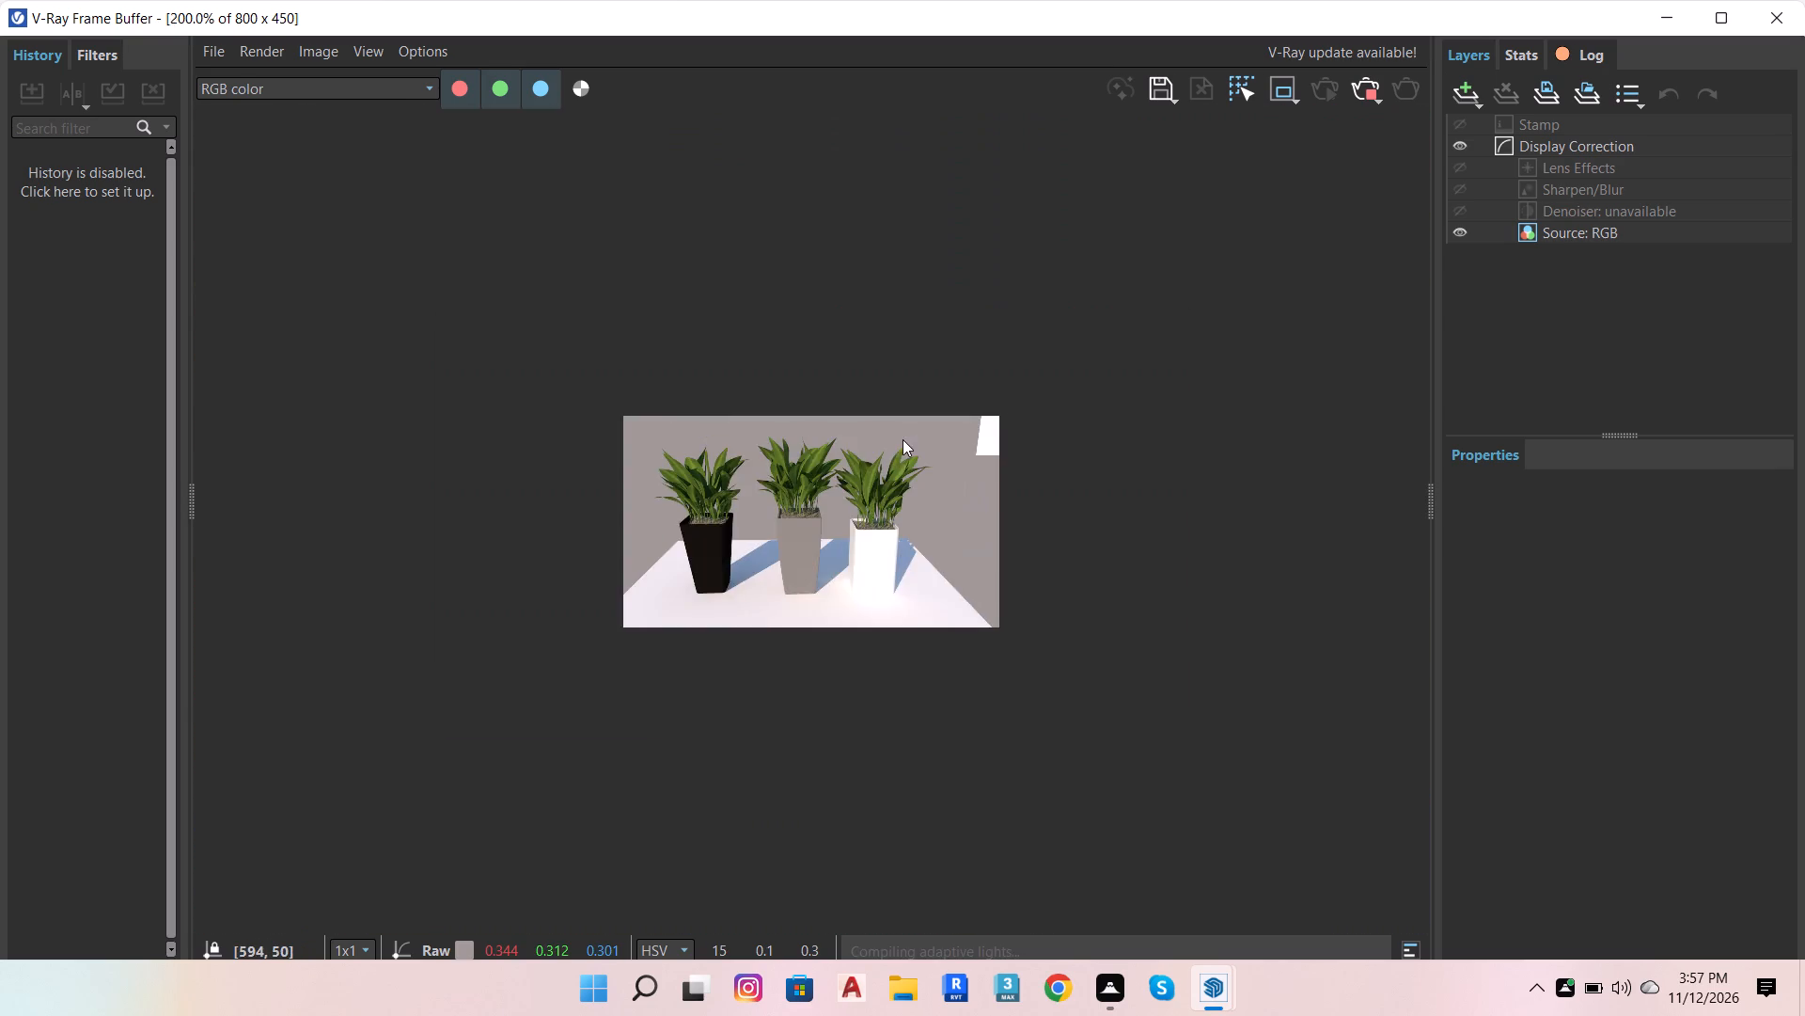
pyautogui.scroll(1, 902, 439)
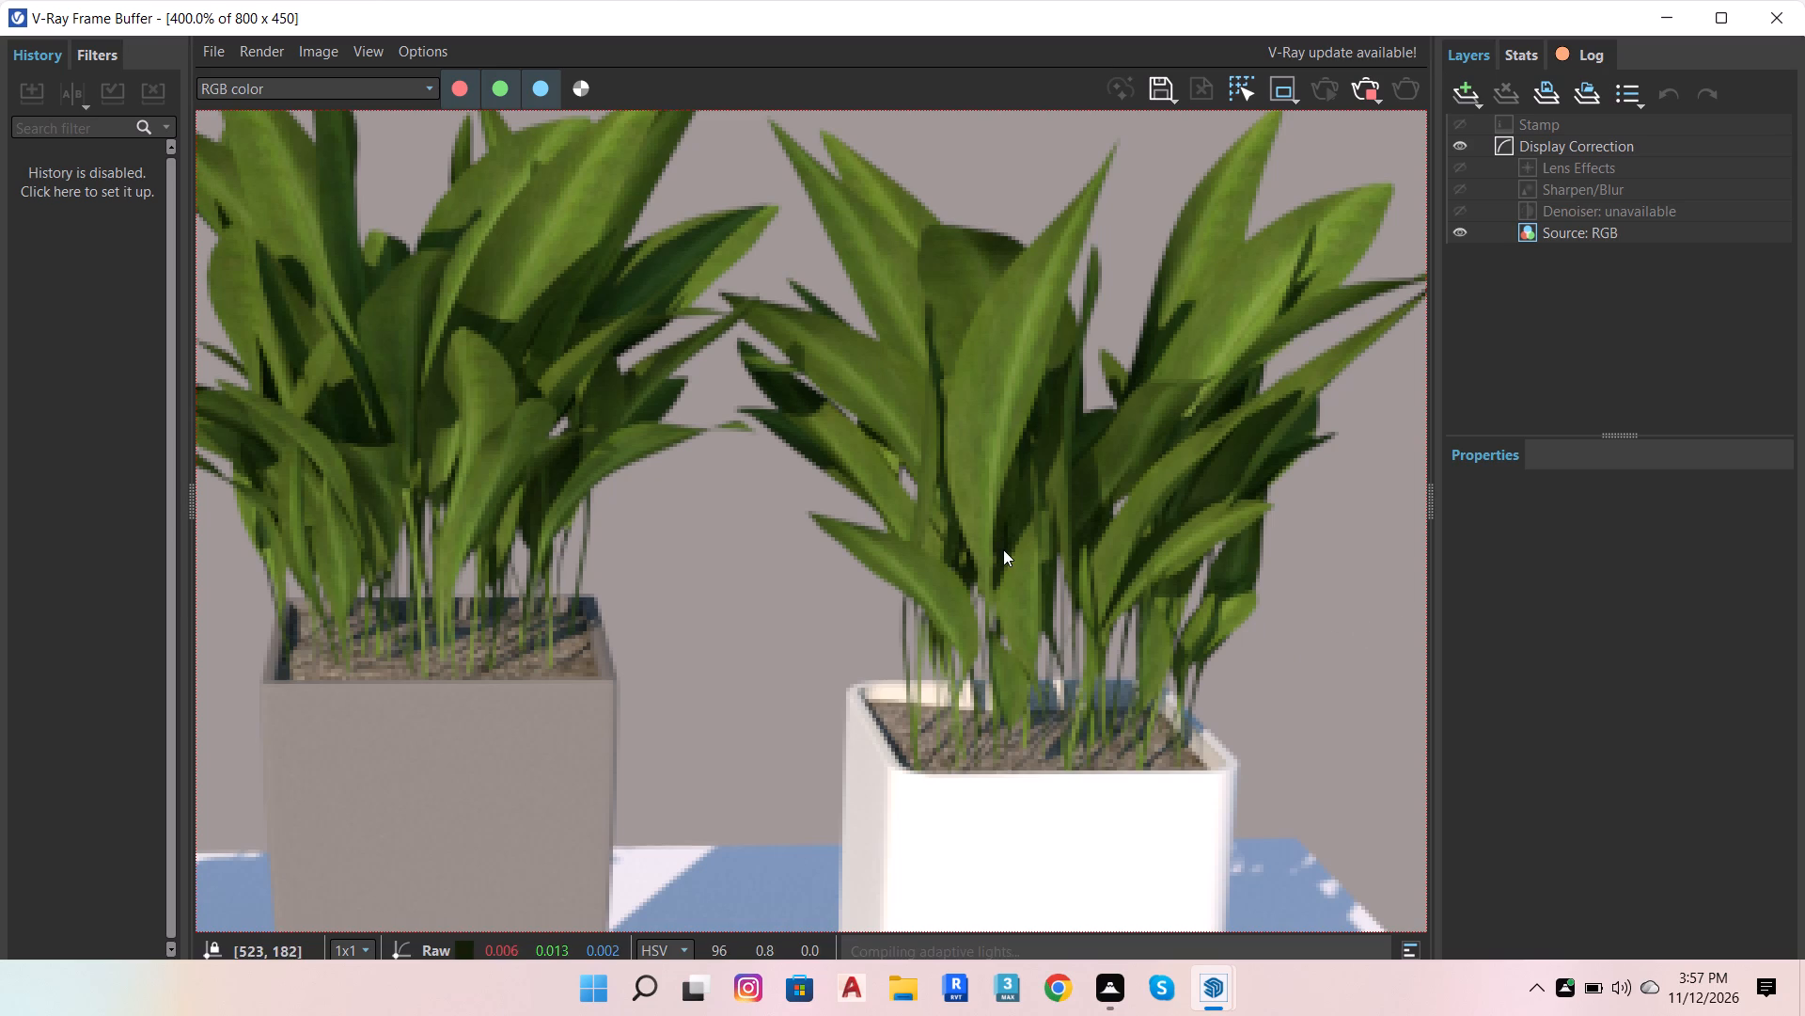
pyautogui.scroll(-2, 1003, 549)
pyautogui.scroll(2, 669, 574)
pyautogui.scroll(-2, 1197, 371)
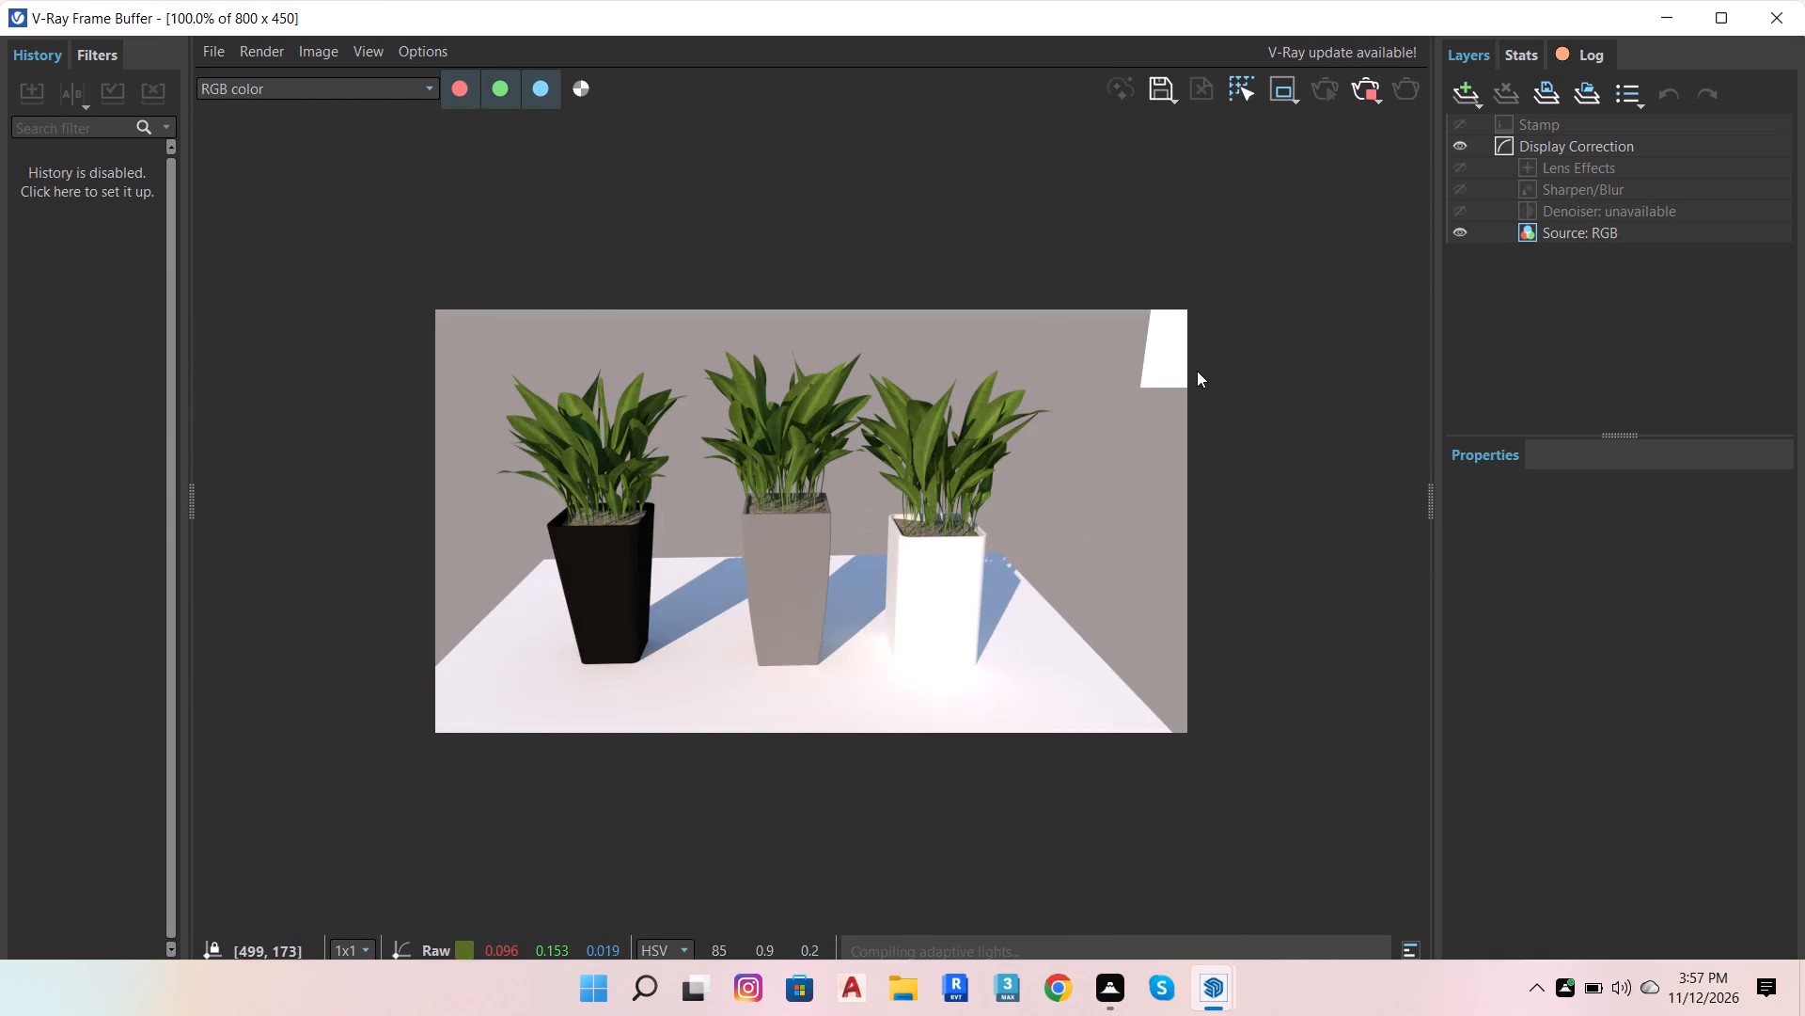
pyautogui.scroll(2, 1223, 436)
pyautogui.scroll(-2, 997, 515)
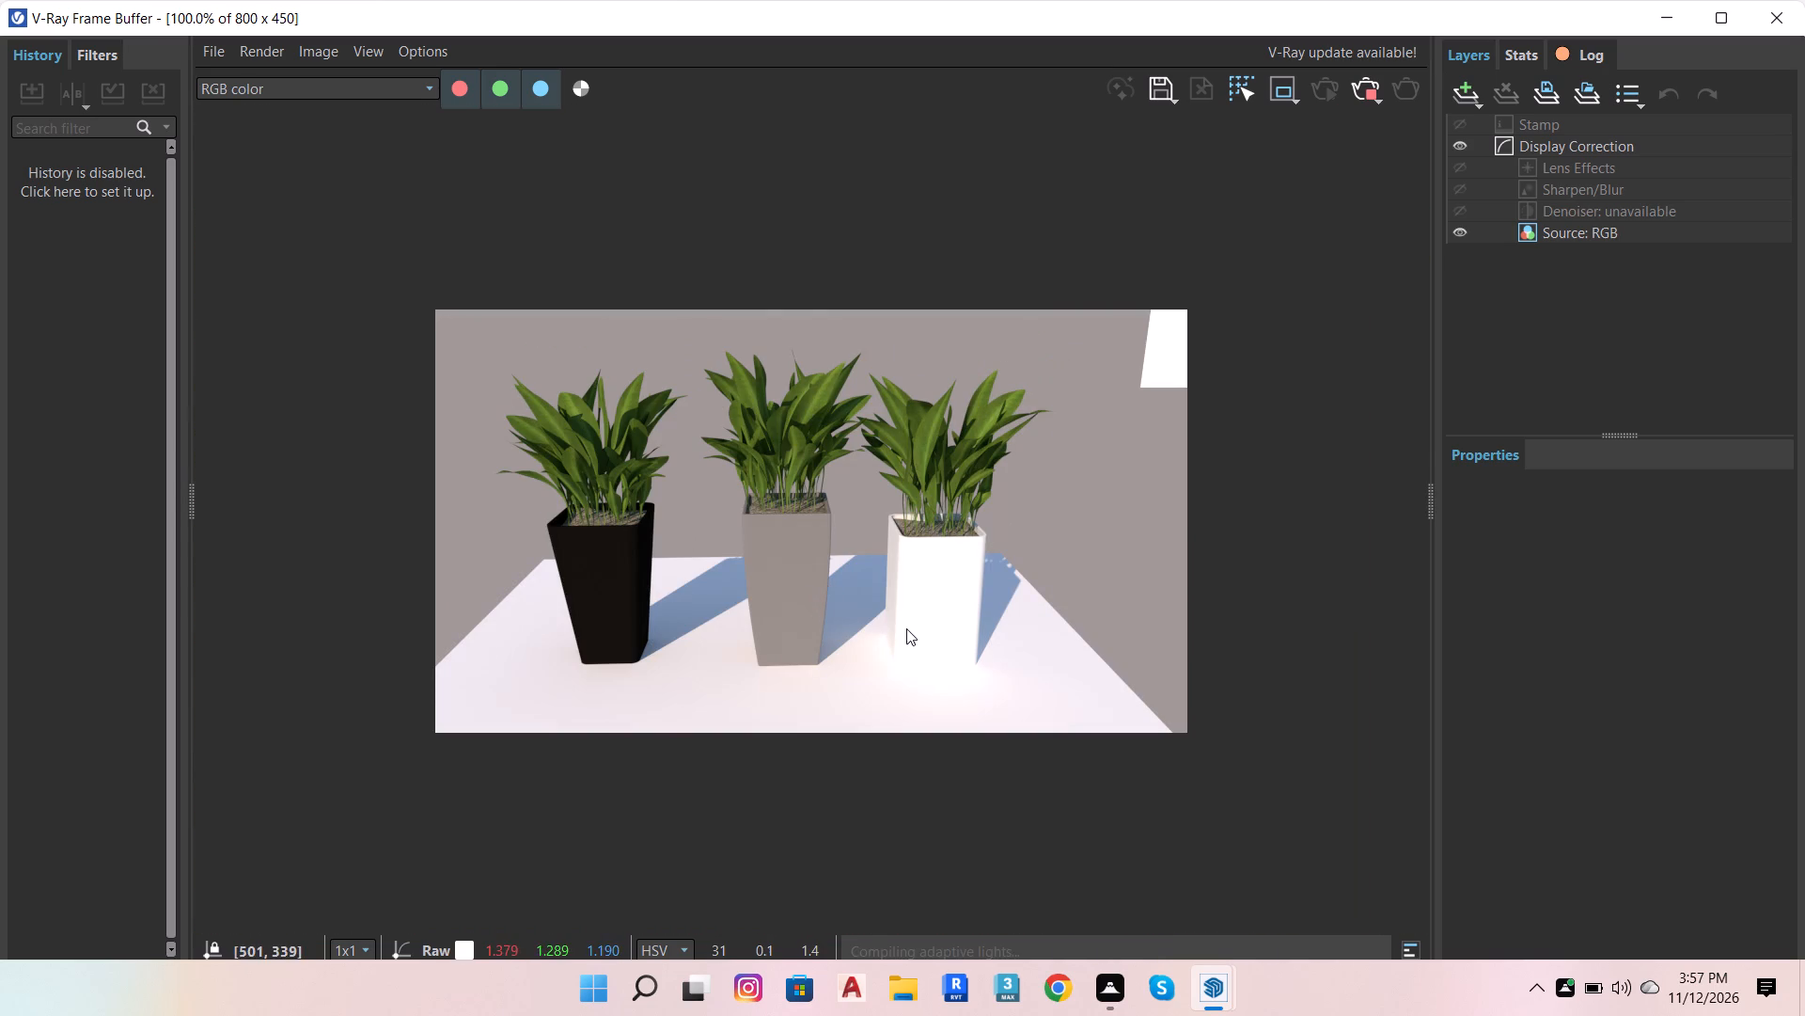
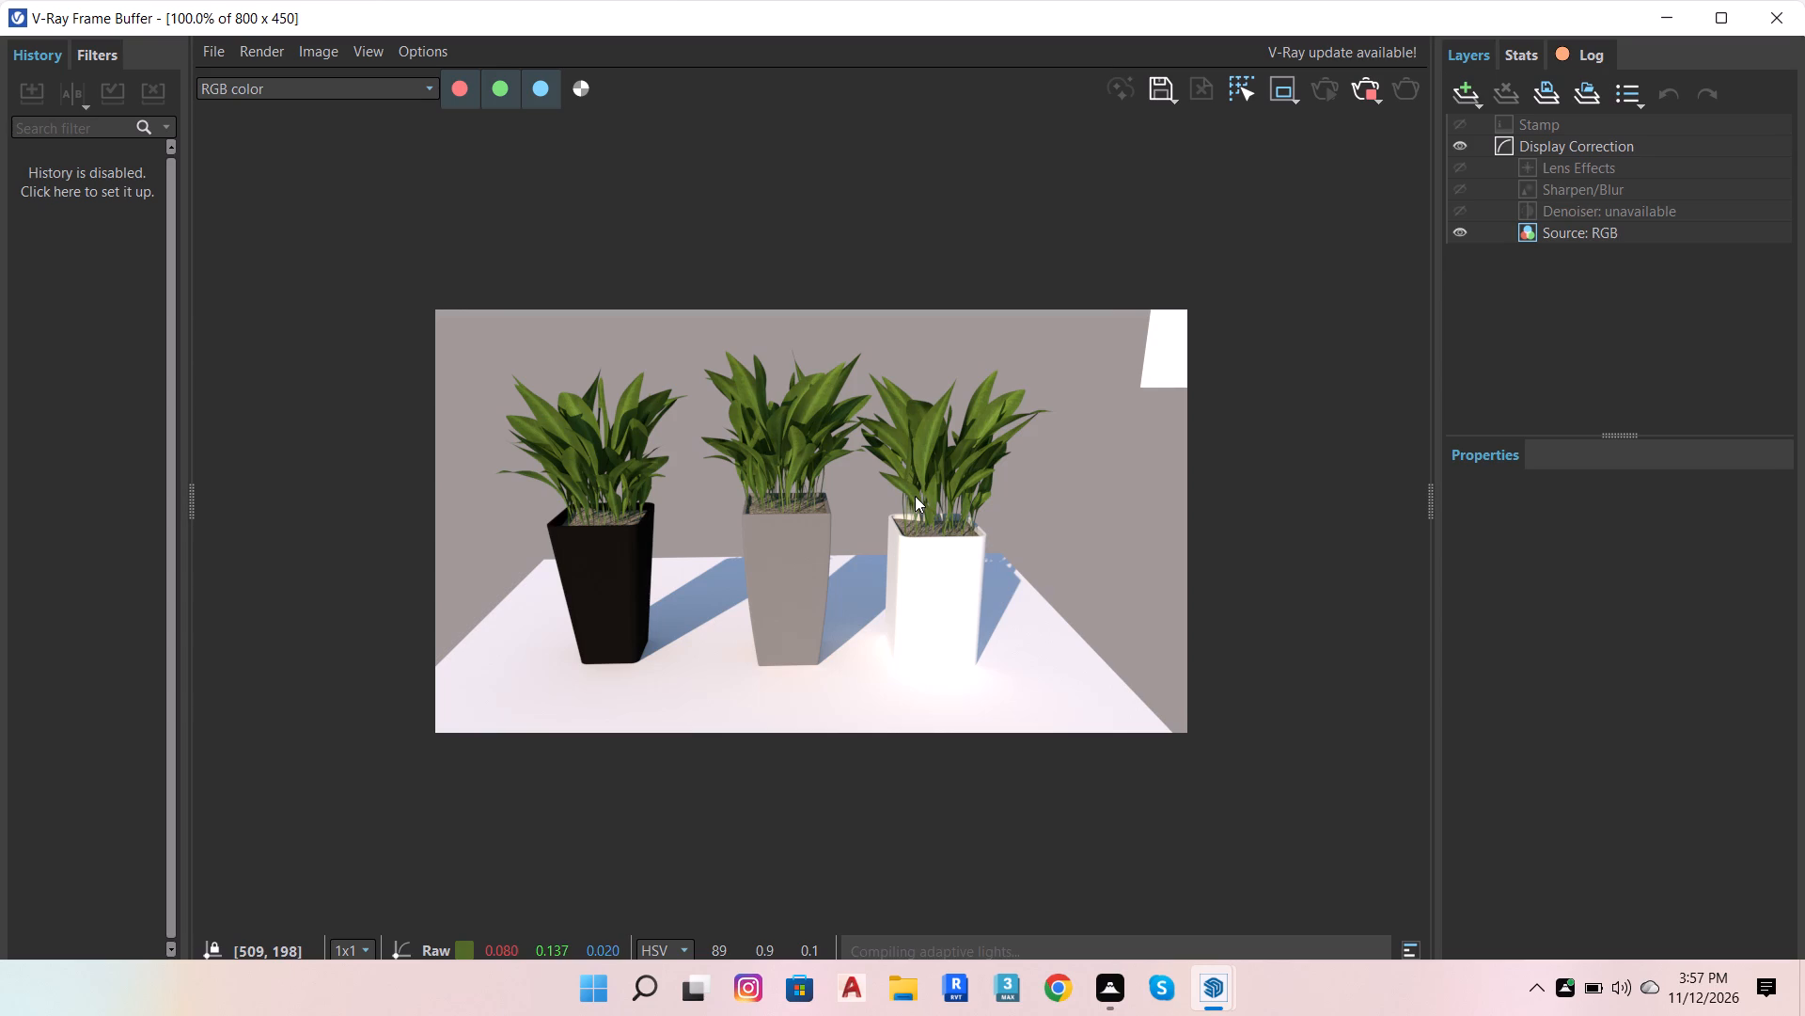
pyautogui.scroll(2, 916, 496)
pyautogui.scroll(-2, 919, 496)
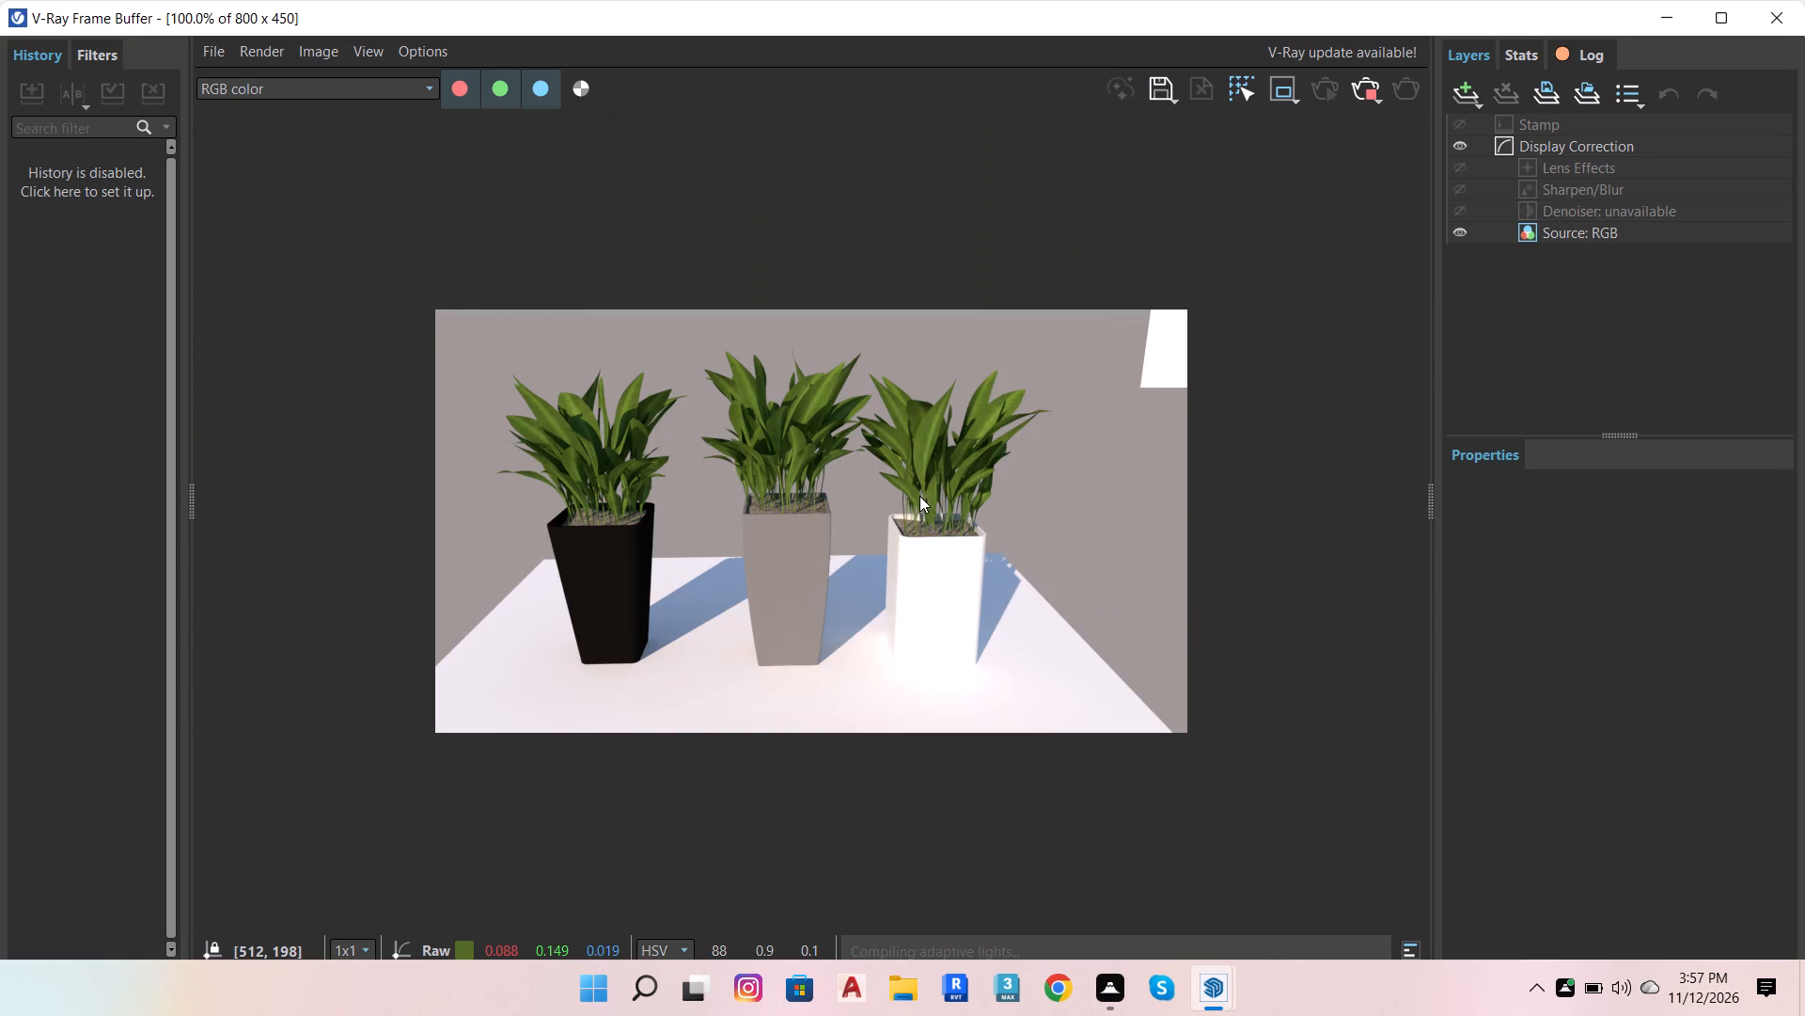
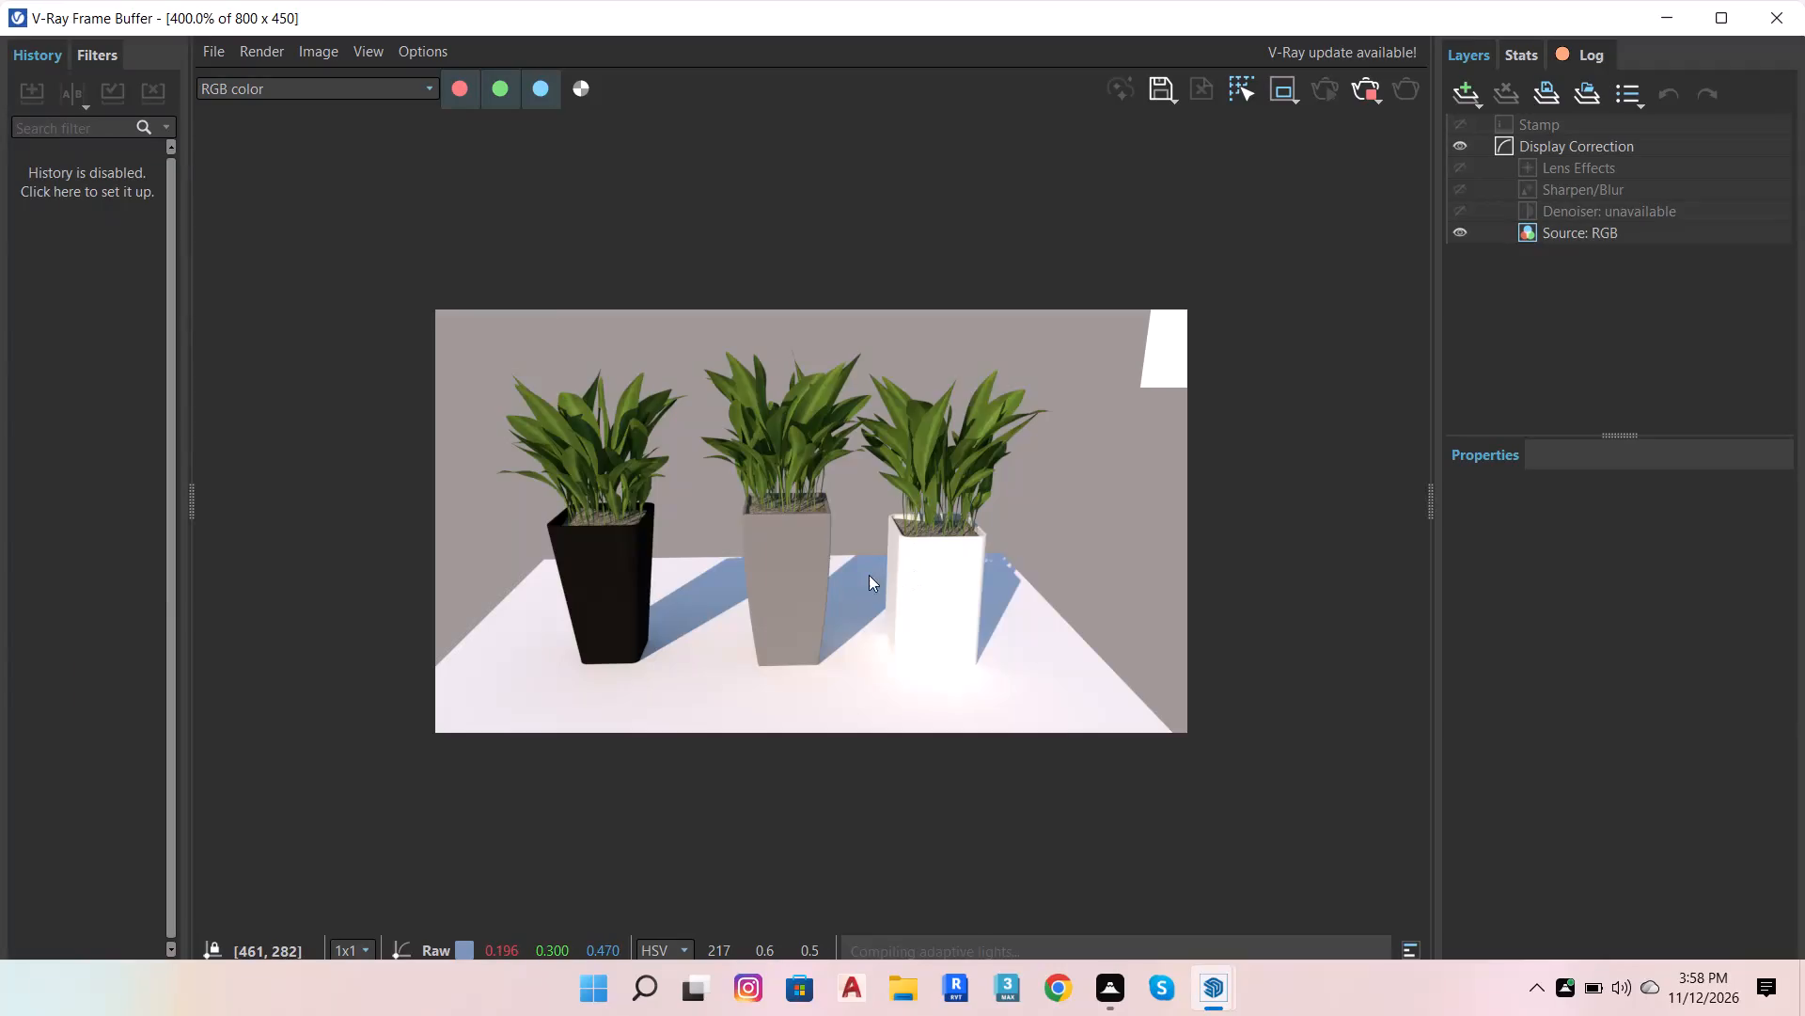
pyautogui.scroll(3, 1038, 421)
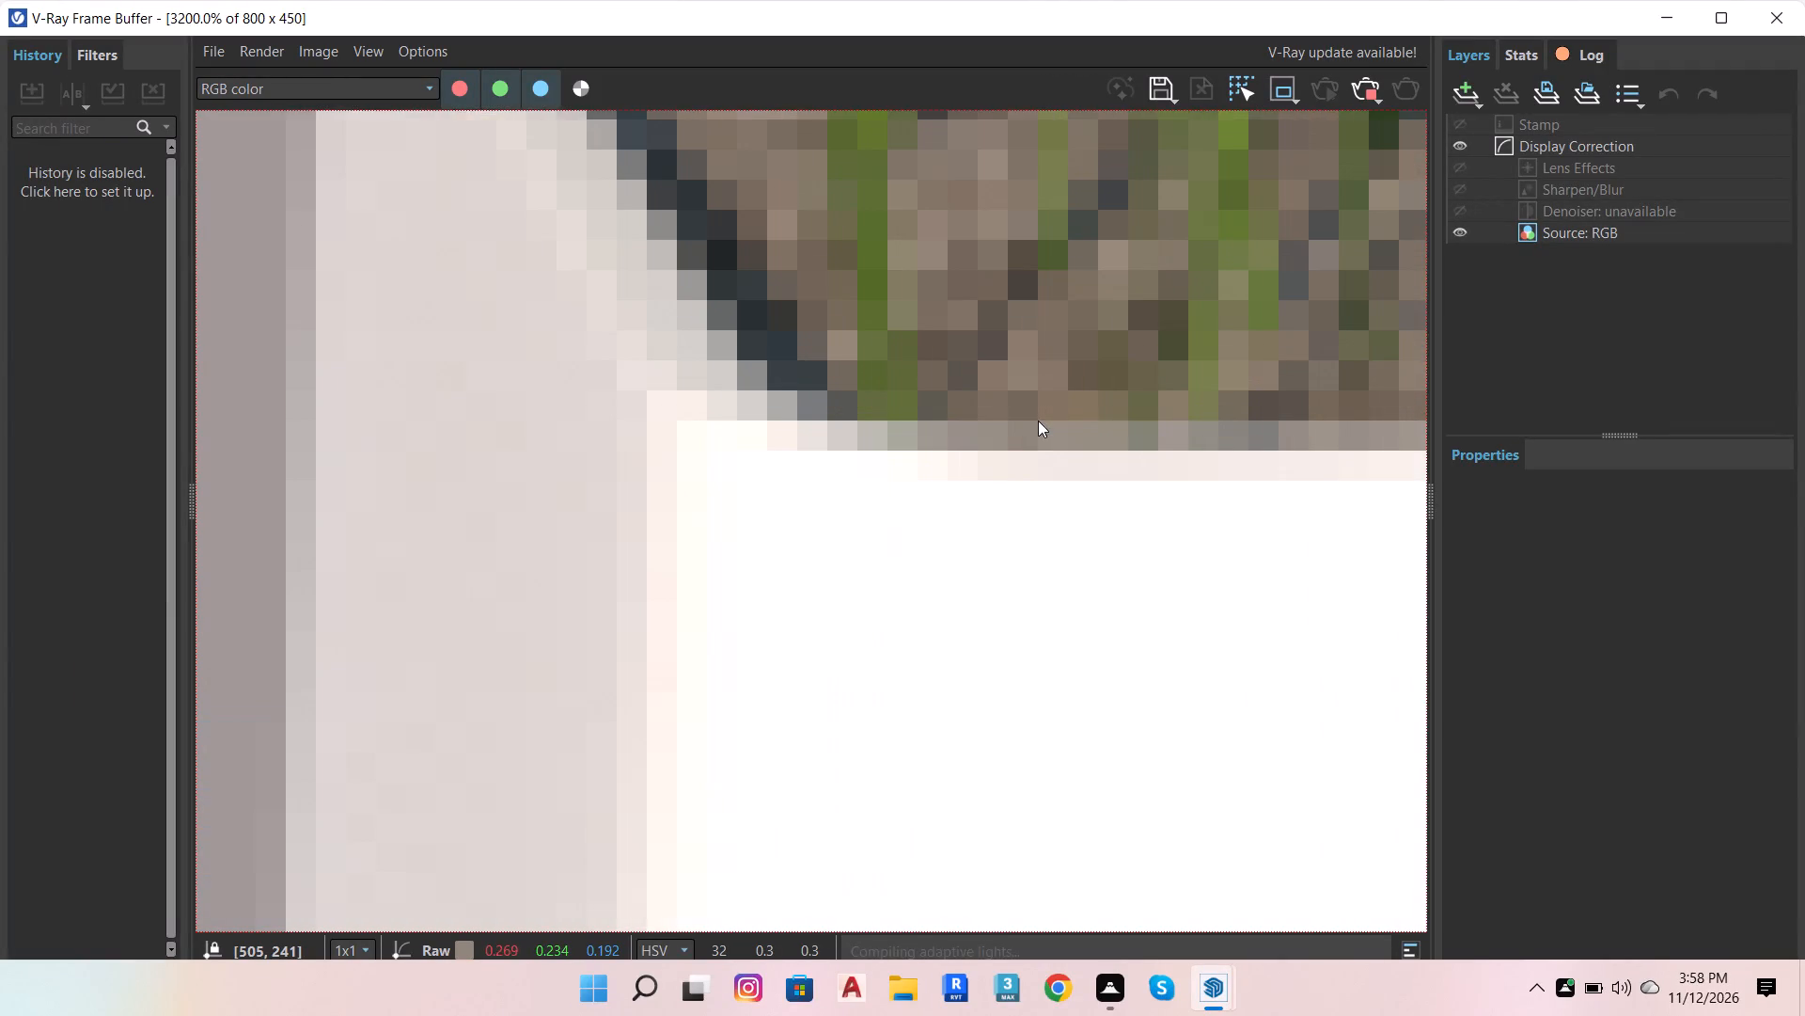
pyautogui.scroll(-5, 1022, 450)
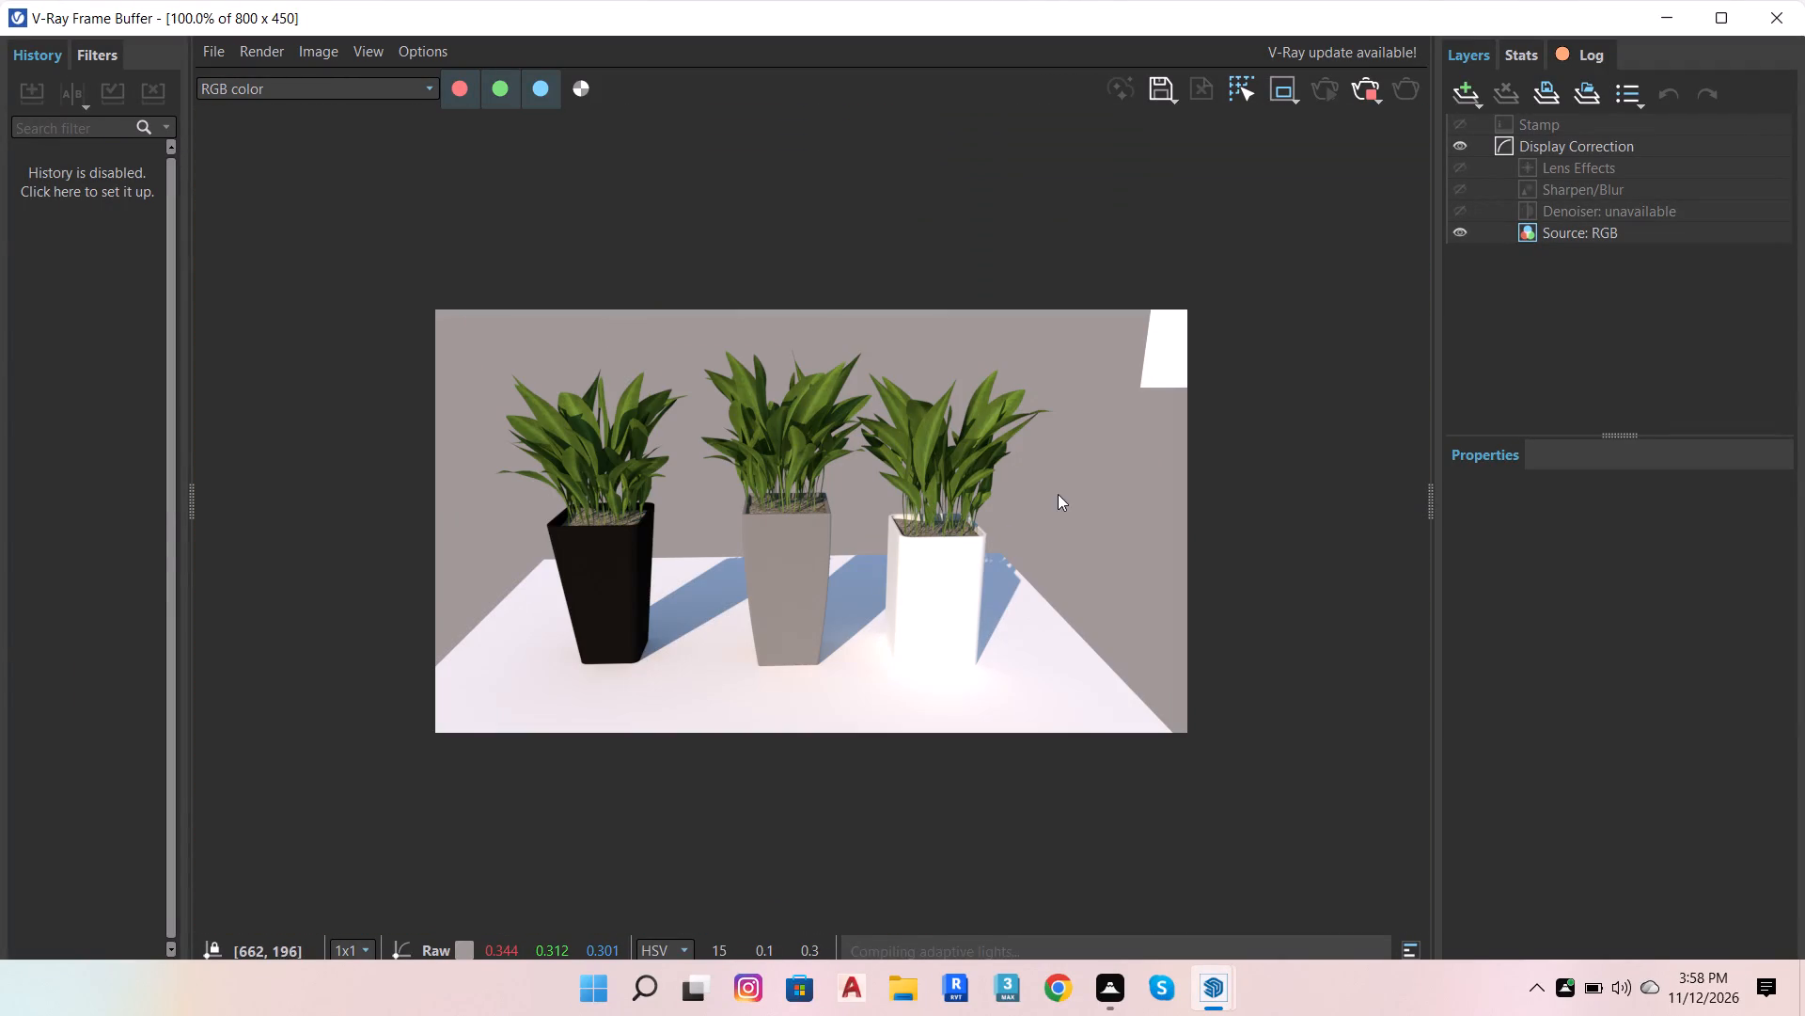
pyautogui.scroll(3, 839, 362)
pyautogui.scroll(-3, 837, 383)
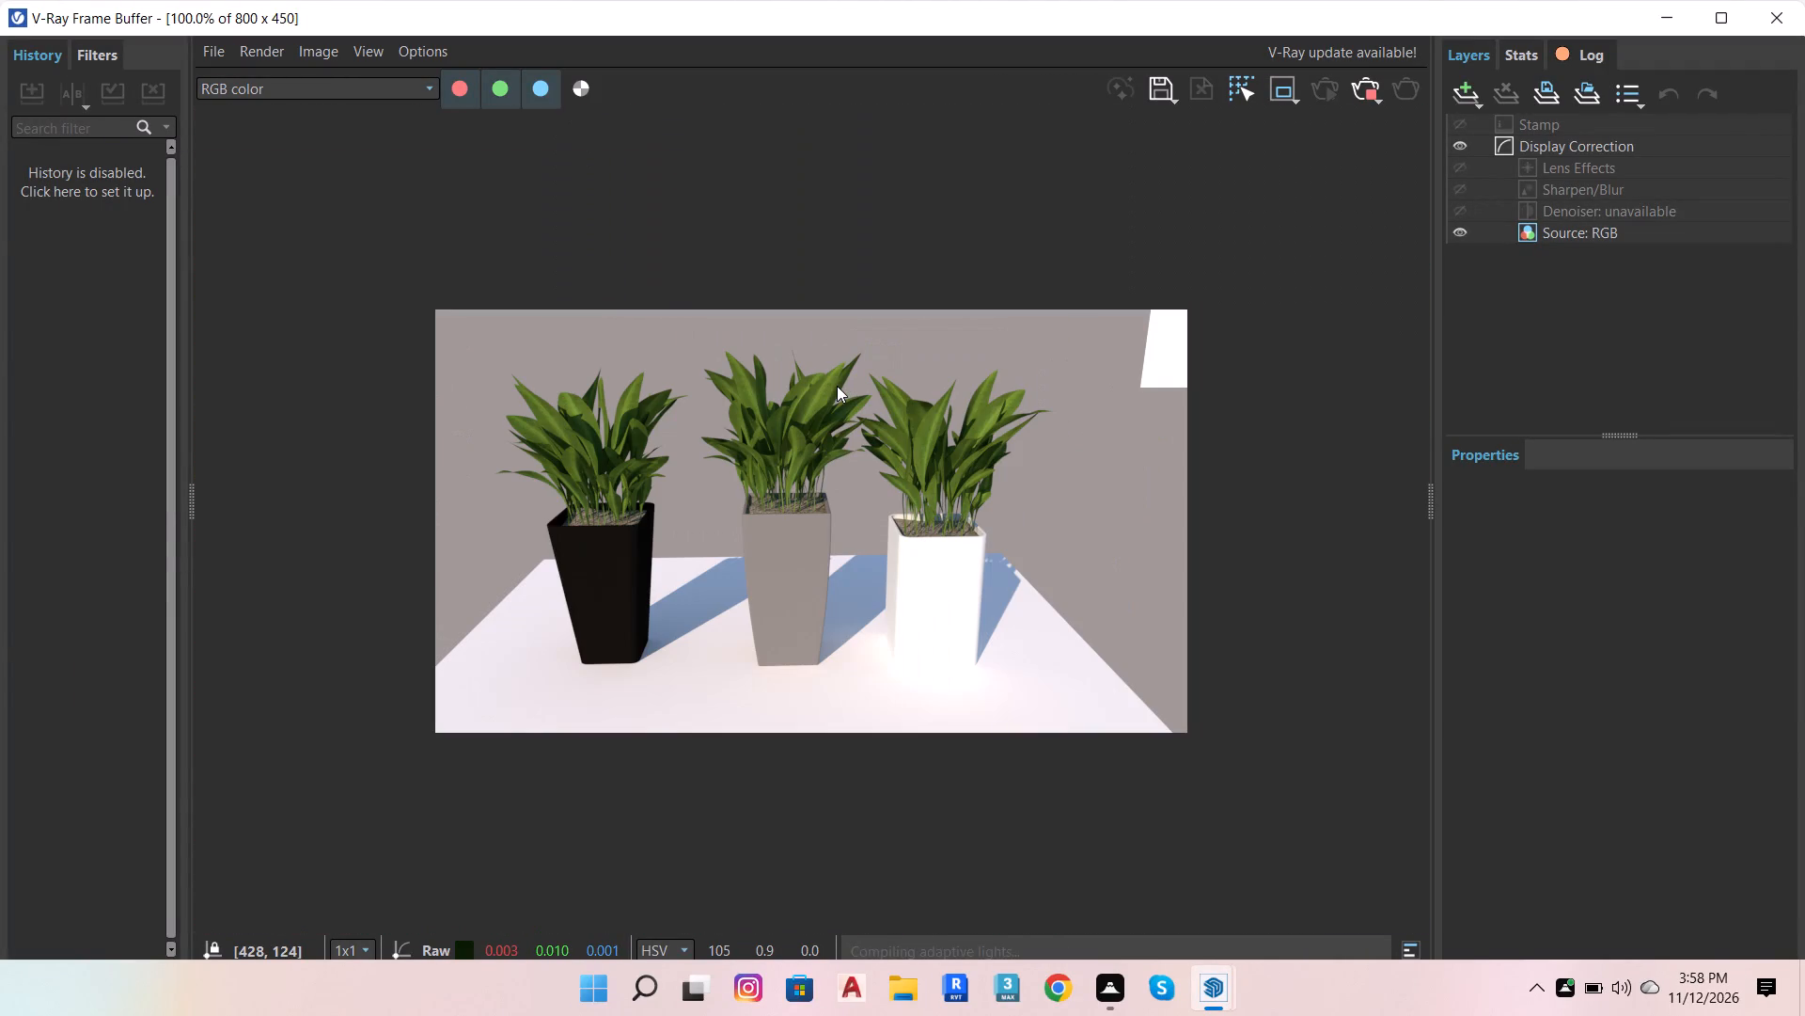
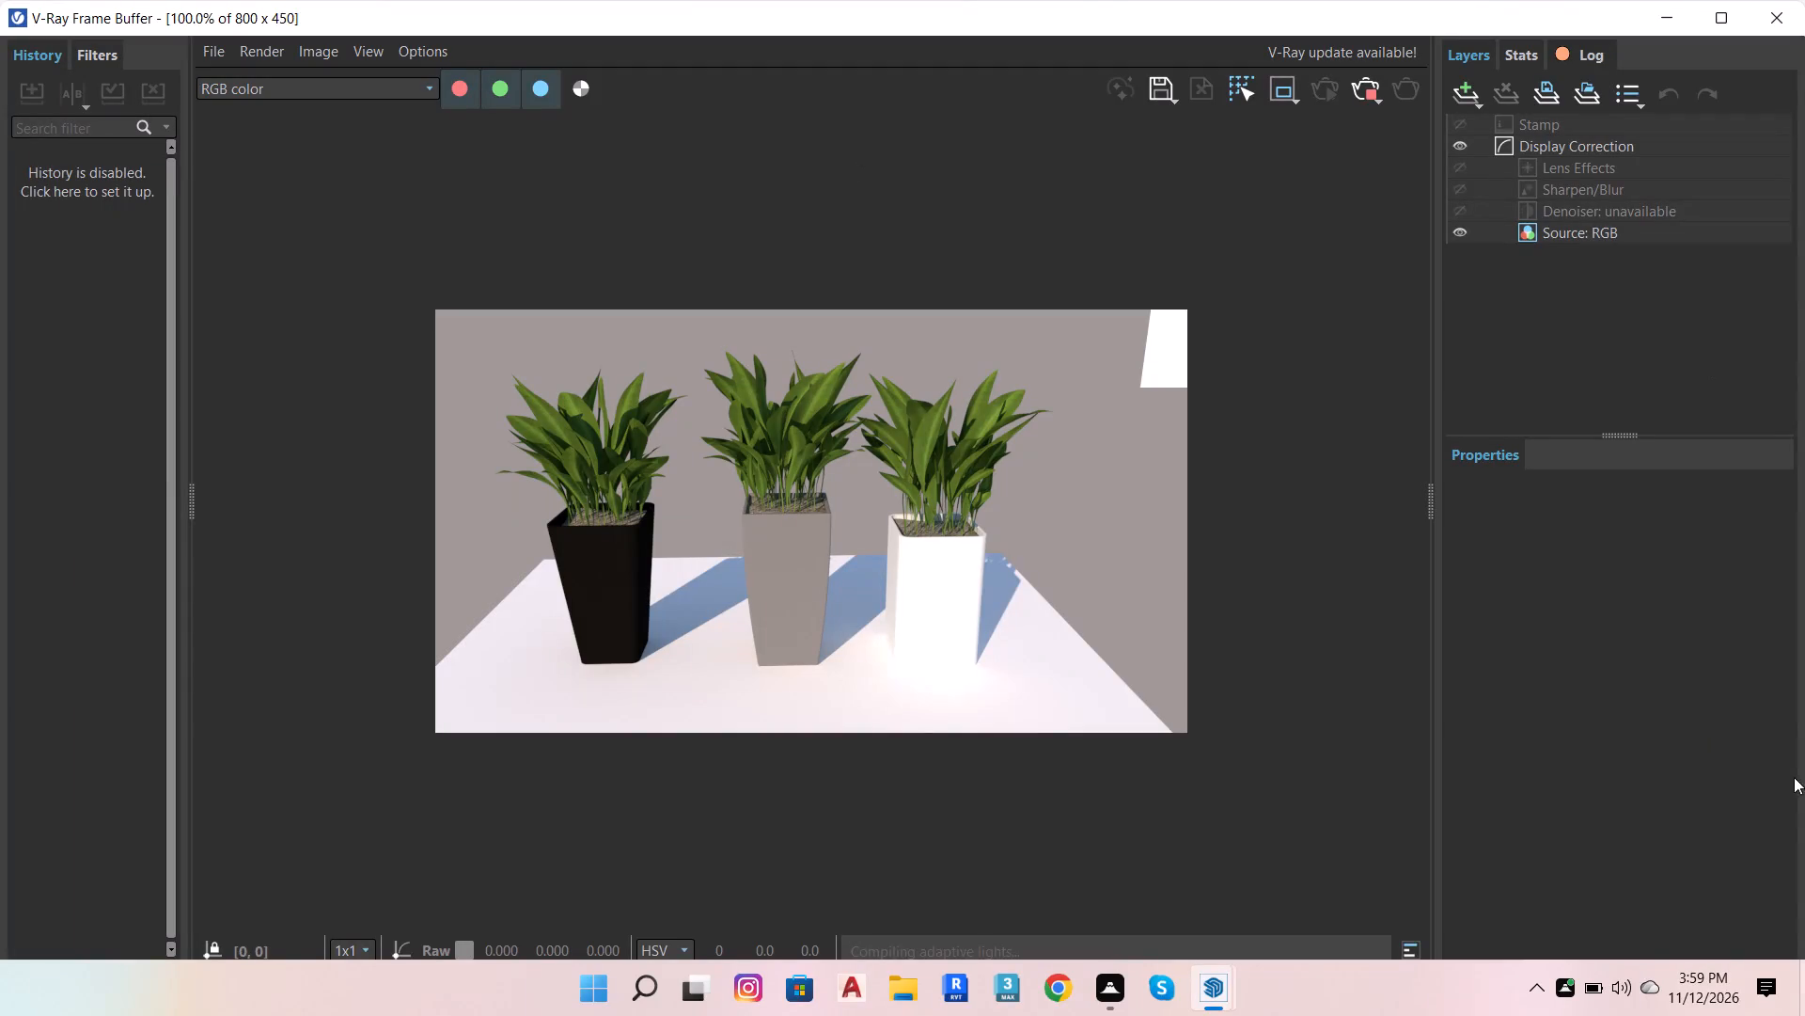
# Check the white planter and its plant up close in the render and stop the running render.
pyautogui.scroll(4, 904, 536)
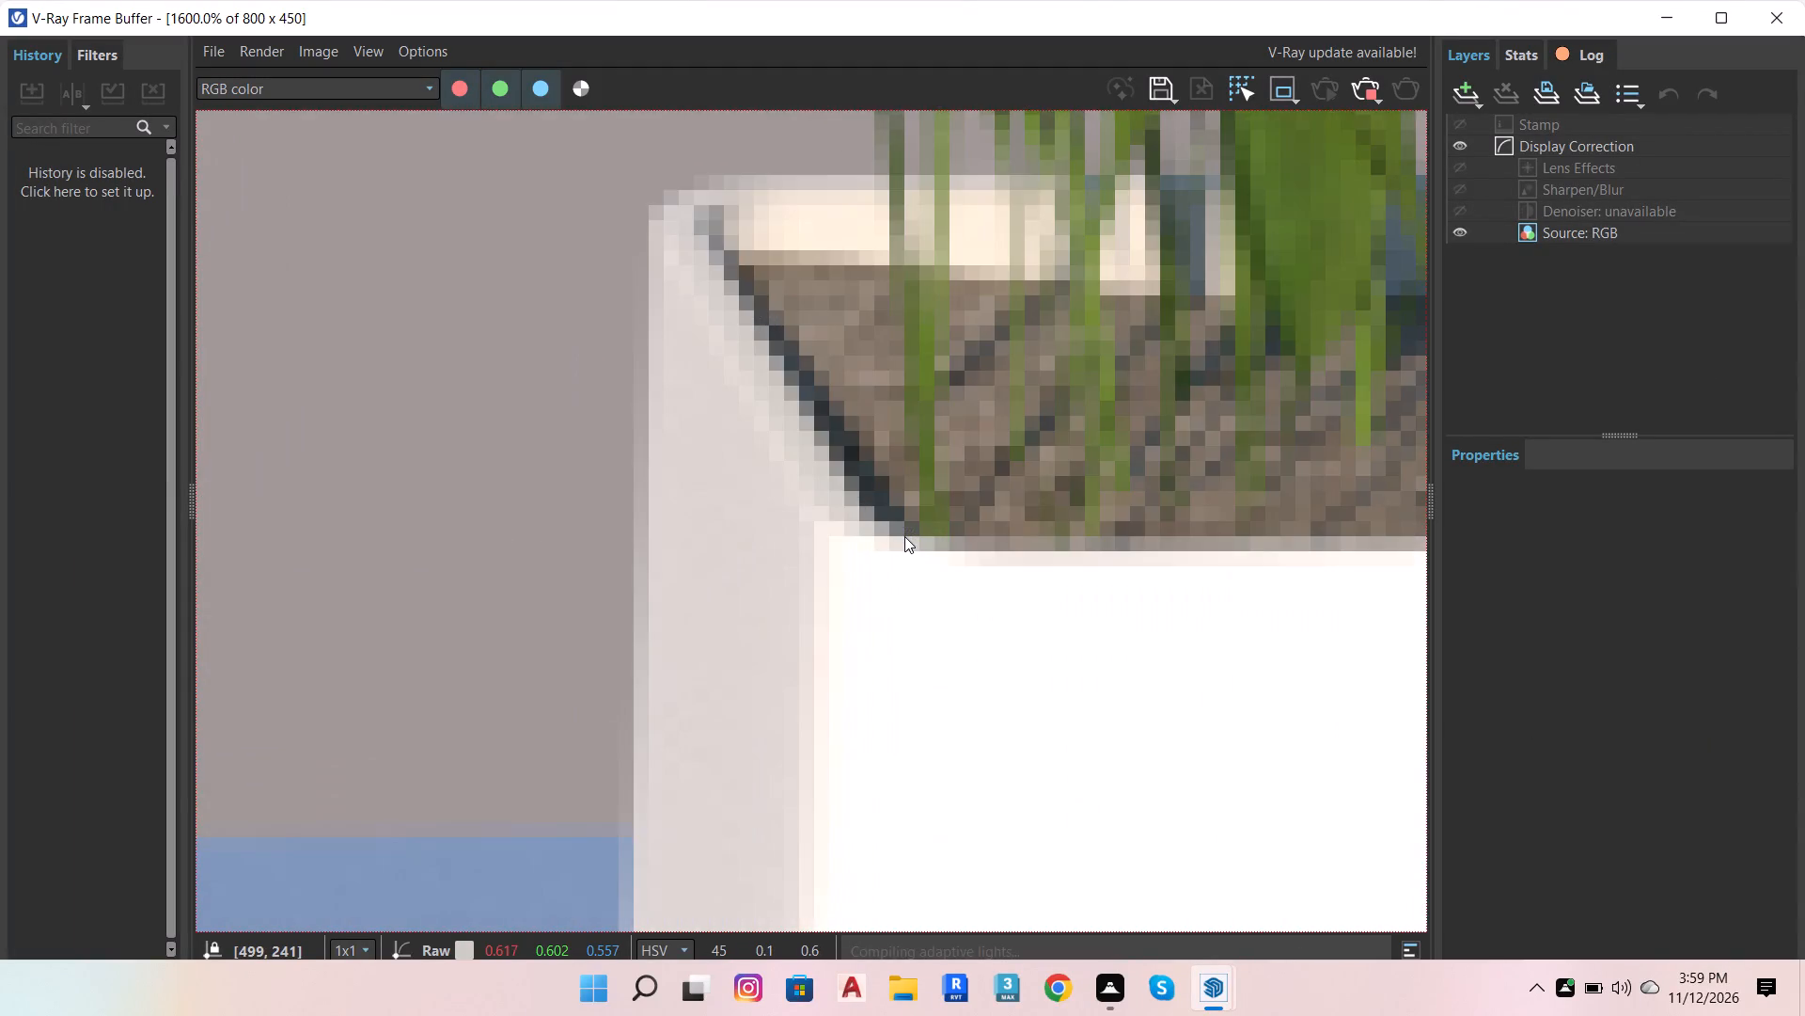
pyautogui.scroll(-5, 904, 536)
pyautogui.scroll(3, 951, 440)
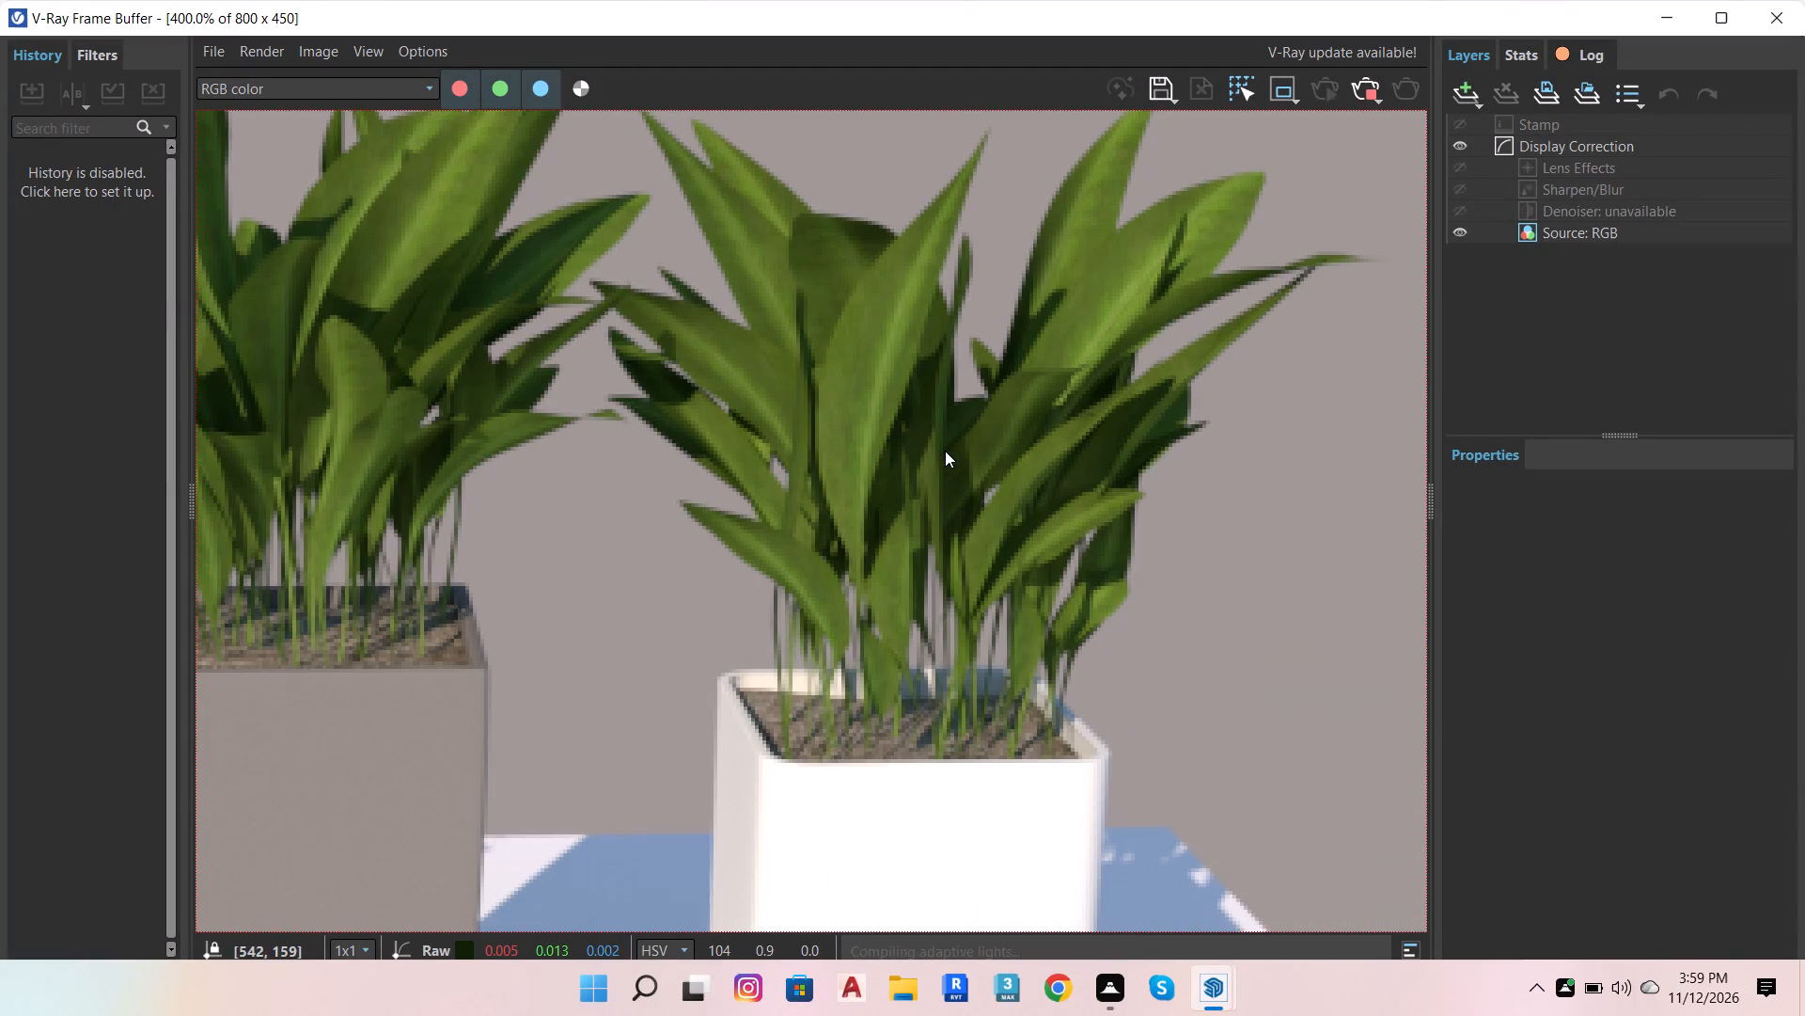
pyautogui.click(1373, 94)
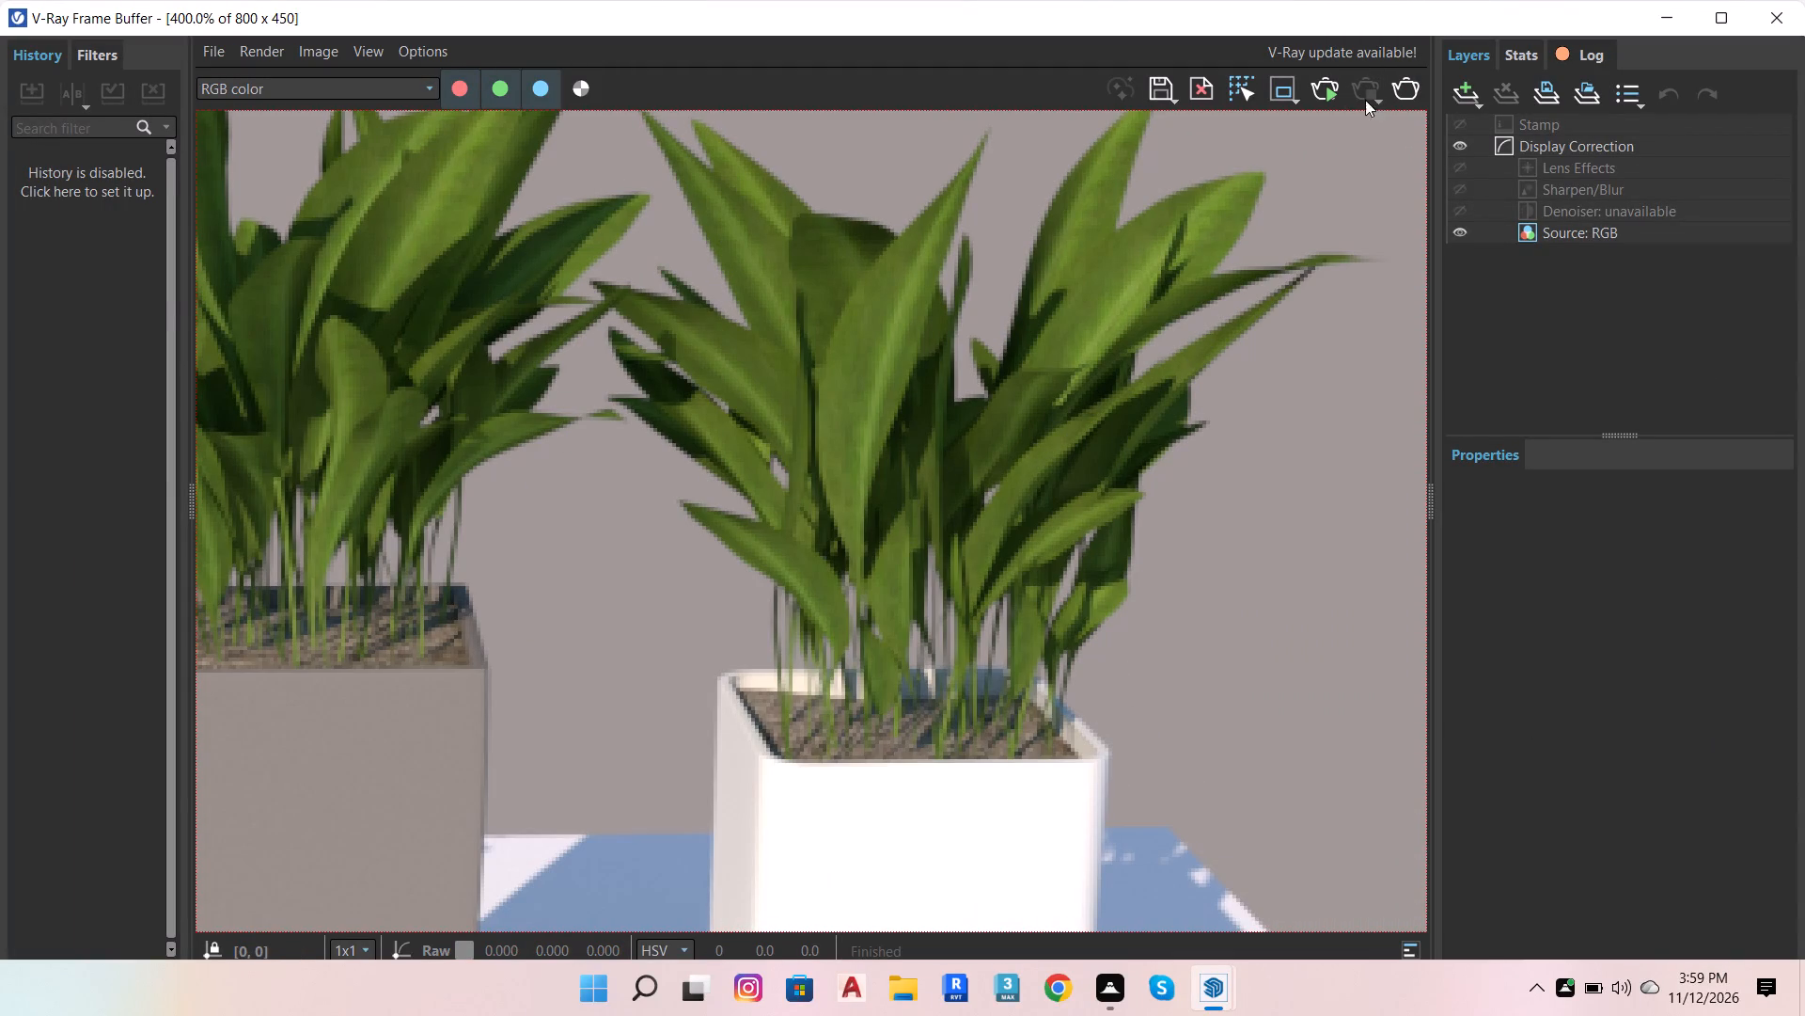
# Save the rendered image as a PNG named idk2 in the pinterest folder and close the frame buffer.
pyautogui.scroll(-2, 1270, 190)
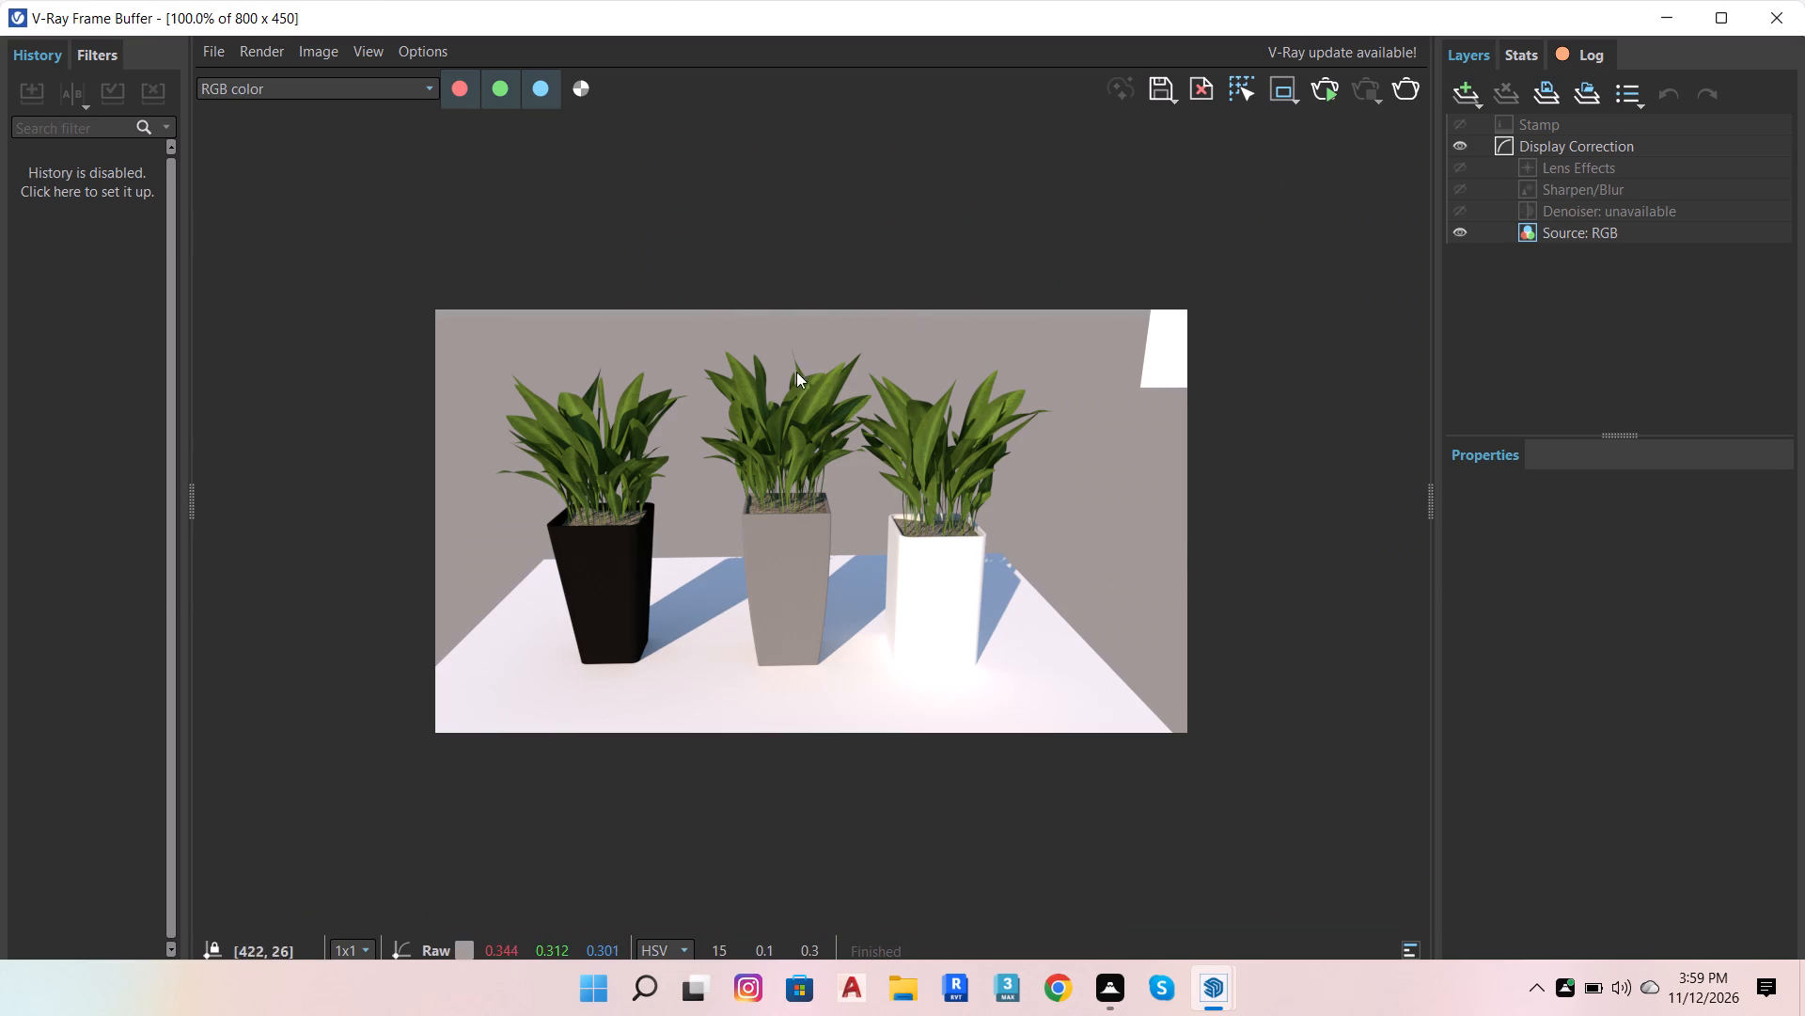
pyautogui.scroll(3, 687, 427)
pyautogui.scroll(-3, 687, 427)
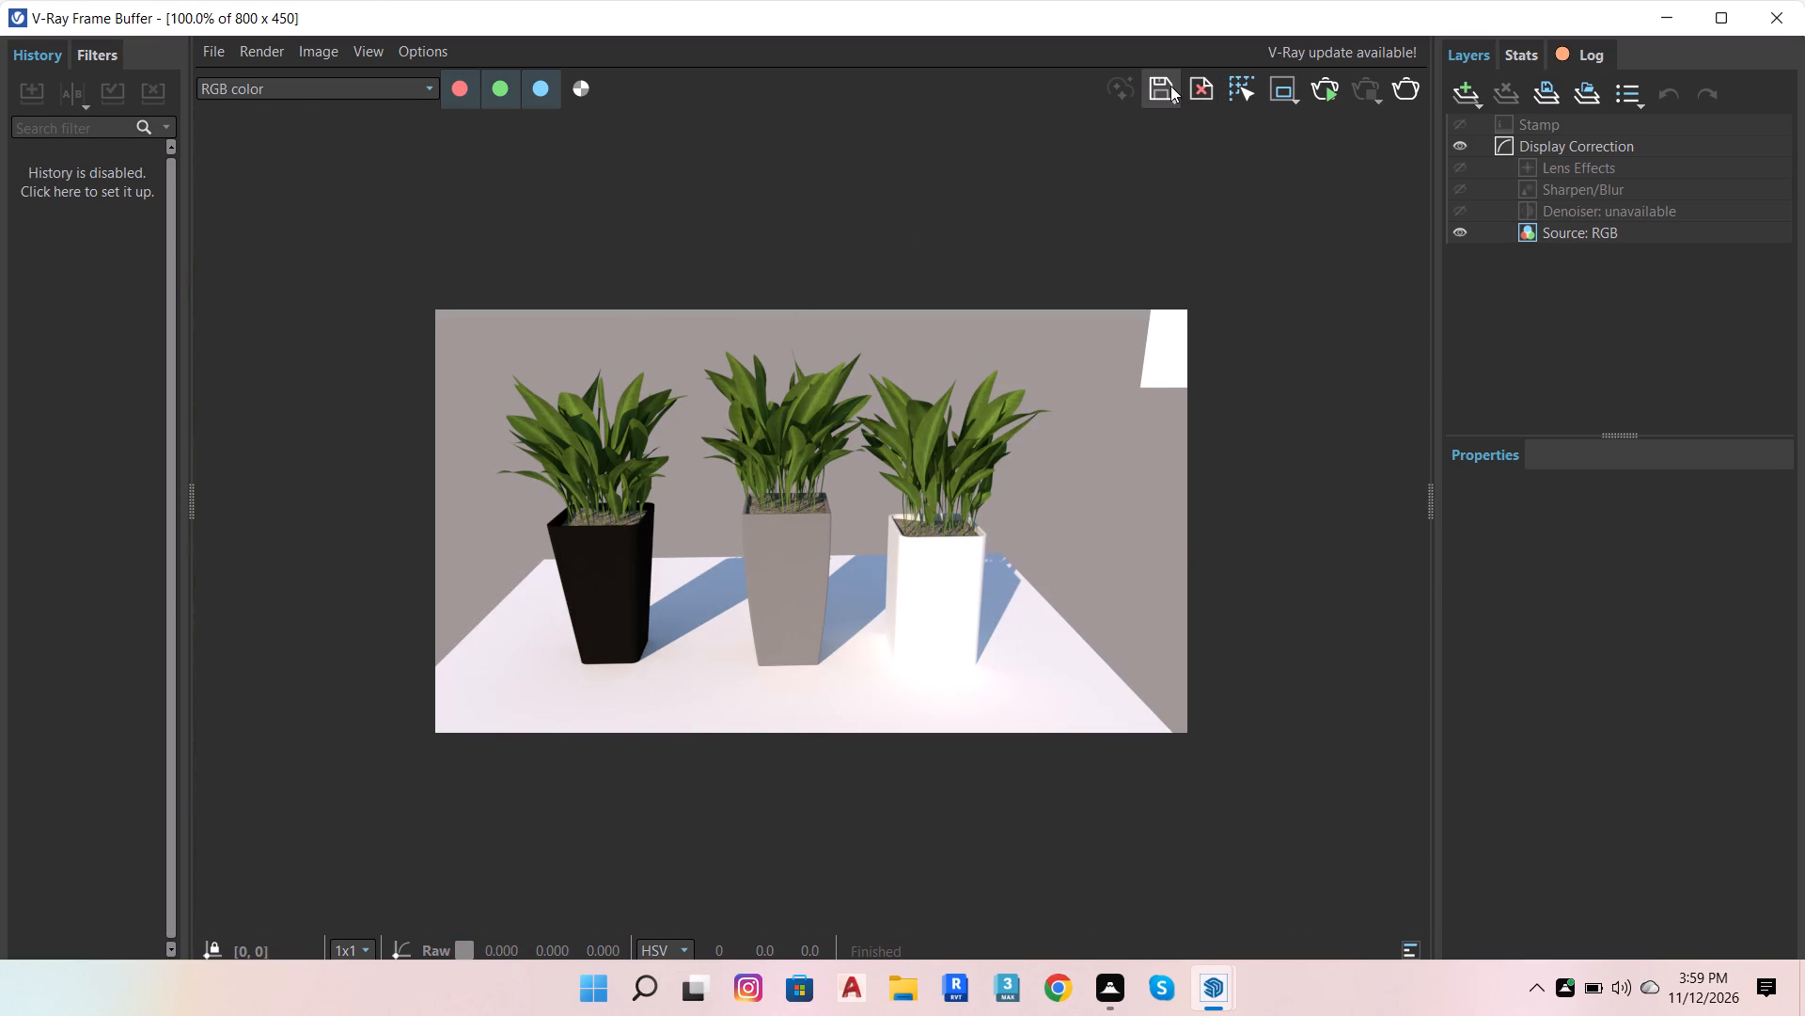
pyautogui.click(1170, 86)
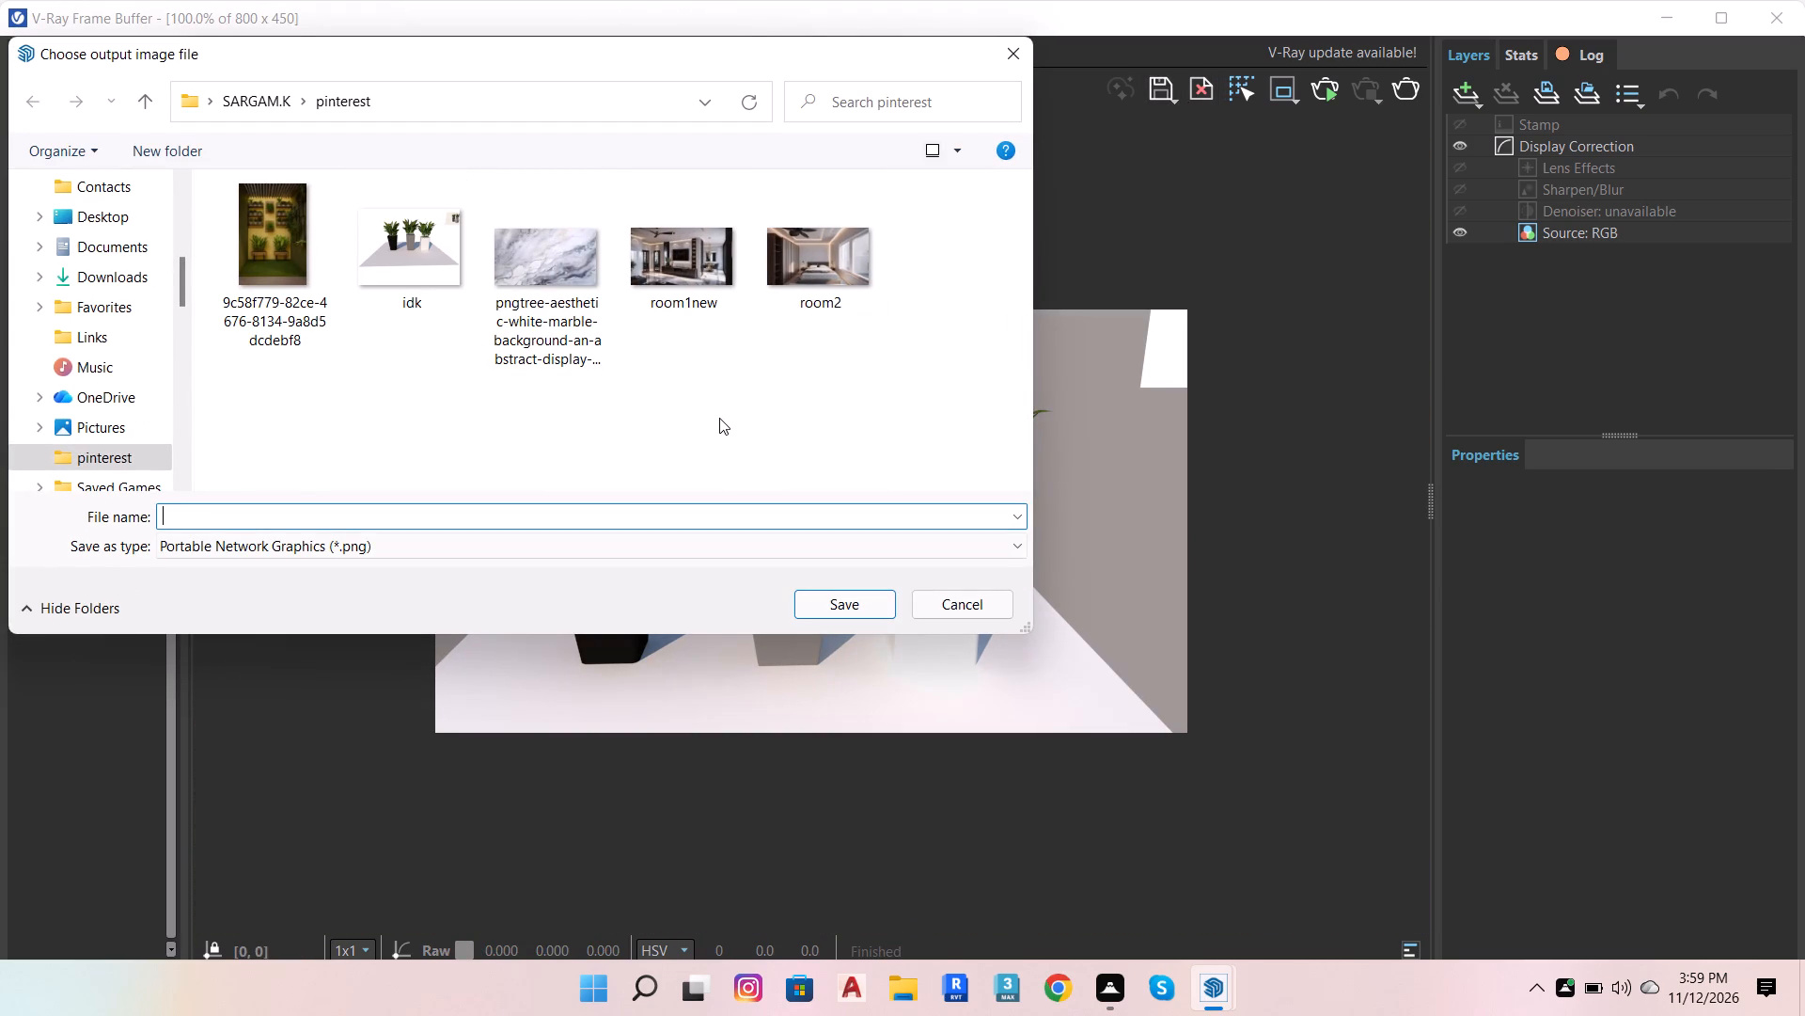
pyautogui.write('id')
pyautogui.press('k')
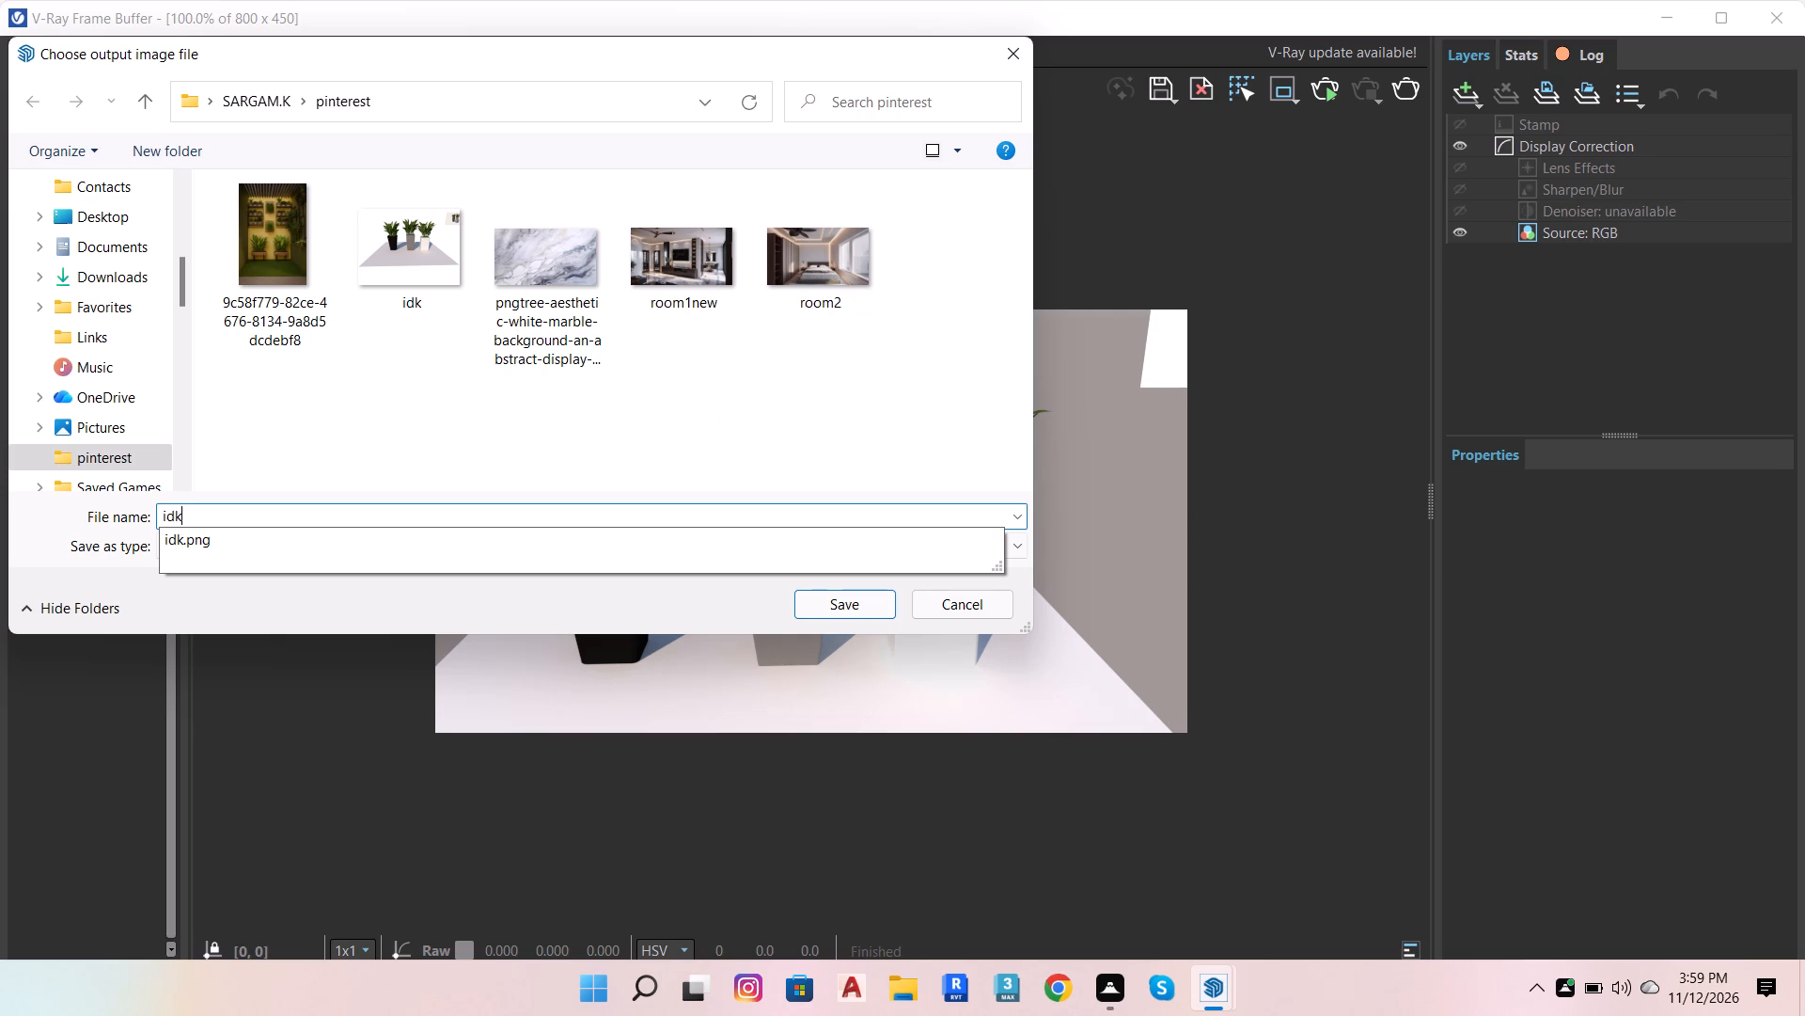
pyautogui.press('2')
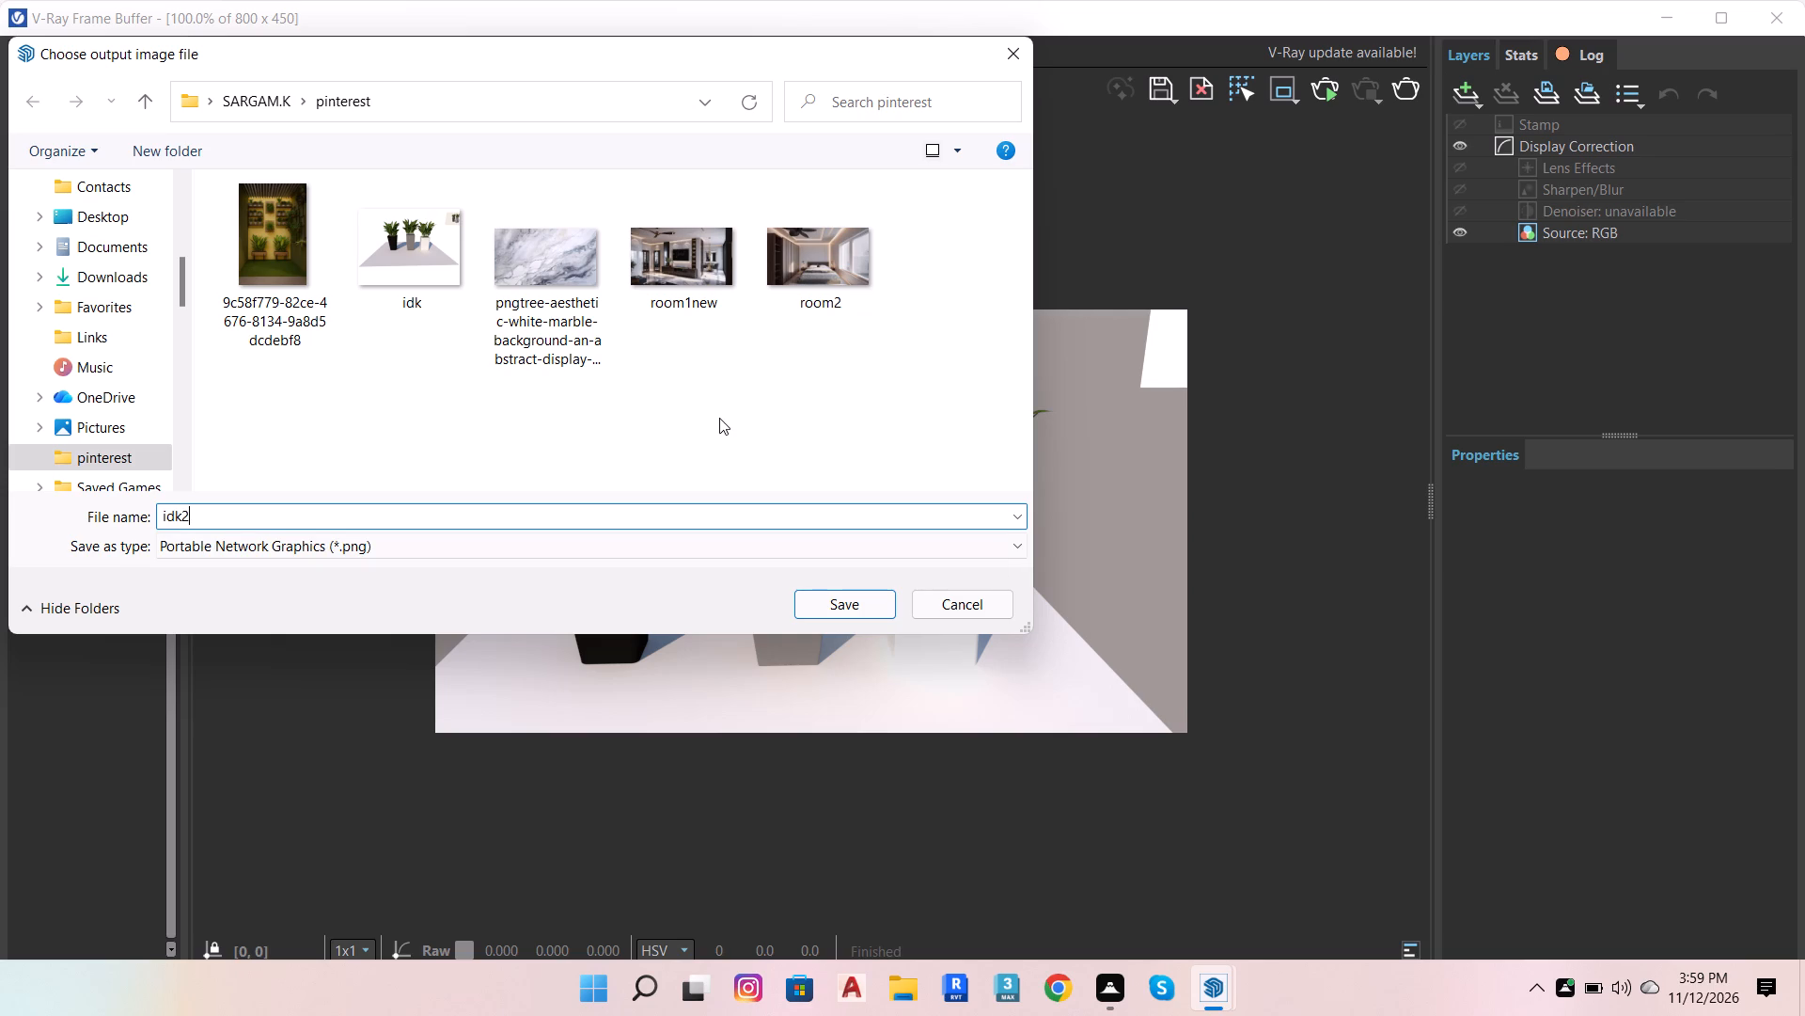
pyautogui.press('Return')
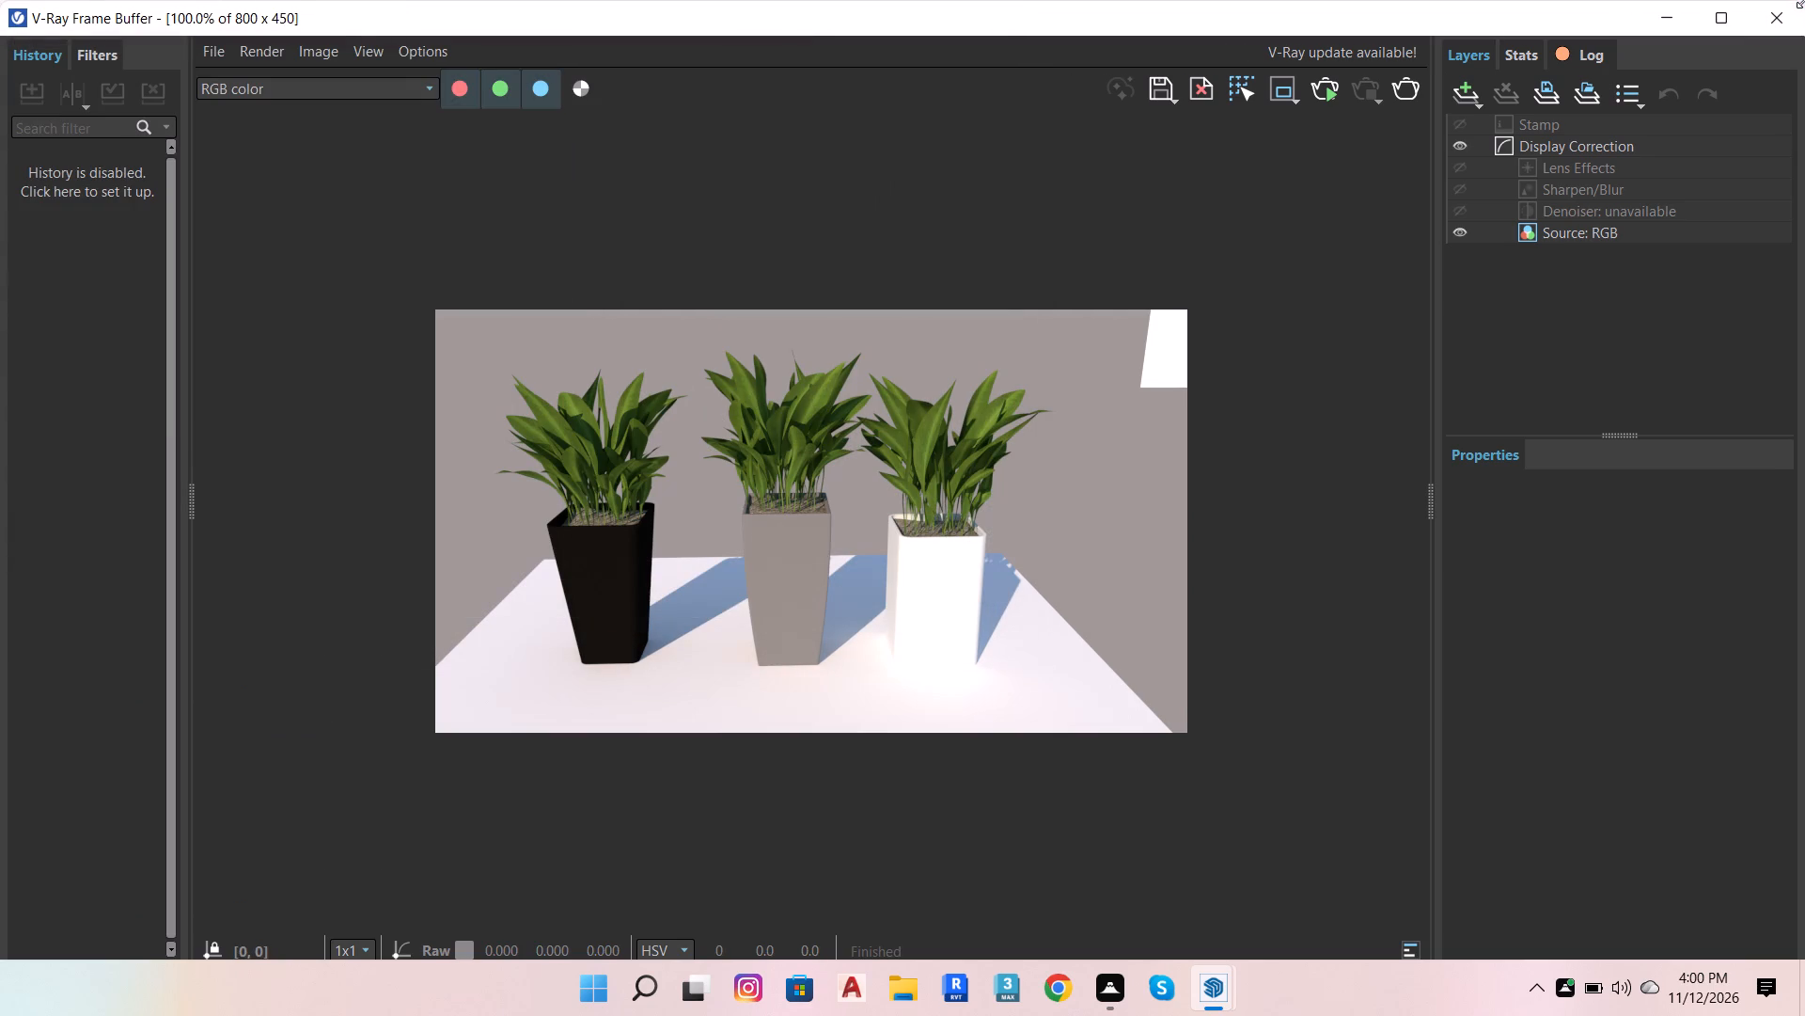
pyautogui.click(1772, 17)
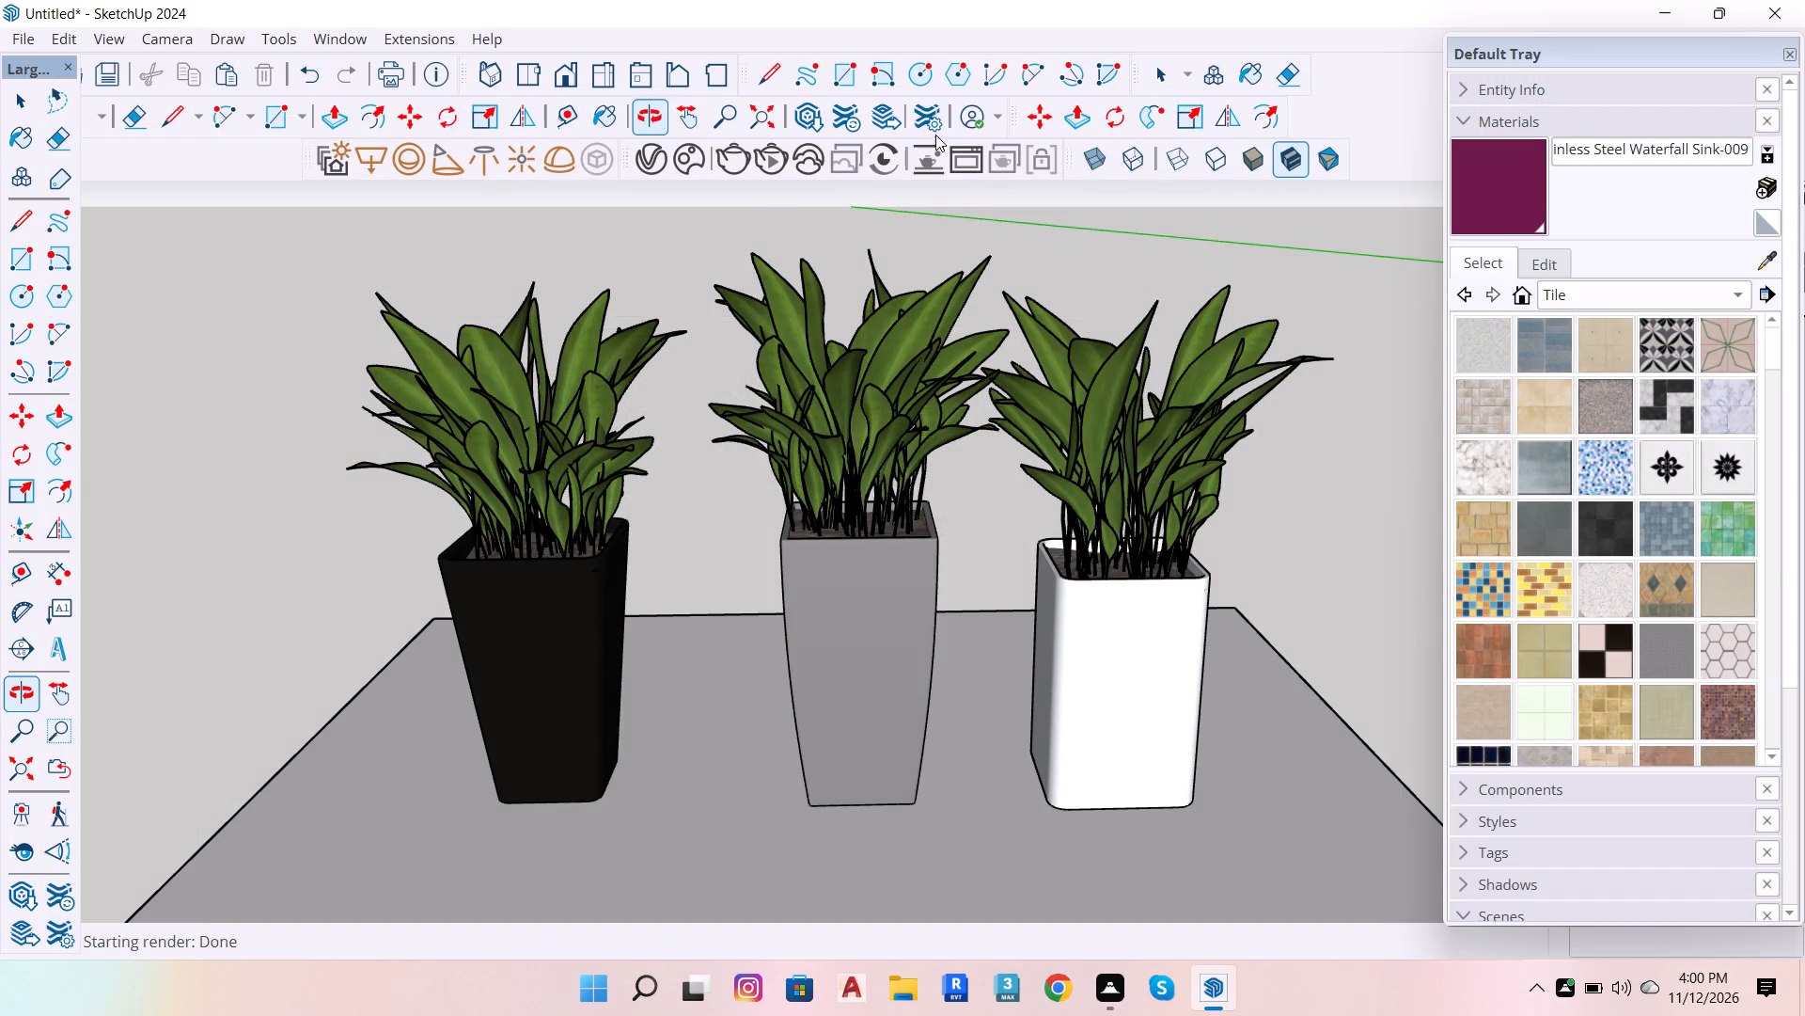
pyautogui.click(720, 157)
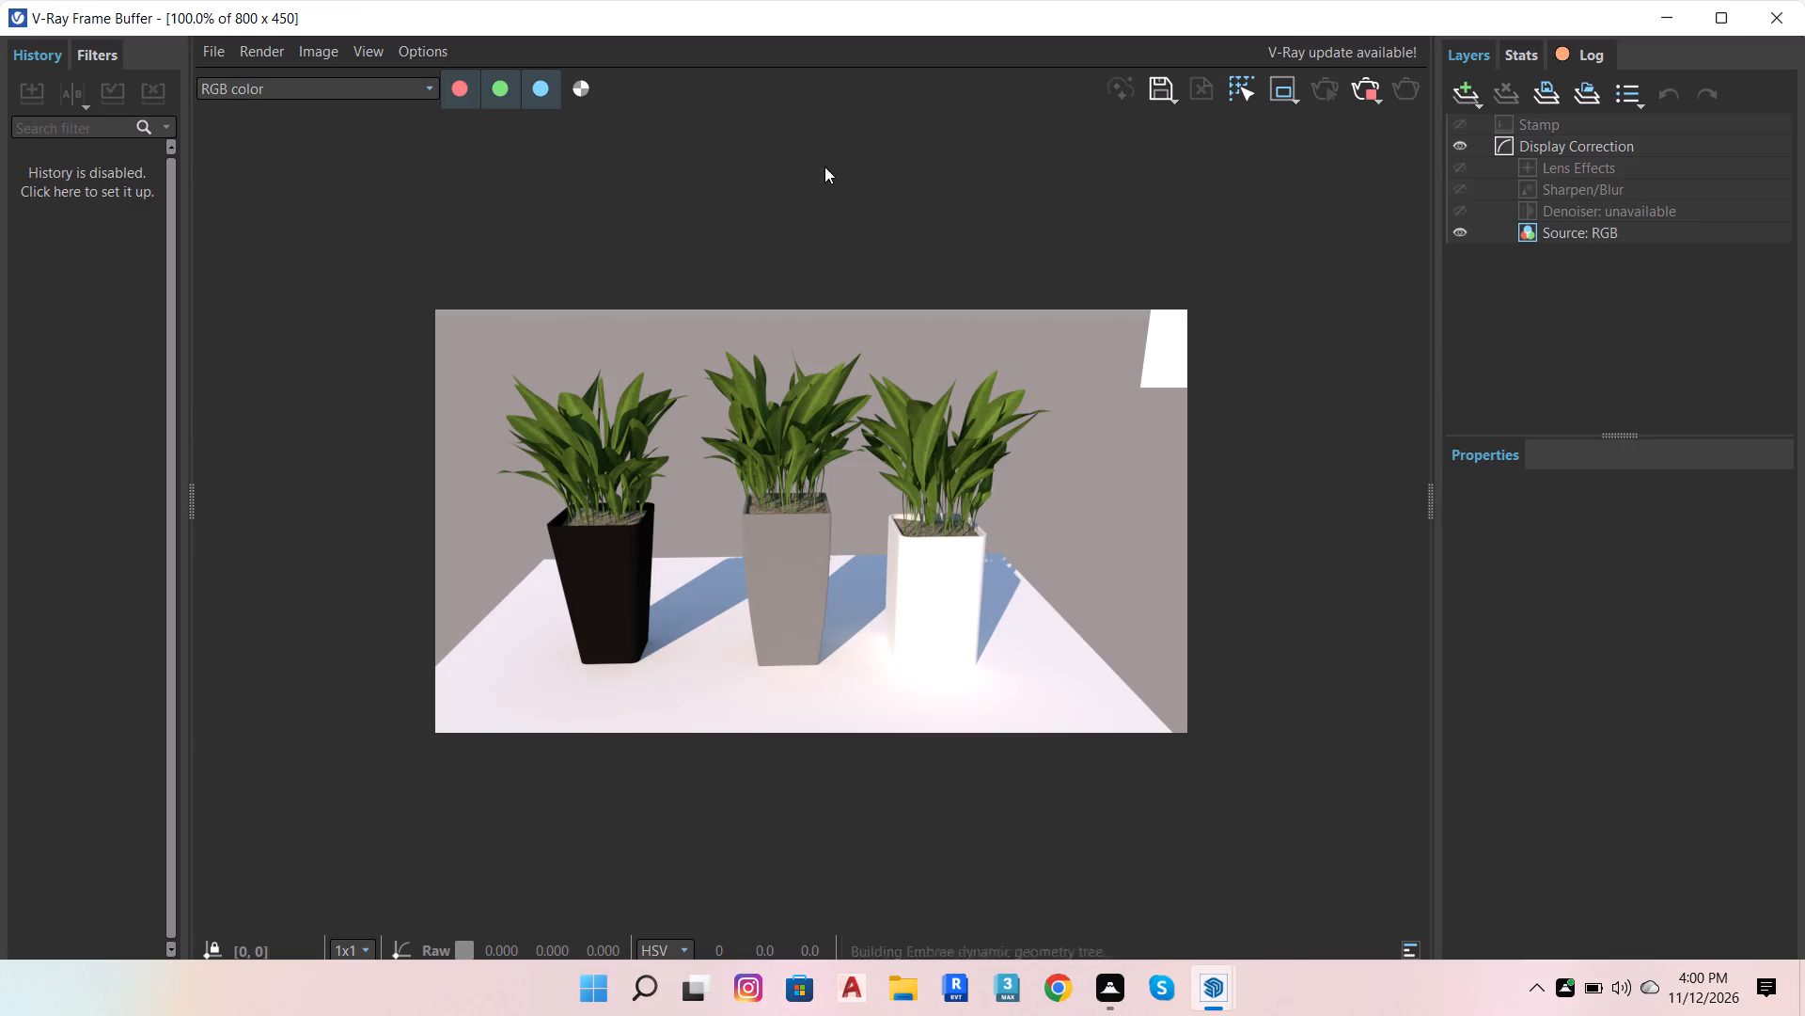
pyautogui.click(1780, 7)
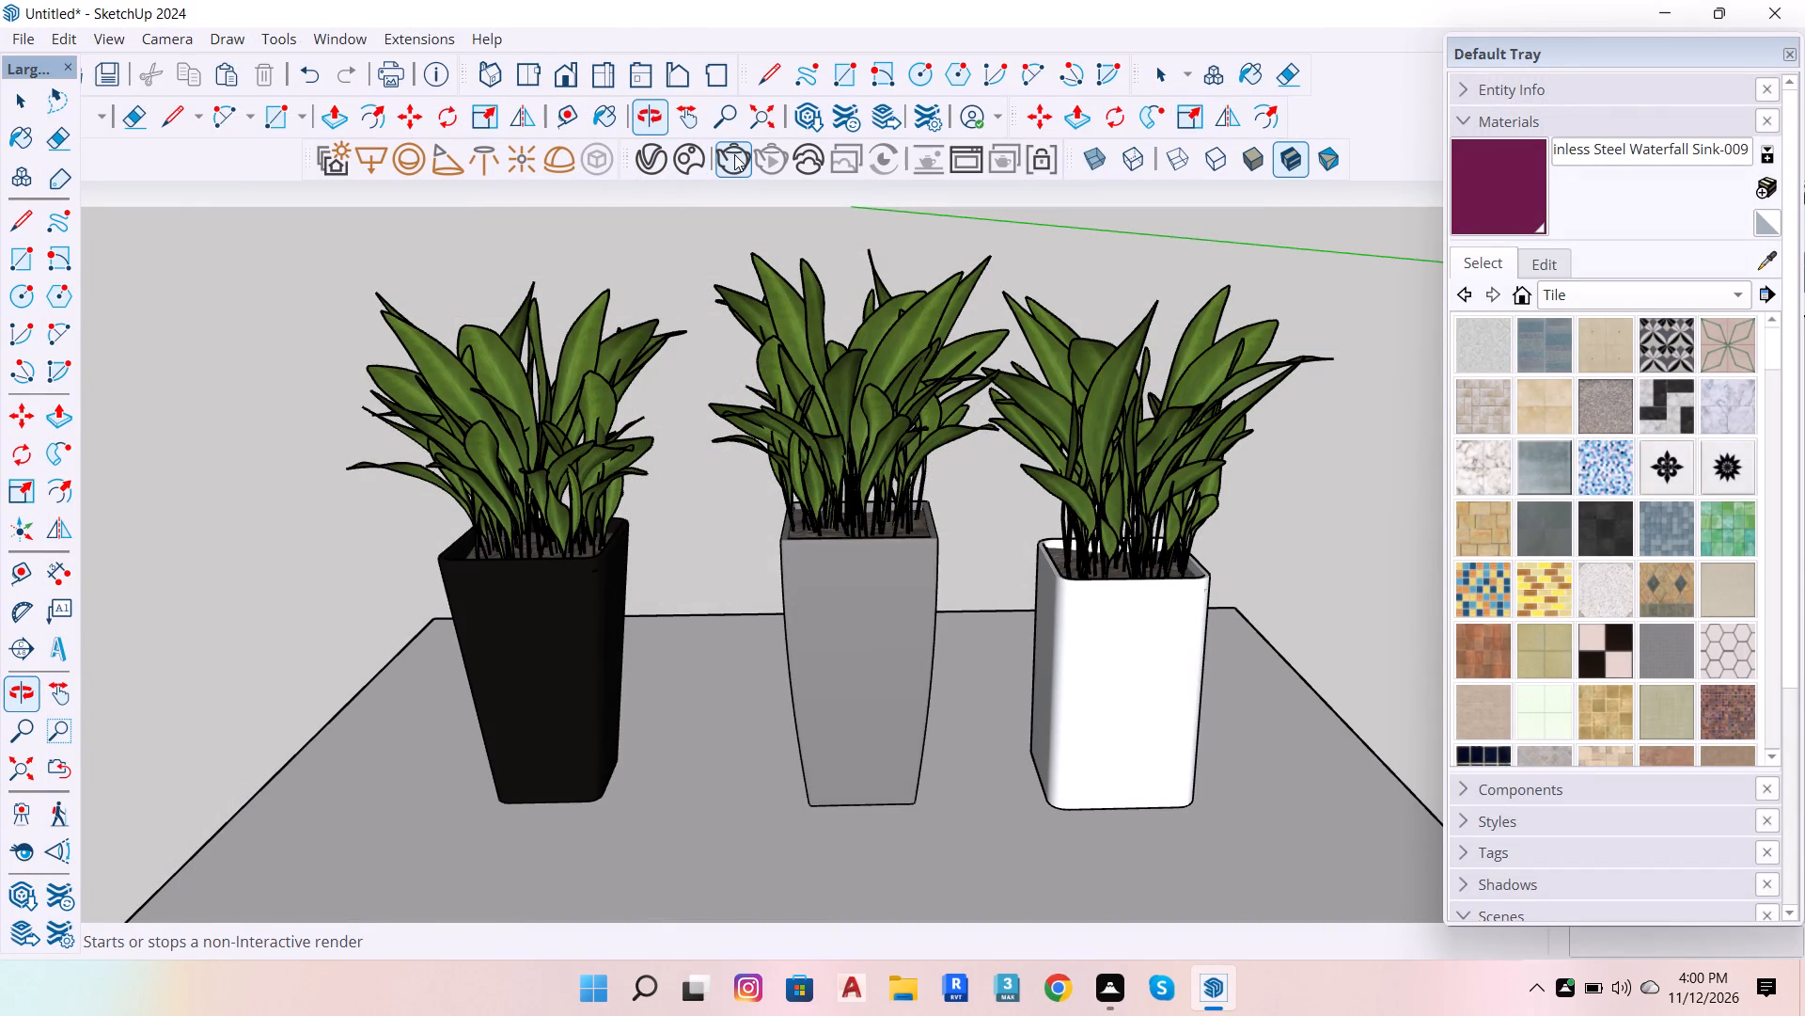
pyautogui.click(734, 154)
# Revert the V-Ray render settings to default and load the settings file medium quality low.vropt.
pyautogui.click(647, 157)
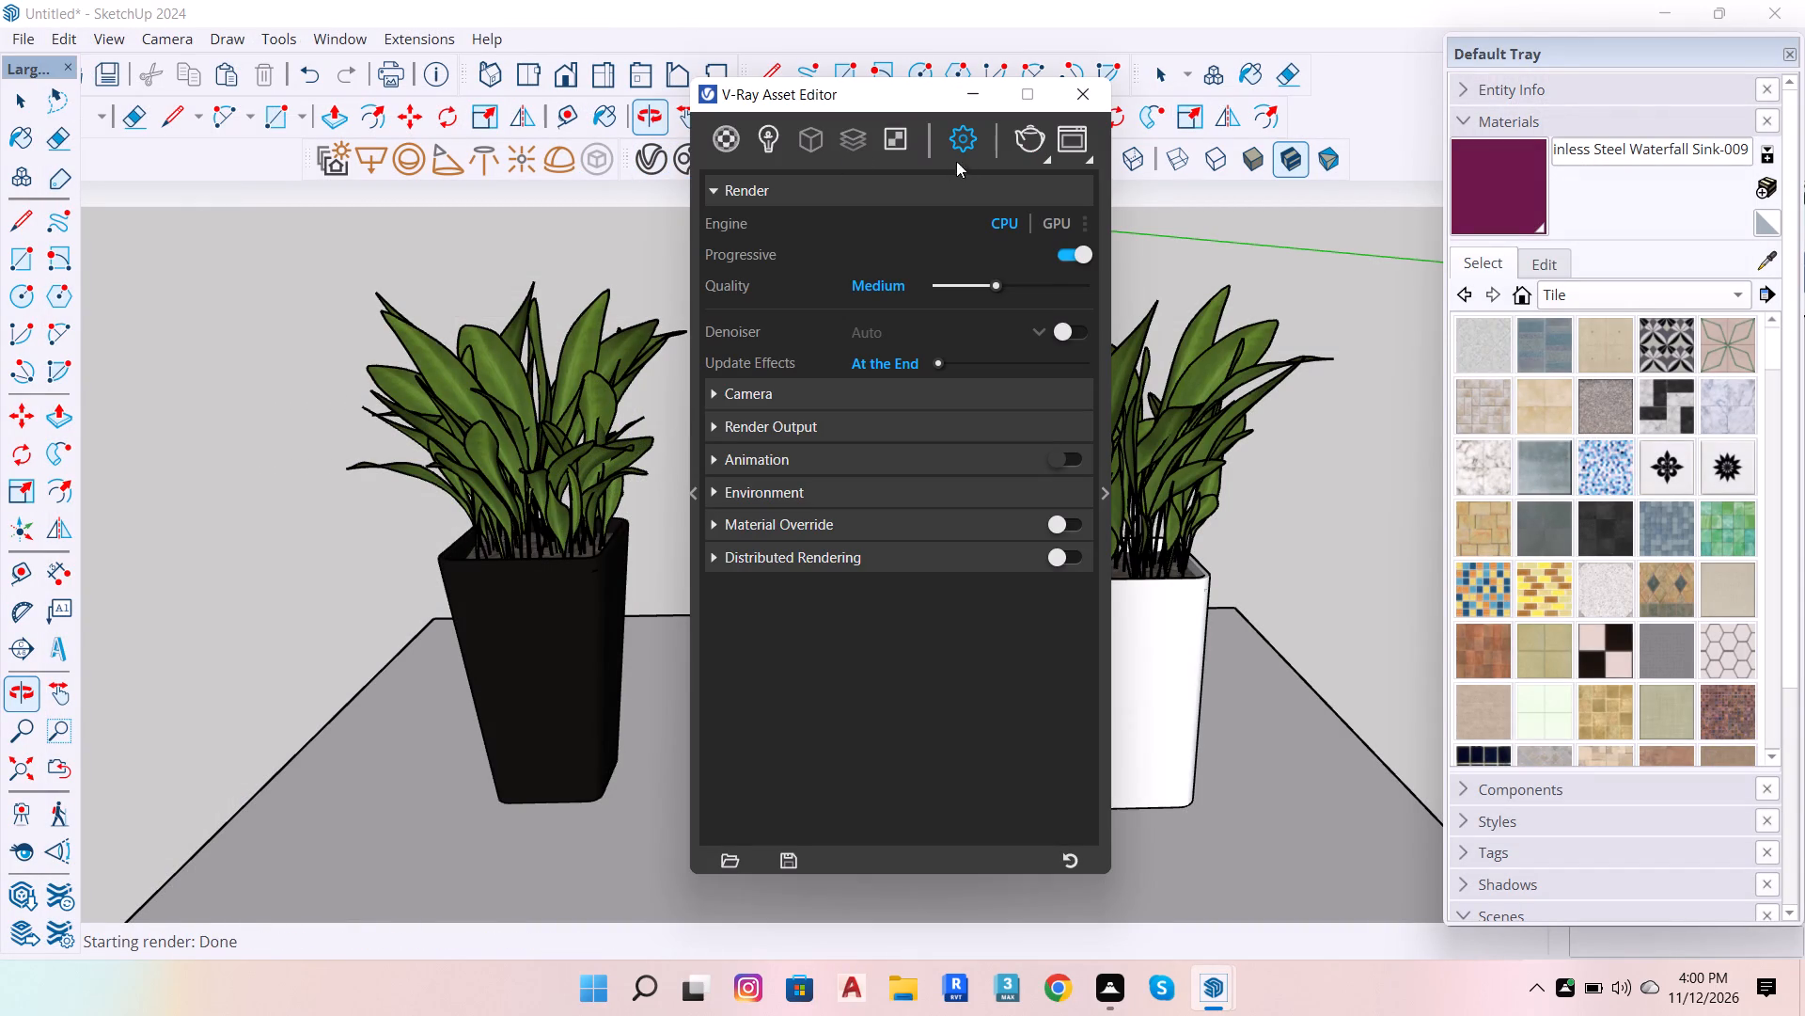
pyautogui.click(1066, 864)
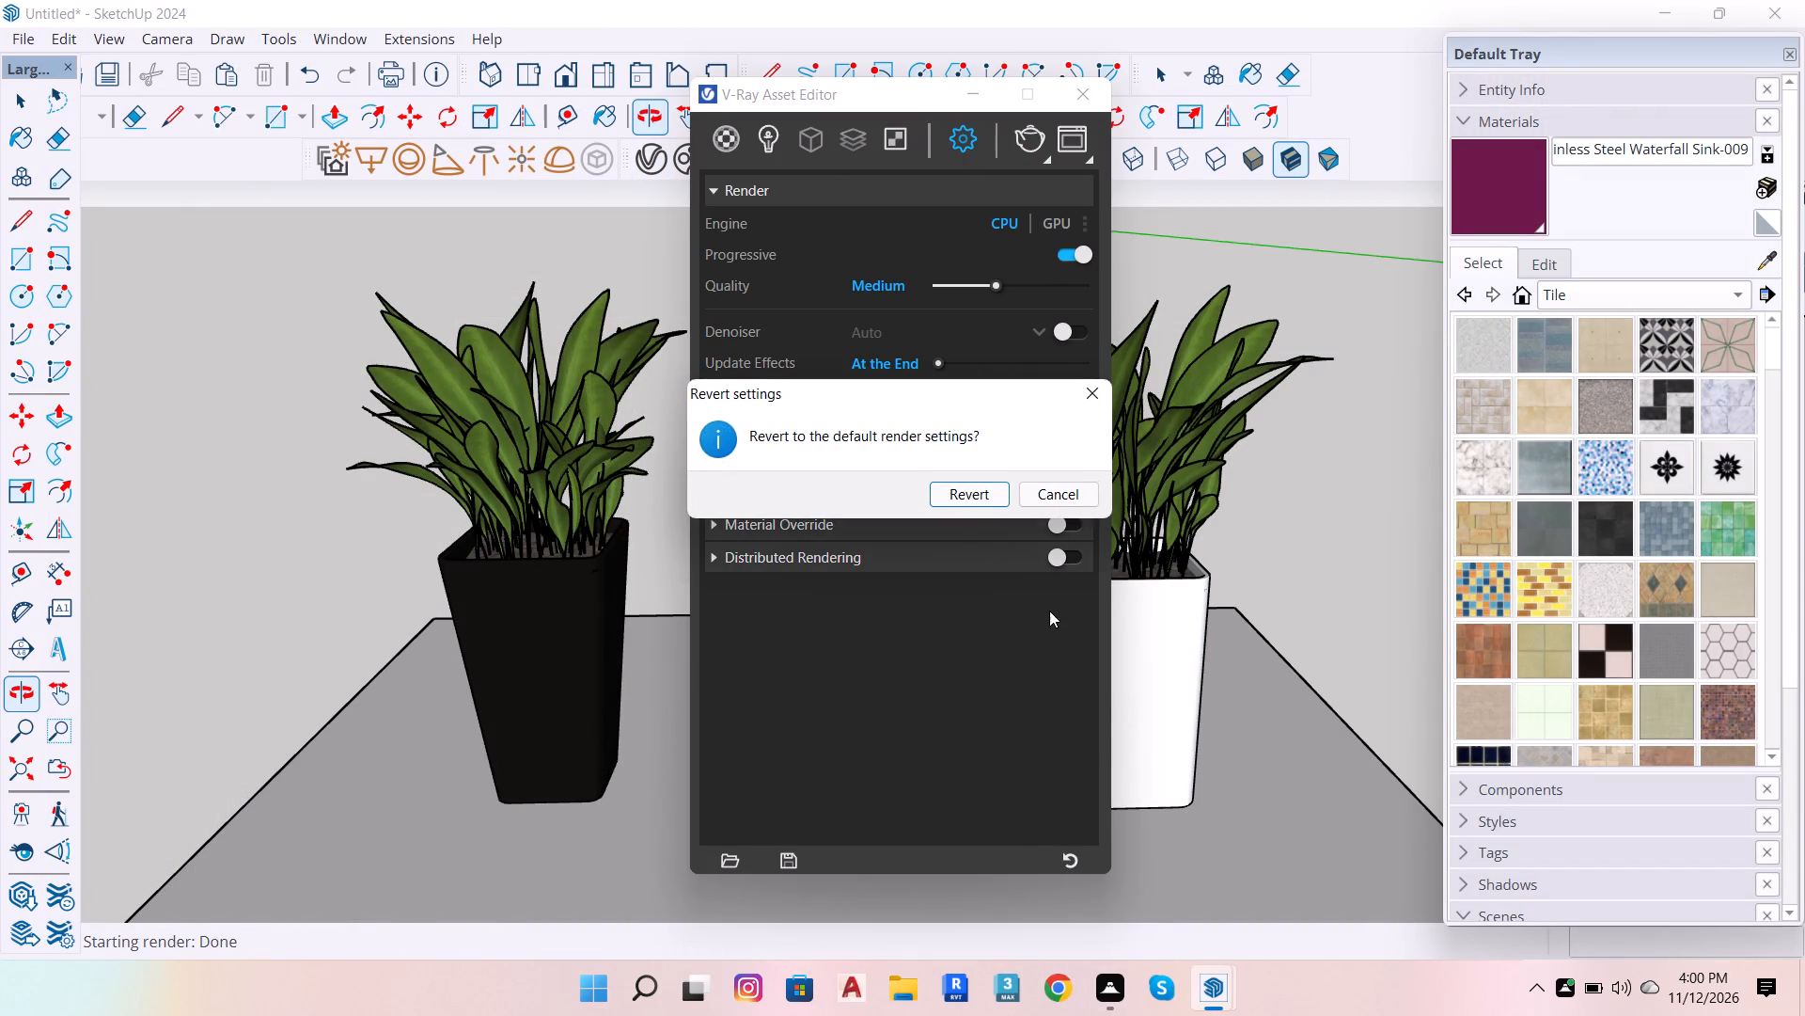
pyautogui.click(983, 497)
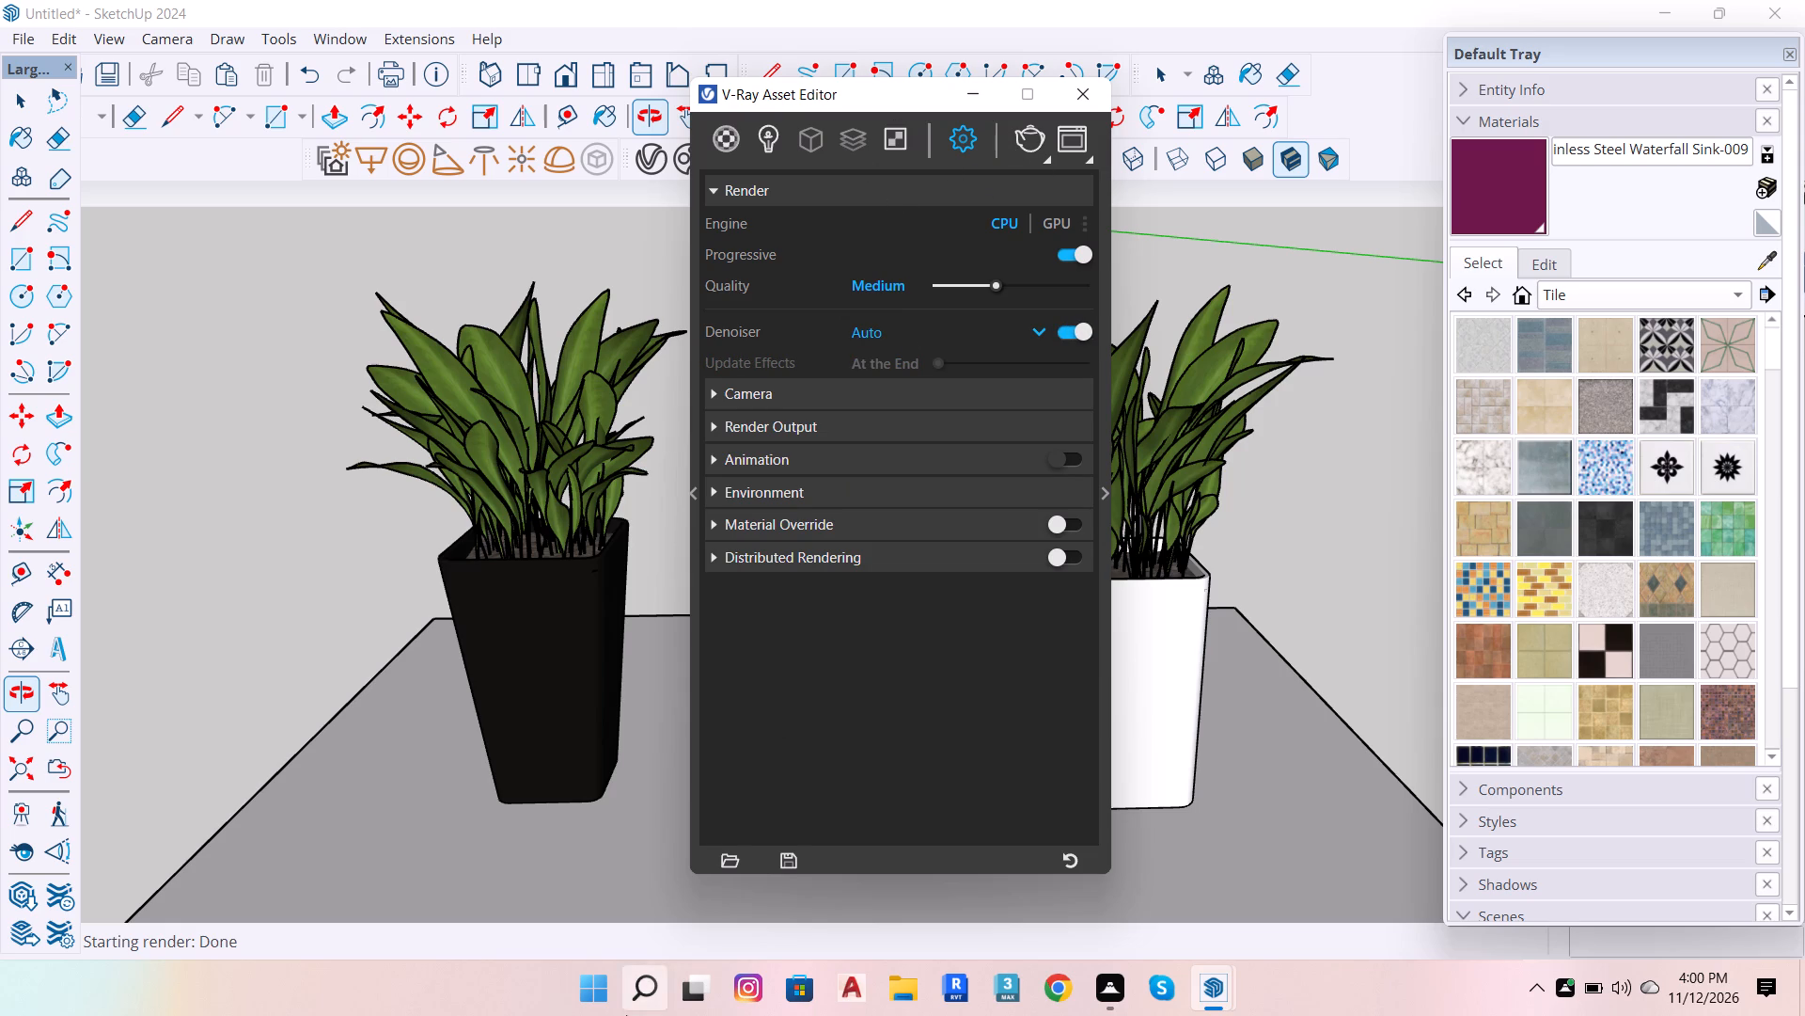
pyautogui.click(721, 869)
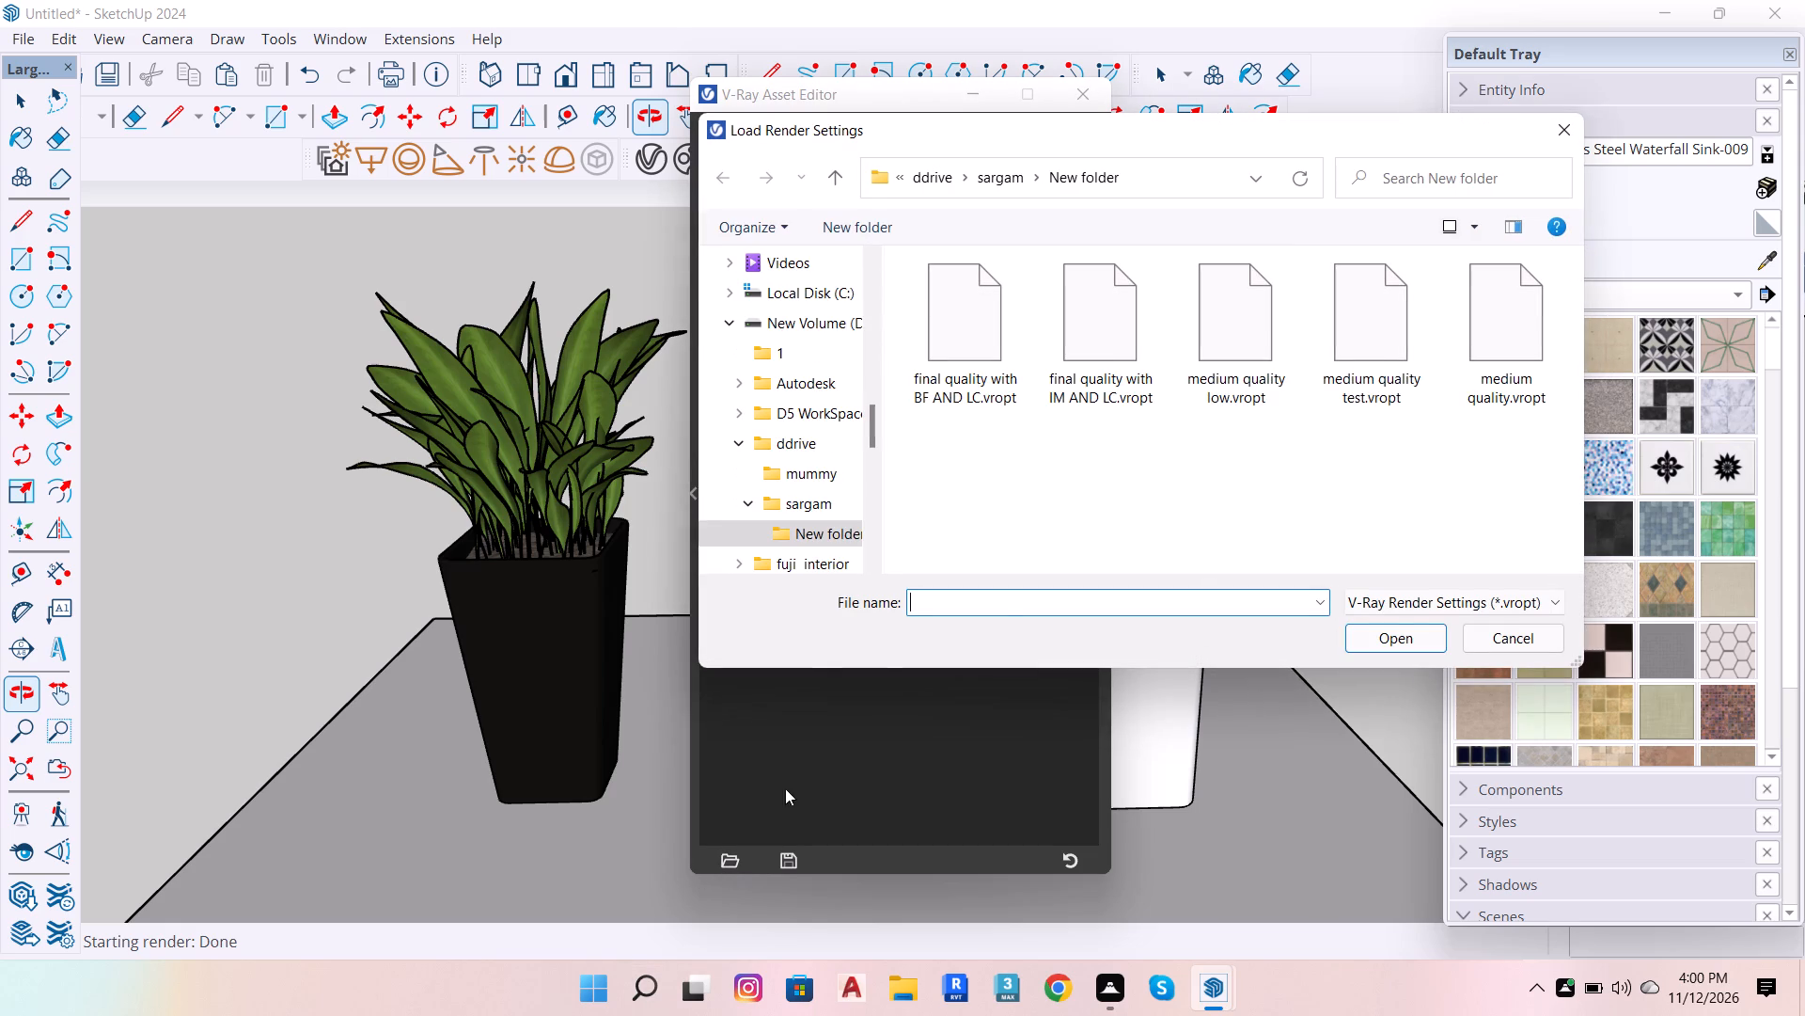
pyautogui.click(1218, 339)
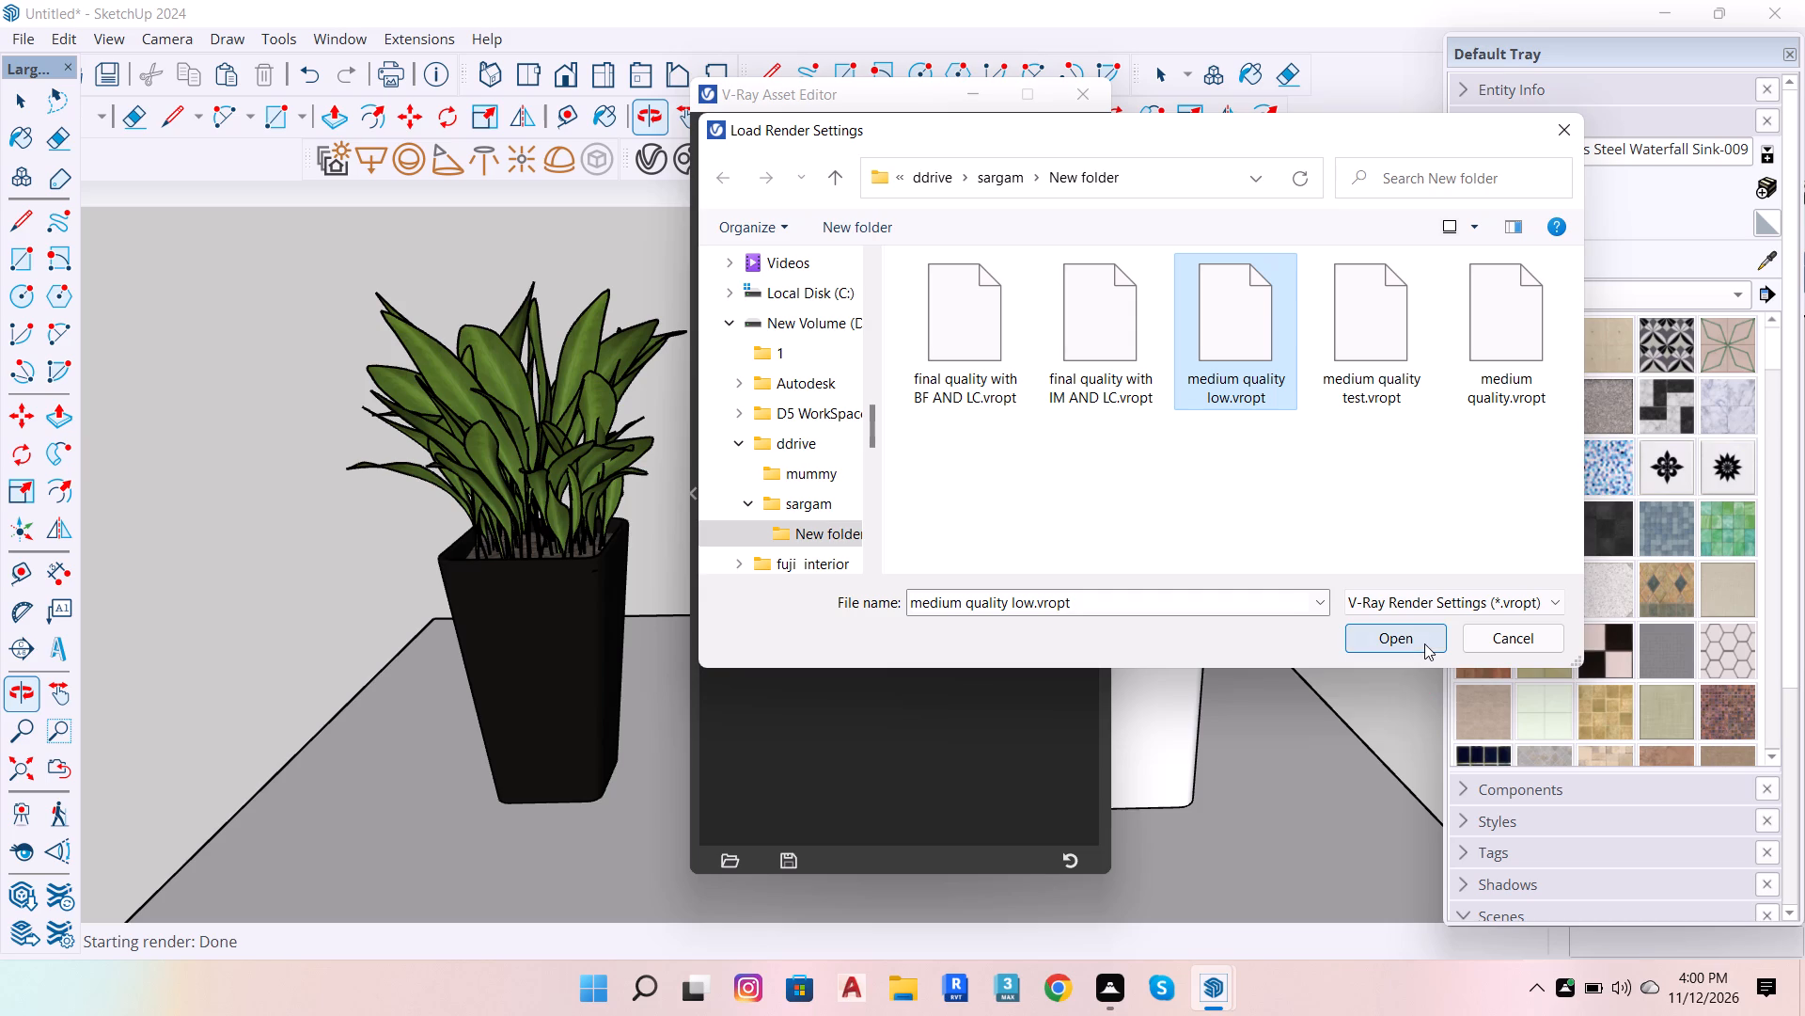
pyautogui.click(1423, 638)
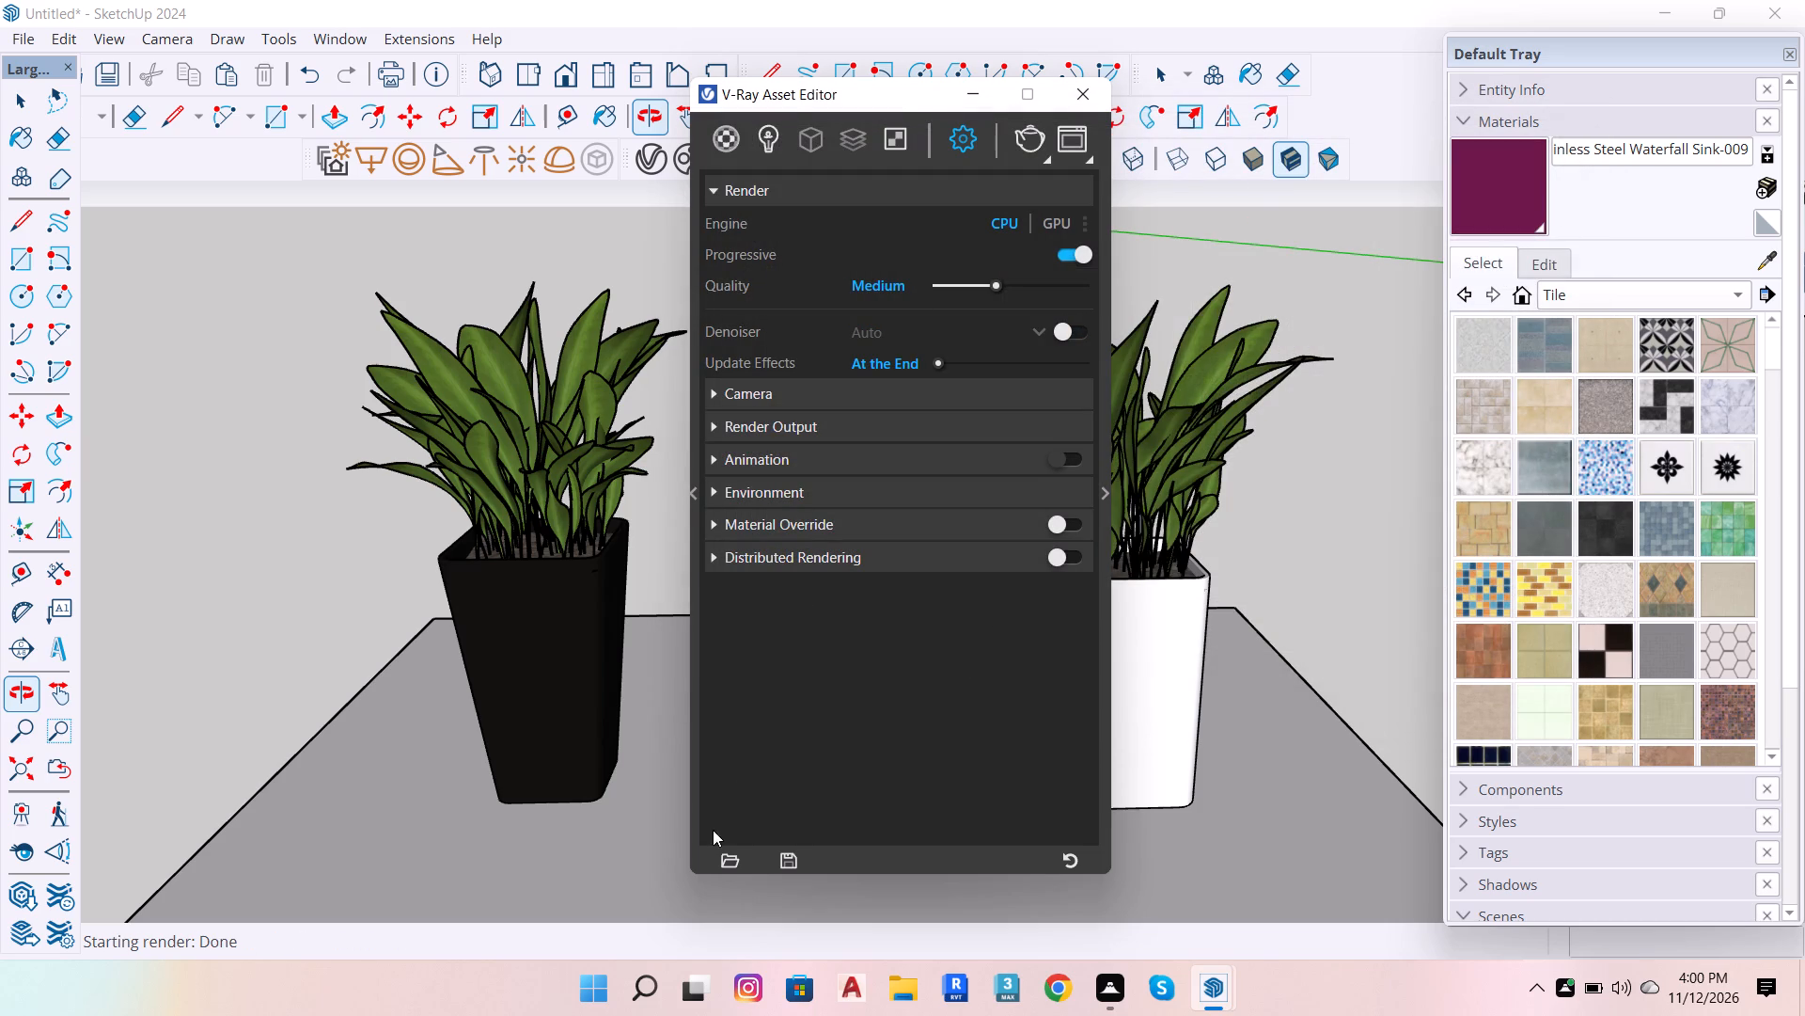
pyautogui.click(1083, 95)
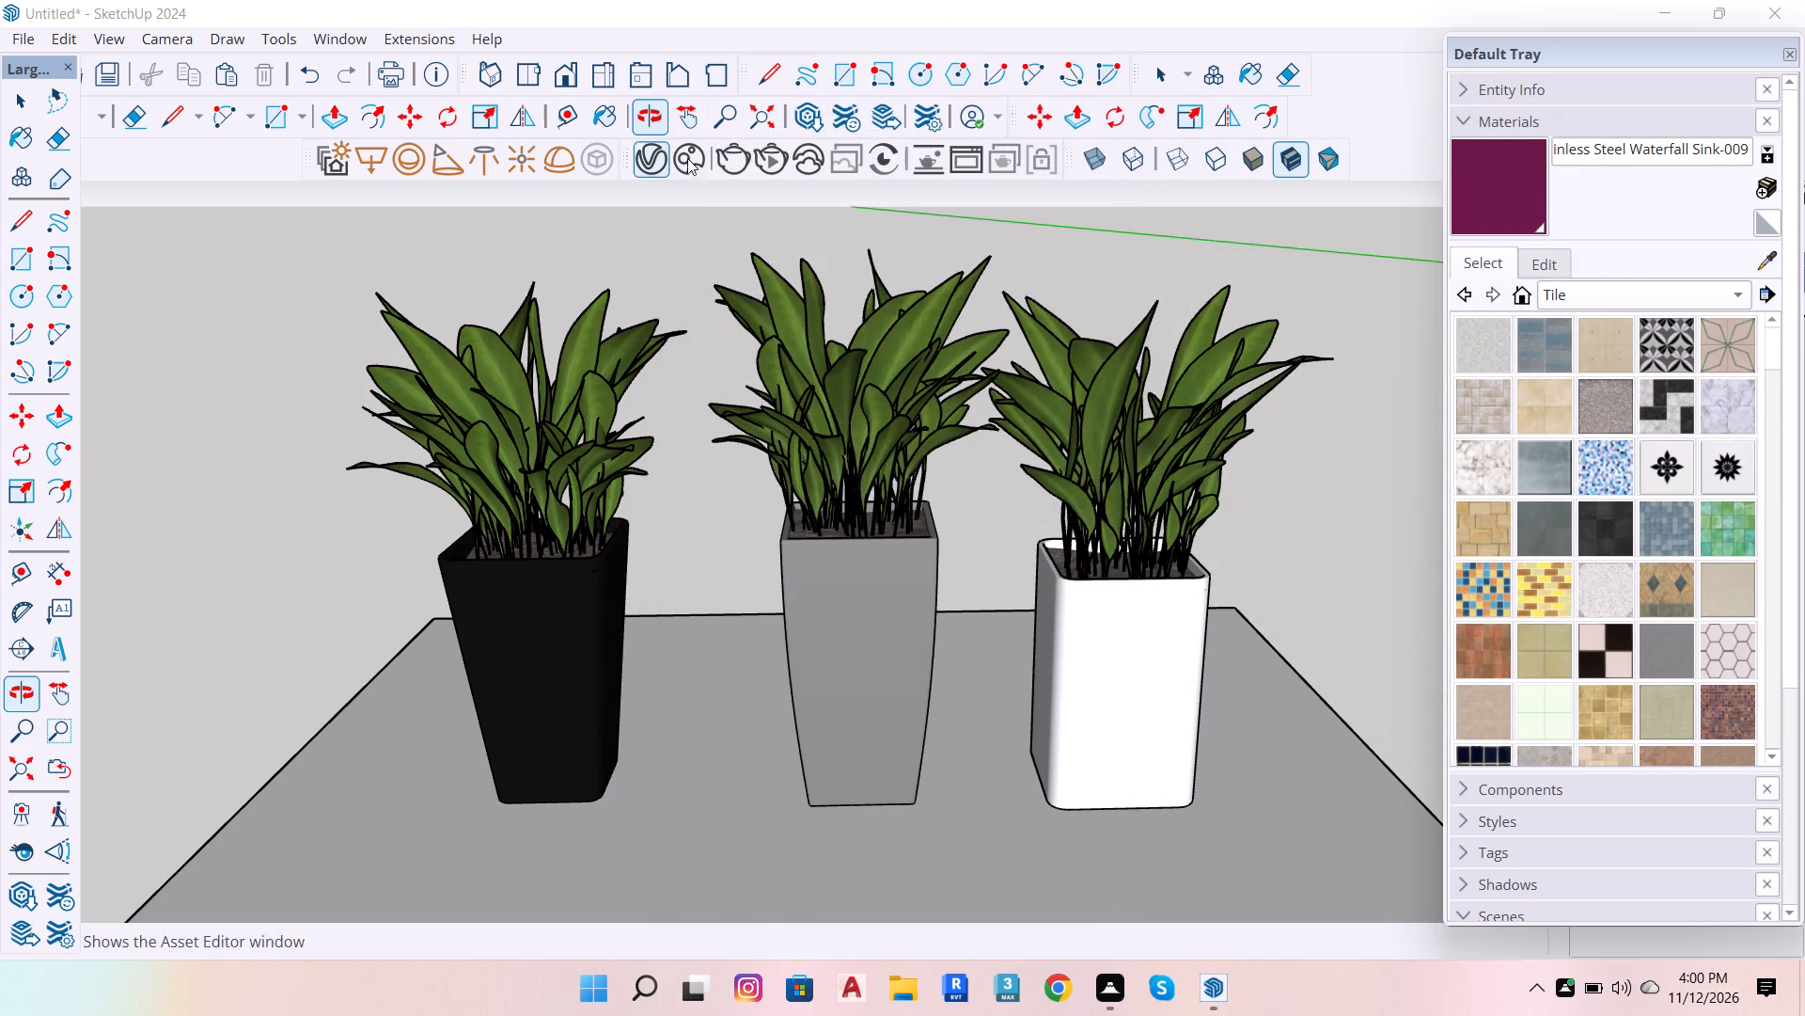
# Render the three-planter scene with the loaded V-Ray settings.
pyautogui.click(715, 158)
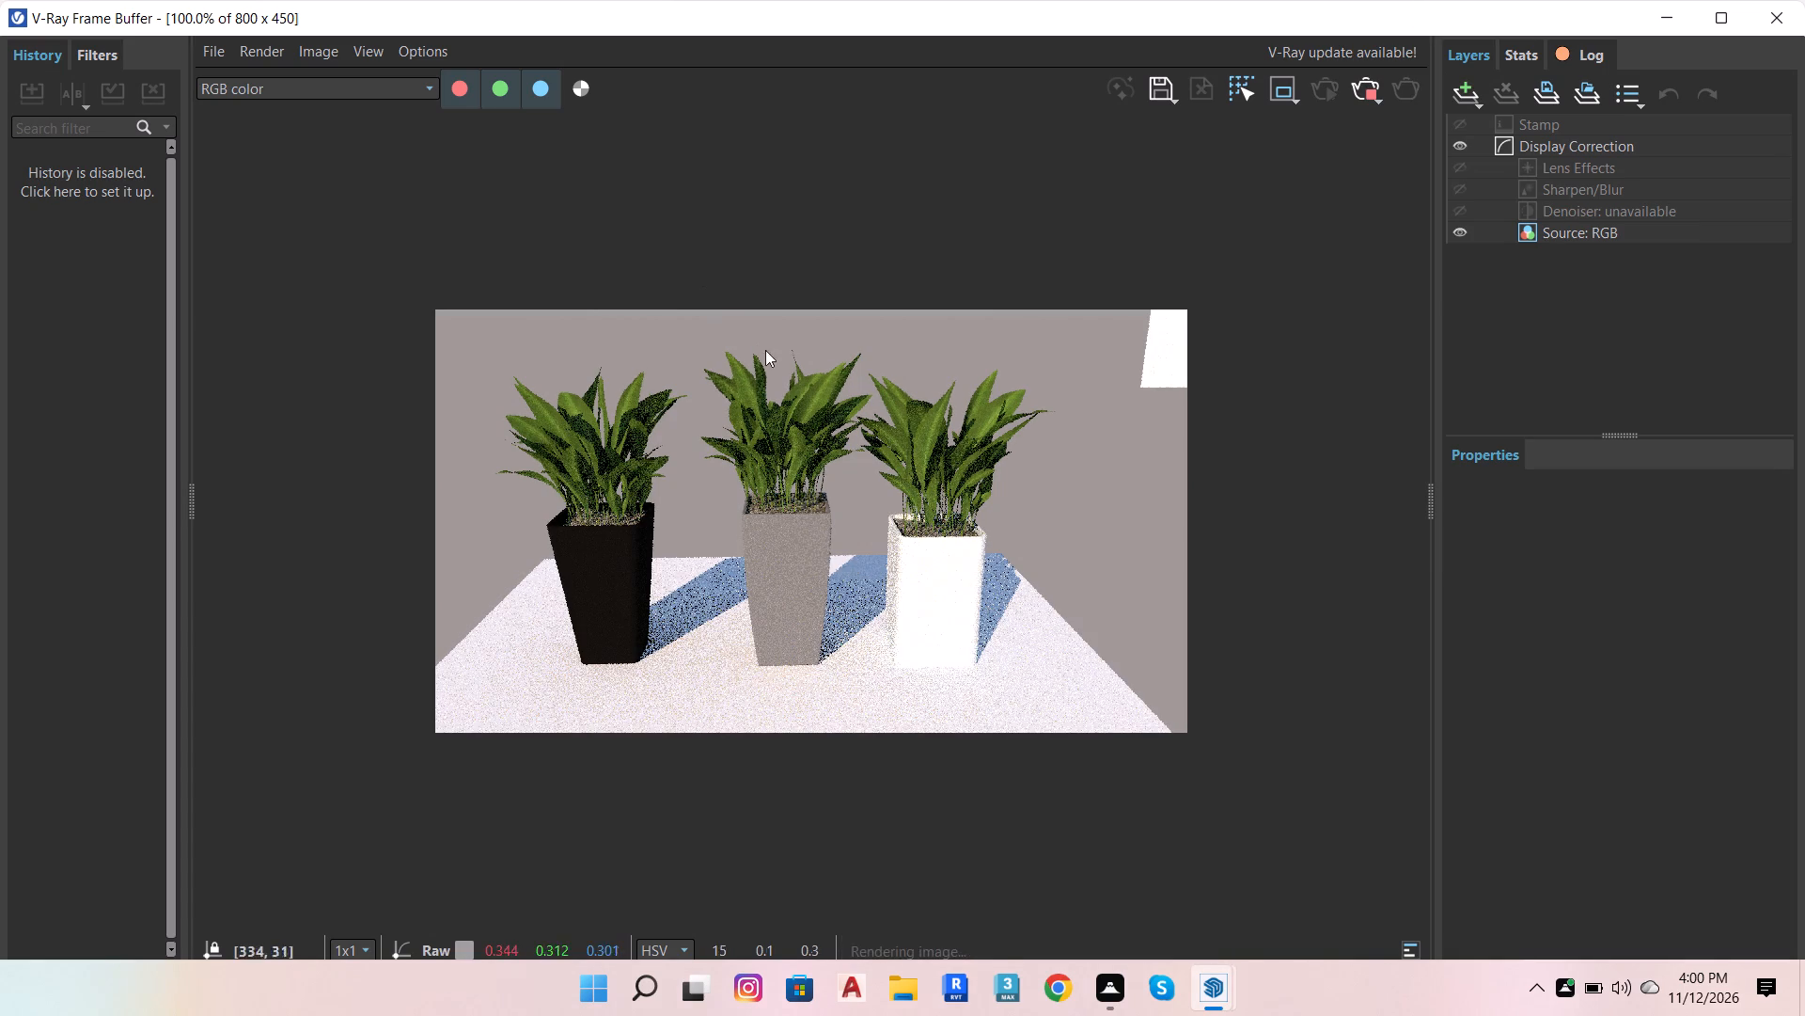
# Examine the leaves, the planters and the white planter's edge up close in the new render for image quality.
pyautogui.scroll(1, 881, 442)
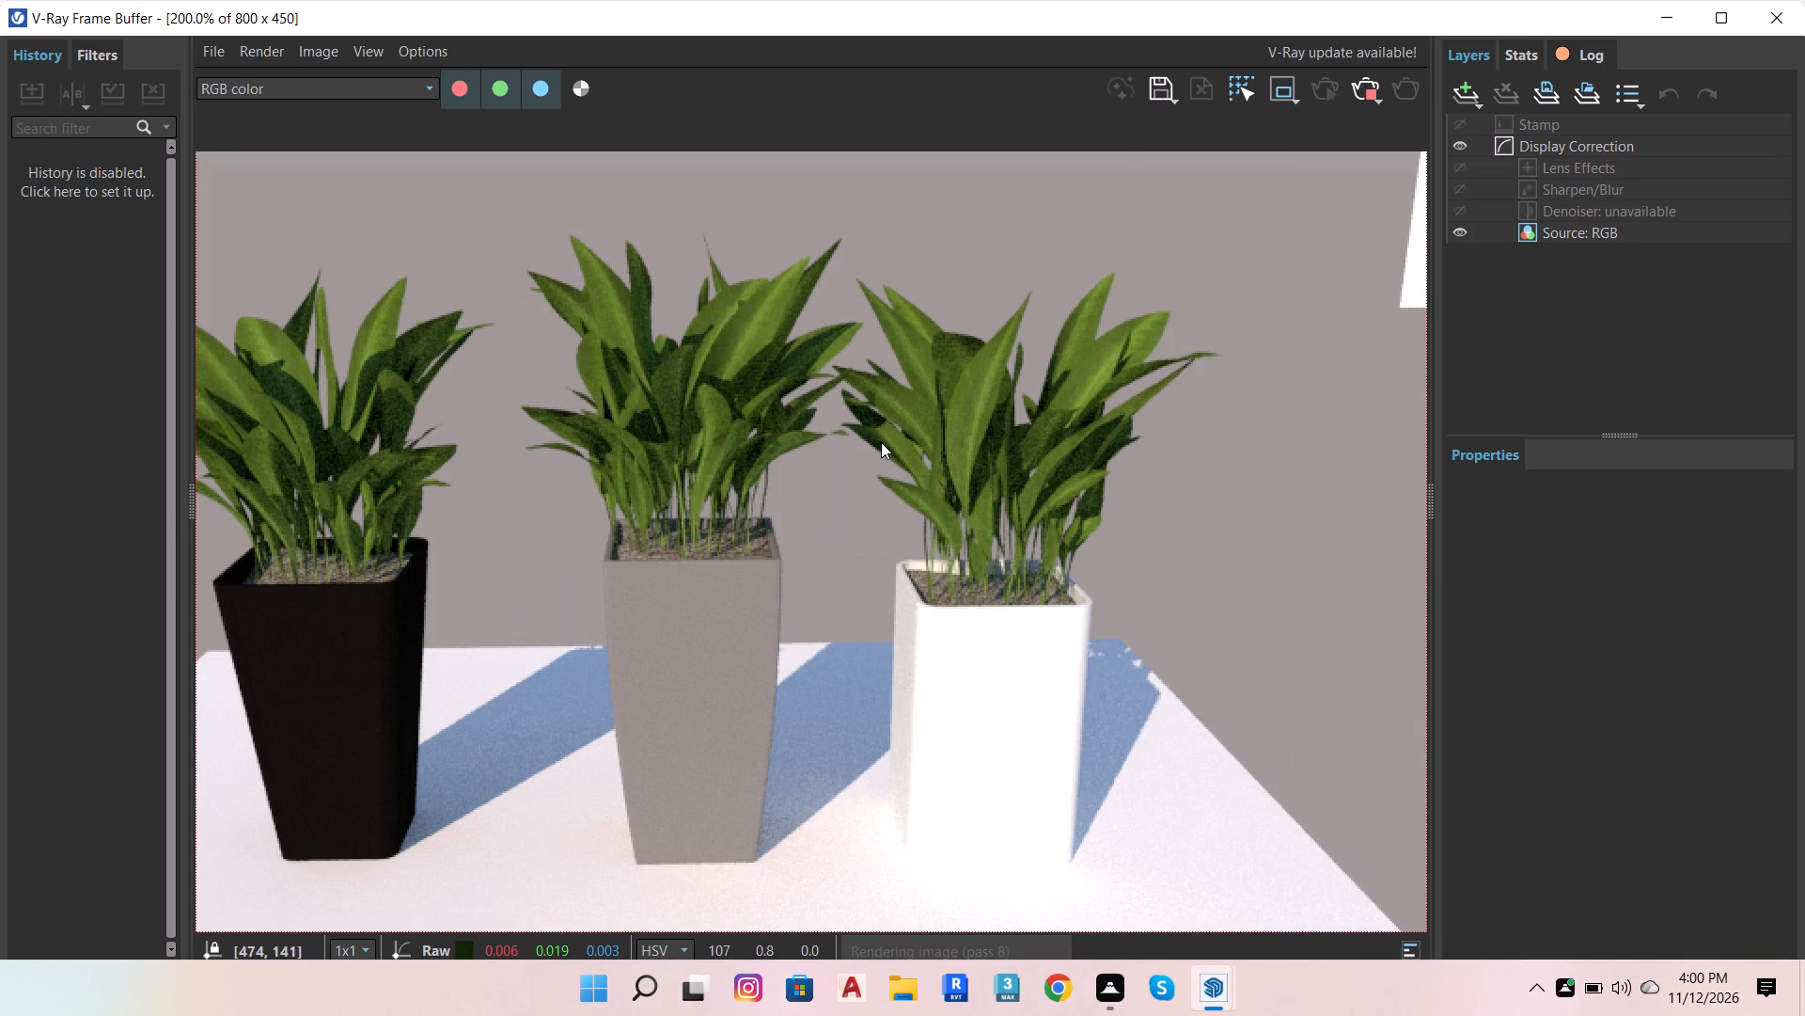
pyautogui.scroll(-1, 881, 442)
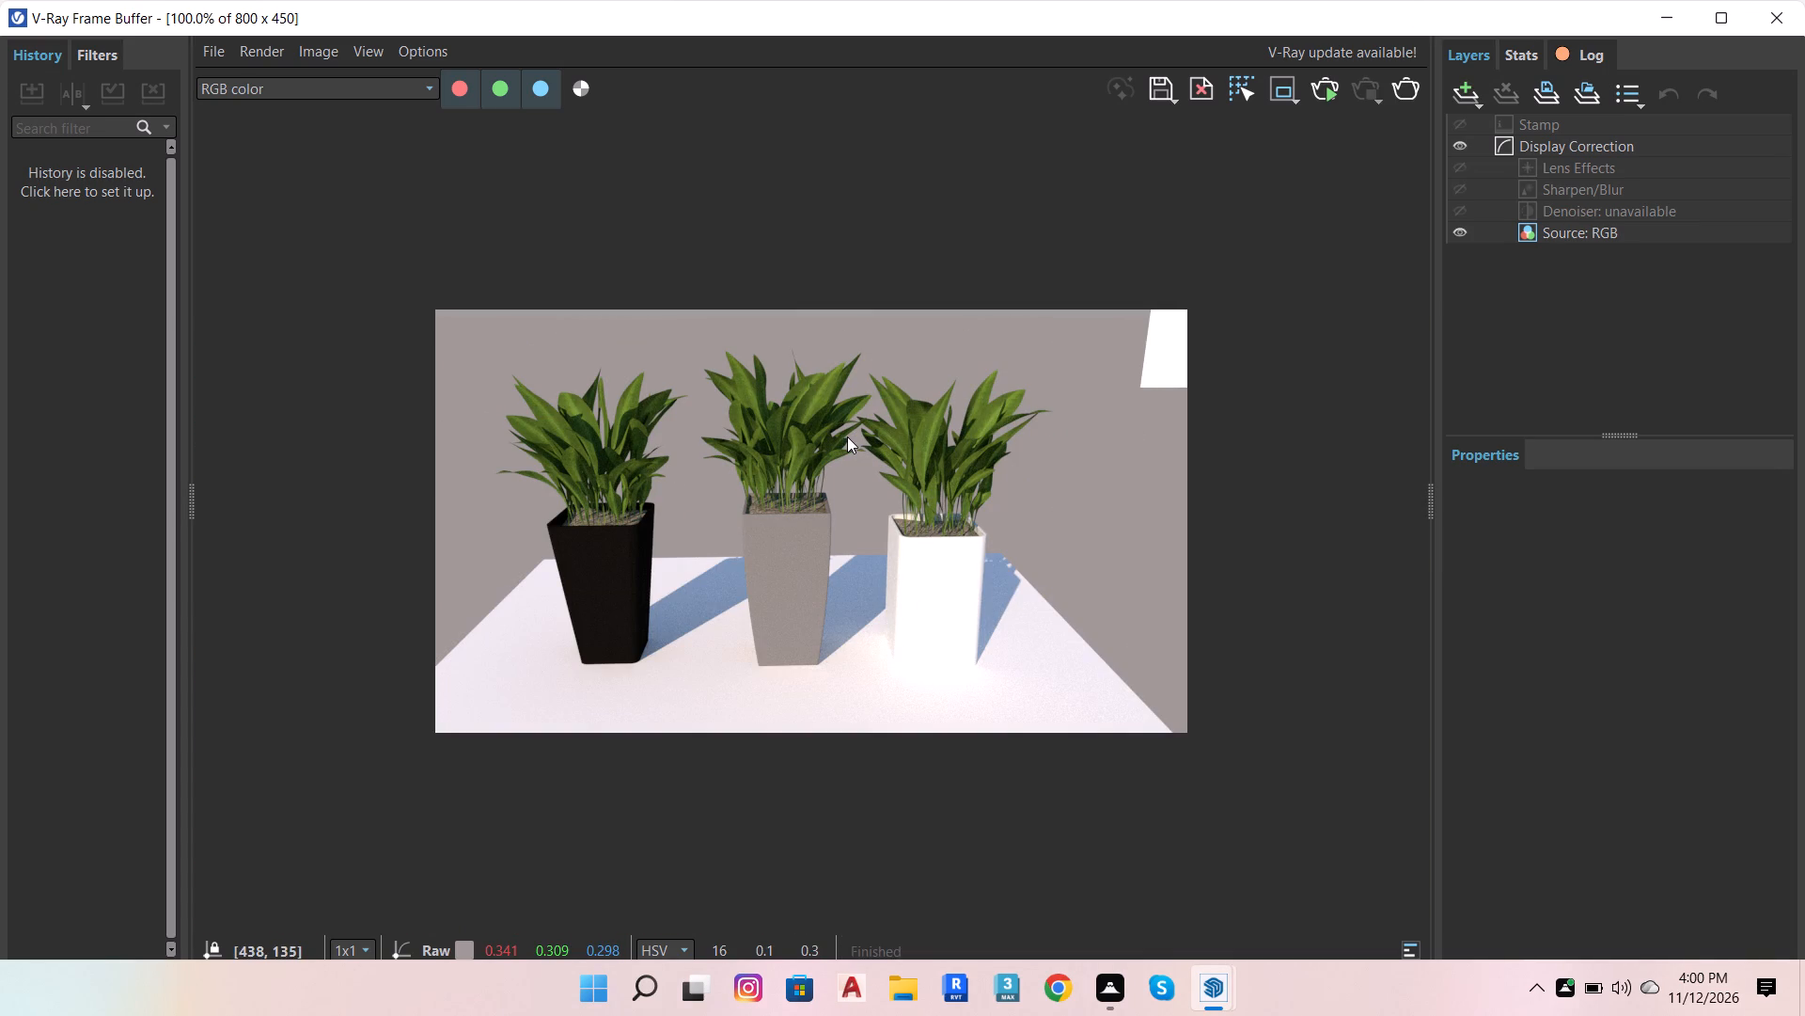
pyautogui.scroll(5, 850, 436)
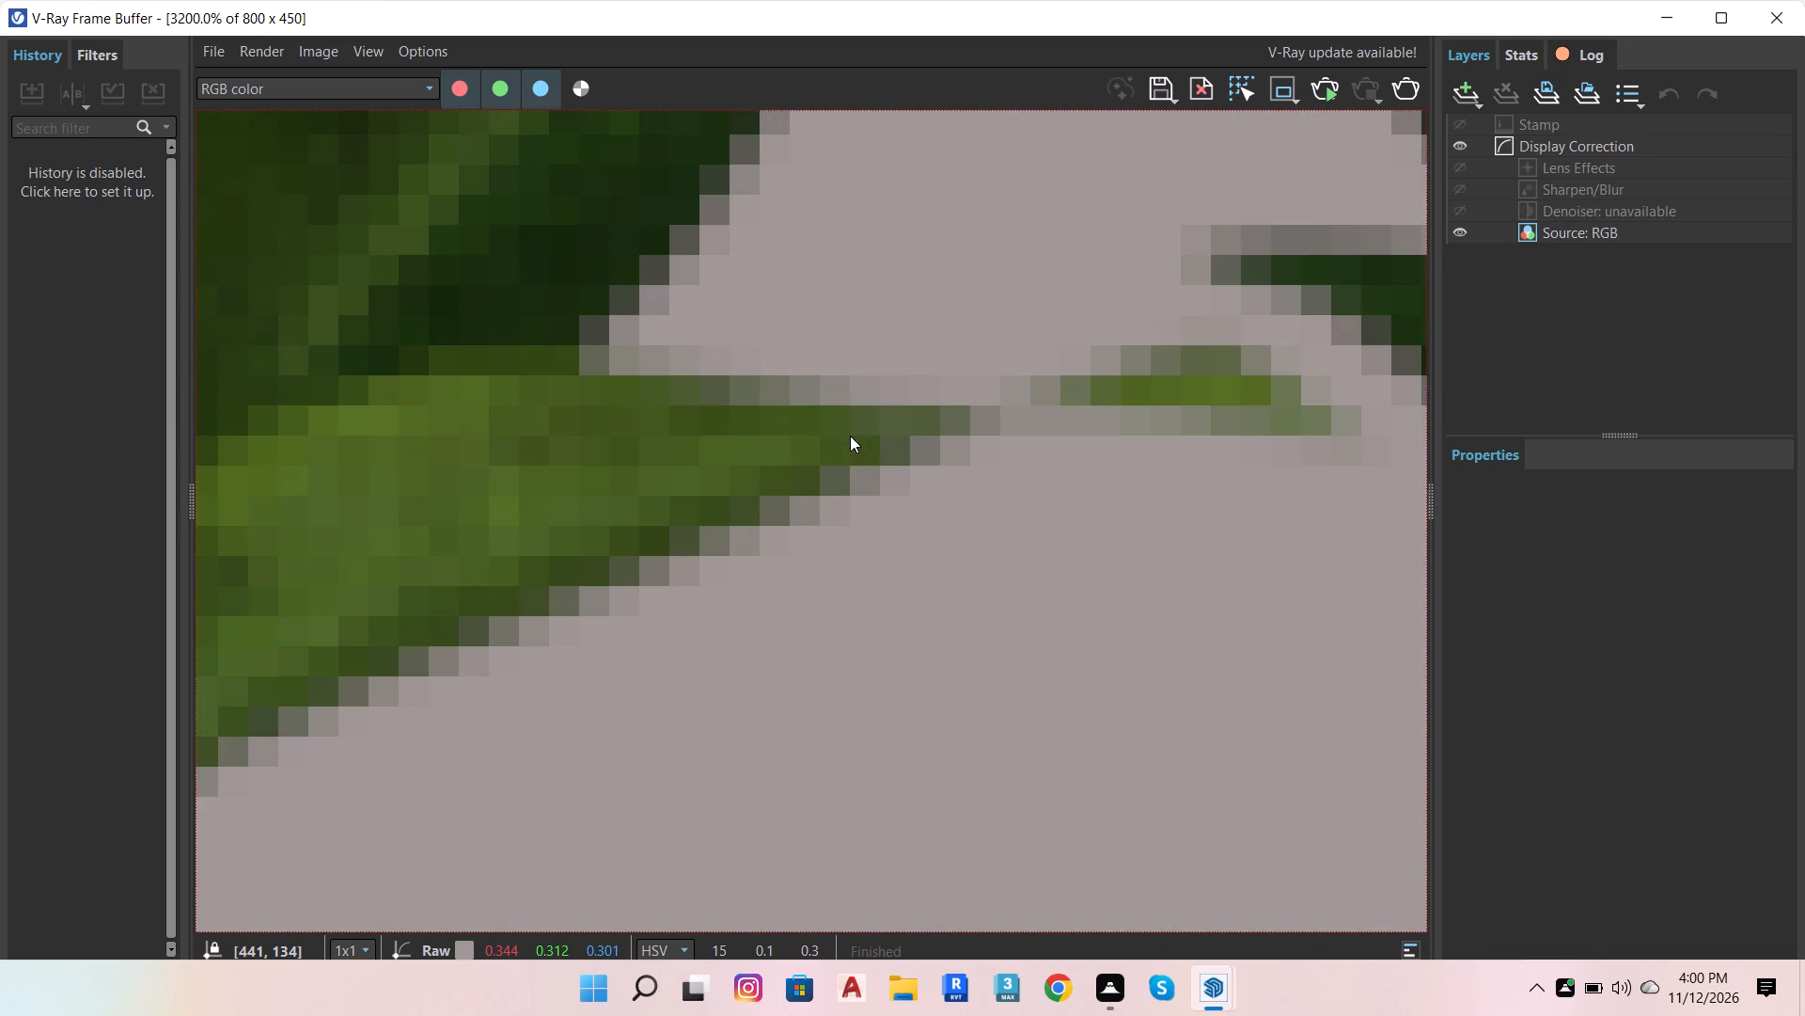
pyautogui.scroll(-3, 844, 439)
pyautogui.scroll(3, 653, 462)
pyautogui.scroll(-6, 653, 462)
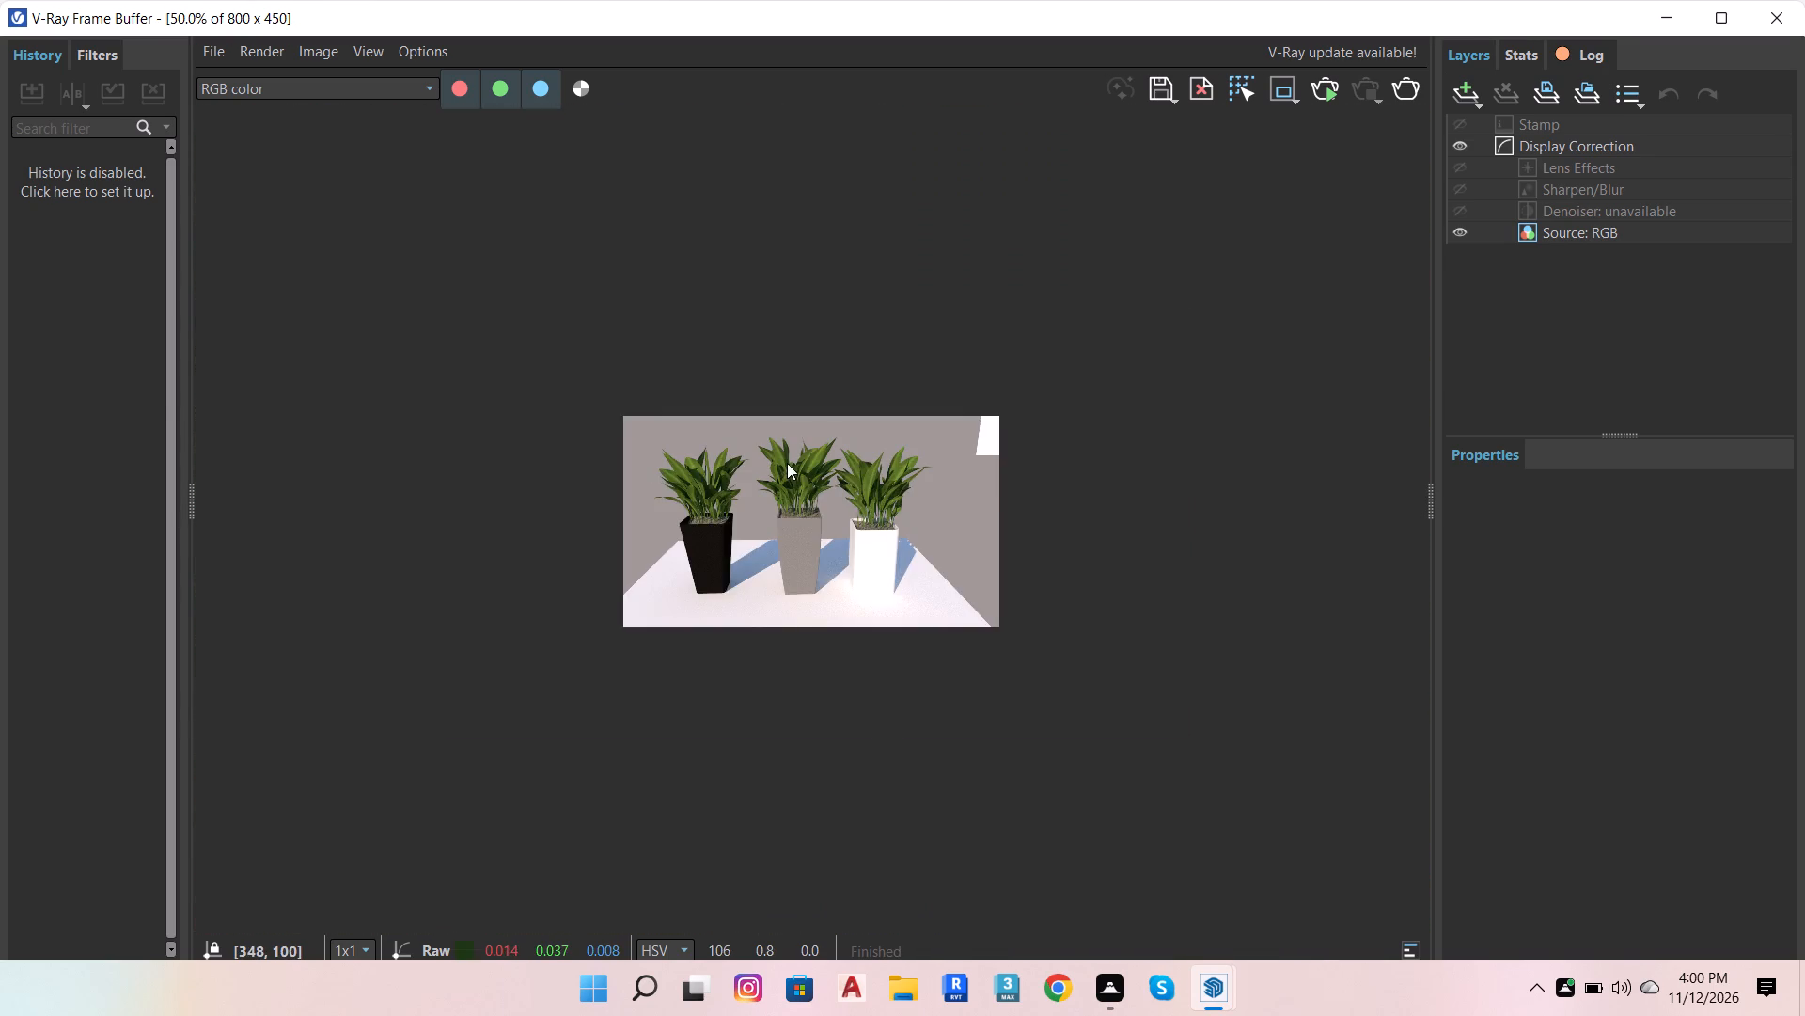
pyautogui.scroll(4, 787, 463)
pyautogui.scroll(-3, 785, 465)
pyautogui.scroll(4, 916, 585)
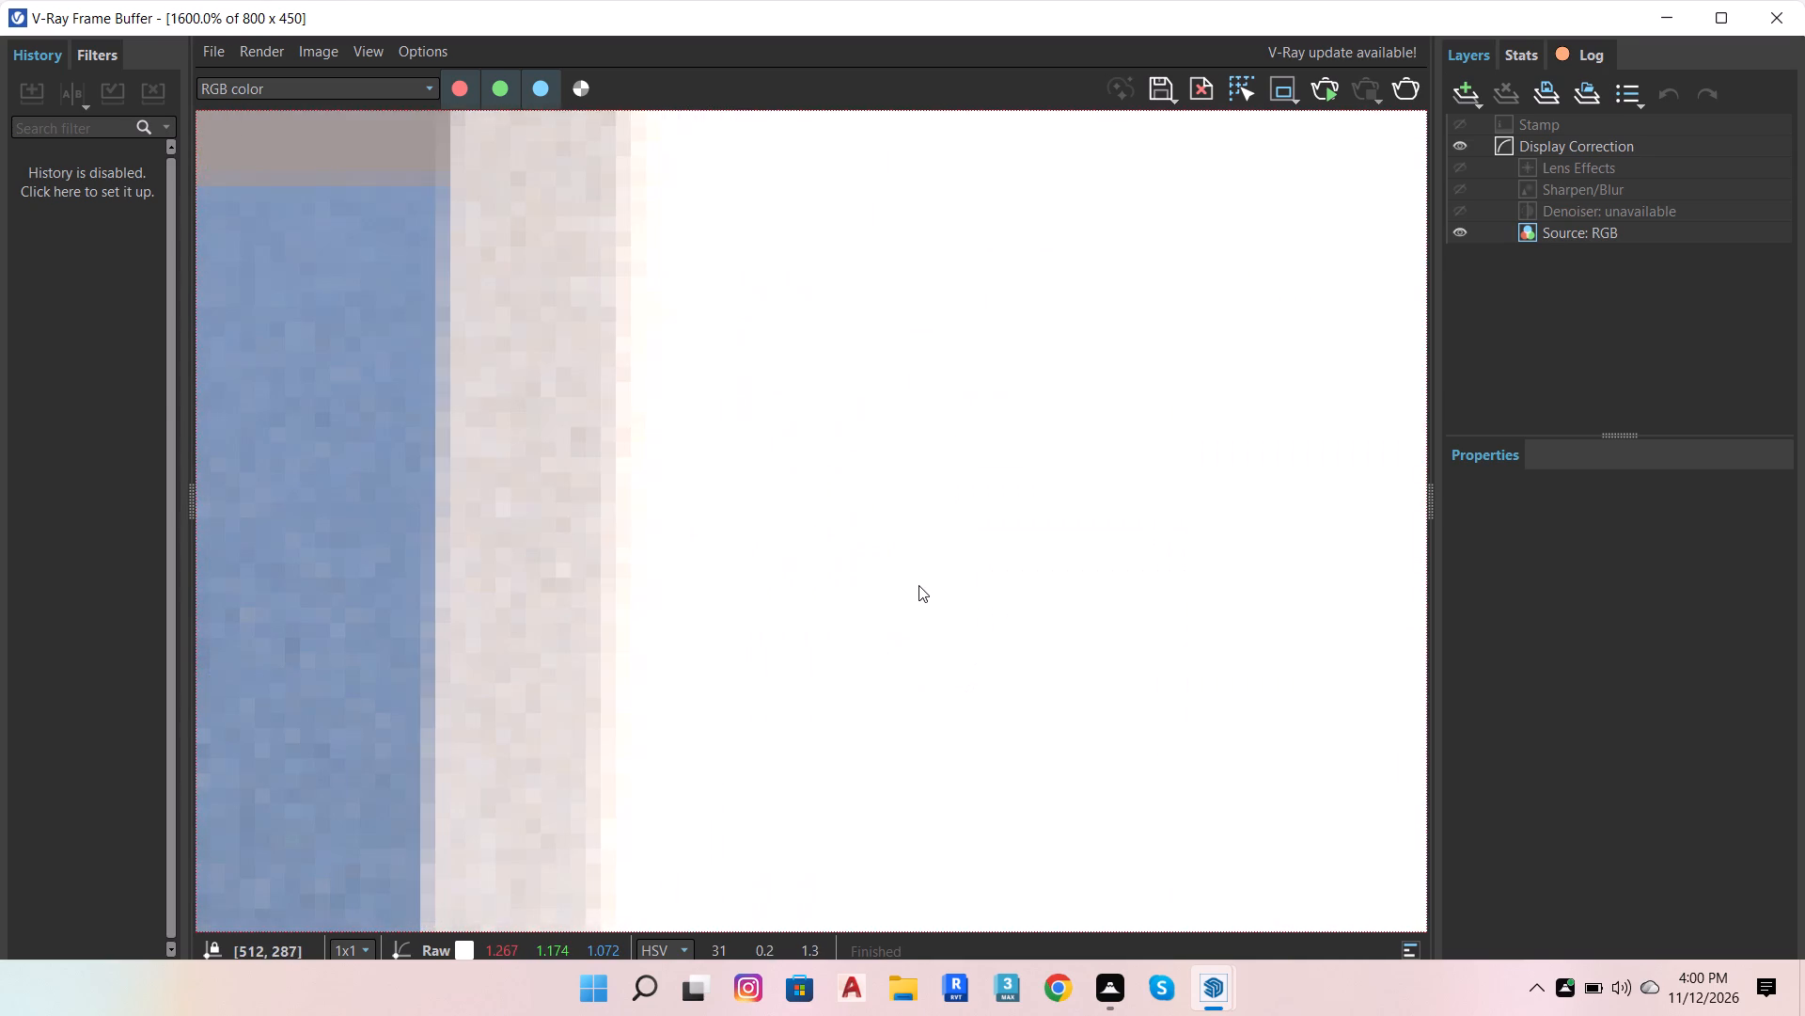
pyautogui.scroll(-4, 918, 585)
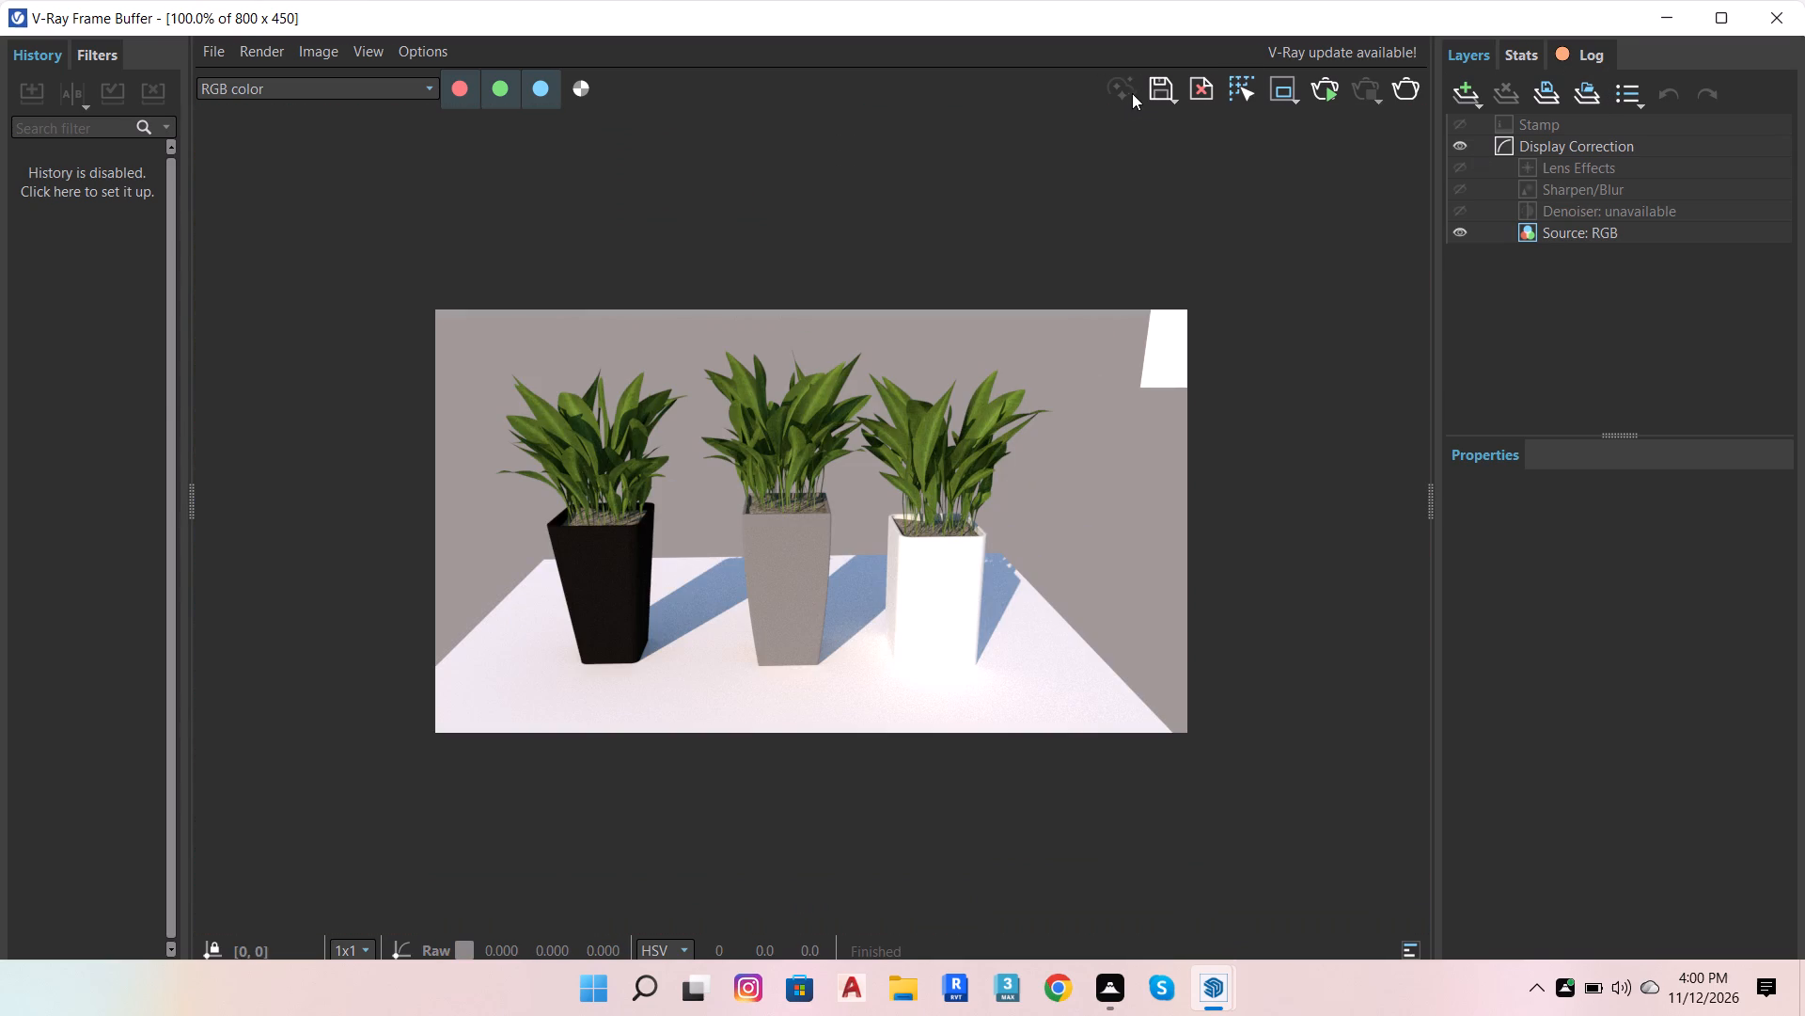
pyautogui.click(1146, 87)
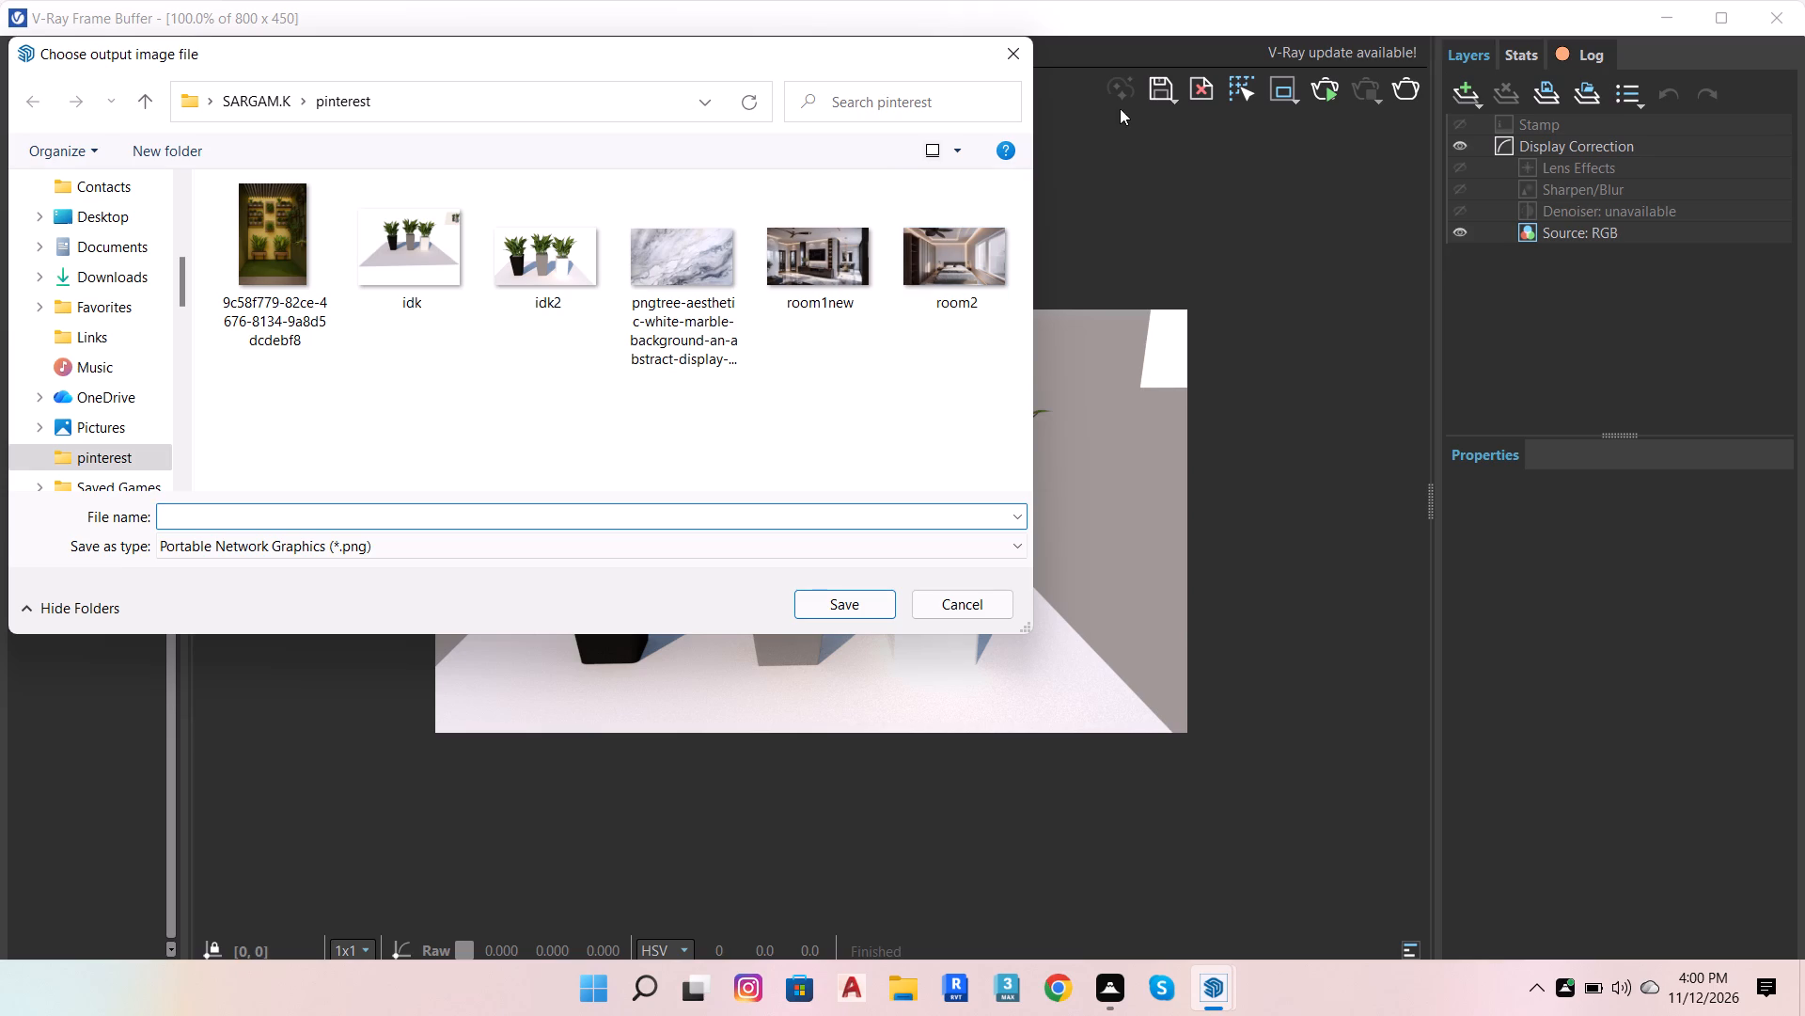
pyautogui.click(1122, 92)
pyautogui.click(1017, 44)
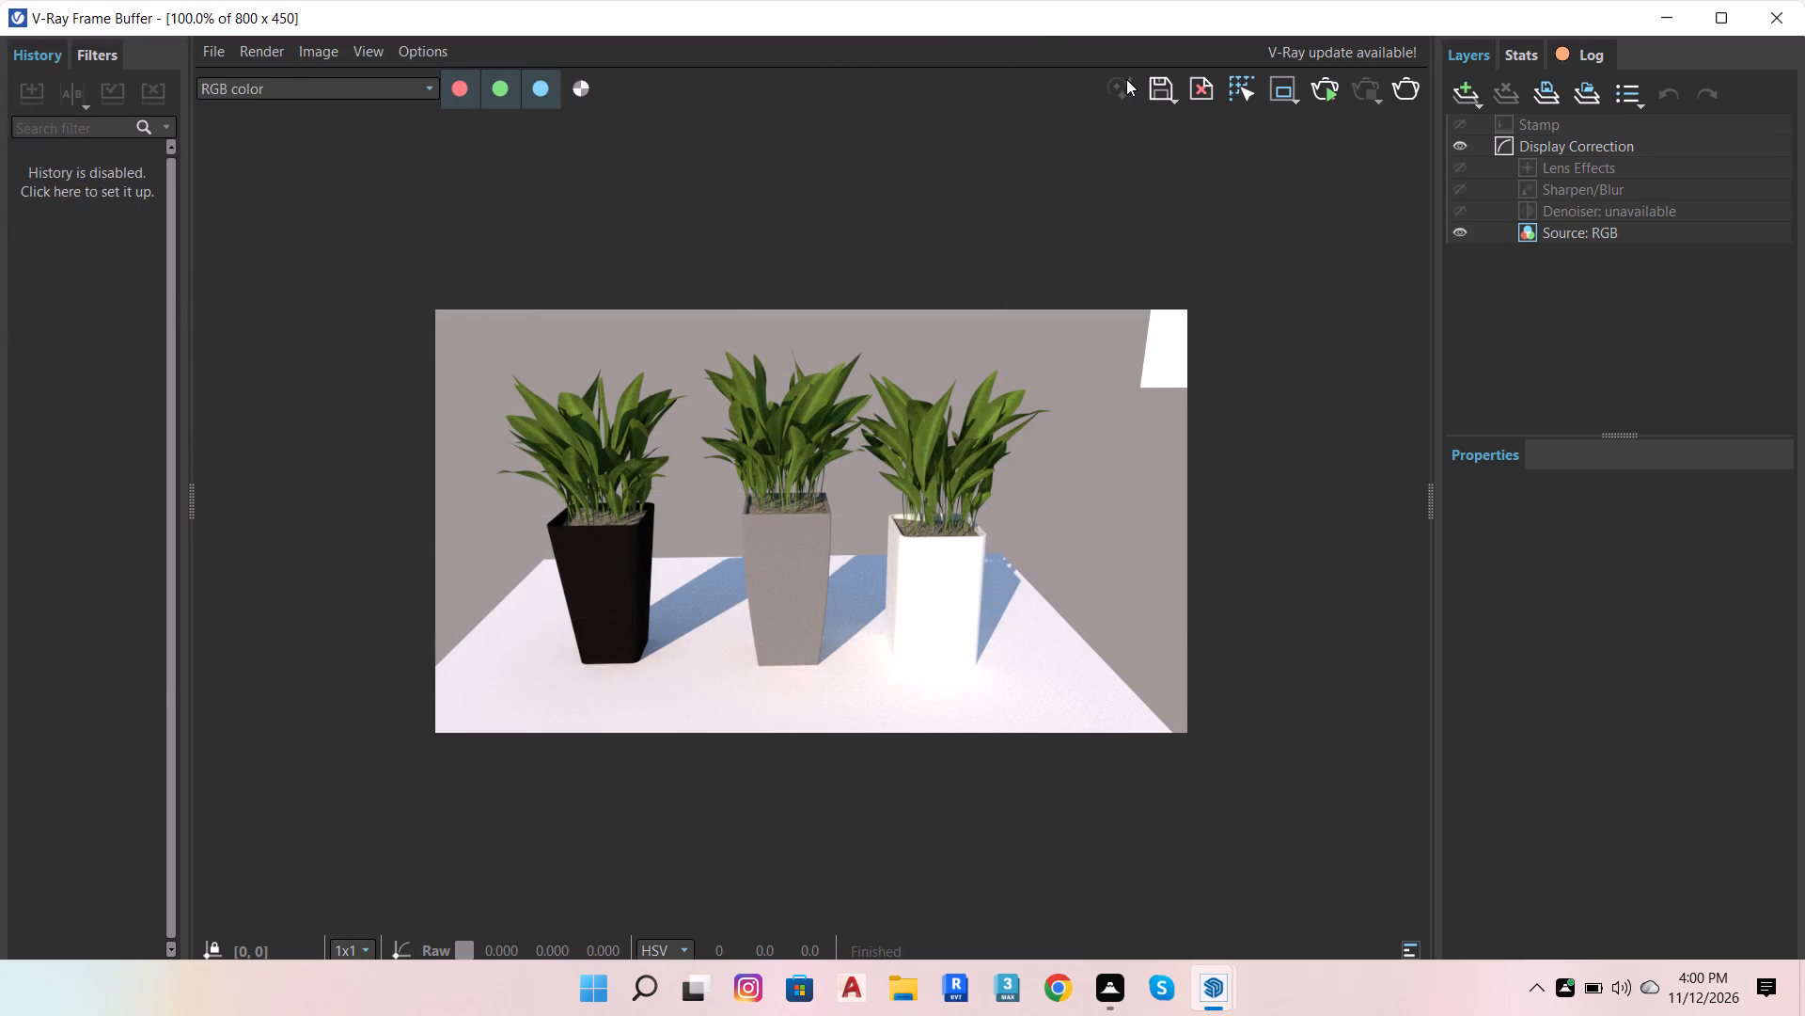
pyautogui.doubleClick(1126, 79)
# Save the new render as a PNG named idk3 in the pinterest folder and close the frame buffer.
pyautogui.click(1157, 87)
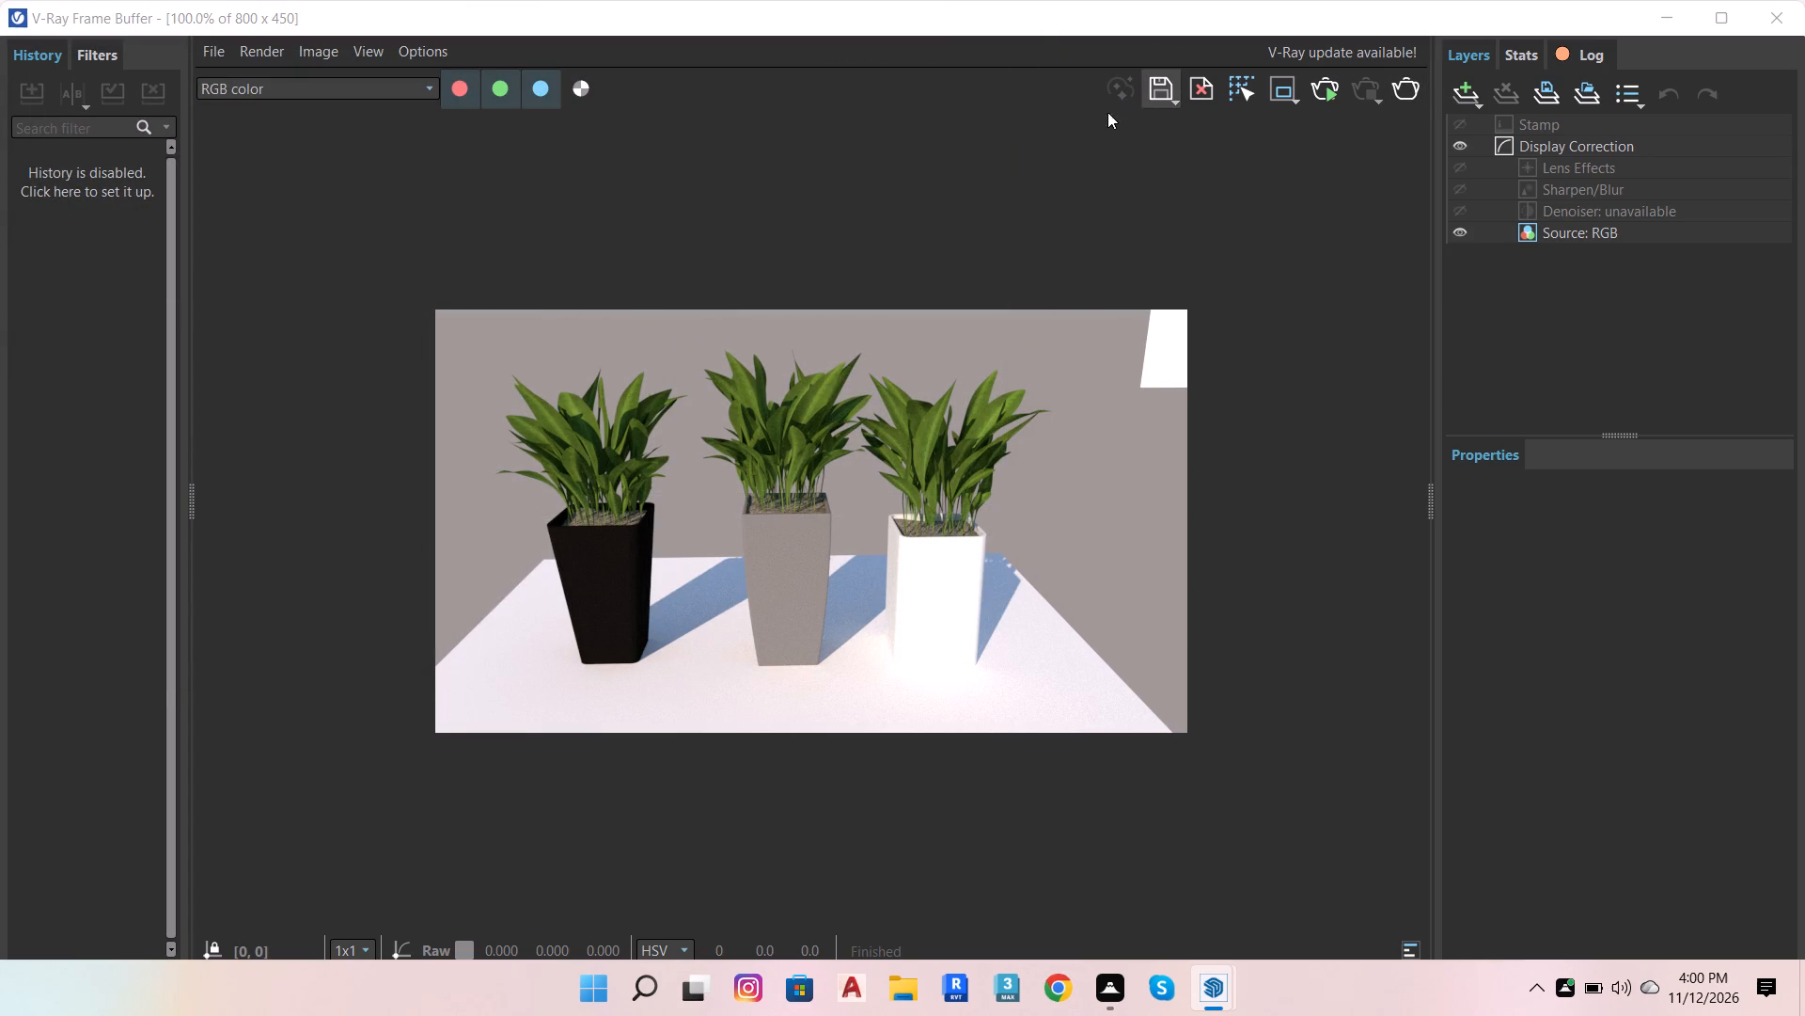
pyautogui.click(450, 518)
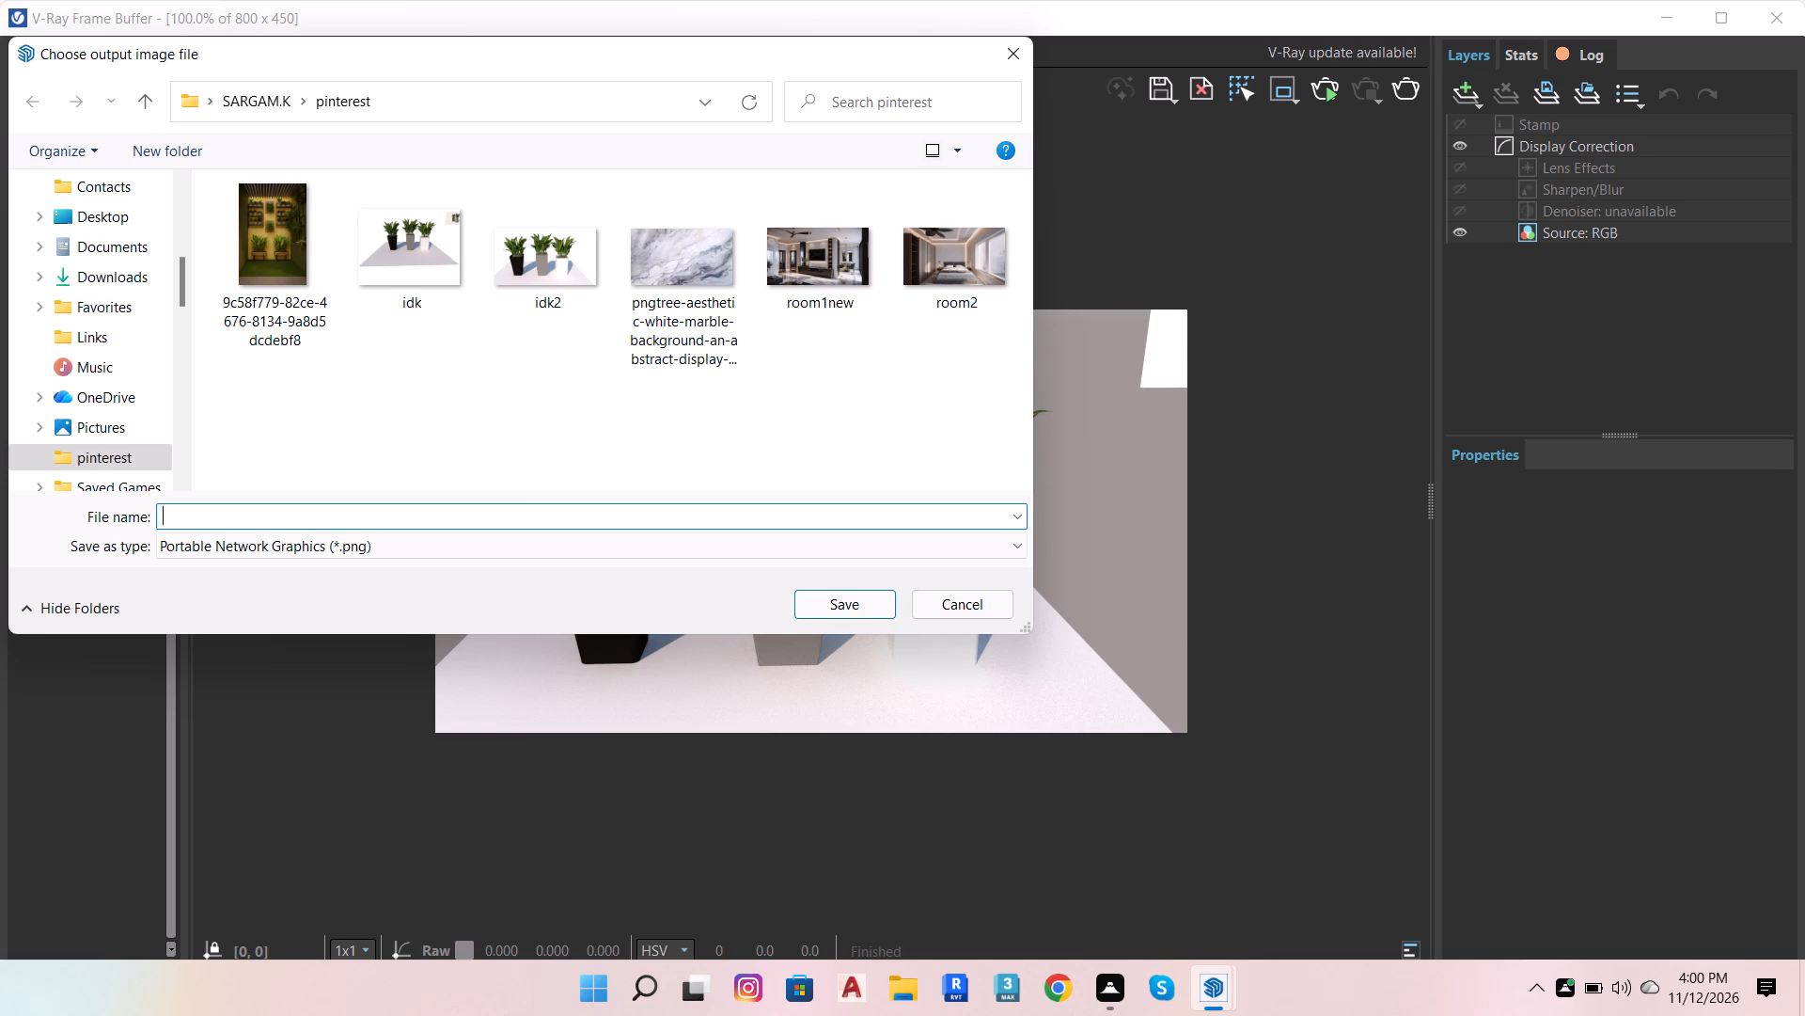
pyautogui.write('idi')
pyautogui.press('BackSpace')
pyautogui.write('k3')
pyautogui.press('Return')
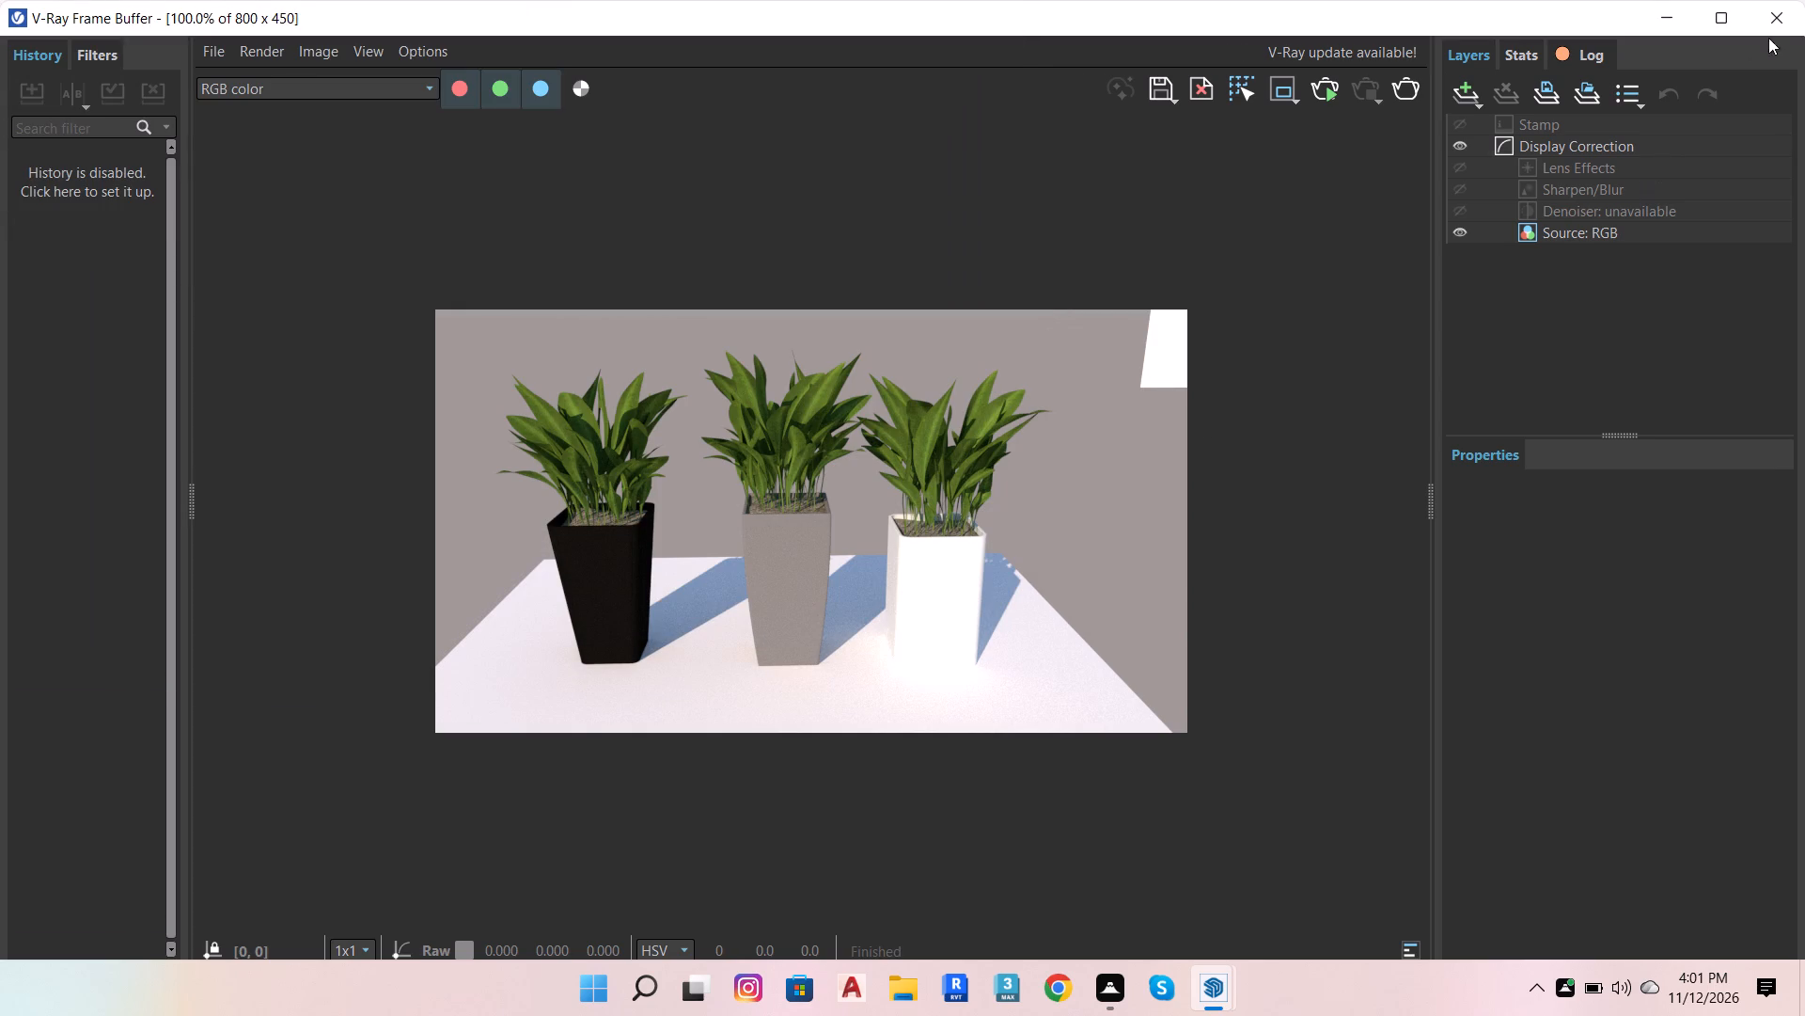
pyautogui.click(1773, 30)
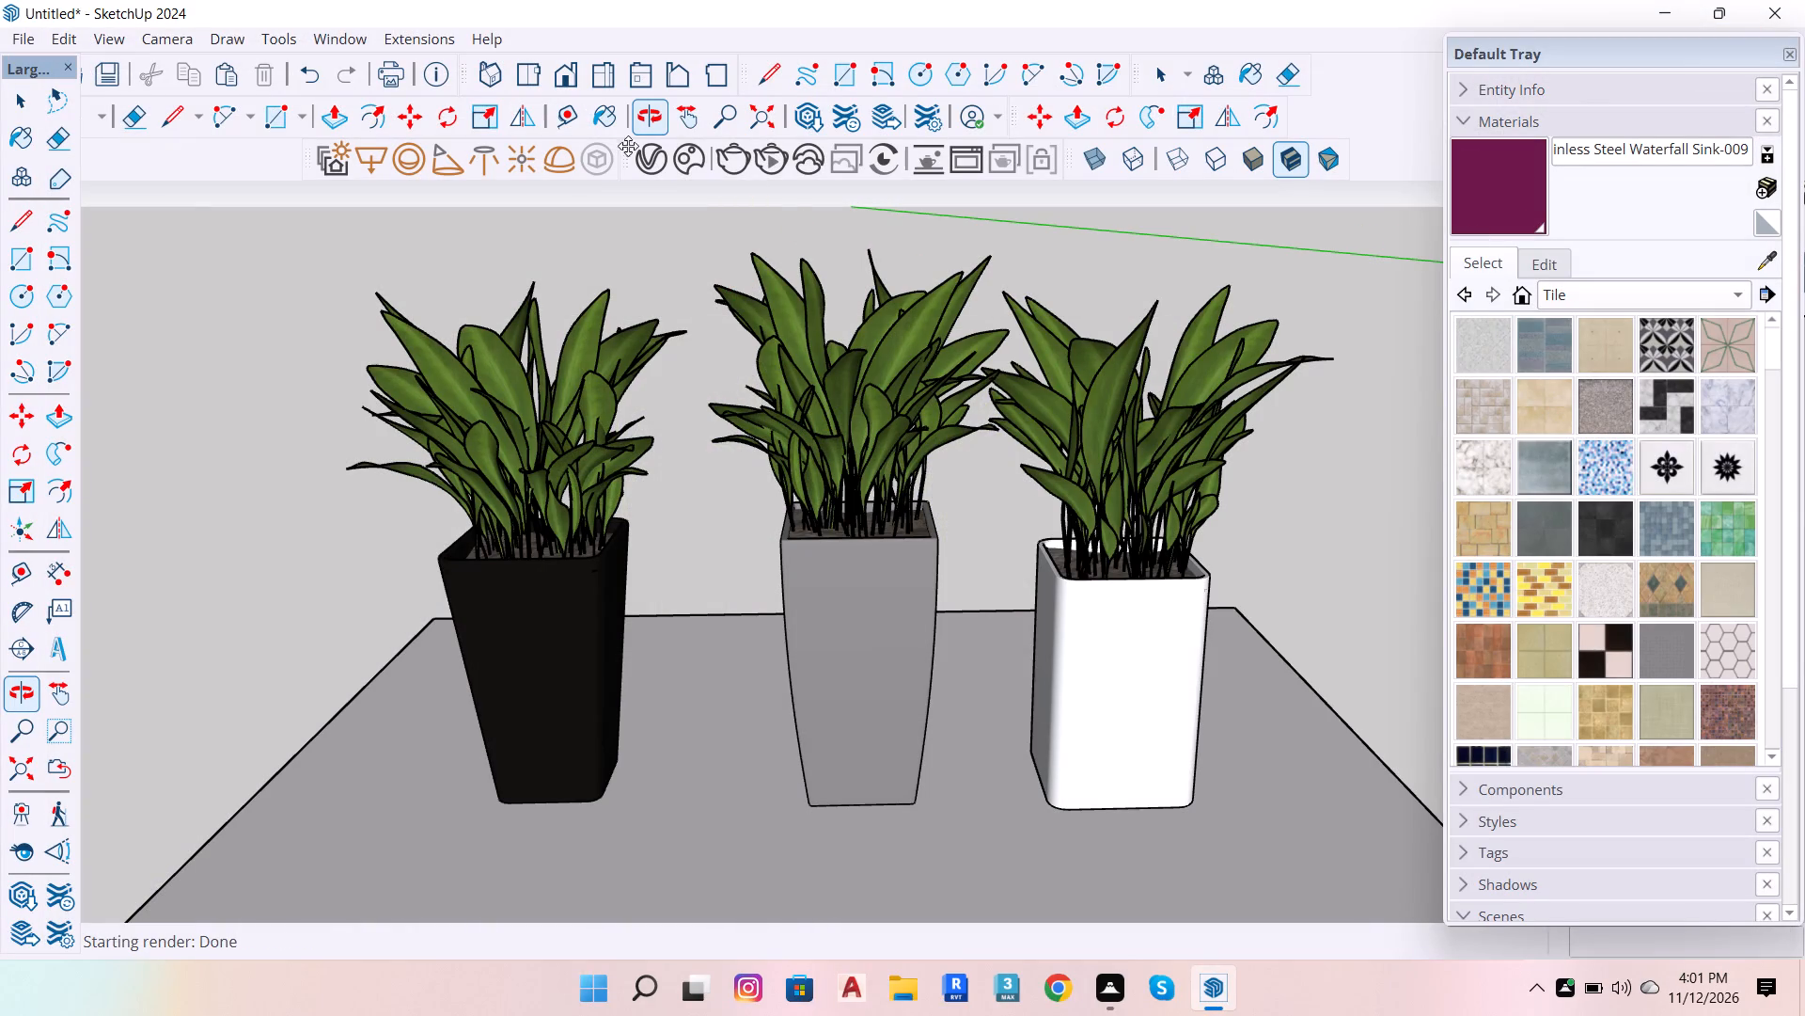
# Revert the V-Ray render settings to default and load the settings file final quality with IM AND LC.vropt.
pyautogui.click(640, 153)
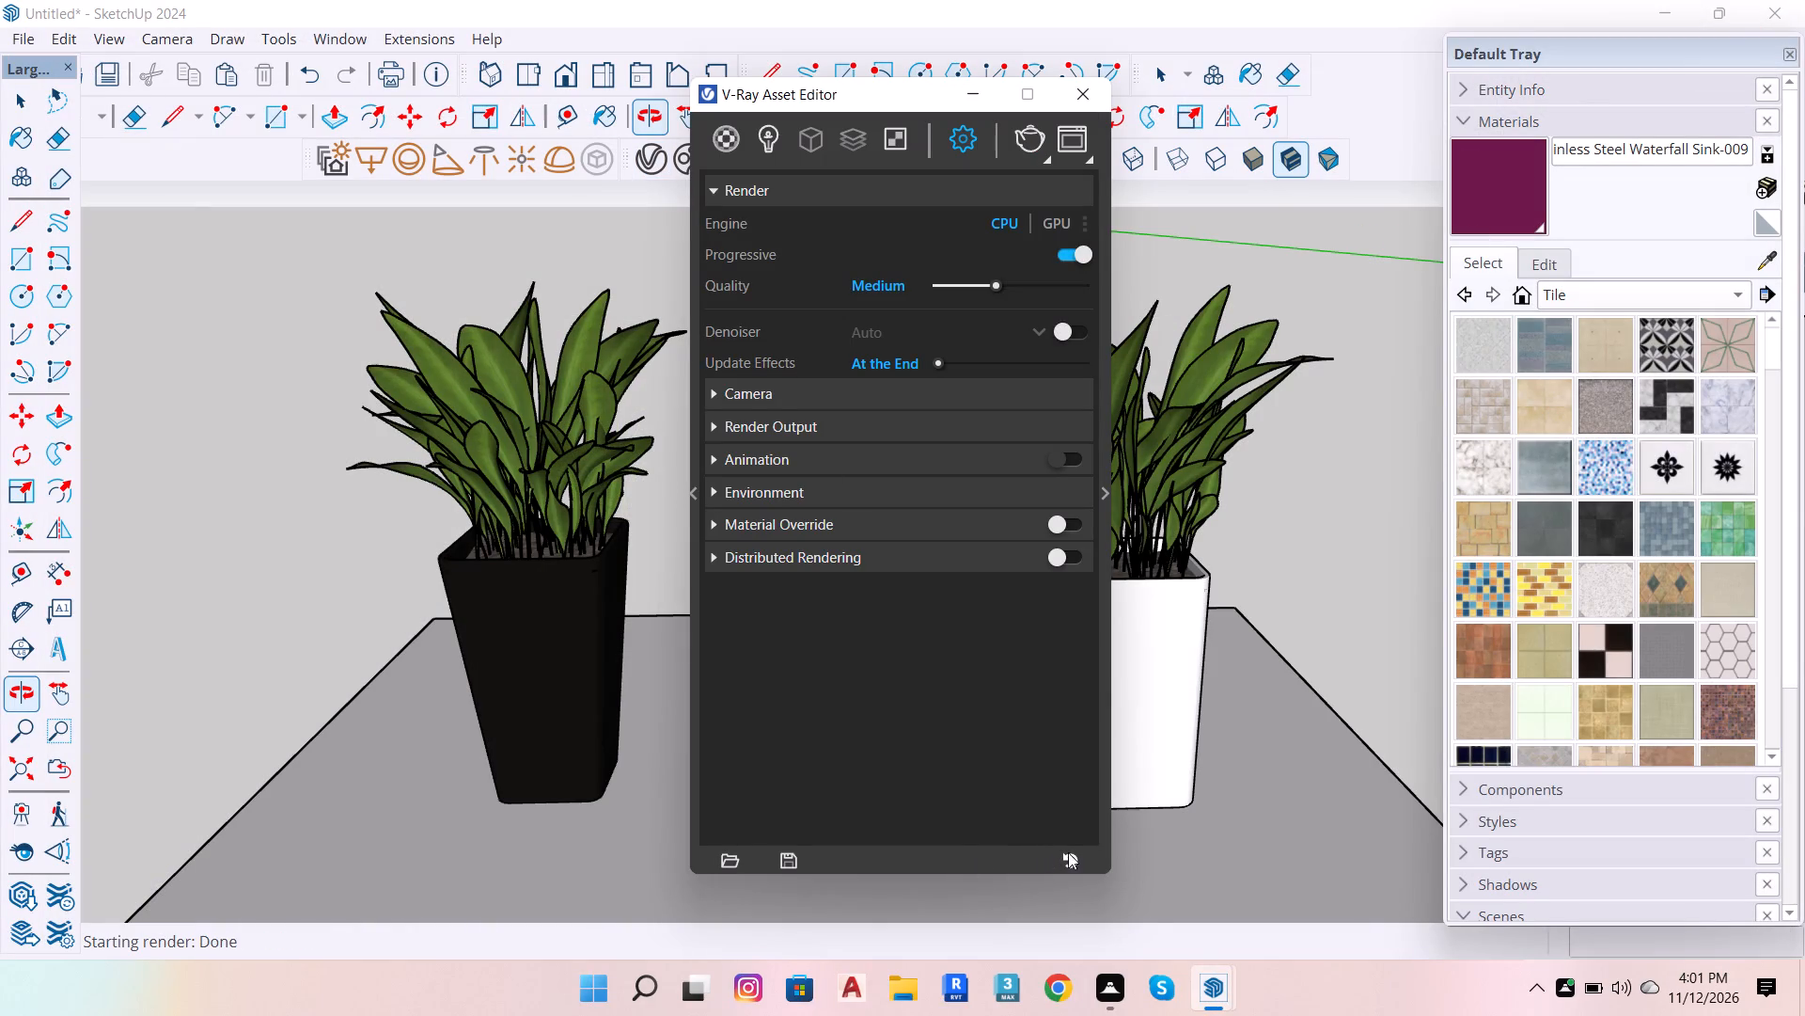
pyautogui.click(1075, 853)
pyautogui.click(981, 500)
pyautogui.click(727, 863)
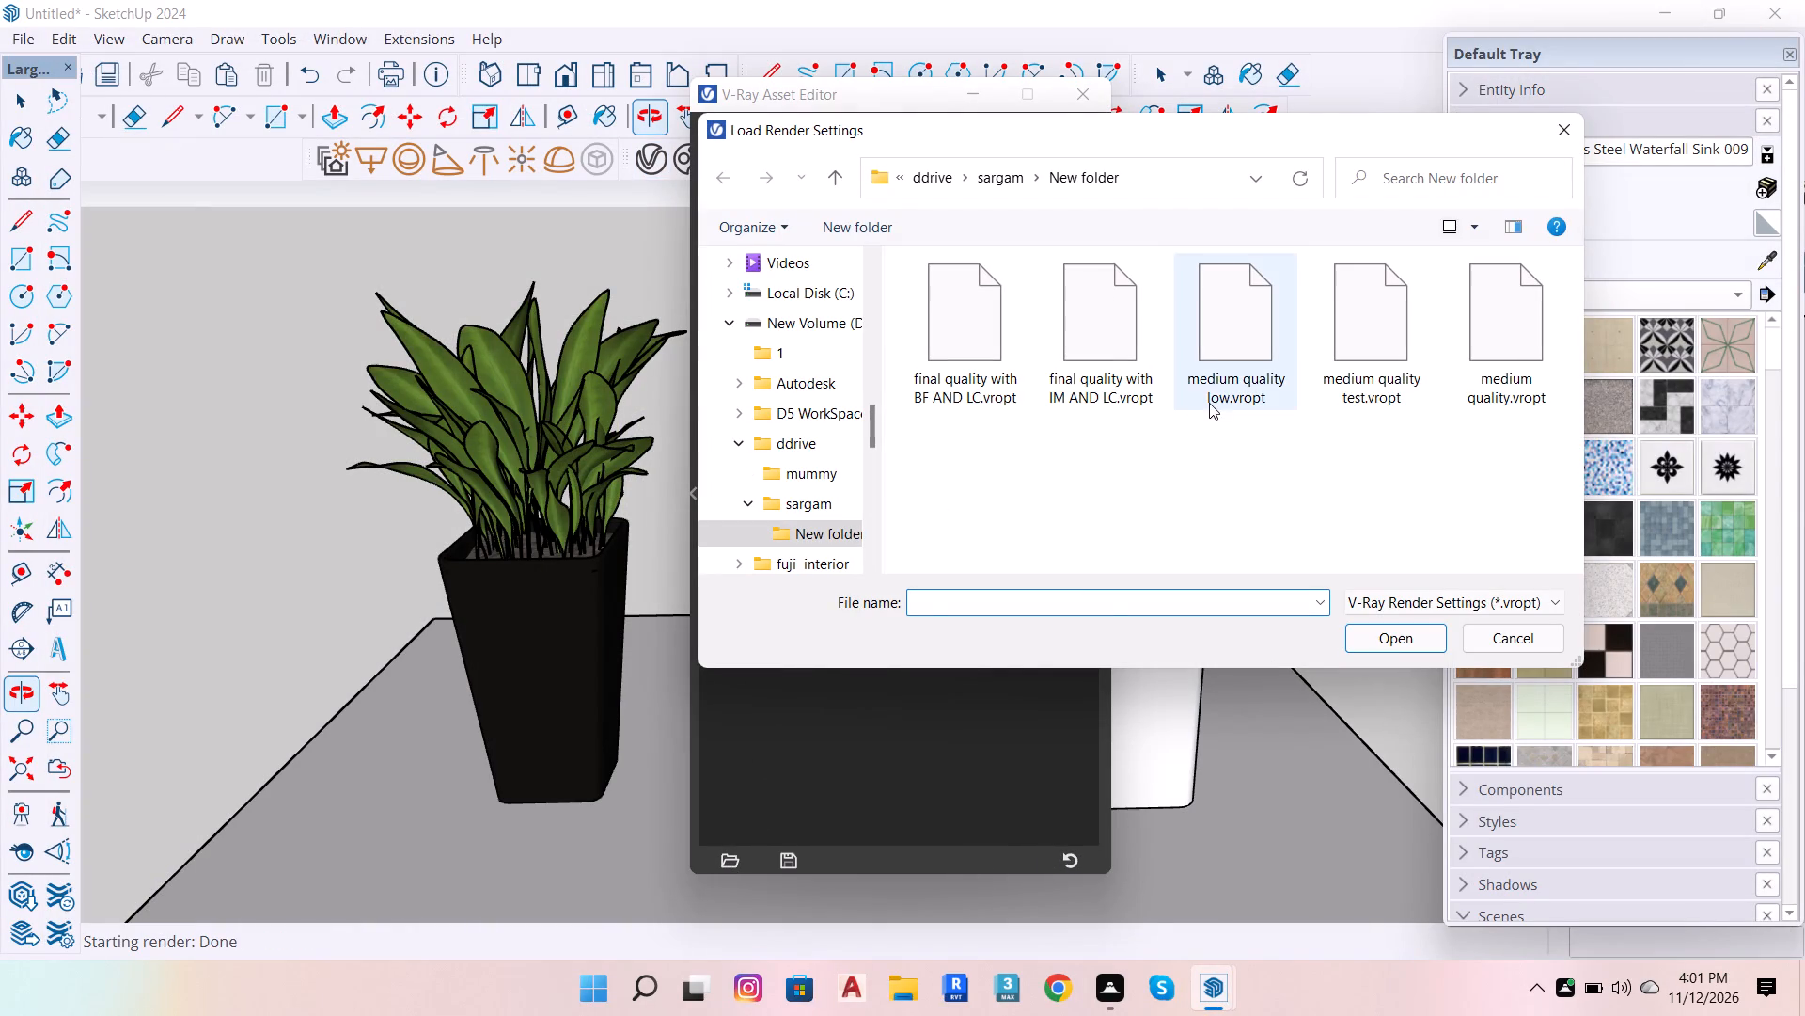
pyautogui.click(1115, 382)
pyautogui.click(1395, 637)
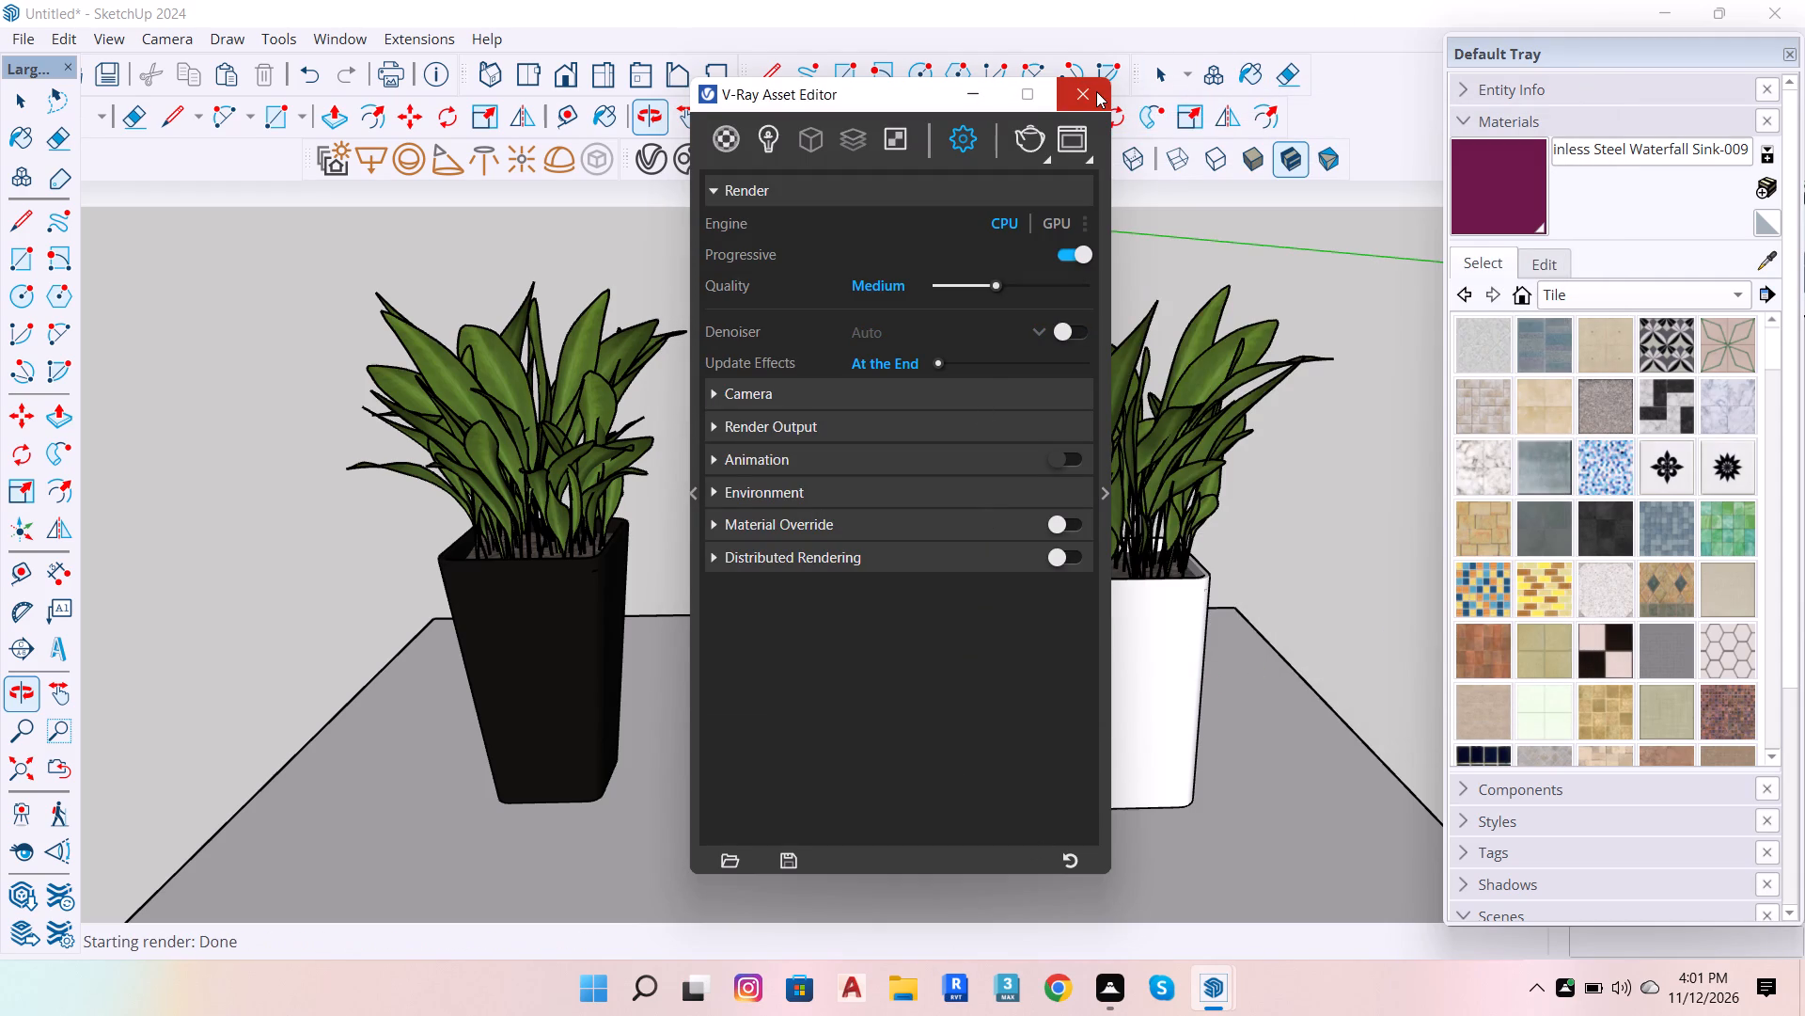
# With the advanced render parameters expanded, revert to default settings again and reload final quality with IM AND LC.vropt.
pyautogui.click(1102, 492)
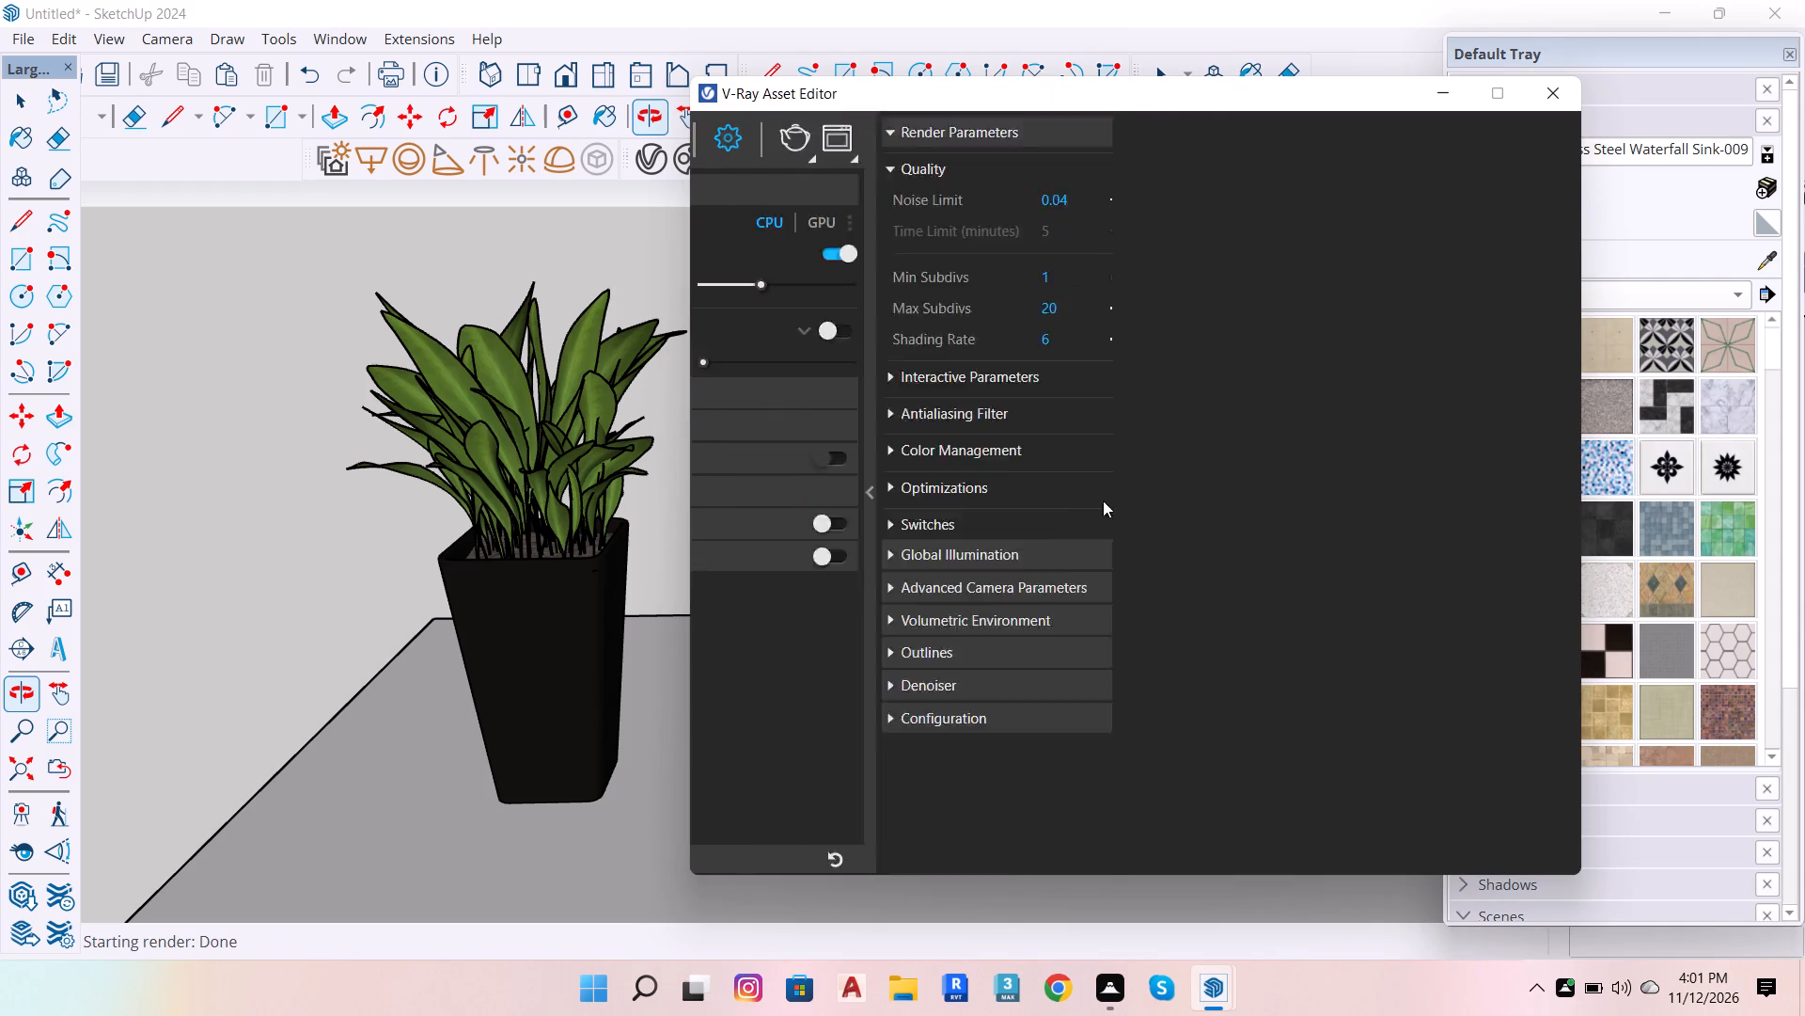
pyautogui.click(1064, 864)
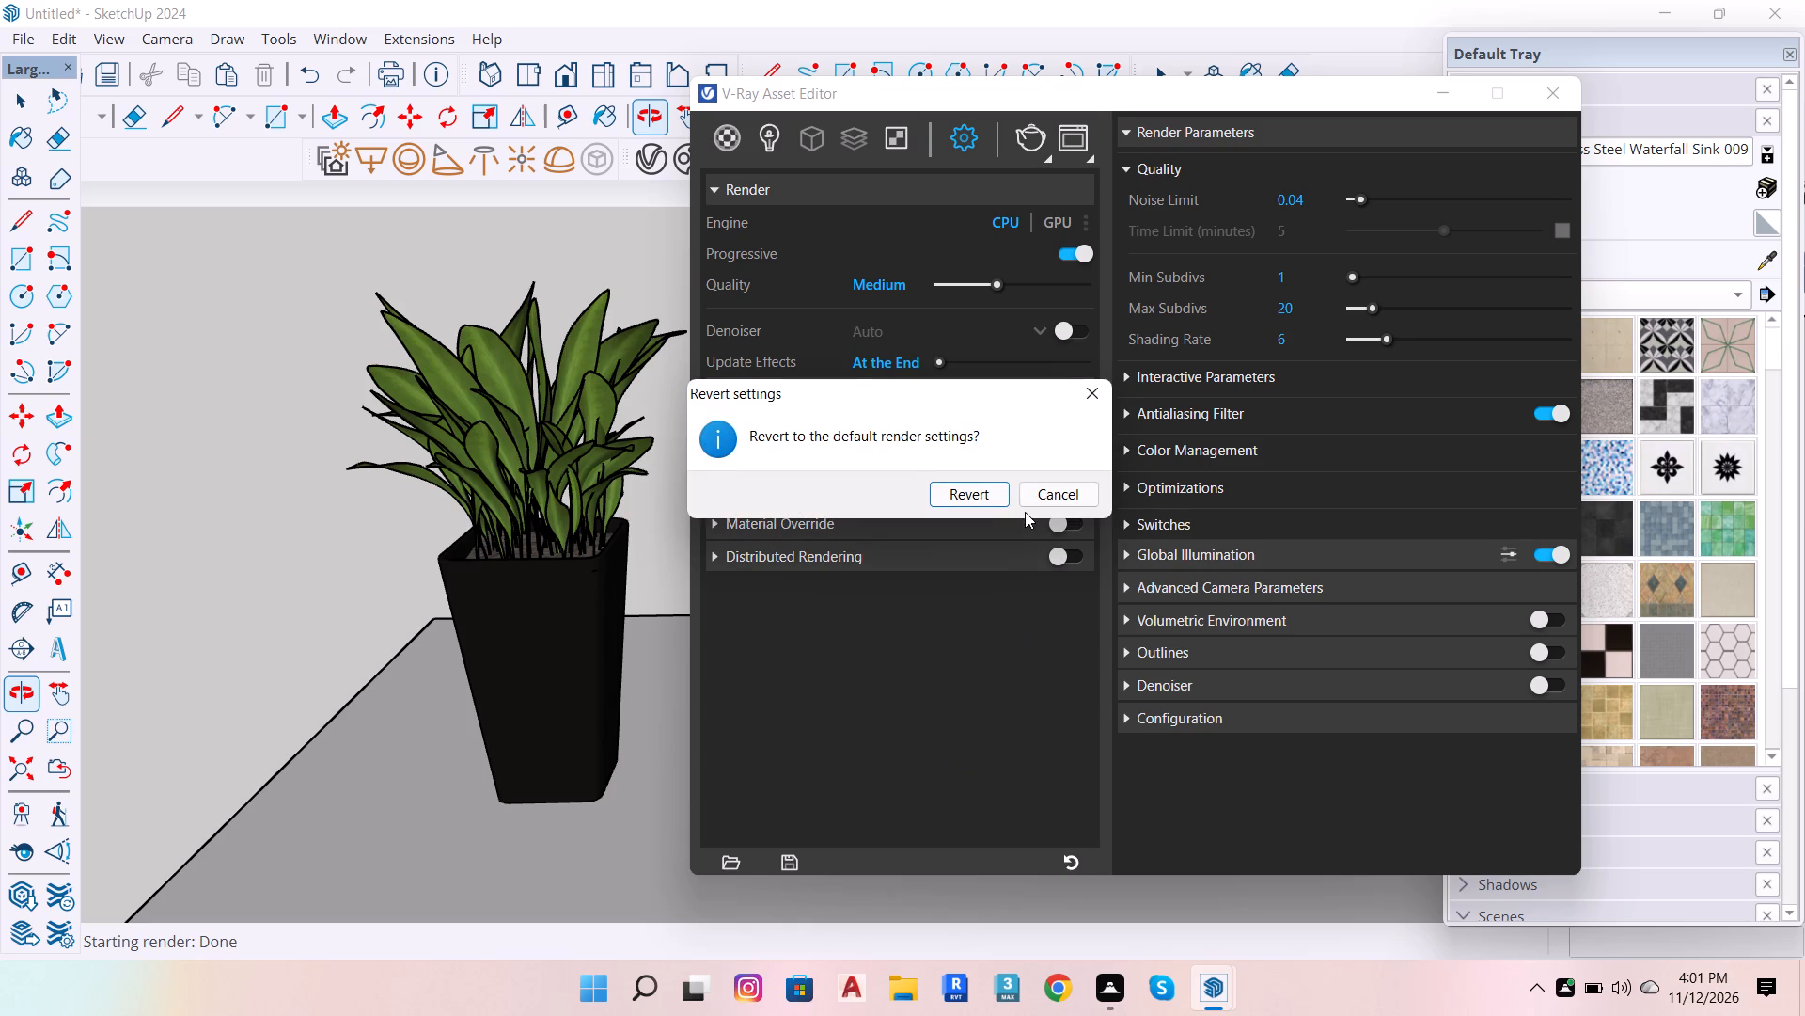
pyautogui.click(993, 481)
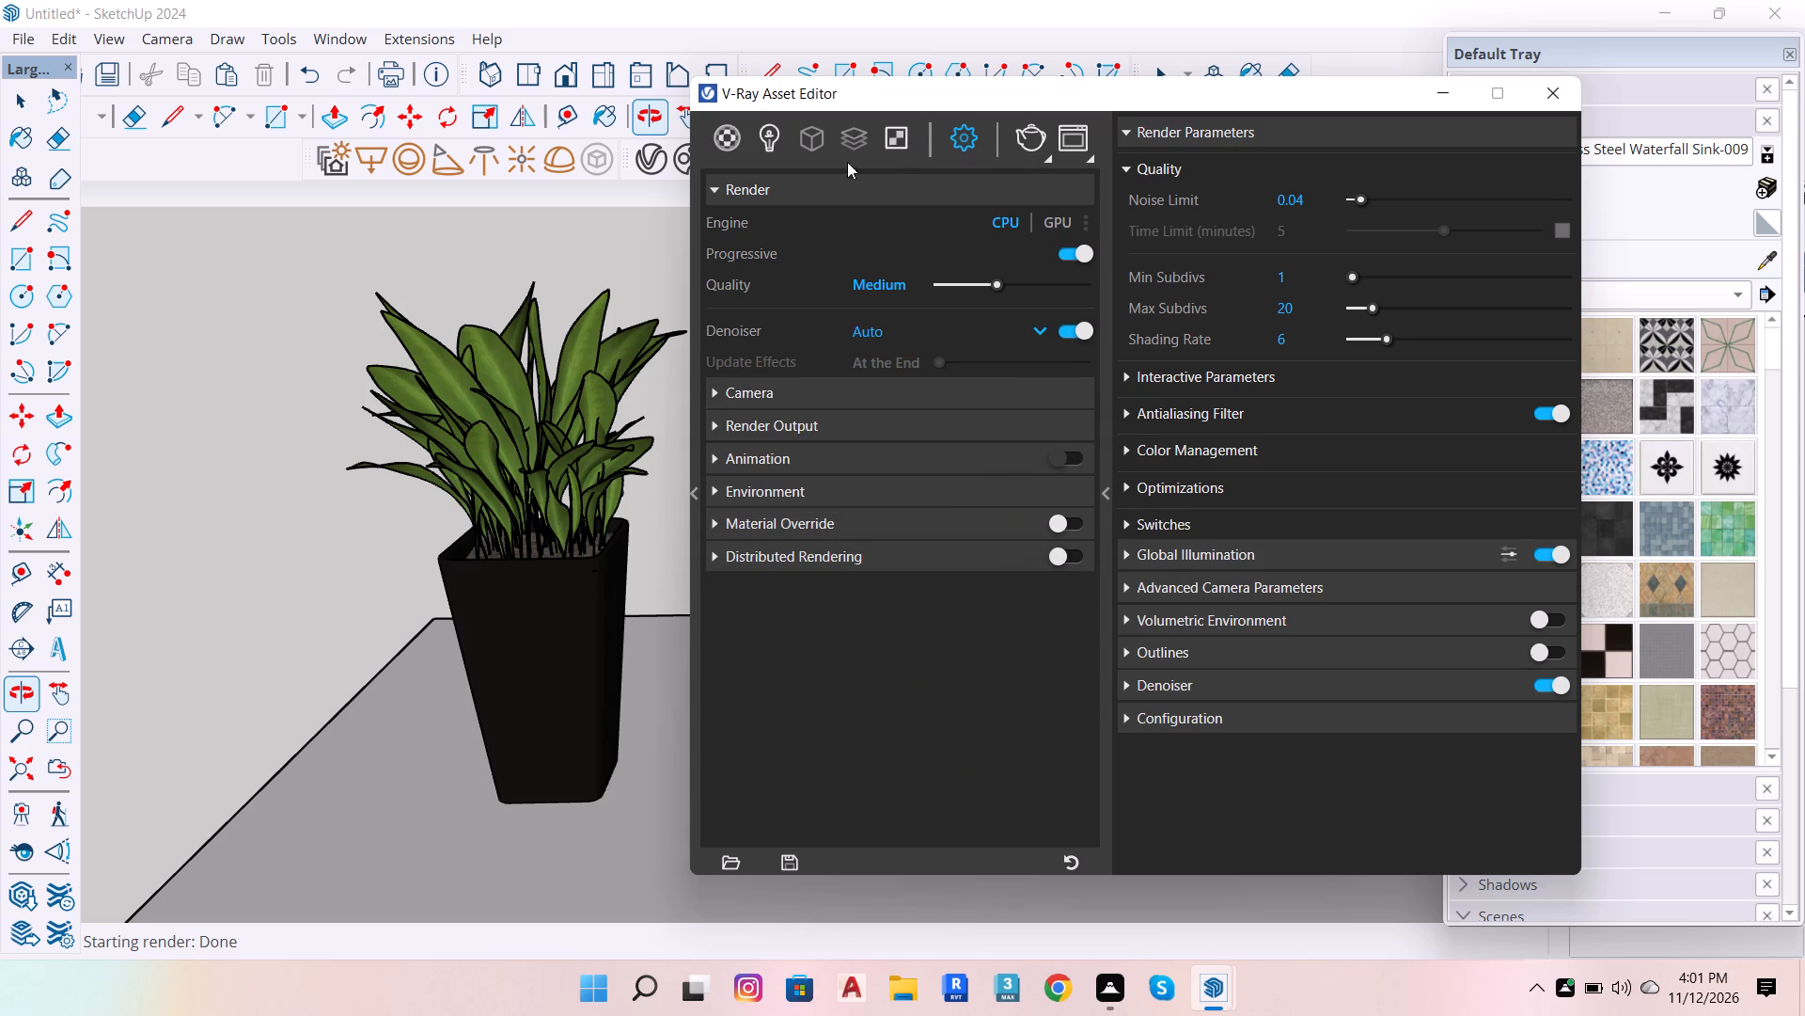
pyautogui.click(742, 858)
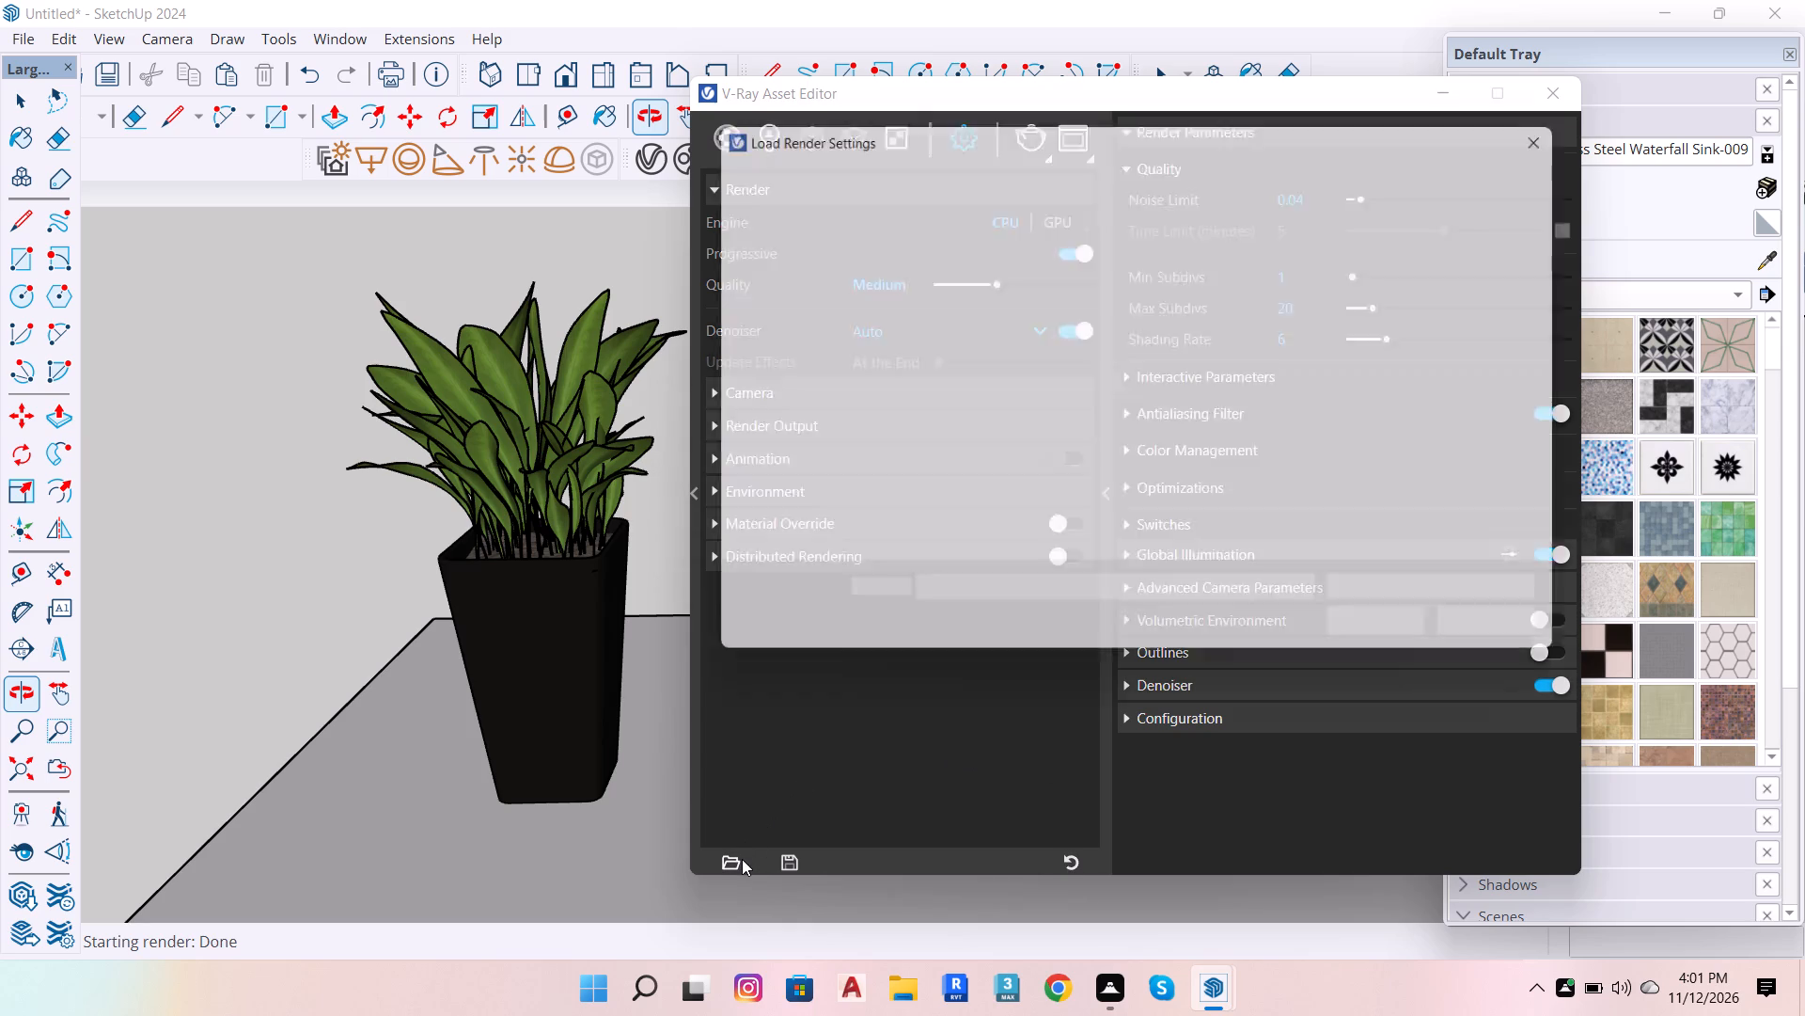
pyautogui.click(1106, 373)
pyautogui.click(1413, 640)
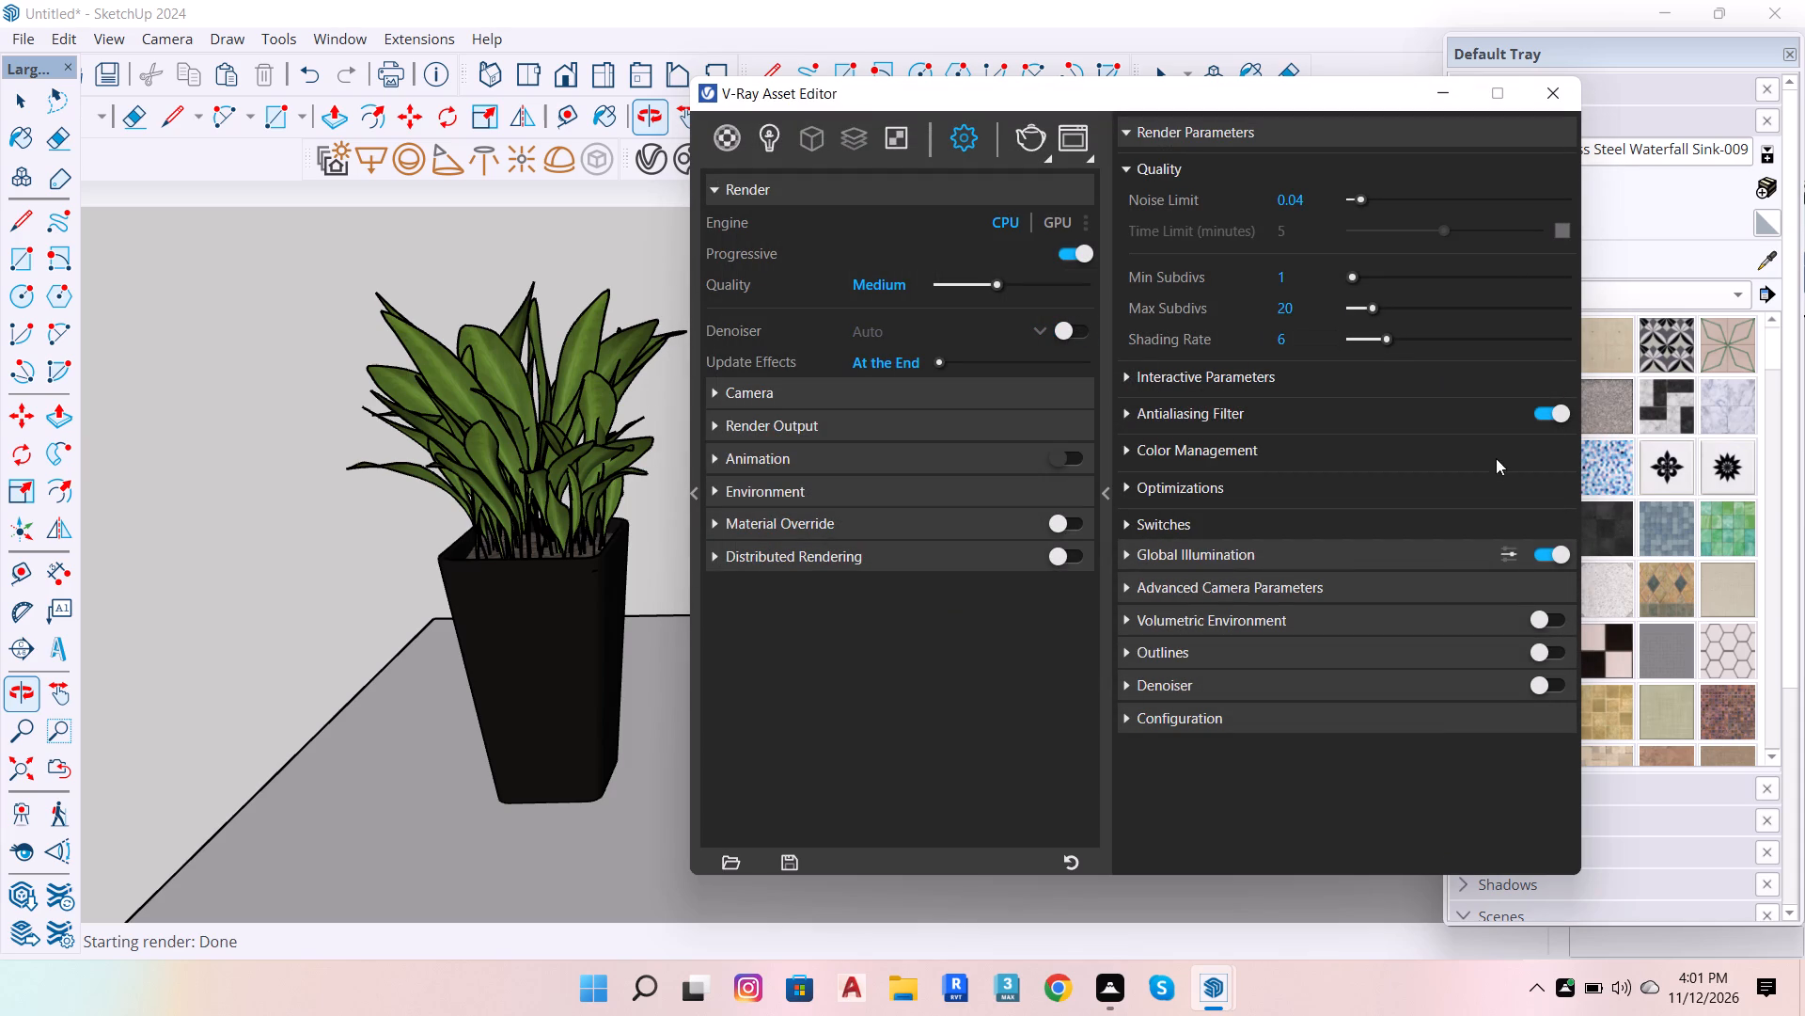
pyautogui.click(1558, 100)
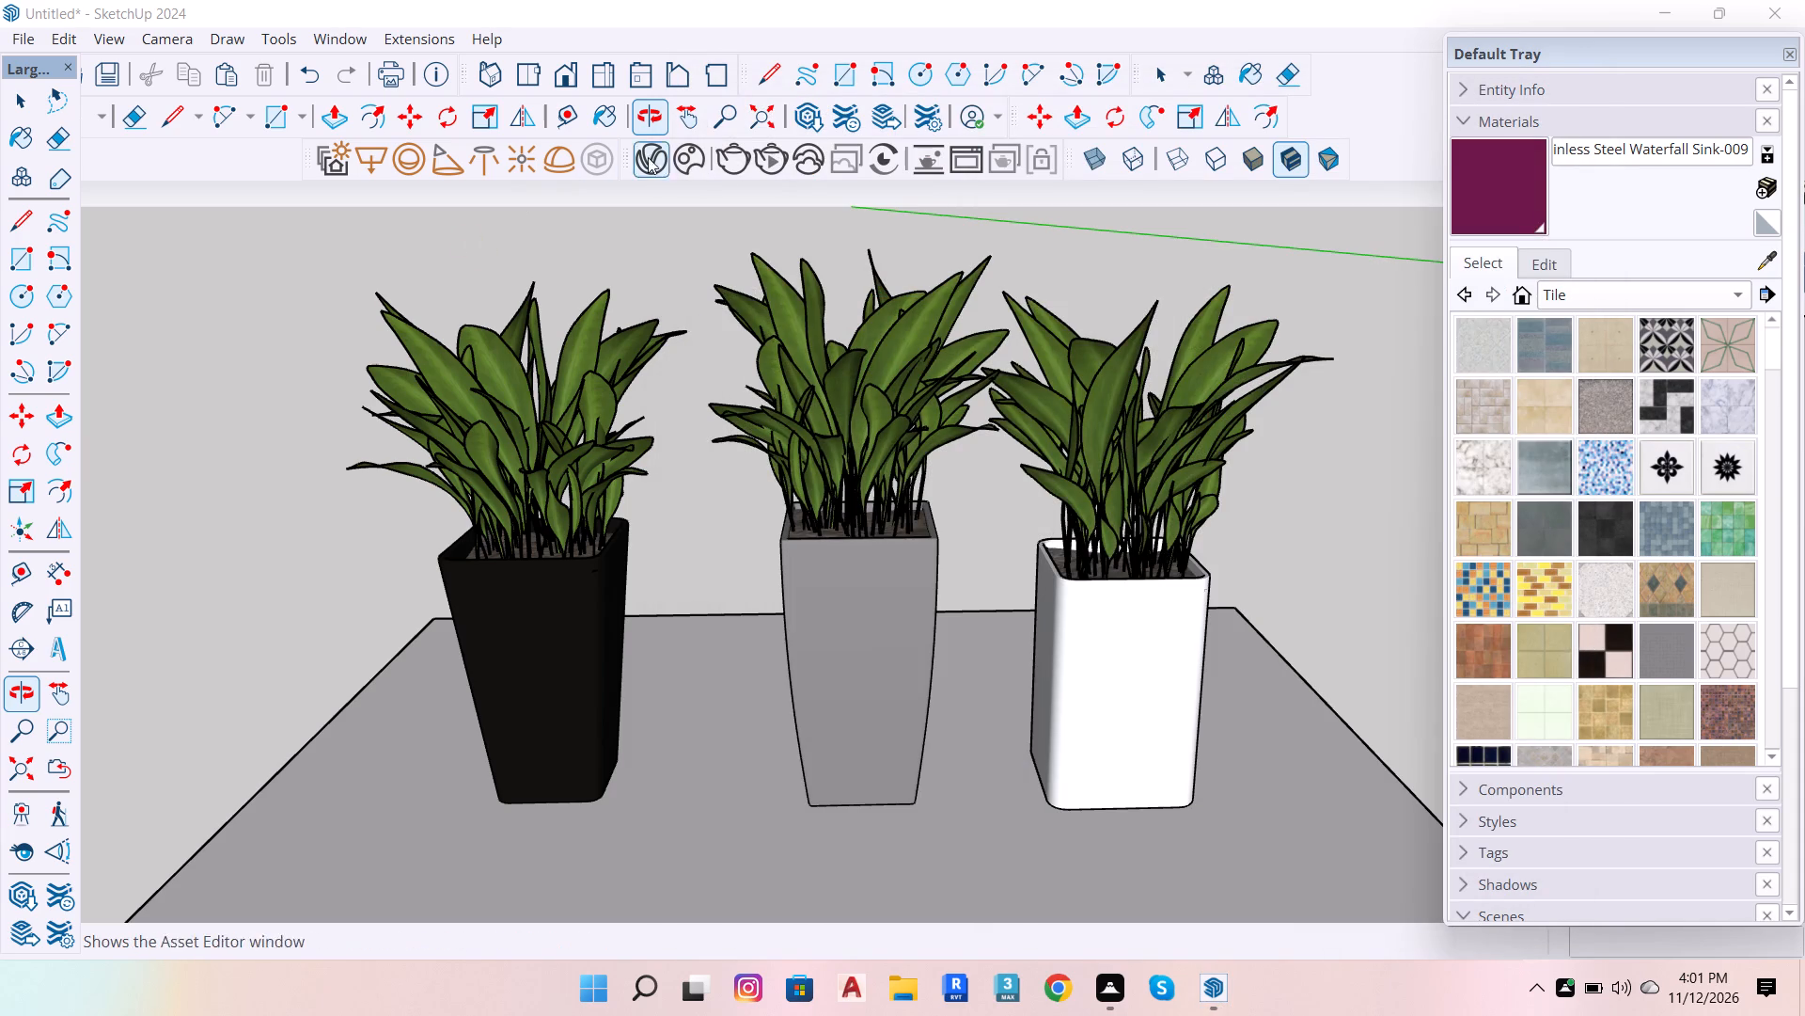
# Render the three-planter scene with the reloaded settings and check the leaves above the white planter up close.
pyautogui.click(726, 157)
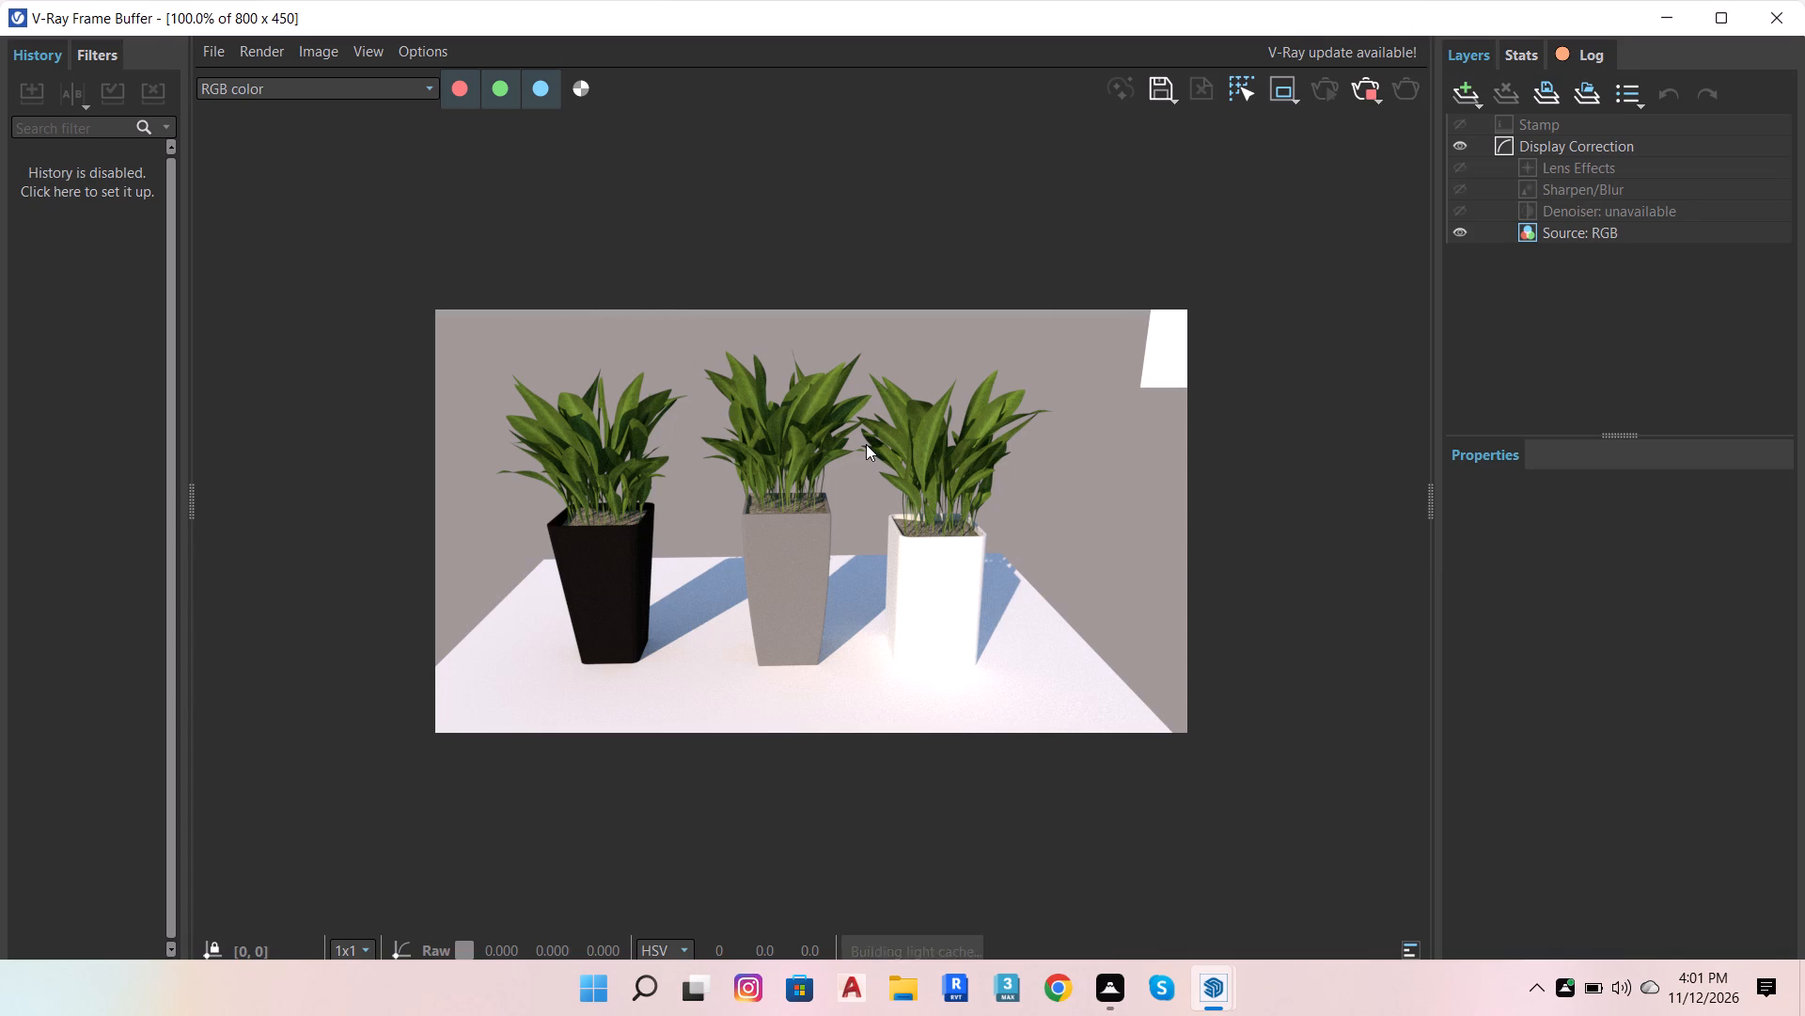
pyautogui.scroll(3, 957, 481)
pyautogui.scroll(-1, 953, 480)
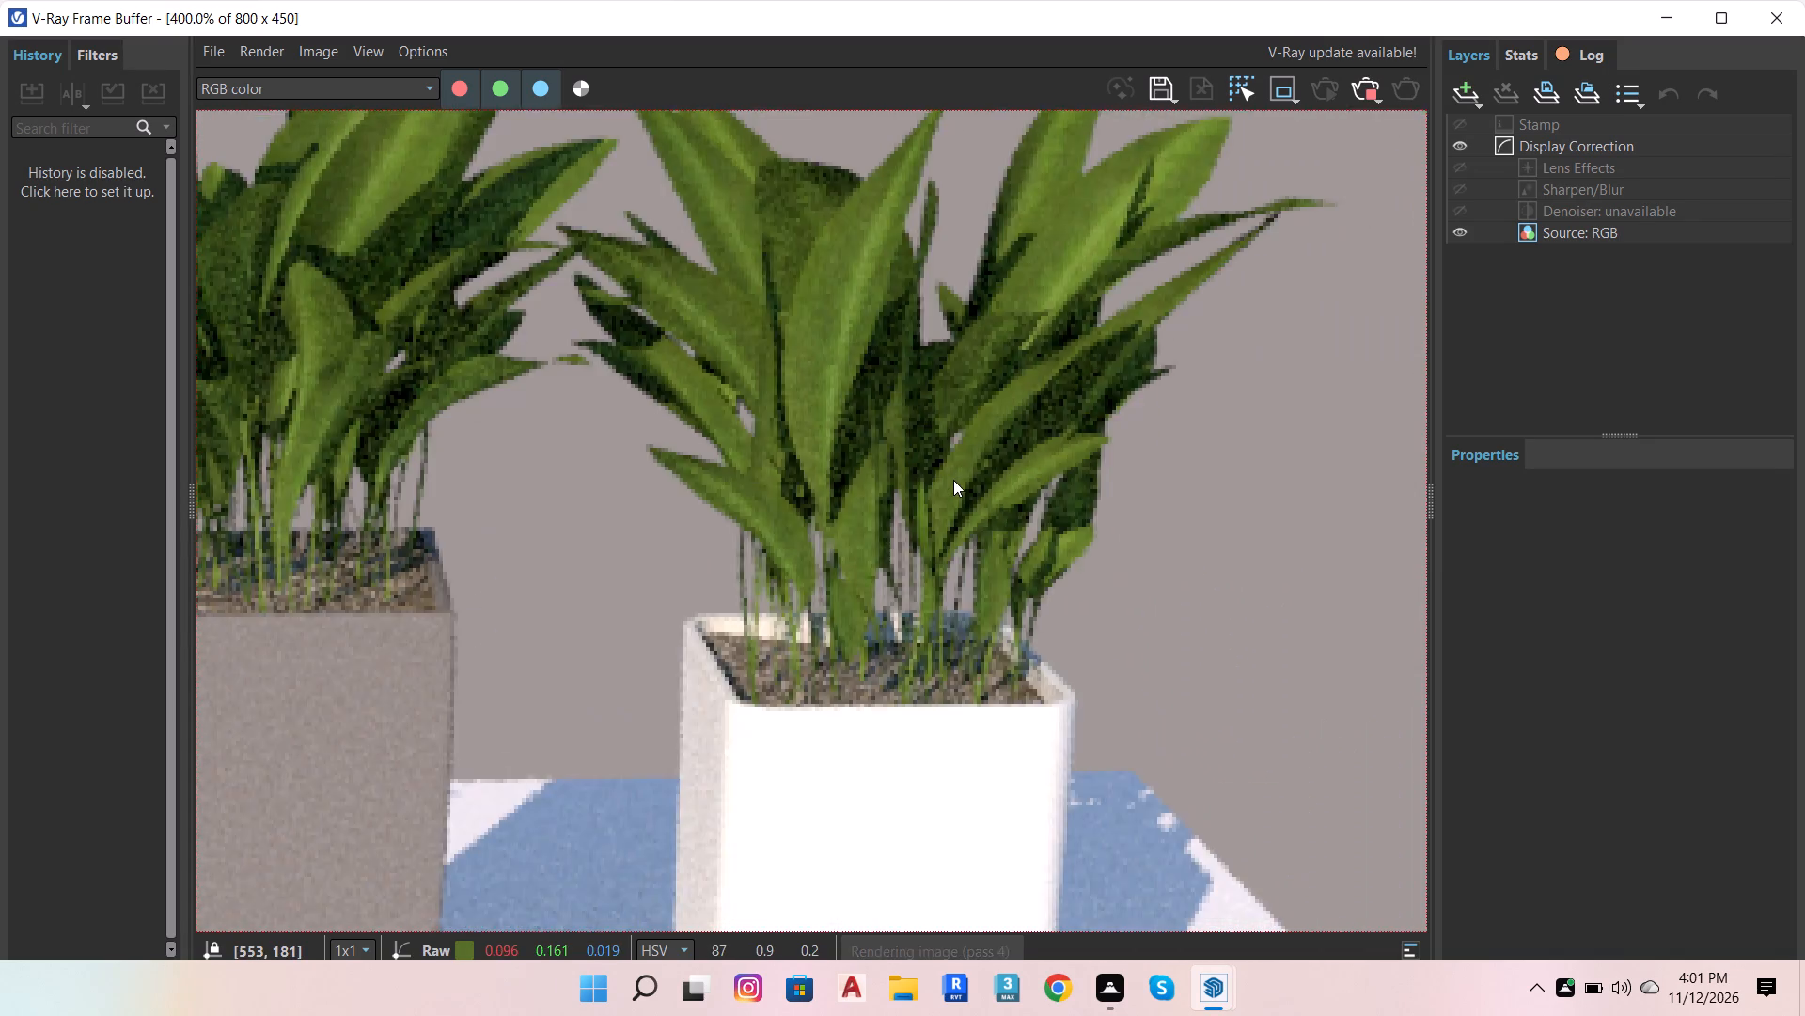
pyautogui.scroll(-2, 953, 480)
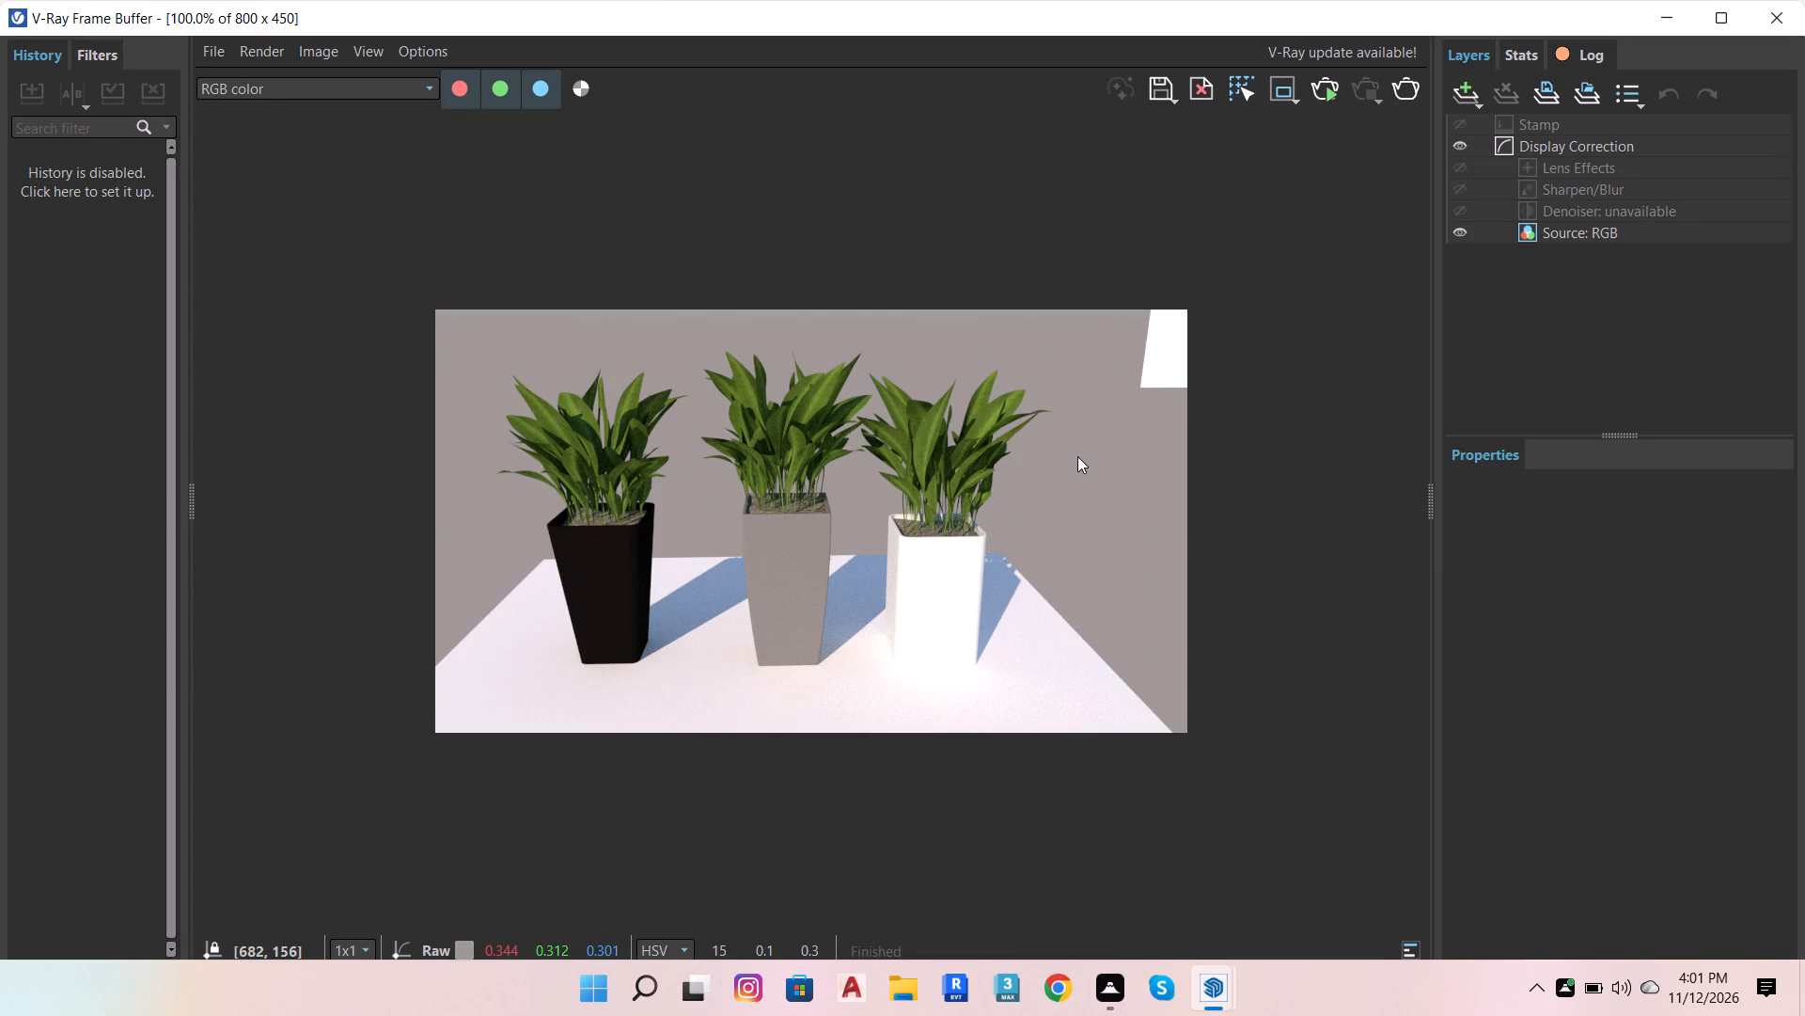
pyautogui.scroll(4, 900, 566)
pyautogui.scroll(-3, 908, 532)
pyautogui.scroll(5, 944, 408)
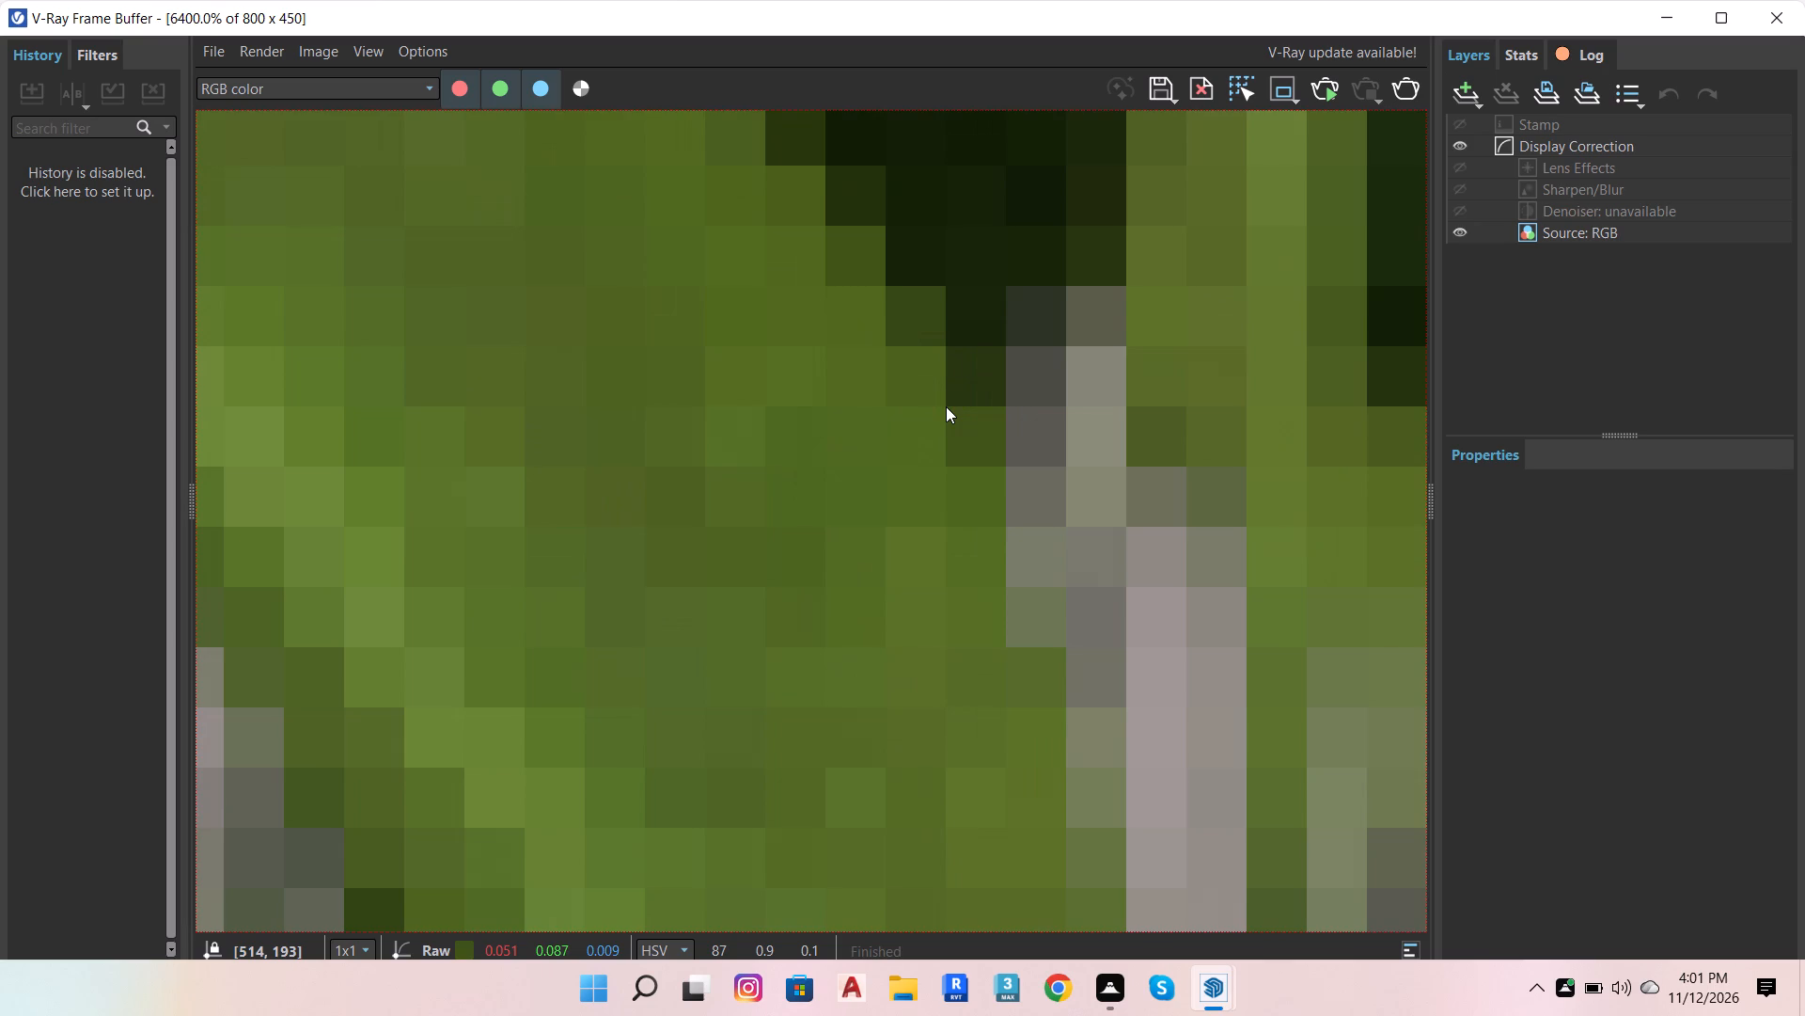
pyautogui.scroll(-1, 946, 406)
# Render the three-planter scene again with the same settings, check the planters, and stop the render.
pyautogui.click(1368, 99)
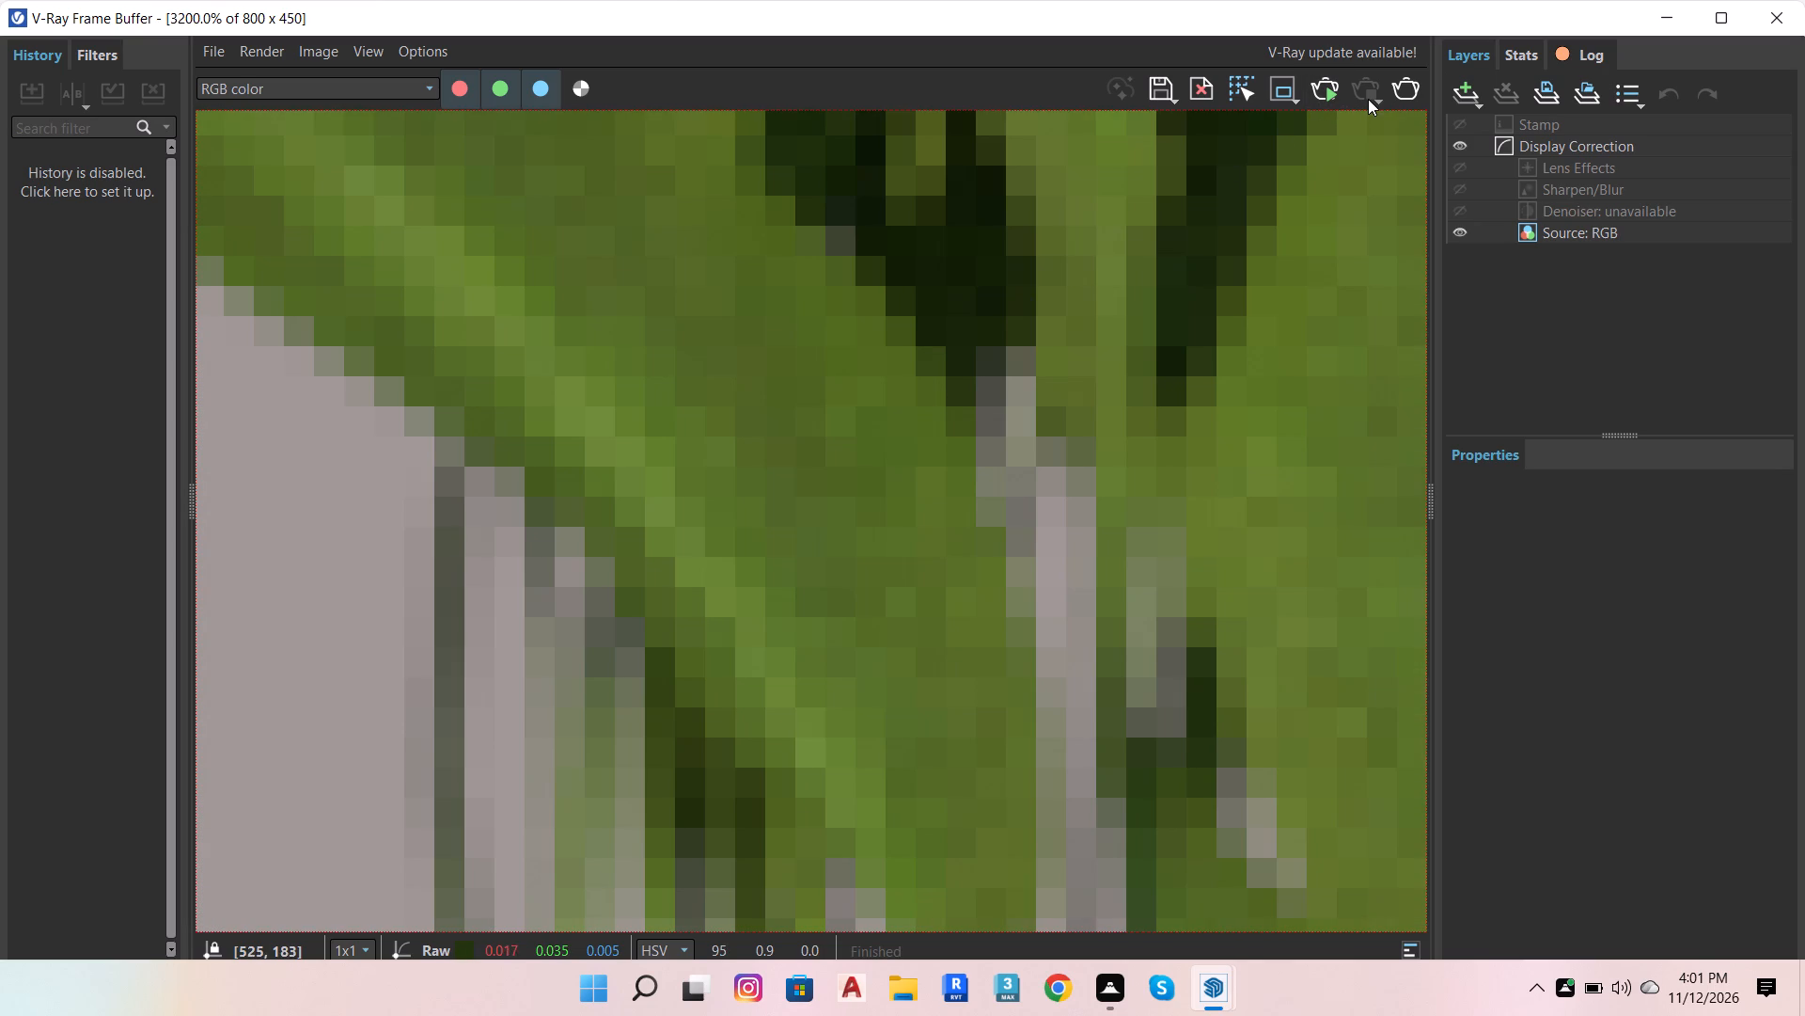
pyautogui.click(1334, 94)
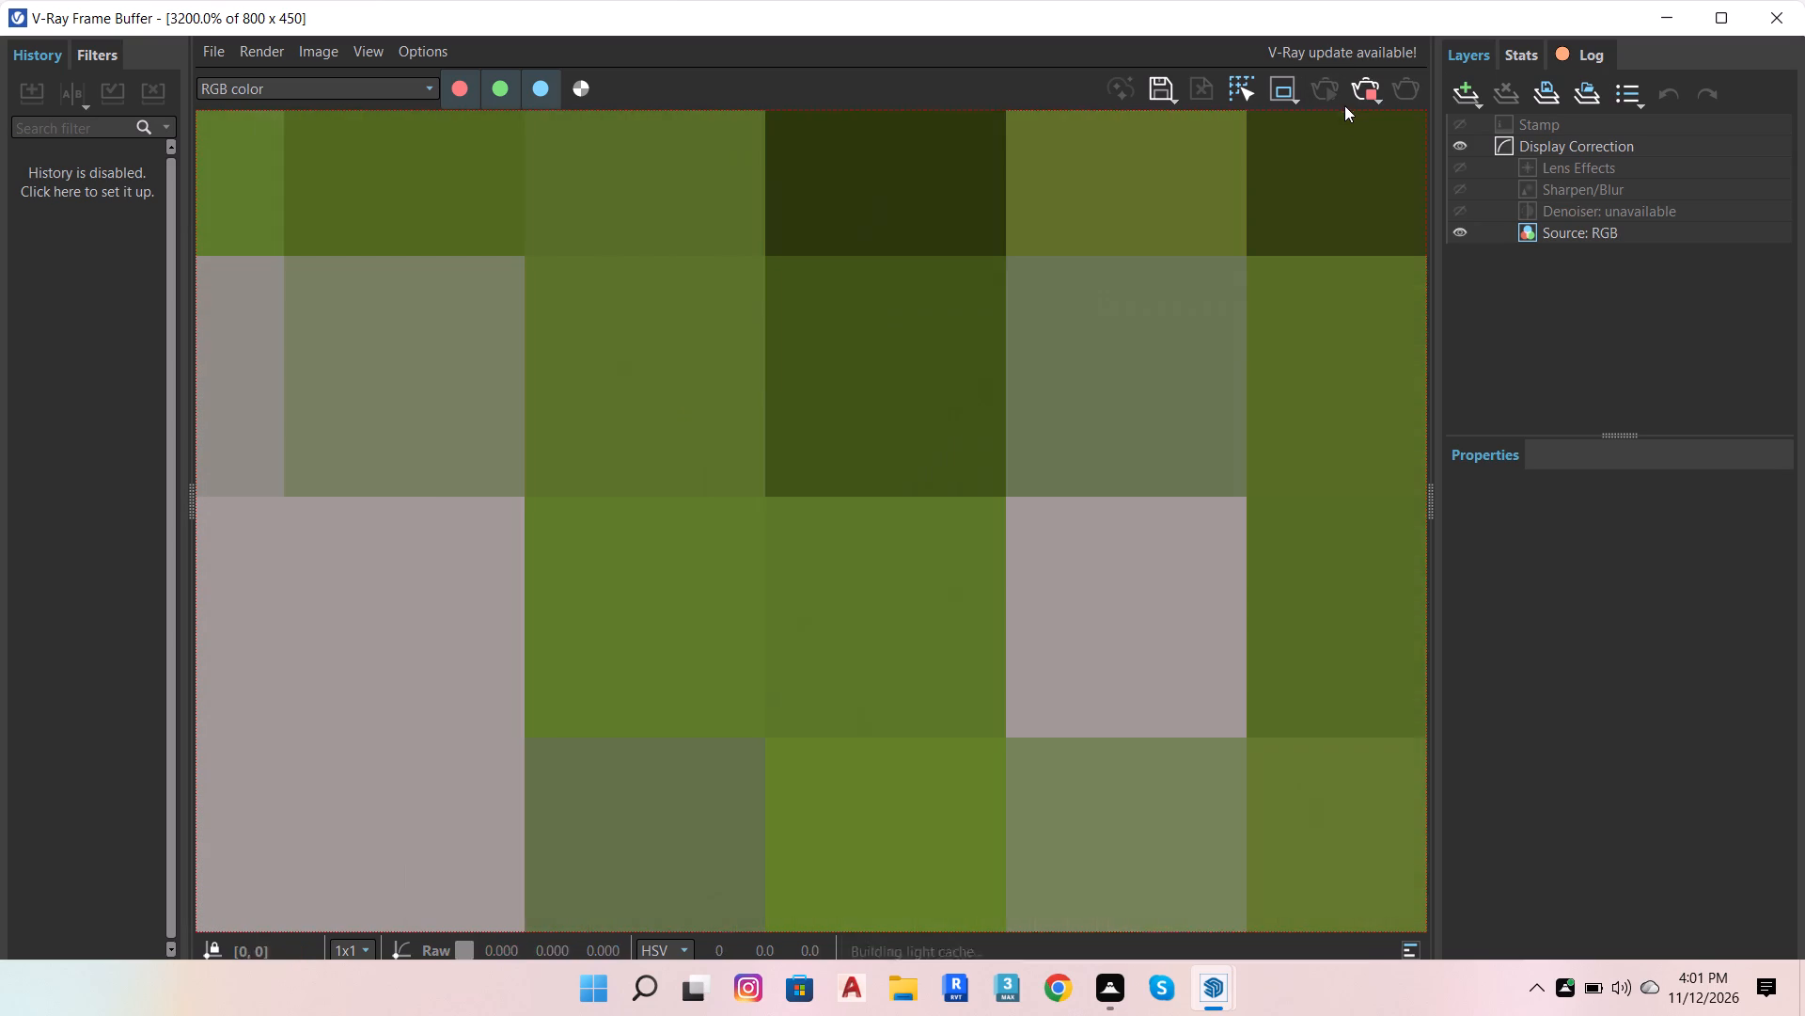
pyautogui.scroll(-3, 1307, 264)
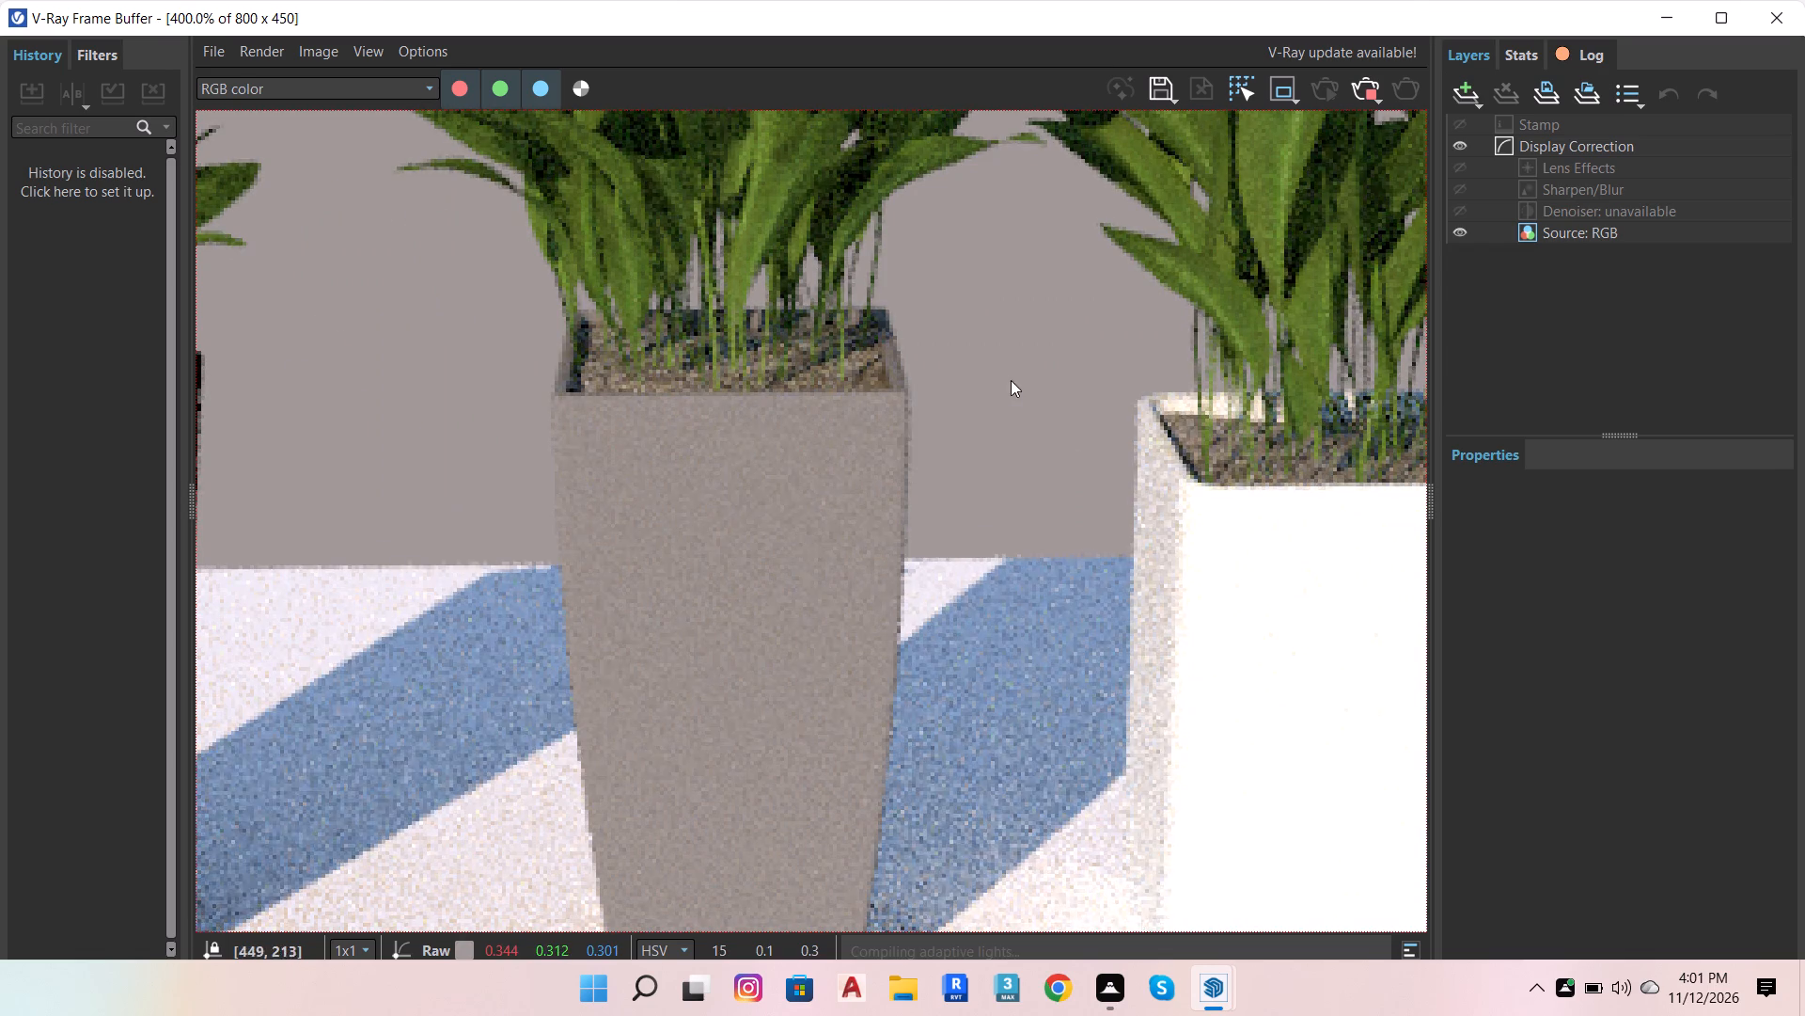
pyautogui.scroll(-3, 1009, 383)
pyautogui.scroll(4, 743, 509)
pyautogui.scroll(-2, 840, 476)
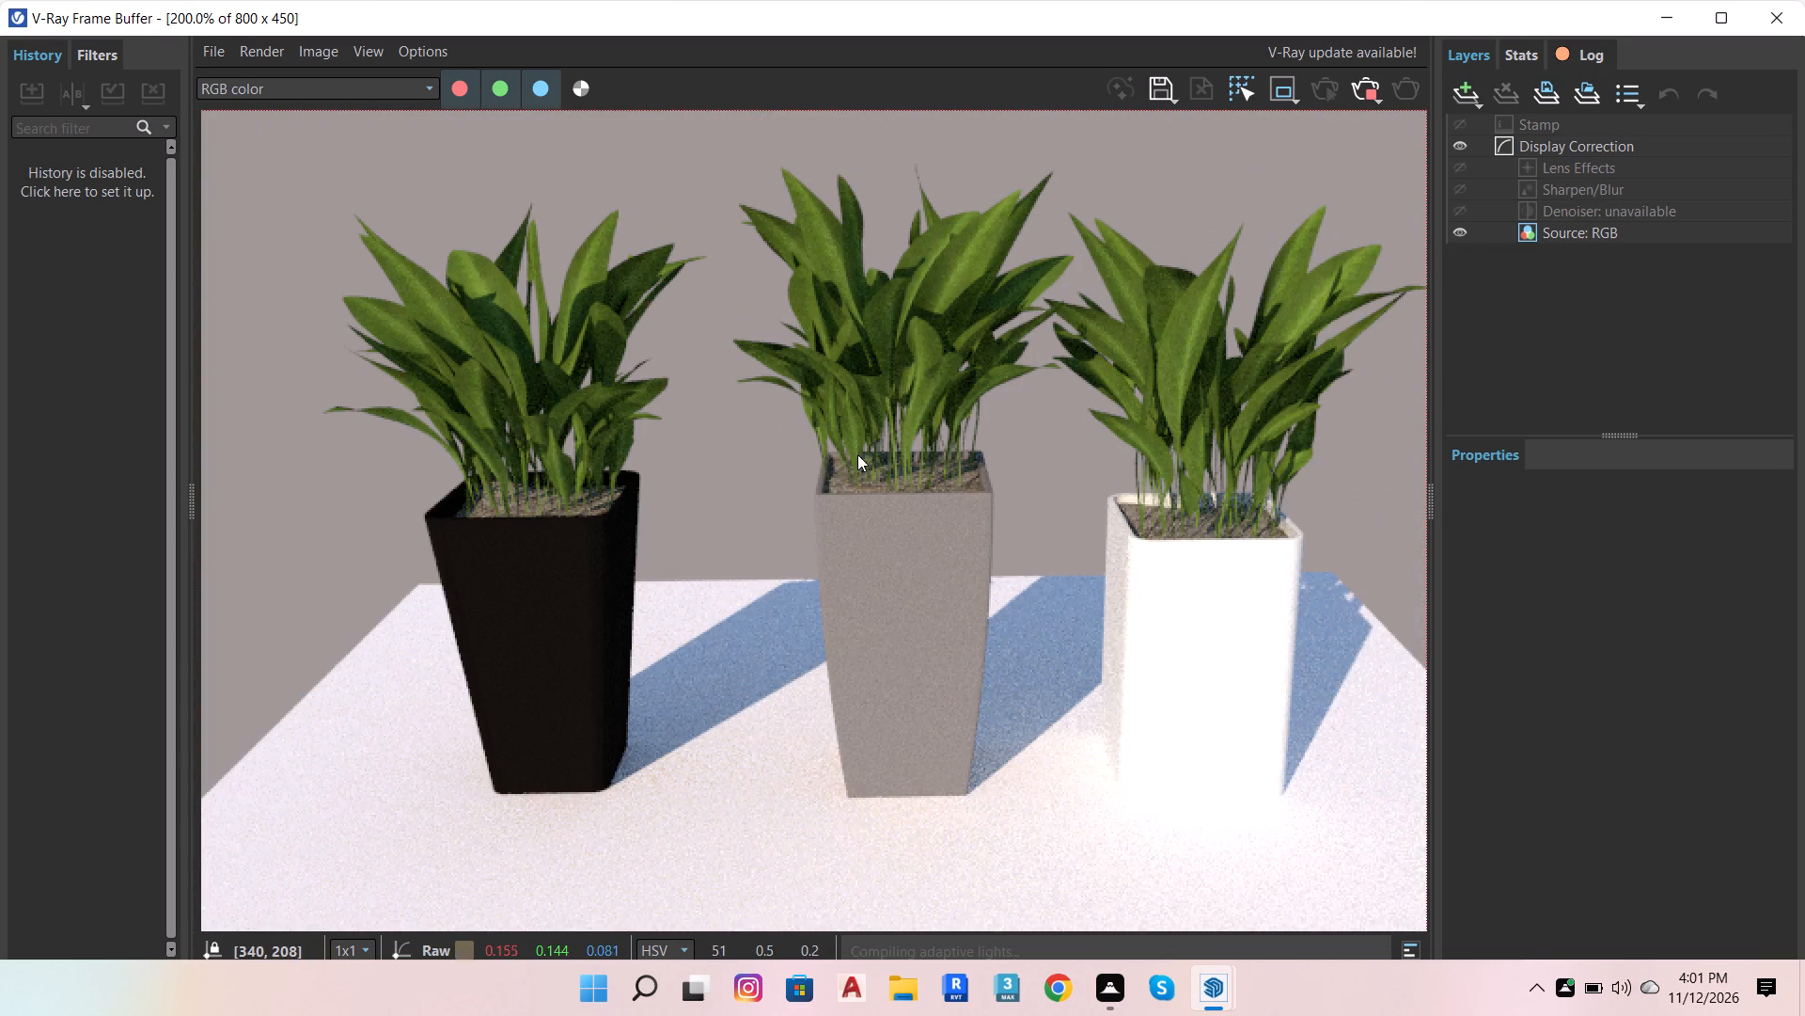
pyautogui.click(1357, 84)
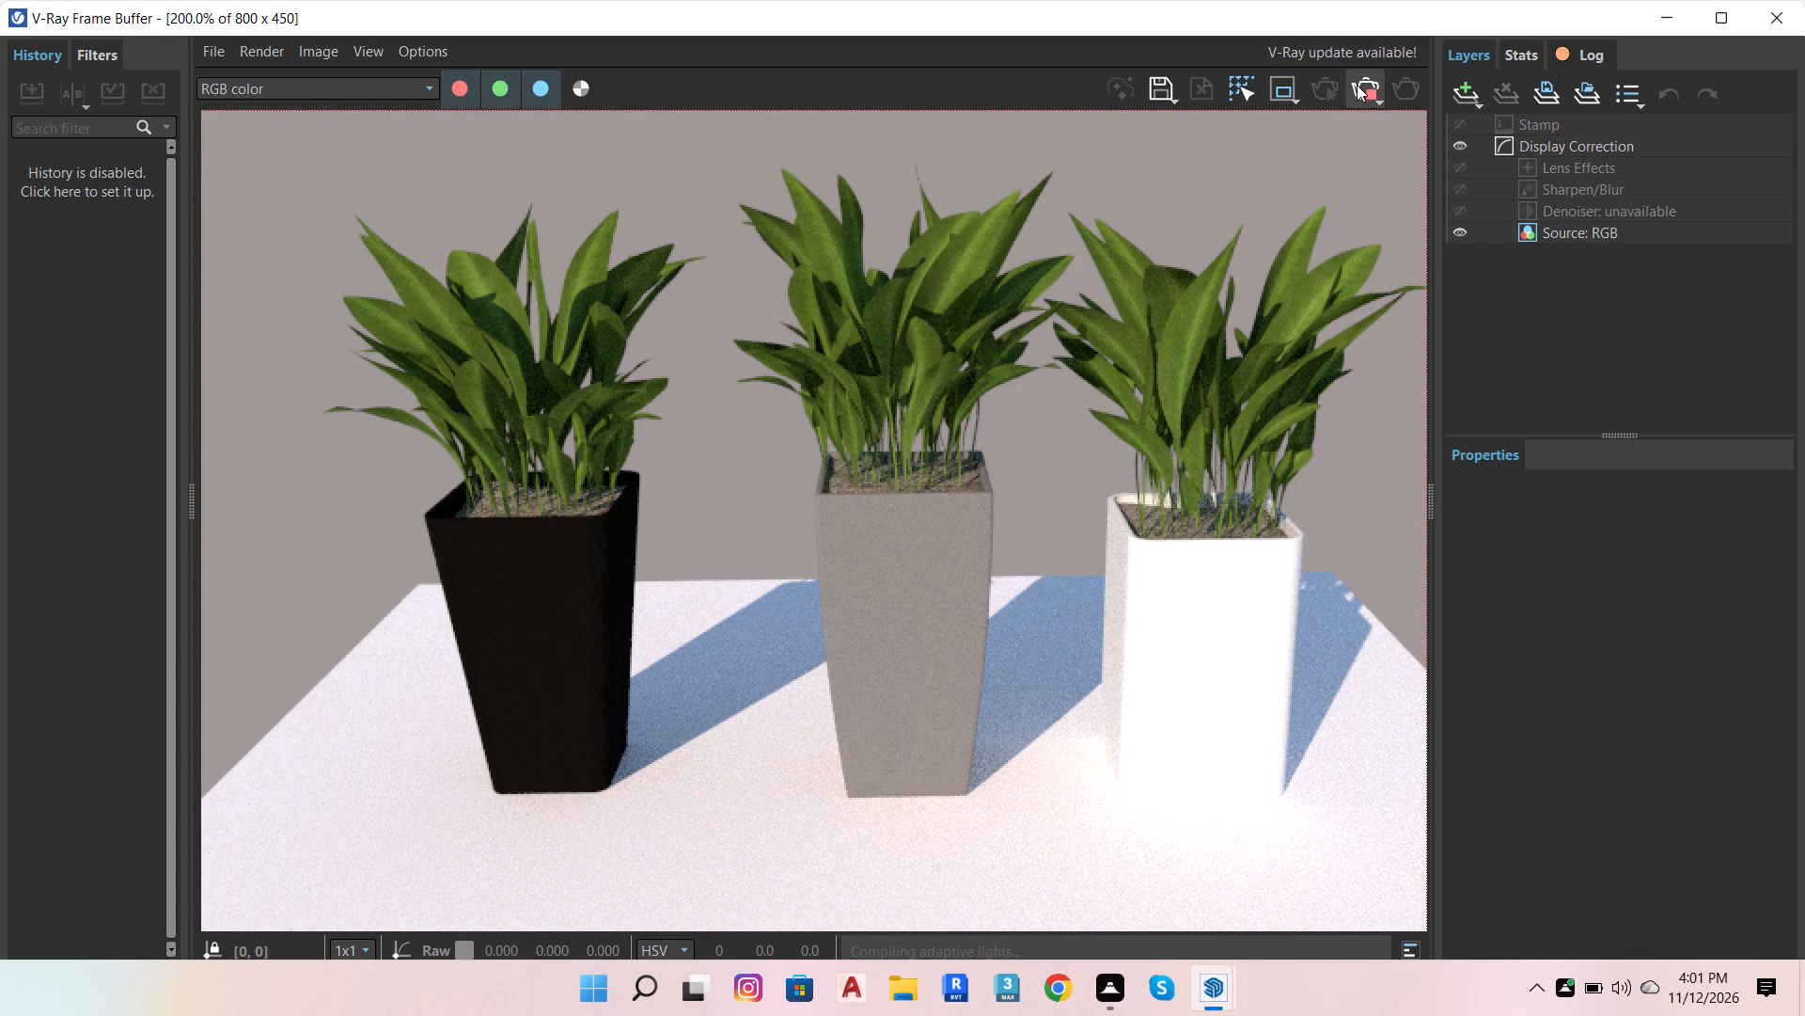
# Save the new render as a PNG named idk4 in the pinterest folder and close the frame buffer.
pyautogui.scroll(-2, 1069, 373)
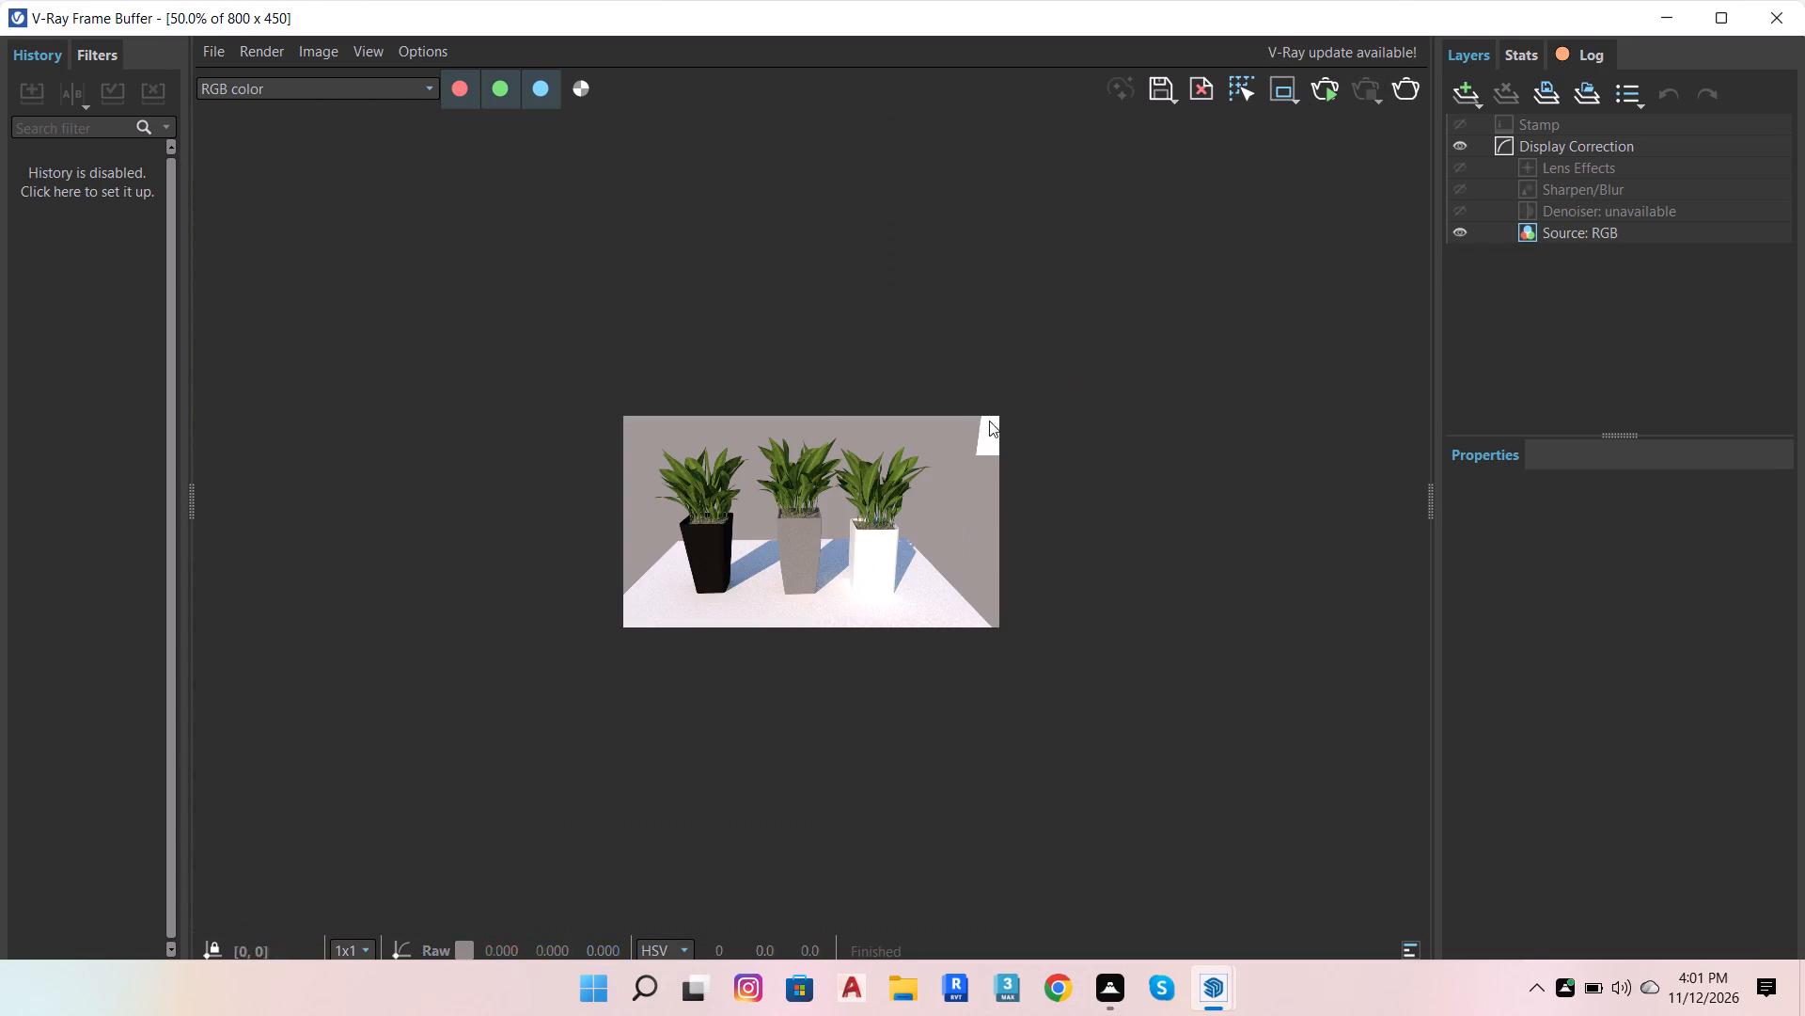
pyautogui.scroll(2, 927, 449)
pyautogui.click(1154, 83)
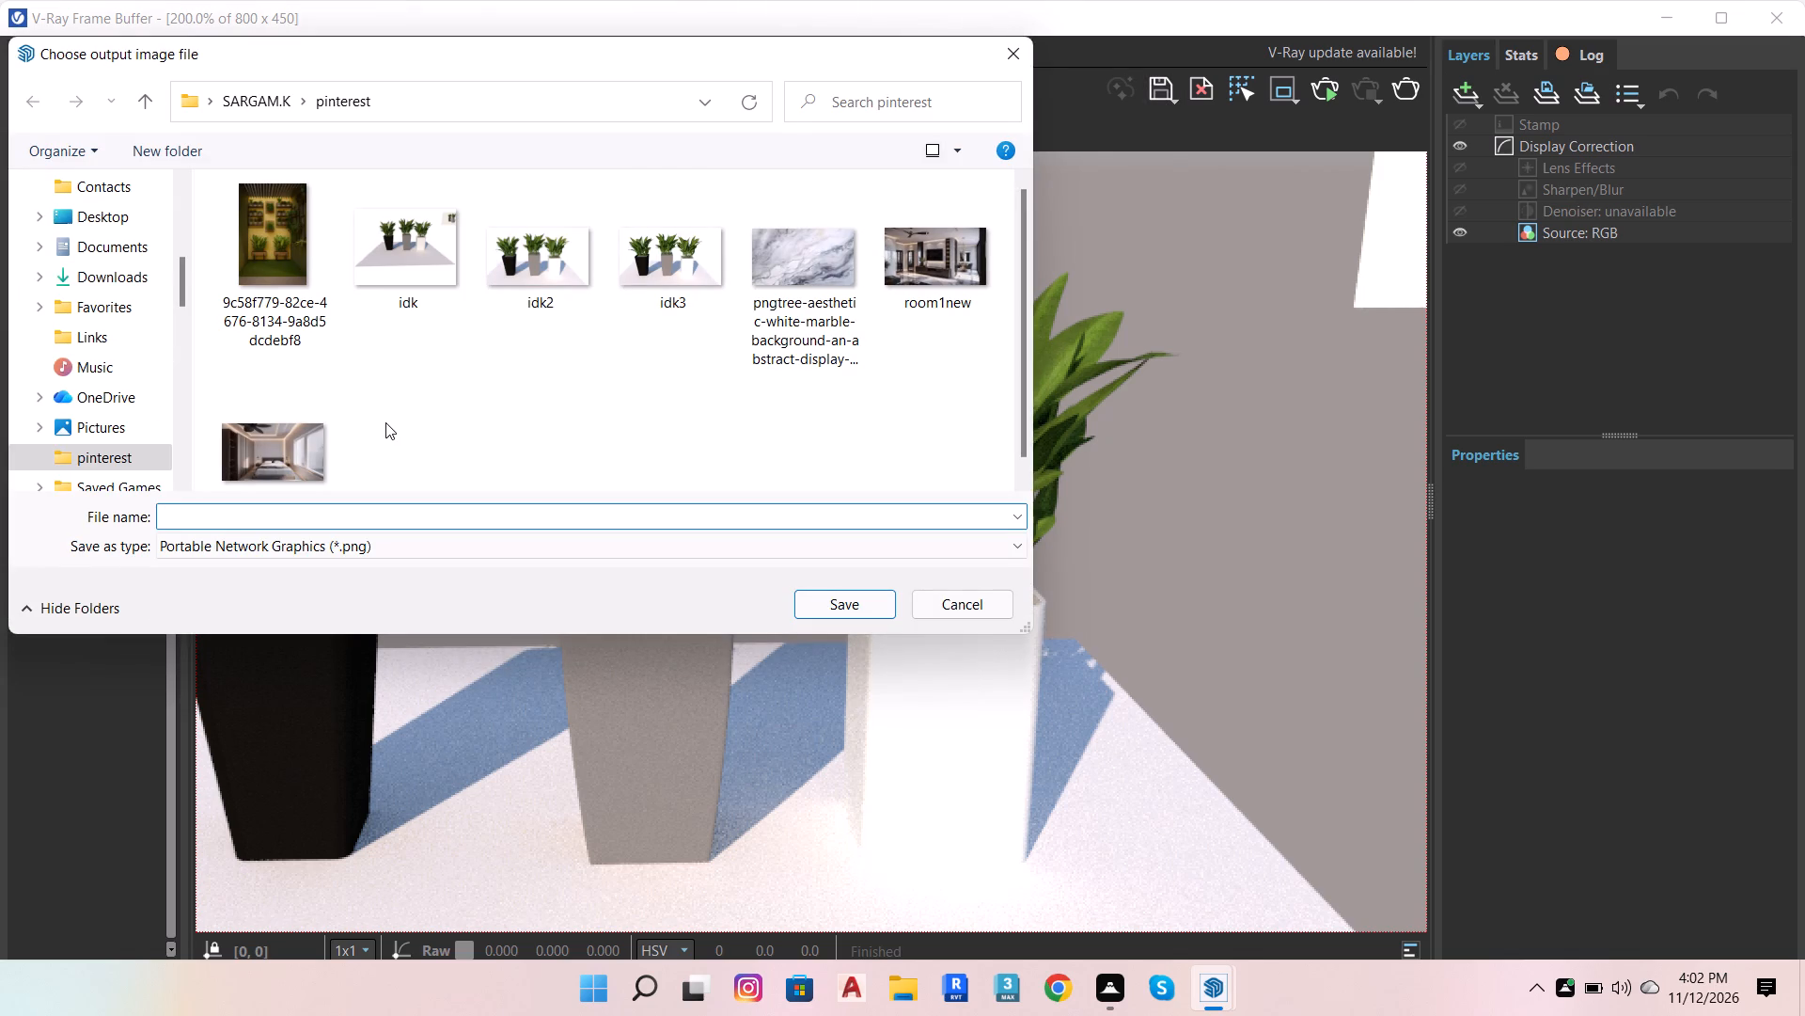
pyautogui.write('idk')
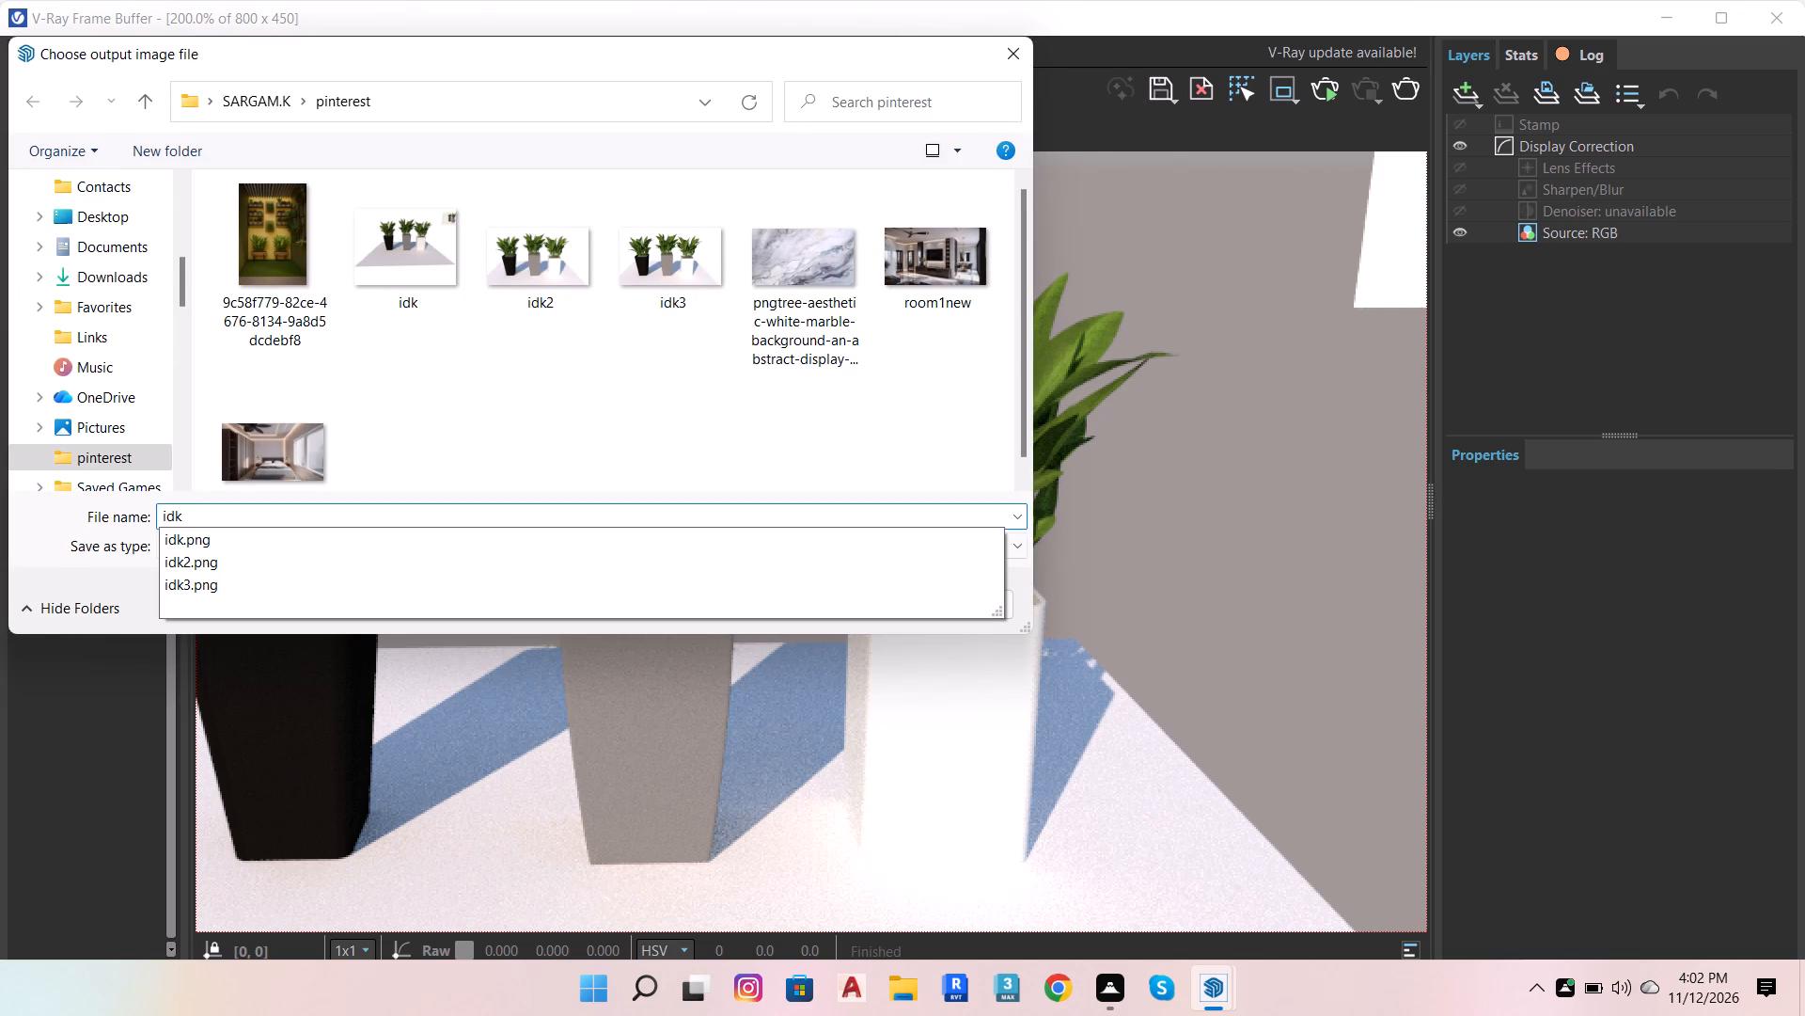
pyautogui.press('4')
pyautogui.press('Return')
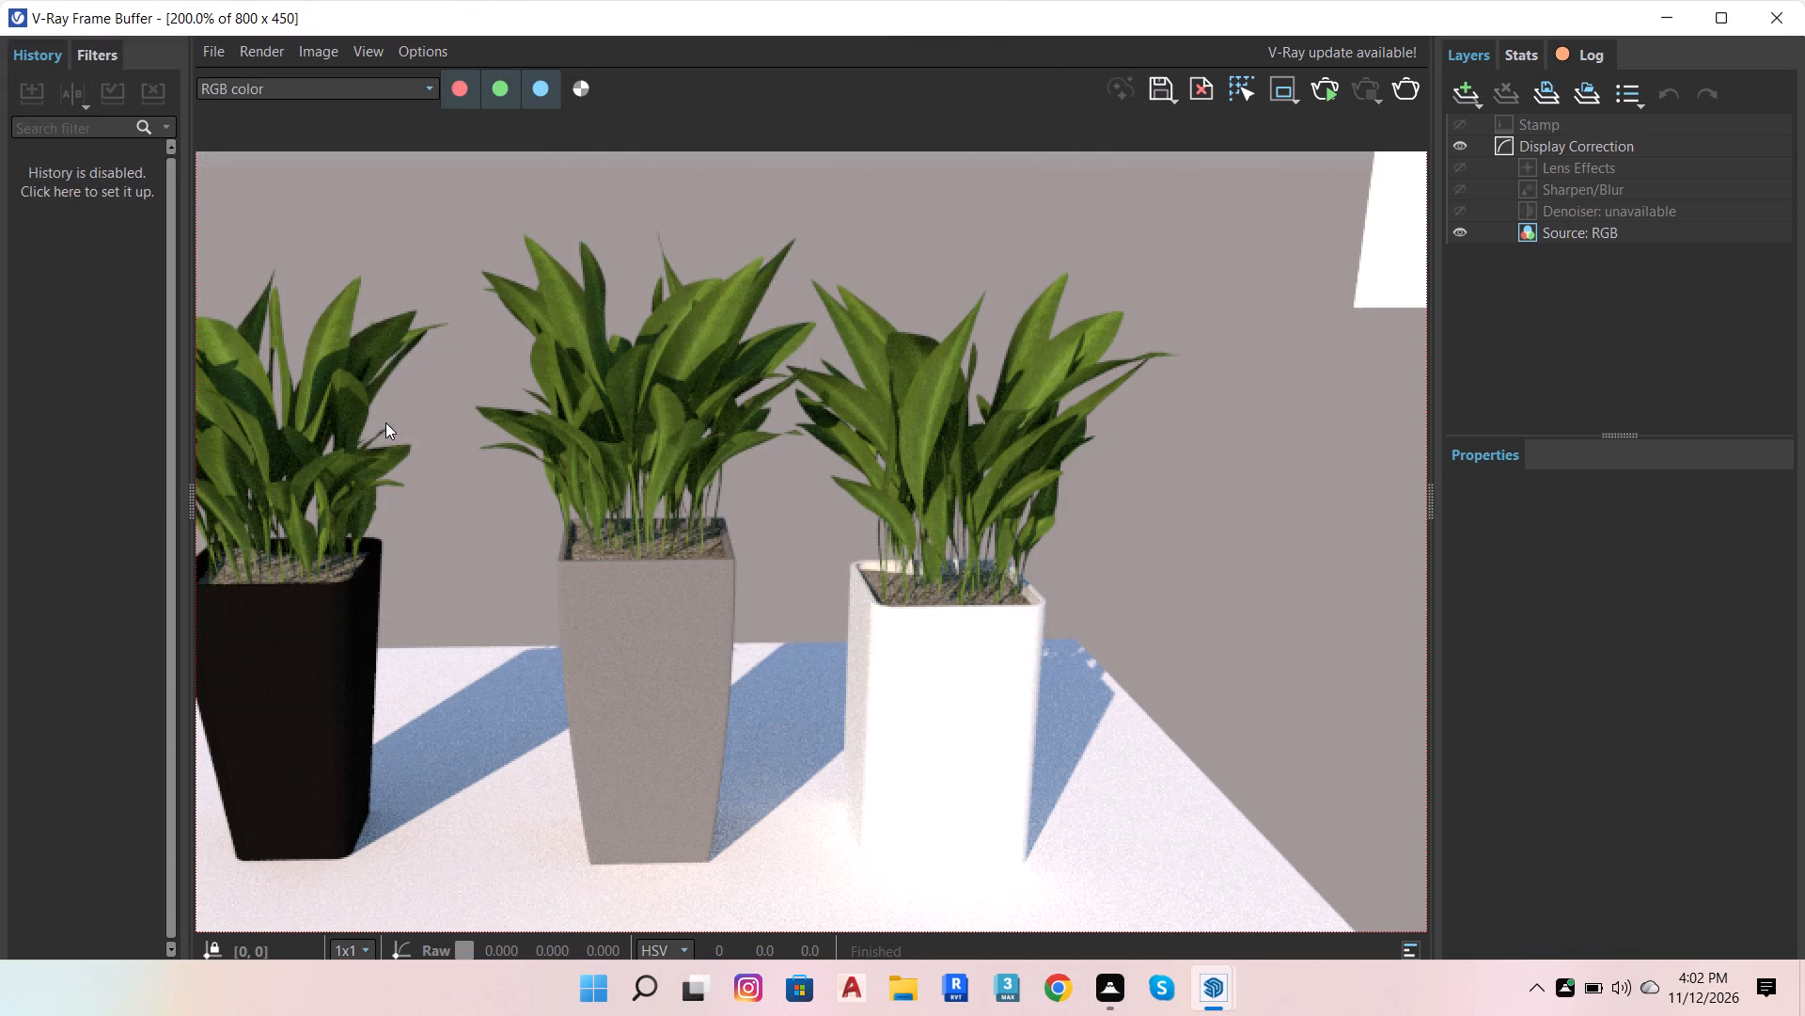
pyautogui.click(1772, 21)
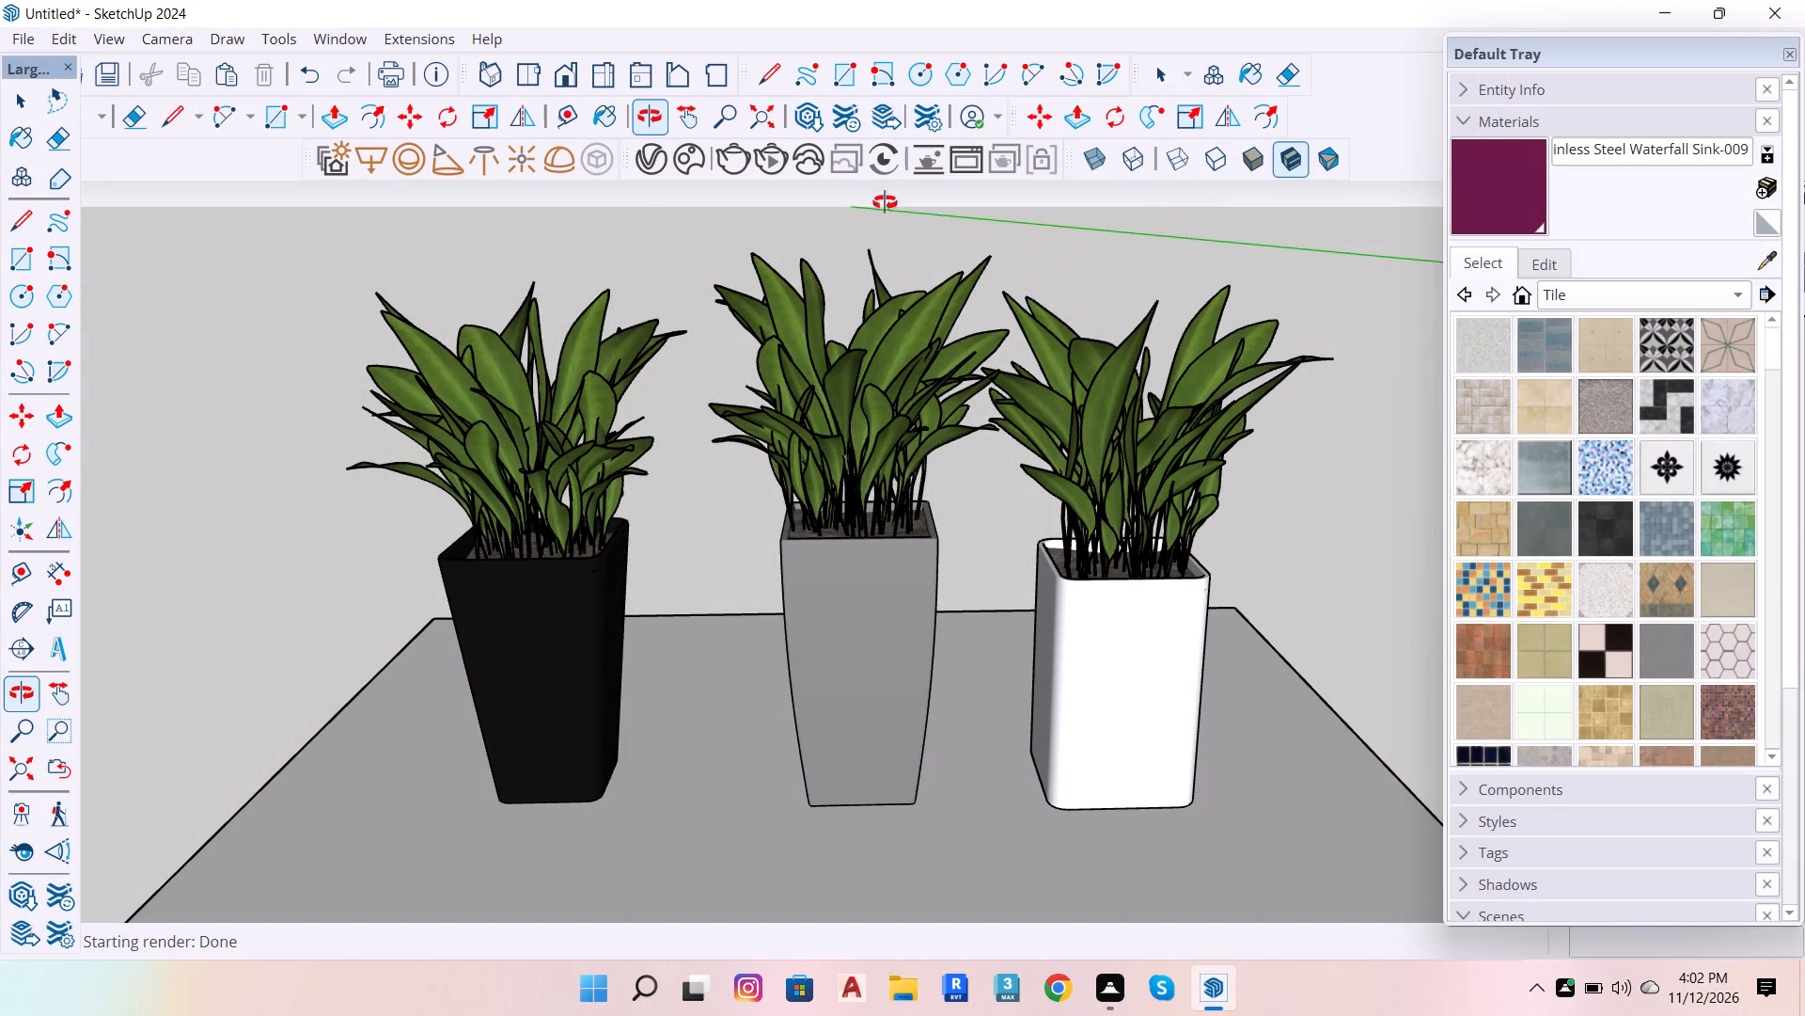
# Revert the V-Ray render settings to default and load the settings file final quality with BF AND LC.vropt.
pyautogui.click(645, 166)
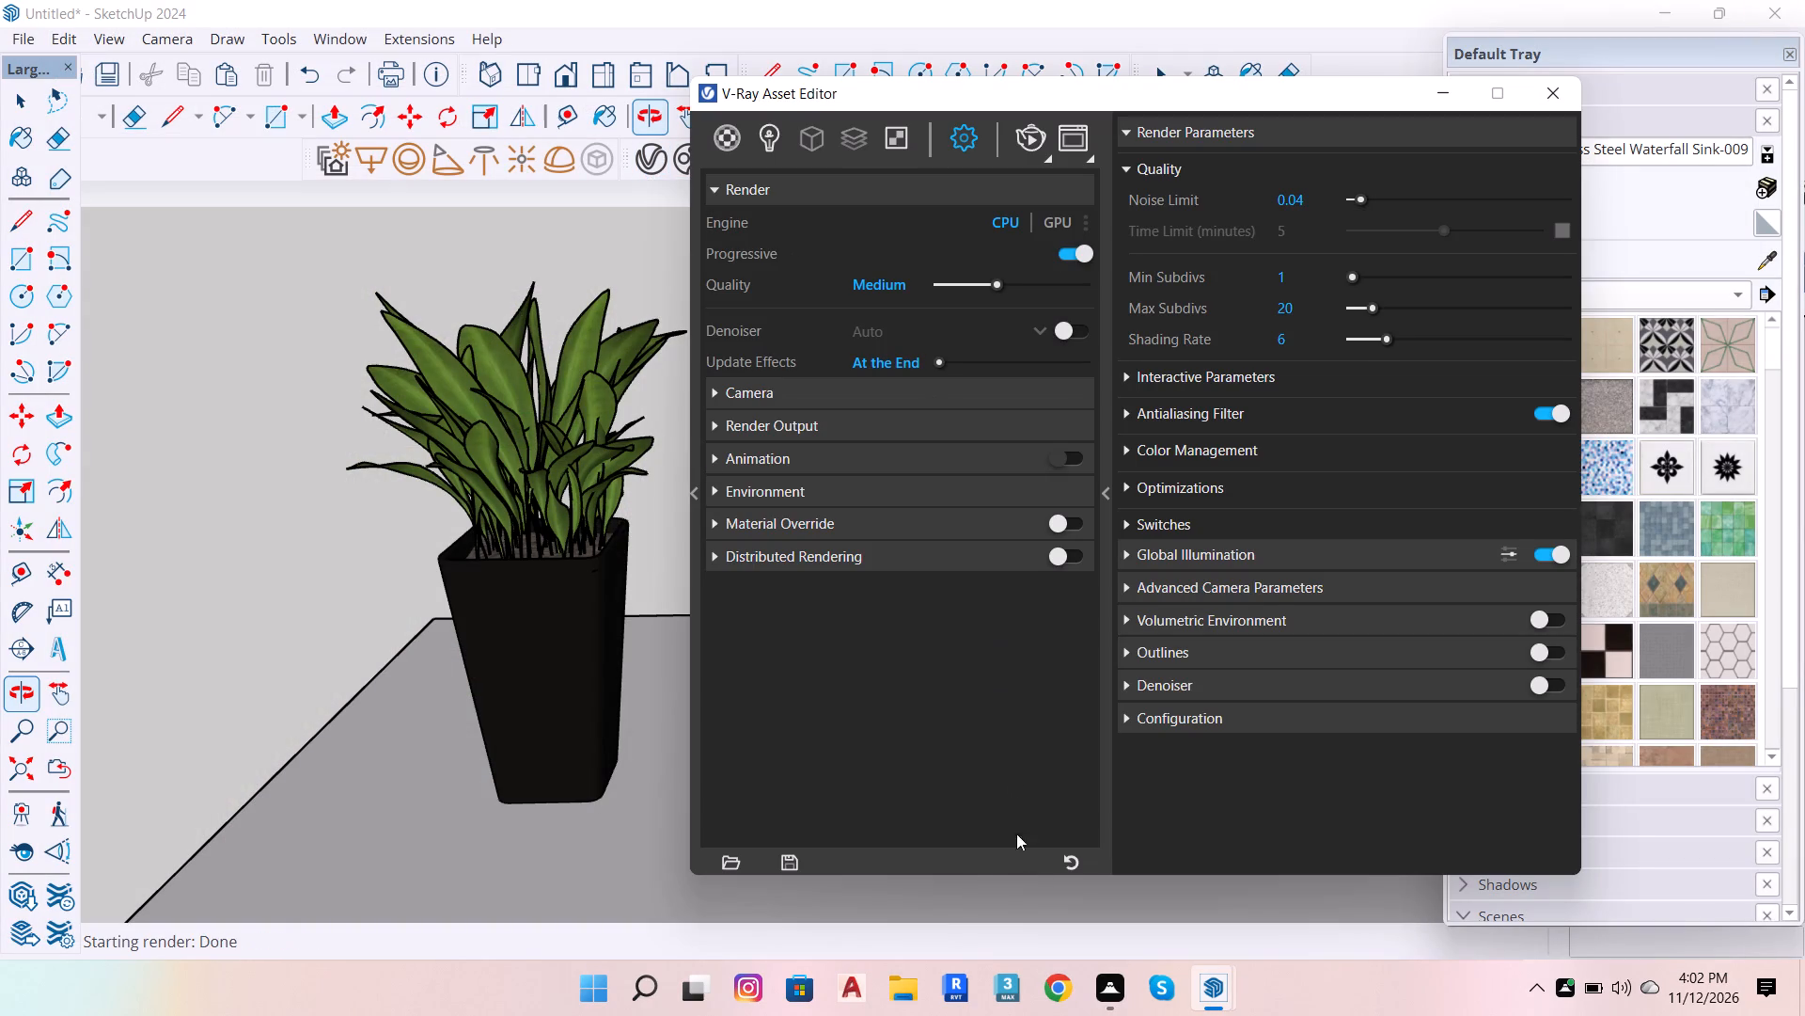
pyautogui.click(1083, 860)
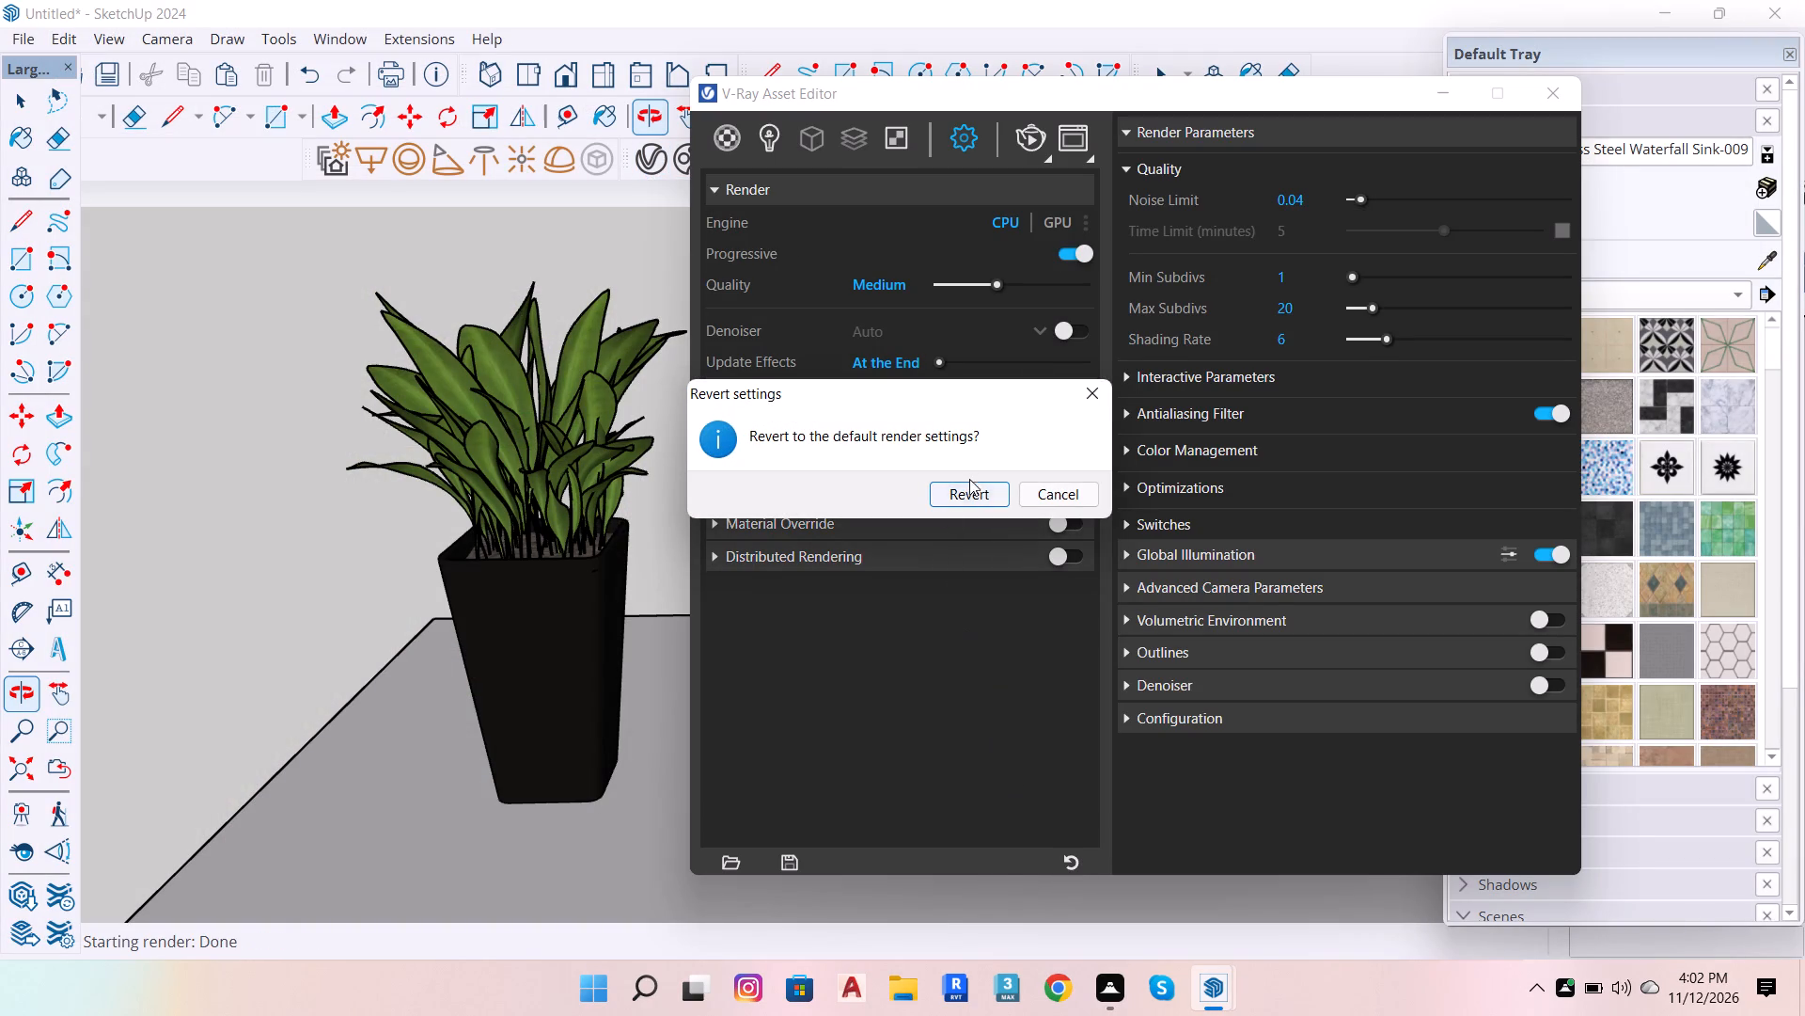
pyautogui.click(970, 477)
pyautogui.click(965, 484)
pyautogui.click(737, 864)
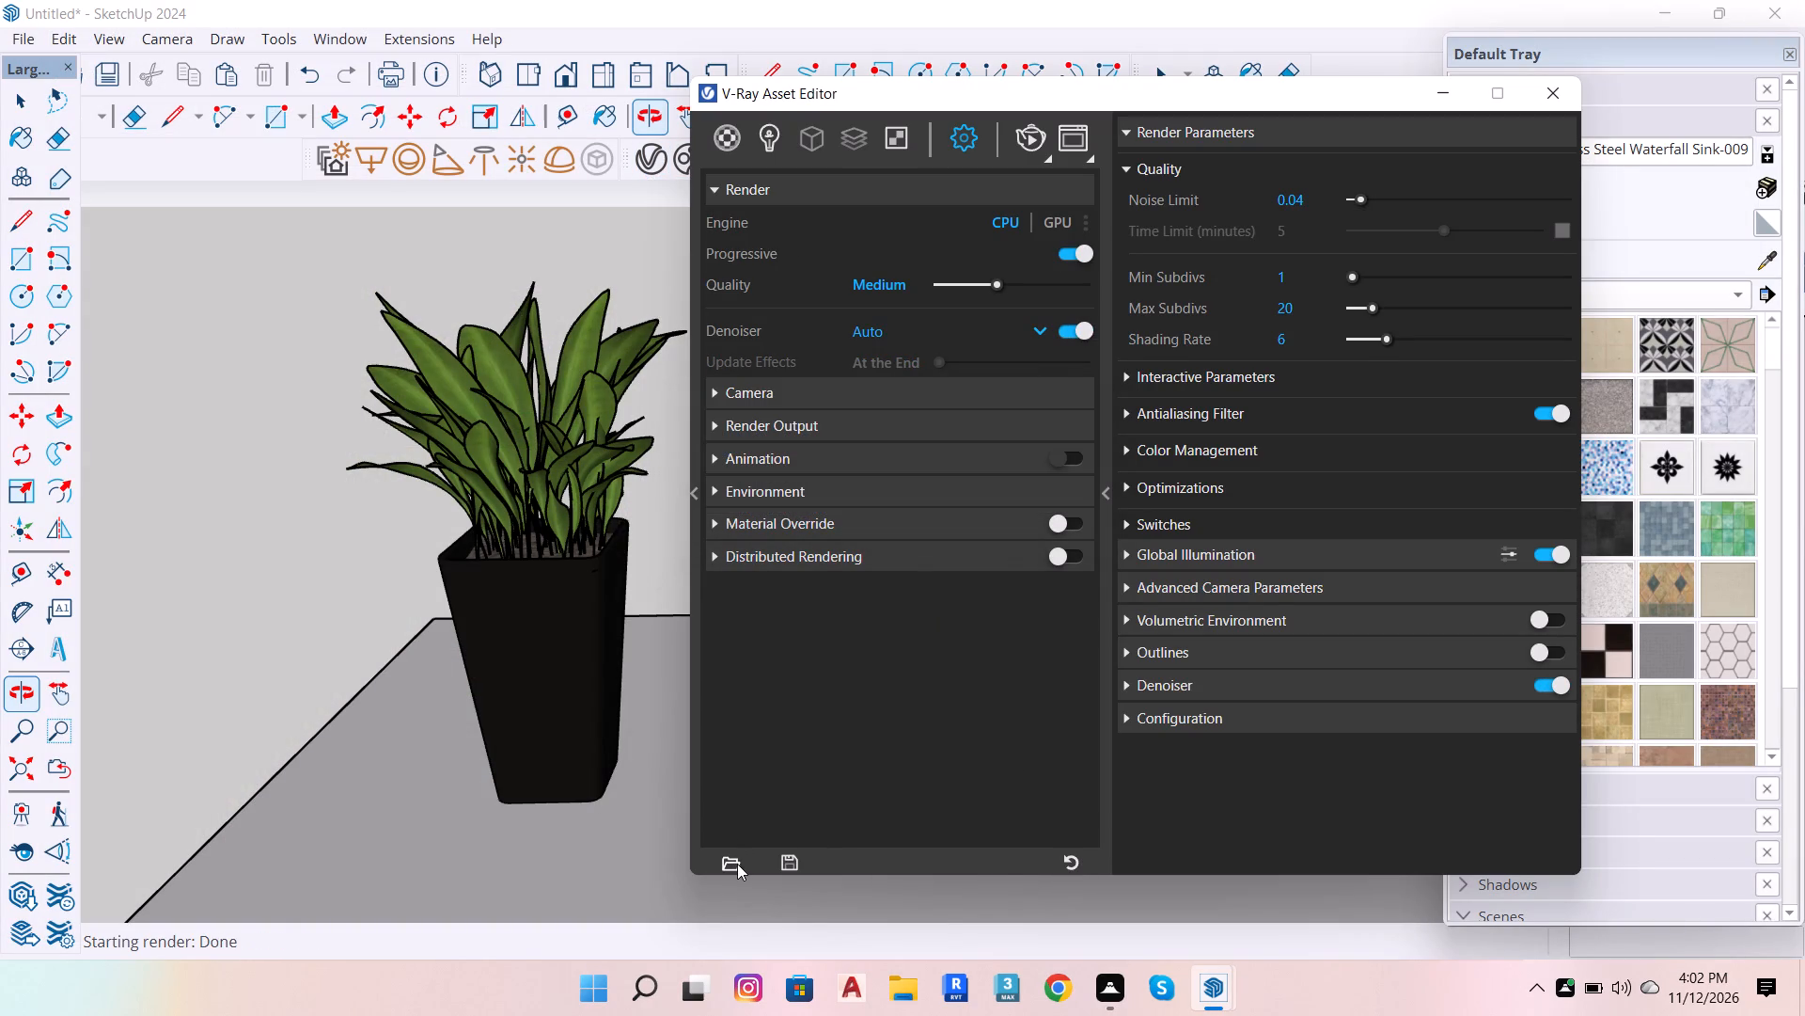
pyautogui.click(963, 346)
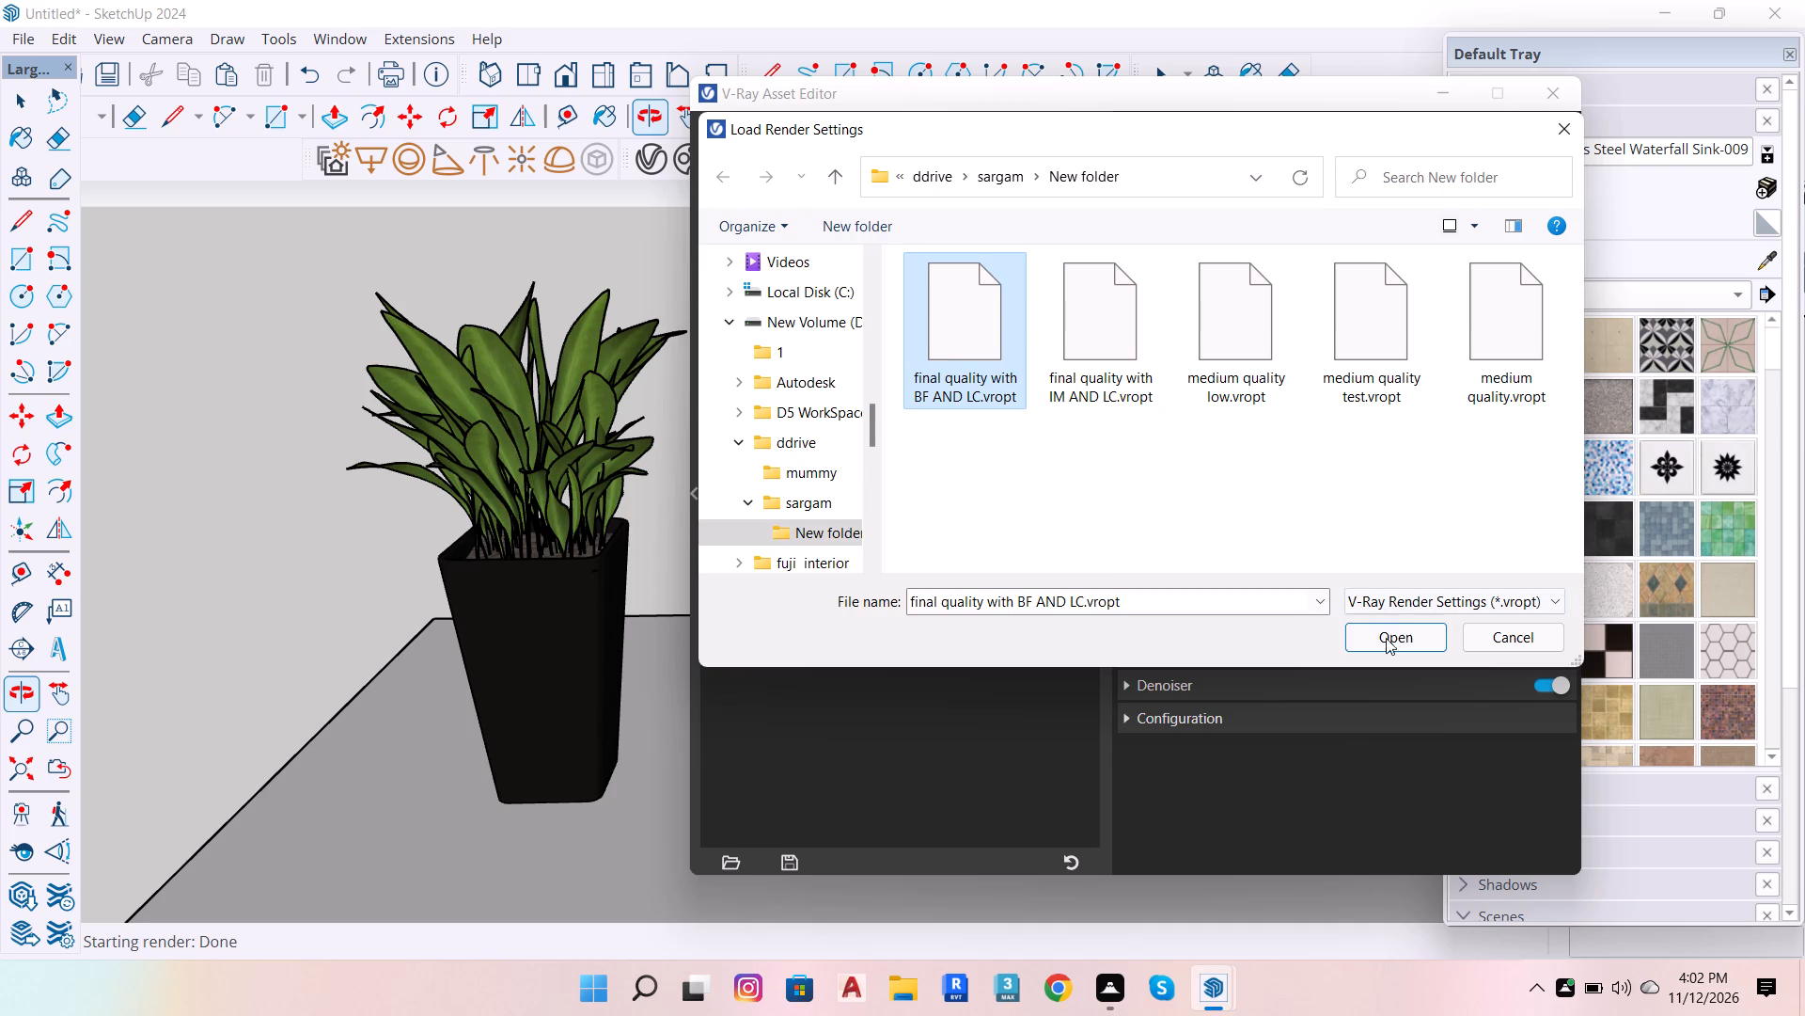
pyautogui.click(1408, 643)
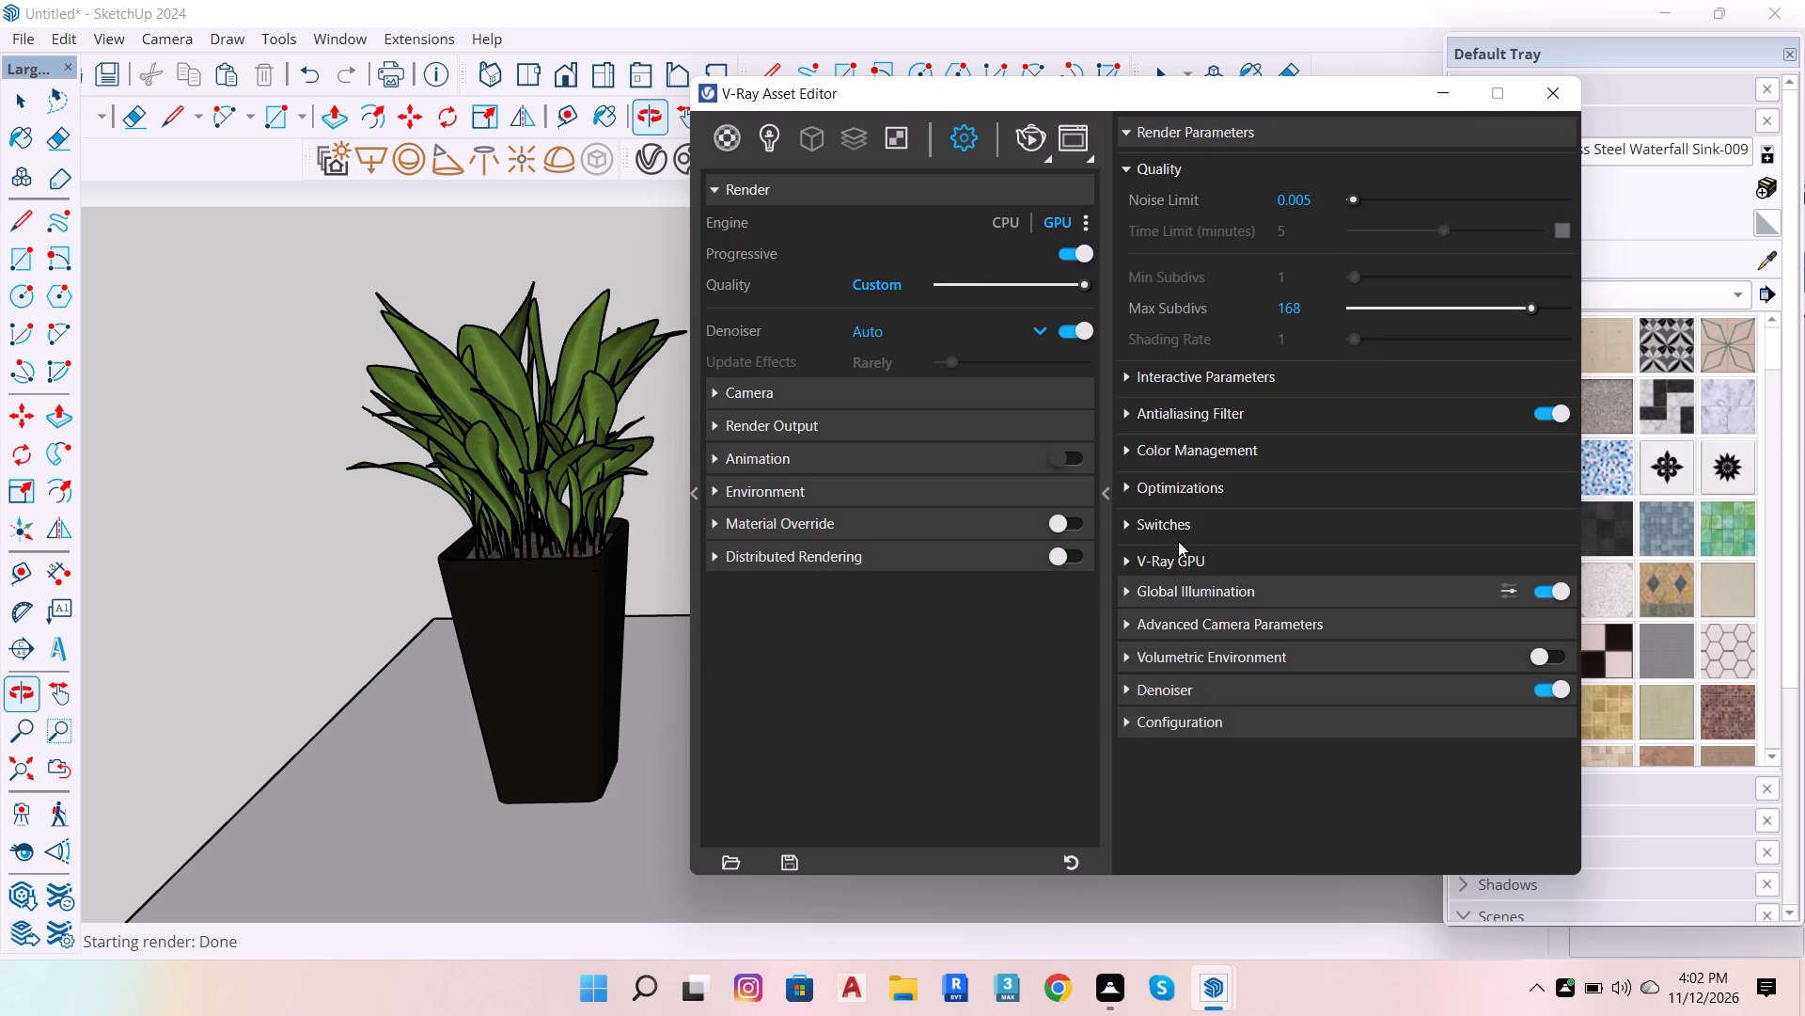
pyautogui.click(1557, 99)
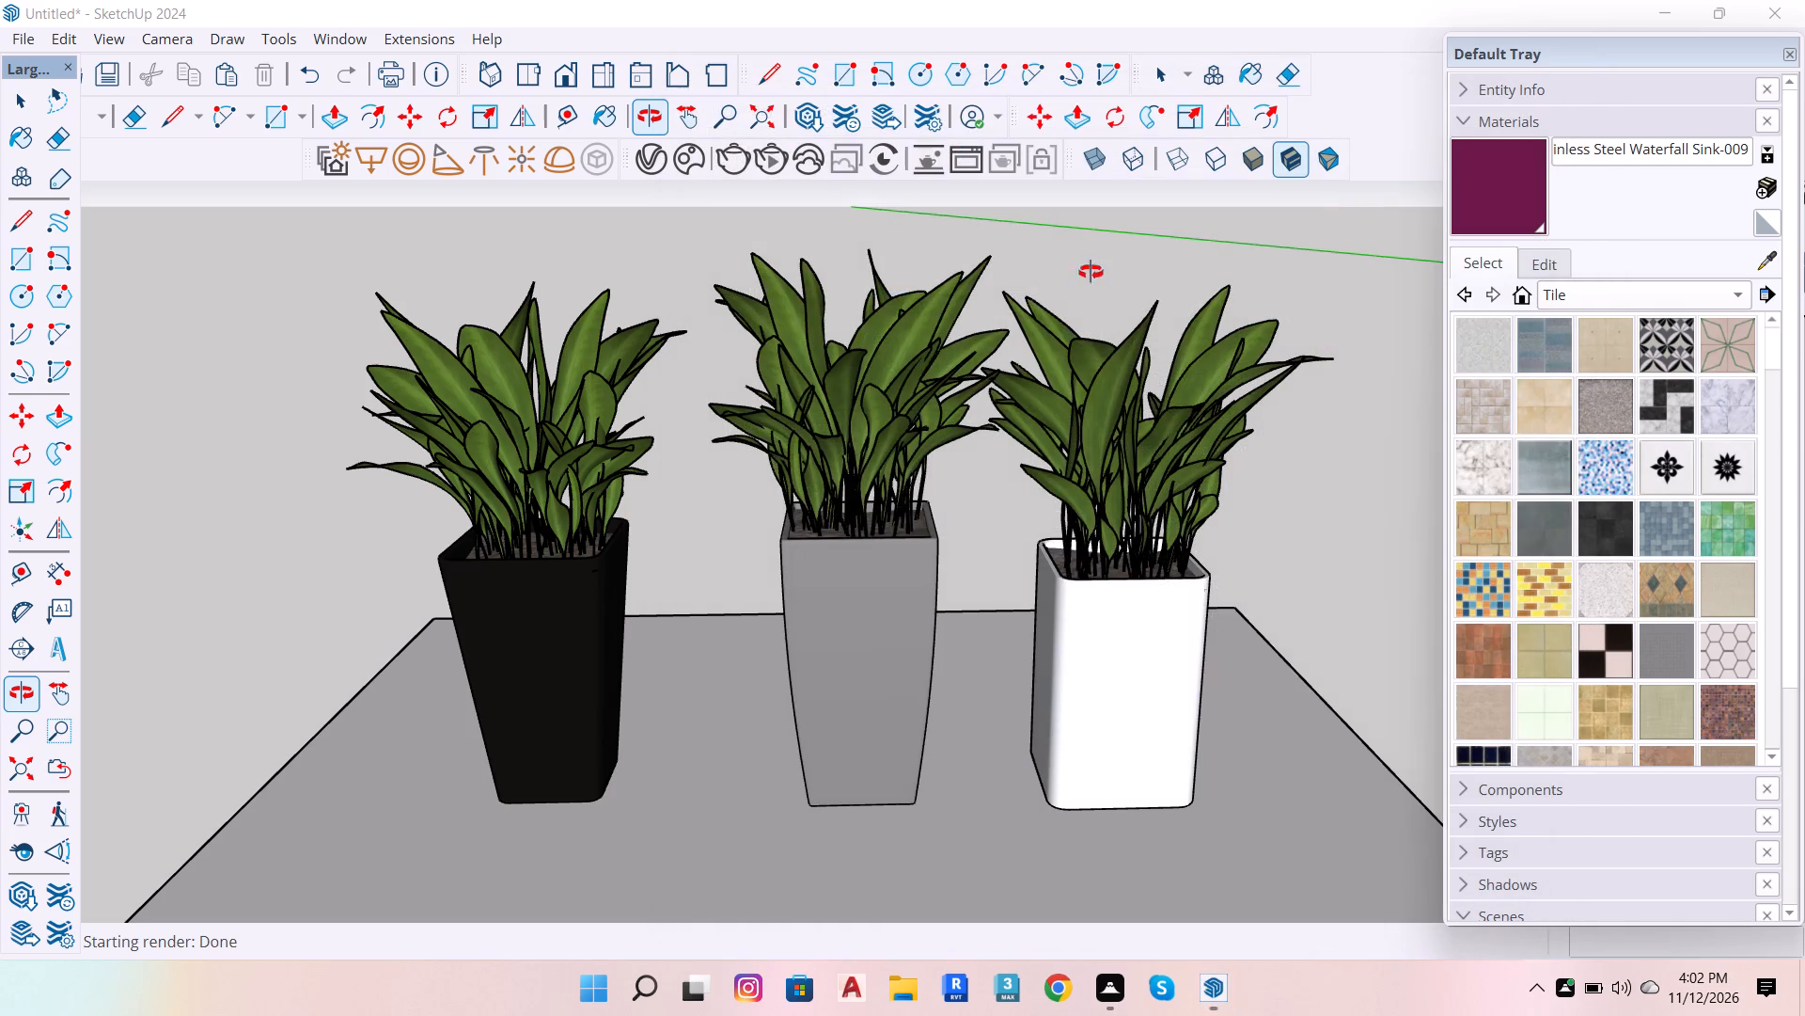
# Render the three-planter scene with the loaded final quality BF AND LC settings and watch it until it completes.
pyautogui.click(728, 154)
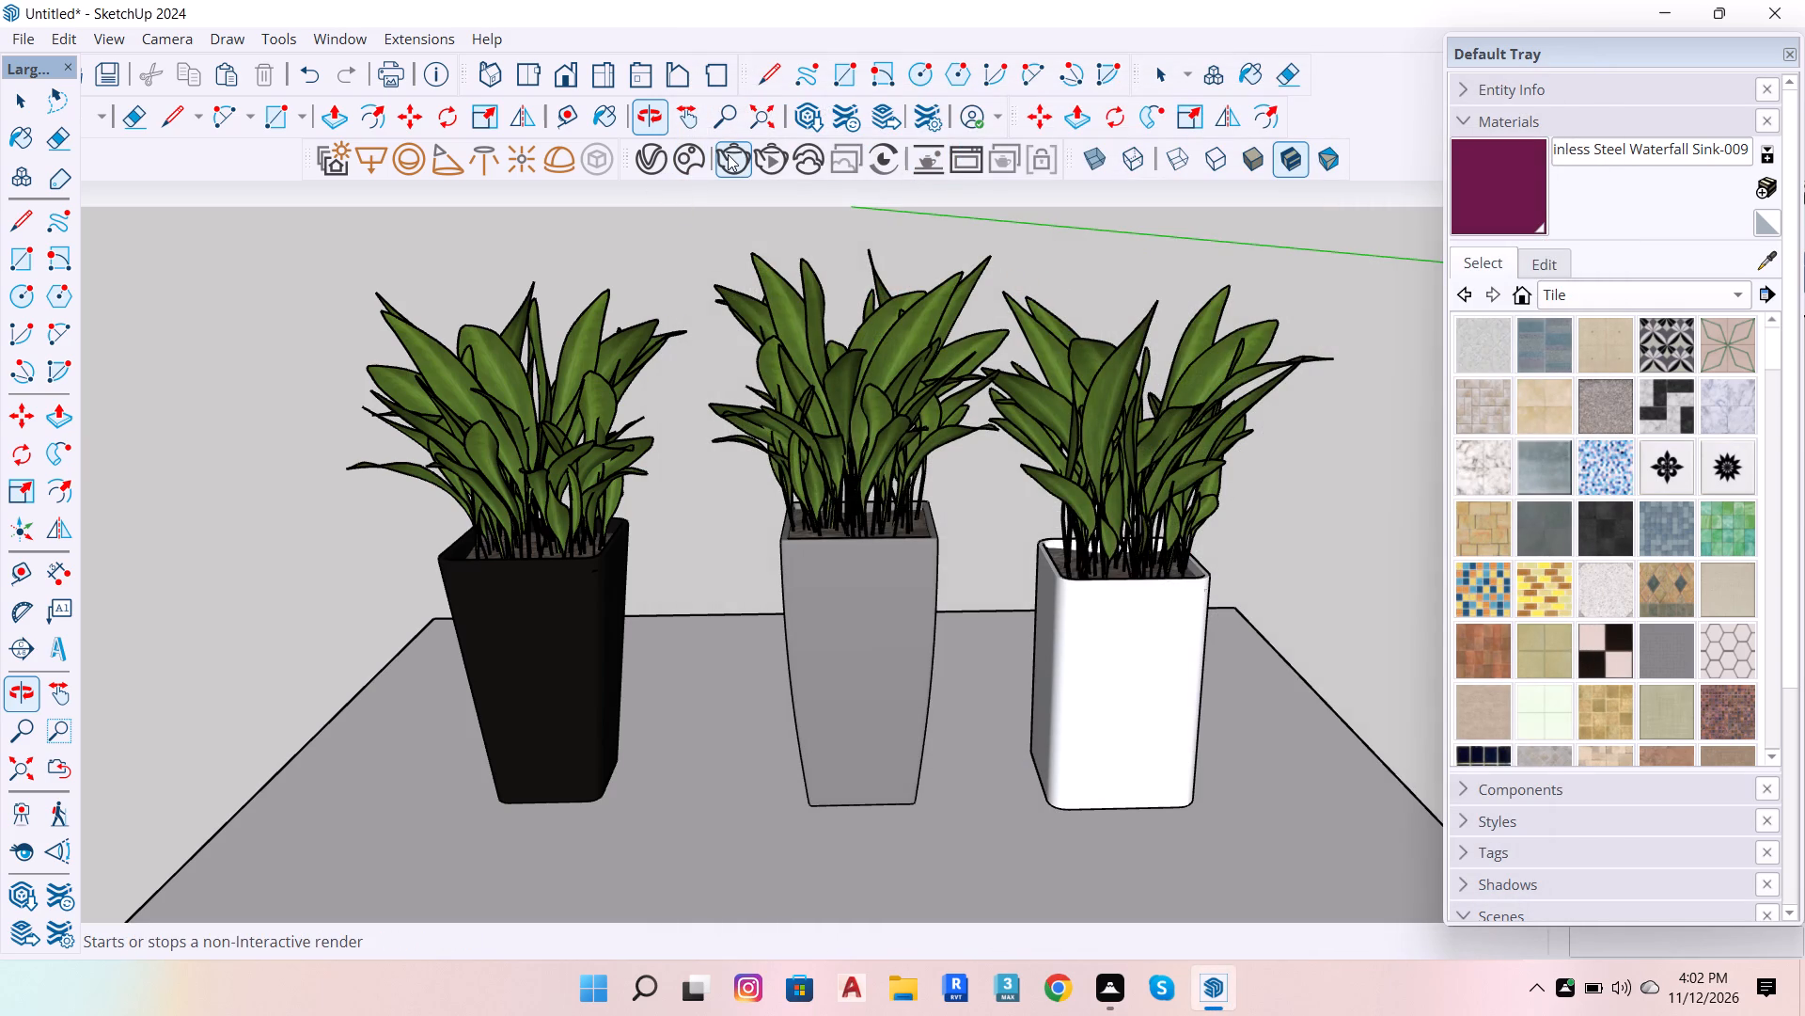
pyautogui.scroll(-1, 1069, 463)
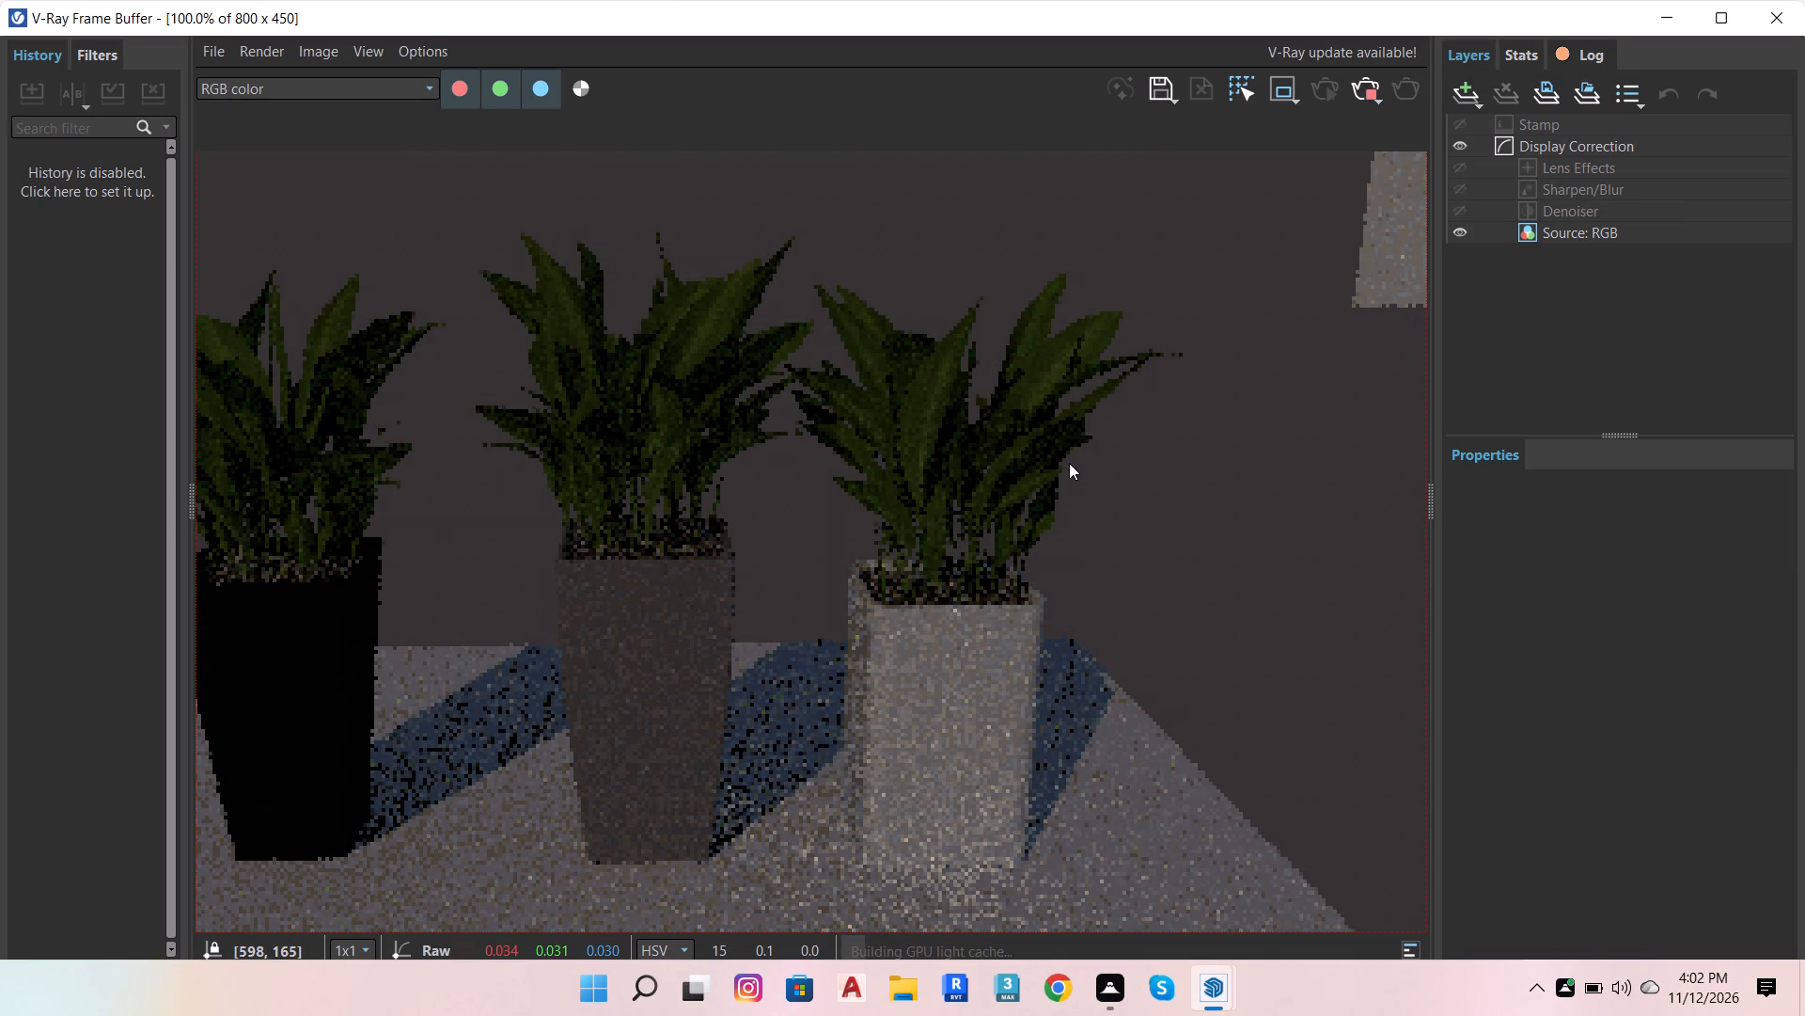
pyautogui.scroll(-4, 1060, 460)
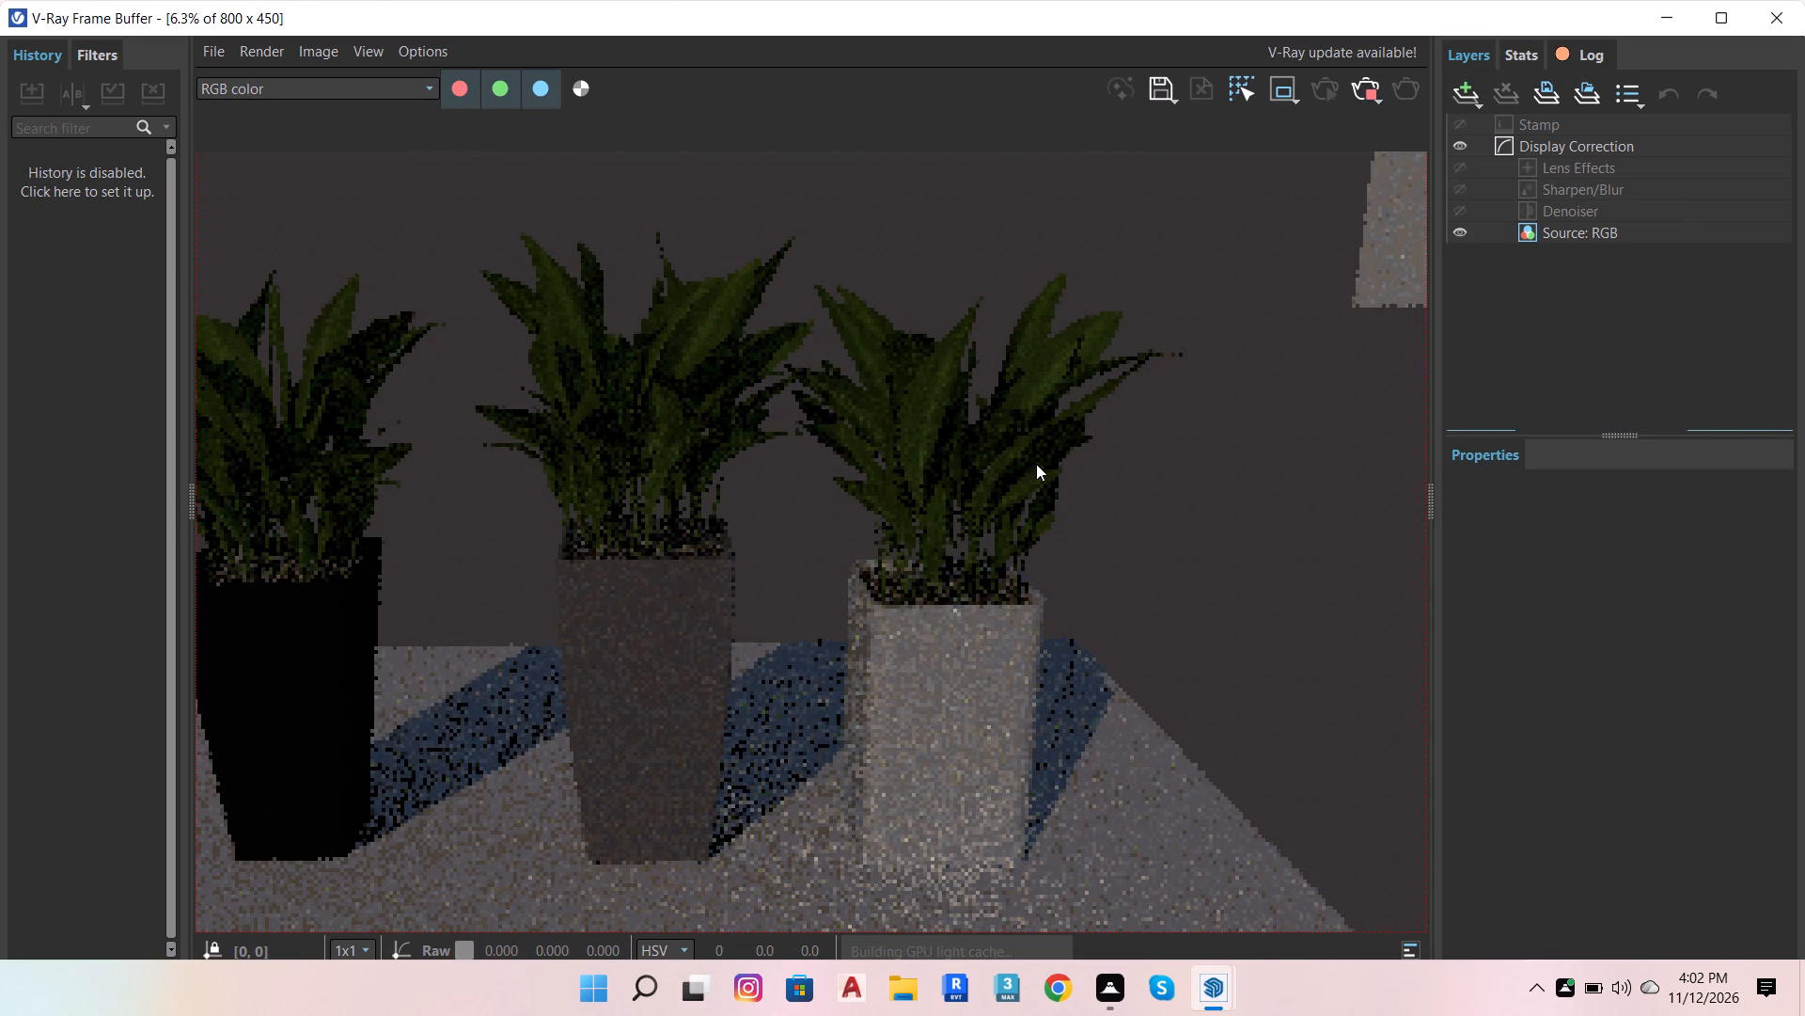
pyautogui.scroll(-3, 1161, 415)
pyautogui.scroll(-4, 1357, 325)
pyautogui.scroll(6, 957, 479)
pyautogui.scroll(6, 757, 525)
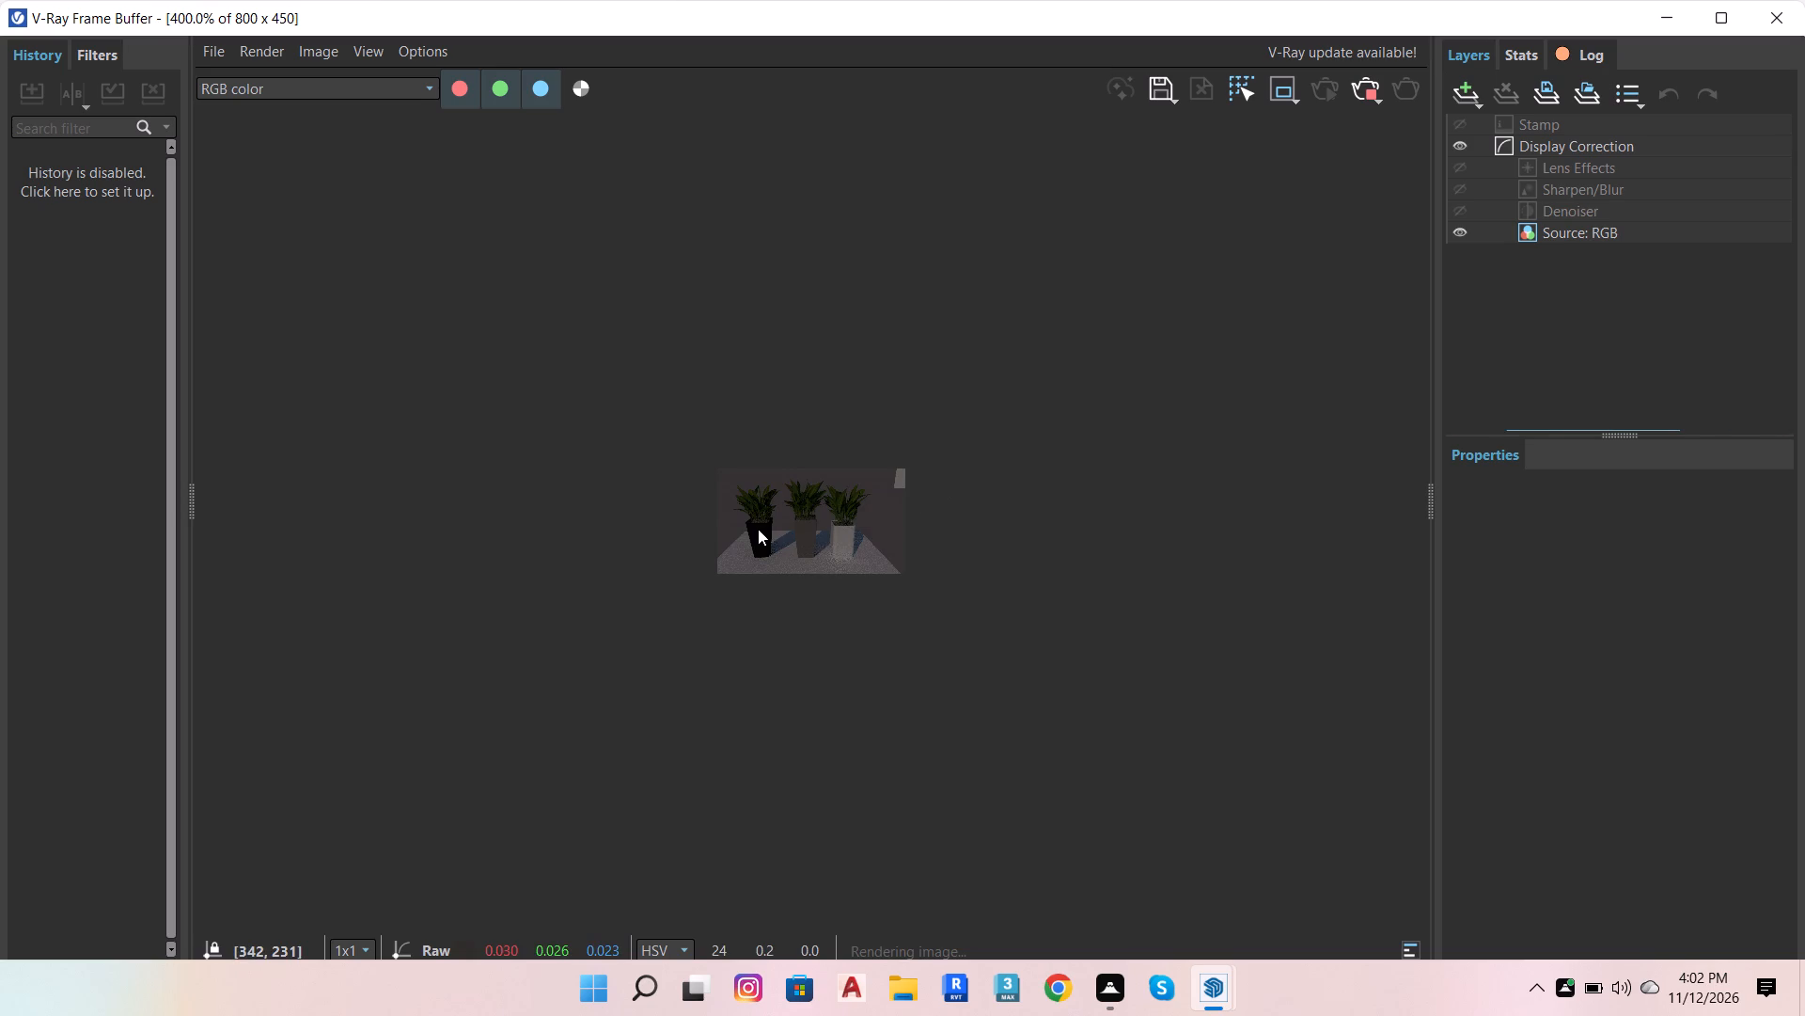
pyautogui.scroll(5, 736, 528)
pyautogui.scroll(-4, 827, 540)
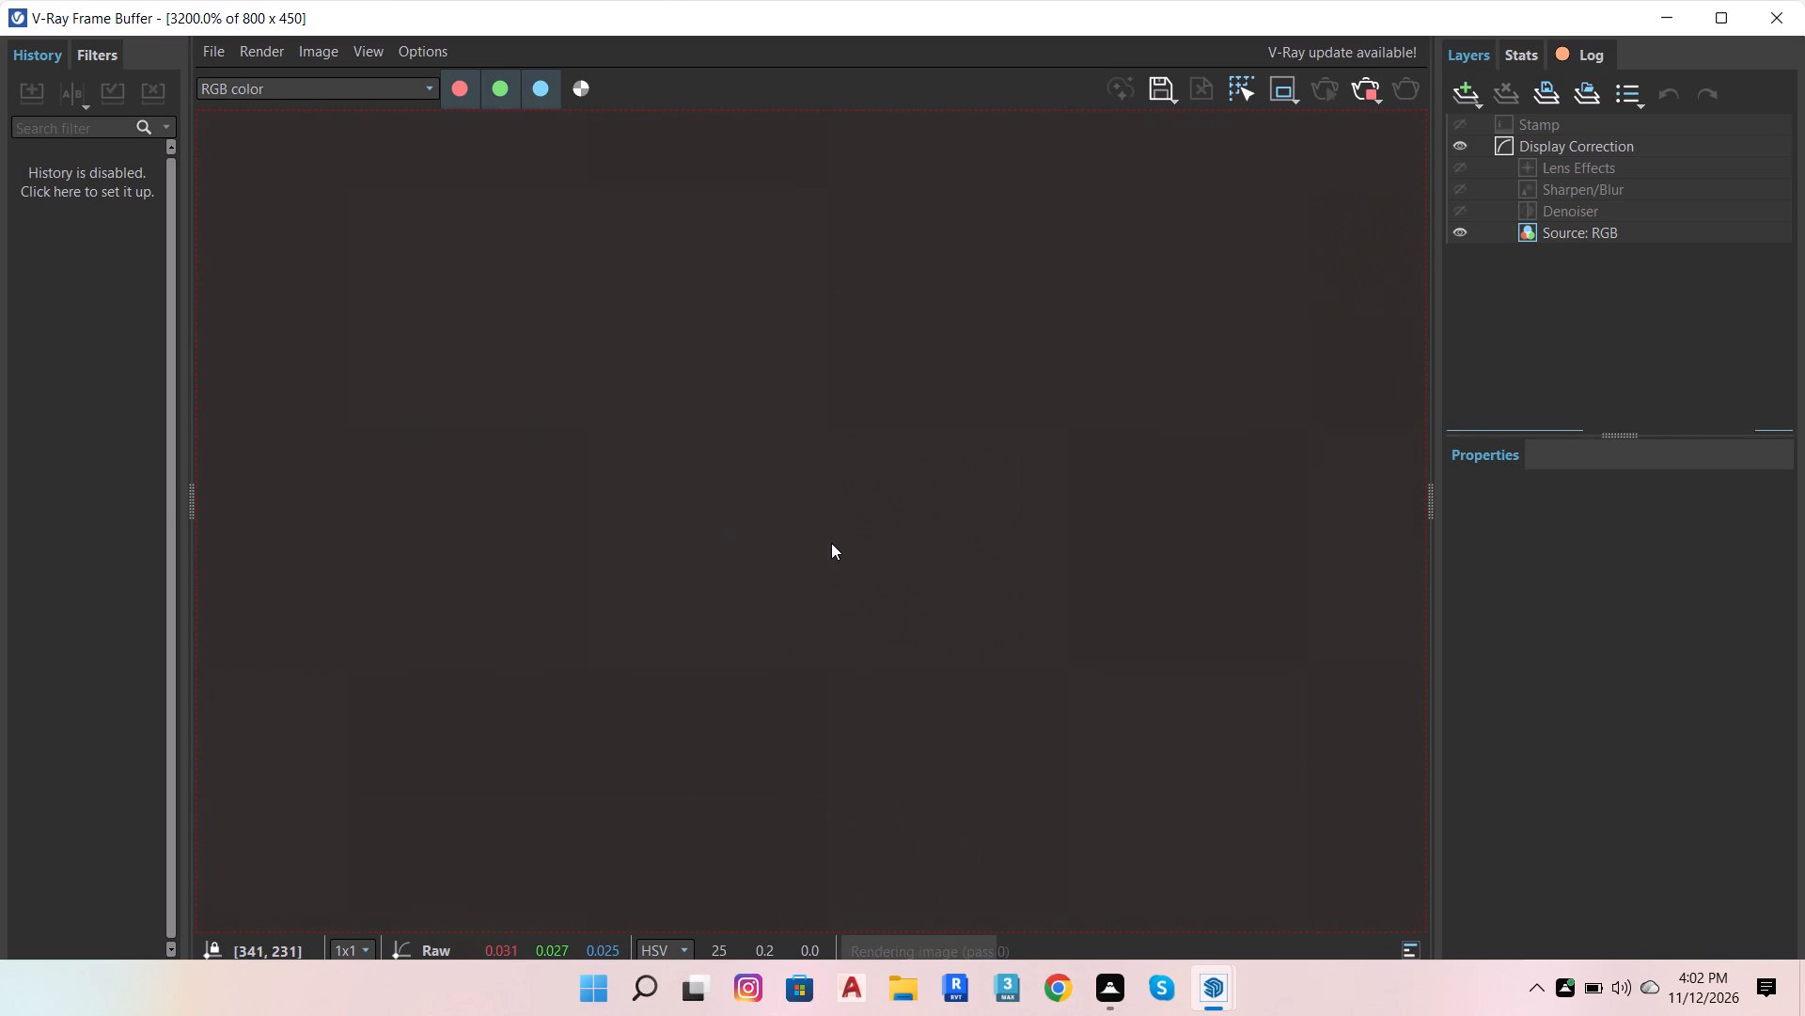
pyautogui.scroll(-4, 830, 553)
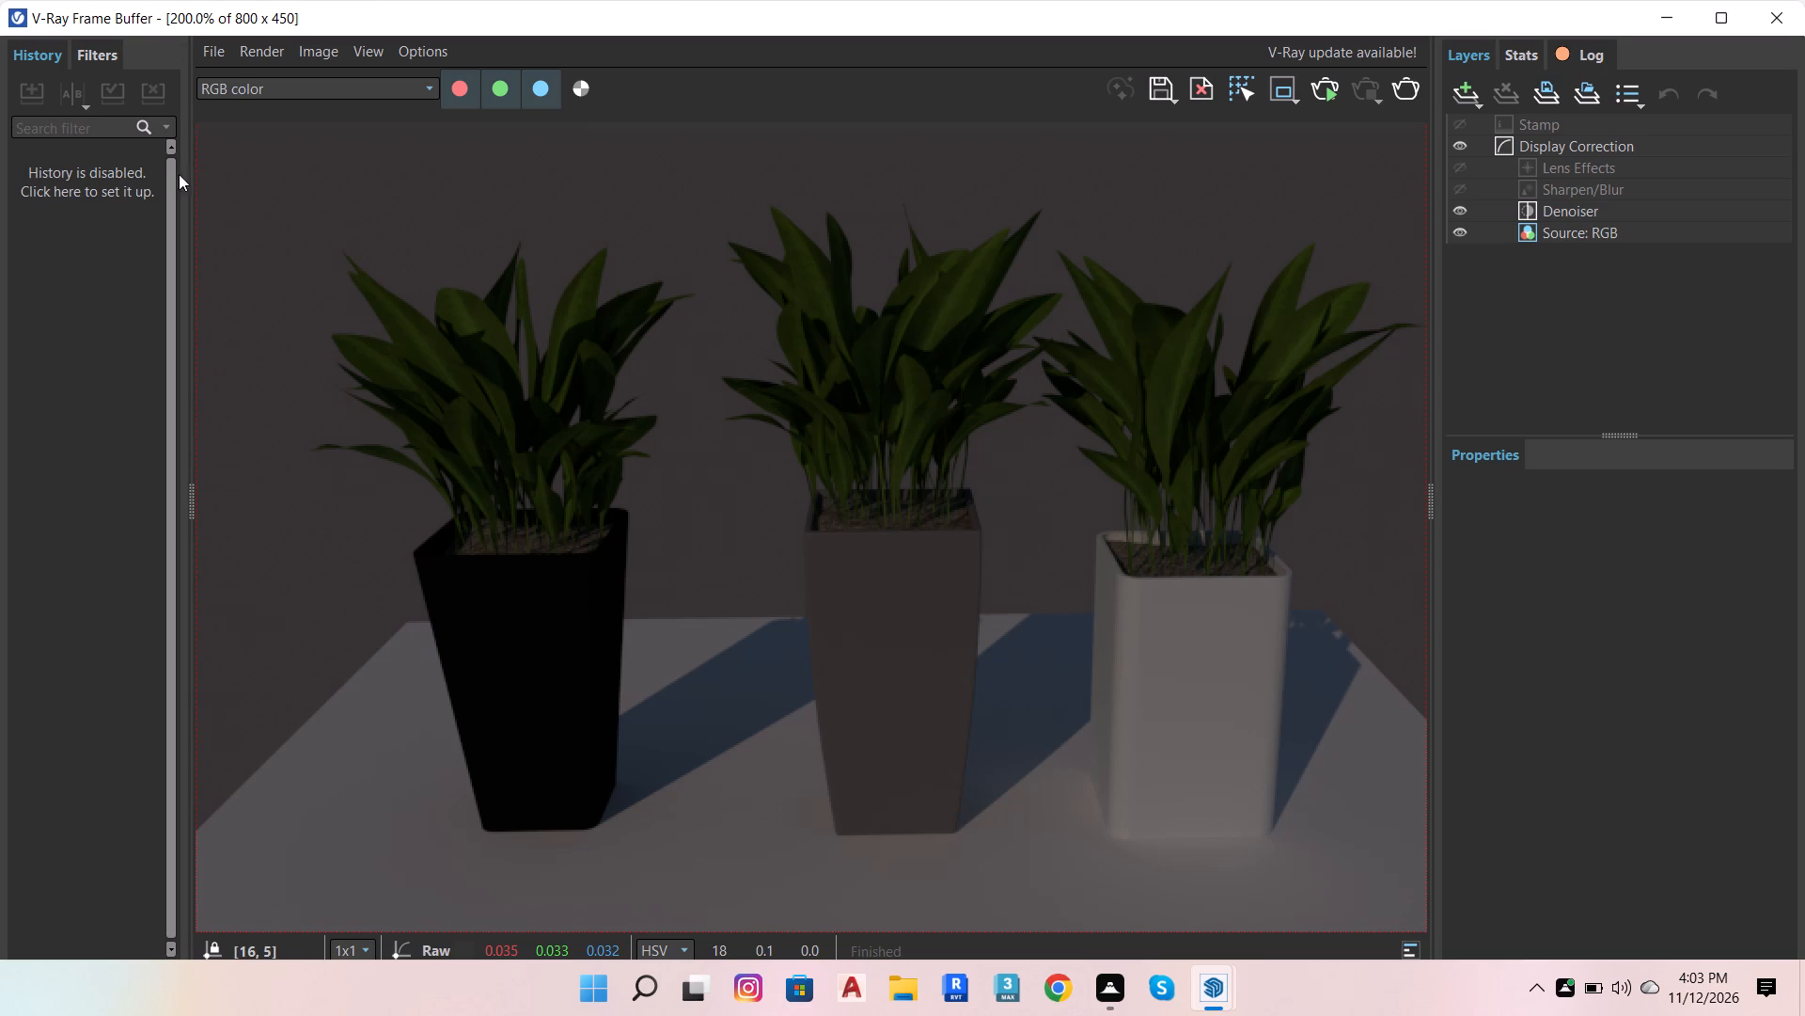
# Examine the finished render up close, checking the planters, the plant stems and the shadows on the floor.
pyautogui.scroll(2, 1025, 615)
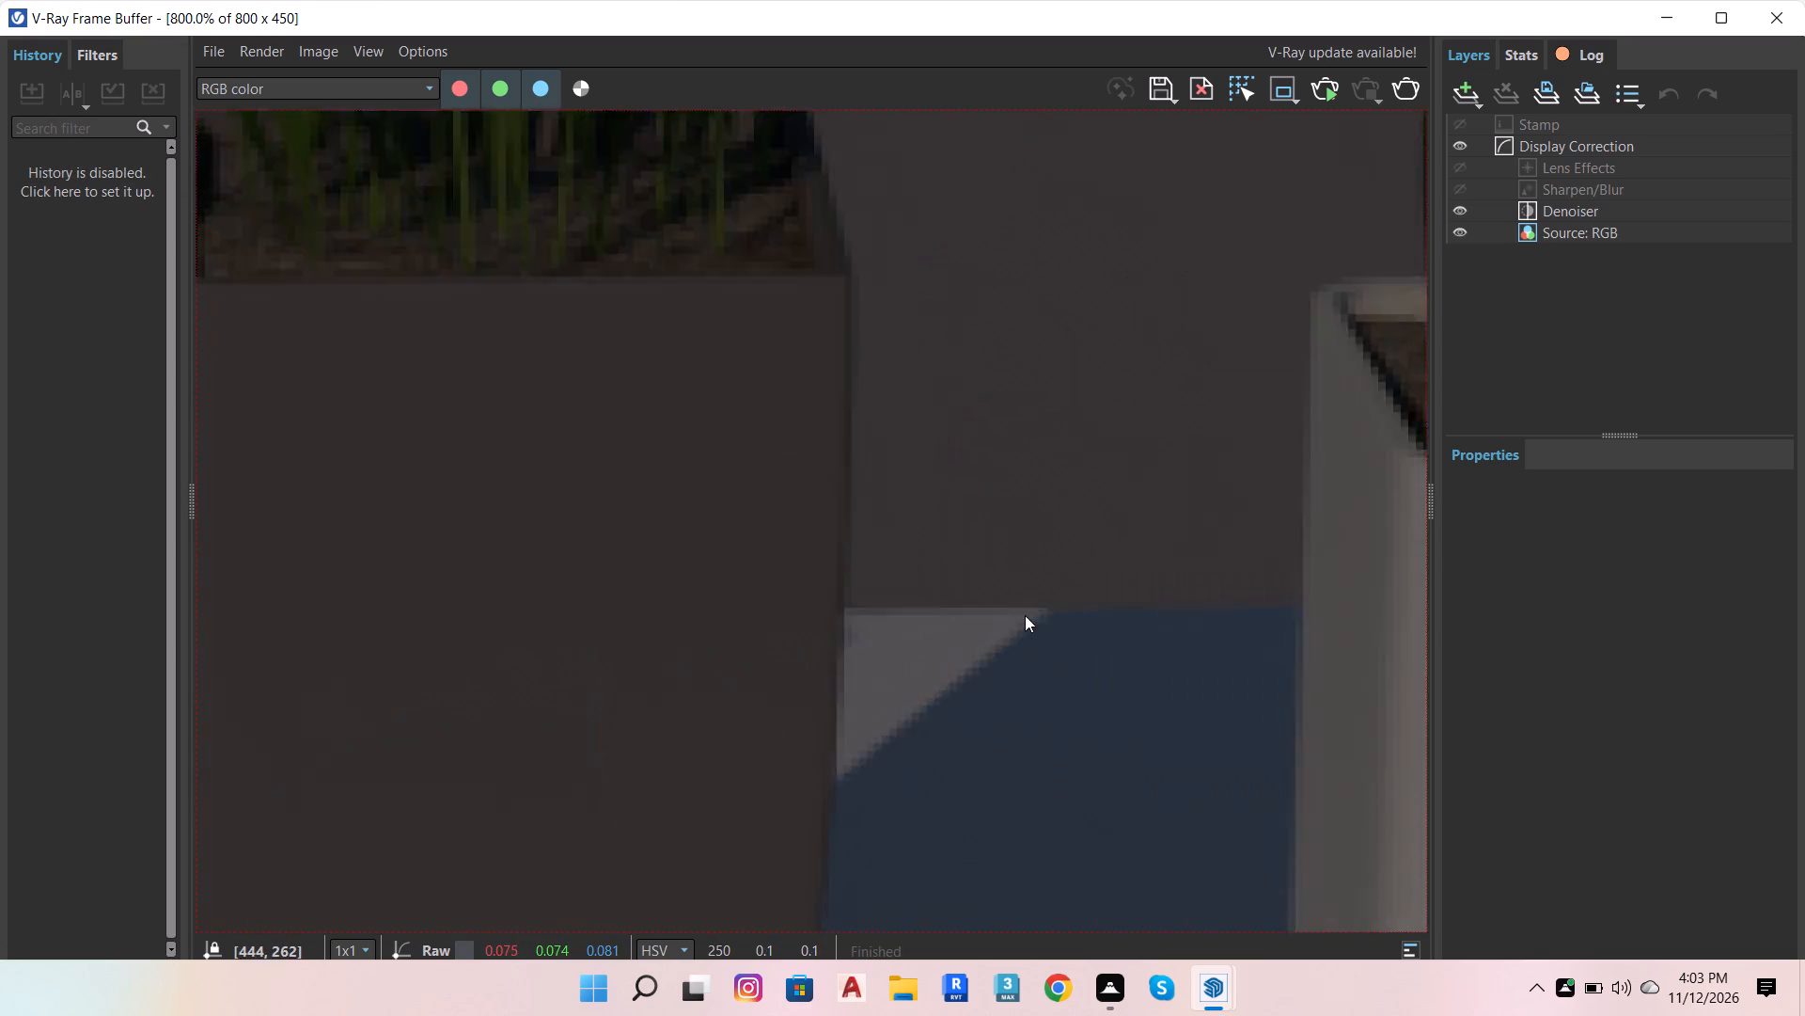
pyautogui.scroll(1, 1025, 615)
pyautogui.scroll(-5, 1028, 616)
pyautogui.scroll(3, 915, 518)
pyautogui.scroll(-2, 941, 499)
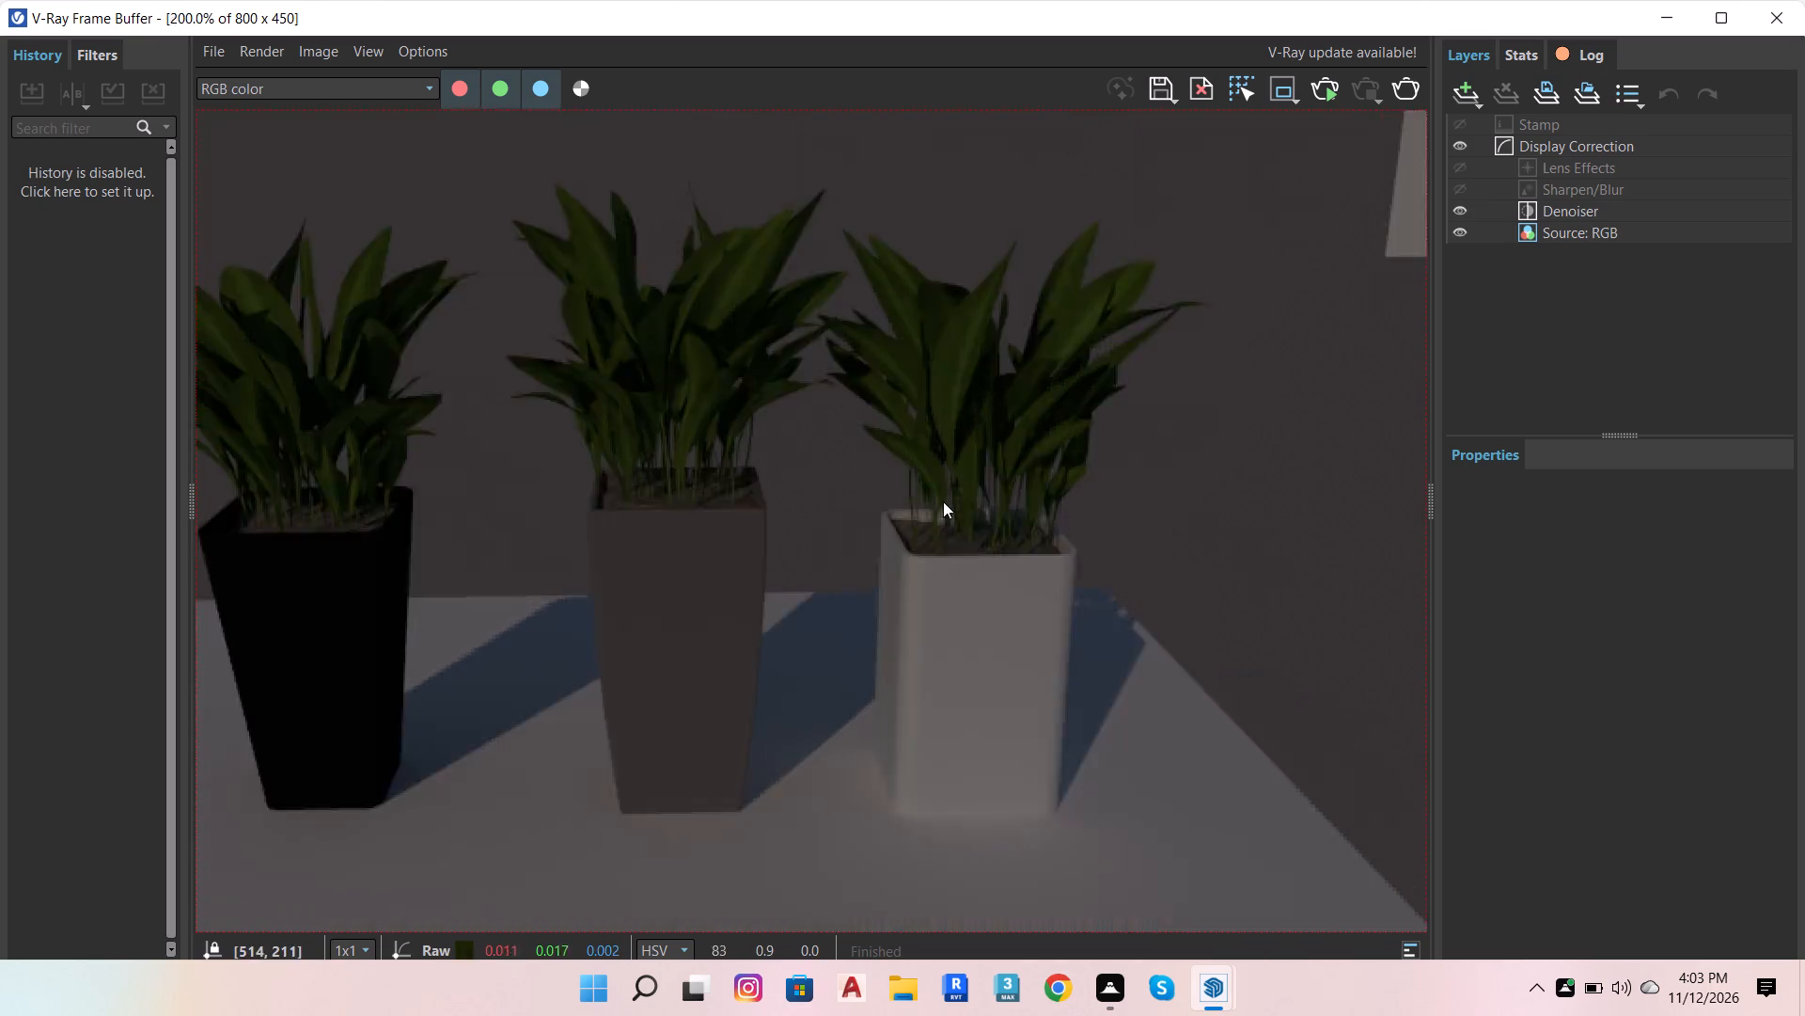
pyautogui.scroll(5, 934, 452)
pyautogui.scroll(-4, 790, 459)
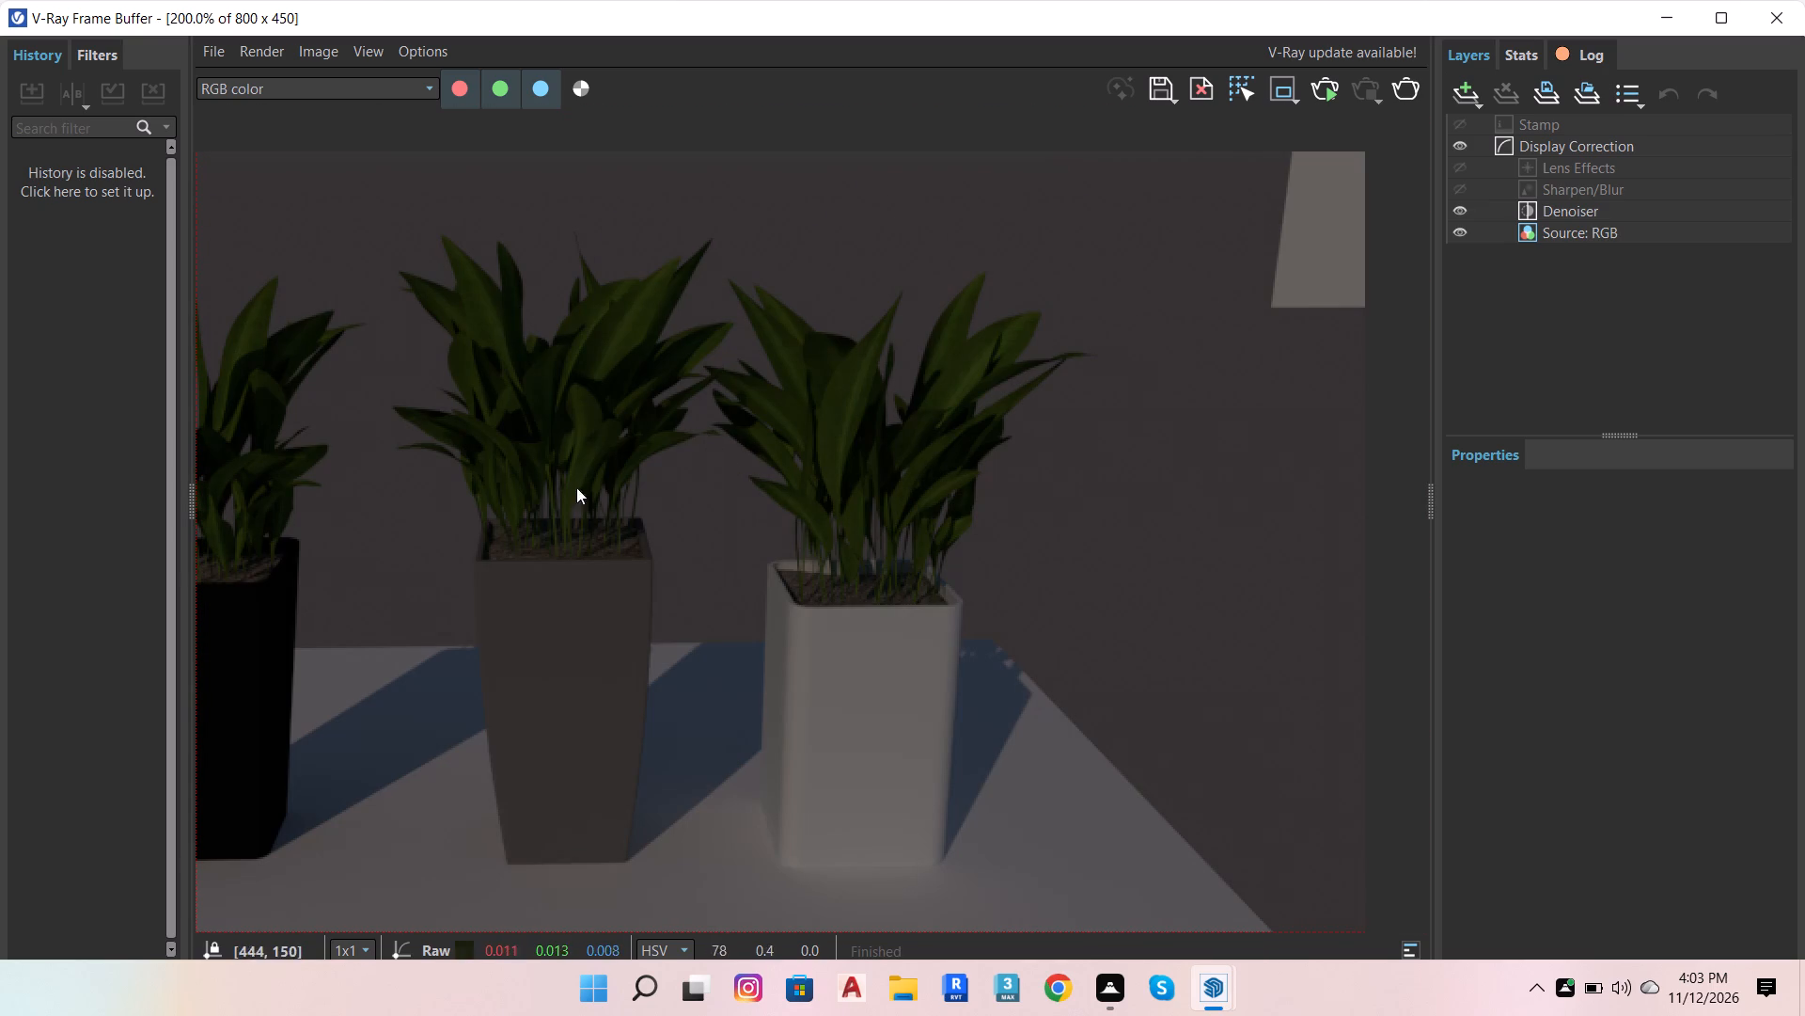
pyautogui.scroll(2, 895, 621)
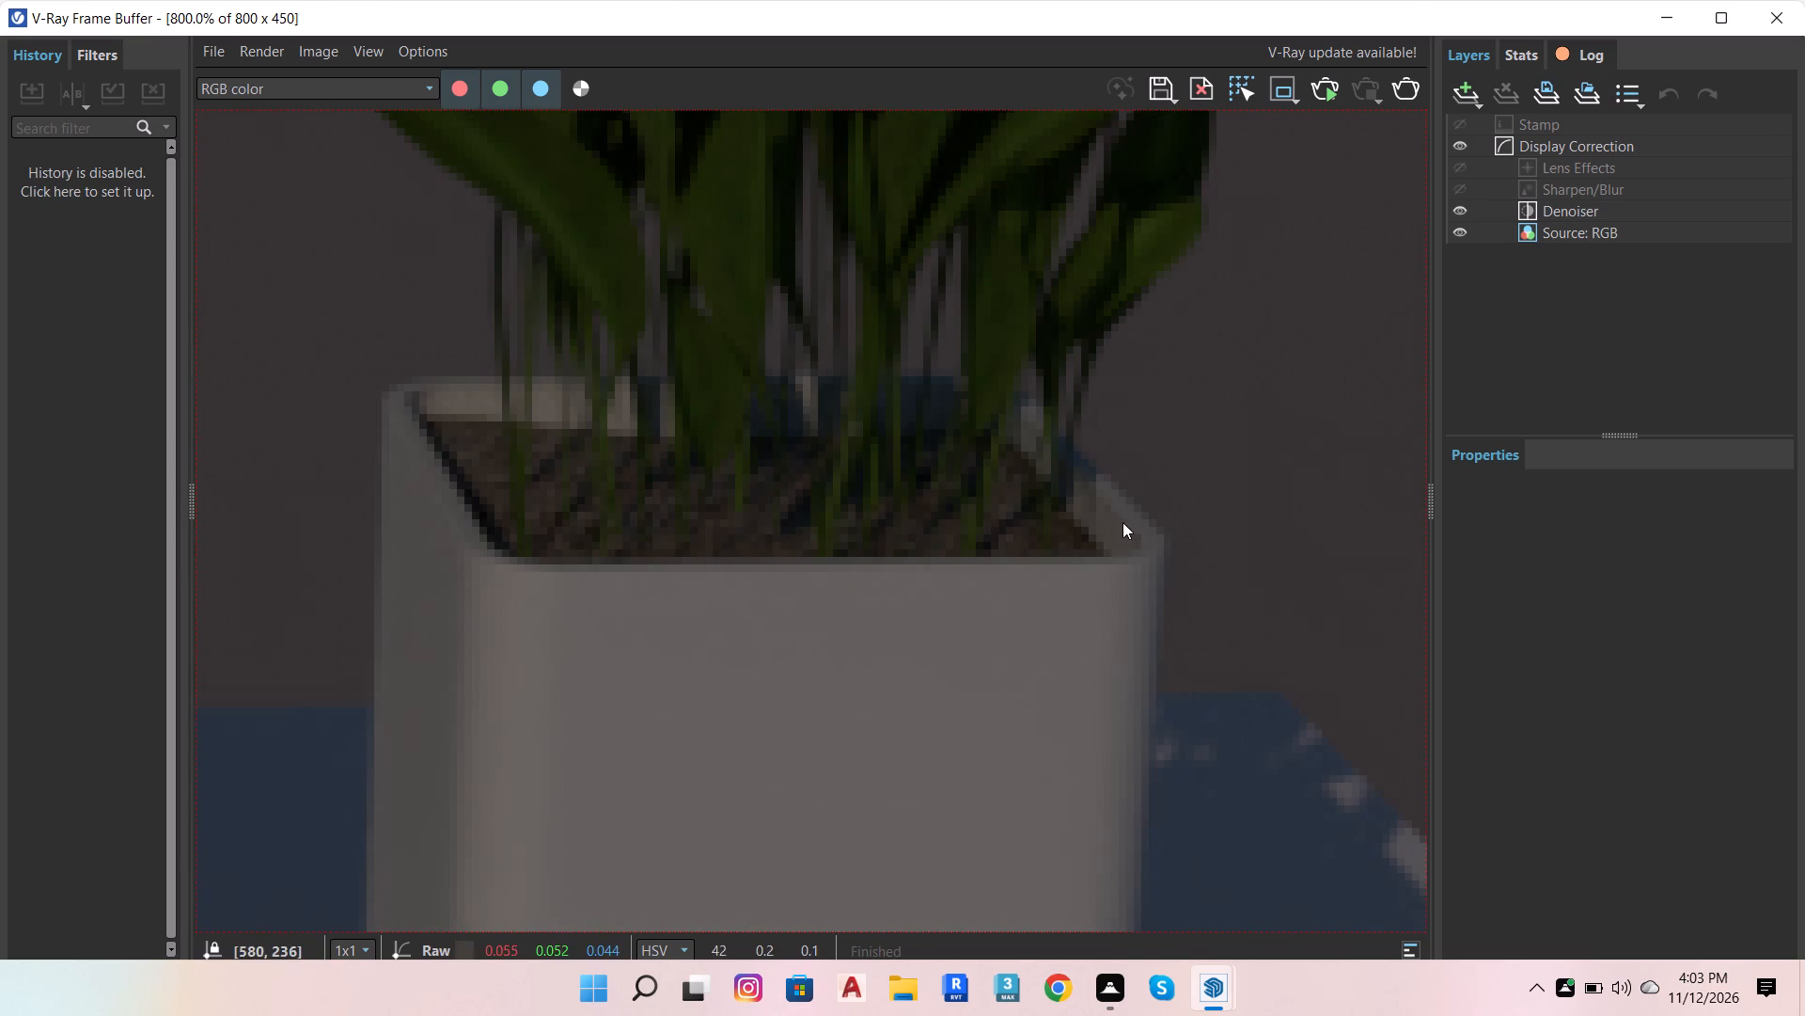
pyautogui.scroll(-3, 1112, 539)
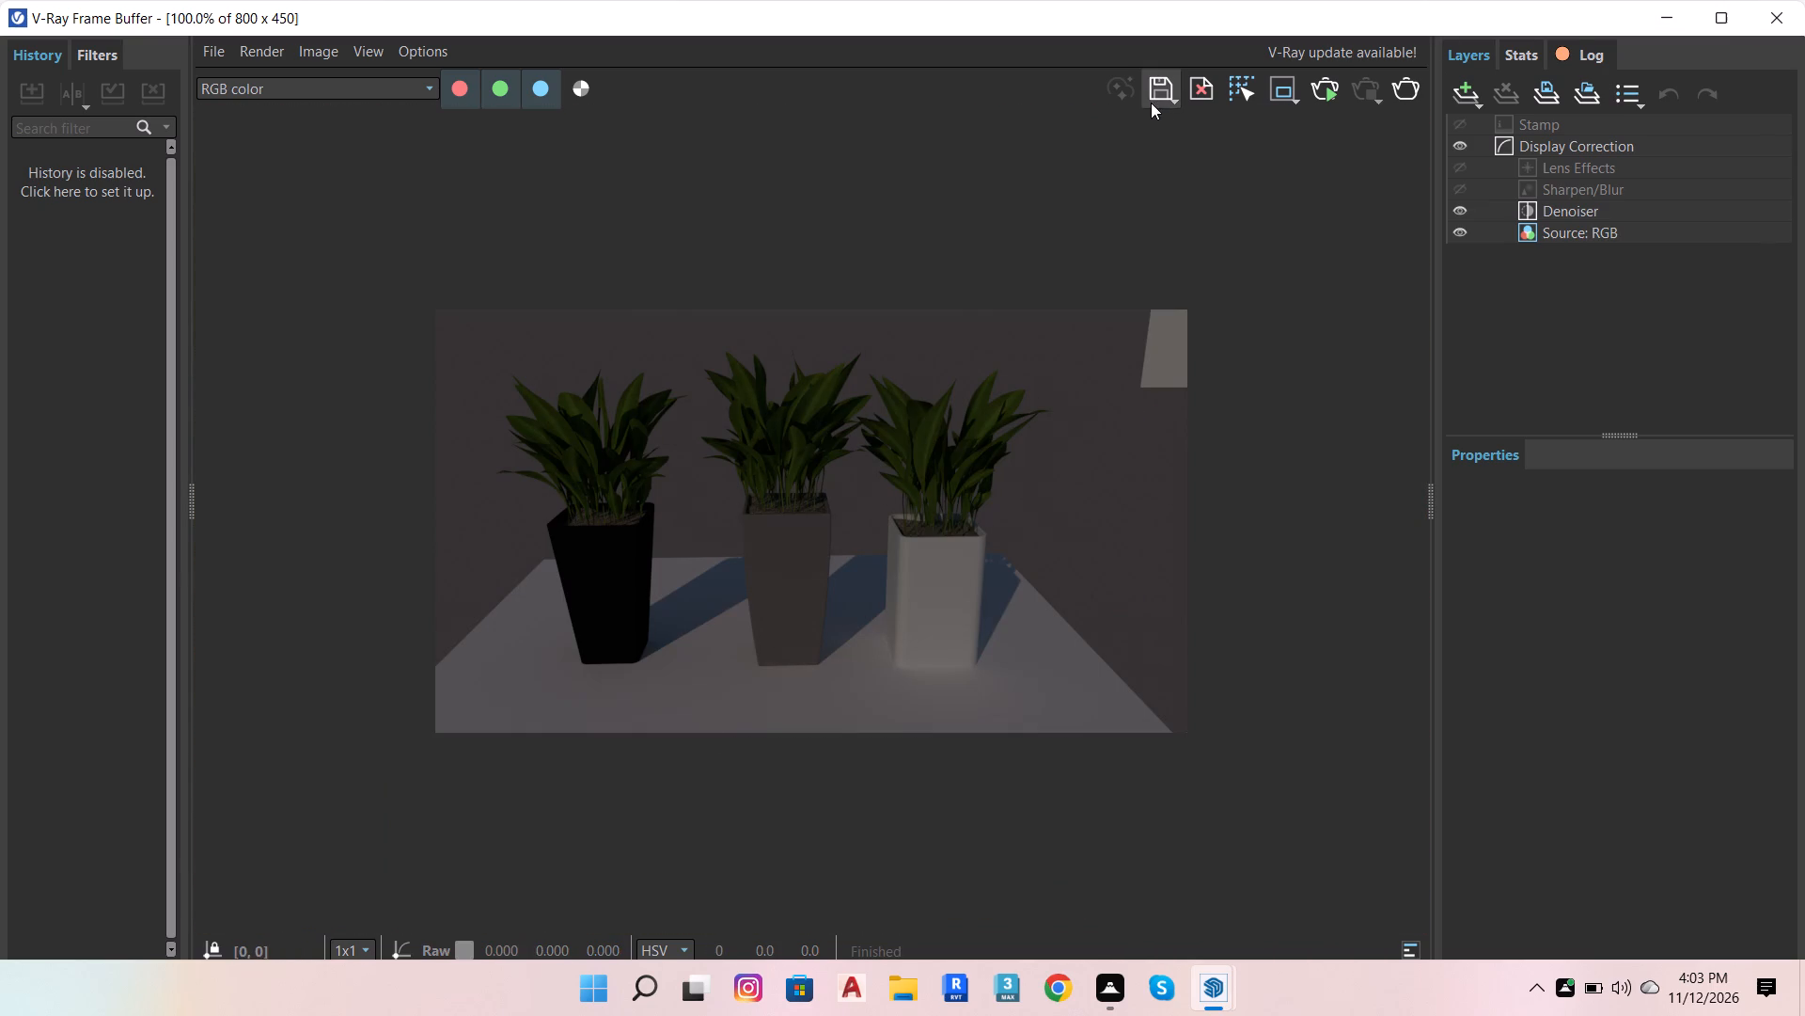
# Save the render as a PNG named idk5 in the pinterest folder and close the frame buffer.
pyautogui.click(1155, 96)
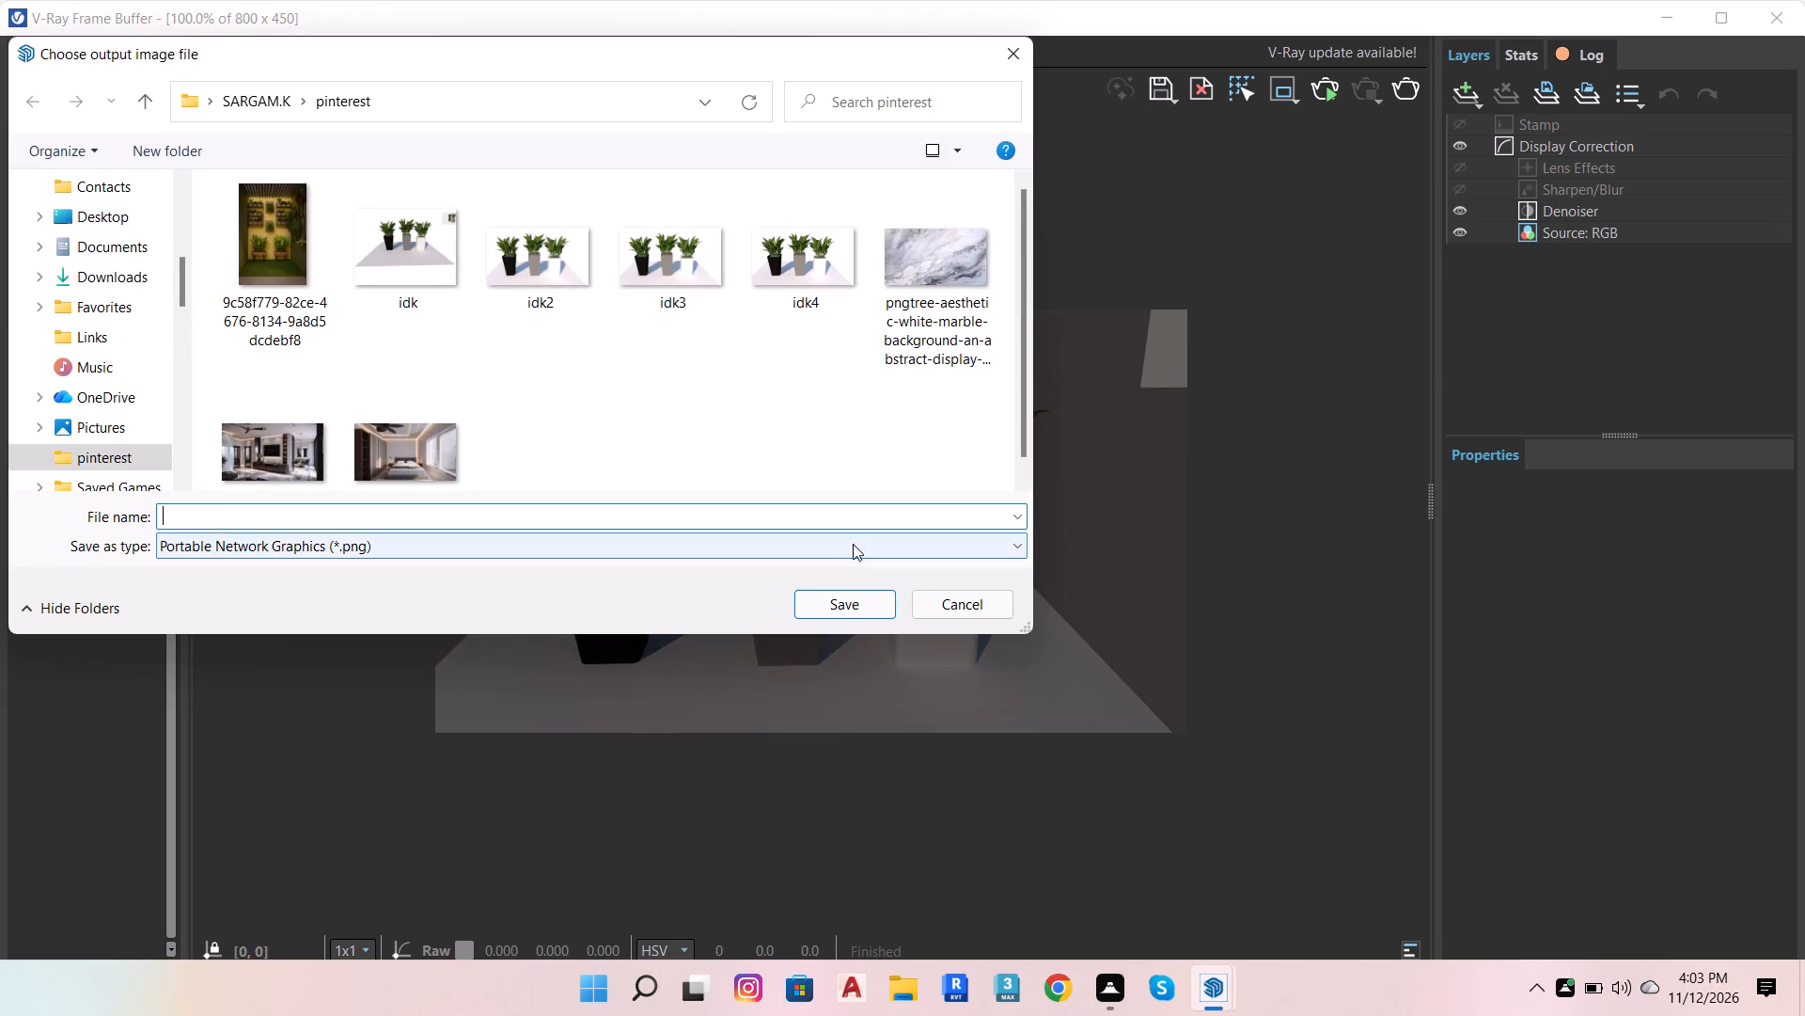
pyautogui.click(482, 523)
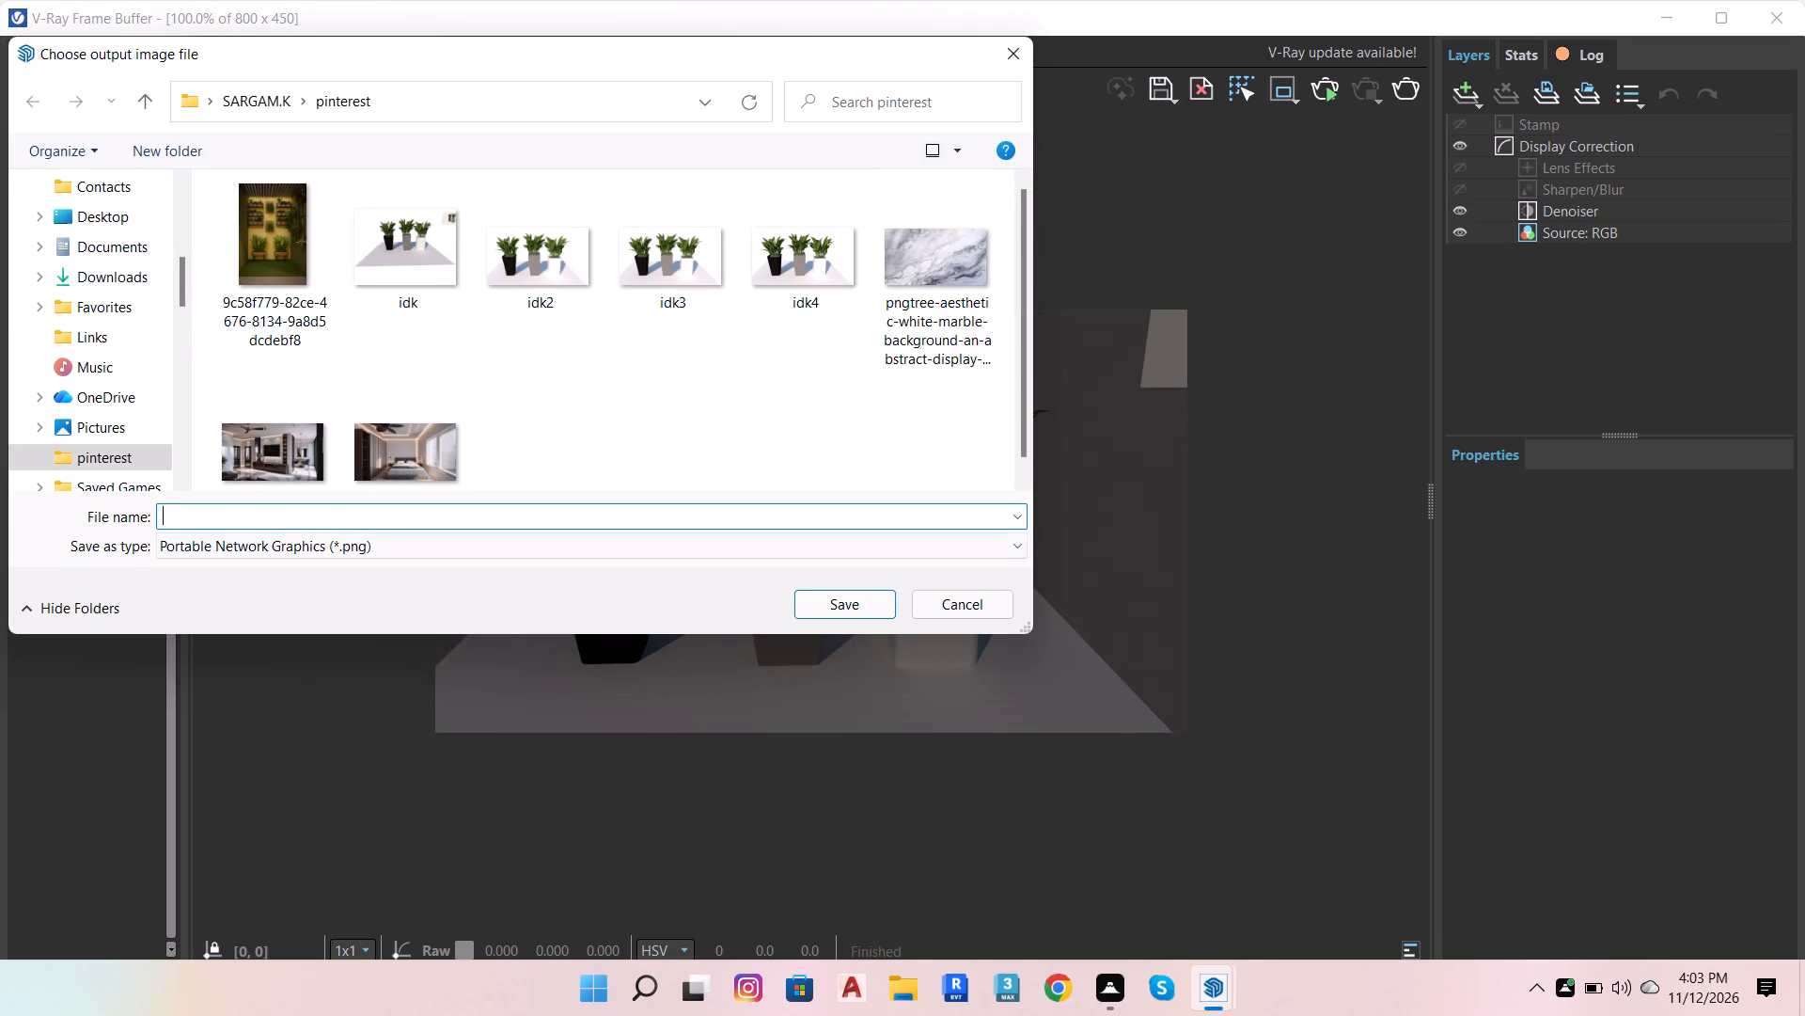
pyautogui.write('id')
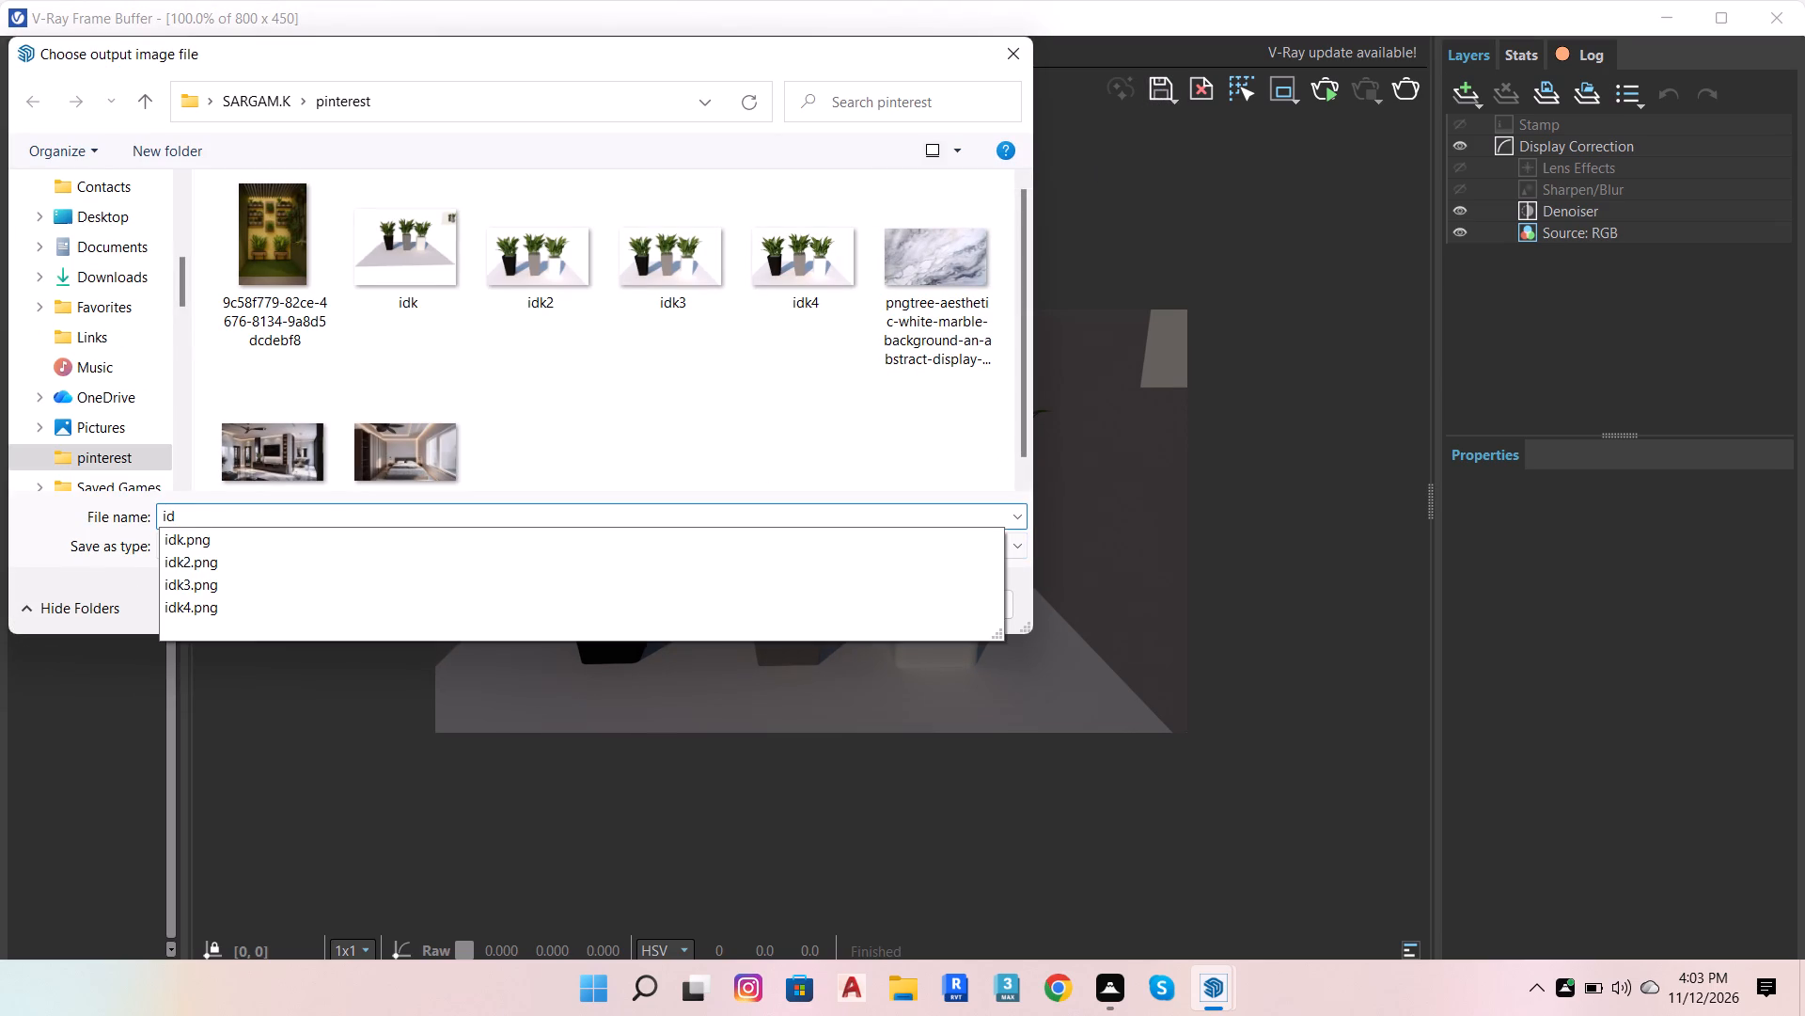
pyautogui.press('k')
pyautogui.press('5')
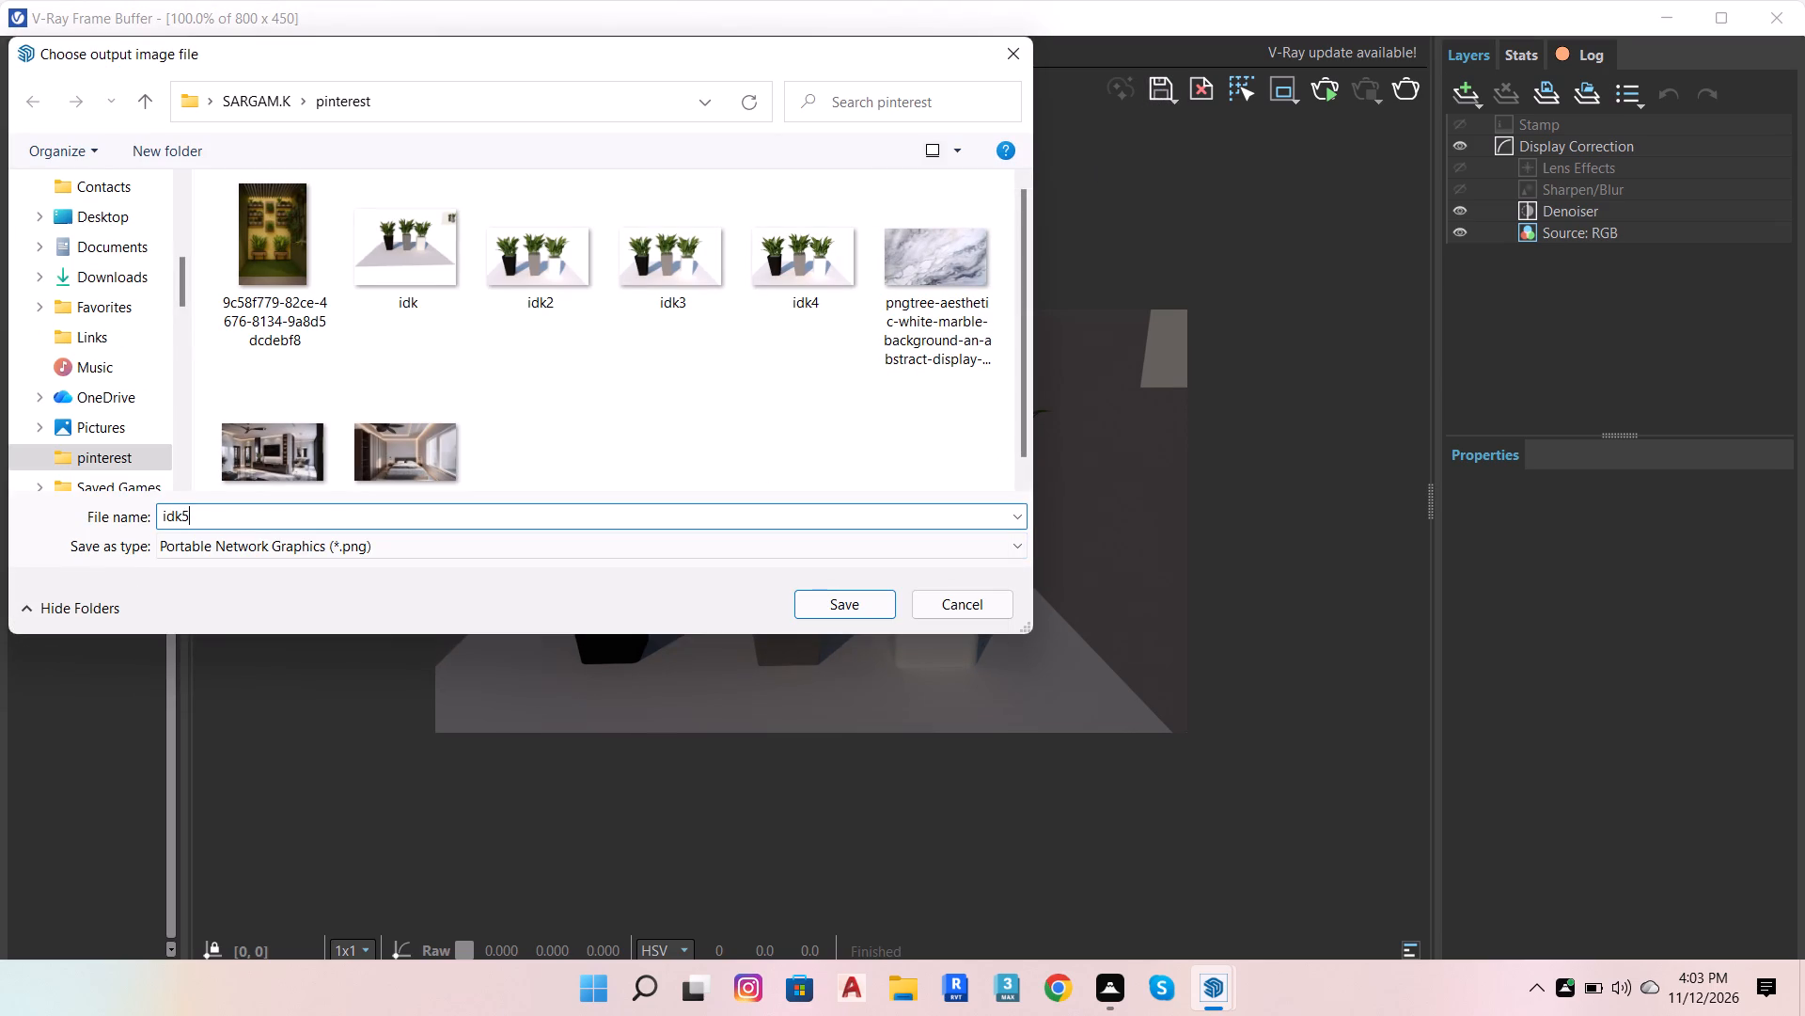
pyautogui.press('Return')
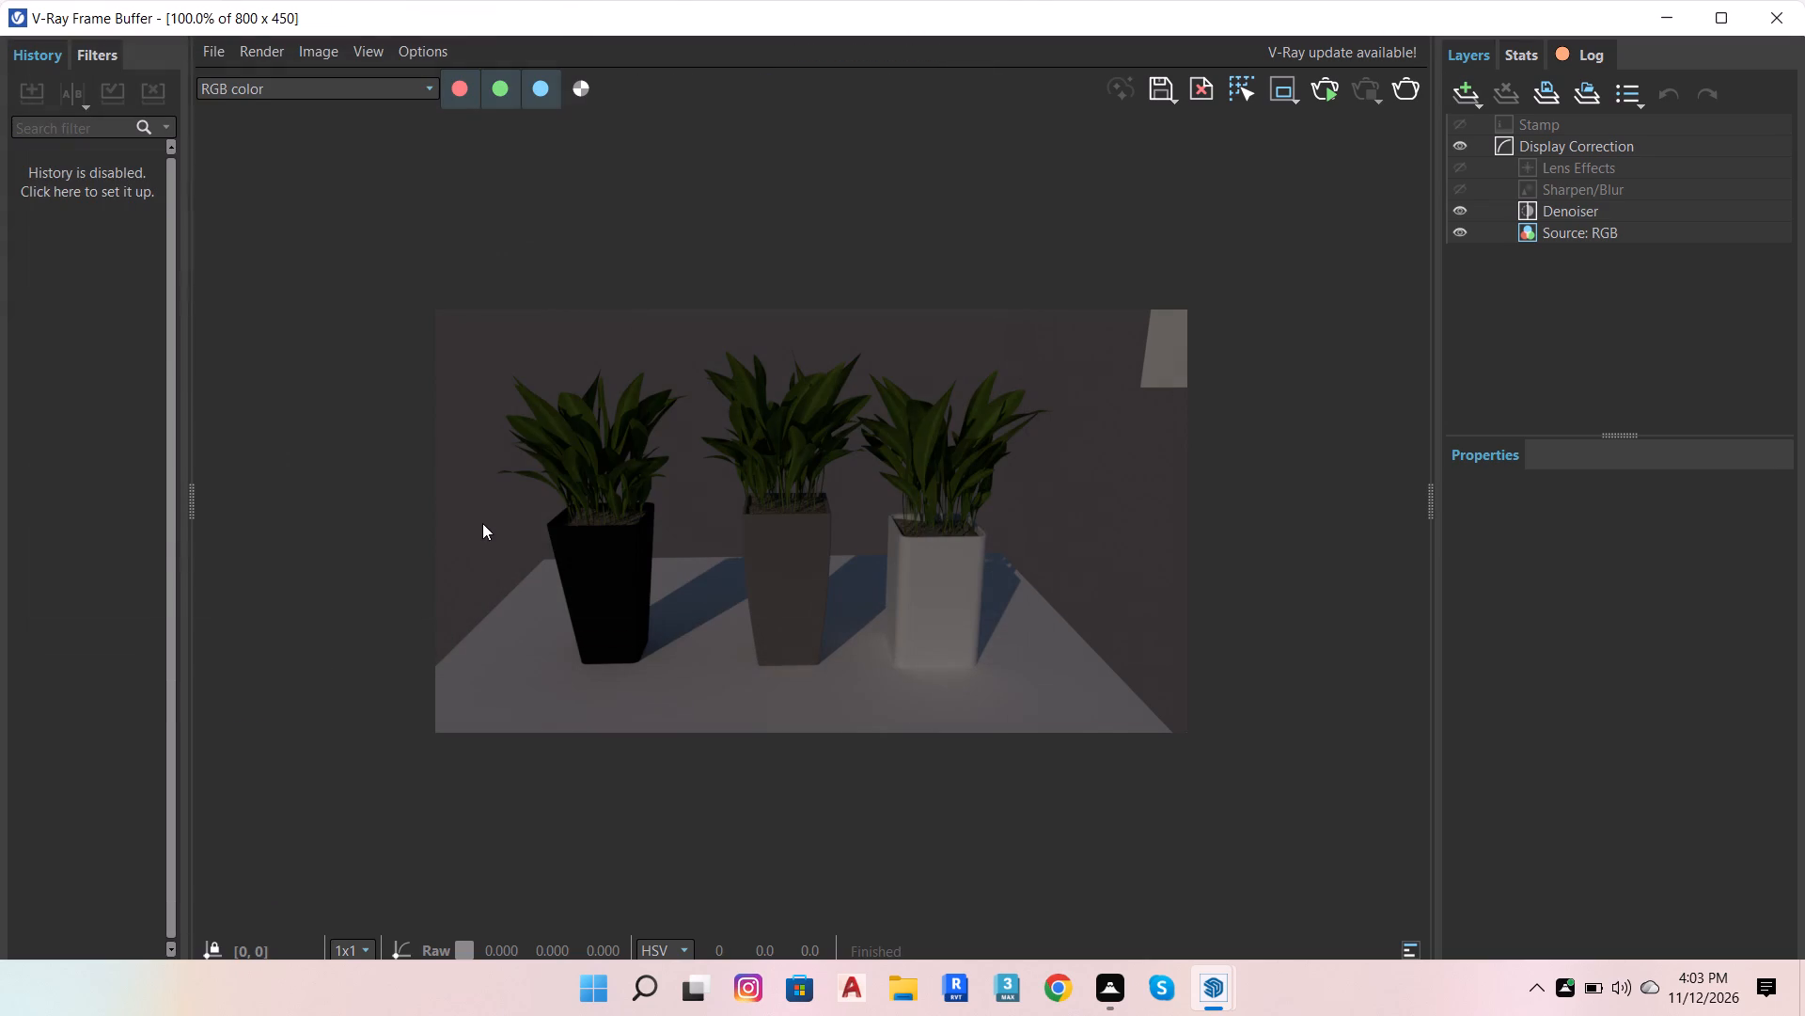
pyautogui.click(1795, 4)
# Delete the plant reference picture and the floor plane from inside the planter group, keeping only the three potted plants.
pyautogui.scroll(-10, 934, 477)
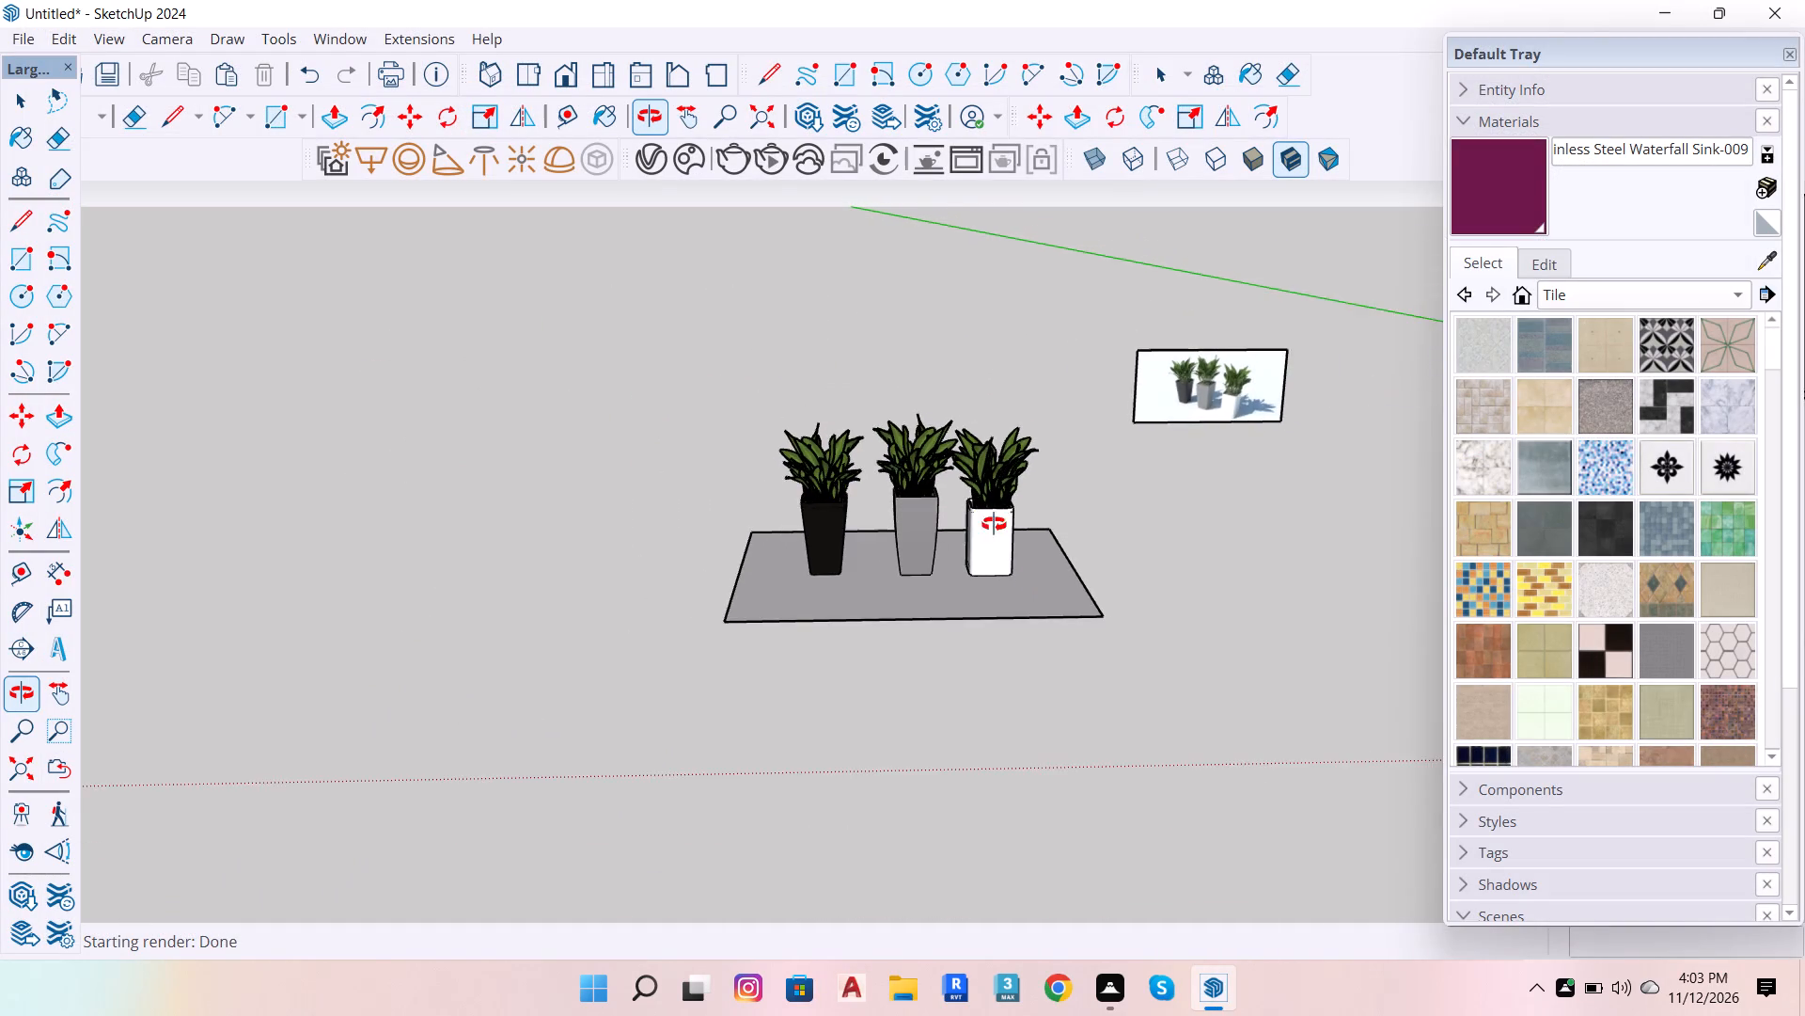
pyautogui.moveTo(997, 521); pyautogui.dragTo(1028, 626)
pyautogui.press('space')
pyautogui.click(1236, 334)
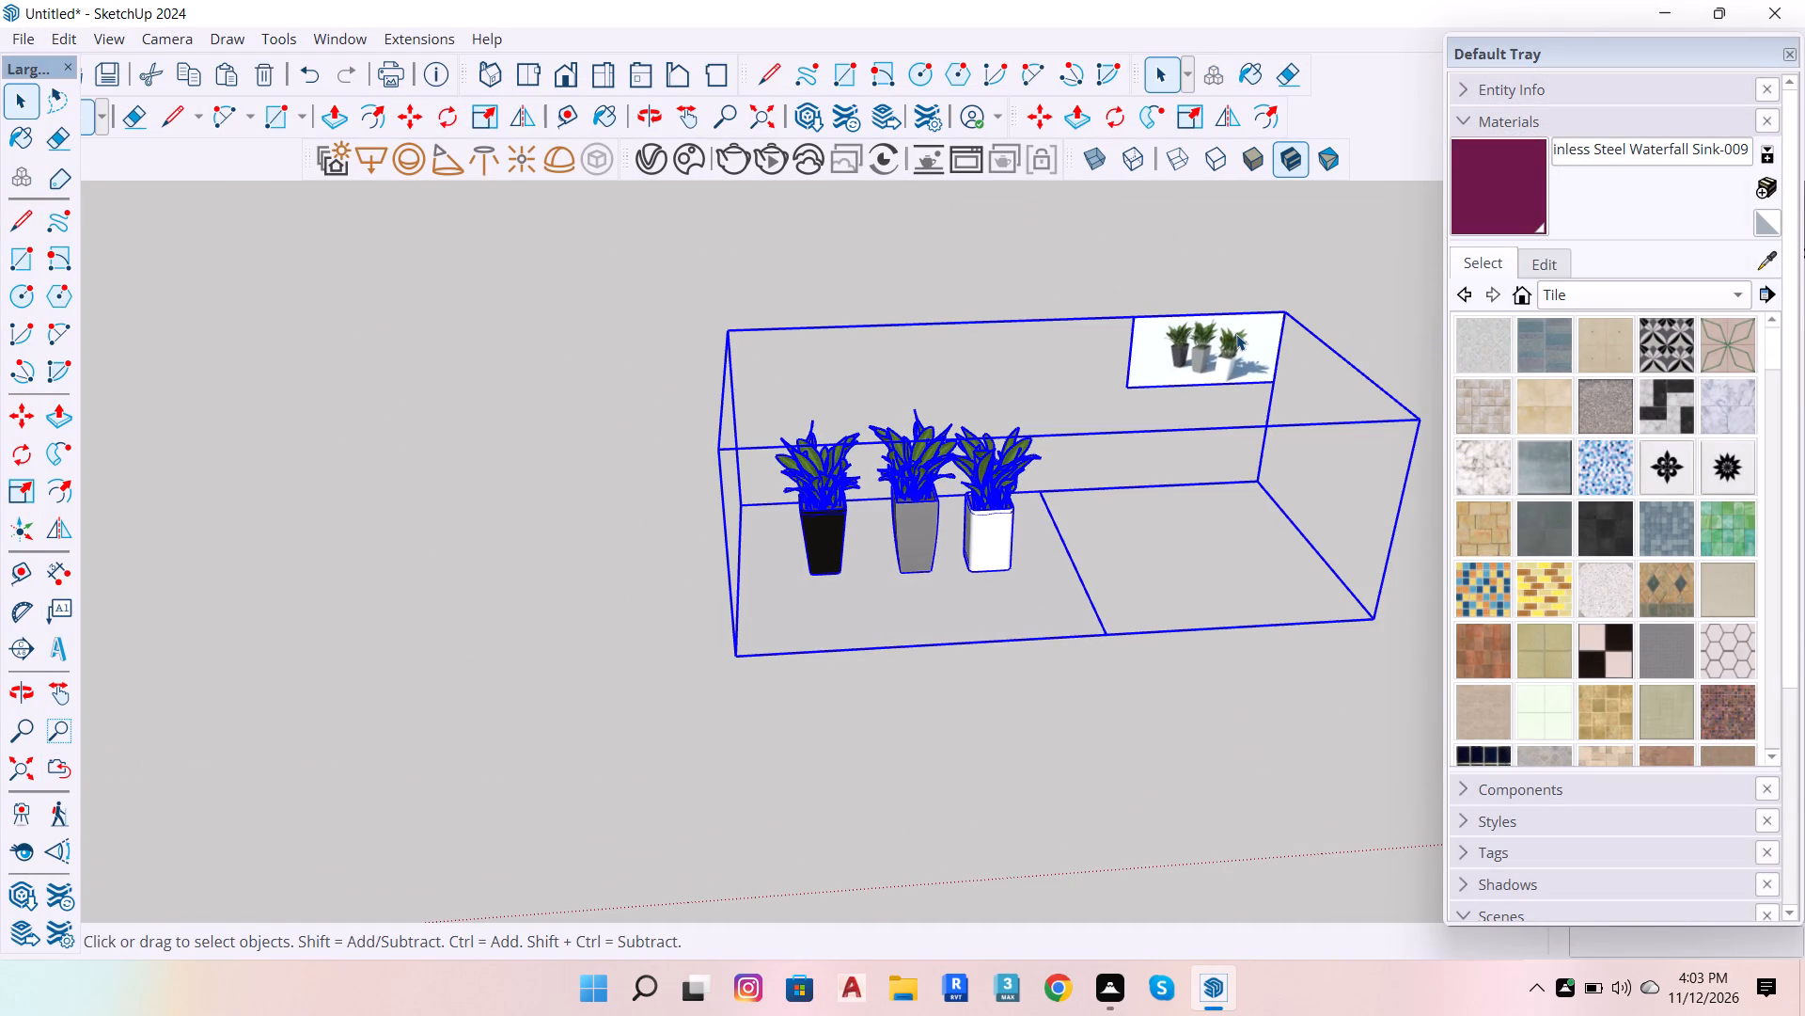
pyautogui.doubleClick(1236, 334)
pyautogui.click(1236, 334)
pyautogui.press('Delete')
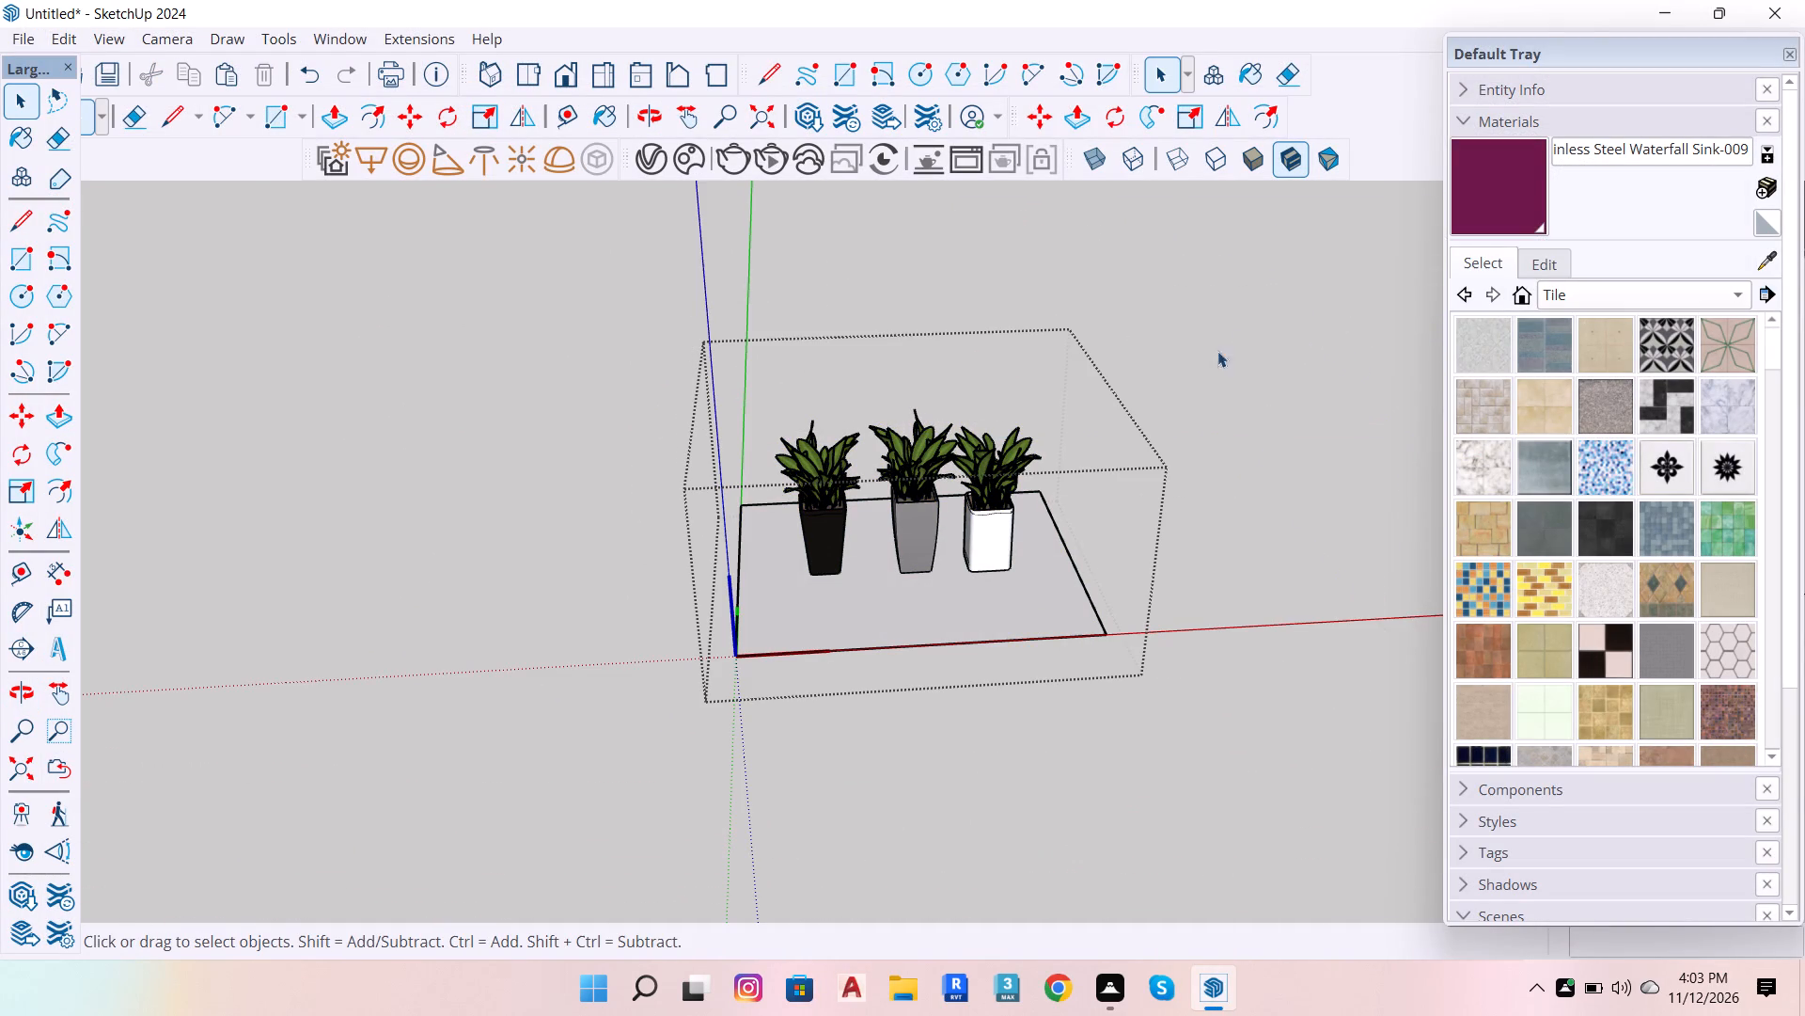
pyautogui.click(1022, 604)
pyautogui.press('Delete')
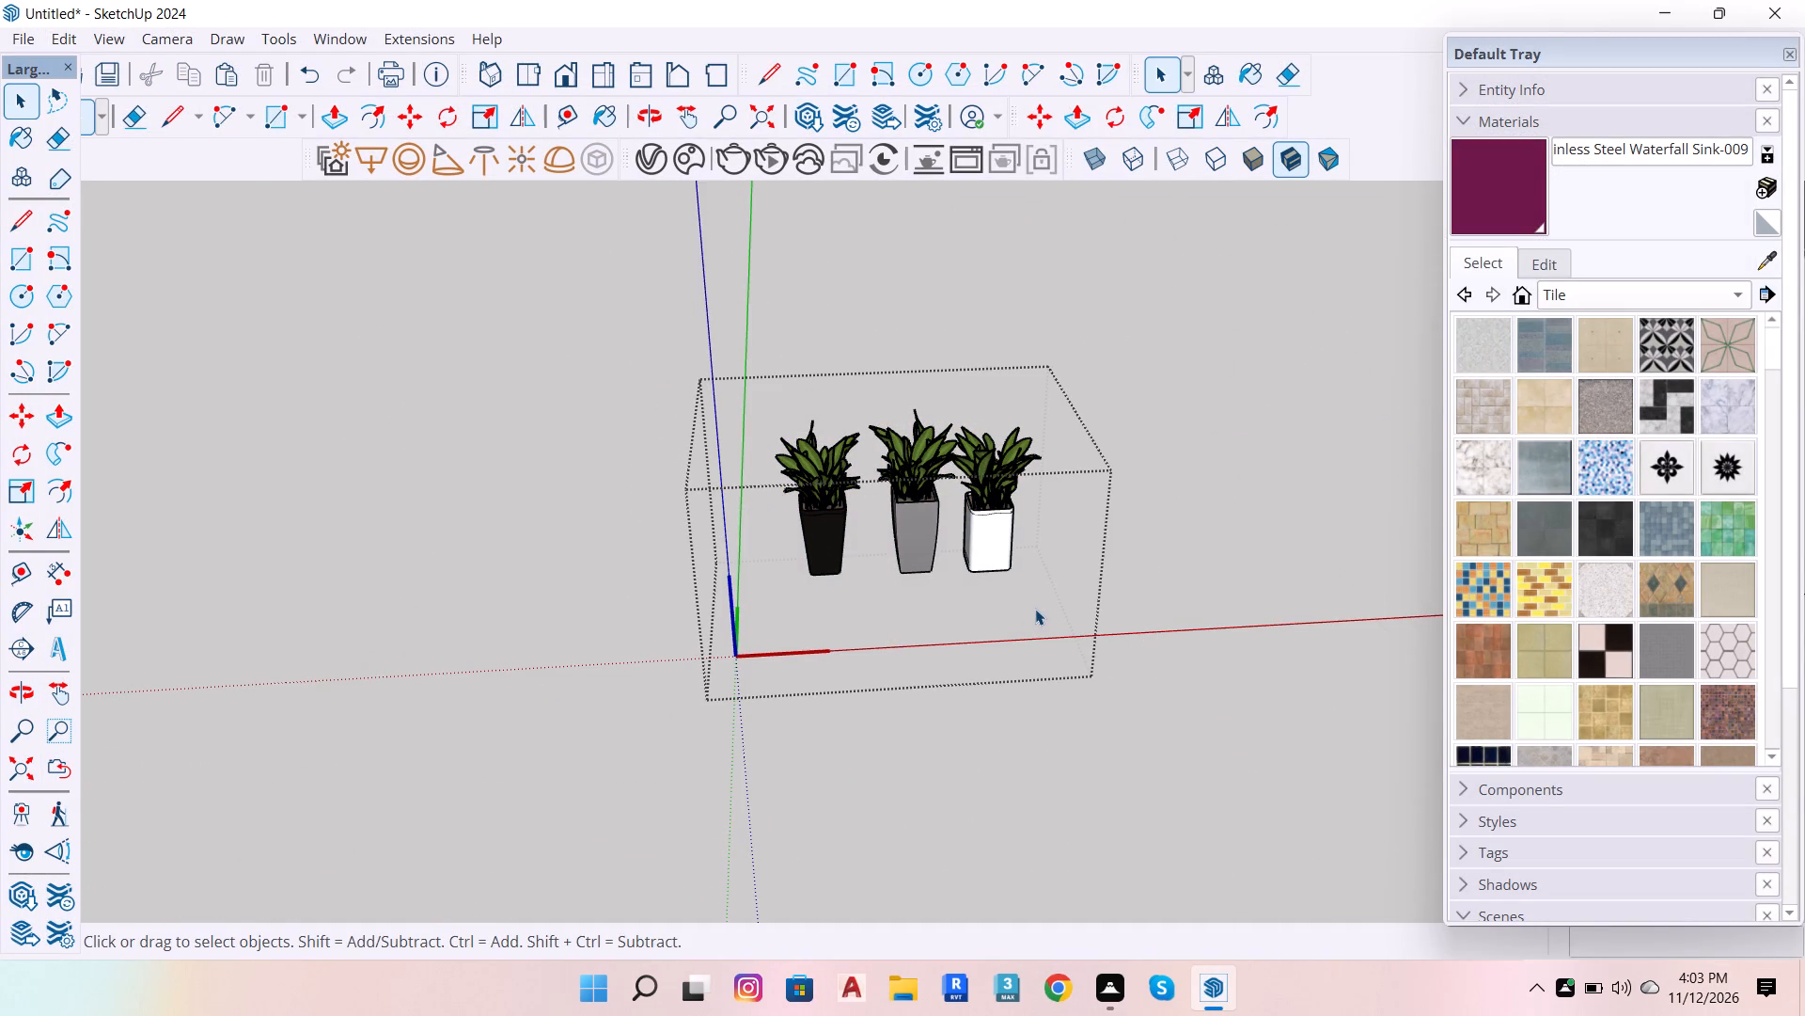
pyautogui.doubleClick(1059, 583)
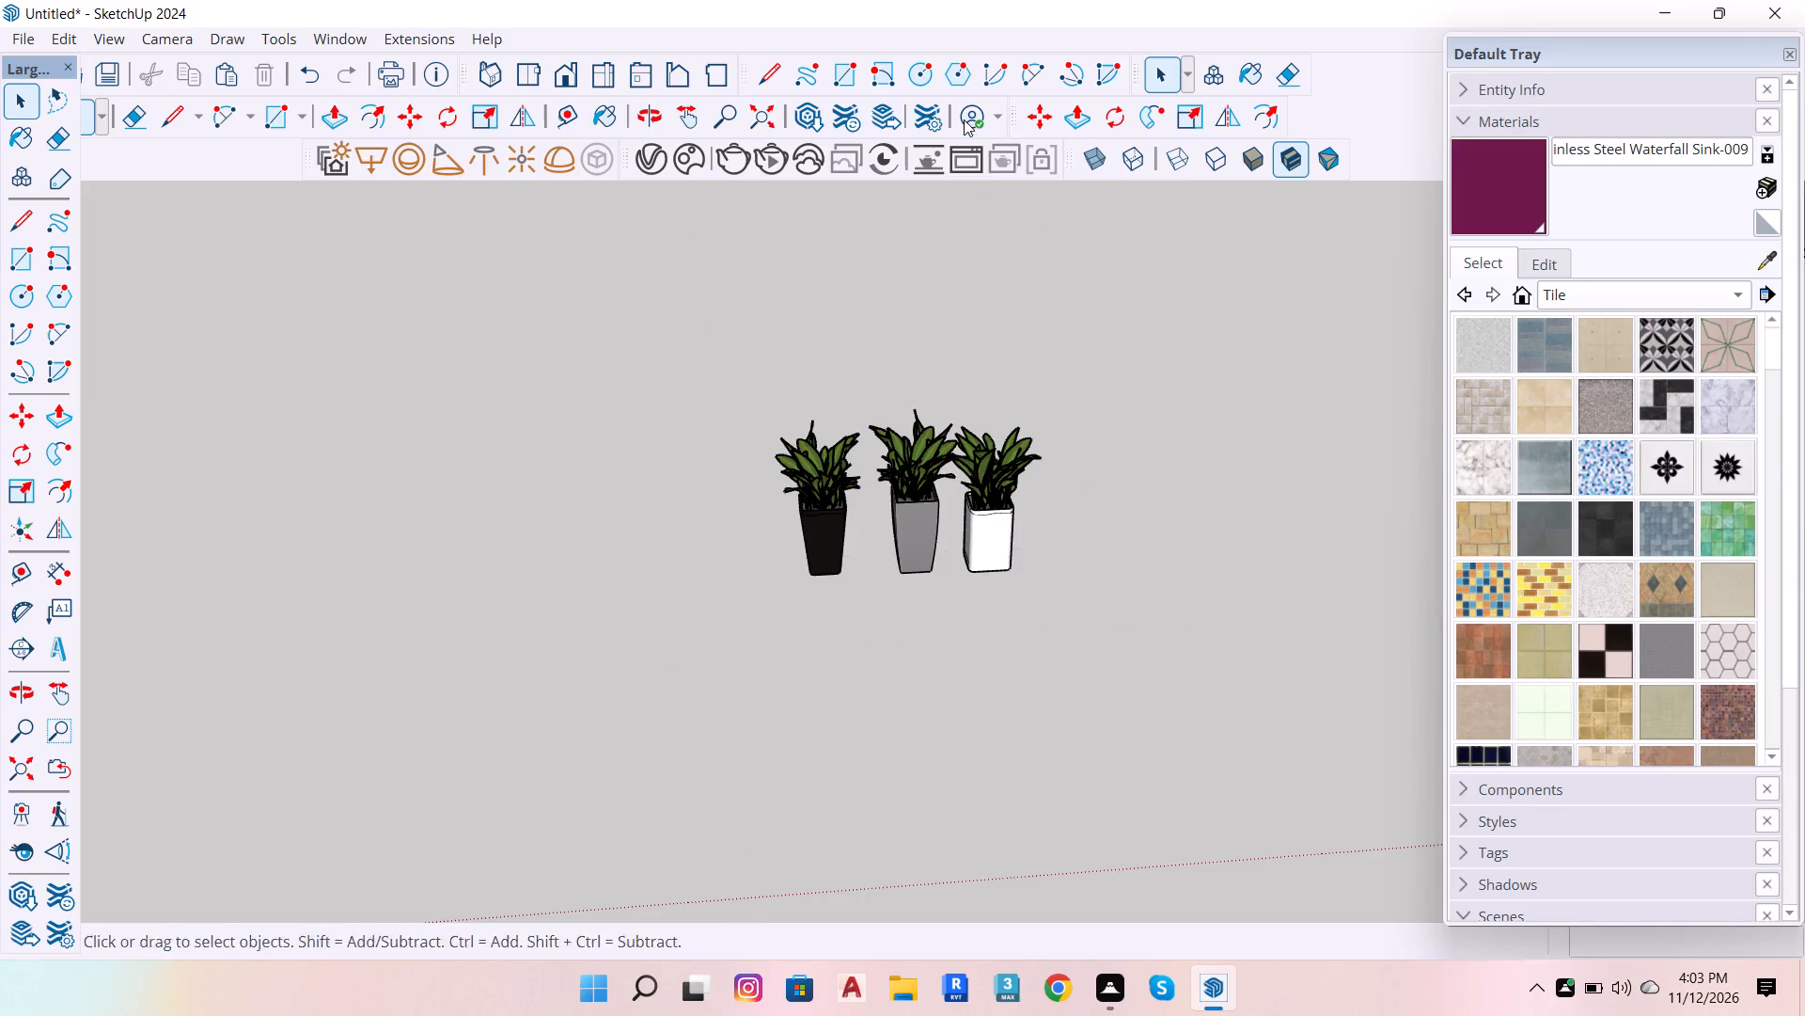
# Sign out of the SketchUp account and close the browser's sign-out page.
pyautogui.click(964, 119)
pyautogui.rightClick(964, 119)
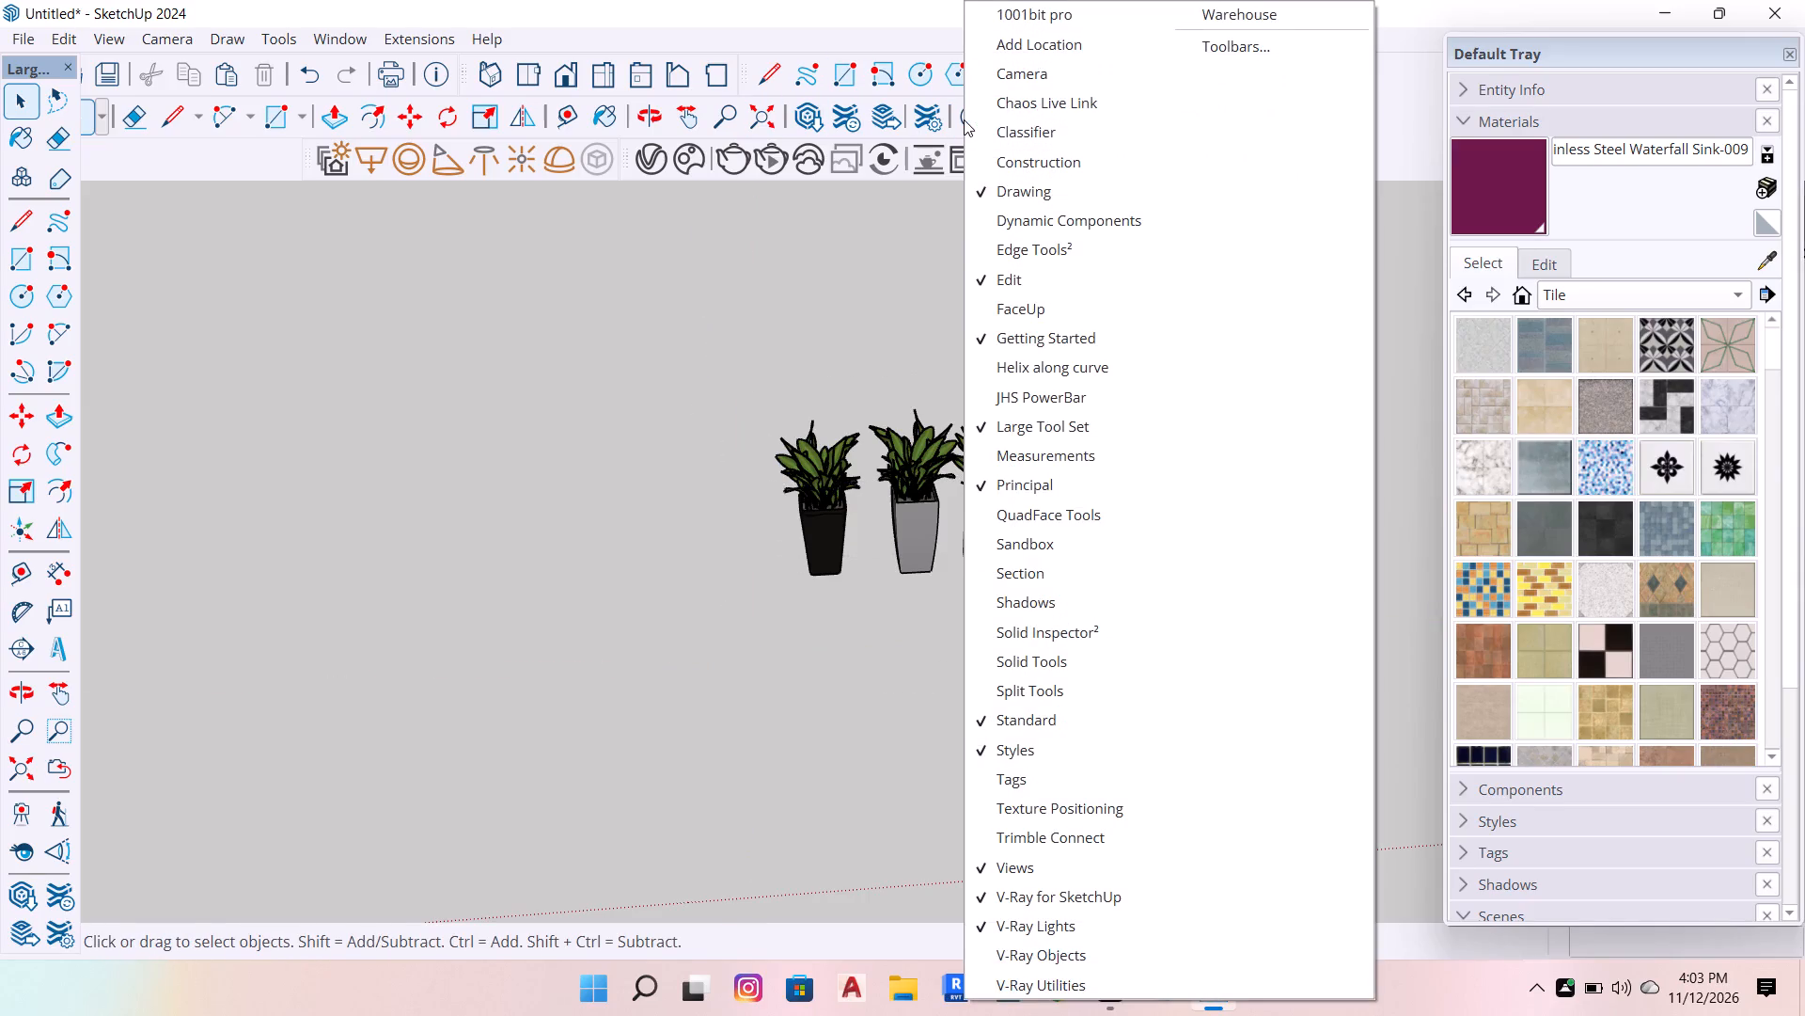
pyautogui.click(964, 119)
pyautogui.click(987, 122)
pyautogui.click(994, 119)
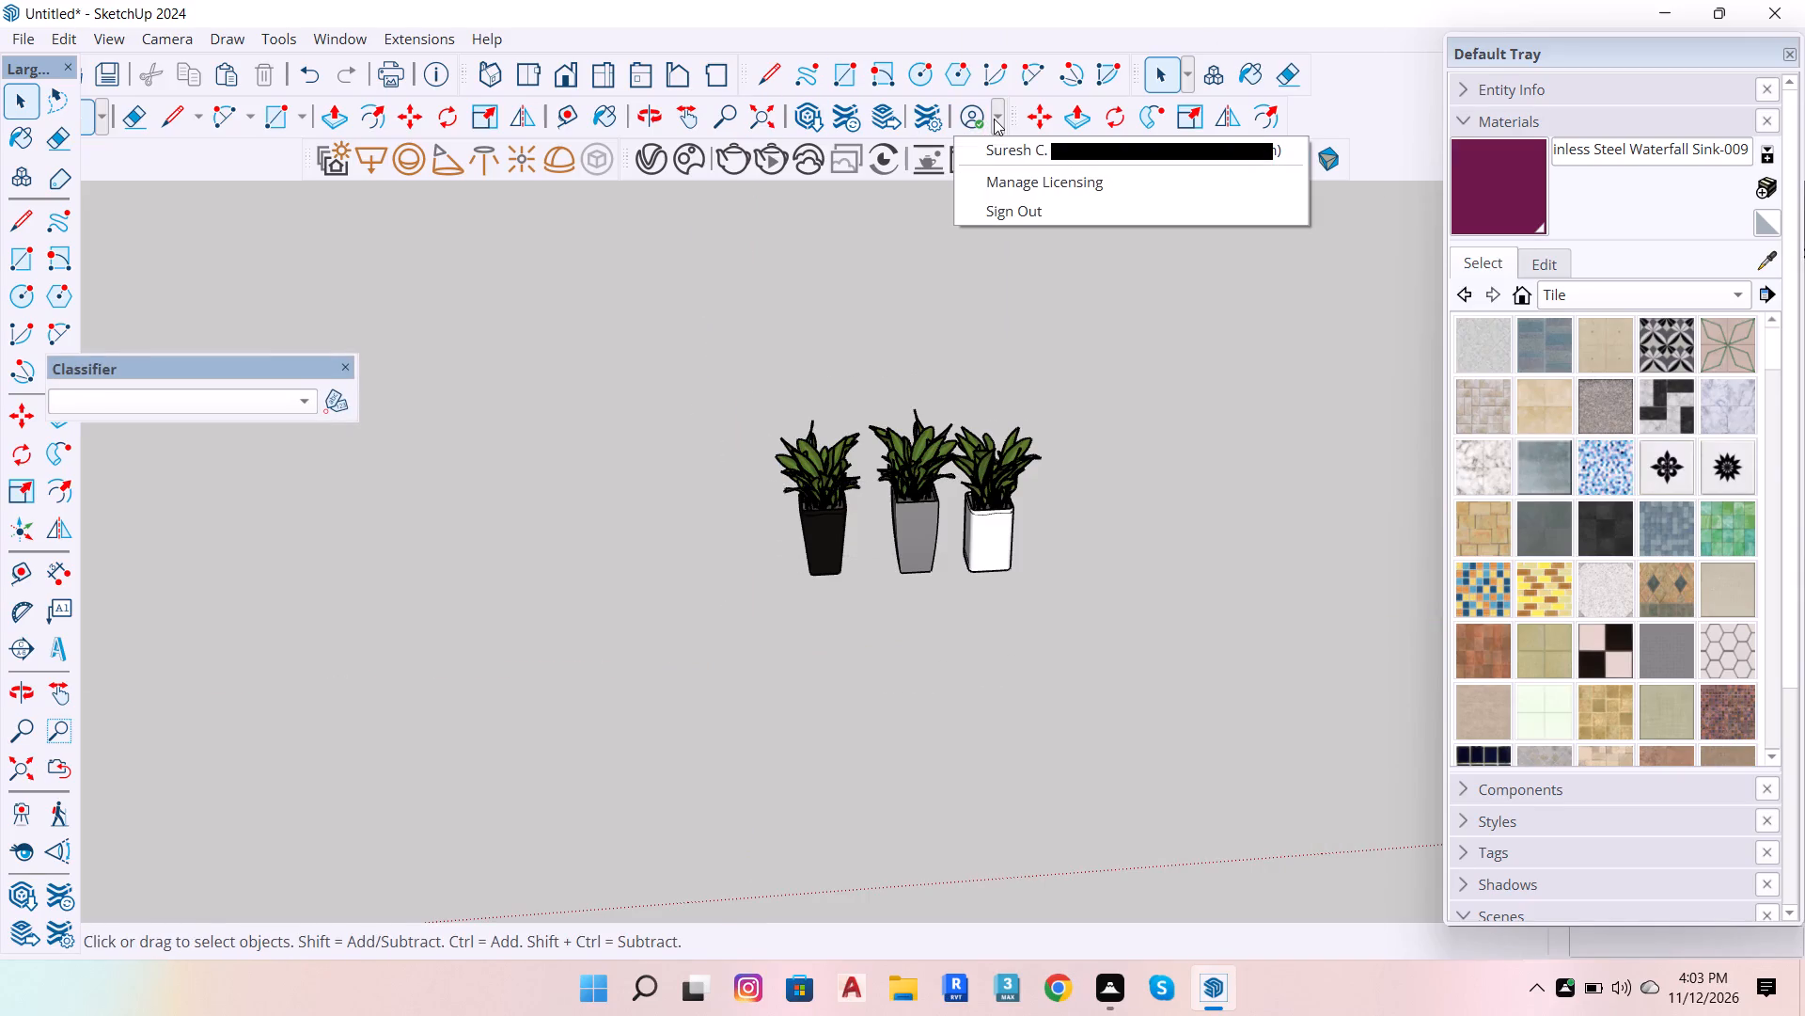
pyautogui.click(1004, 209)
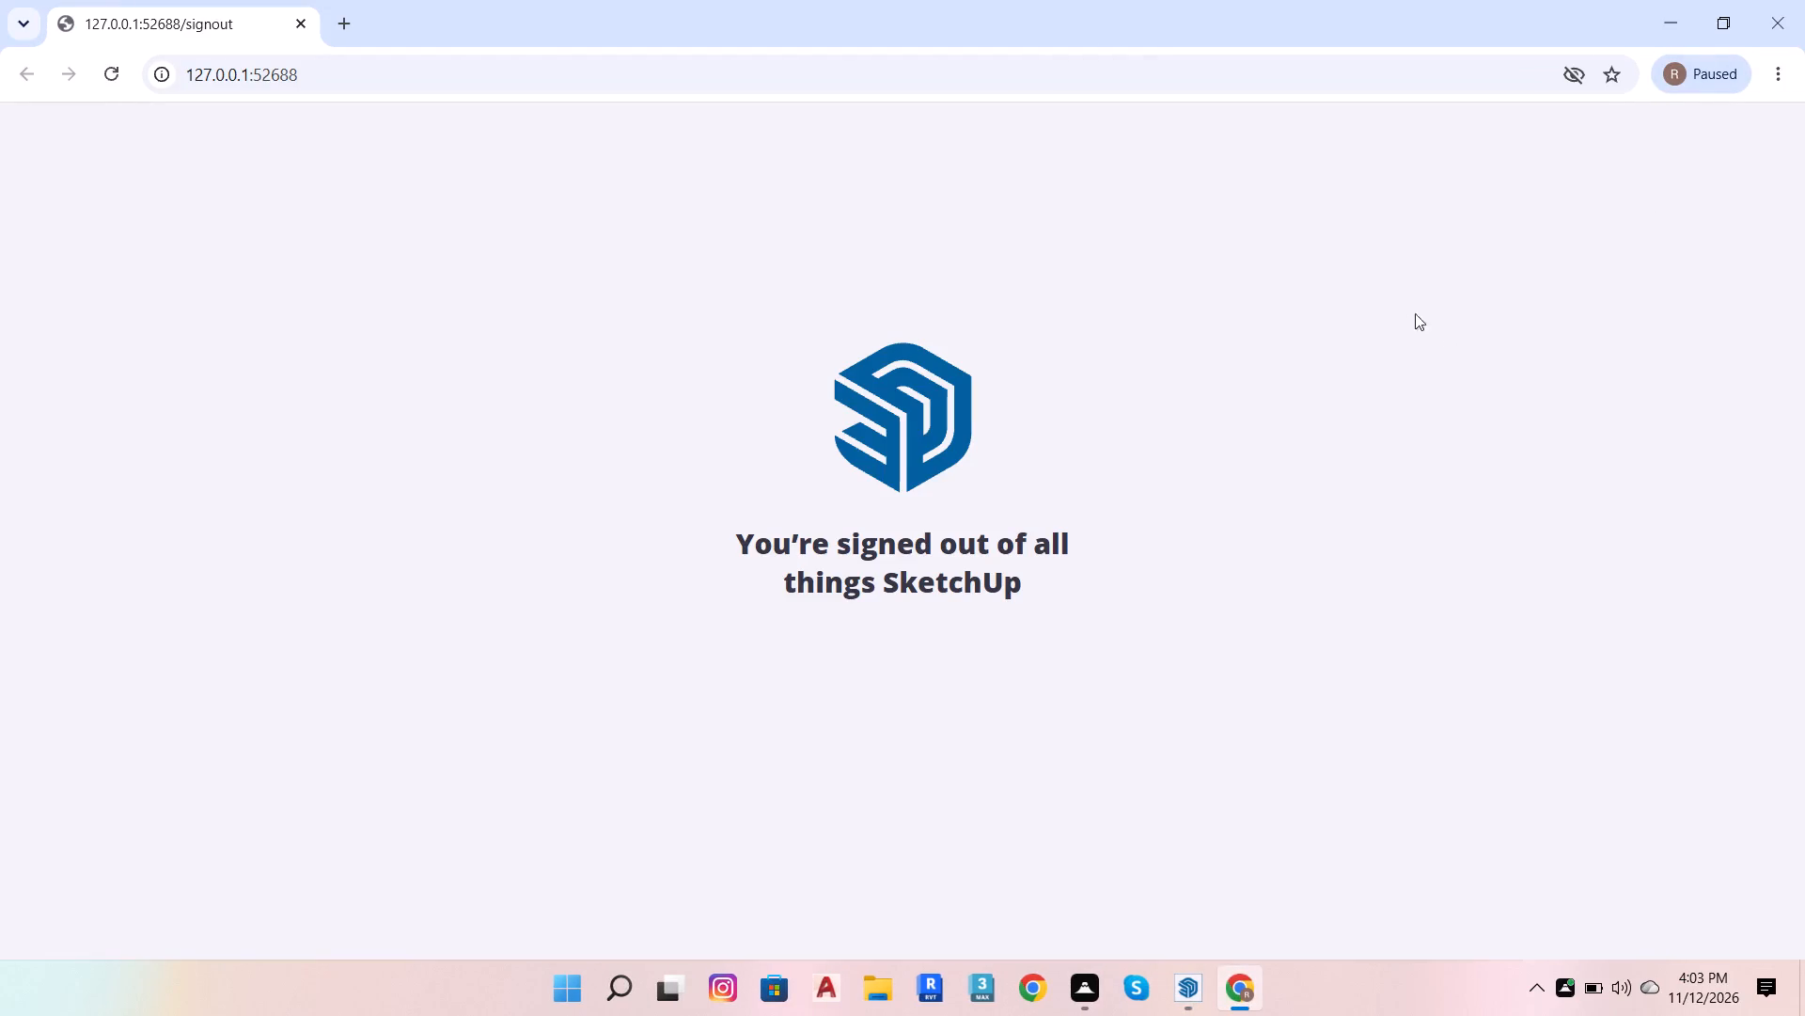
pyautogui.scroll(-5, 1352, 303)
pyautogui.scroll(-5, 478, 487)
pyautogui.click(1804, 0)
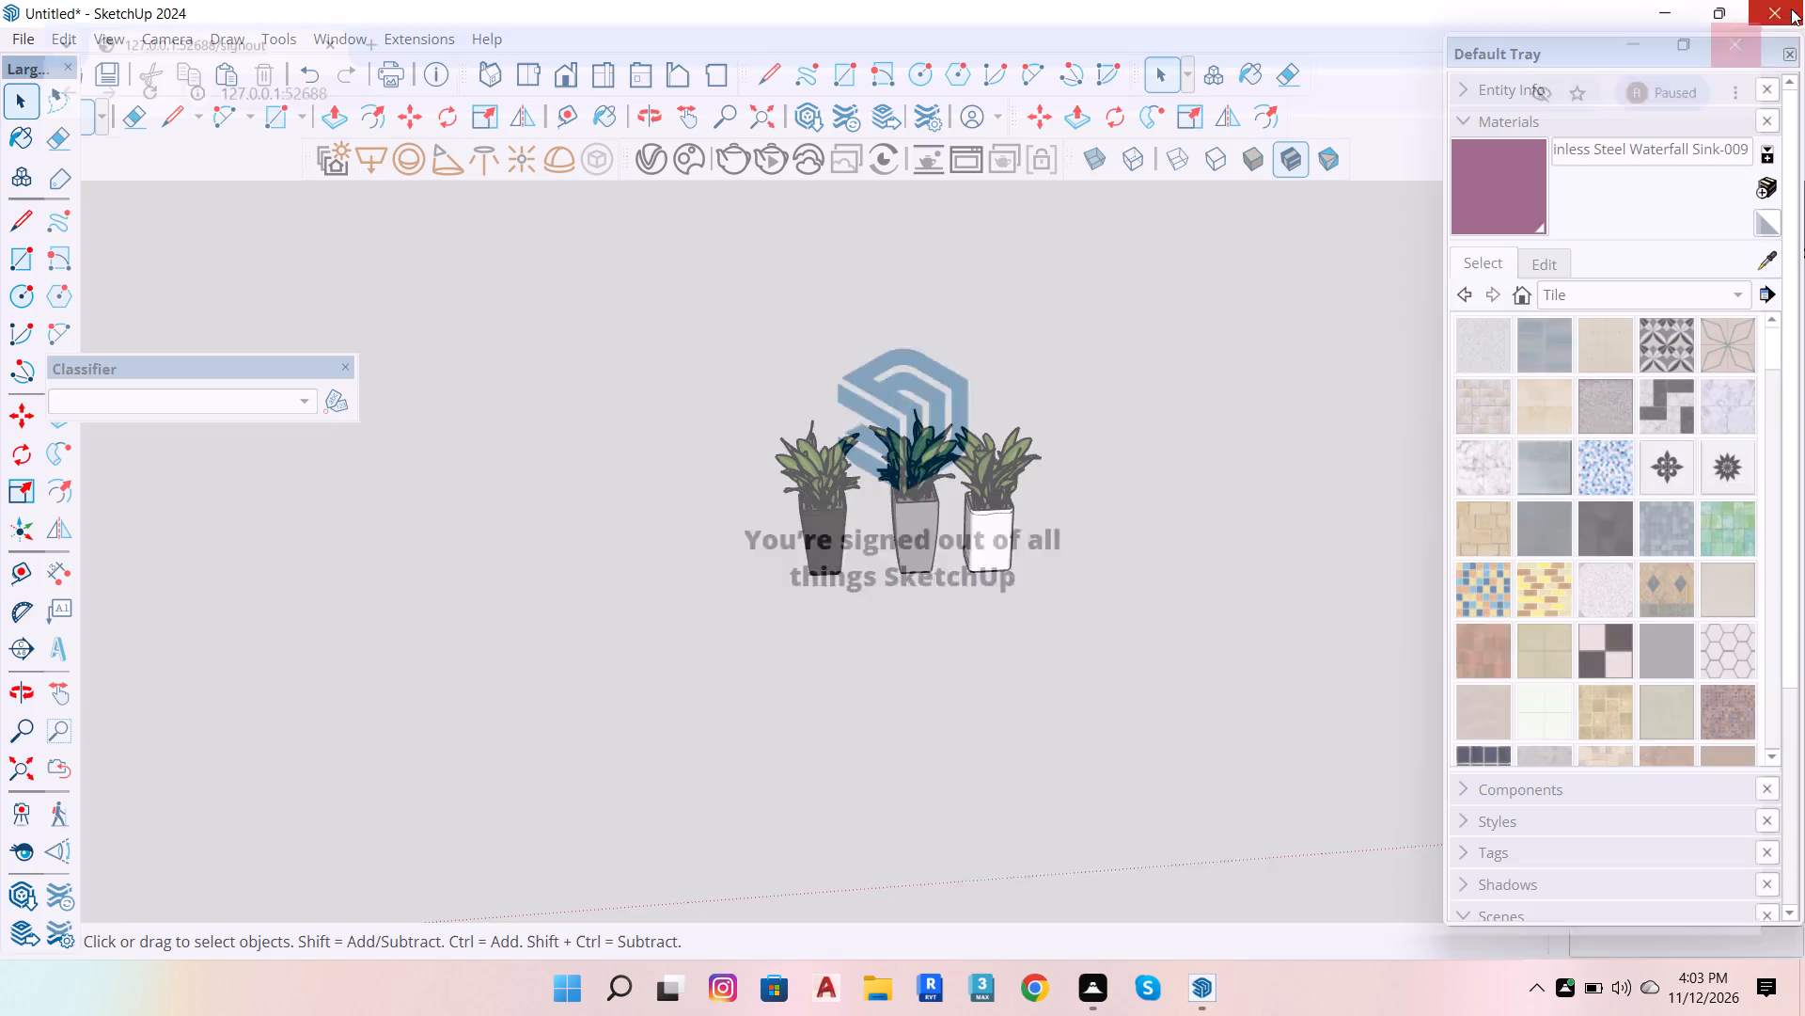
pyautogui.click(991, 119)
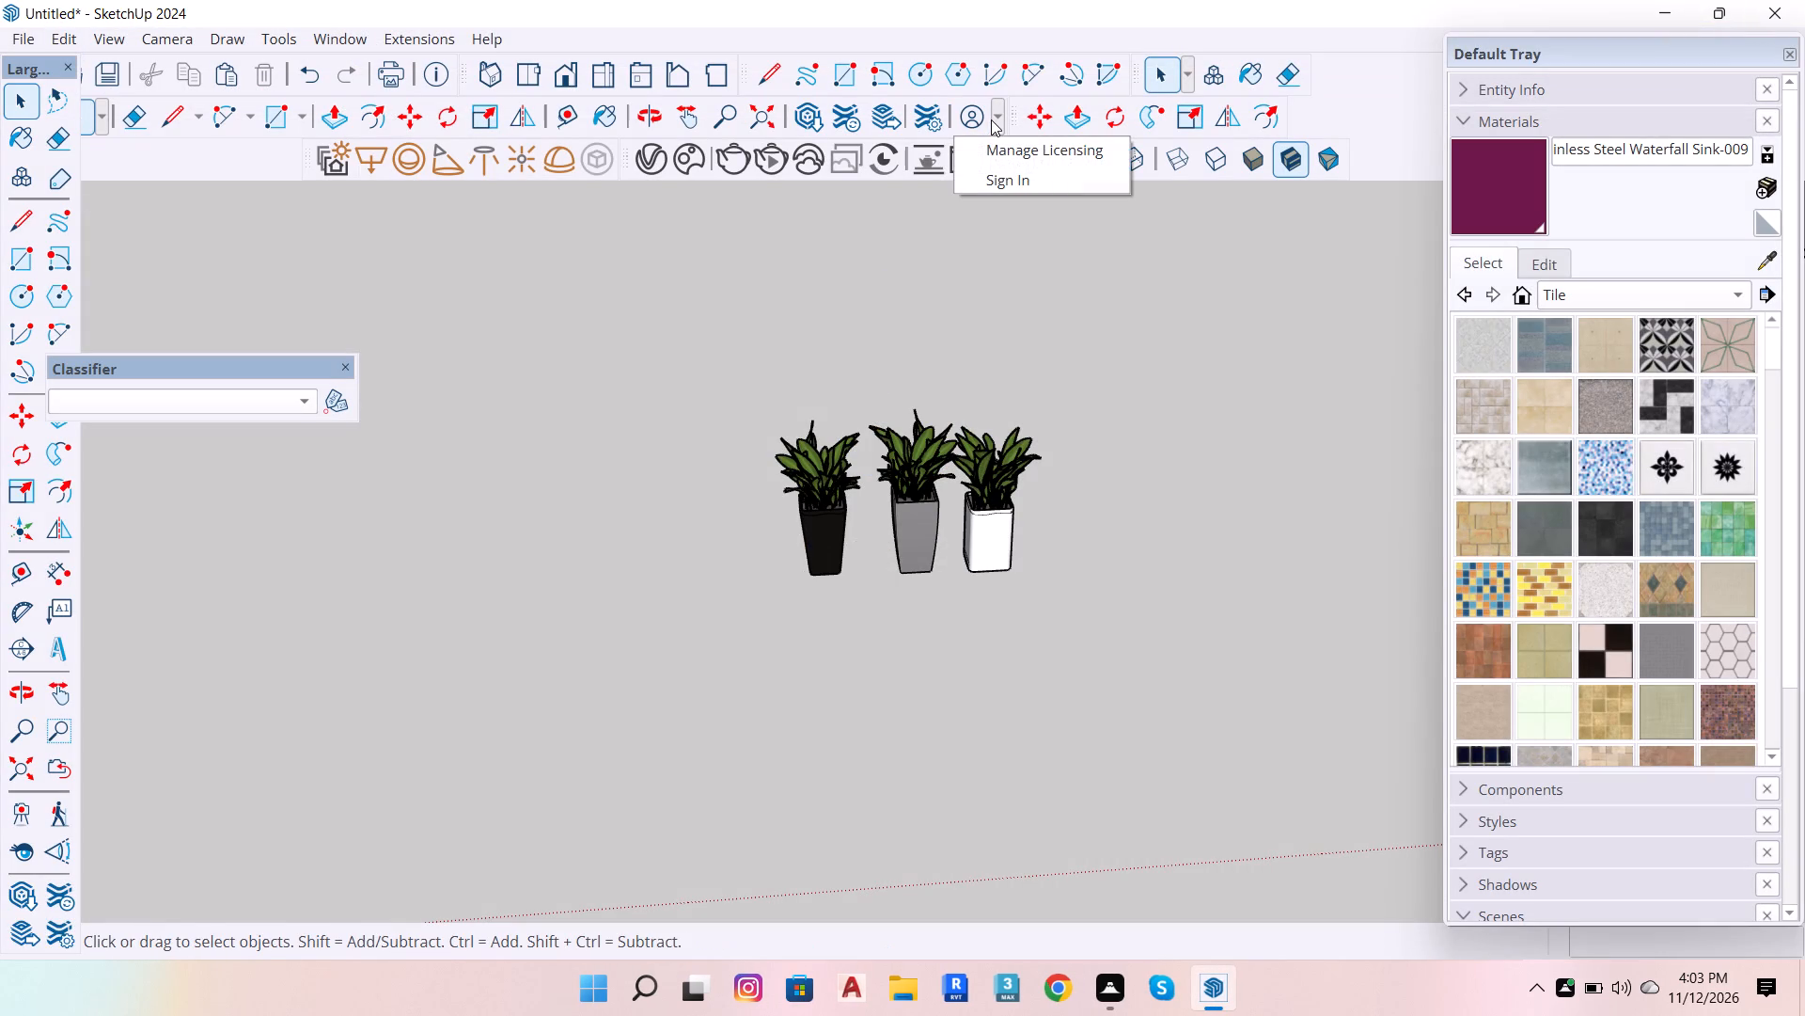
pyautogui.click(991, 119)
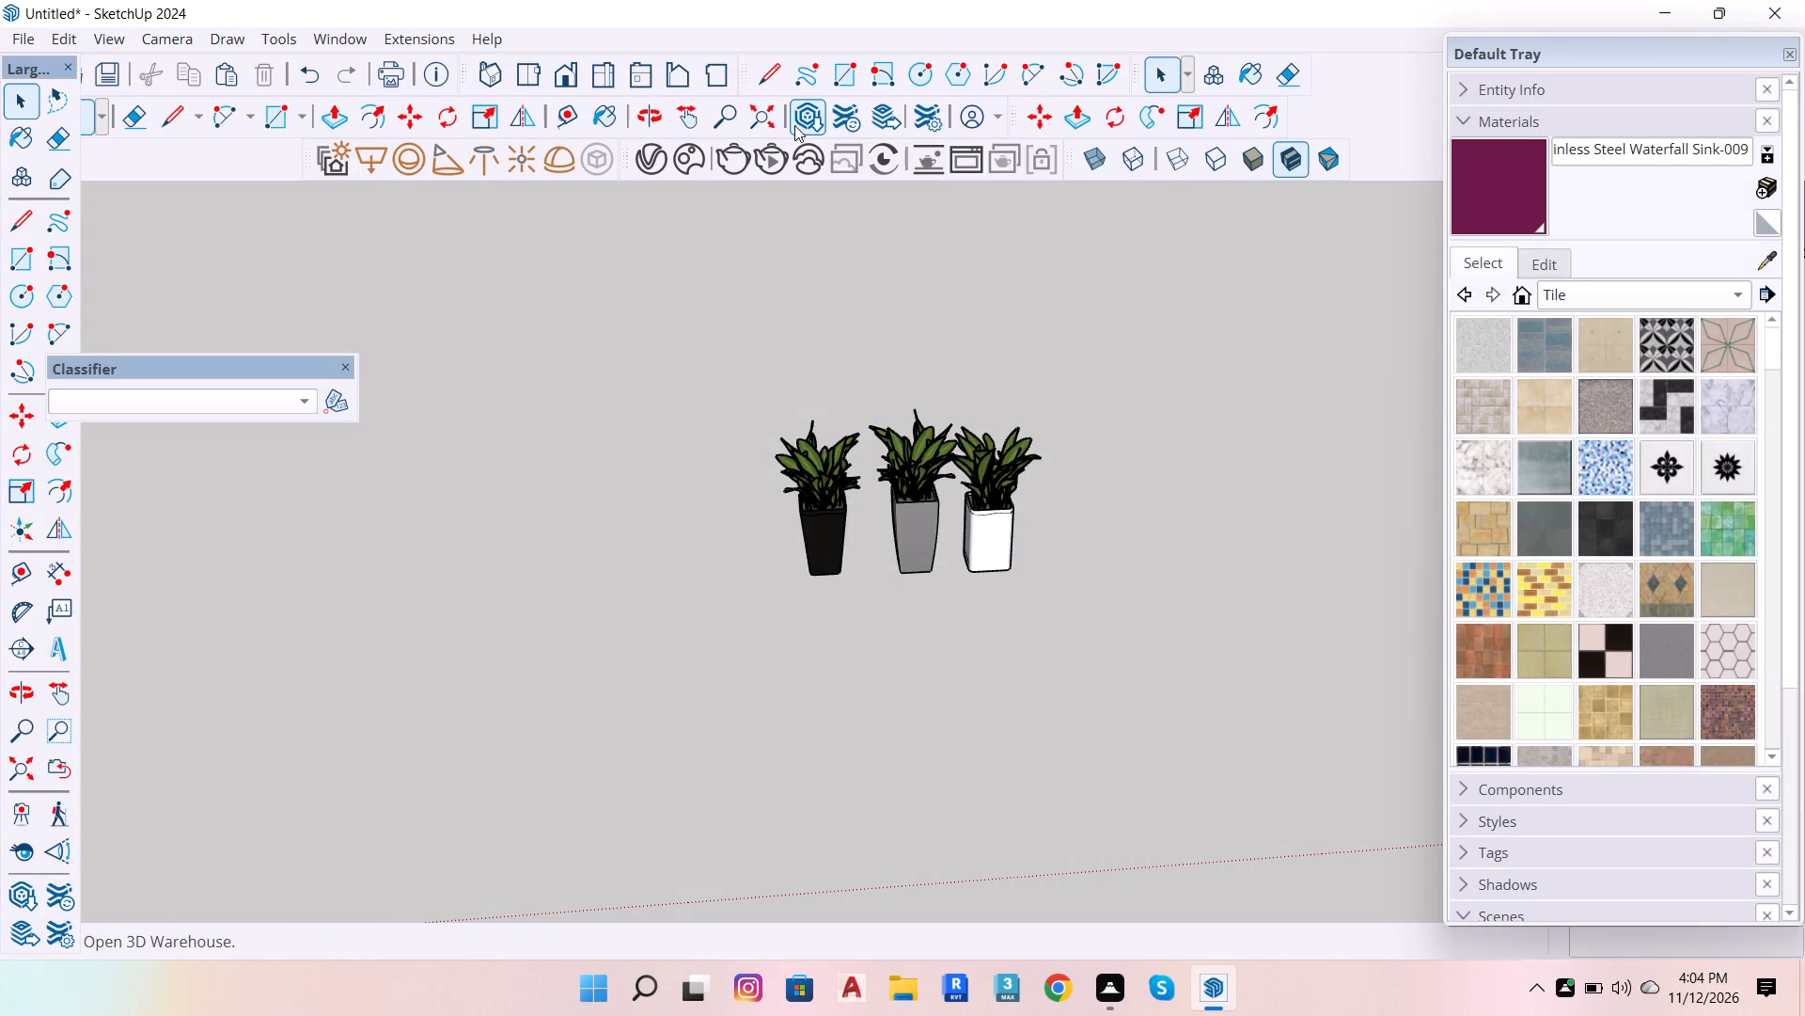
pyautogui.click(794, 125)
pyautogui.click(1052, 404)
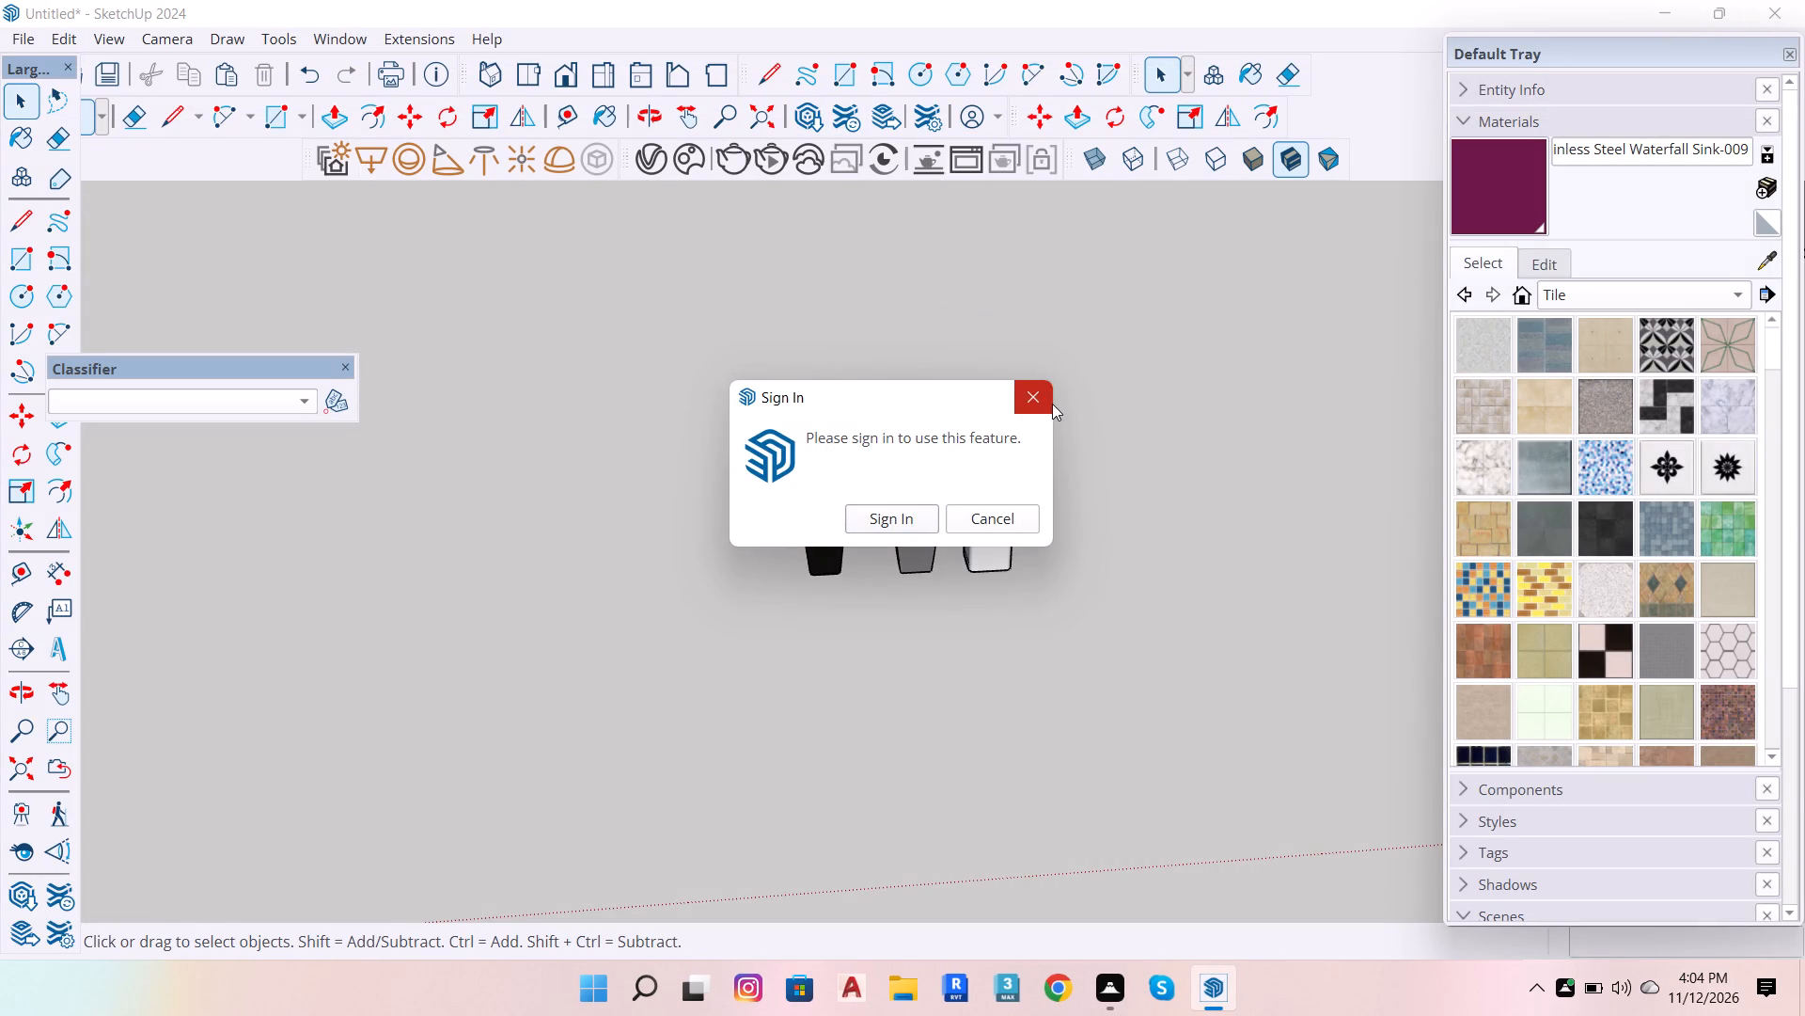
# Close the floating Classifier toolbar.
pyautogui.click(342, 365)
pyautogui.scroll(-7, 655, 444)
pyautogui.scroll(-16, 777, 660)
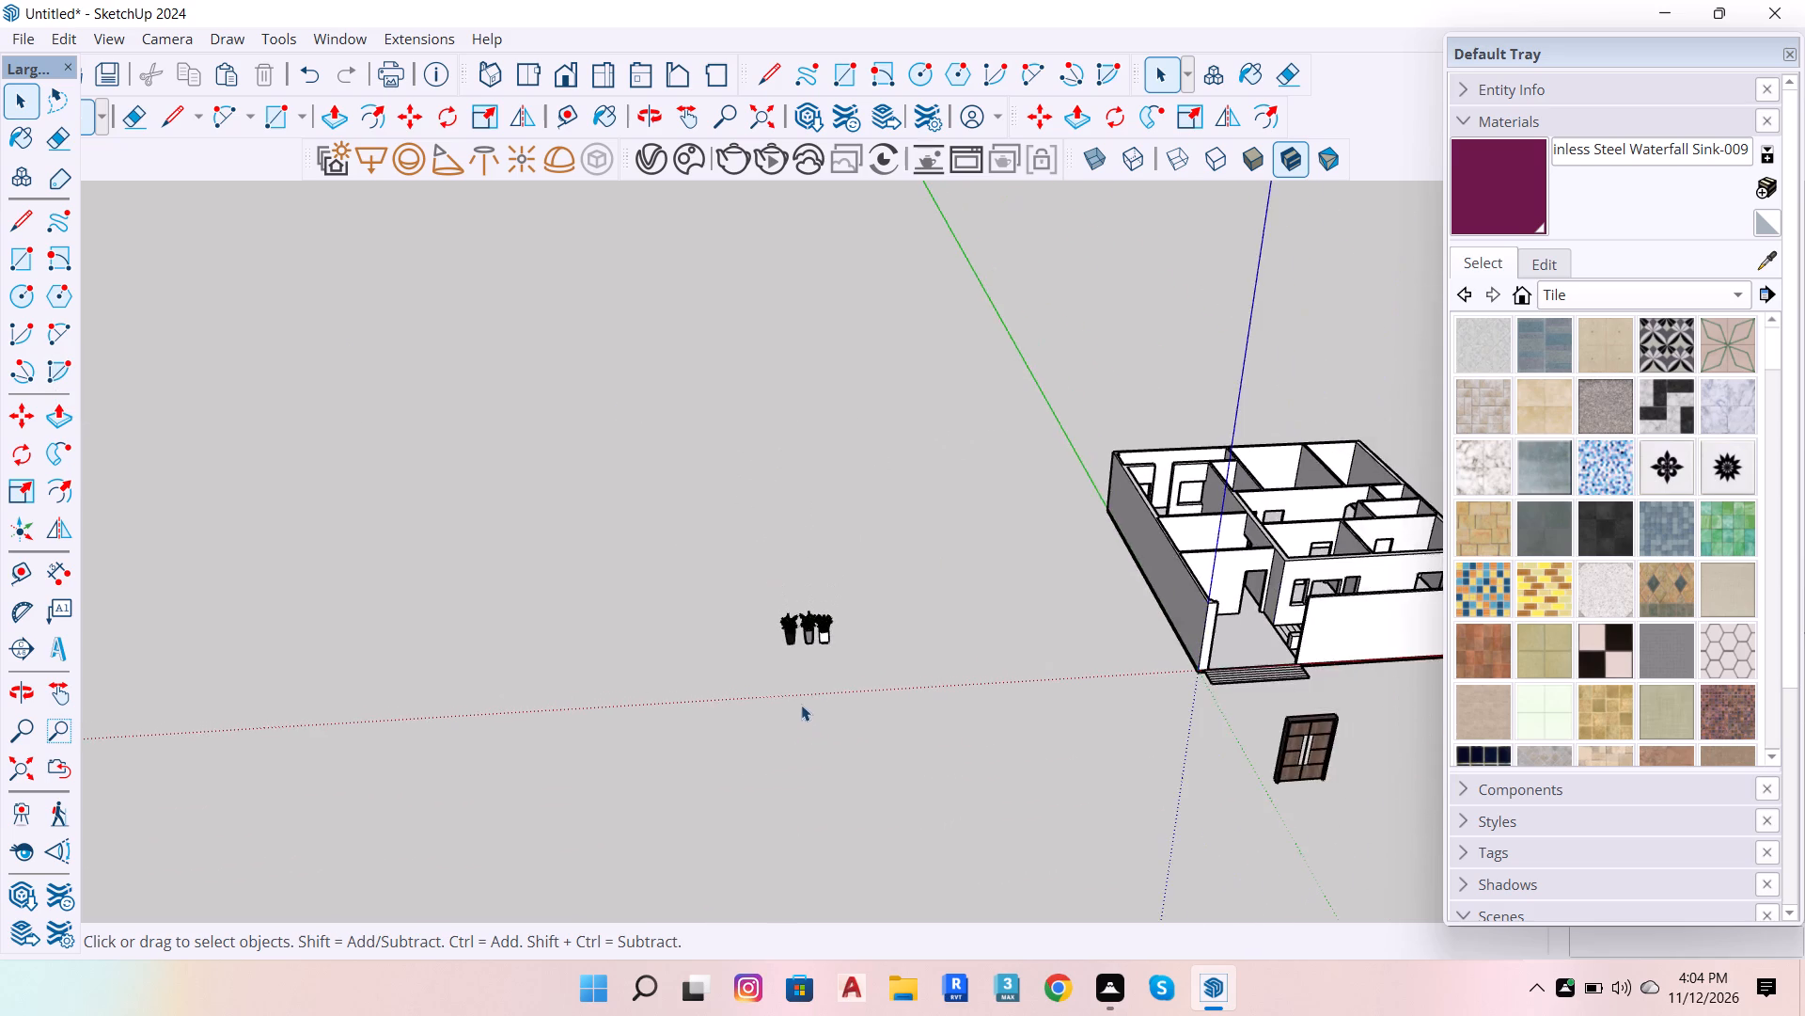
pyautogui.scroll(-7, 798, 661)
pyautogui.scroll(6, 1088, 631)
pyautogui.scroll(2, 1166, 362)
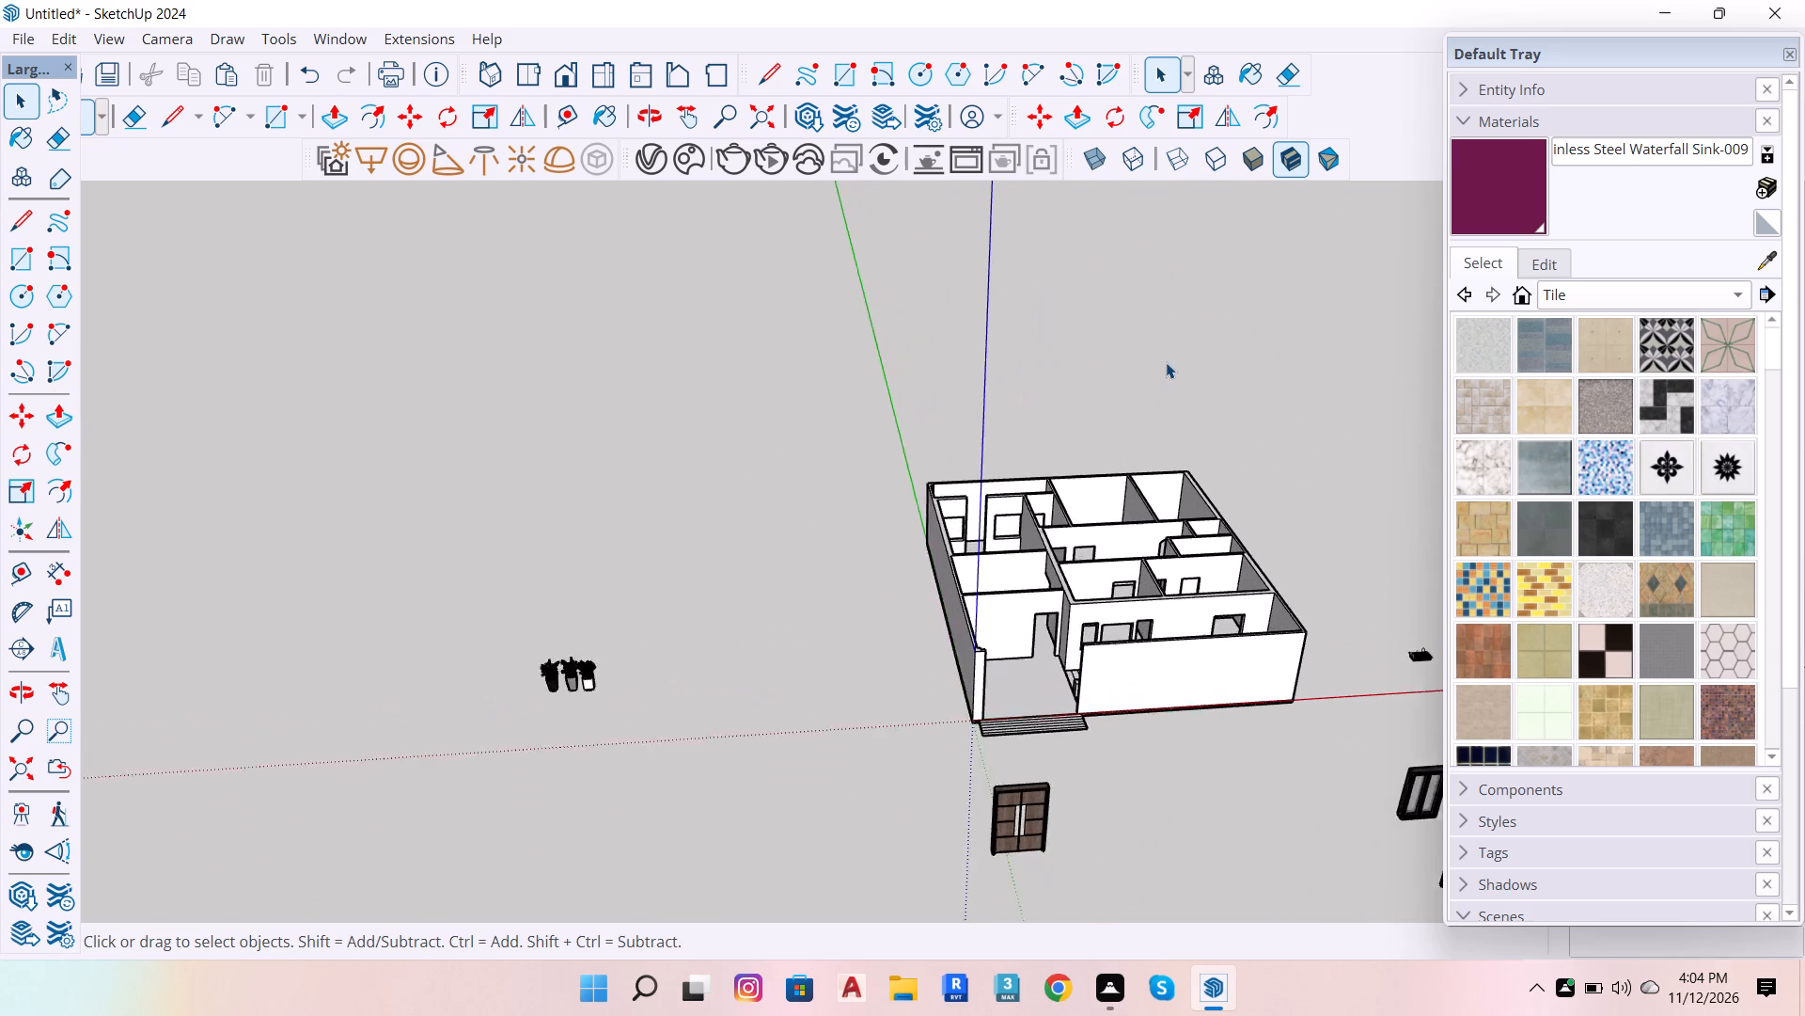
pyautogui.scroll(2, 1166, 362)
# Start signing in to the SketchUp account again and close the browser page that opens.
pyautogui.click(985, 114)
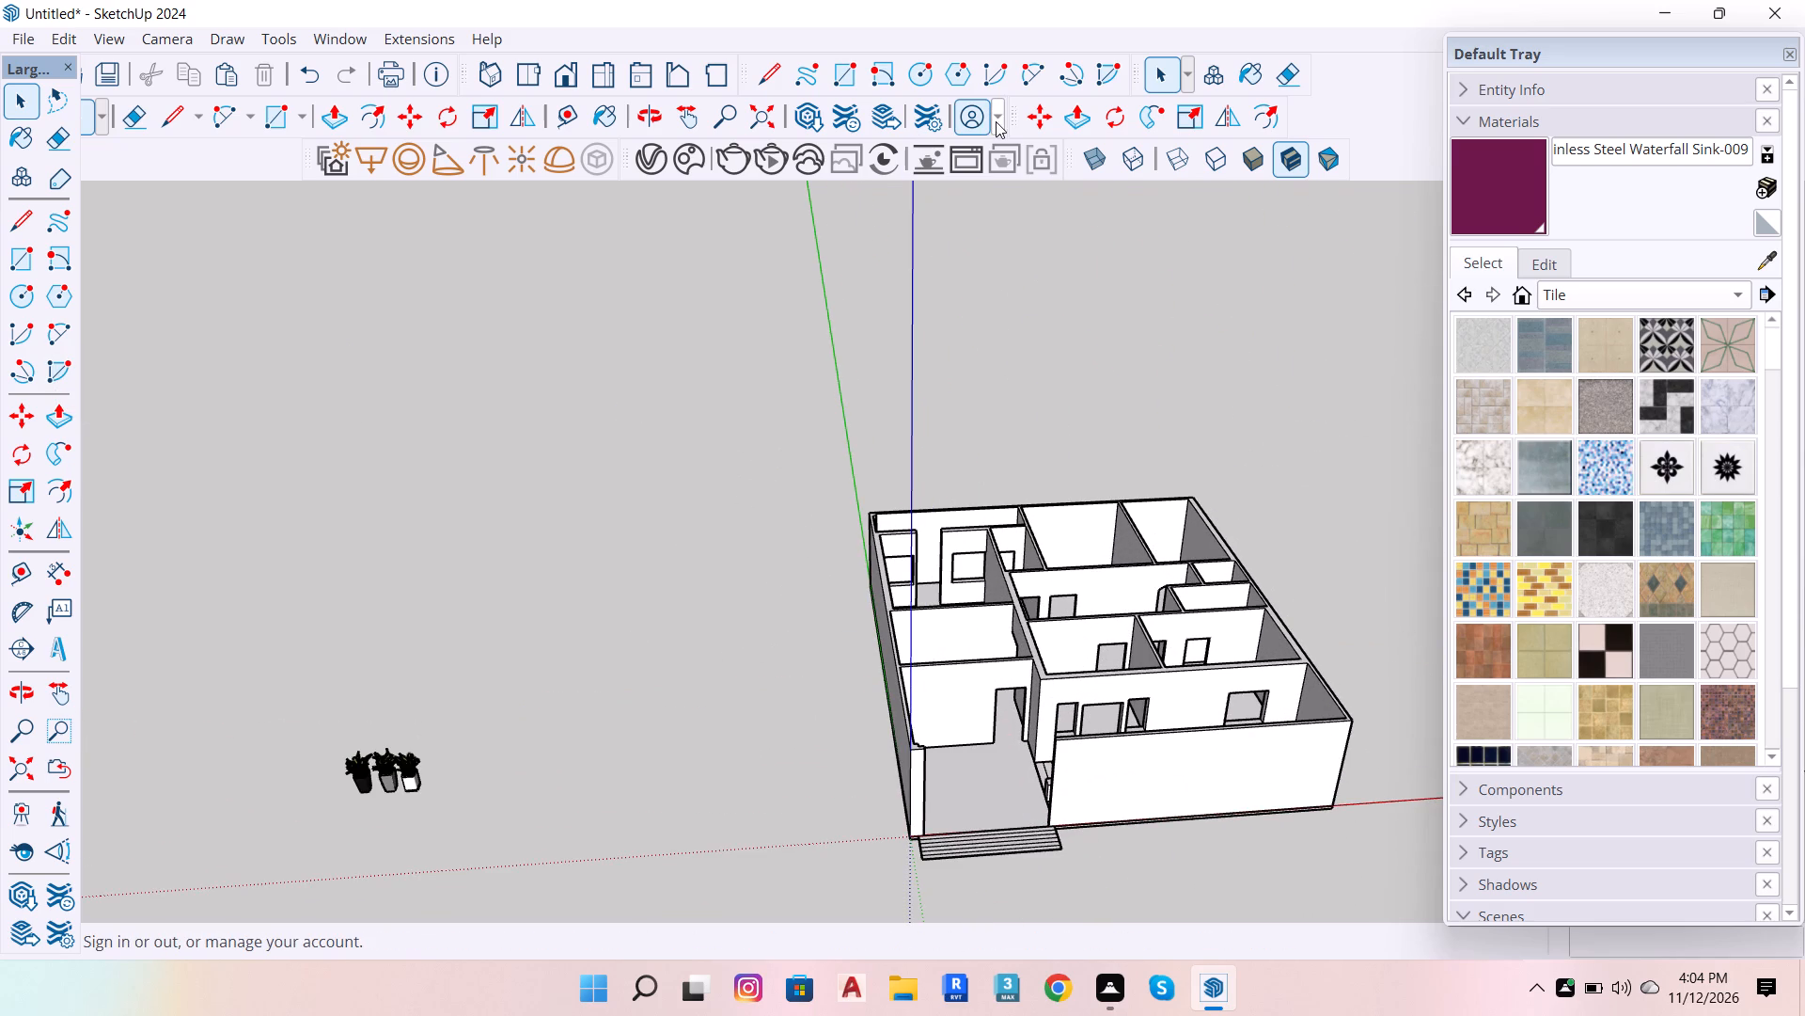
pyautogui.click(1000, 125)
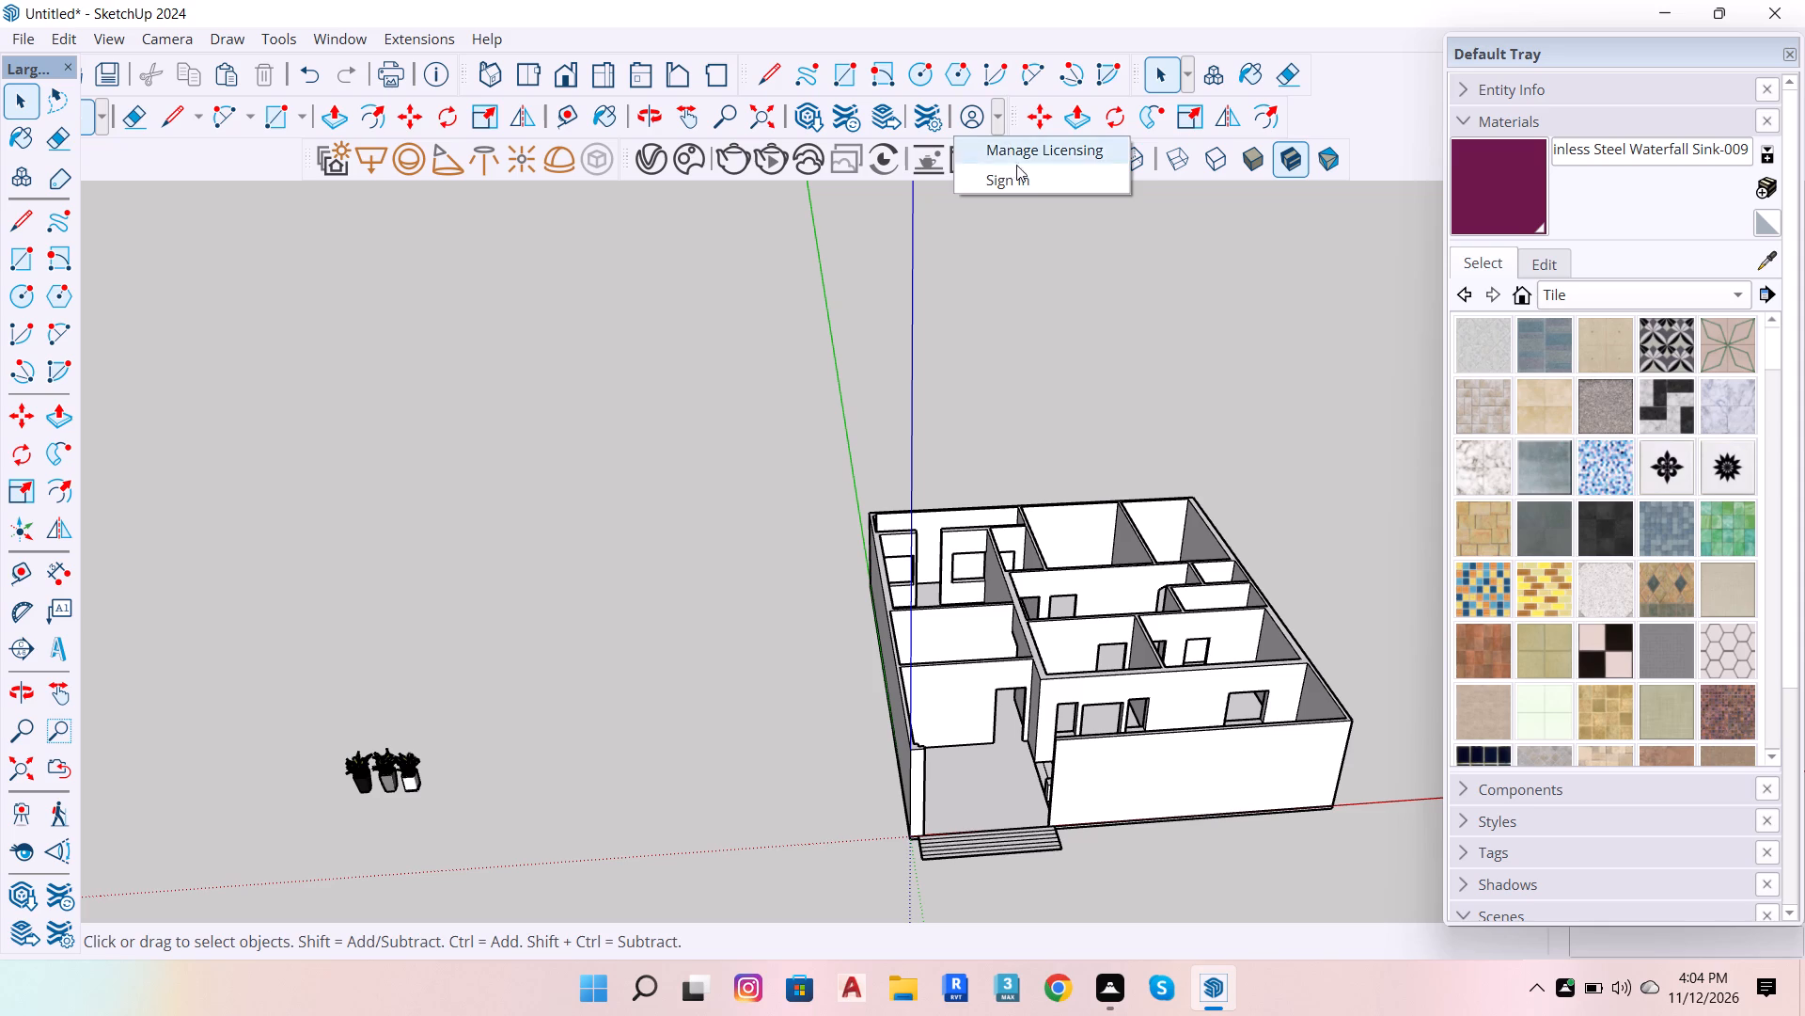
pyautogui.click(1023, 177)
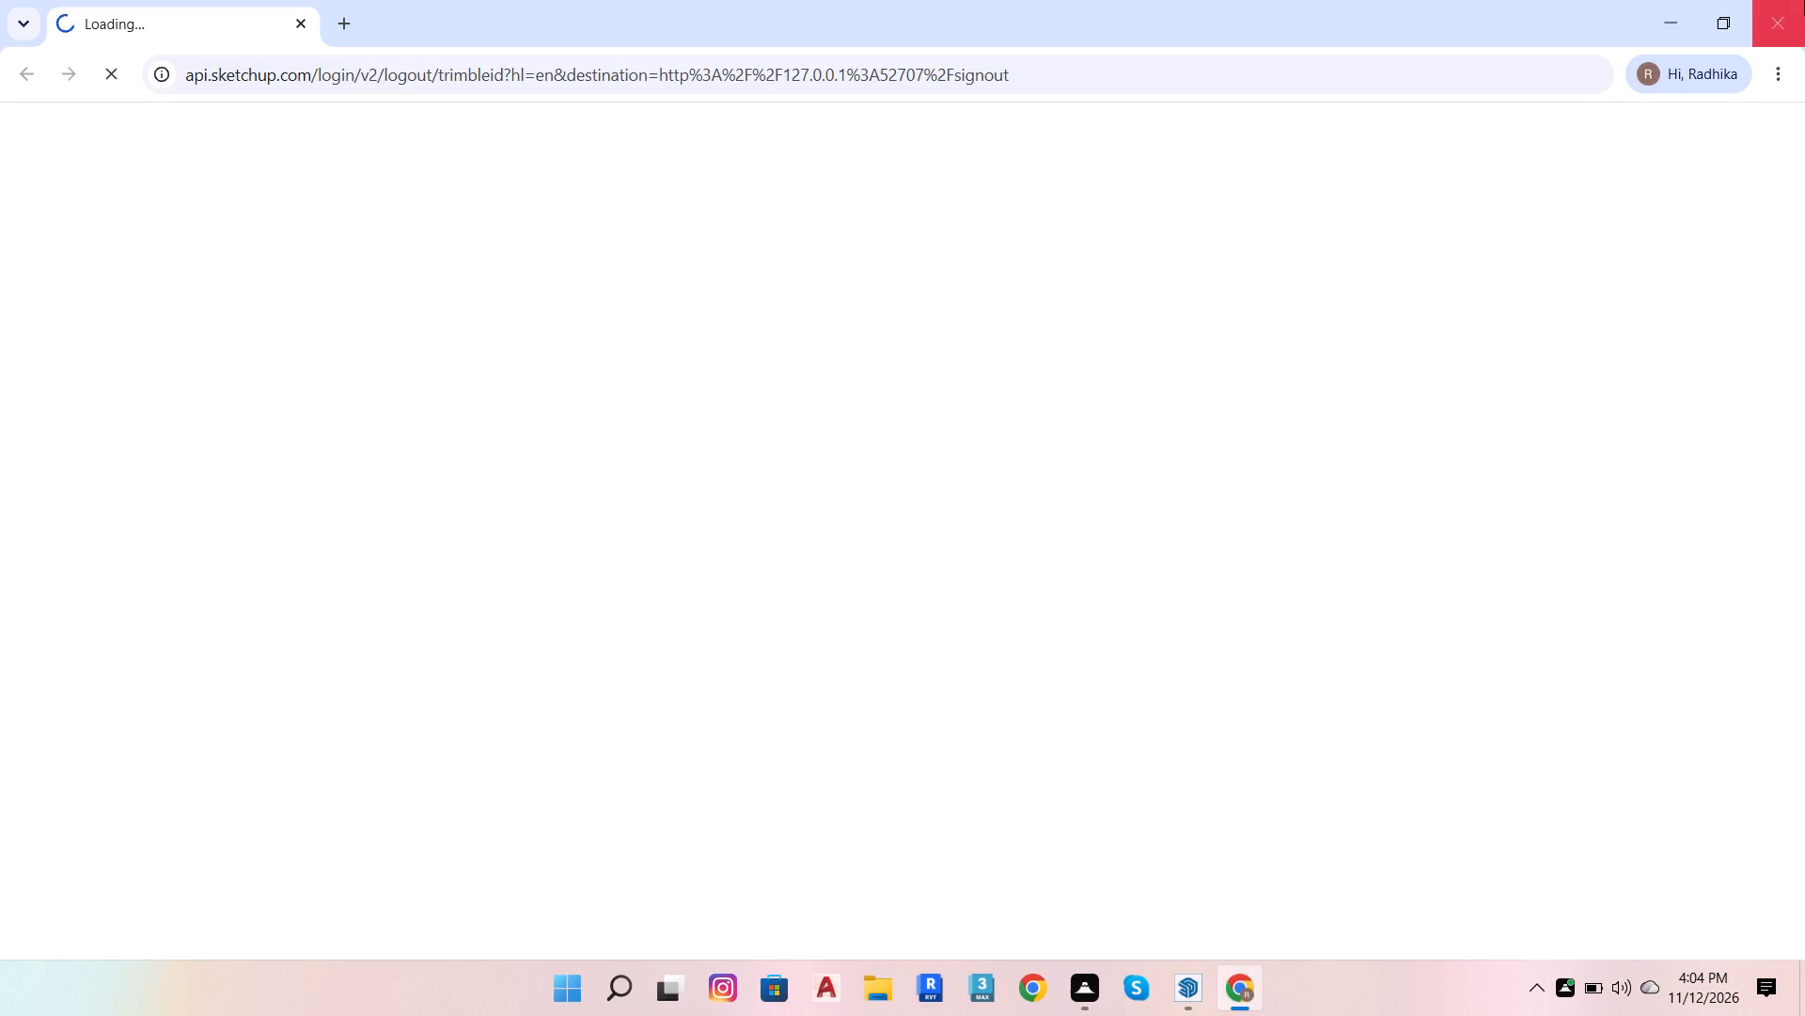
pyautogui.click(1804, 0)
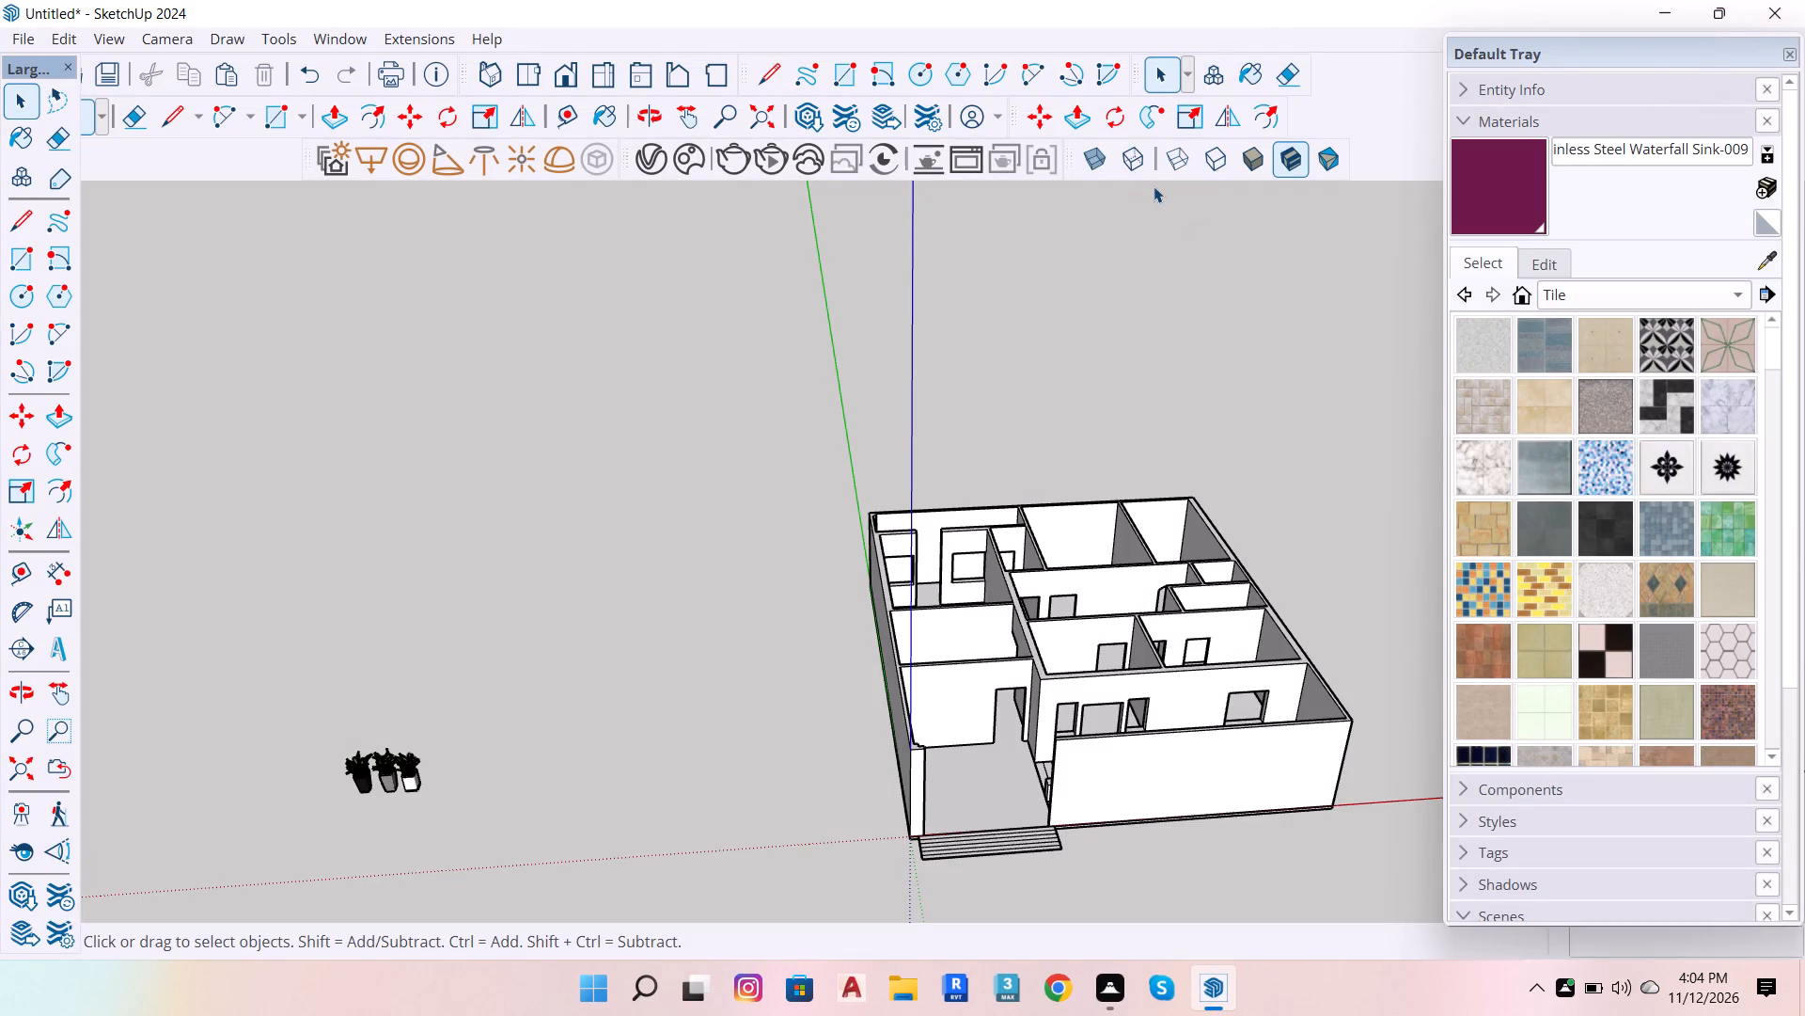
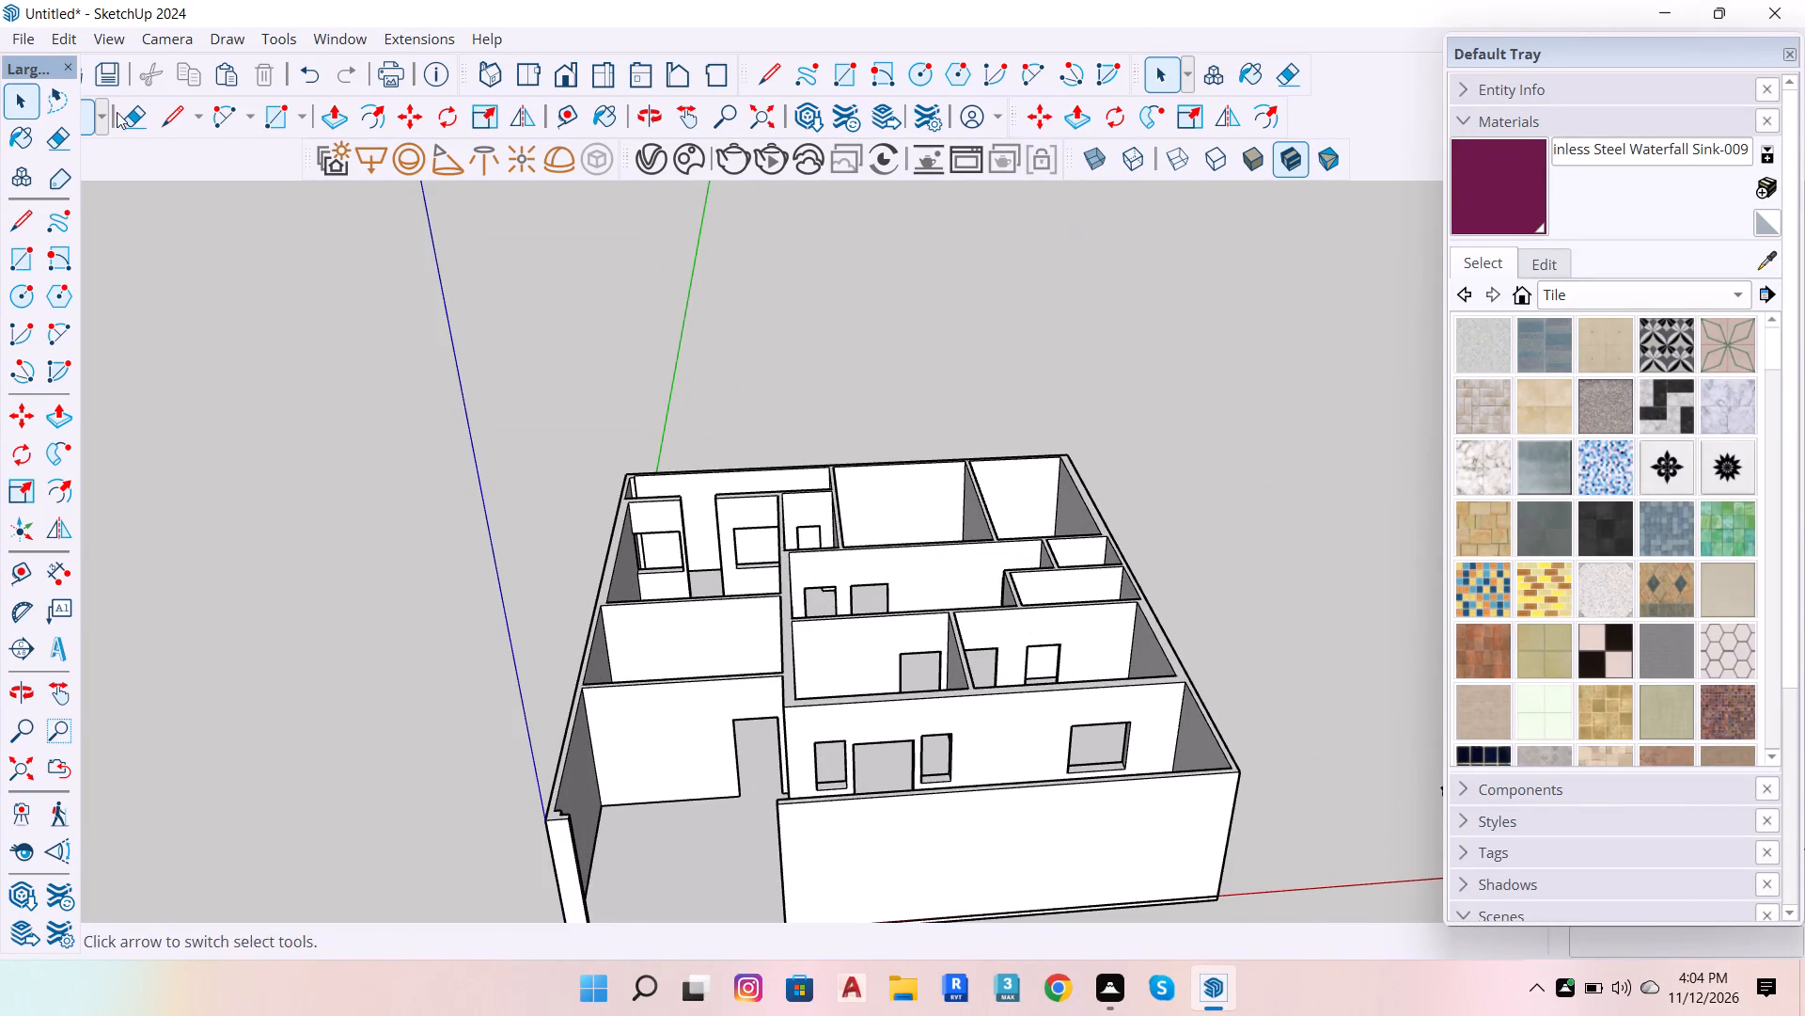
# Move the wooden double door from the ground in front of the house to beside the entrance wall opening at the interior steps.
pyautogui.click(23, 442)
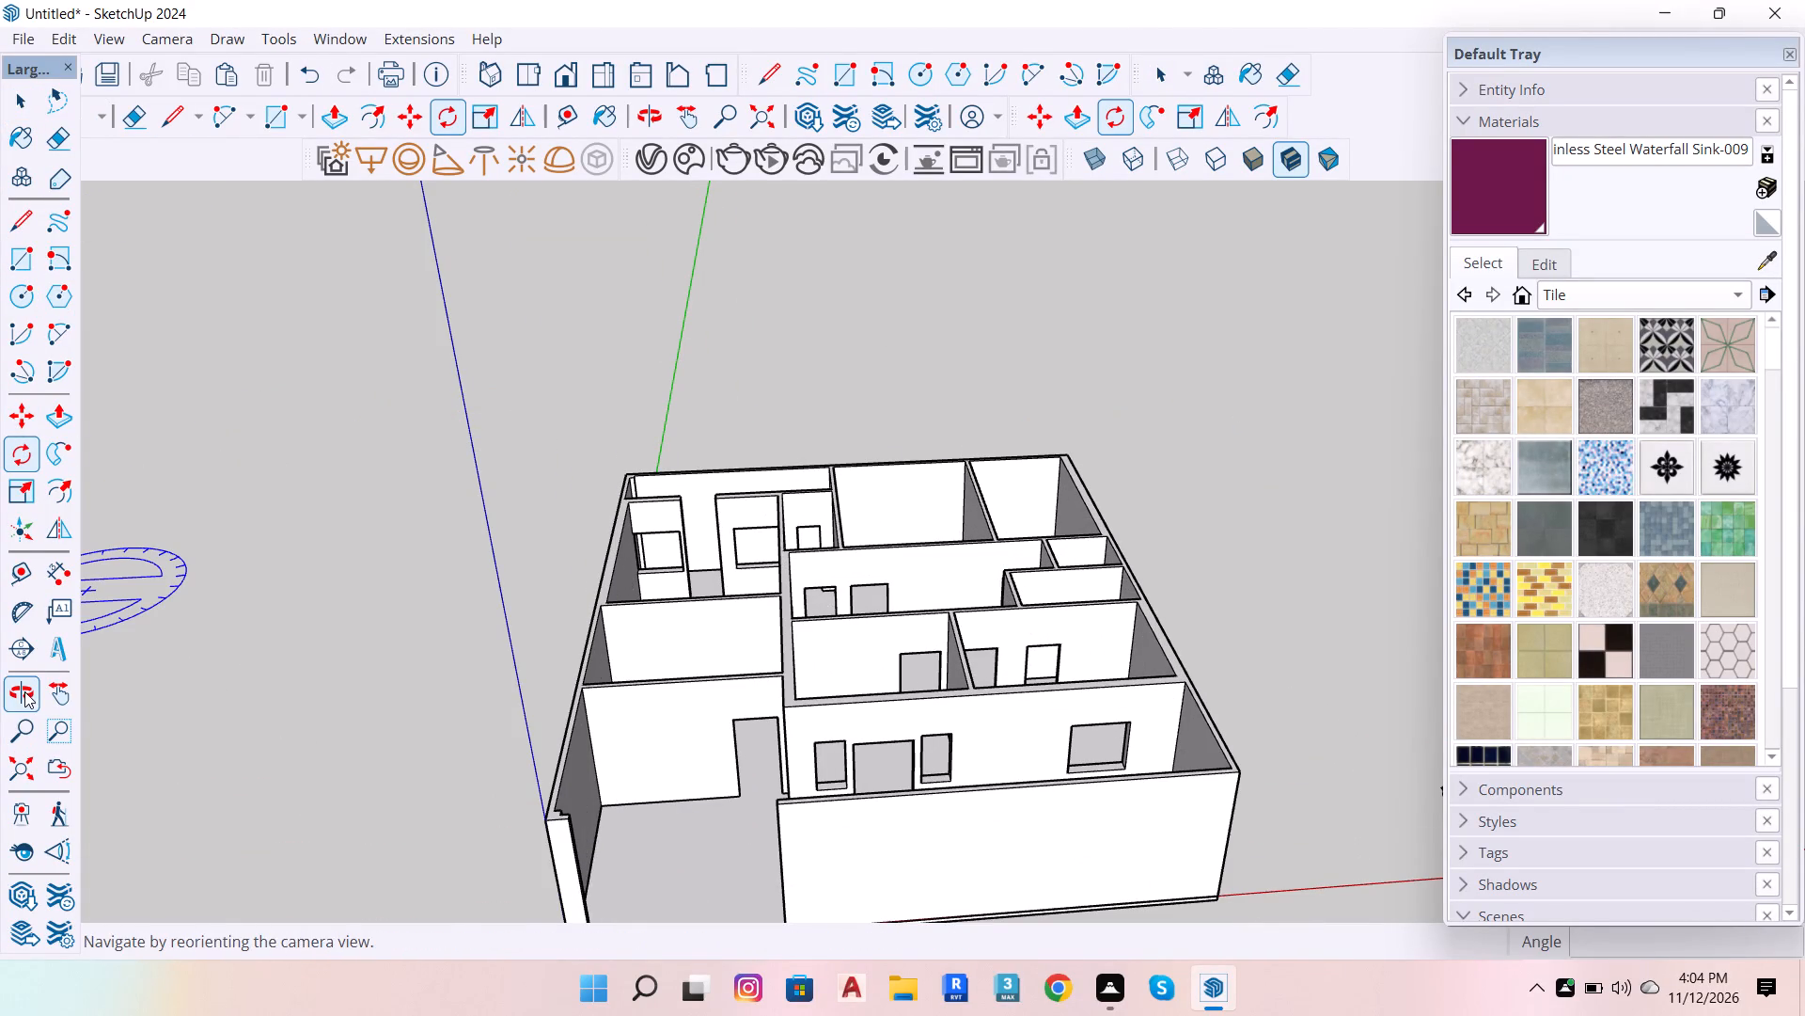
pyautogui.click(24, 691)
pyautogui.click(619, 569)
pyautogui.moveTo(621, 577); pyautogui.dragTo(651, 782)
pyautogui.scroll(-13, 670, 625)
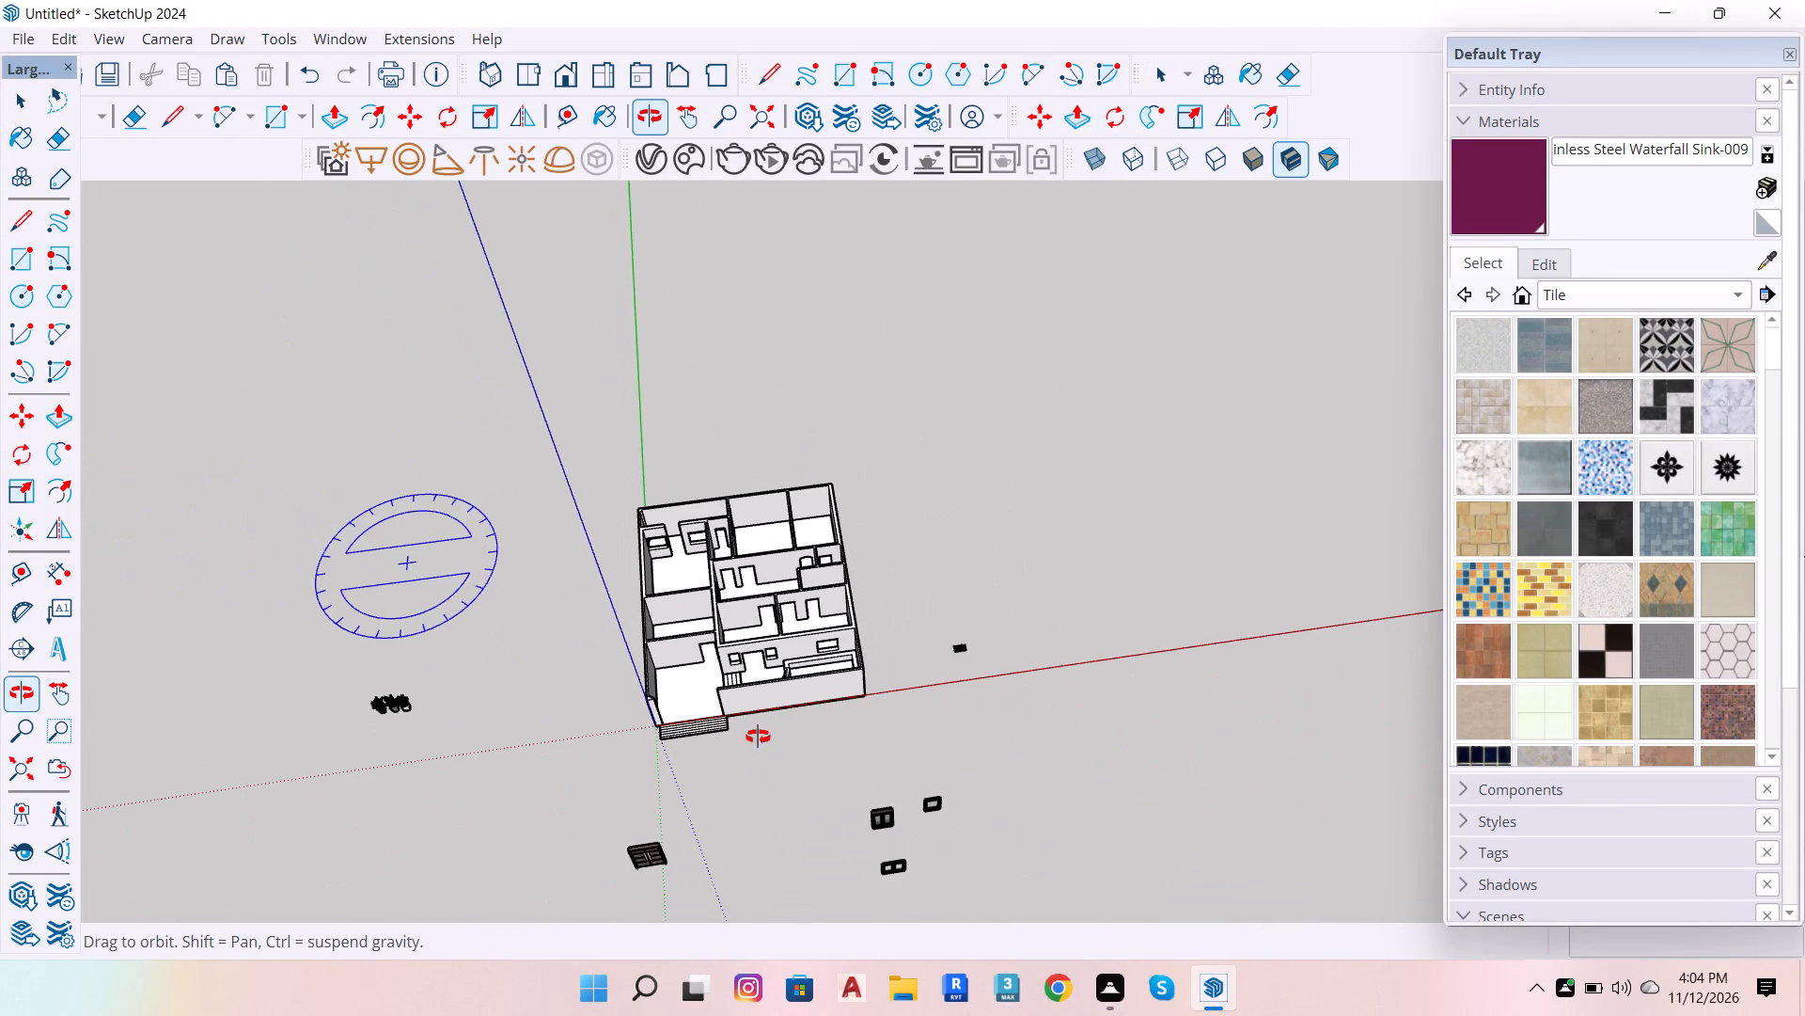
pyautogui.scroll(5, 831, 830)
pyautogui.scroll(3, 570, 902)
pyautogui.scroll(-7, 743, 745)
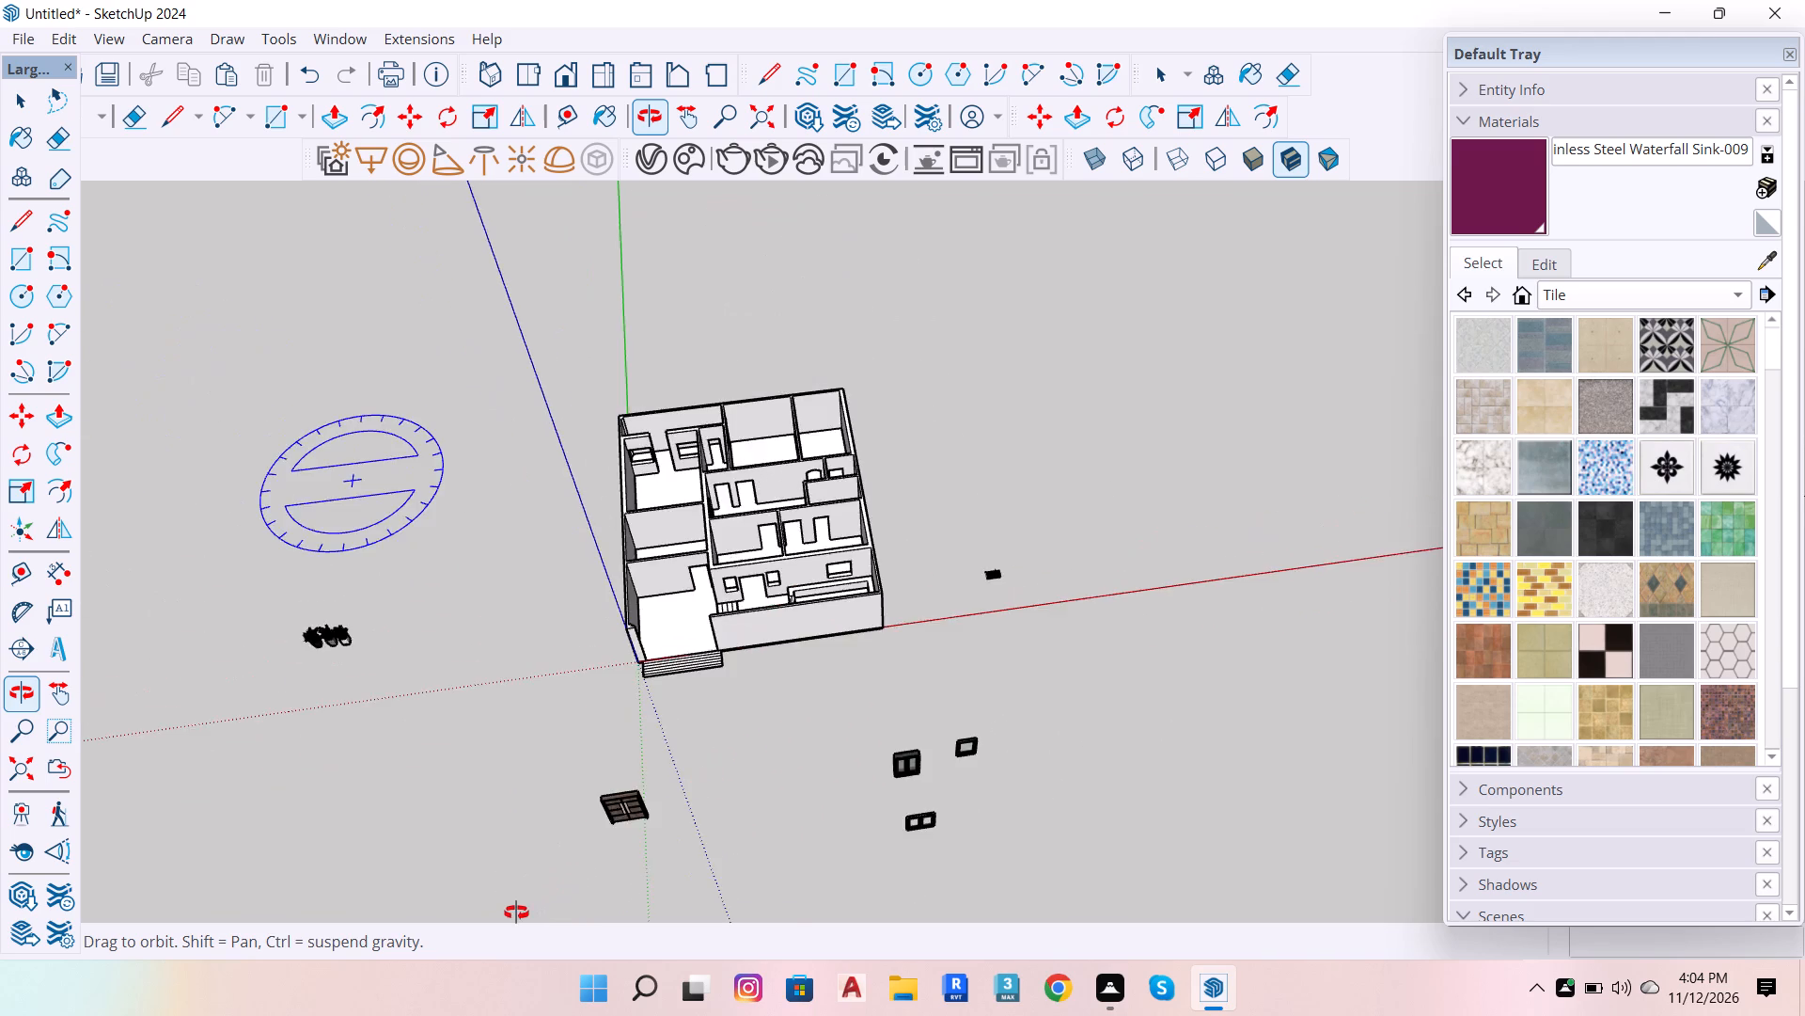
pyautogui.scroll(6, 516, 913)
pyautogui.scroll(5, 746, 759)
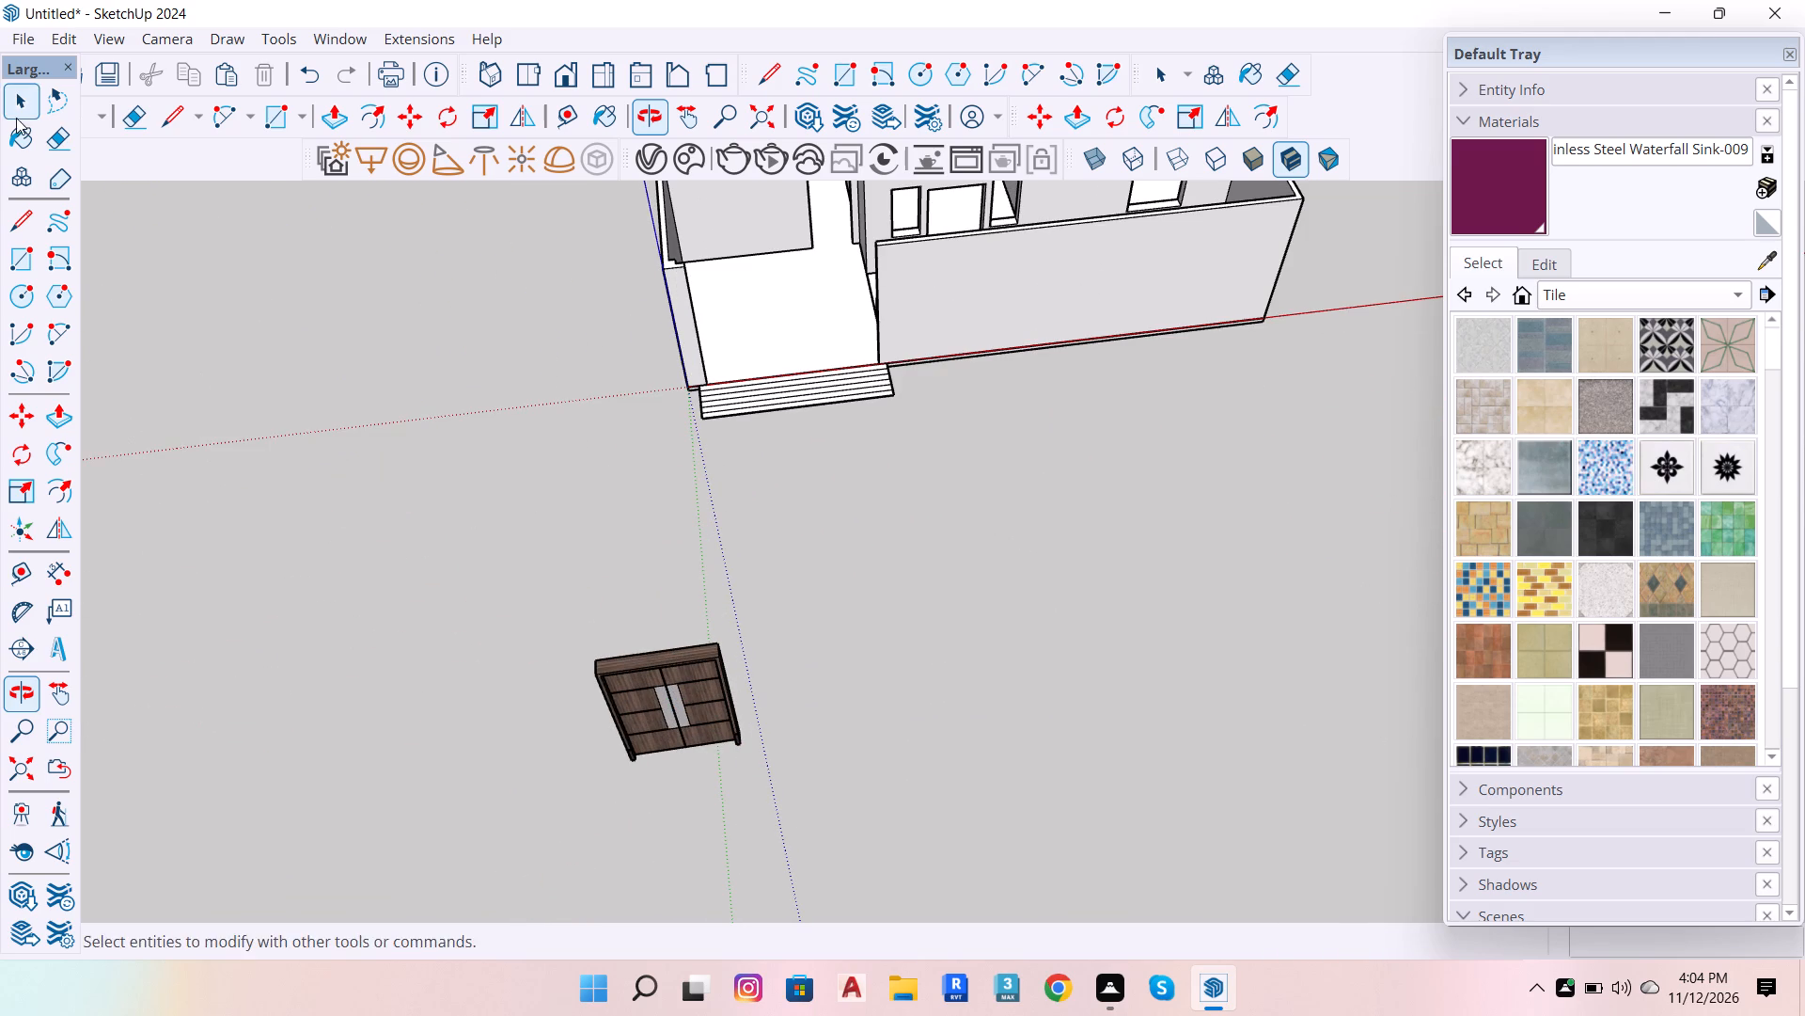
pyautogui.click(16, 104)
pyautogui.click(729, 738)
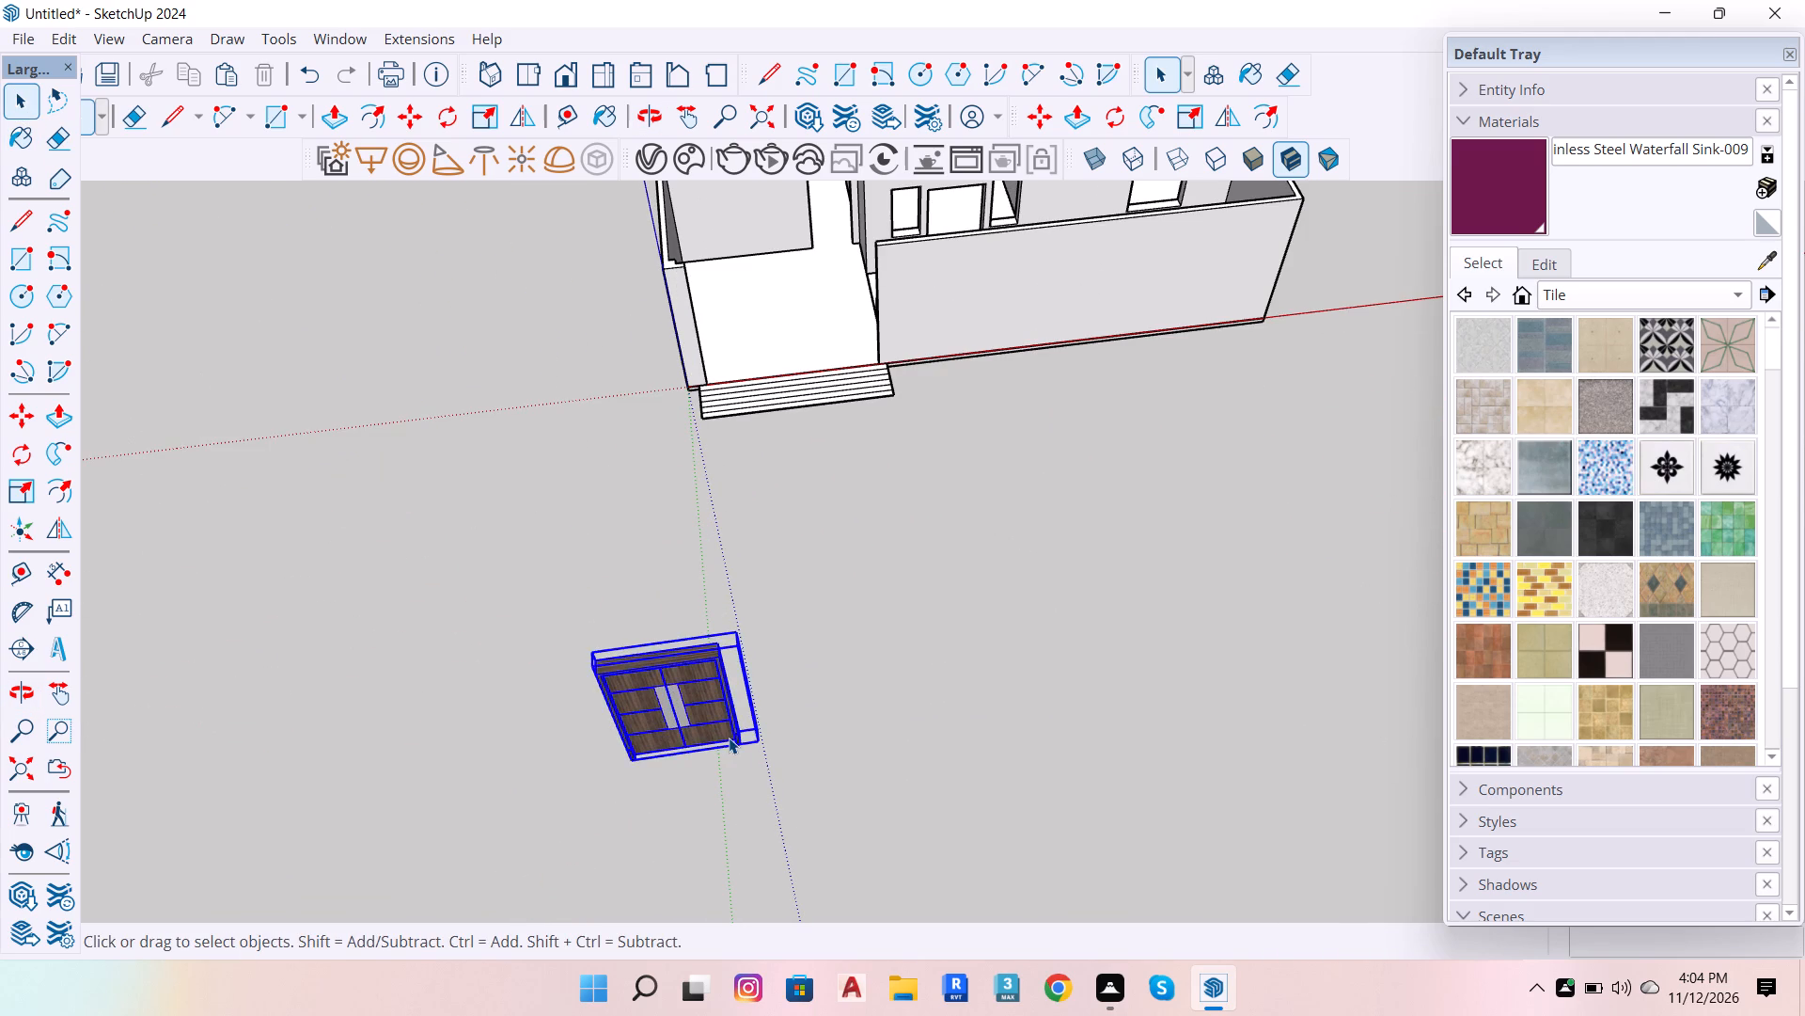
pyautogui.scroll(6, 729, 738)
pyautogui.scroll(6, 391, 743)
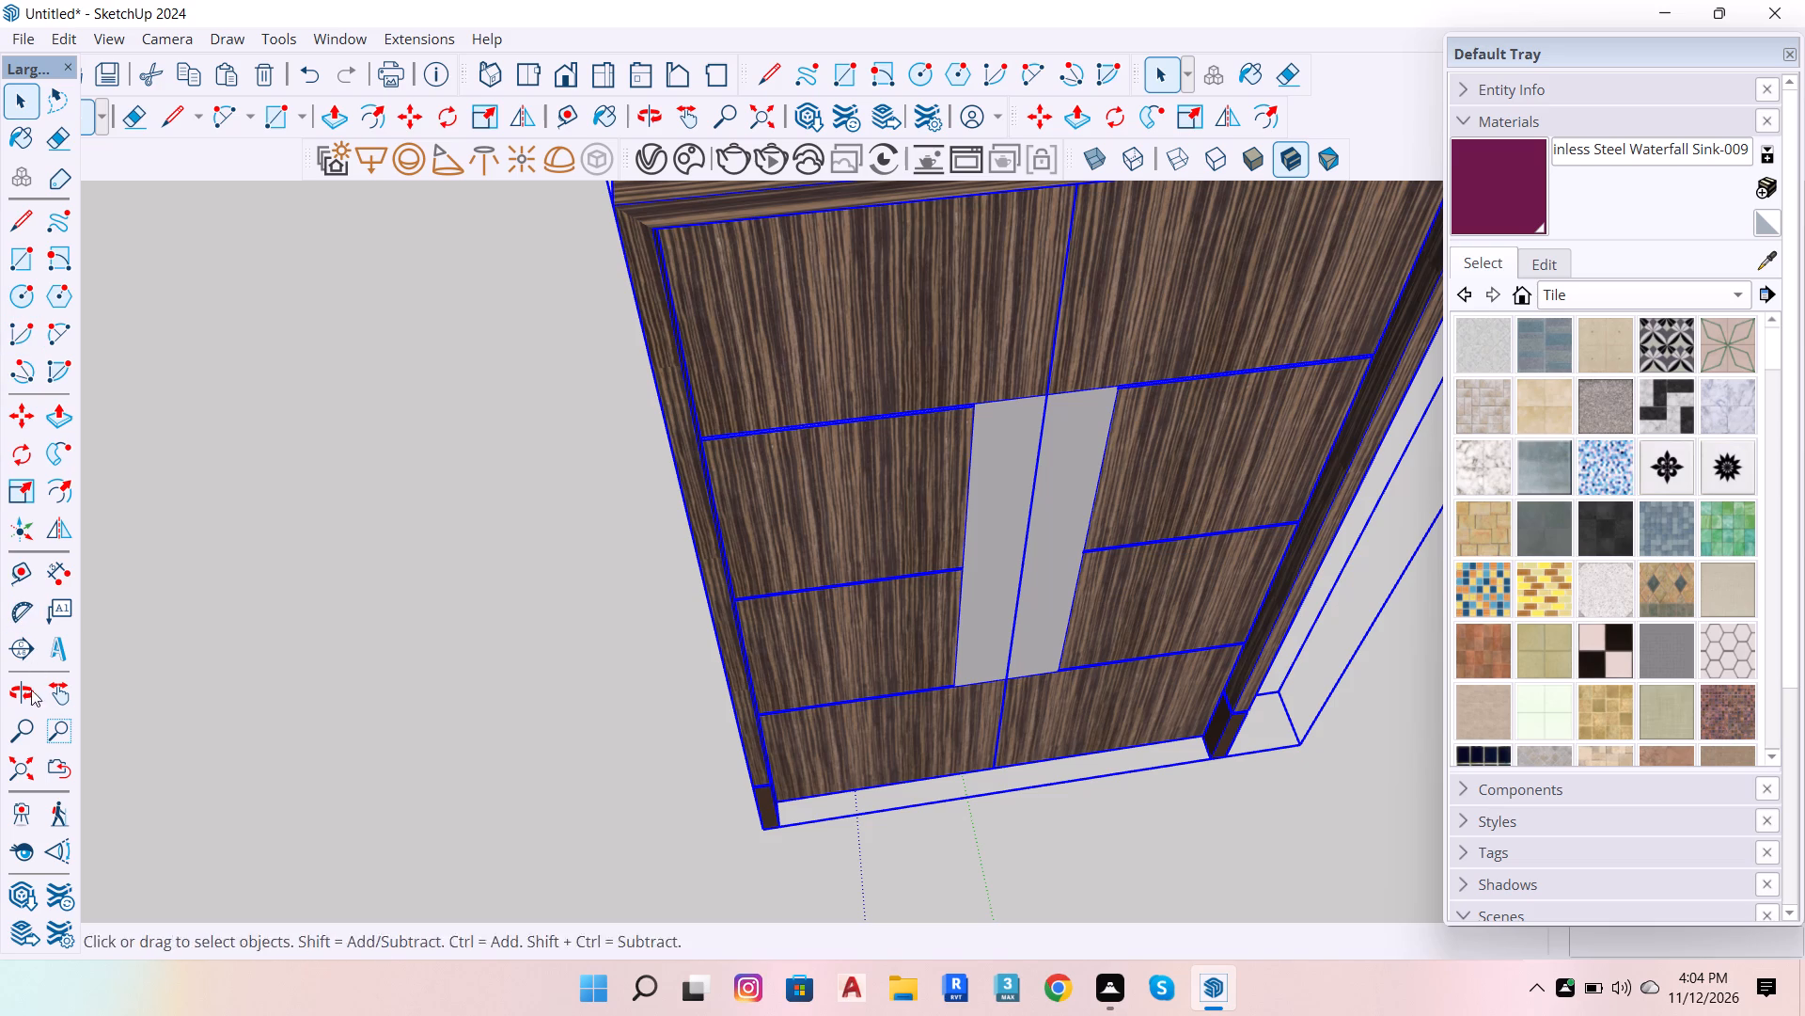
pyautogui.click(14, 419)
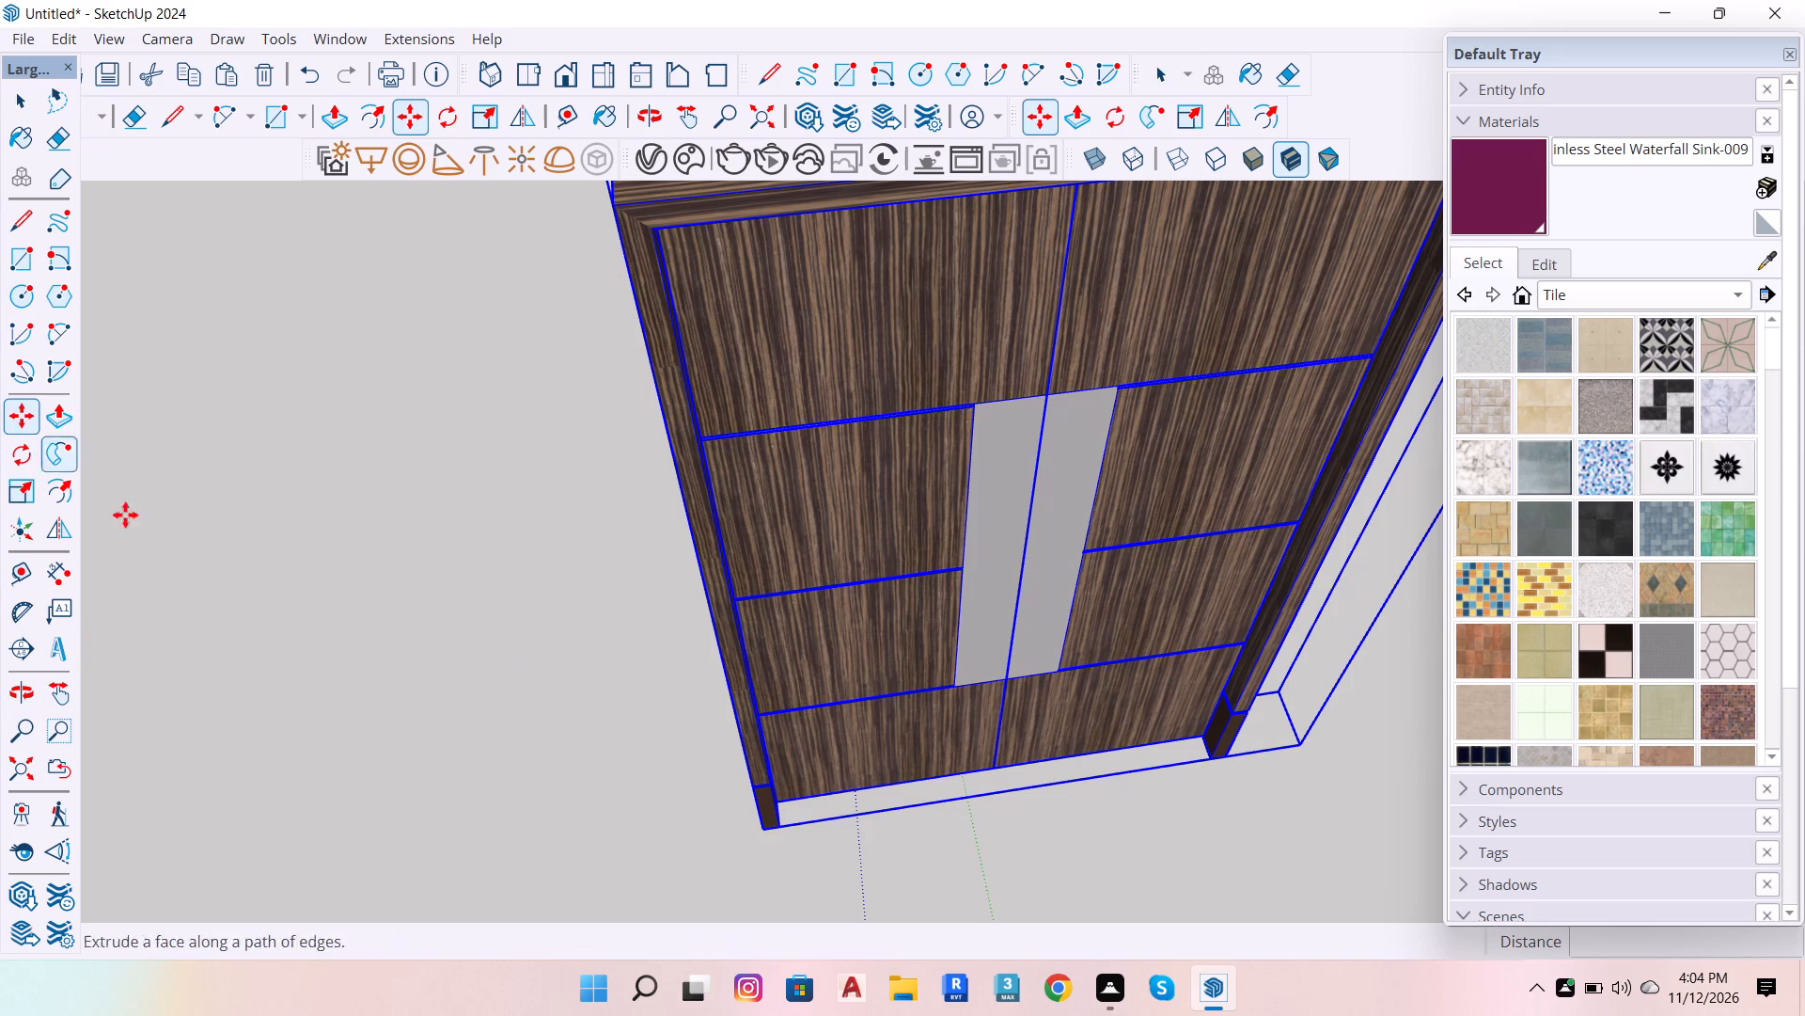
pyautogui.scroll(3, 918, 840)
pyautogui.click(648, 824)
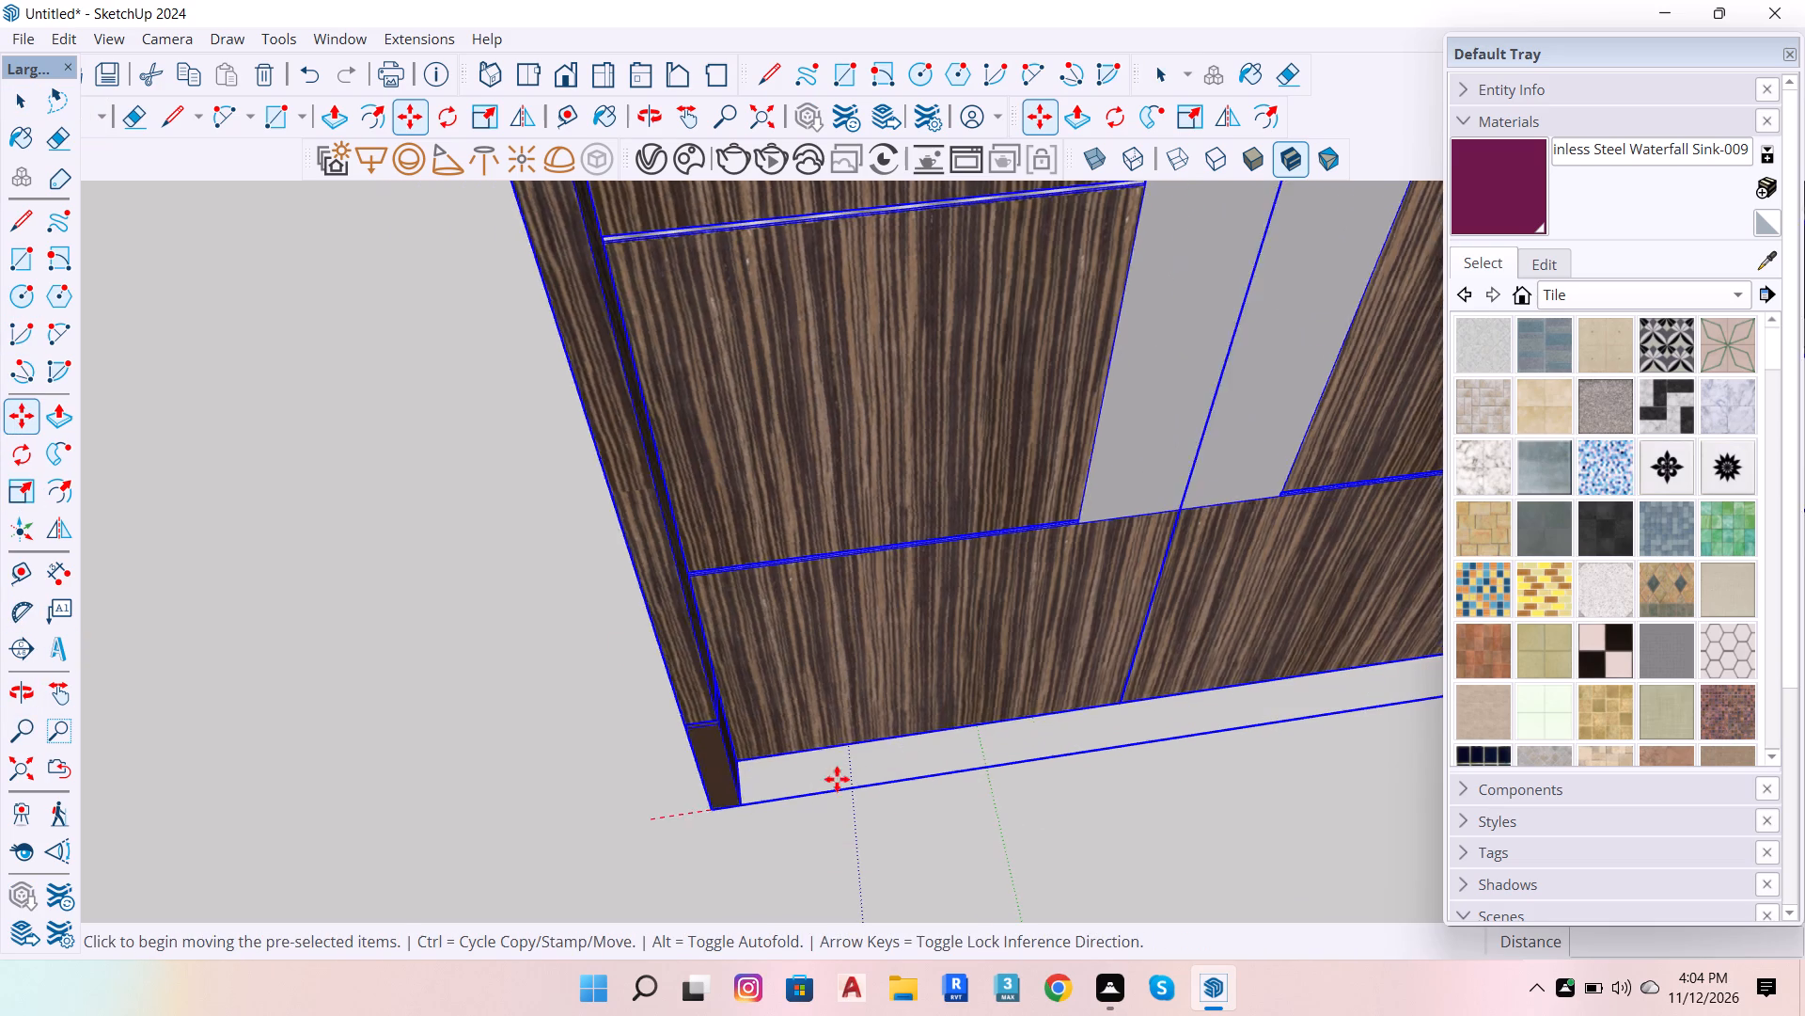
pyautogui.scroll(-20, 1072, 698)
pyautogui.scroll(-18, 1072, 698)
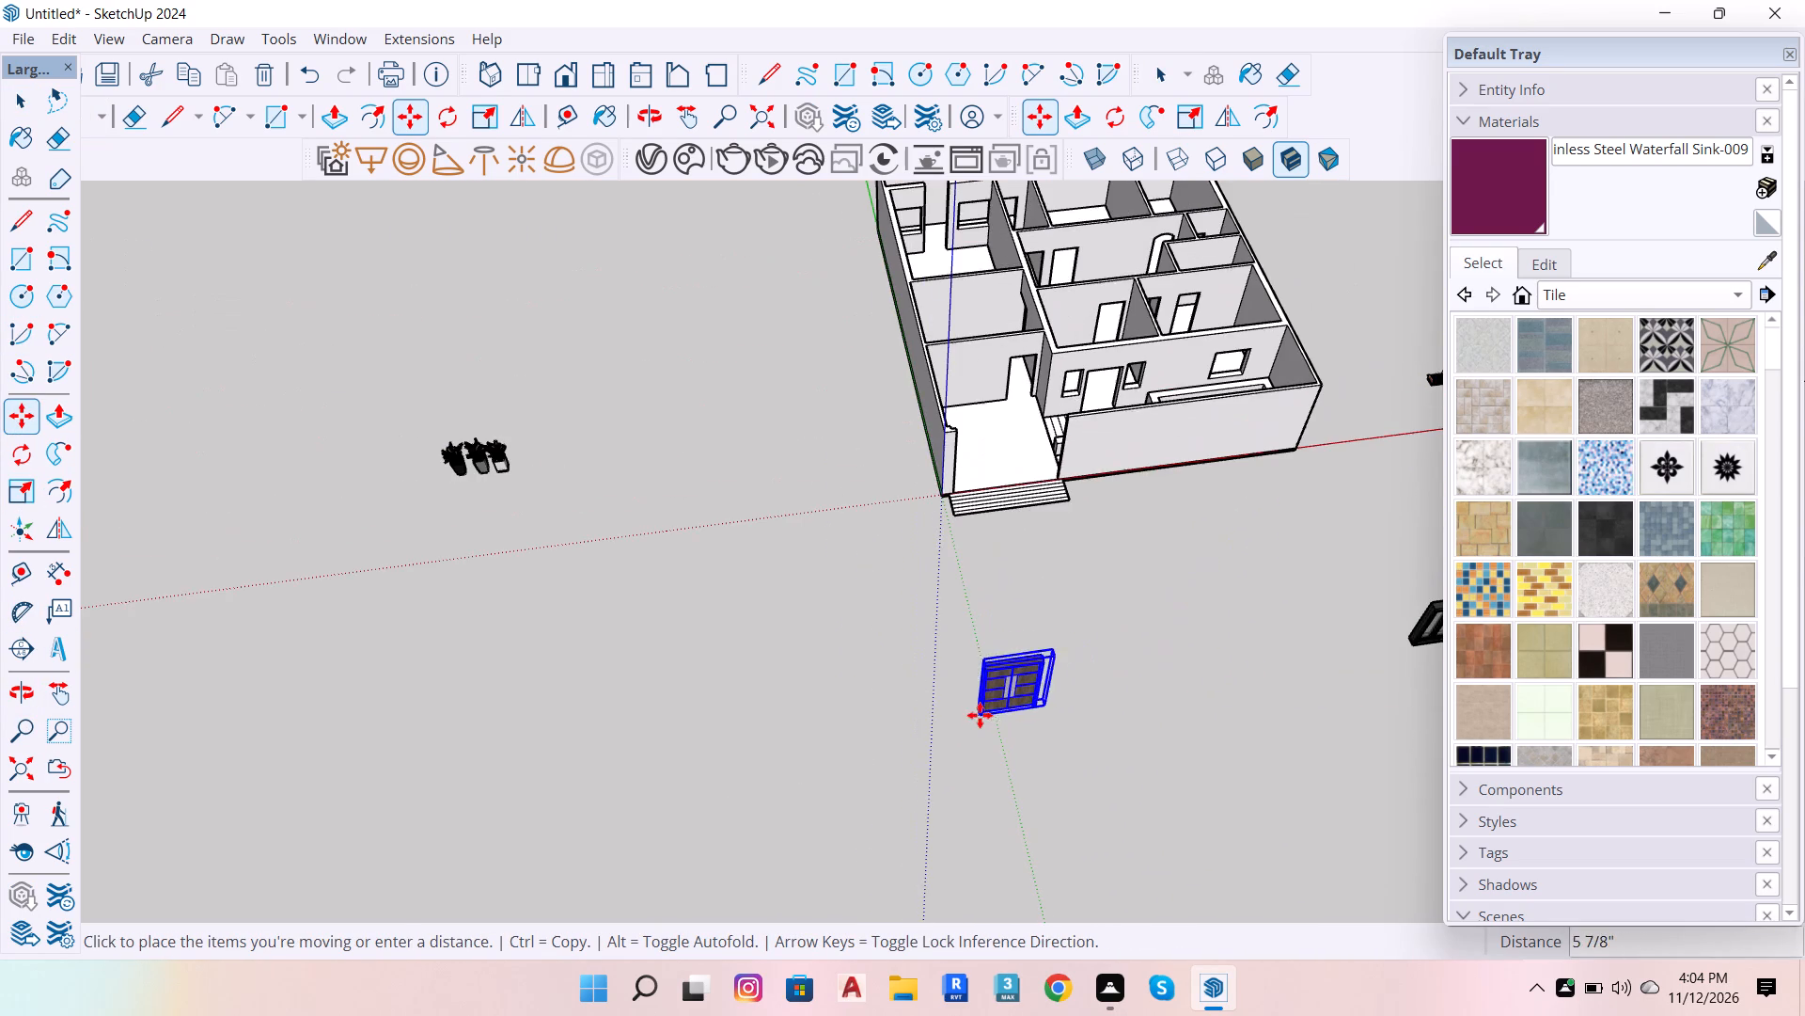
pyautogui.scroll(13, 1162, 333)
pyautogui.scroll(6, 996, 548)
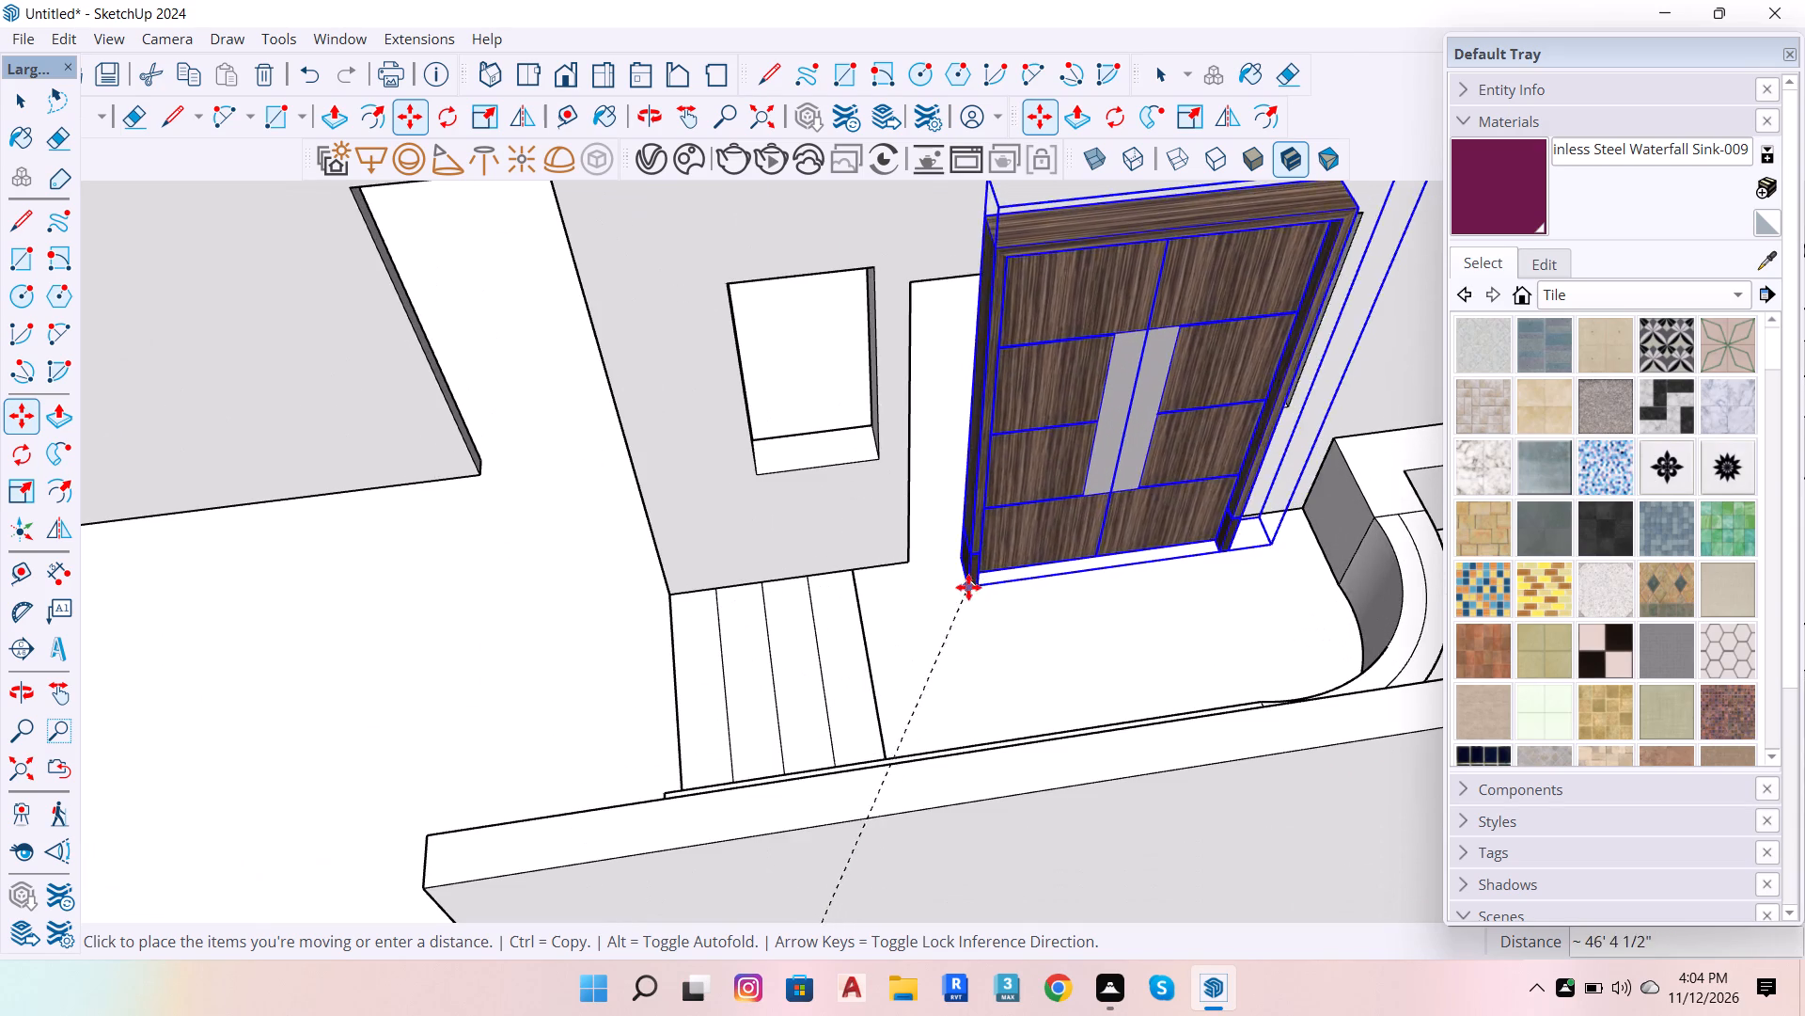
pyautogui.scroll(10, 905, 571)
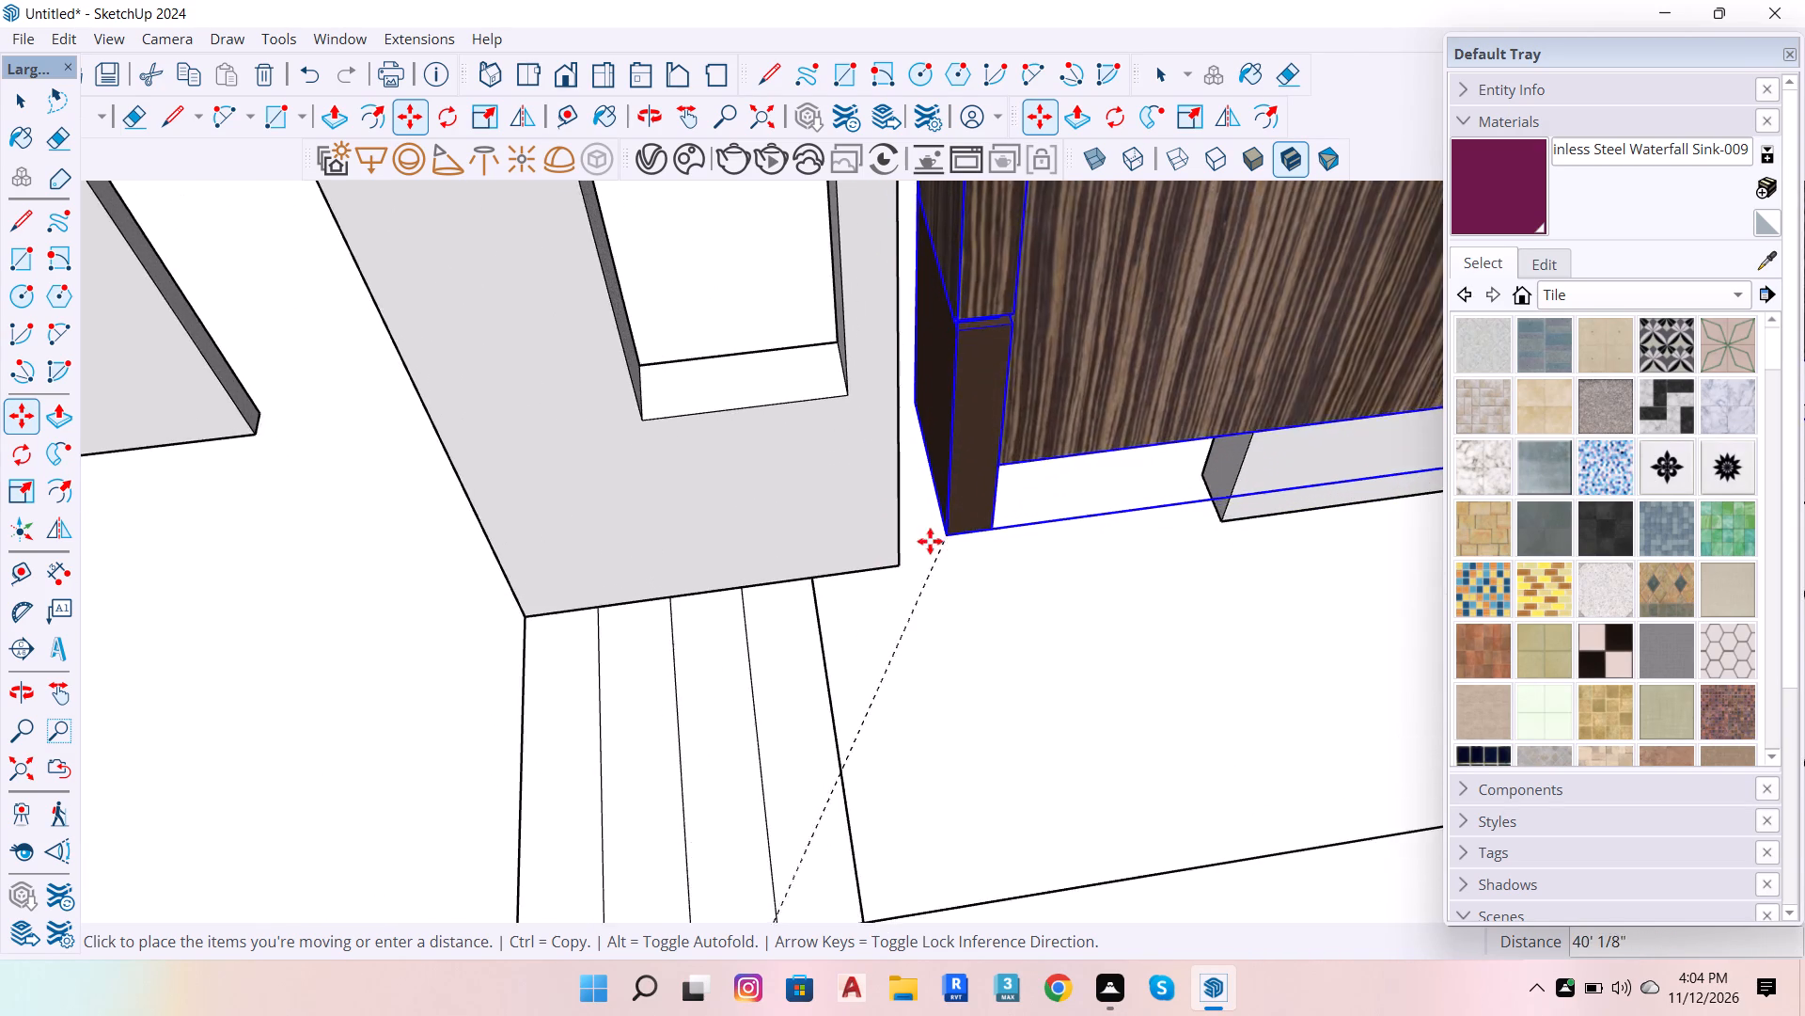
pyautogui.scroll(6, 928, 542)
pyautogui.click(900, 571)
# Move the double door into the wall opening, matching its bottom corner to the opening's bottom corner nearest the steps.
pyautogui.scroll(-9, 613, 739)
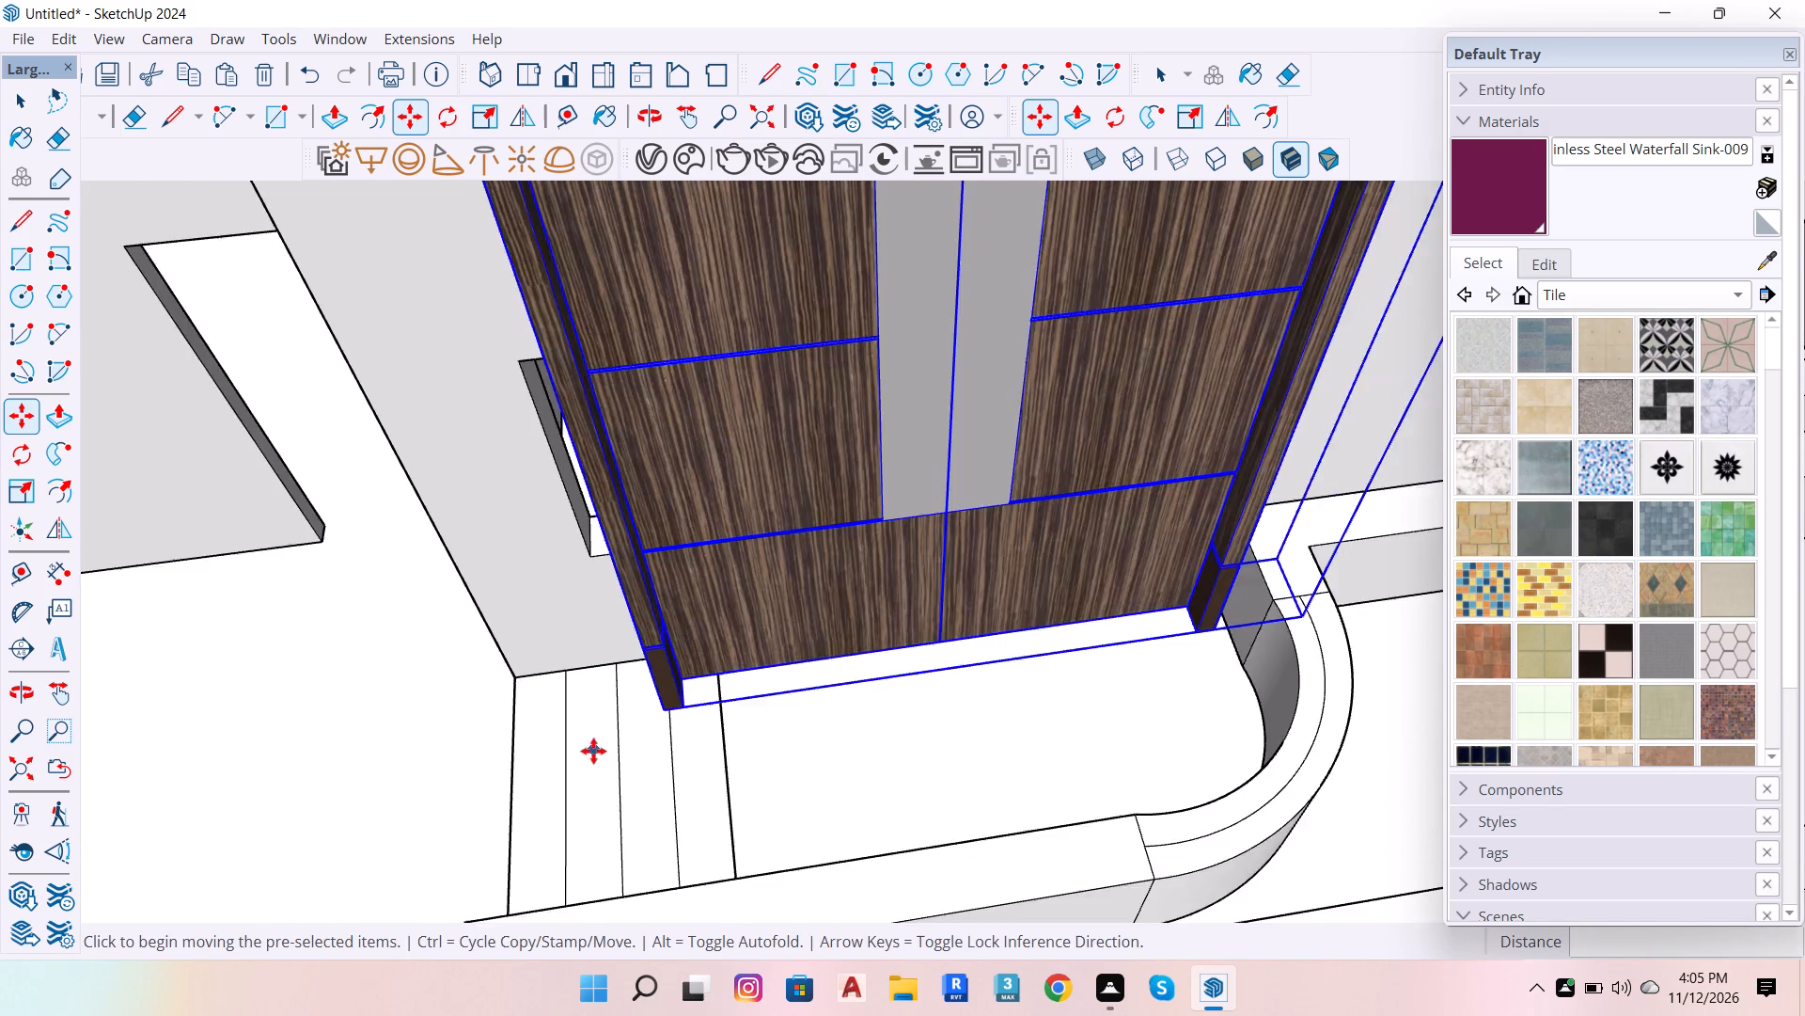
pyautogui.scroll(-5, 593, 751)
pyautogui.scroll(6, 713, 669)
pyautogui.click(584, 802)
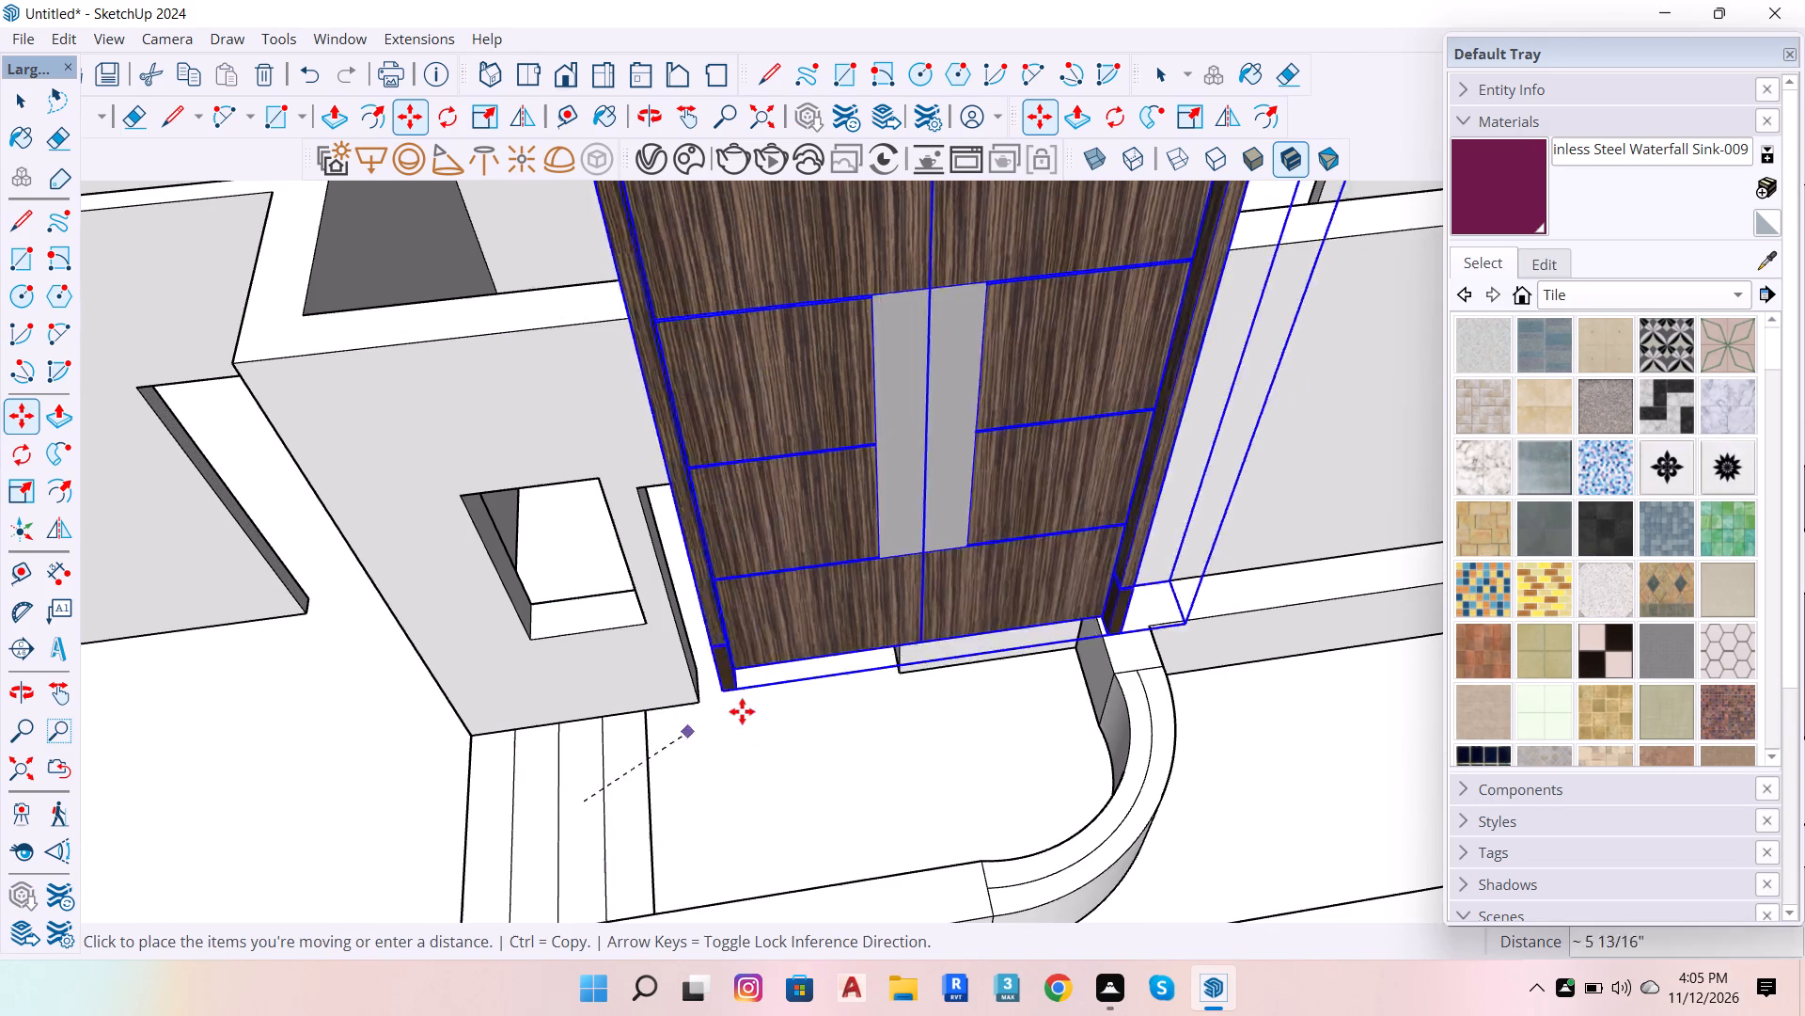
pyautogui.click(695, 700)
pyautogui.scroll(-5, 860, 751)
pyautogui.scroll(6, 833, 722)
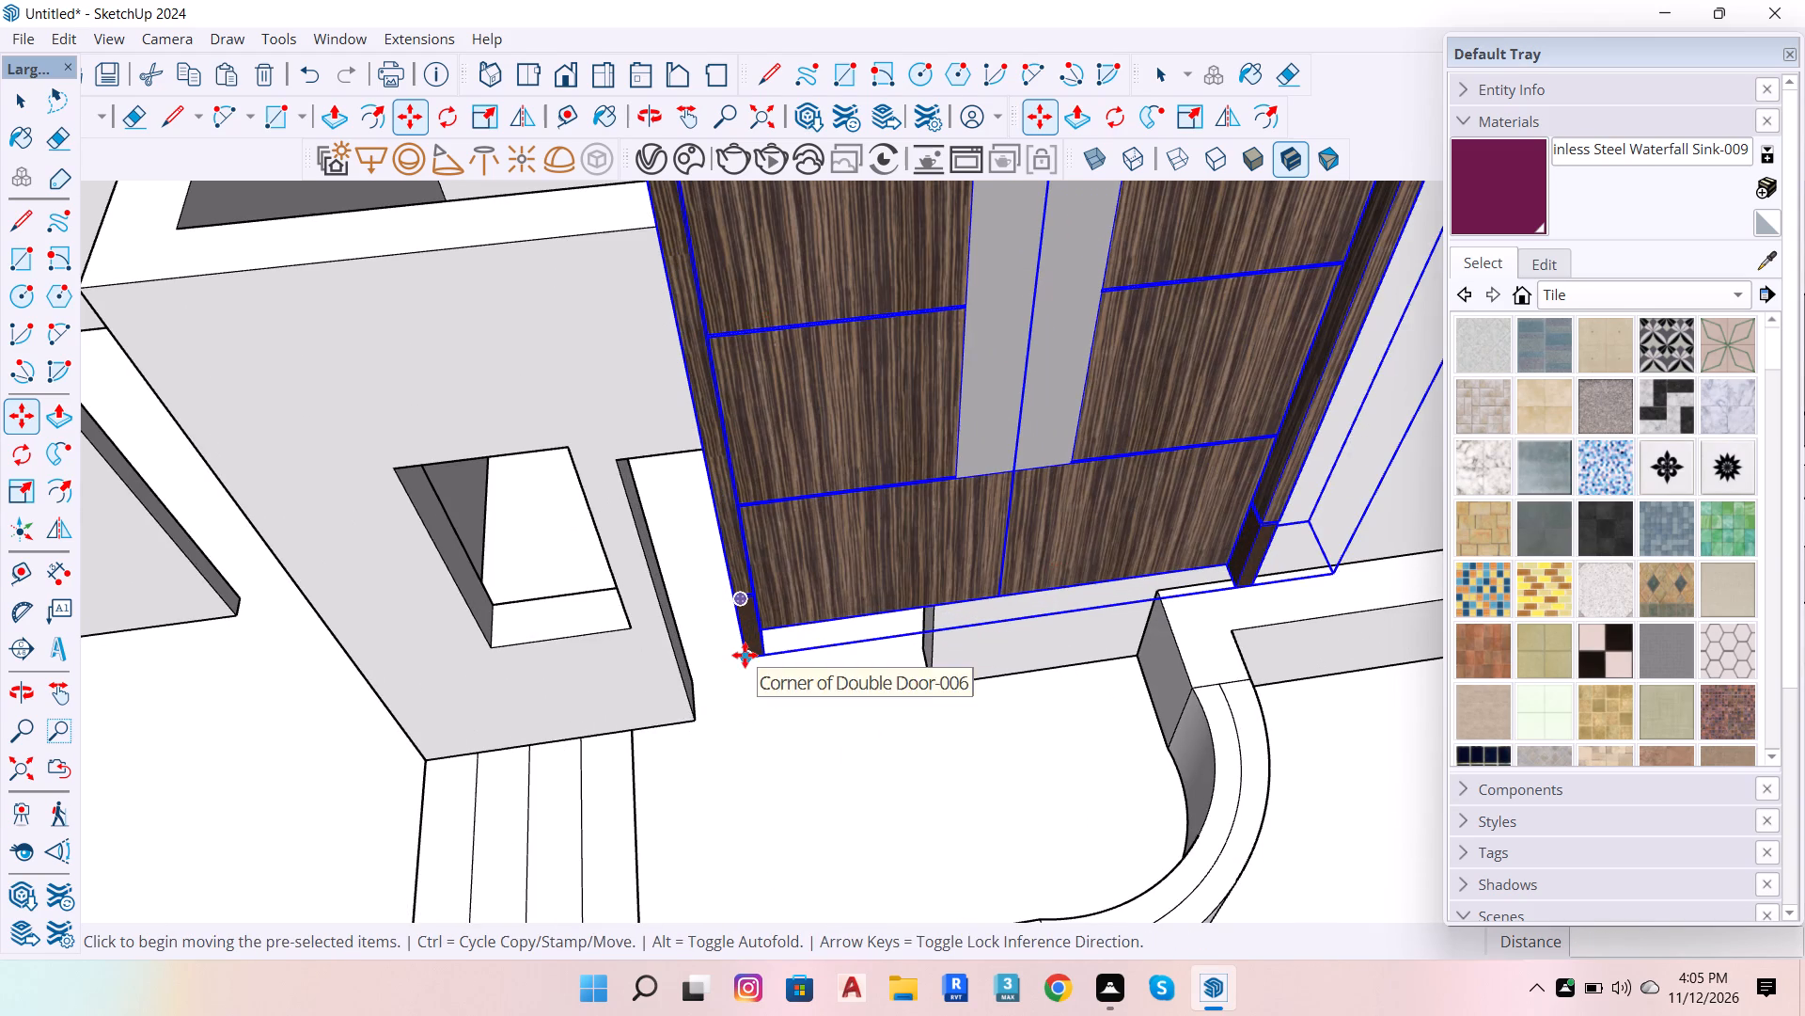
pyautogui.click(745, 655)
pyautogui.scroll(6, 695, 727)
pyautogui.scroll(3, 761, 675)
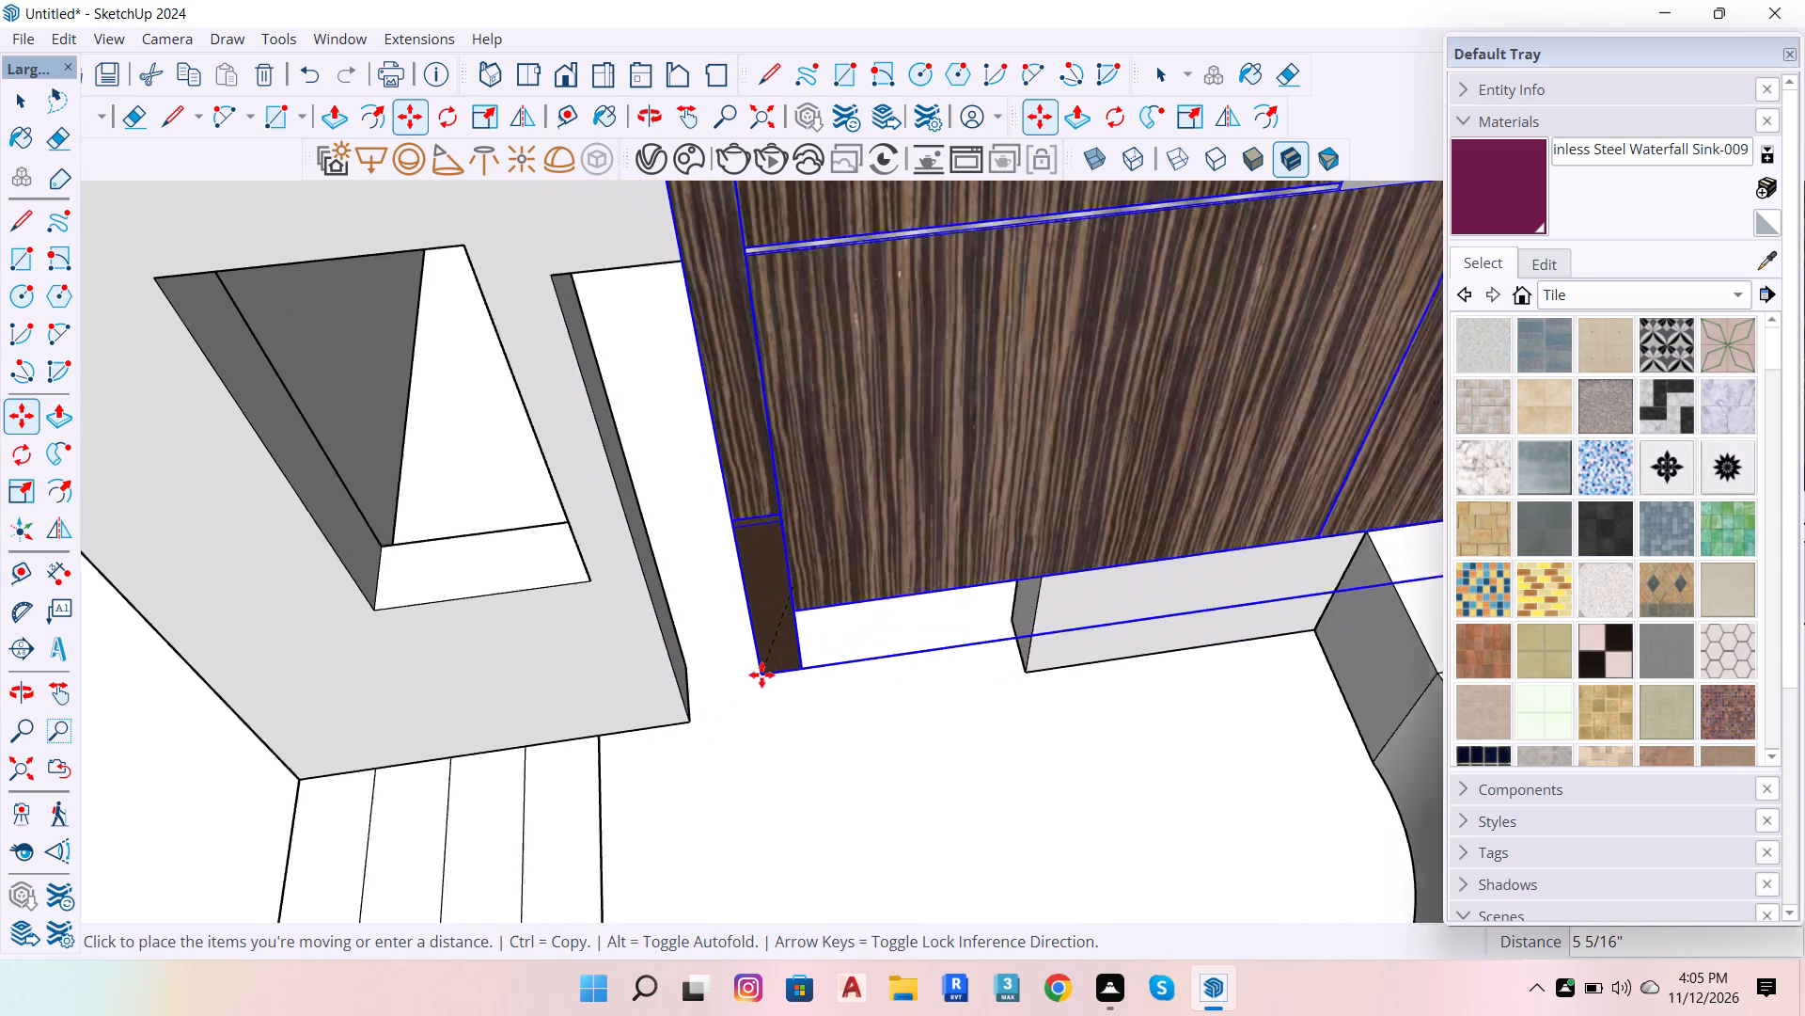
pyautogui.scroll(3, 761, 675)
pyautogui.scroll(19, 711, 696)
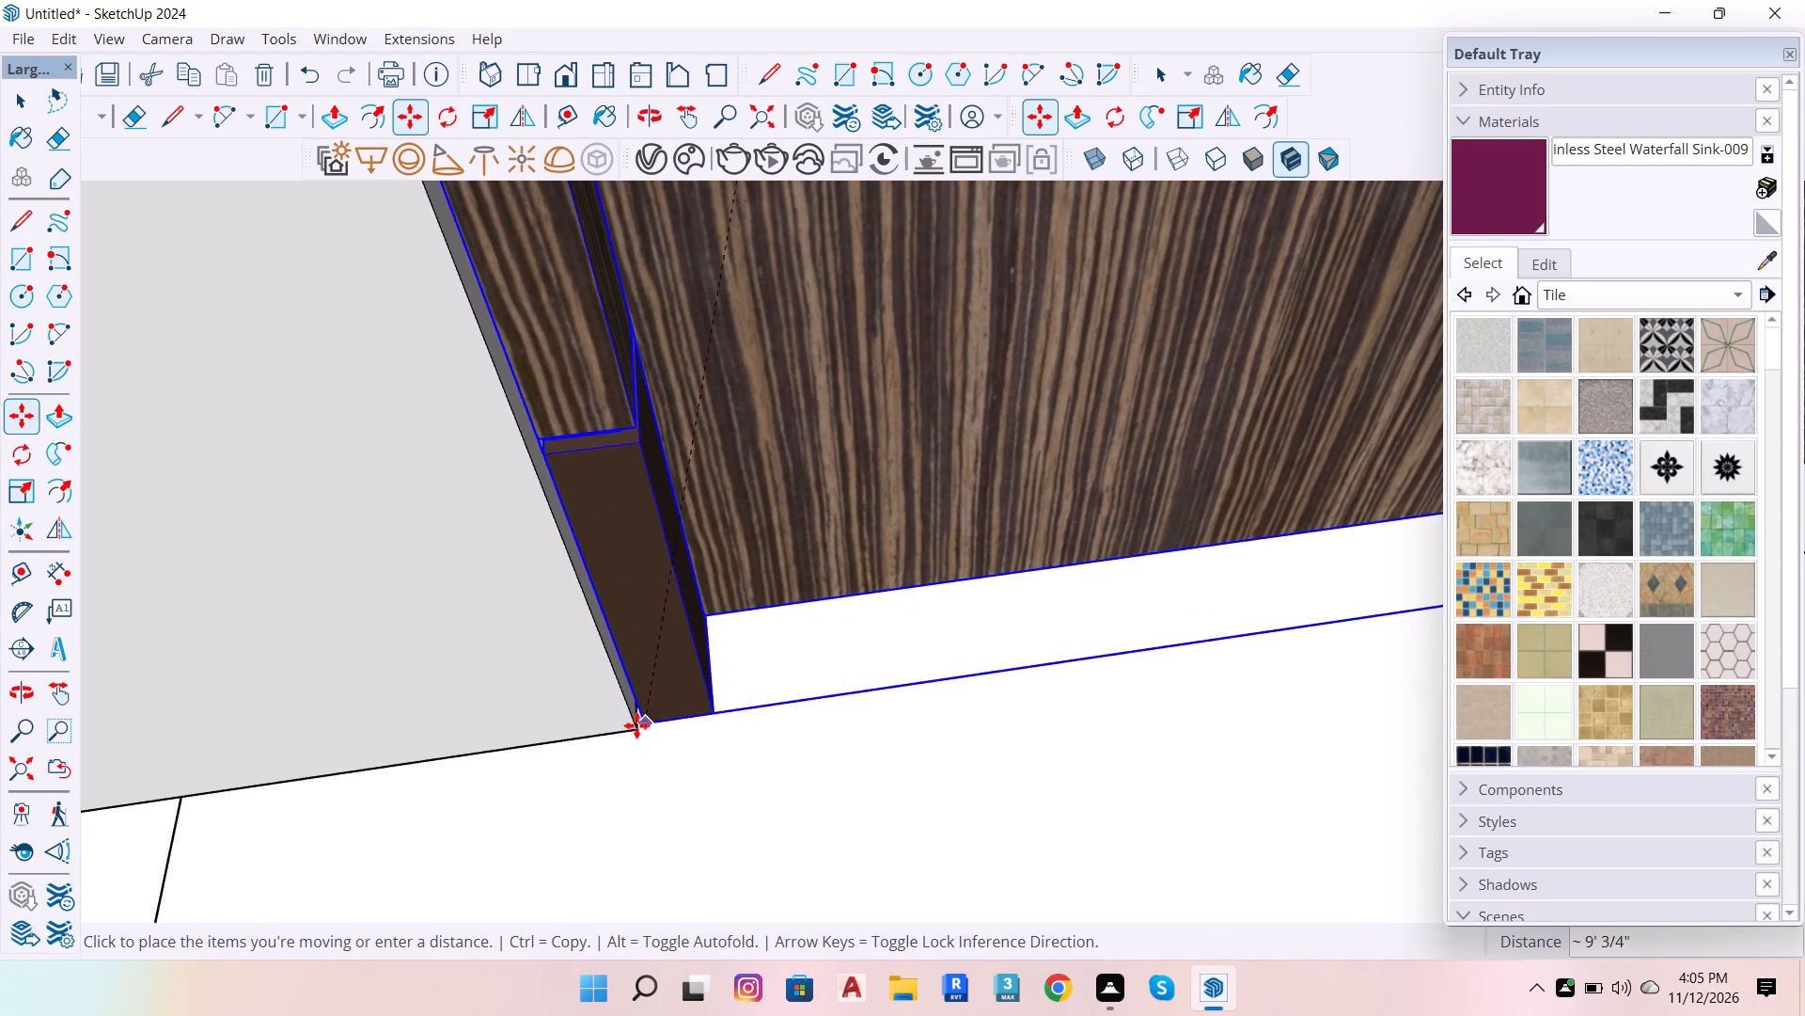
pyautogui.click(633, 726)
# Shift the double door sideways along the wall so its far jamb sits at the opening's edge away from the steps.
pyautogui.scroll(-20, 750, 657)
pyautogui.scroll(2, 944, 616)
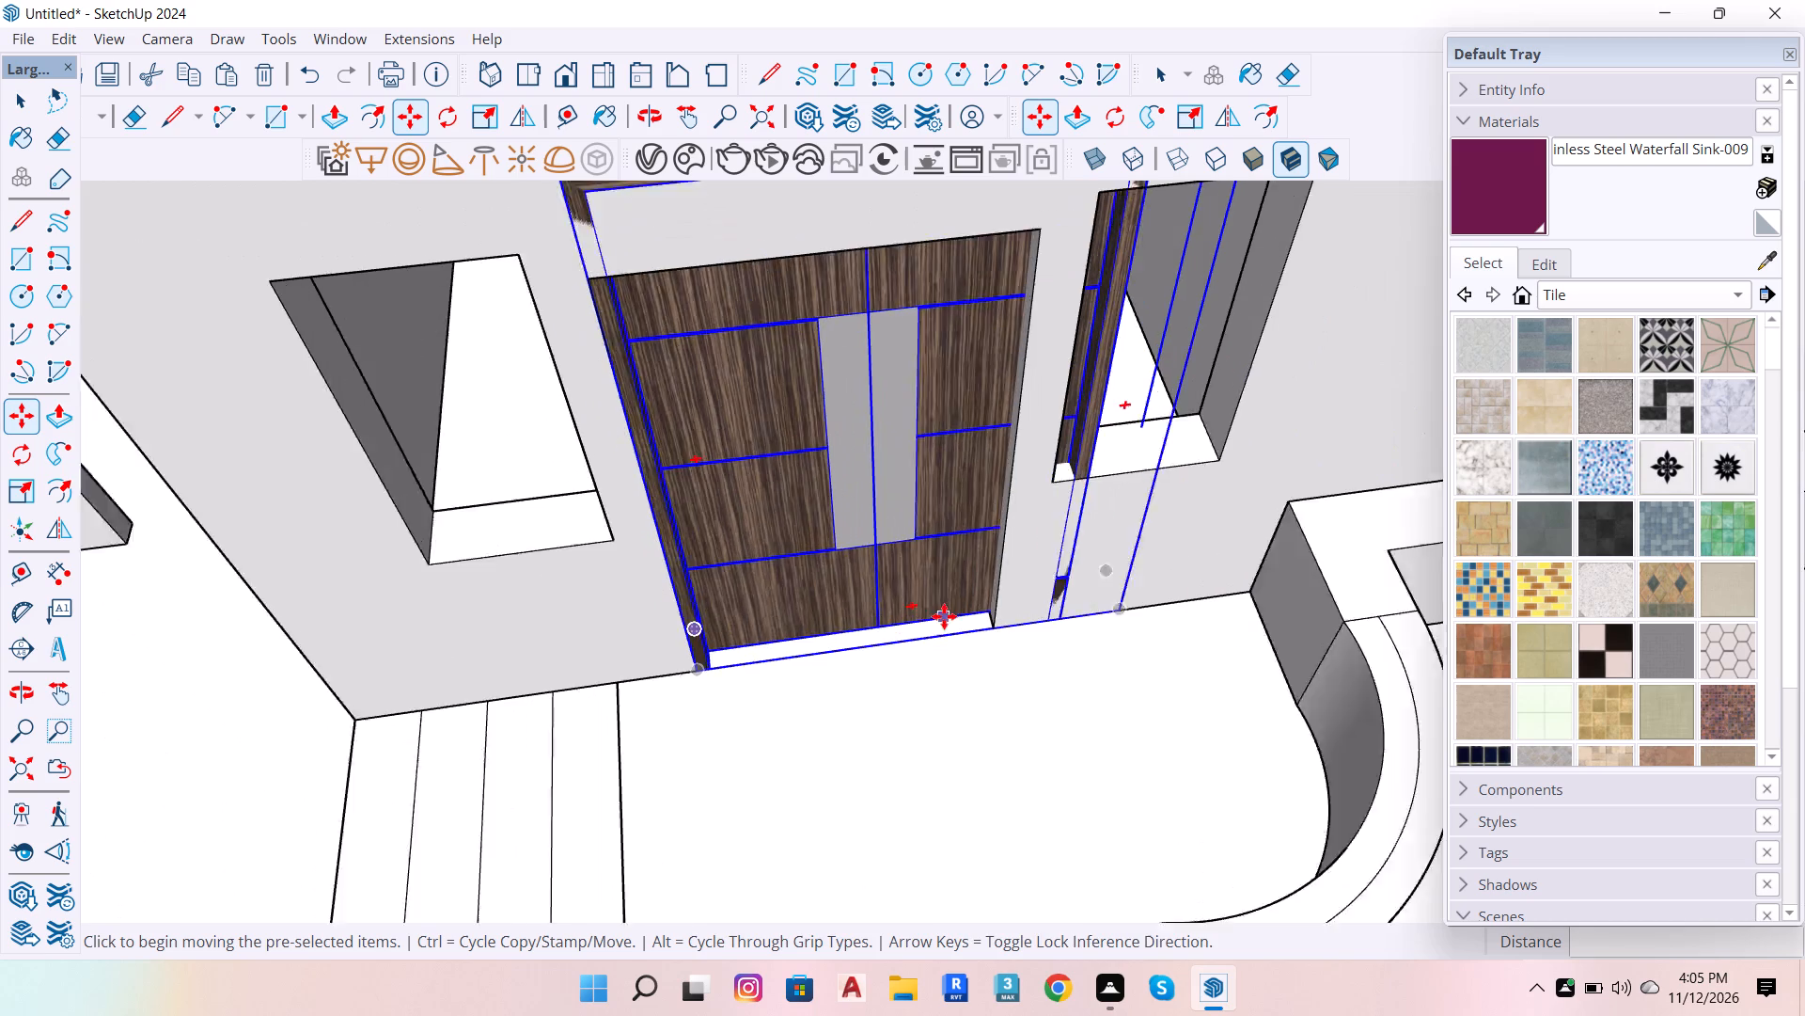
pyautogui.scroll(3, 944, 616)
pyautogui.scroll(5, 1183, 651)
pyautogui.click(1050, 604)
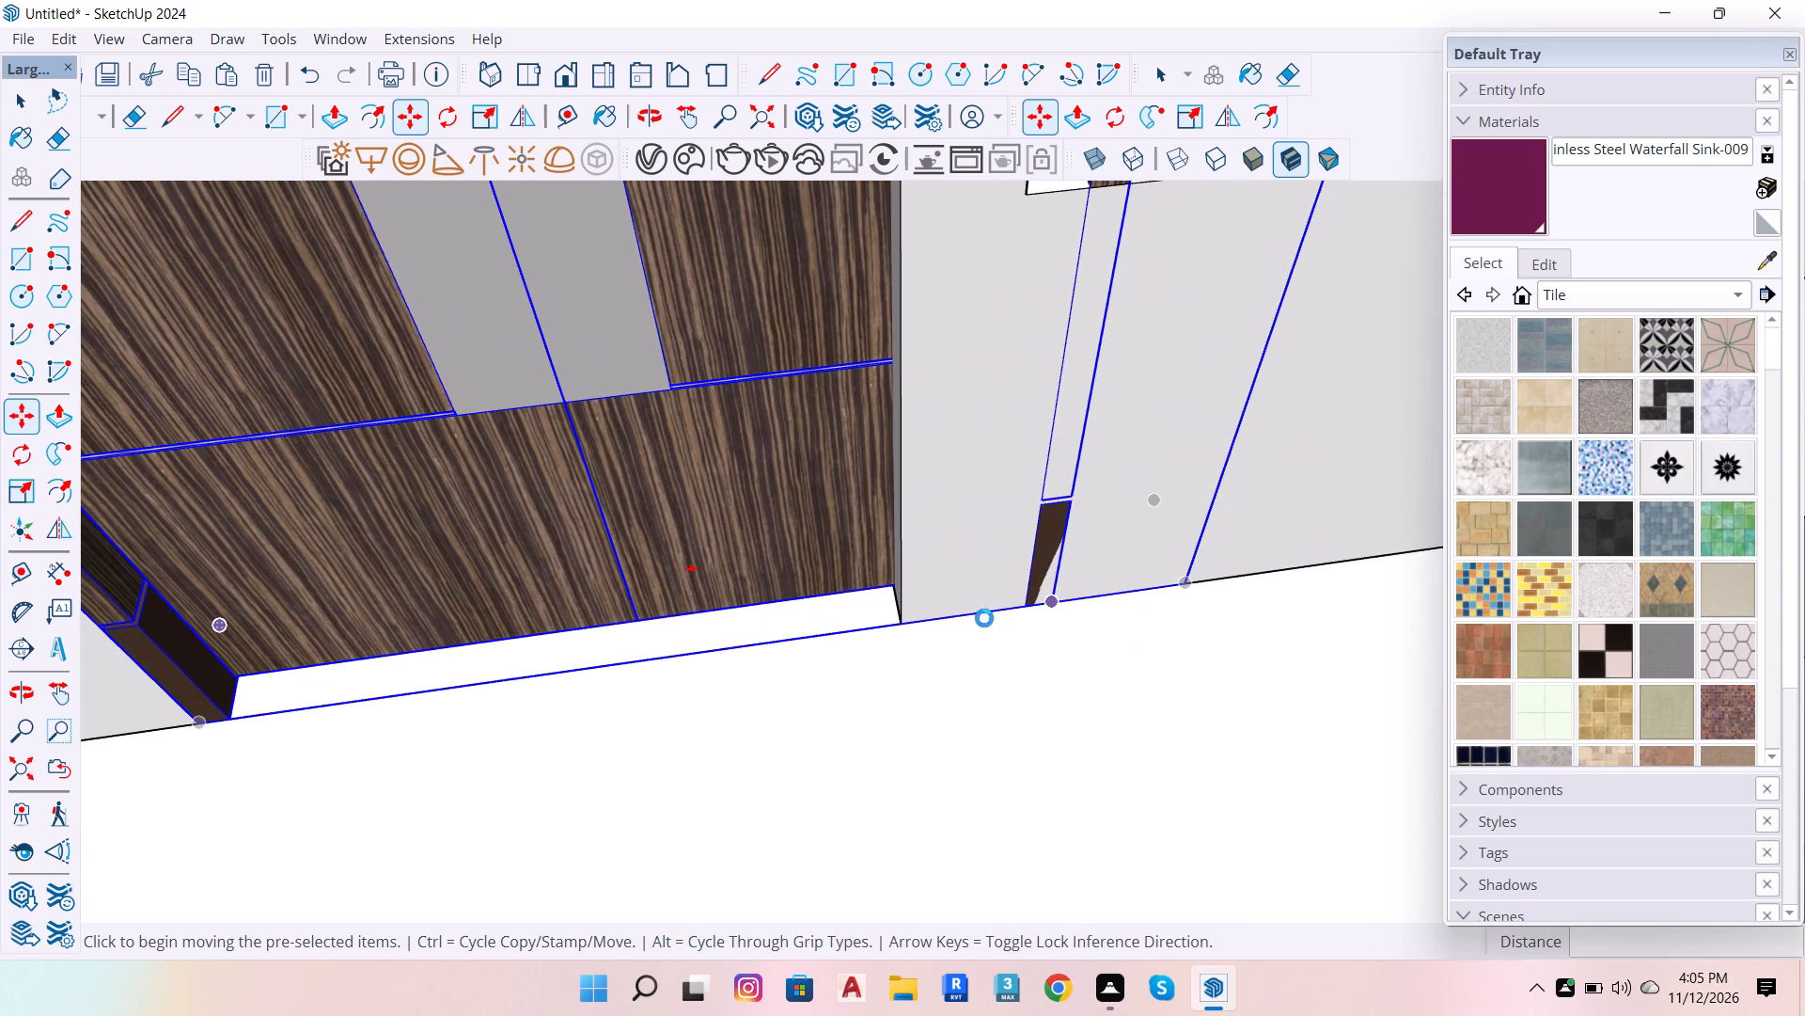
pyautogui.doubleClick(1058, 587)
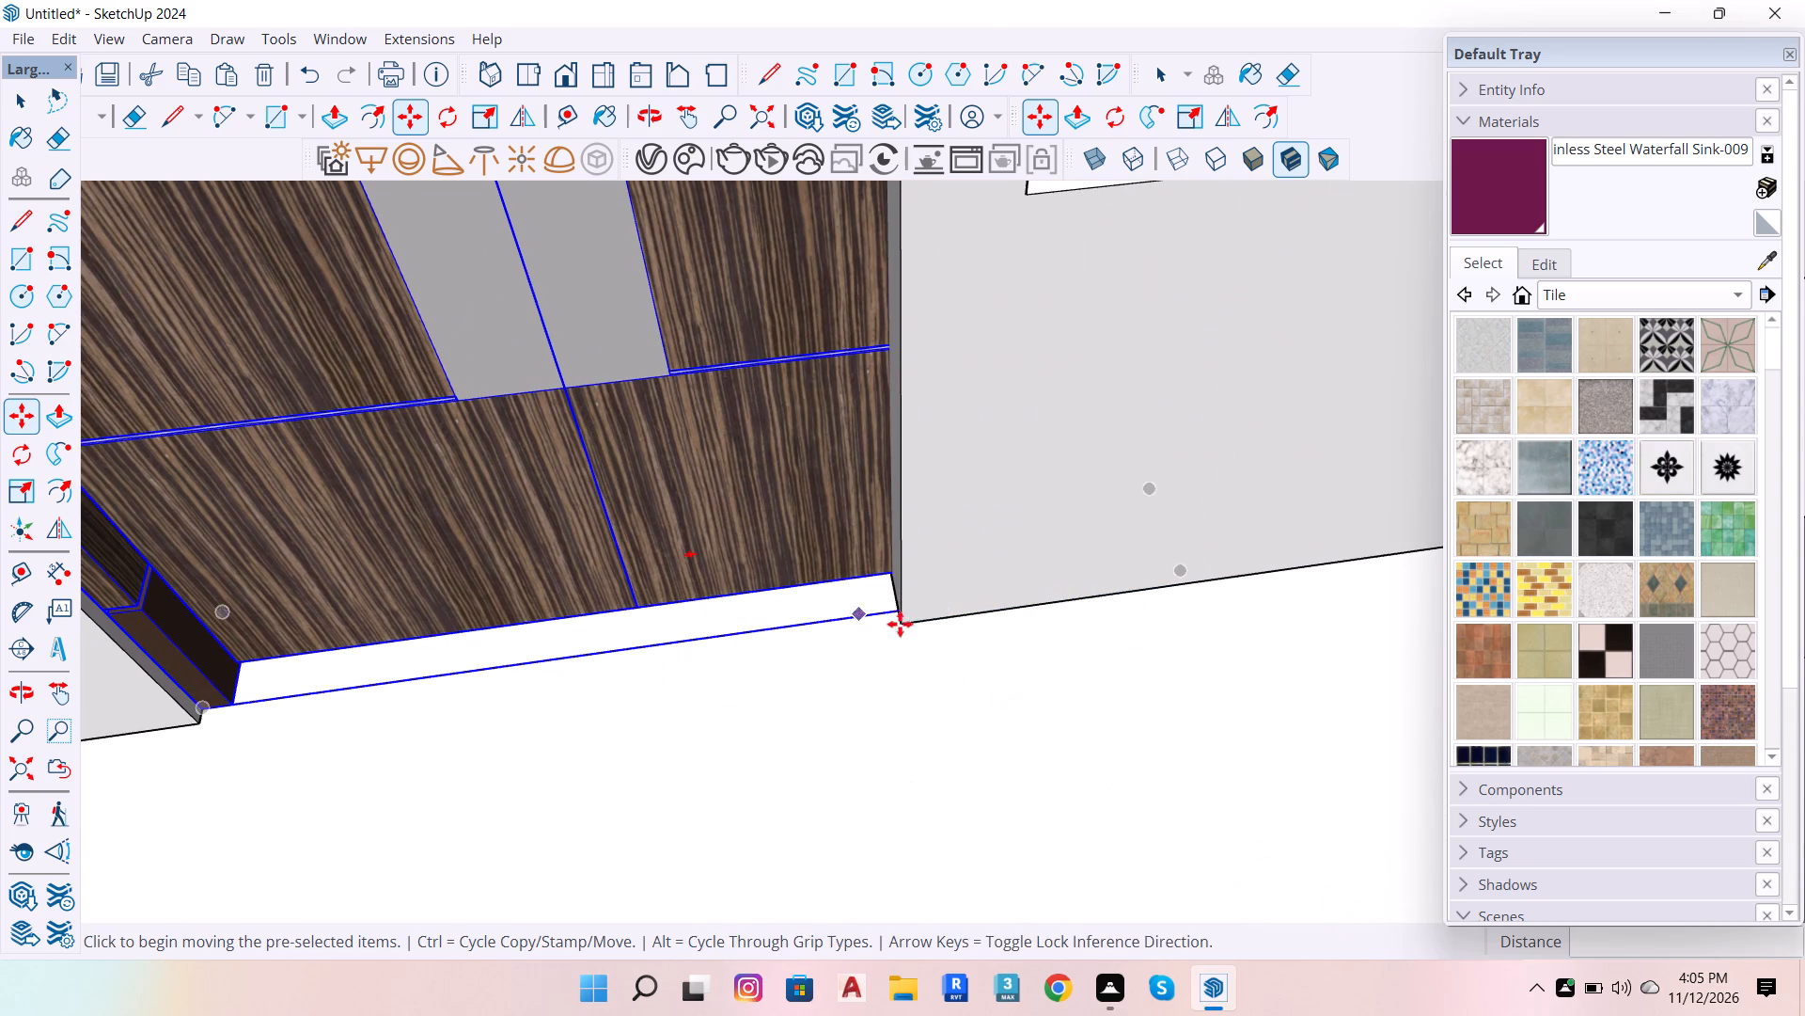
pyautogui.click(1059, 573)
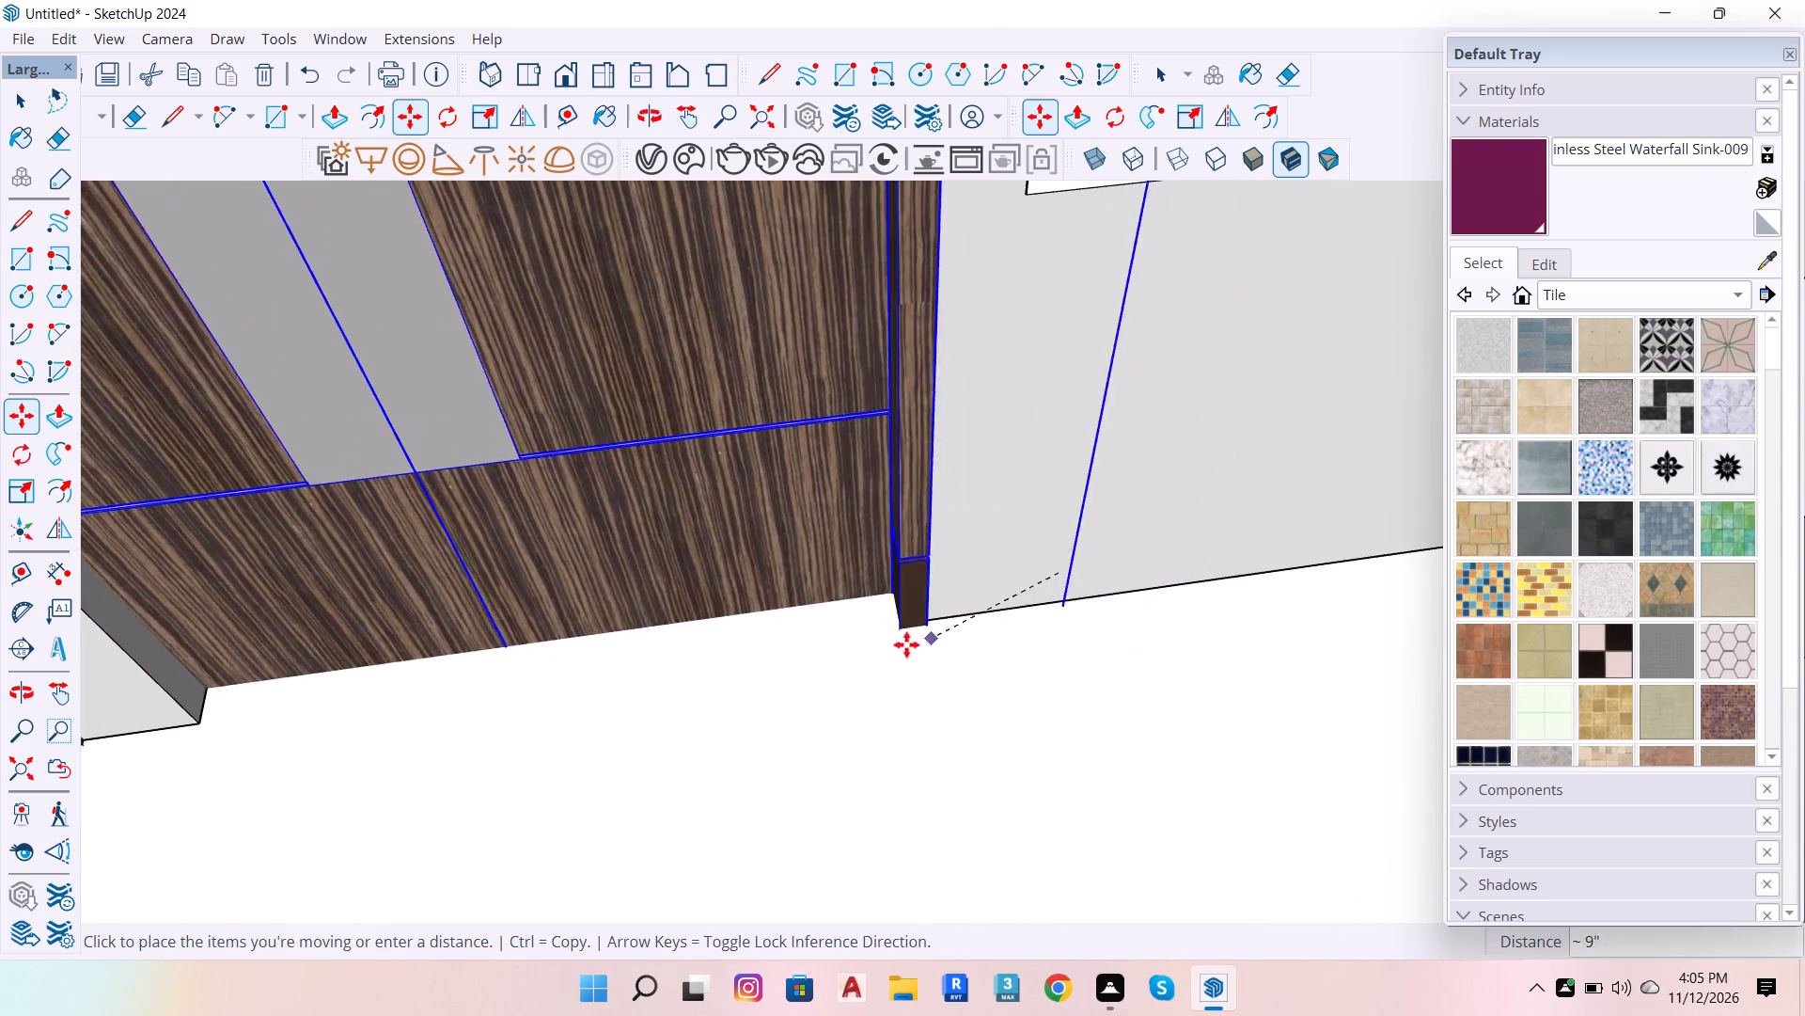
pyautogui.click(903, 626)
# Snap the far jamb's bottom outer corner onto the opening's bottom corner on the side away from the steps.
pyautogui.scroll(6, 893, 648)
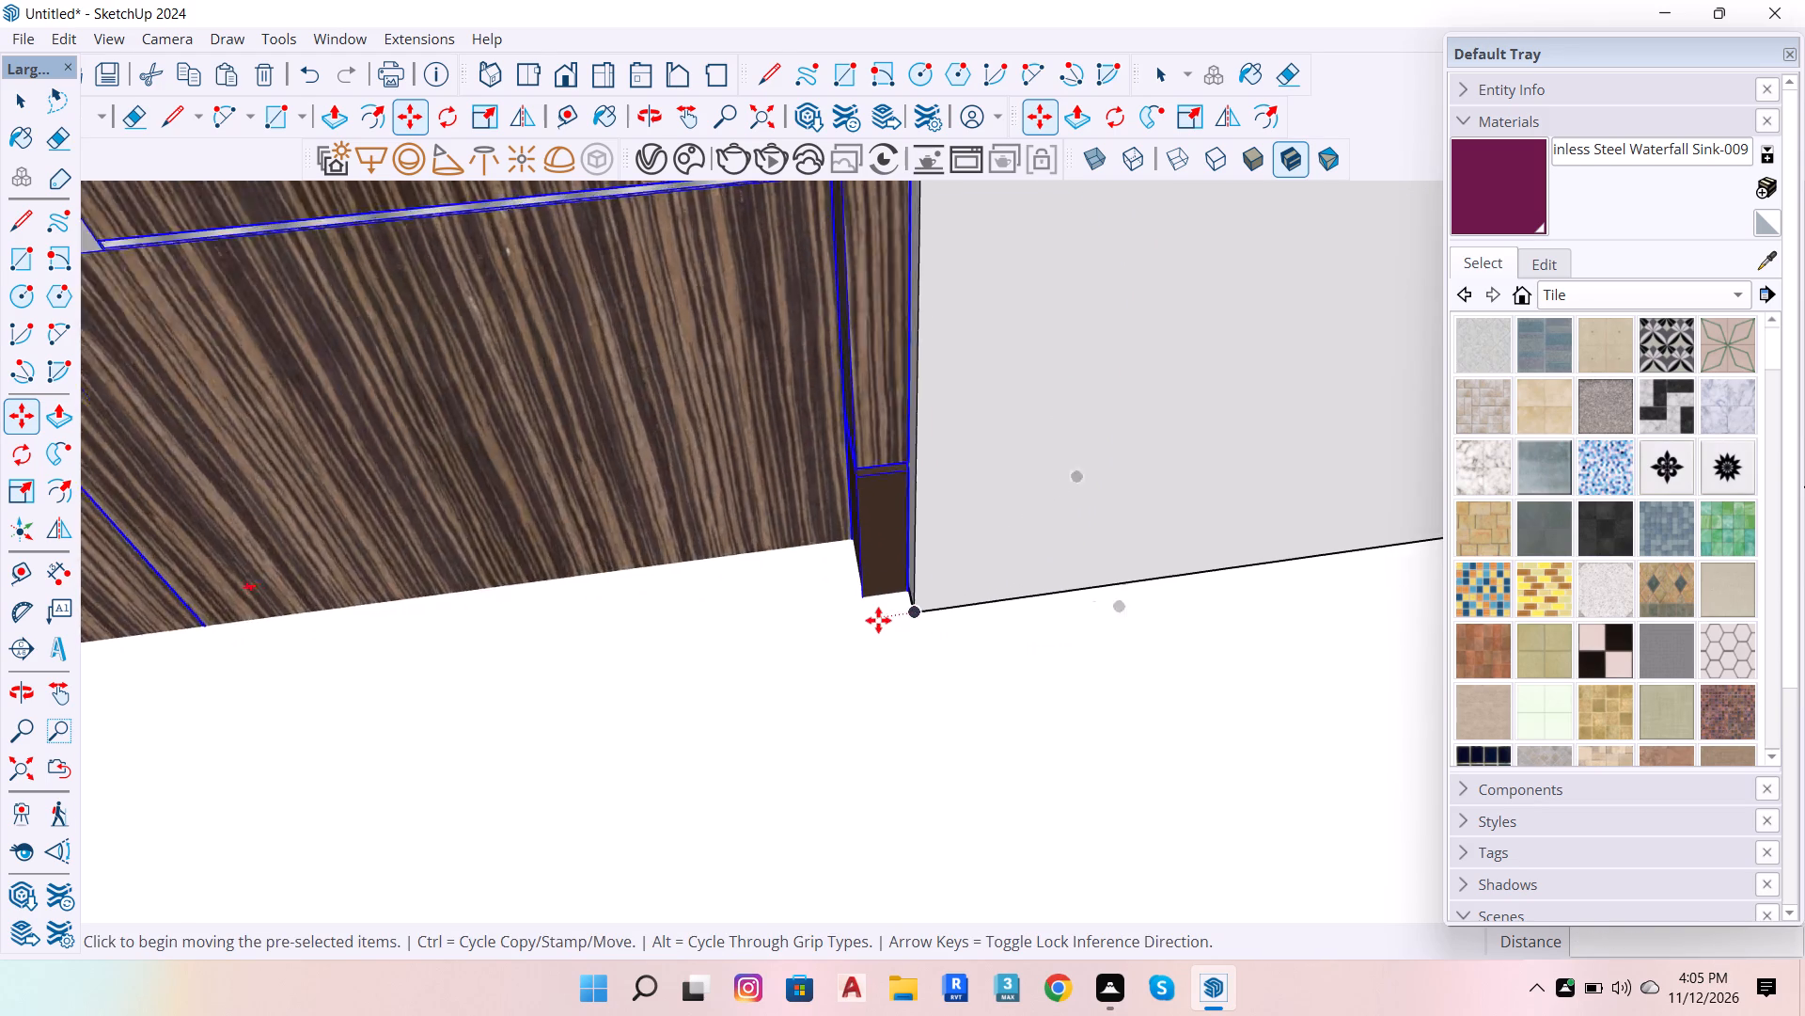
pyautogui.scroll(5, 878, 620)
pyautogui.click(935, 570)
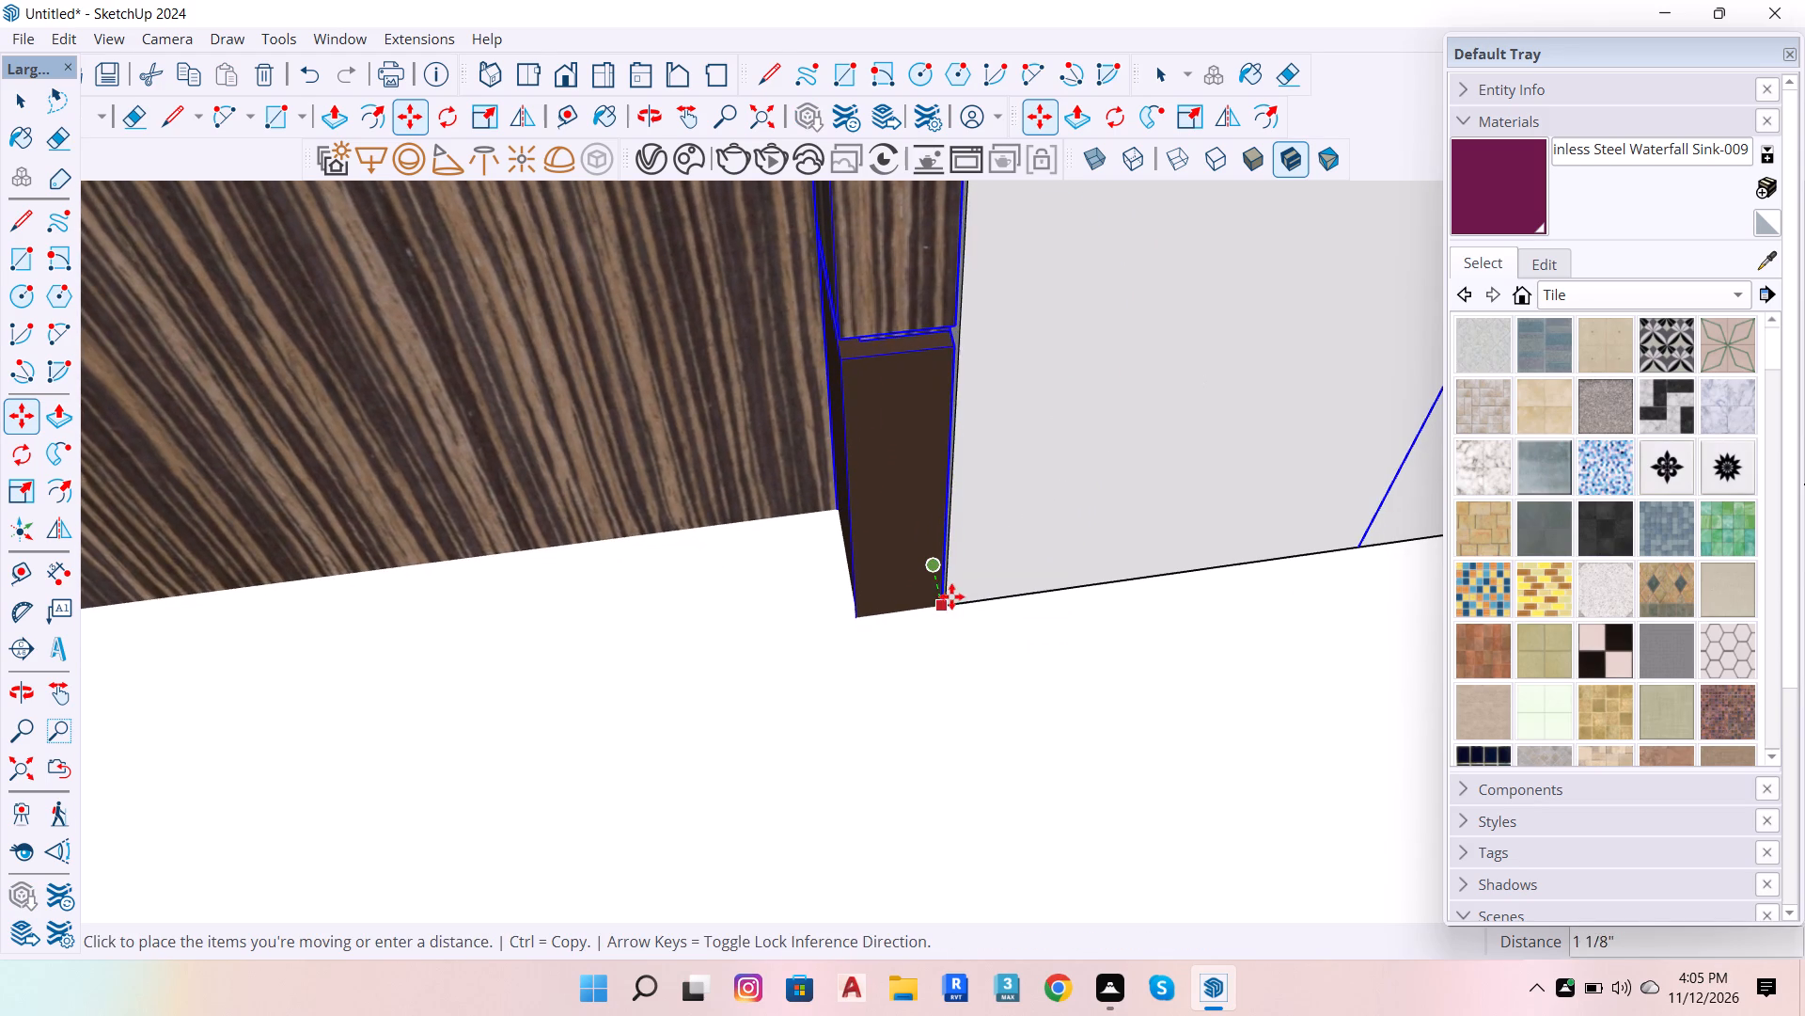
pyautogui.click(944, 604)
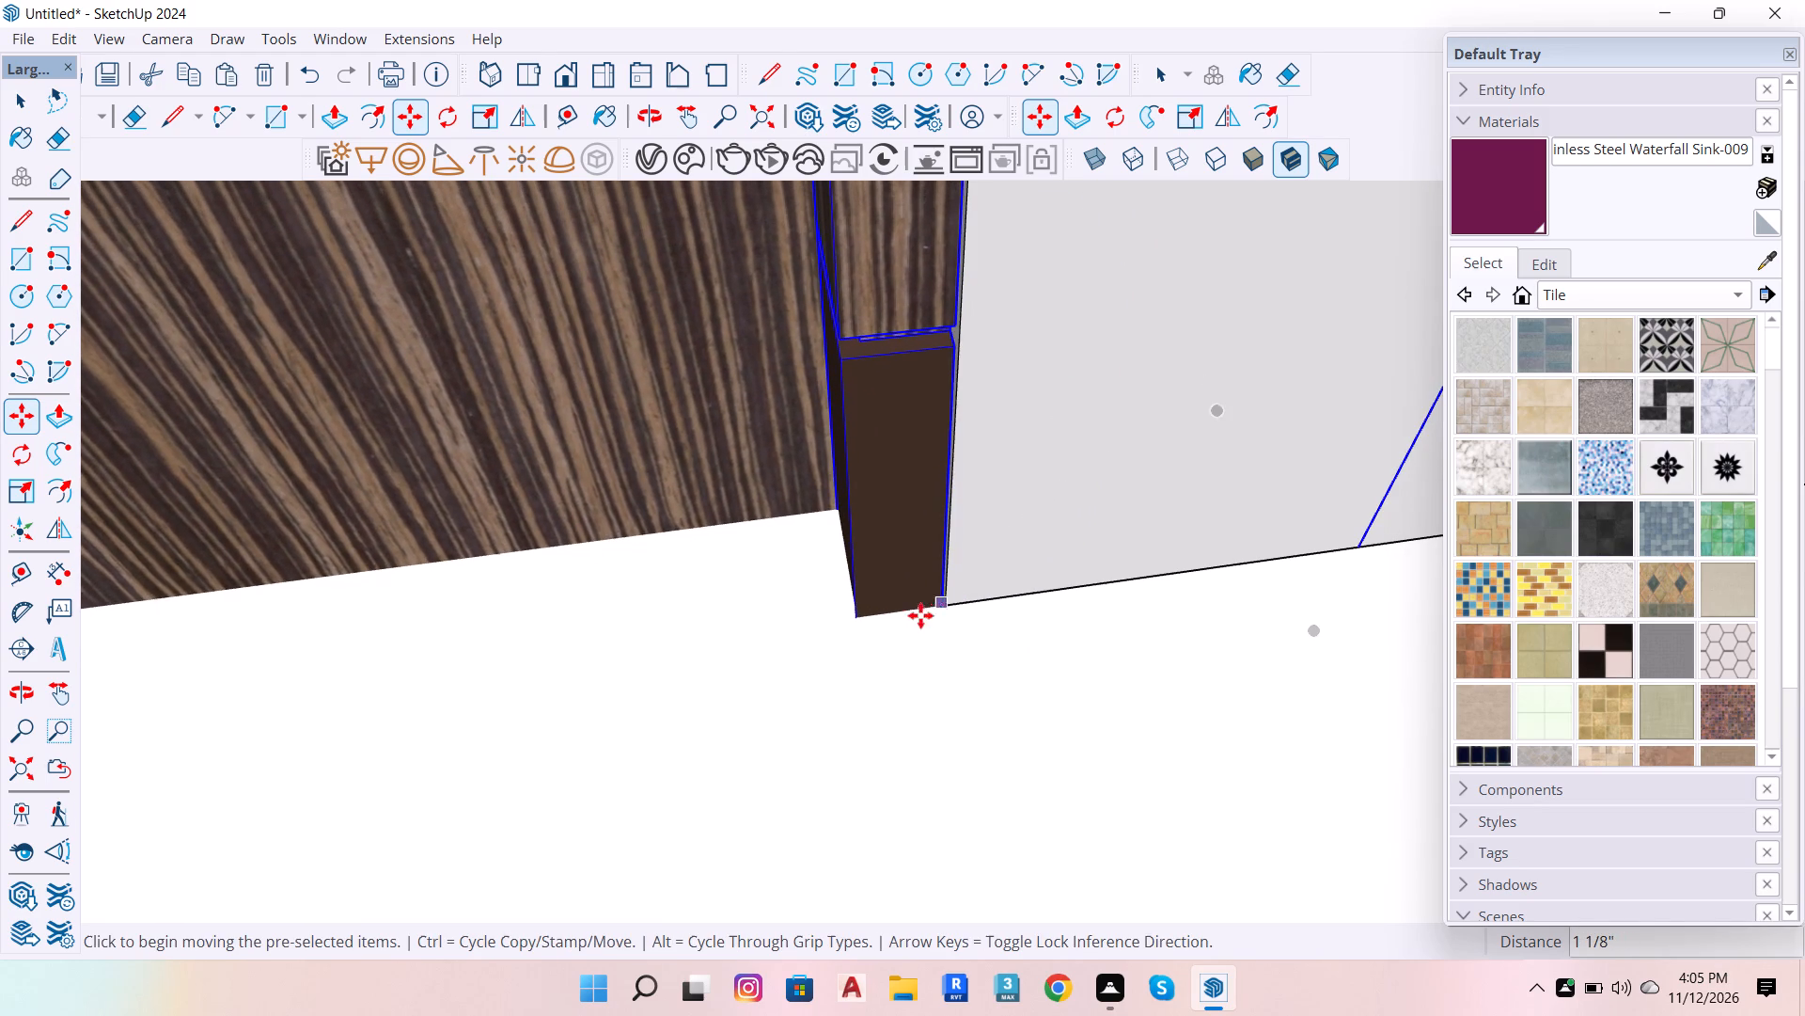
pyautogui.scroll(-5, 898, 618)
pyautogui.scroll(7, 899, 624)
pyautogui.scroll(7, 1047, 572)
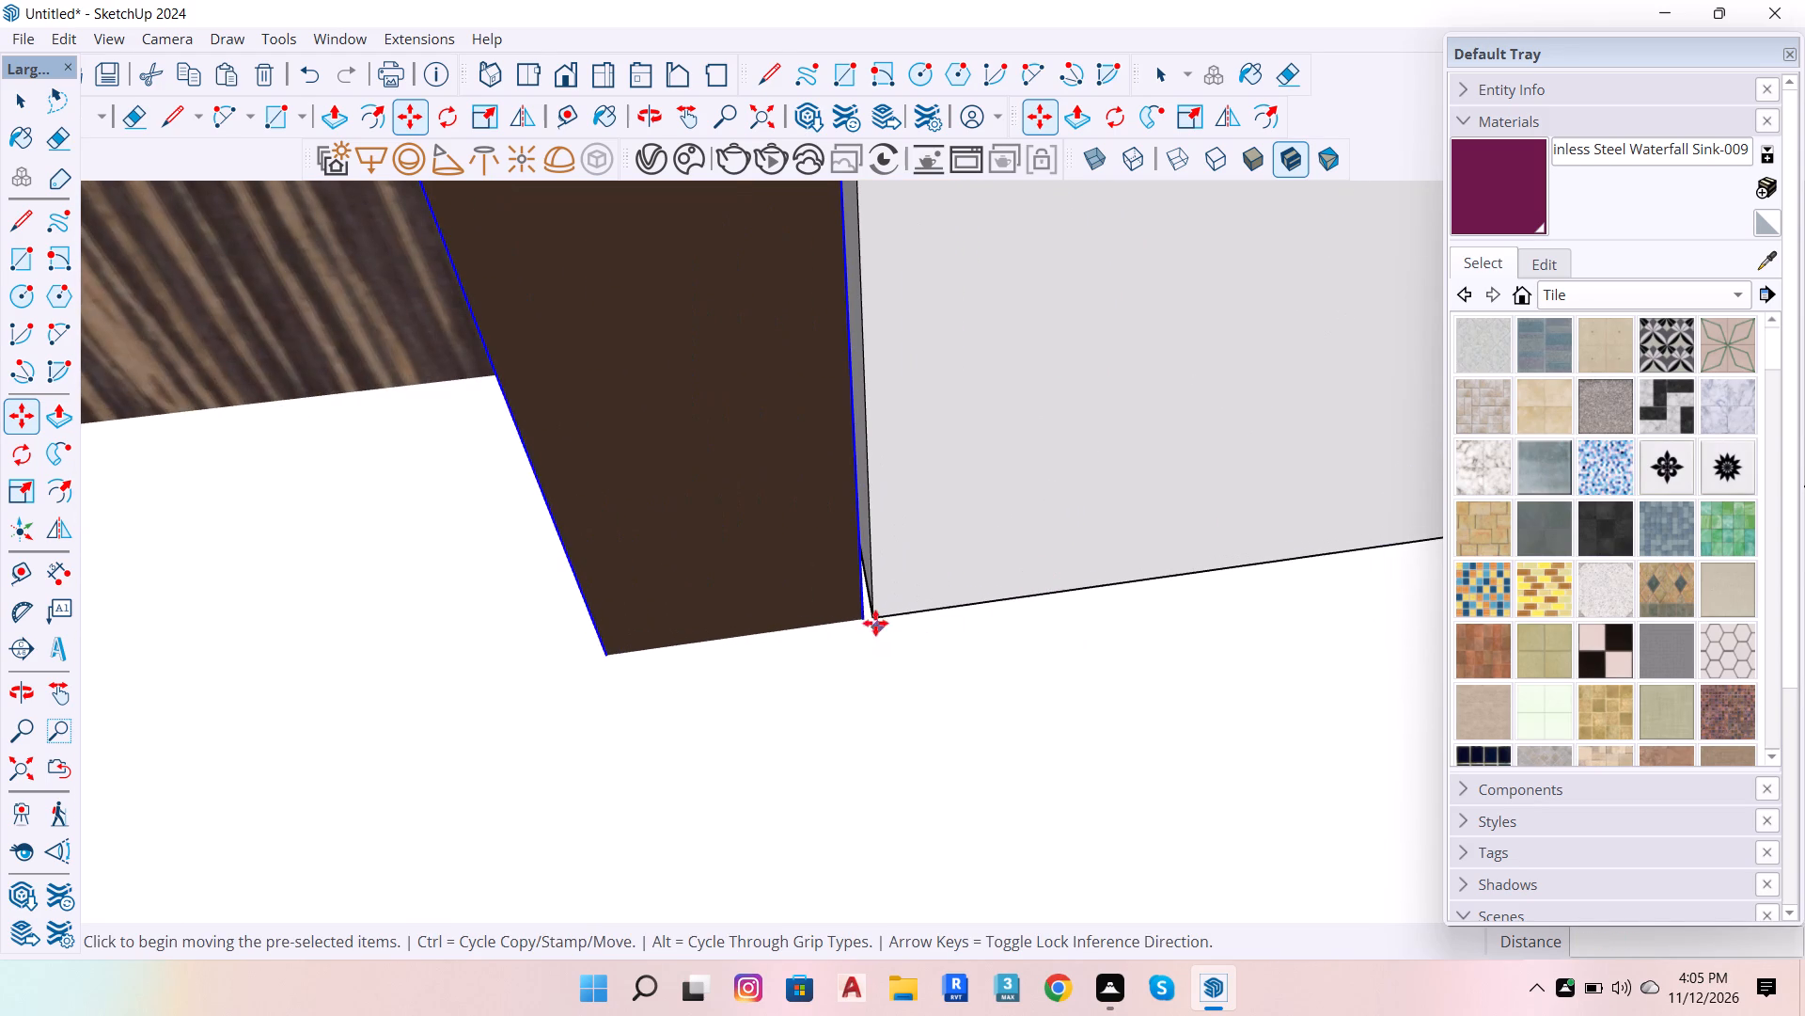
pyautogui.scroll(7, 870, 611)
pyautogui.click(855, 628)
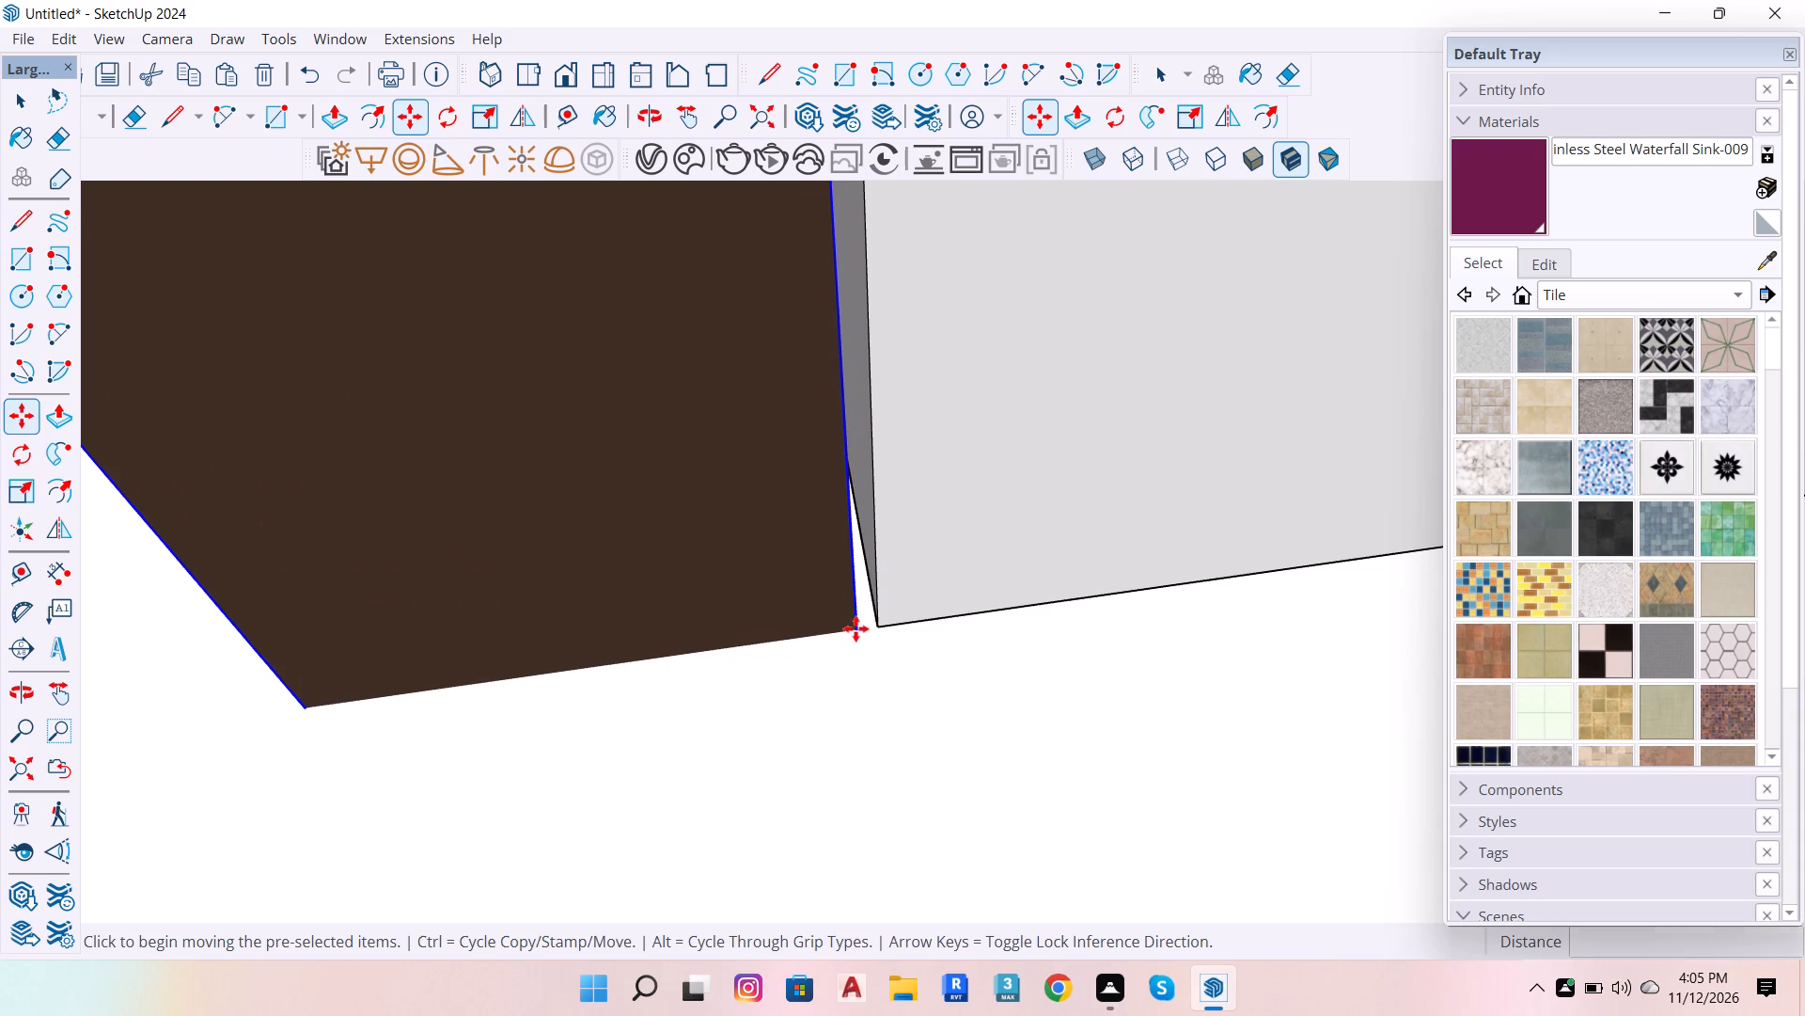
pyautogui.moveTo(877, 619); pyautogui.dragTo(893, 629)
# Raise the double door along the opening's edge and snap its bottom corner to the wall's base so it sits on the floor.
pyautogui.scroll(-7, 973, 599)
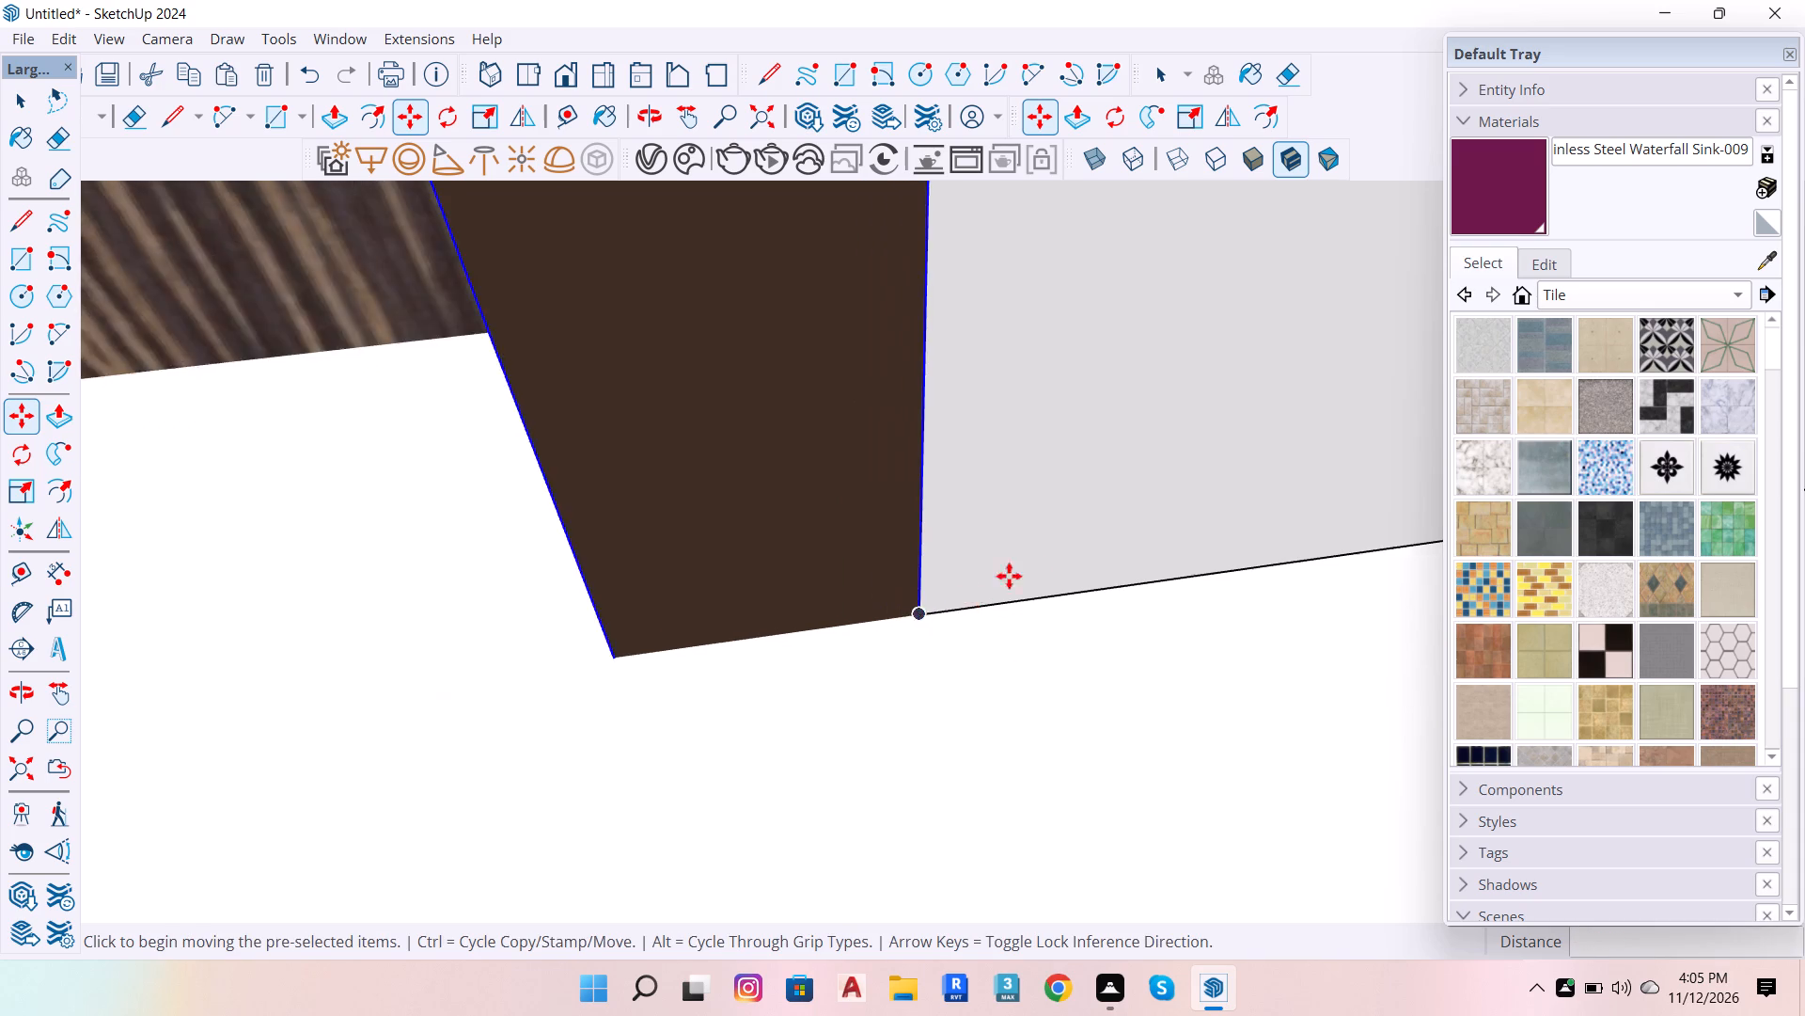
pyautogui.scroll(-20, 1009, 576)
pyautogui.scroll(7, 940, 645)
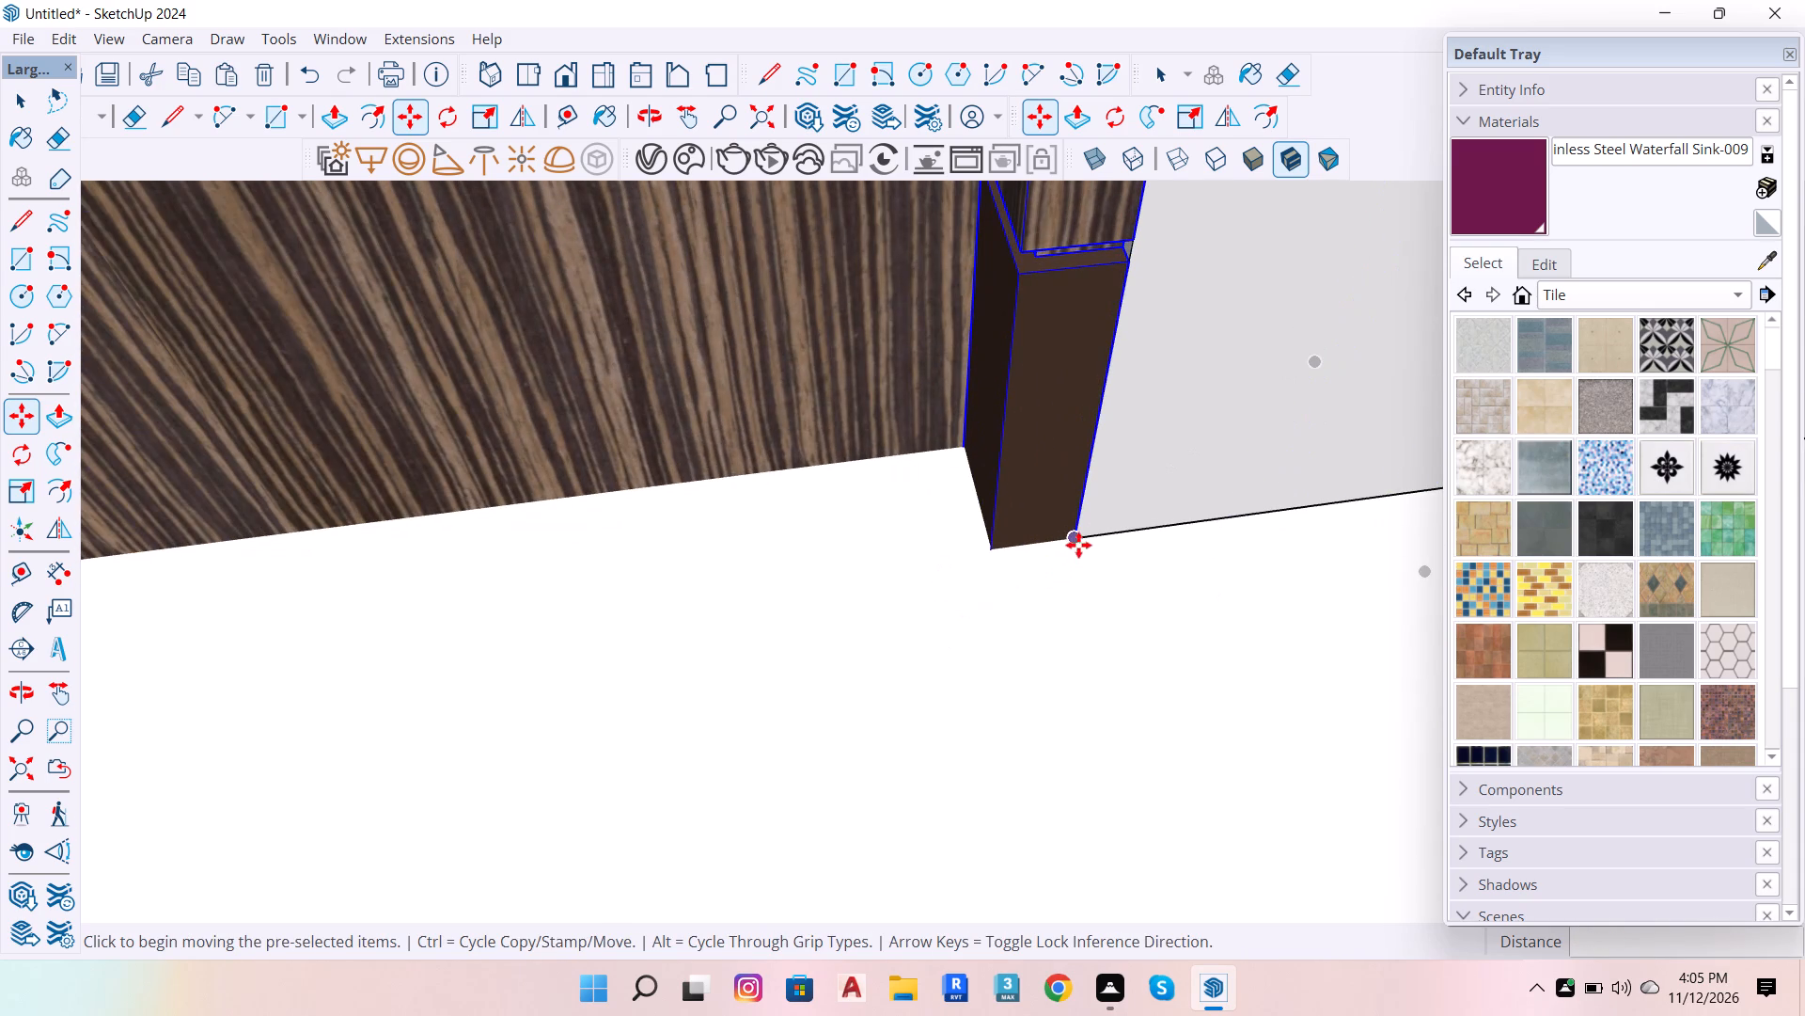
pyautogui.click(1068, 537)
pyautogui.click(1079, 484)
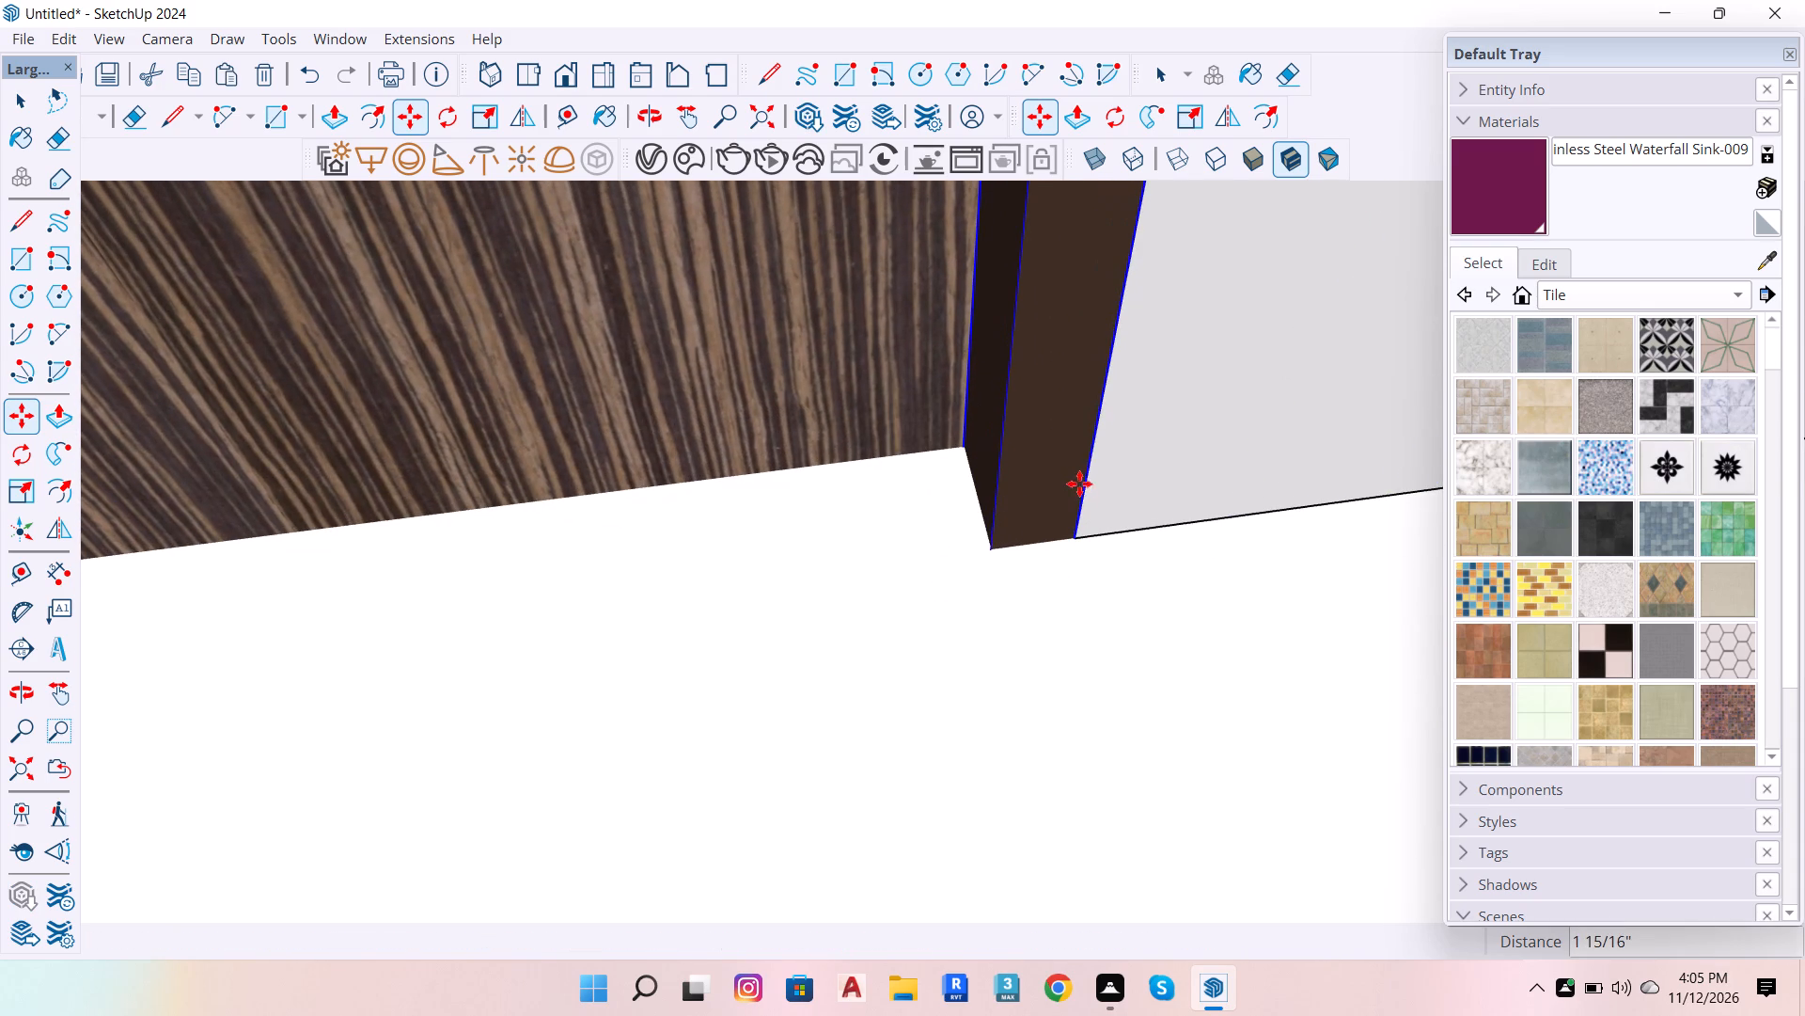
pyautogui.scroll(6, 1042, 570)
pyautogui.click(1104, 514)
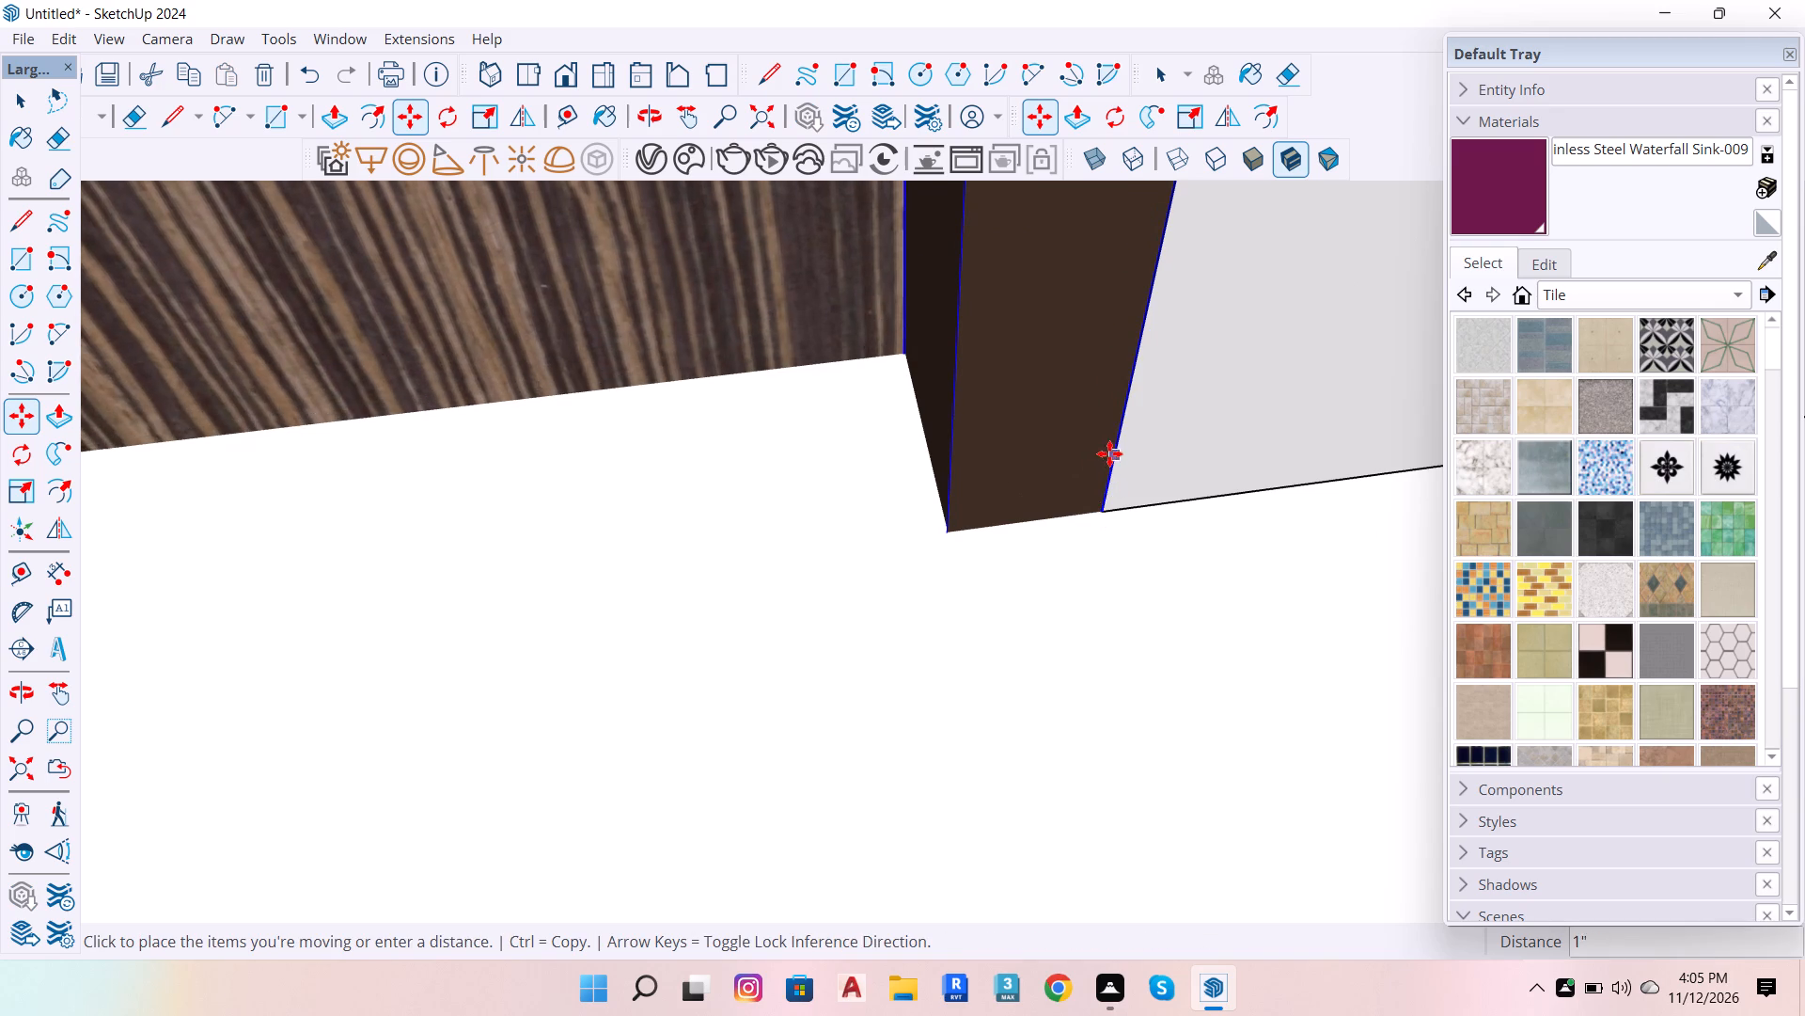
pyautogui.click(1157, 370)
pyautogui.scroll(6, 1107, 471)
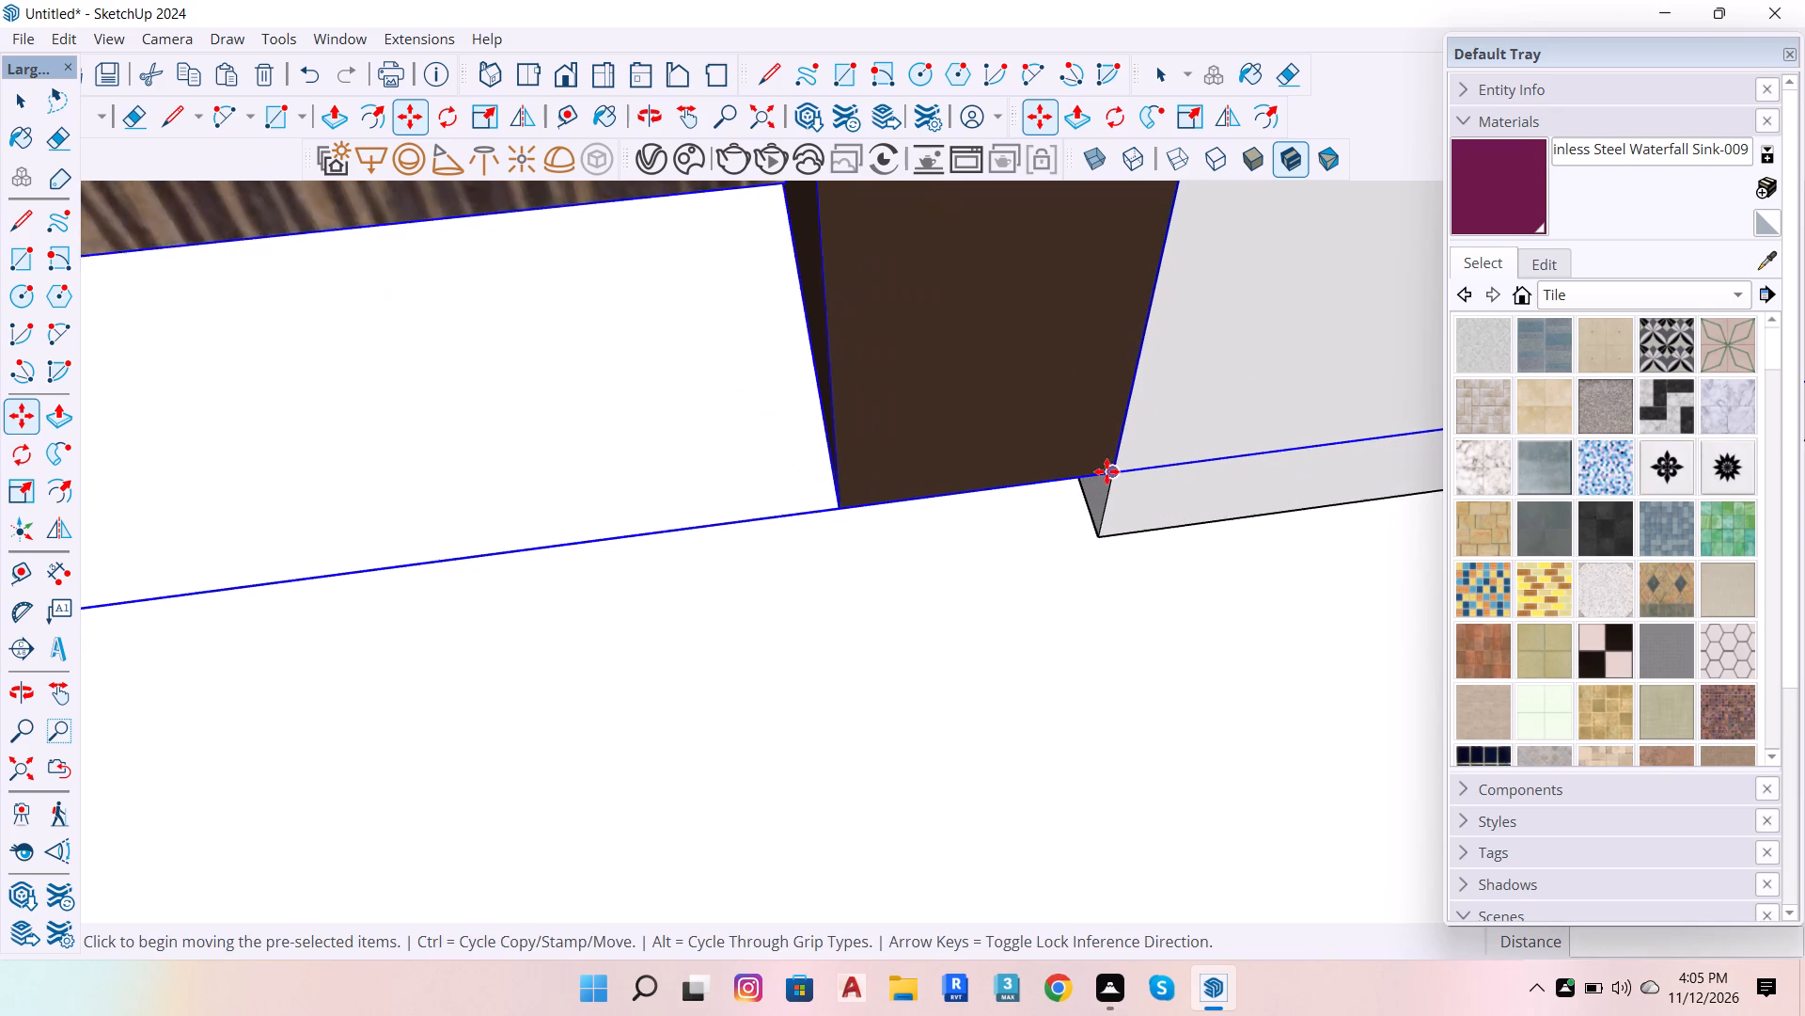
pyautogui.scroll(6, 1107, 472)
pyautogui.click(1120, 469)
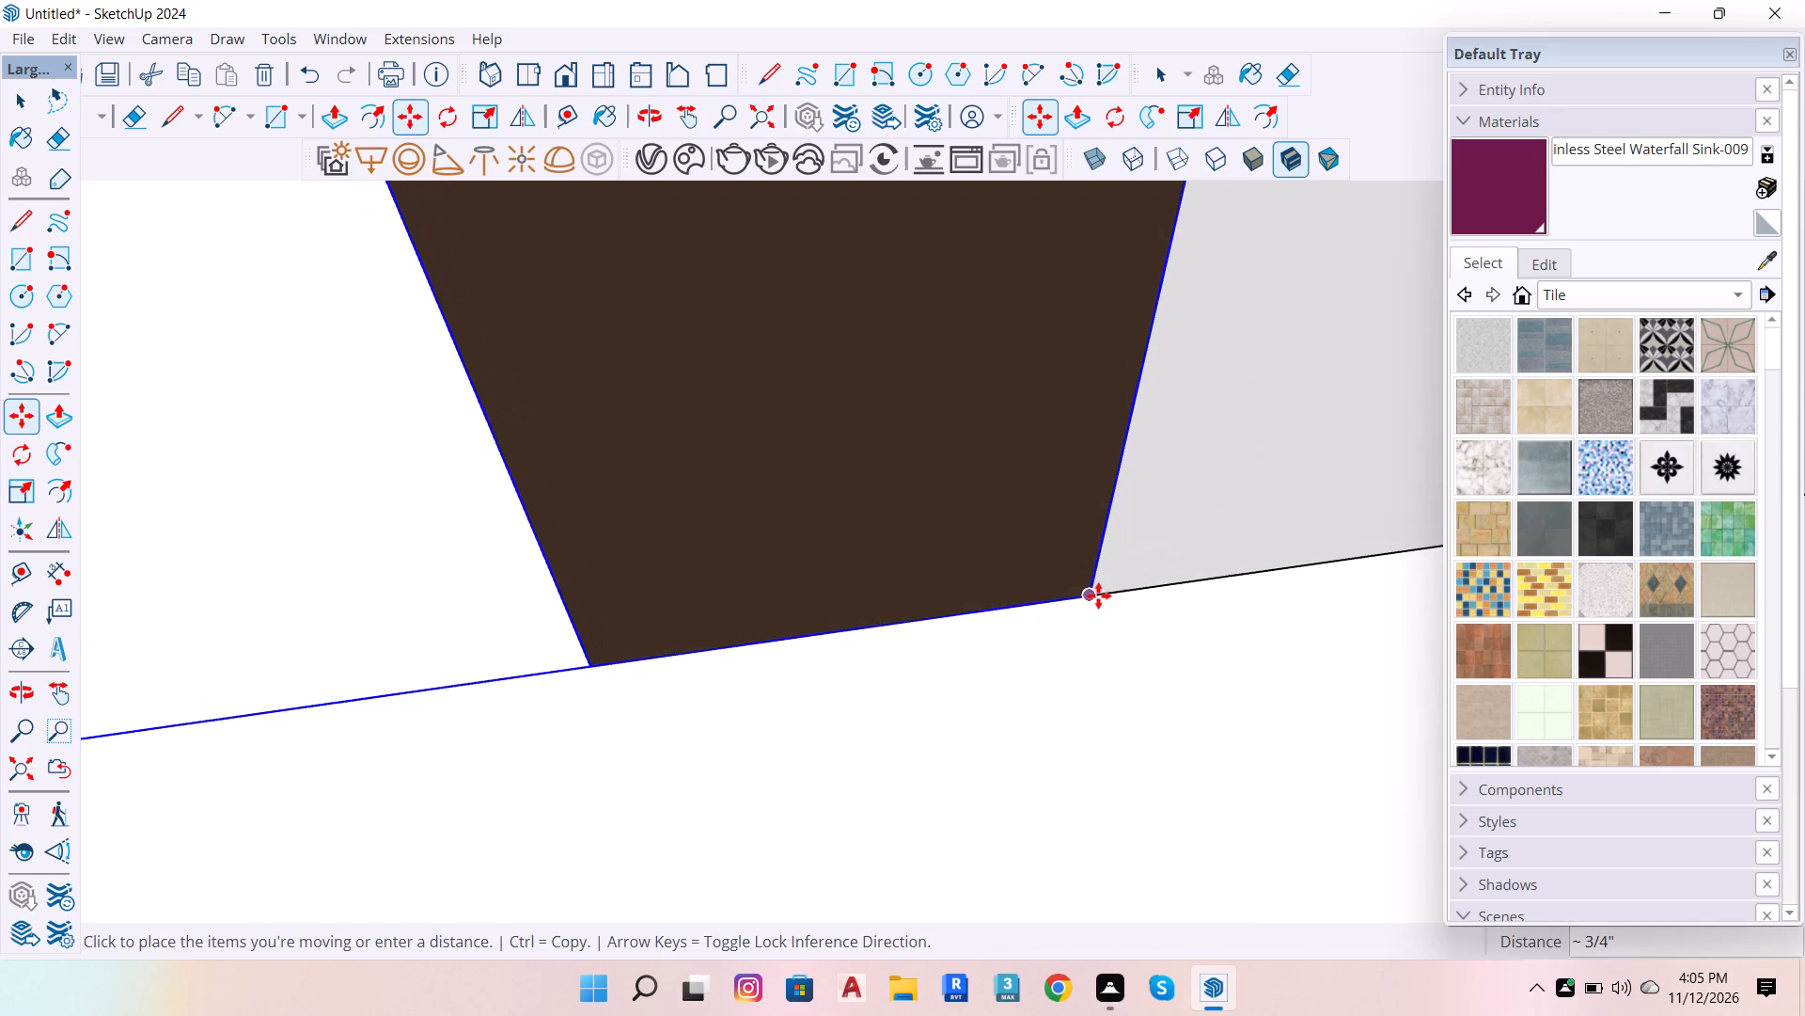
pyautogui.click(1095, 595)
# Scale the double door narrower from the side nearest the steps so its jamb fits at the opening's edge.
pyautogui.scroll(-20, 1127, 486)
pyautogui.scroll(-8, 1127, 486)
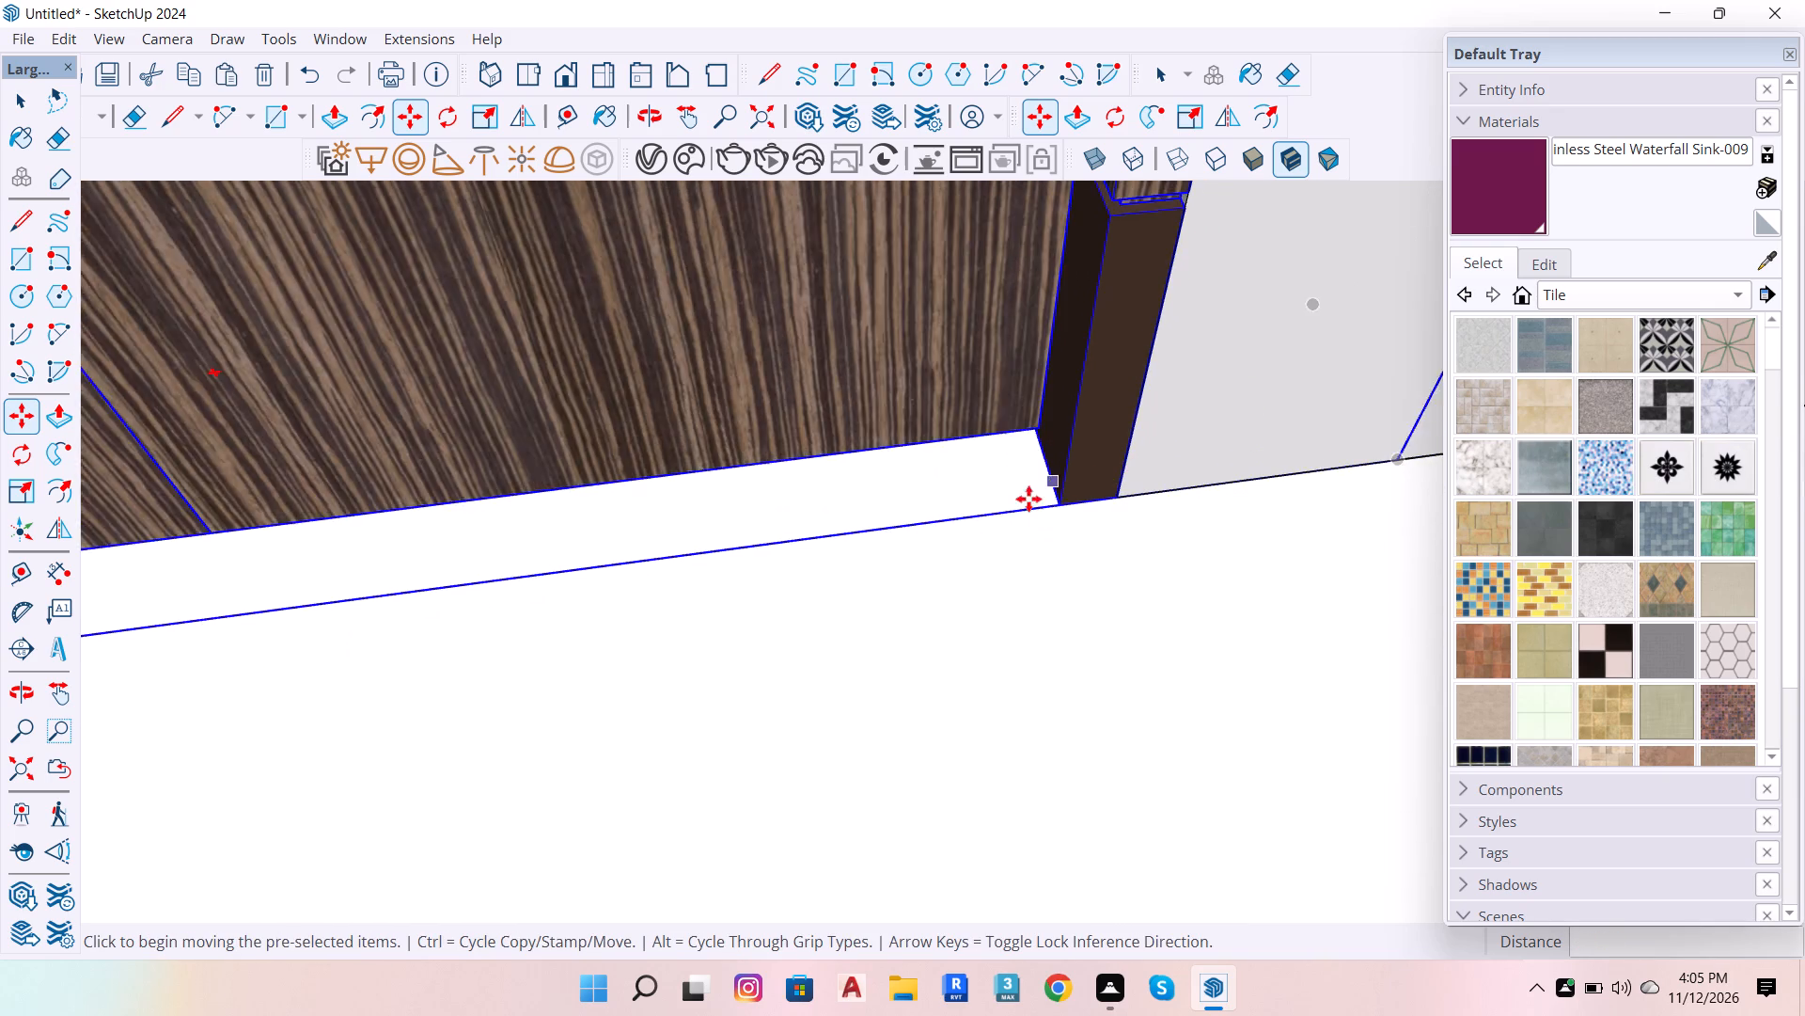
pyautogui.scroll(-16, 1028, 499)
pyautogui.scroll(6, 666, 534)
pyautogui.scroll(-7, 619, 484)
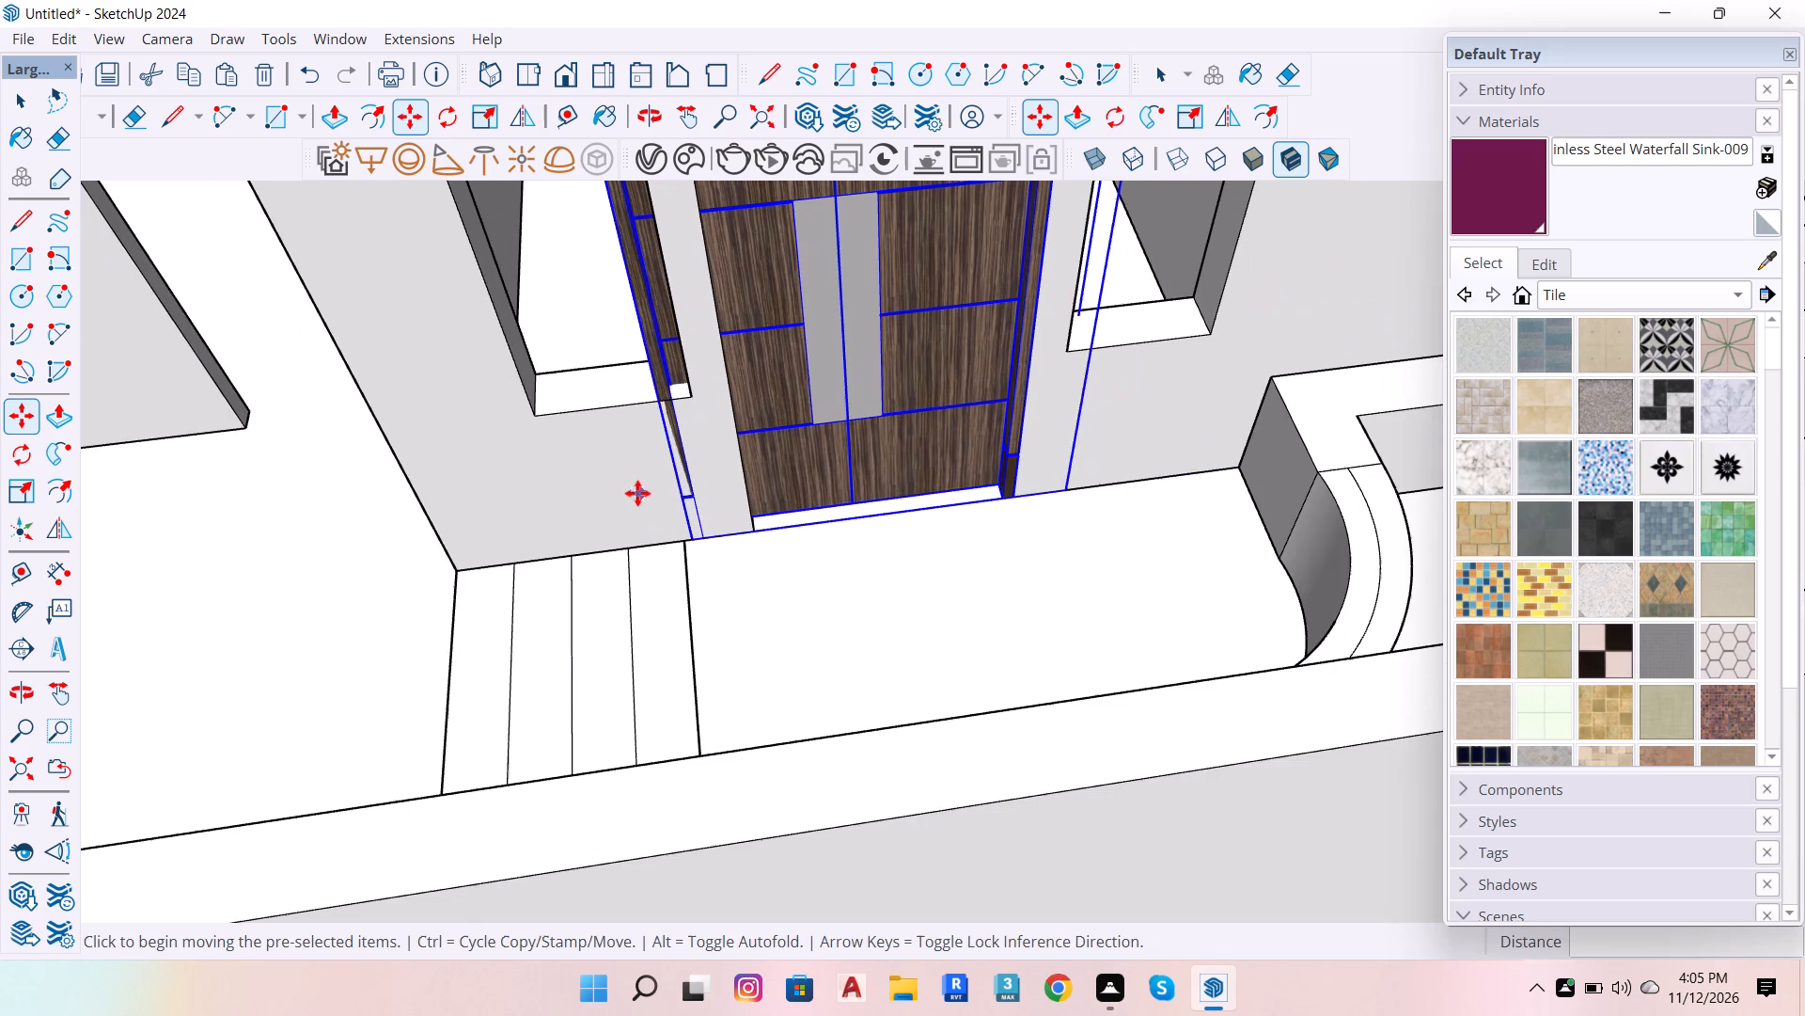
pyautogui.press('space')
pyautogui.press('s')
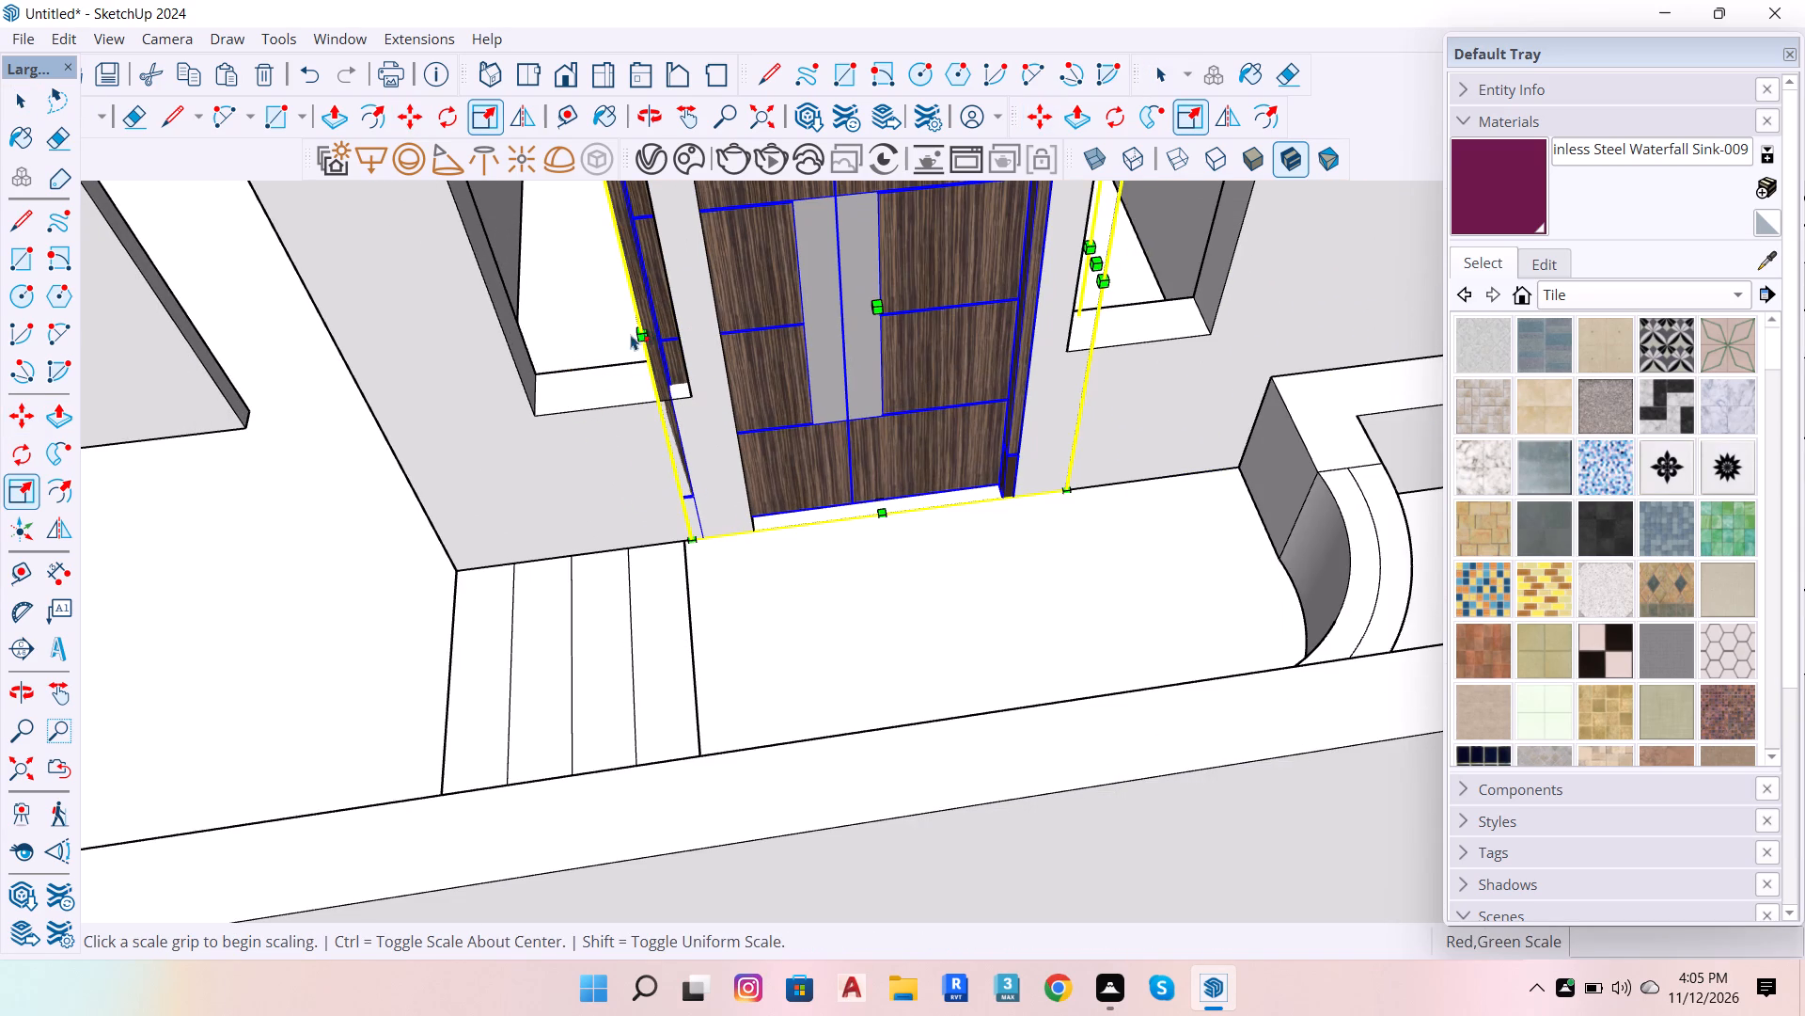
pyautogui.click(637, 317)
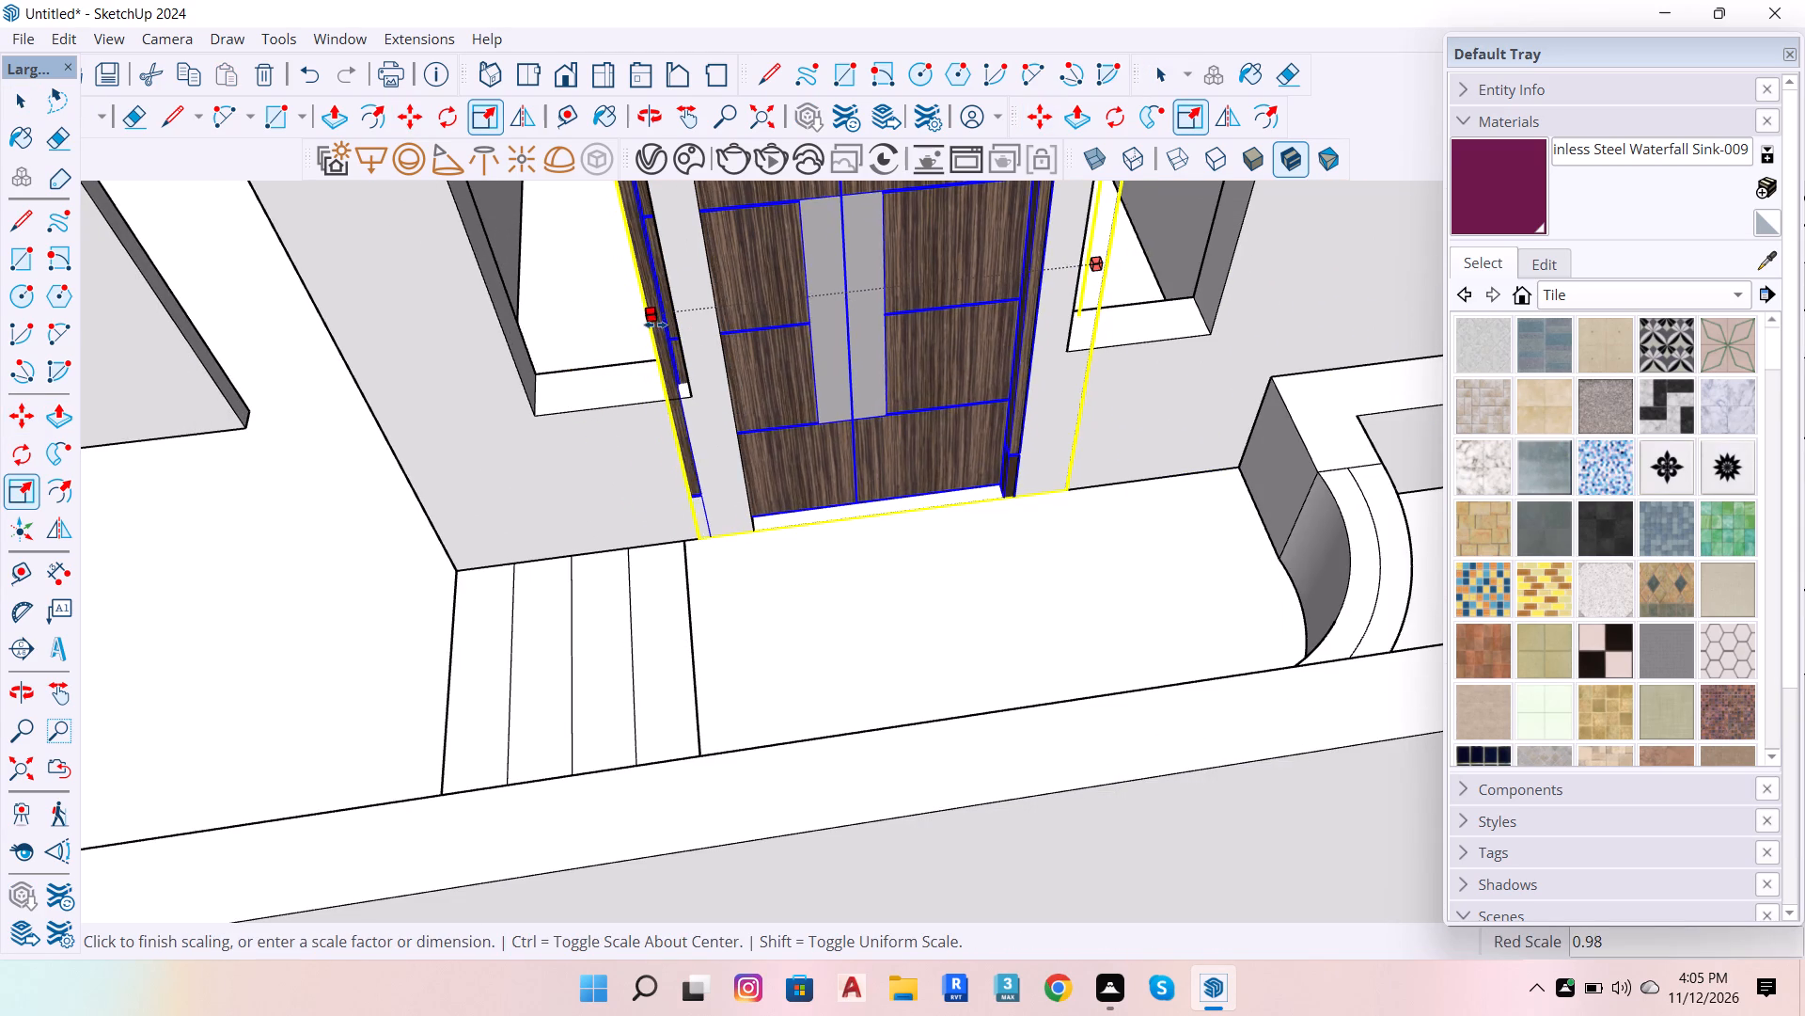
pyautogui.click(725, 325)
# Scale the double door's height down to about 0.80 from its top, bringing it close to the opening's head.
pyautogui.scroll(-6, 787, 453)
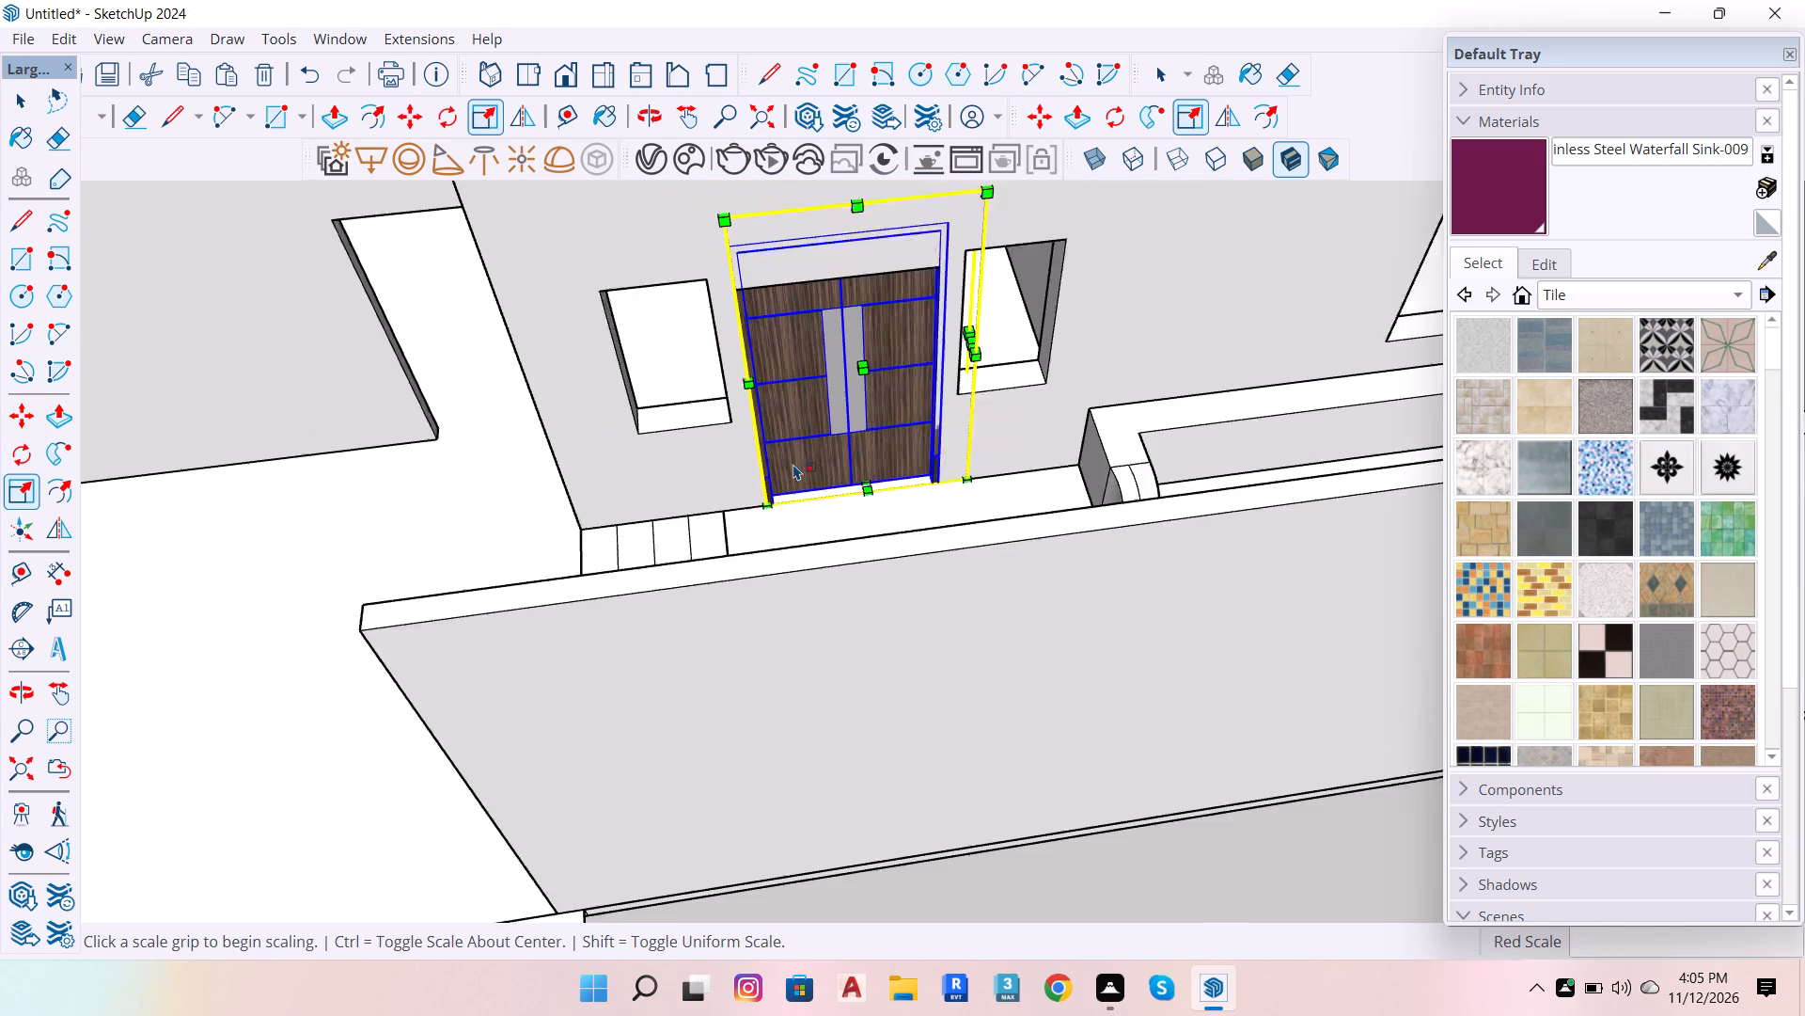
pyautogui.click(852, 219)
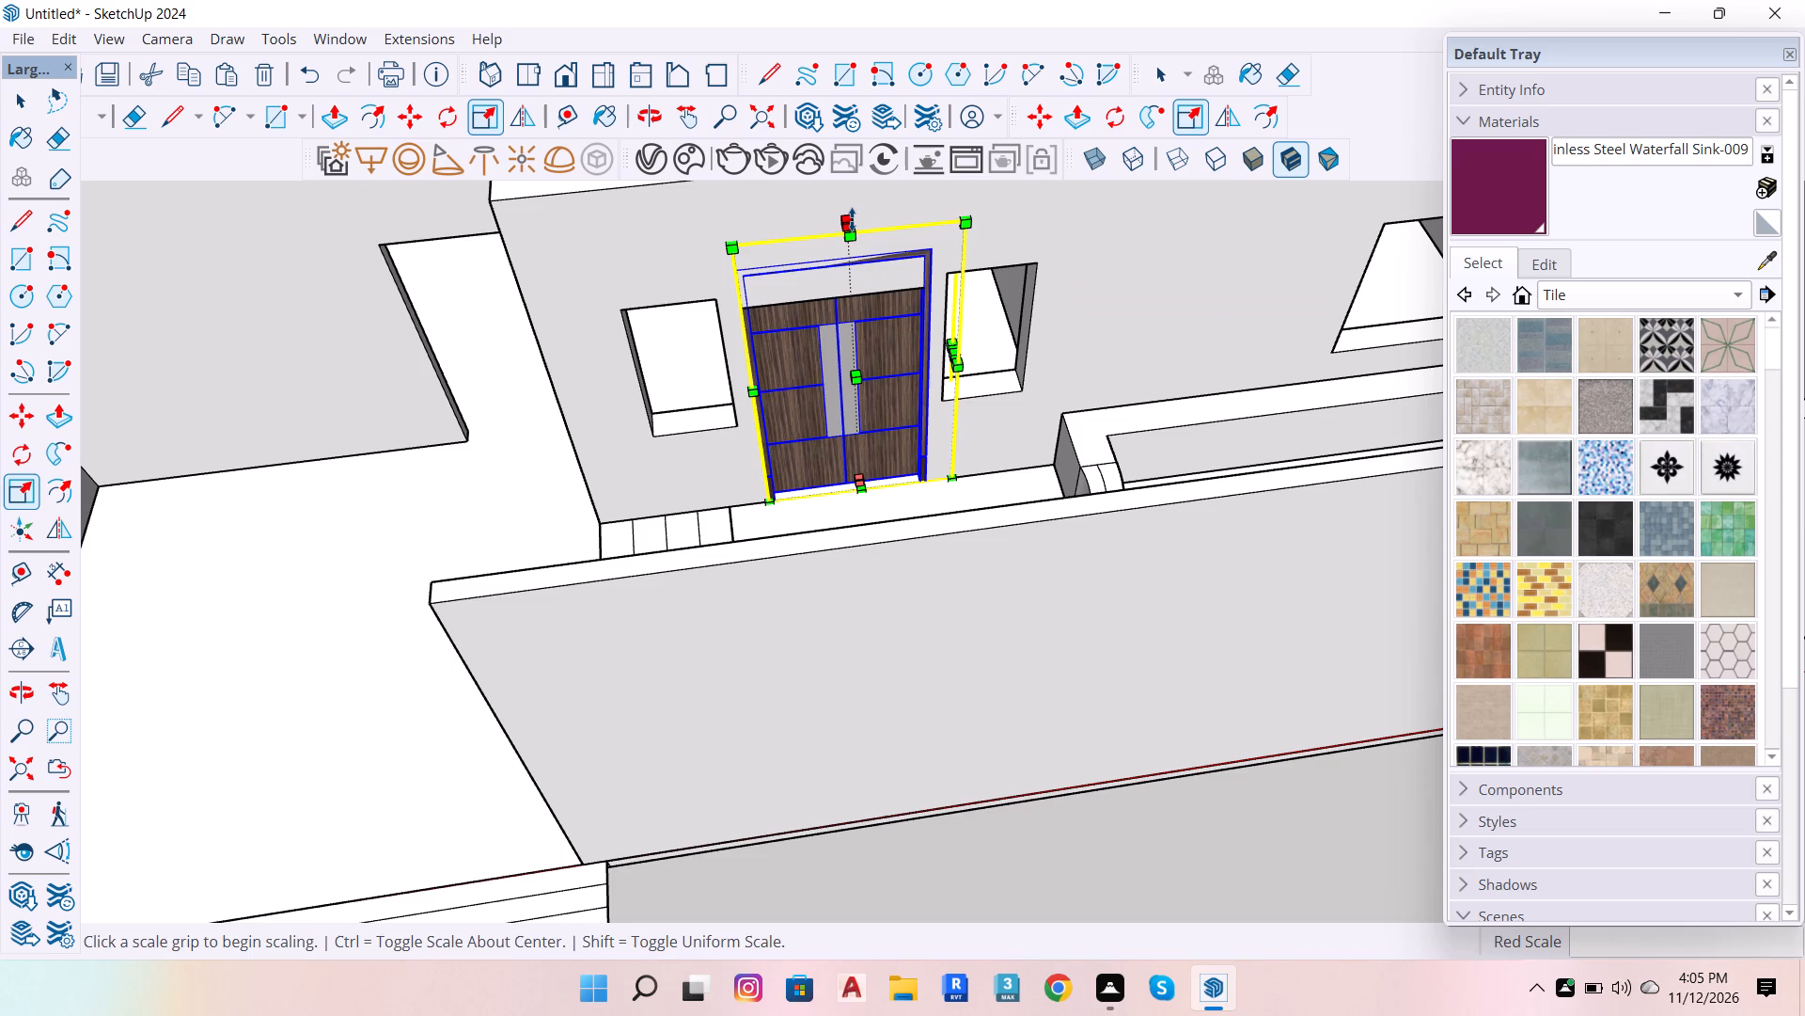
pyautogui.scroll(6, 848, 281)
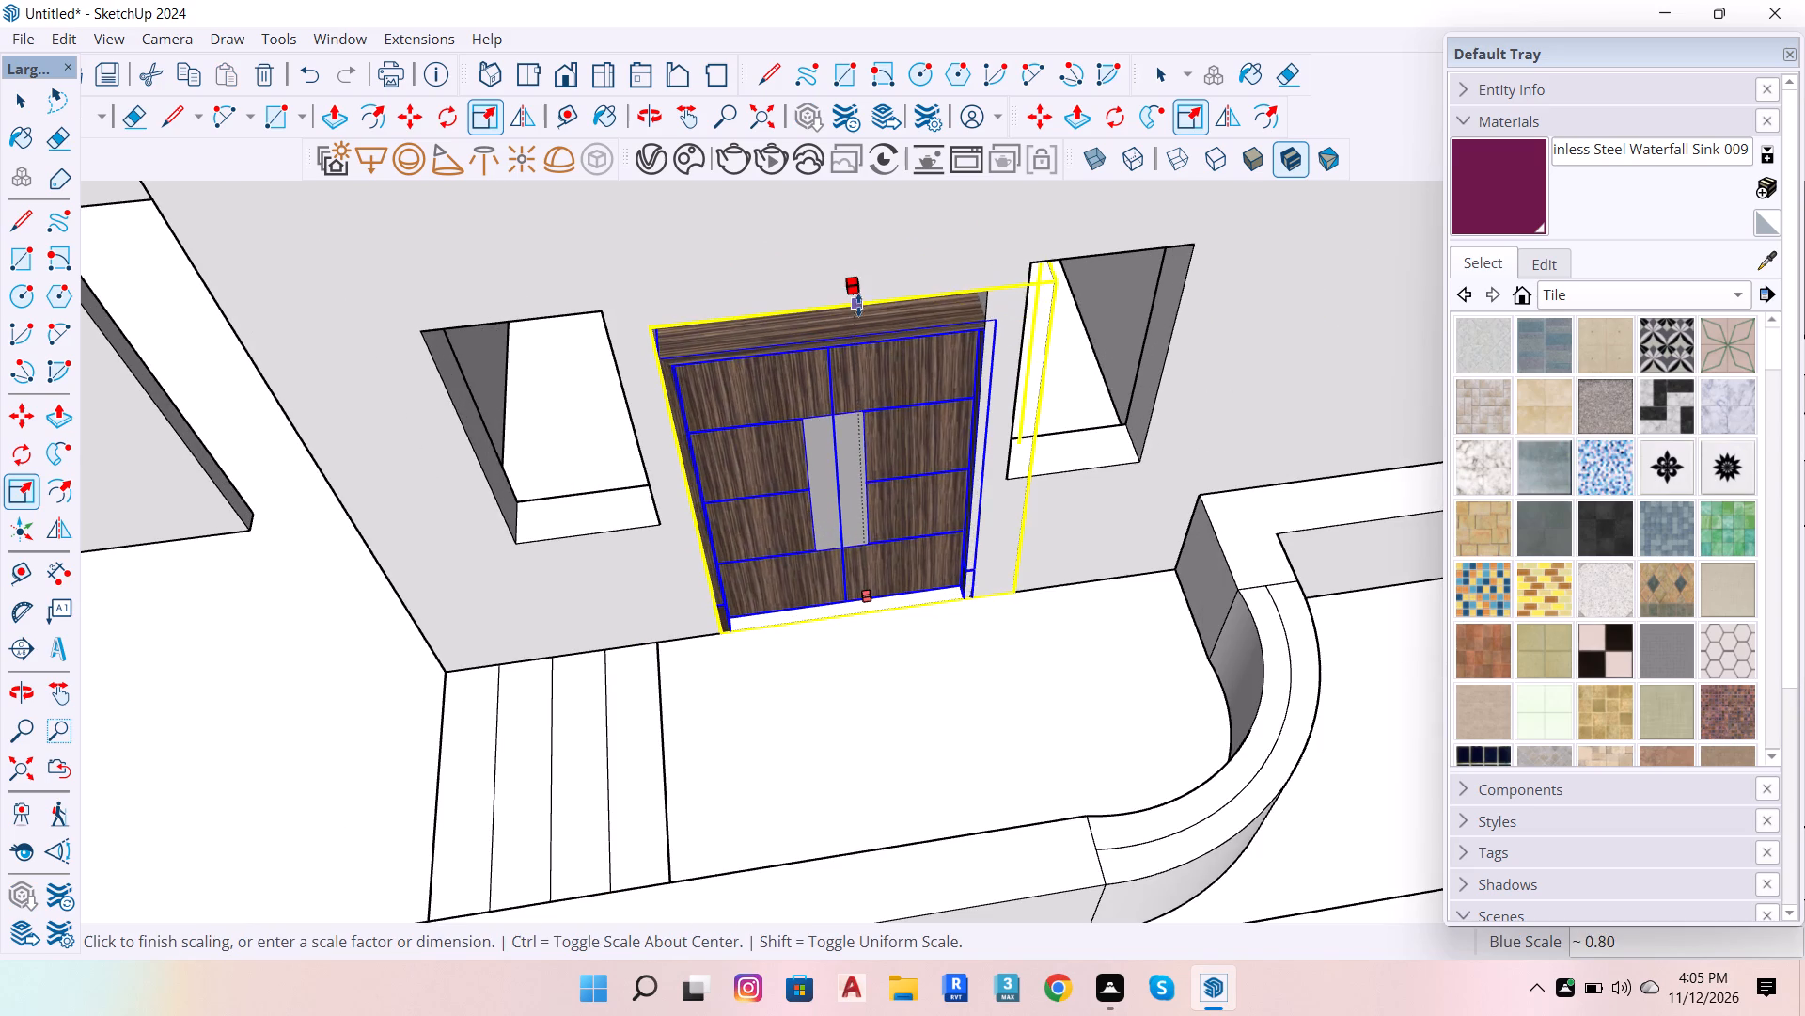
pyautogui.scroll(3, 860, 298)
pyautogui.click(860, 297)
pyautogui.scroll(-1, 894, 371)
# Scale the double door's height by about 1.02 so its top meets the opening's upper edge.
pyautogui.scroll(2, 910, 346)
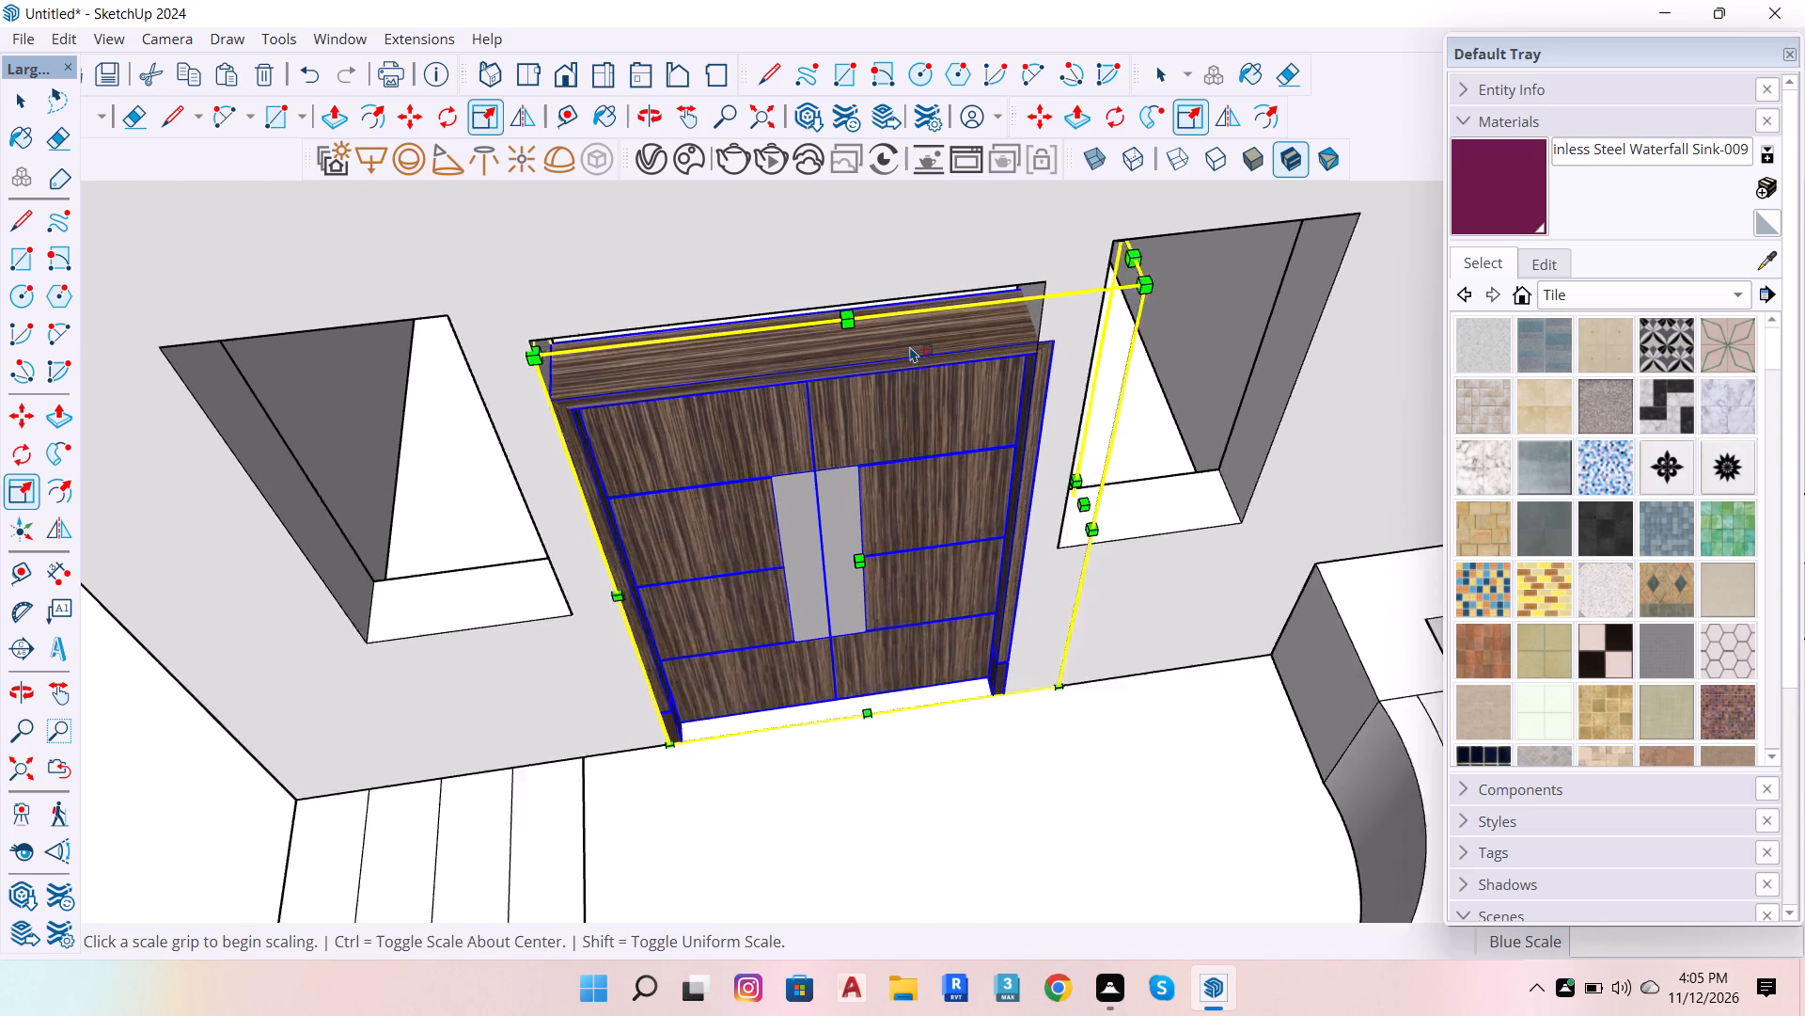
pyautogui.scroll(1, 910, 346)
pyautogui.scroll(-6, 897, 355)
pyautogui.click(867, 314)
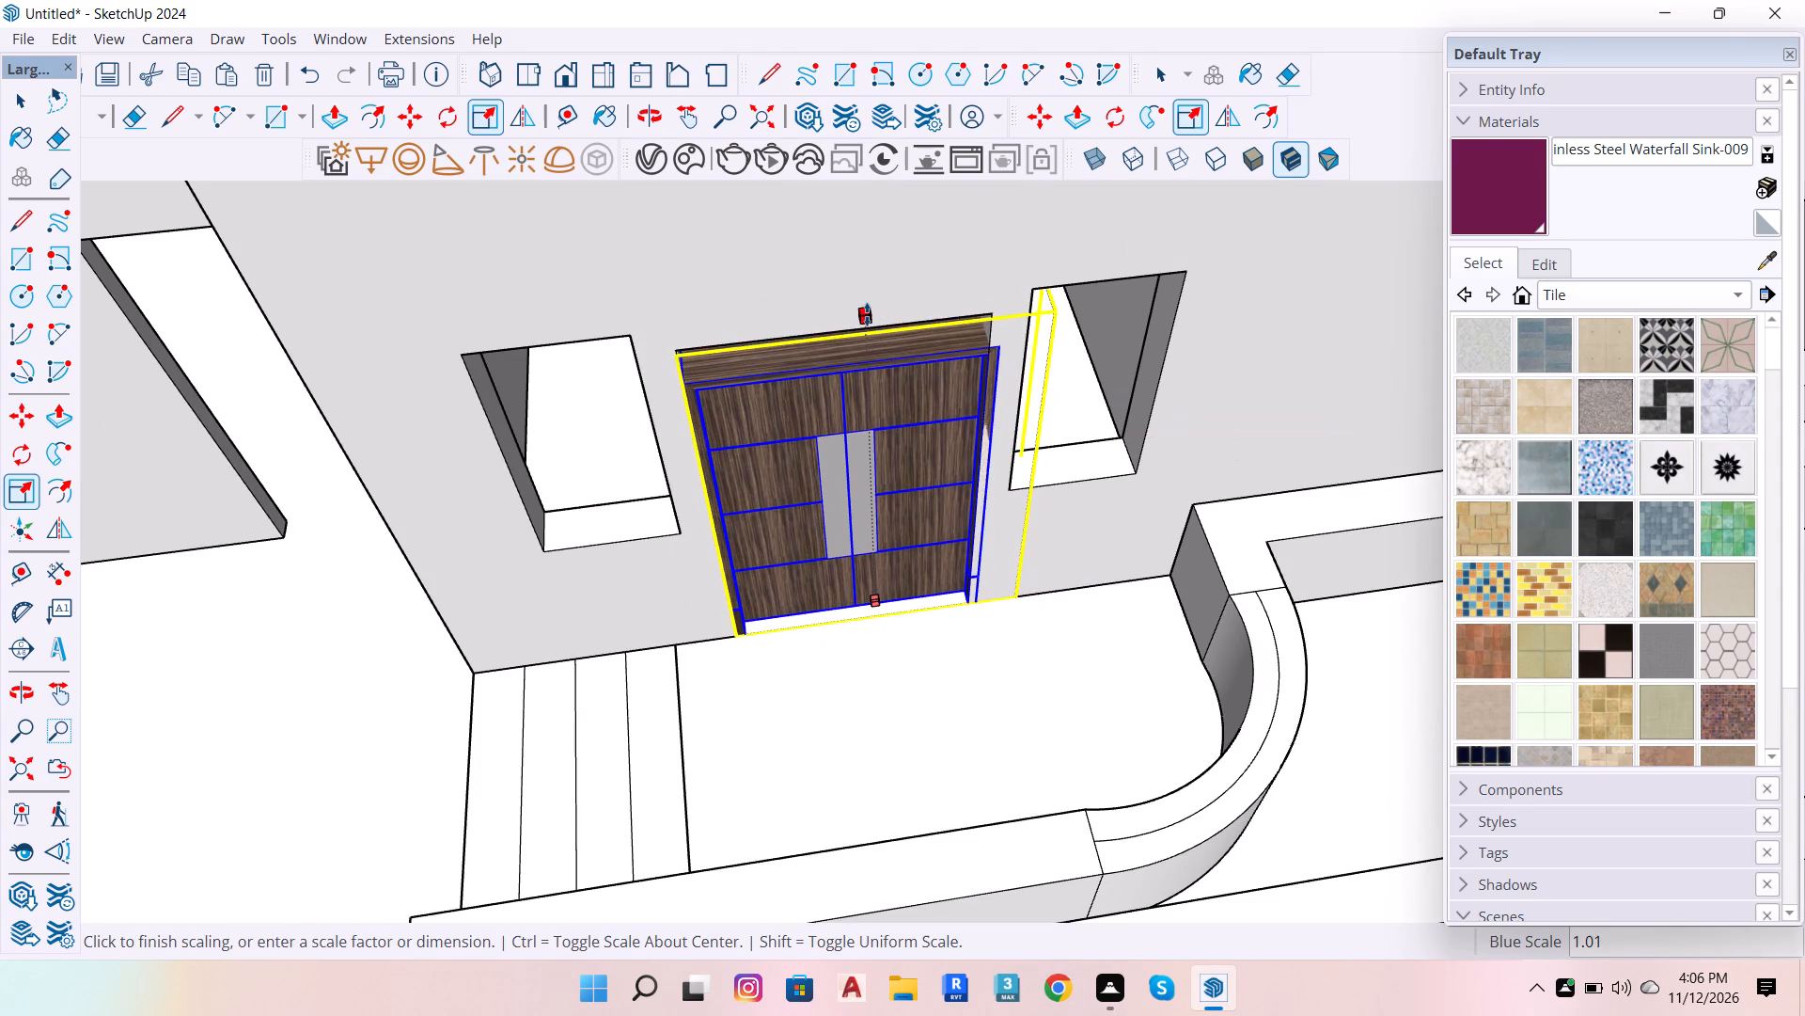
pyautogui.scroll(5, 951, 339)
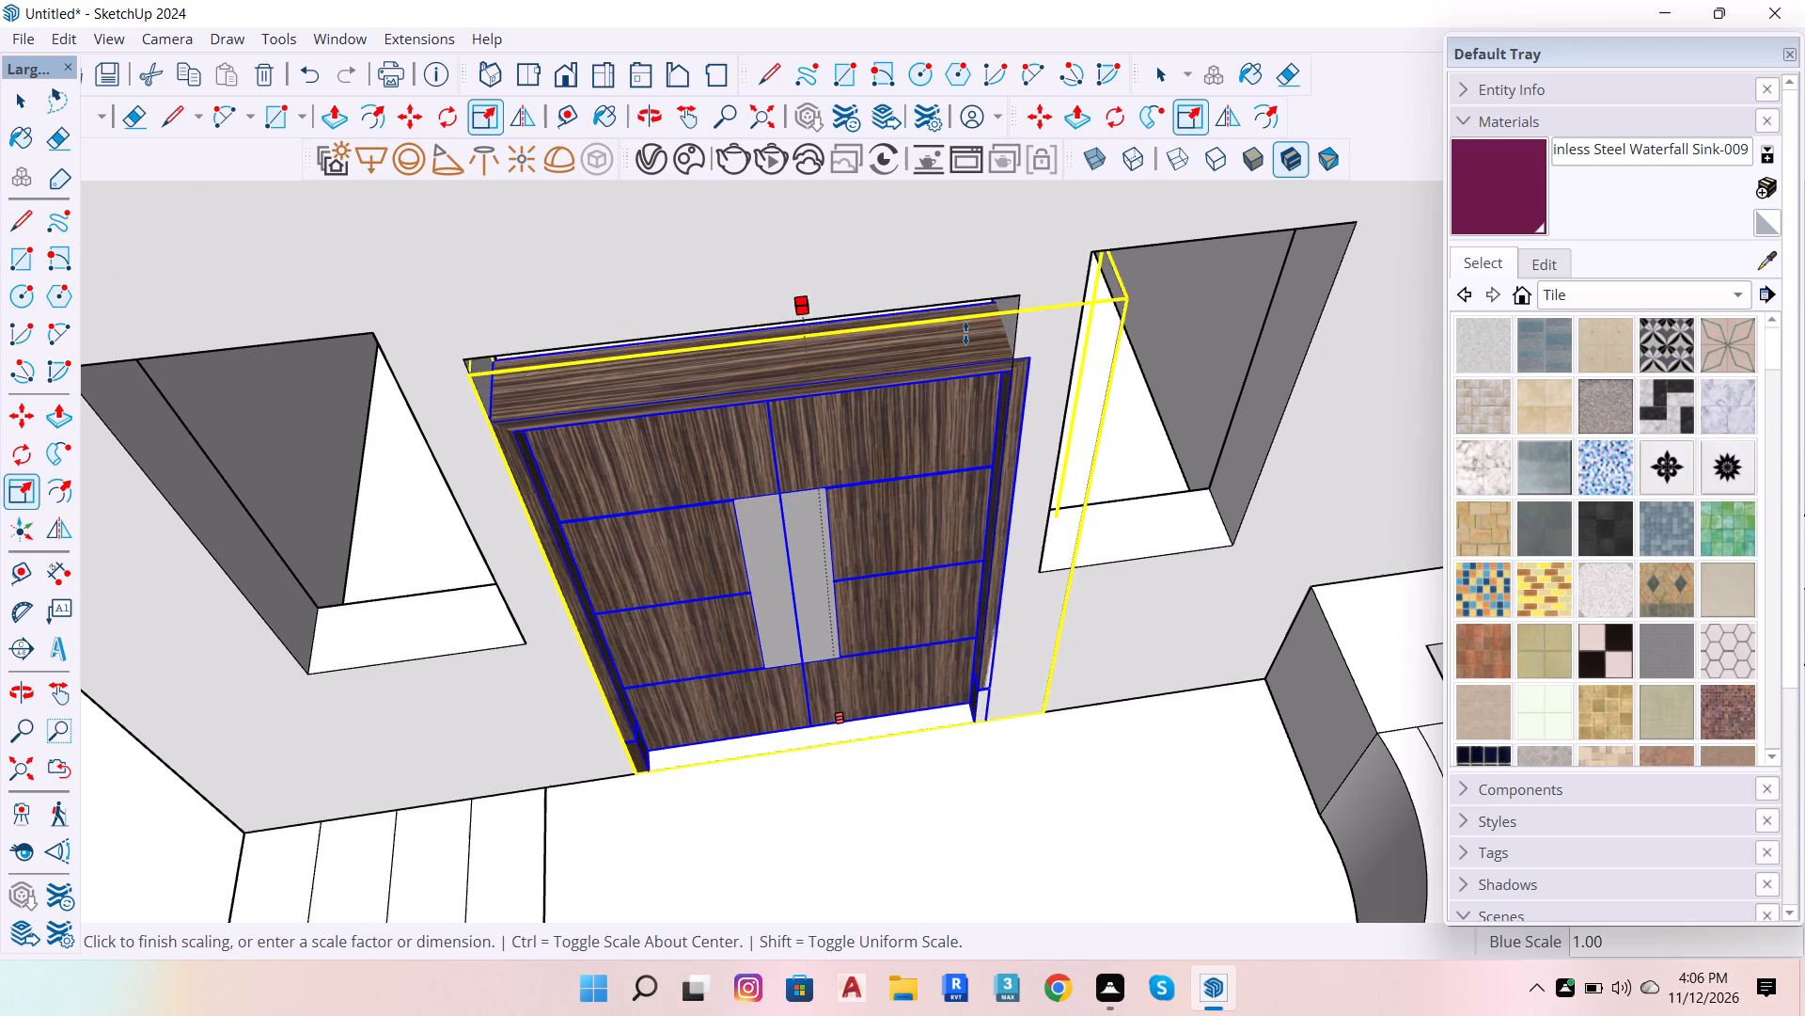
pyautogui.click(1022, 295)
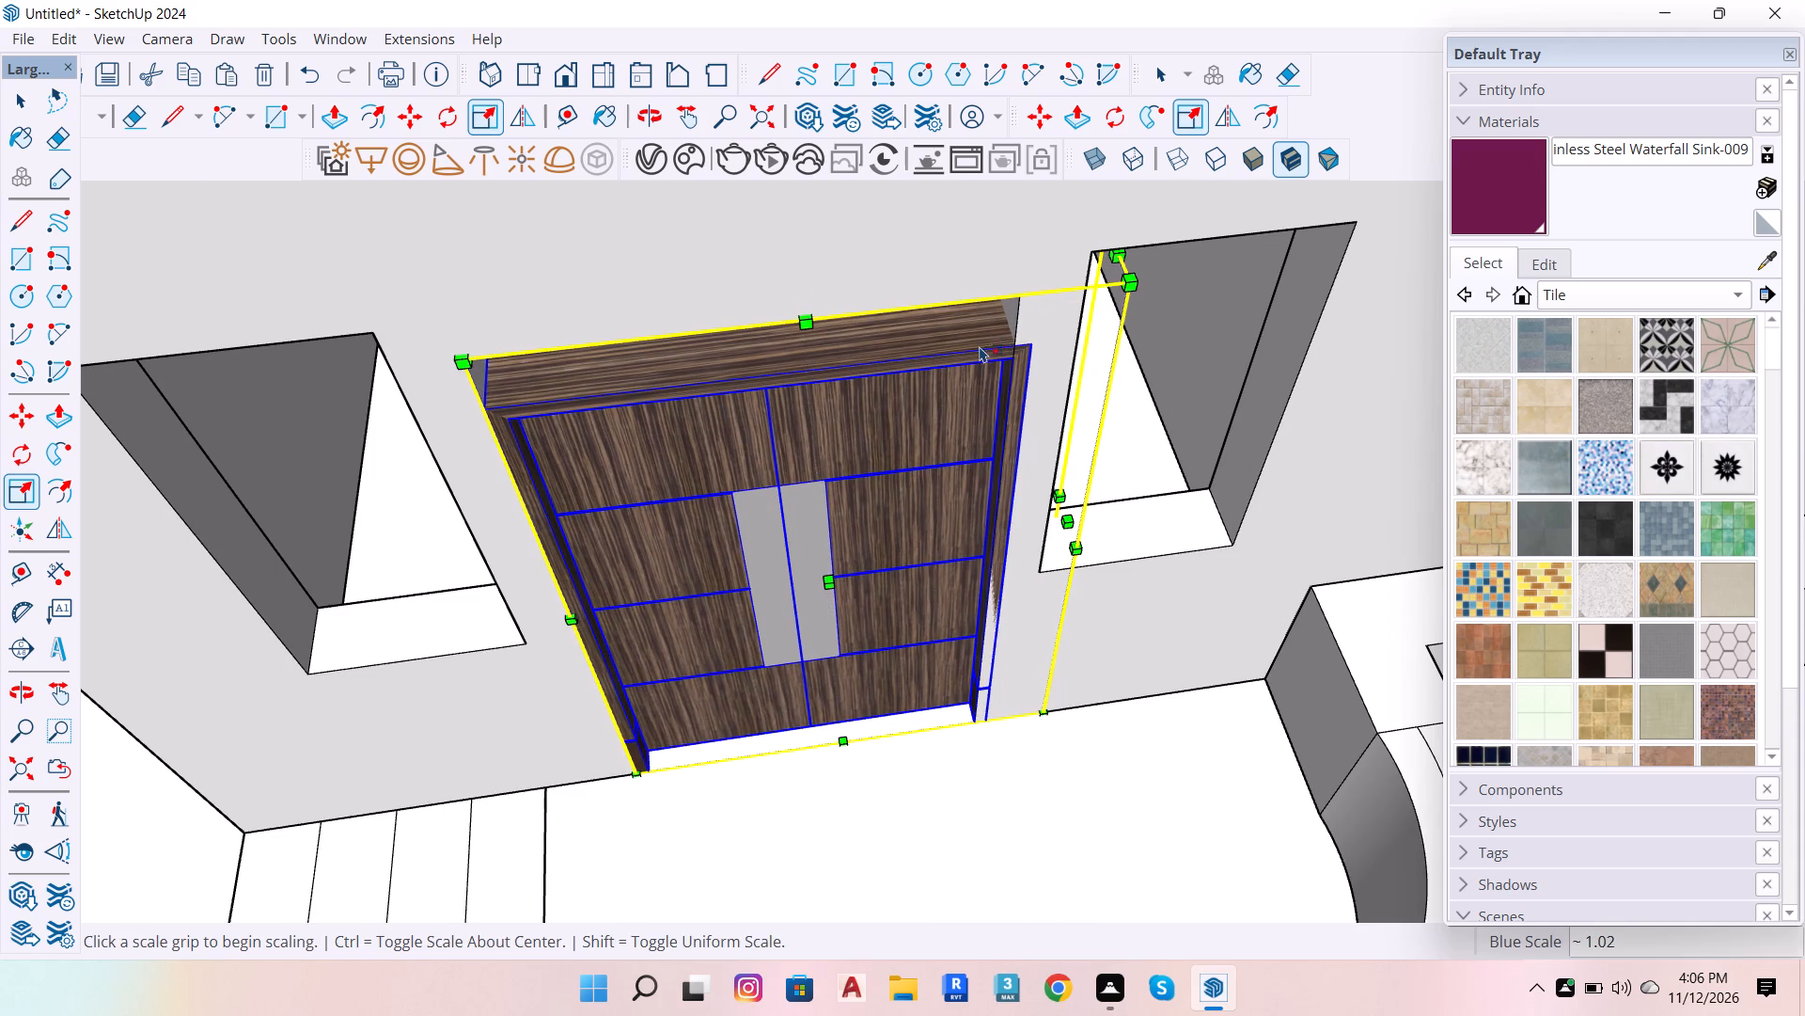
# Move the double door about 1 7/8" sideways so its far jamb's bottom corner meets the opening's edge away from the steps.
pyautogui.scroll(-5, 989, 304)
pyautogui.scroll(6, 994, 499)
pyautogui.press('space')
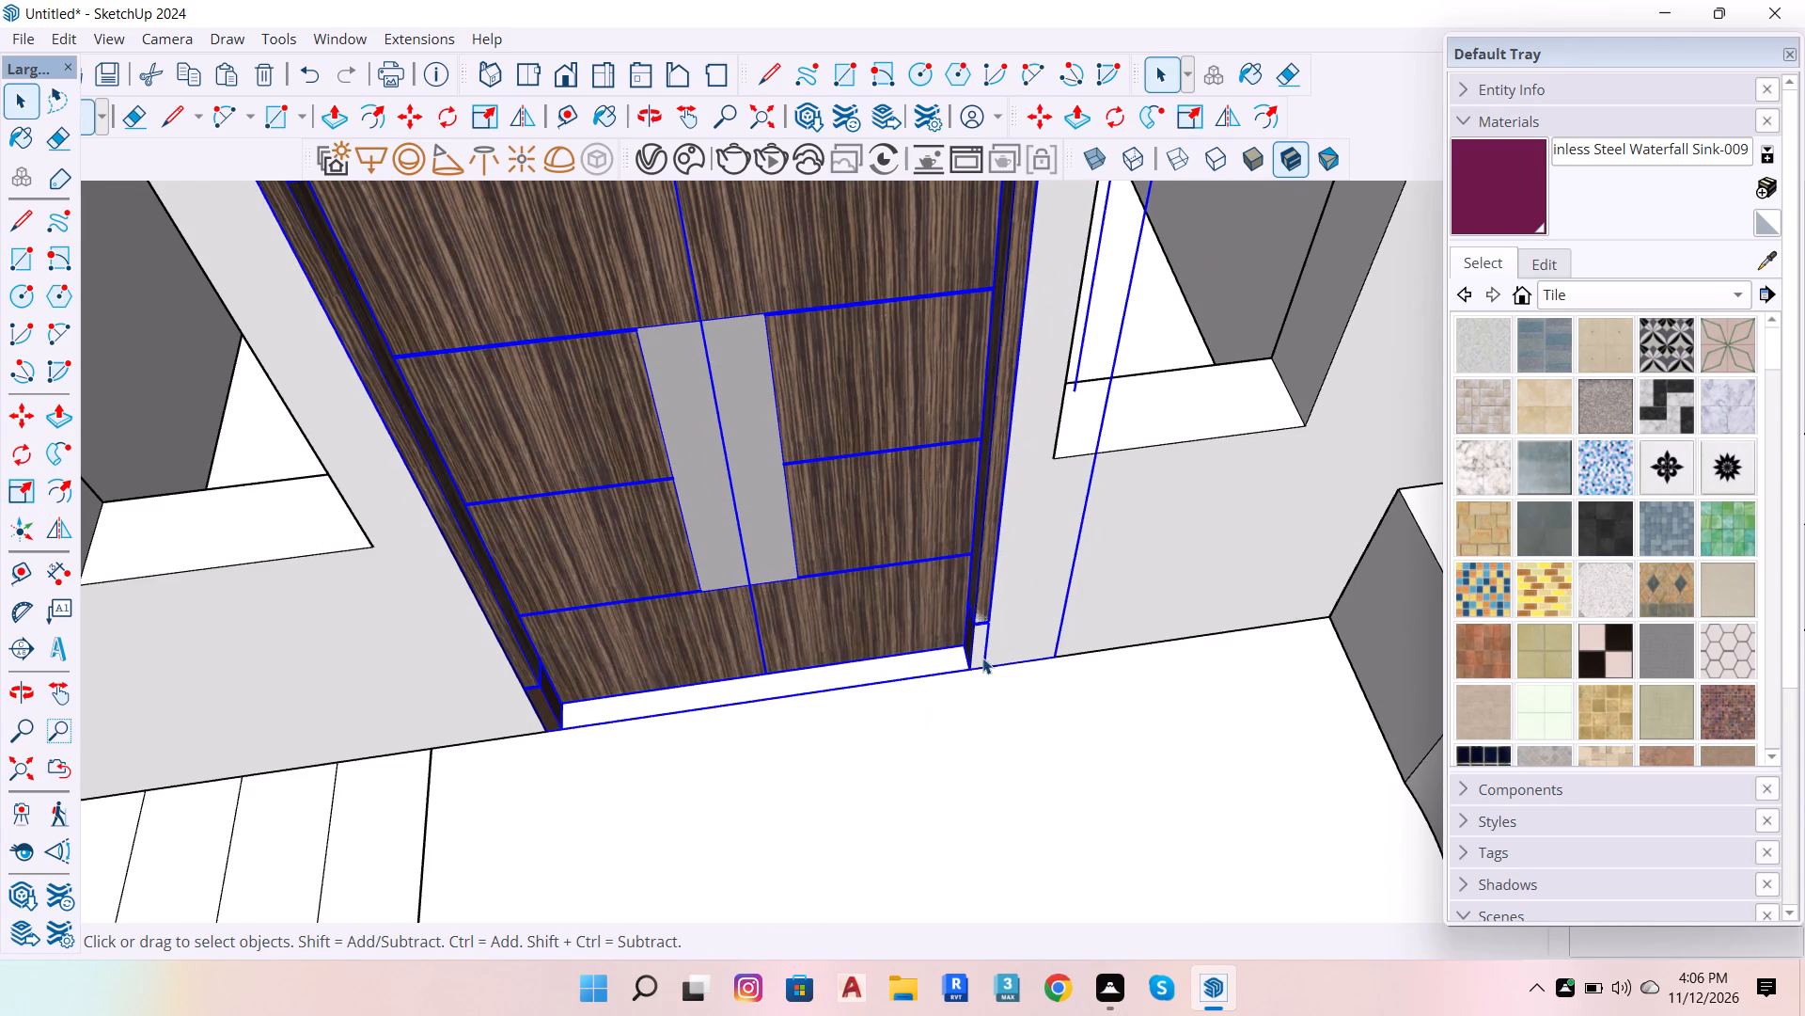
pyautogui.scroll(4, 983, 657)
pyautogui.scroll(-13, 1008, 686)
pyautogui.scroll(5, 1012, 558)
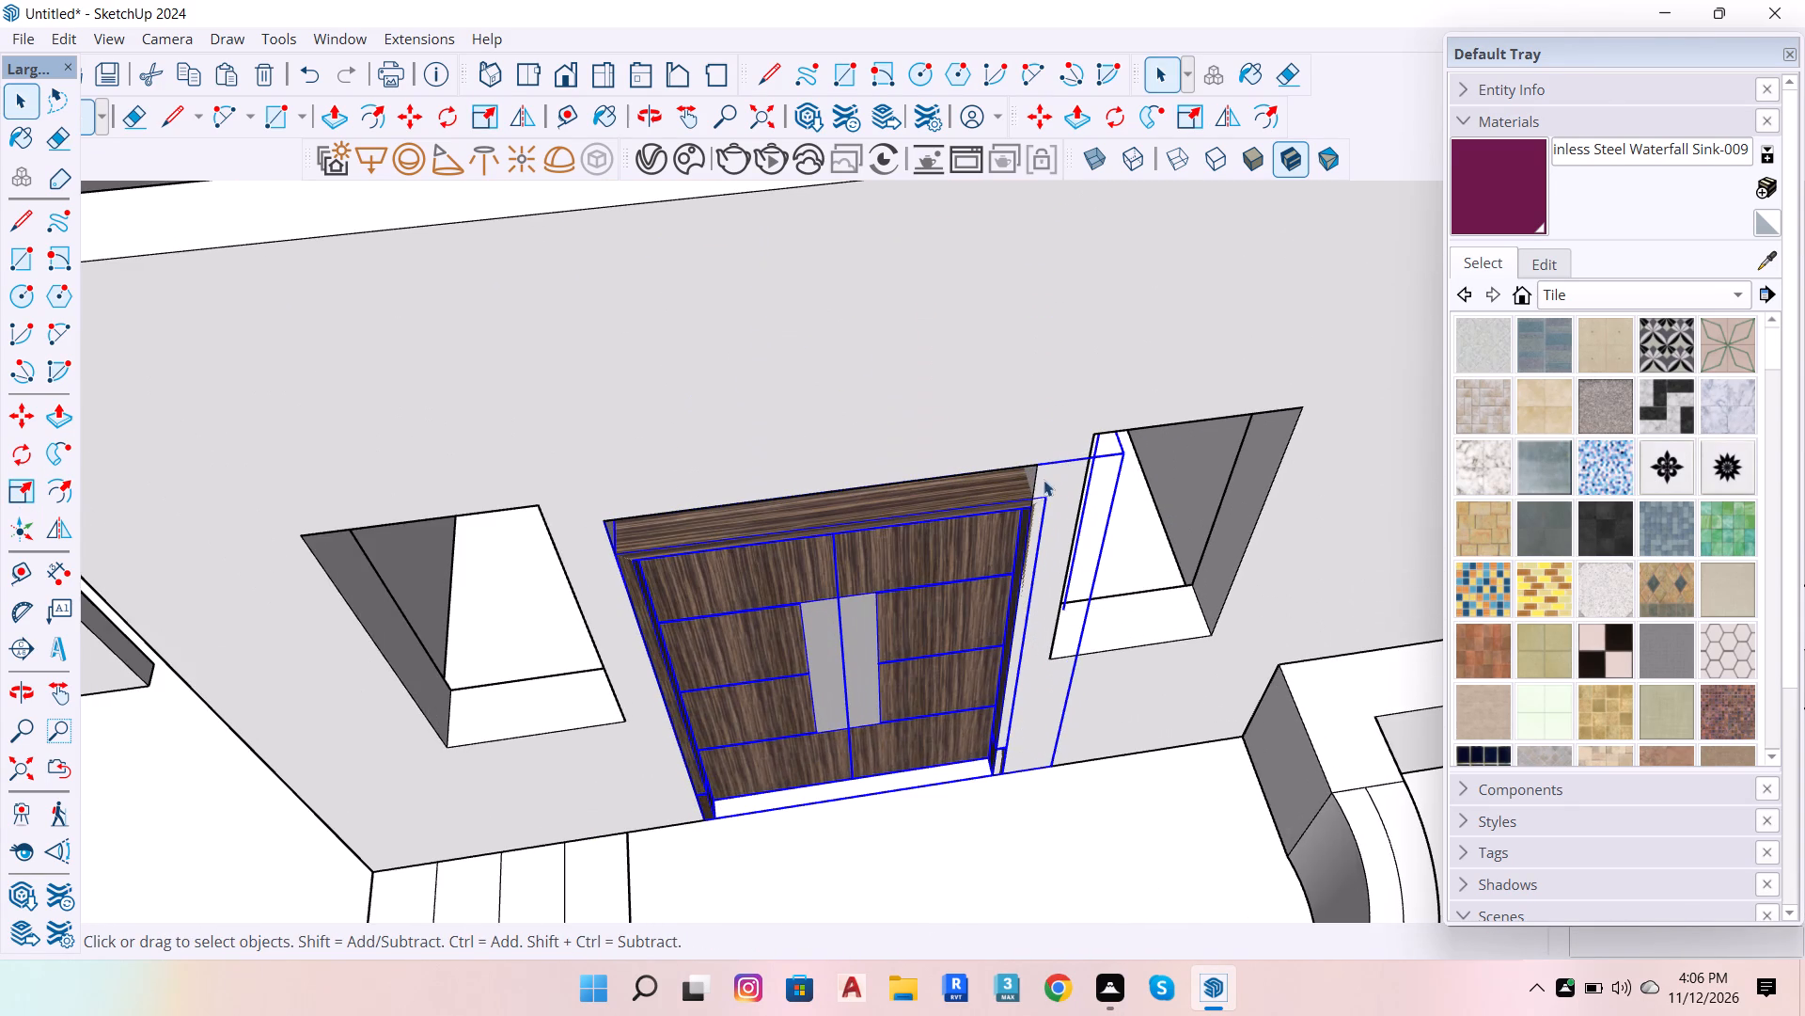
pyautogui.scroll(13, 986, 784)
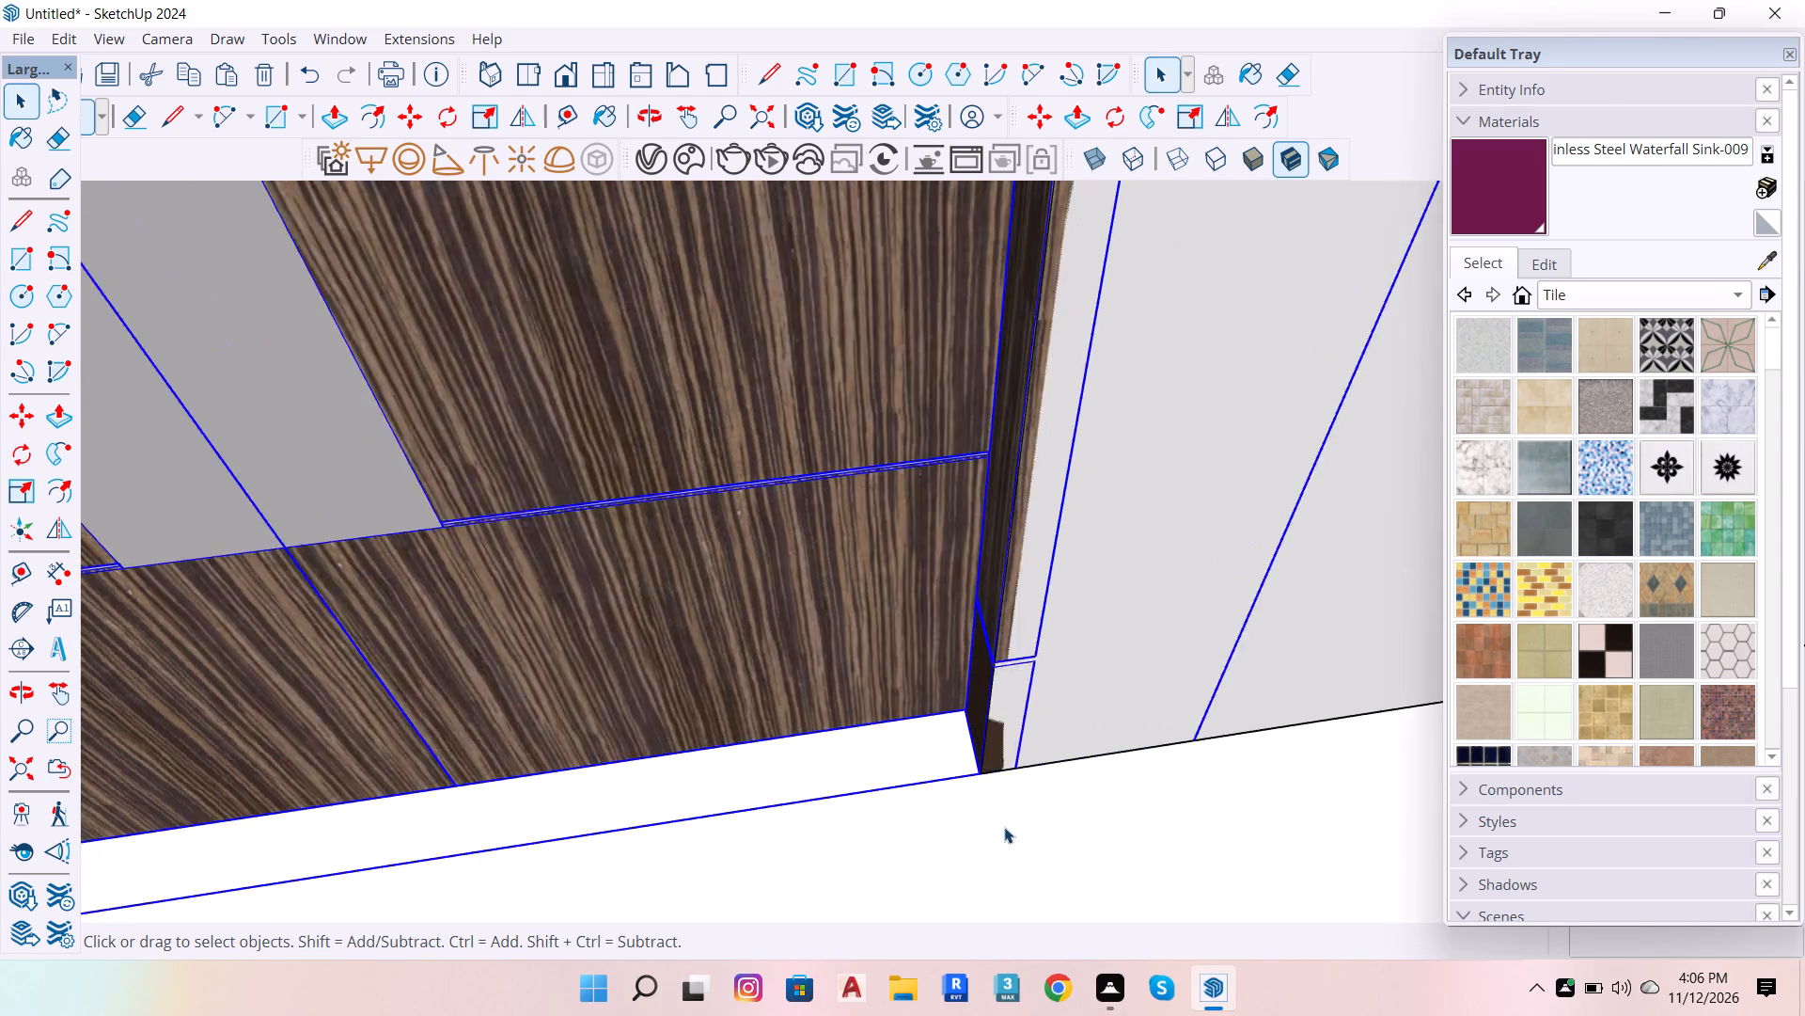
pyautogui.scroll(2, 1004, 827)
pyautogui.press('m')
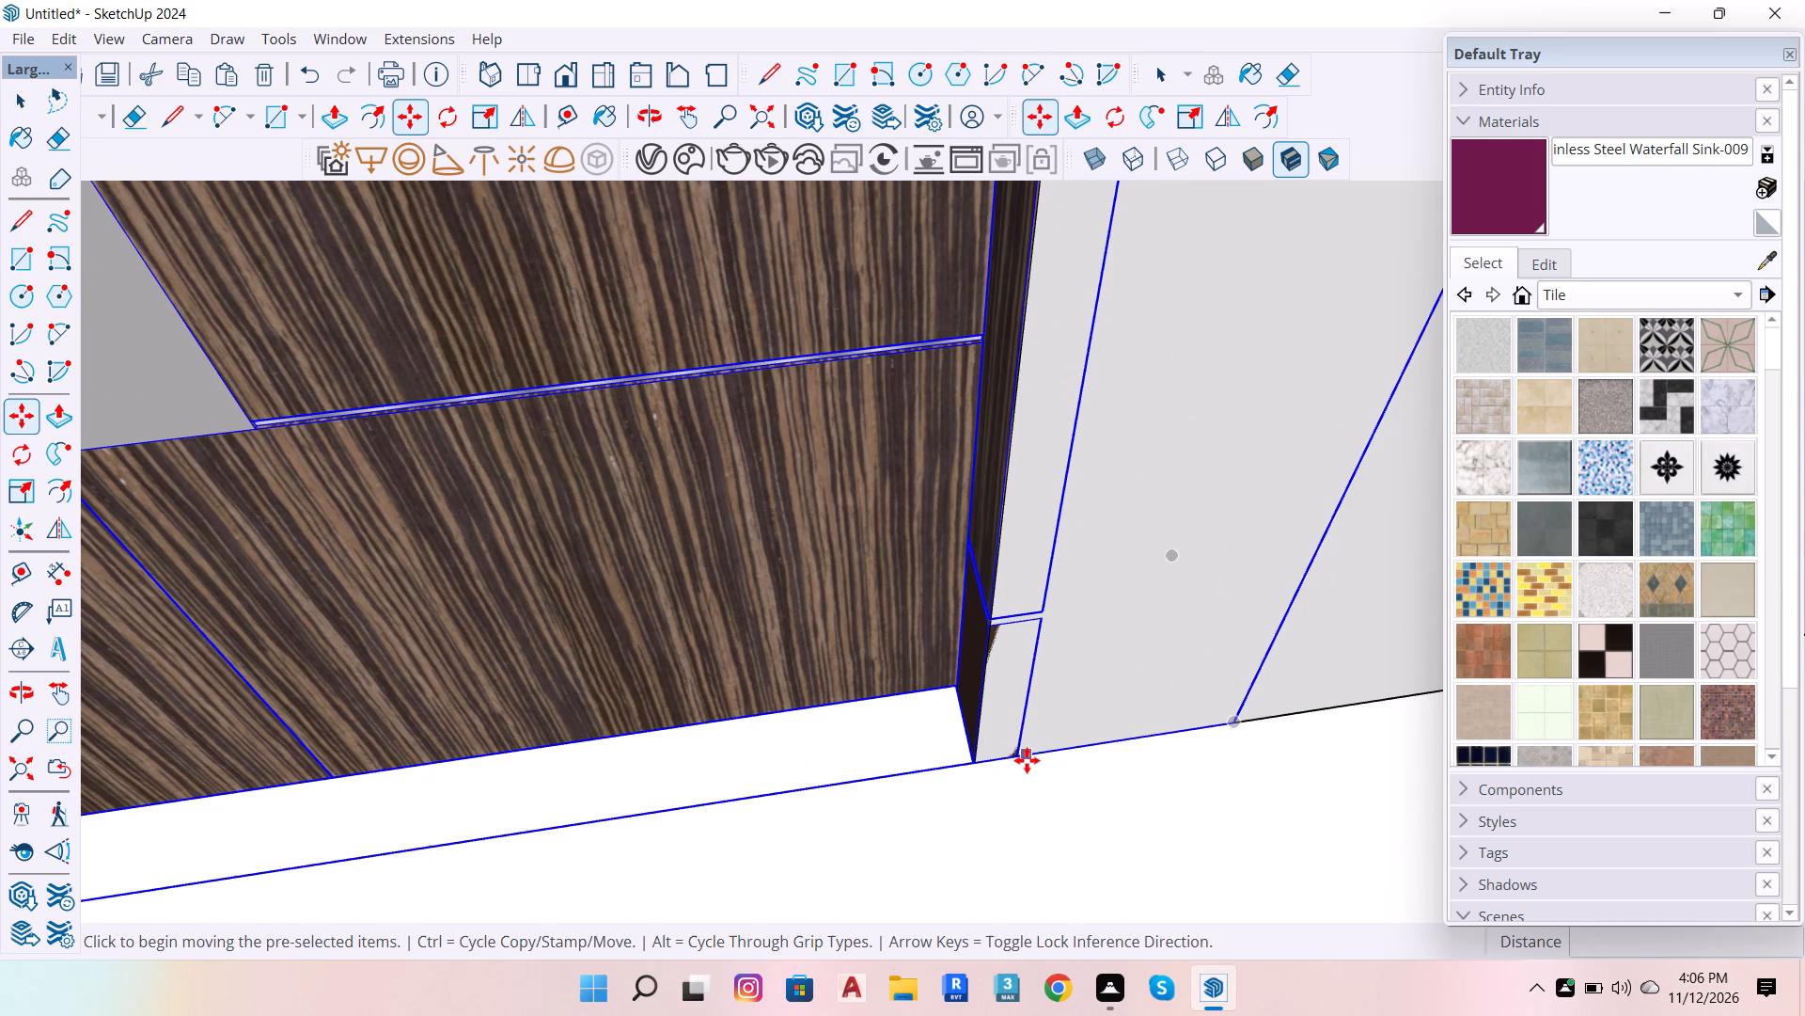
pyautogui.click(1026, 760)
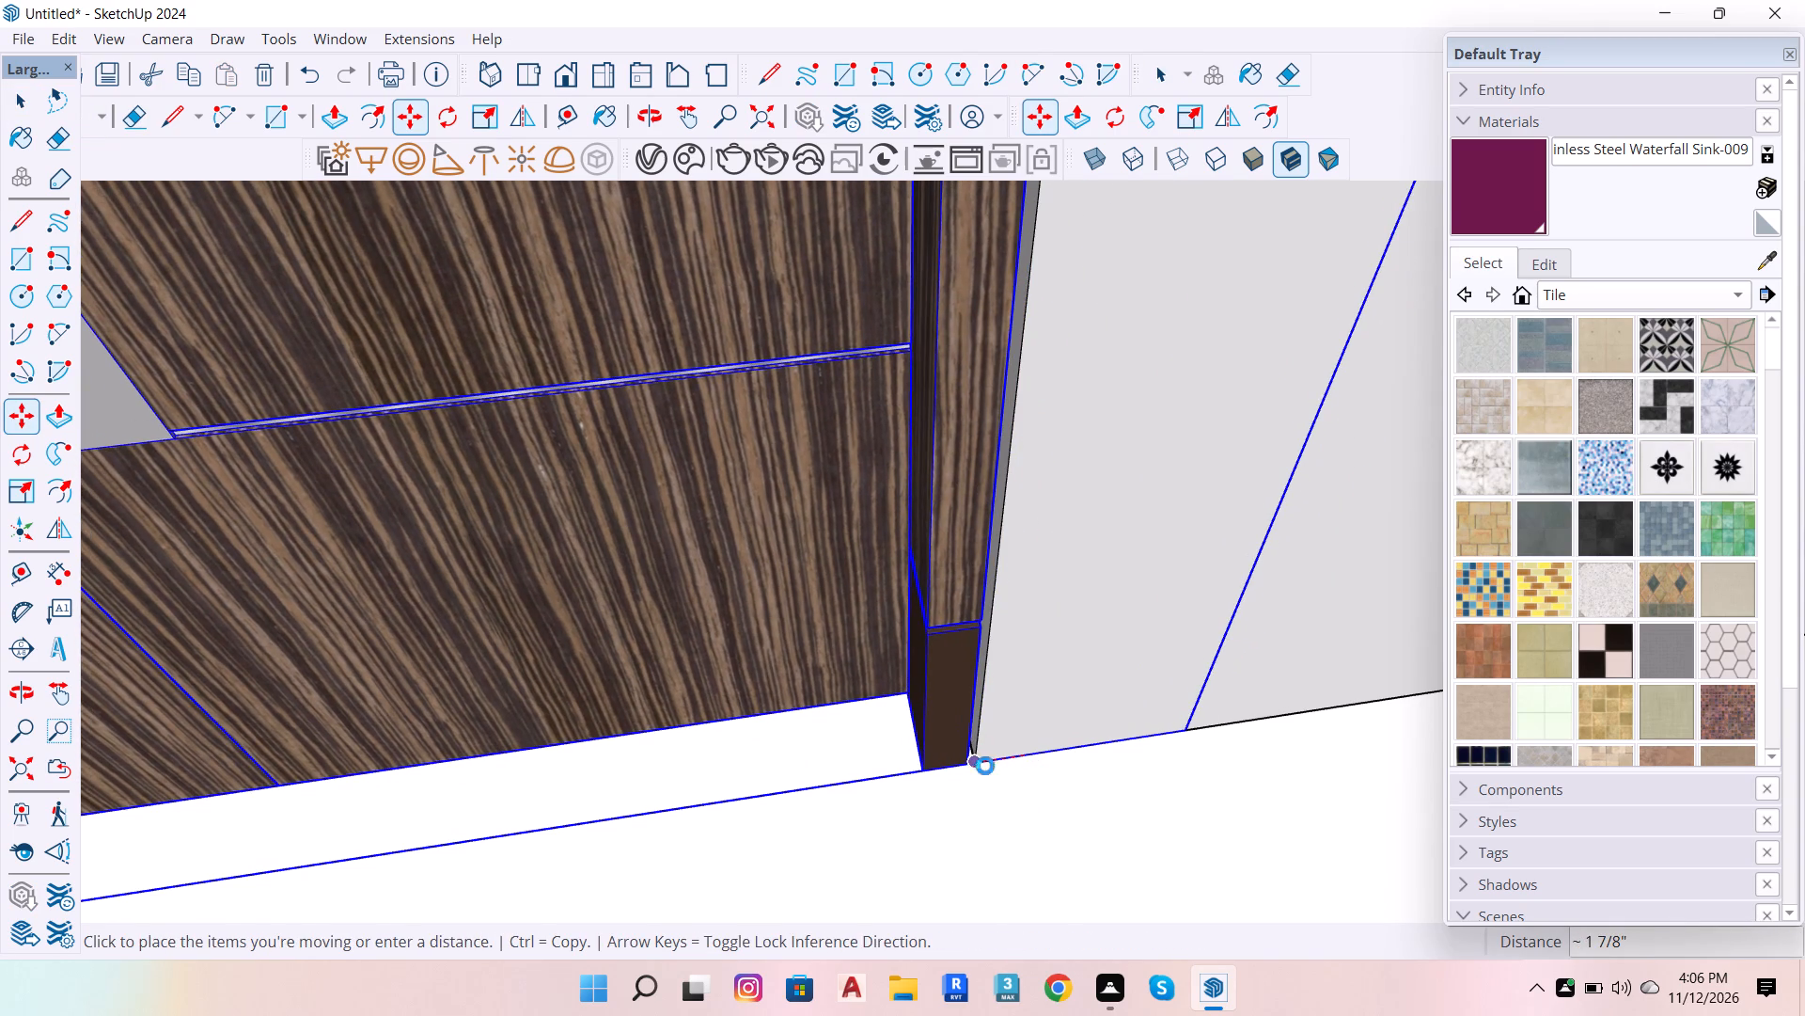
pyautogui.click(985, 766)
# Reposition the far jamb's bottom outer corner and snap it onto the opening's bottom outer corner away from the steps.
pyautogui.scroll(6, 966, 784)
pyautogui.click(963, 759)
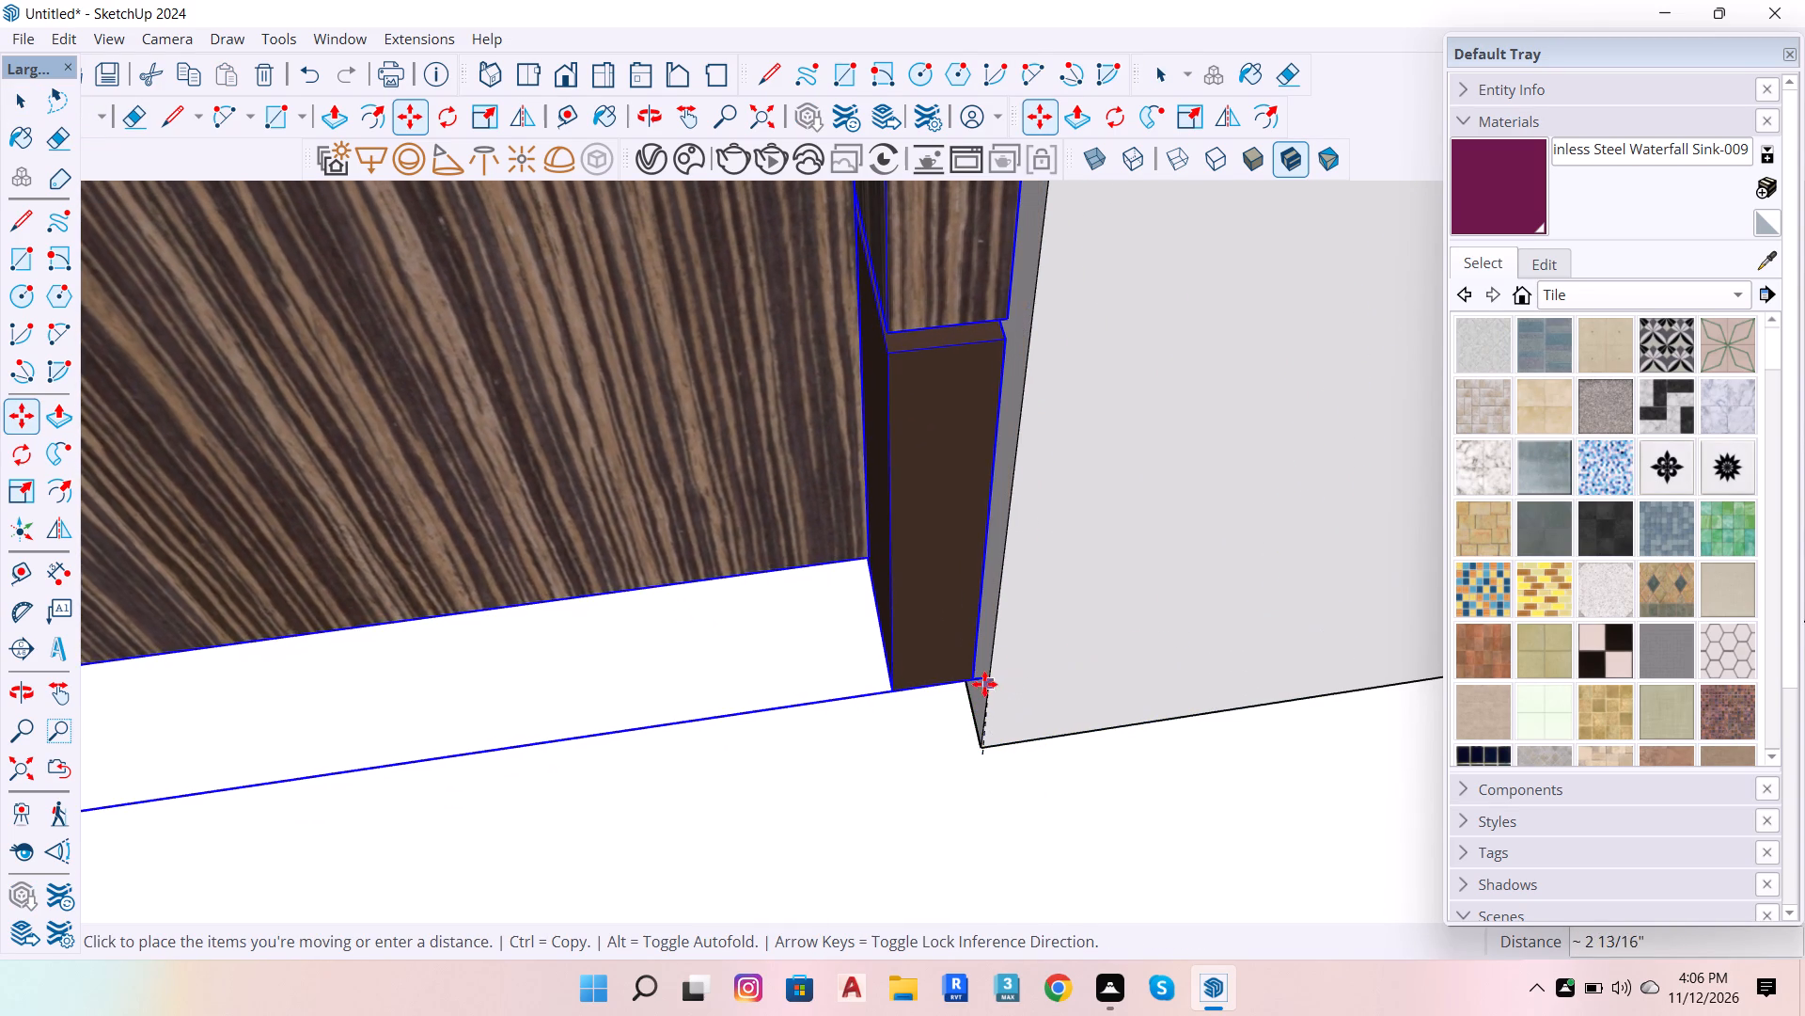
pyautogui.click(984, 684)
pyautogui.scroll(7, 966, 687)
pyautogui.click(979, 669)
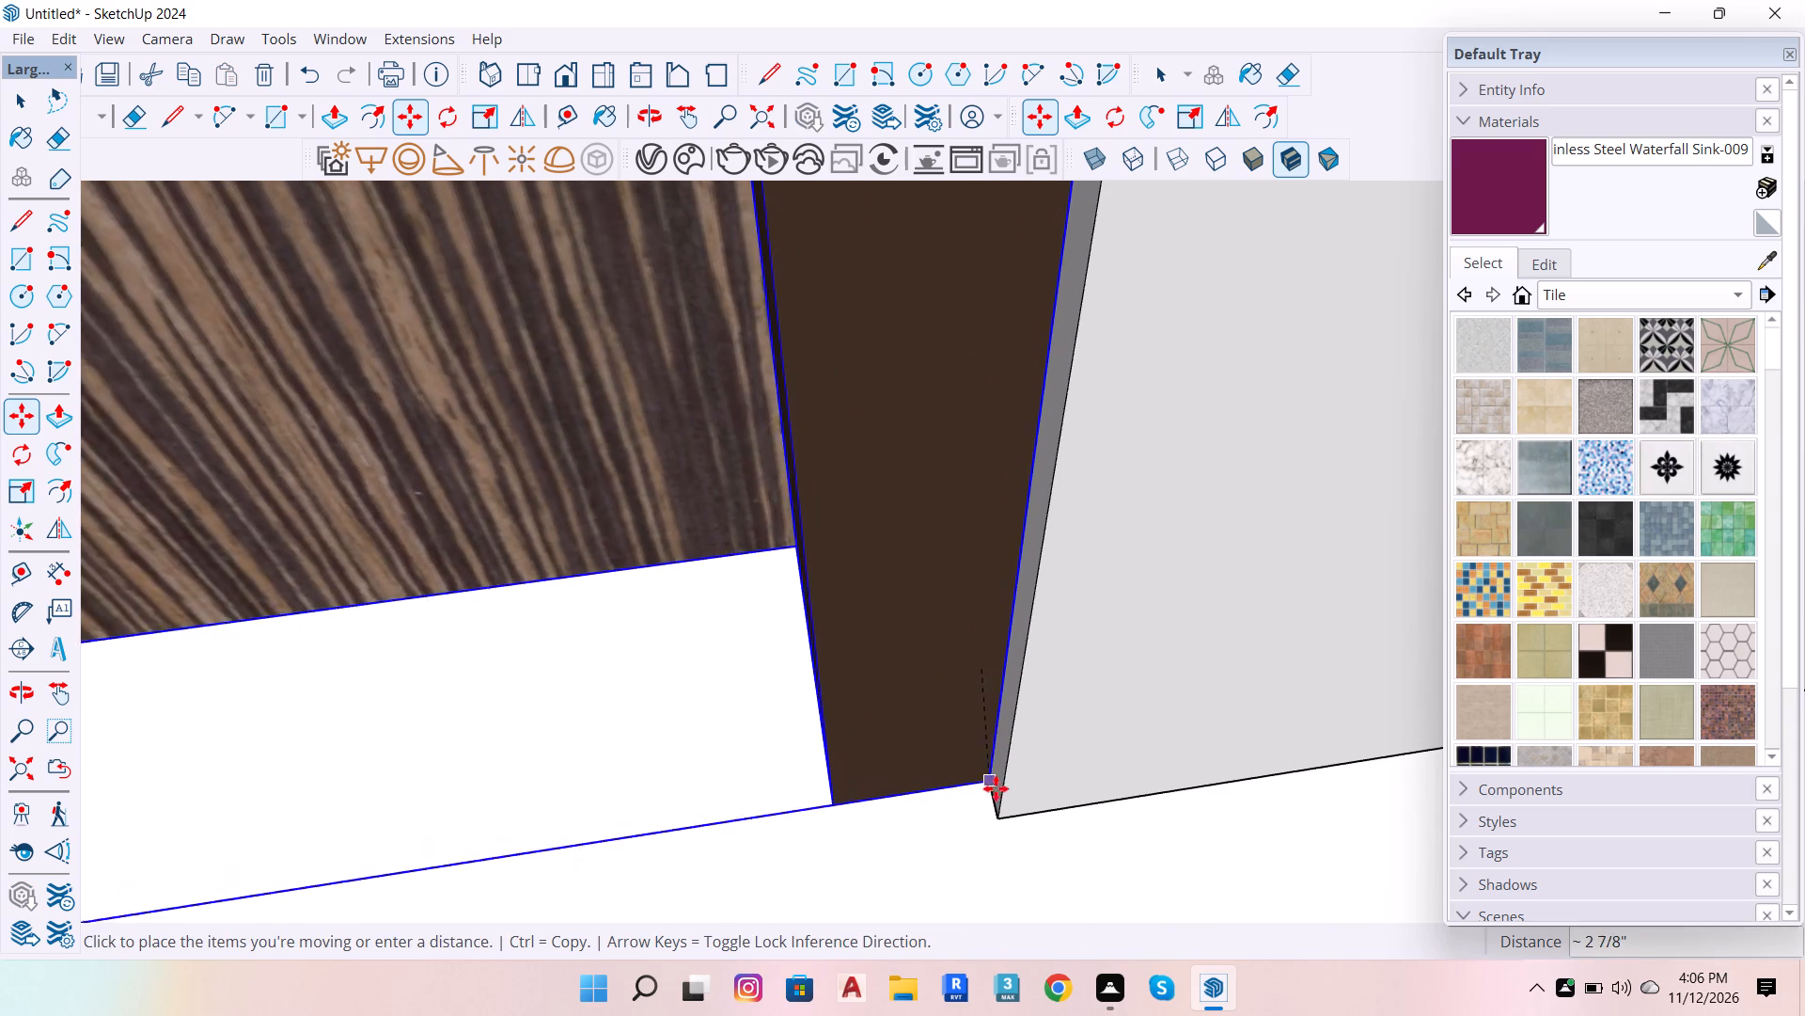
pyautogui.click(993, 818)
pyautogui.scroll(-15, 987, 697)
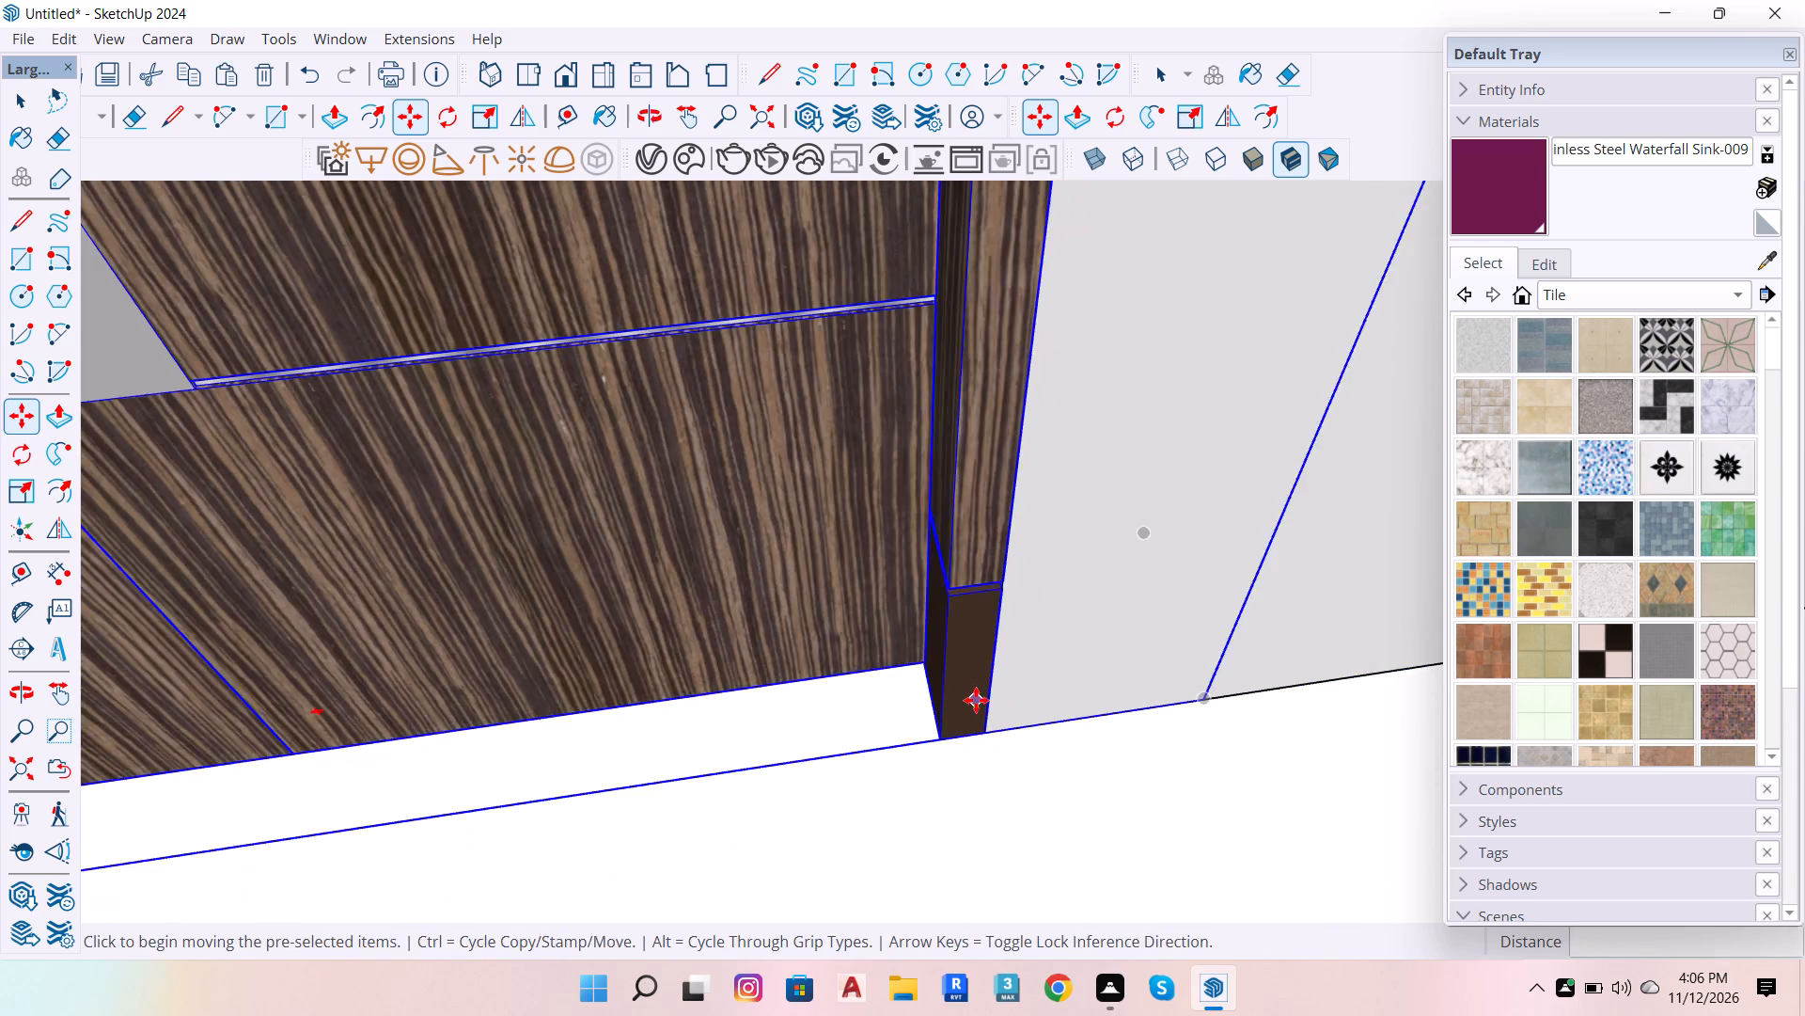
pyautogui.scroll(-7, 976, 700)
pyautogui.click(1091, 701)
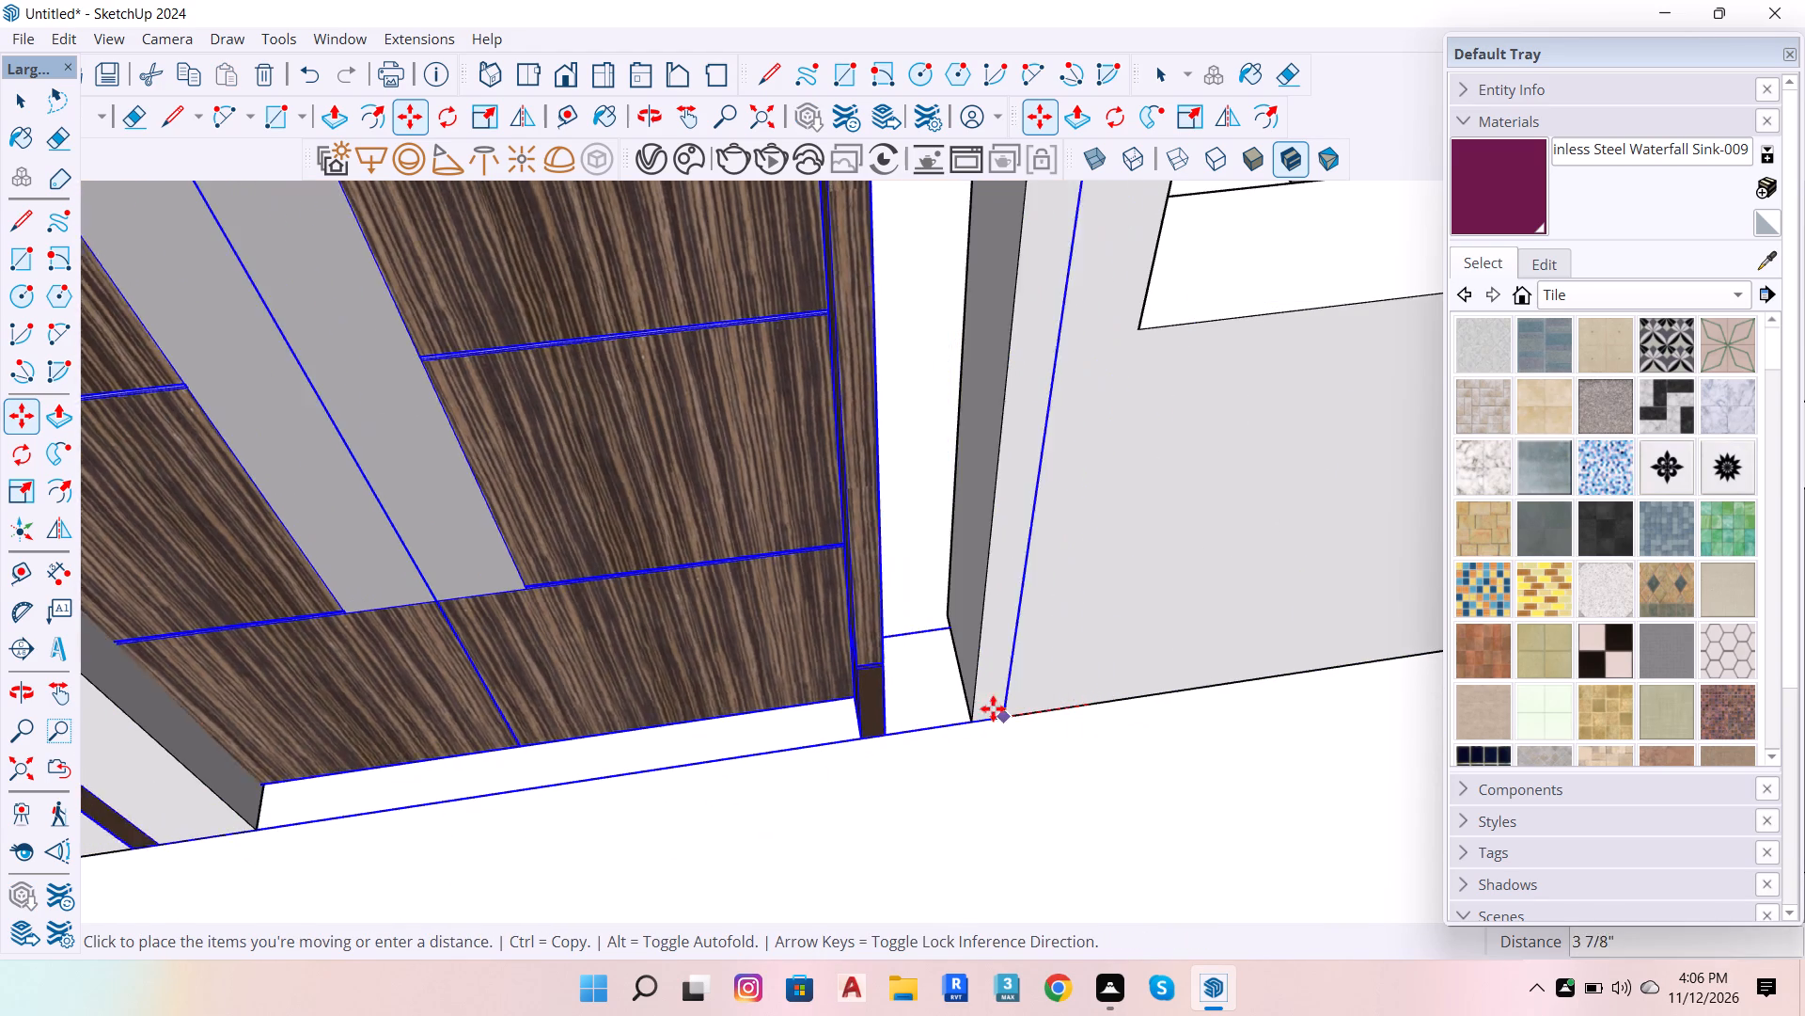
pyautogui.press('space')
# Move the double door by its frame's front top corner onto the opening's top outer corner away from the steps.
pyautogui.scroll(6, 974, 724)
pyautogui.scroll(-4, 985, 722)
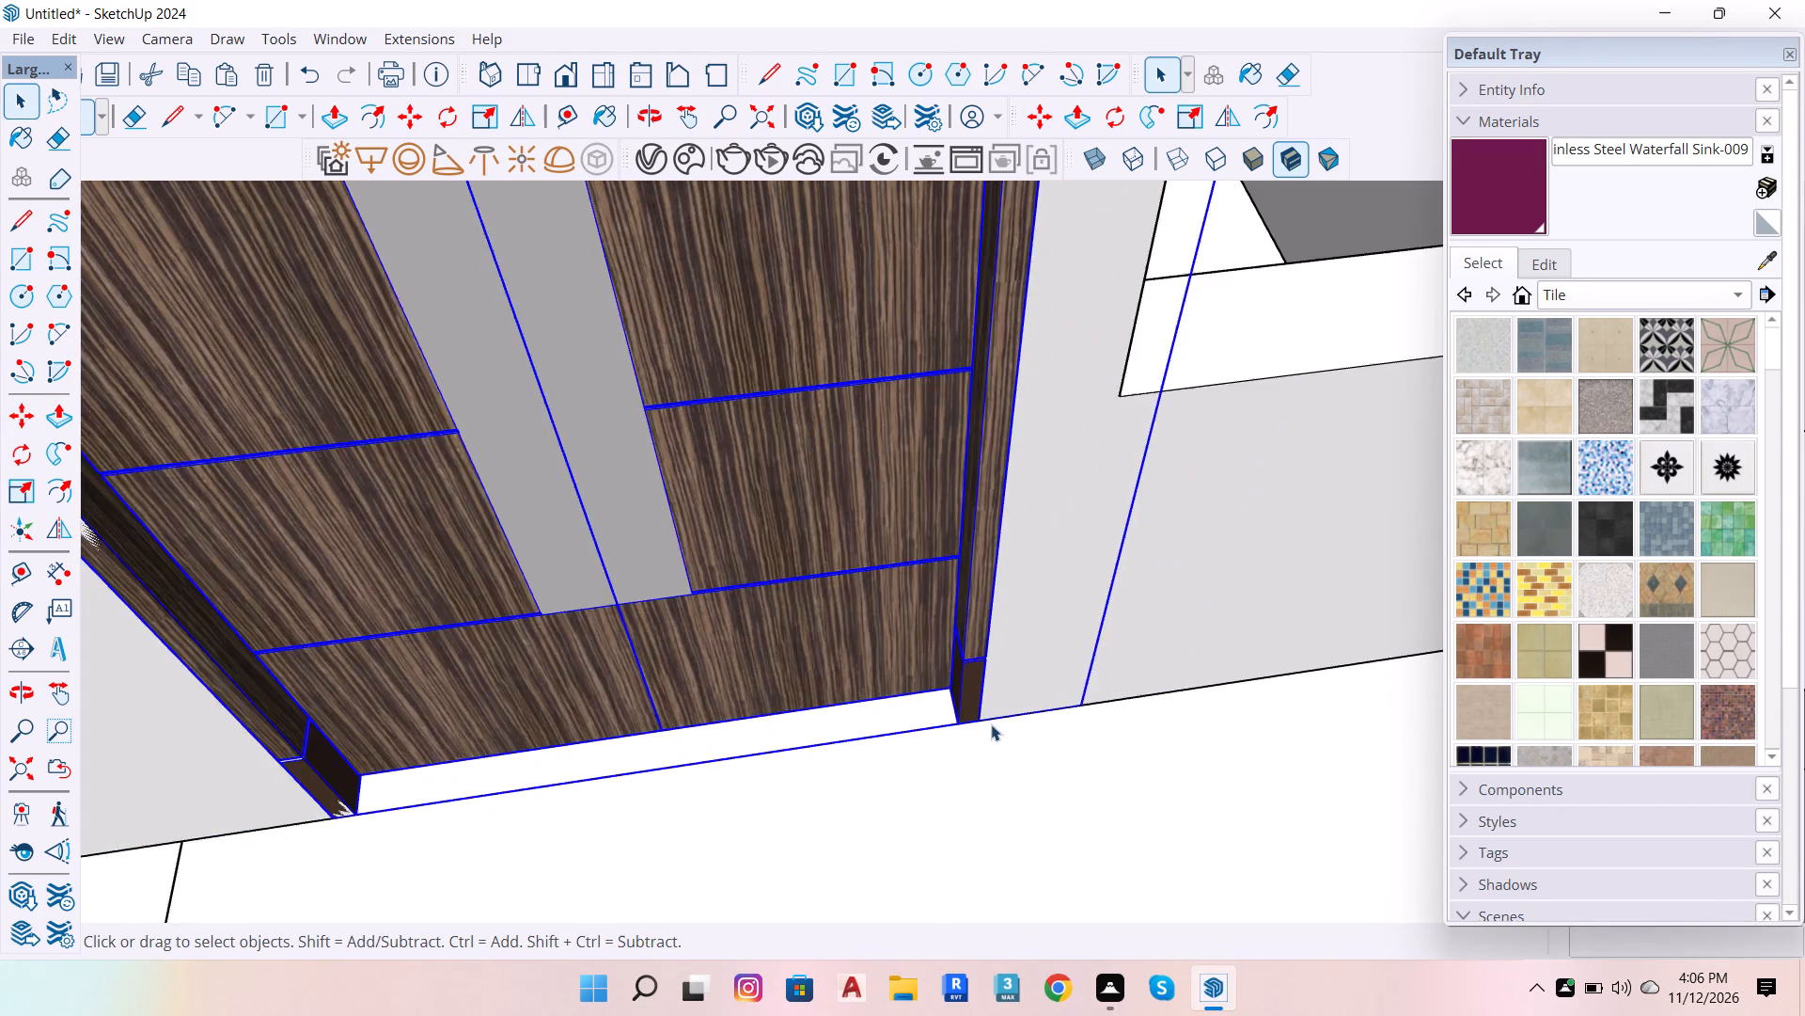
pyautogui.scroll(-14, 991, 724)
pyautogui.scroll(4, 993, 566)
pyautogui.scroll(-6, 1027, 492)
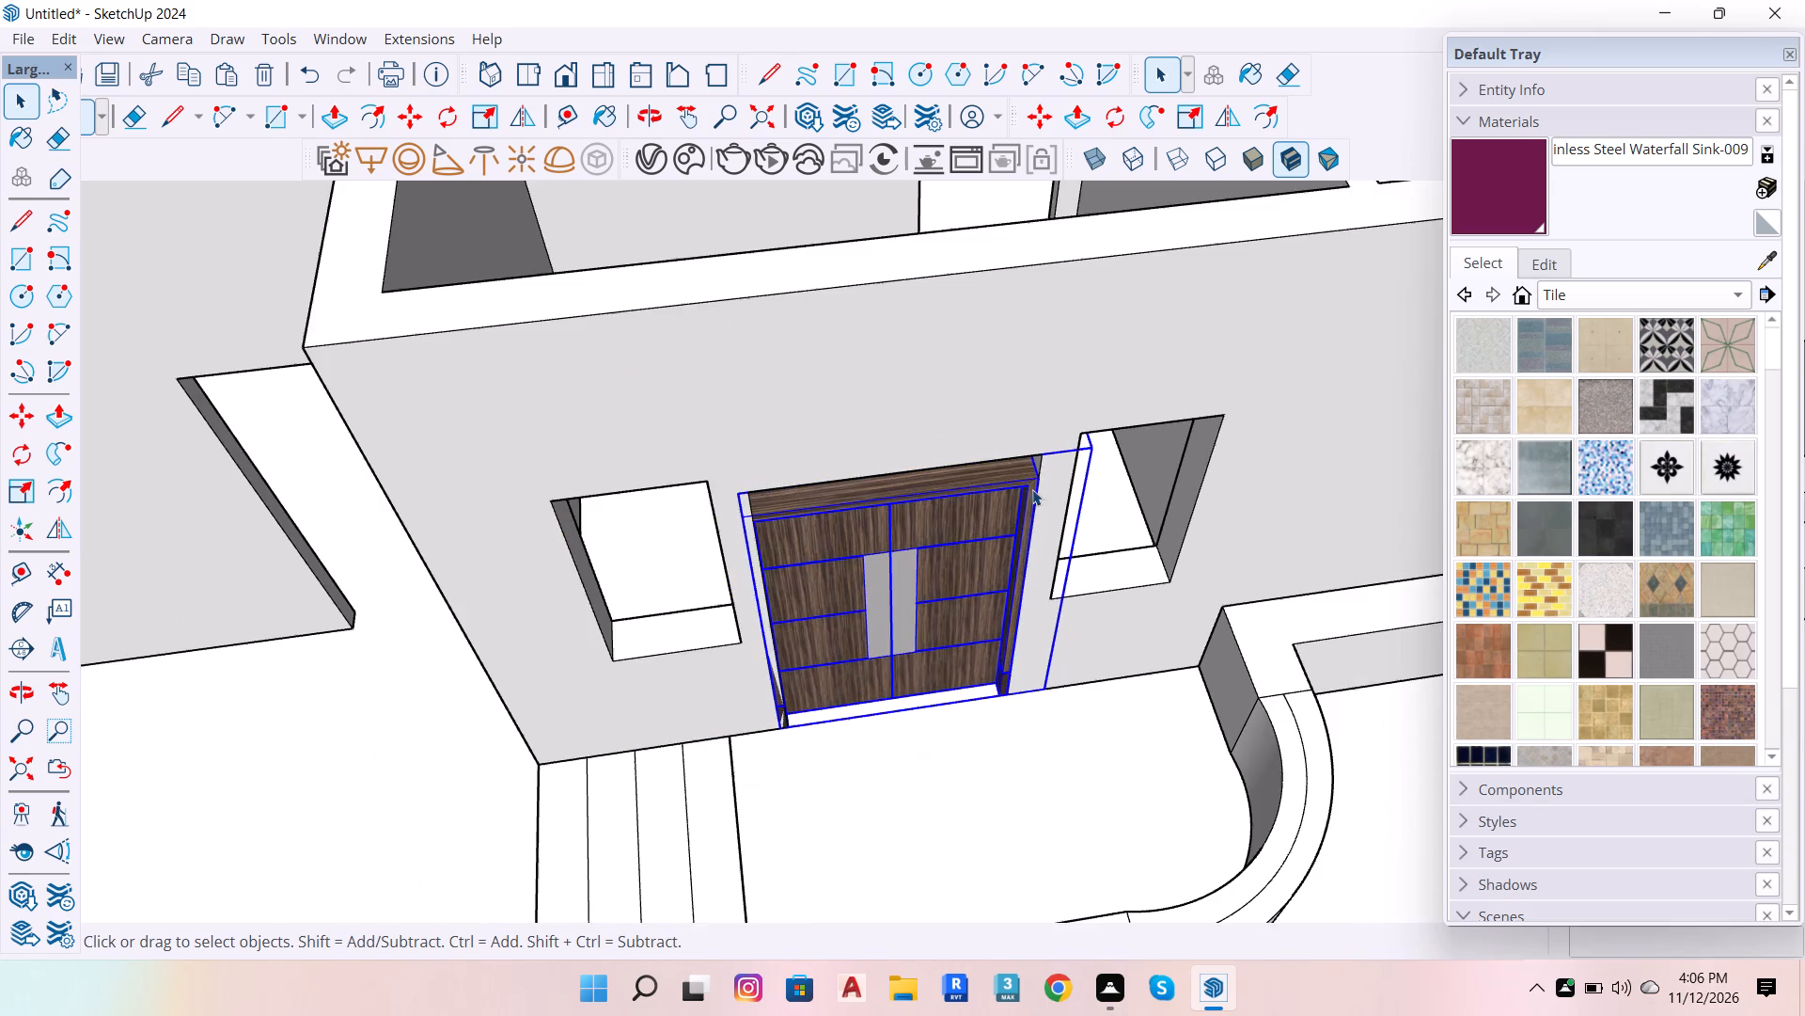
pyautogui.scroll(17, 1024, 487)
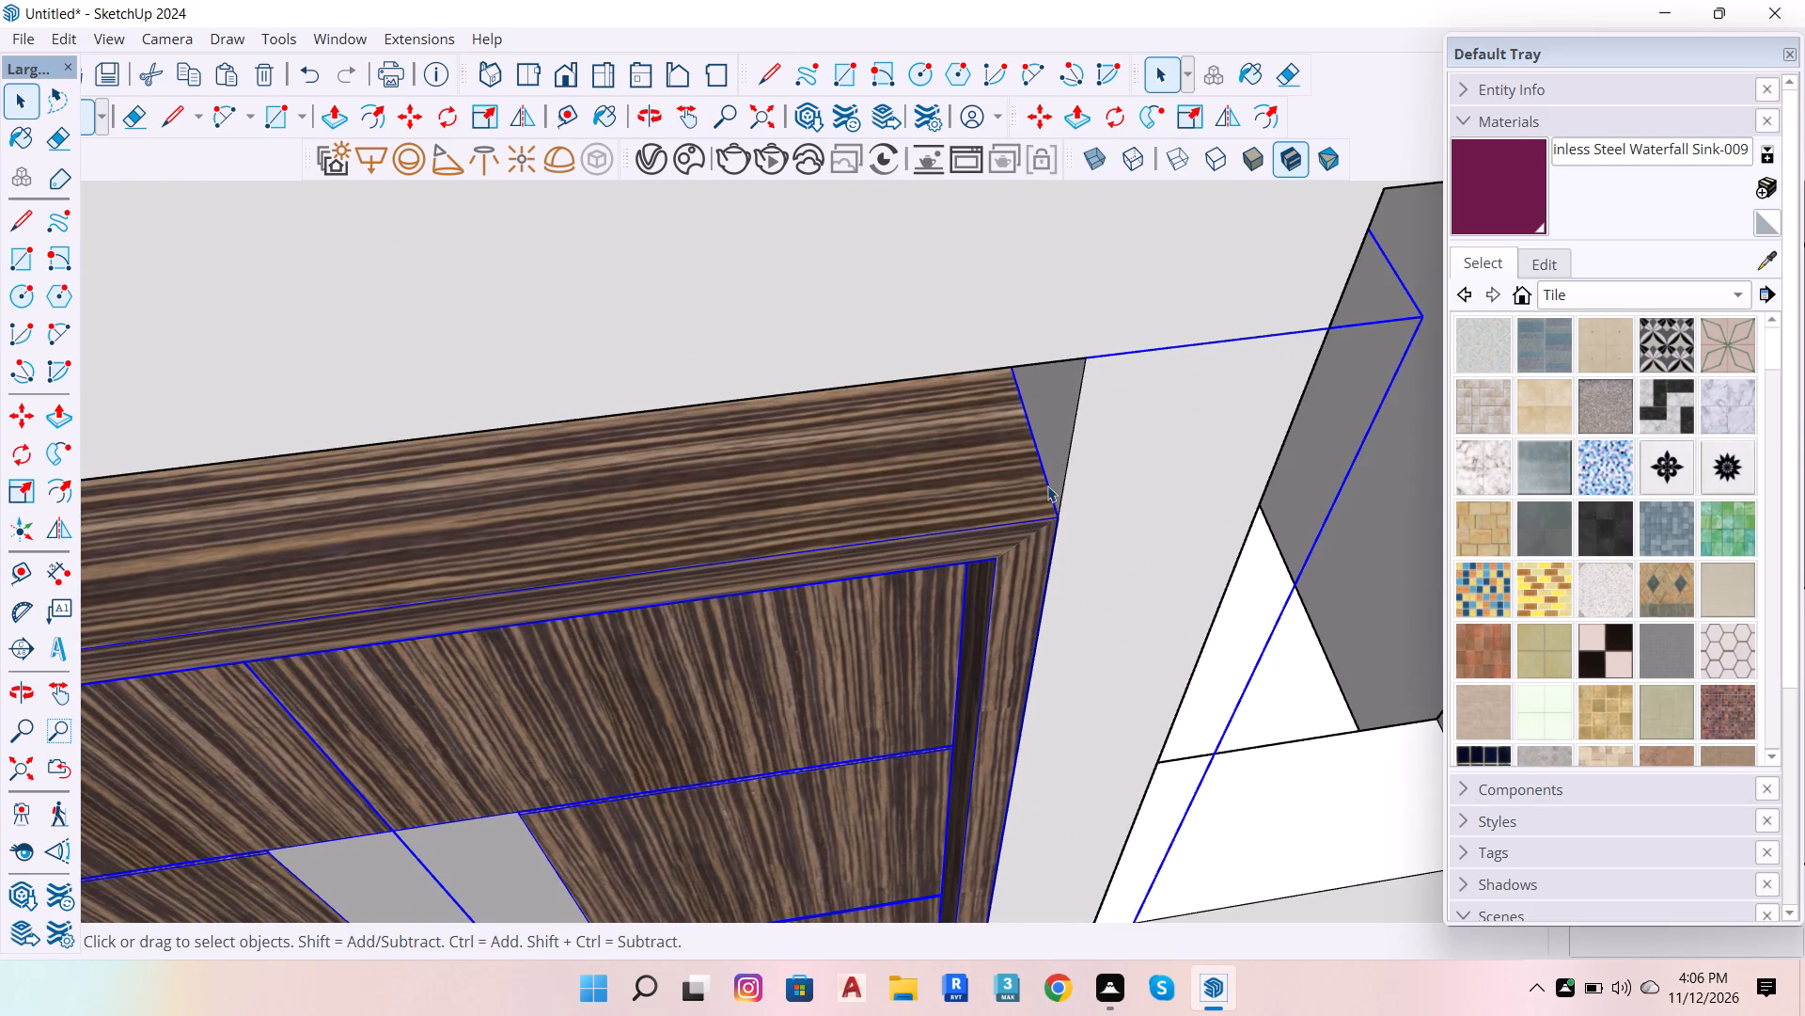
pyautogui.press('m')
pyautogui.click(1059, 522)
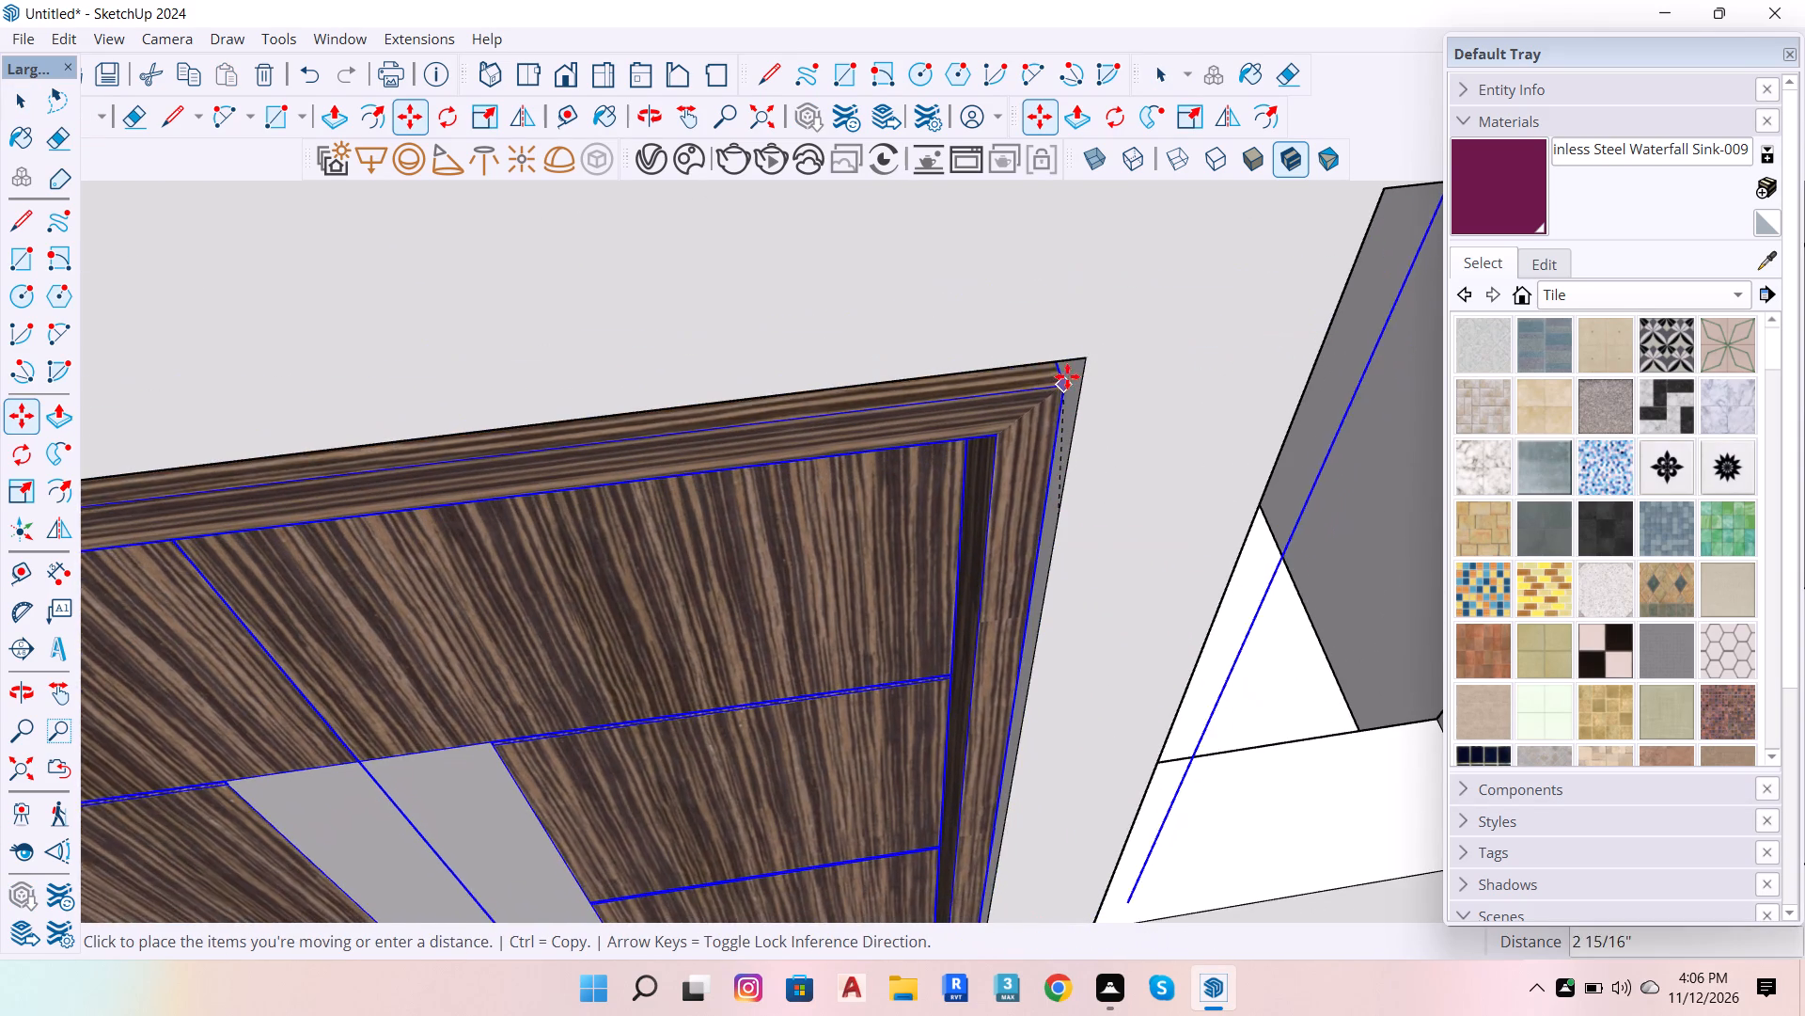
pyautogui.click(1092, 357)
pyautogui.scroll(-19, 1128, 305)
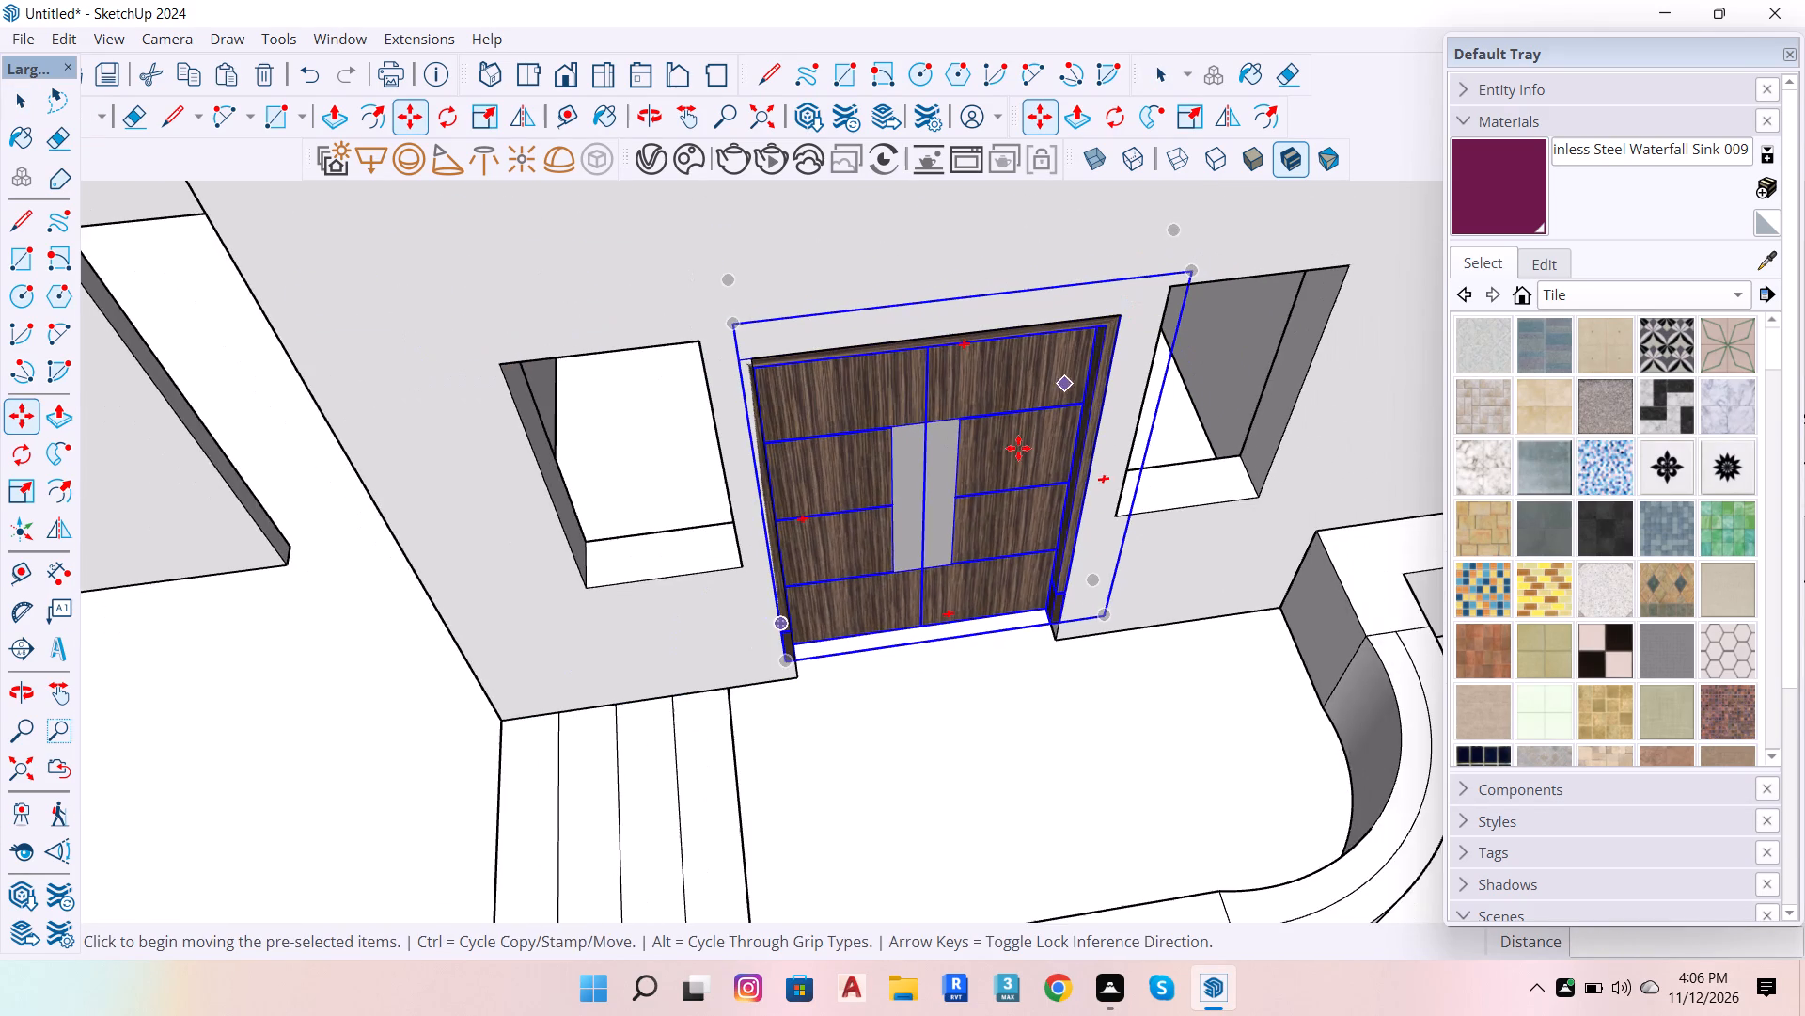
# Scale the double door's width from the side nearest the steps so its jamb sits against the opening's edge.
pyautogui.press('space')
pyautogui.scroll(6, 863, 643)
pyautogui.scroll(4, 733, 625)
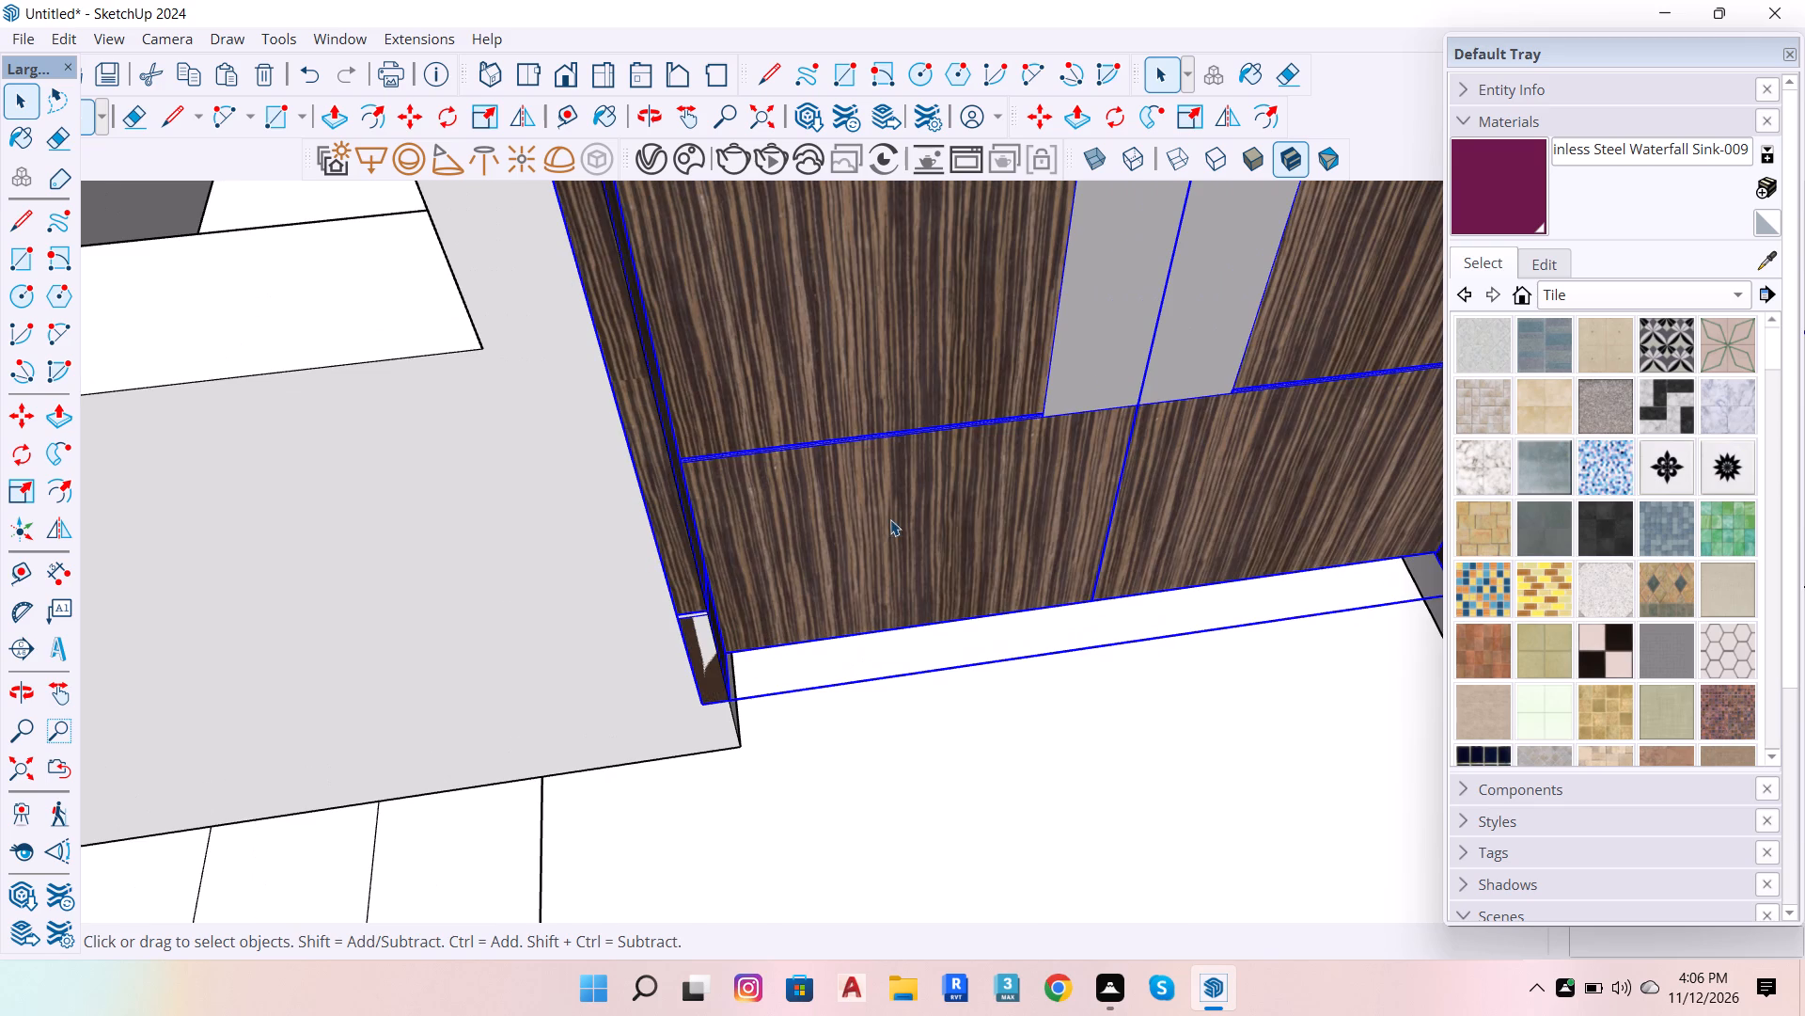
pyautogui.press('s')
pyautogui.scroll(-6, 901, 562)
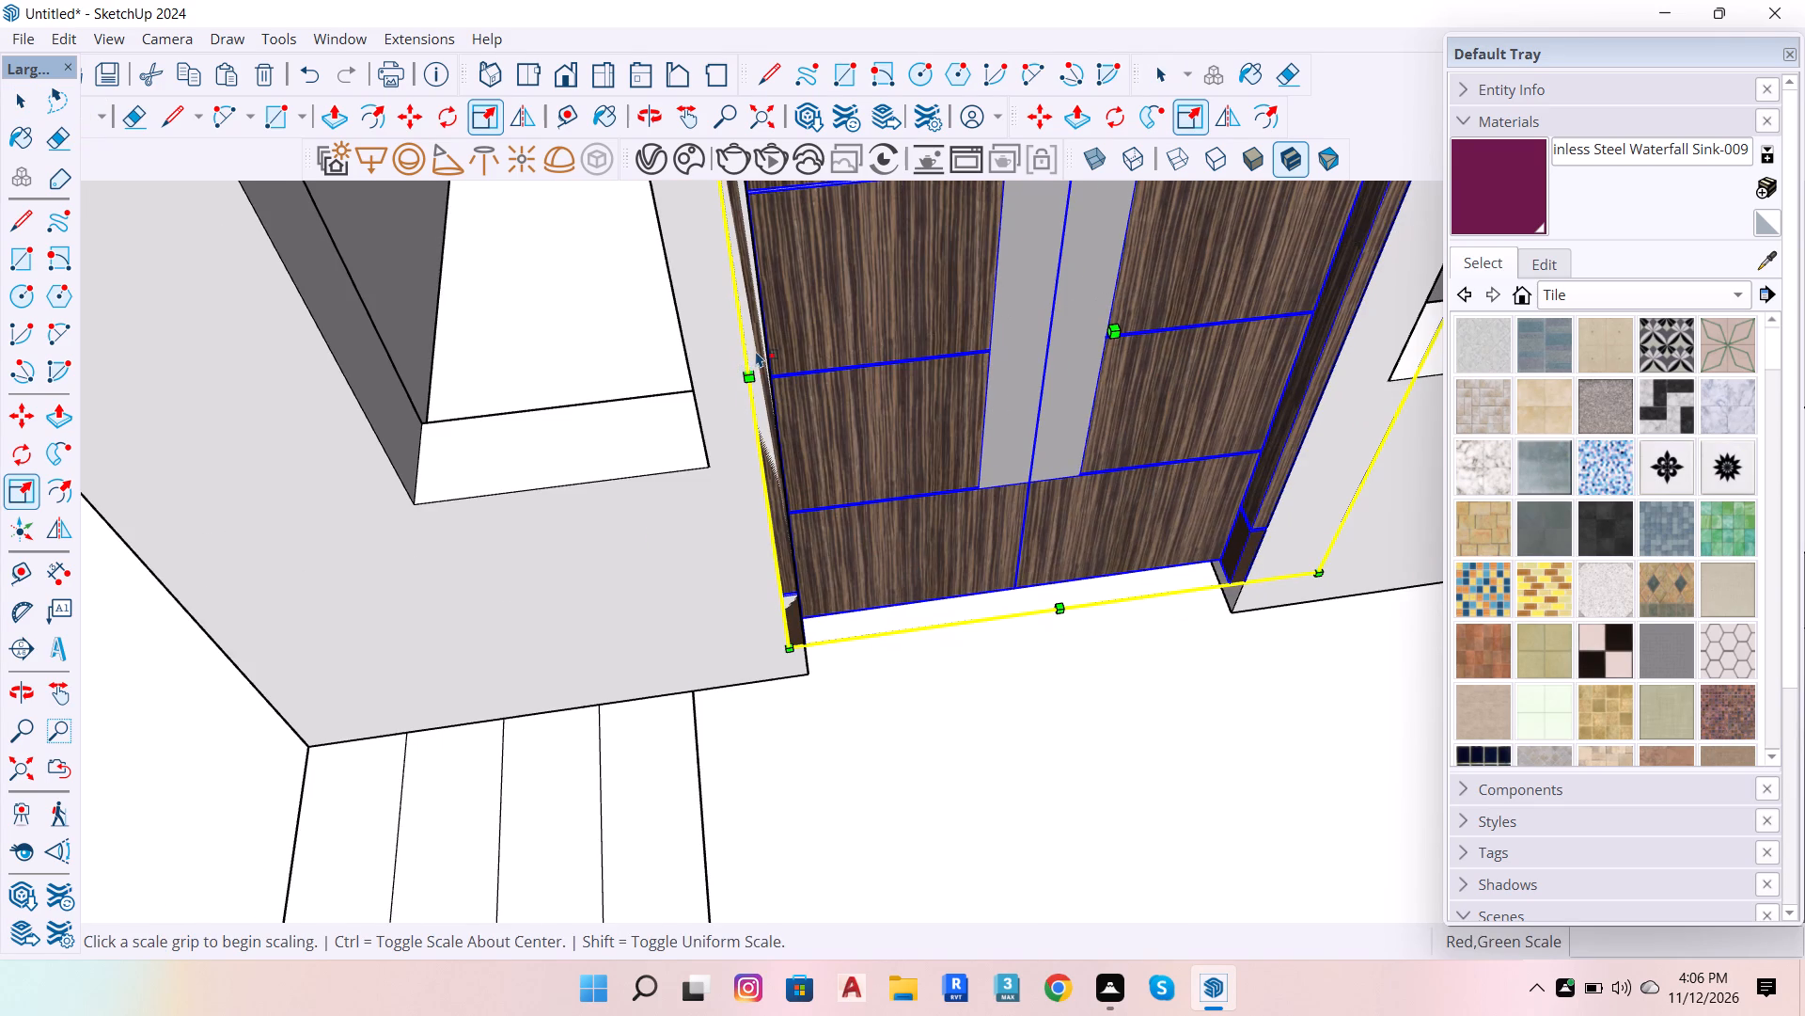
pyautogui.scroll(-5, 533, 452)
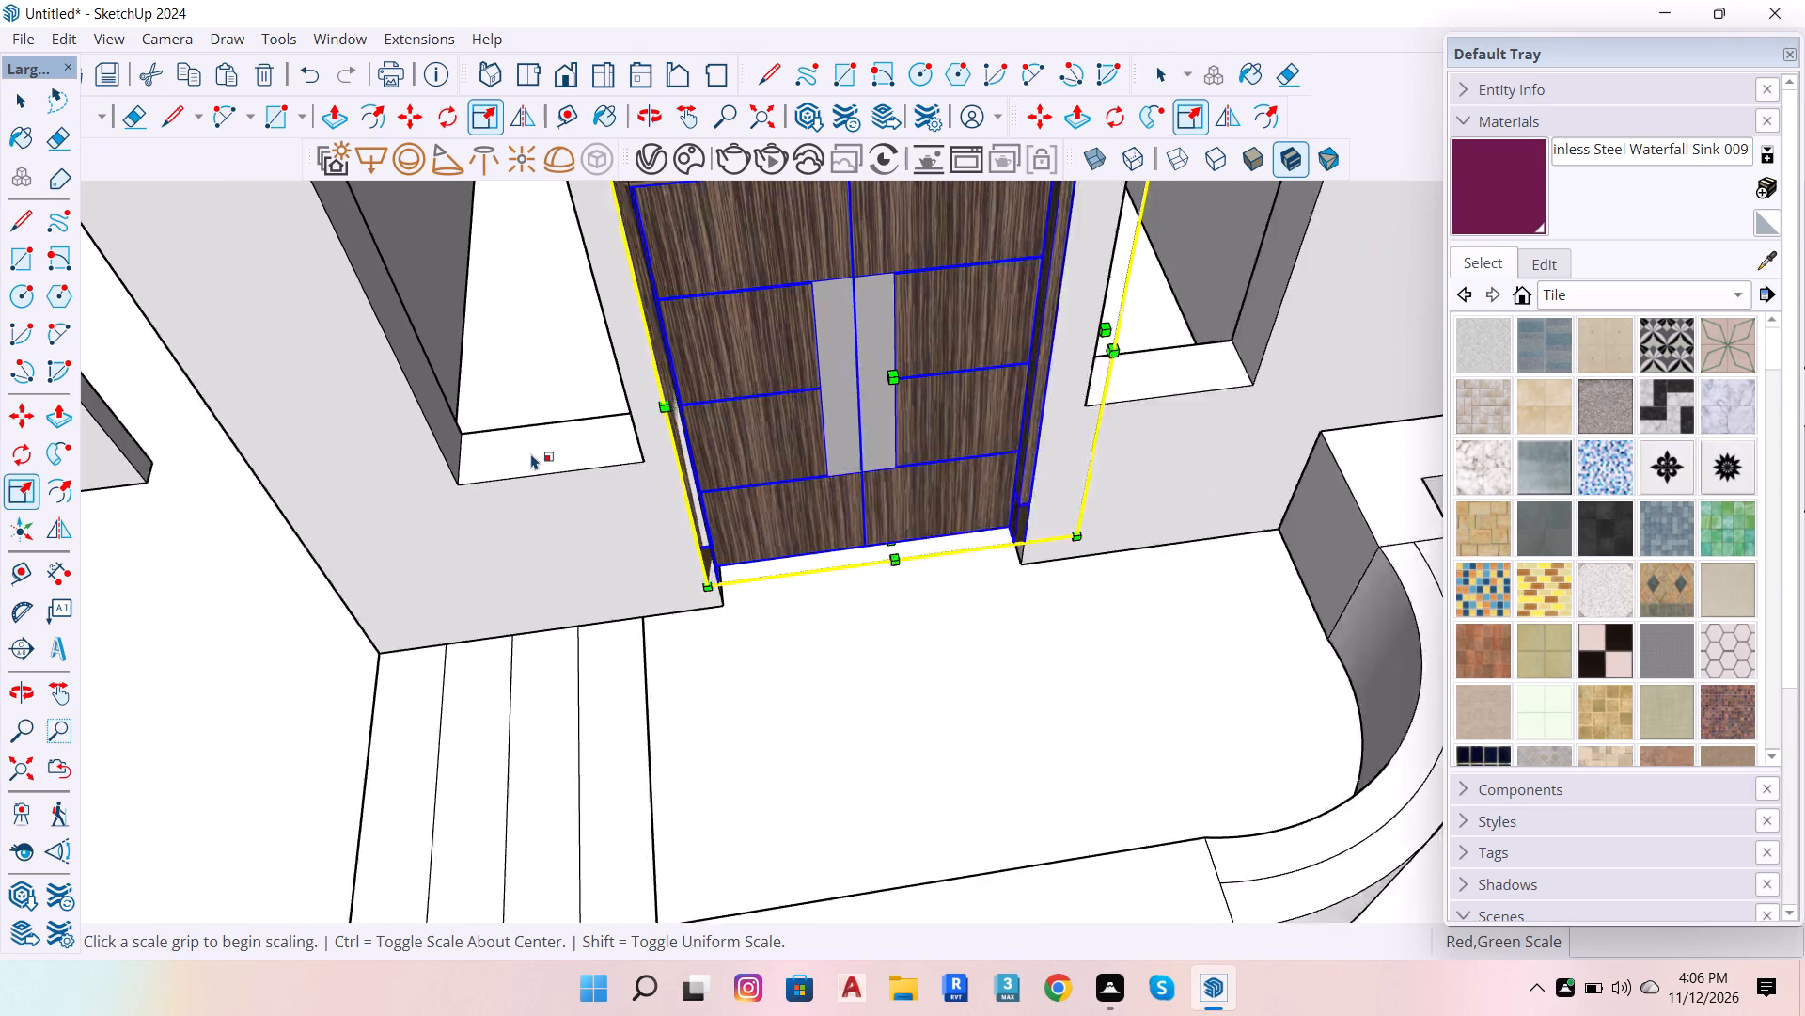
pyautogui.scroll(-2, 531, 453)
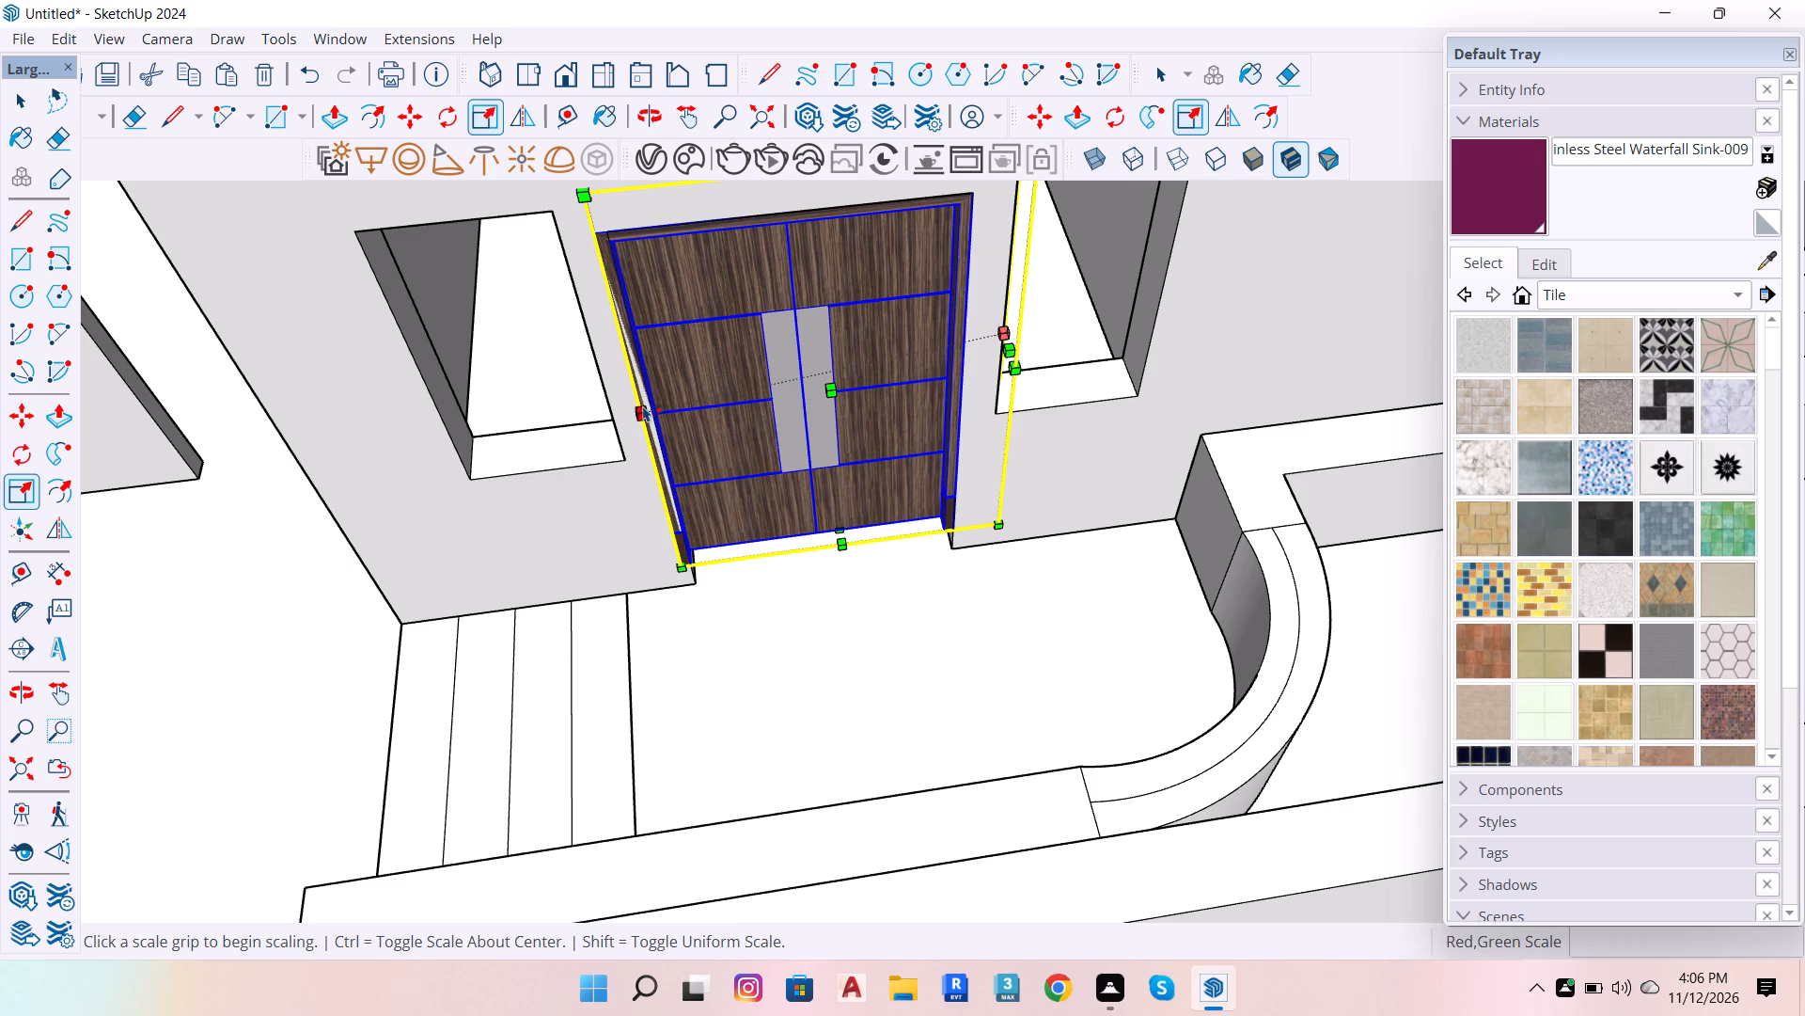
pyautogui.click(649, 403)
pyautogui.scroll(4, 659, 405)
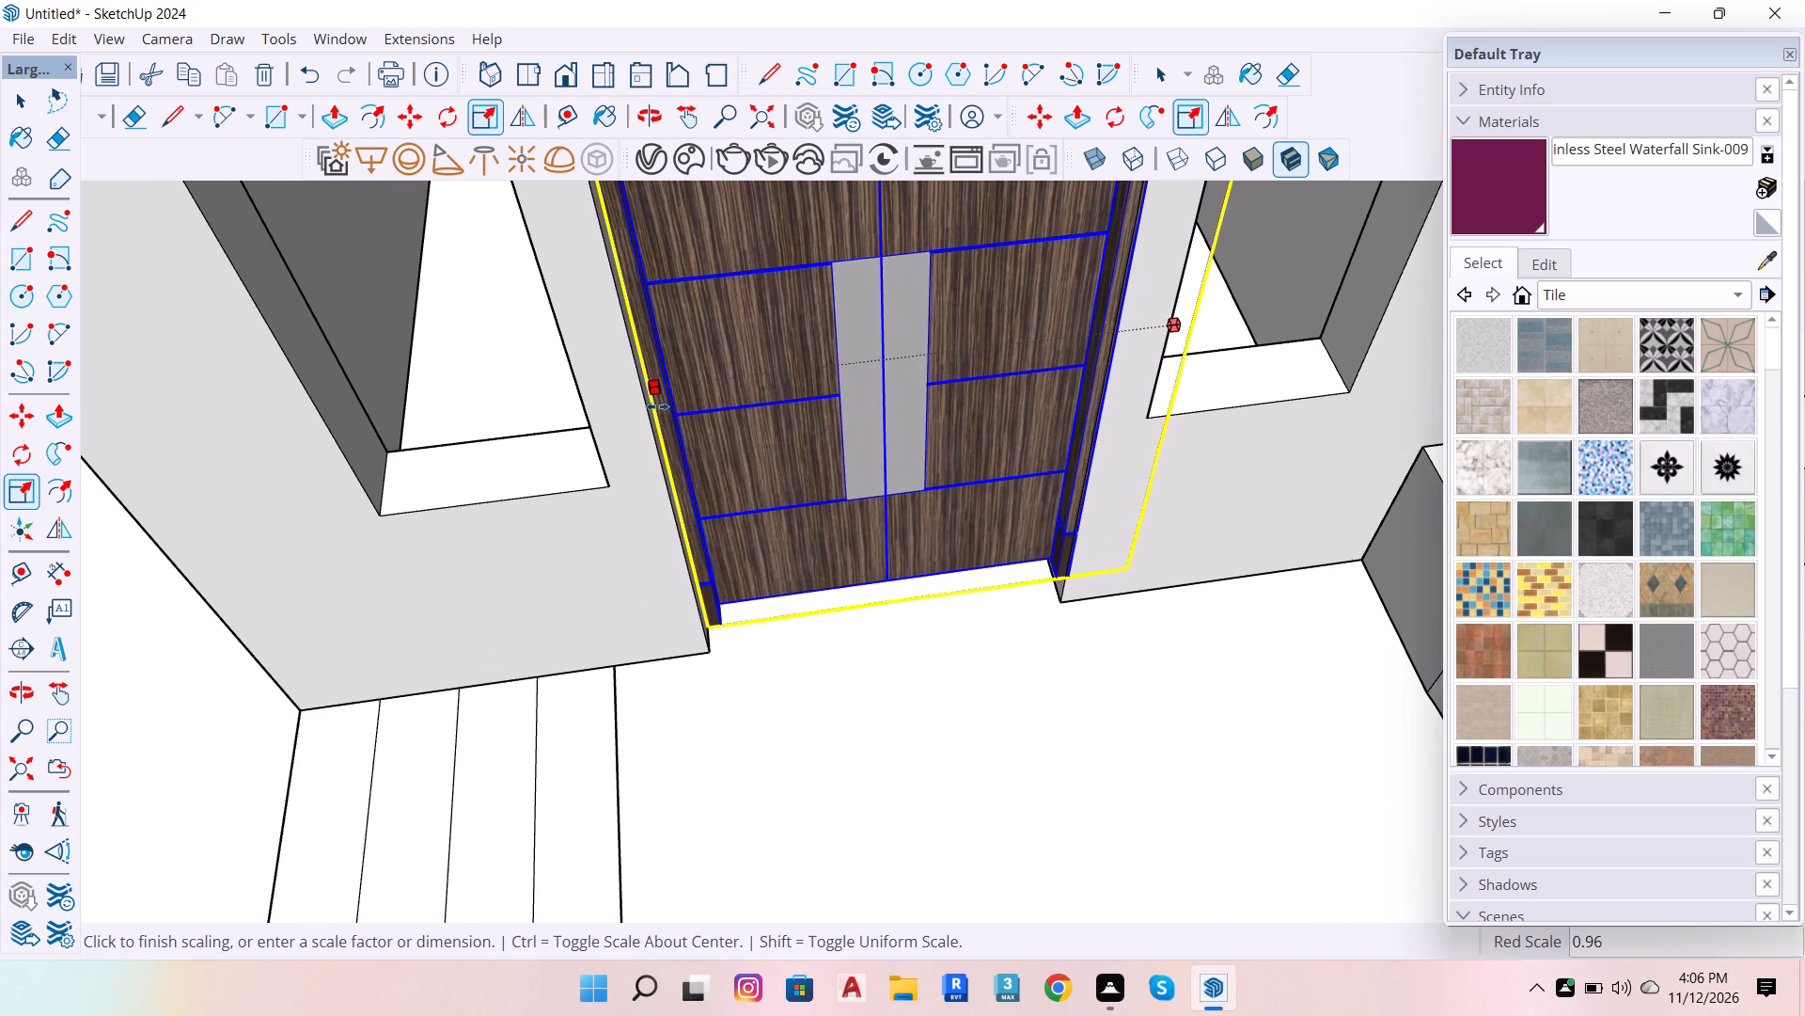
pyautogui.click(643, 411)
# Stretch the double door's height downward by a factor of about 1.08 so its bottom reaches the floor line.
pyautogui.scroll(-6, 706, 408)
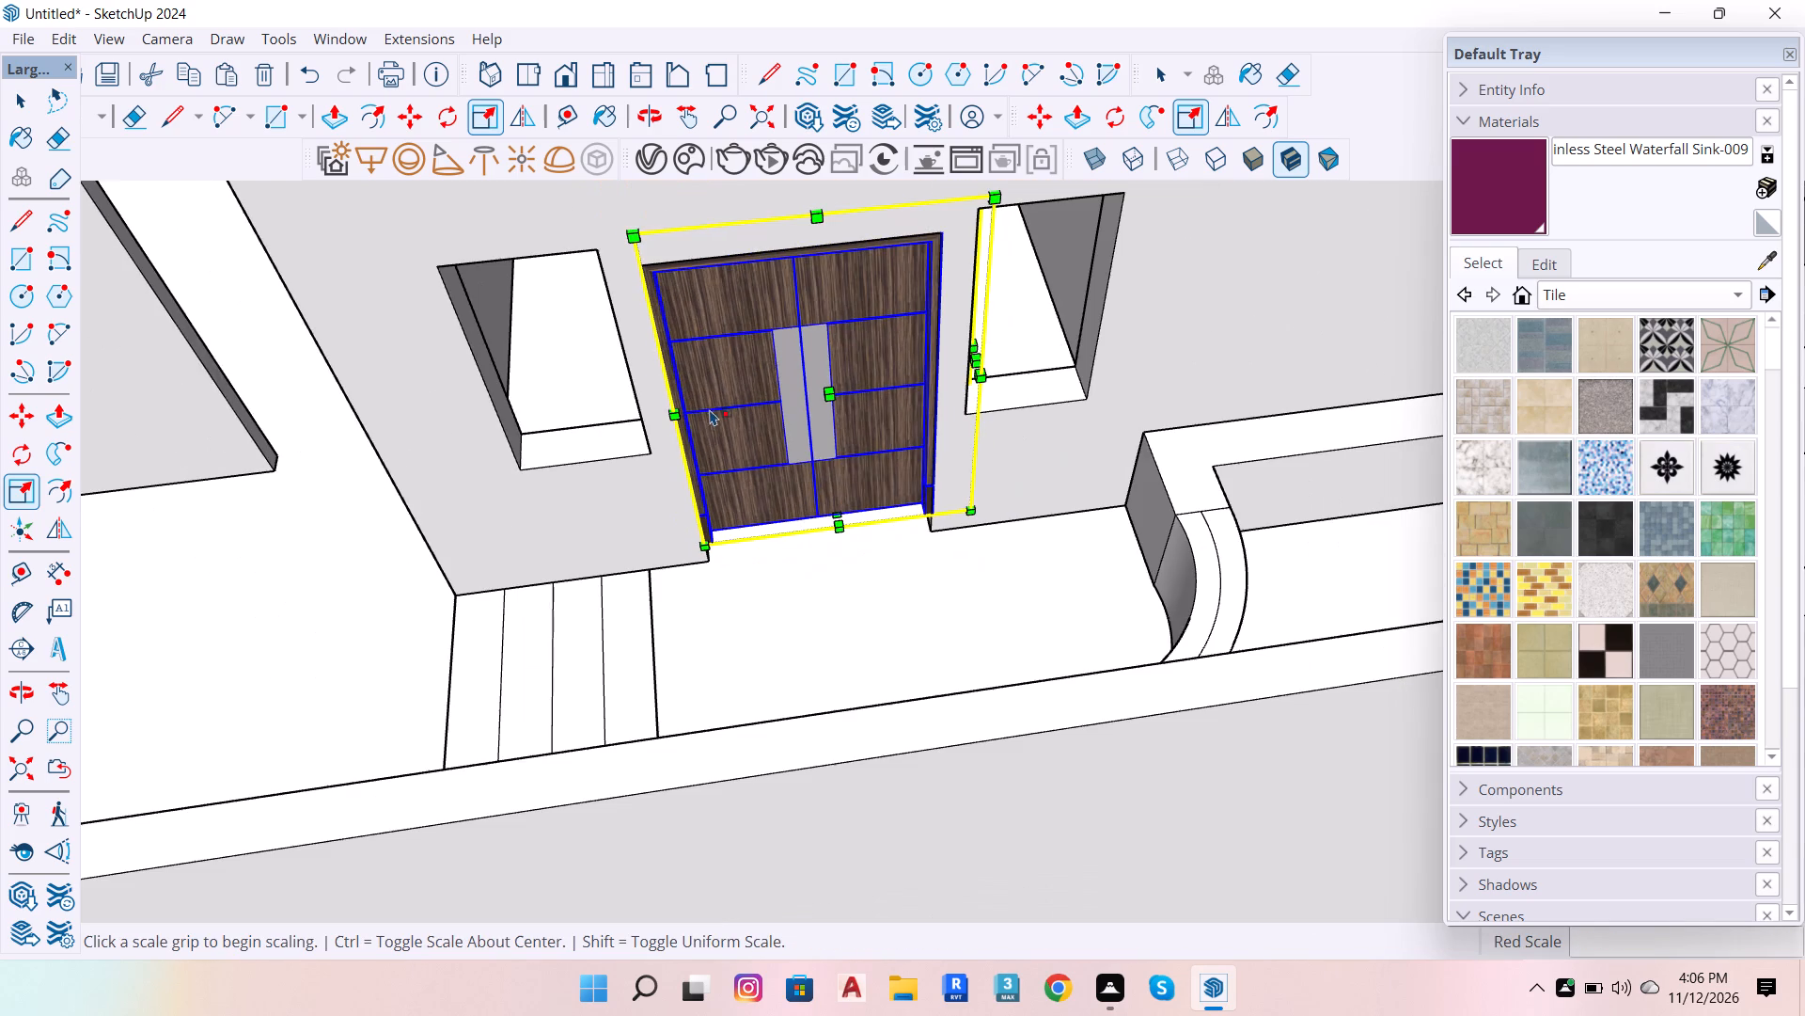
pyautogui.scroll(6, 817, 532)
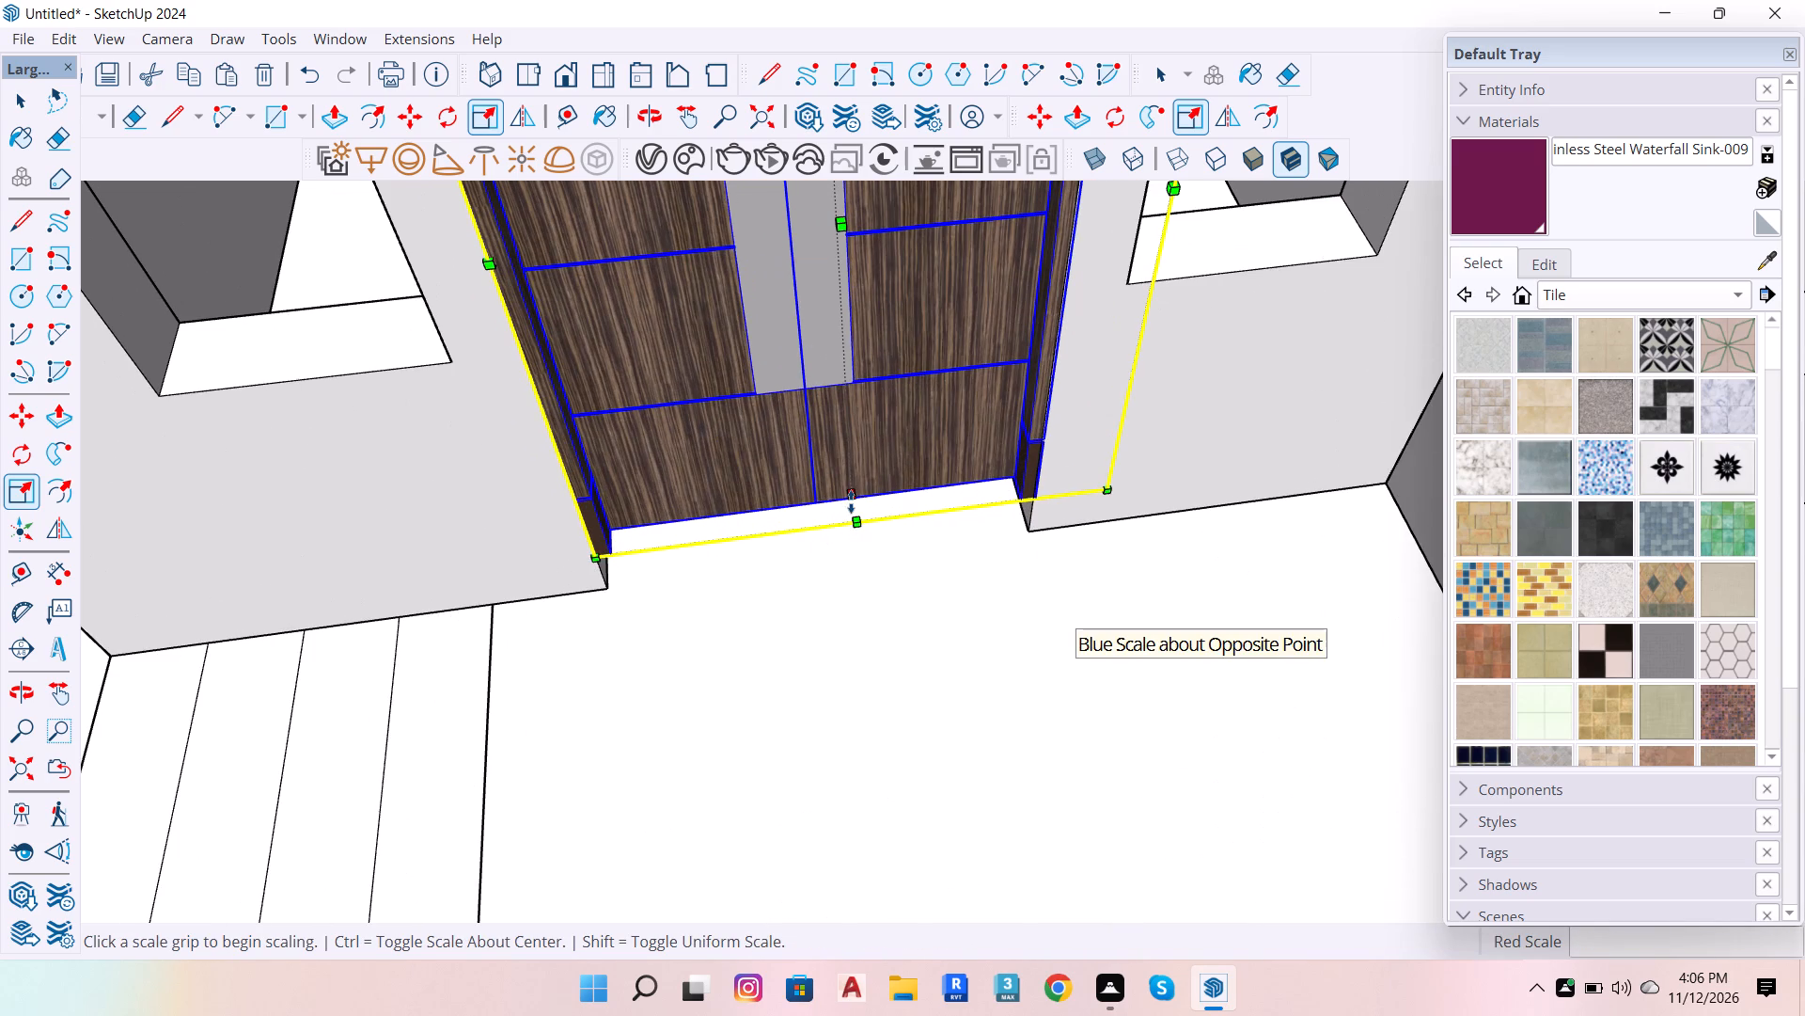
pyautogui.click(851, 501)
pyautogui.click(1054, 526)
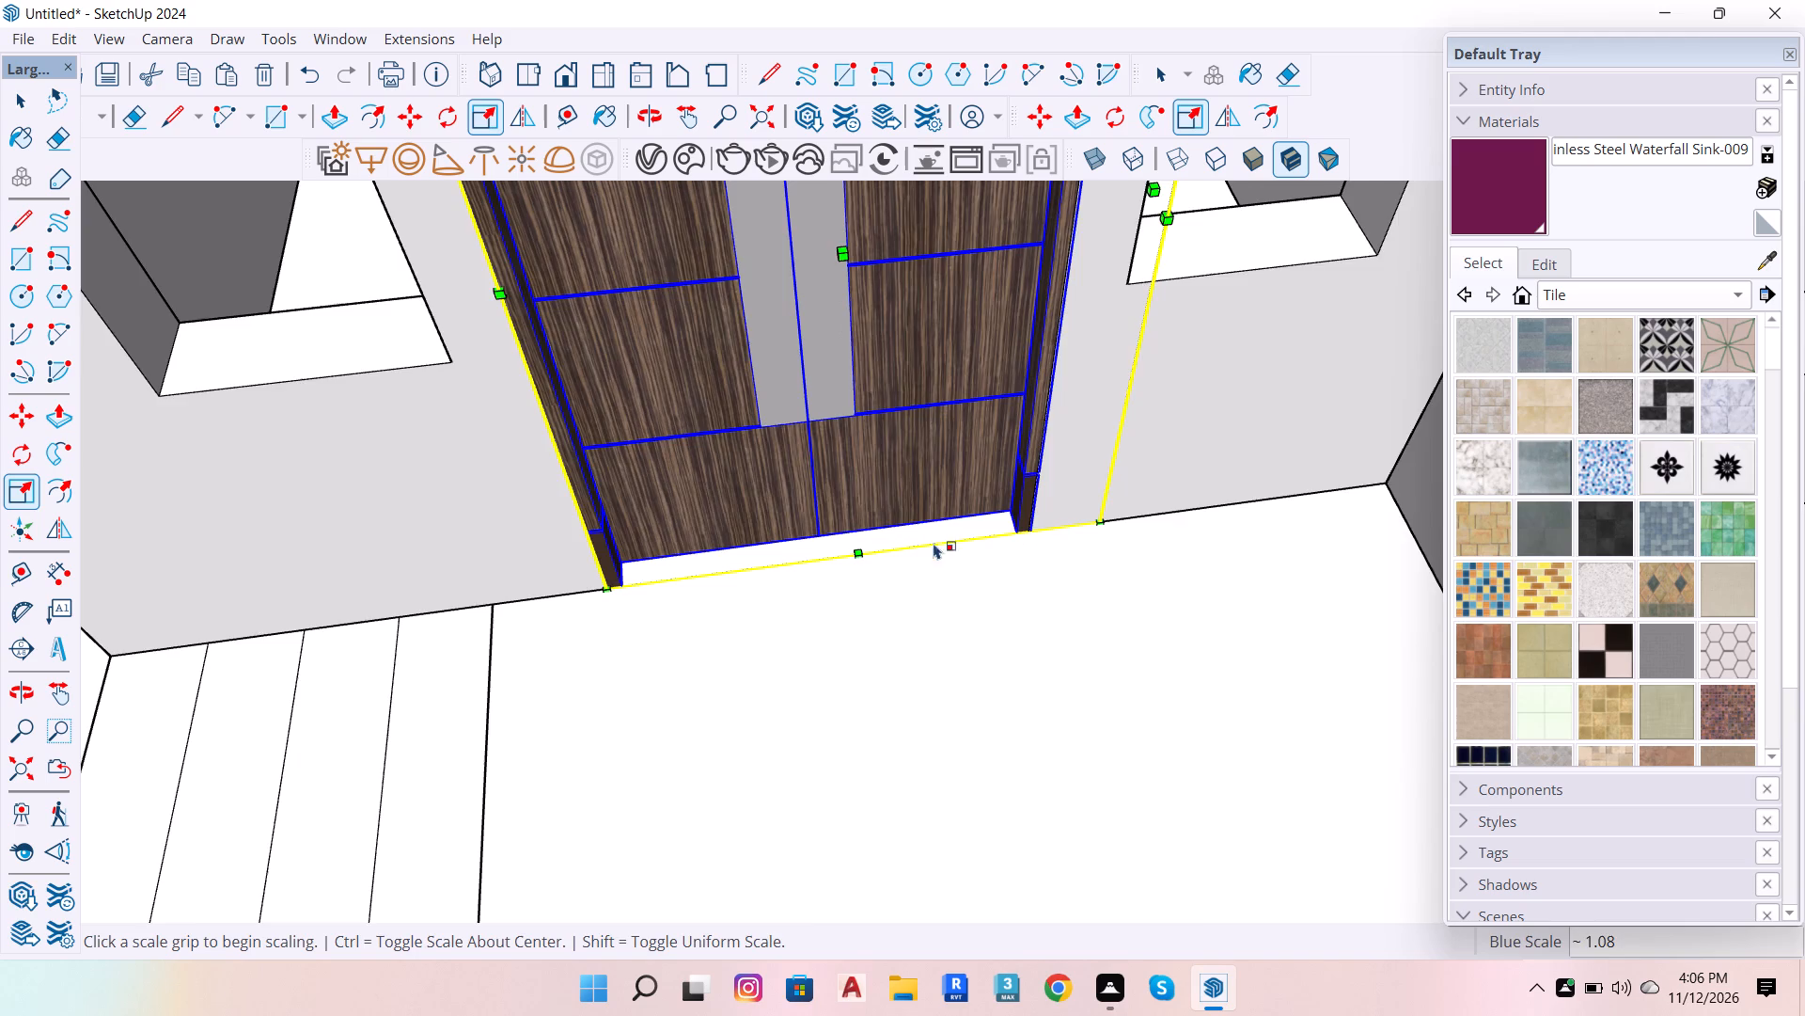
pyautogui.scroll(-6, 918, 539)
pyautogui.press('space')
# Examine how the double door frame's top outer corner away from the steps meets the wall opening.
pyautogui.scroll(-5, 911, 544)
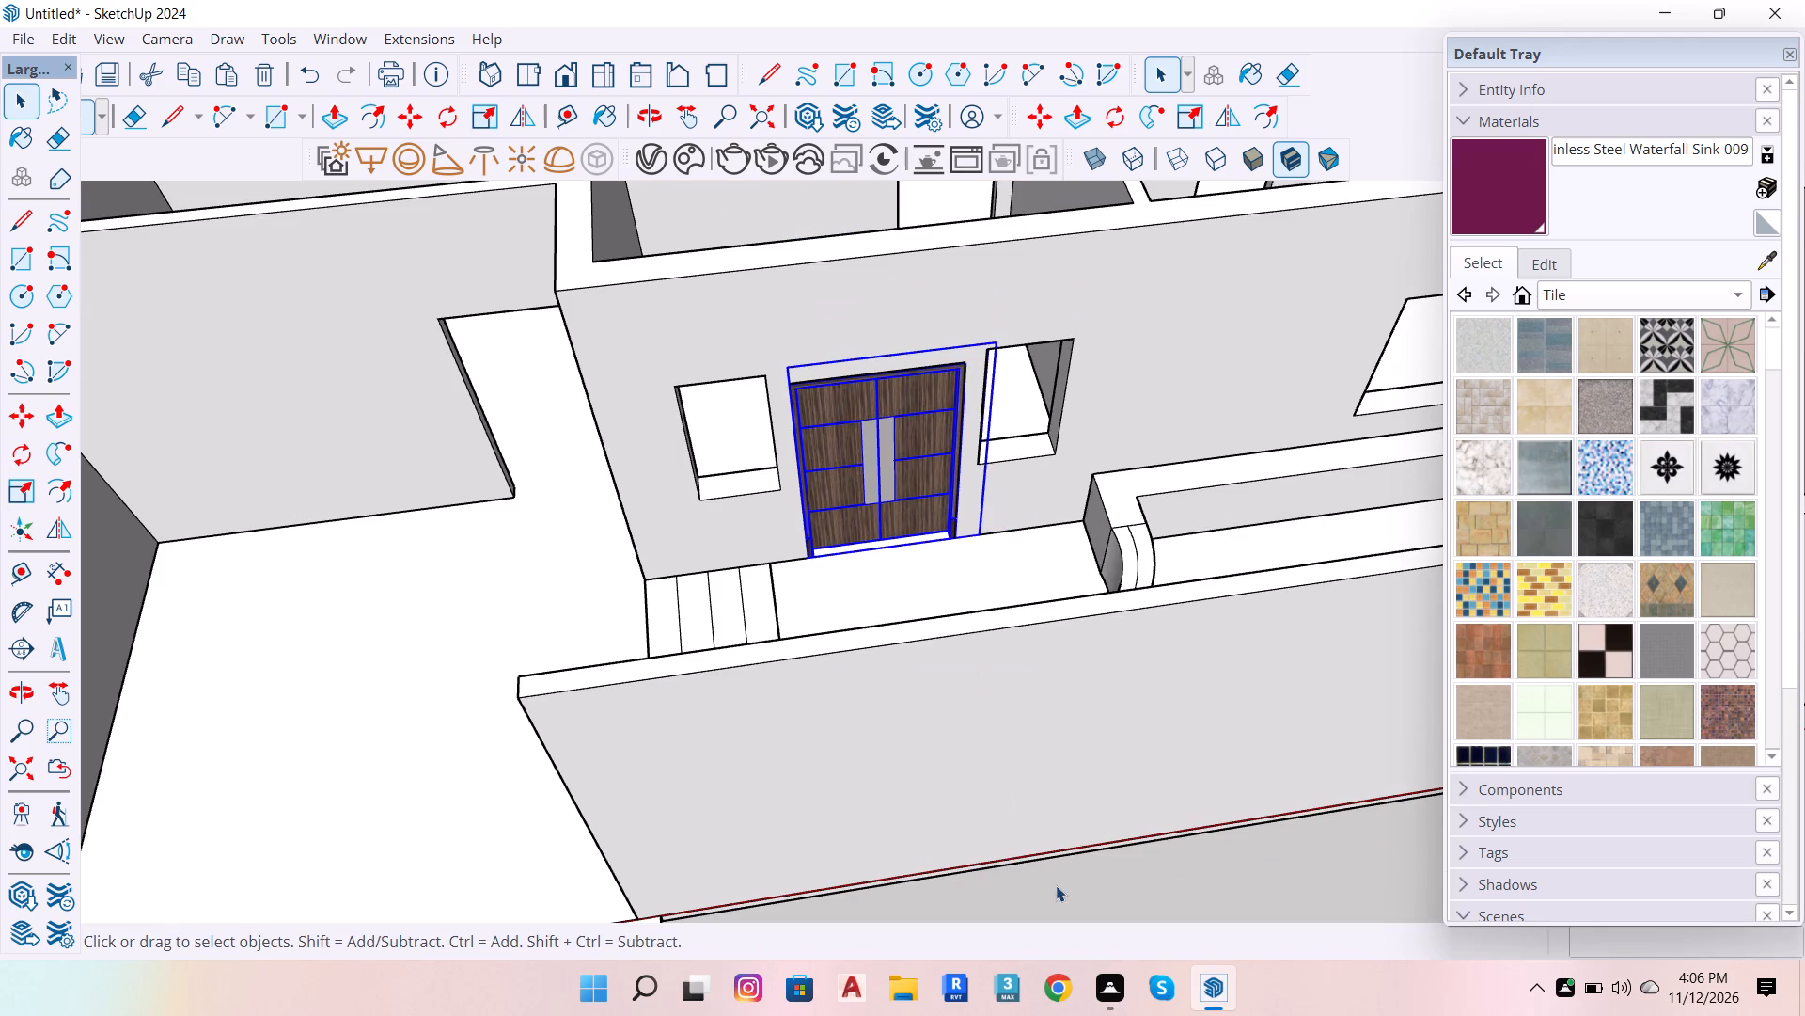
pyautogui.click(1065, 883)
pyautogui.scroll(20, 991, 345)
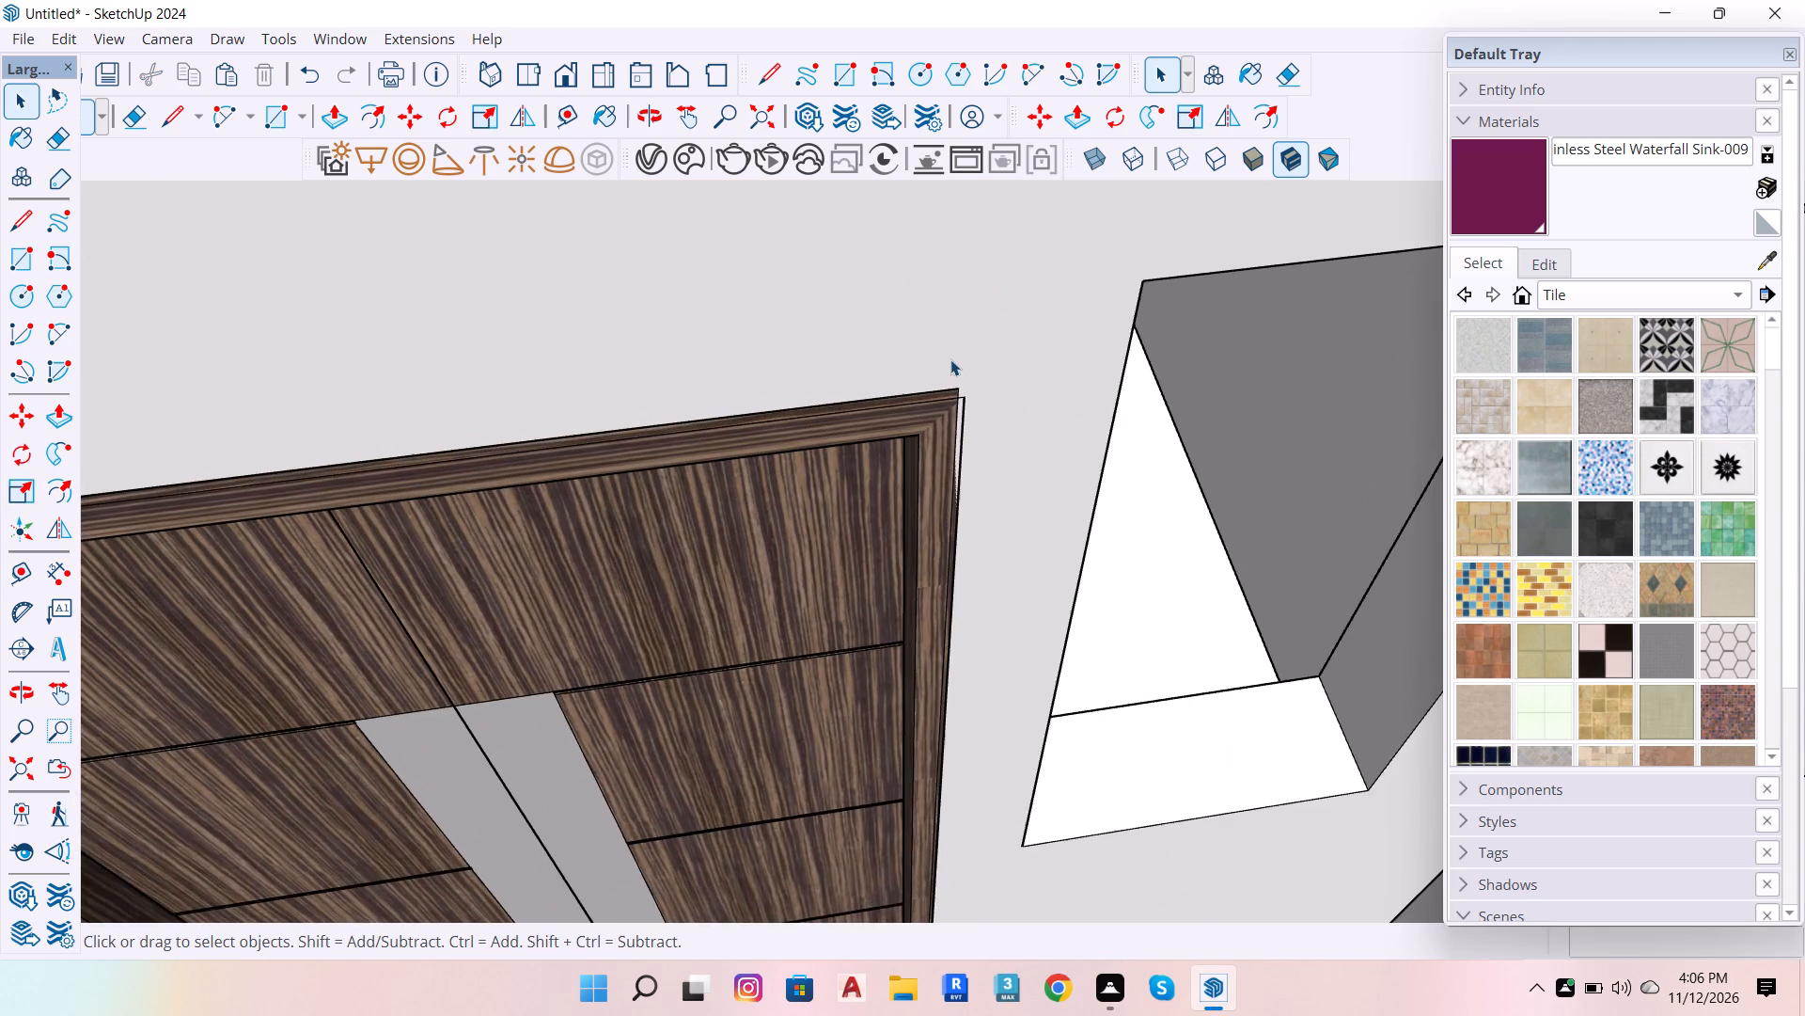
pyautogui.scroll(-4, 1033, 484)
pyautogui.scroll(13, 981, 390)
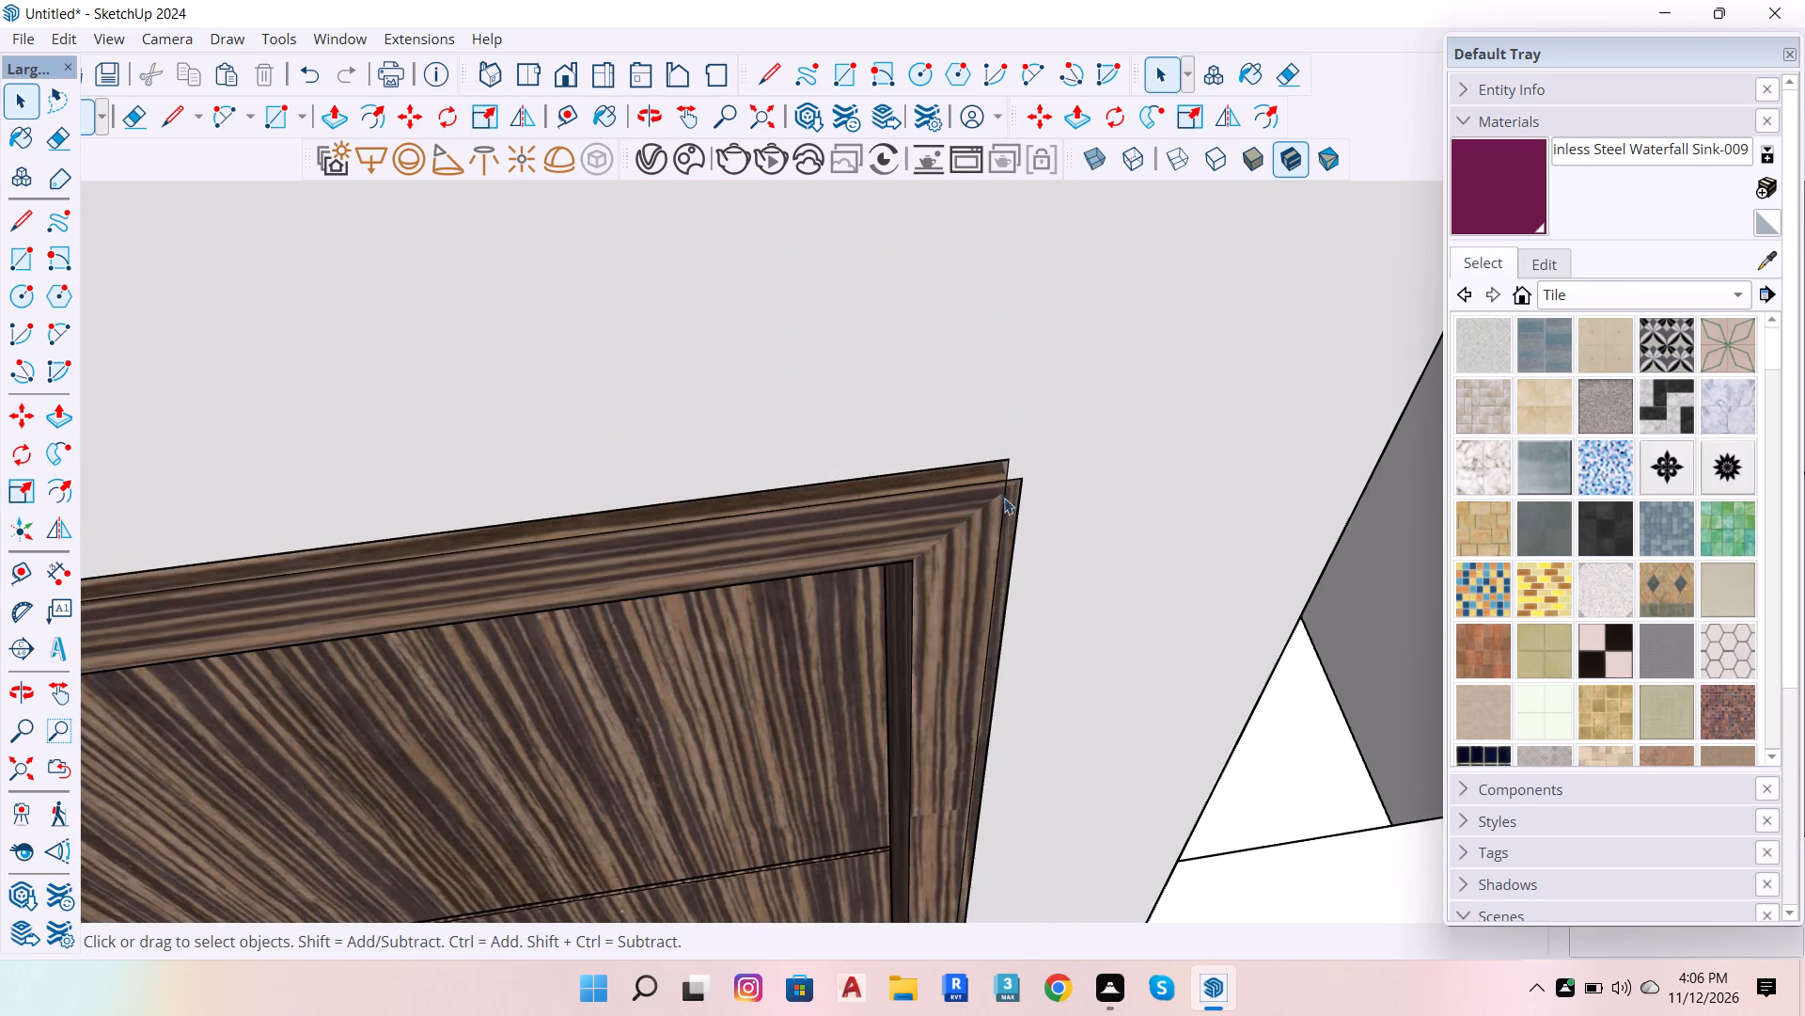
pyautogui.scroll(-4, 1011, 516)
# Open the wall group for editing and raise the head face of the double door's opening by 1'.
pyautogui.press('o')
pyautogui.moveTo(957, 498); pyautogui.dragTo(1000, 204)
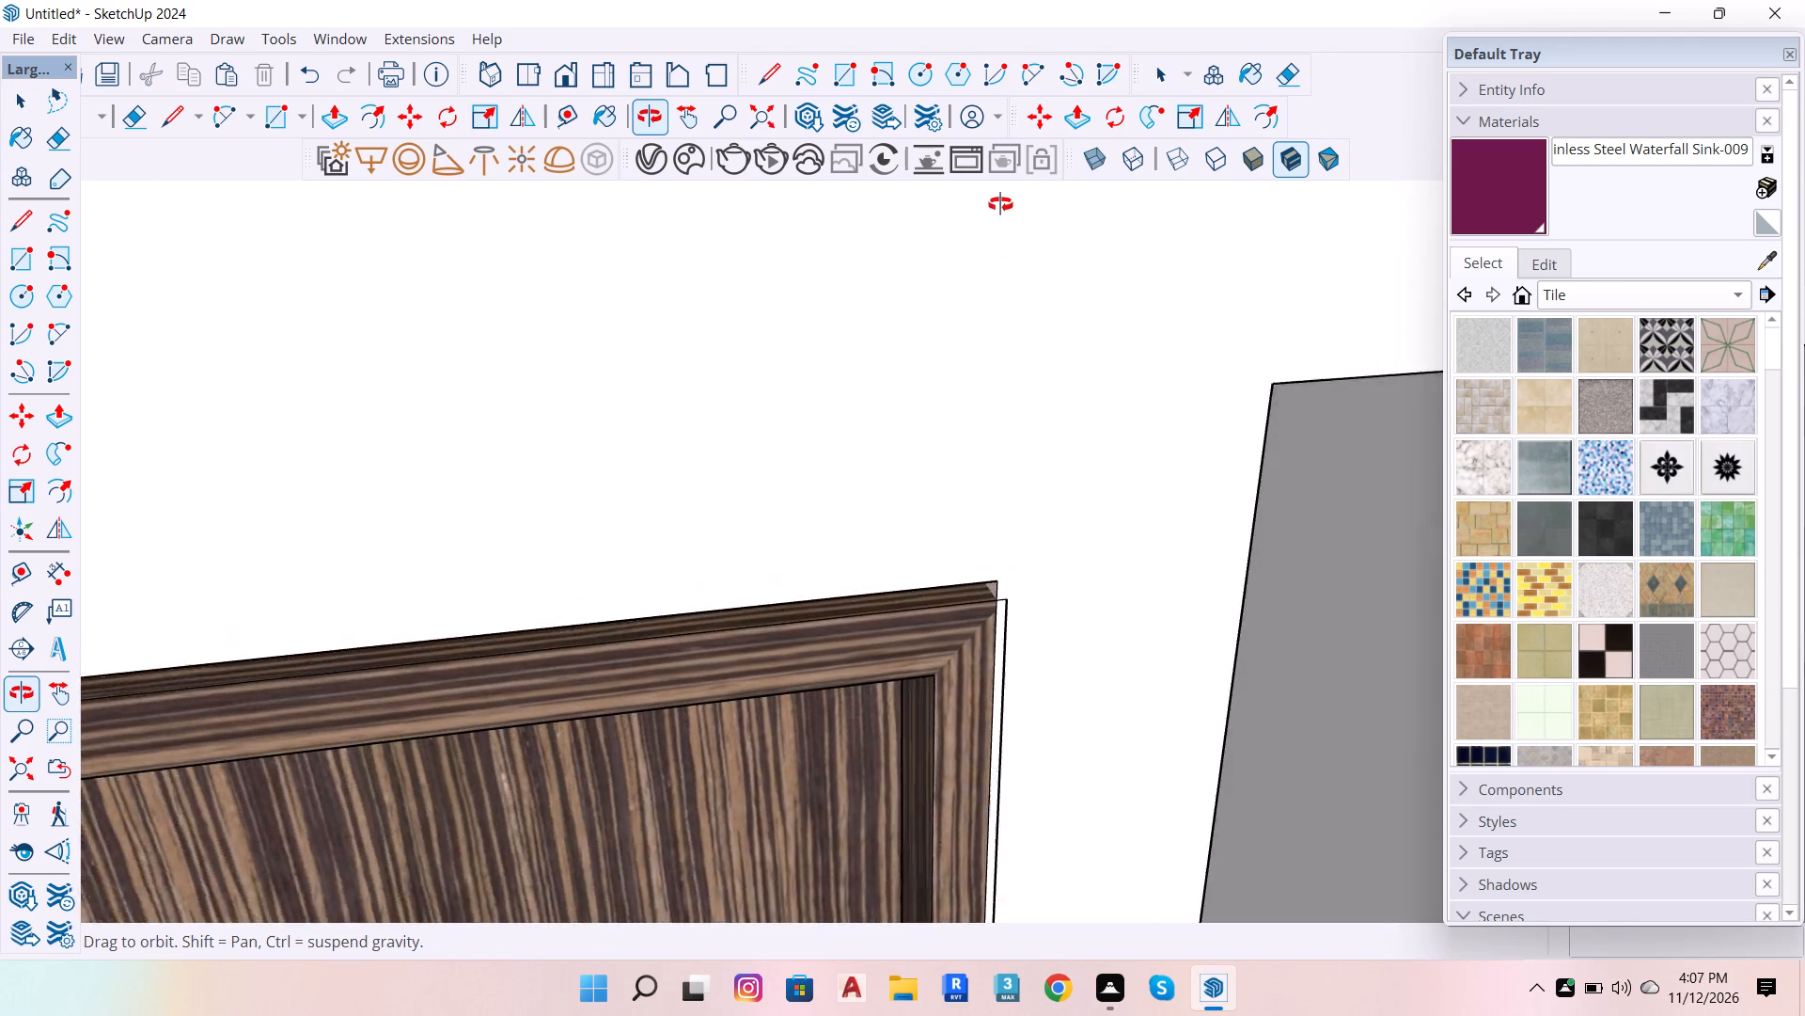
pyautogui.moveTo(1000, 204); pyautogui.dragTo(1022, 173)
pyautogui.scroll(4, 1046, 634)
pyautogui.moveTo(879, 631); pyautogui.dragTo(832, 404)
pyautogui.press('space')
pyautogui.click(907, 636)
pyautogui.scroll(4, 920, 615)
pyautogui.click(905, 572)
pyautogui.click(900, 596)
pyautogui.doubleClick(900, 596)
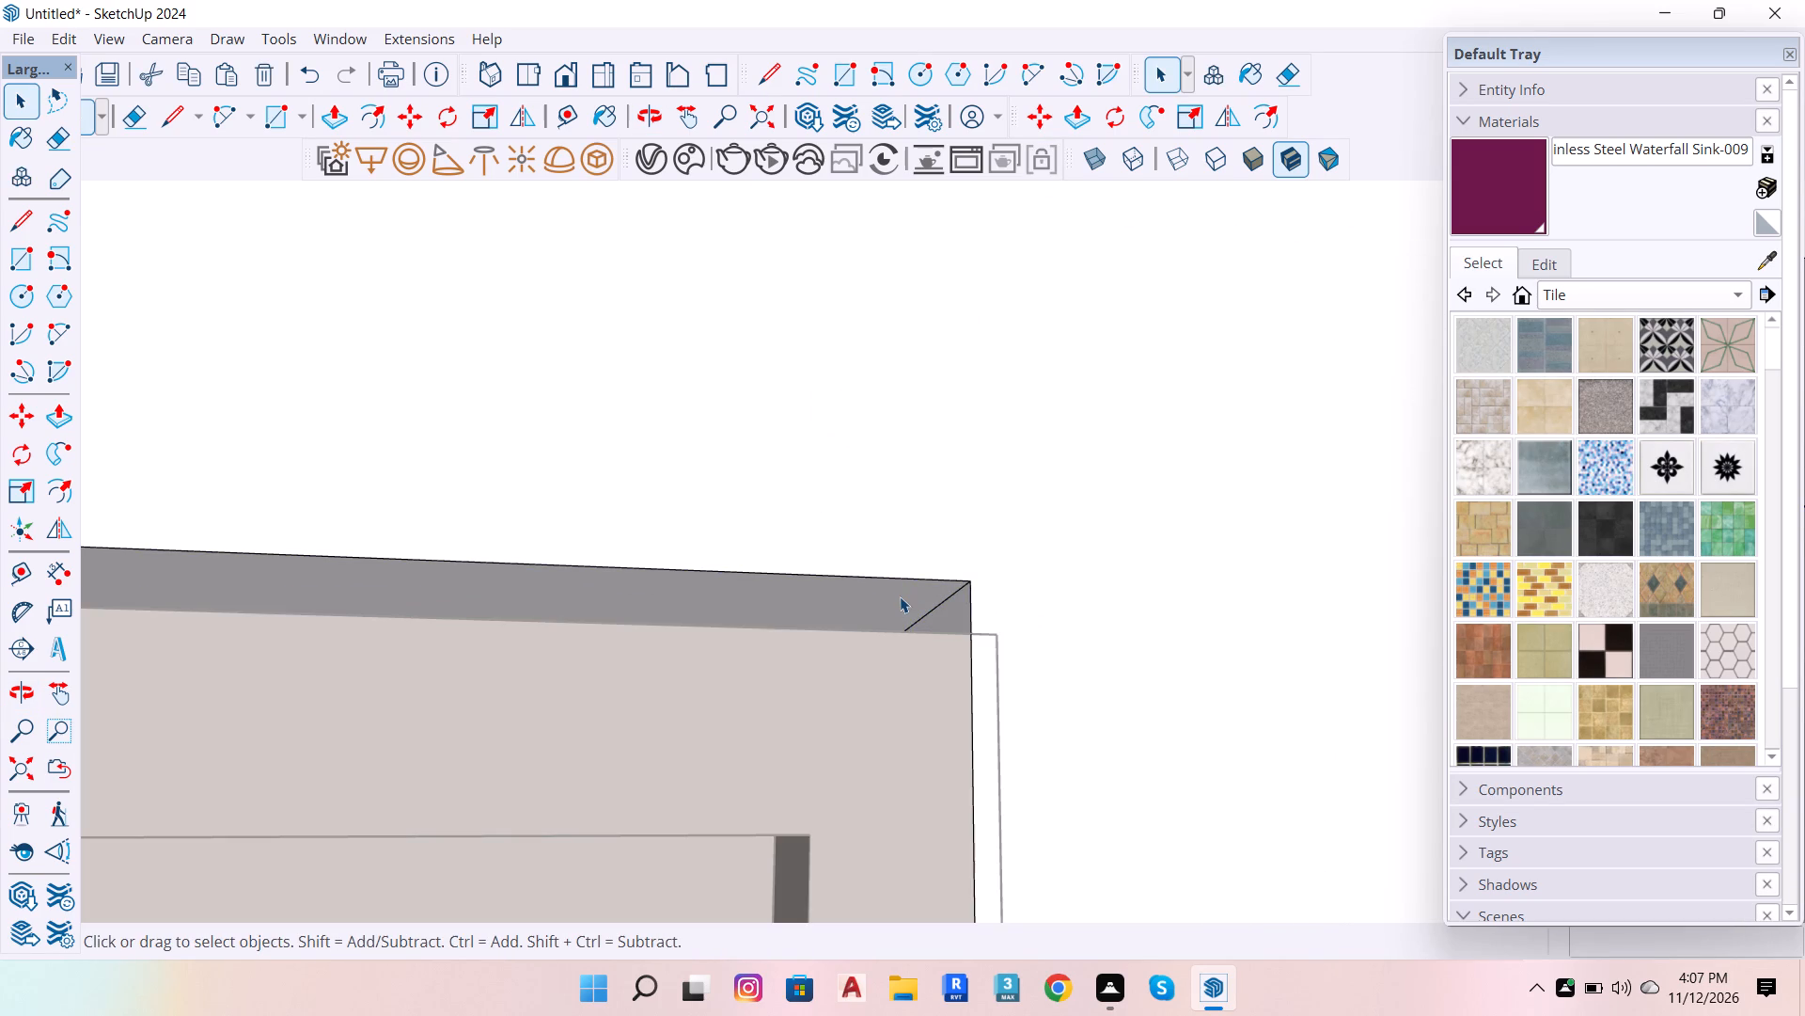
pyautogui.click(900, 596)
pyautogui.click(900, 596)
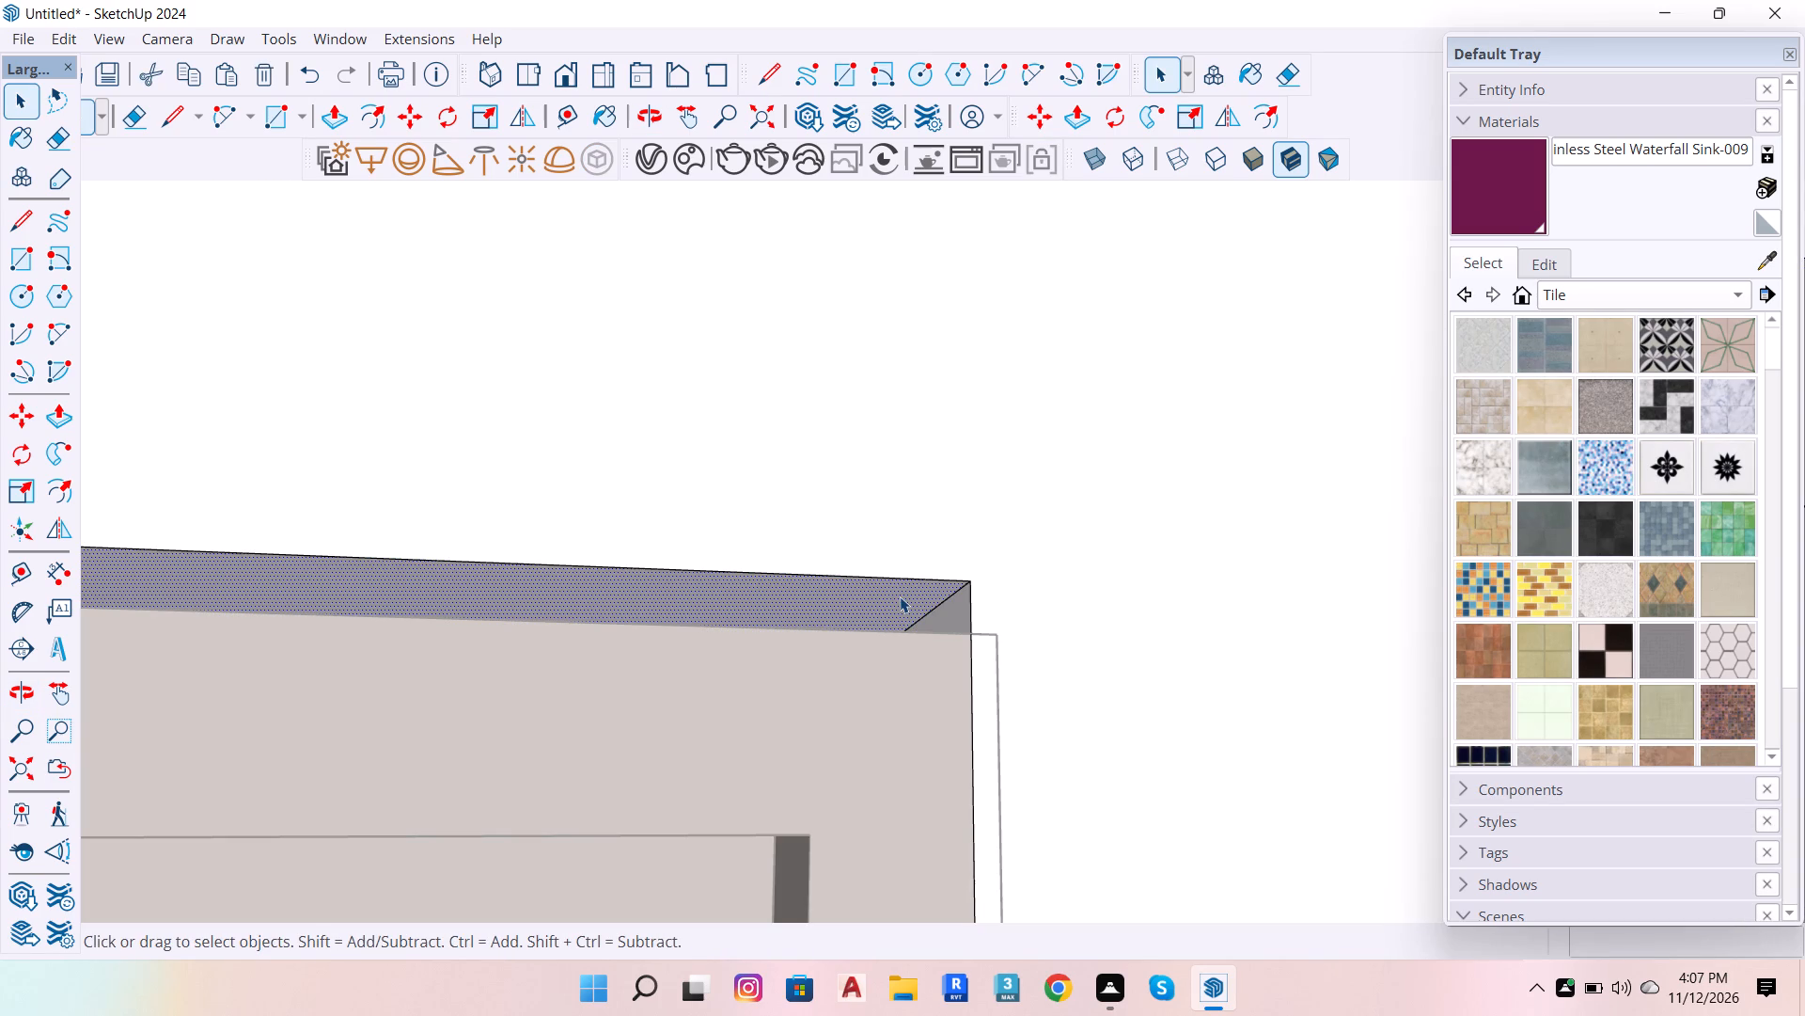
pyautogui.press('p')
pyautogui.click(900, 596)
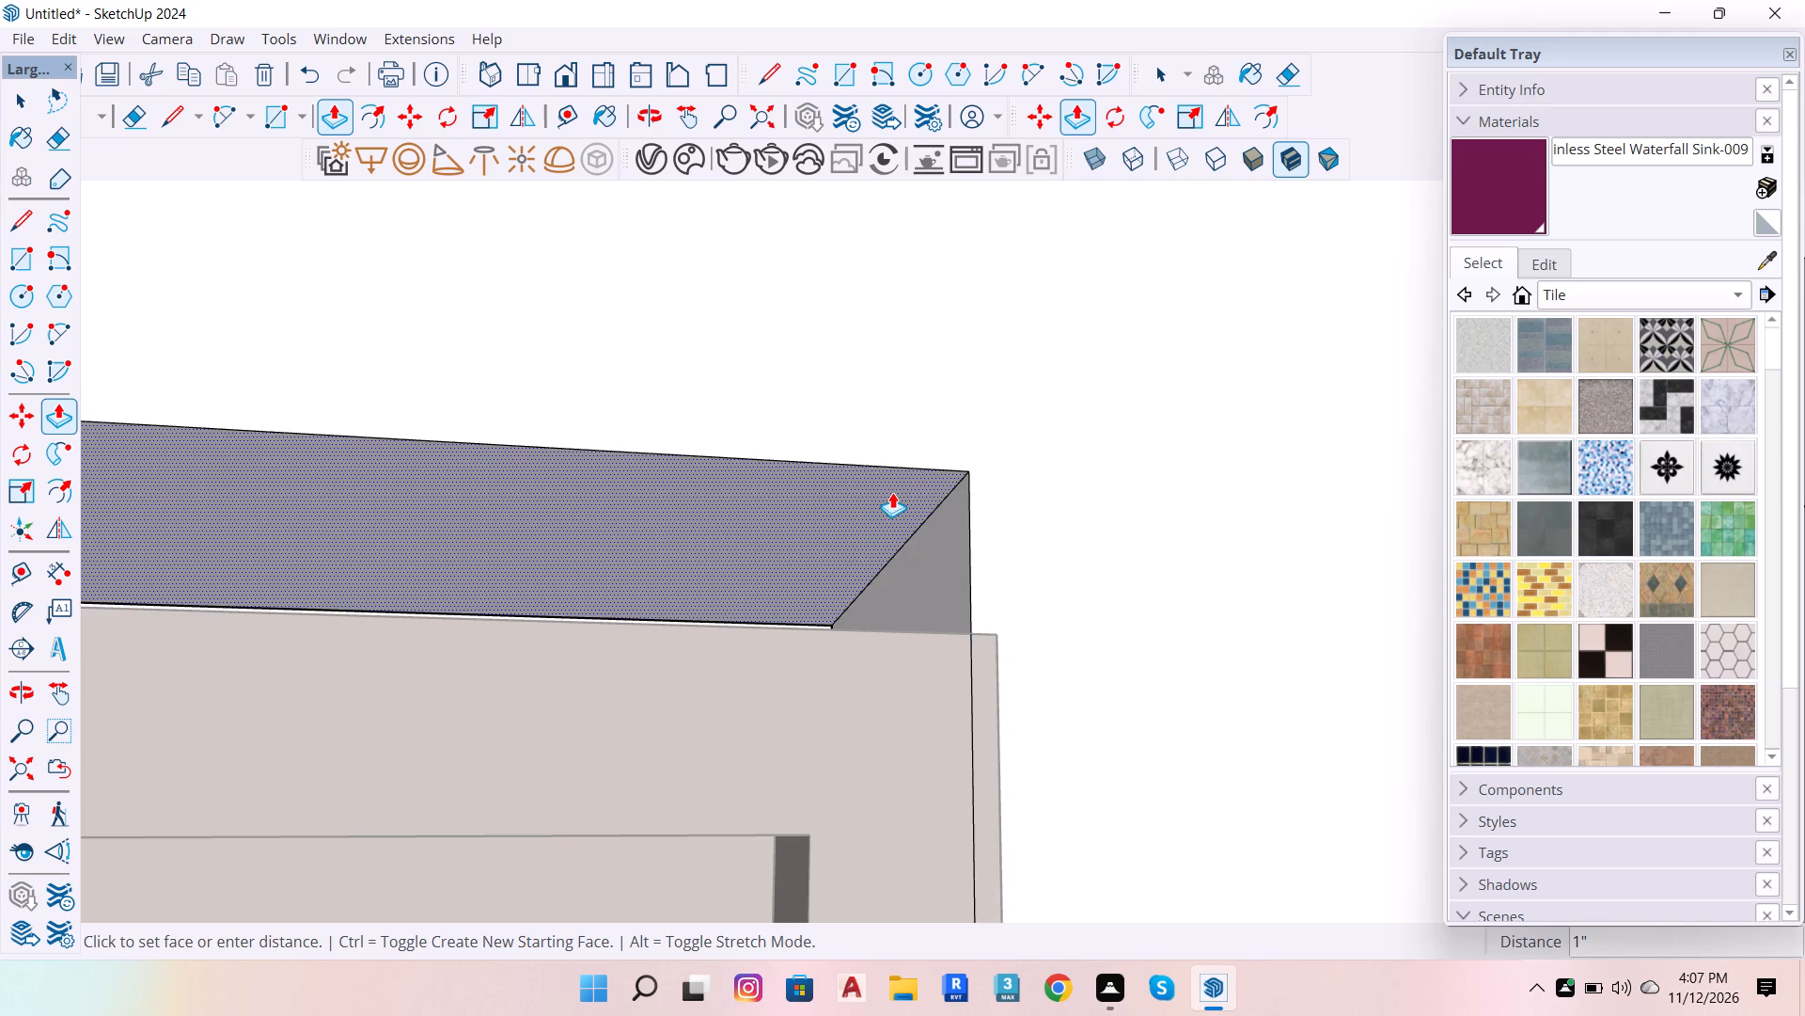
pyautogui.write("1'")
pyautogui.press('Return')
pyautogui.press('space')
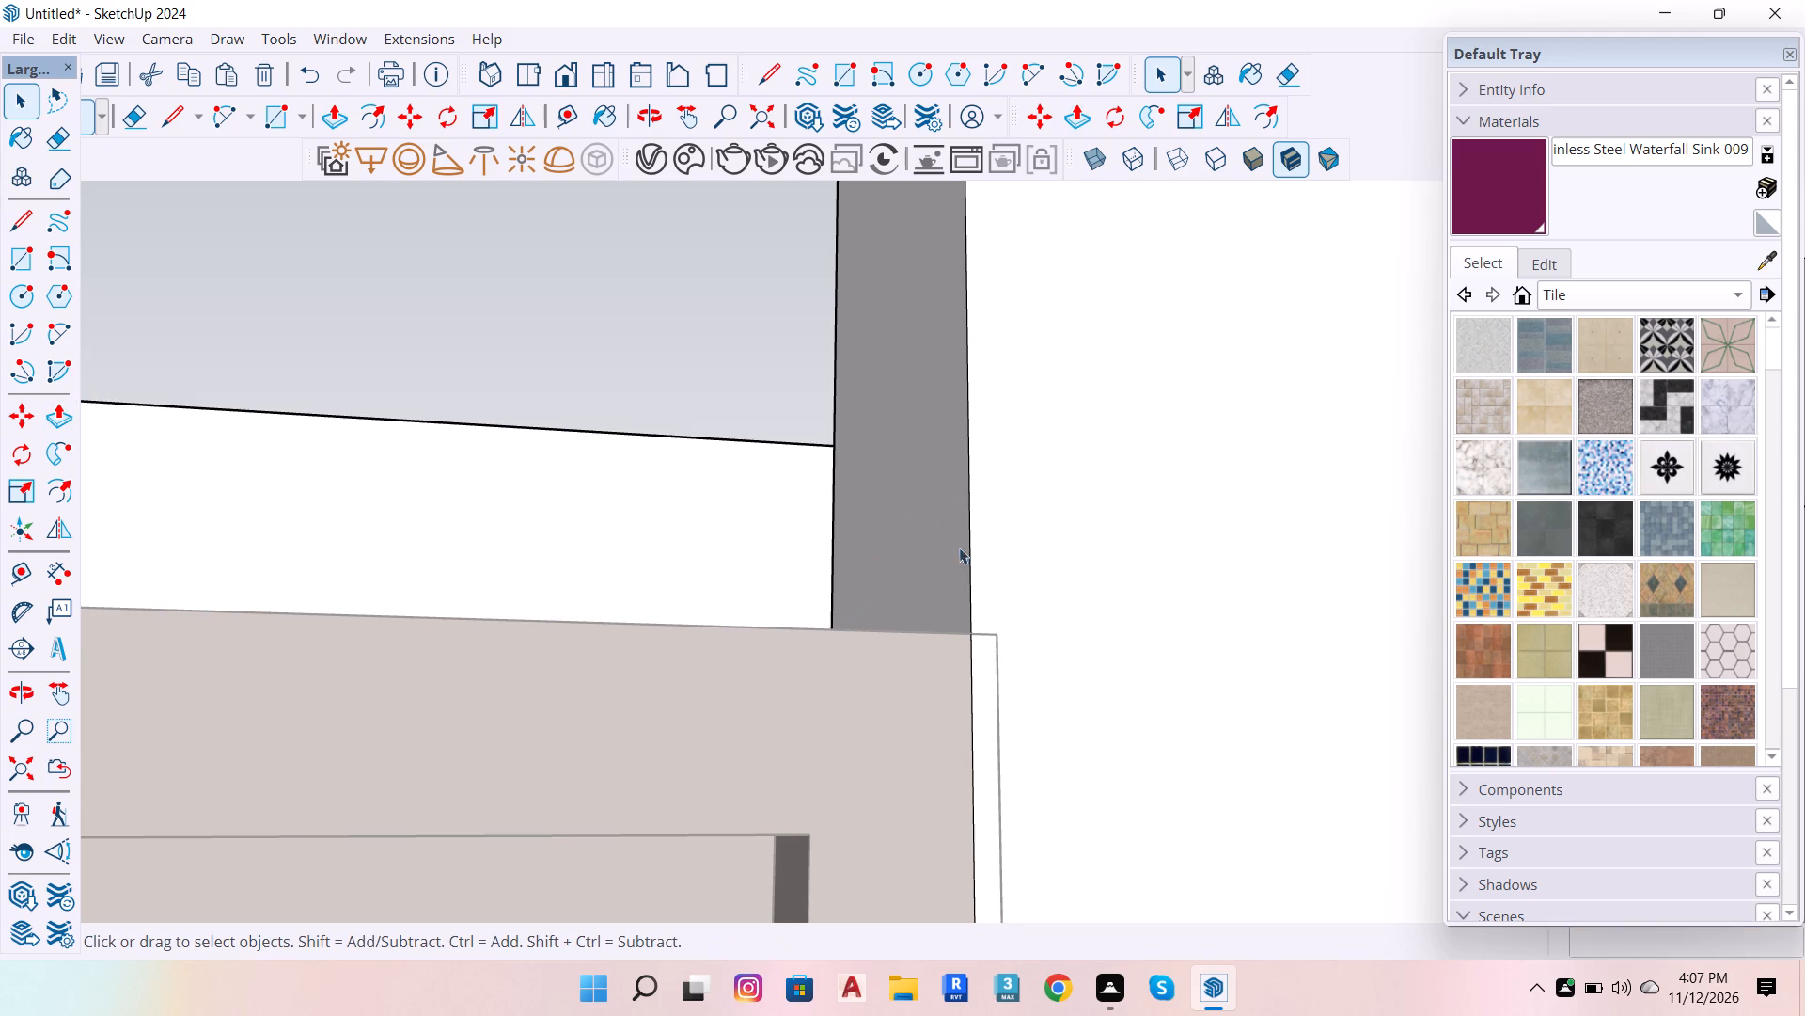
# Leave the wall group and move the double door by its frame's top outer corner up onto the raised opening's top corner away from the steps.
pyautogui.scroll(-12, 983, 610)
pyautogui.click(871, 679)
pyautogui.scroll(-13, 1008, 684)
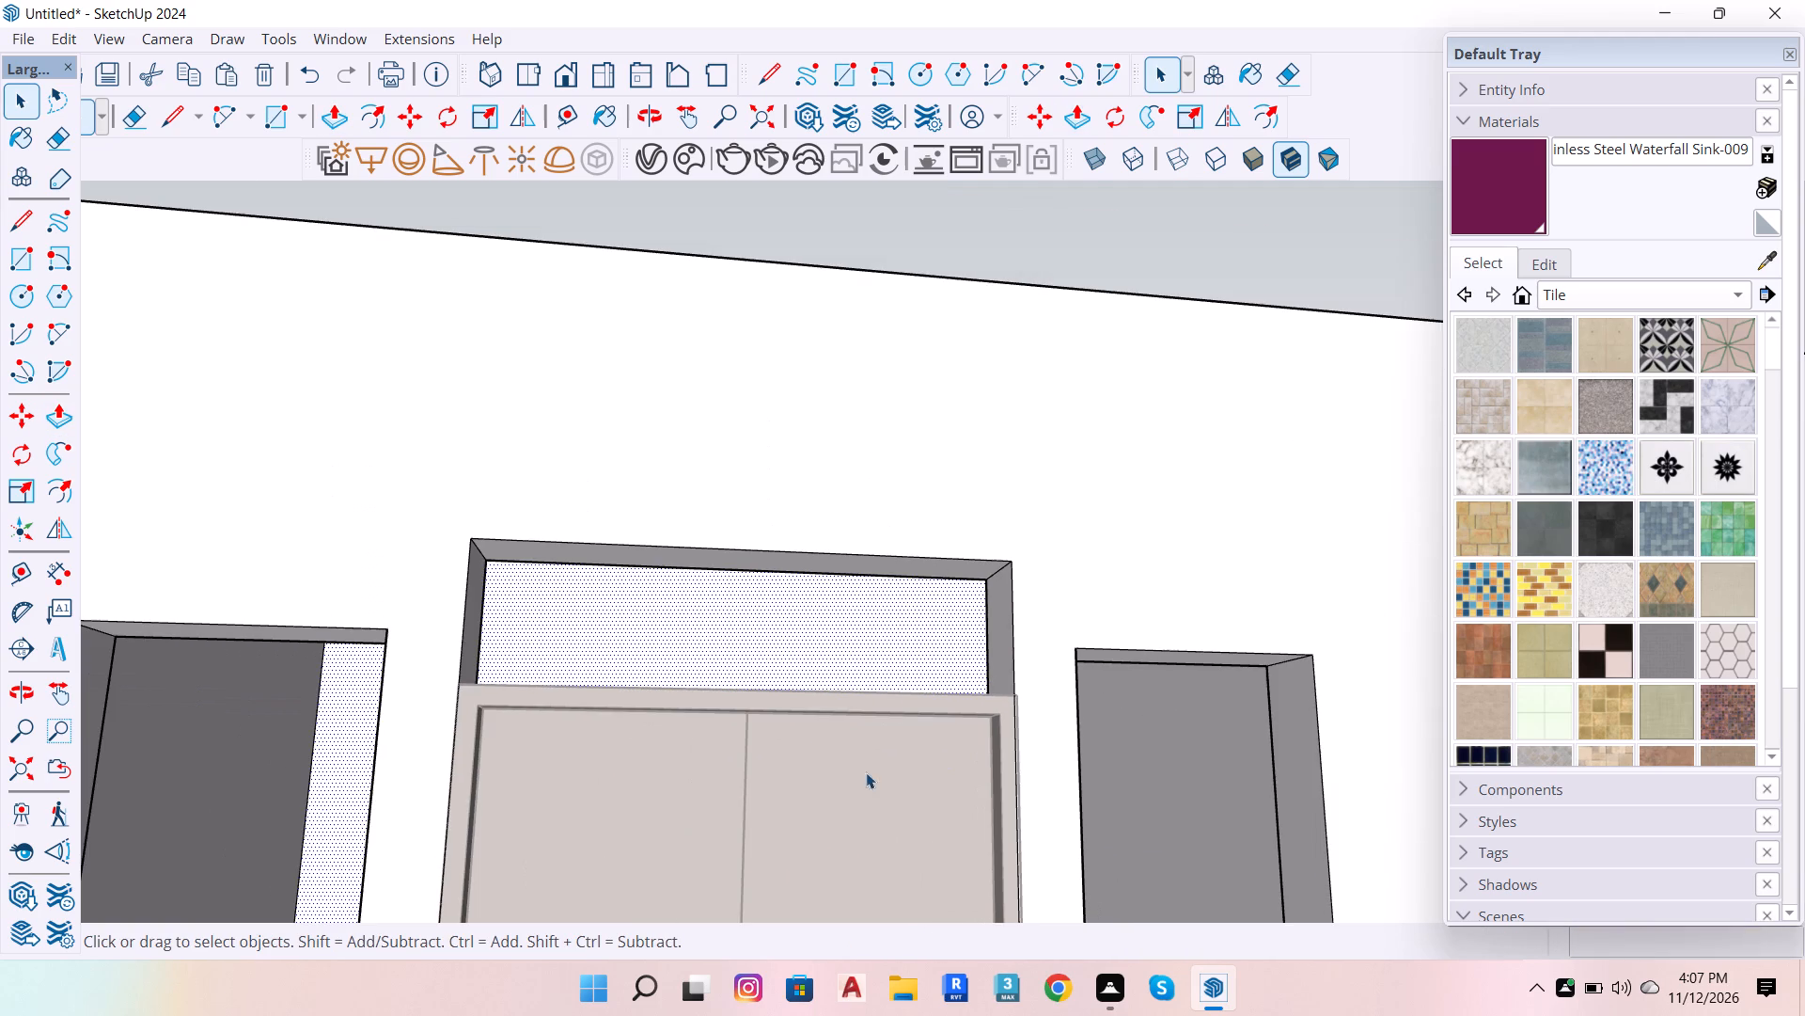
pyautogui.click(811, 742)
pyautogui.scroll(5, 919, 724)
pyautogui.click(1068, 713)
pyautogui.scroll(2, 1080, 682)
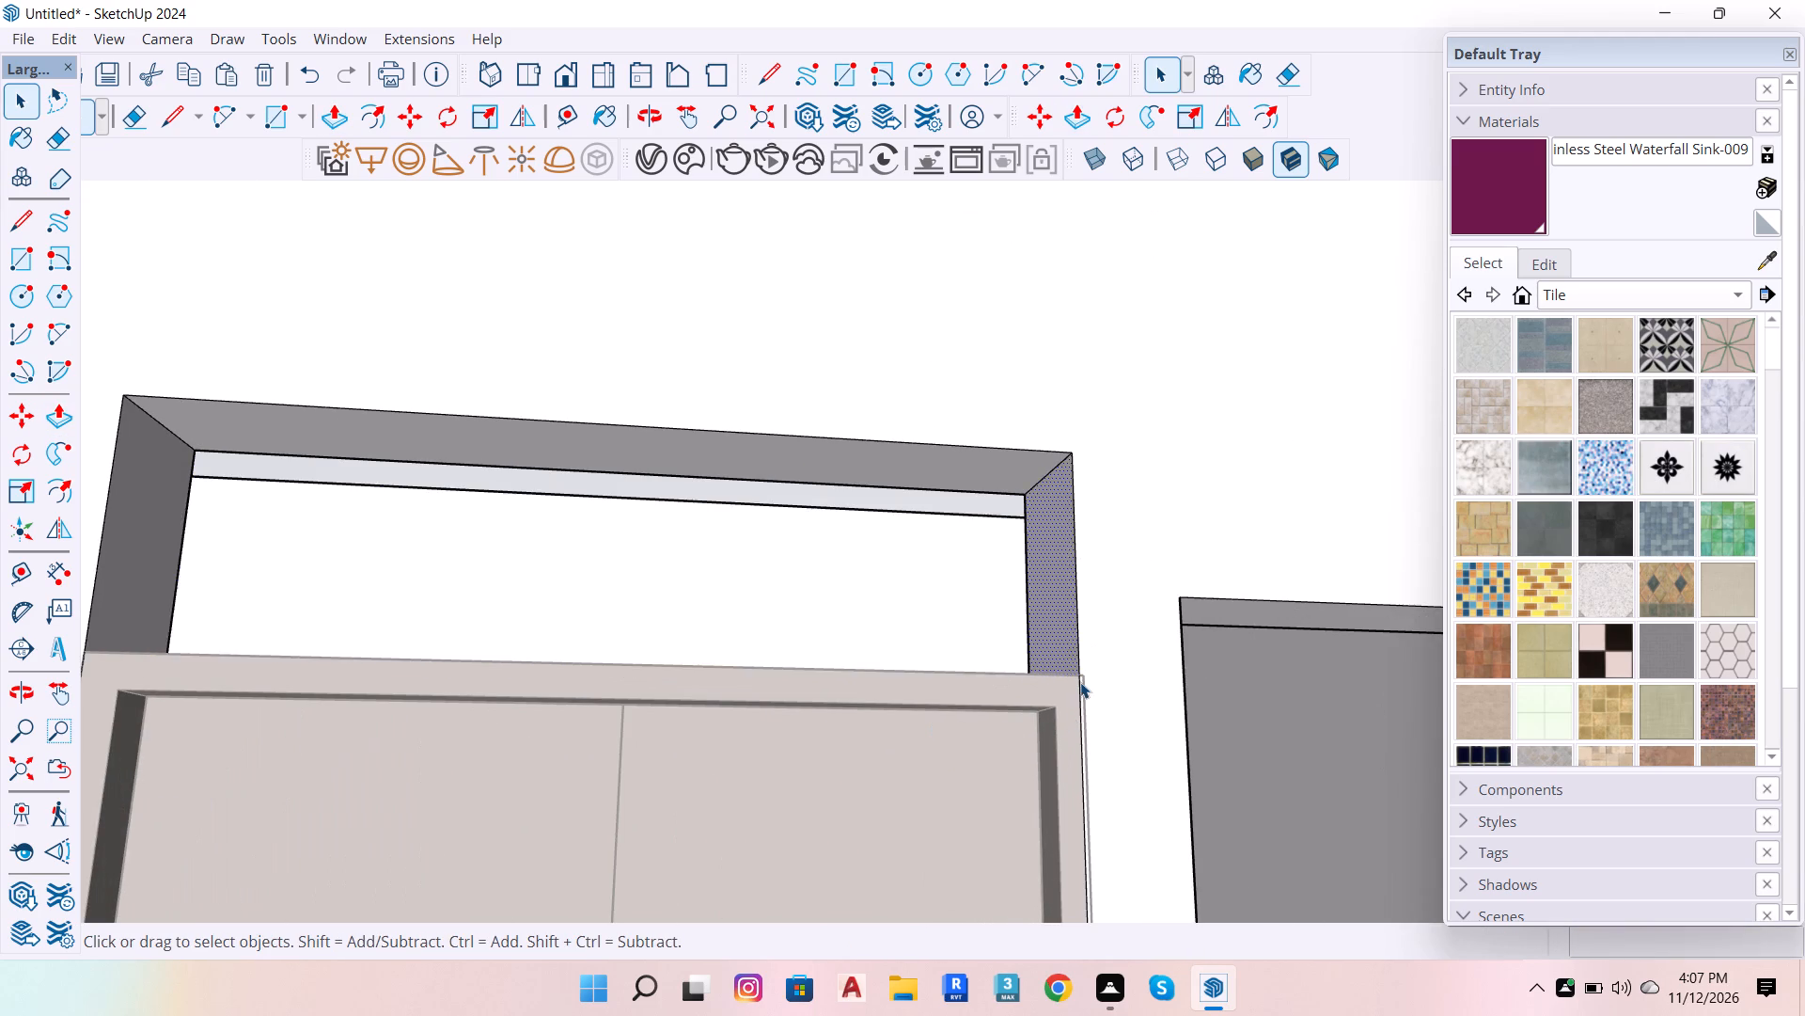
pyautogui.scroll(8, 1080, 682)
pyautogui.doubleClick(866, 396)
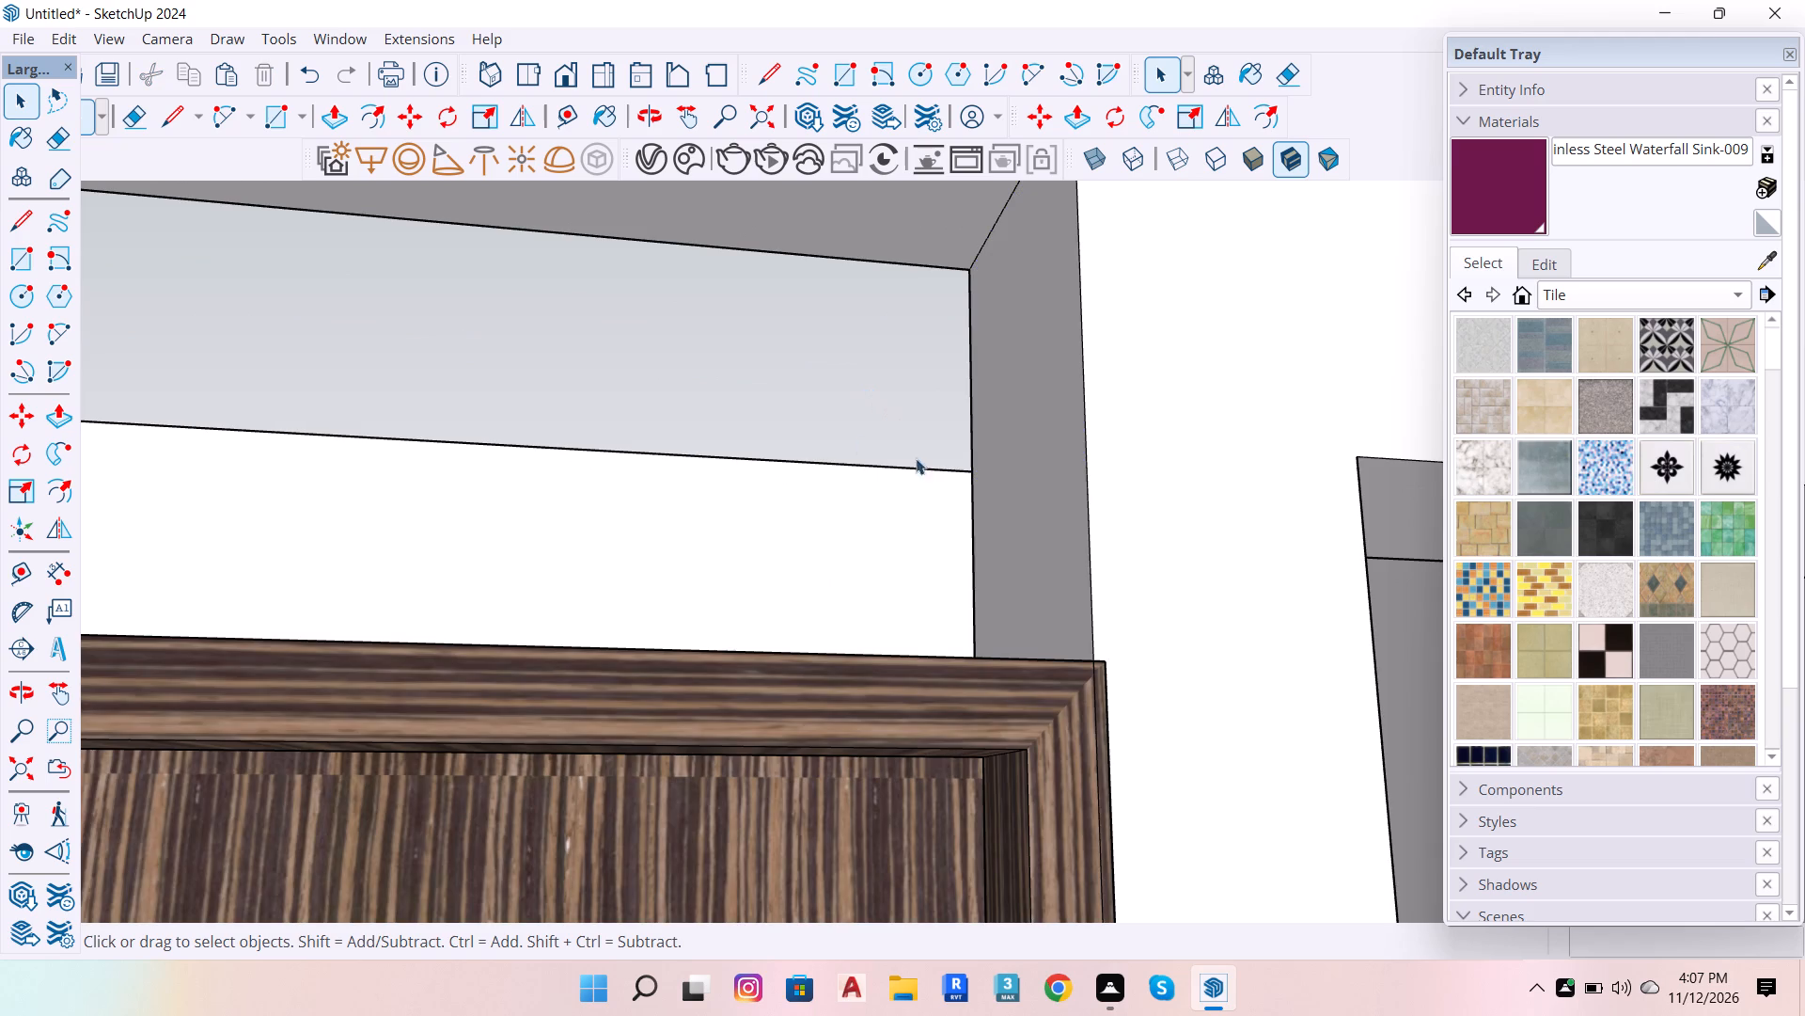
pyautogui.click(1029, 680)
pyautogui.scroll(-13, 1107, 751)
pyautogui.scroll(5, 1108, 728)
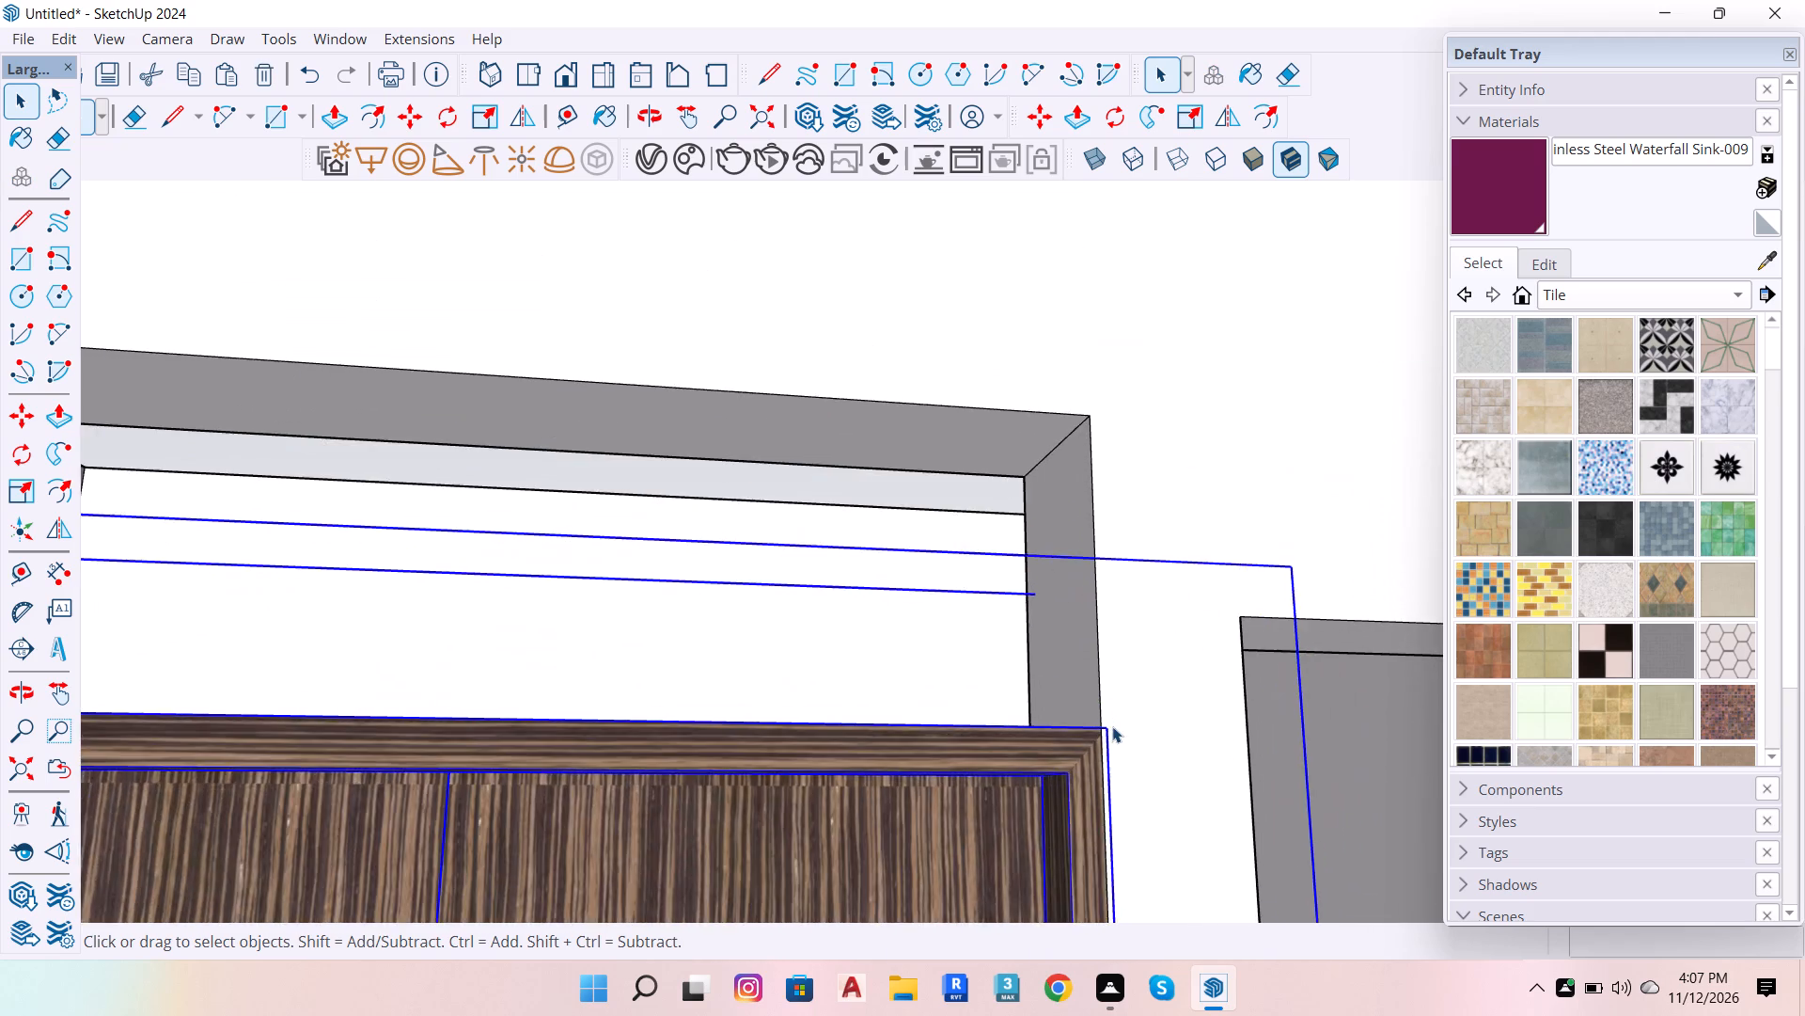
pyautogui.scroll(6, 1113, 735)
pyautogui.press('m')
pyautogui.click(1107, 720)
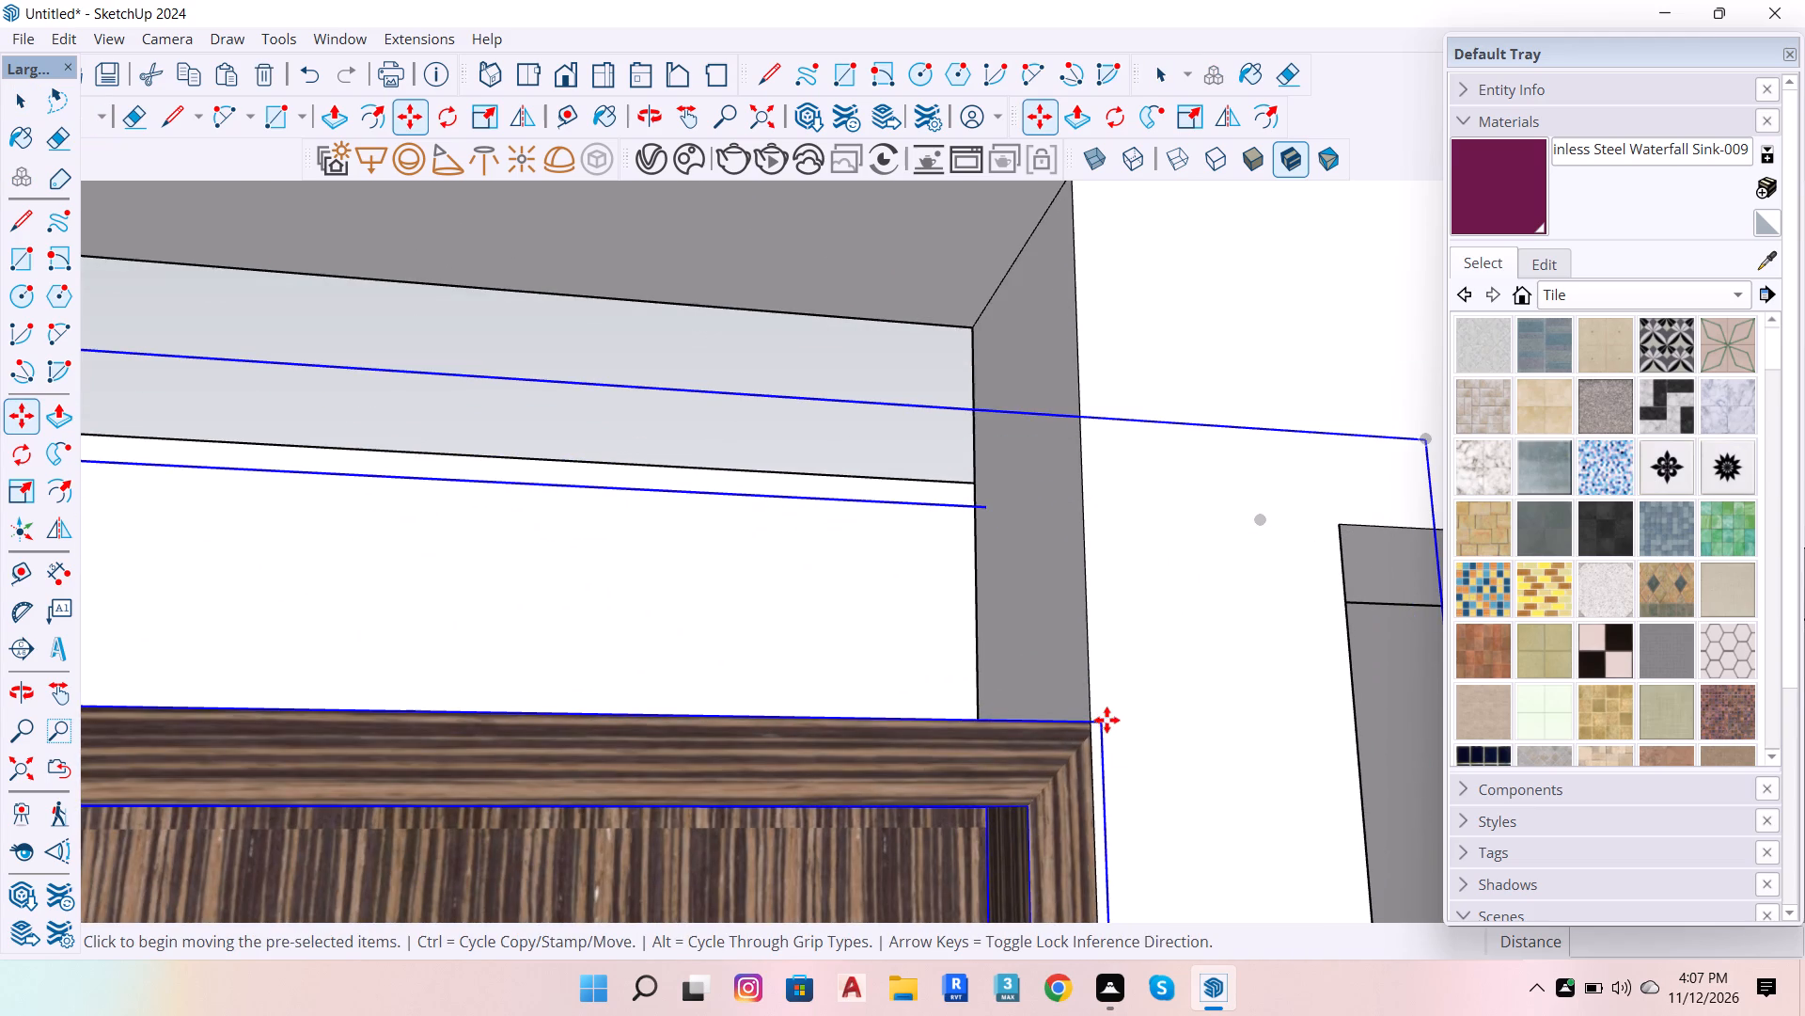
pyautogui.scroll(-13, 1140, 803)
pyautogui.scroll(5, 1121, 566)
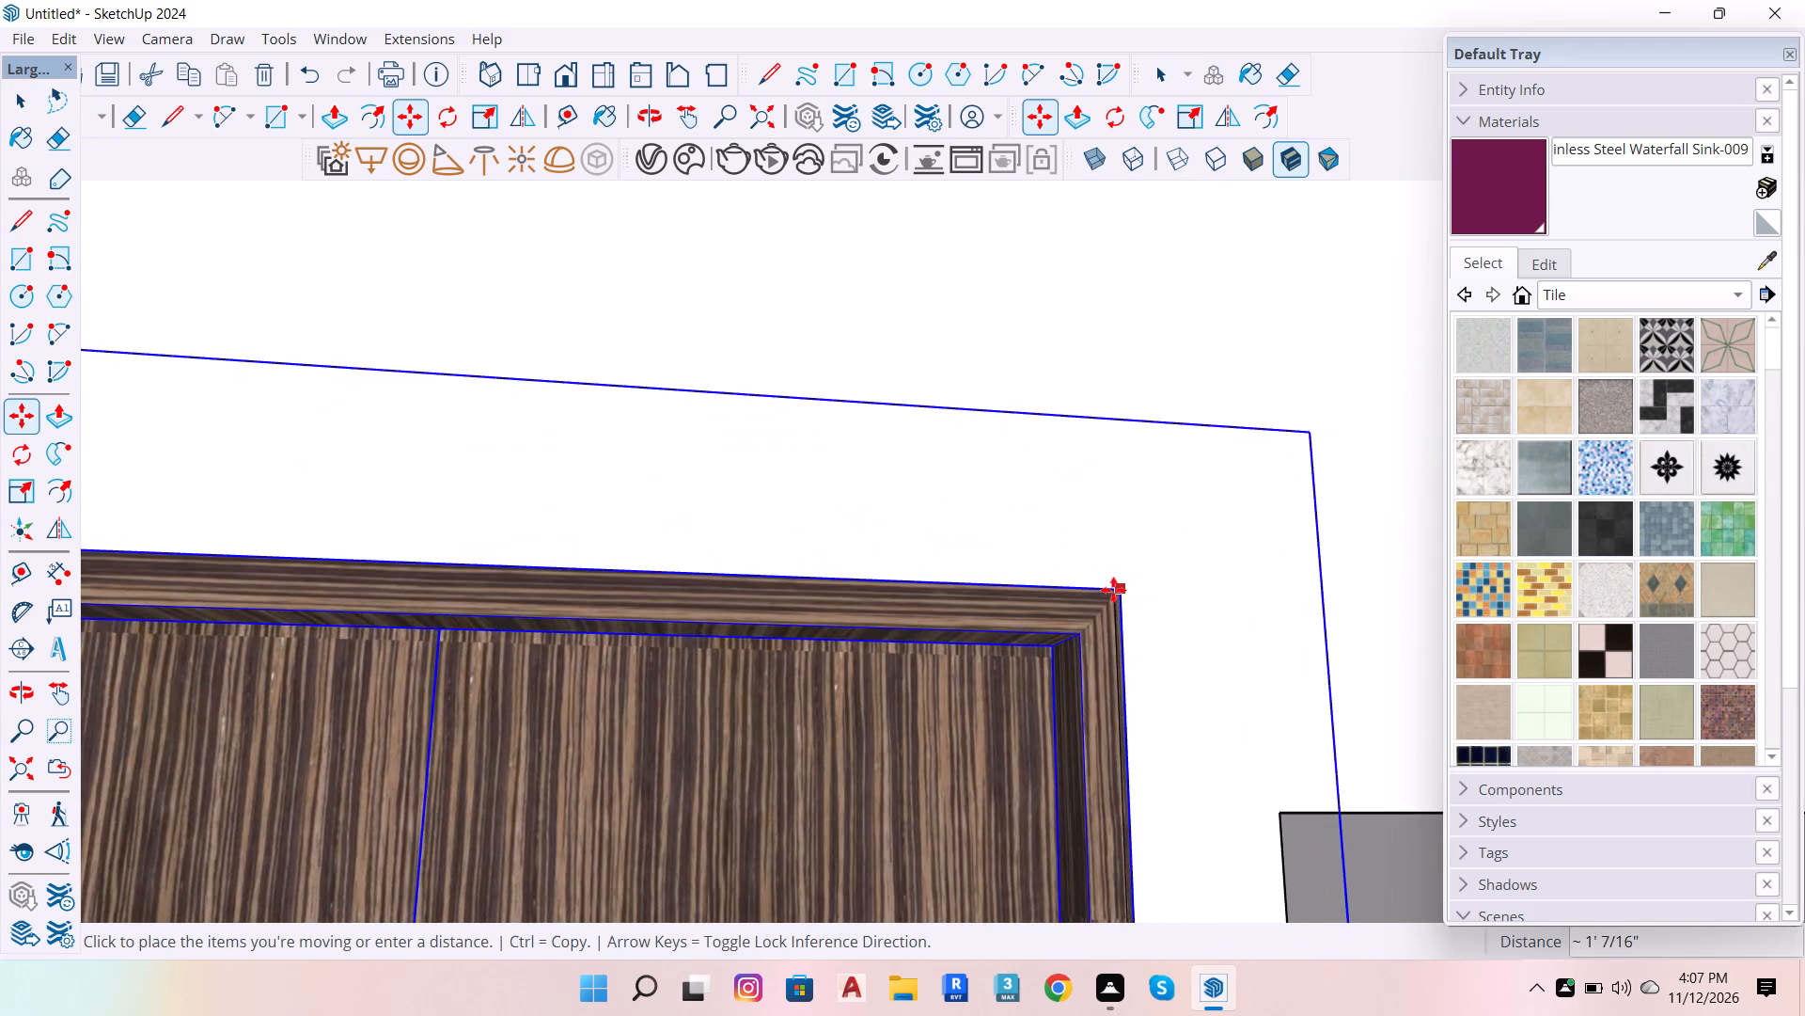
pyautogui.scroll(5, 1114, 591)
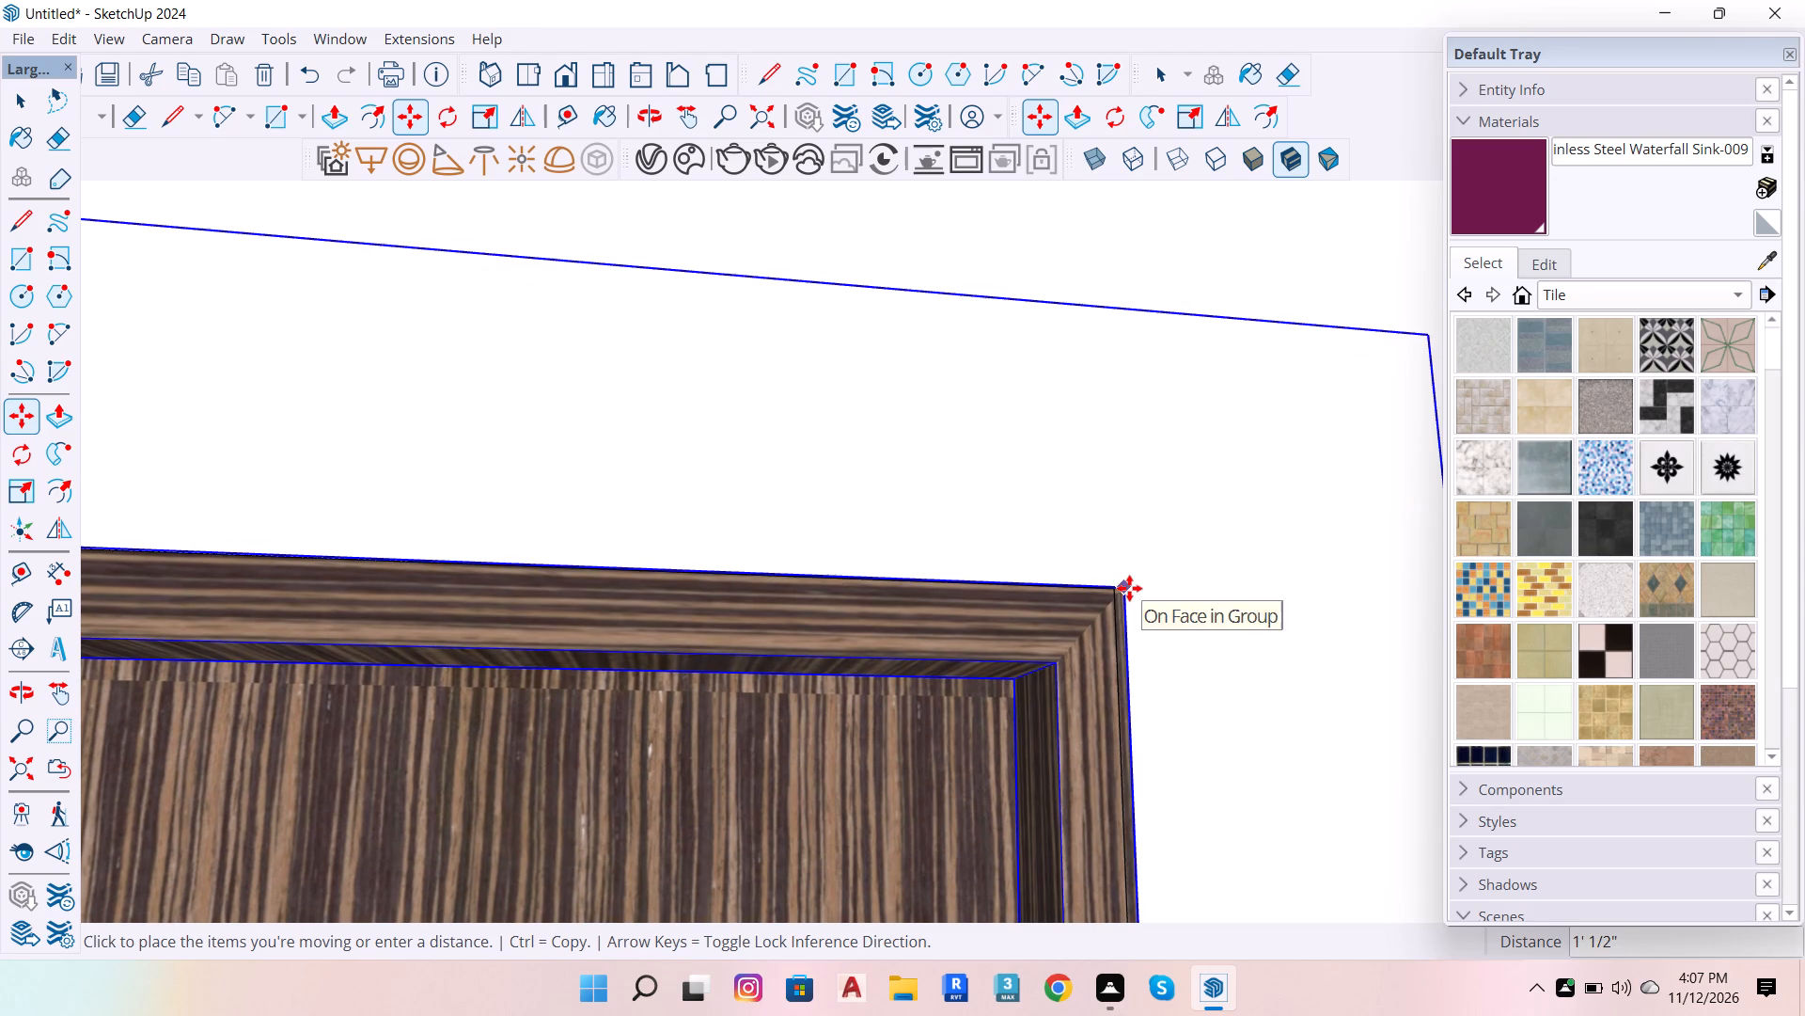
pyautogui.click(1129, 588)
# Examine the double door's position in the raised opening from the front of the house and clear the selection.
pyautogui.scroll(-18, 1156, 605)
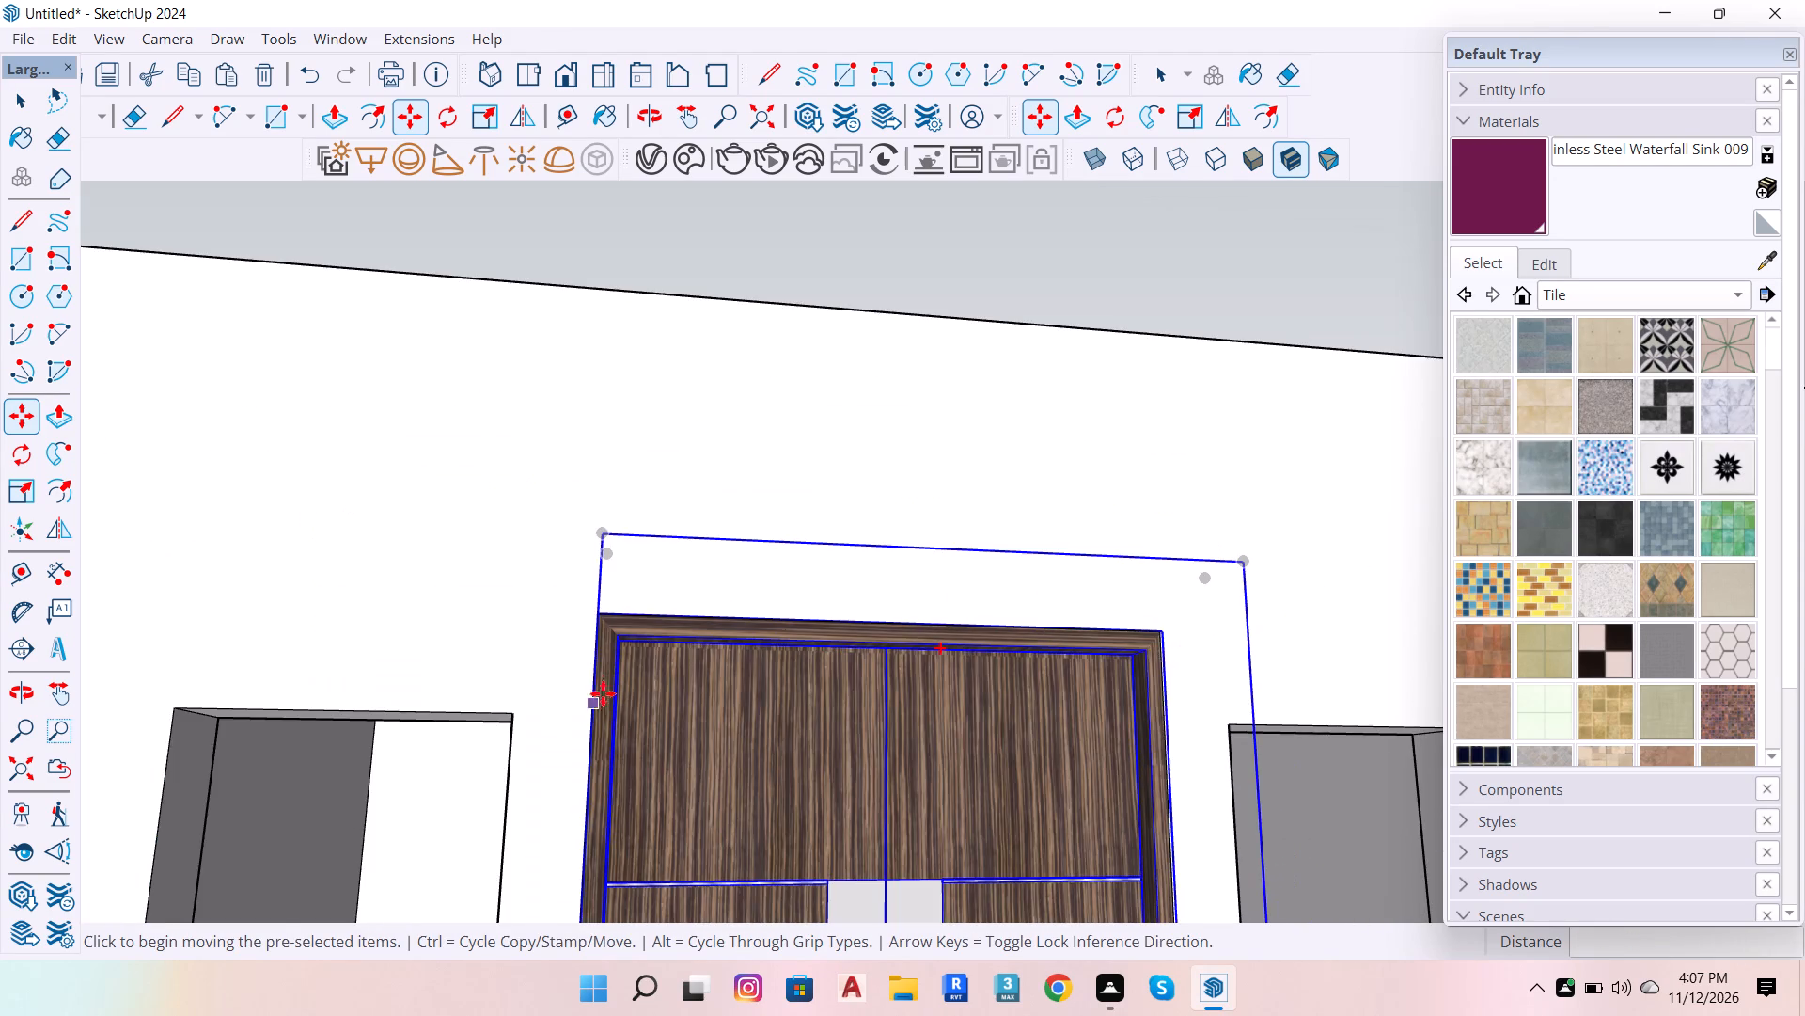
pyautogui.scroll(6, 598, 683)
pyautogui.scroll(-12, 594, 669)
pyautogui.scroll(-6, 1020, 546)
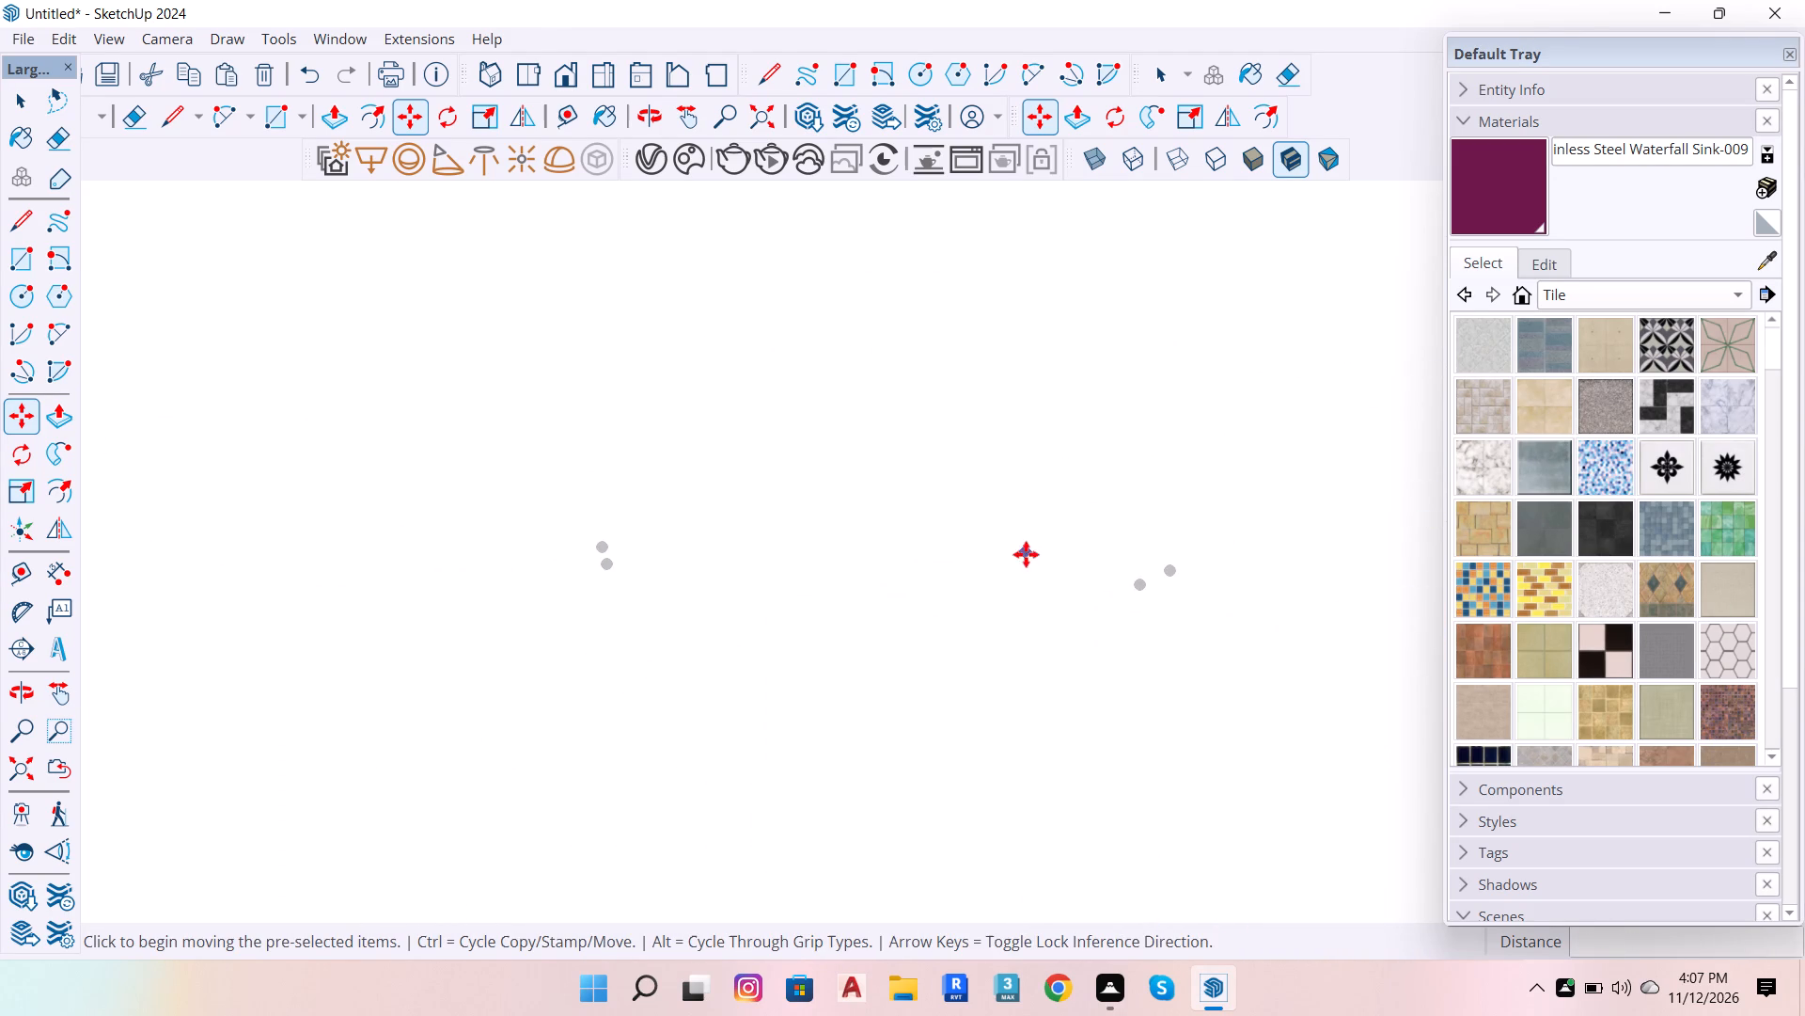
pyautogui.scroll(-12, 1026, 554)
pyautogui.press('space')
pyautogui.click(24, 769)
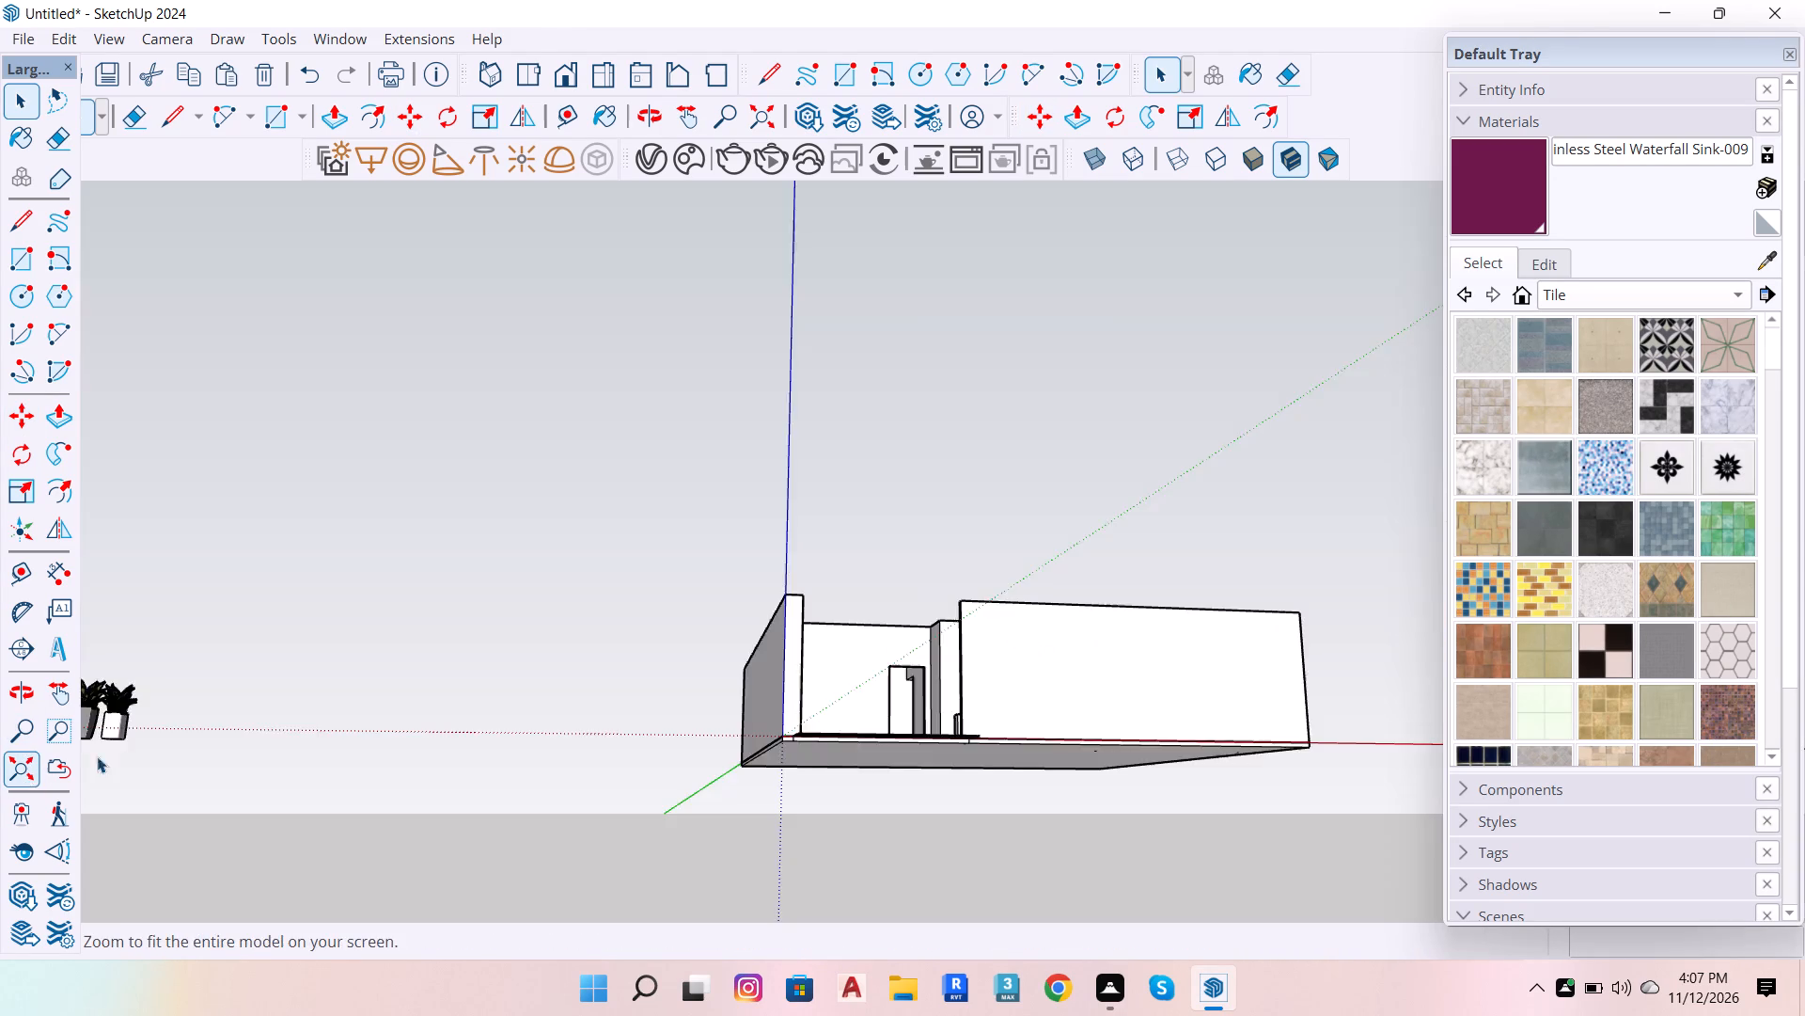
pyautogui.scroll(-6, 454, 752)
pyautogui.scroll(6, 916, 632)
pyautogui.press('o')
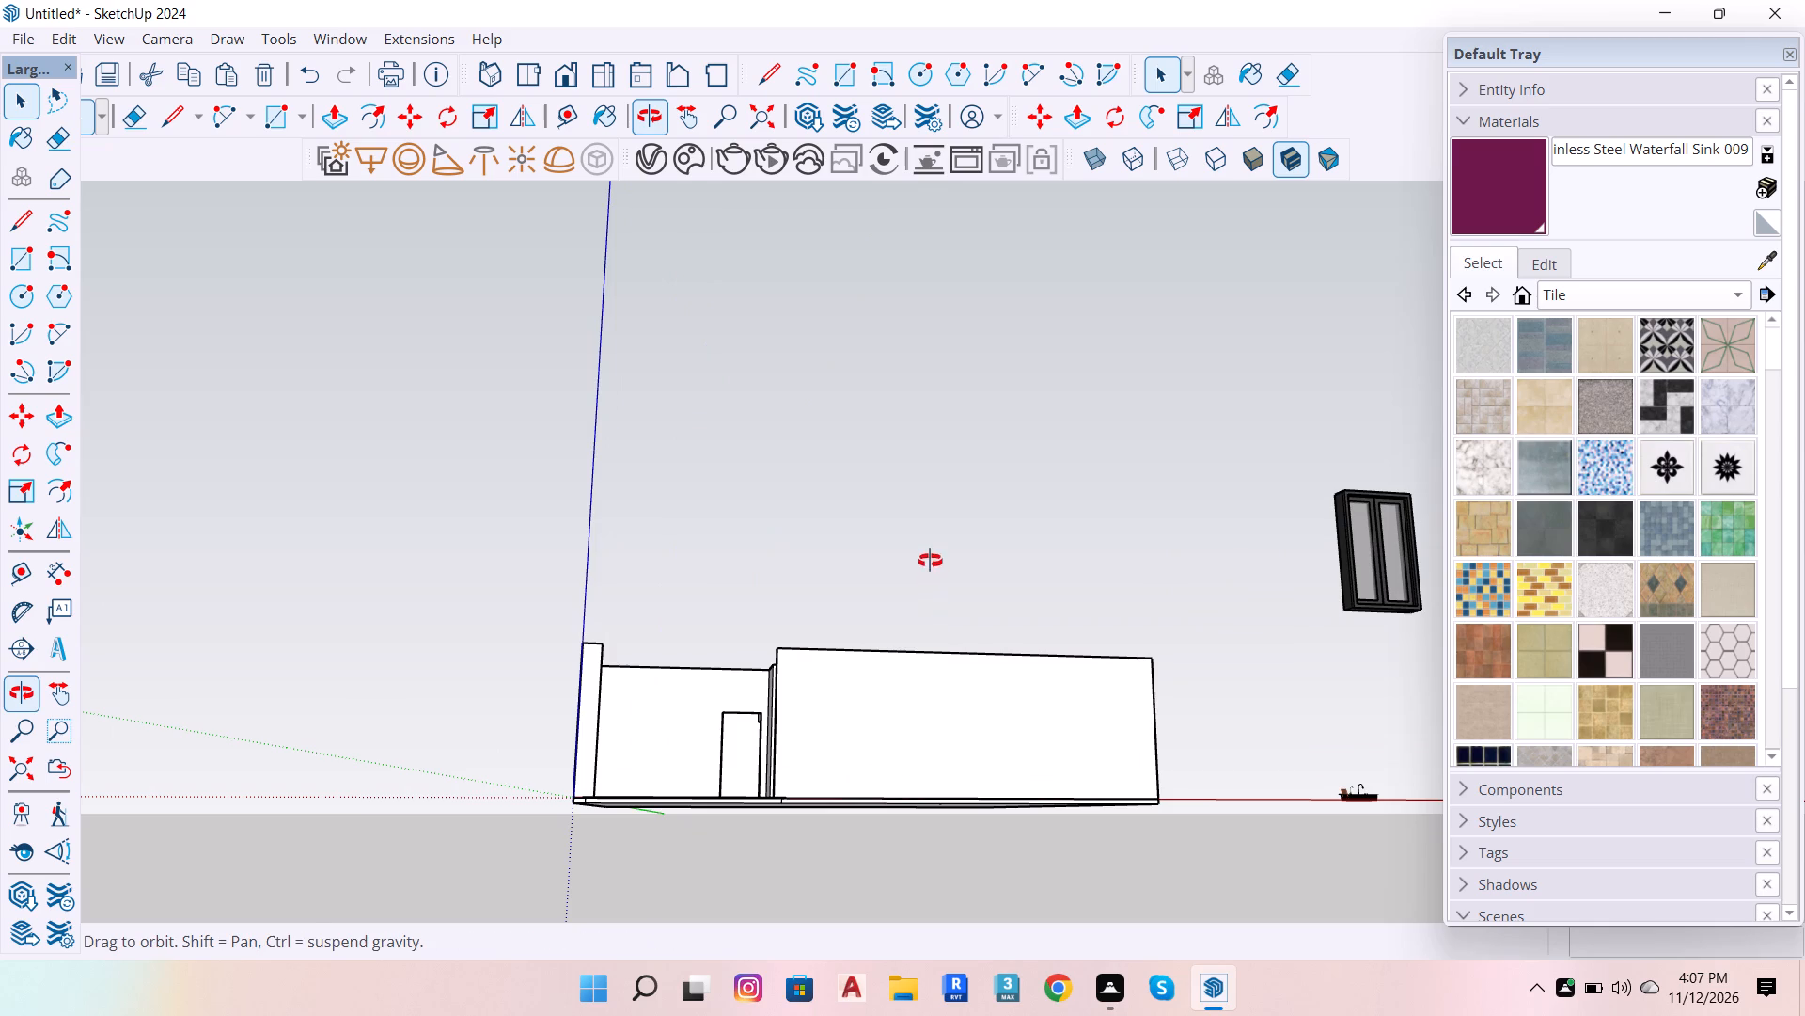
pyautogui.moveTo(930, 560); pyautogui.dragTo(895, 887)
pyautogui.scroll(19, 848, 650)
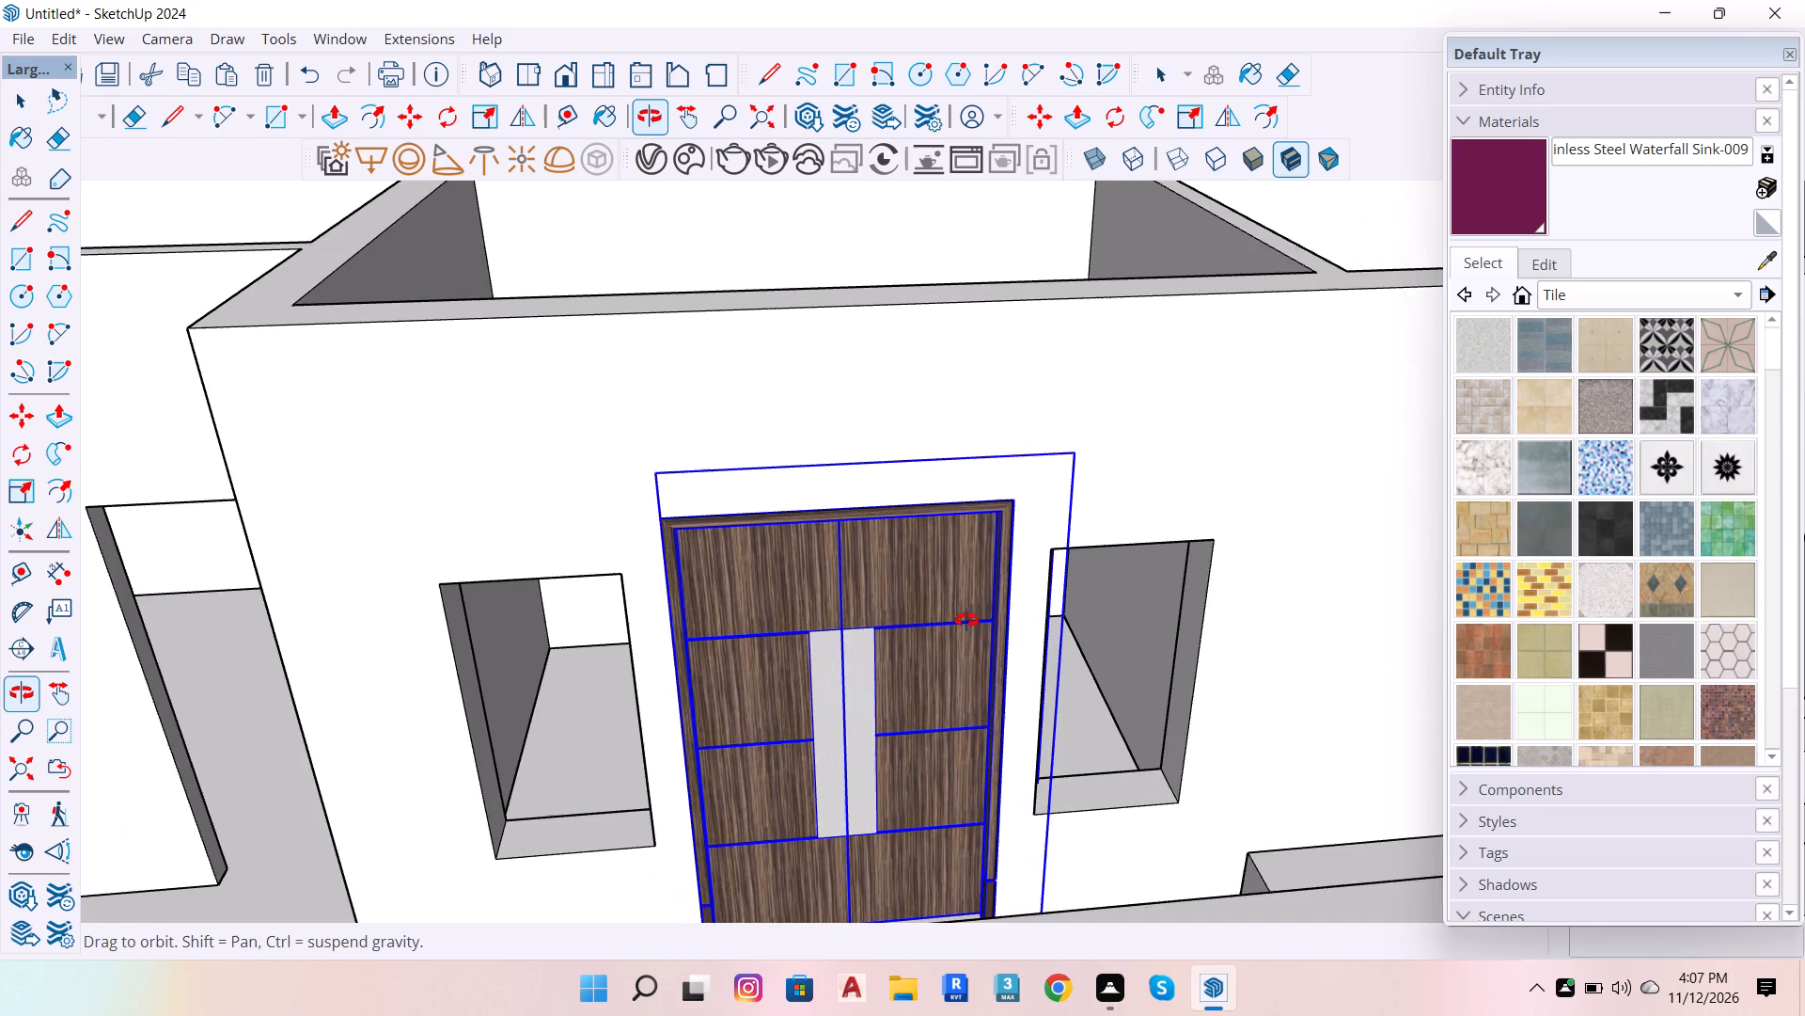
pyautogui.scroll(3, 1126, 653)
pyautogui.press('space')
pyautogui.click(1039, 679)
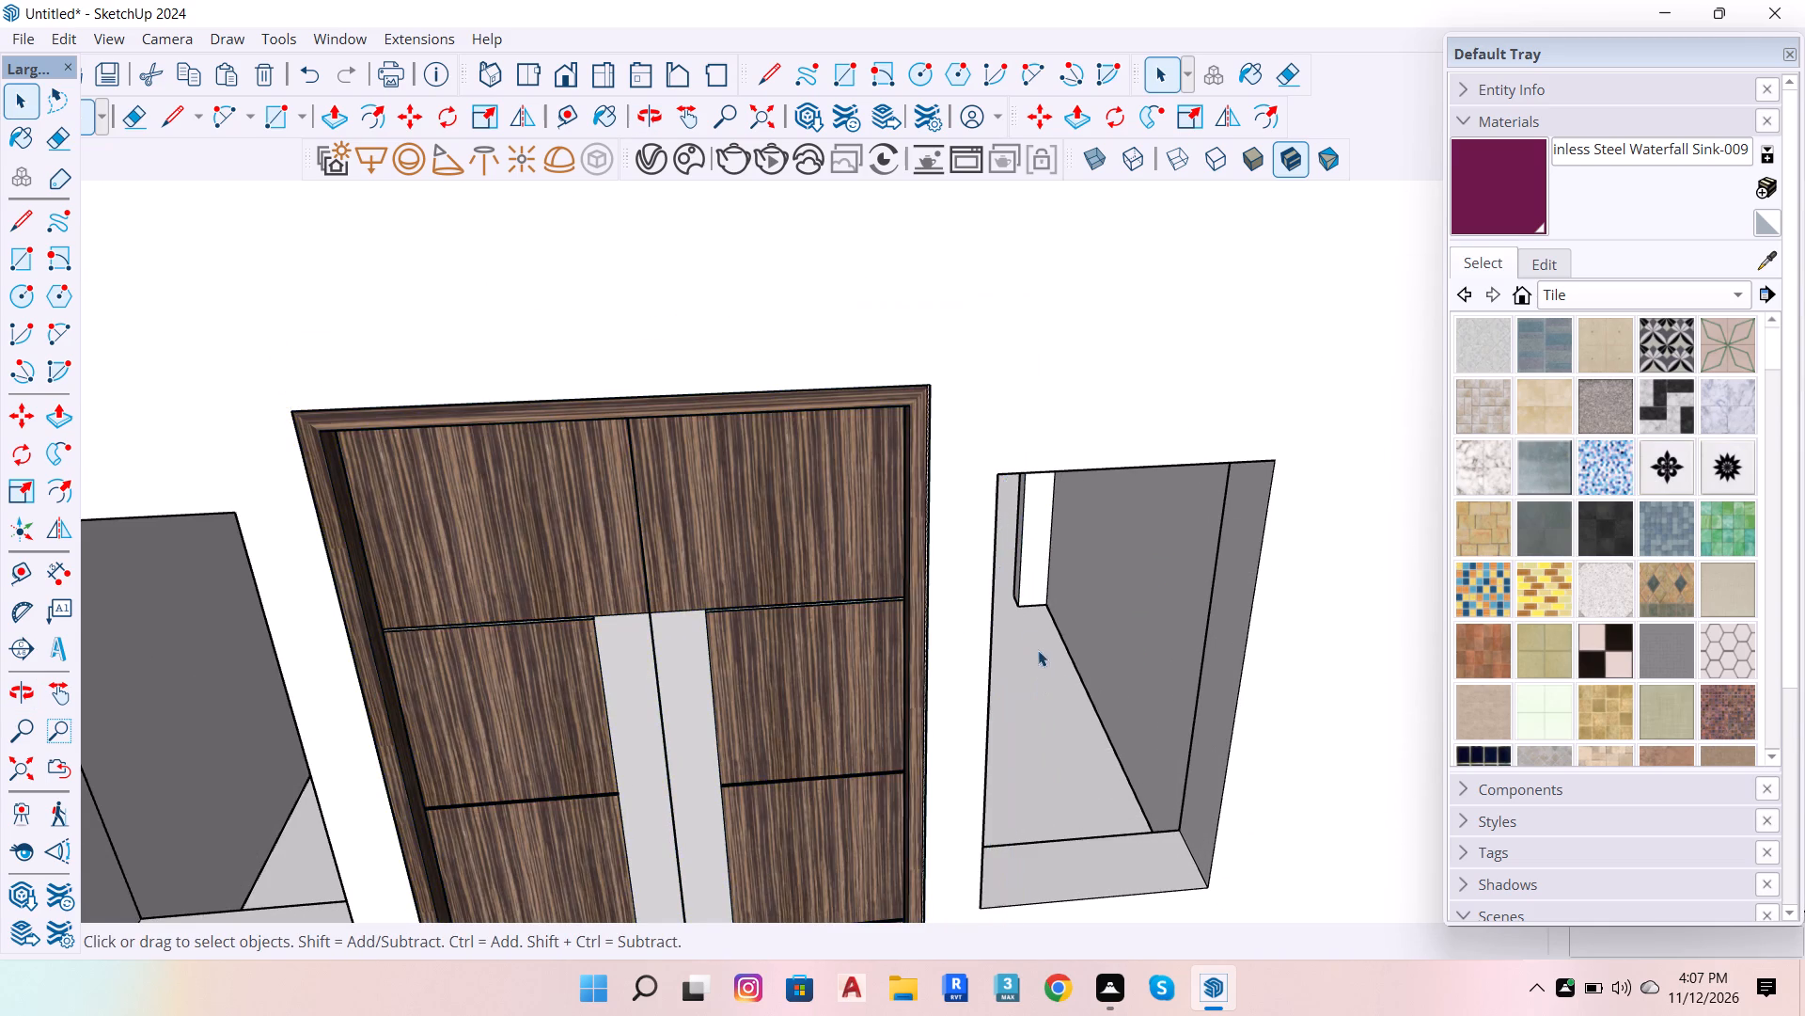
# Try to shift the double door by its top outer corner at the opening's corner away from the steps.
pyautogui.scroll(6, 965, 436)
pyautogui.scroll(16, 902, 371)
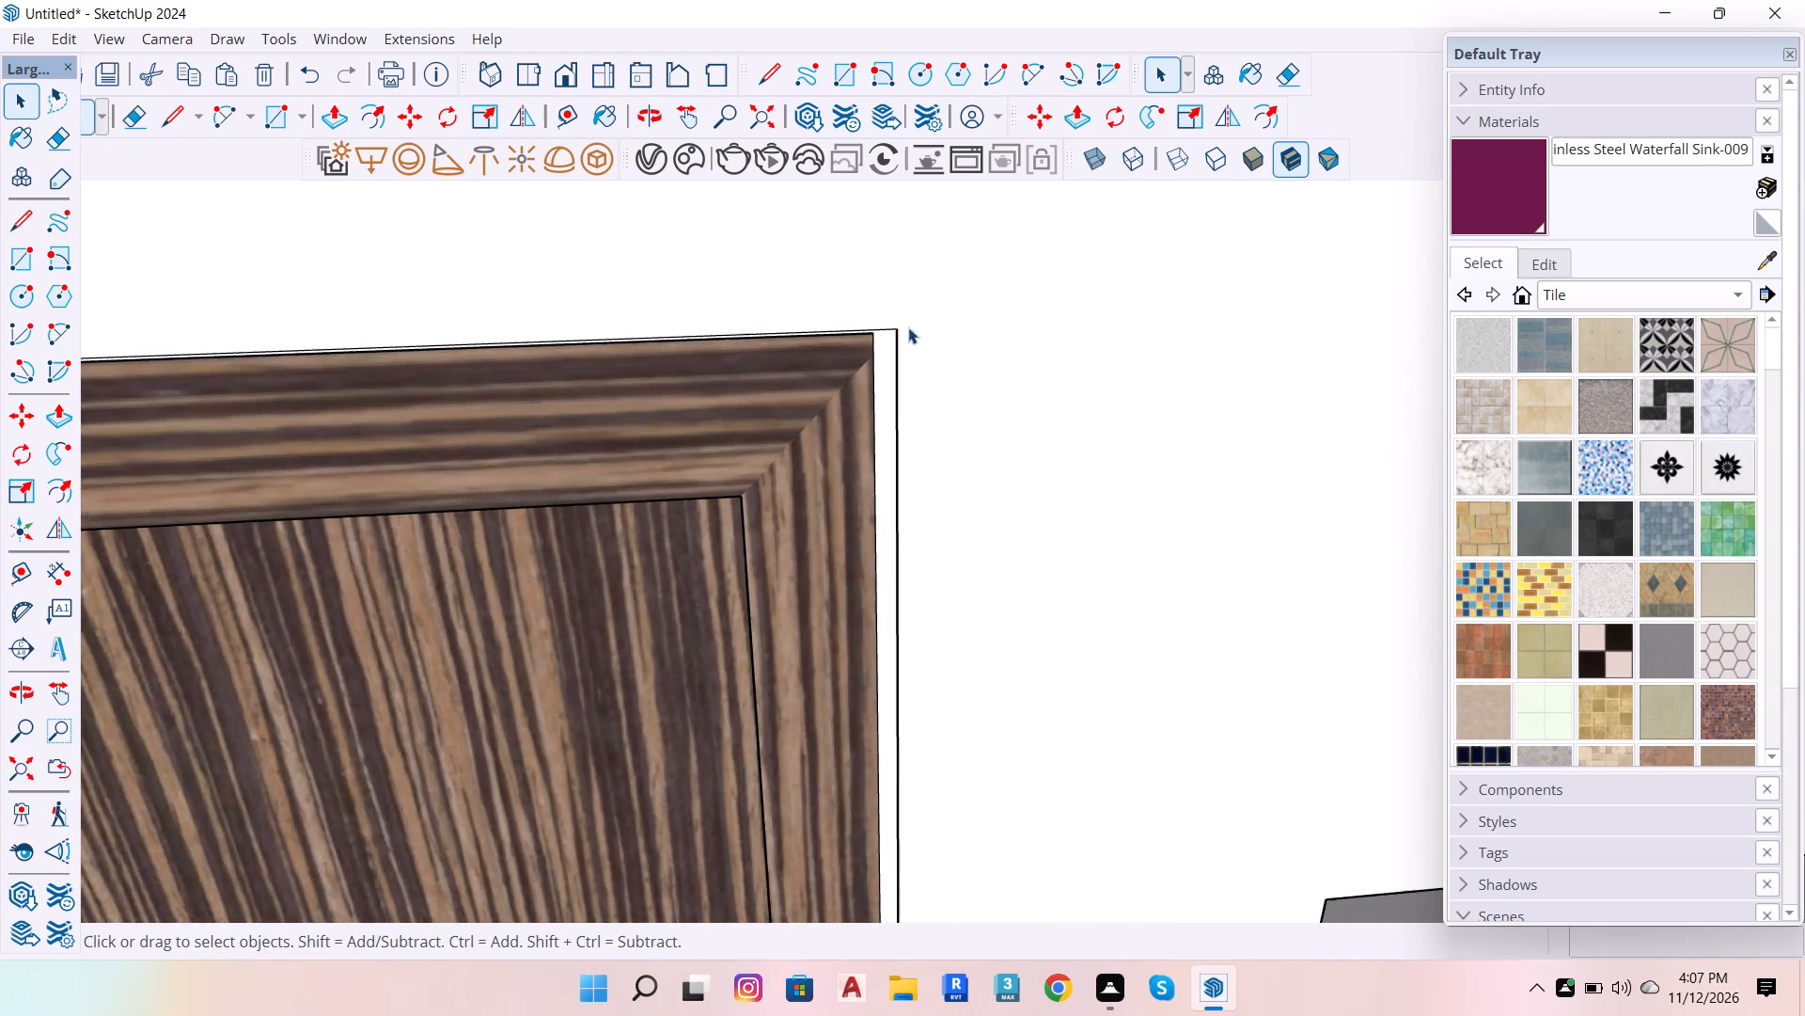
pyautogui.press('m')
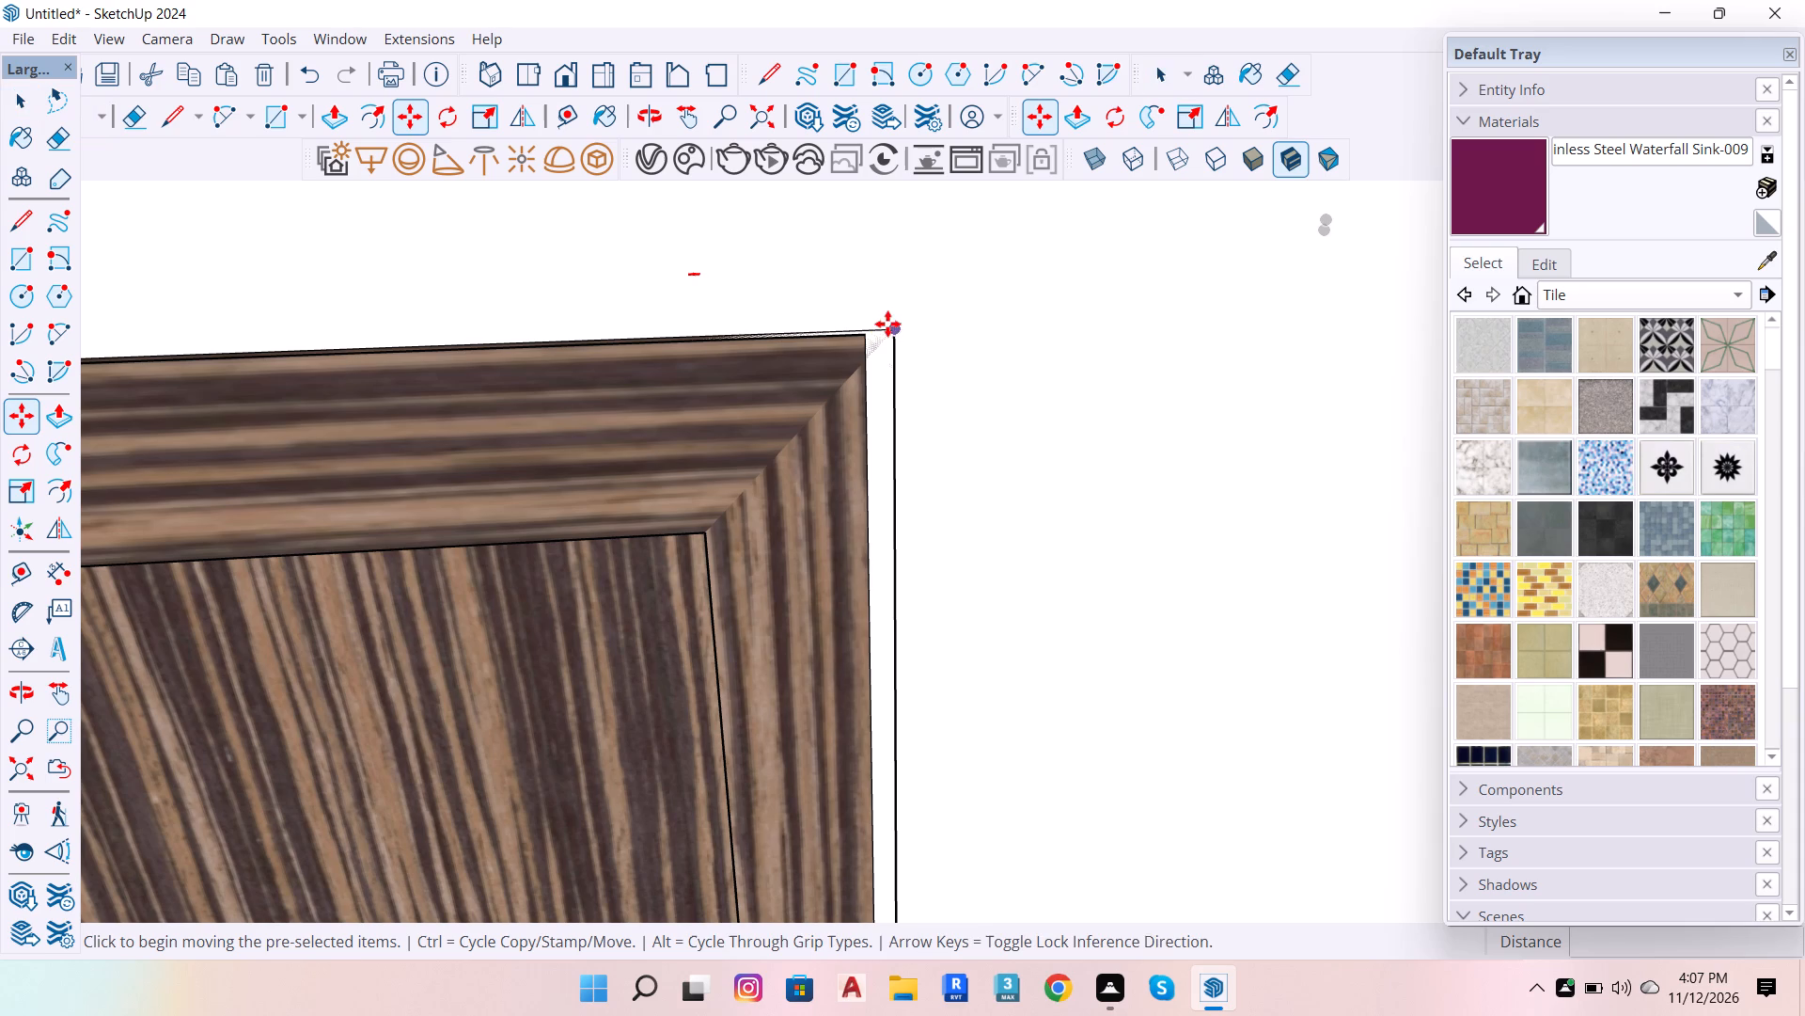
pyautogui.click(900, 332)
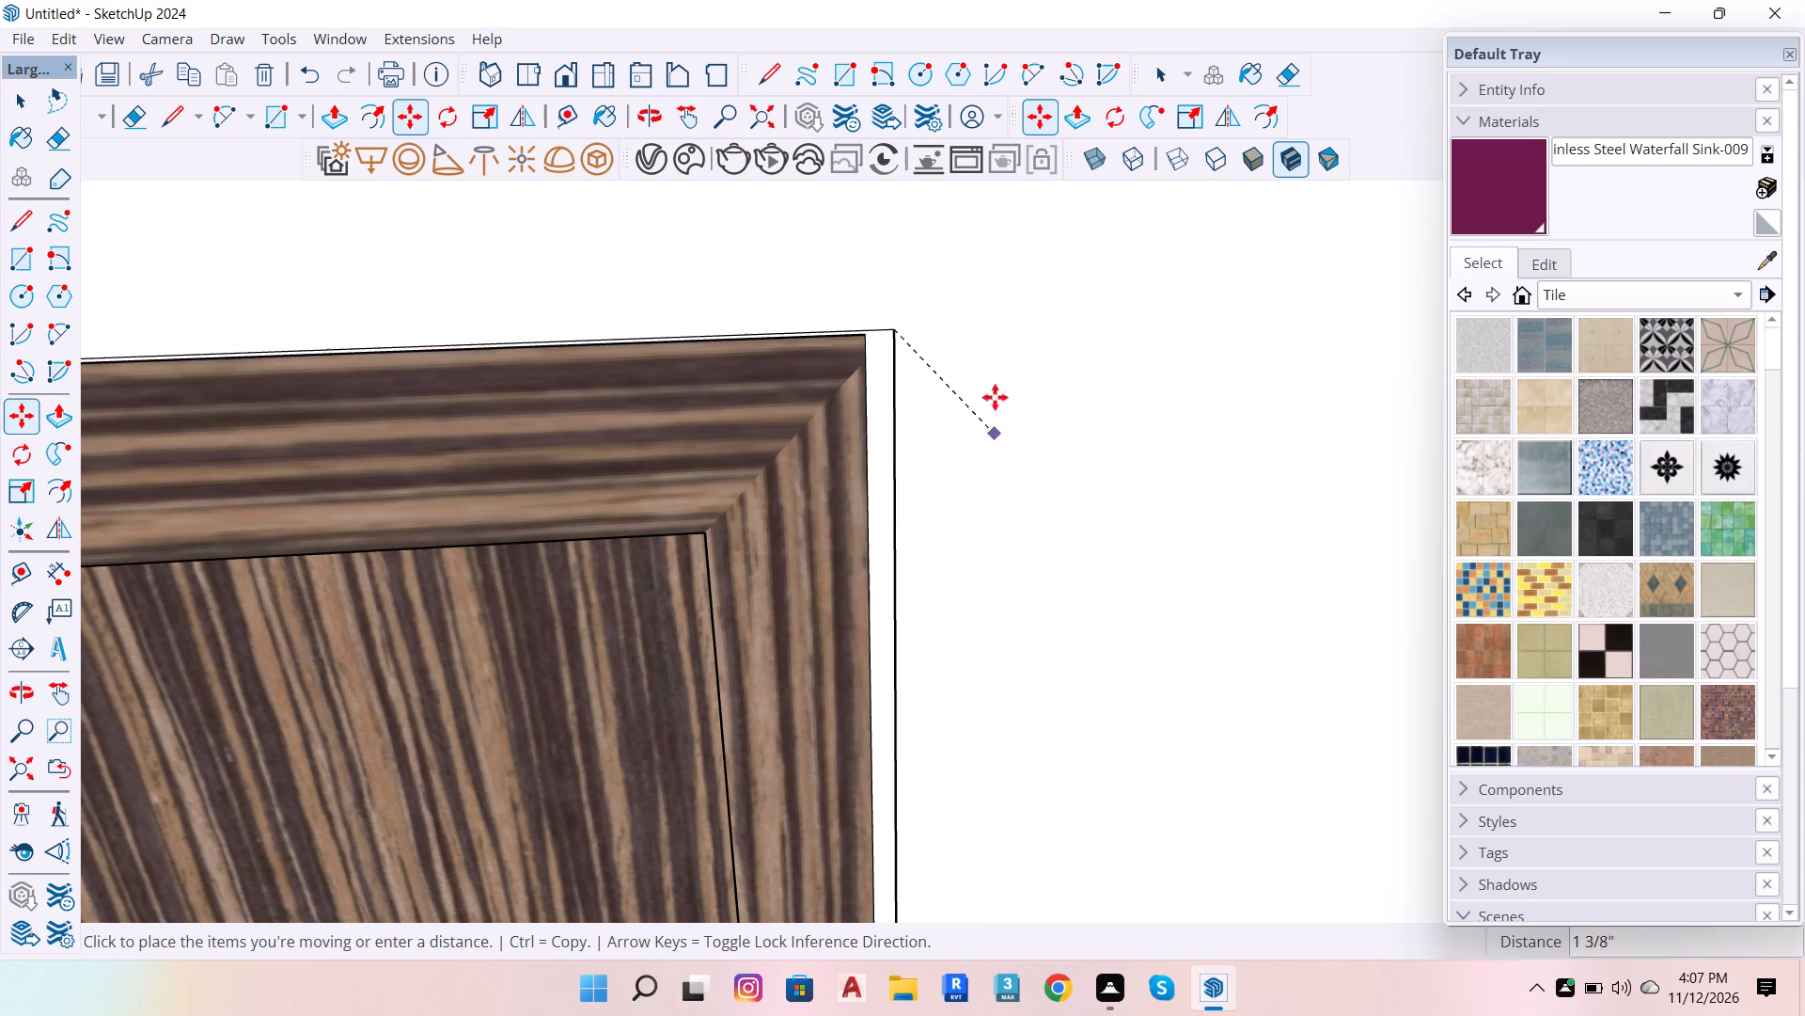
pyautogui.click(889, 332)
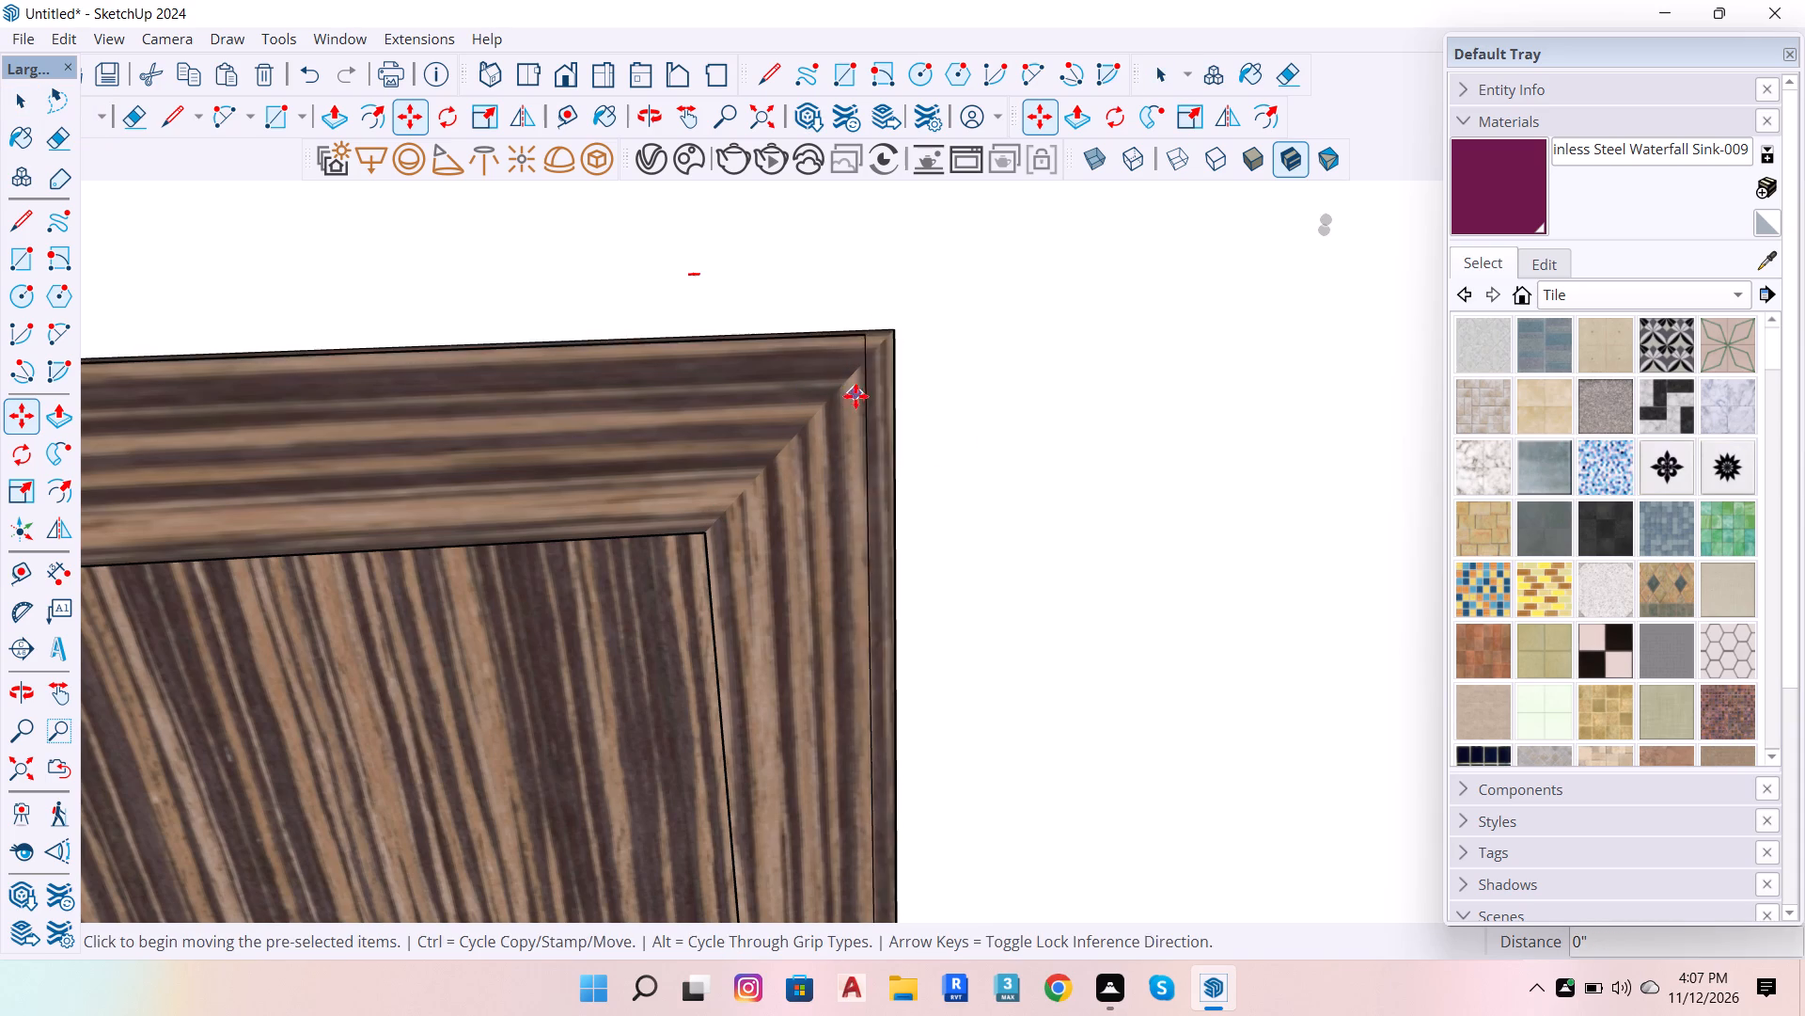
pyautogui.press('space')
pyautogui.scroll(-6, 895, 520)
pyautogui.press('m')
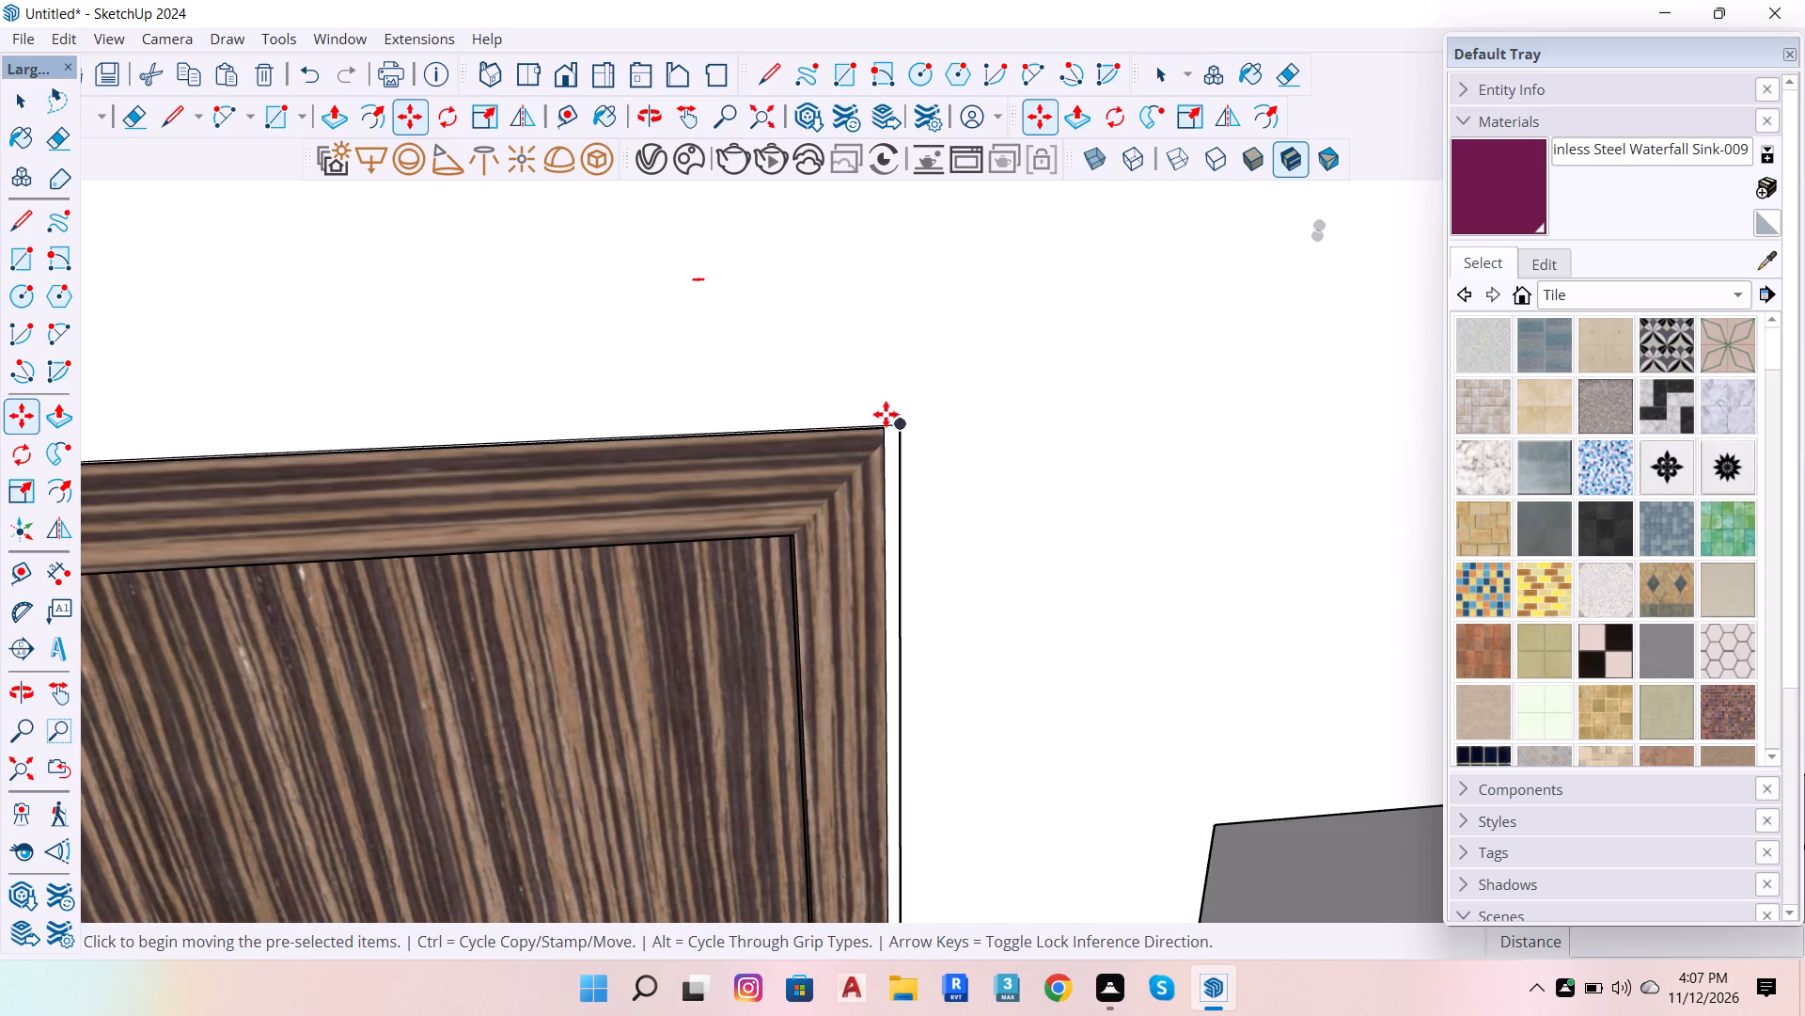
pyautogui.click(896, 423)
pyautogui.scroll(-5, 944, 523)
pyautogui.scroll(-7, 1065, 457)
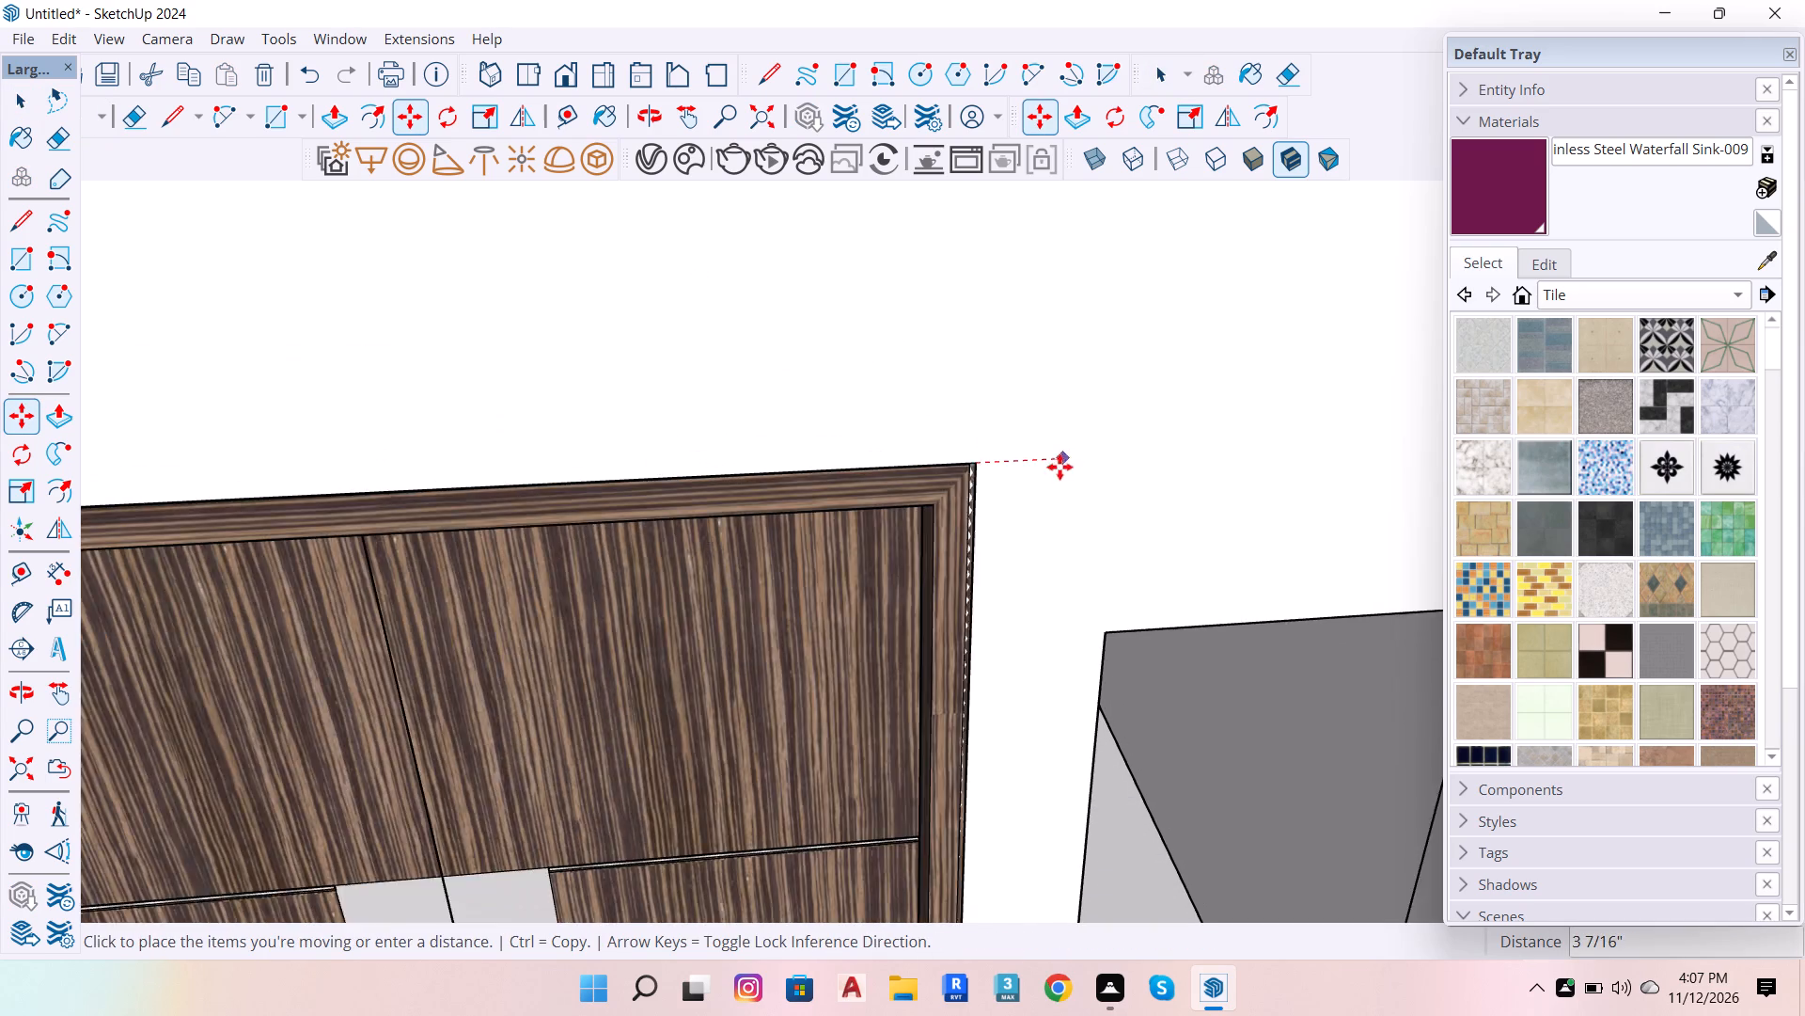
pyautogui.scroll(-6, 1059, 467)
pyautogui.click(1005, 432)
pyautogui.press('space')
# Move the double door by its frame's front top corner about 1/4" onto the opening's top outer corner away from the steps.
pyautogui.click(926, 566)
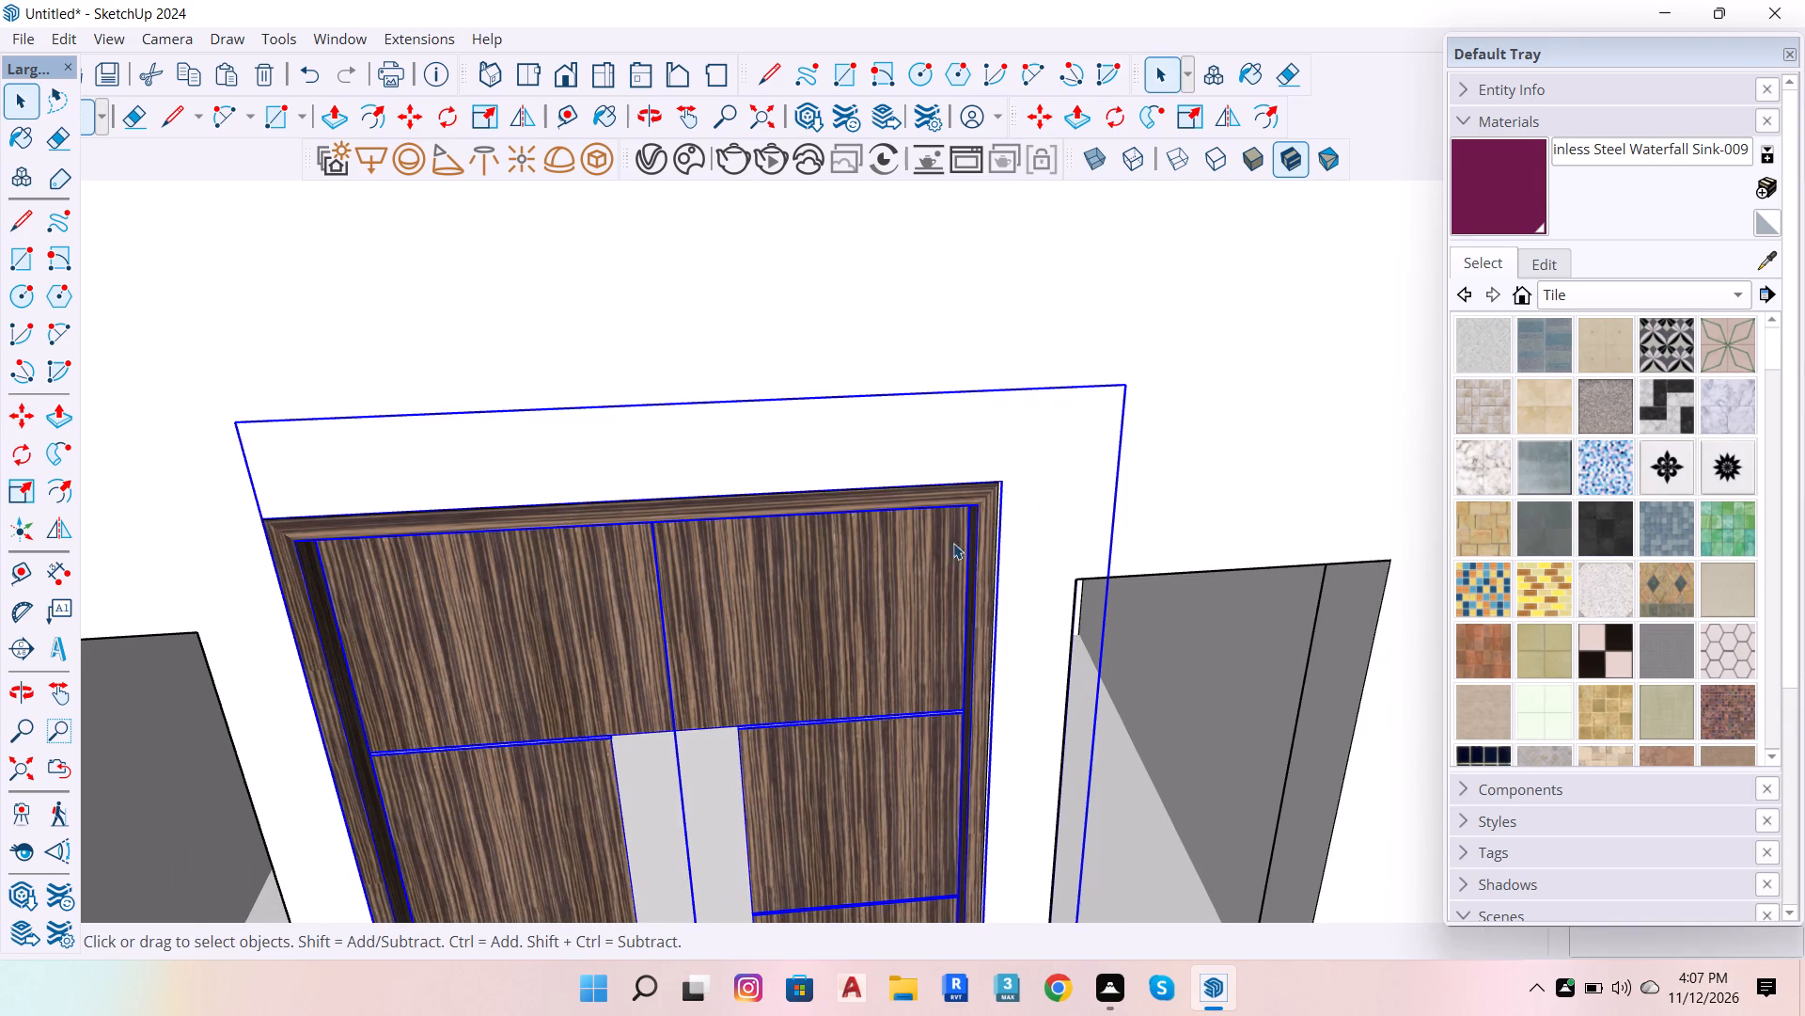
pyautogui.press('m')
pyautogui.scroll(11, 1012, 480)
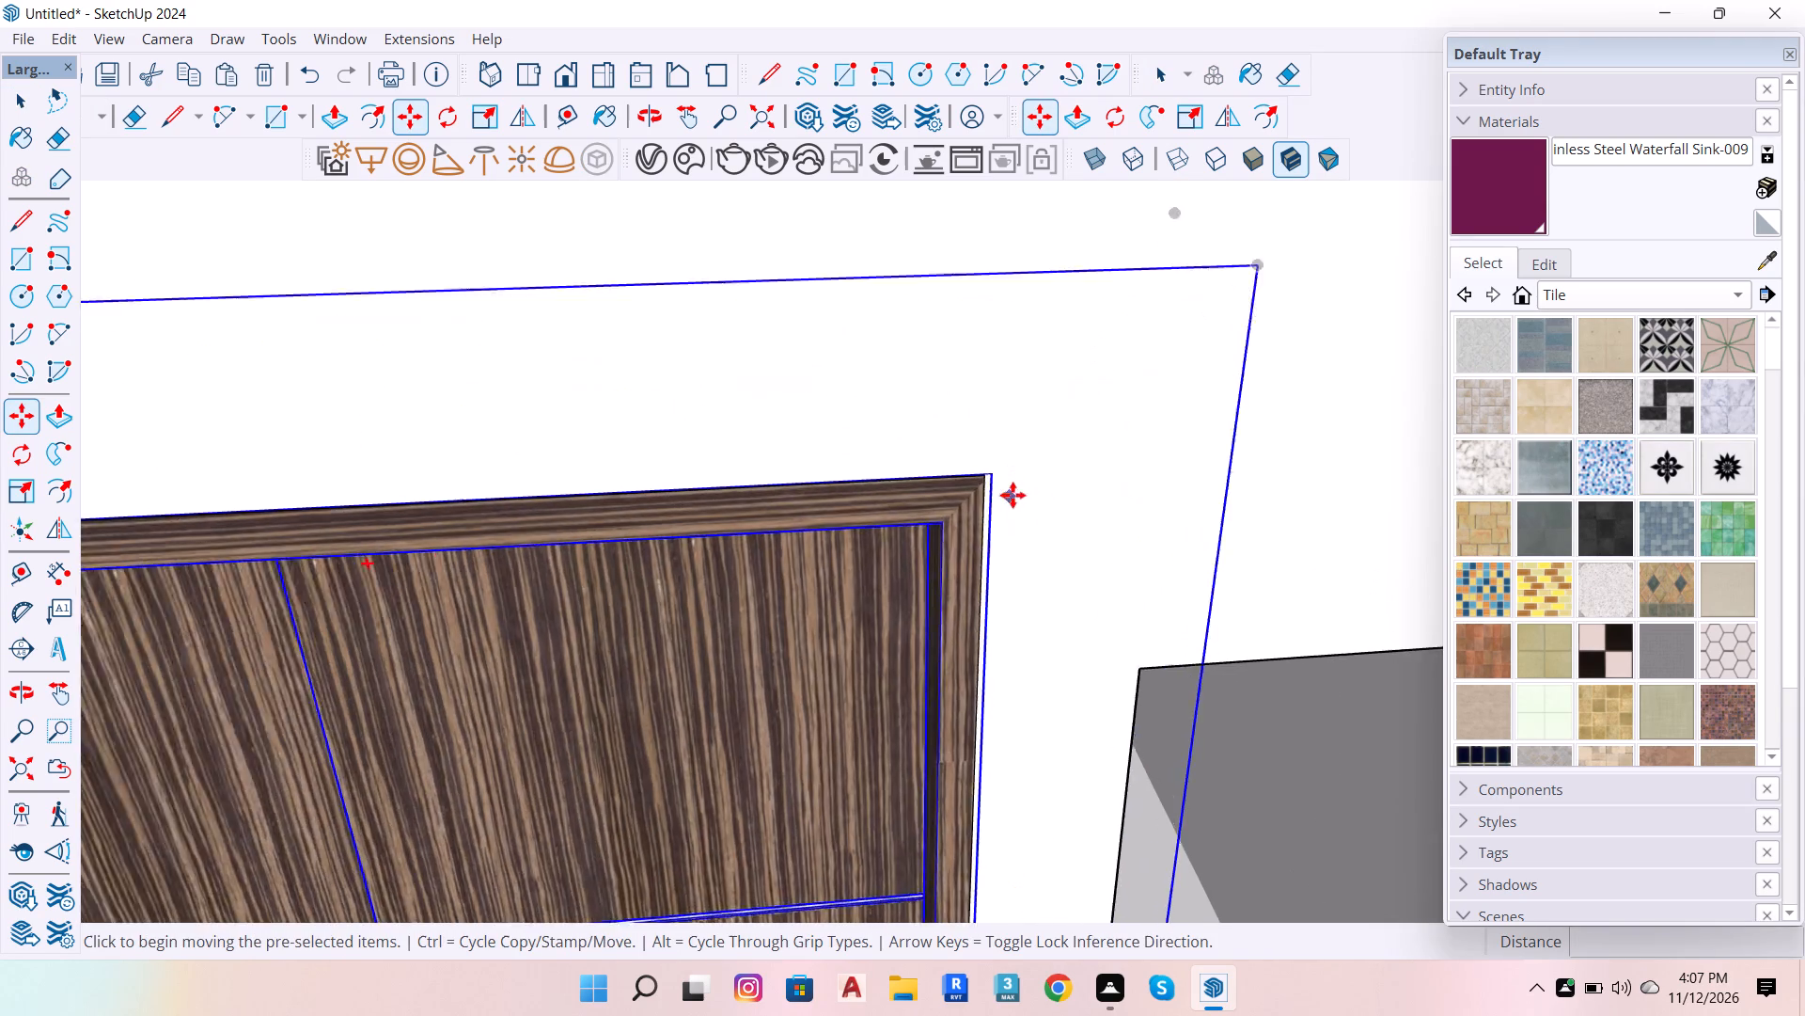
pyautogui.click(979, 461)
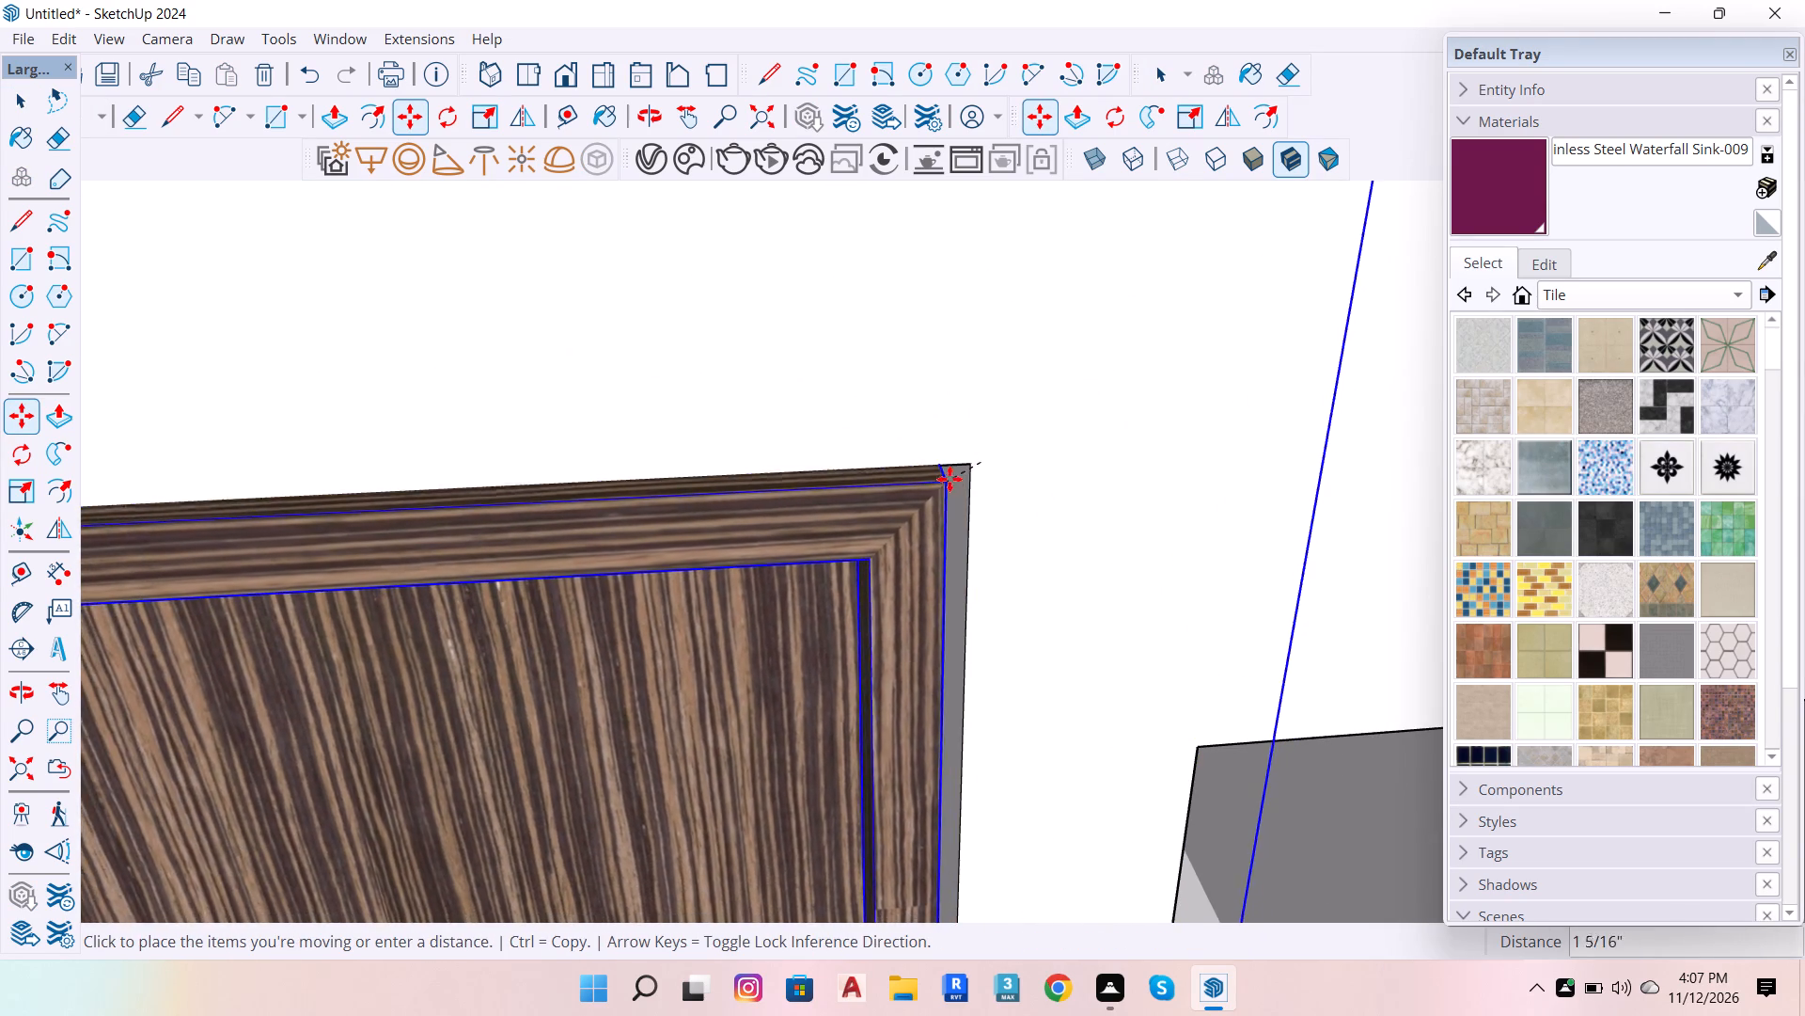
pyautogui.scroll(14, 961, 477)
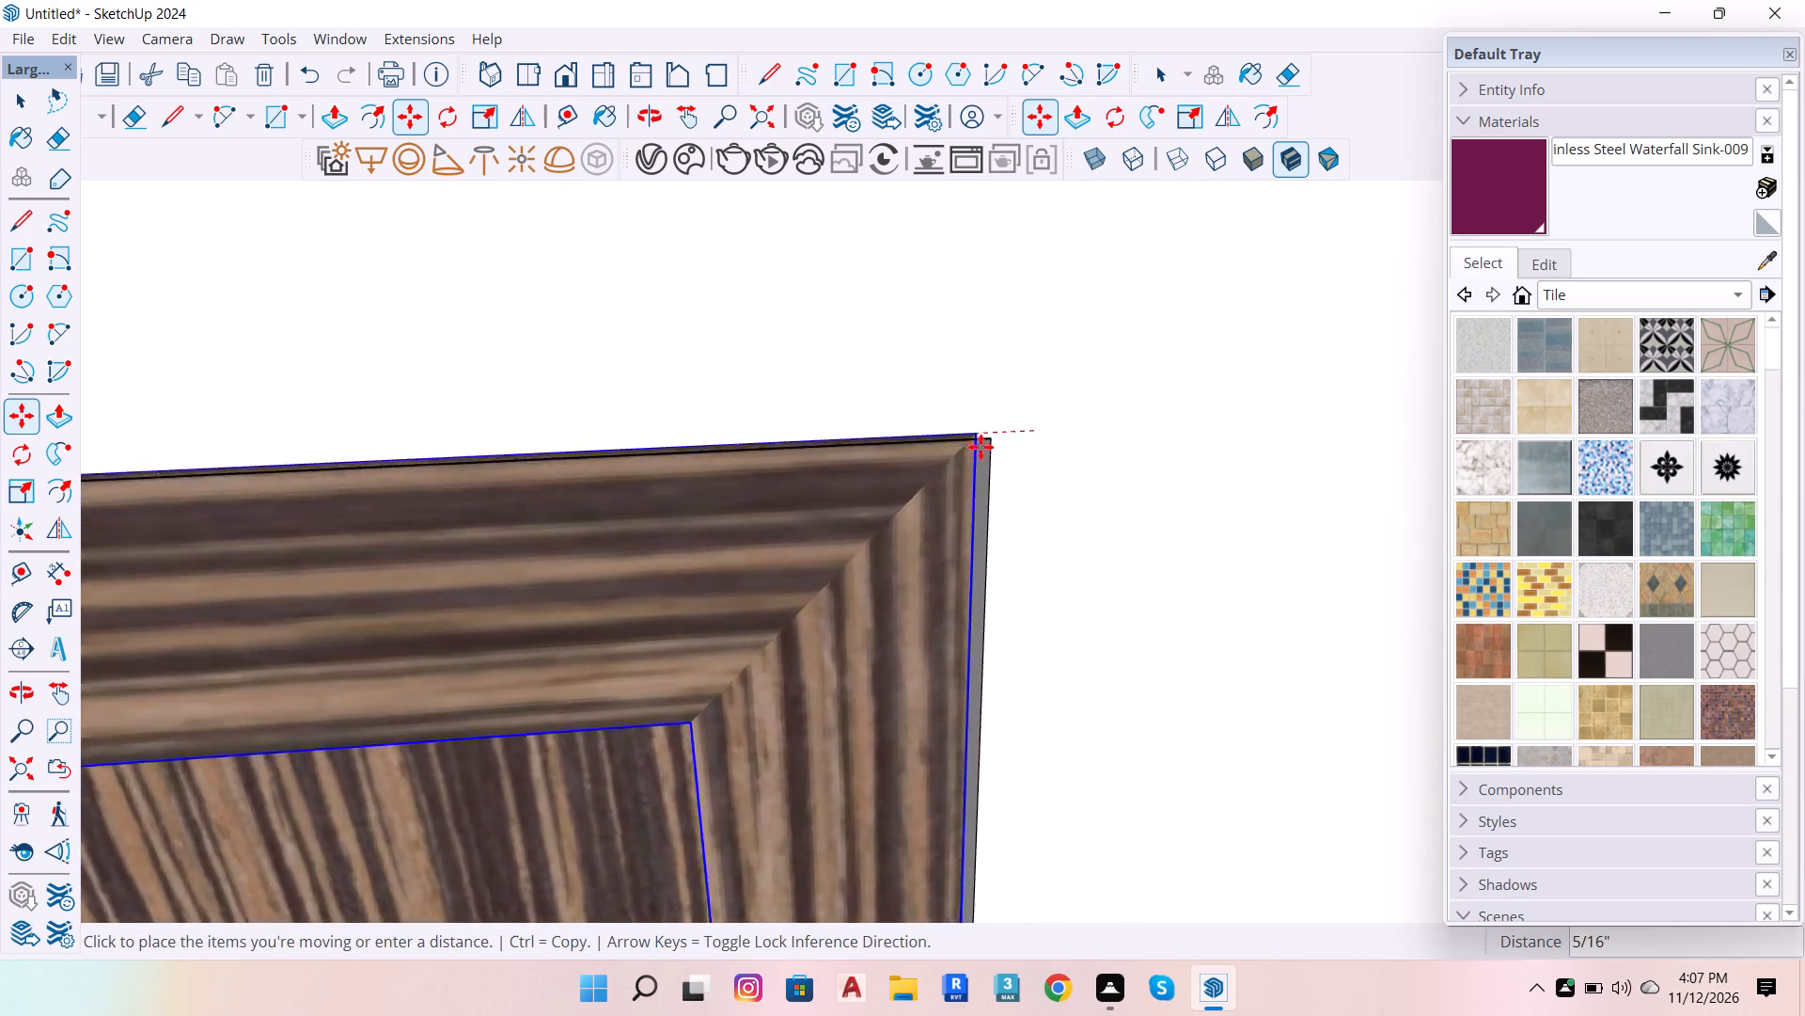
pyautogui.scroll(10, 981, 447)
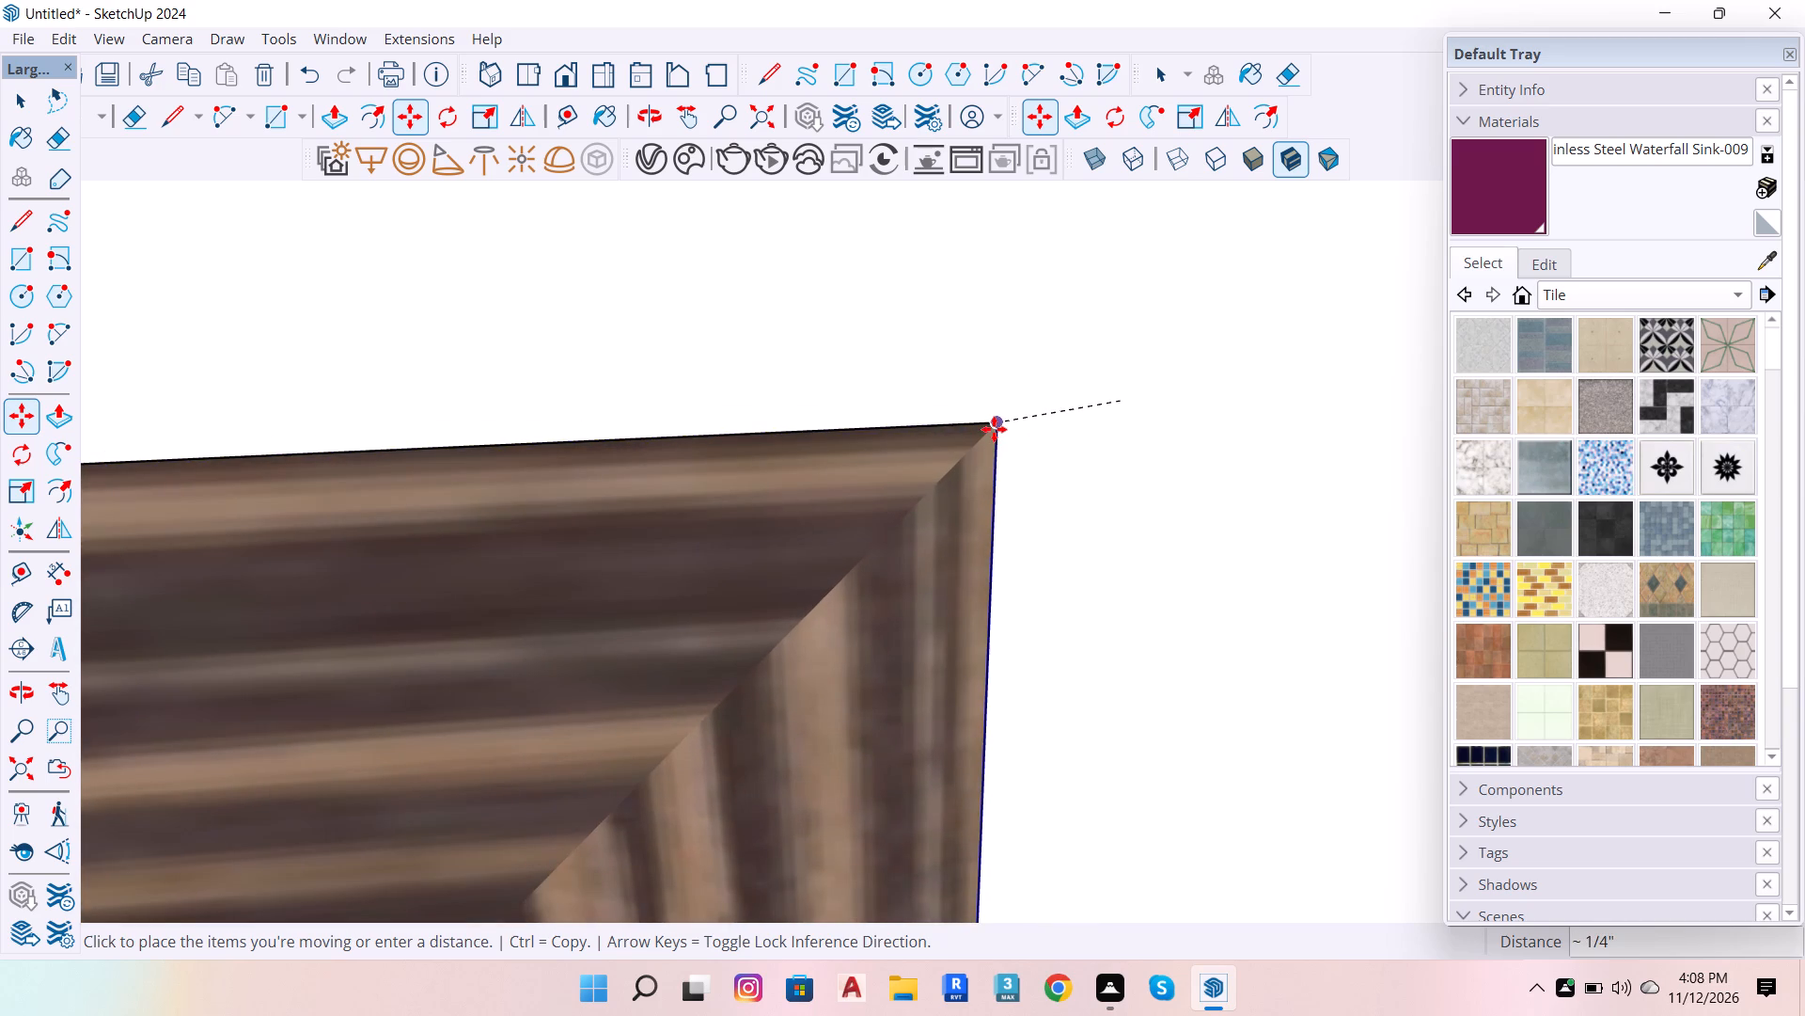
pyautogui.click(996, 427)
pyautogui.scroll(-14, 1012, 445)
pyautogui.press('space')
# Scale the double door's width from its side nearest the steps to the opening's edge, by a factor of about 1.00.
pyautogui.scroll(-11, 1101, 453)
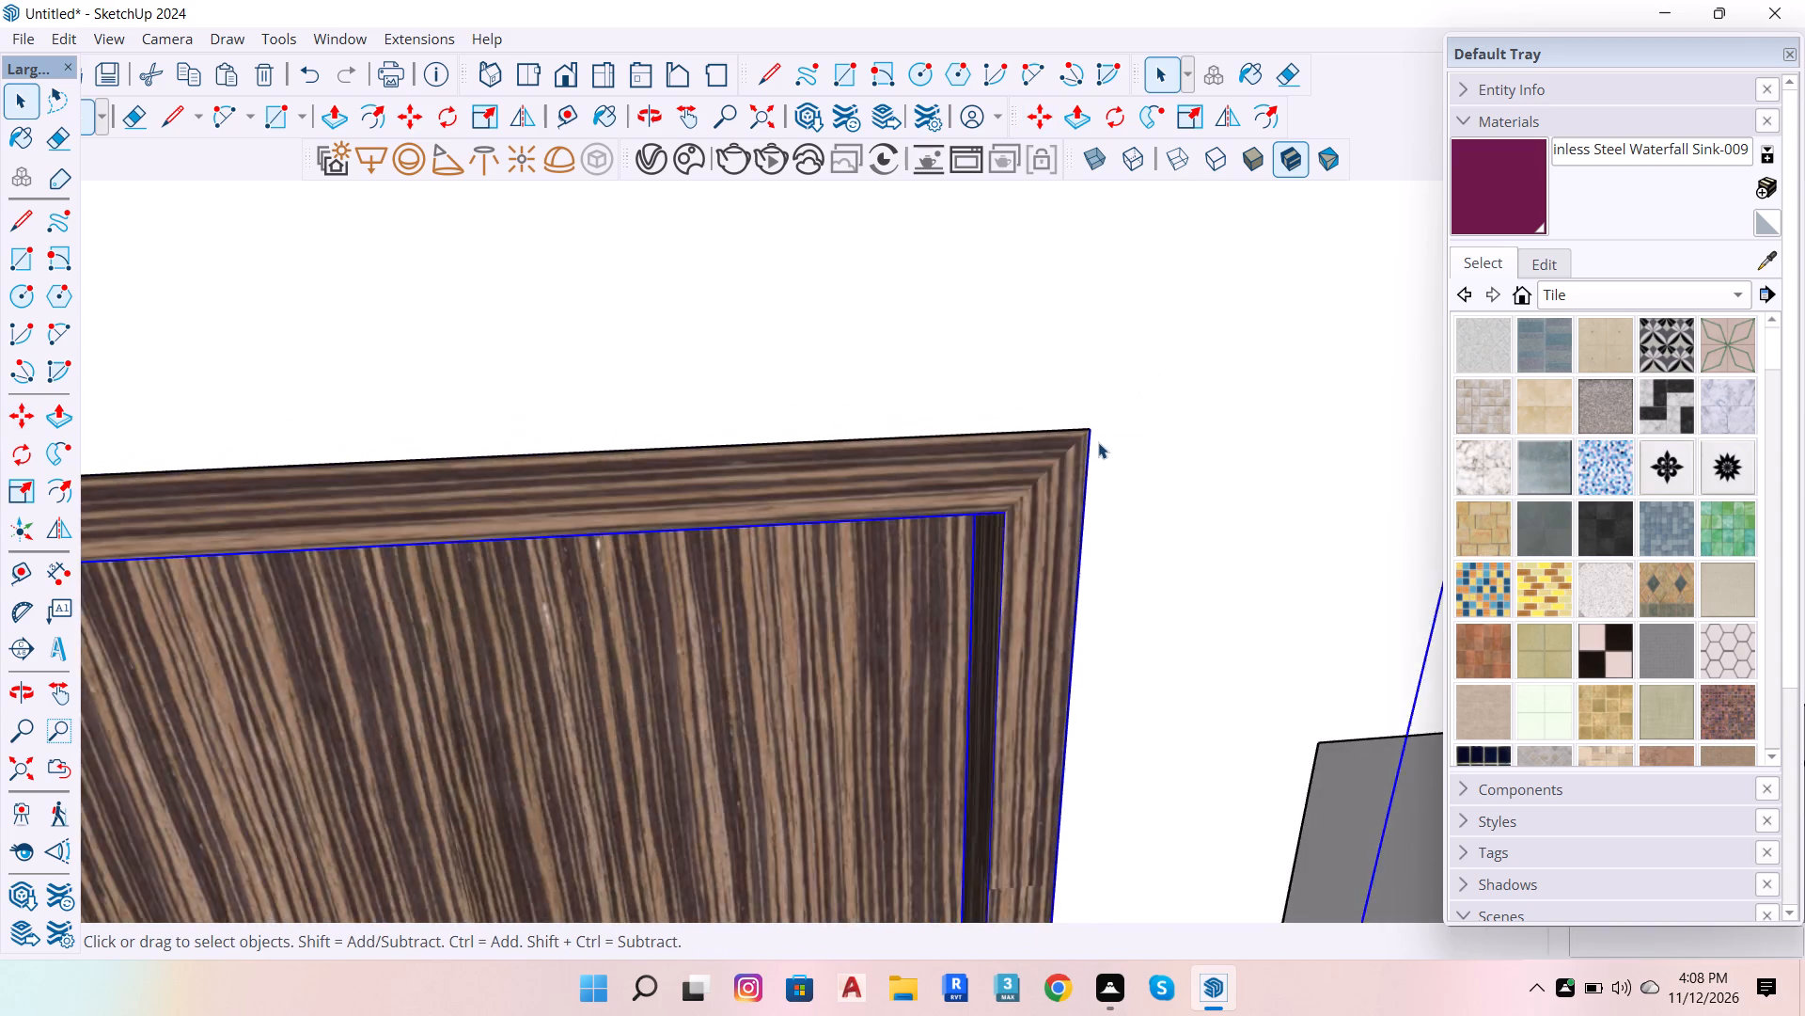
pyautogui.scroll(-19, 1098, 442)
pyautogui.scroll(8, 716, 587)
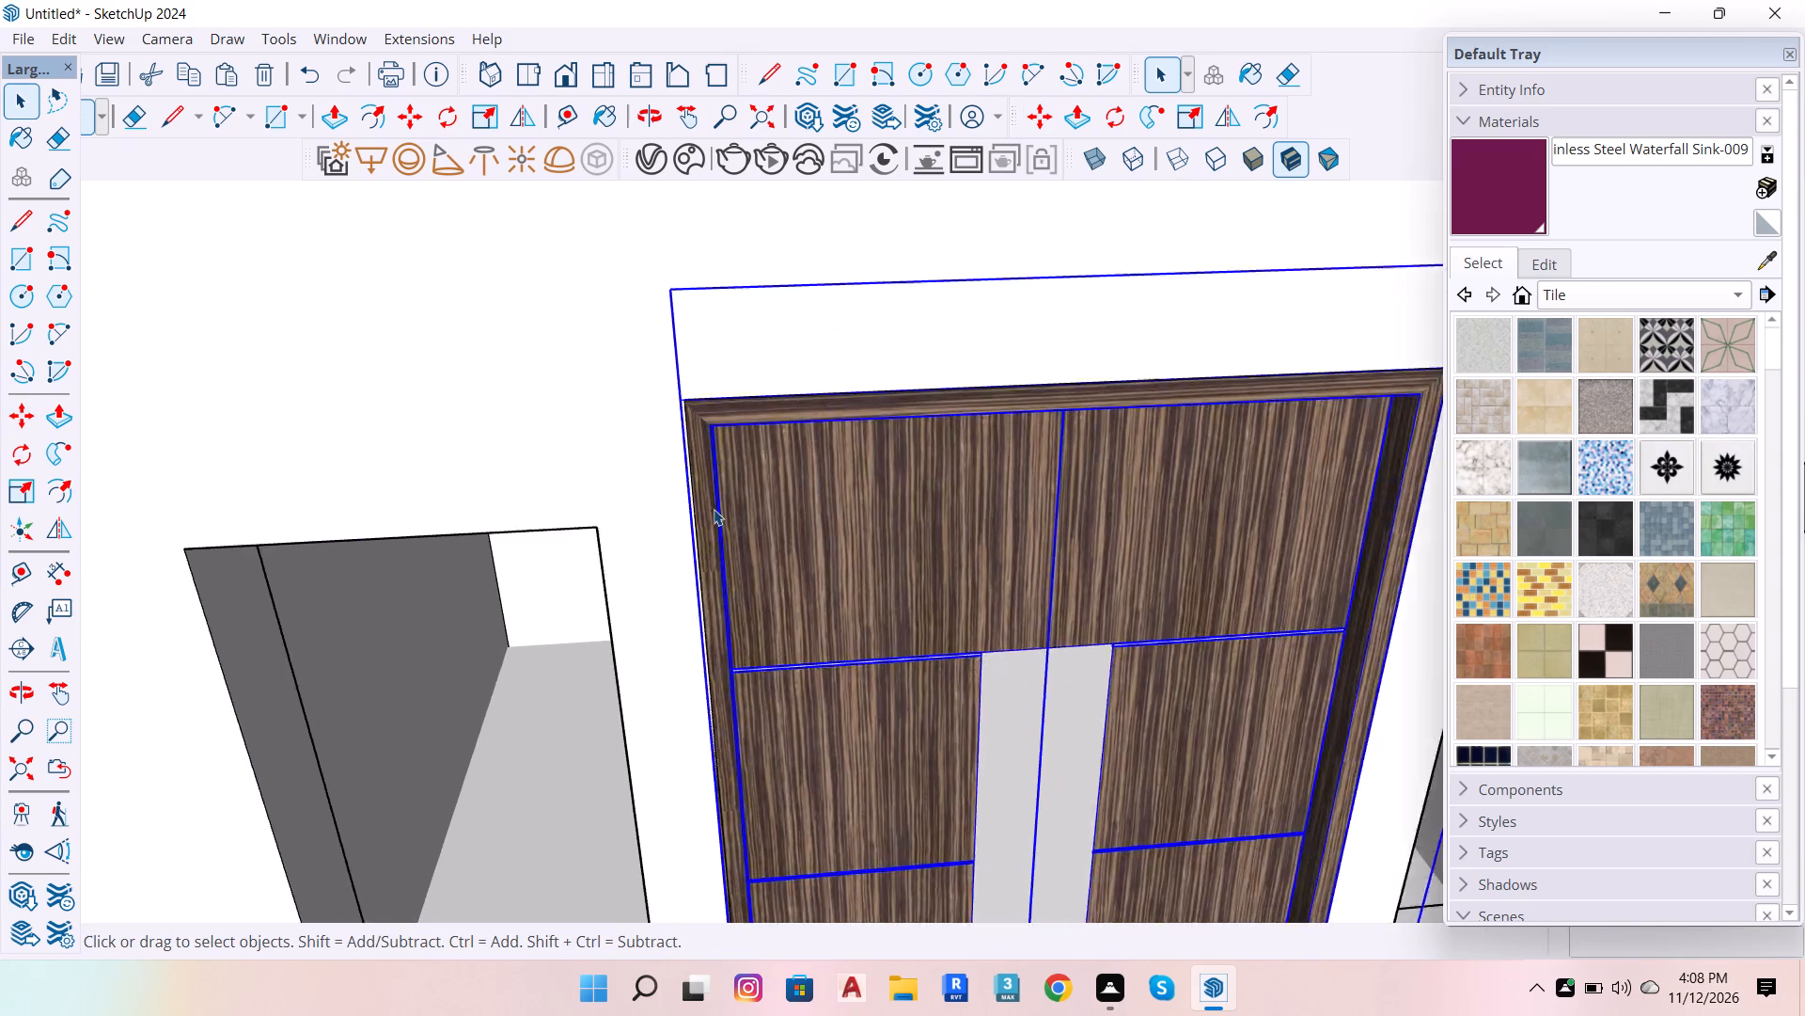
pyautogui.scroll(4, 714, 509)
pyautogui.press('s')
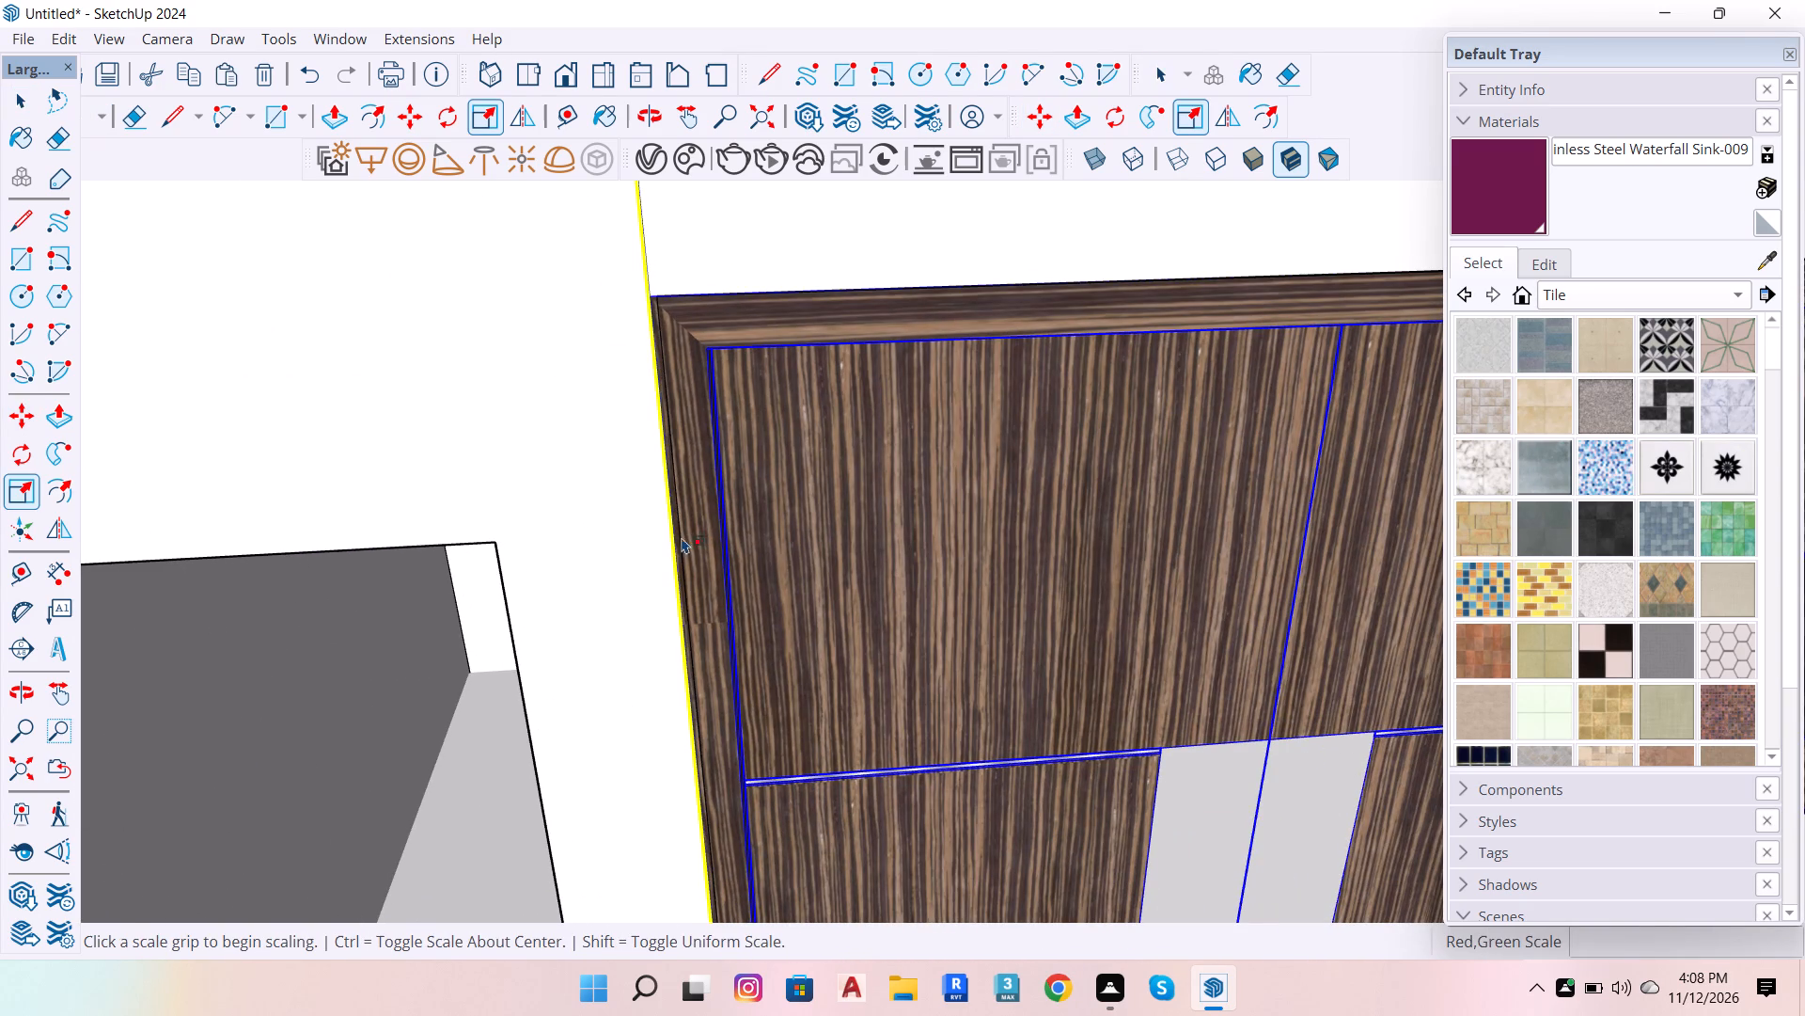
pyautogui.scroll(-7, 715, 576)
pyautogui.scroll(-4, 744, 834)
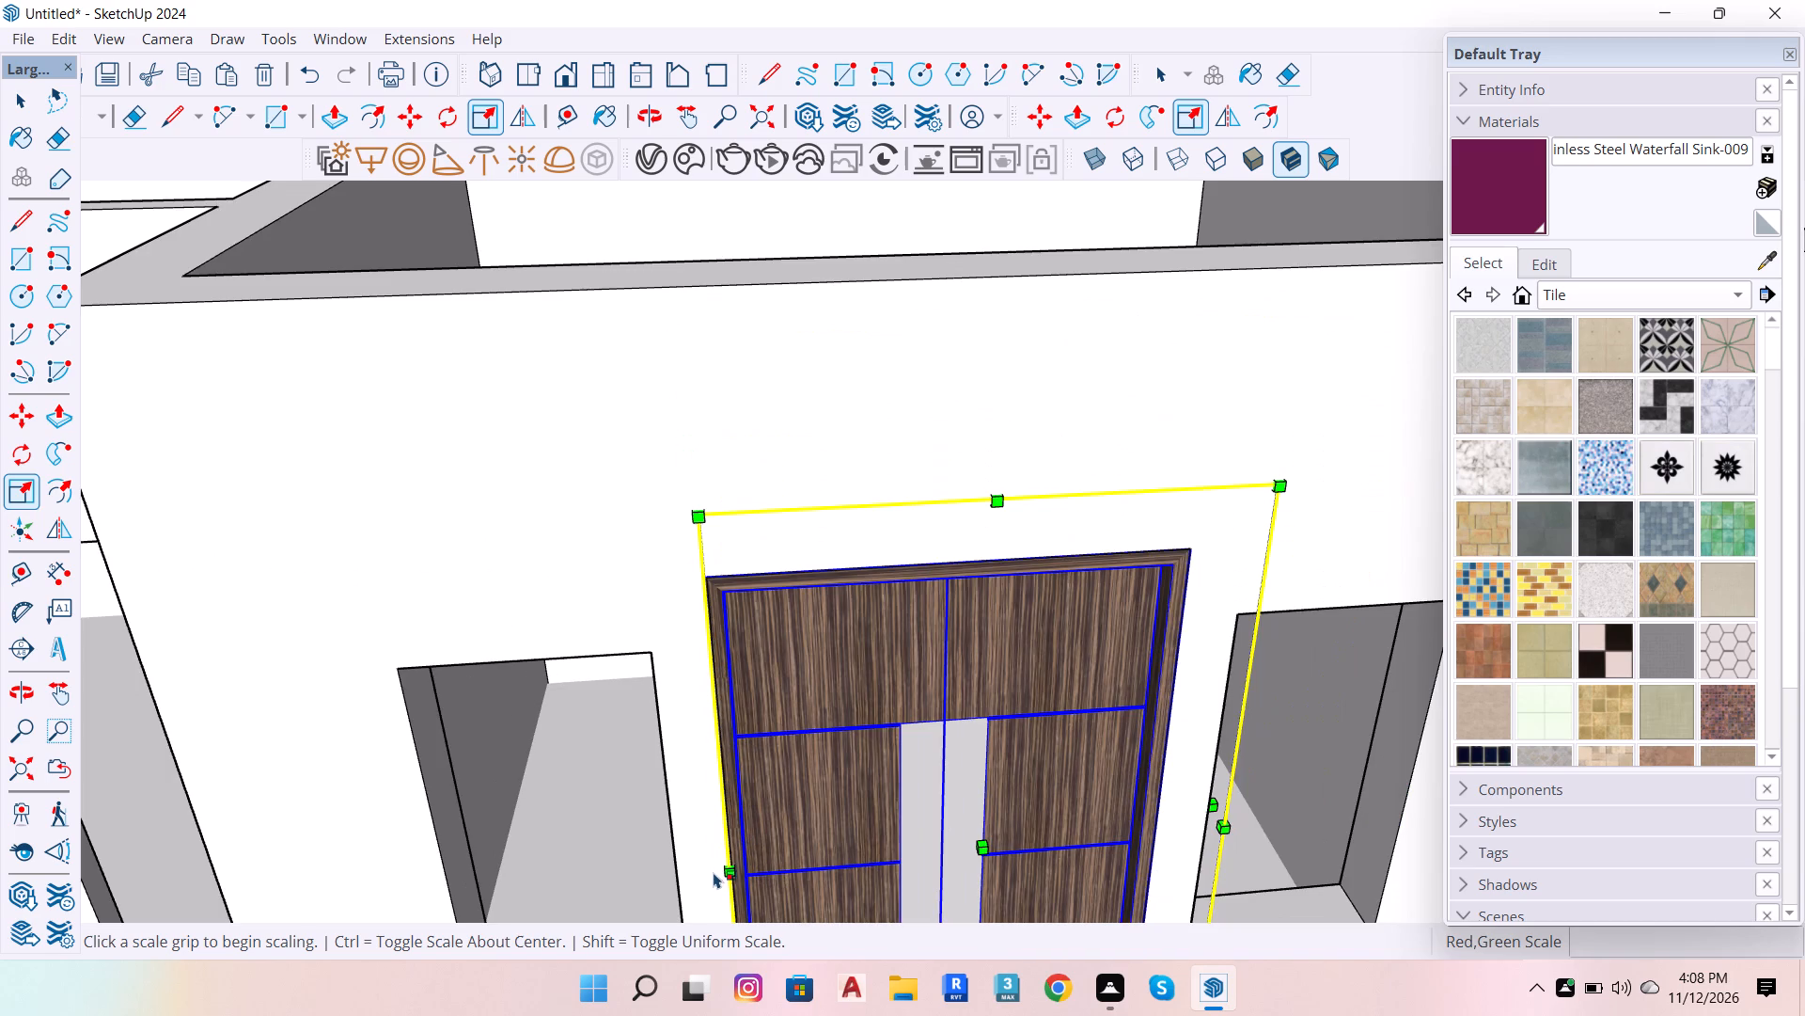
pyautogui.click(727, 846)
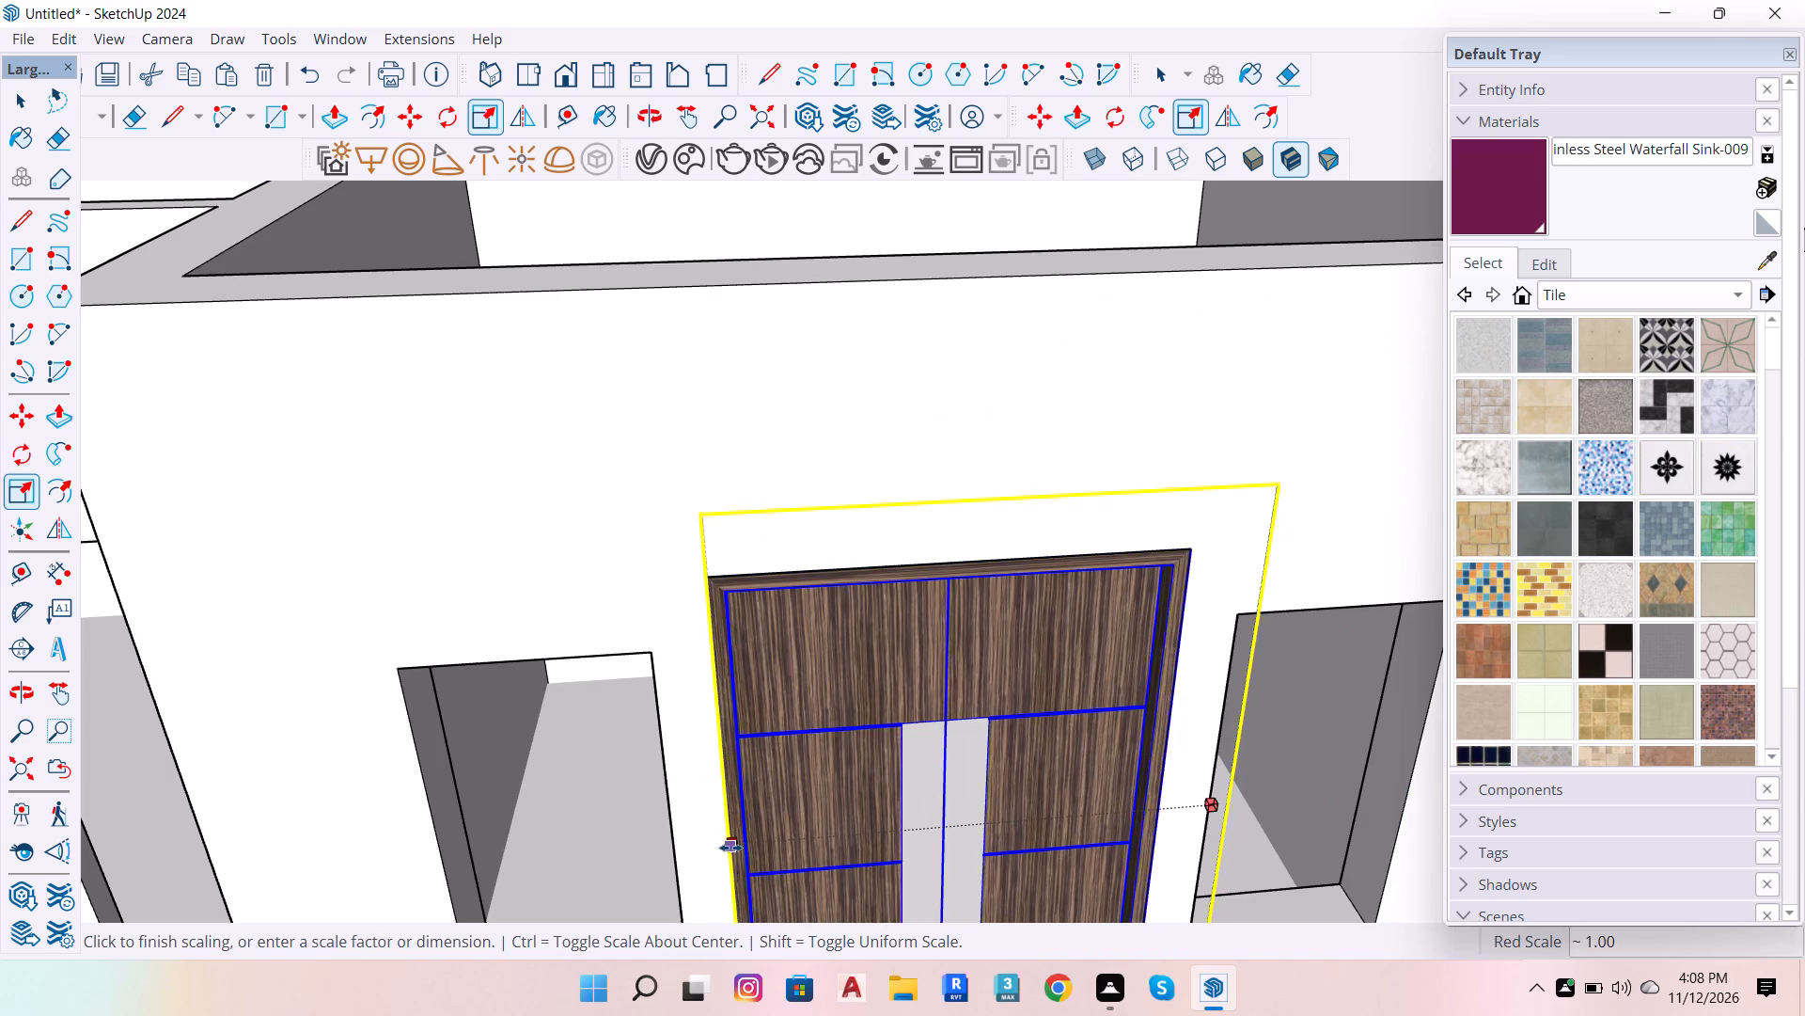
pyautogui.scroll(11, 730, 848)
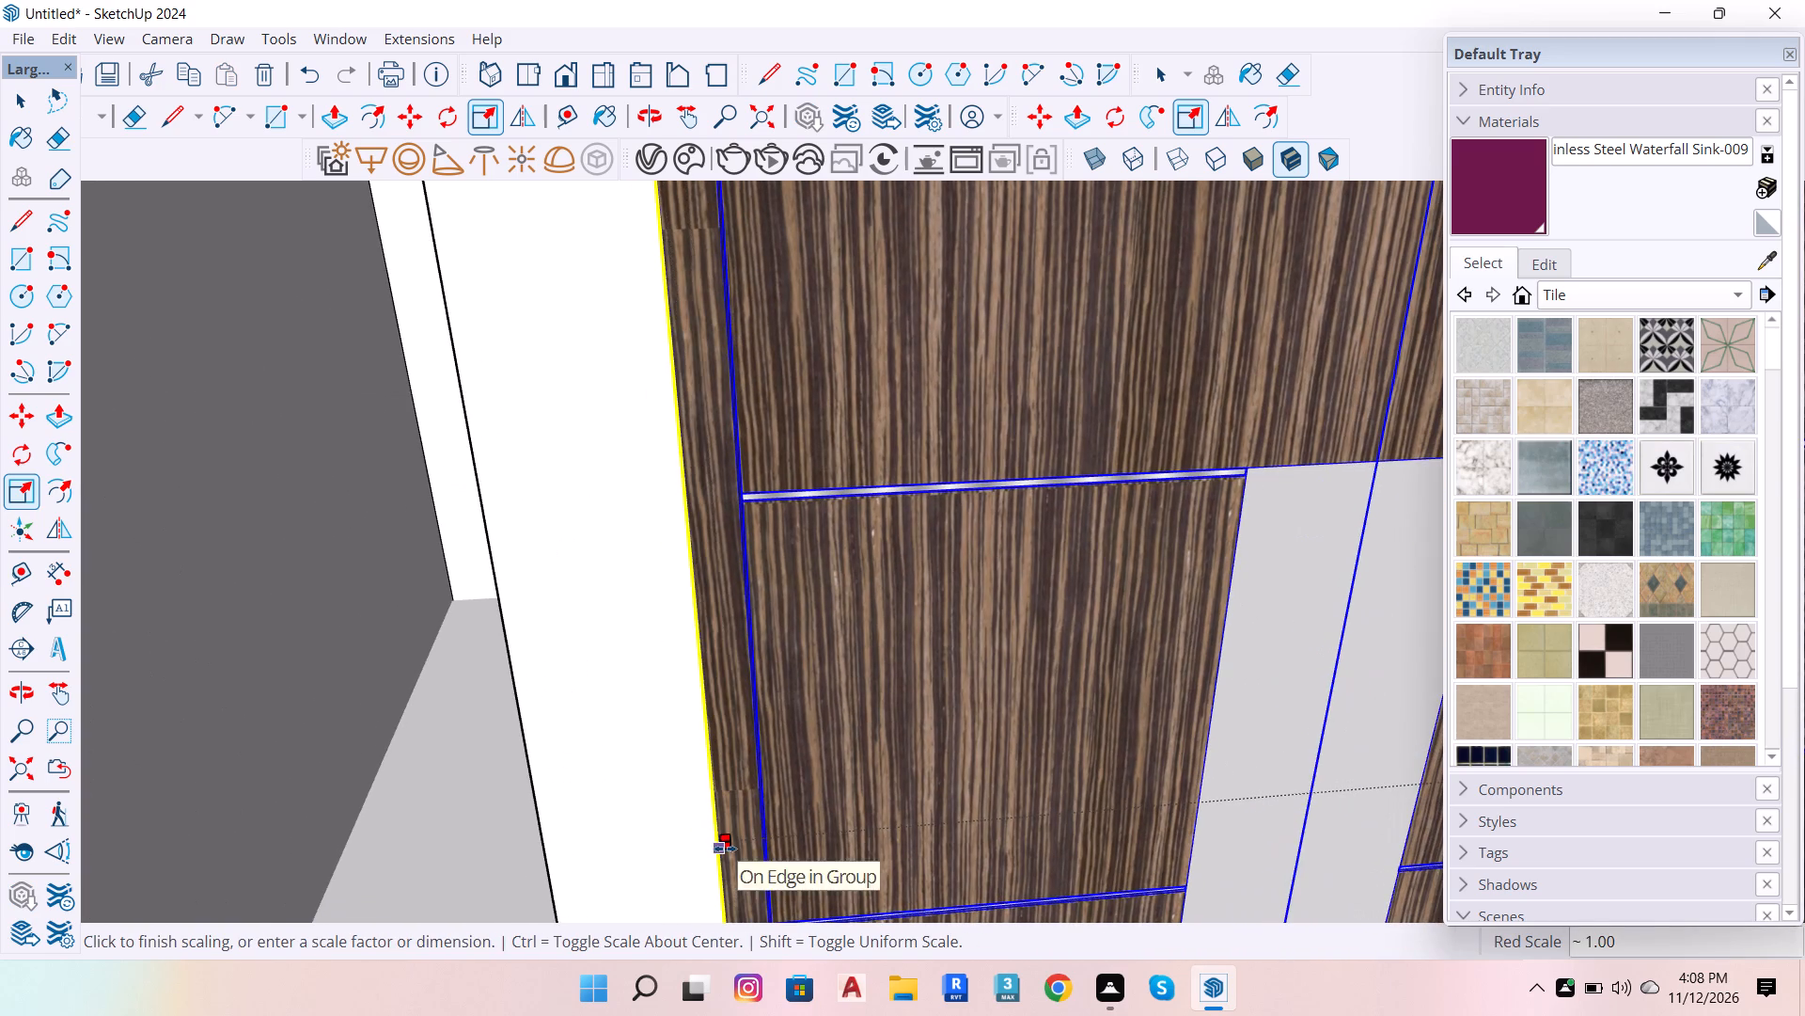
pyautogui.click(725, 849)
pyautogui.scroll(-14, 641, 846)
pyautogui.press('space')
pyautogui.click(484, 768)
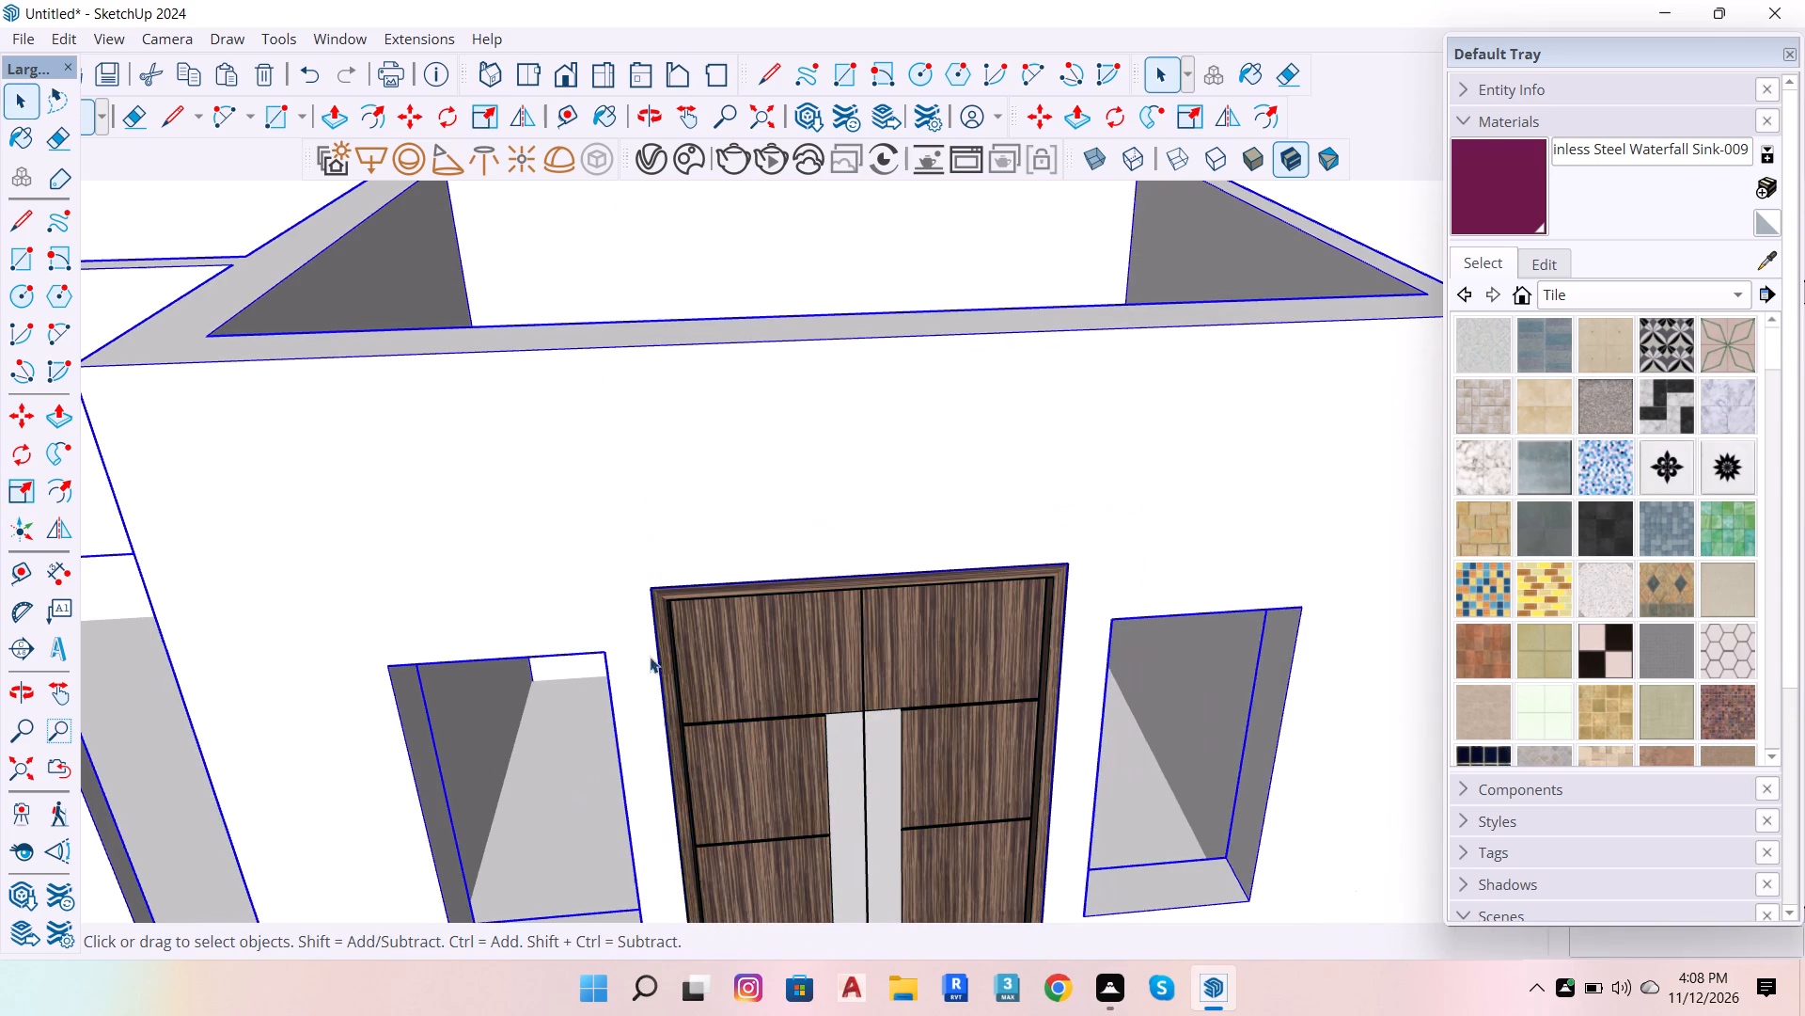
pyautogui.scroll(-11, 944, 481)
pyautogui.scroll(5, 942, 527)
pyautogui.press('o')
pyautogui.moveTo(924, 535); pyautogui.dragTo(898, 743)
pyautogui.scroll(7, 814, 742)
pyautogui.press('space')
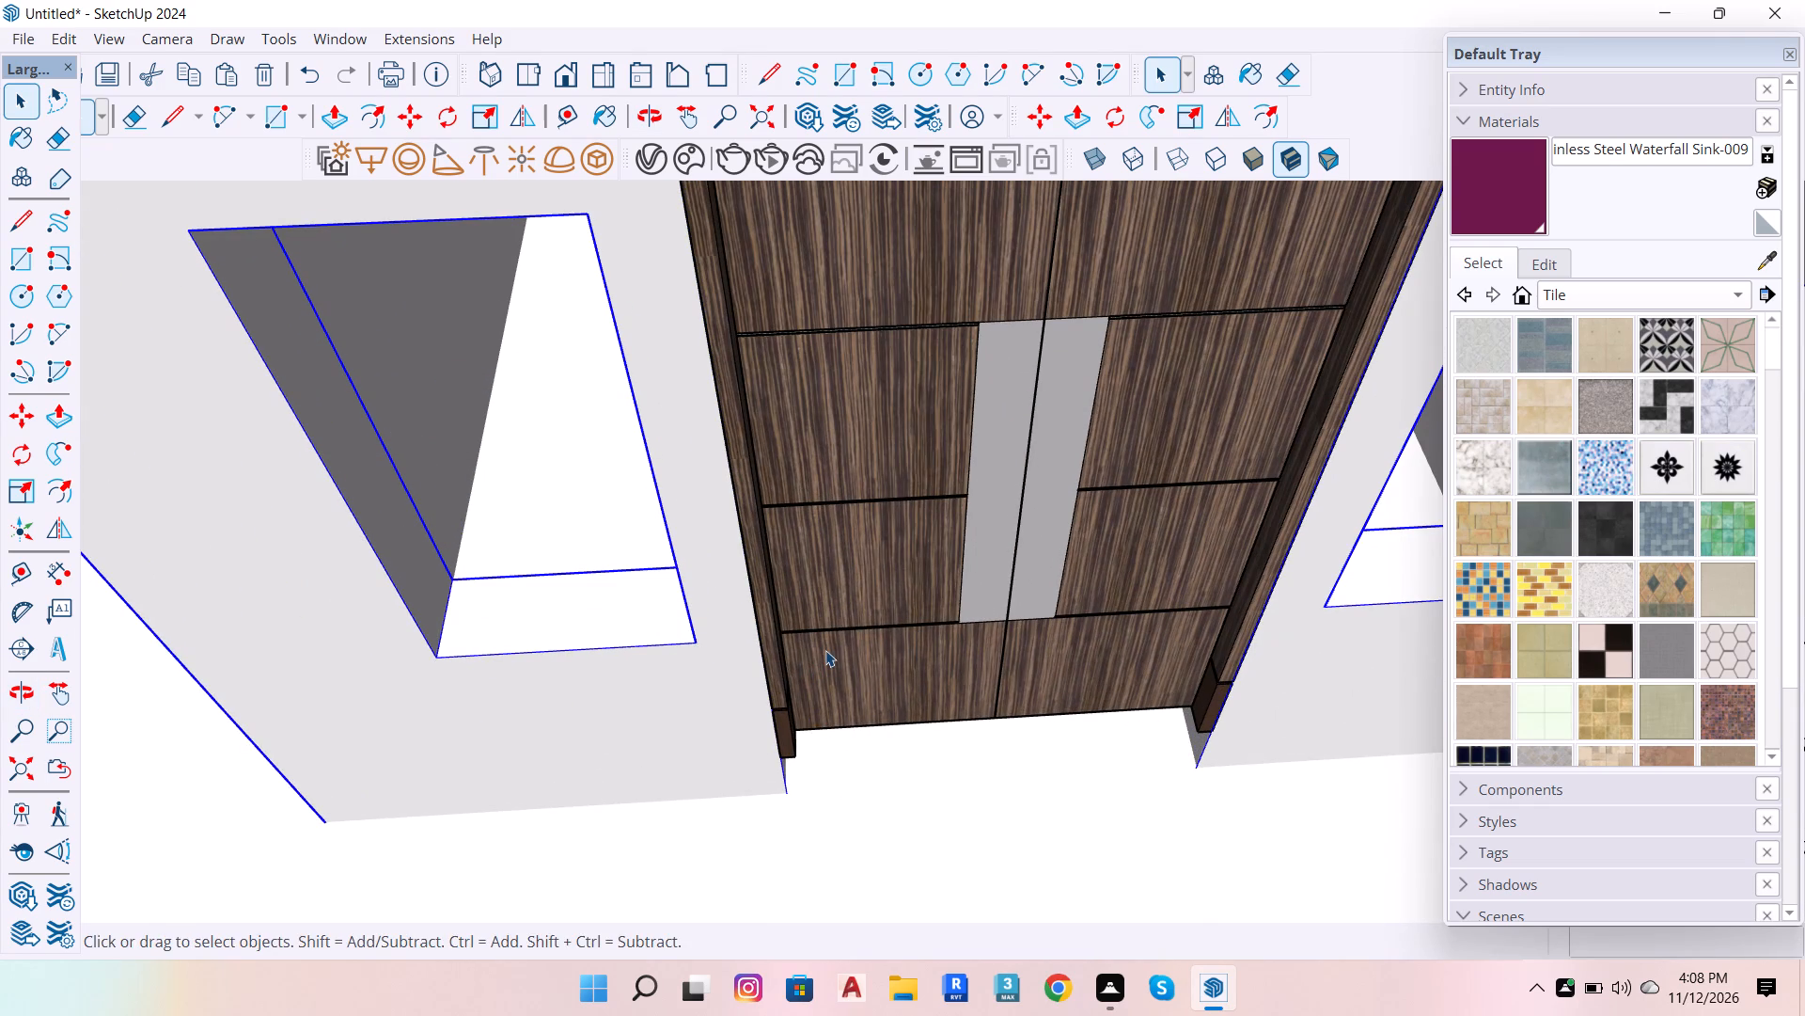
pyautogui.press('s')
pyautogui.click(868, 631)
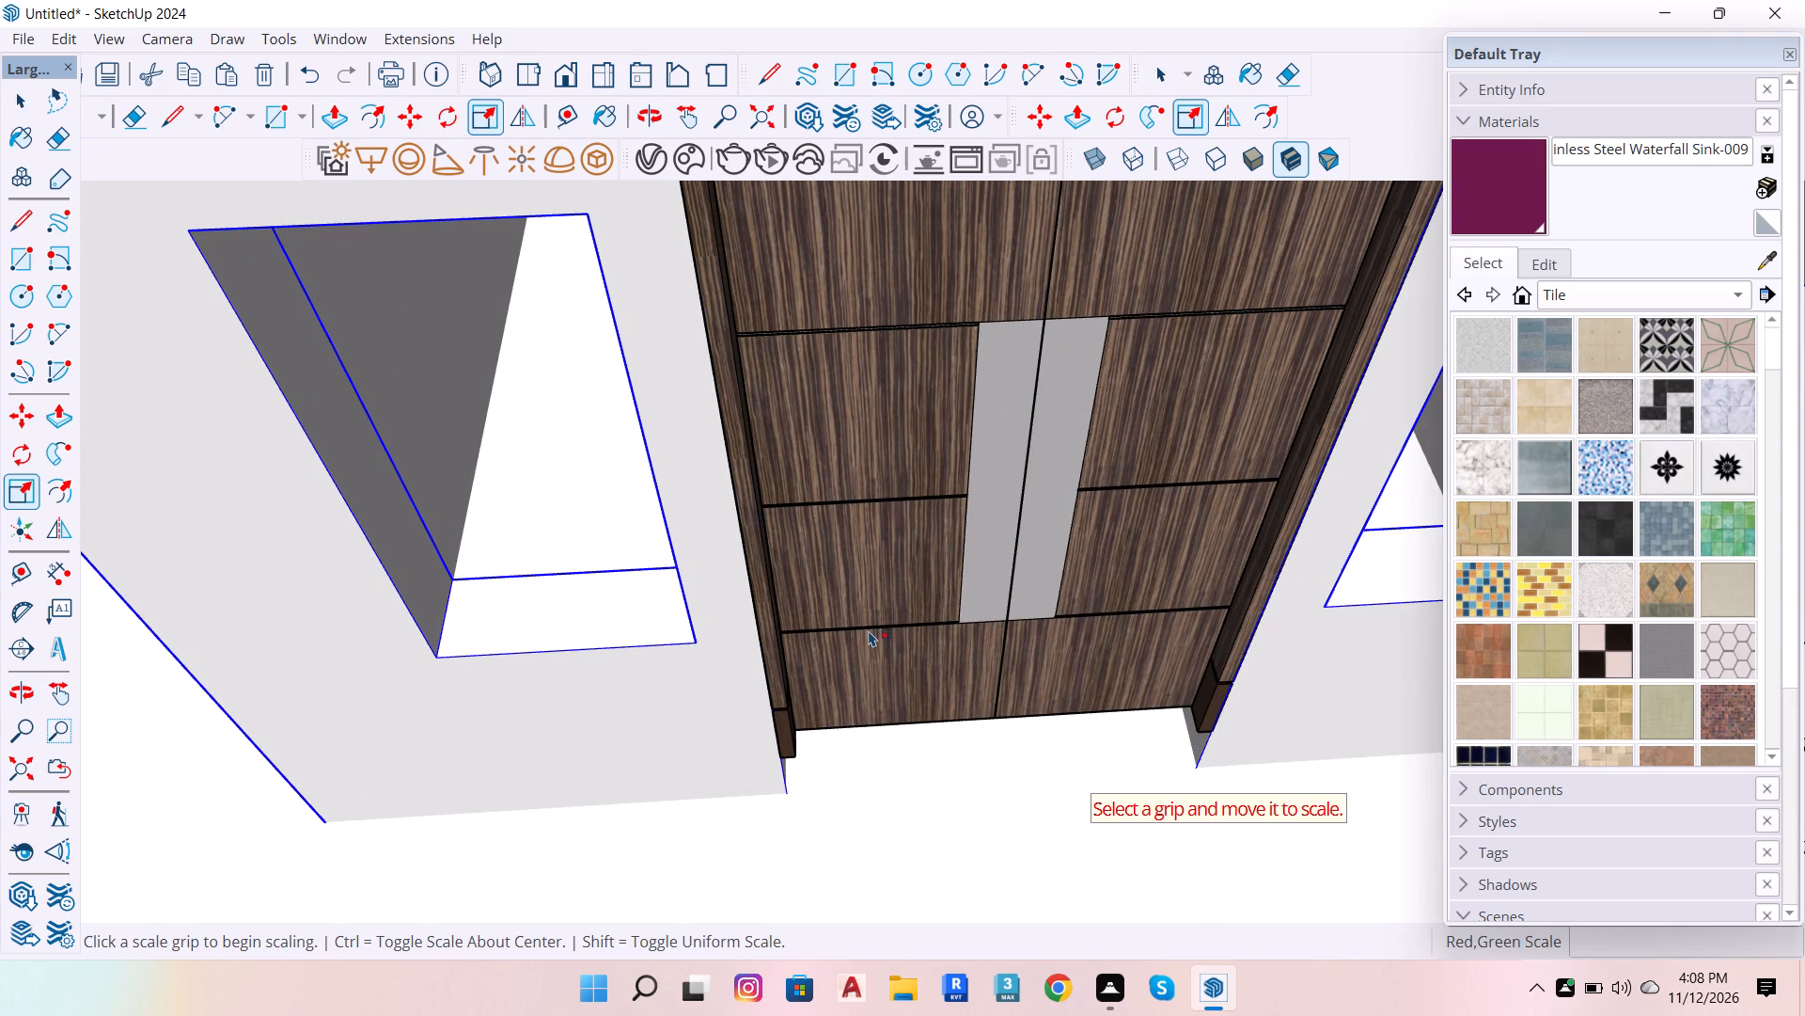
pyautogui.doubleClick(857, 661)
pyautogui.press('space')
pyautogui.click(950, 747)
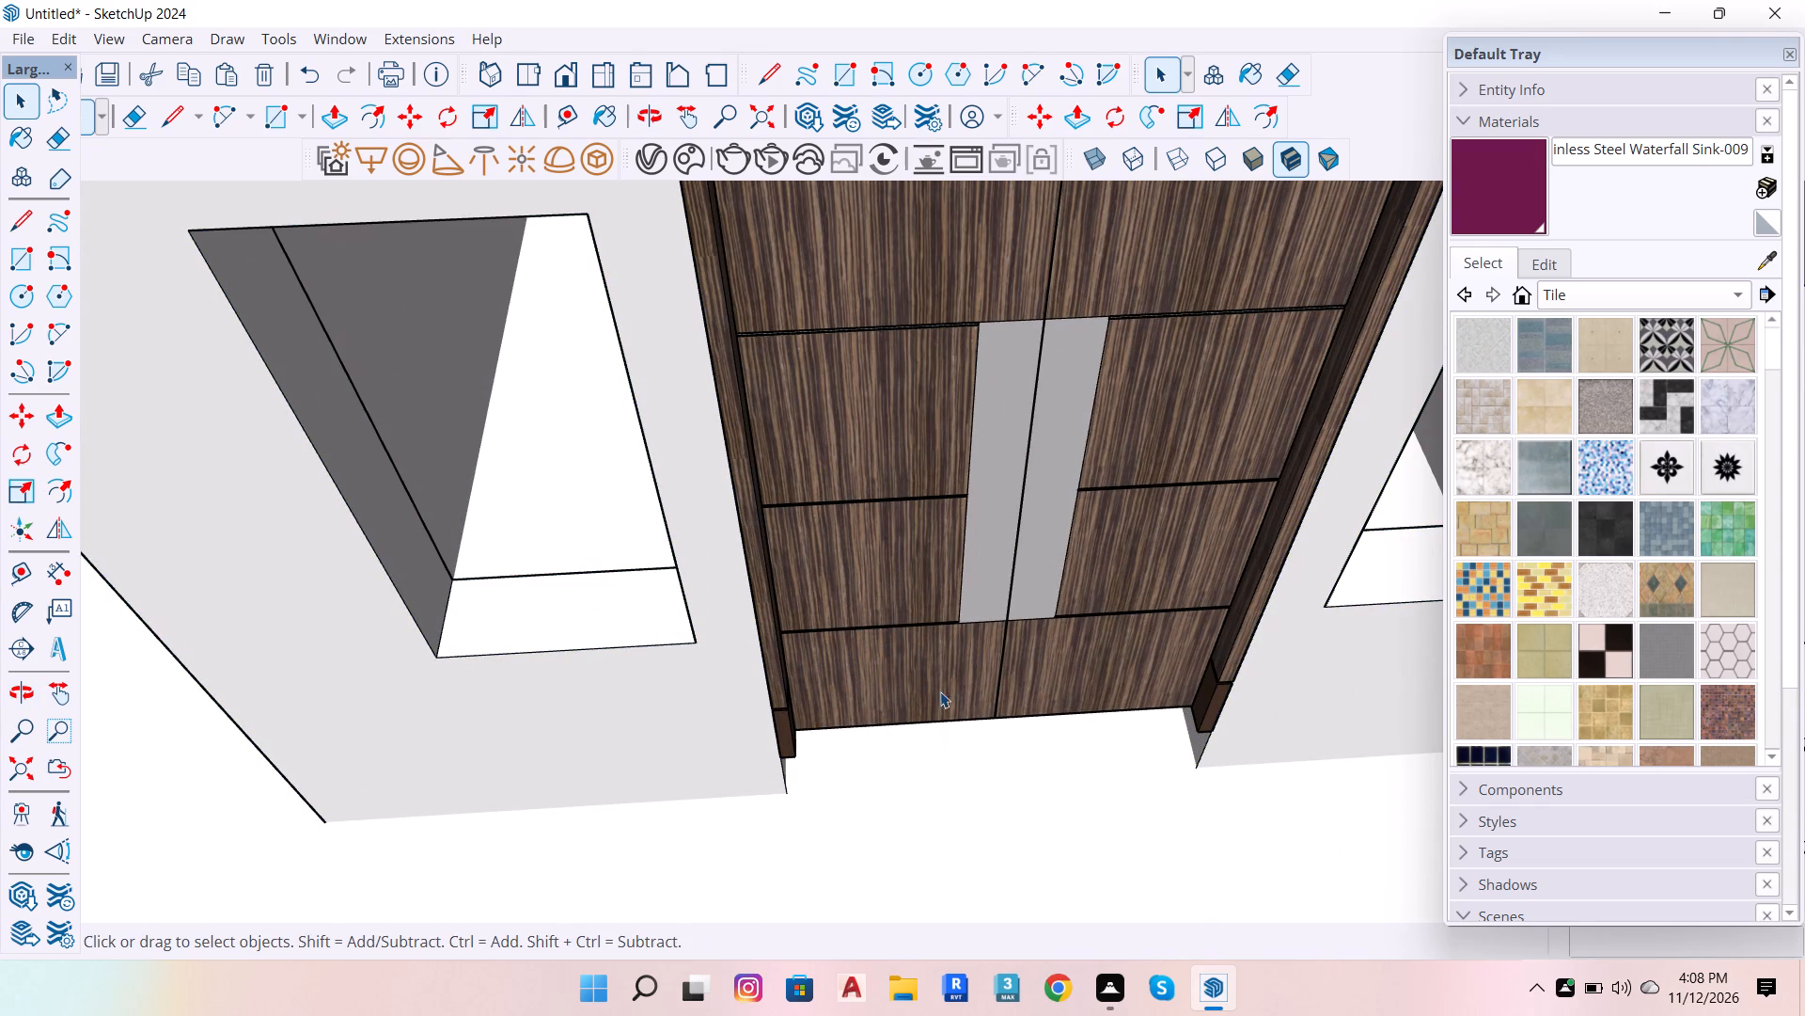
# Scale the double door's height from its bottom edge down to the opening's bottom corner, by a factor of about 1.10, and deselect it.
pyautogui.click(918, 608)
pyautogui.press('s')
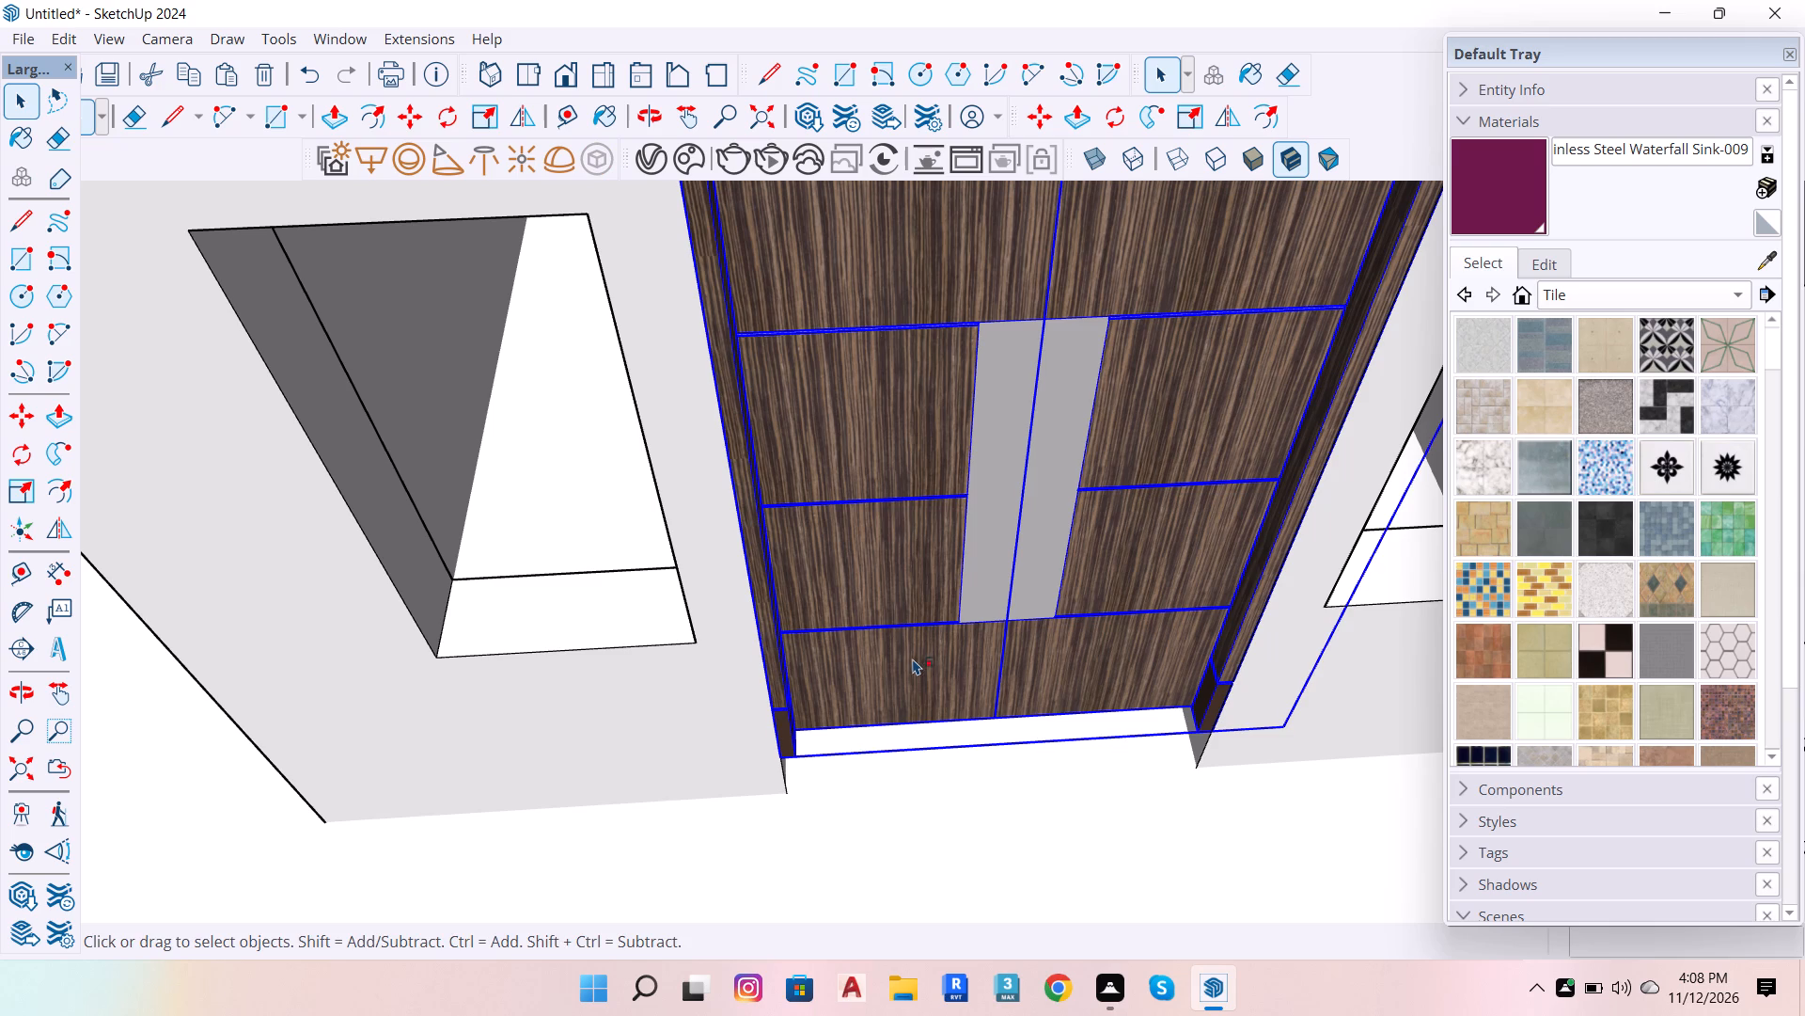
pyautogui.click(1029, 718)
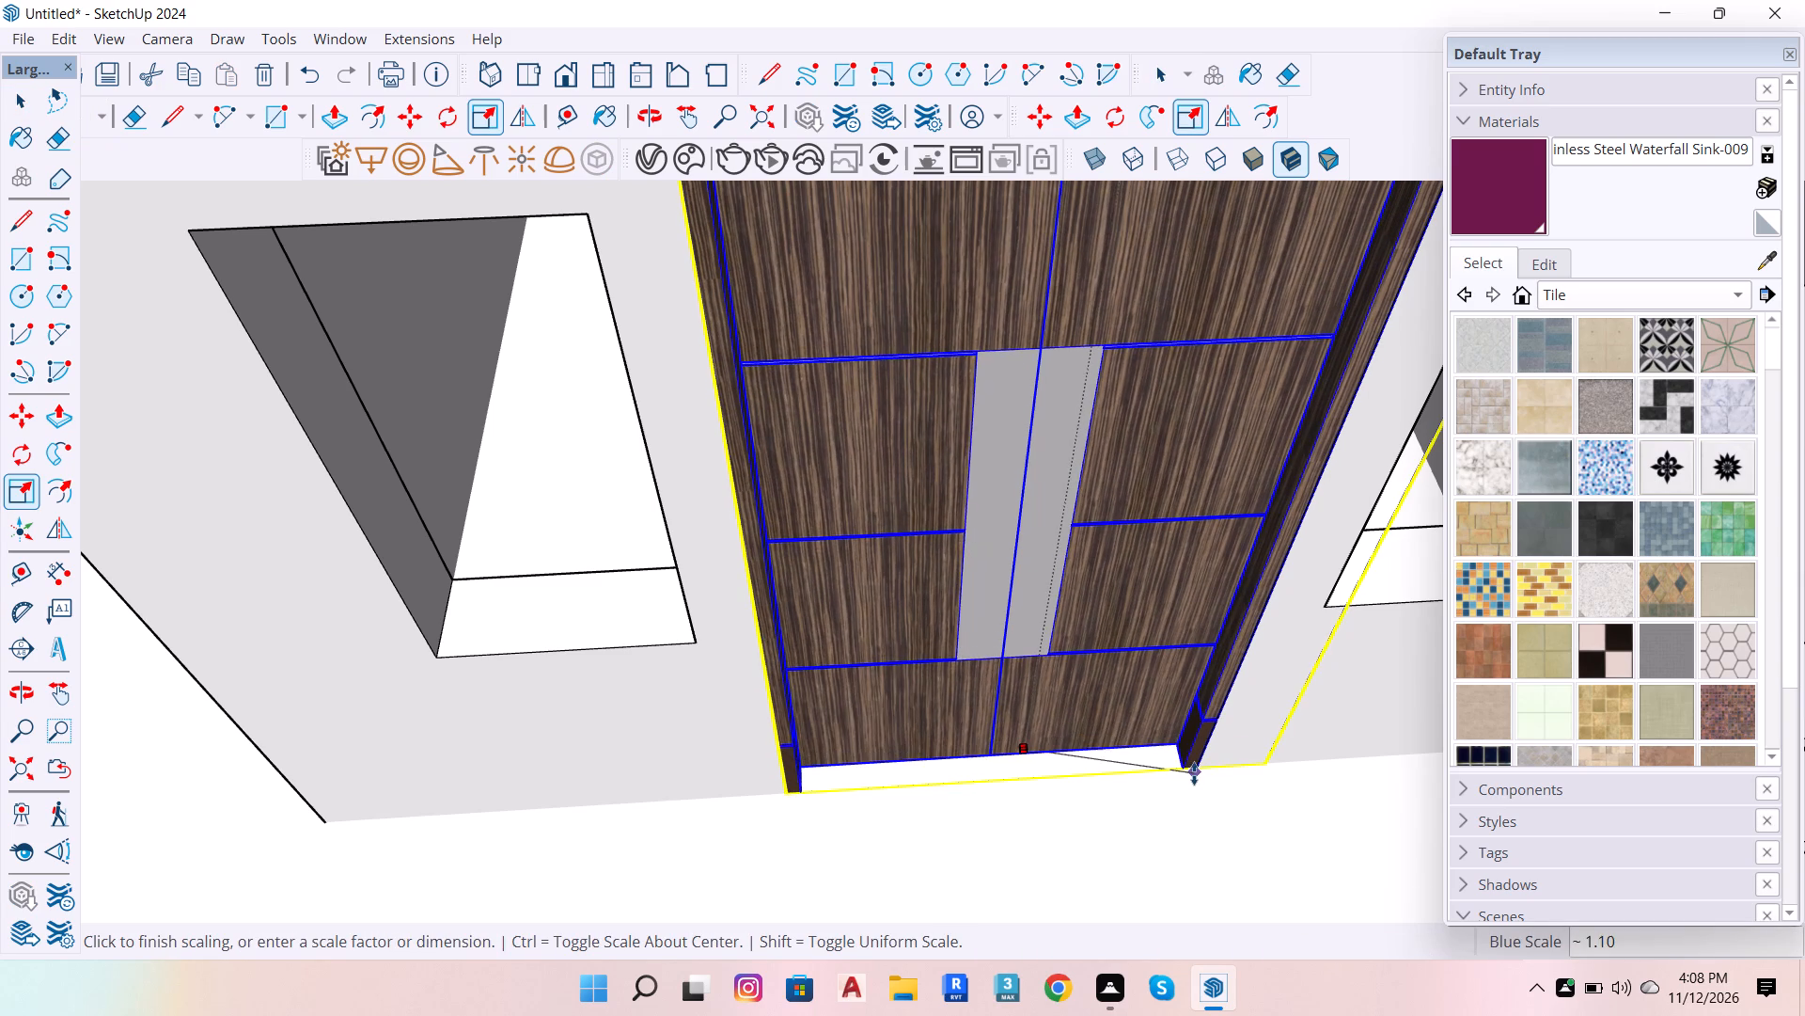
pyautogui.click(1194, 773)
pyautogui.scroll(-6, 1069, 738)
pyautogui.press('space')
pyautogui.scroll(-7, 1059, 732)
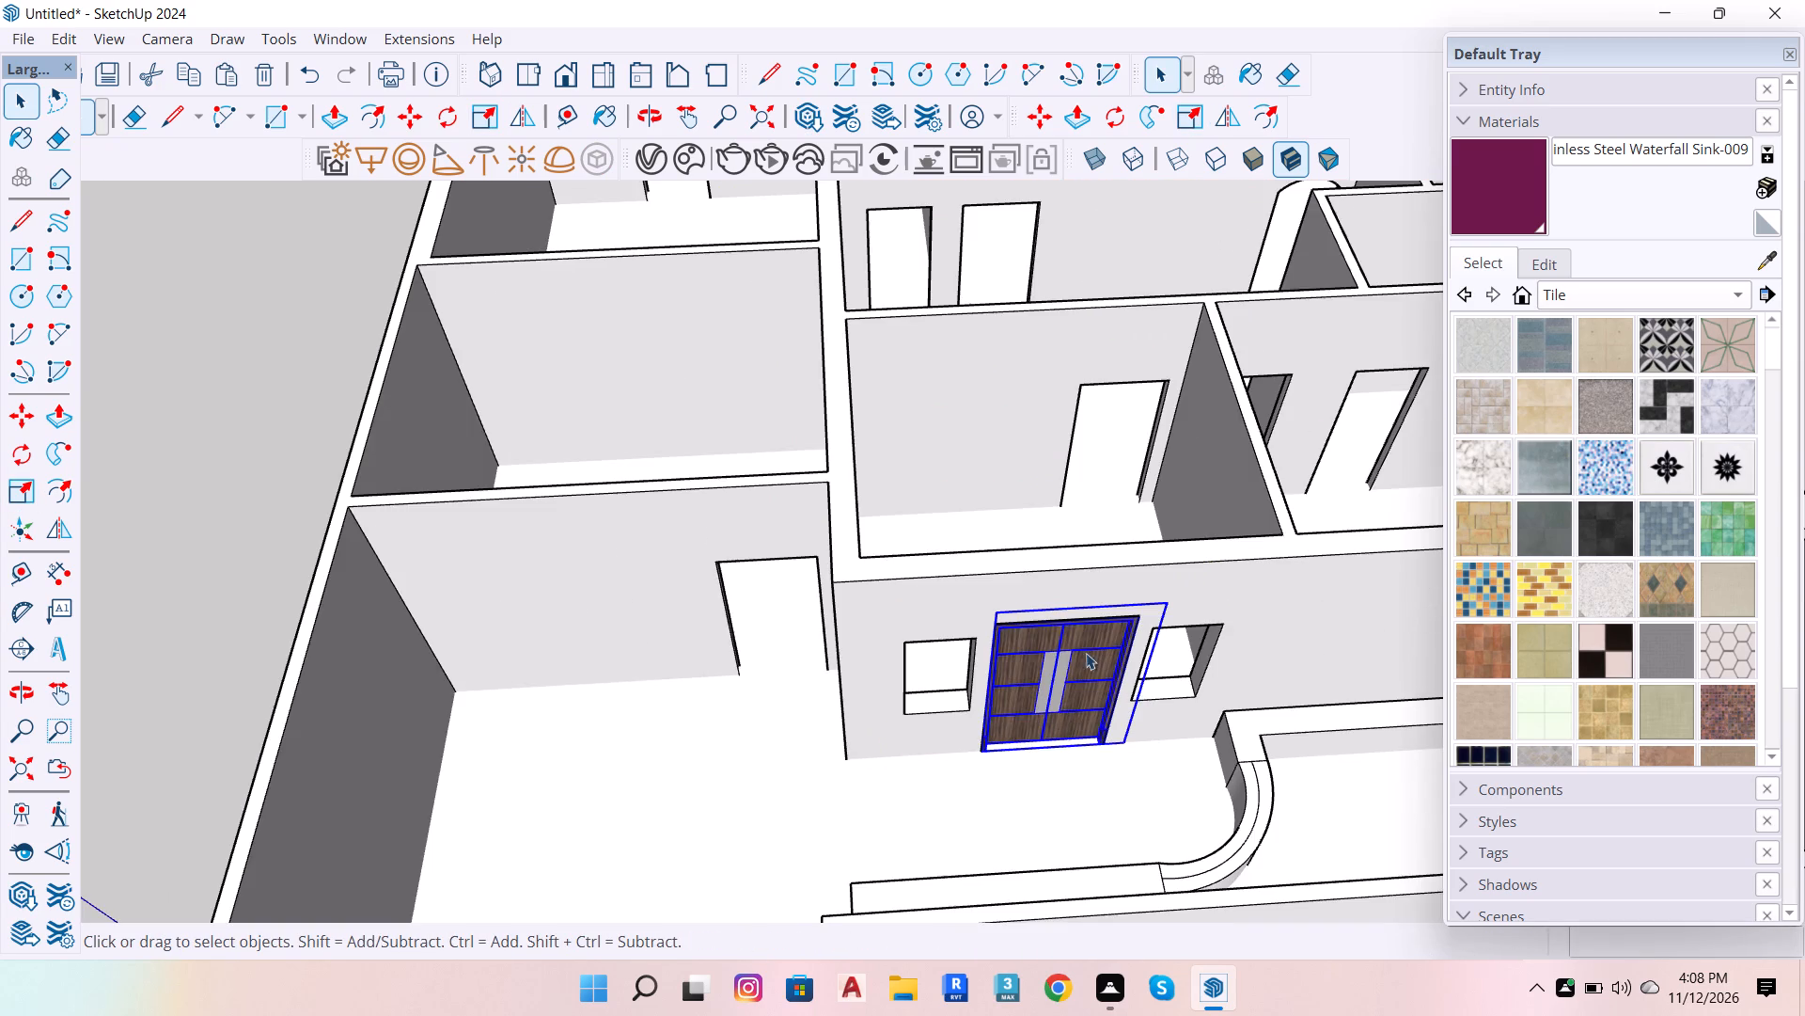
pyautogui.scroll(-7, 1044, 615)
pyautogui.click(480, 482)
# Examine the double door's fit in its opening from the front of the house and from the room behind it.
pyautogui.scroll(6, 1037, 751)
pyautogui.scroll(6, 1093, 638)
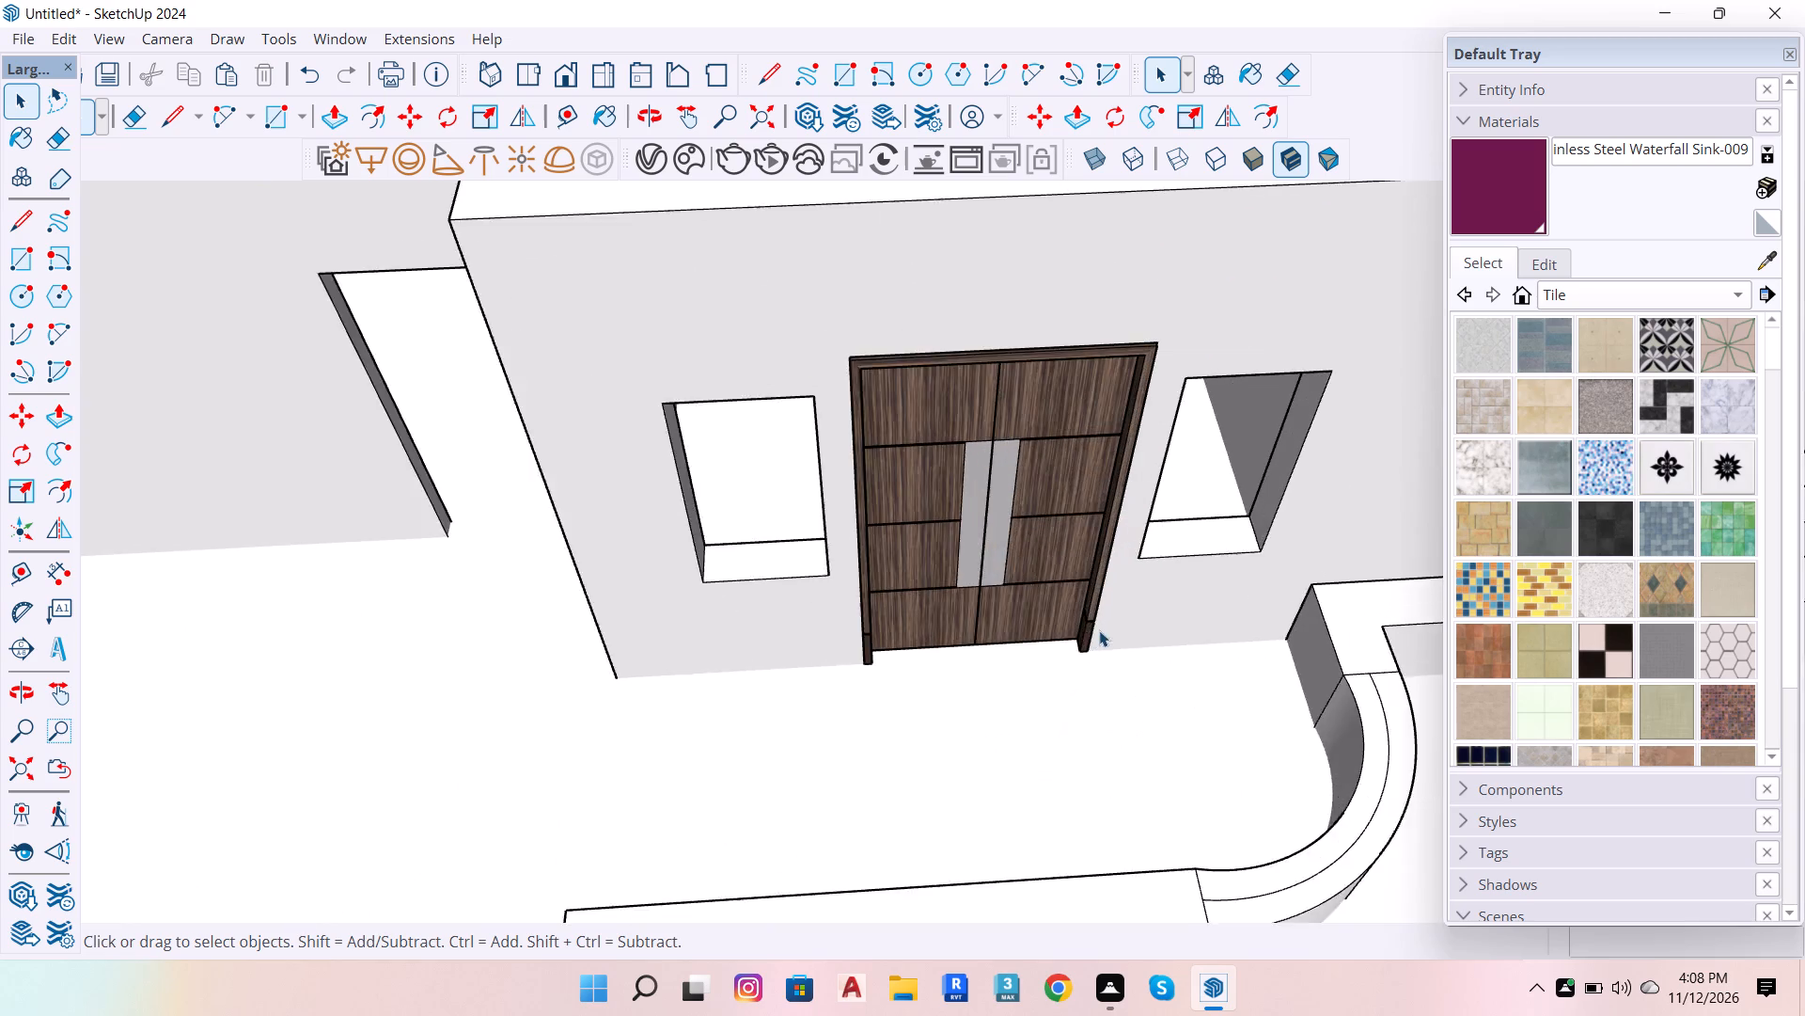
pyautogui.scroll(10, 1099, 630)
pyautogui.scroll(-7, 815, 493)
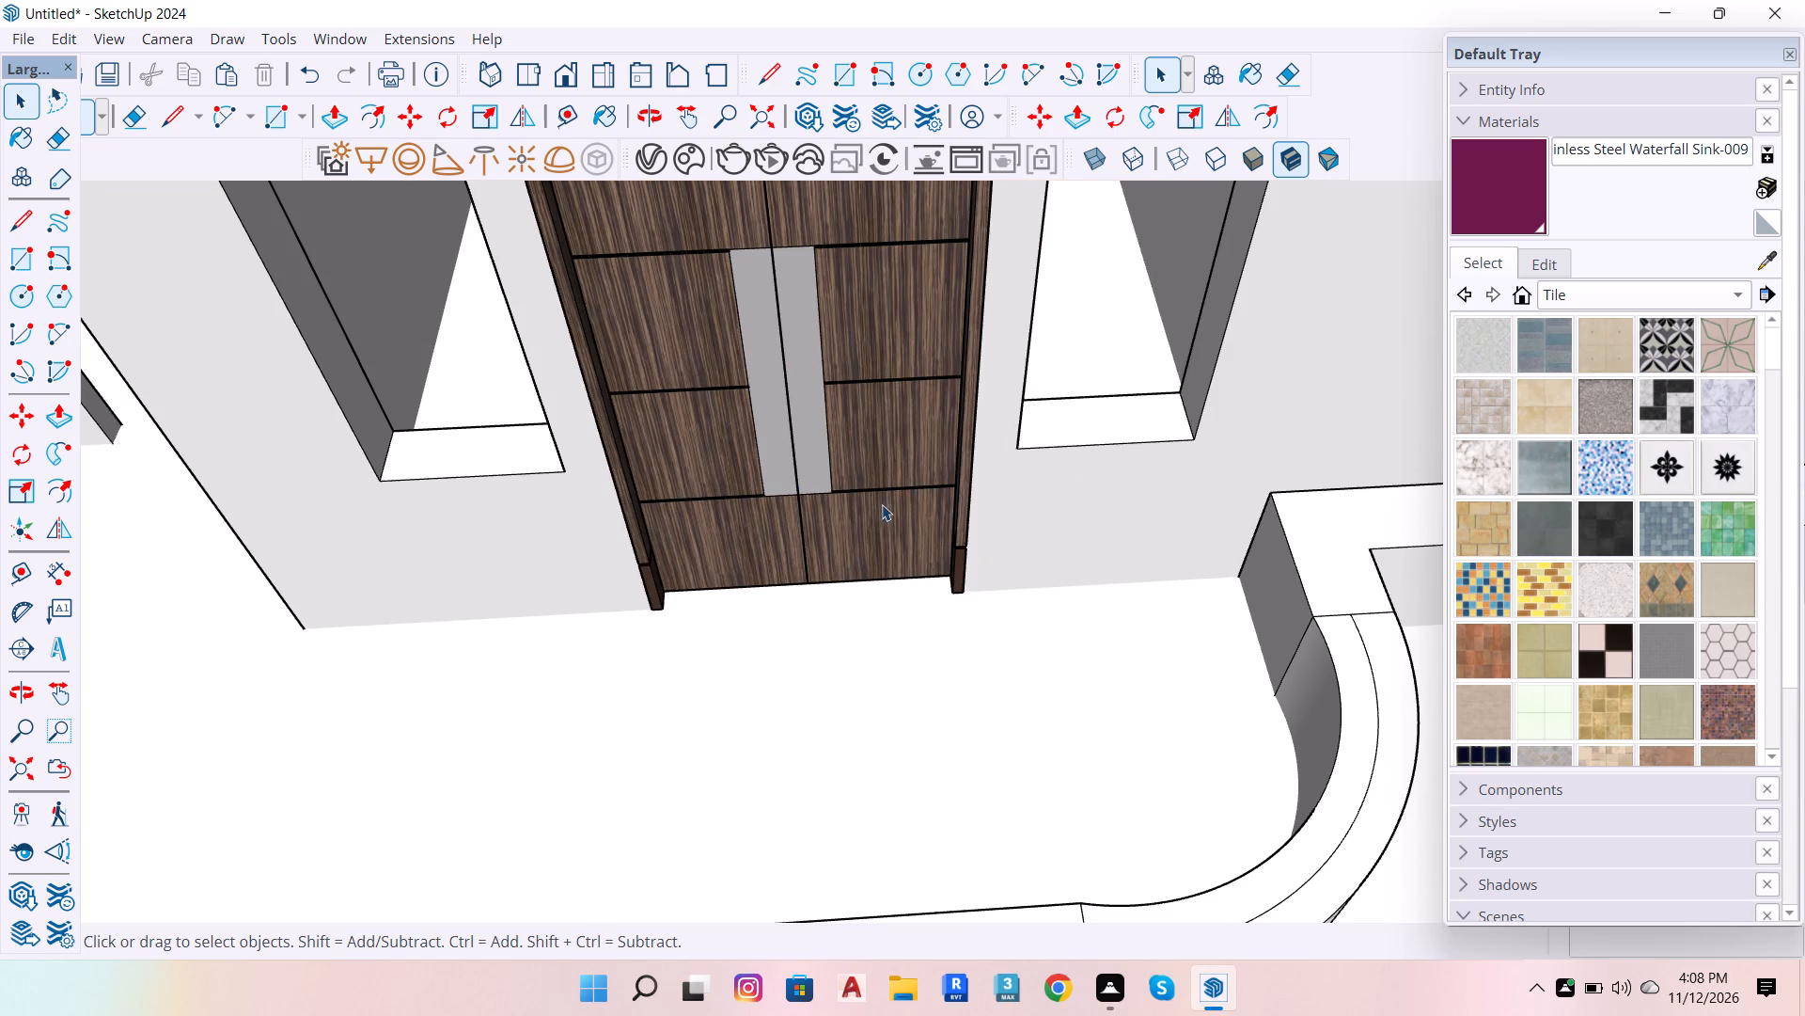
pyautogui.press('o')
pyautogui.moveTo(890, 505); pyautogui.dragTo(1689, 286)
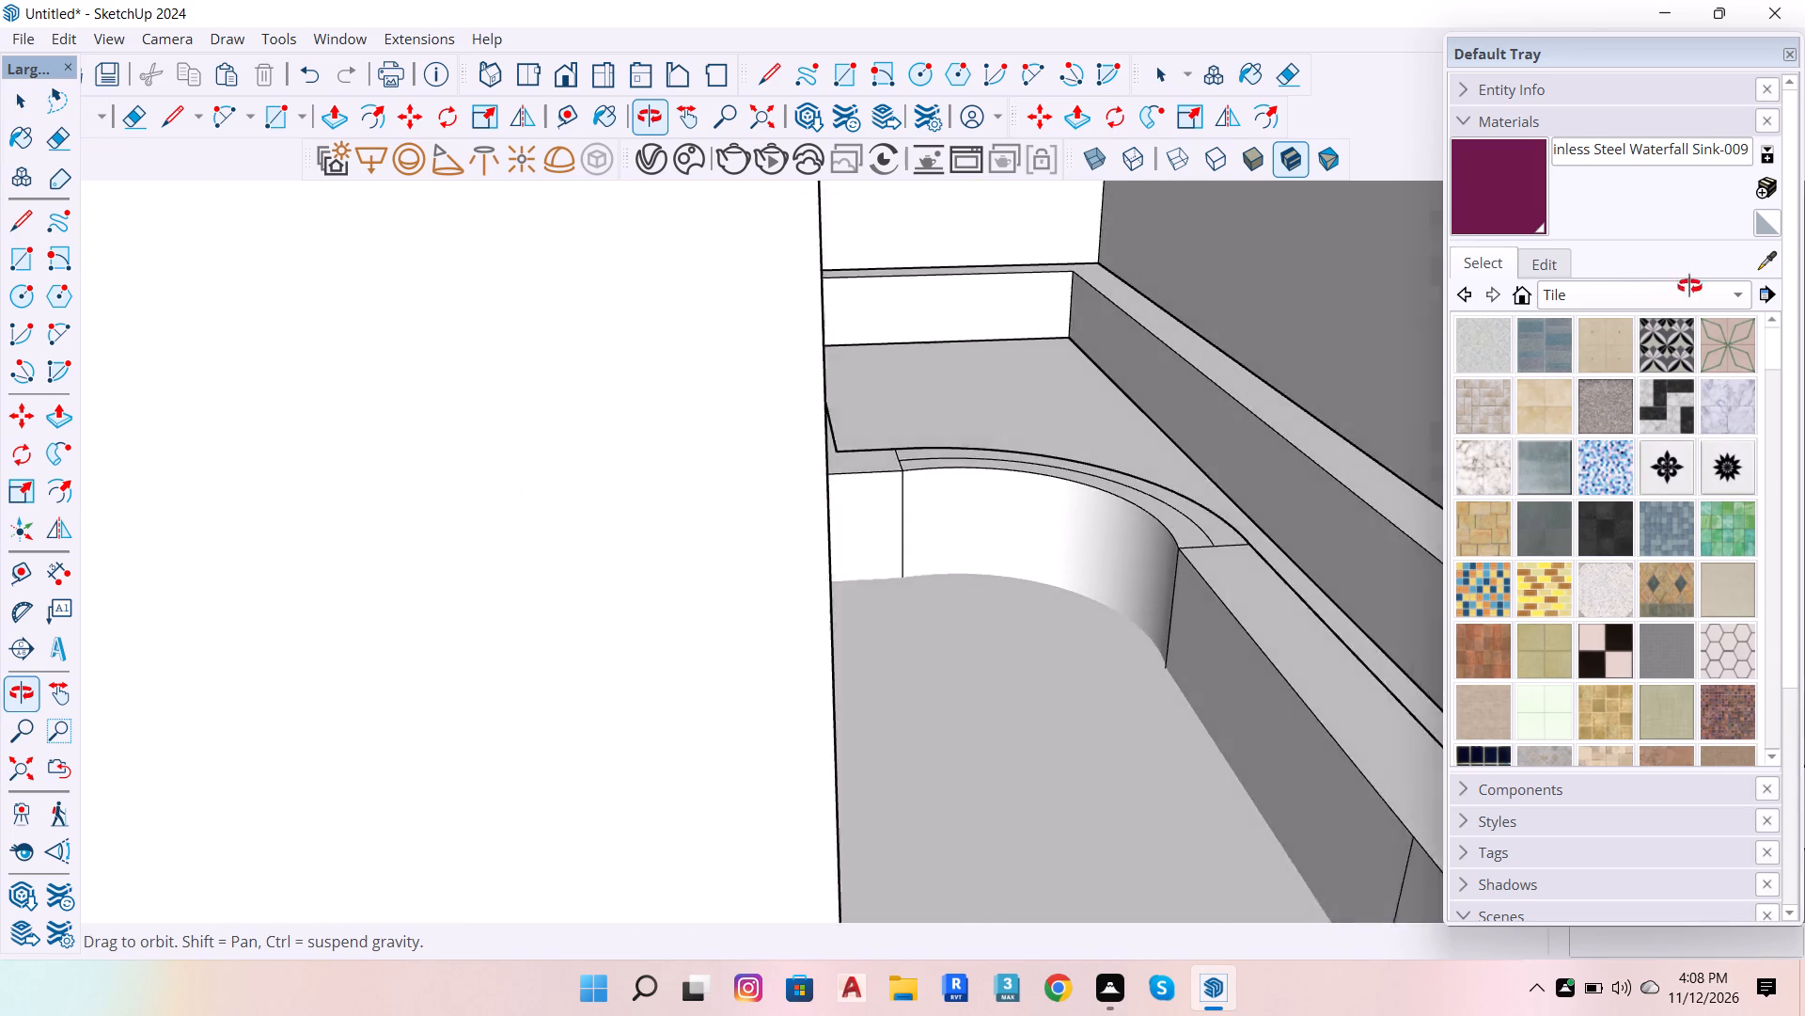
pyautogui.moveTo(1689, 286); pyautogui.dragTo(1696, 287)
pyautogui.scroll(-20, 1064, 477)
pyautogui.scroll(-2, 1064, 477)
pyautogui.moveTo(888, 418); pyautogui.dragTo(1176, 615)
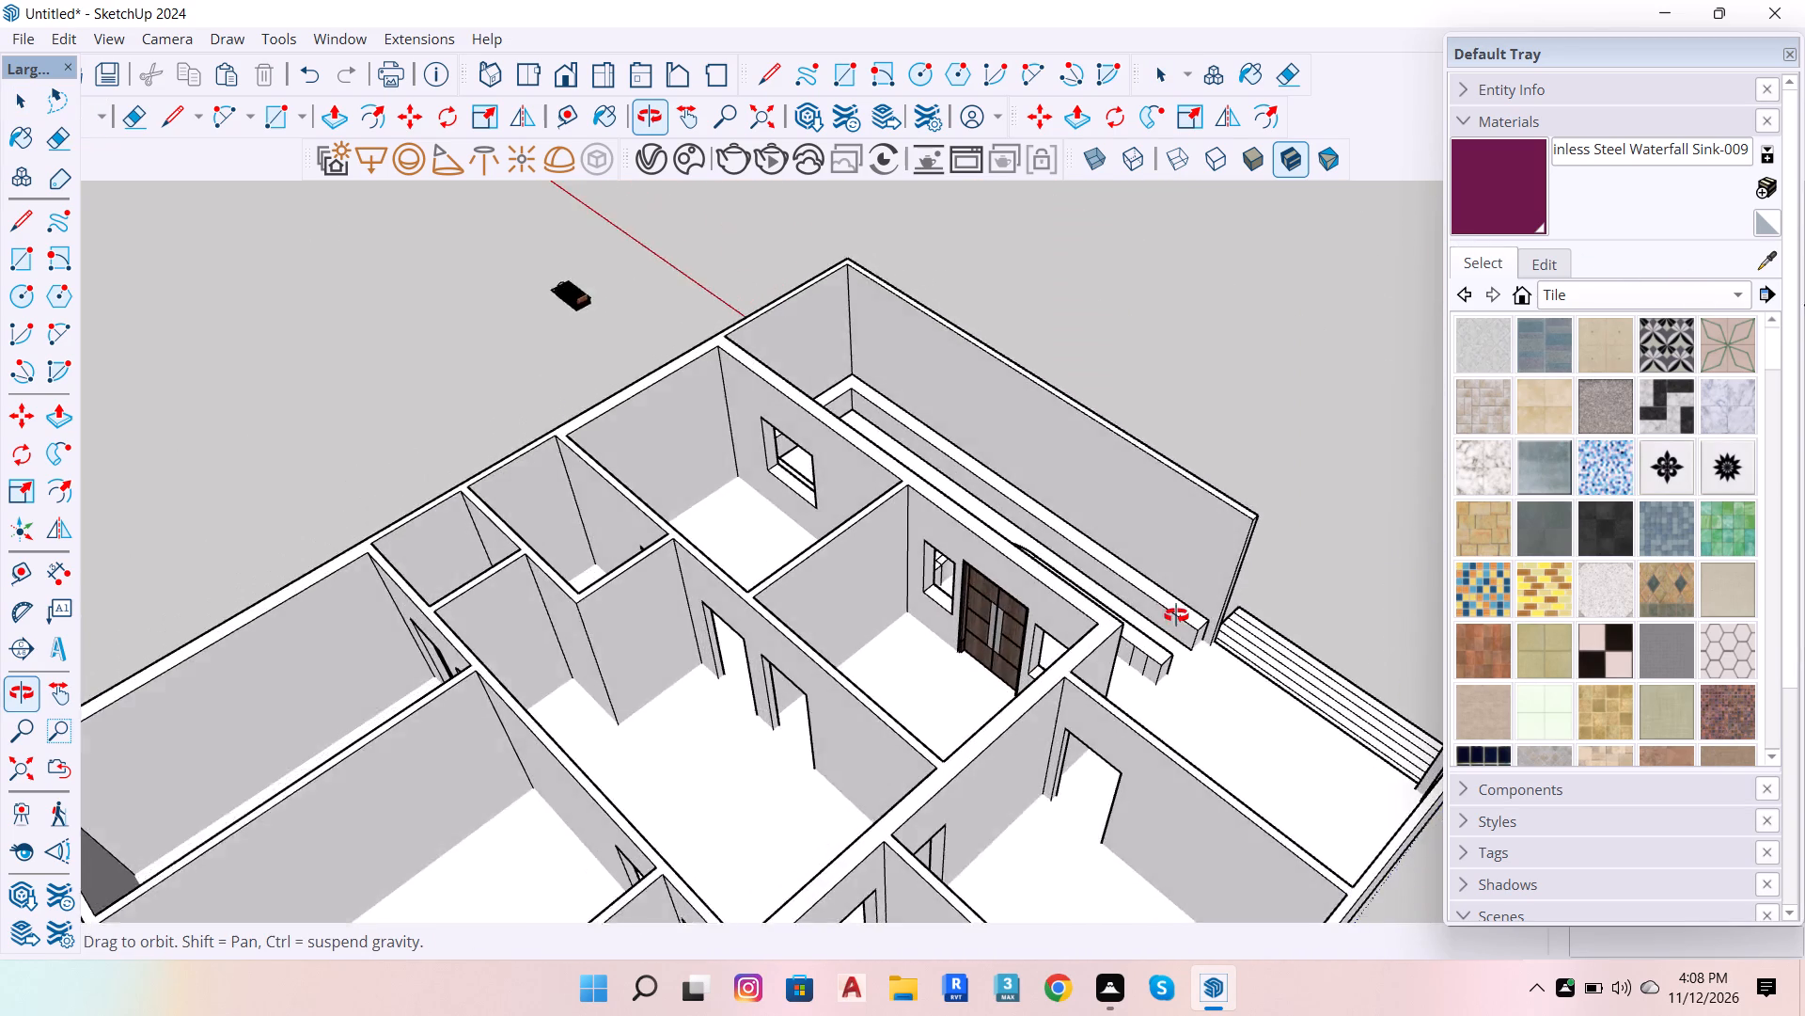
pyautogui.moveTo(1176, 615); pyautogui.dragTo(1171, 619)
pyautogui.scroll(7, 915, 601)
pyautogui.scroll(7, 1017, 628)
pyautogui.scroll(7, 1058, 786)
pyautogui.moveTo(950, 595); pyautogui.dragTo(1037, 541)
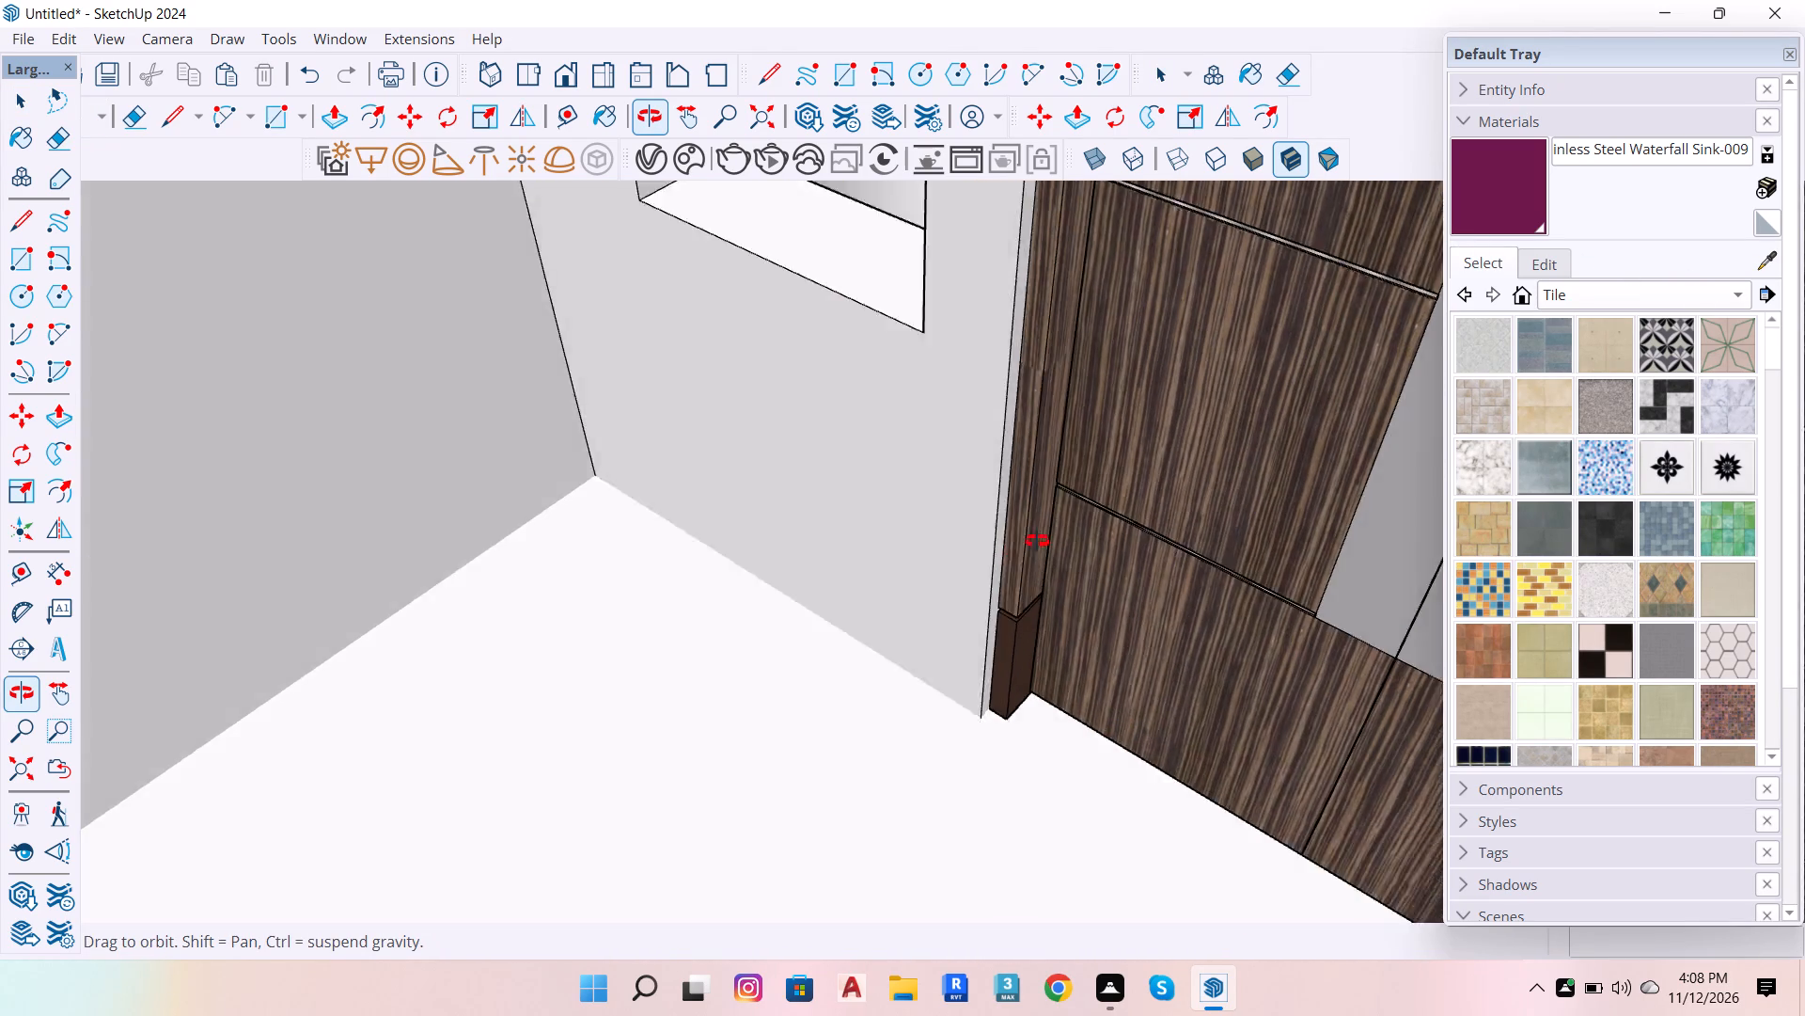
pyautogui.moveTo(1037, 541); pyautogui.dragTo(994, 582)
pyautogui.scroll(-14, 963, 627)
pyautogui.scroll(5, 1154, 594)
pyautogui.moveTo(1148, 520); pyautogui.dragTo(966, 582)
pyautogui.scroll(-4, 940, 569)
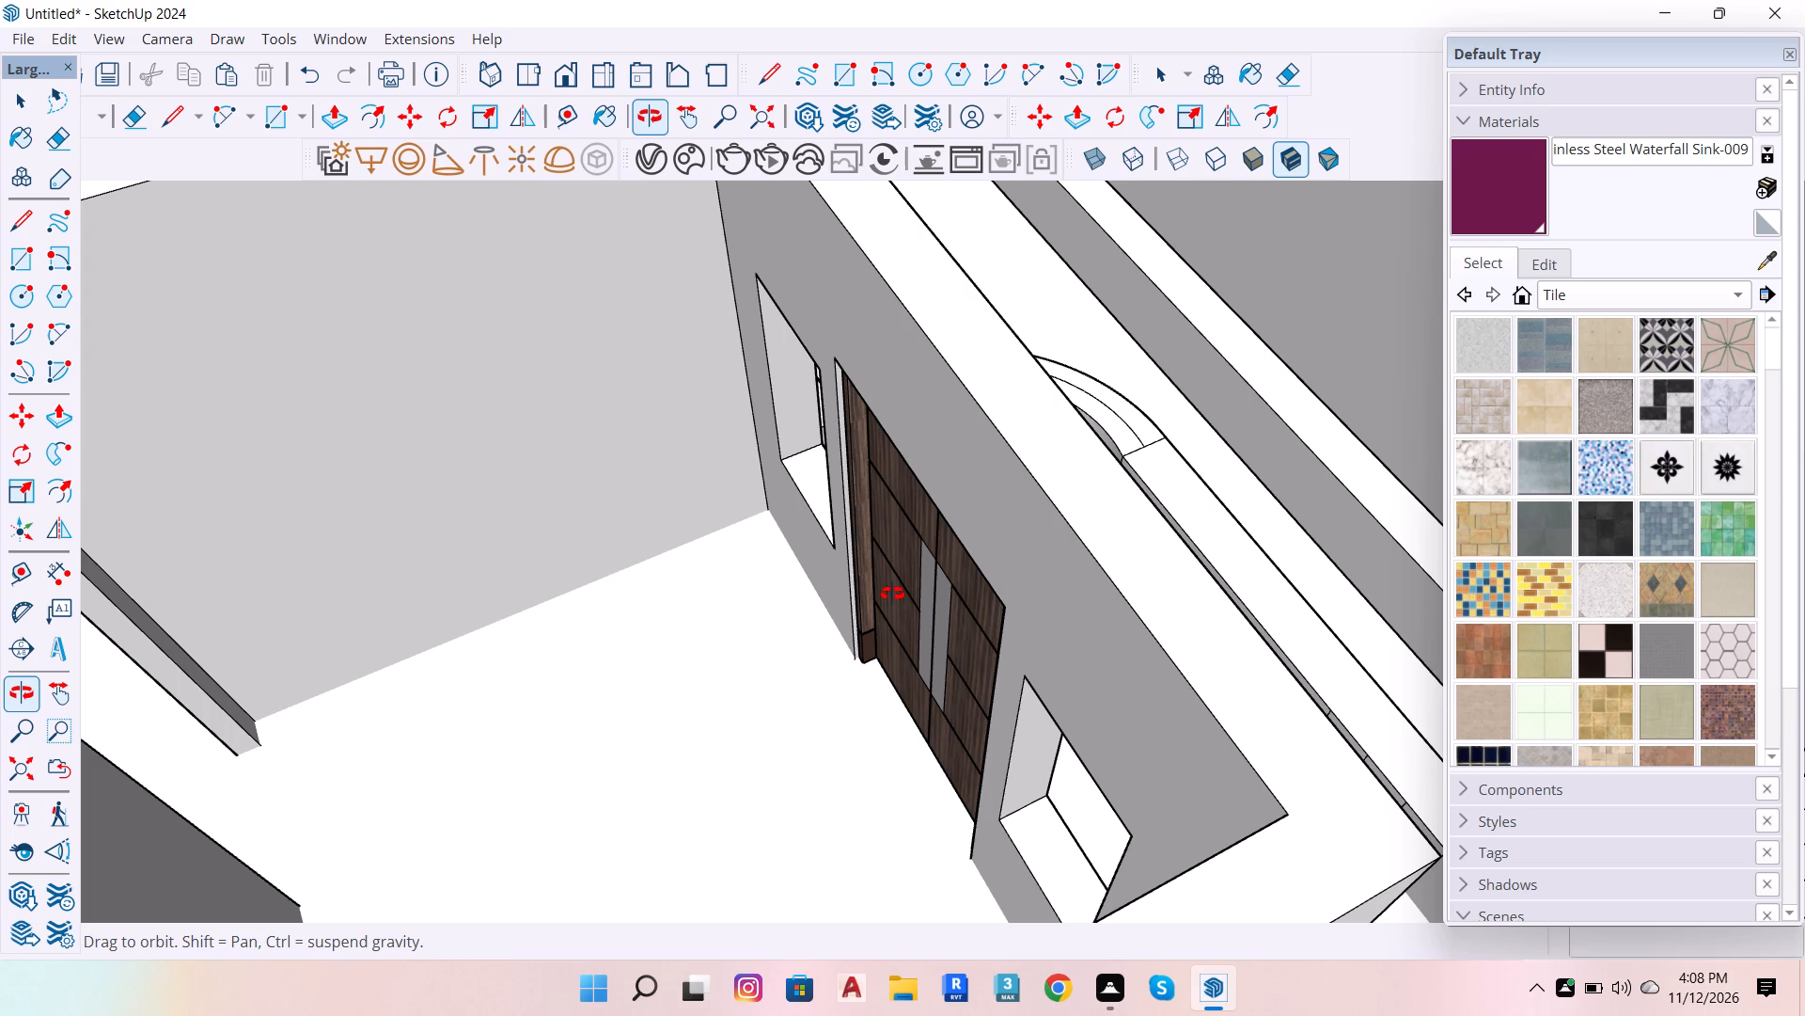
pyautogui.scroll(-5, 1296, 514)
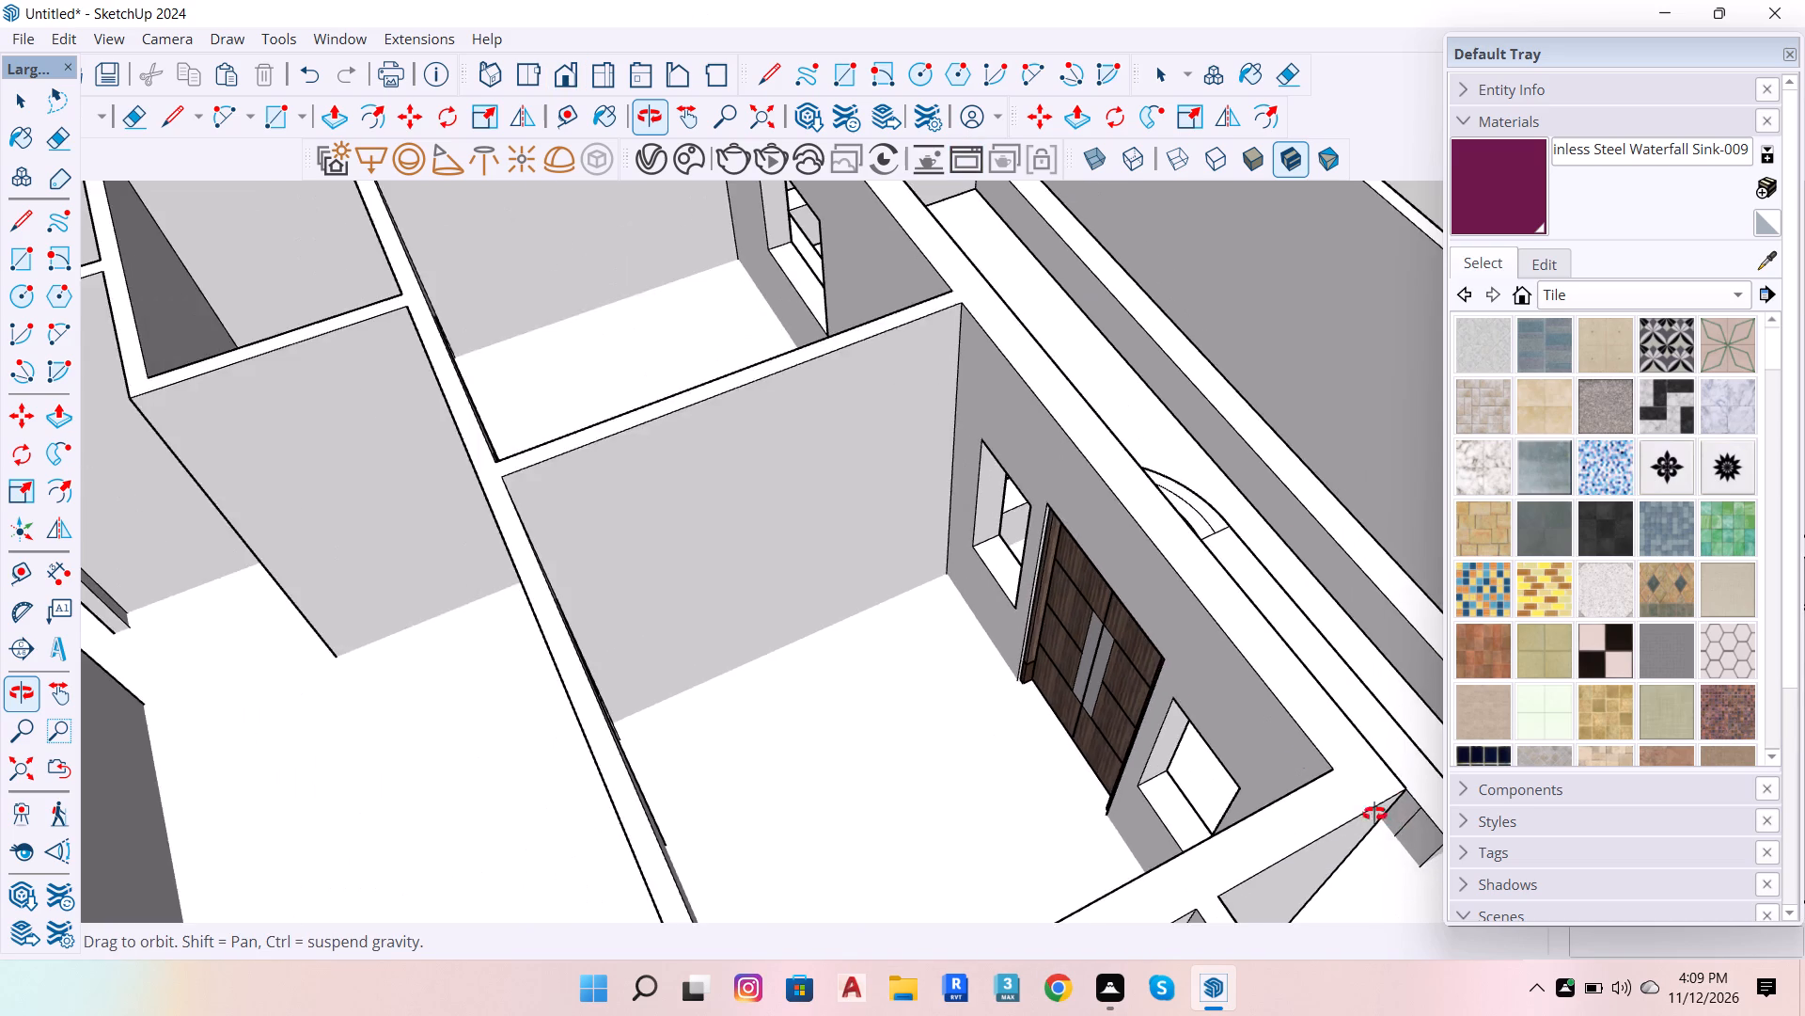
pyautogui.scroll(-5, 1107, 687)
pyautogui.moveTo(1005, 669); pyautogui.dragTo(1258, 612)
pyautogui.scroll(-6, 803, 723)
pyautogui.scroll(-5, 893, 744)
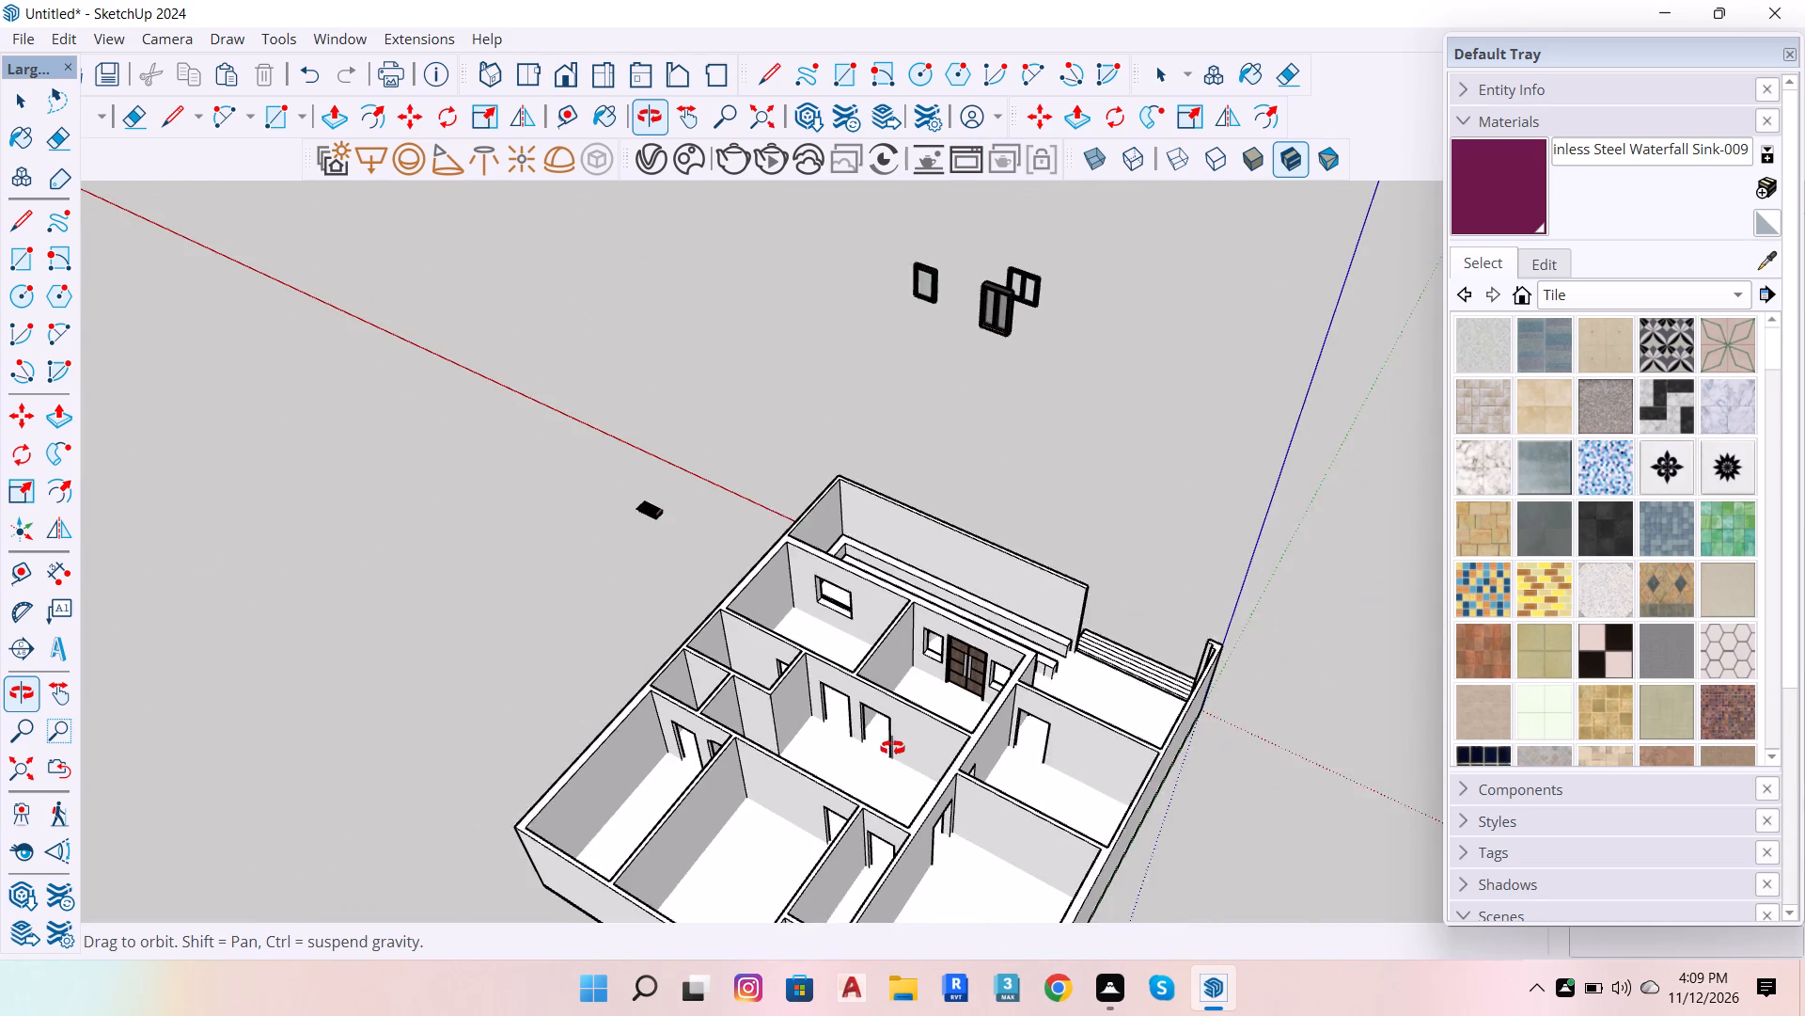
# Move the dark single-pane window by its frame's top corner from outside the house to the area of the double door.
pyautogui.moveTo(1146, 600); pyautogui.dragTo(353, 797)
pyautogui.scroll(3, 1136, 730)
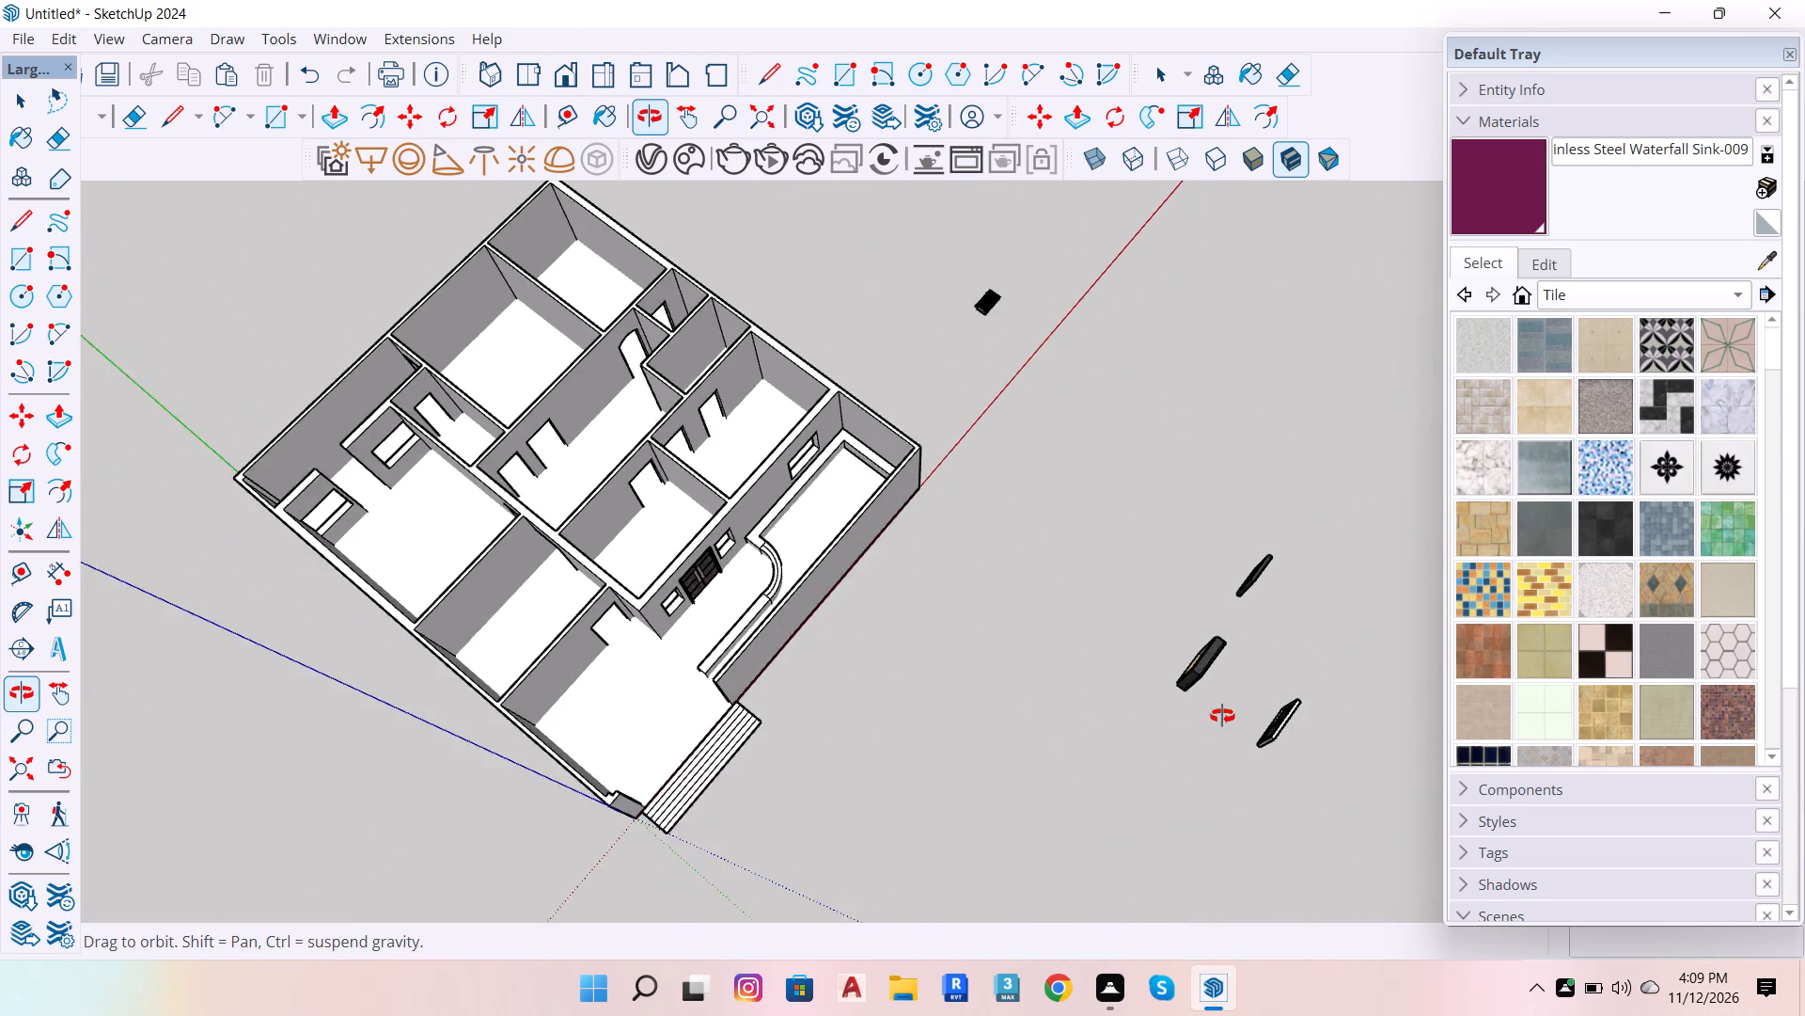
pyautogui.scroll(7, 1222, 716)
pyautogui.moveTo(1284, 633); pyautogui.dragTo(1159, 335)
pyautogui.scroll(5, 1216, 321)
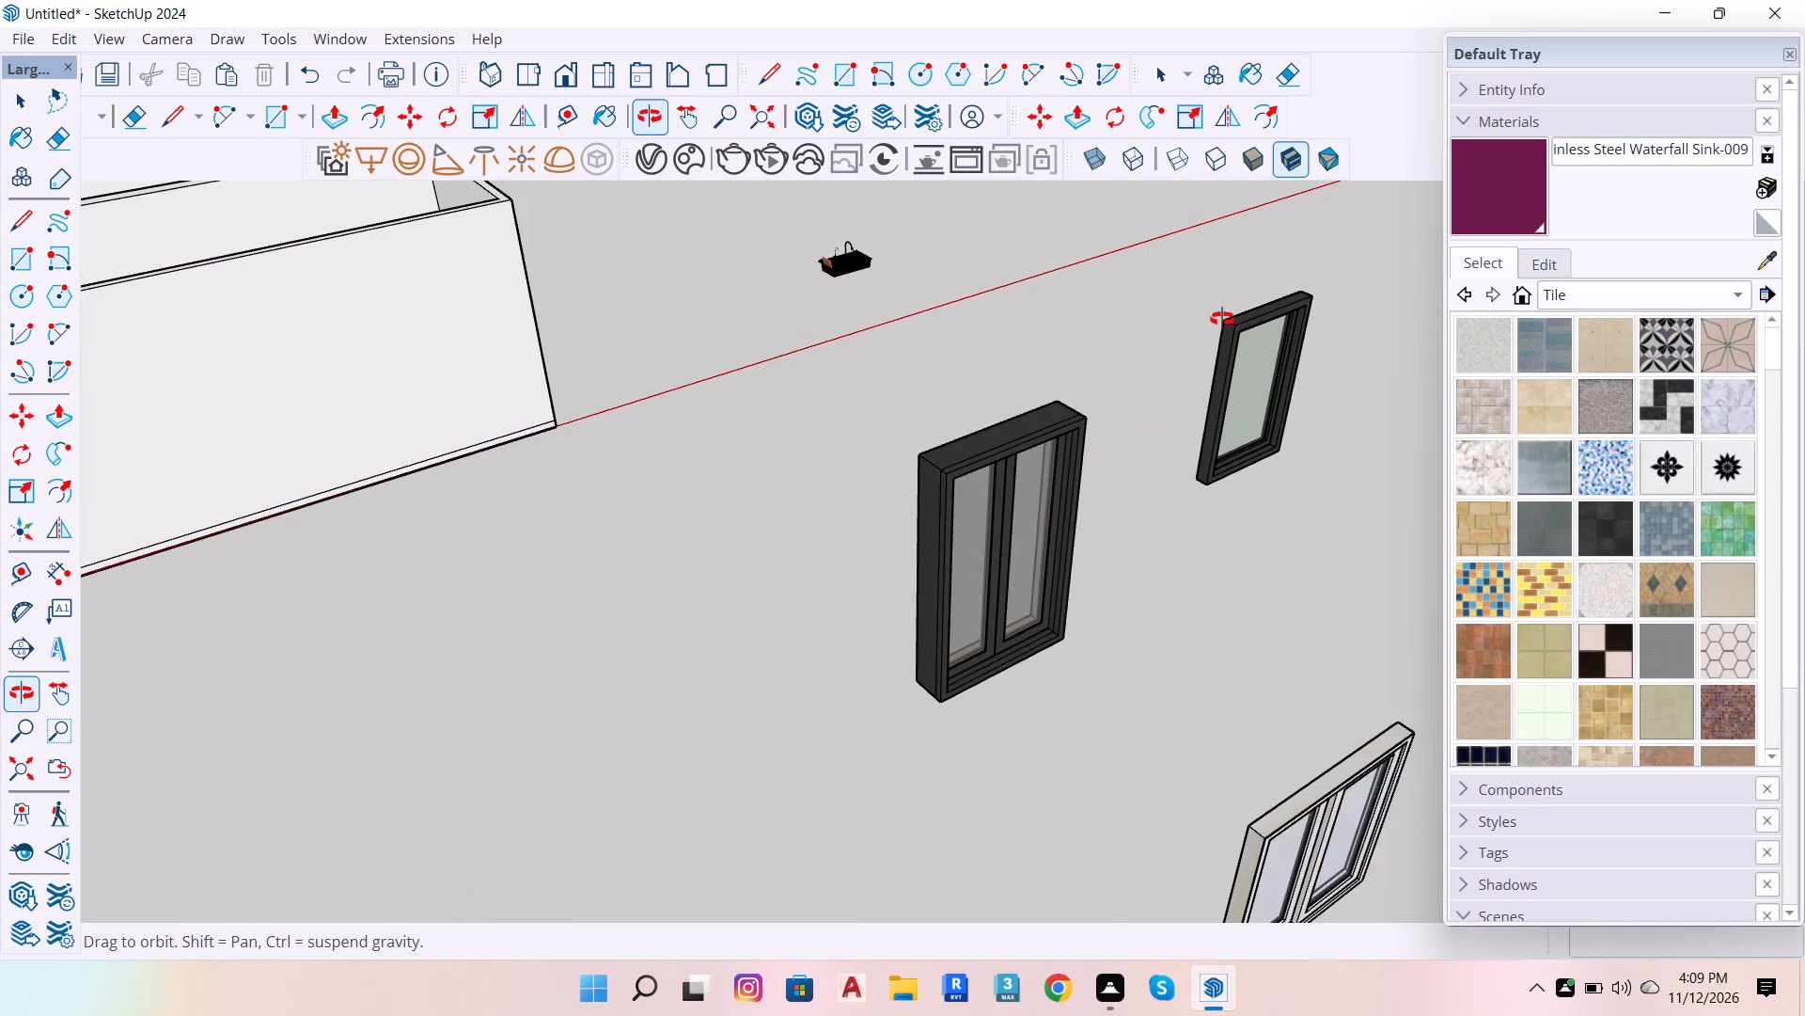
pyautogui.click(1232, 296)
pyautogui.press('space')
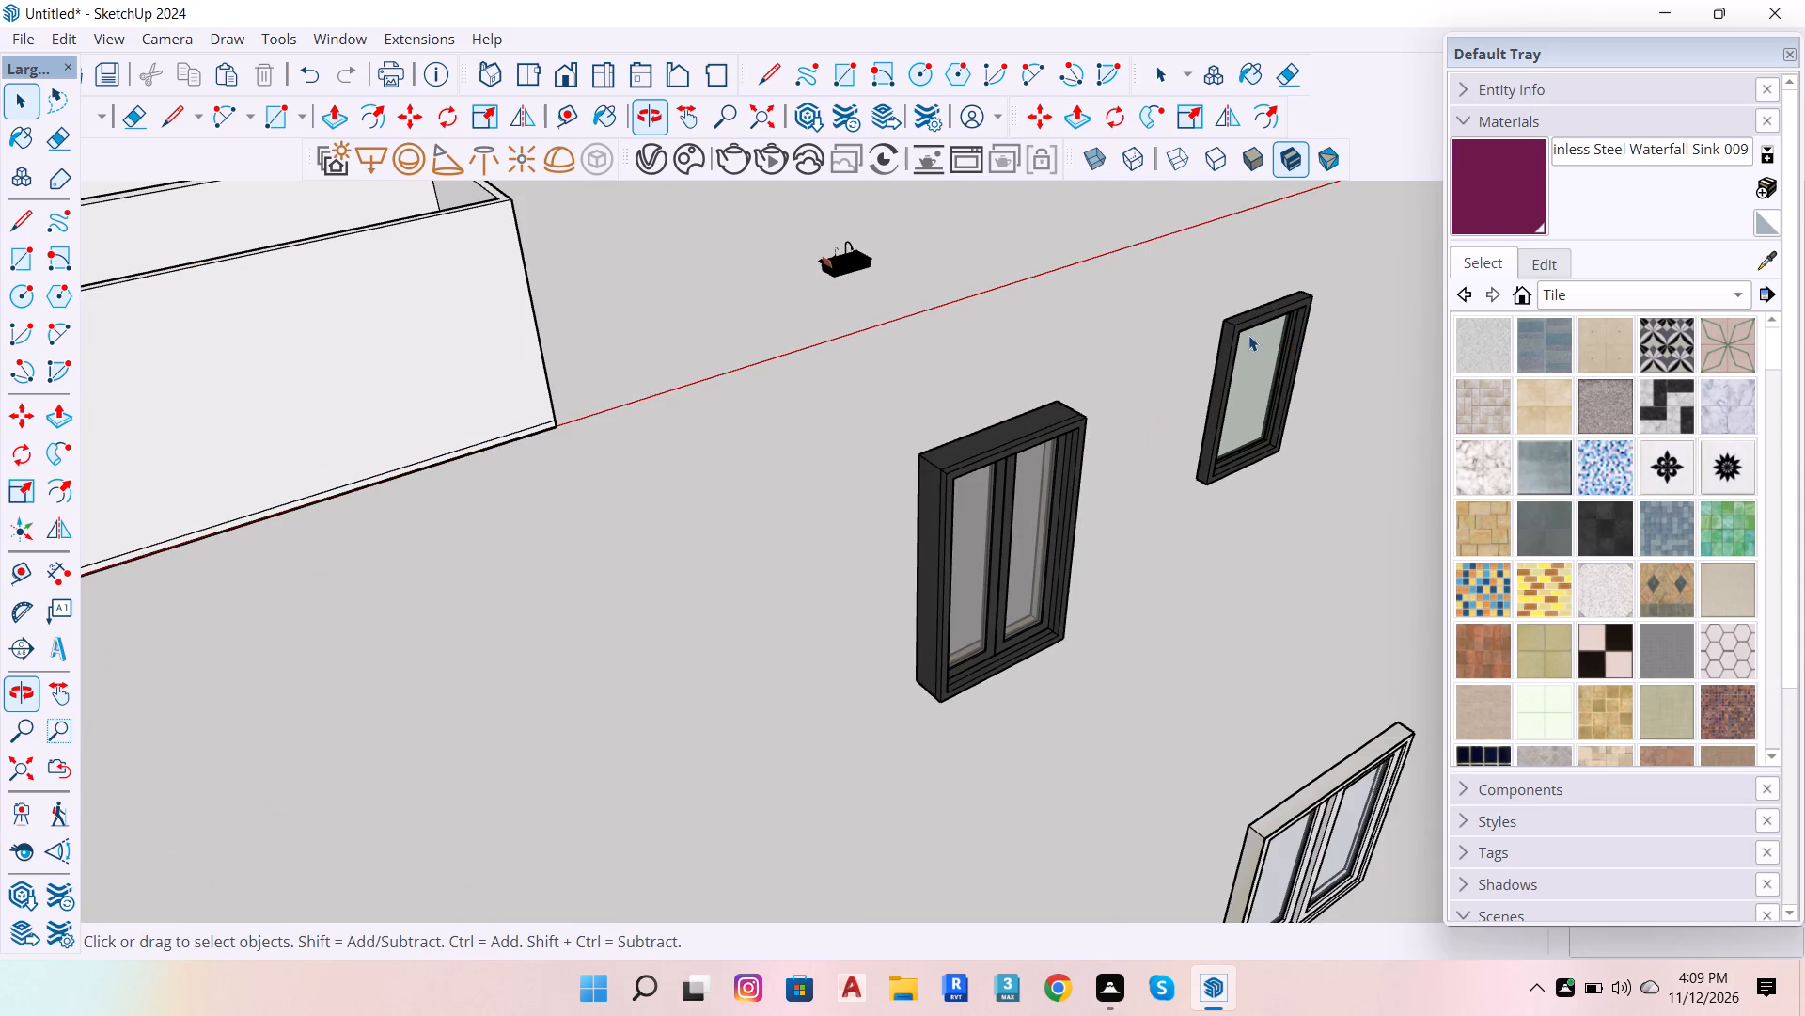
pyautogui.click(1248, 335)
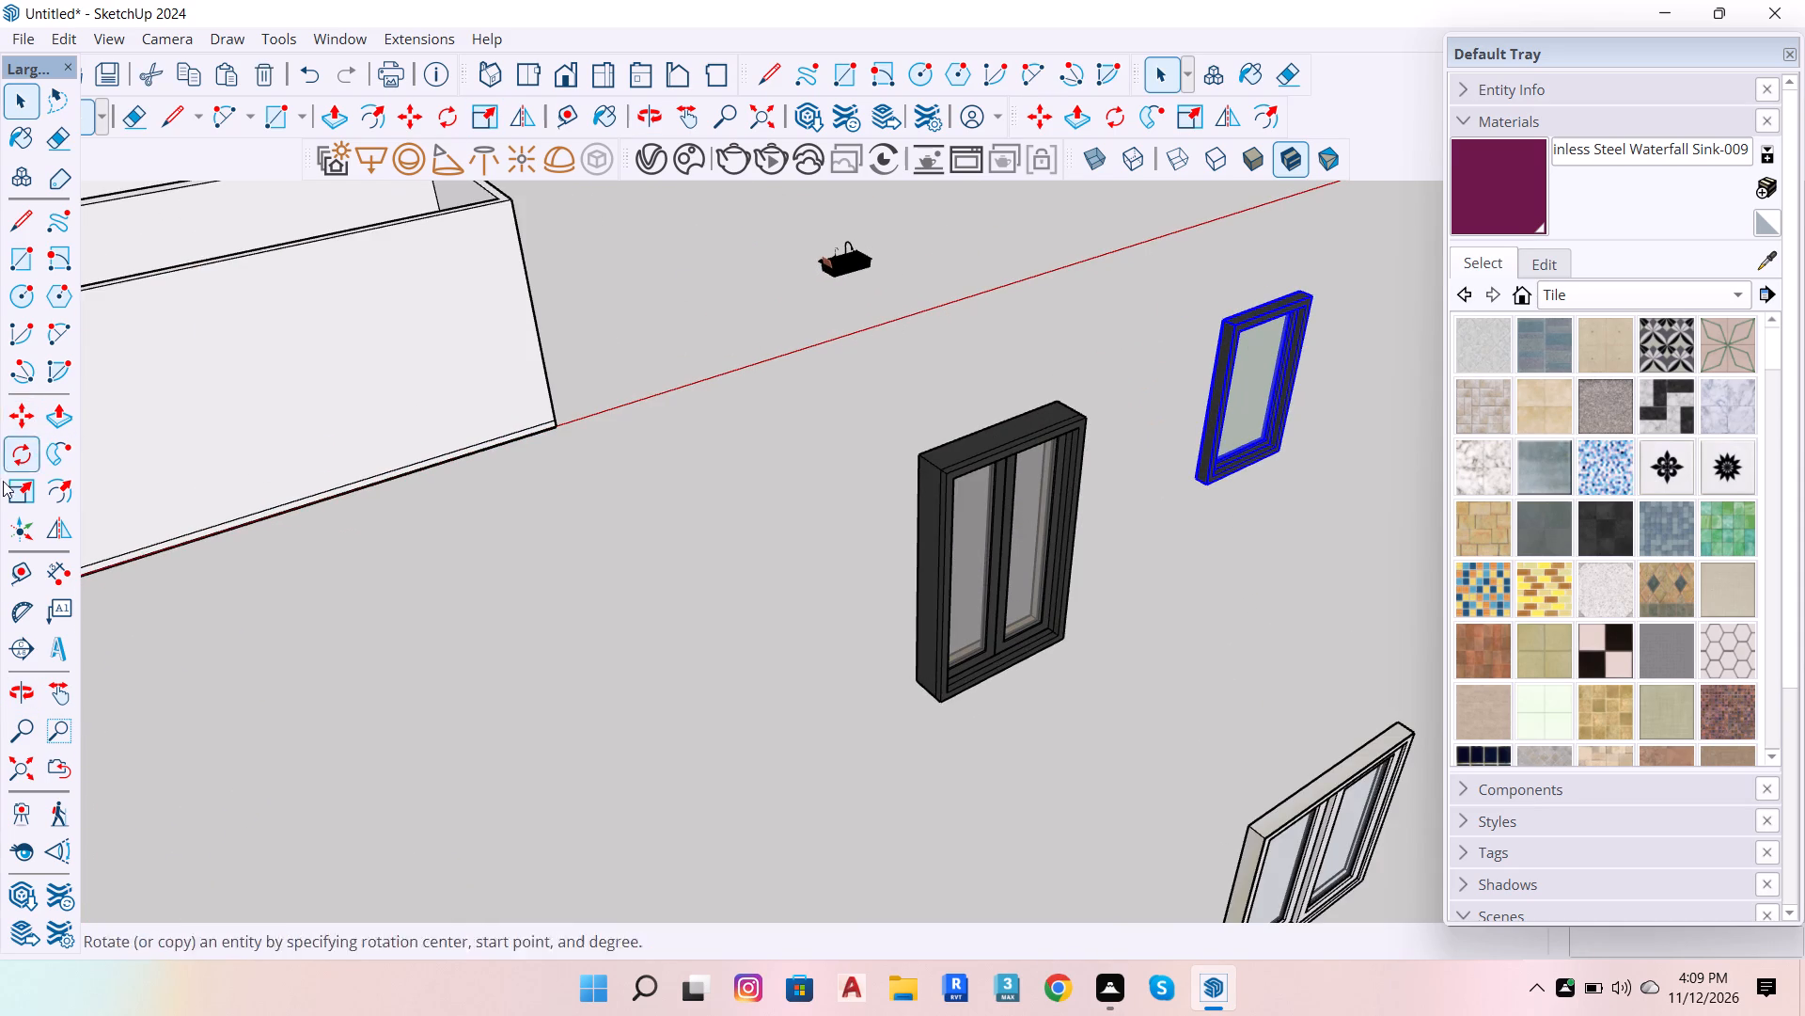
pyautogui.click(9, 419)
pyautogui.scroll(5, 1209, 334)
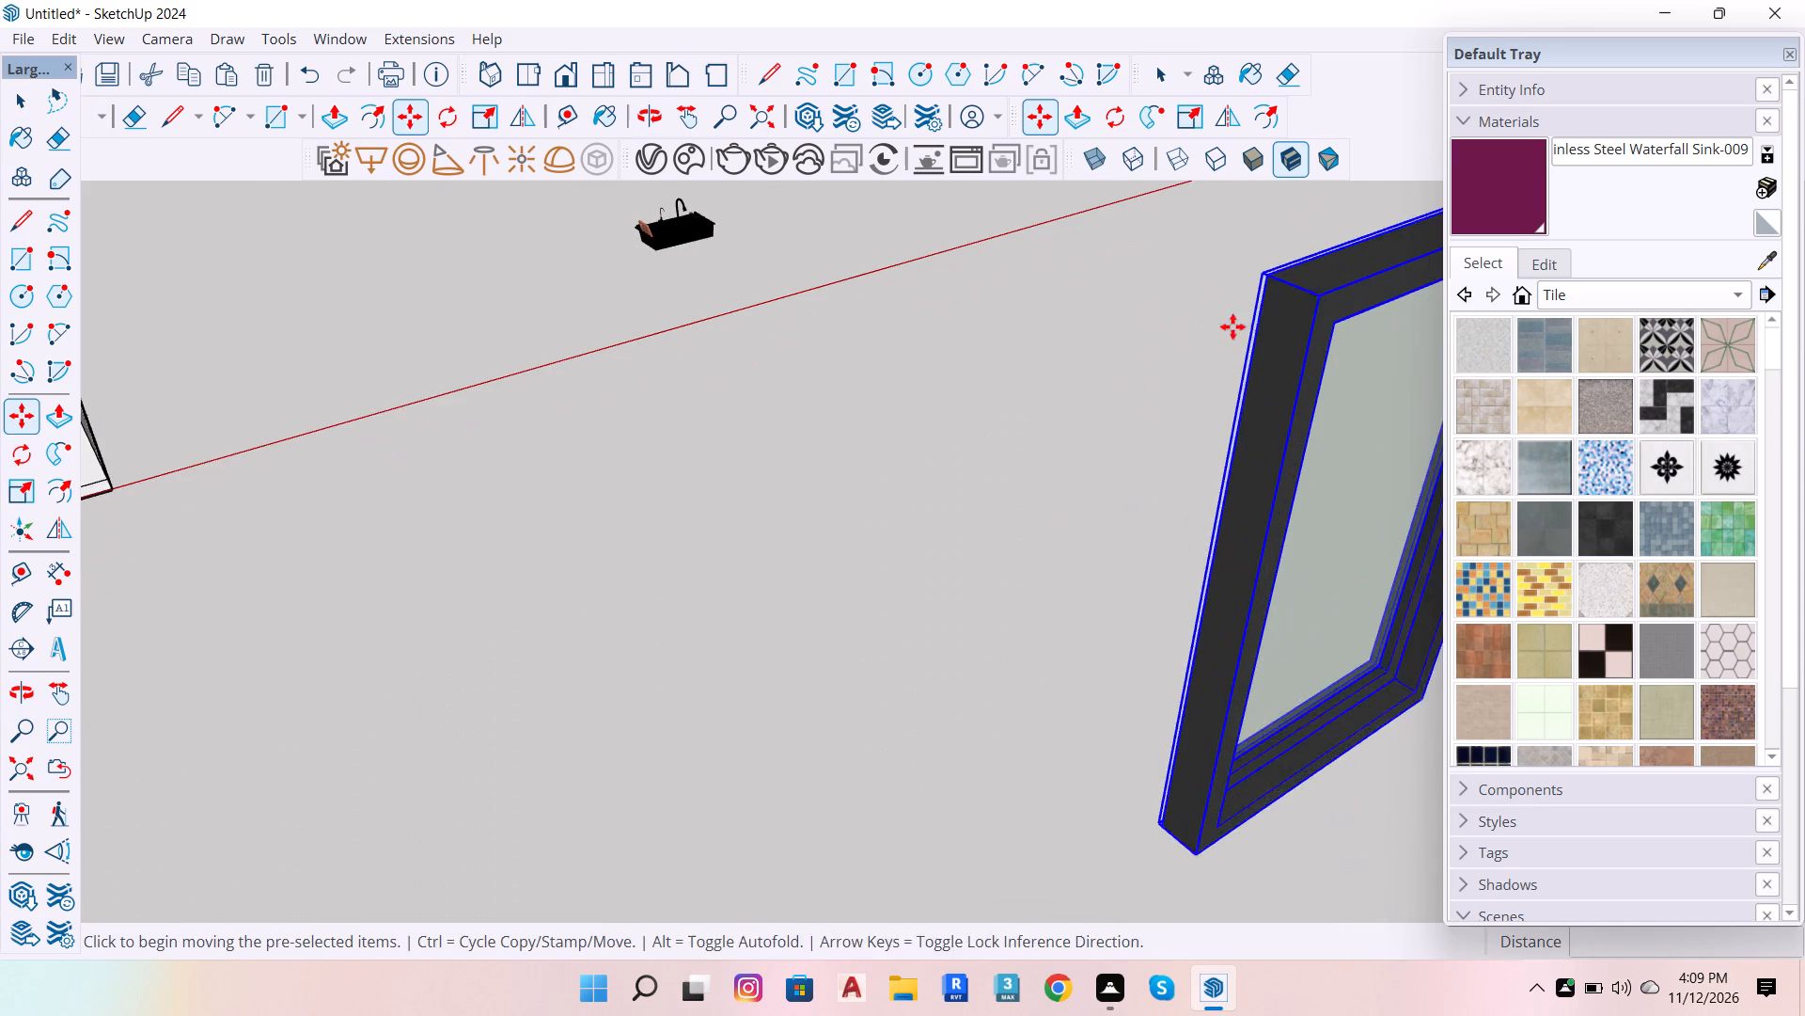
pyautogui.scroll(2, 1256, 327)
pyautogui.click(1335, 289)
pyautogui.scroll(-7, 1245, 397)
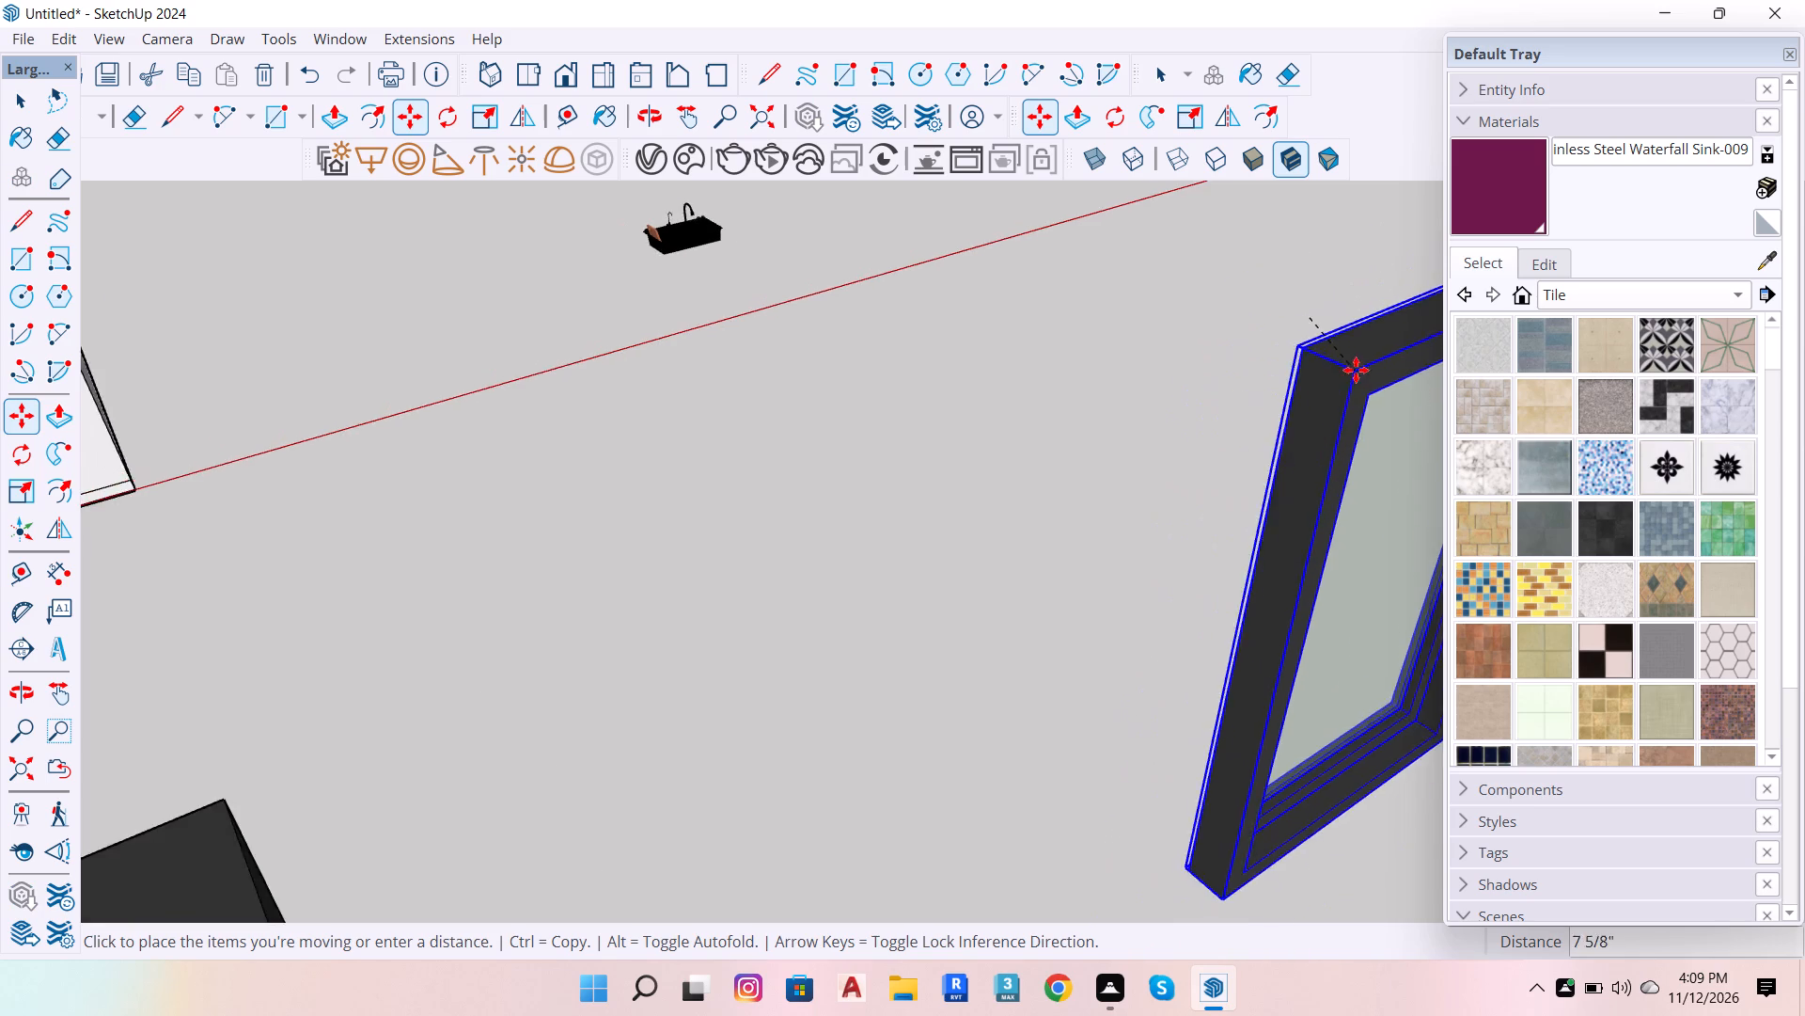
pyautogui.scroll(-20, 1356, 370)
pyautogui.scroll(-5, 1356, 370)
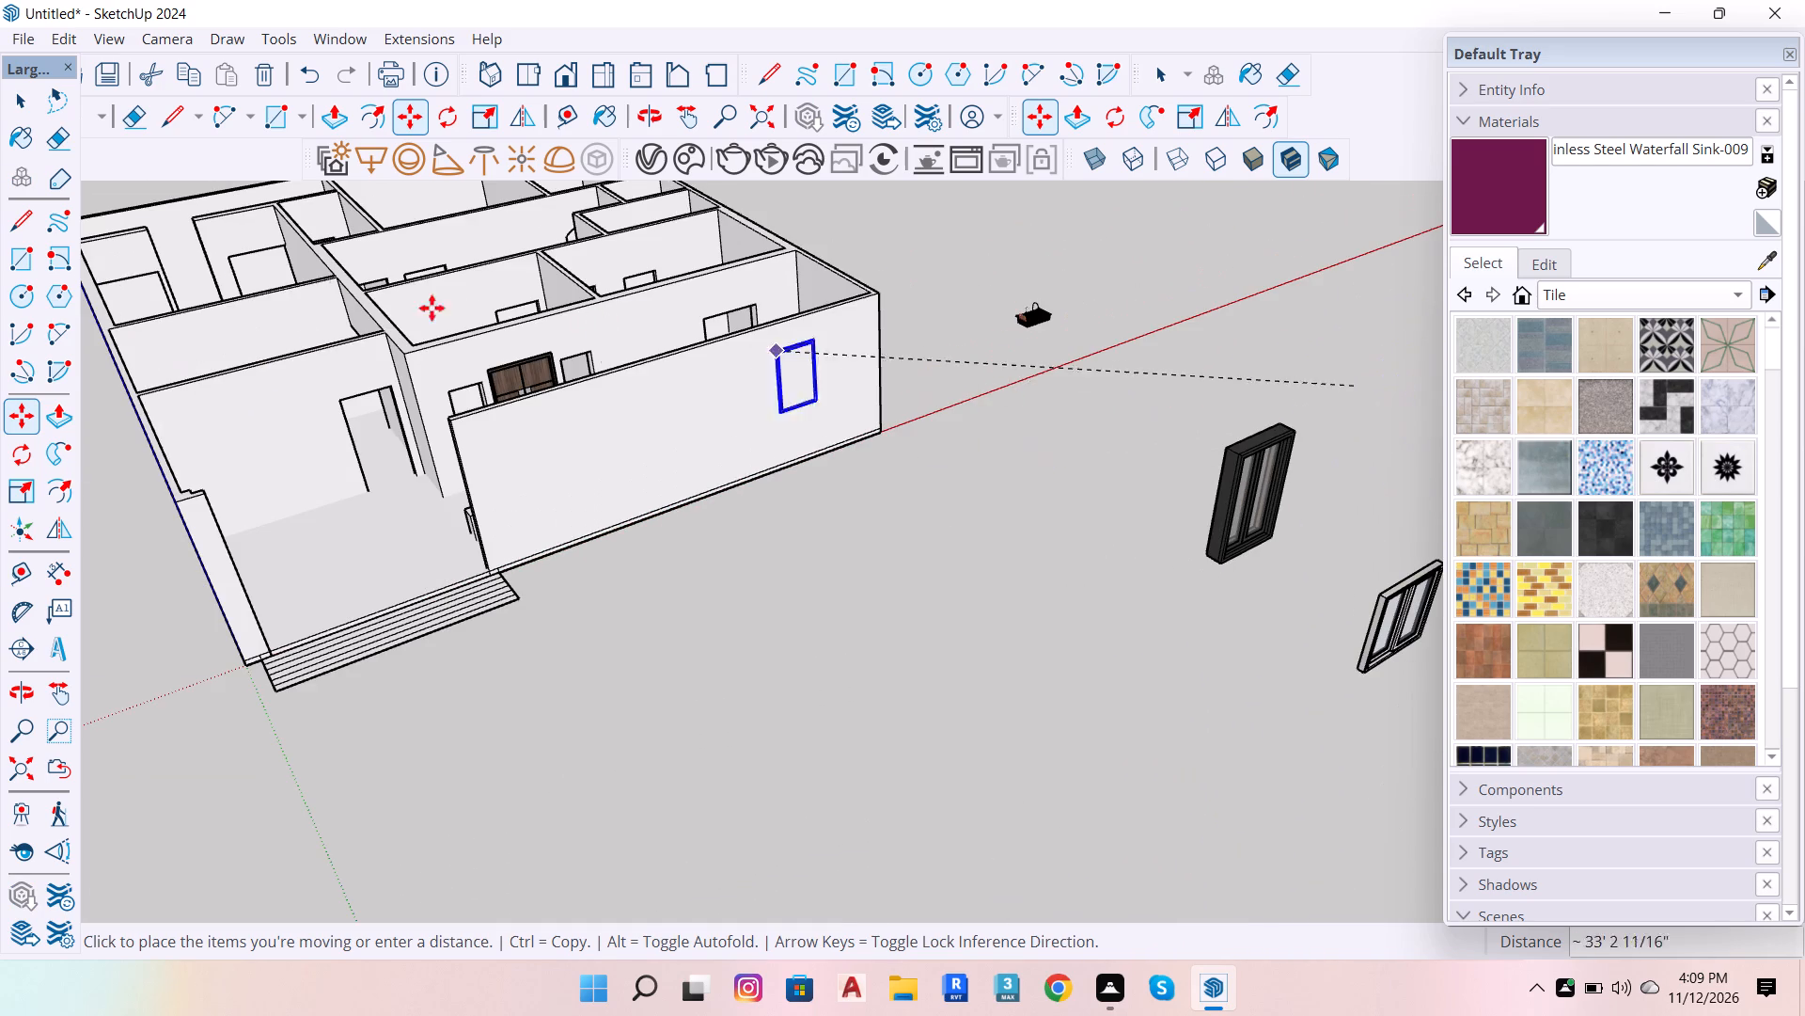
pyautogui.scroll(5, 241, 274)
pyautogui.scroll(13, 660, 478)
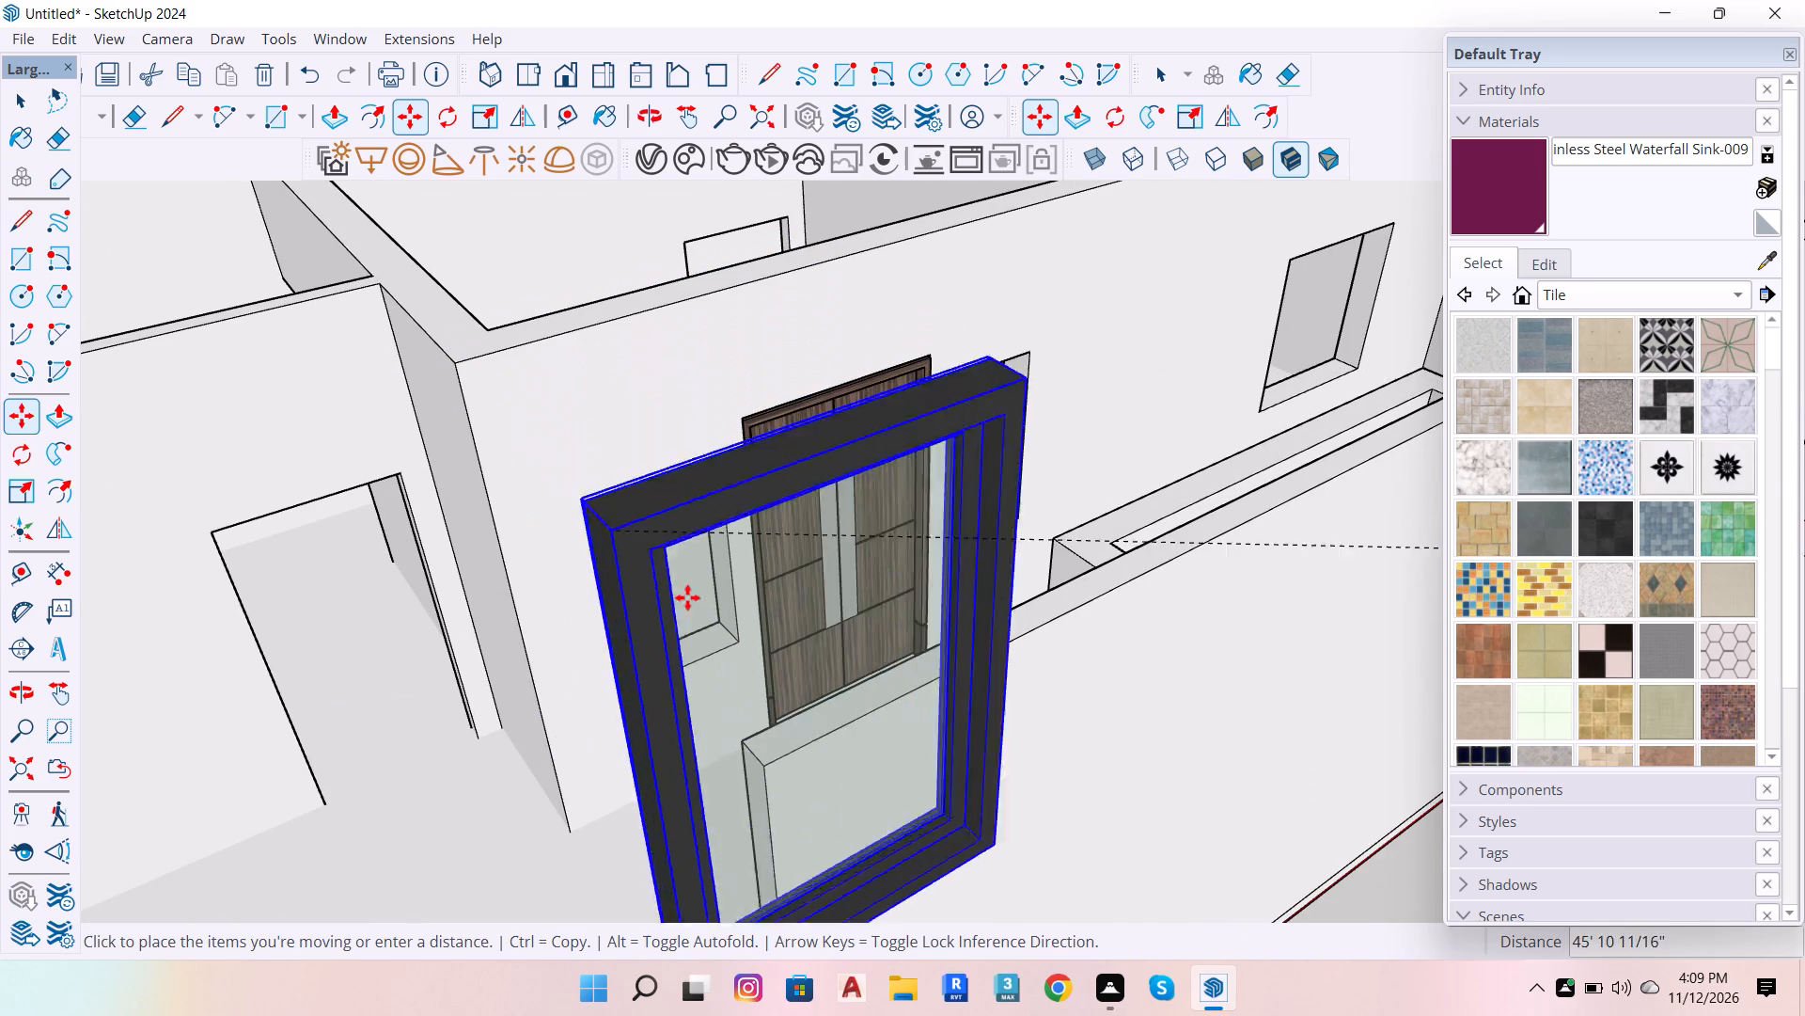
pyautogui.click(795, 793)
# Move the single-pane window by its frame's top corner about 15' to in front of the small opening on the steps side of the double door.
pyautogui.scroll(6, 732, 754)
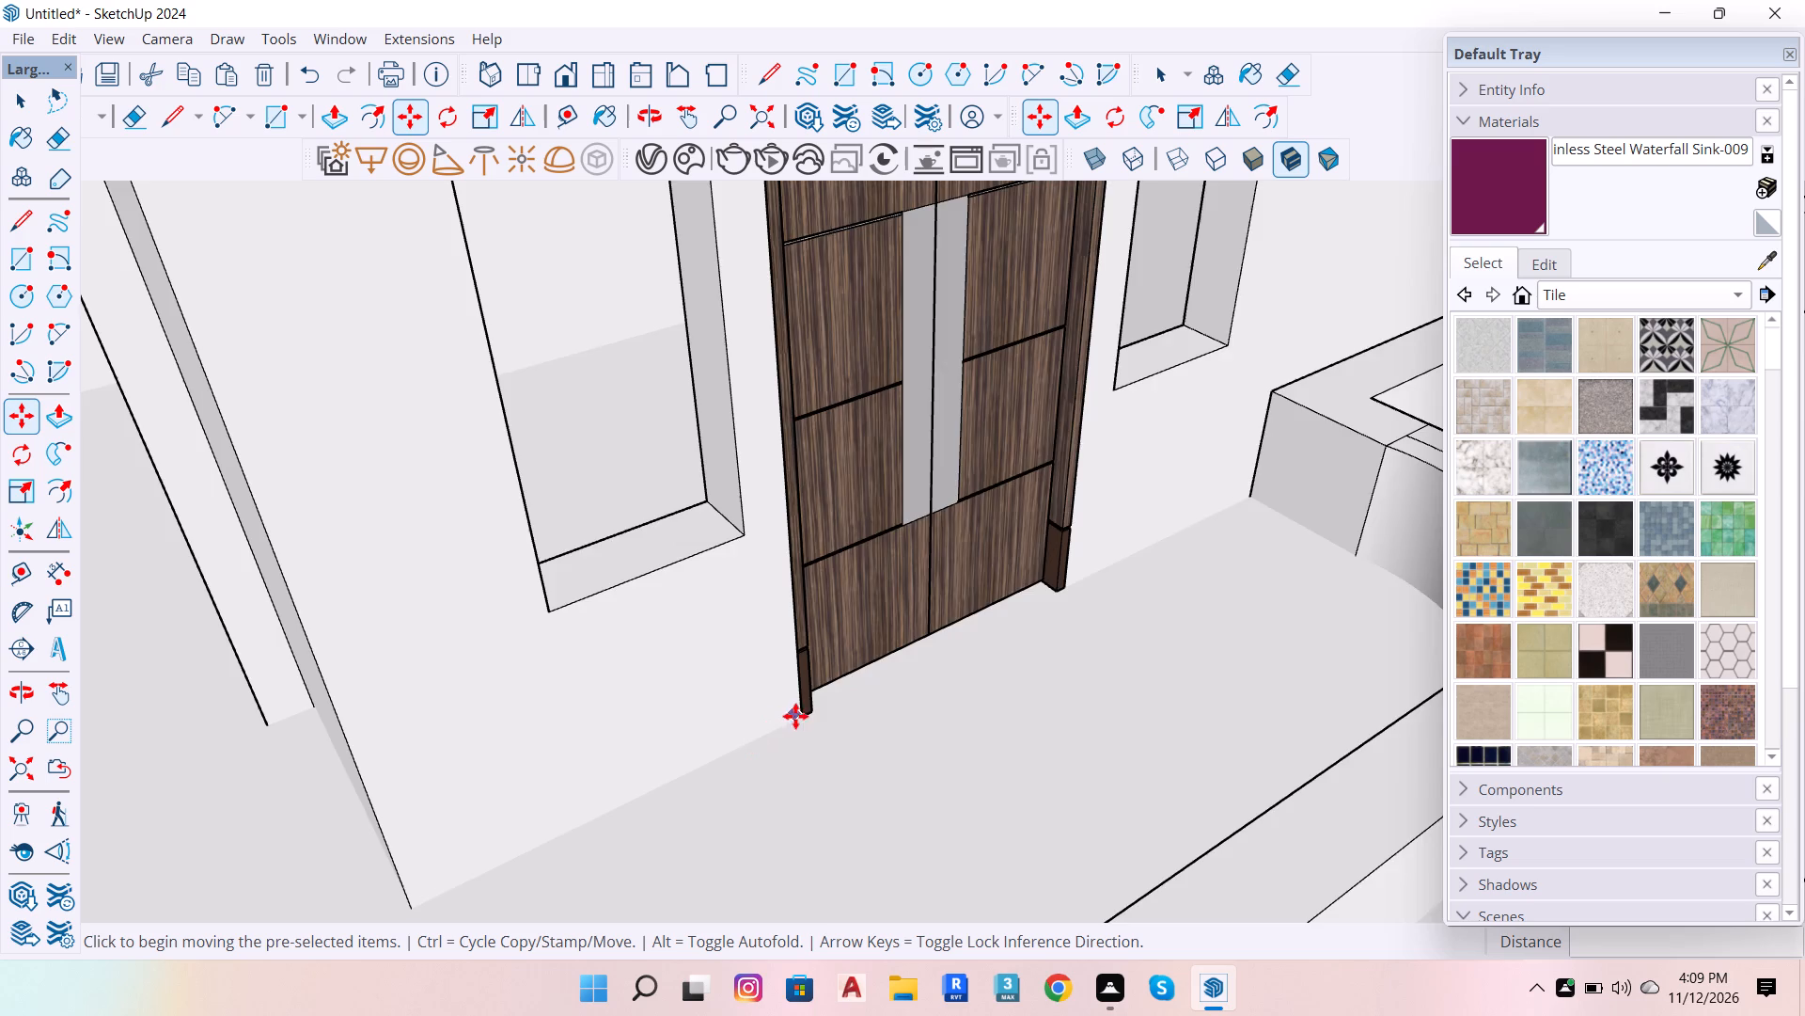
pyautogui.scroll(-6, 799, 720)
pyautogui.scroll(-7, 846, 655)
pyautogui.click(875, 637)
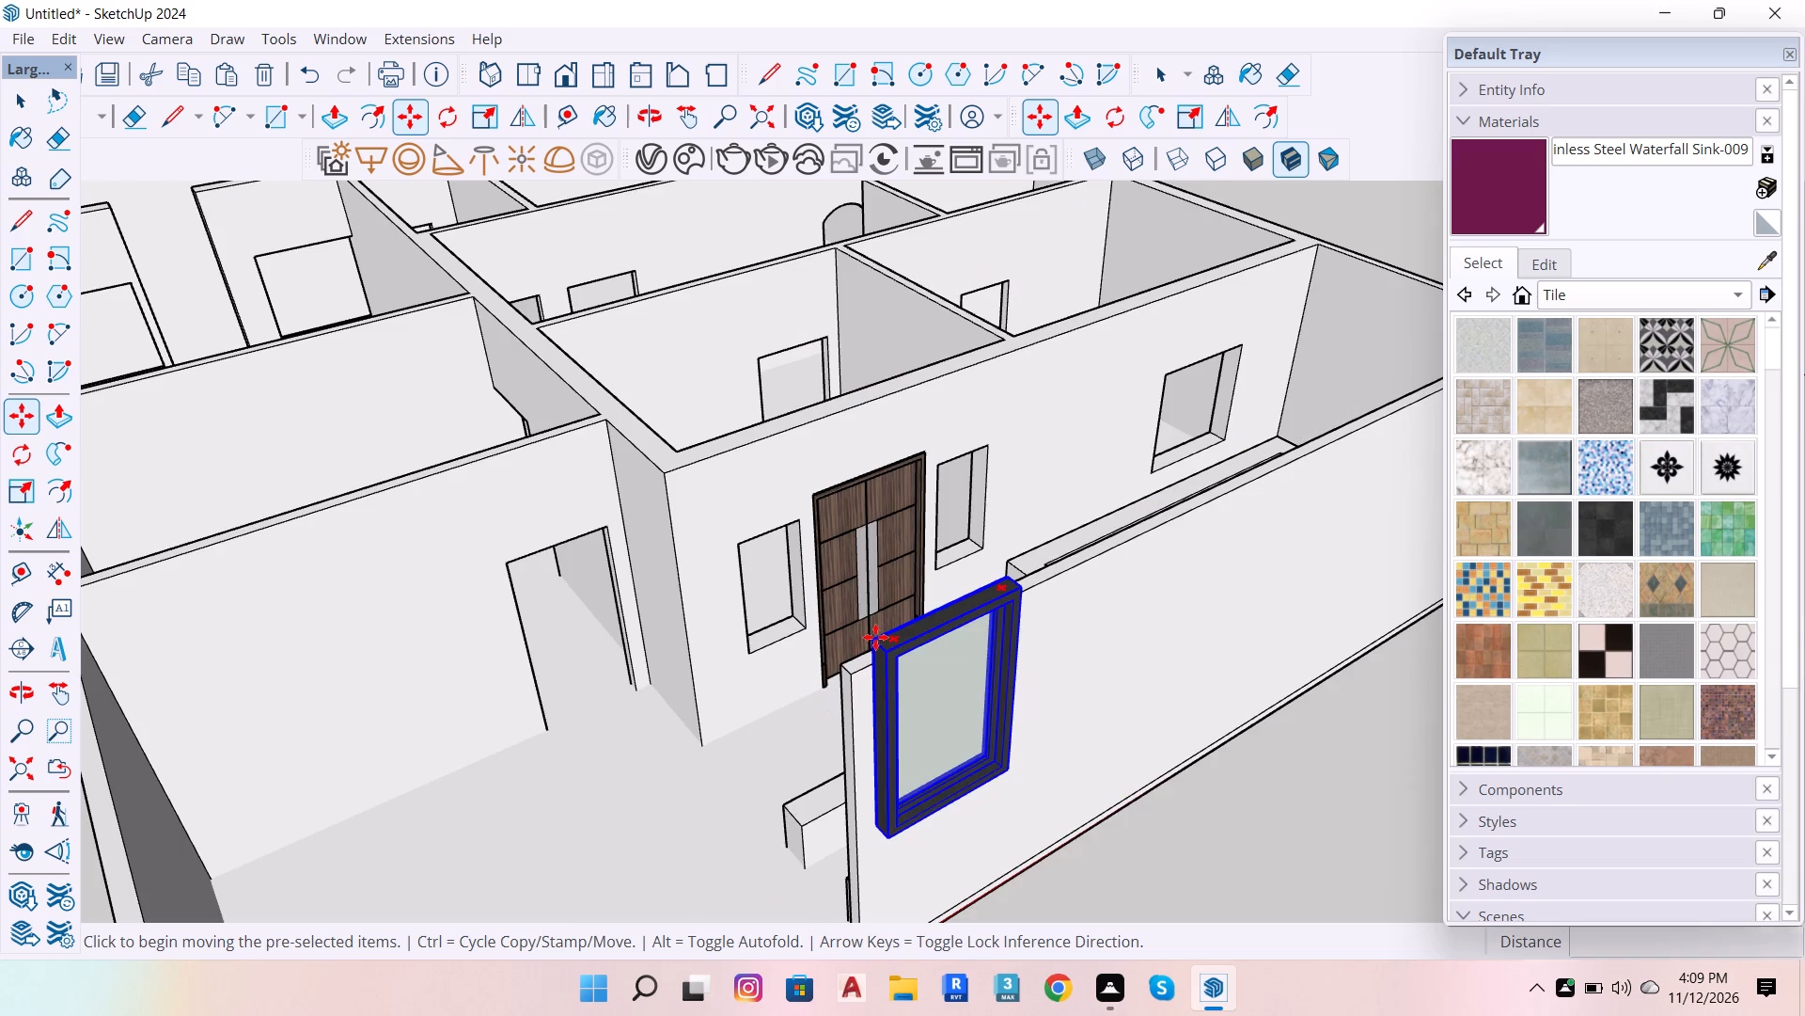
pyautogui.scroll(11, 774, 531)
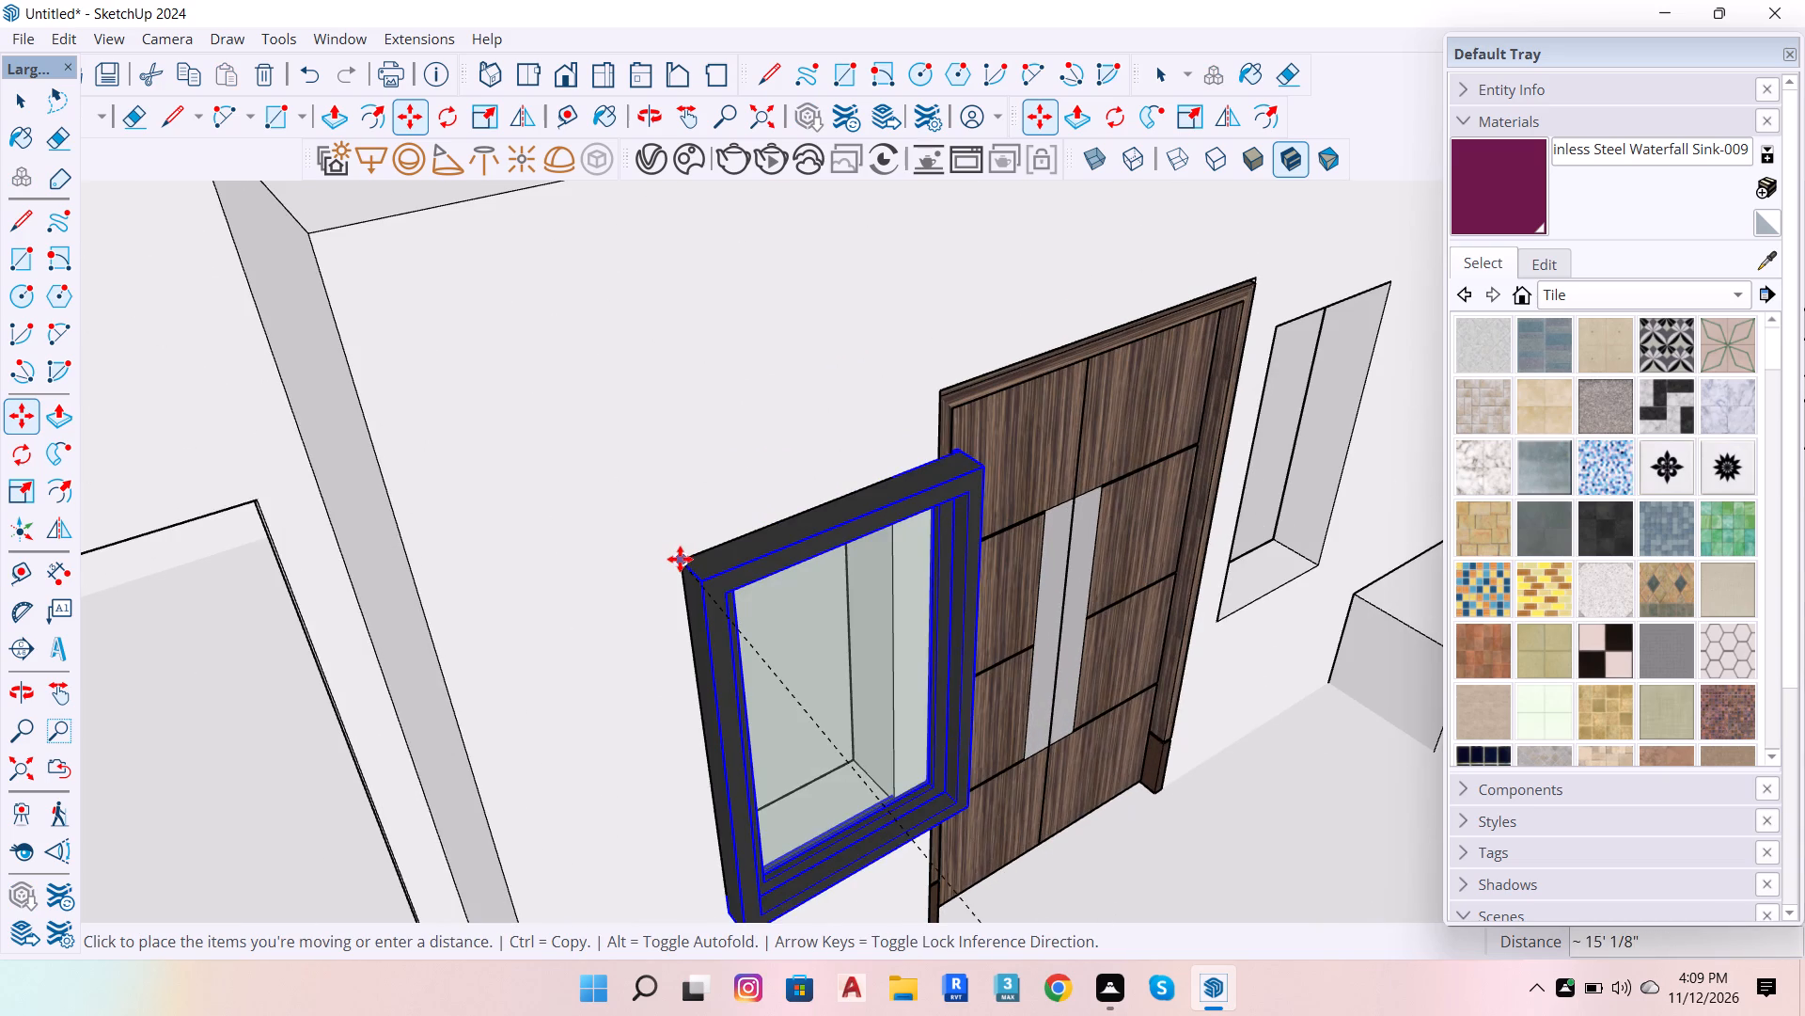
pyautogui.click(680, 559)
# Scale the single-pane window's width from its door-side edge by a factor of about 0.73.
pyautogui.scroll(-6, 730, 609)
pyautogui.scroll(6, 943, 533)
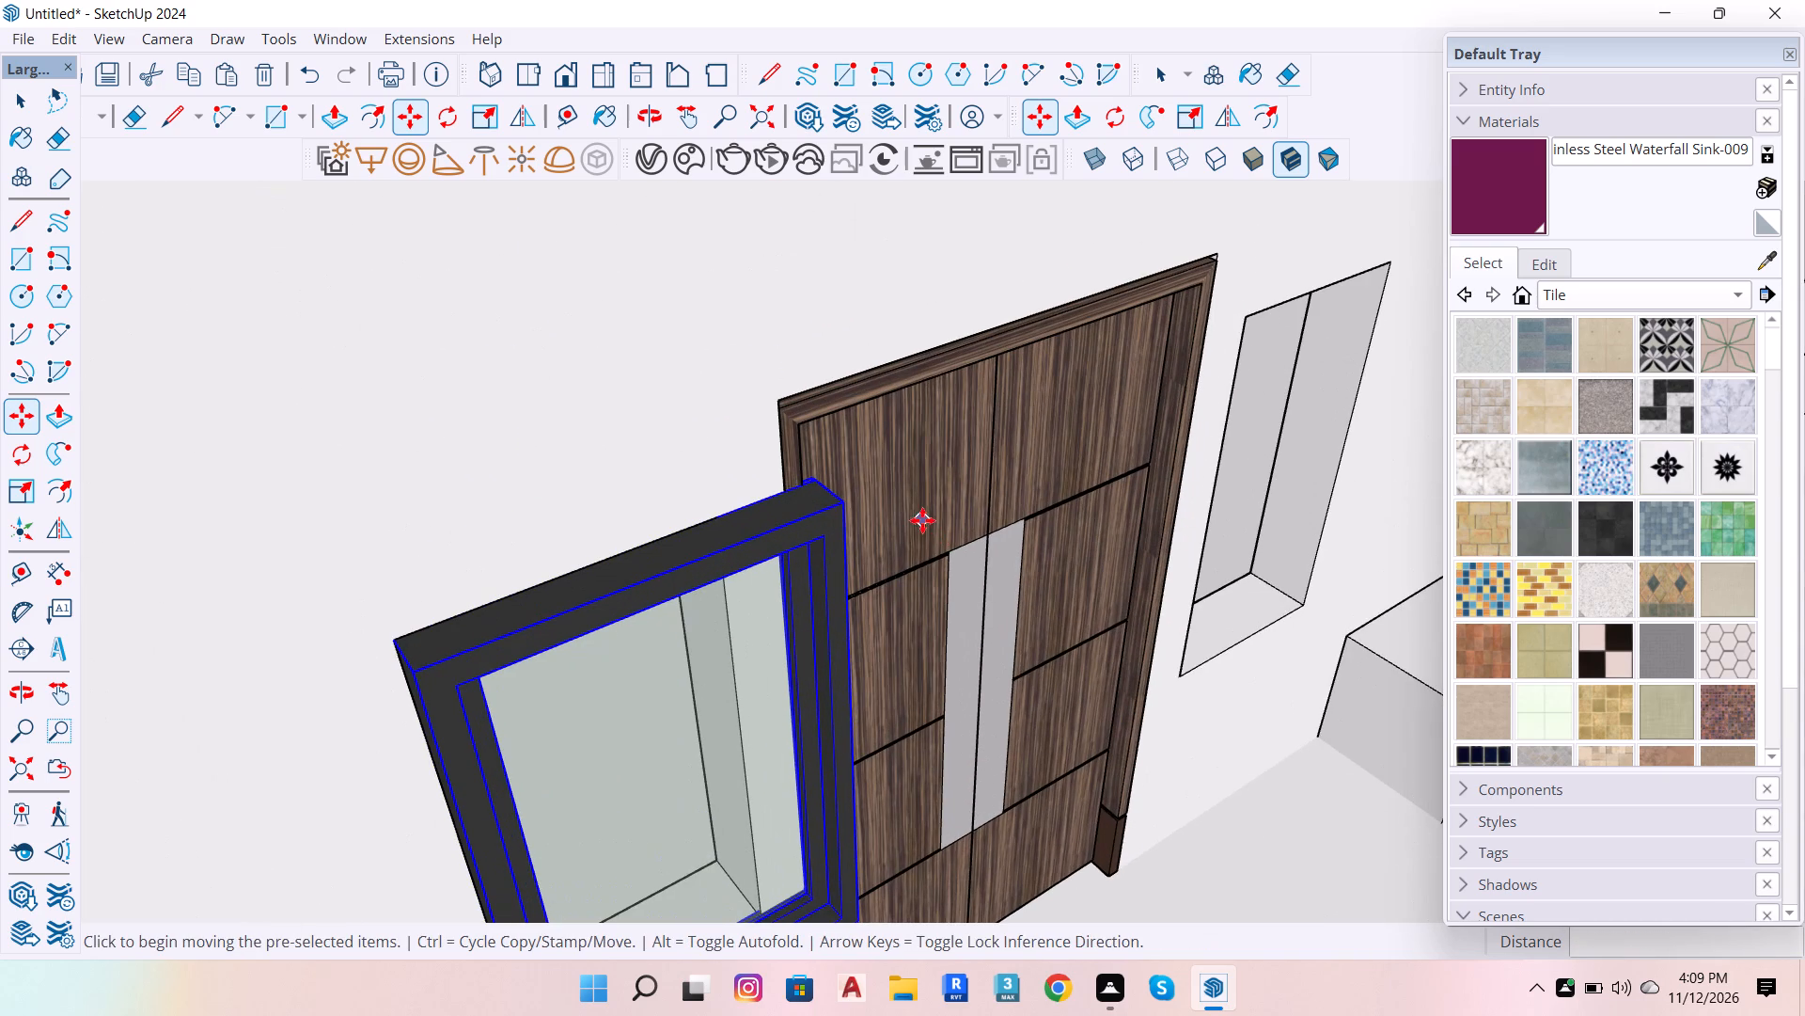
pyautogui.scroll(-6, 614, 326)
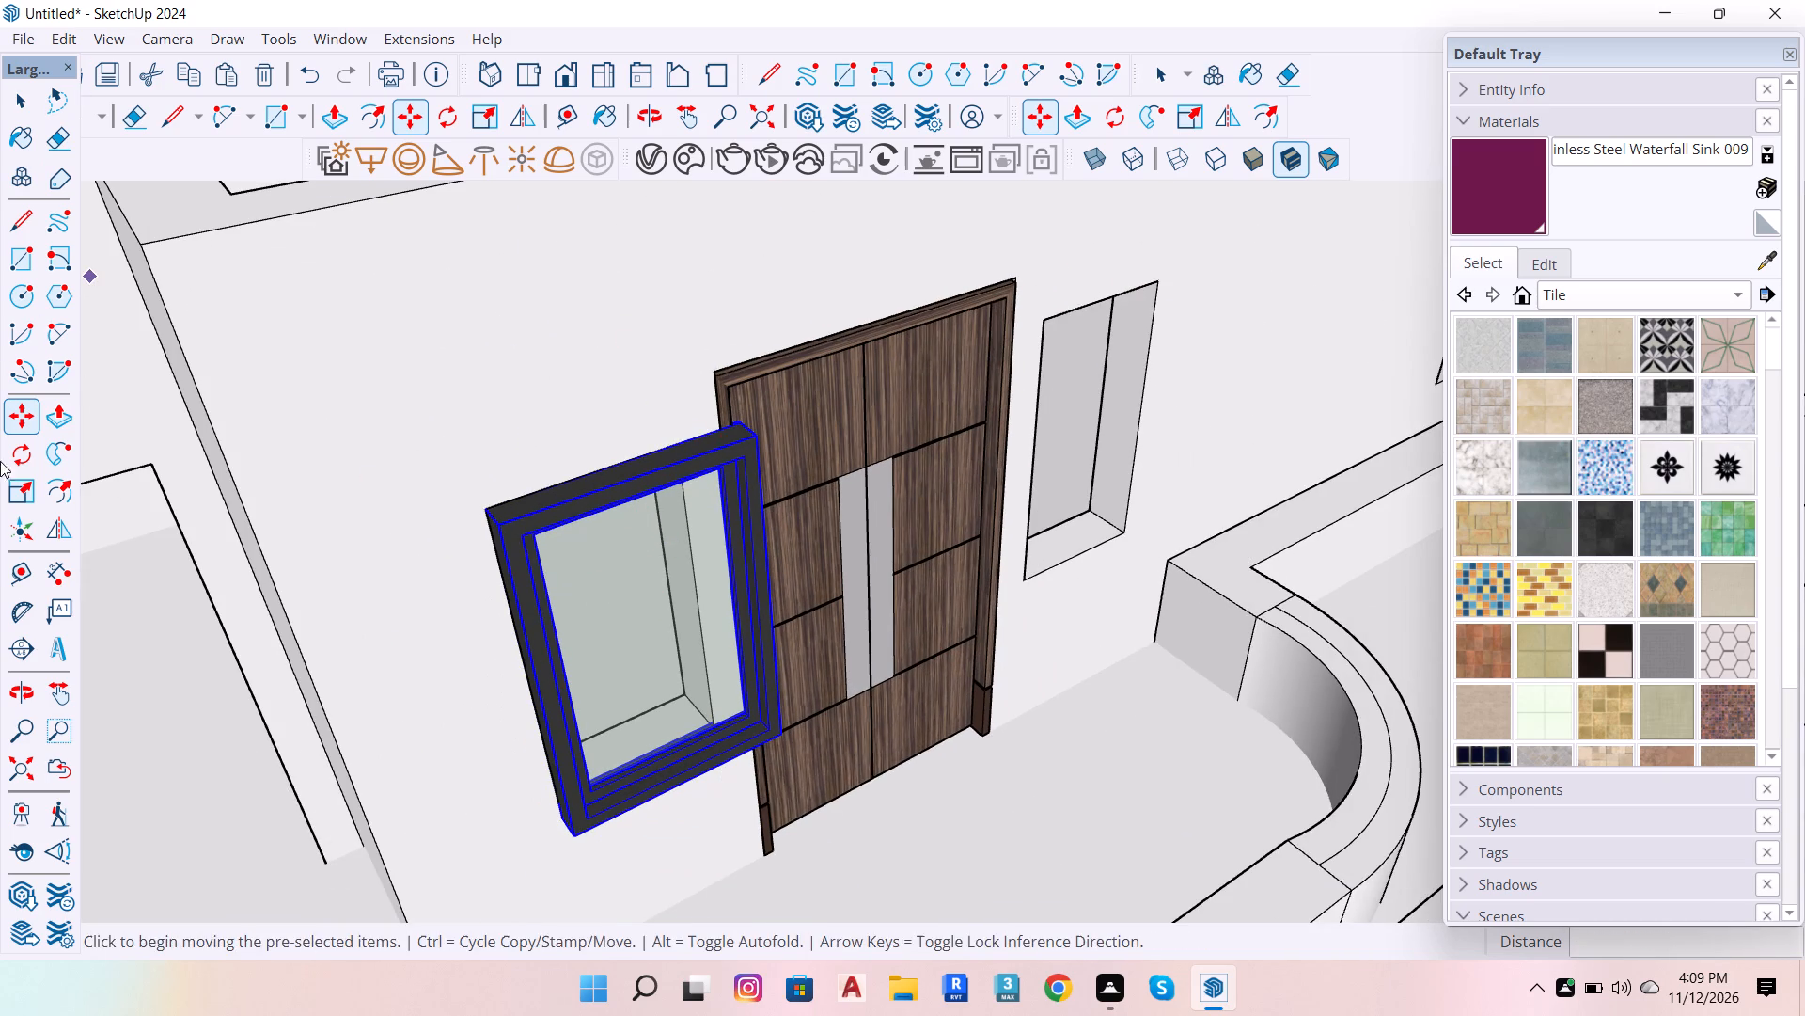
pyautogui.click(33, 502)
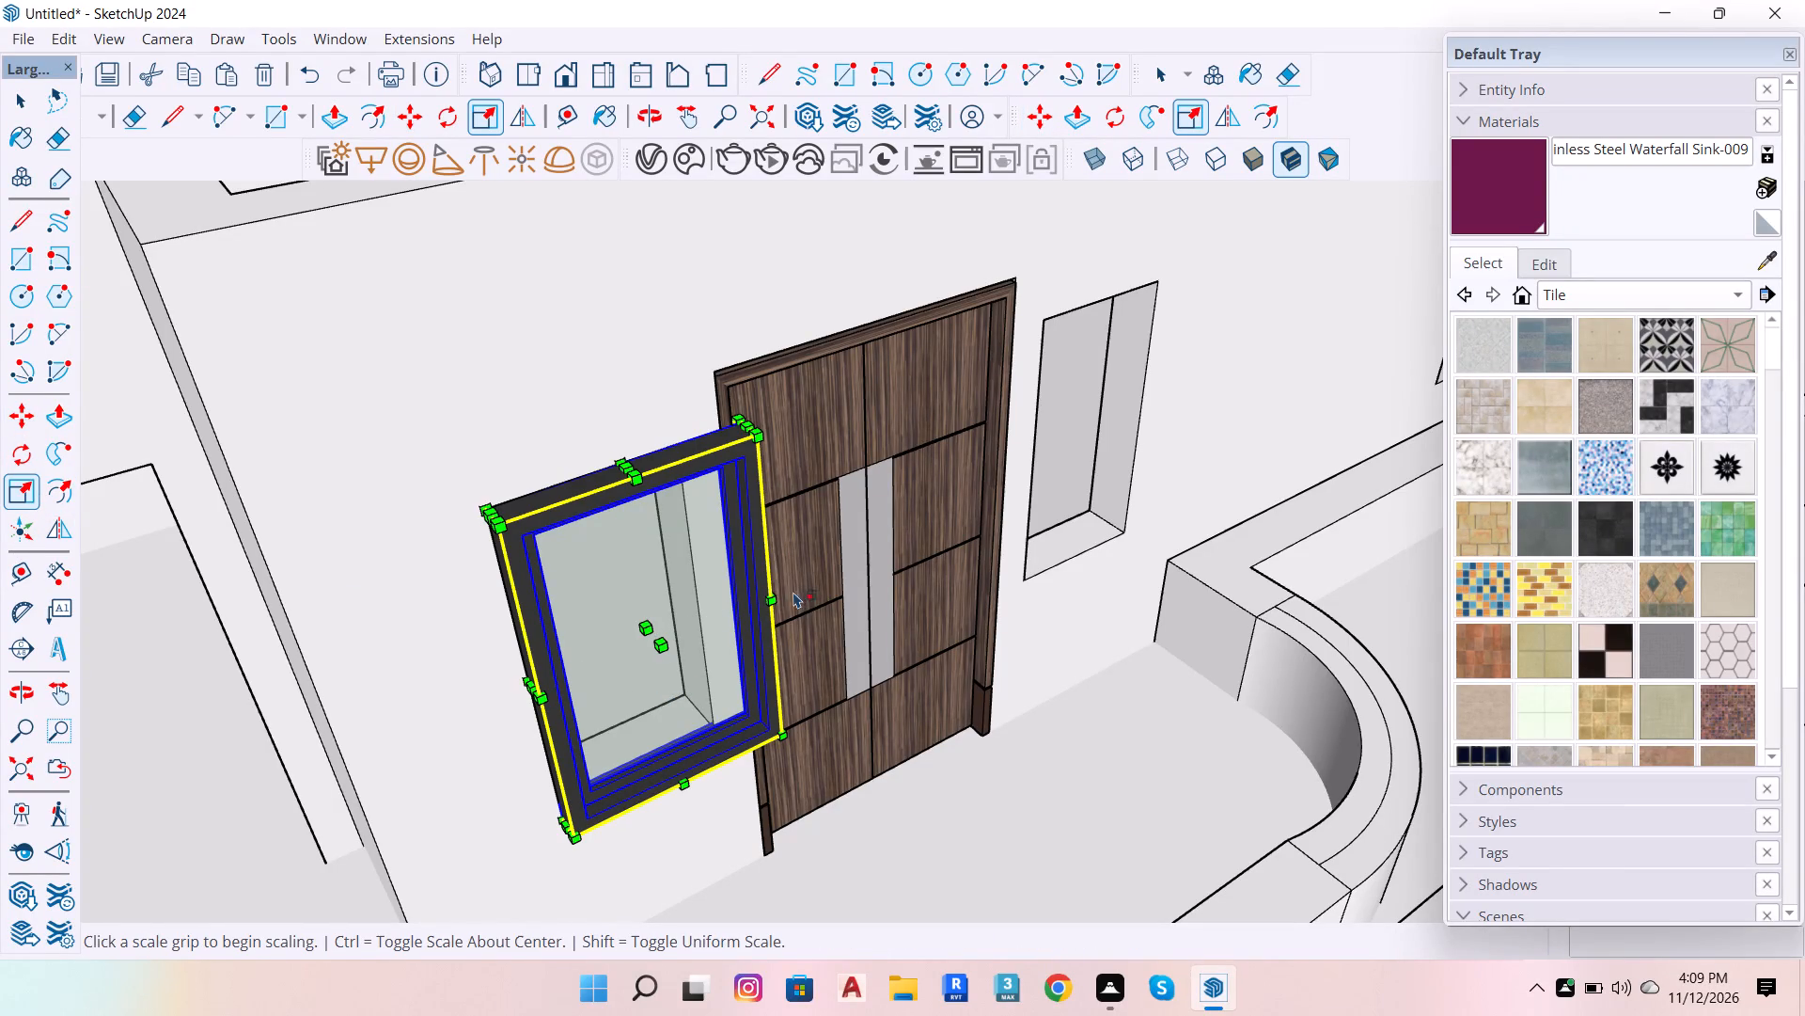
pyautogui.click(766, 583)
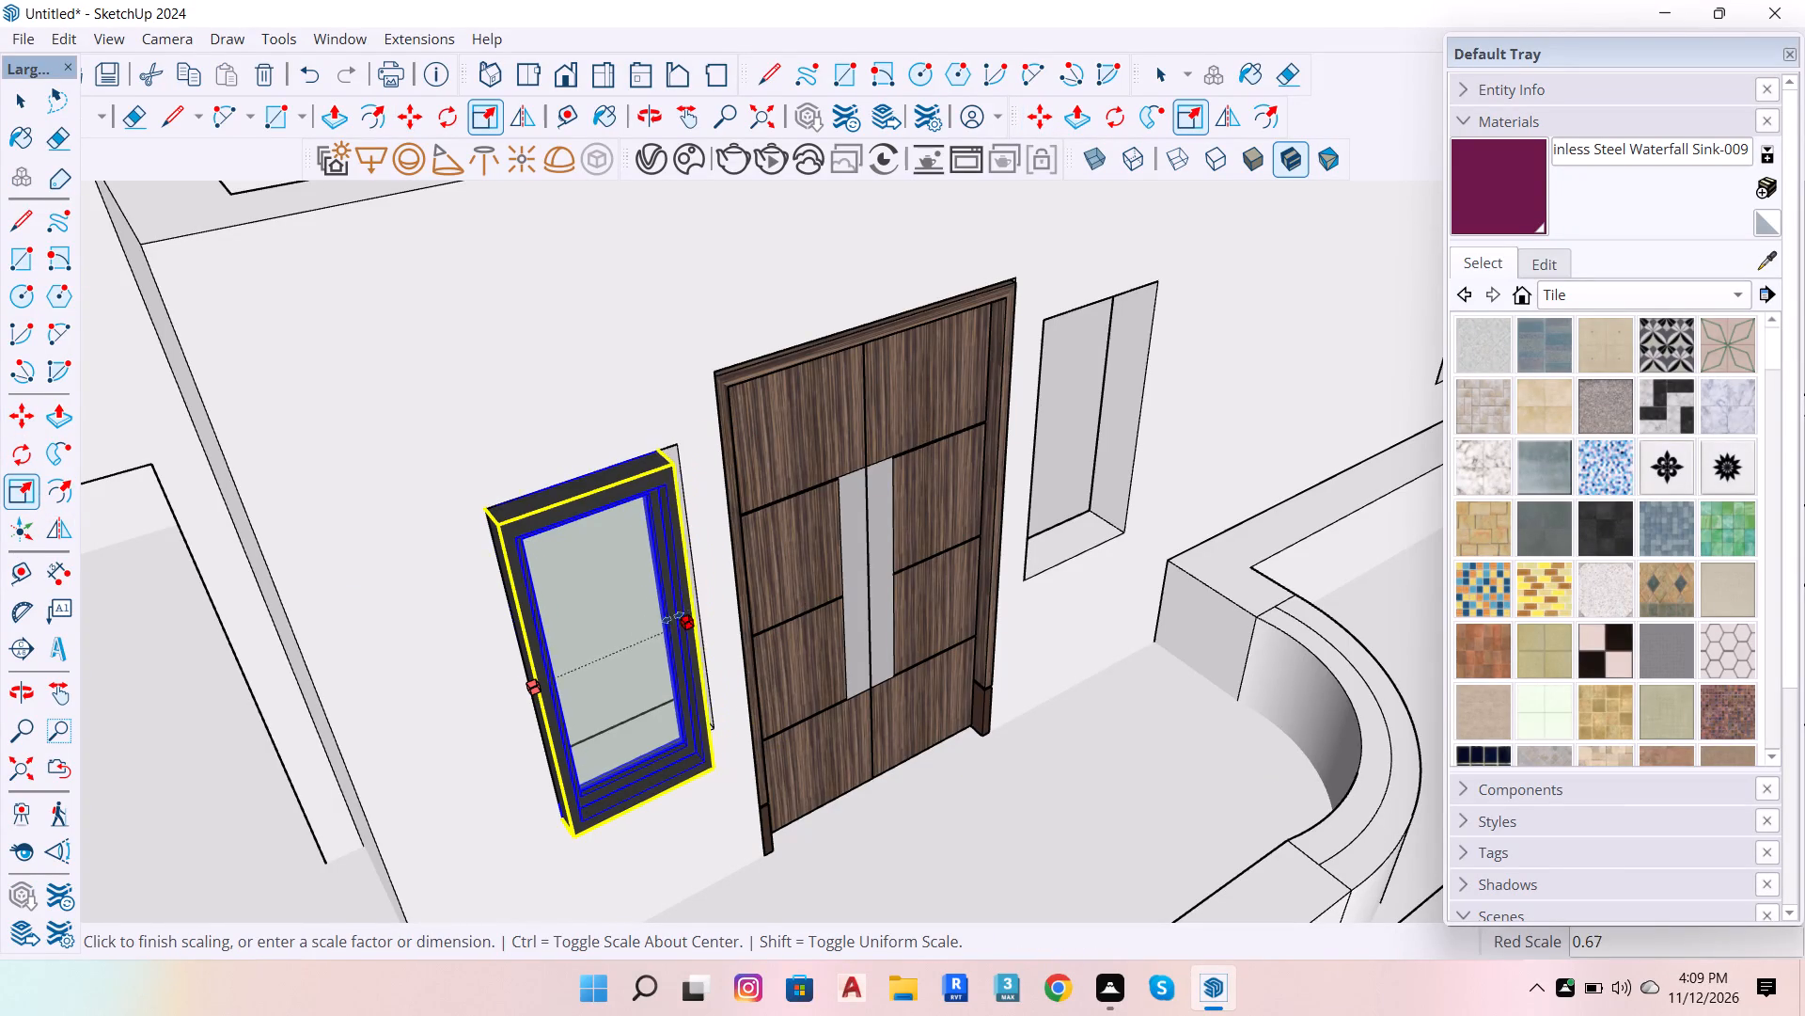
pyautogui.scroll(5, 713, 663)
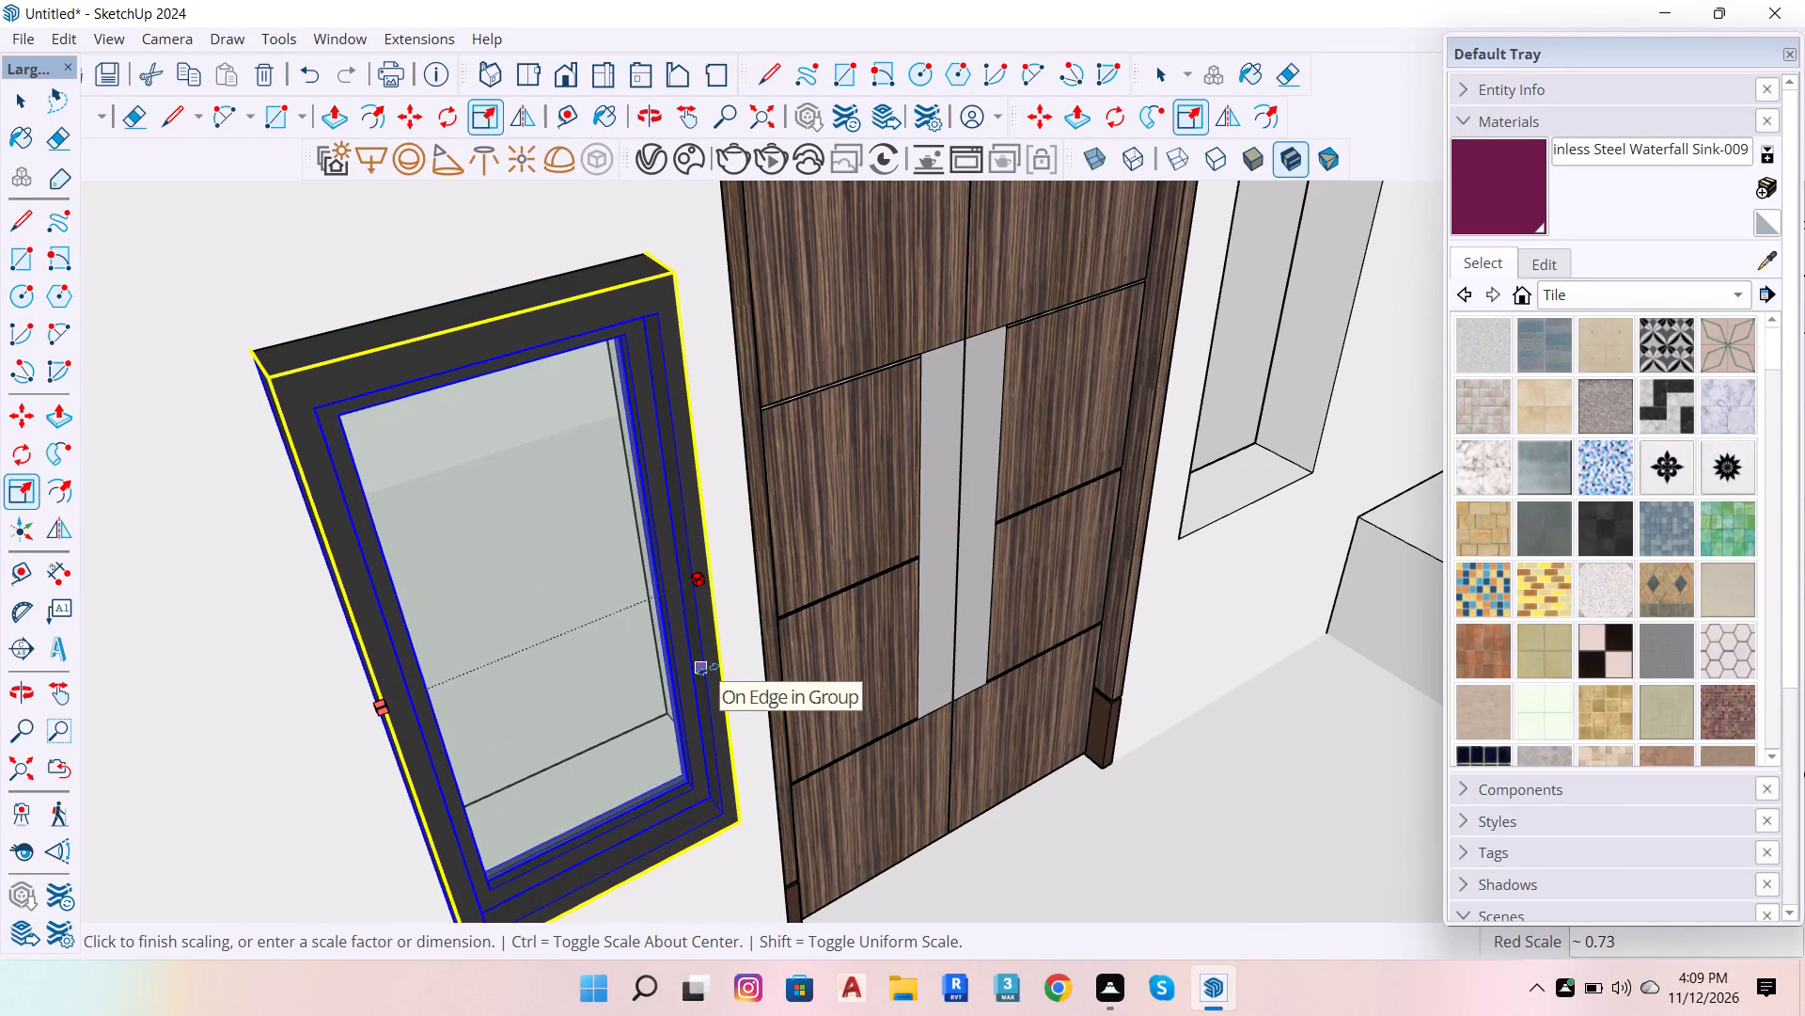
pyautogui.click(709, 669)
pyautogui.scroll(-7, 506, 564)
pyautogui.scroll(-6, 244, 595)
pyautogui.scroll(4, 386, 569)
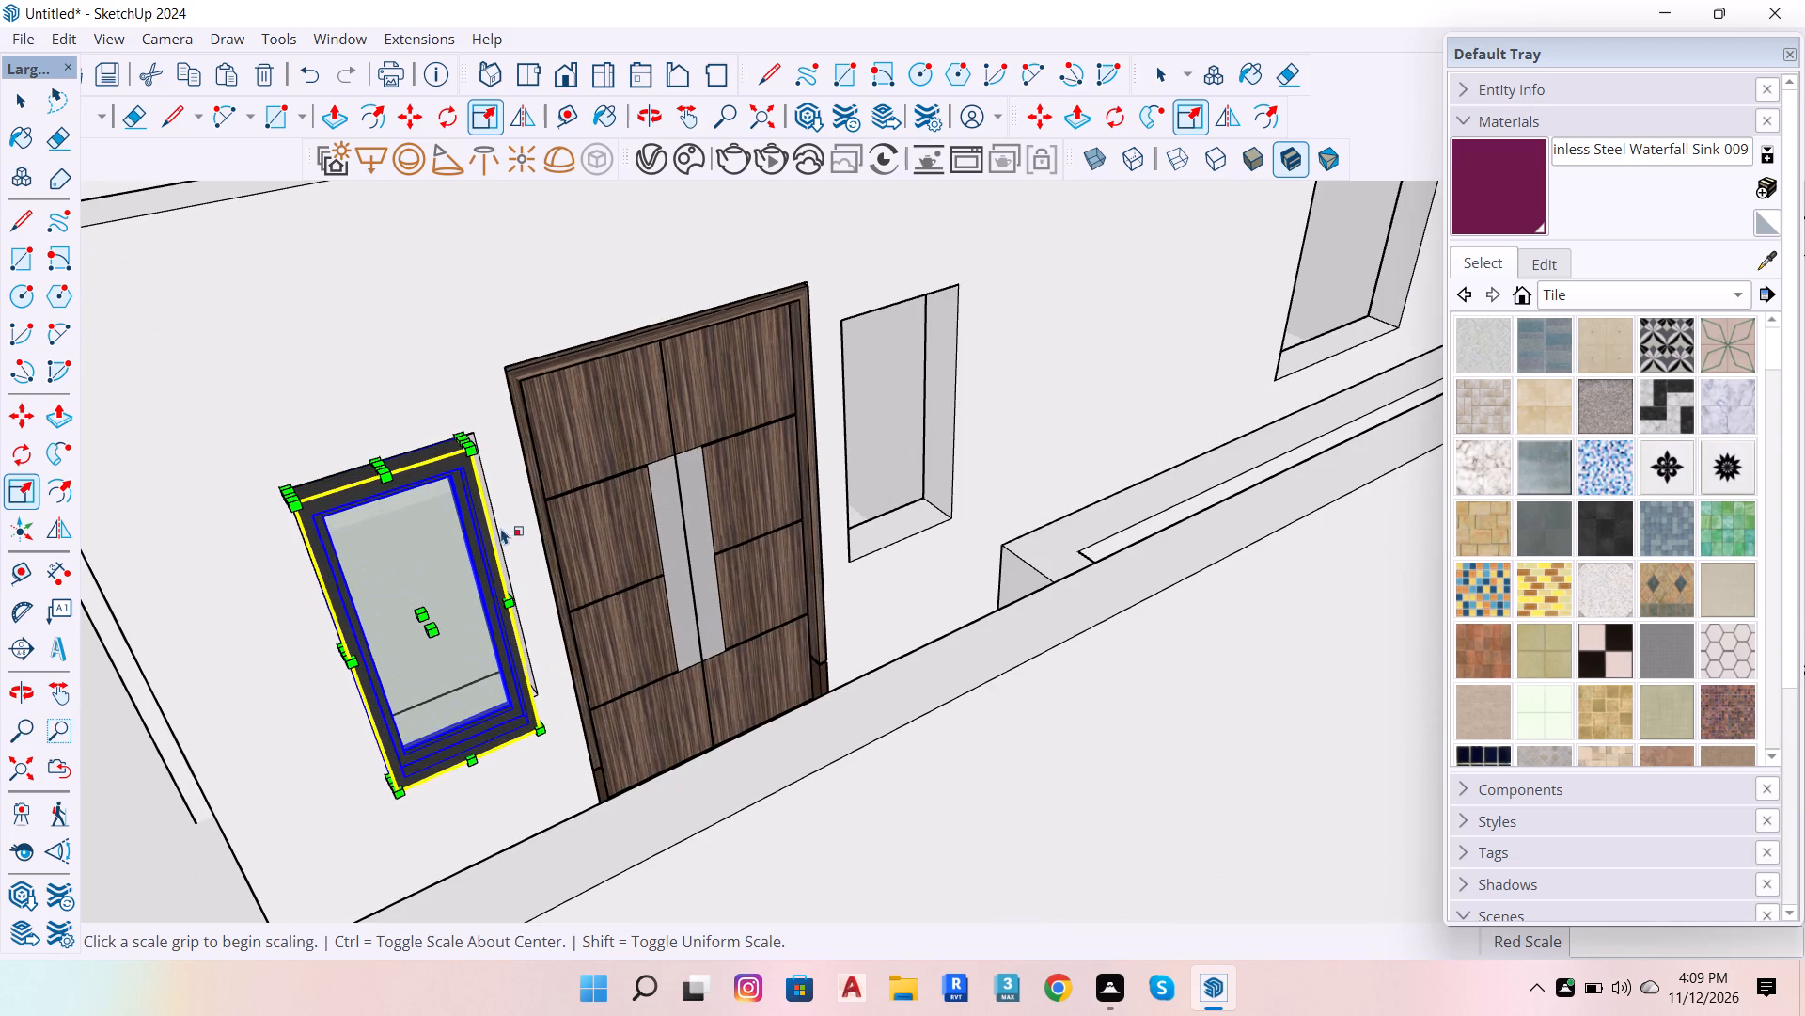
# Scale the window's width again from its door-side edge by about 1.09 to match the small opening's side.
pyautogui.press('o')
pyautogui.moveTo(506, 445); pyautogui.dragTo(263, 510)
pyautogui.scroll(3, 386, 501)
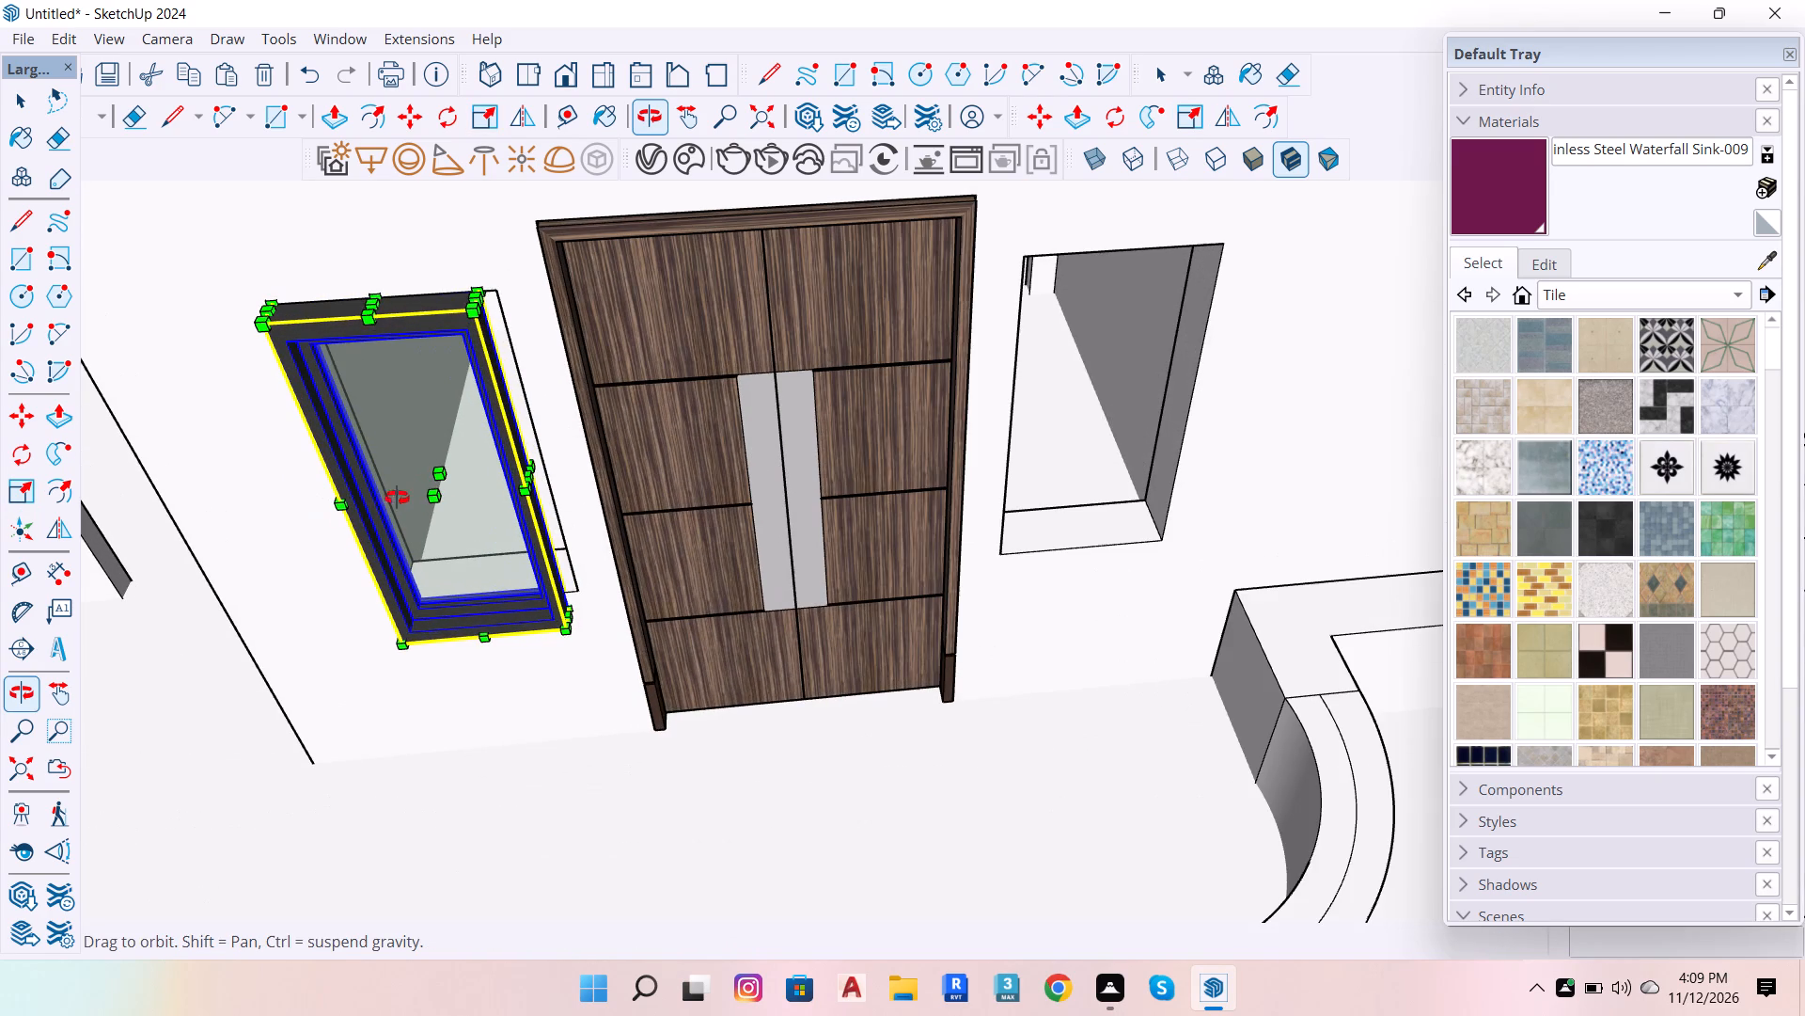
pyautogui.press('space')
pyautogui.press('s')
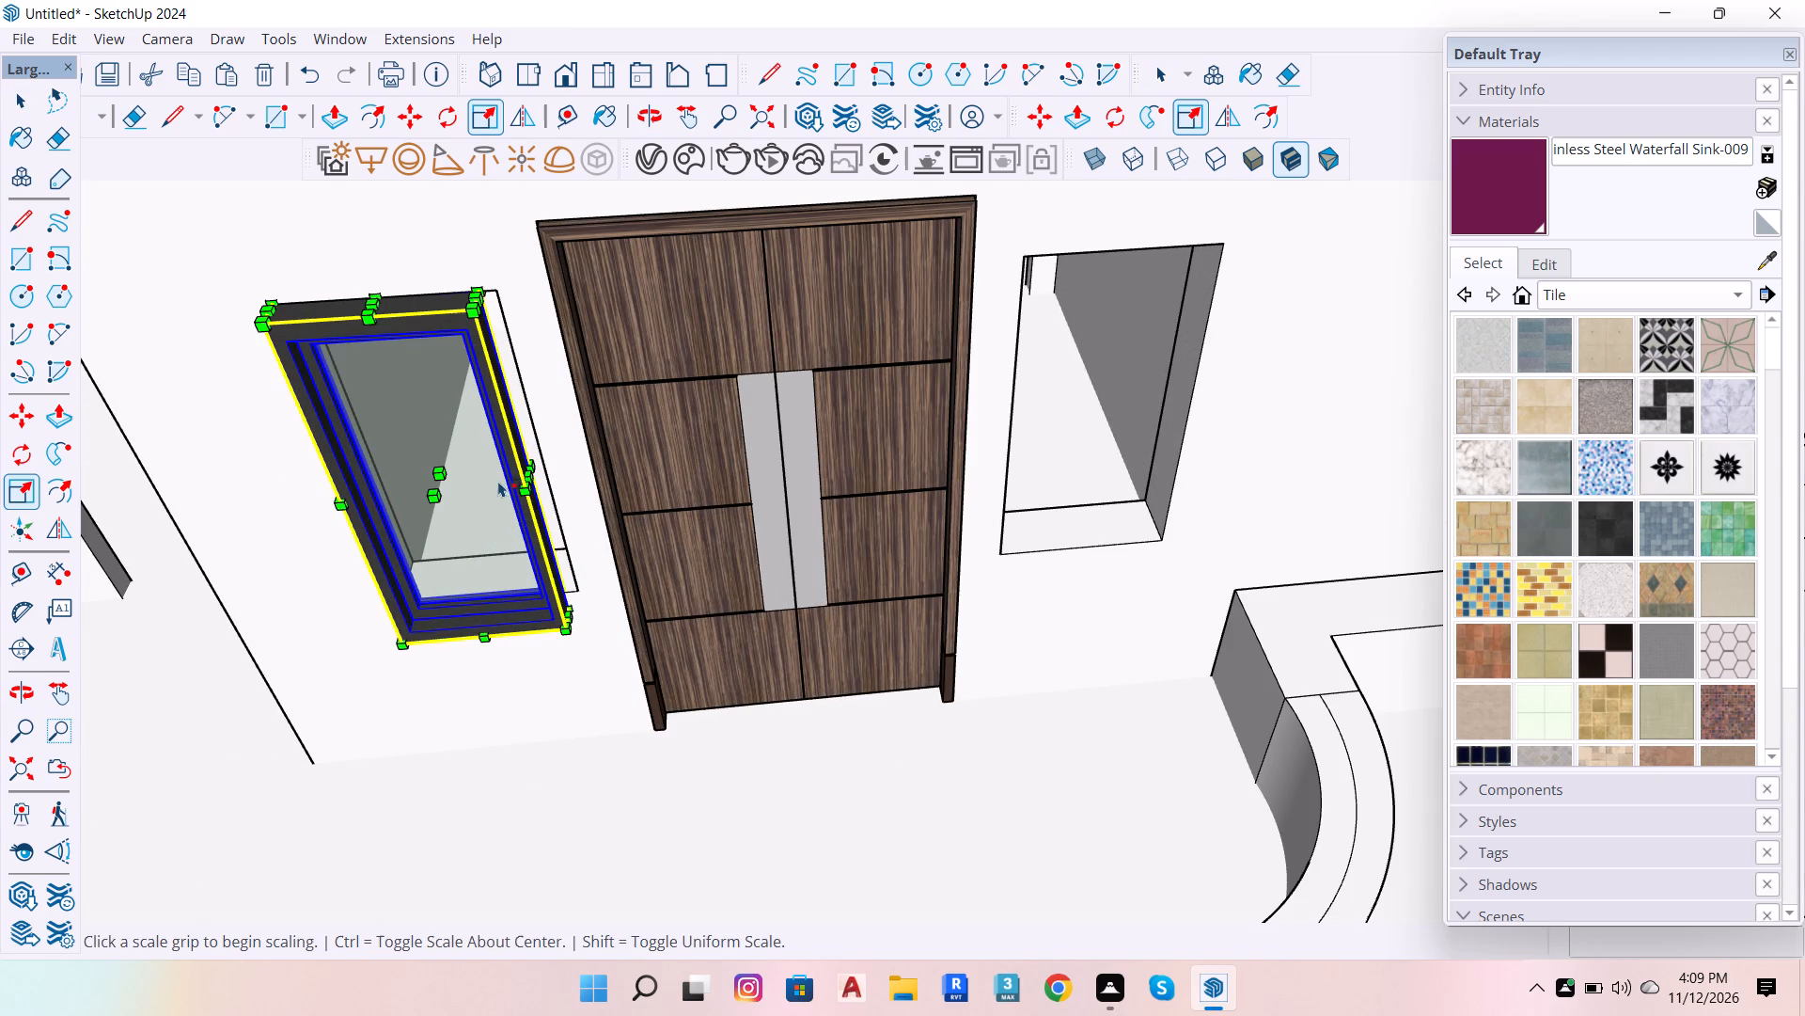
pyautogui.click(528, 476)
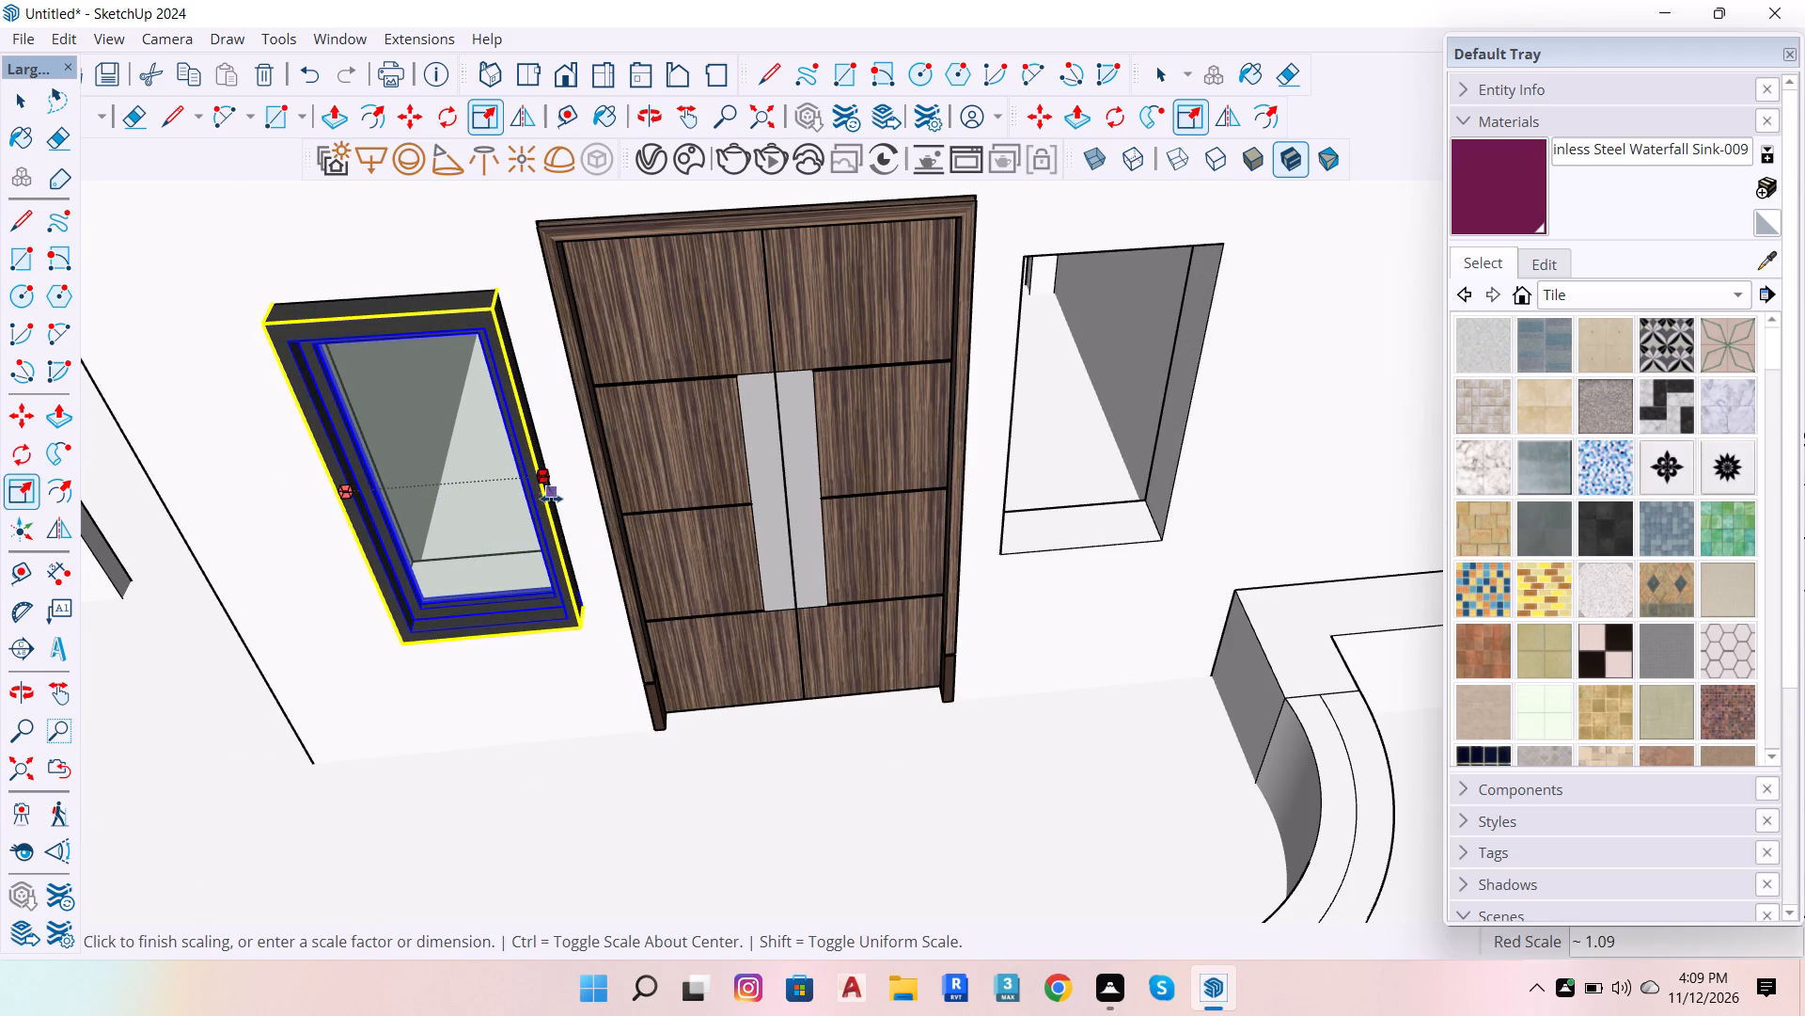
pyautogui.click(551, 501)
pyautogui.scroll(-5, 597, 487)
pyautogui.scroll(5, 485, 623)
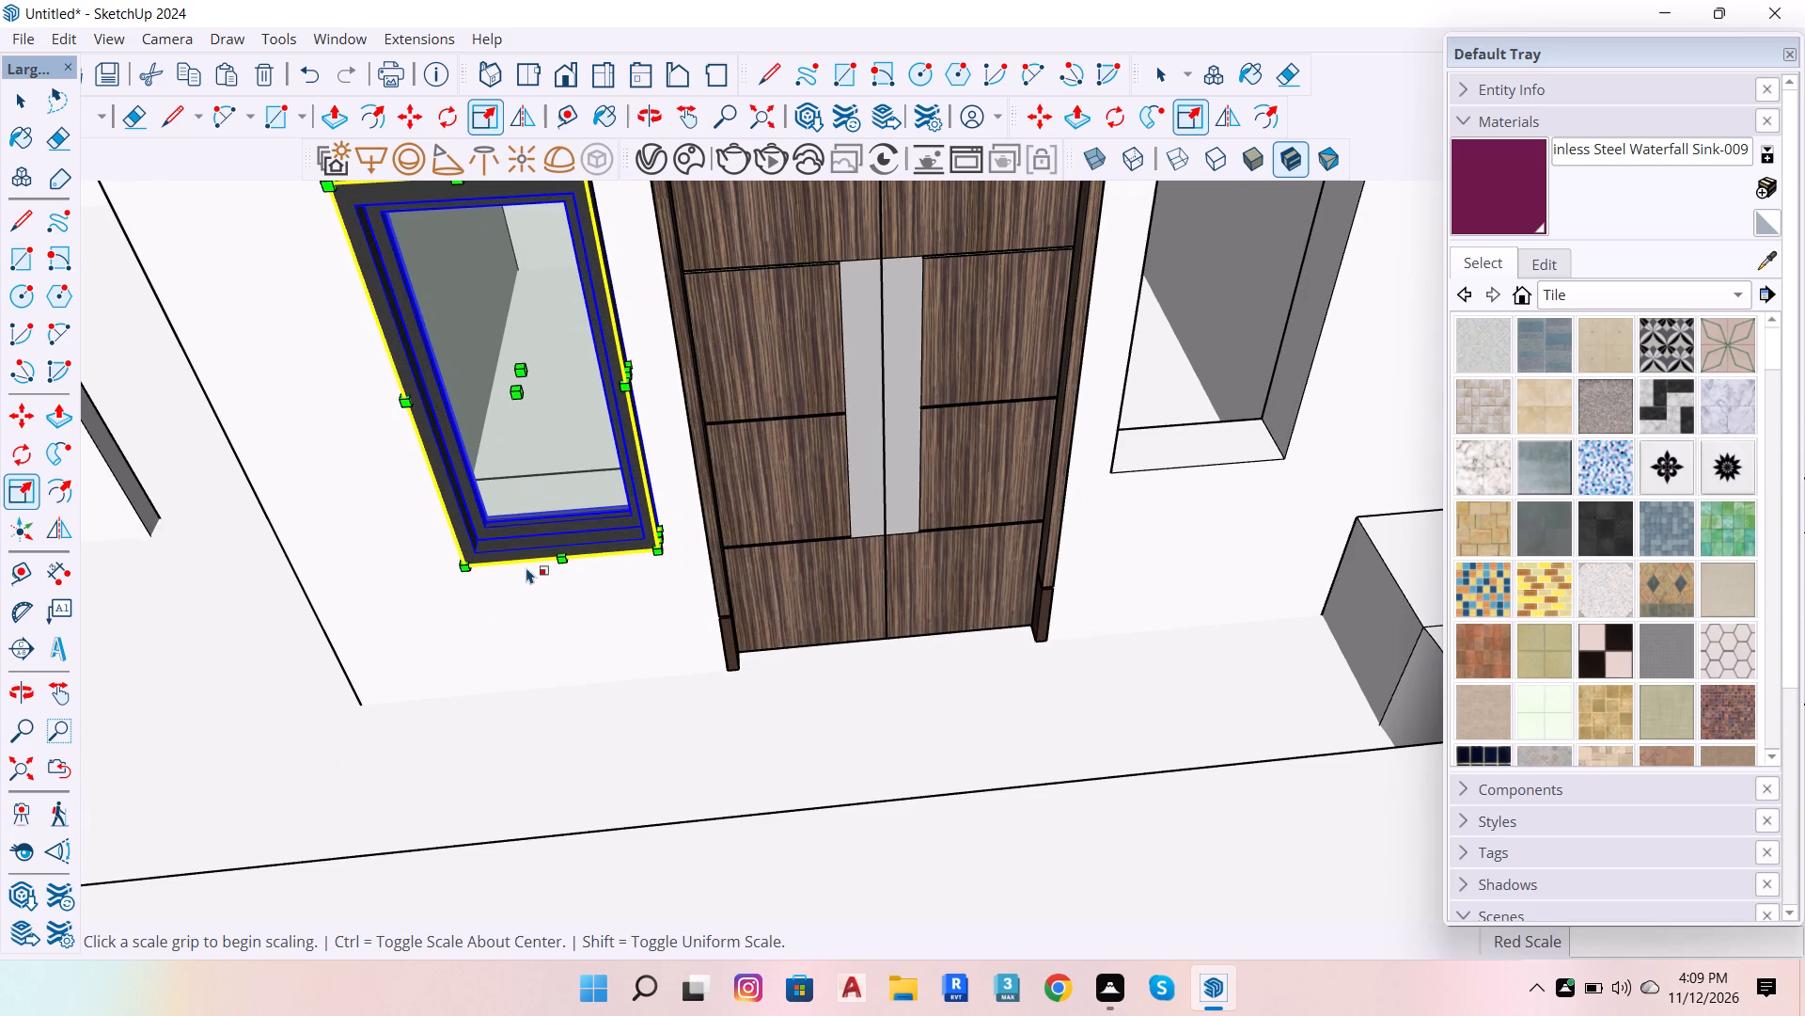
pyautogui.press('space')
pyautogui.scroll(-5, 639, 612)
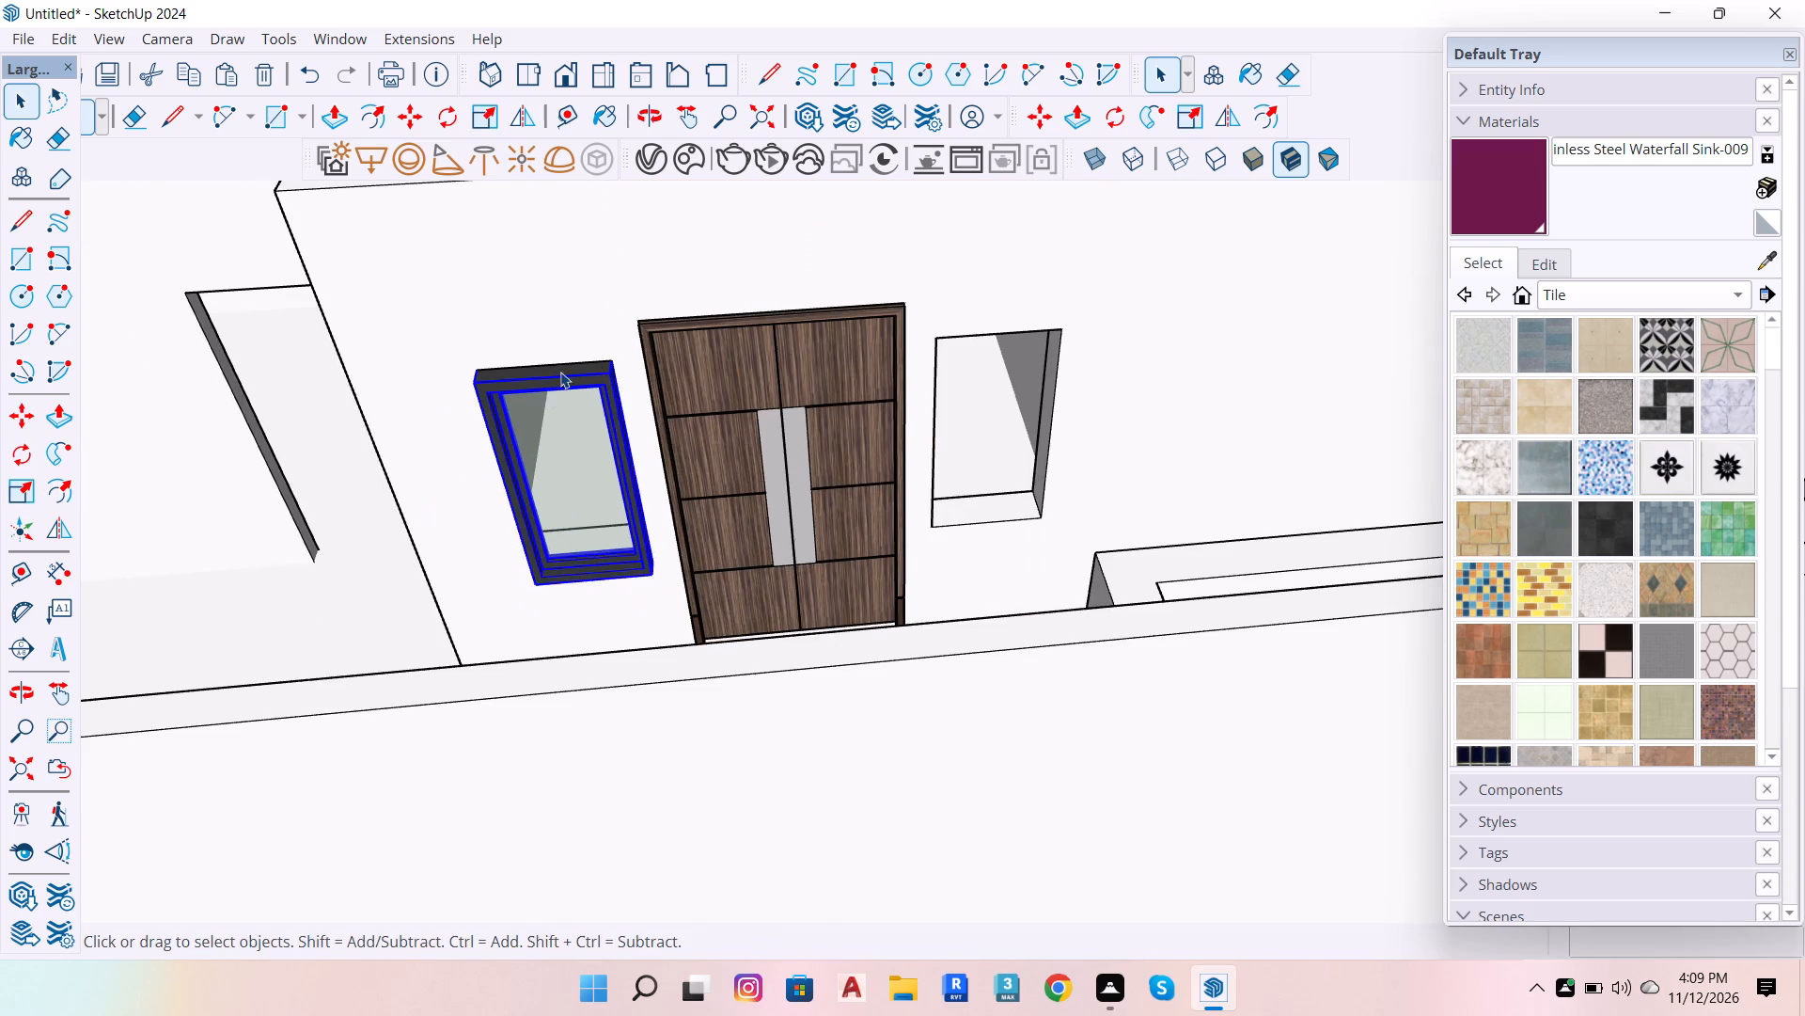
# Move the window by its frame's top corner onto the opening's top corner and about 2 1/2" into the wall's thickness.
pyautogui.scroll(5, 561, 372)
pyautogui.scroll(-6, 660, 346)
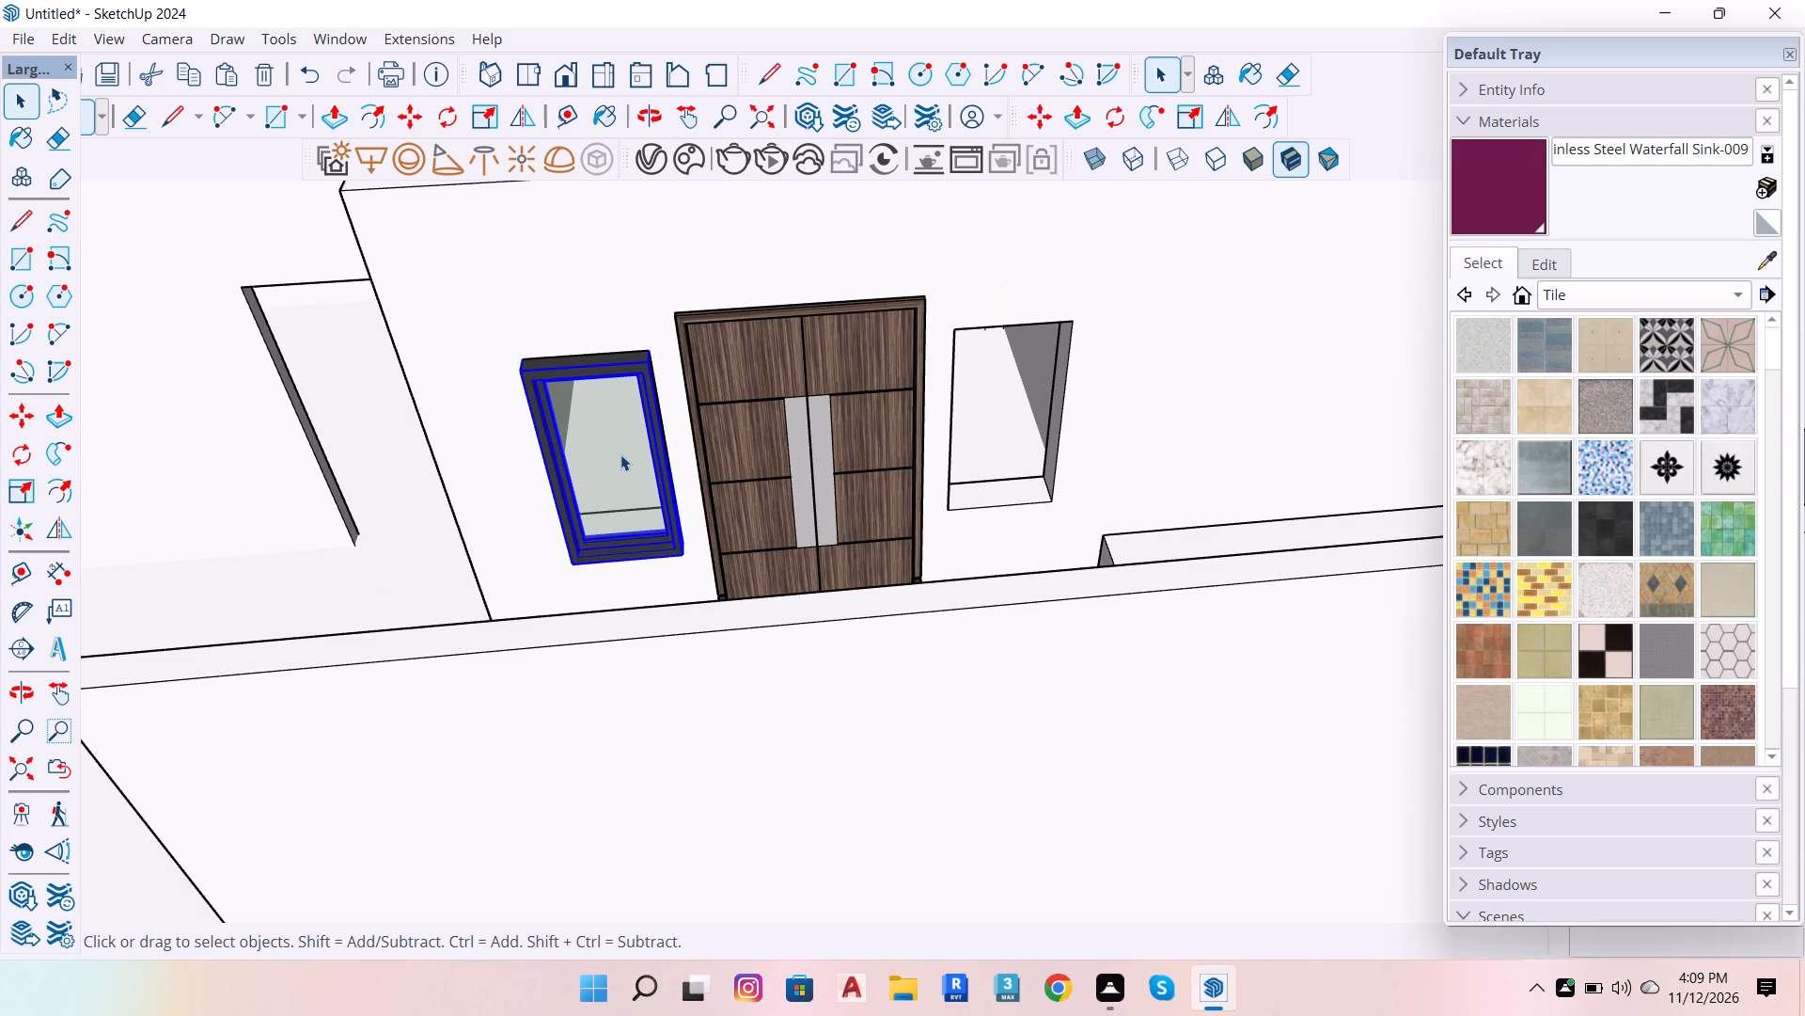
pyautogui.press('m')
pyautogui.scroll(8, 549, 368)
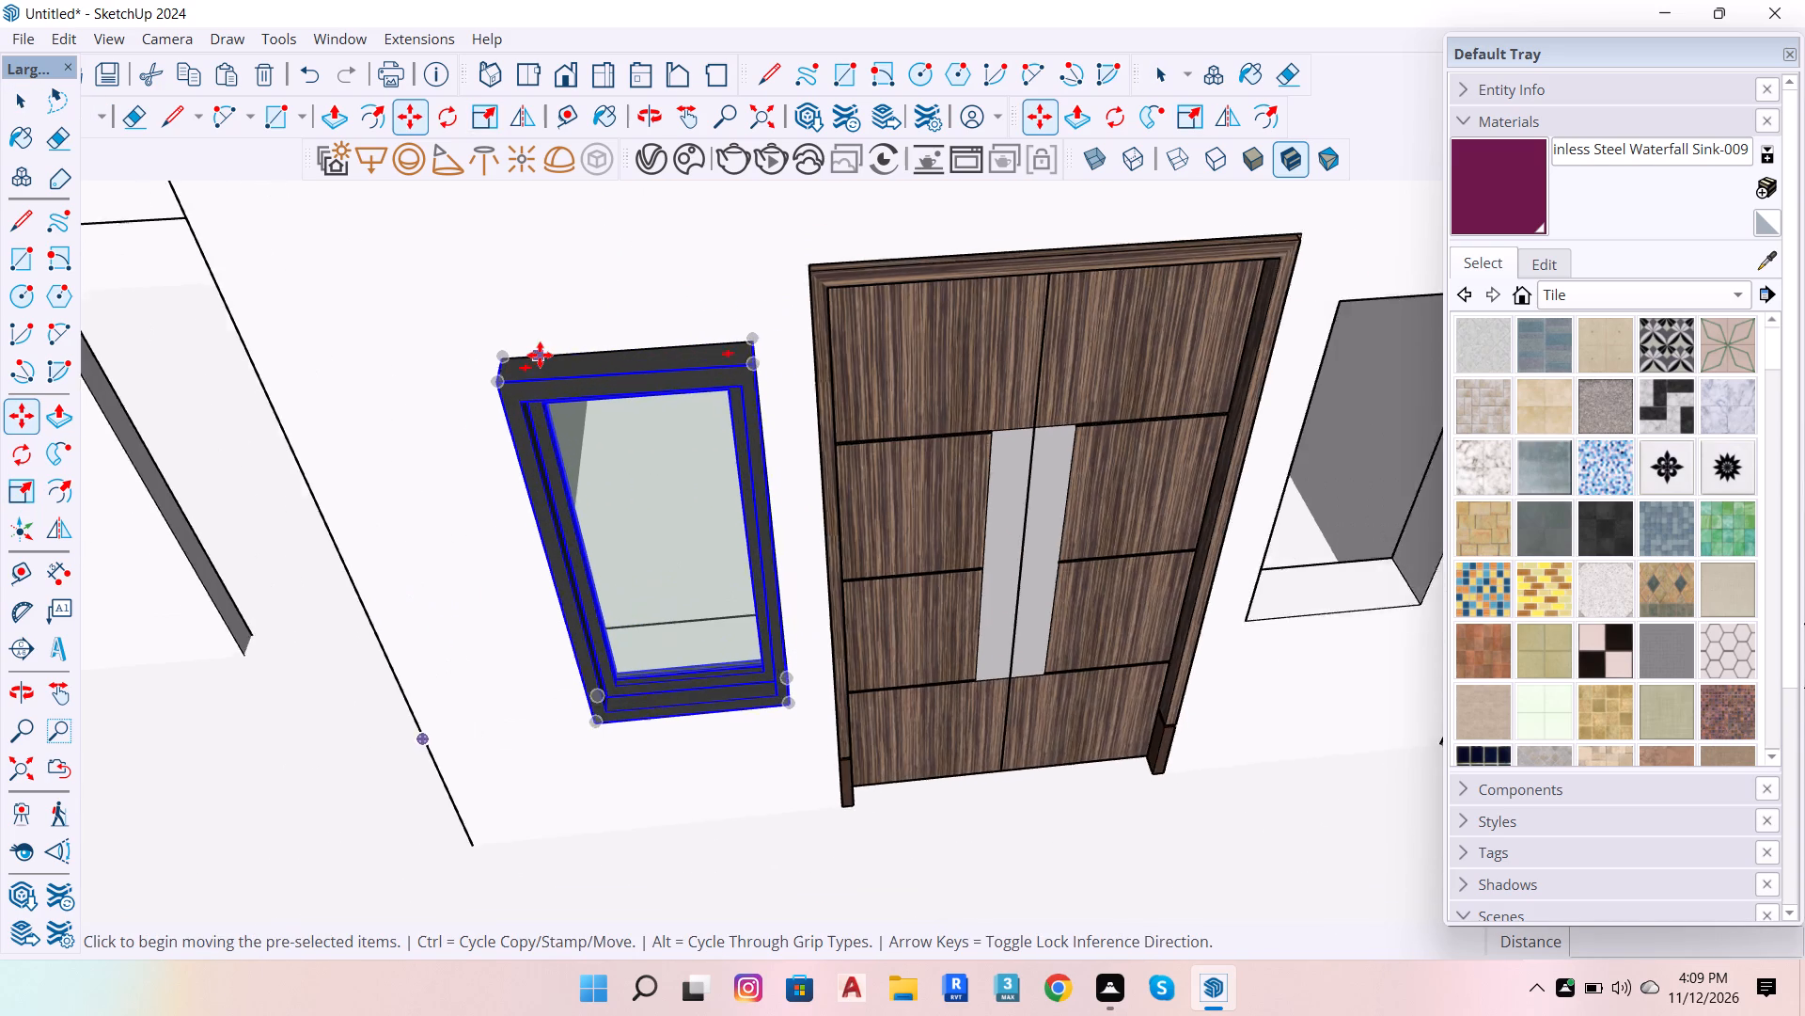
pyautogui.click(489, 356)
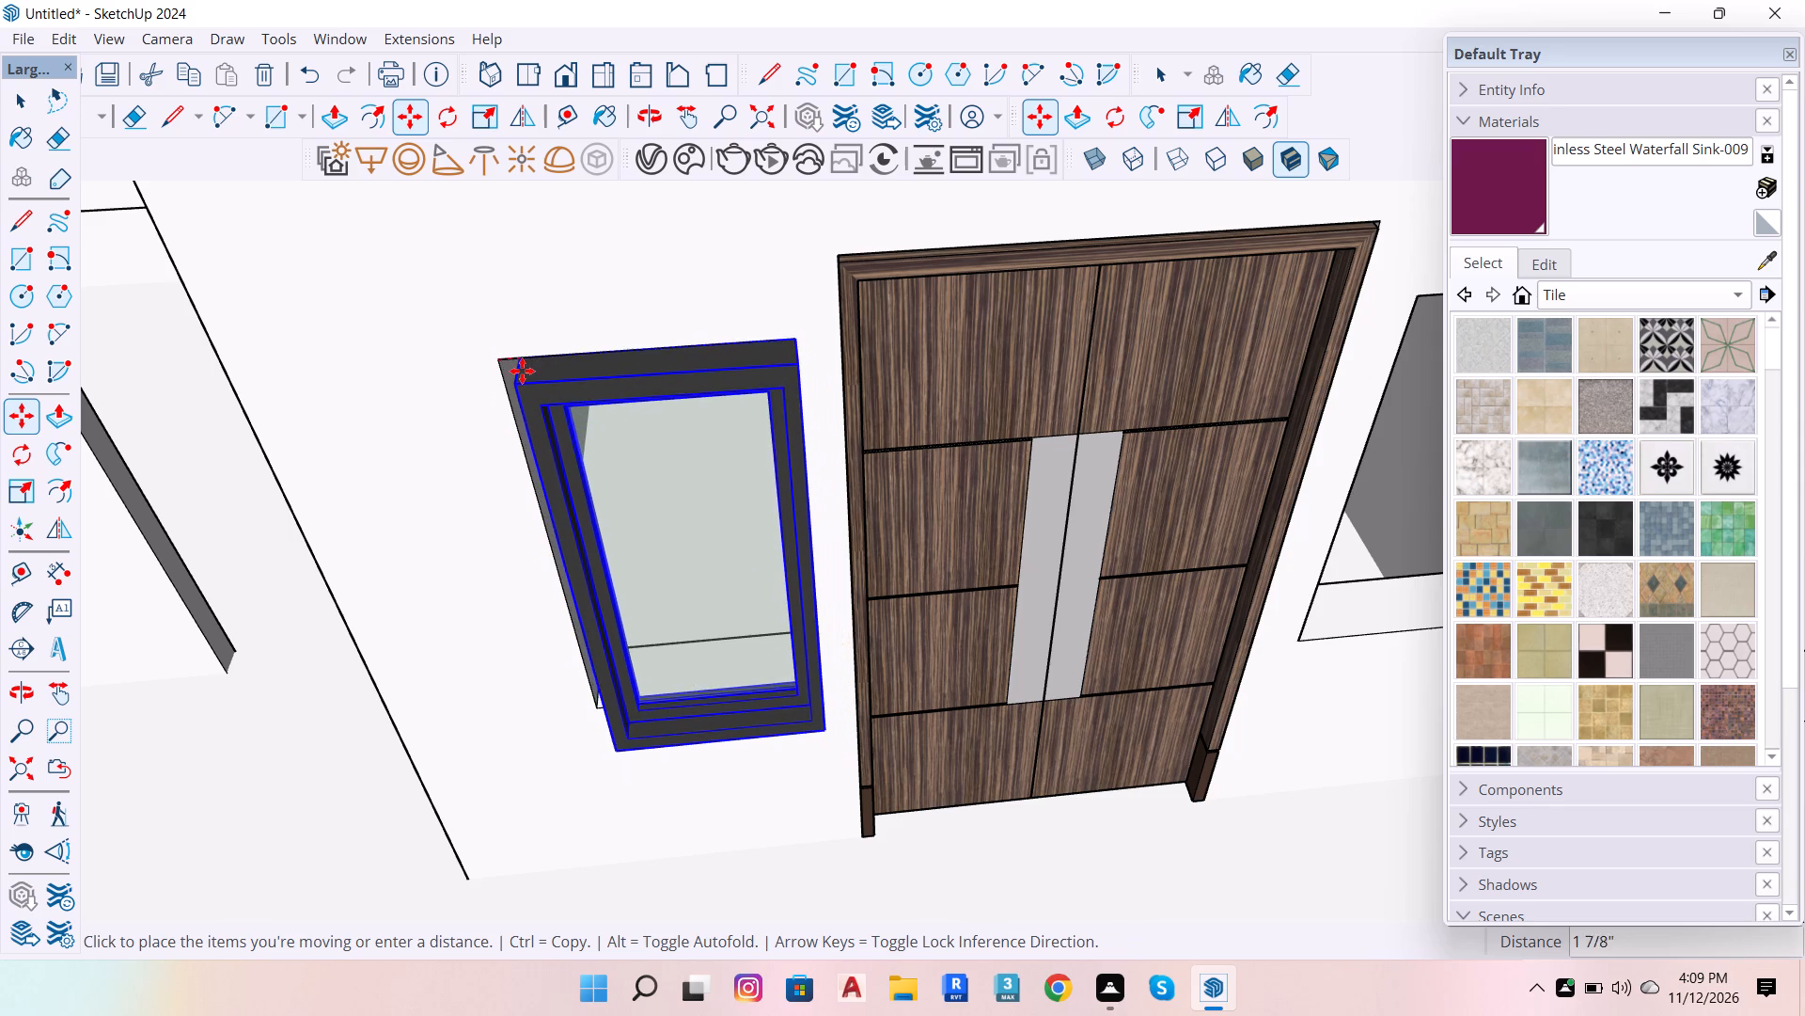
pyautogui.scroll(6, 522, 365)
pyautogui.click(489, 345)
pyautogui.scroll(-5, 609, 437)
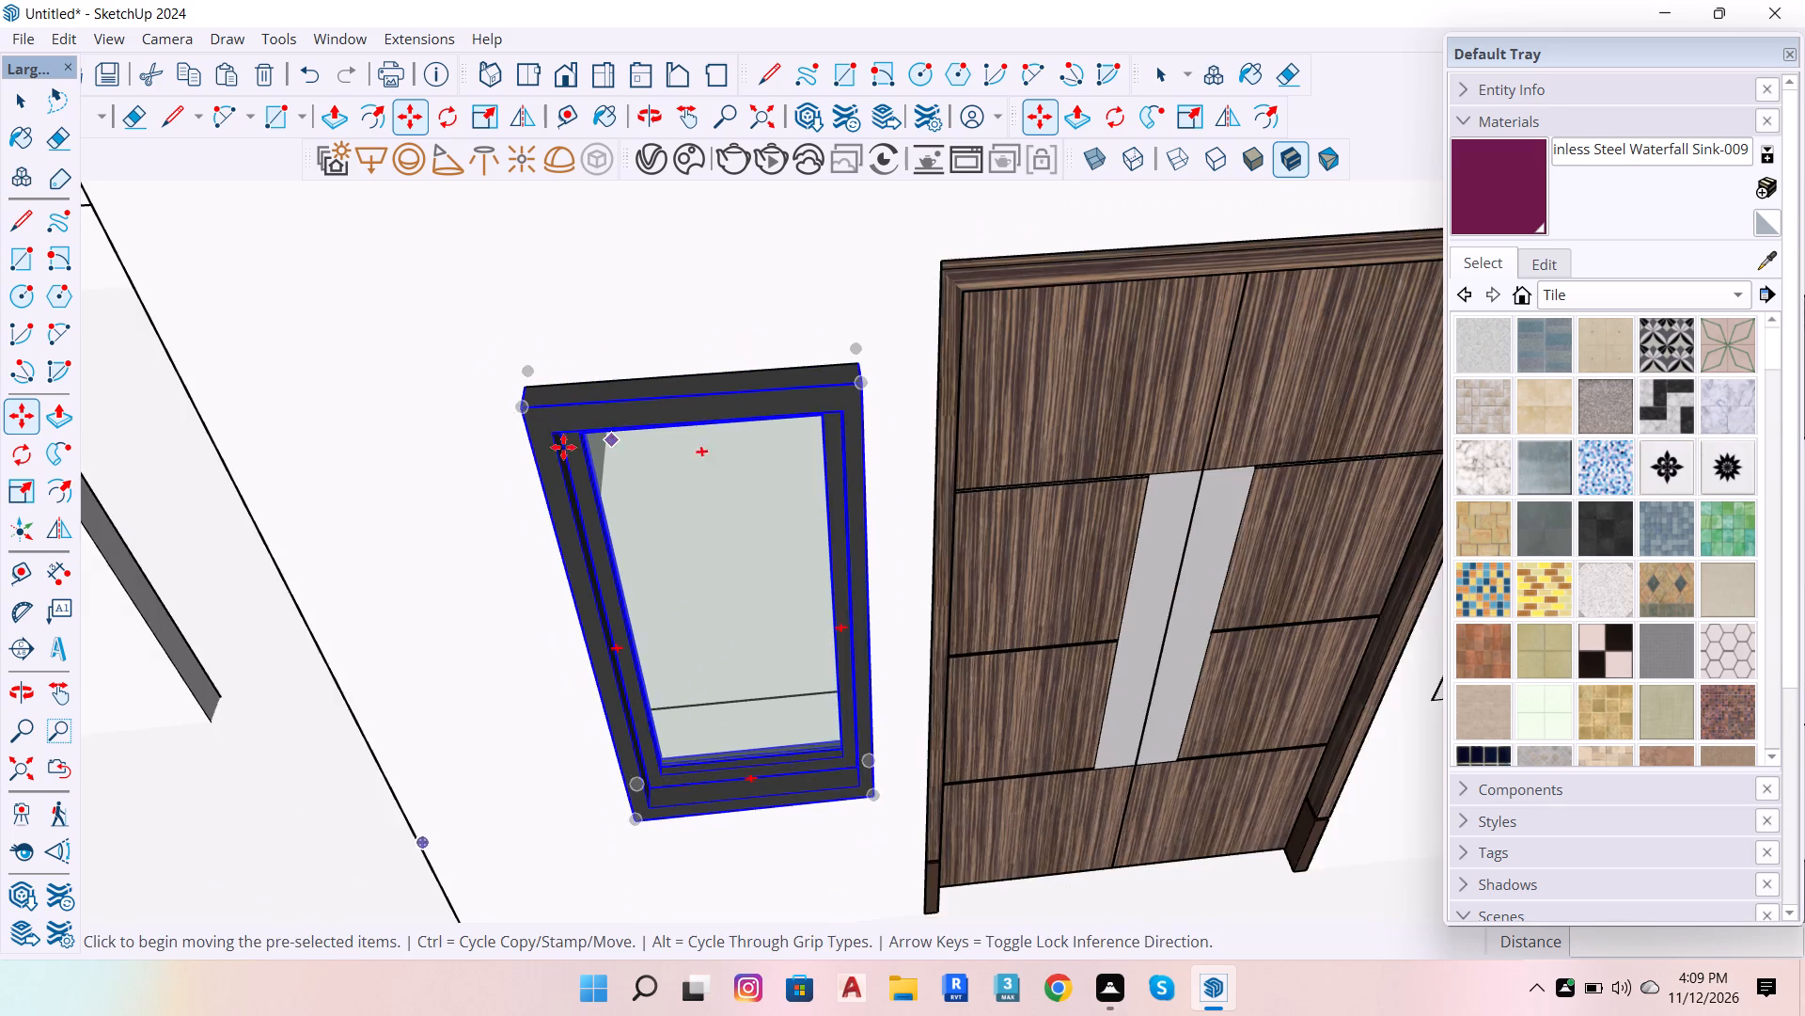
pyautogui.scroll(6, 484, 412)
pyautogui.click(552, 402)
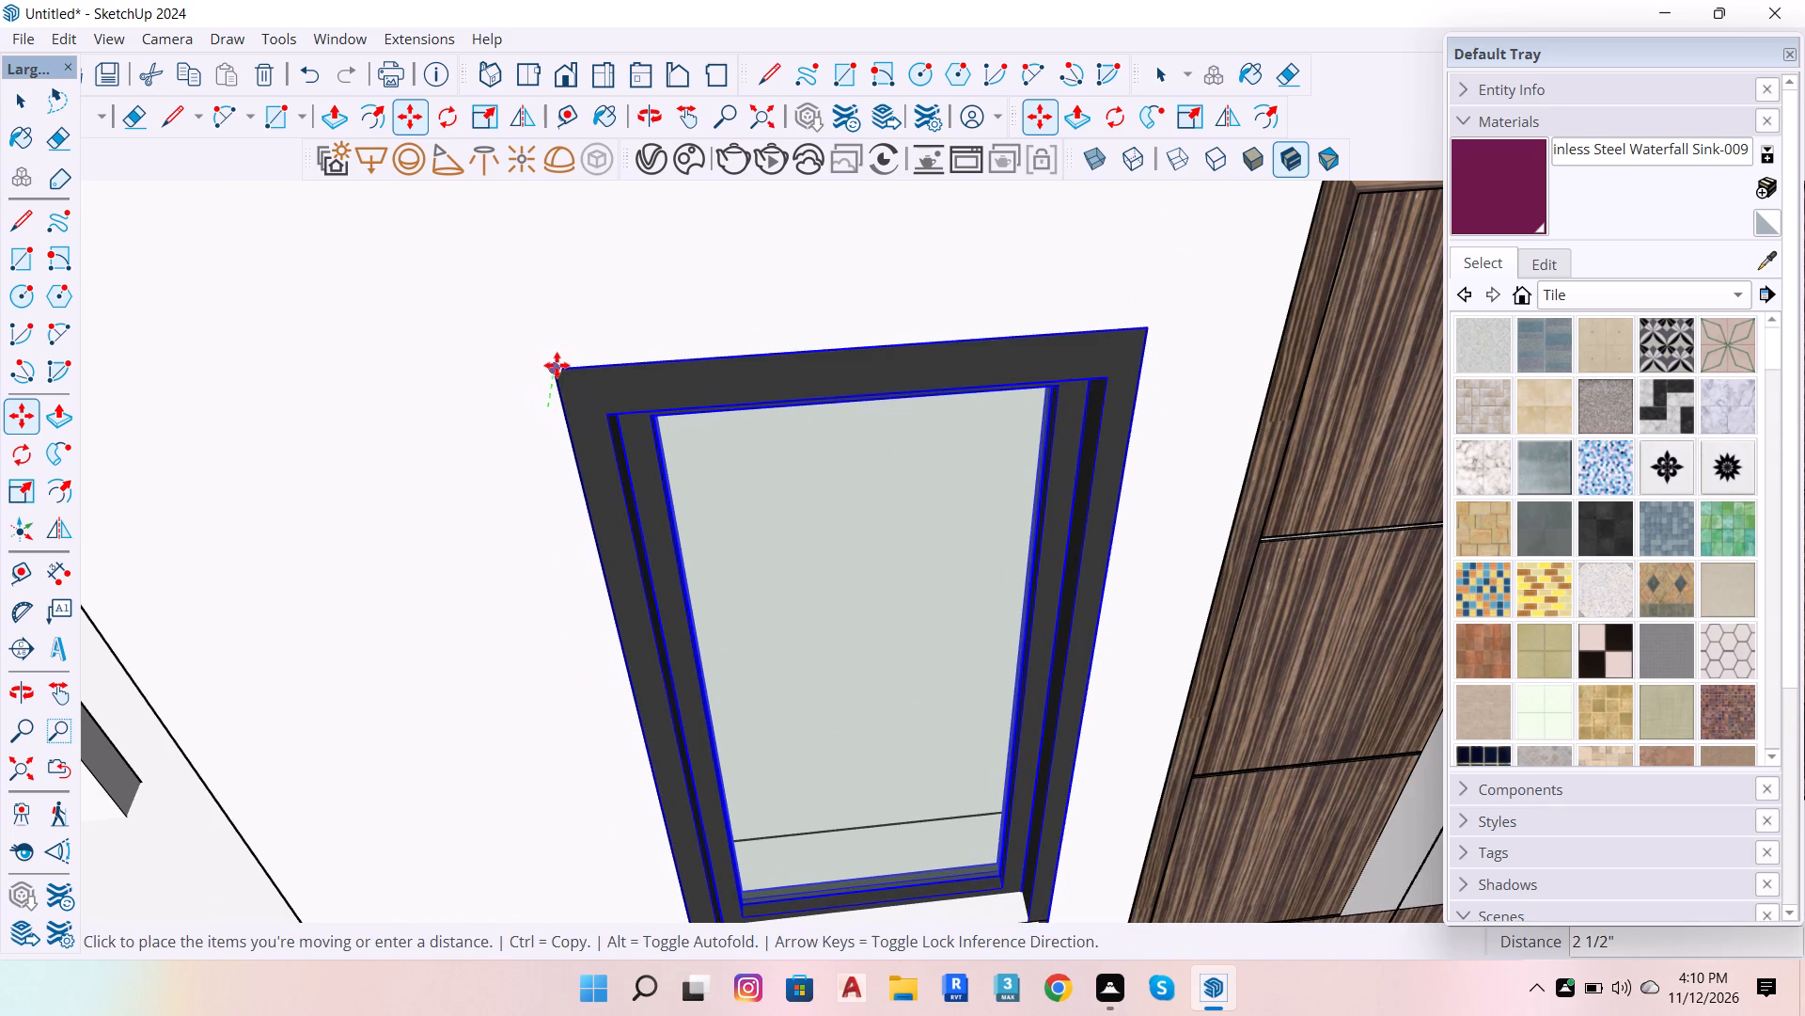
pyautogui.click(557, 365)
pyautogui.scroll(-6, 626, 300)
pyautogui.scroll(3, 765, 545)
pyautogui.press('space')
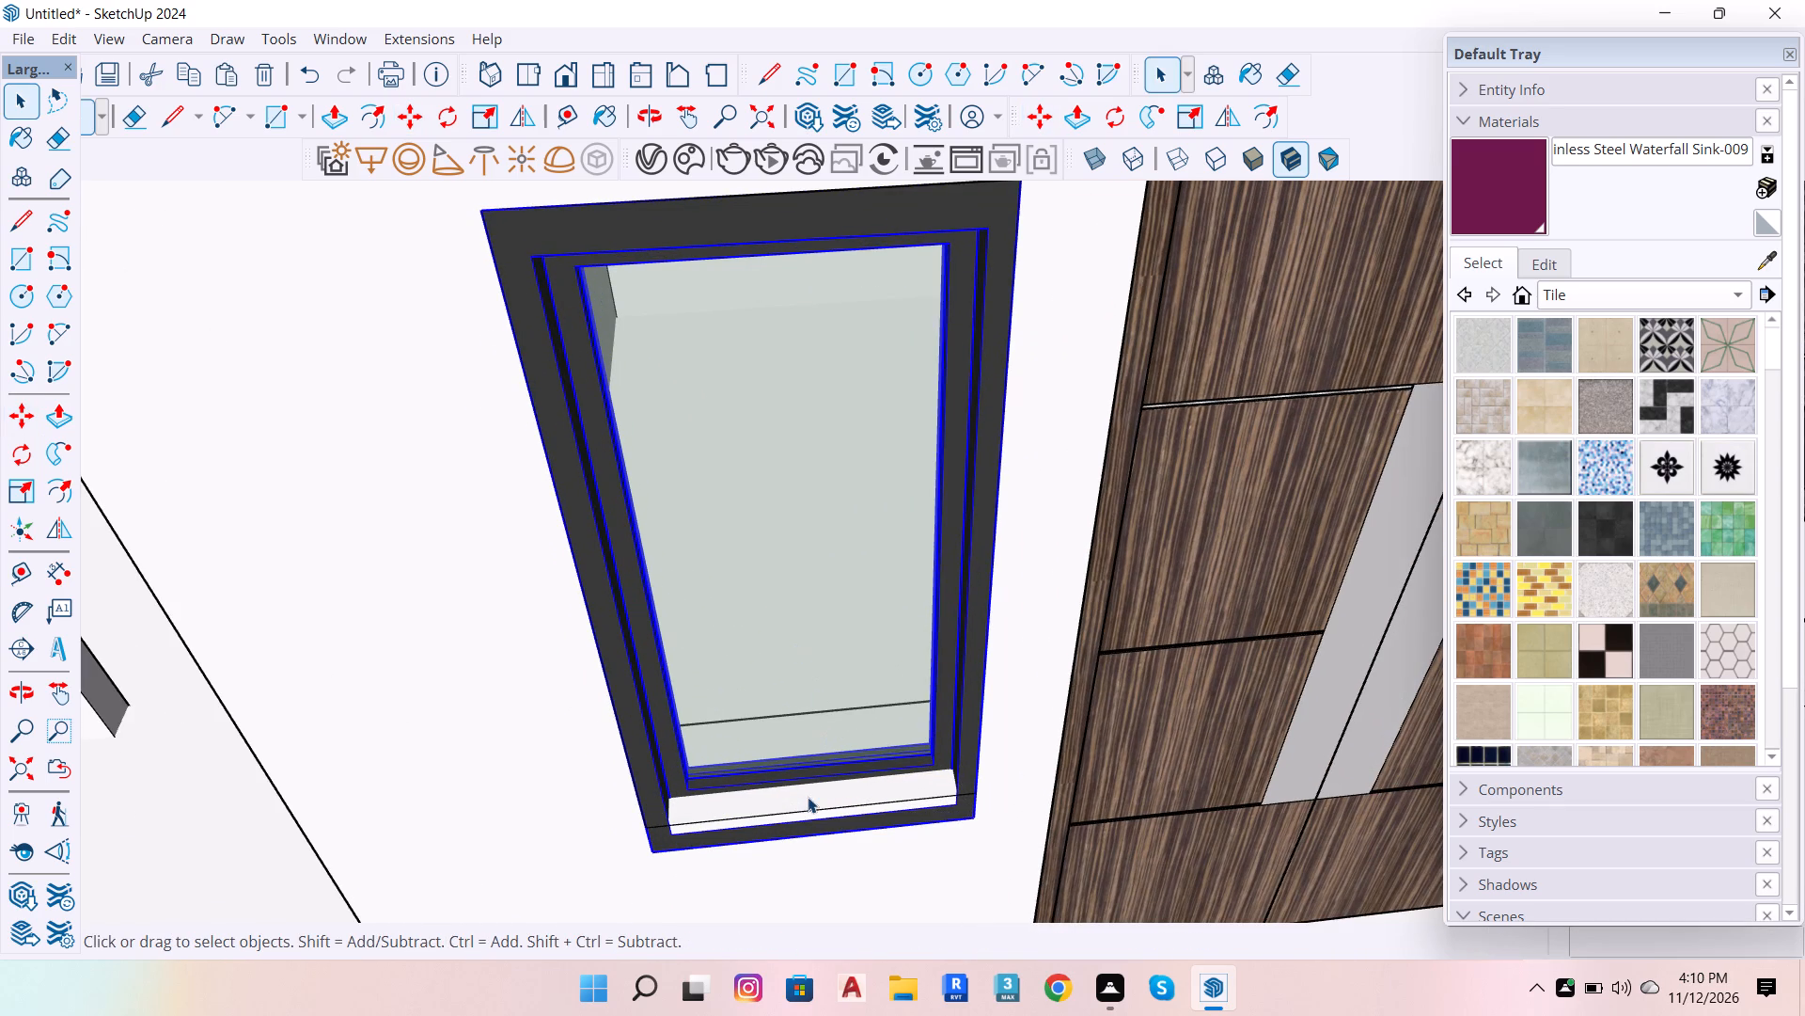
# Scale the window's height from its bottom edge to the bottom of the opening and deselect it.
pyautogui.press('s')
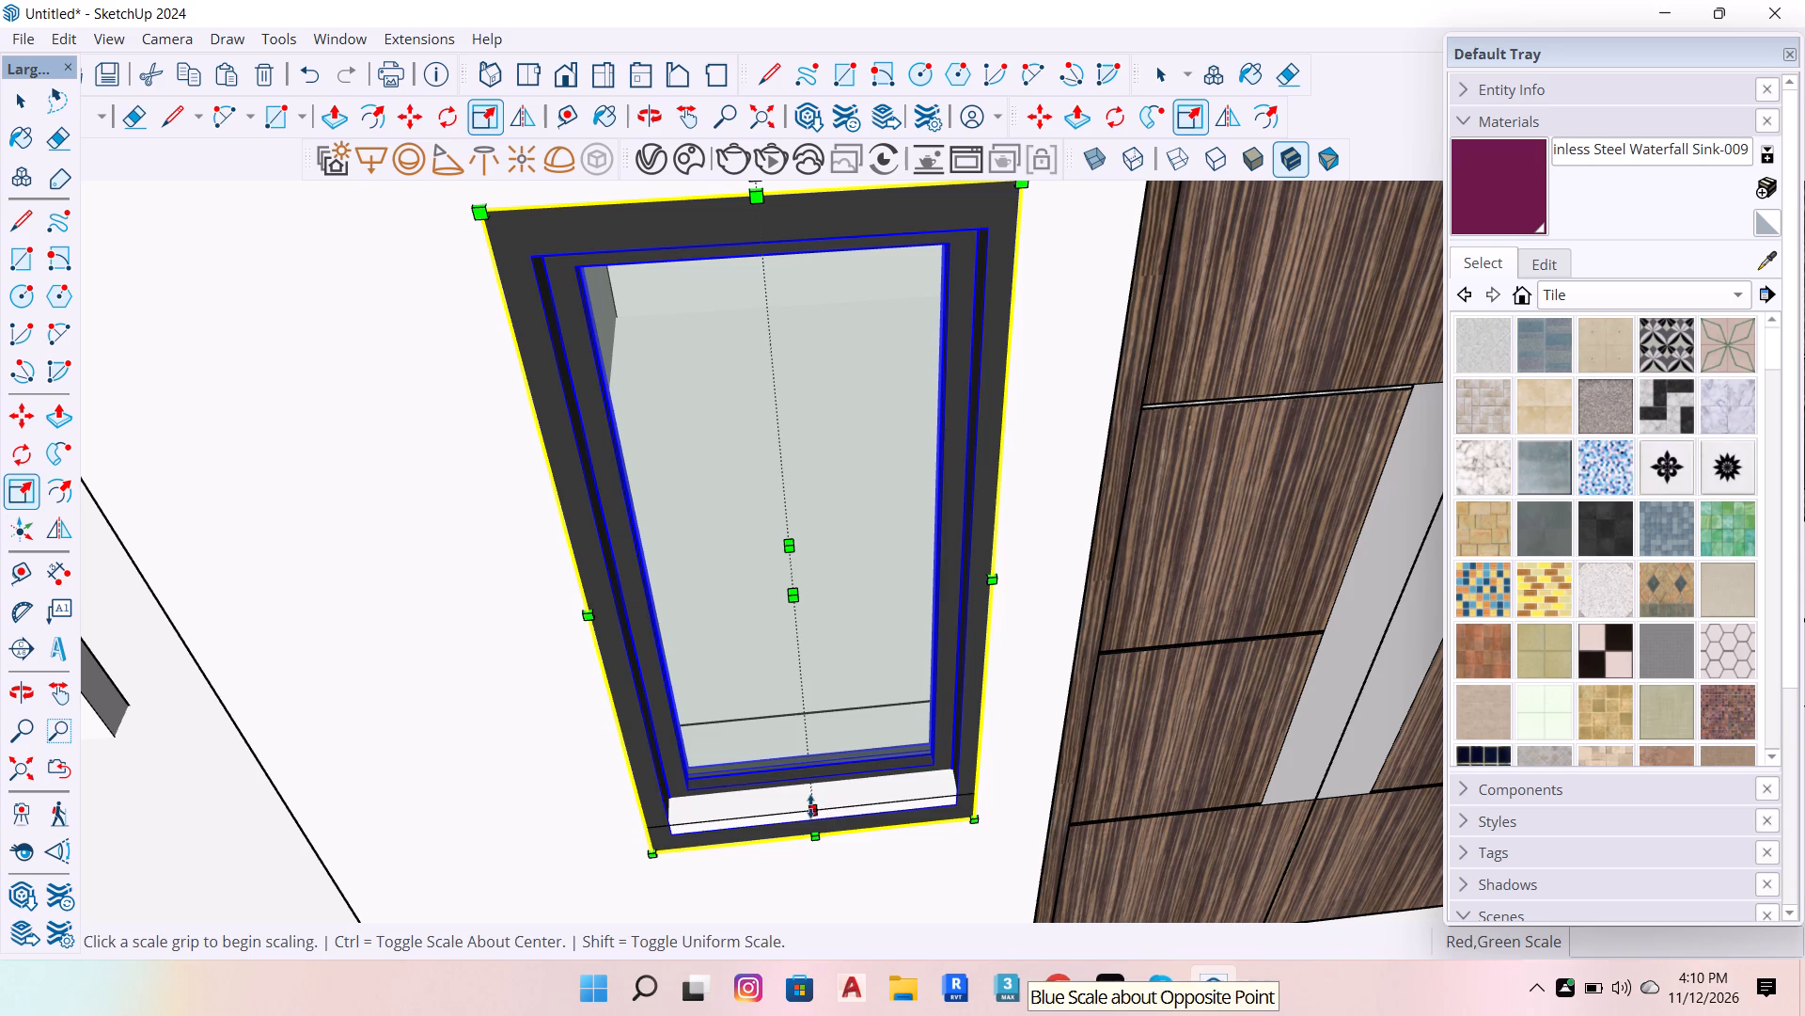
pyautogui.click(810, 806)
pyautogui.scroll(3, 809, 810)
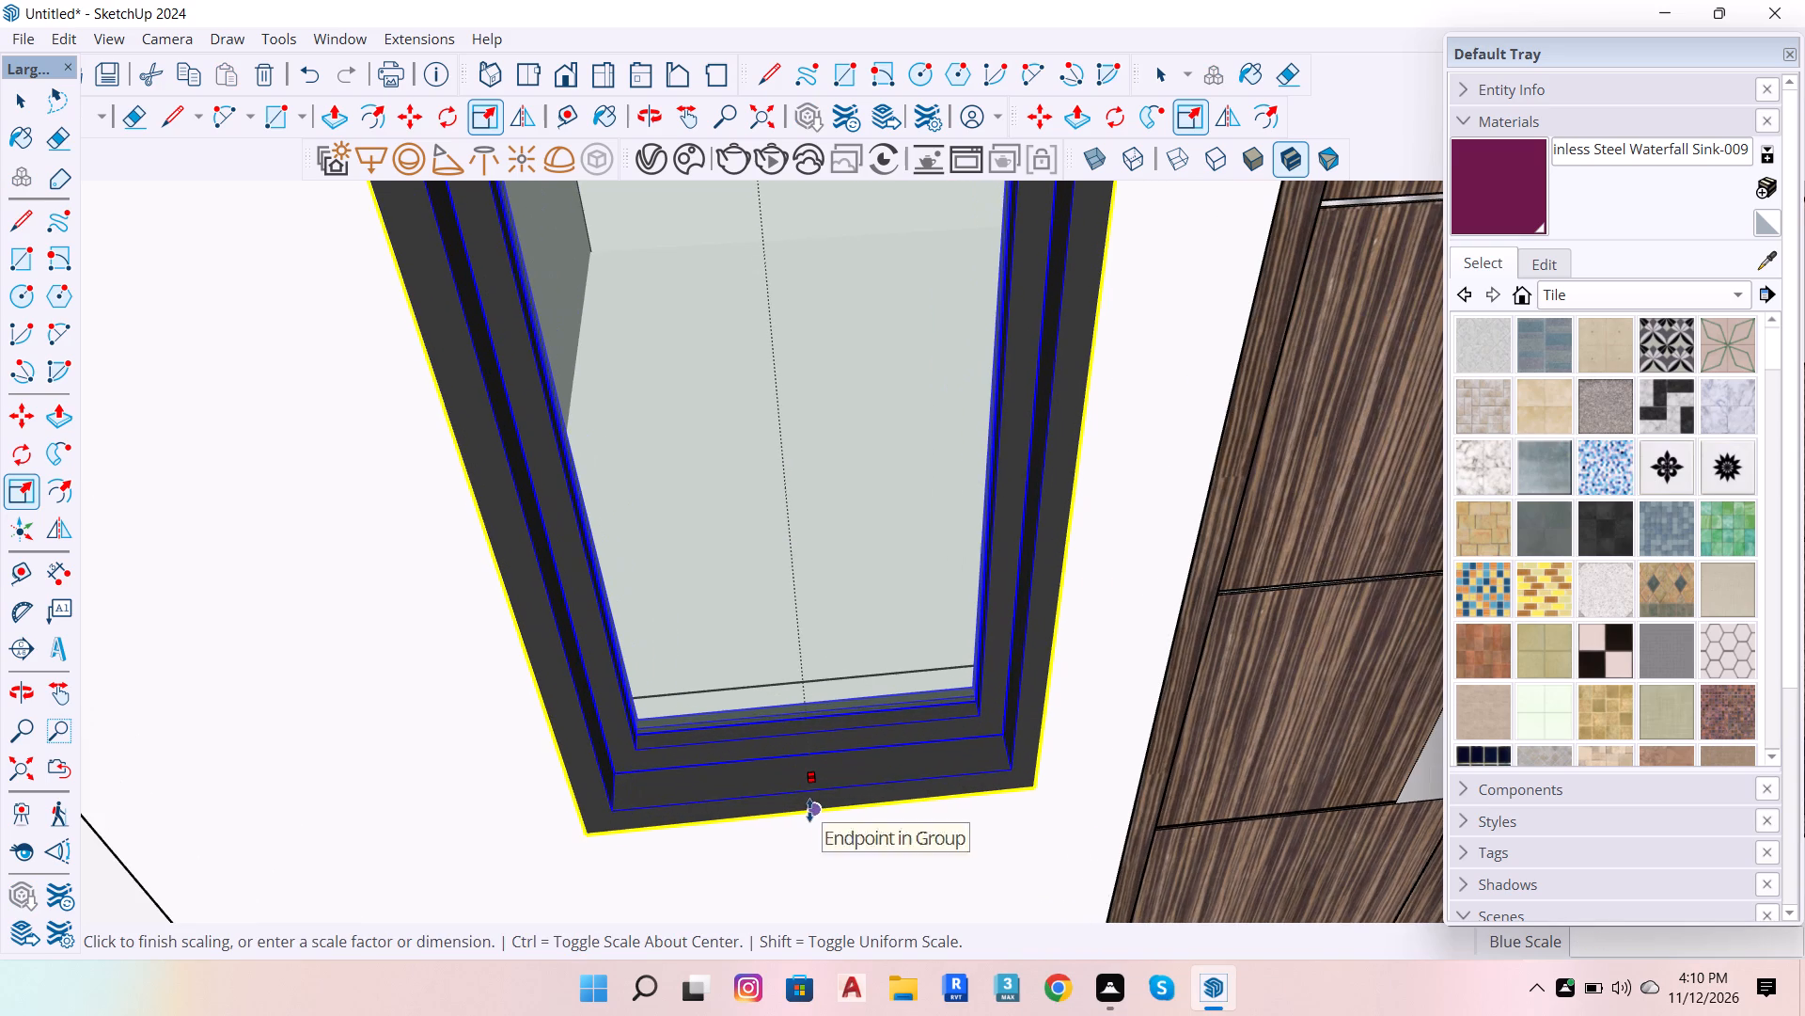
pyautogui.click(808, 809)
pyautogui.scroll(-6, 843, 762)
pyautogui.press('space')
pyautogui.scroll(-7, 843, 762)
pyautogui.scroll(5, 865, 633)
pyautogui.scroll(-6, 729, 576)
pyautogui.click(760, 623)
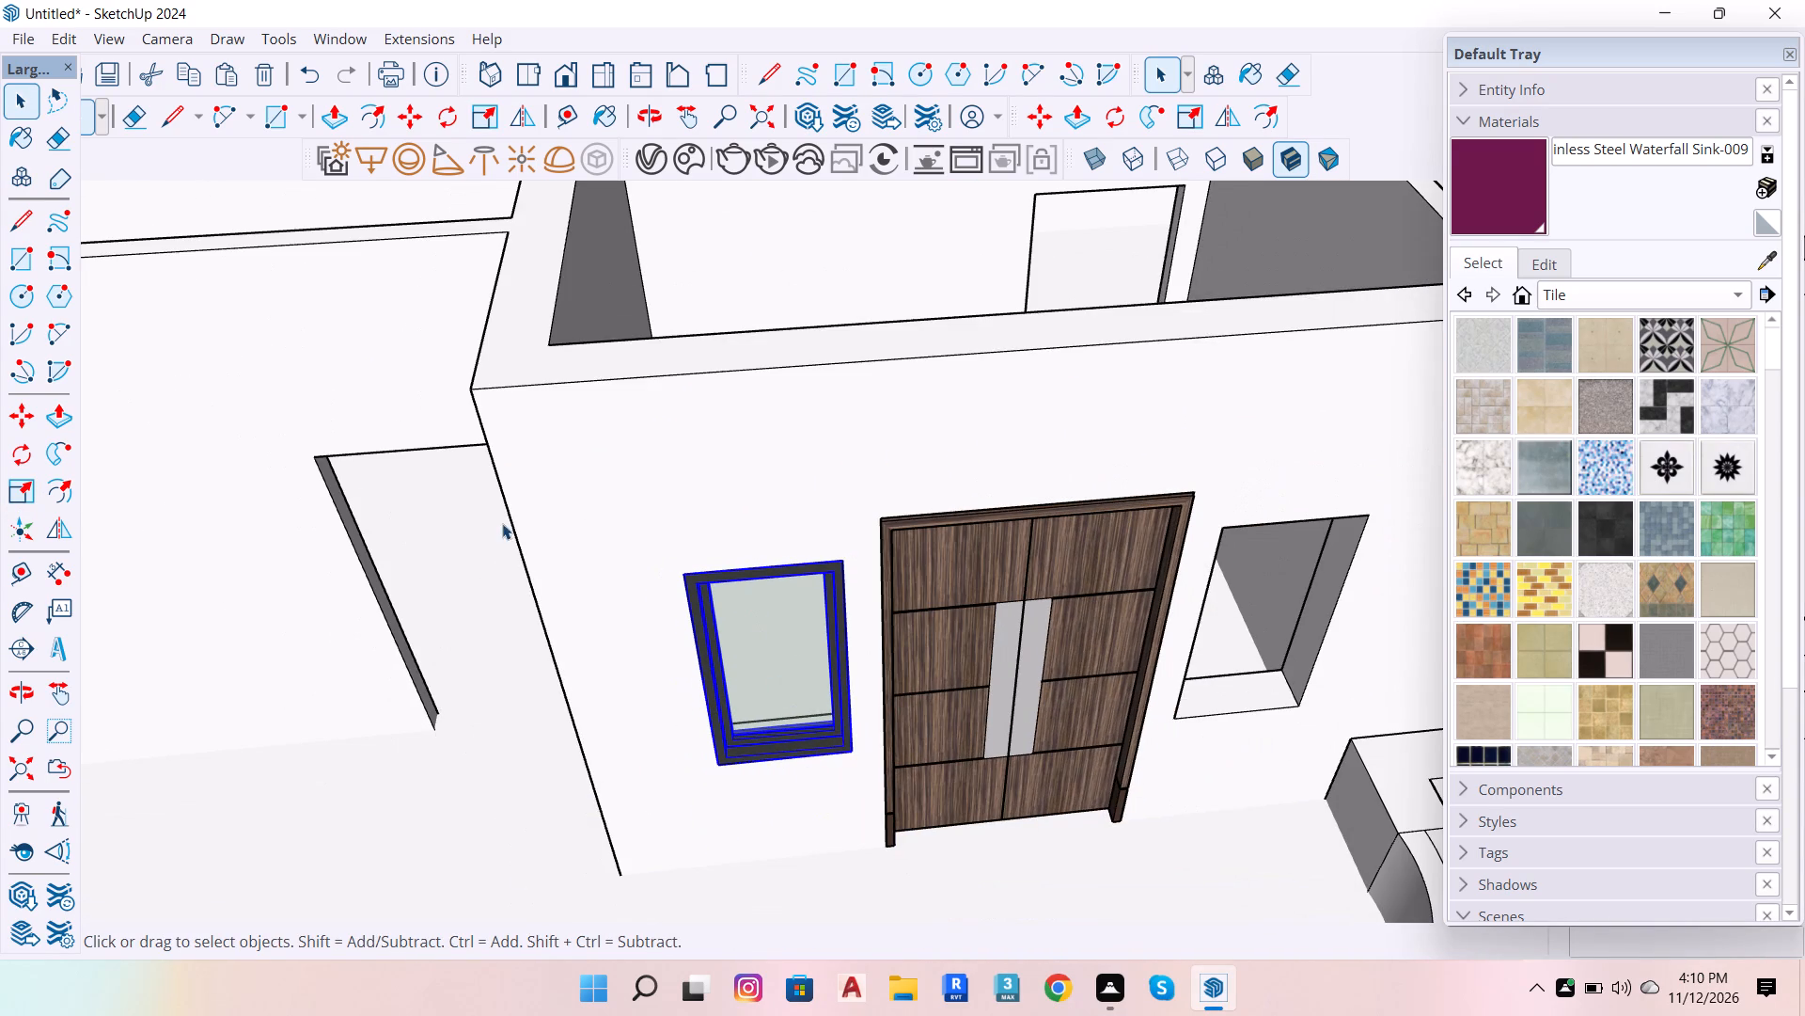
pyautogui.scroll(-7, 514, 539)
pyautogui.scroll(-7, 692, 633)
pyautogui.click(1272, 484)
# Copy the fitted window by its top corner about 7' 1 3/8" to the matching opening on the double door's other side.
pyautogui.scroll(4, 543, 621)
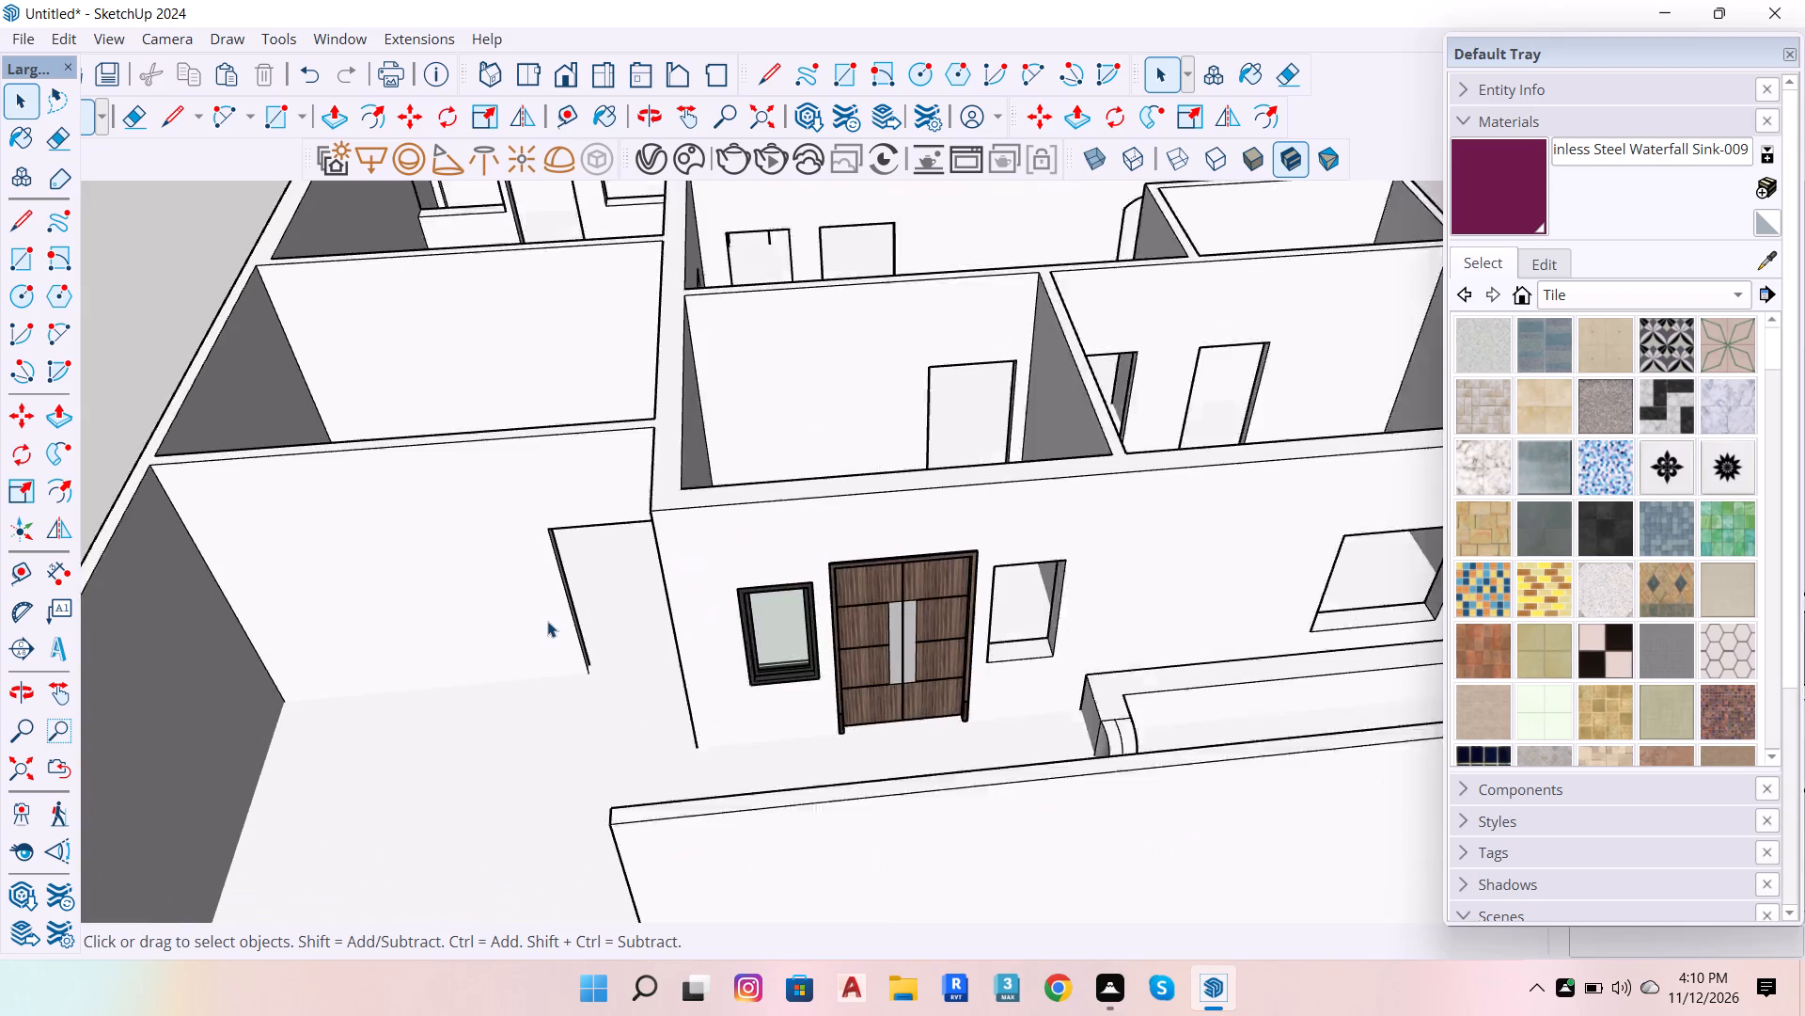
pyautogui.scroll(2, 547, 621)
pyautogui.scroll(5, 796, 627)
pyautogui.click(787, 639)
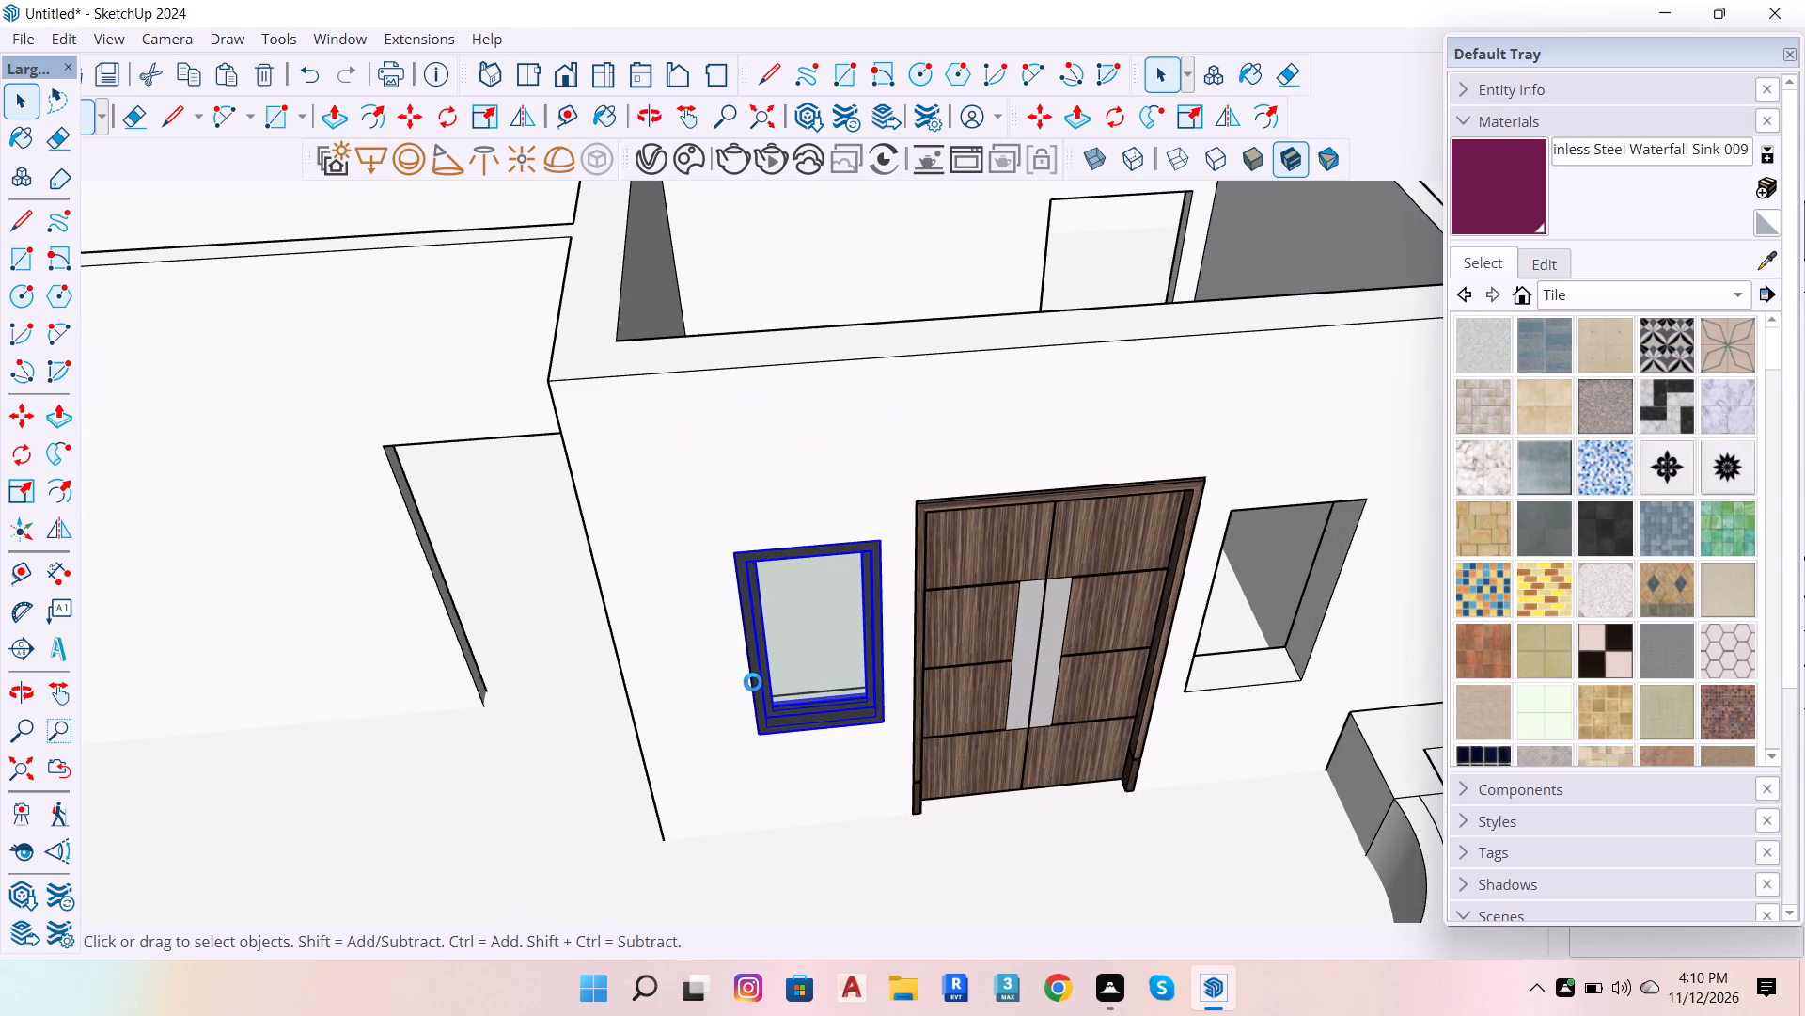
pyautogui.press('m')
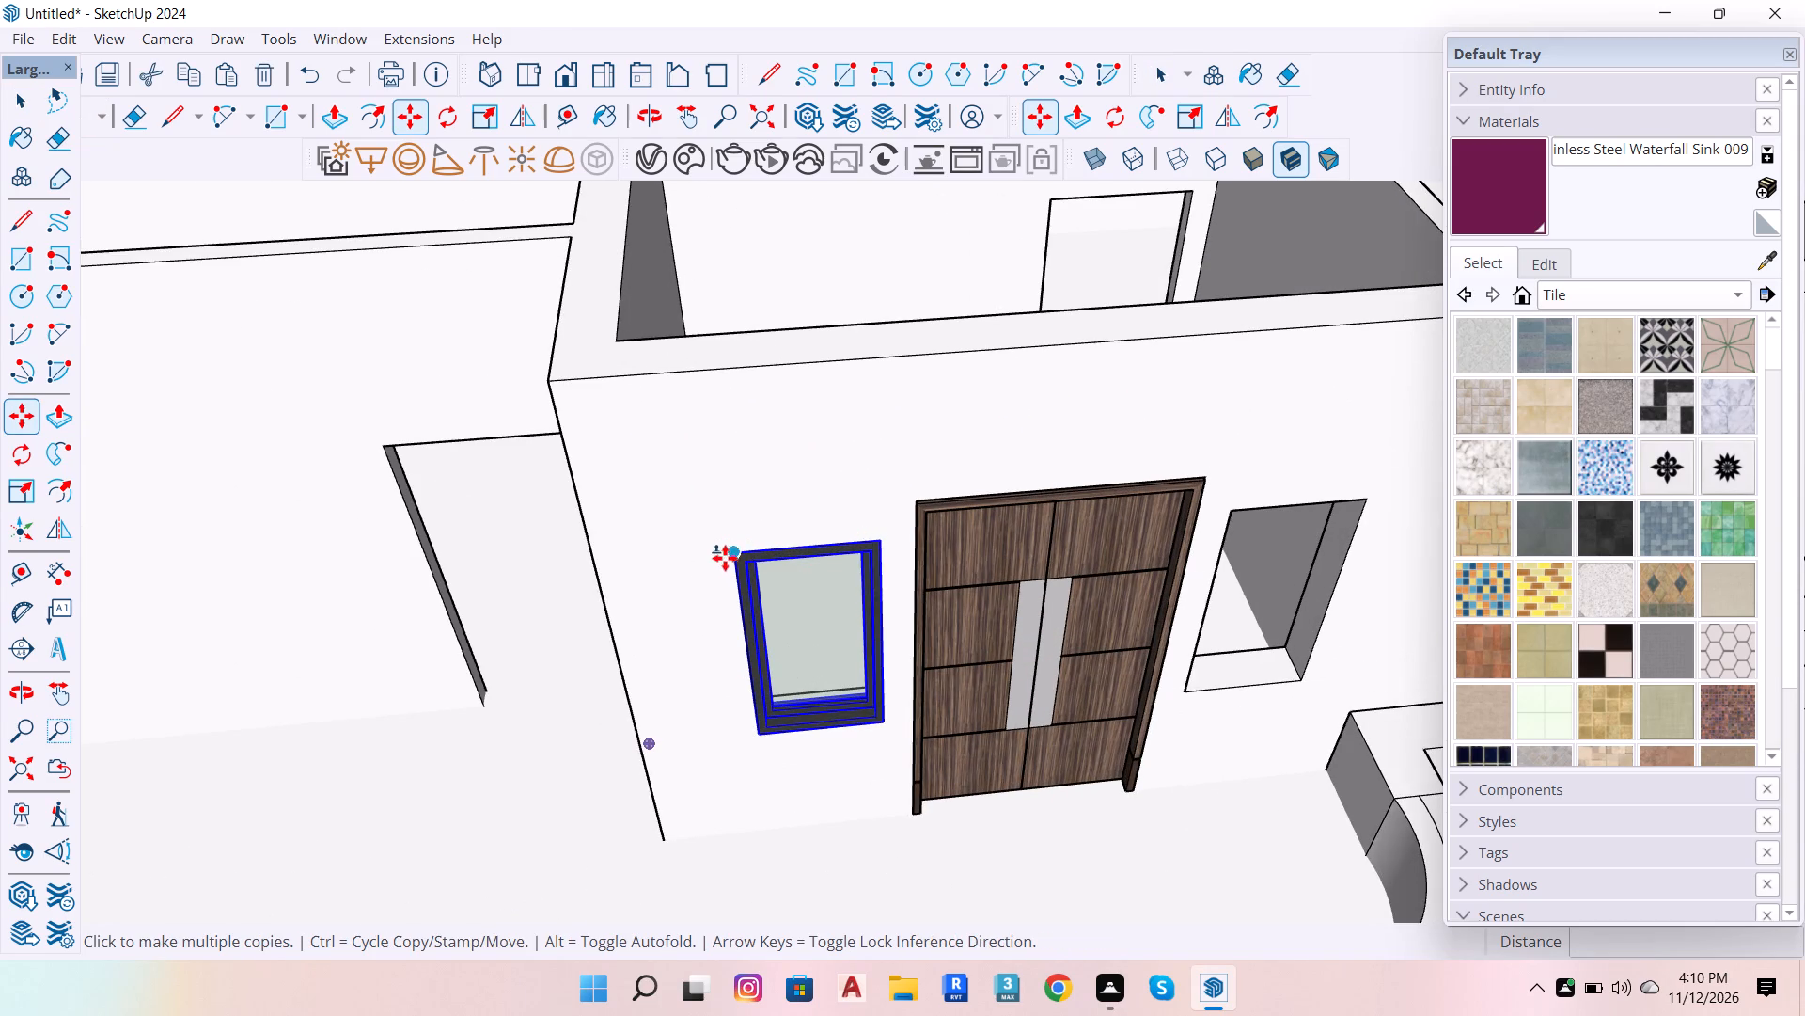
pyautogui.scroll(6, 725, 560)
pyautogui.click(743, 541)
pyautogui.scroll(-12, 507, 582)
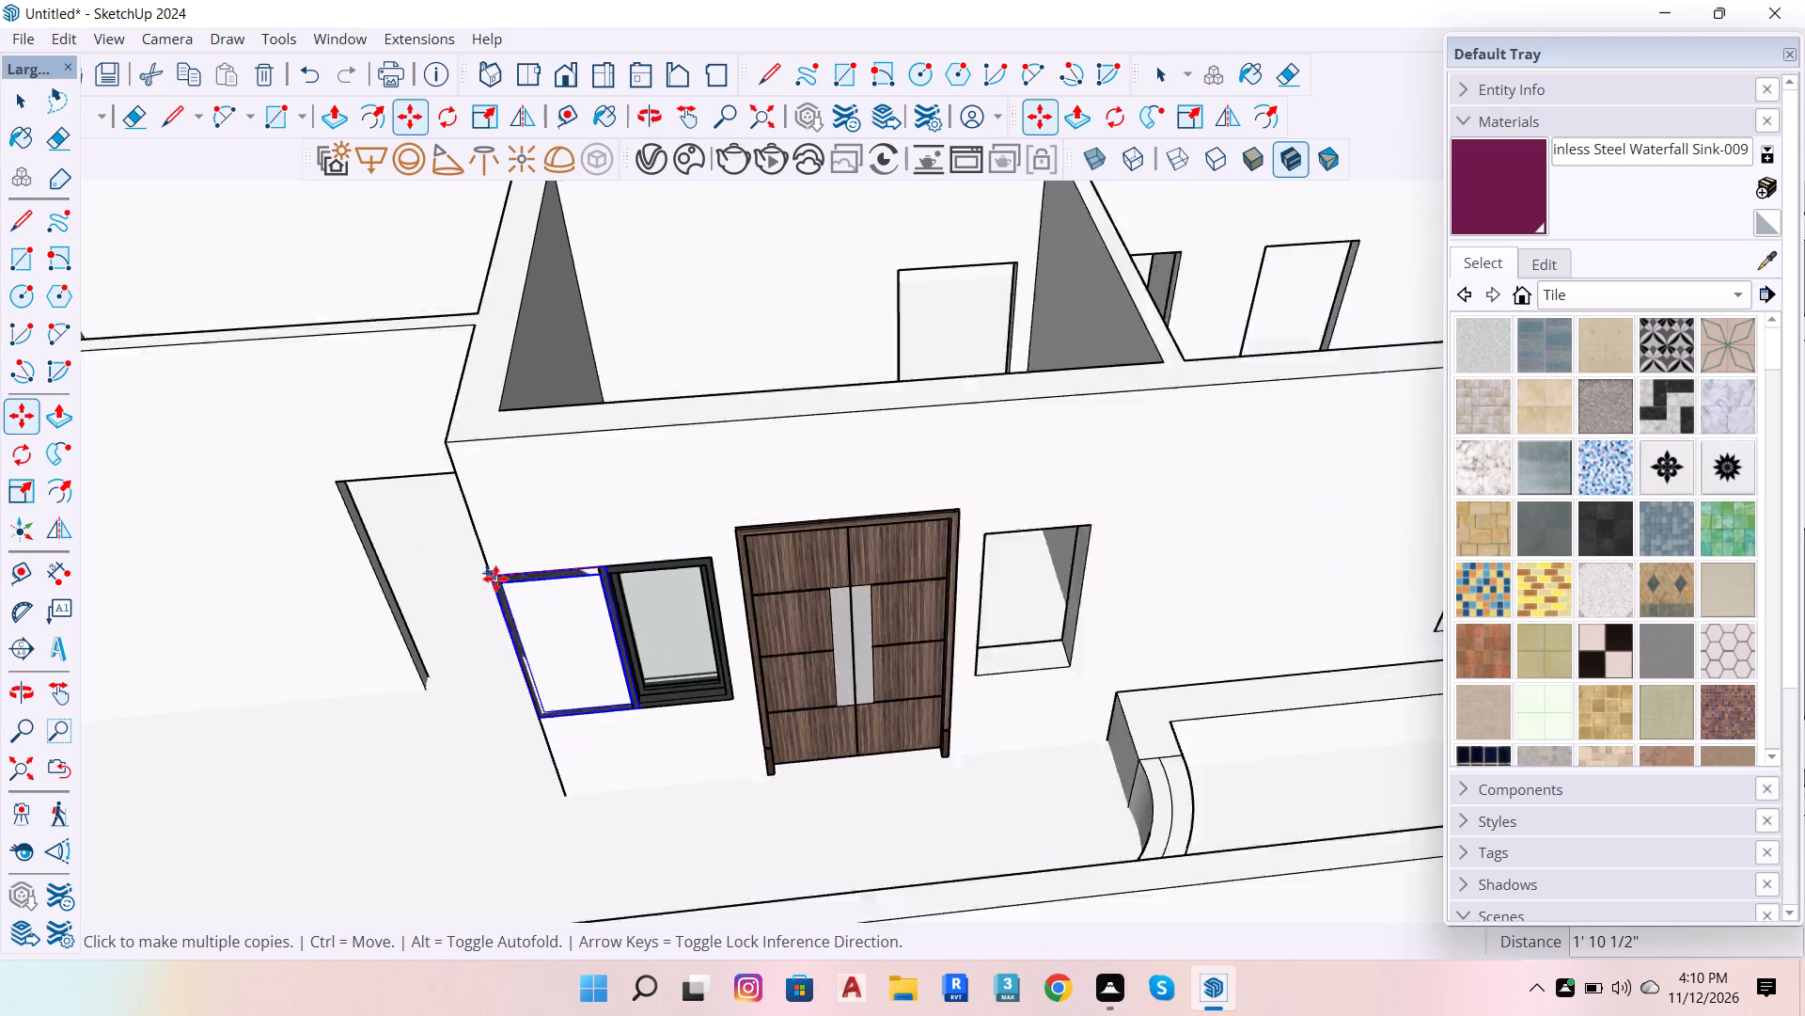
pyautogui.scroll(-2, 495, 579)
pyautogui.scroll(5, 951, 551)
pyautogui.scroll(5, 853, 533)
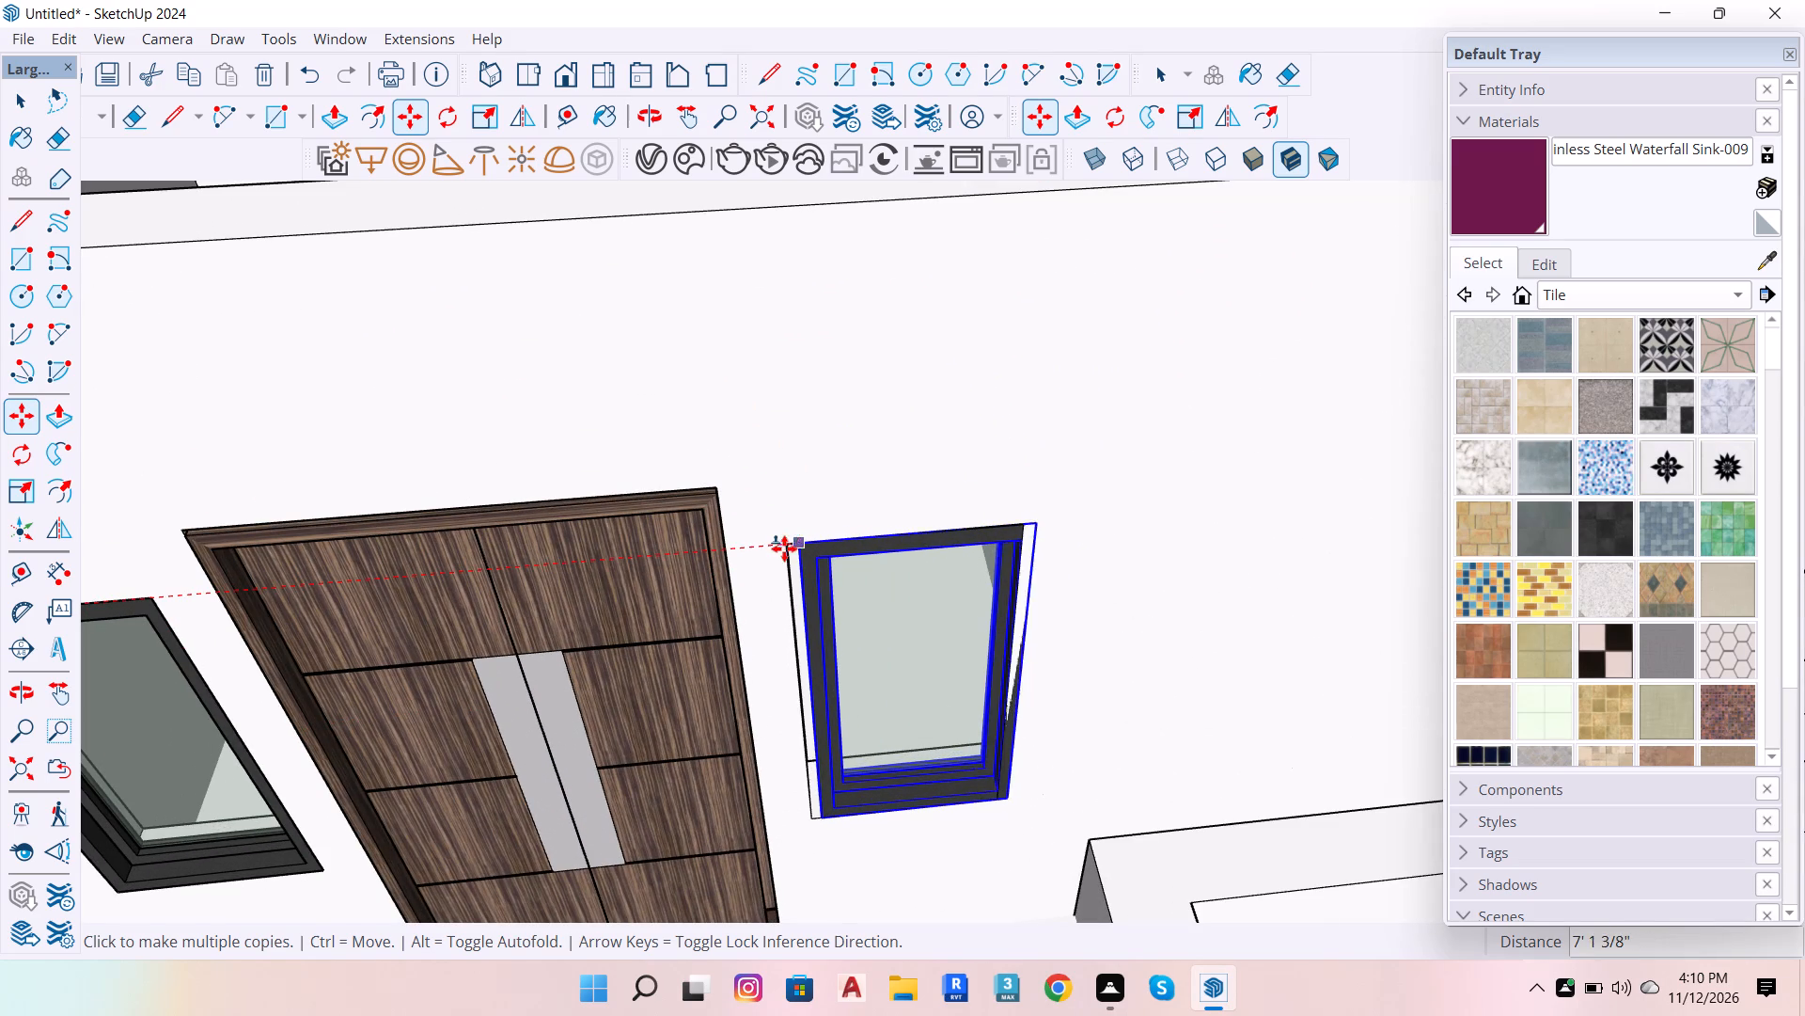
pyautogui.click(781, 548)
pyautogui.scroll(-6, 547, 625)
pyautogui.press('space')
# Examine how both windows sit in their openings from the room behind the double door.
pyautogui.scroll(6, 810, 672)
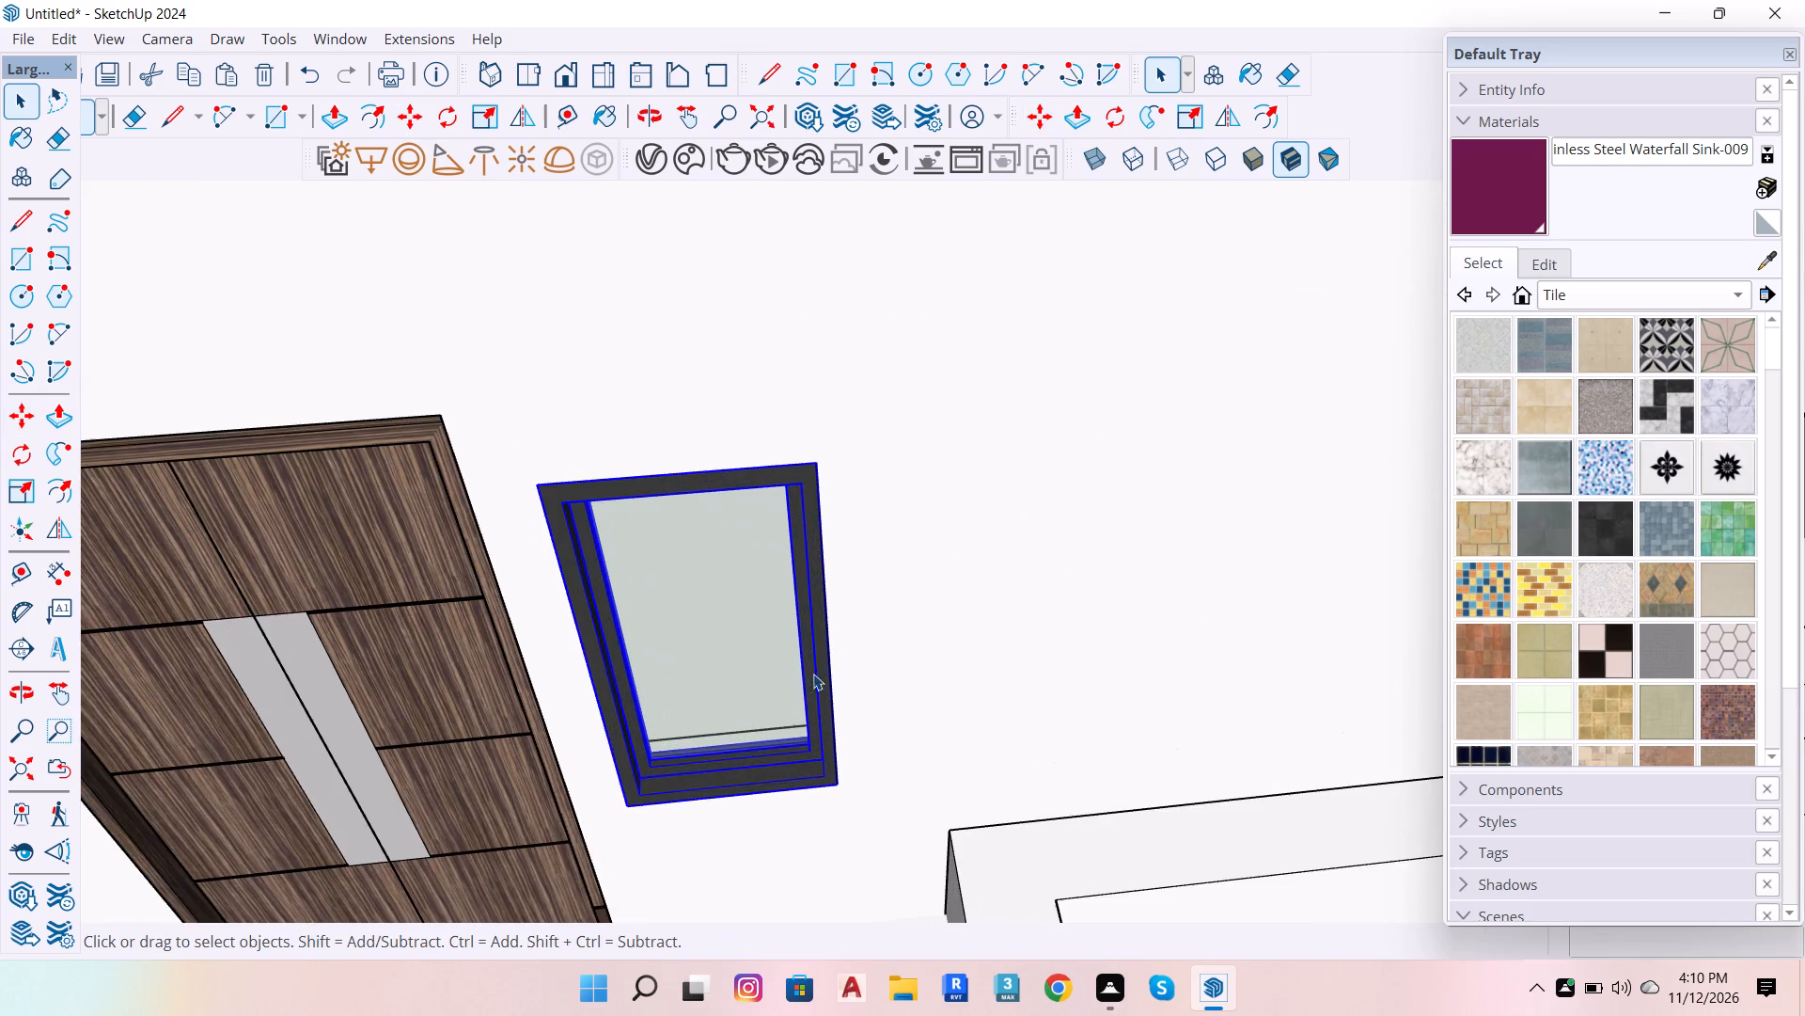
pyautogui.scroll(5, 806, 752)
pyautogui.press('o')
pyautogui.scroll(-8, 835, 806)
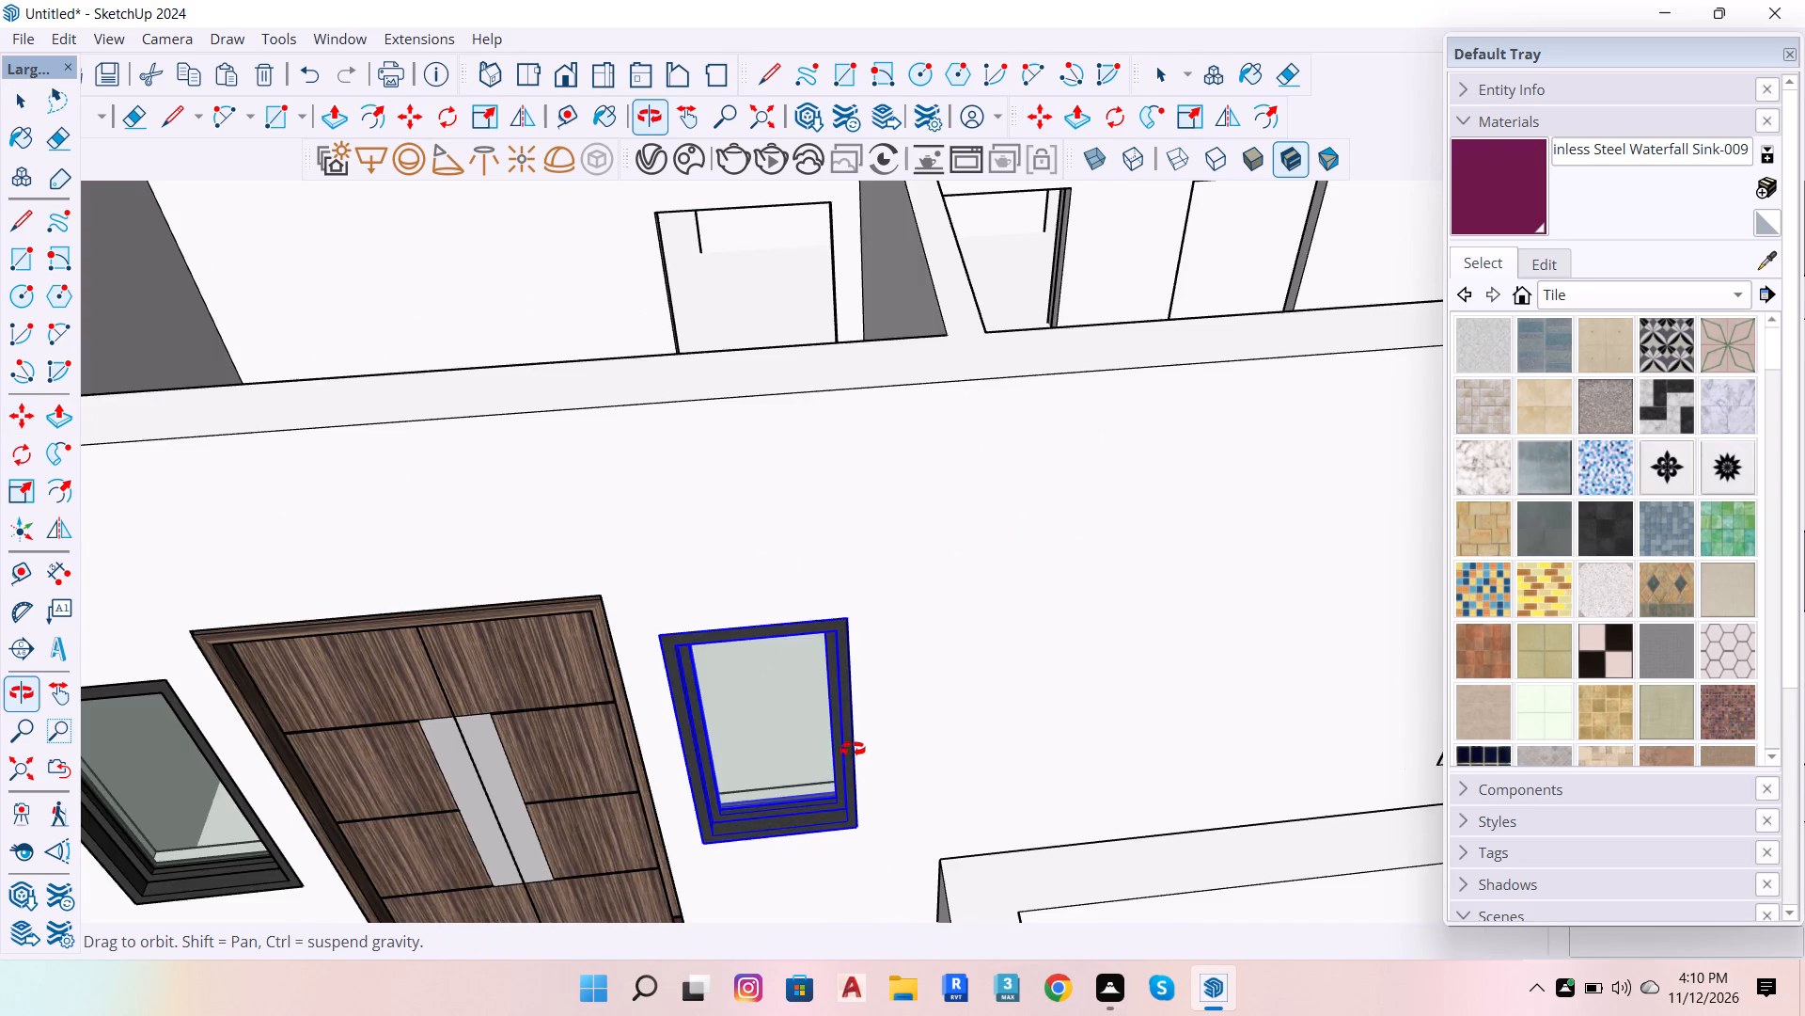
pyautogui.scroll(-6, 853, 749)
pyautogui.moveTo(730, 594); pyautogui.dragTo(1522, 771)
pyautogui.moveTo(922, 644); pyautogui.dragTo(1476, 641)
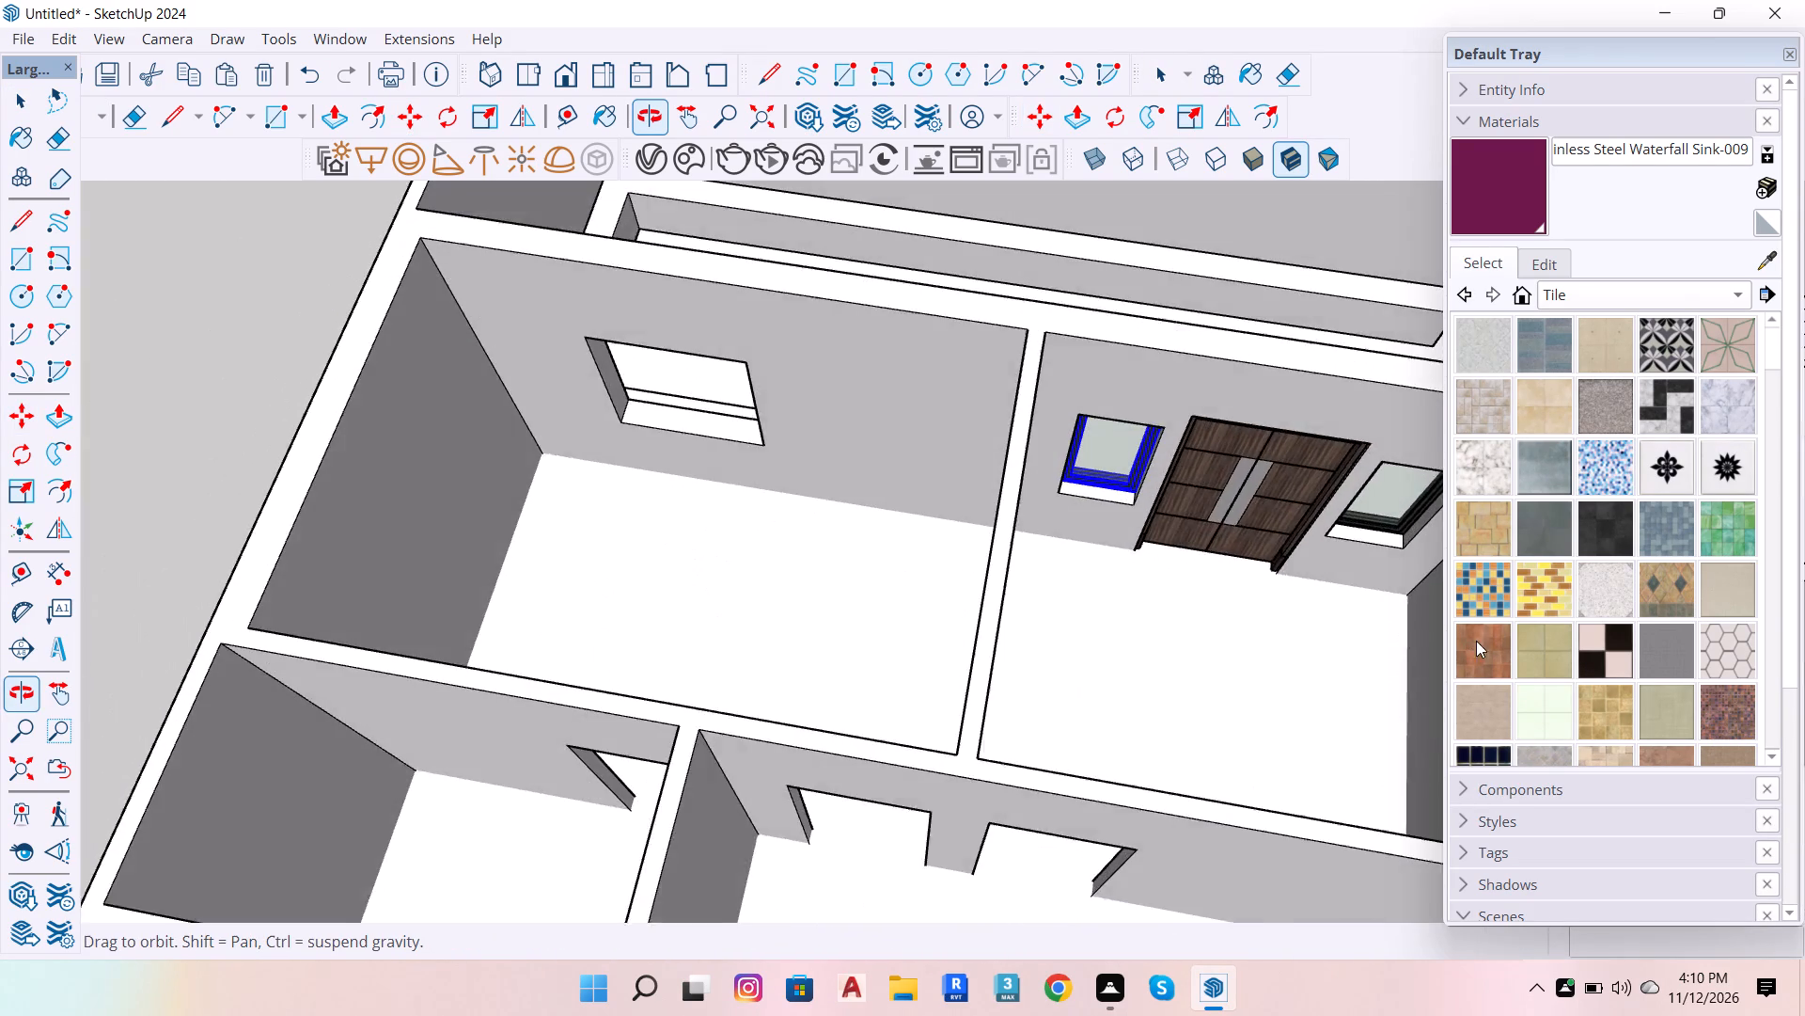
pyautogui.moveTo(1476, 641); pyautogui.dragTo(1477, 643)
pyautogui.scroll(5, 1138, 496)
pyautogui.scroll(-13, 831, 538)
pyautogui.scroll(6, 1178, 539)
pyautogui.press('space')
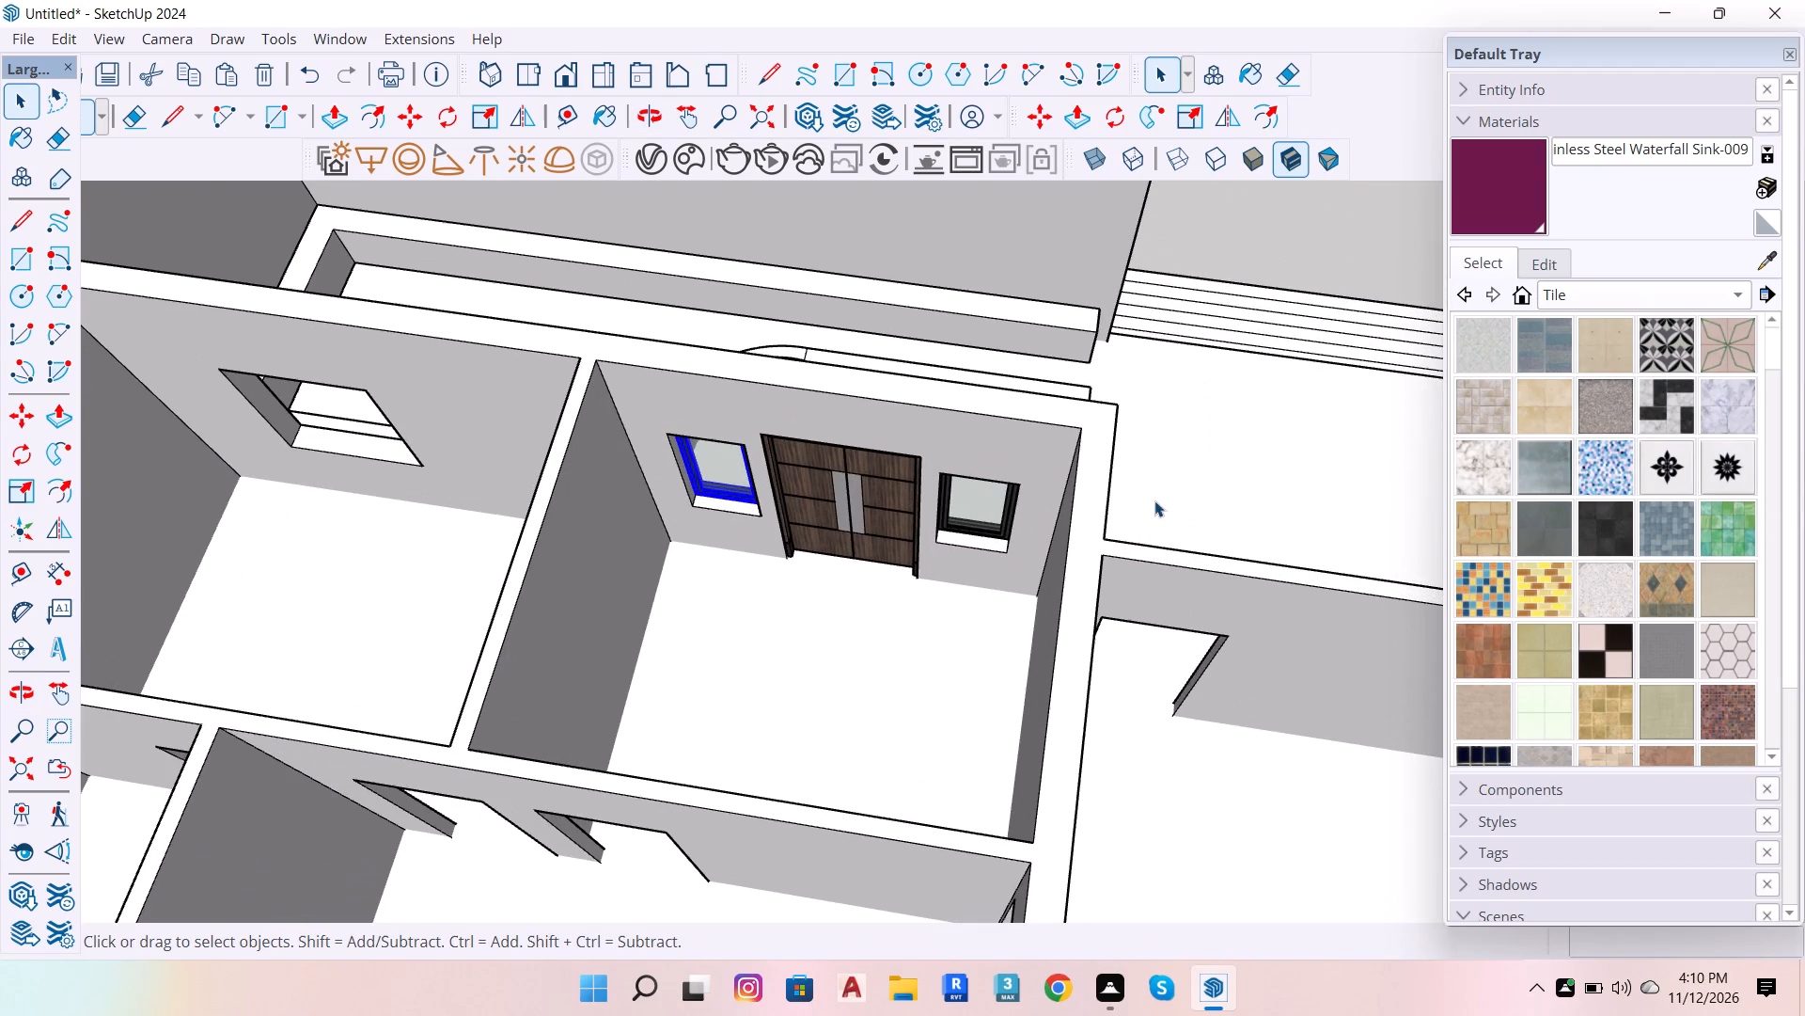
pyautogui.scroll(1, 964, 520)
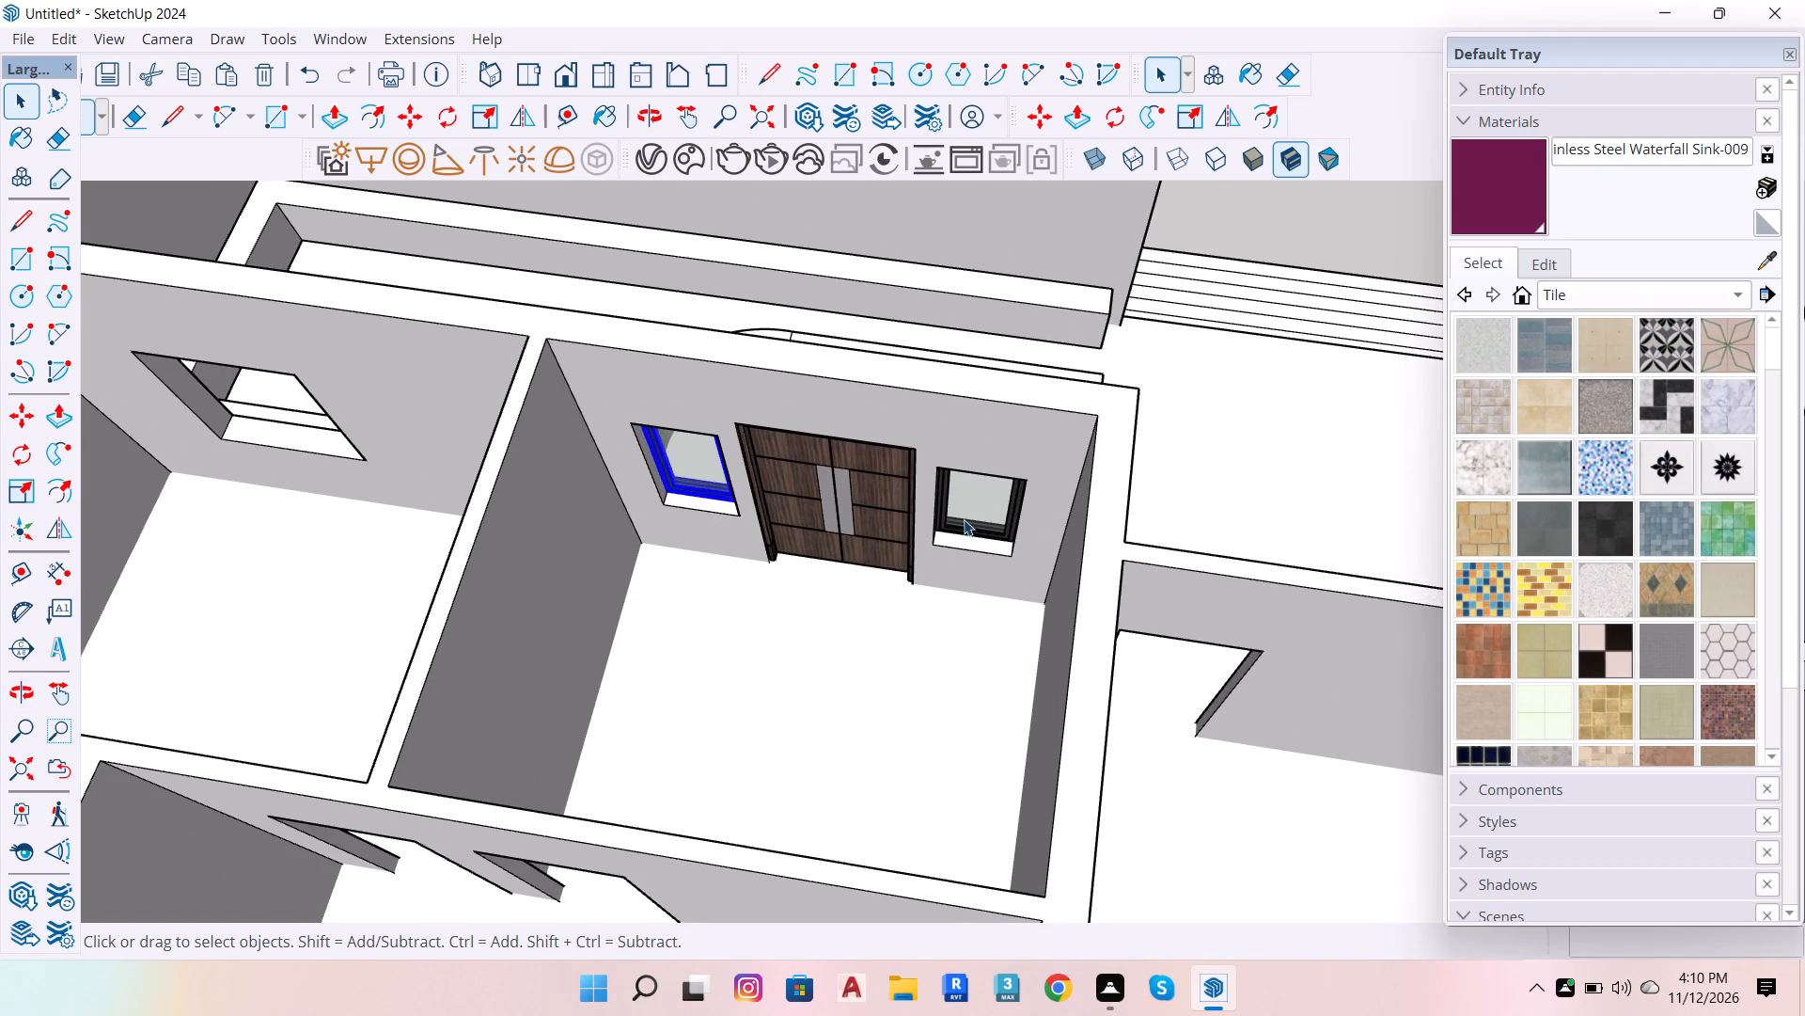
# Move both windows beside the double door together about 3" through the wall's thickness toward the room, and deselect them.
pyautogui.click(964, 519)
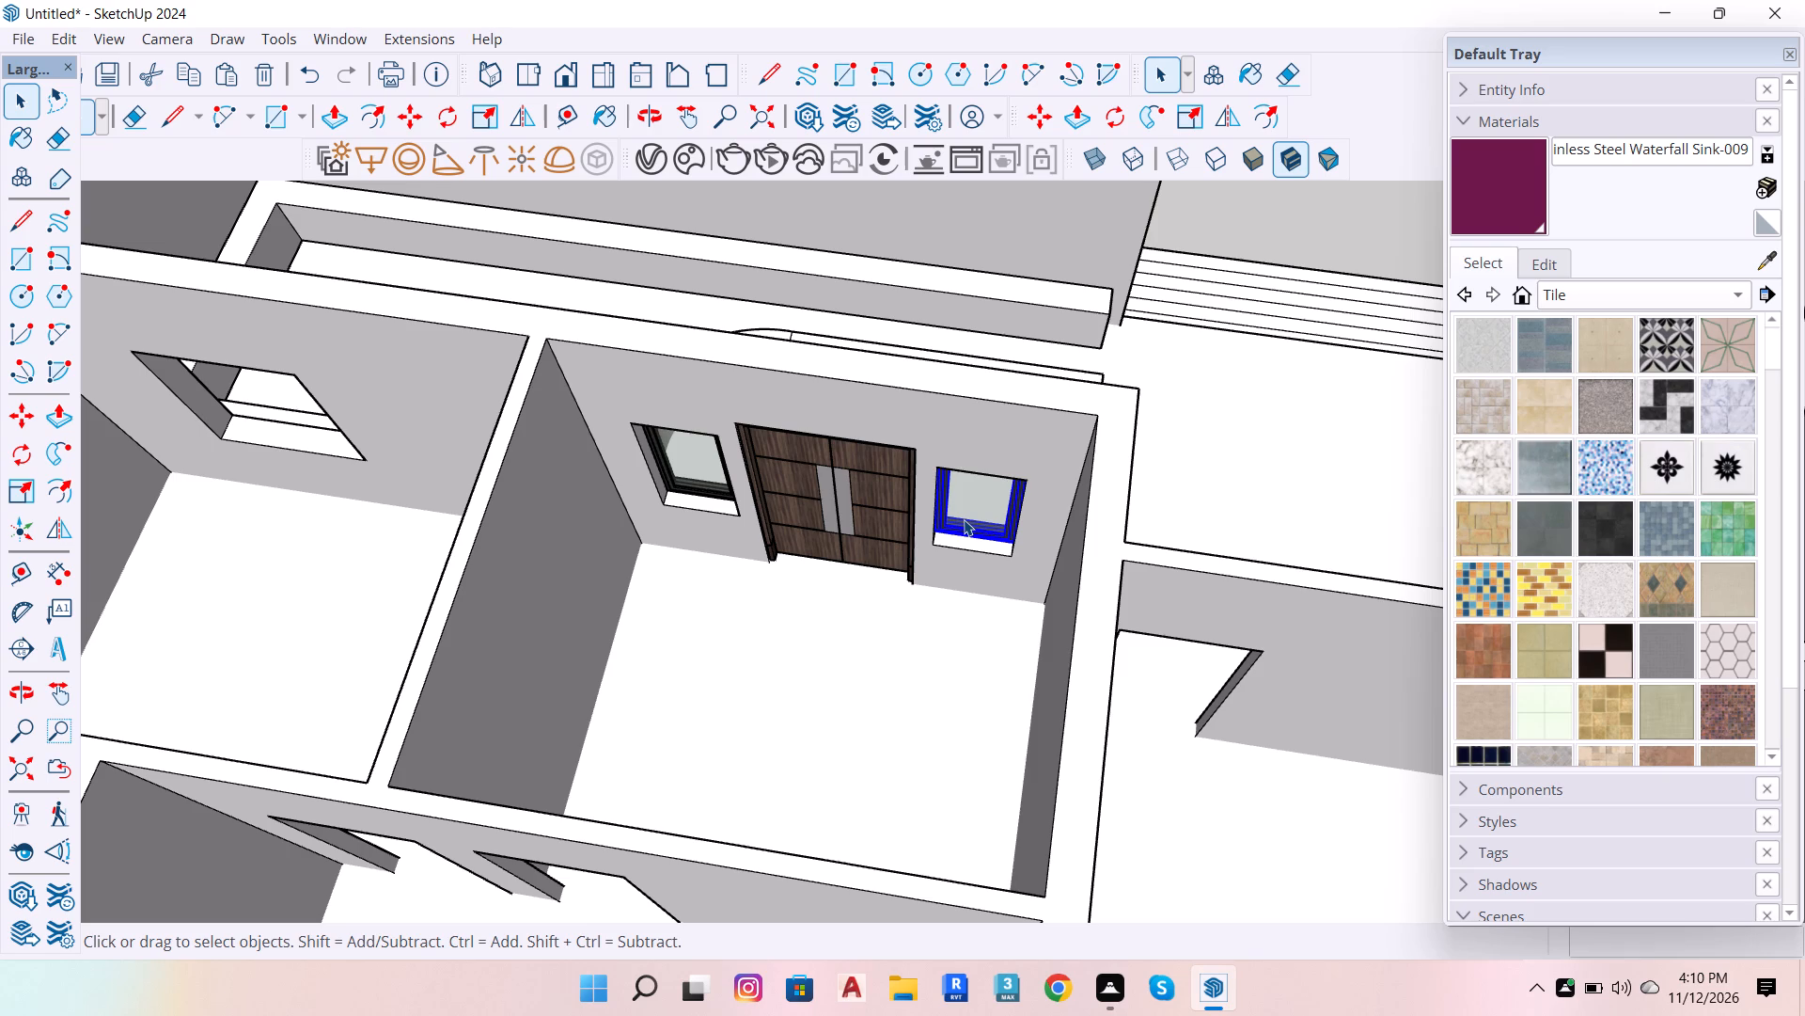
pyautogui.scroll(4, 927, 516)
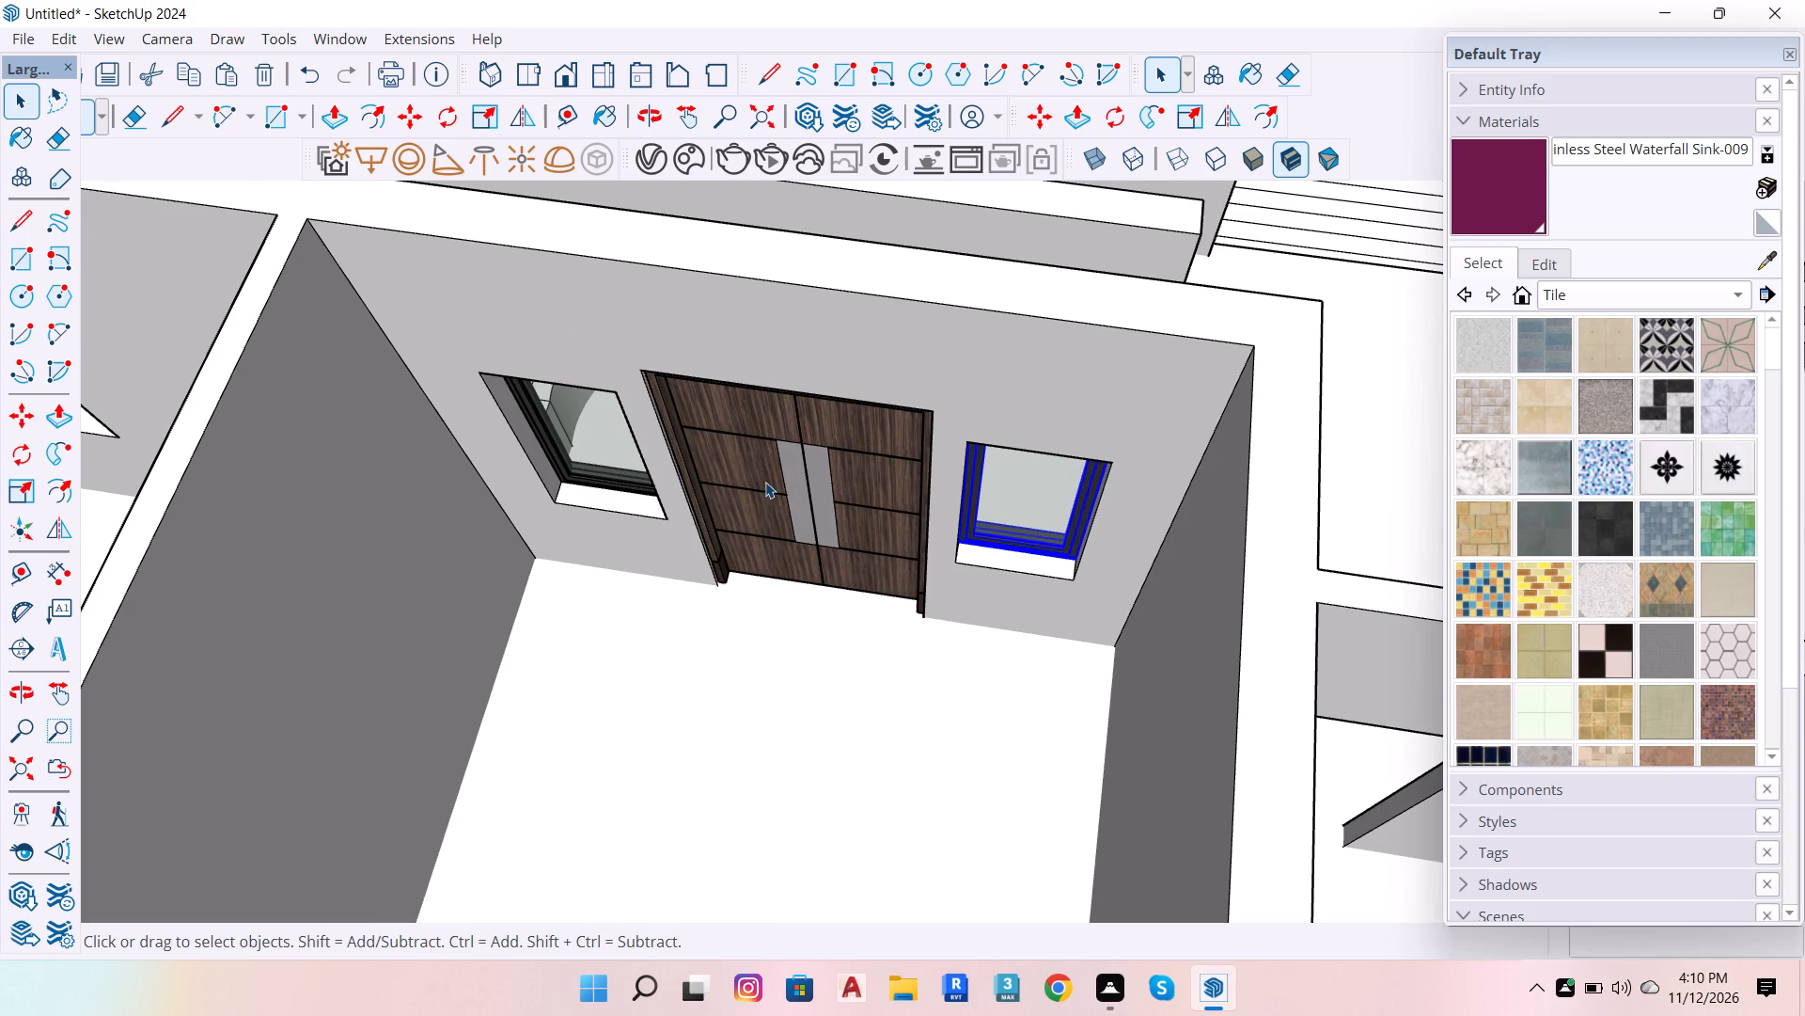
pyautogui.keyDown('shift'); pyautogui.click(618, 469); pyautogui.keyUp('shift')
pyautogui.keyDown('shift'); pyautogui.scroll(12, 553, 482); pyautogui.keyUp('shift')
pyautogui.press('m')
pyautogui.scroll(4, 589, 486)
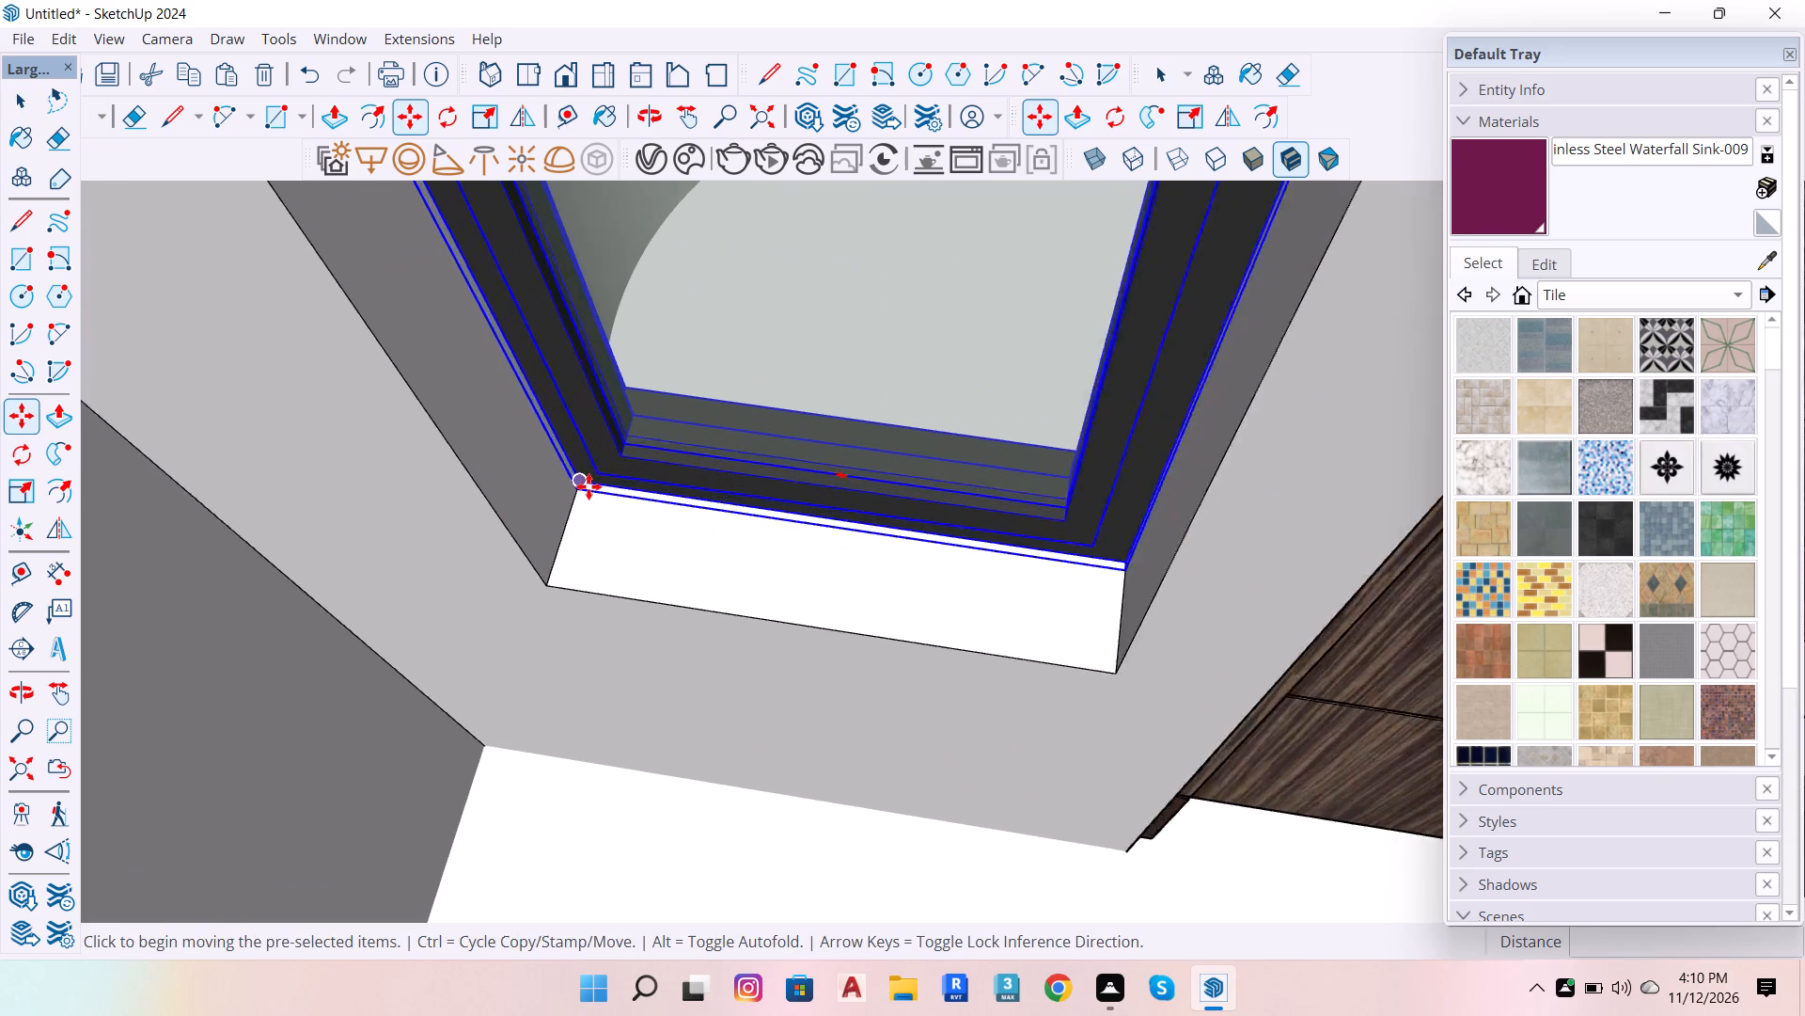
pyautogui.scroll(2, 589, 486)
pyautogui.click(570, 502)
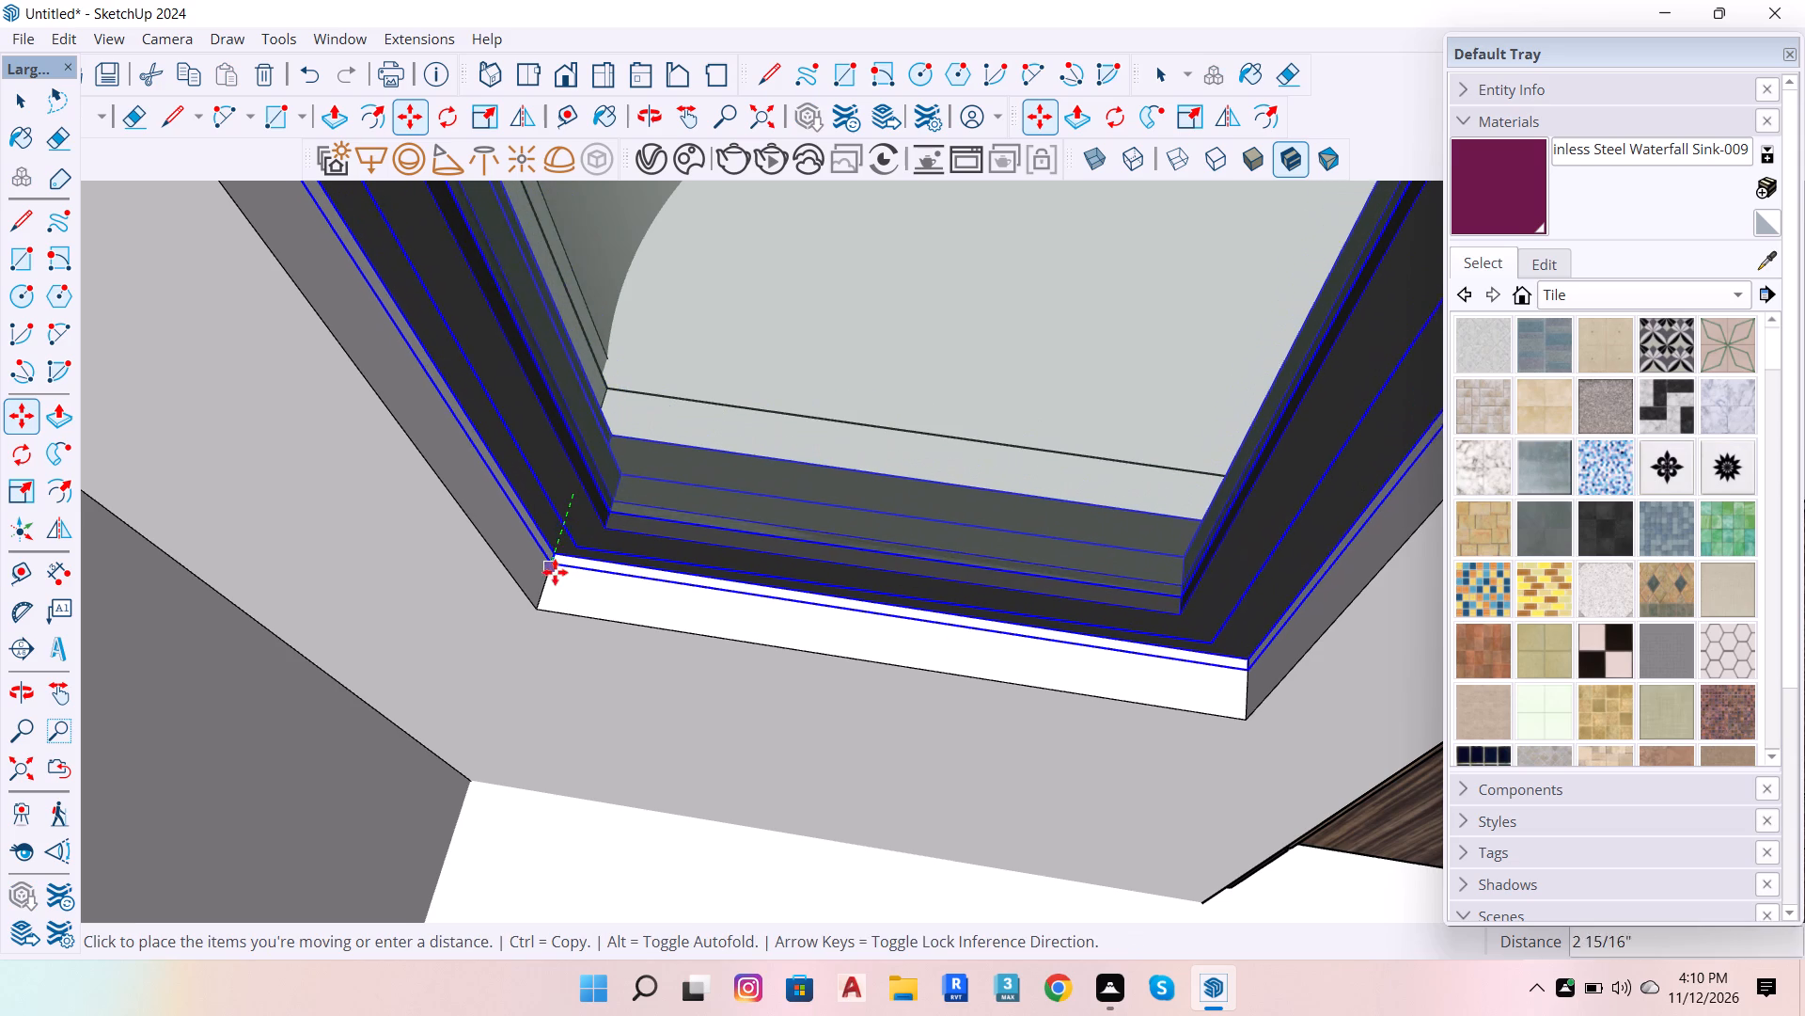
pyautogui.click(555, 579)
pyautogui.scroll(-20, 642, 490)
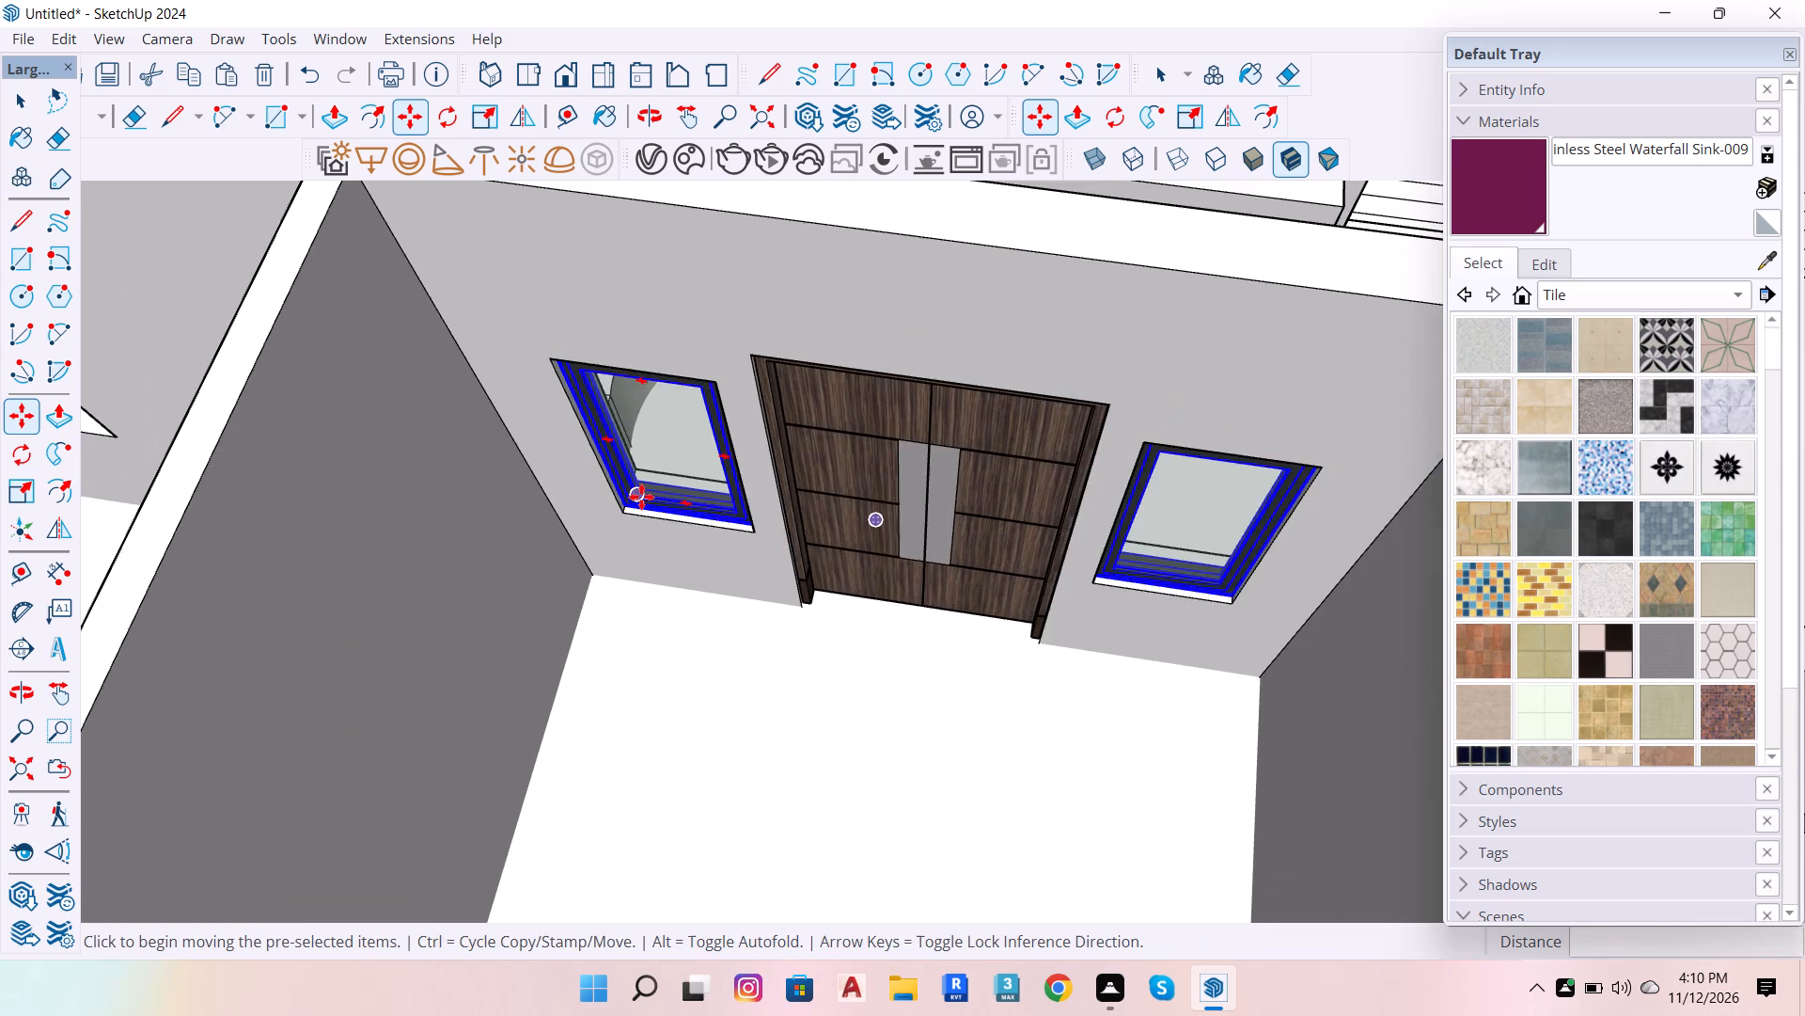
pyautogui.scroll(-4, 641, 497)
pyautogui.press('space')
pyautogui.scroll(-13, 878, 485)
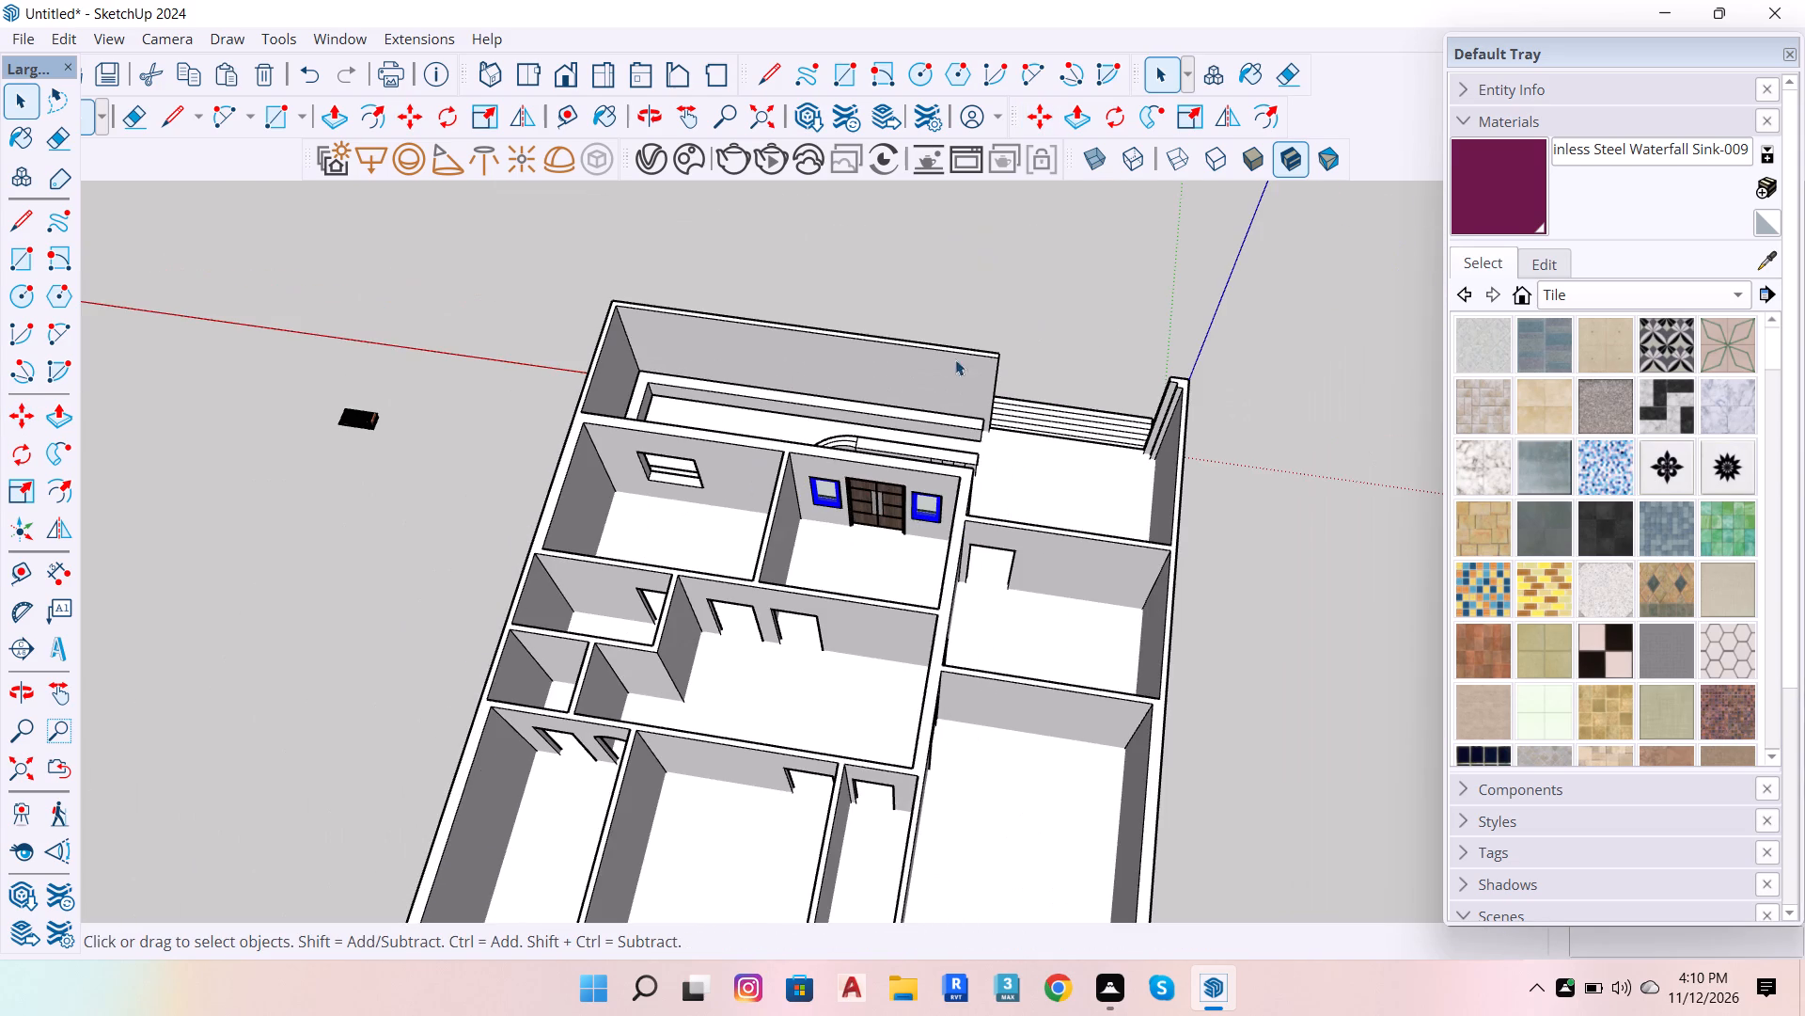
pyautogui.click(1028, 294)
# Examine how the two windows and the double door sit in the room's wall from several angles.
pyautogui.scroll(7, 839, 484)
pyautogui.scroll(6, 941, 499)
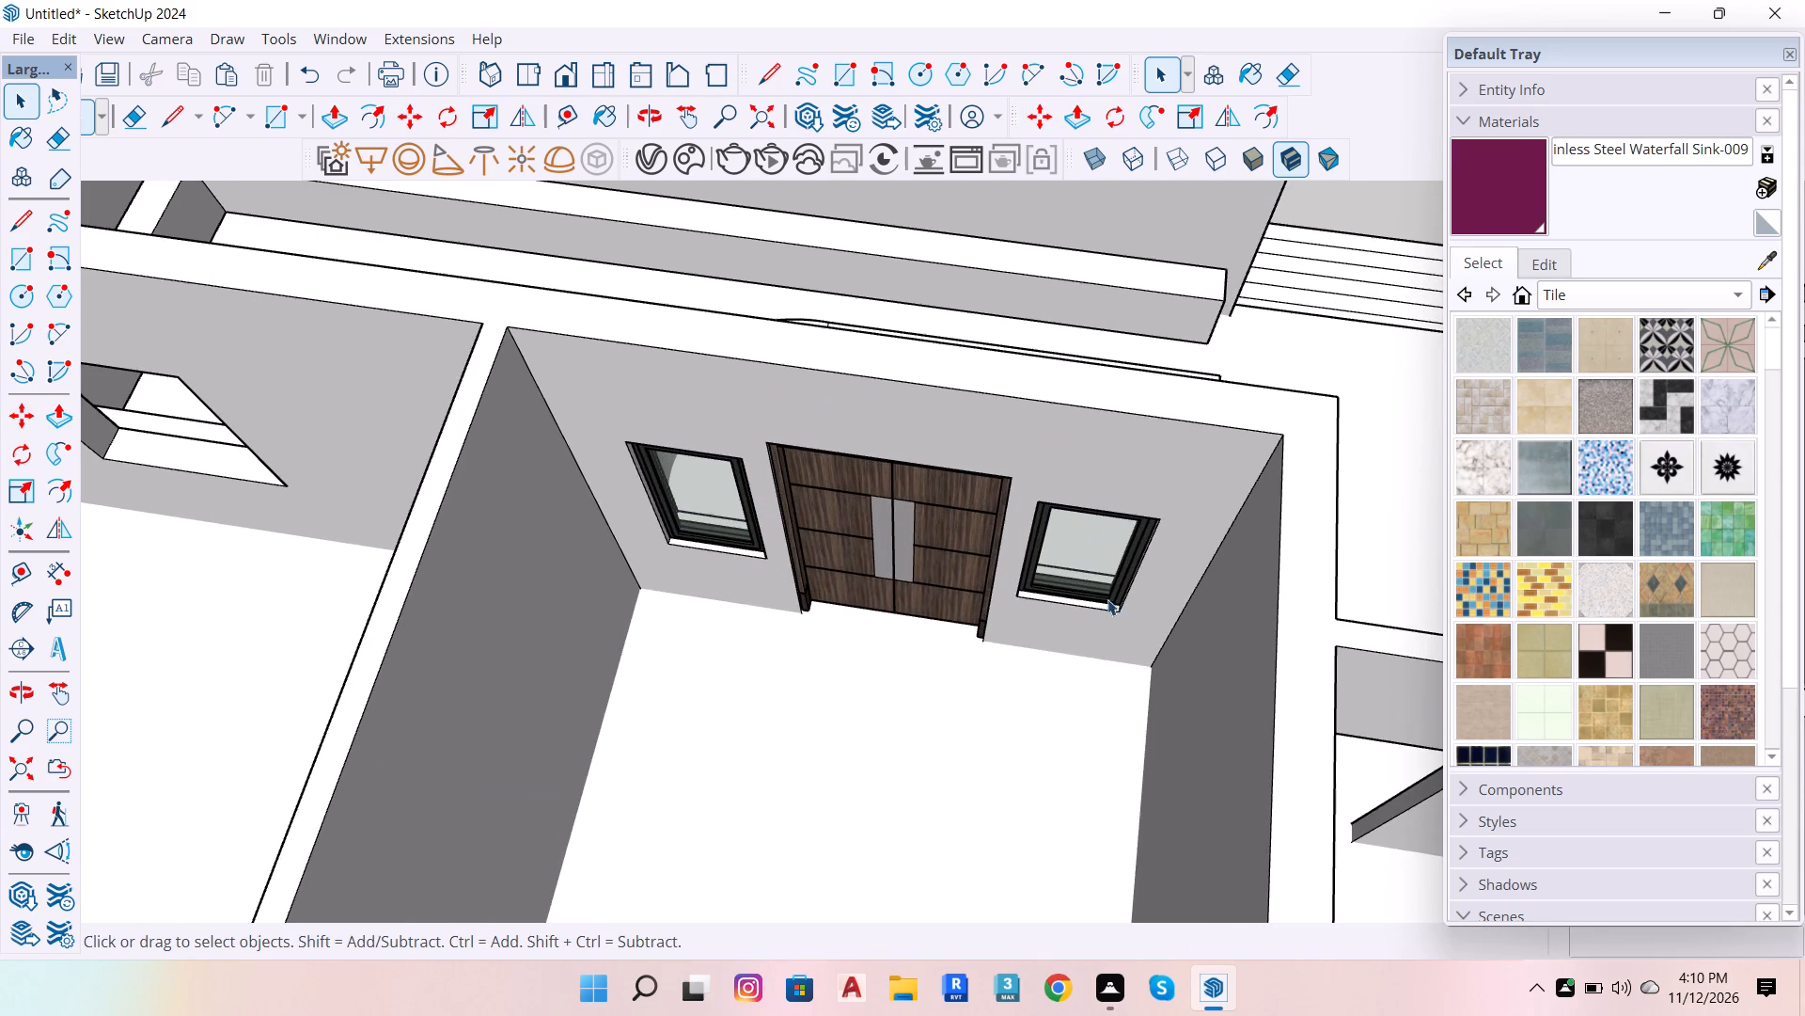
pyautogui.scroll(6, 1115, 597)
pyautogui.scroll(-6, 891, 519)
pyautogui.press('o')
pyautogui.moveTo(925, 422); pyautogui.dragTo(981, 293)
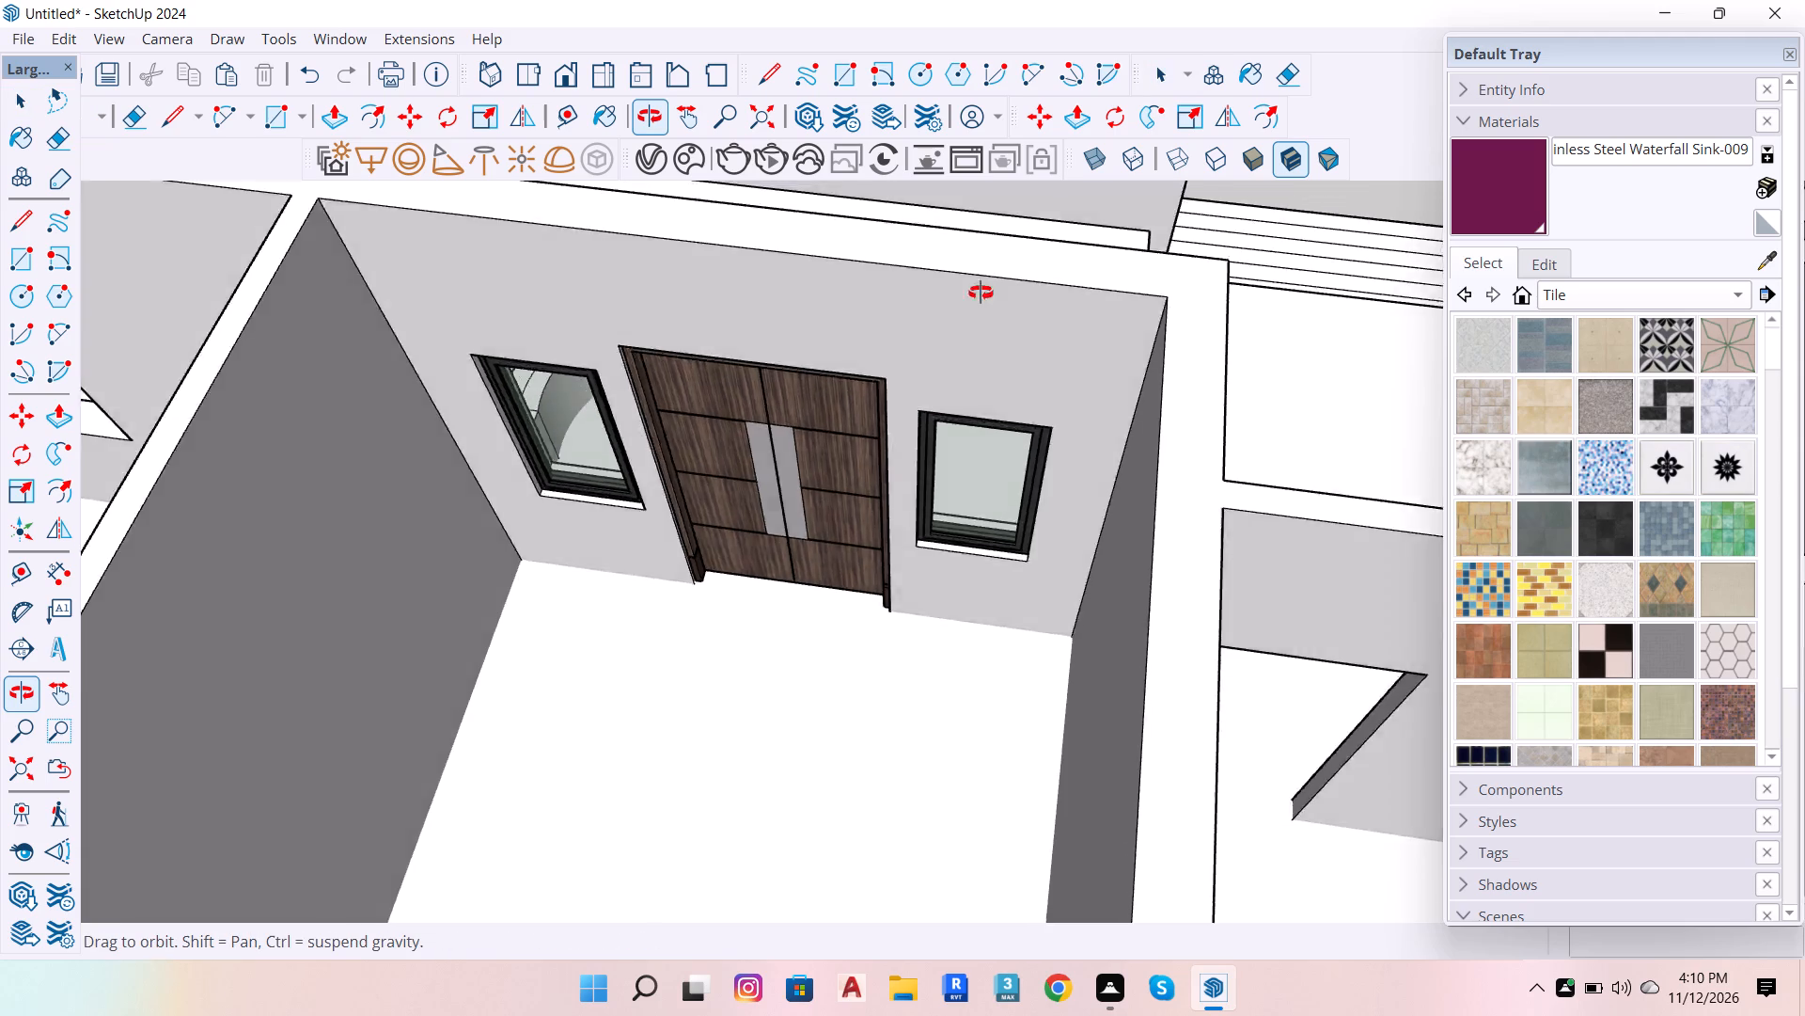
pyautogui.moveTo(981, 293); pyautogui.dragTo(997, 345)
pyautogui.scroll(-5, 939, 387)
pyautogui.scroll(-5, 912, 465)
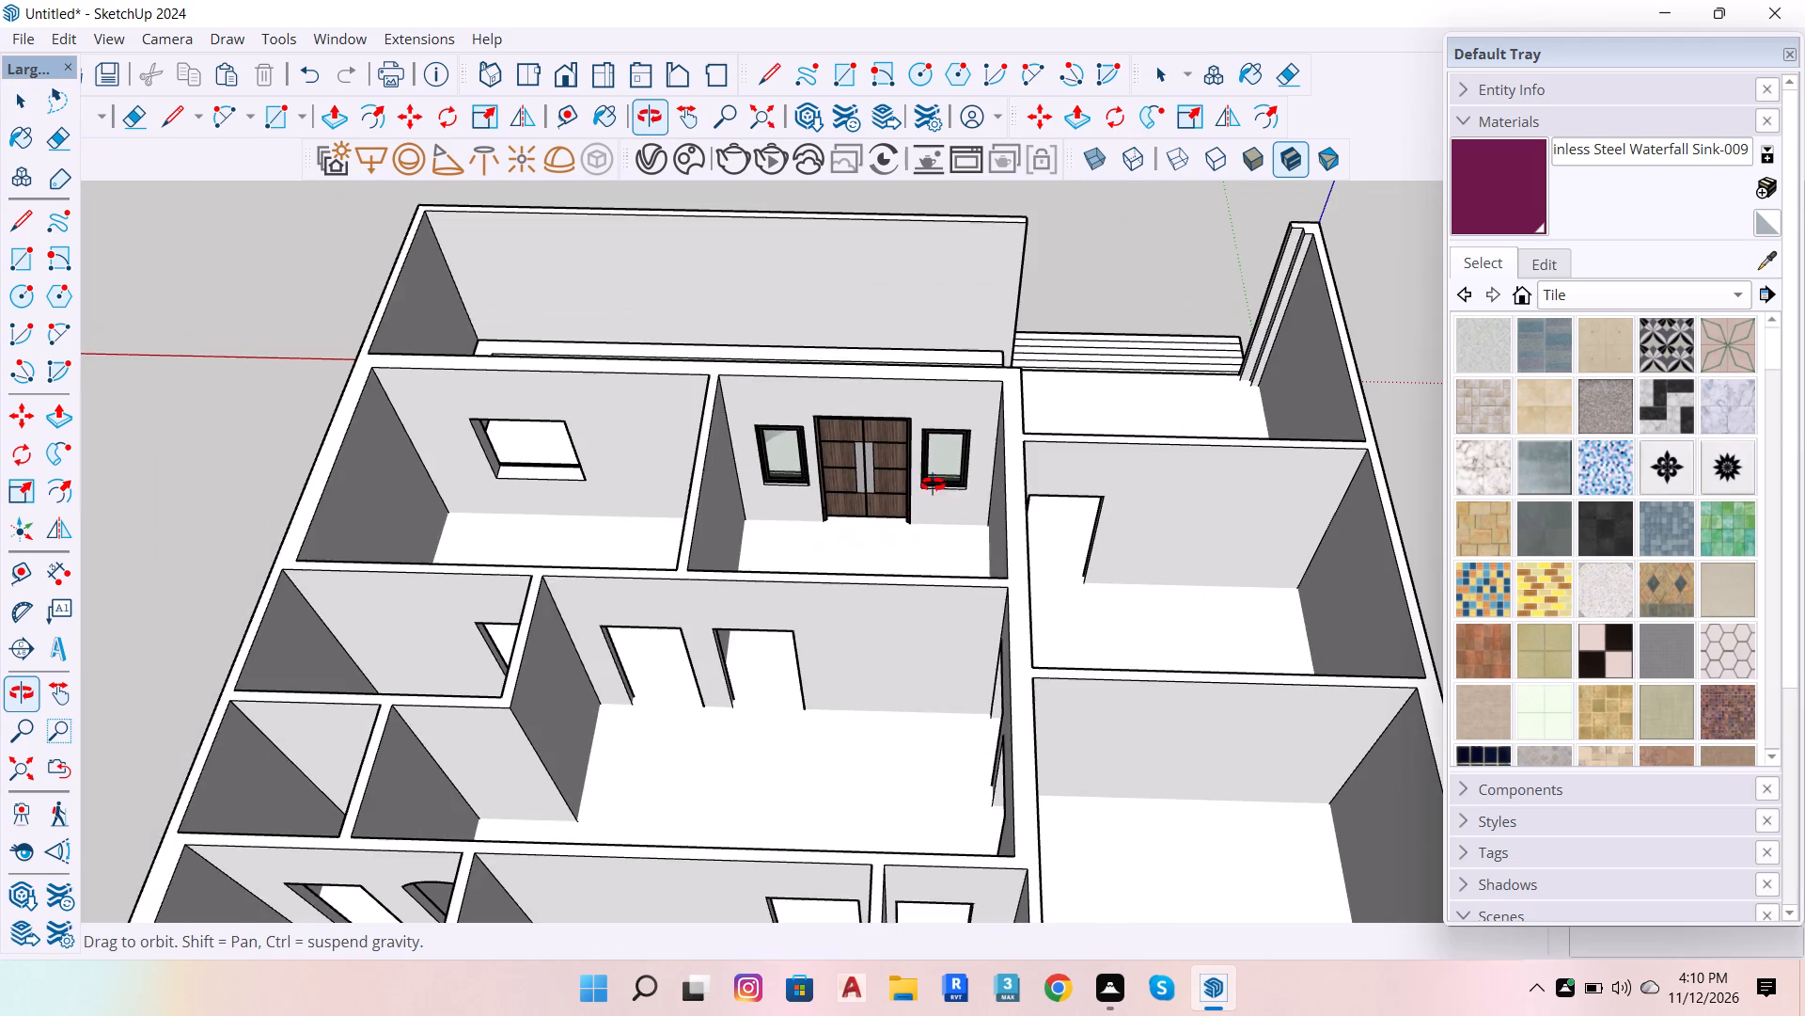
pyautogui.moveTo(932, 493); pyautogui.dragTo(963, 644)
pyautogui.scroll(3, 967, 689)
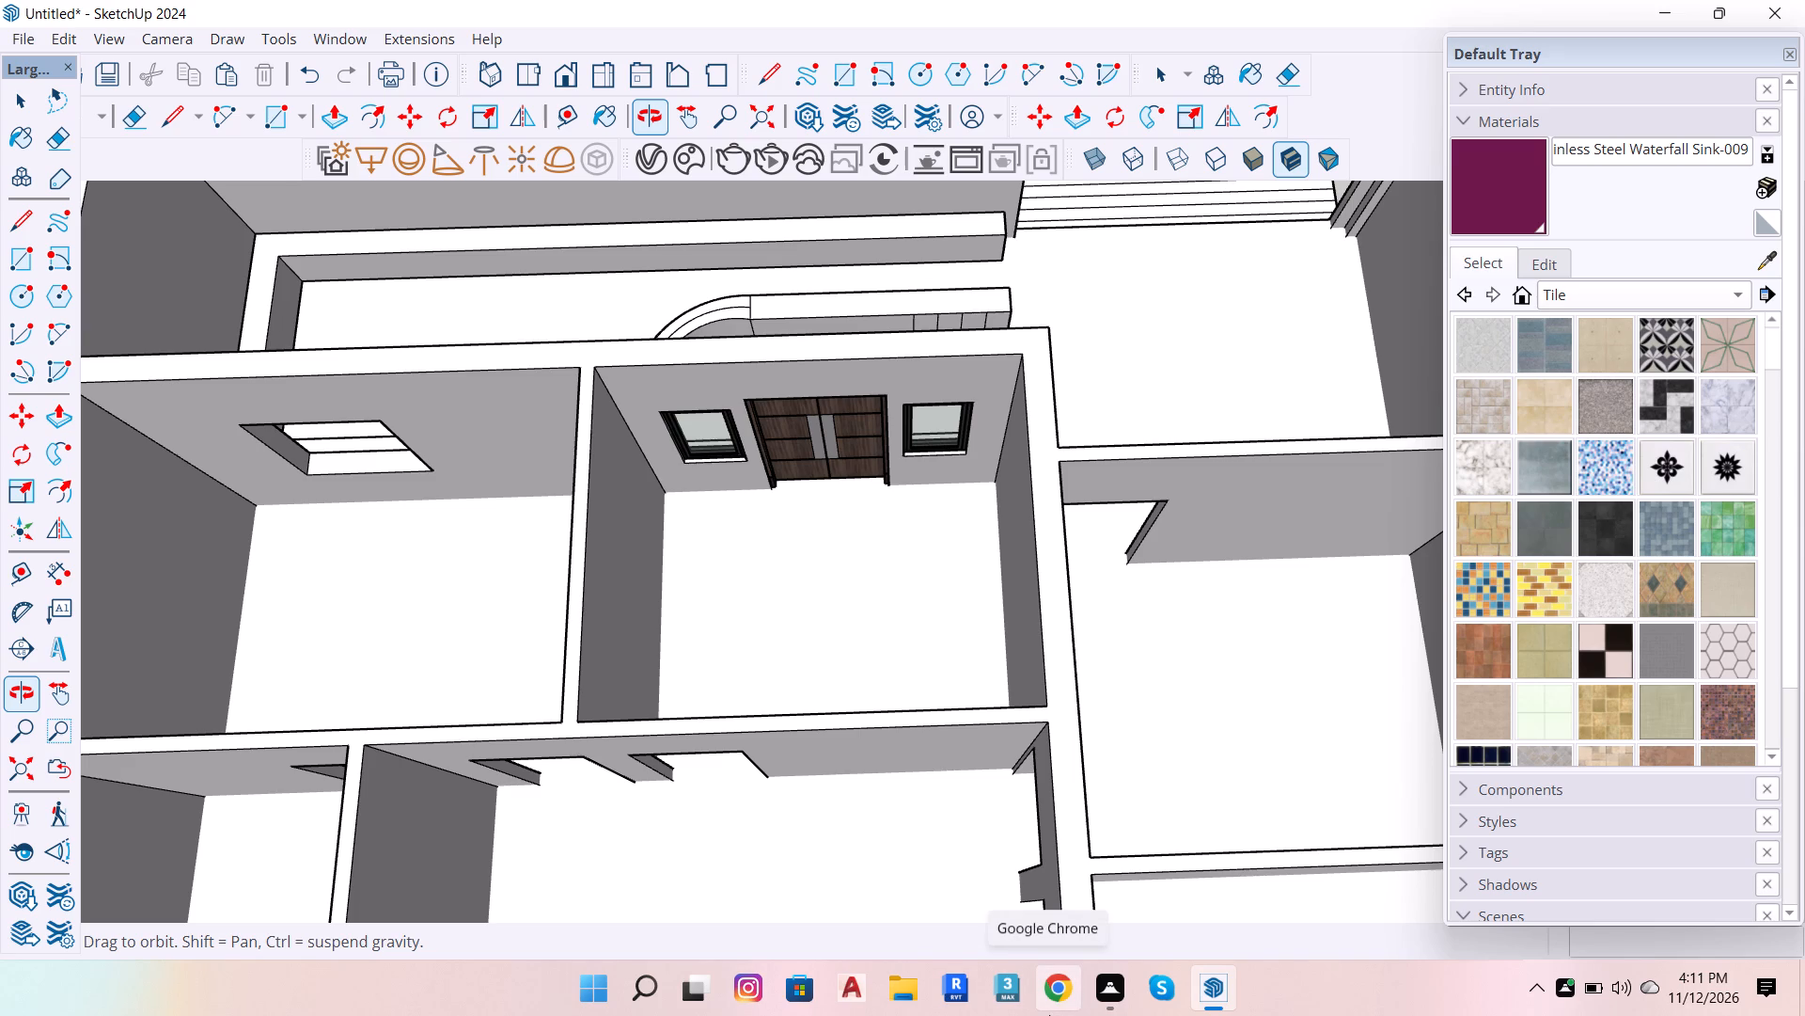
# Examine the two adjacent doorway openings in the wall of the large room behind the double-door room.
pyautogui.scroll(-6, 1098, 645)
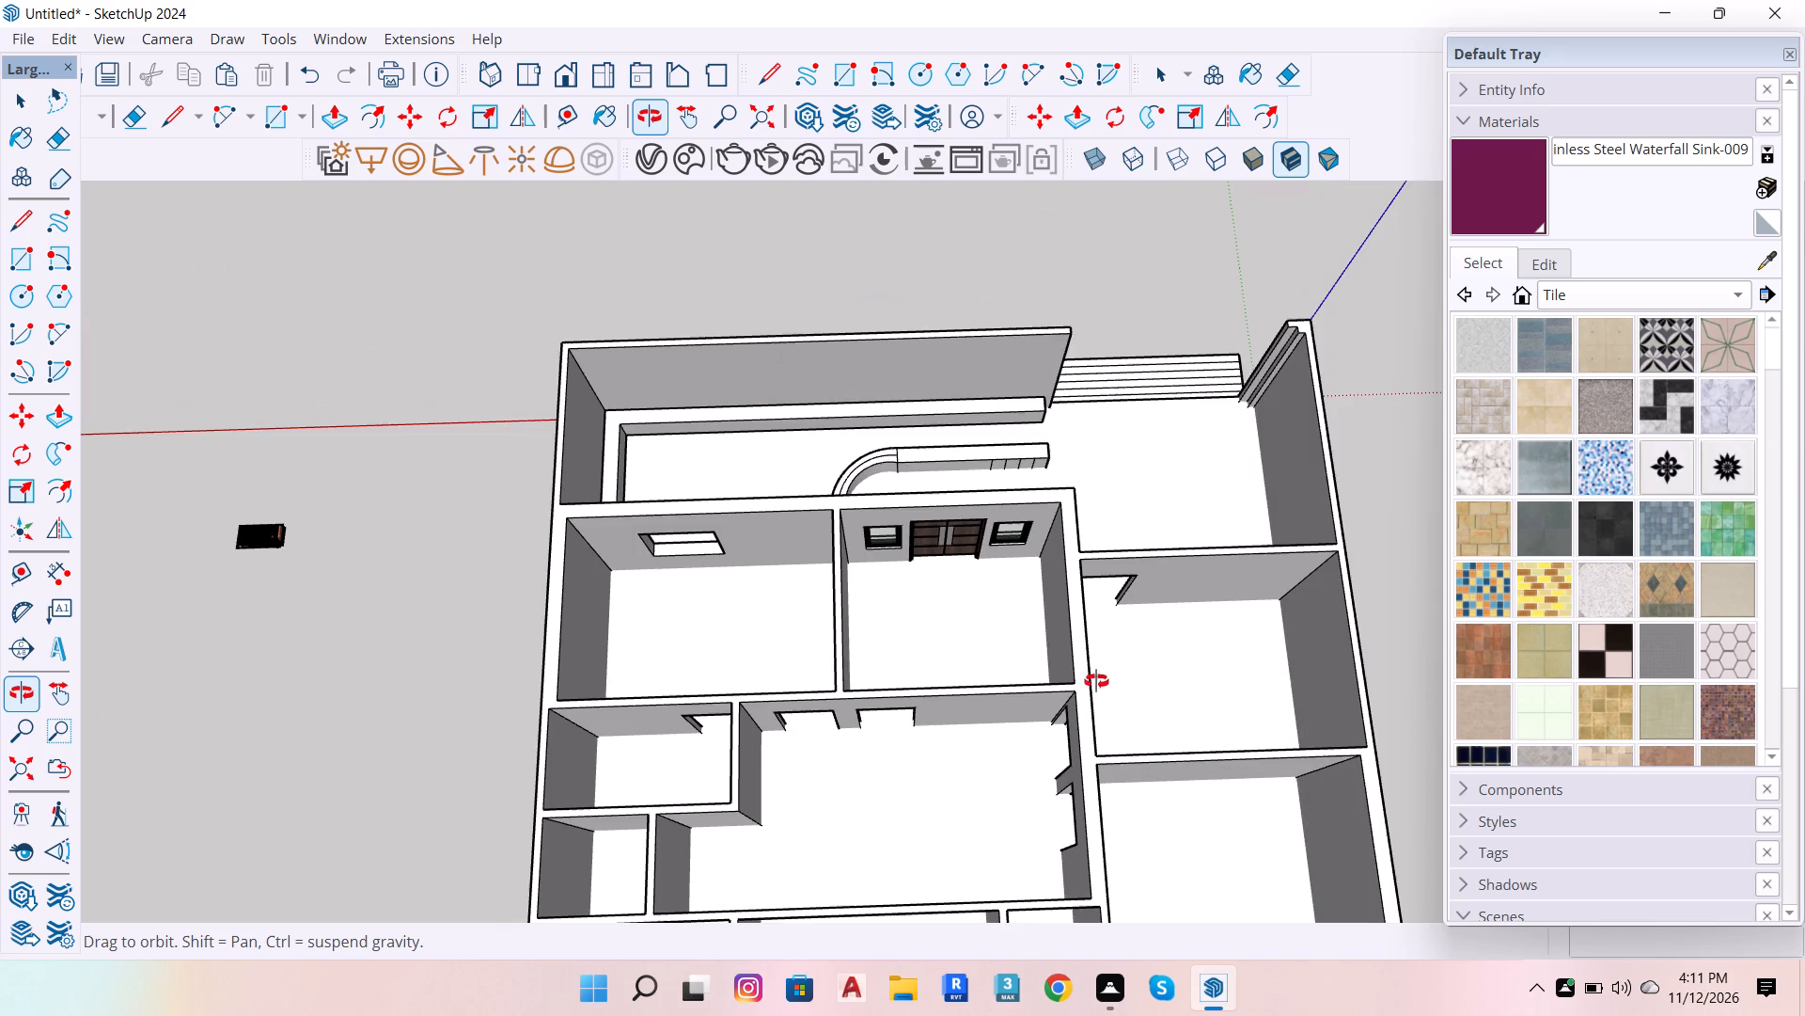
pyautogui.moveTo(861, 564); pyautogui.dragTo(867, 417)
pyautogui.scroll(11, 955, 703)
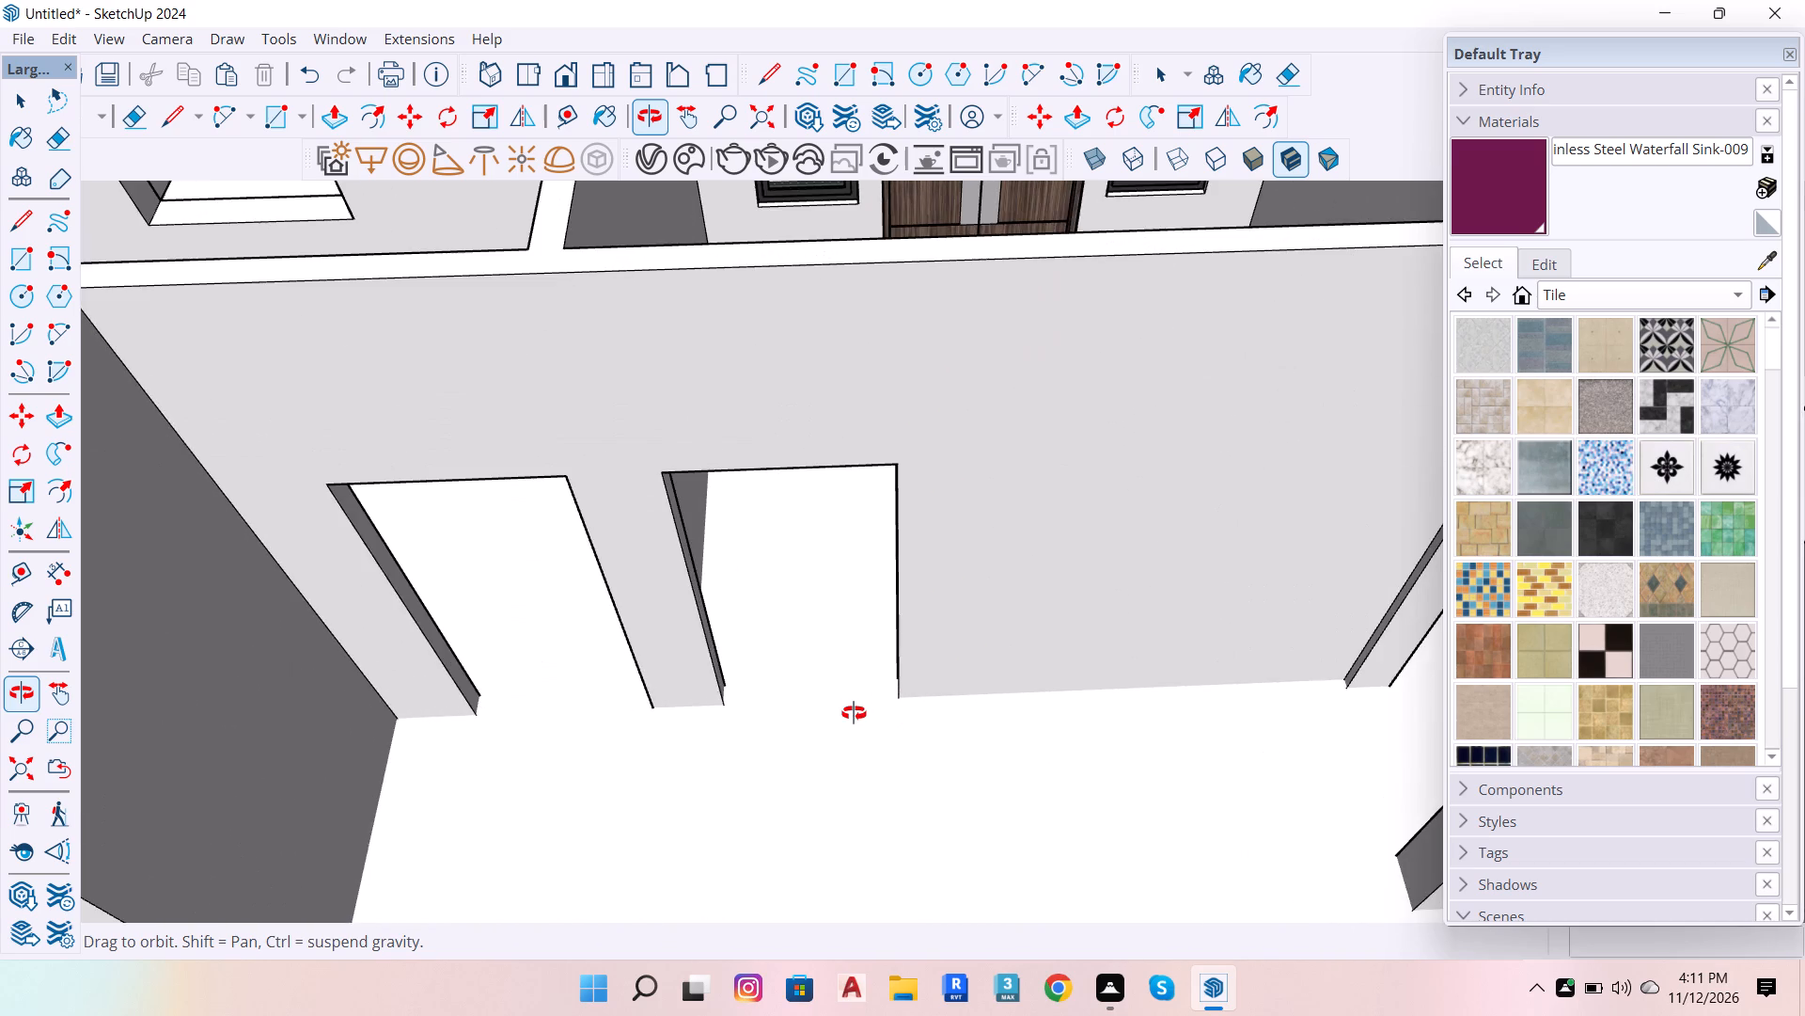
pyautogui.scroll(4, 908, 676)
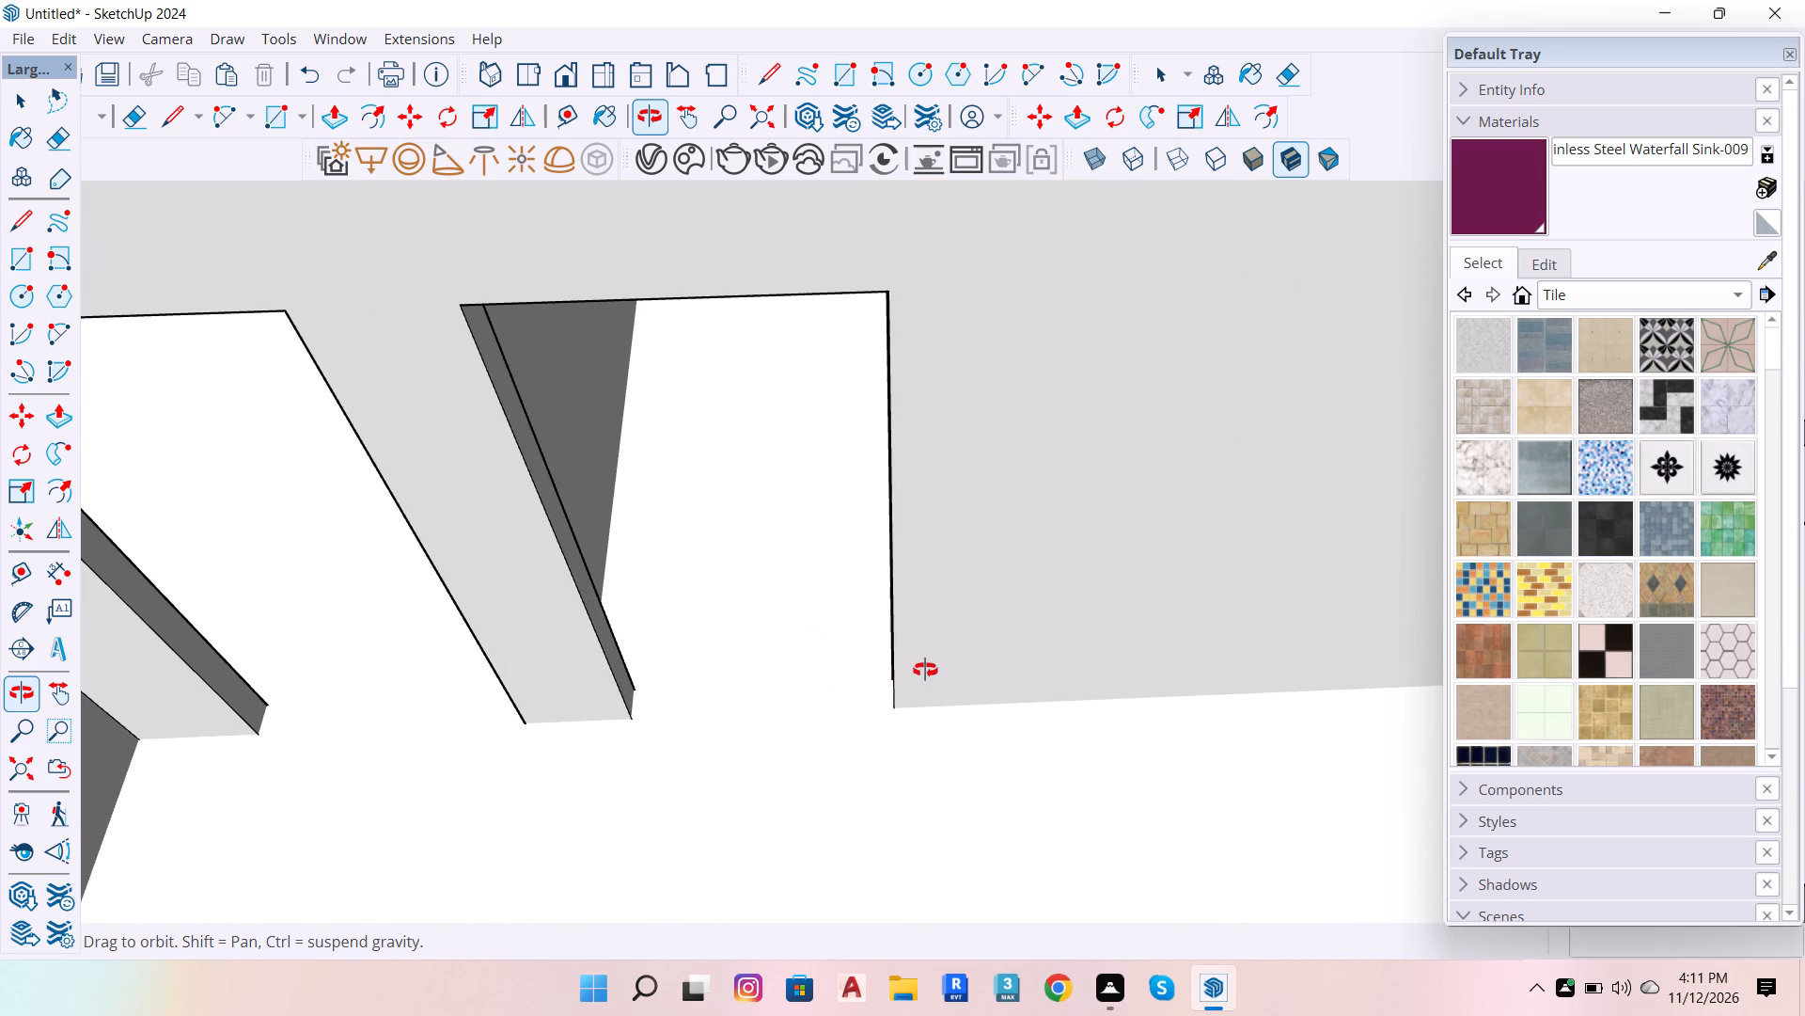
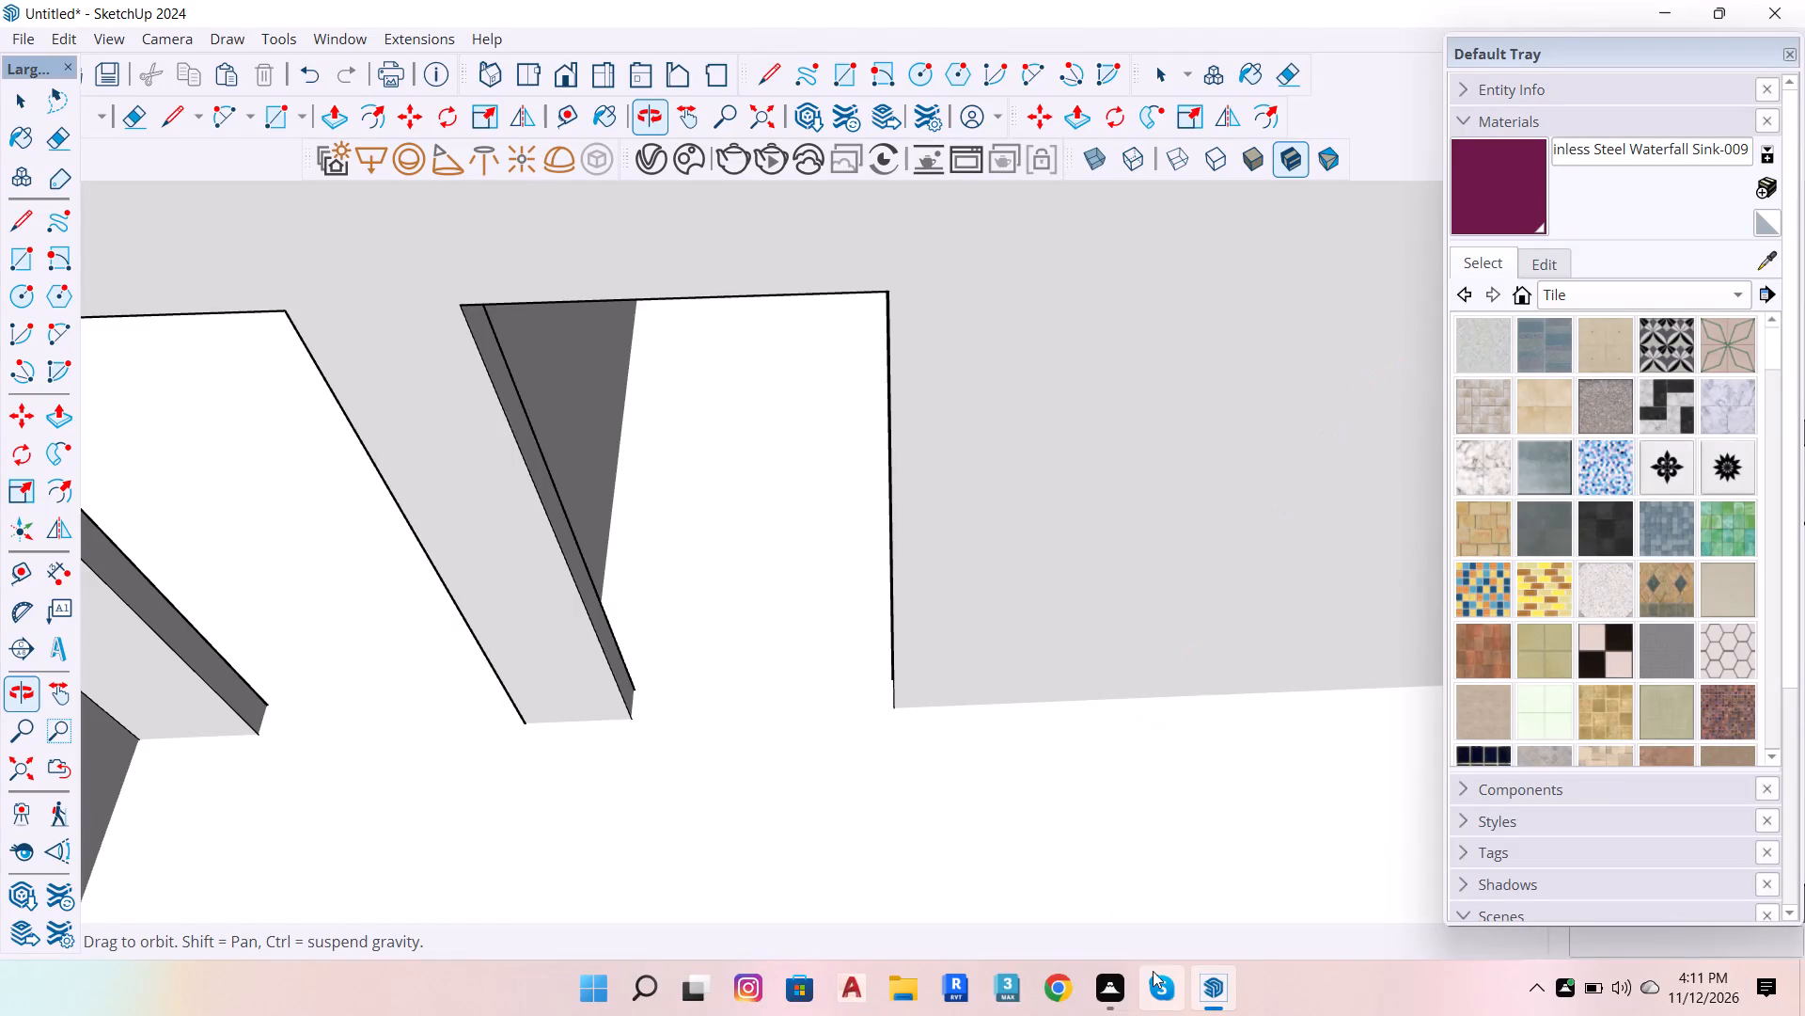
# Switch to Chrome, change to the other browser profile, close the first profile's window, and open the 3D Warehouse site.
pyautogui.click(1059, 997)
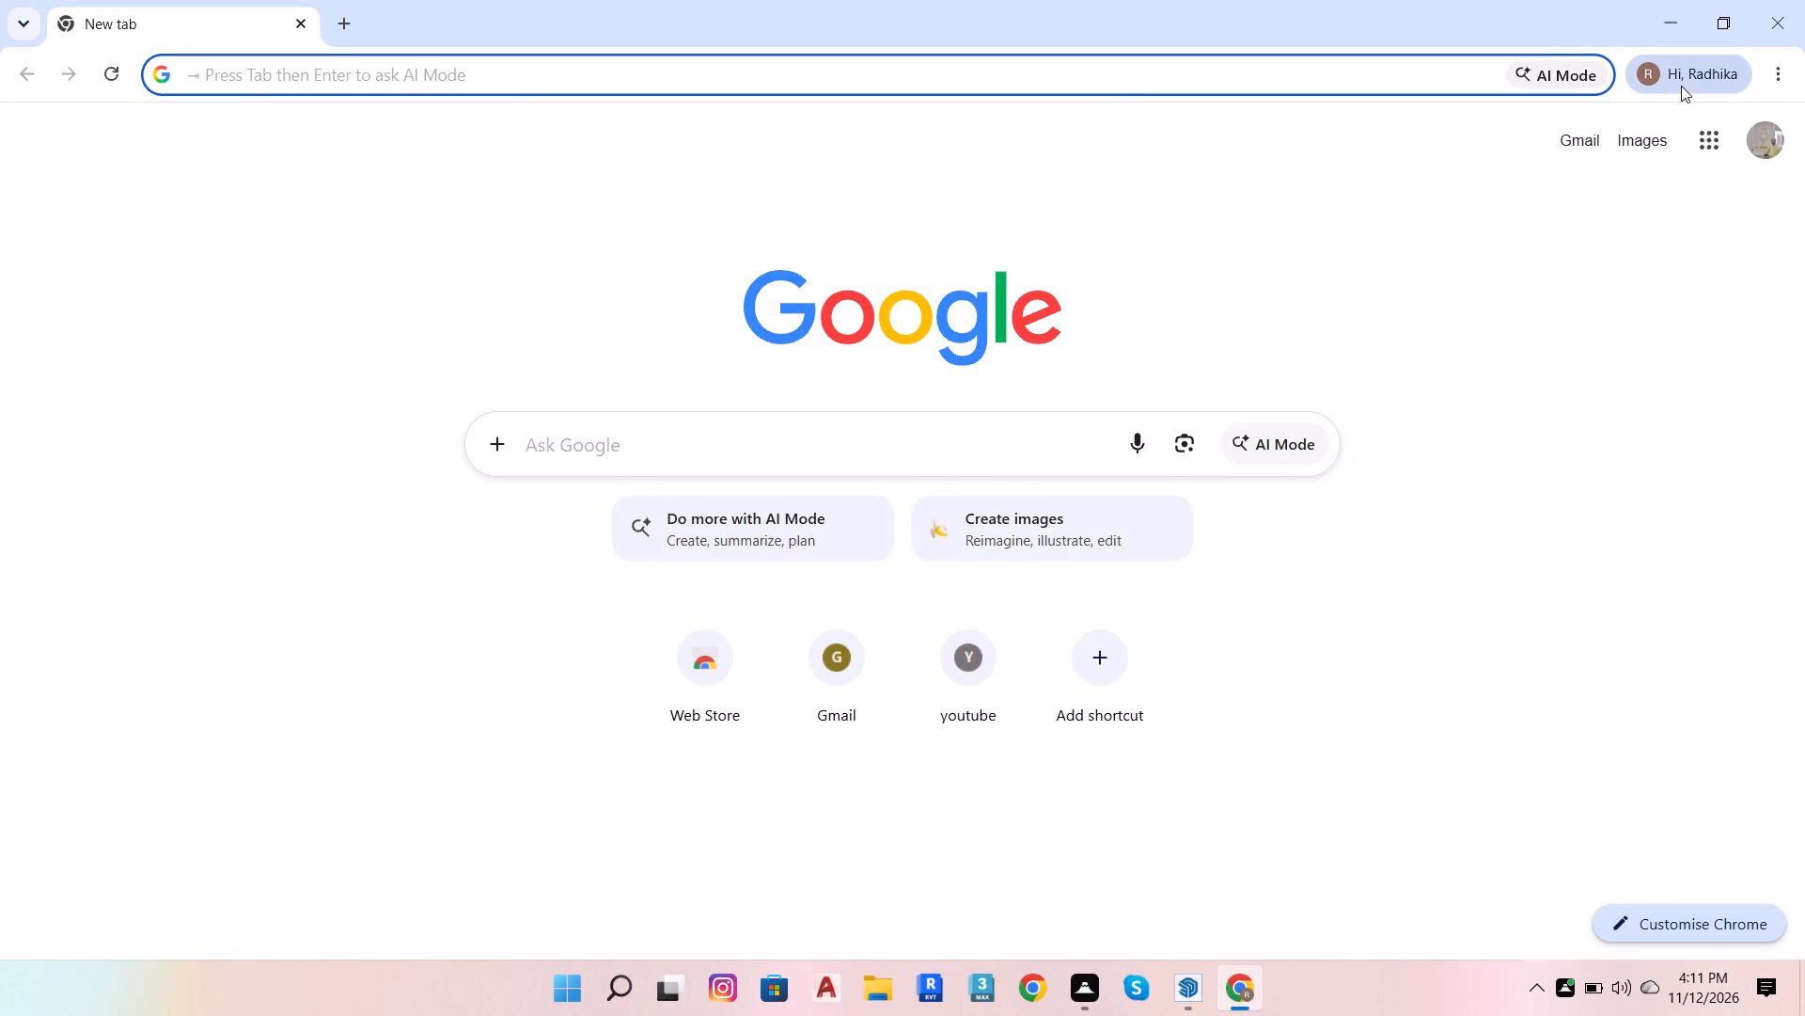
pyautogui.click(1681, 86)
pyautogui.click(1532, 576)
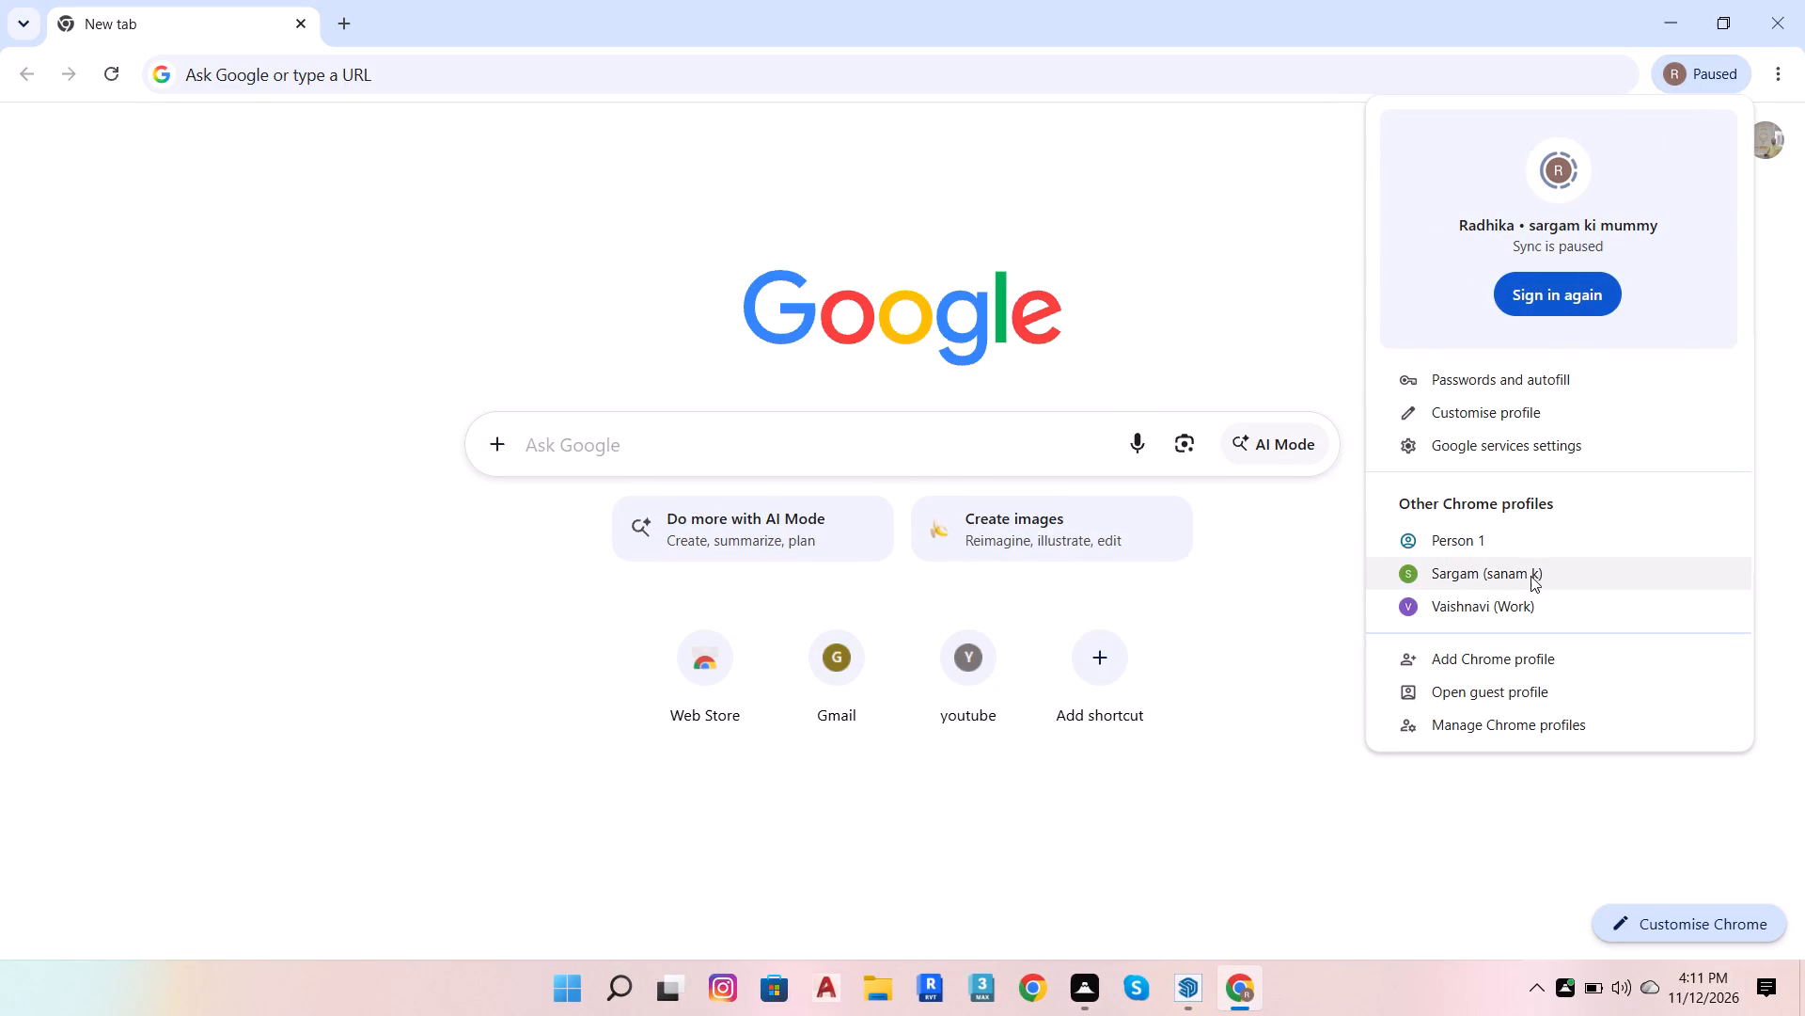
pyautogui.click(1222, 990)
pyautogui.click(1794, 0)
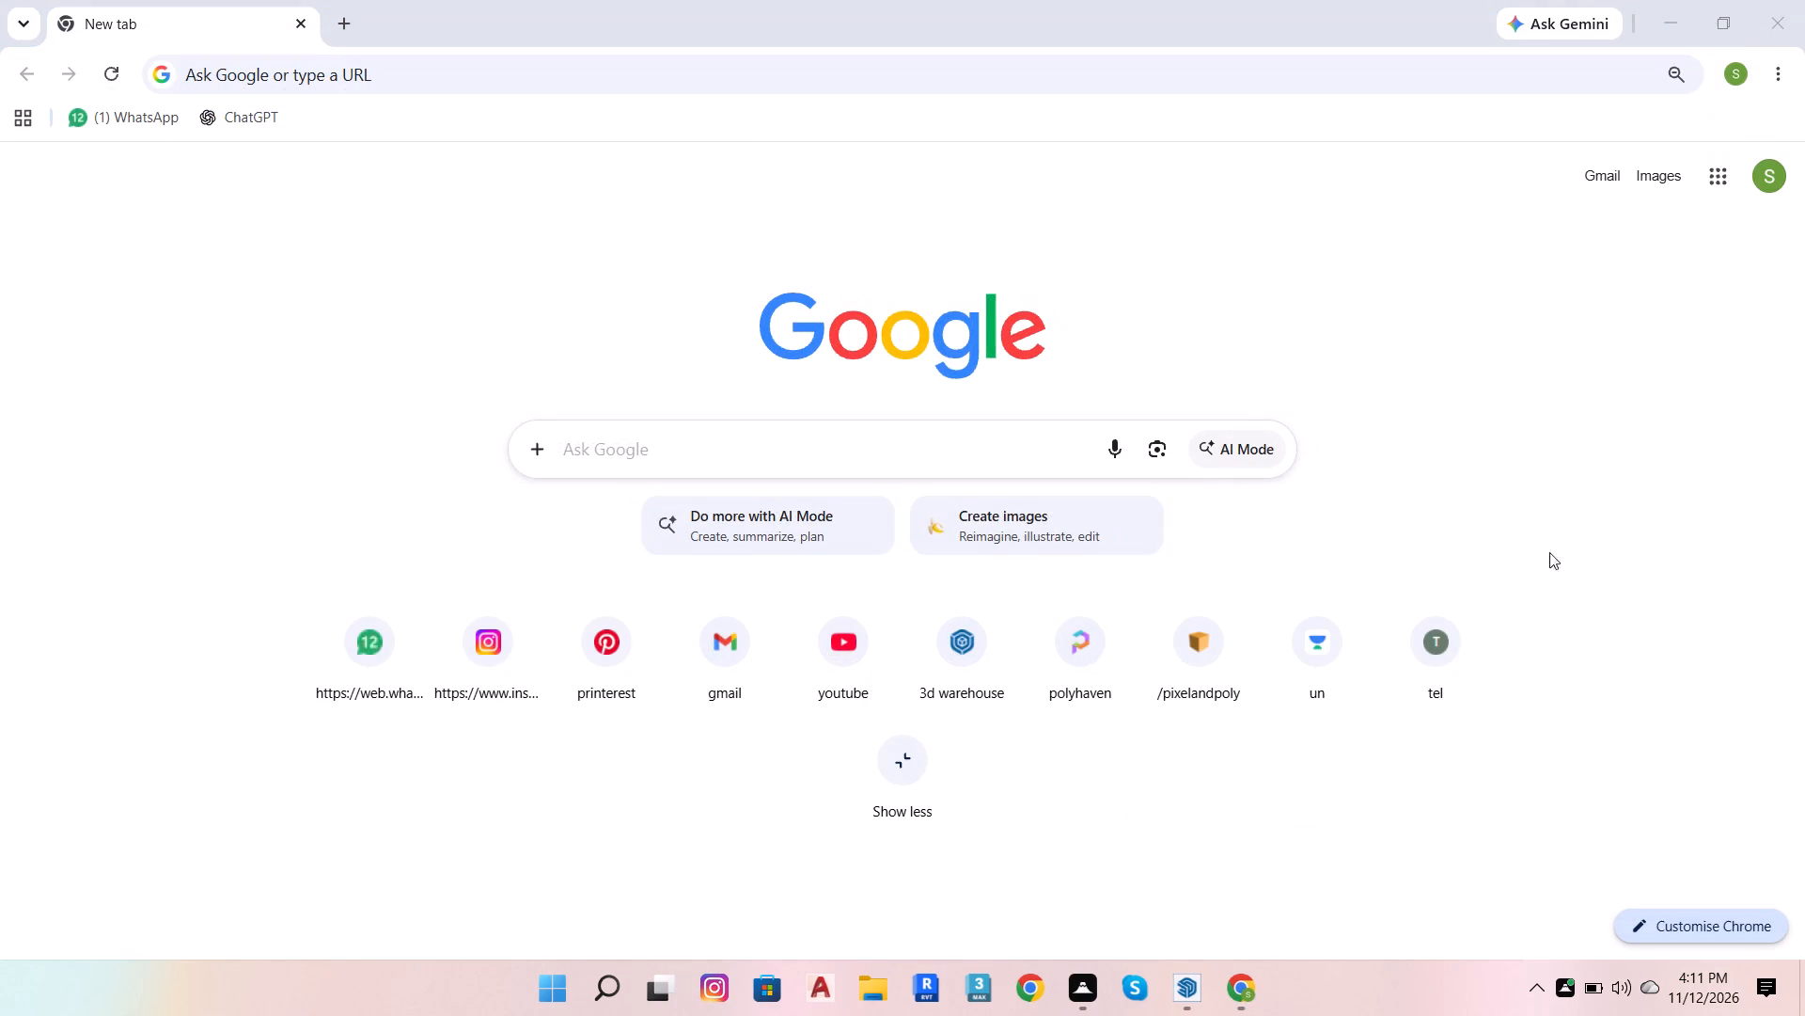
pyautogui.click(944, 676)
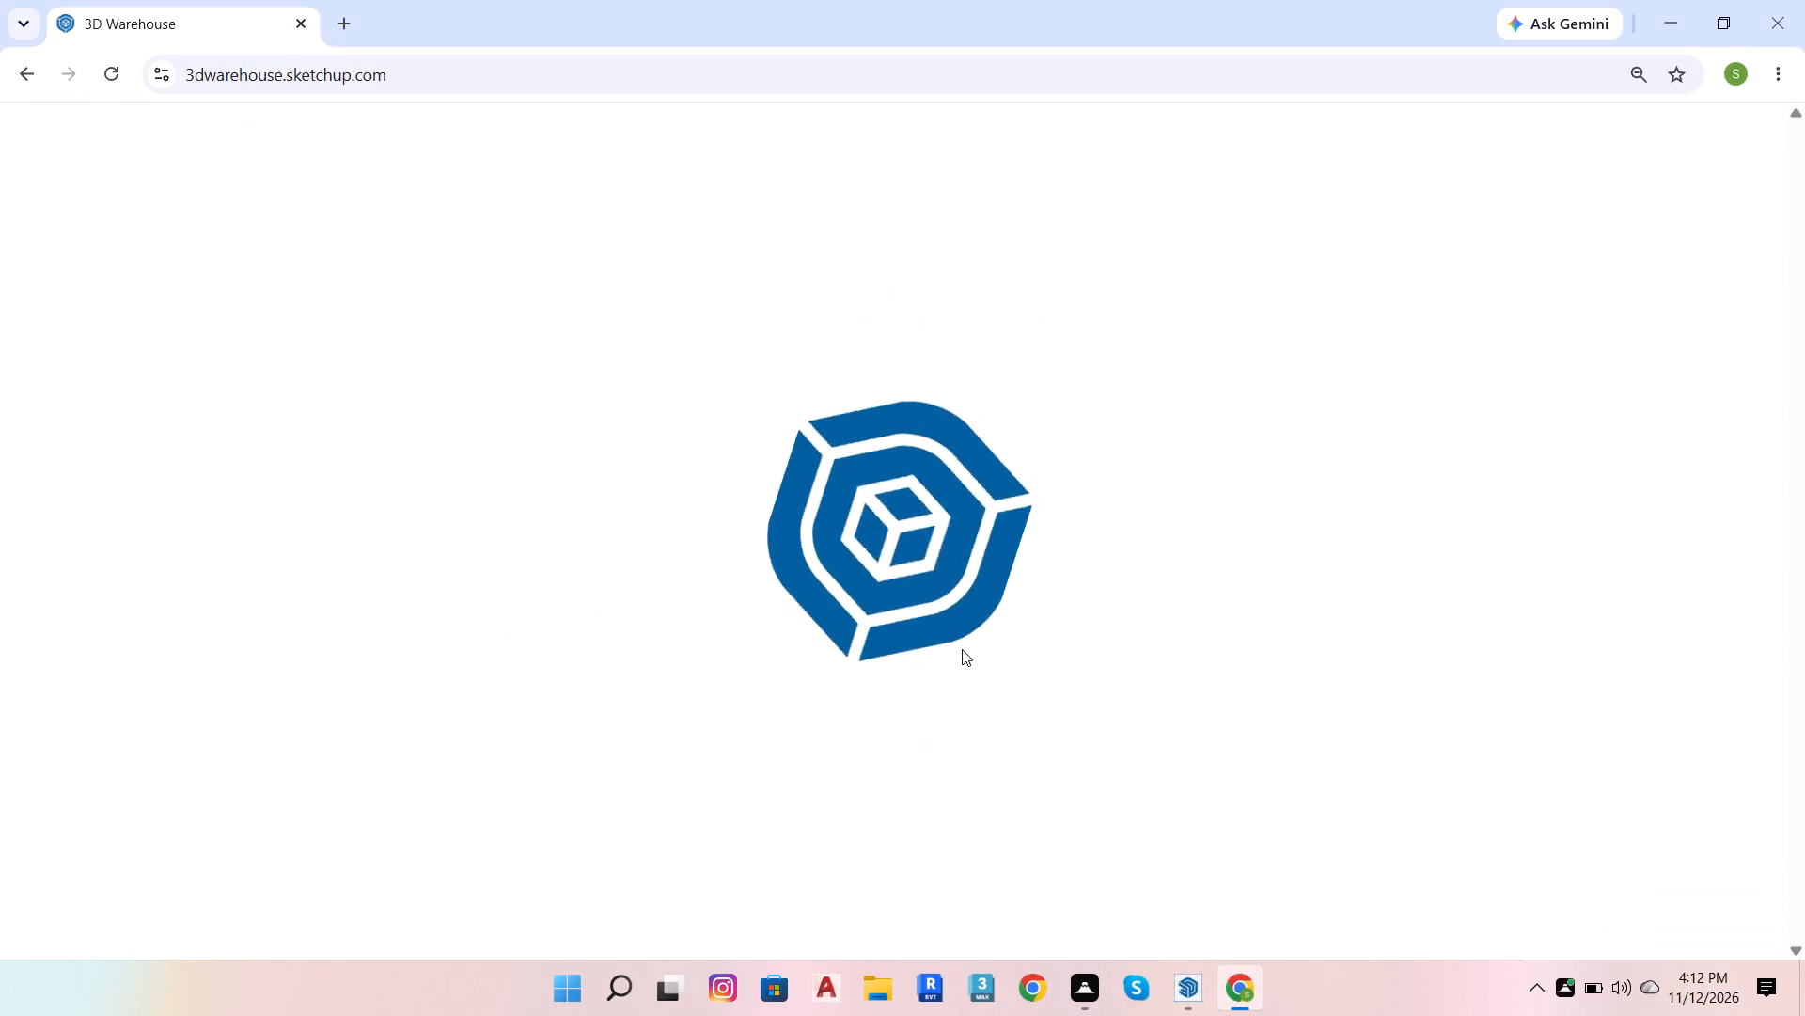
# Search 3D Warehouse for "dining table".
pyautogui.click(940, 130)
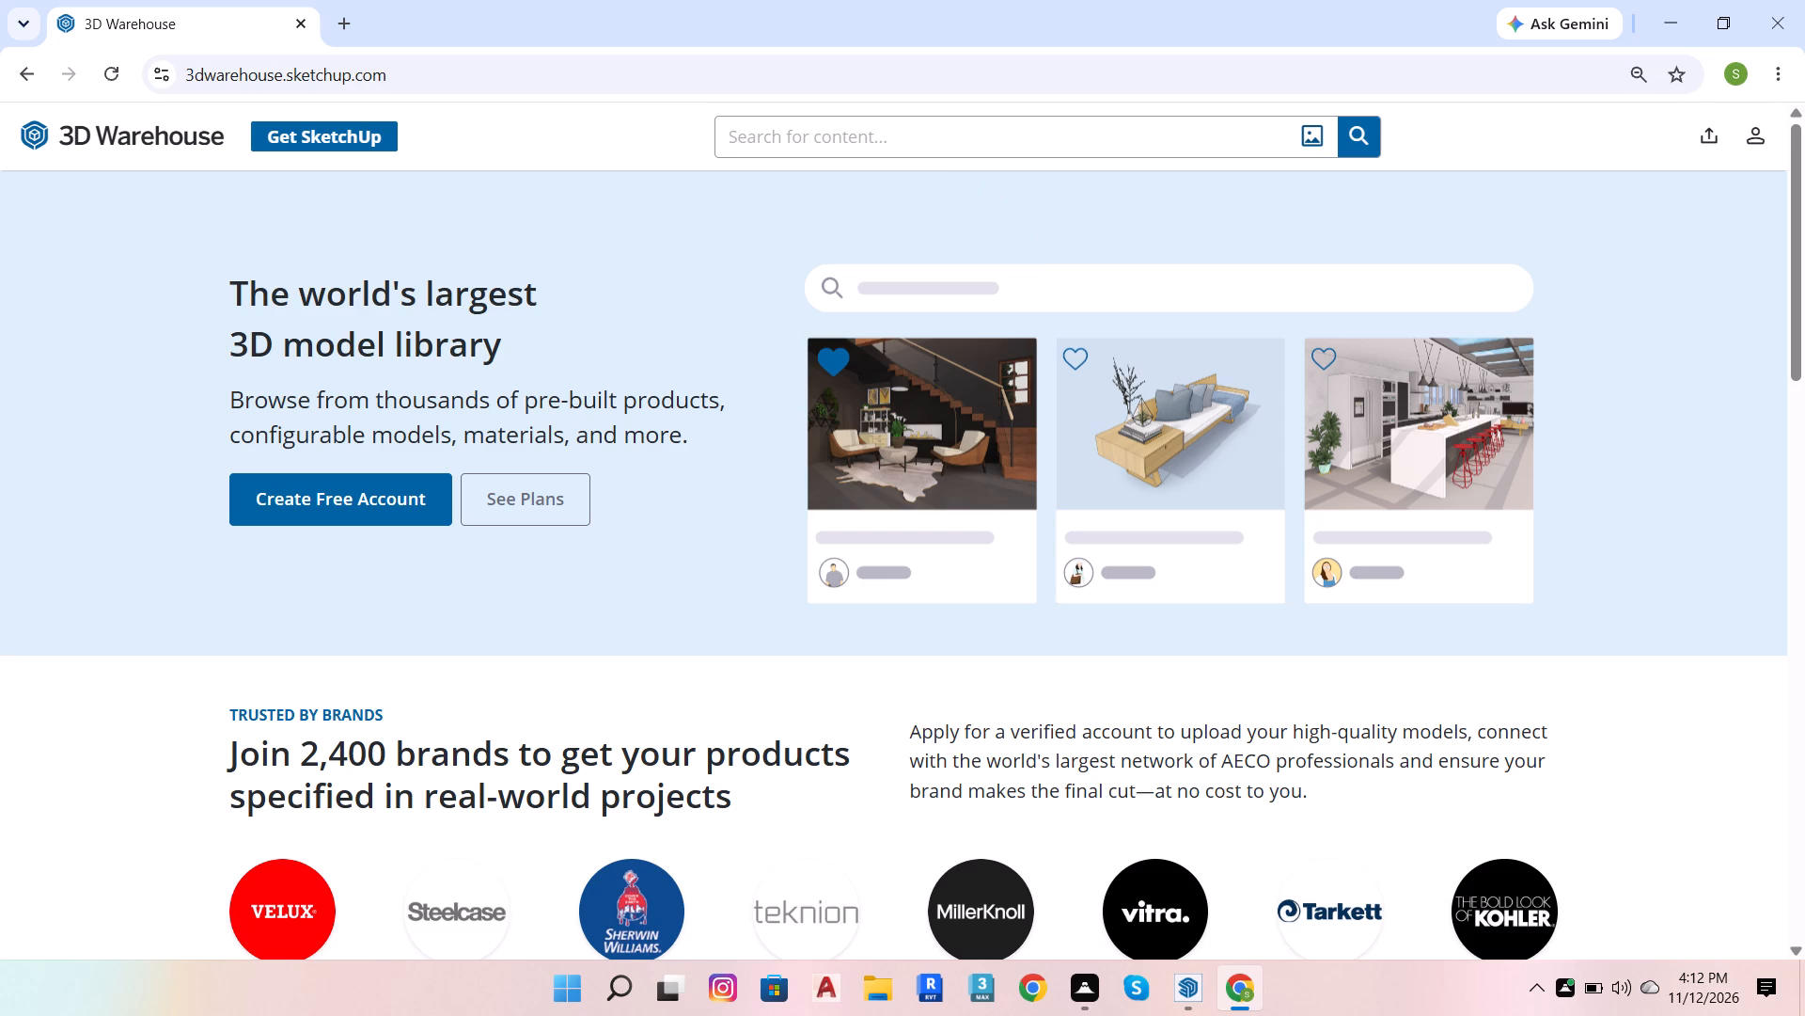
pyautogui.write('din')
pyautogui.write('ing')
pyautogui.press('space')
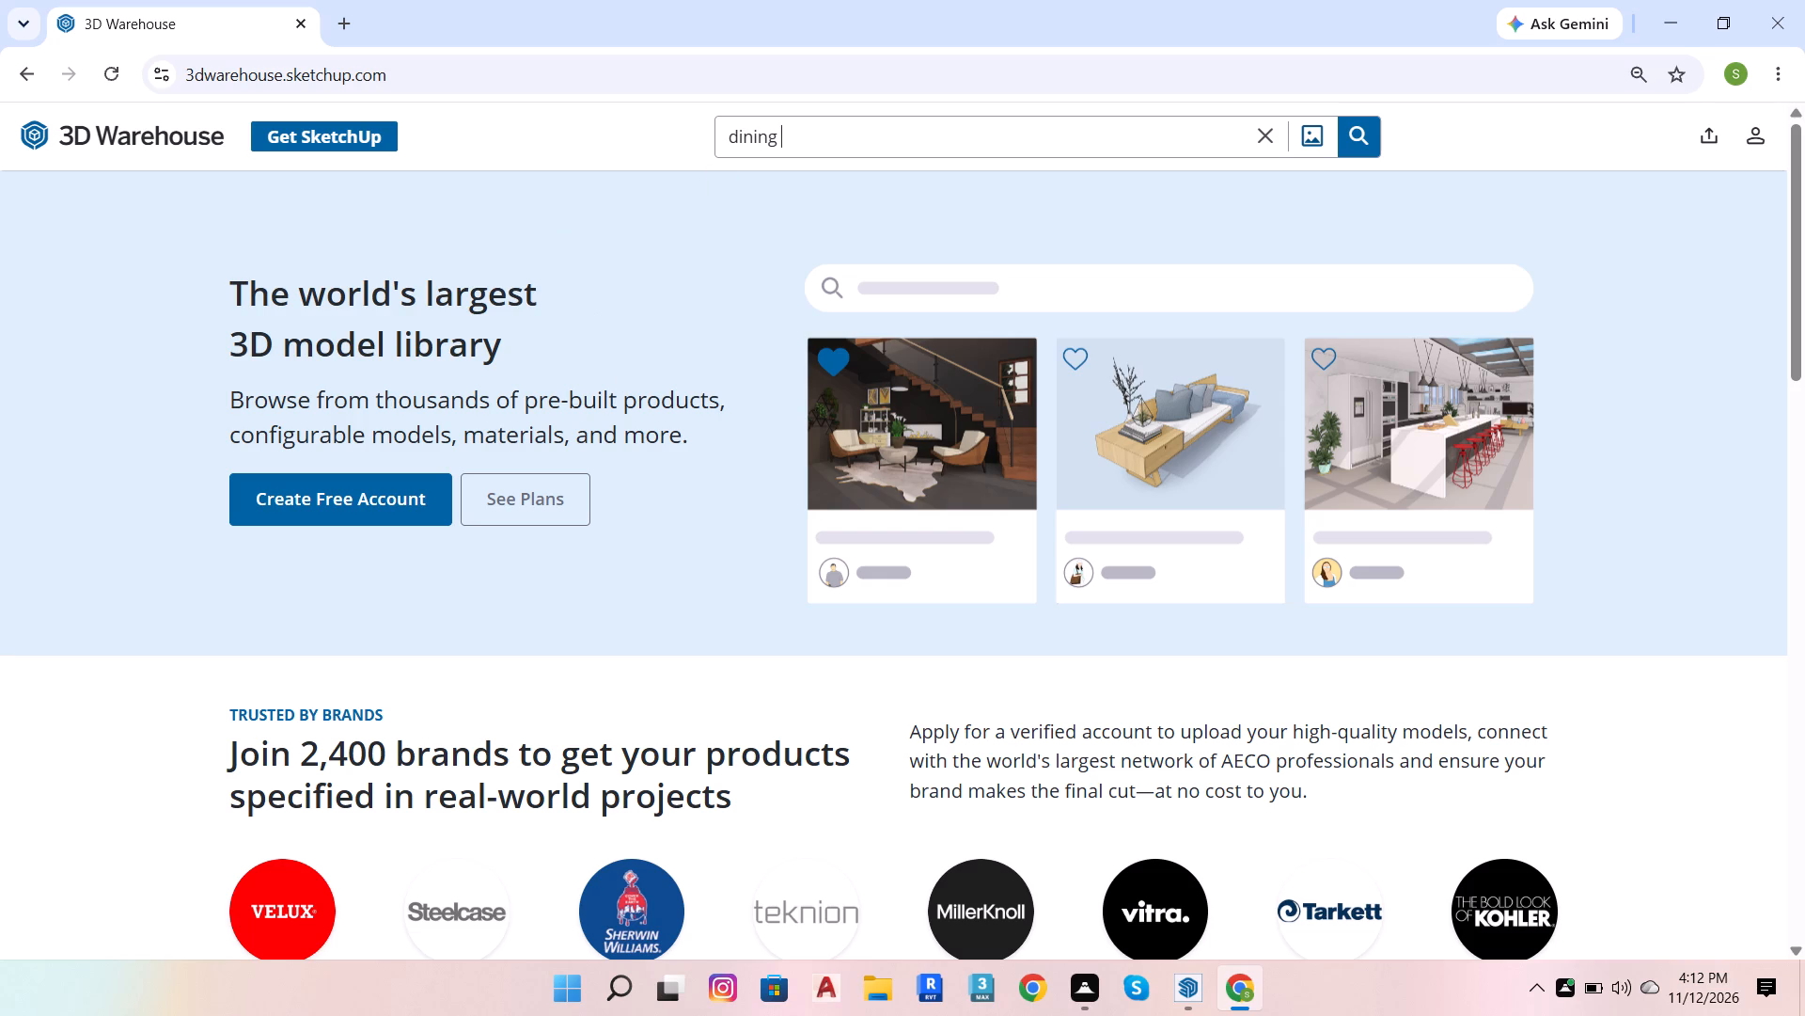
pyautogui.write('t')
pyautogui.press('s')
pyautogui.press('BackSpace')
pyautogui.press('a')
pyautogui.write('ble')
pyautogui.press('Return')
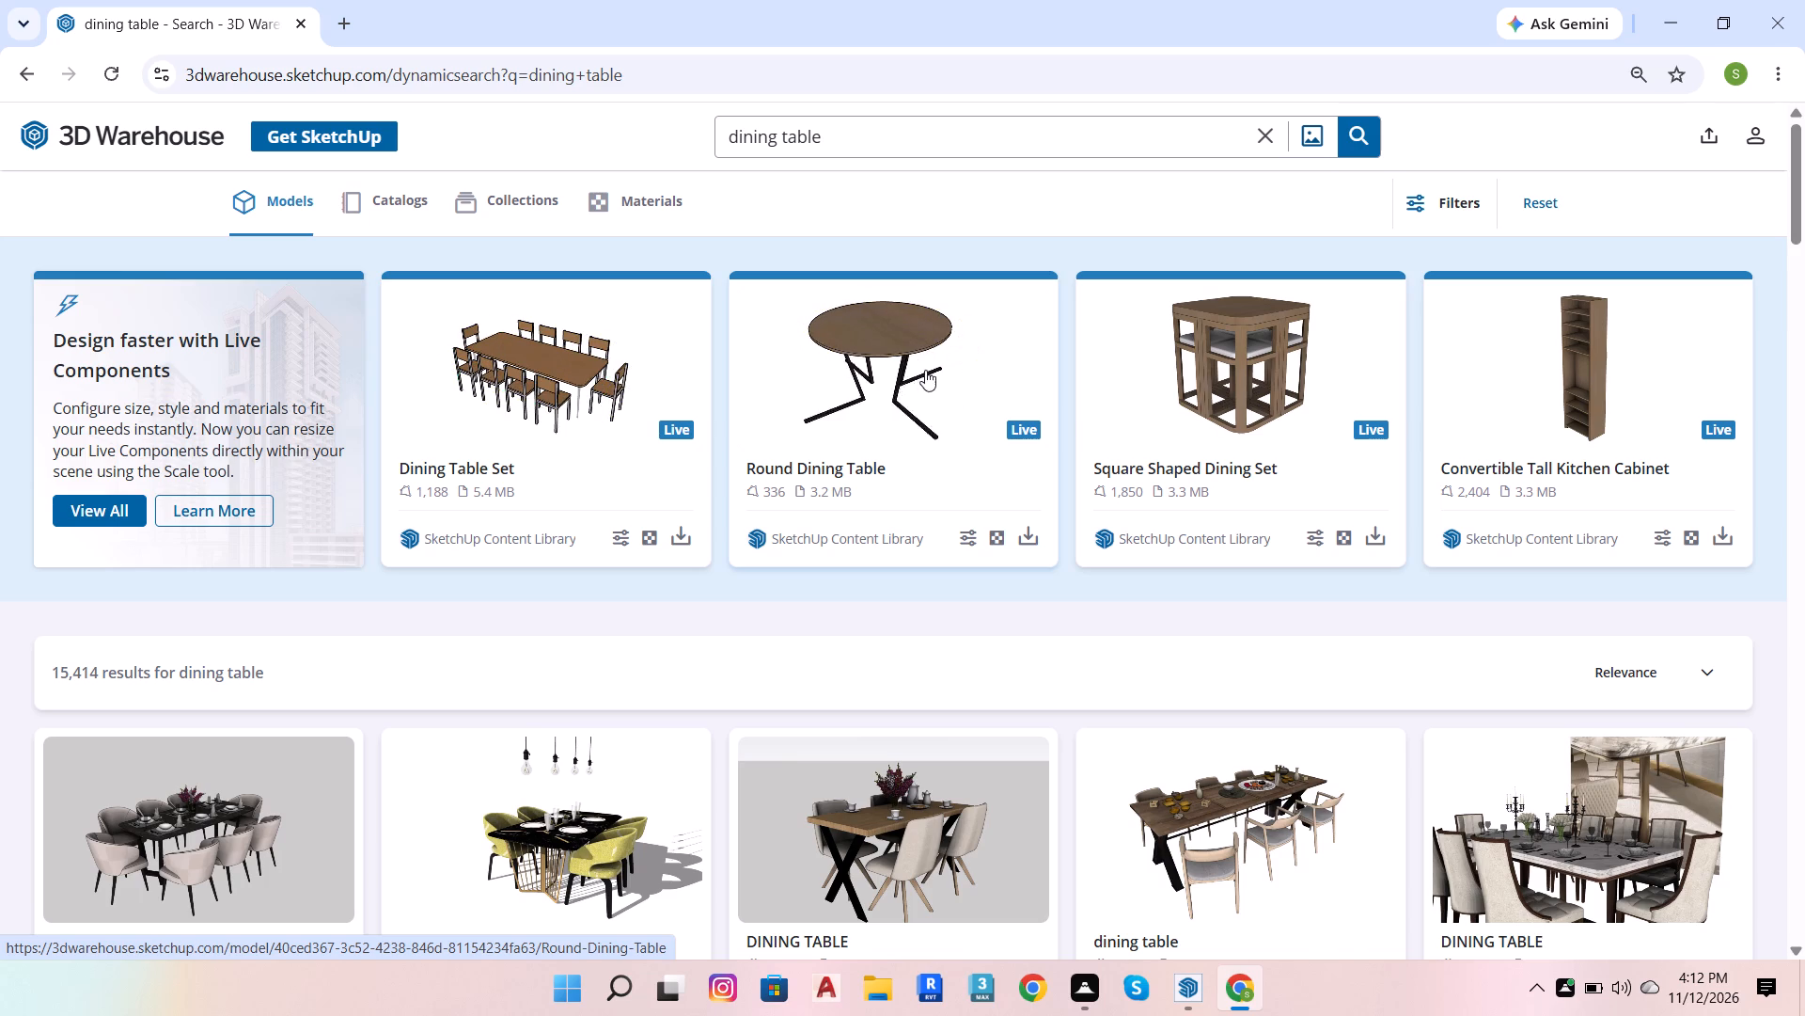
# Examine the dining table search results to choose a suitable table-and-chairs model.
pyautogui.scroll(-4, 886, 469)
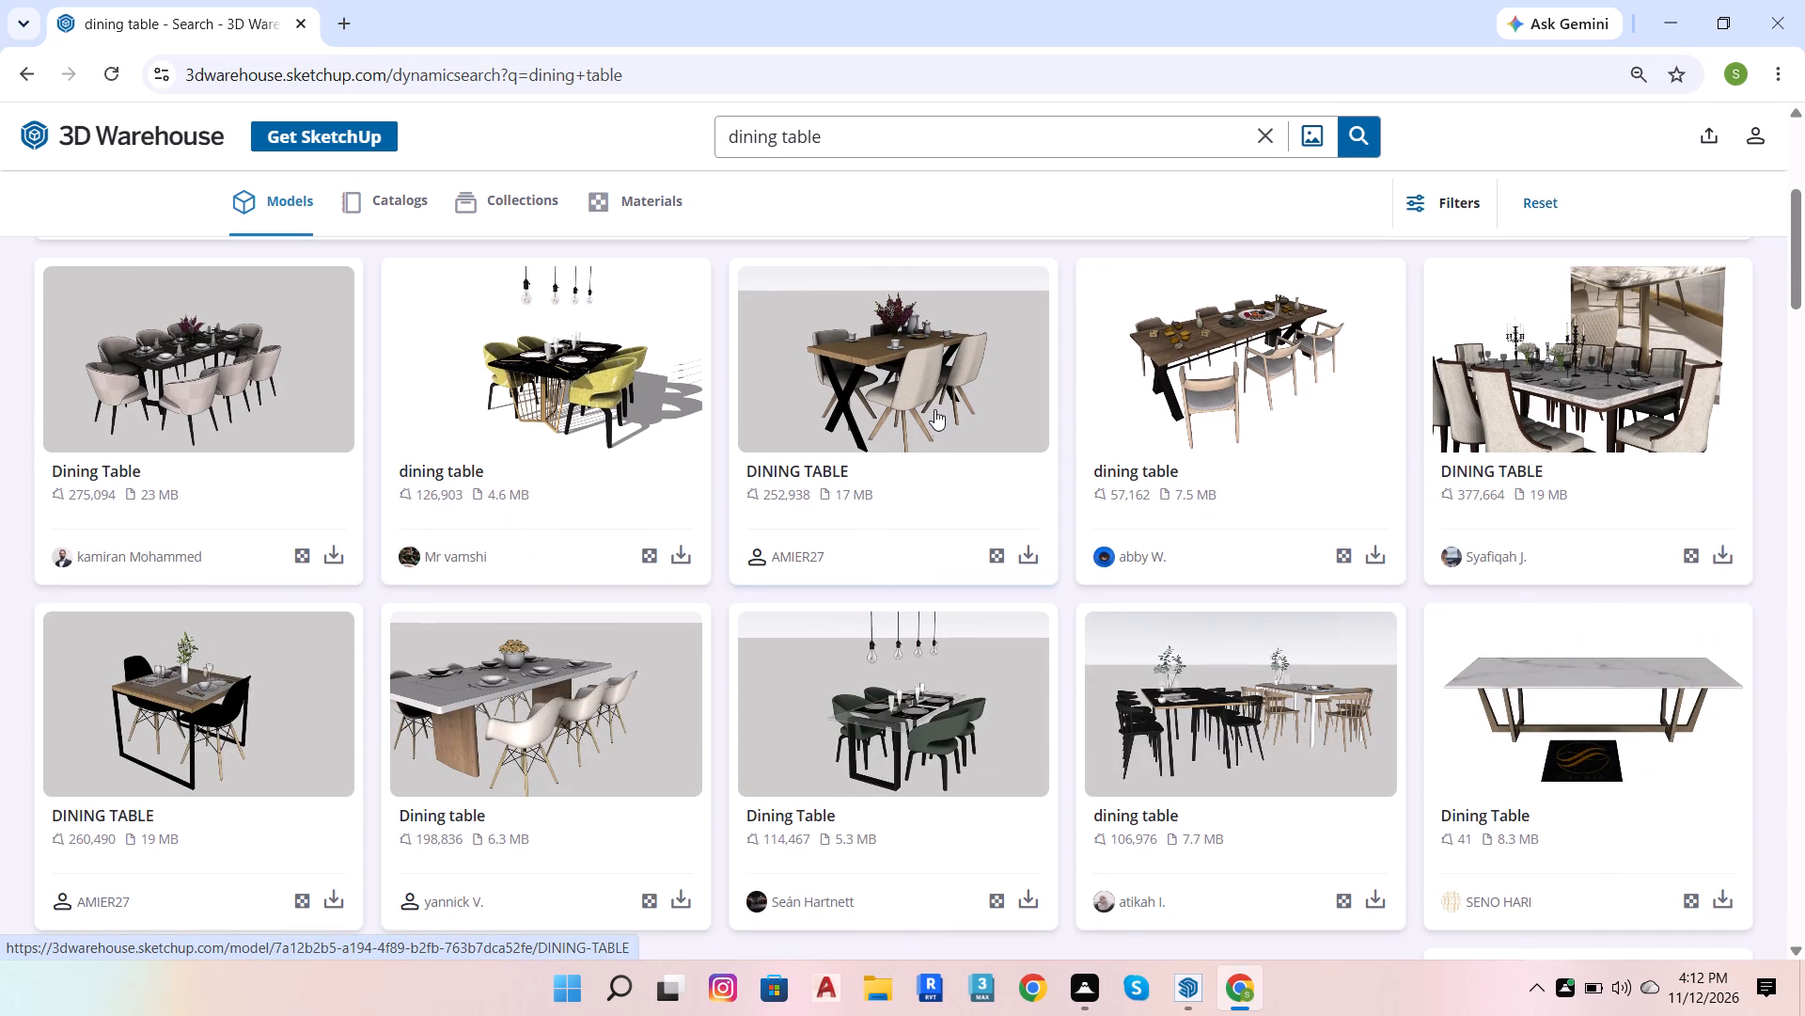
pyautogui.scroll(-1, 902, 395)
pyautogui.scroll(2, 893, 417)
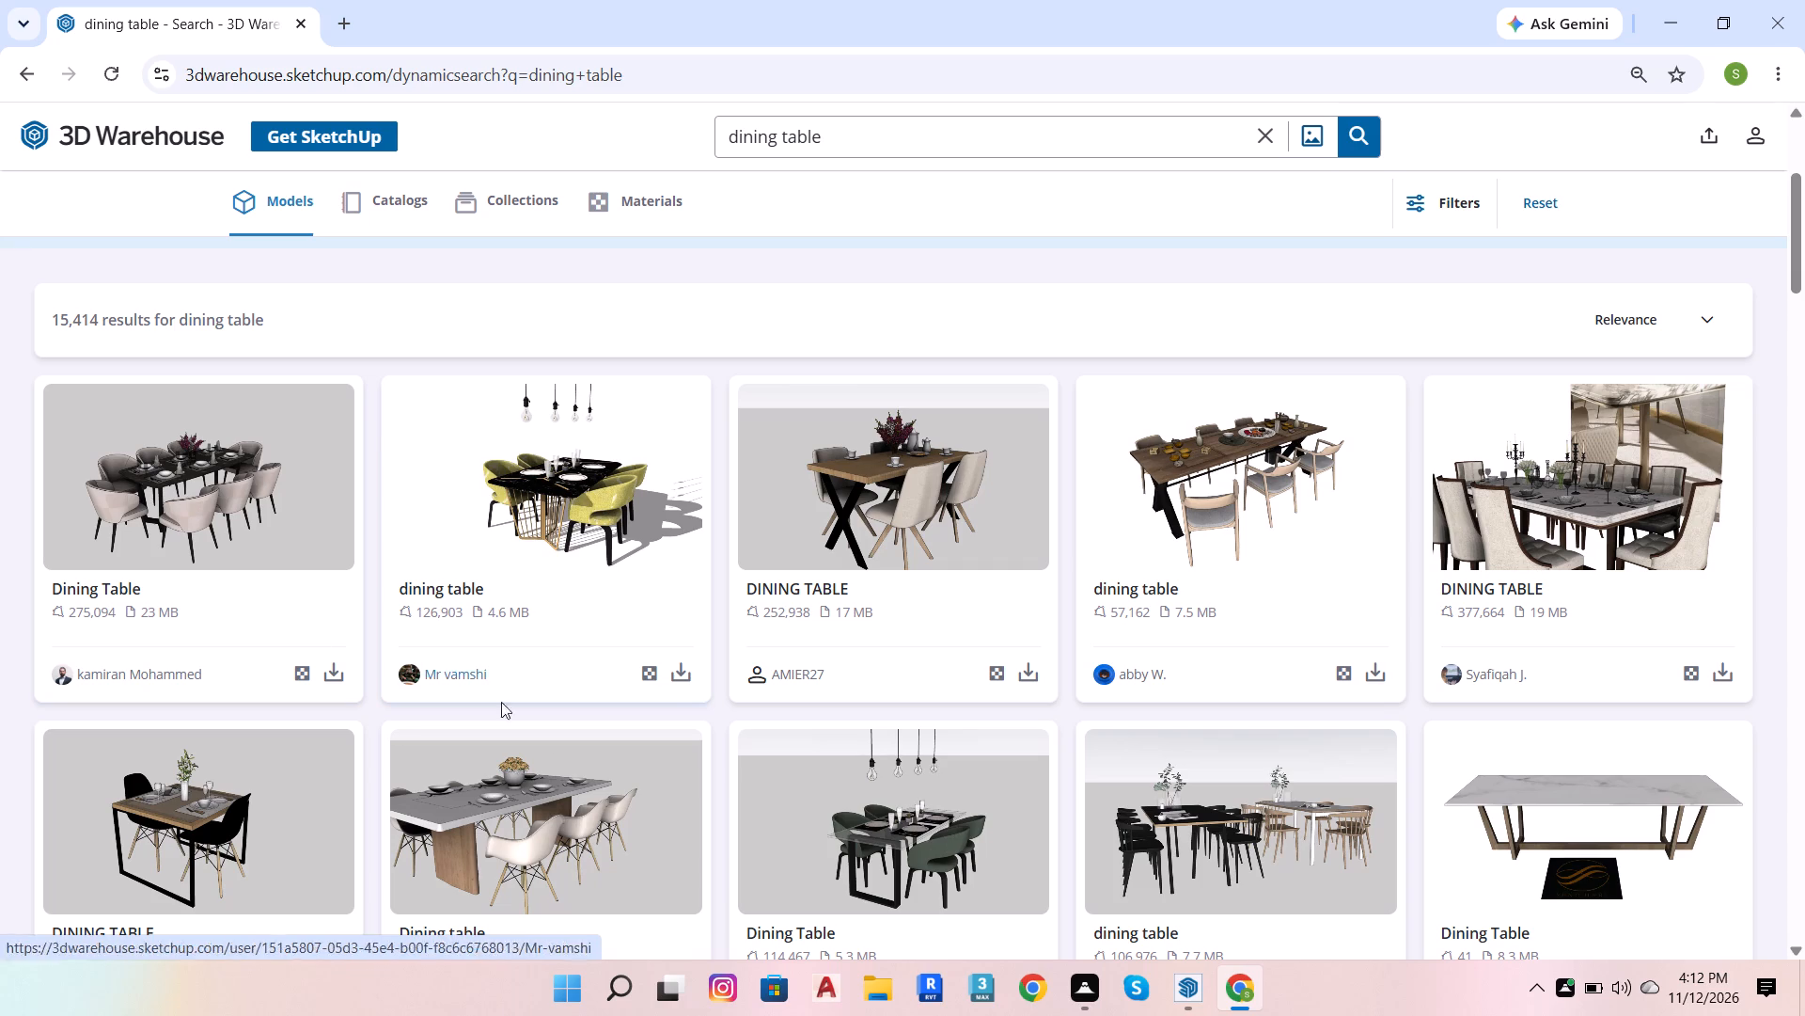
pyautogui.scroll(-2, 614, 833)
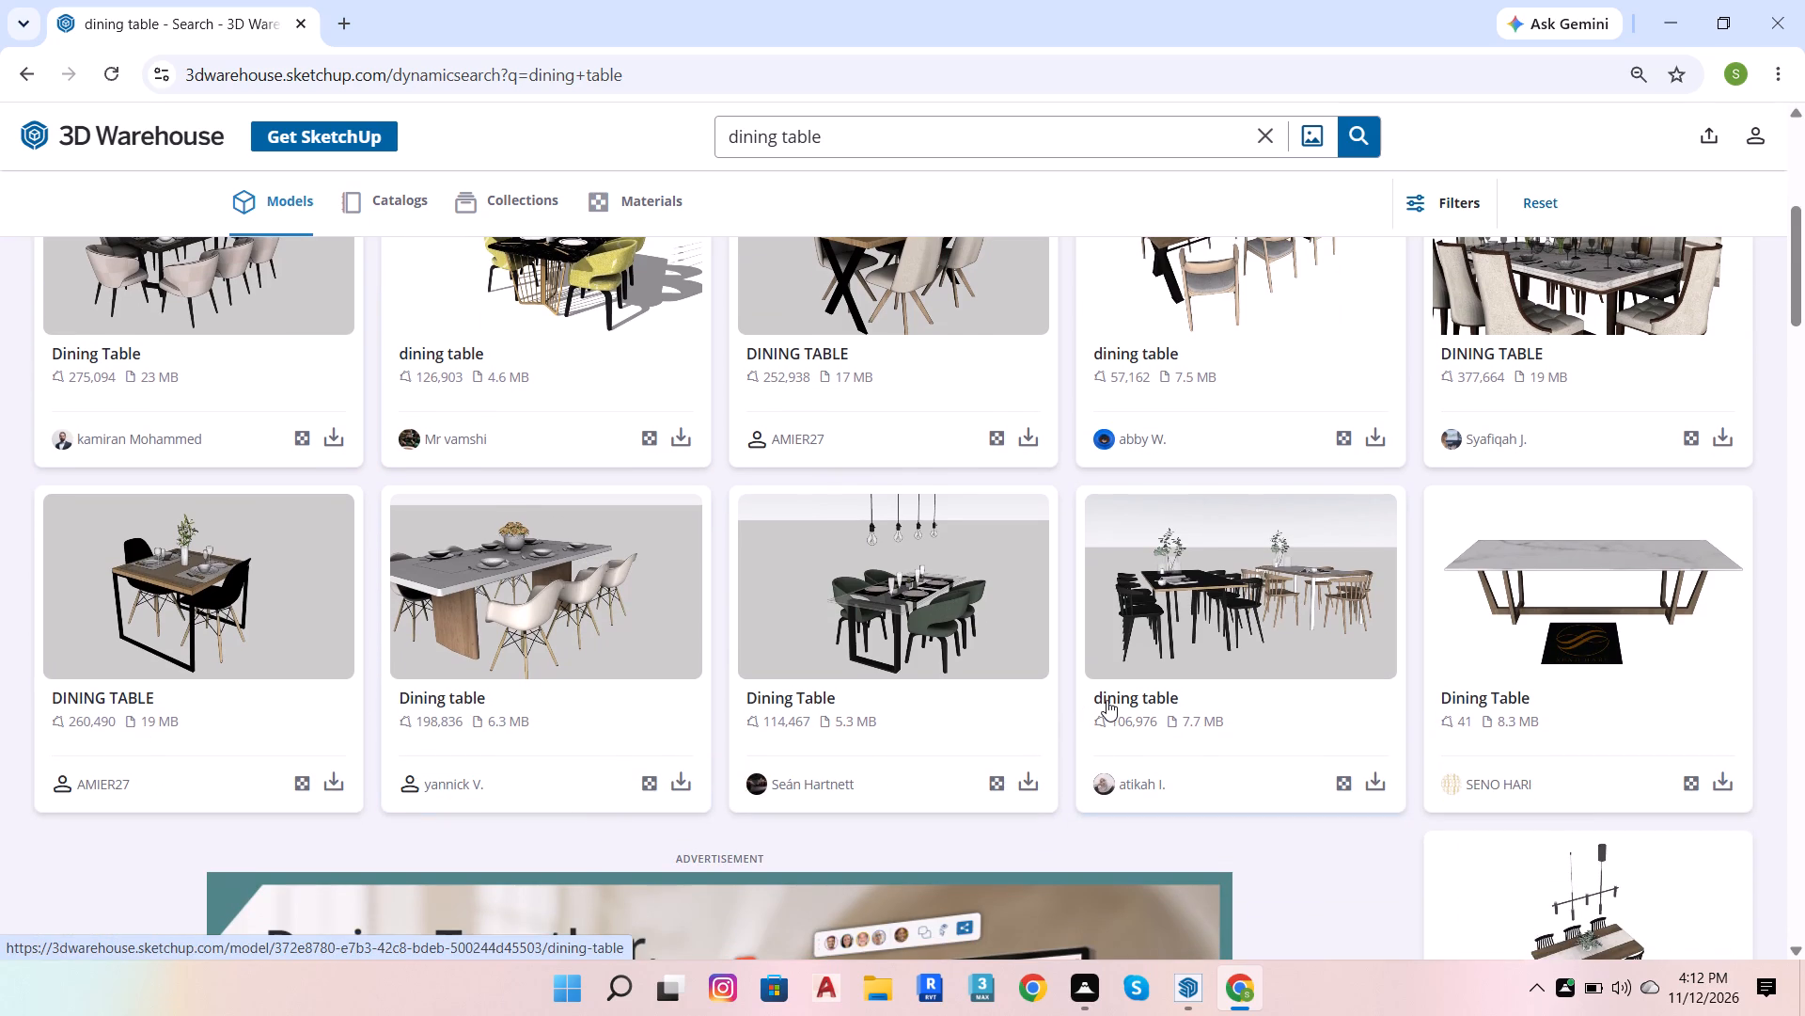
pyautogui.scroll(-4, 1569, 639)
pyautogui.scroll(7, 1577, 593)
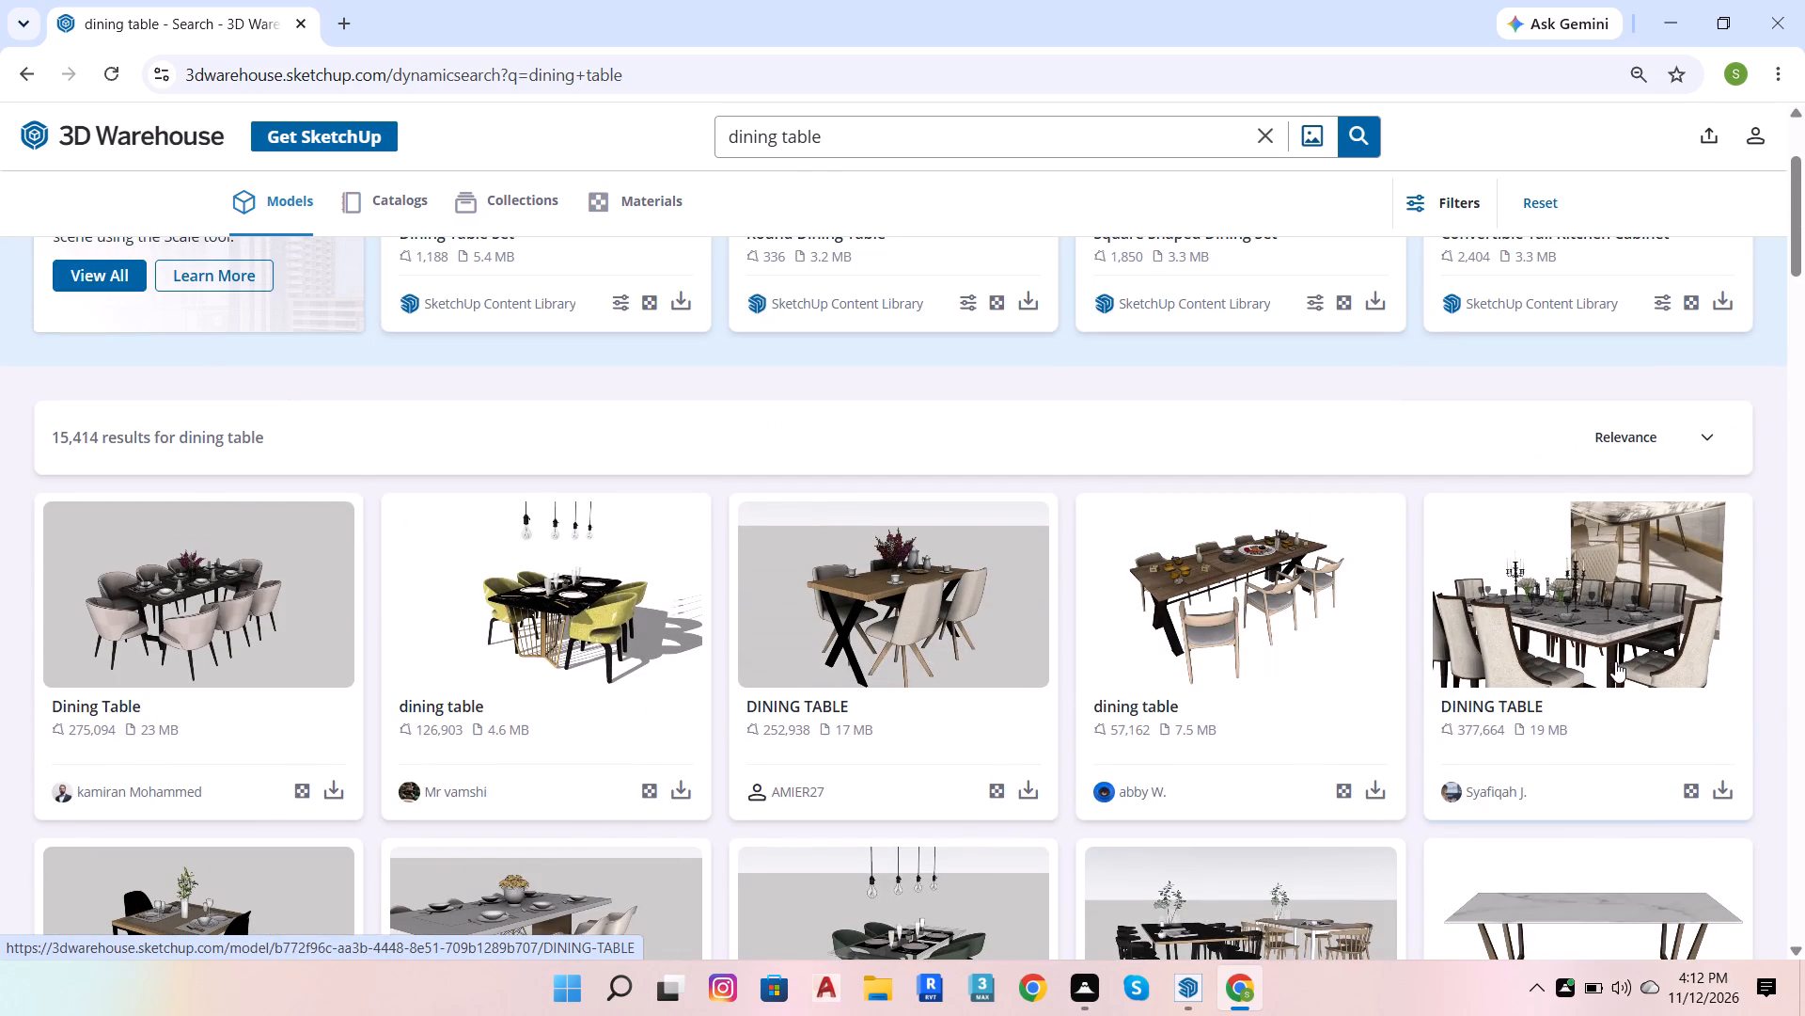
pyautogui.scroll(-2, 1700, 757)
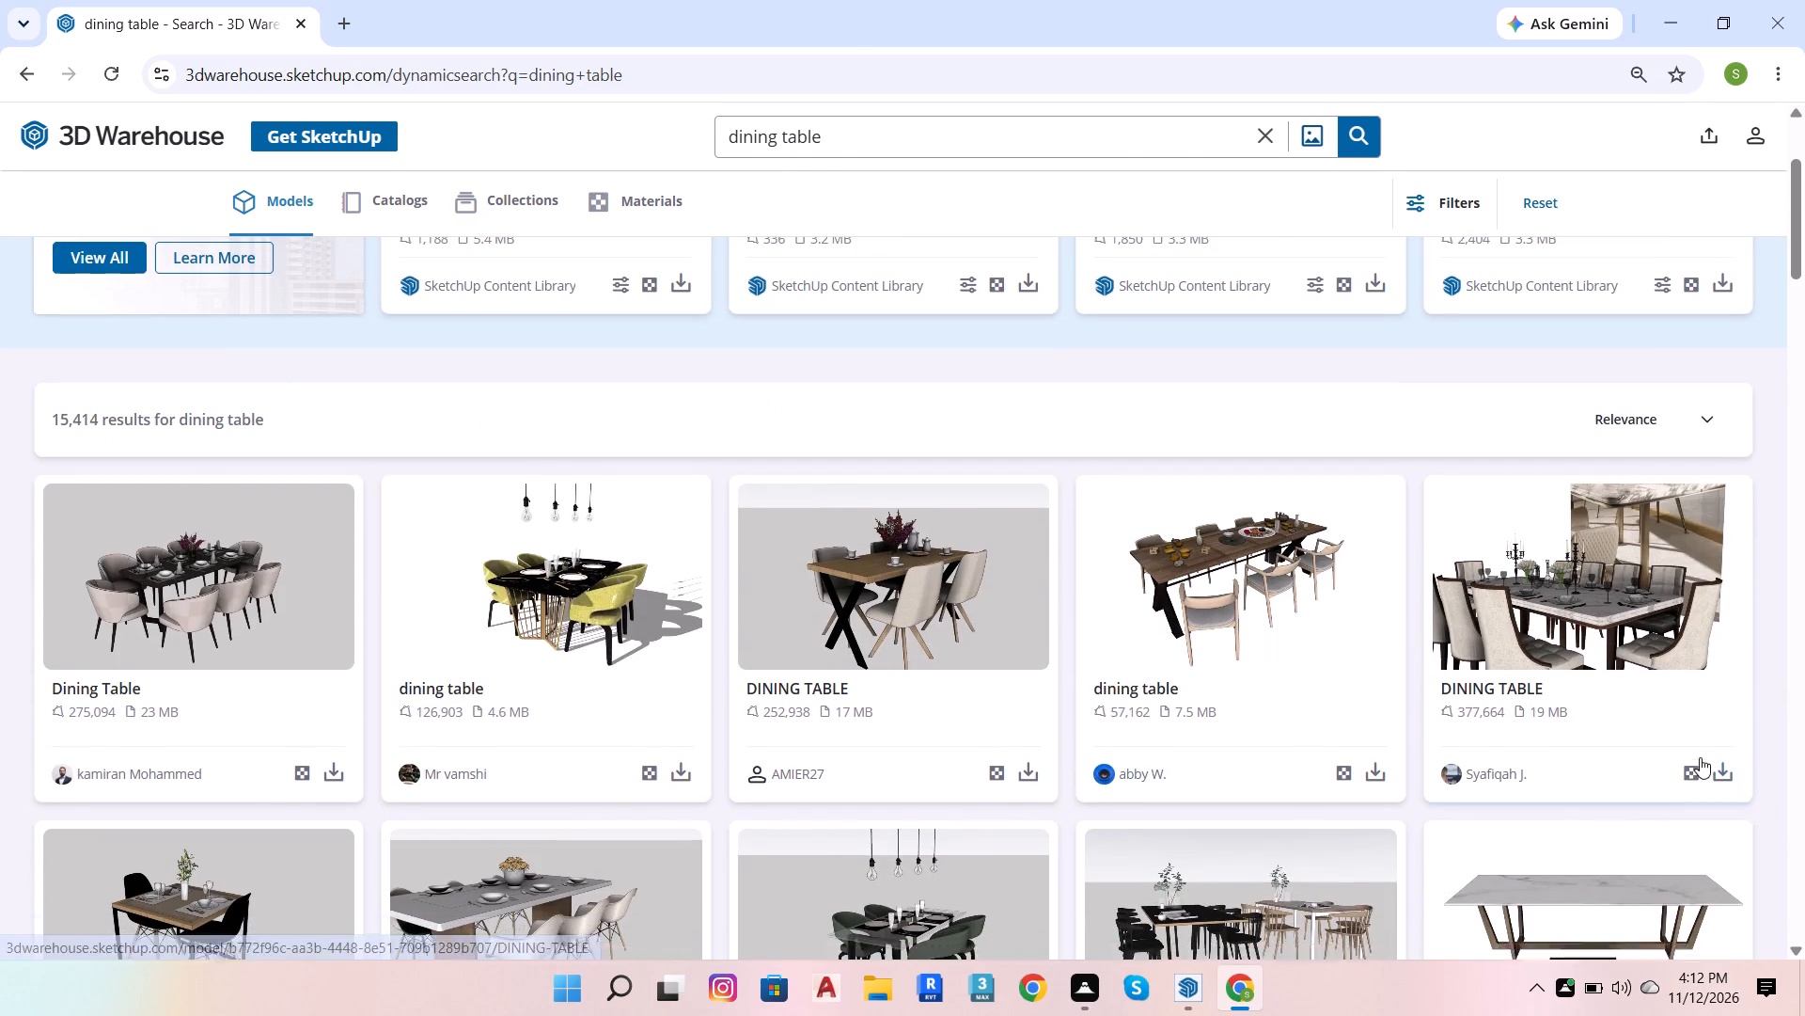
pyautogui.scroll(-6, 1700, 757)
pyautogui.scroll(4, 1636, 800)
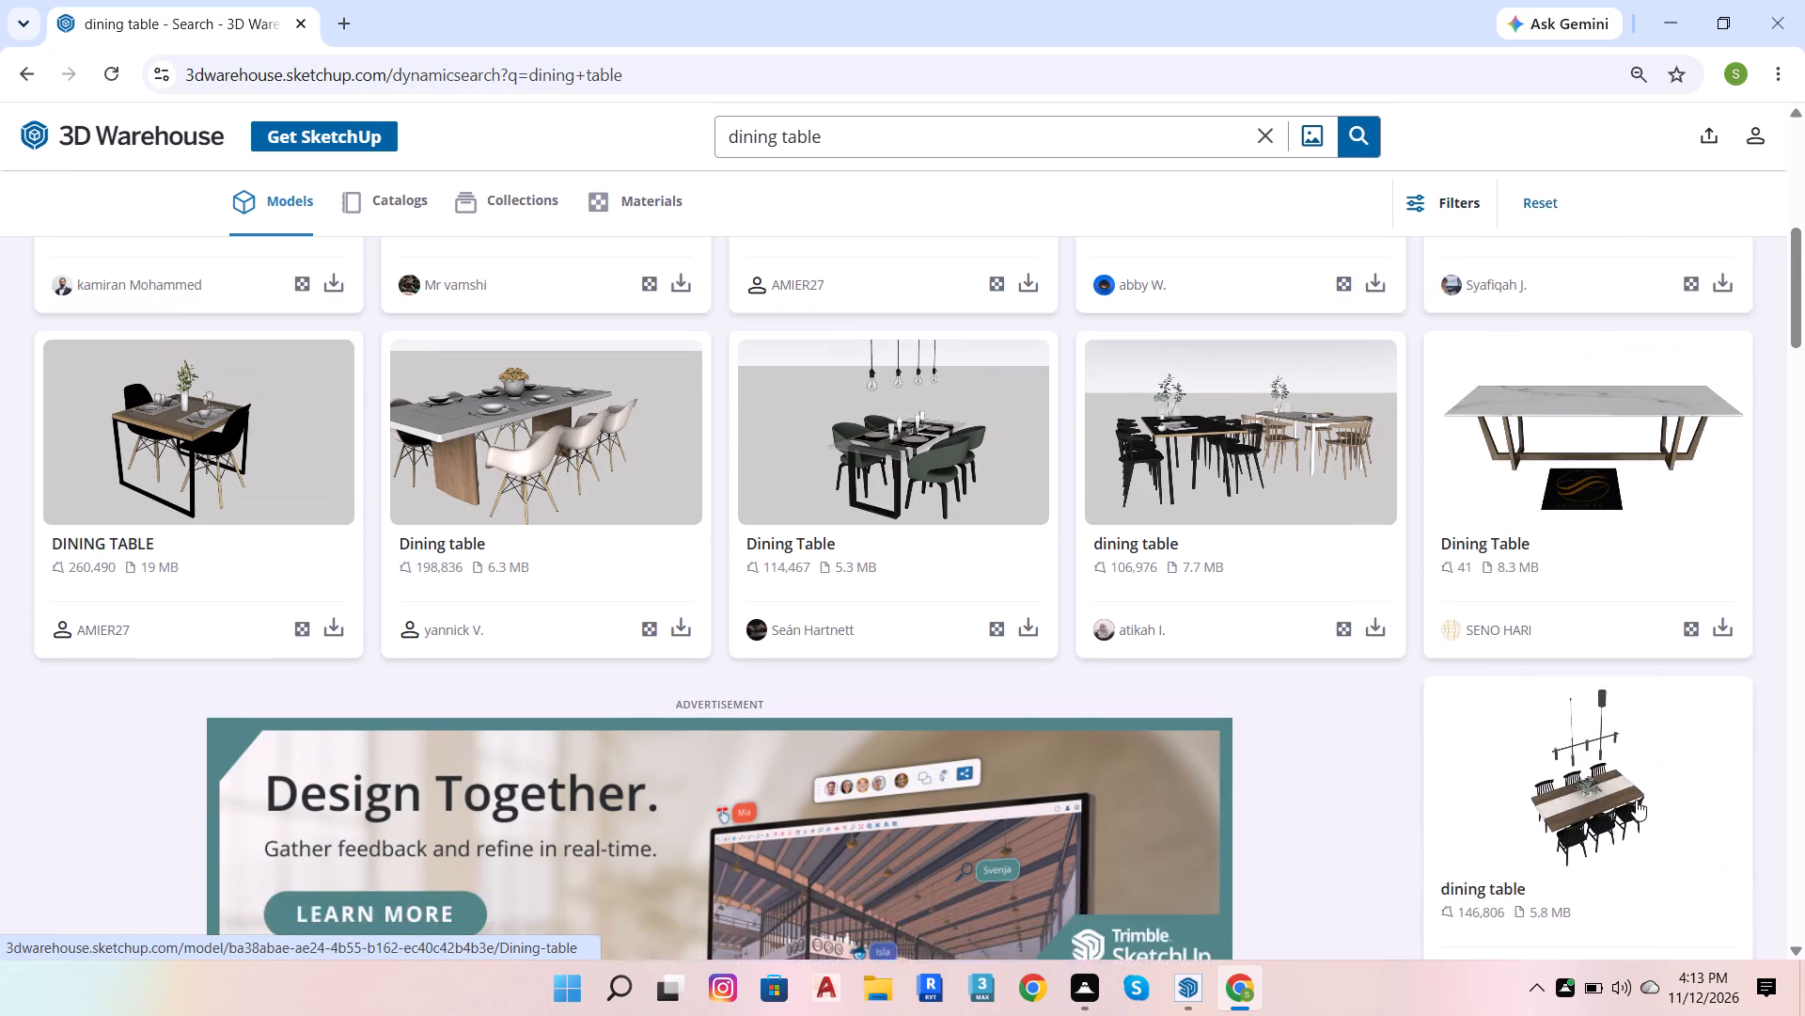
pyautogui.scroll(3, 1640, 795)
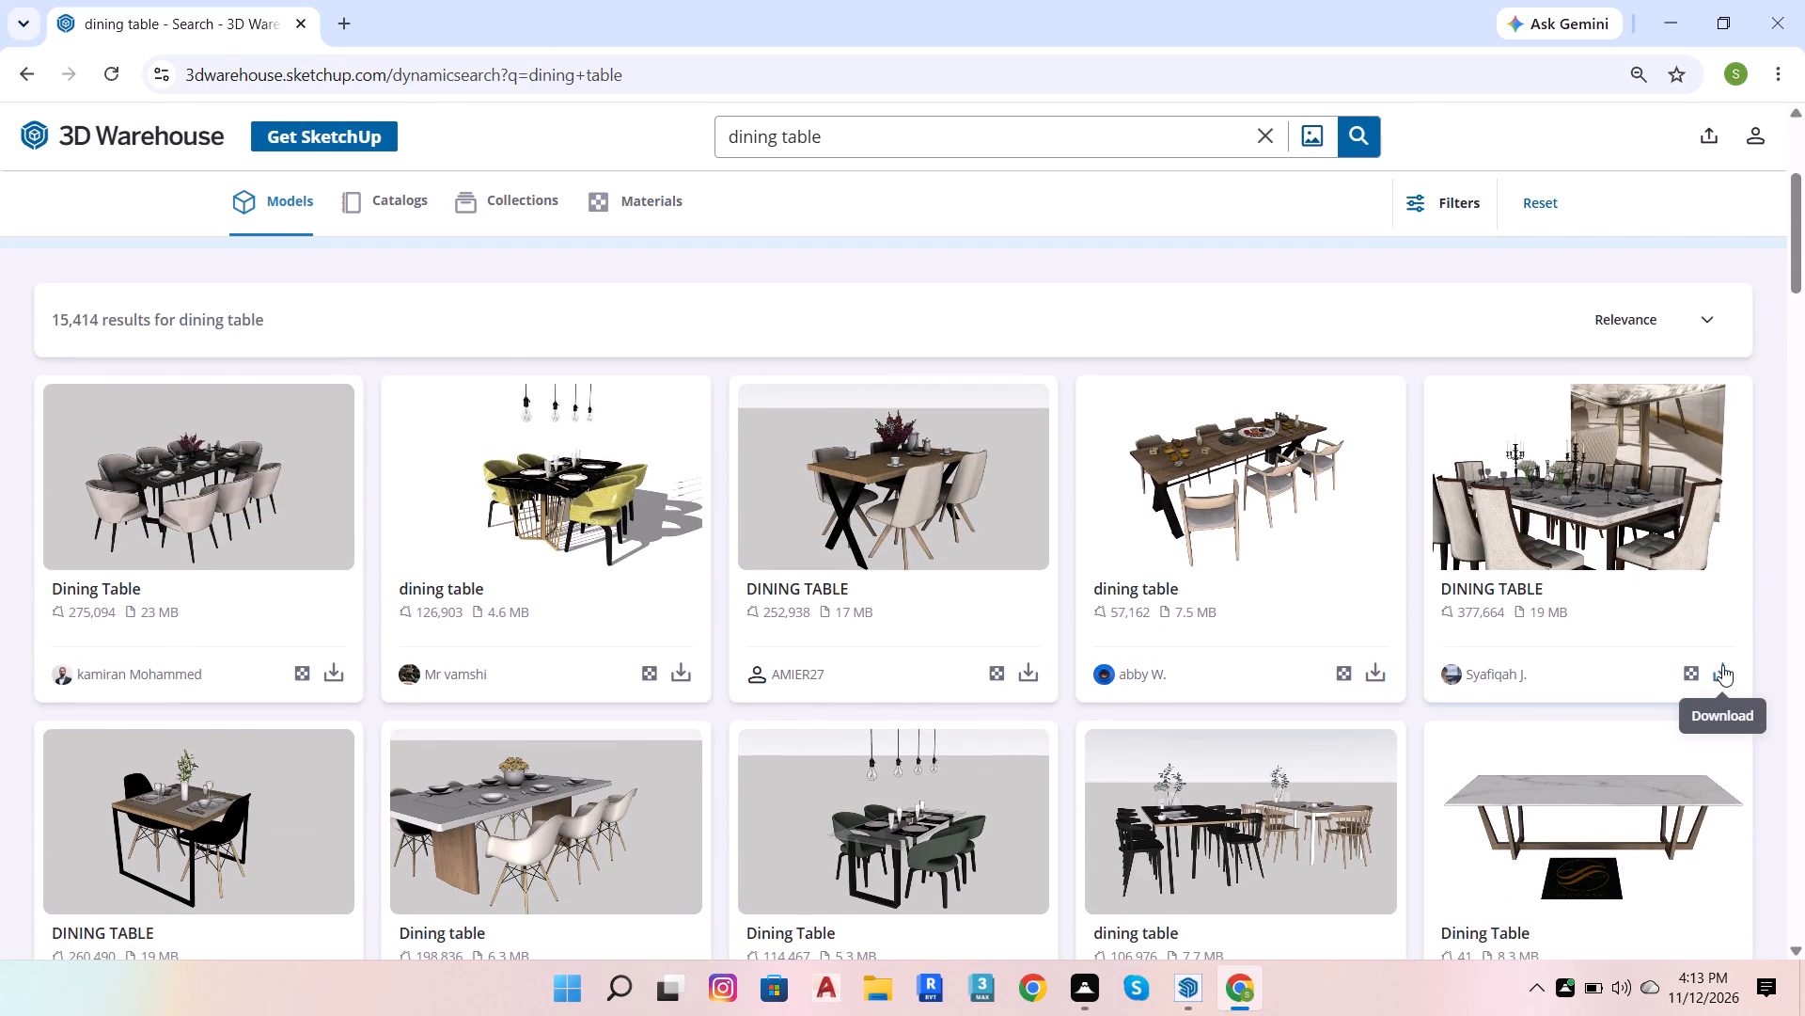
# Request the download of the marble-topped 19 MB DINING TABLE model with upholstered chairs, and sign in to Trimble with Google.
pyautogui.click(1722, 665)
pyautogui.click(861, 590)
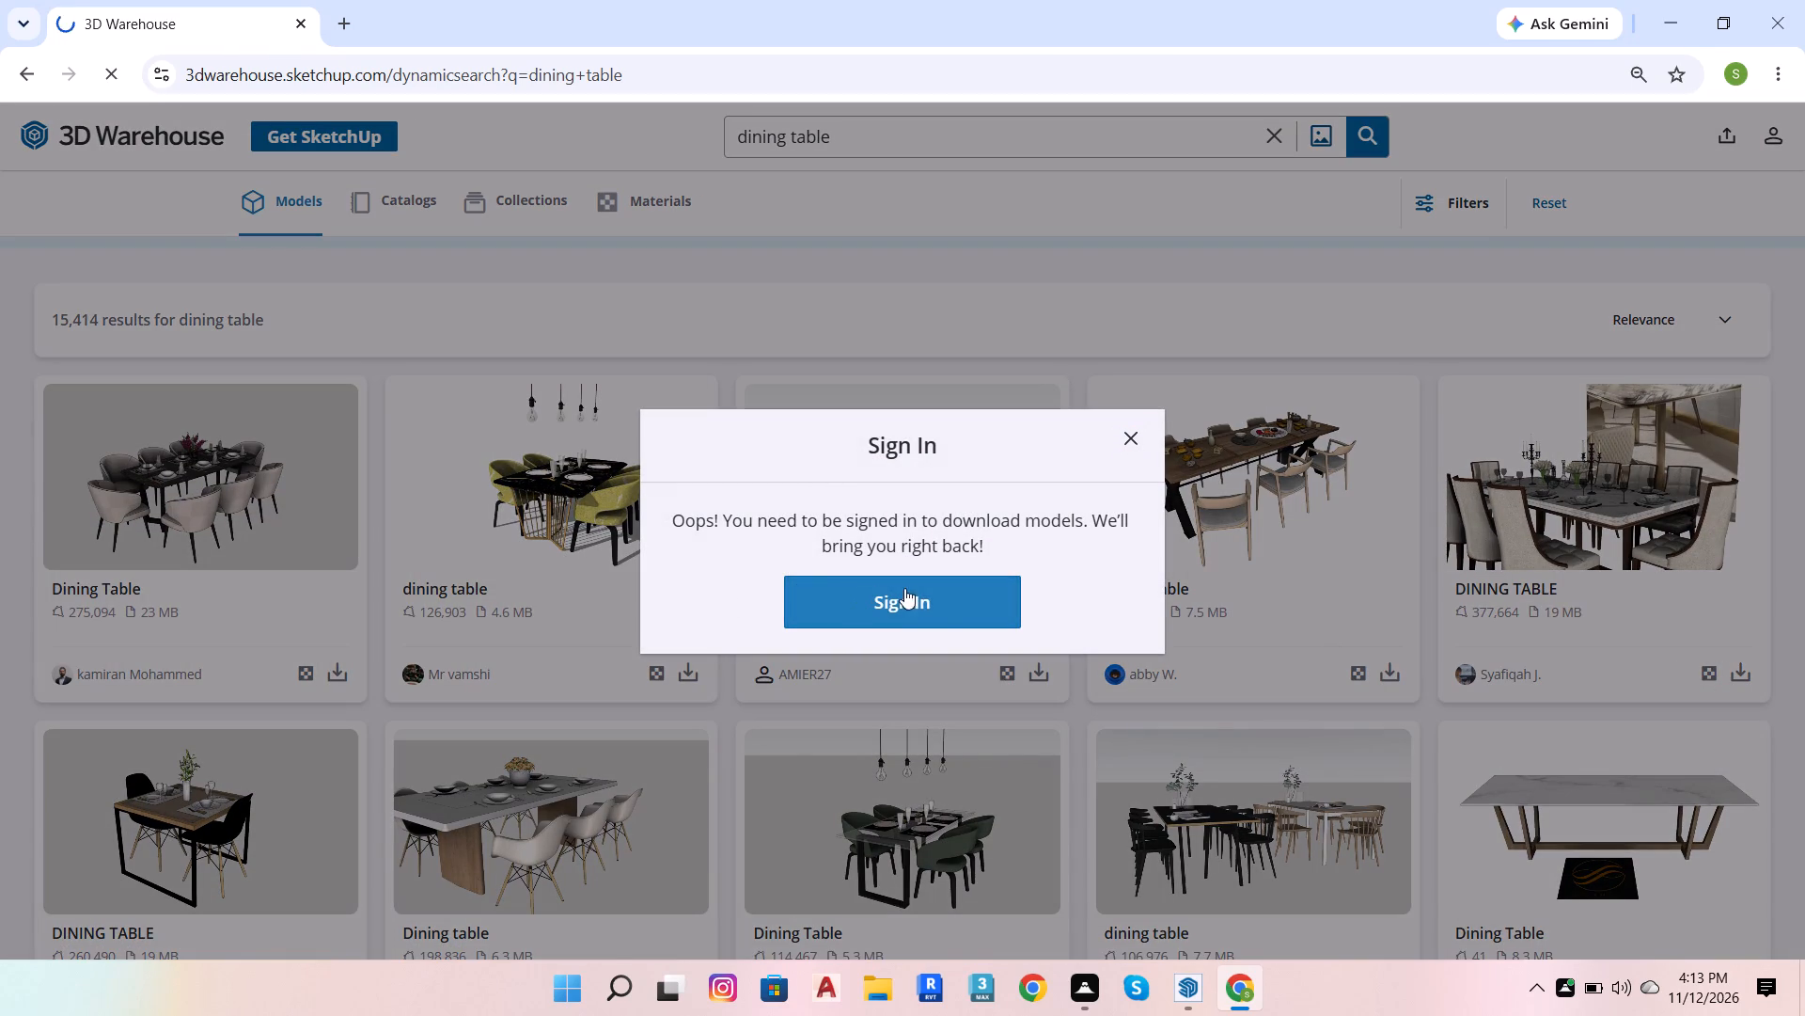
pyautogui.click(949, 599)
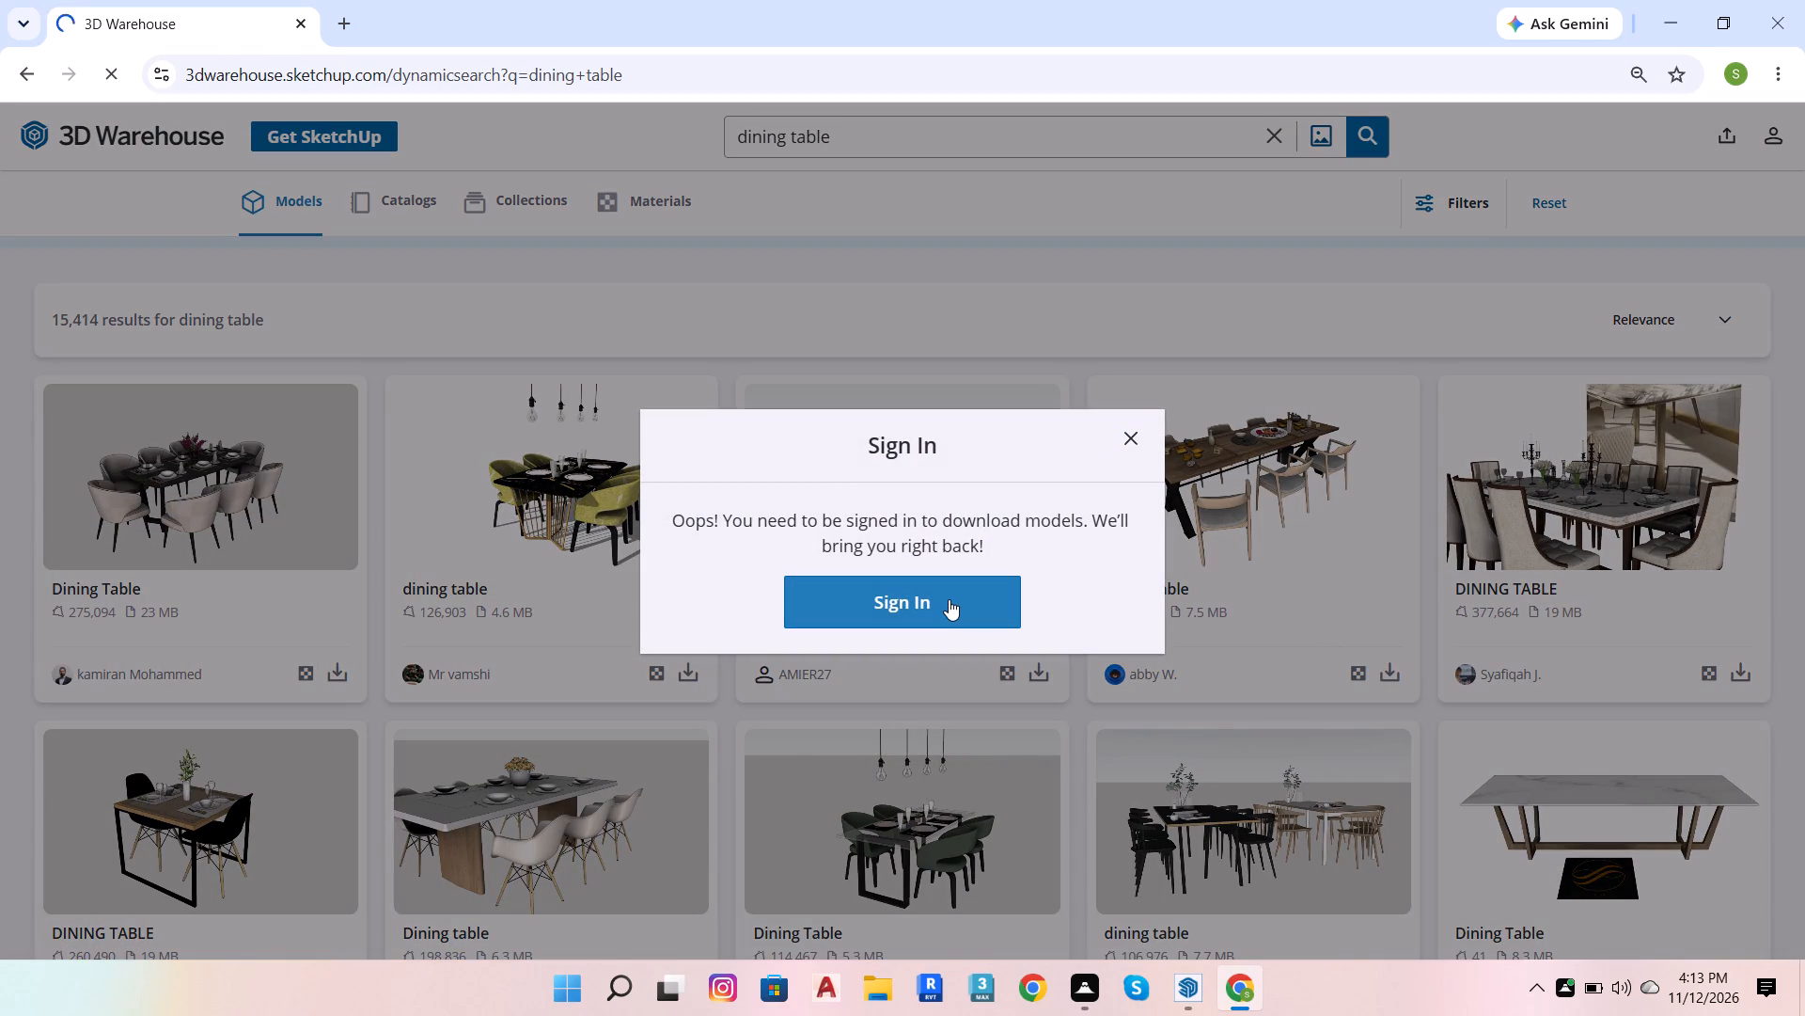
pyautogui.doubleClick(949, 599)
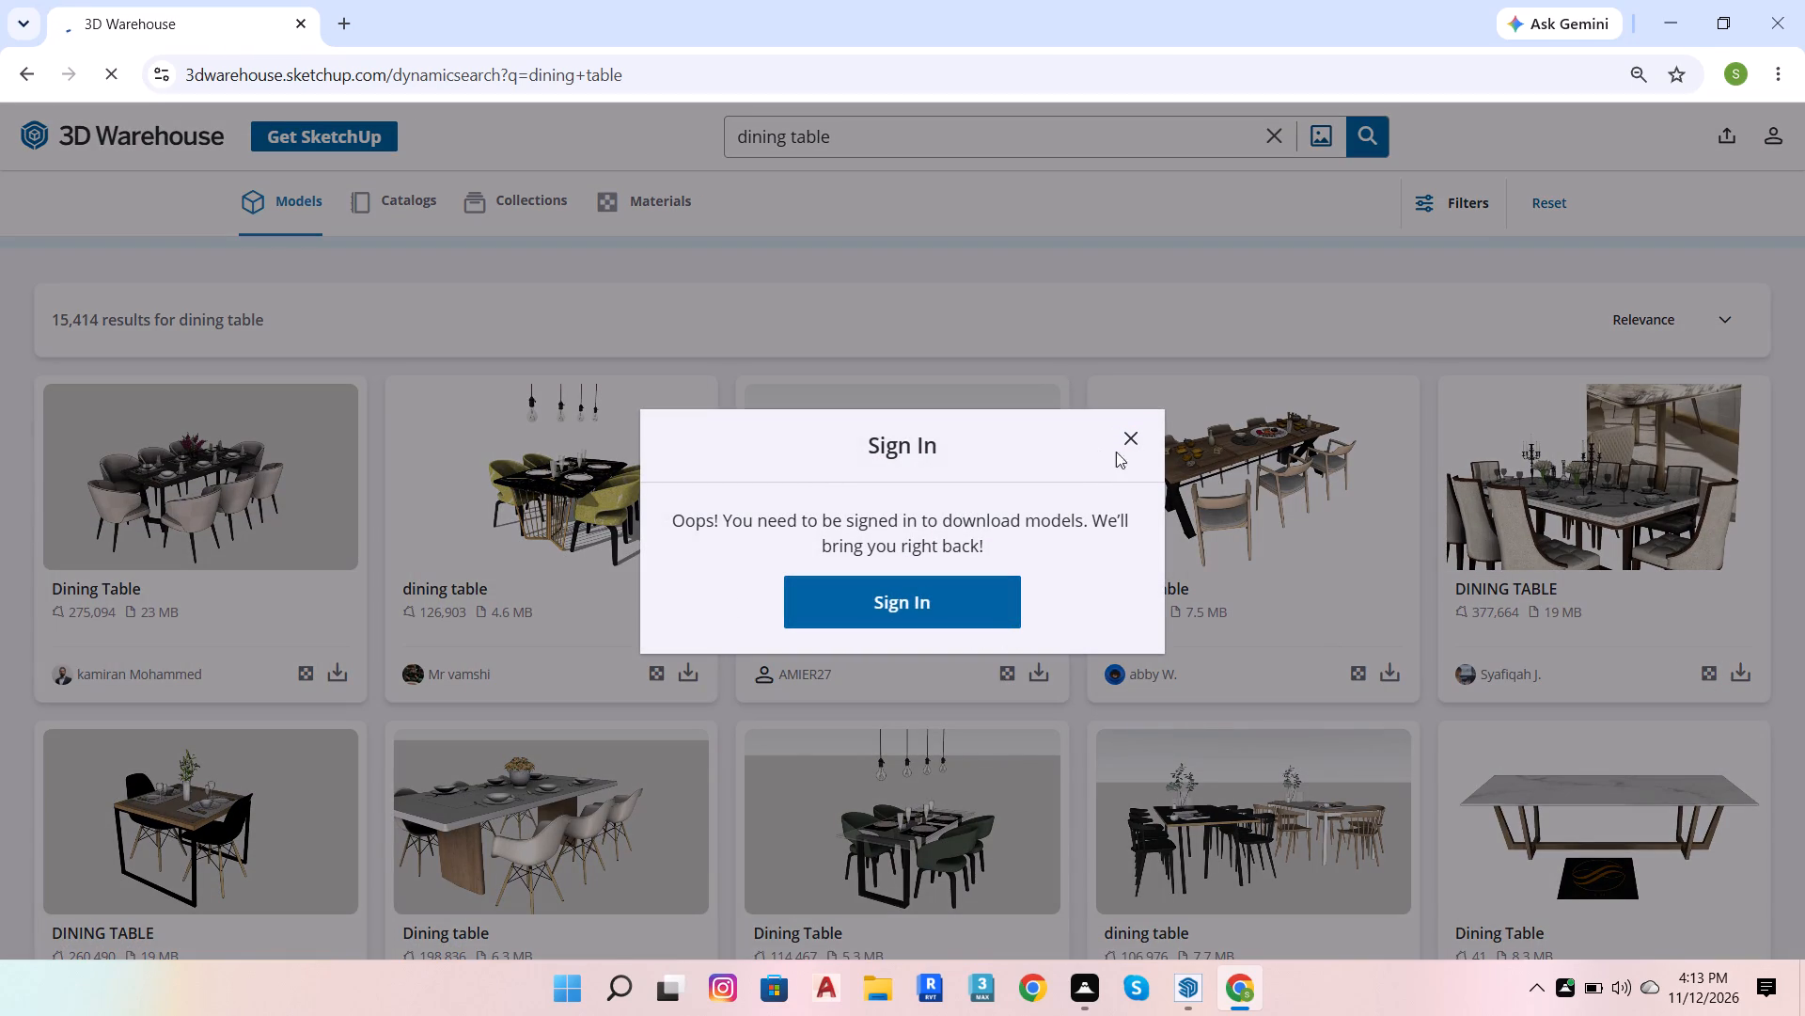
pyautogui.click(915, 605)
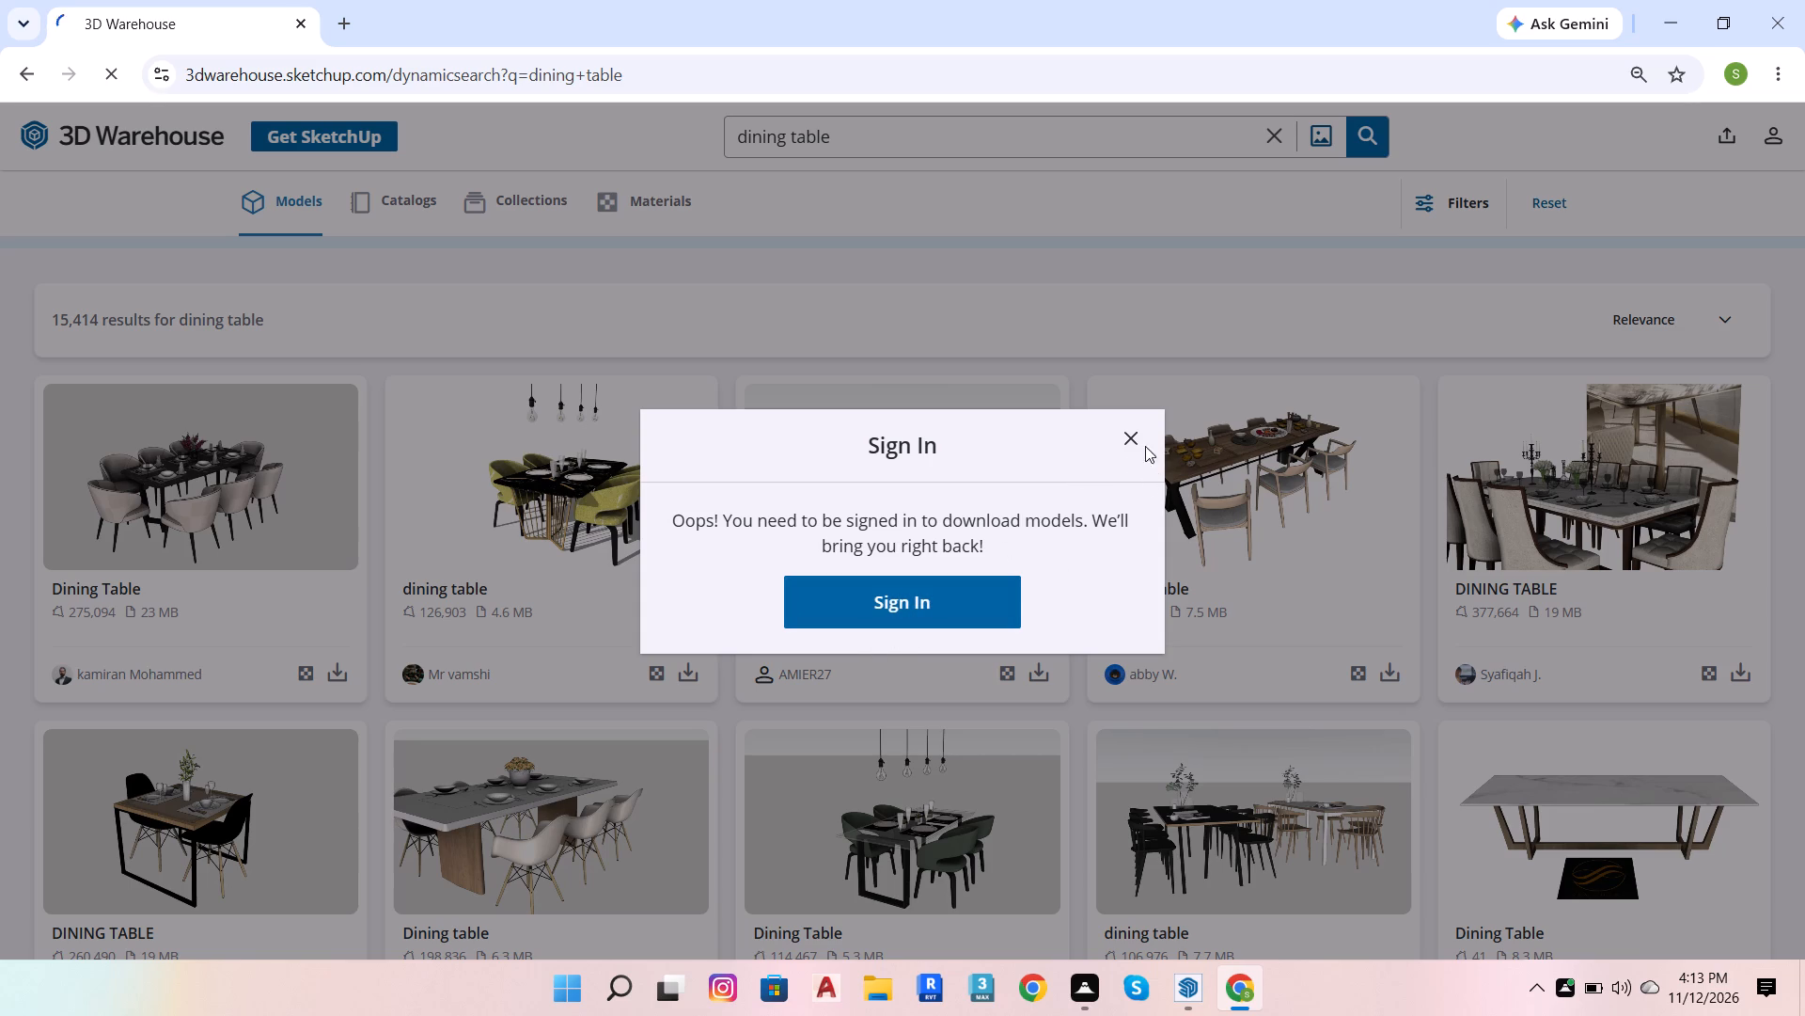
pyautogui.click(1143, 444)
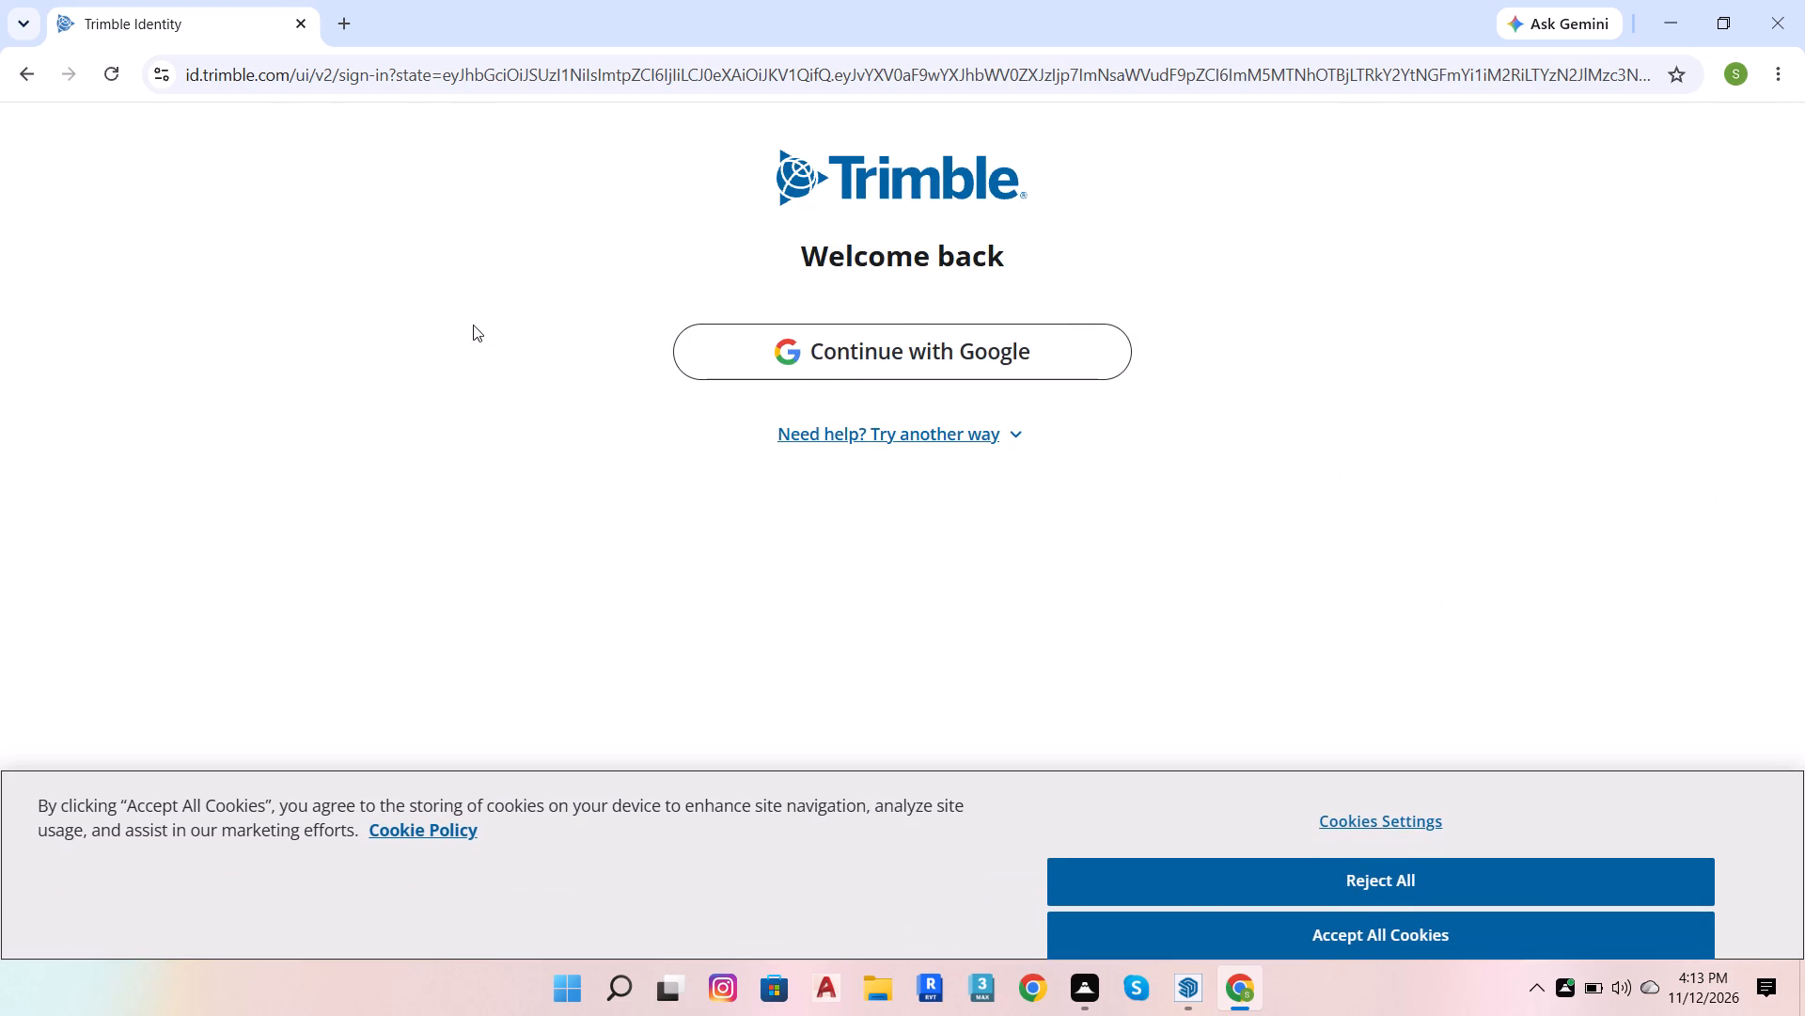
pyautogui.click(923, 341)
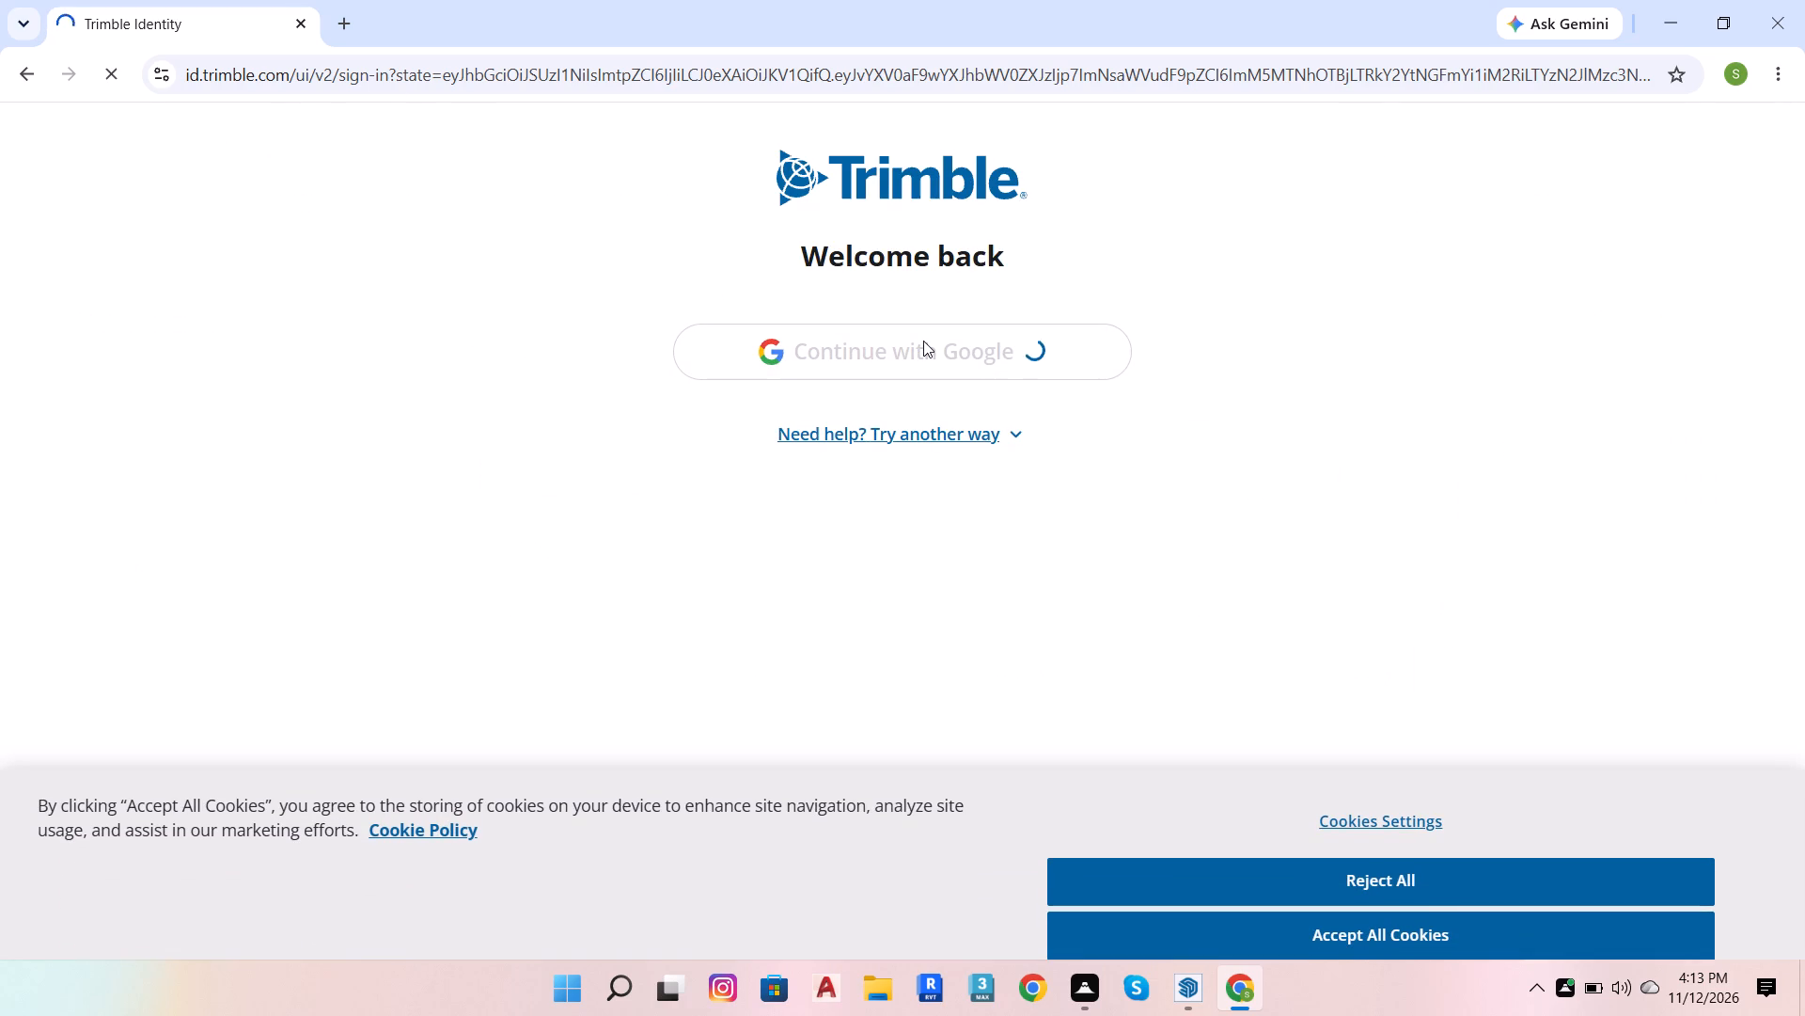
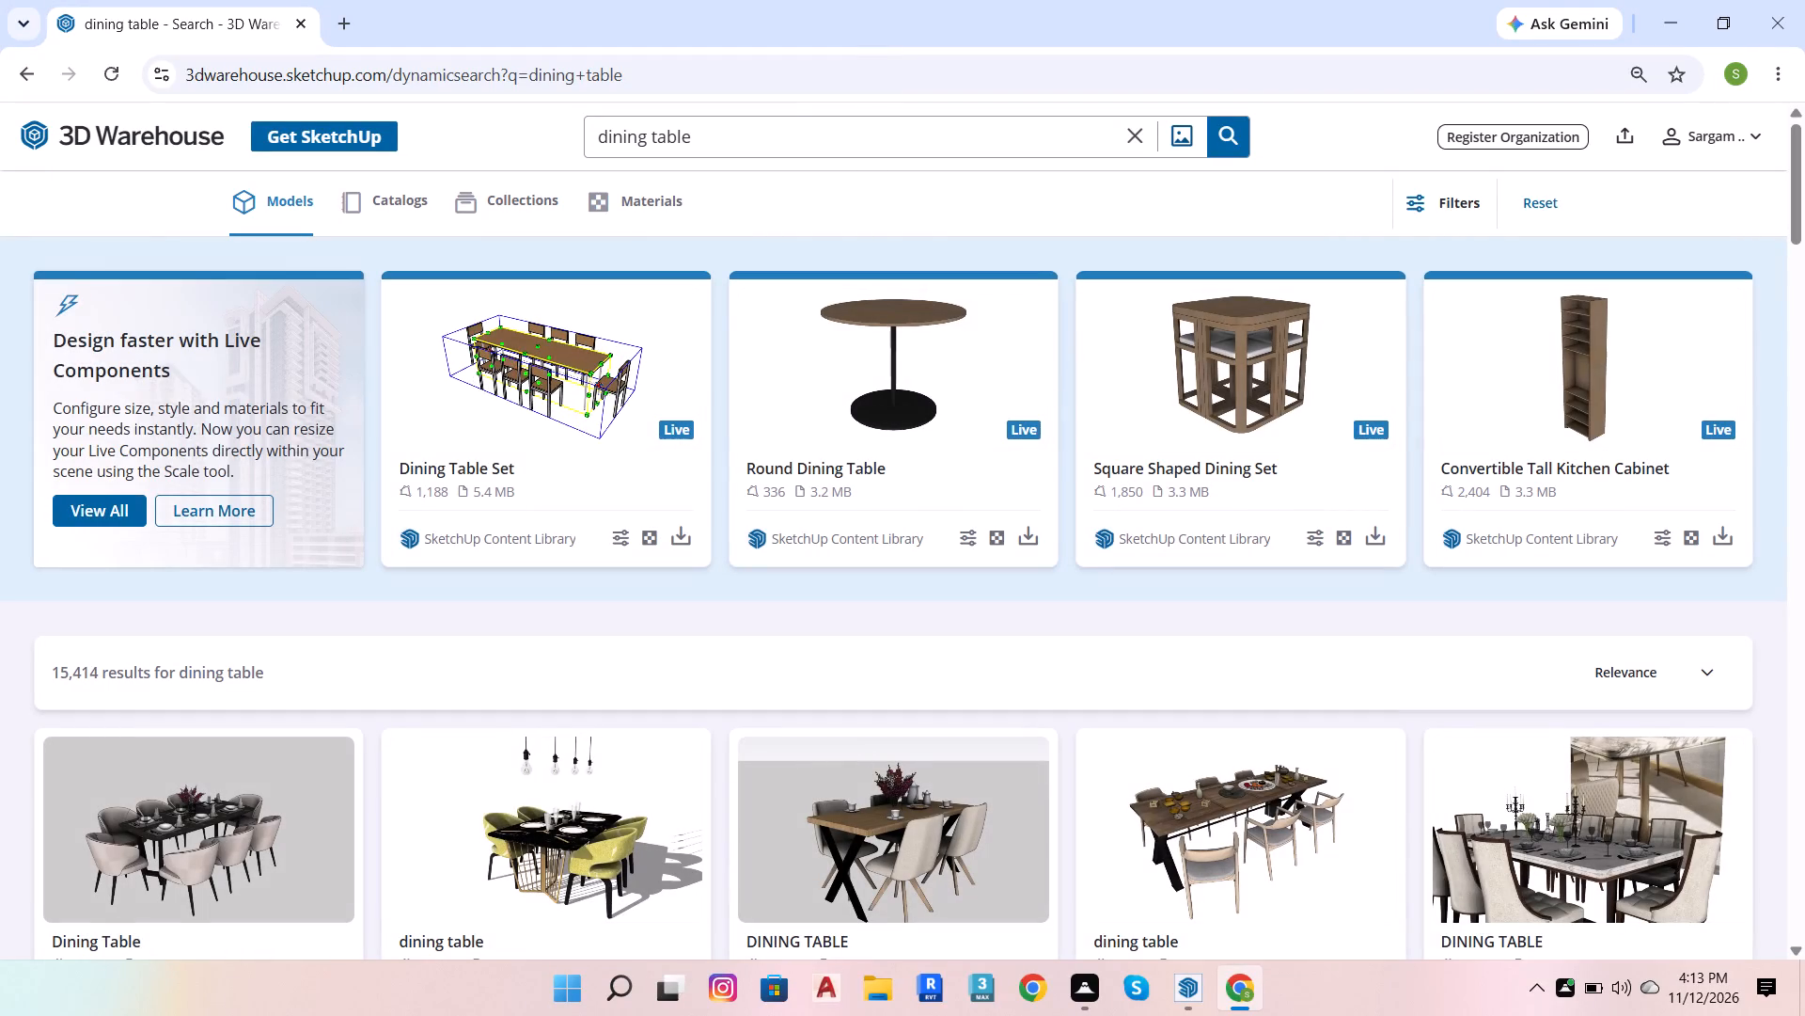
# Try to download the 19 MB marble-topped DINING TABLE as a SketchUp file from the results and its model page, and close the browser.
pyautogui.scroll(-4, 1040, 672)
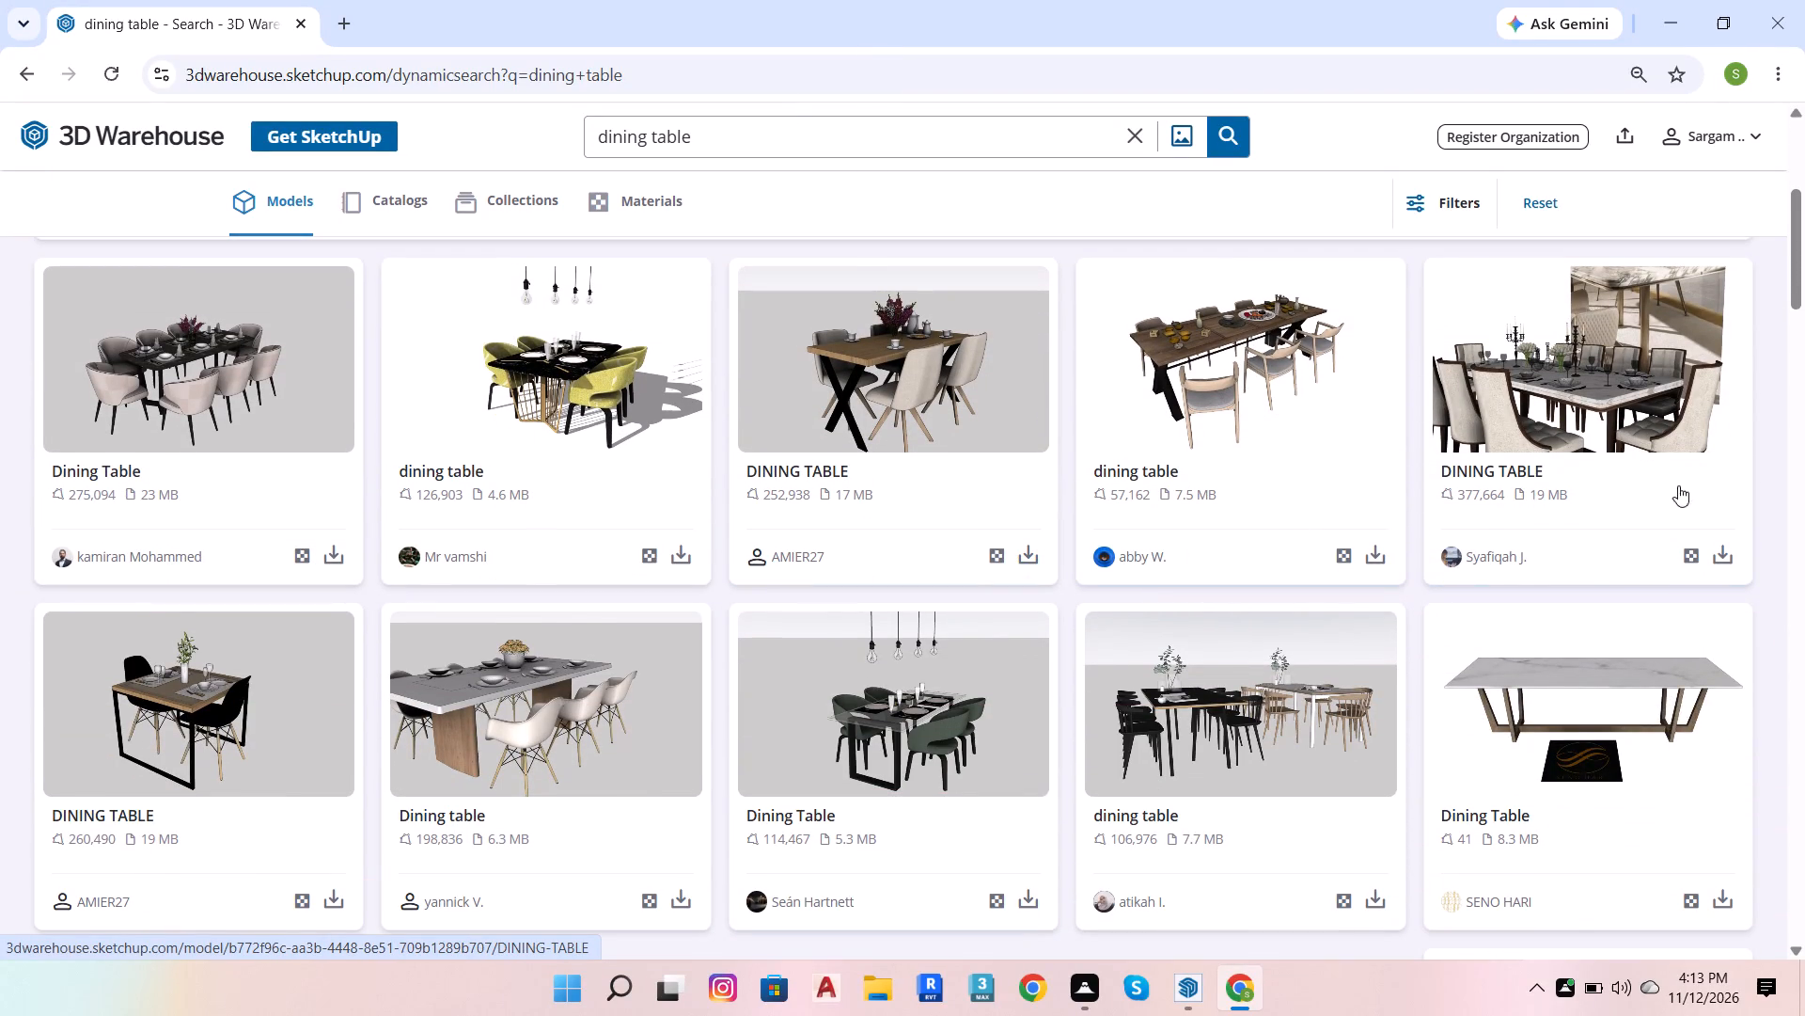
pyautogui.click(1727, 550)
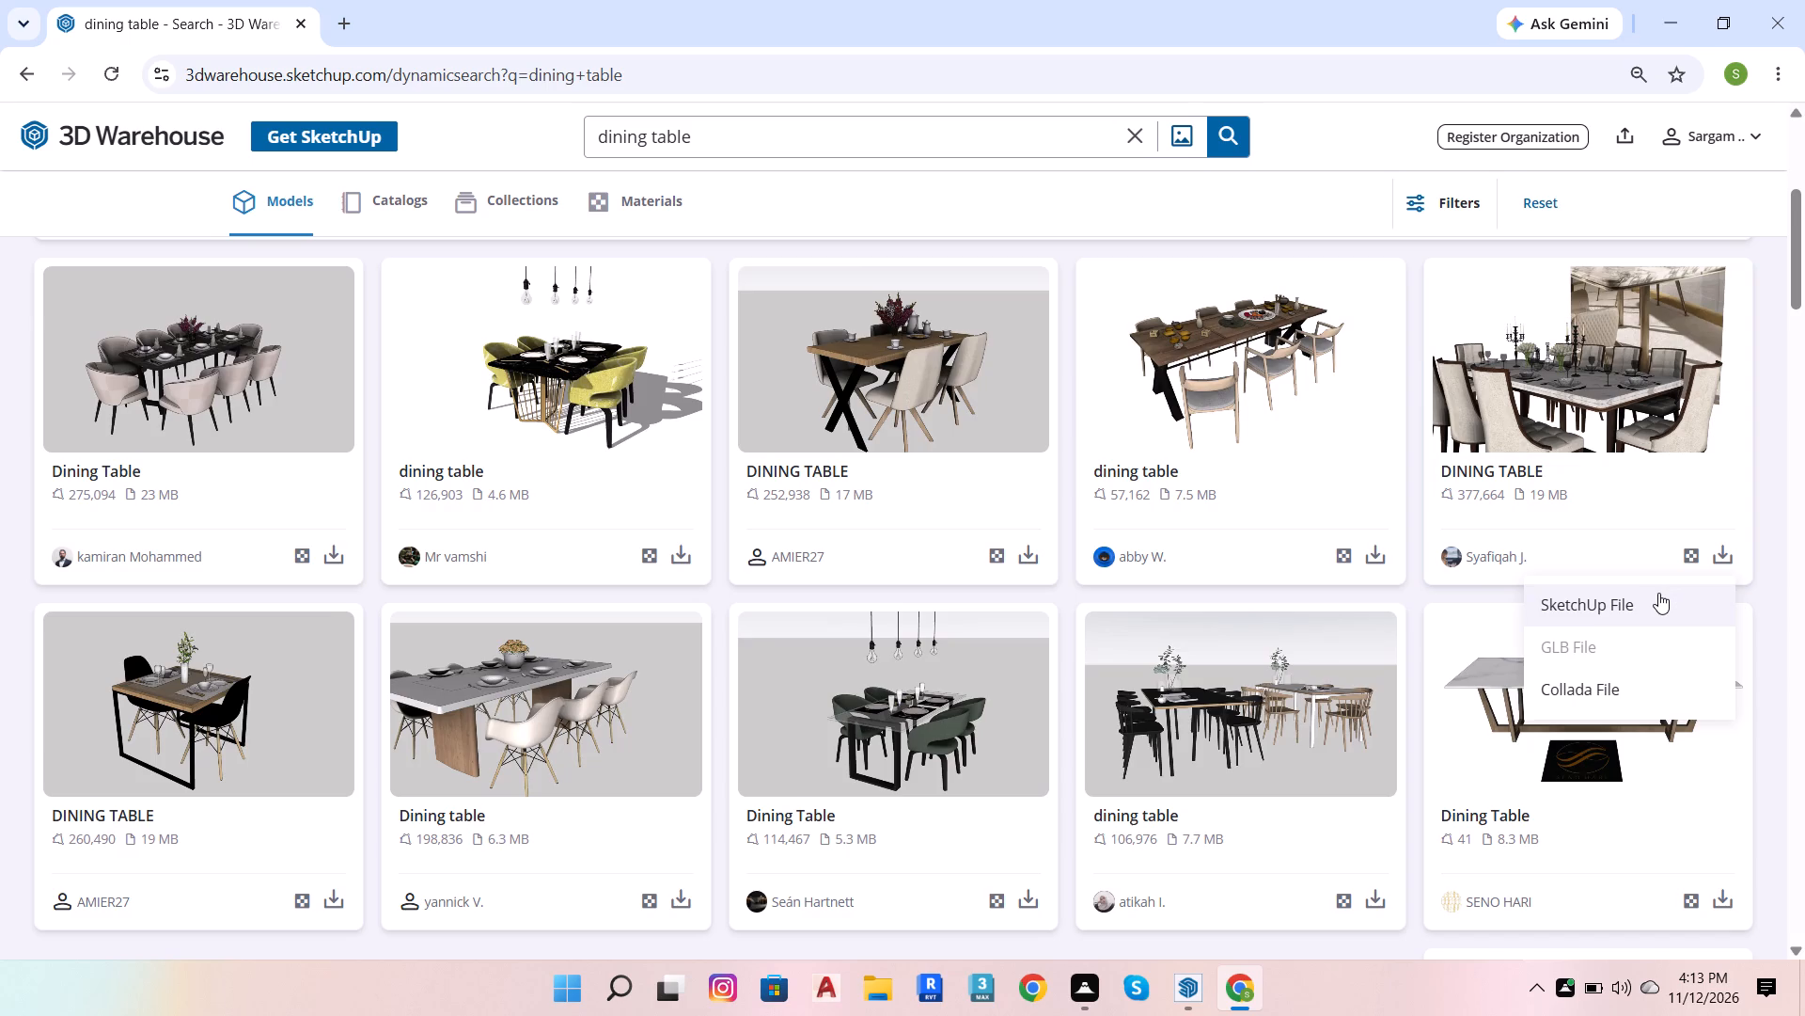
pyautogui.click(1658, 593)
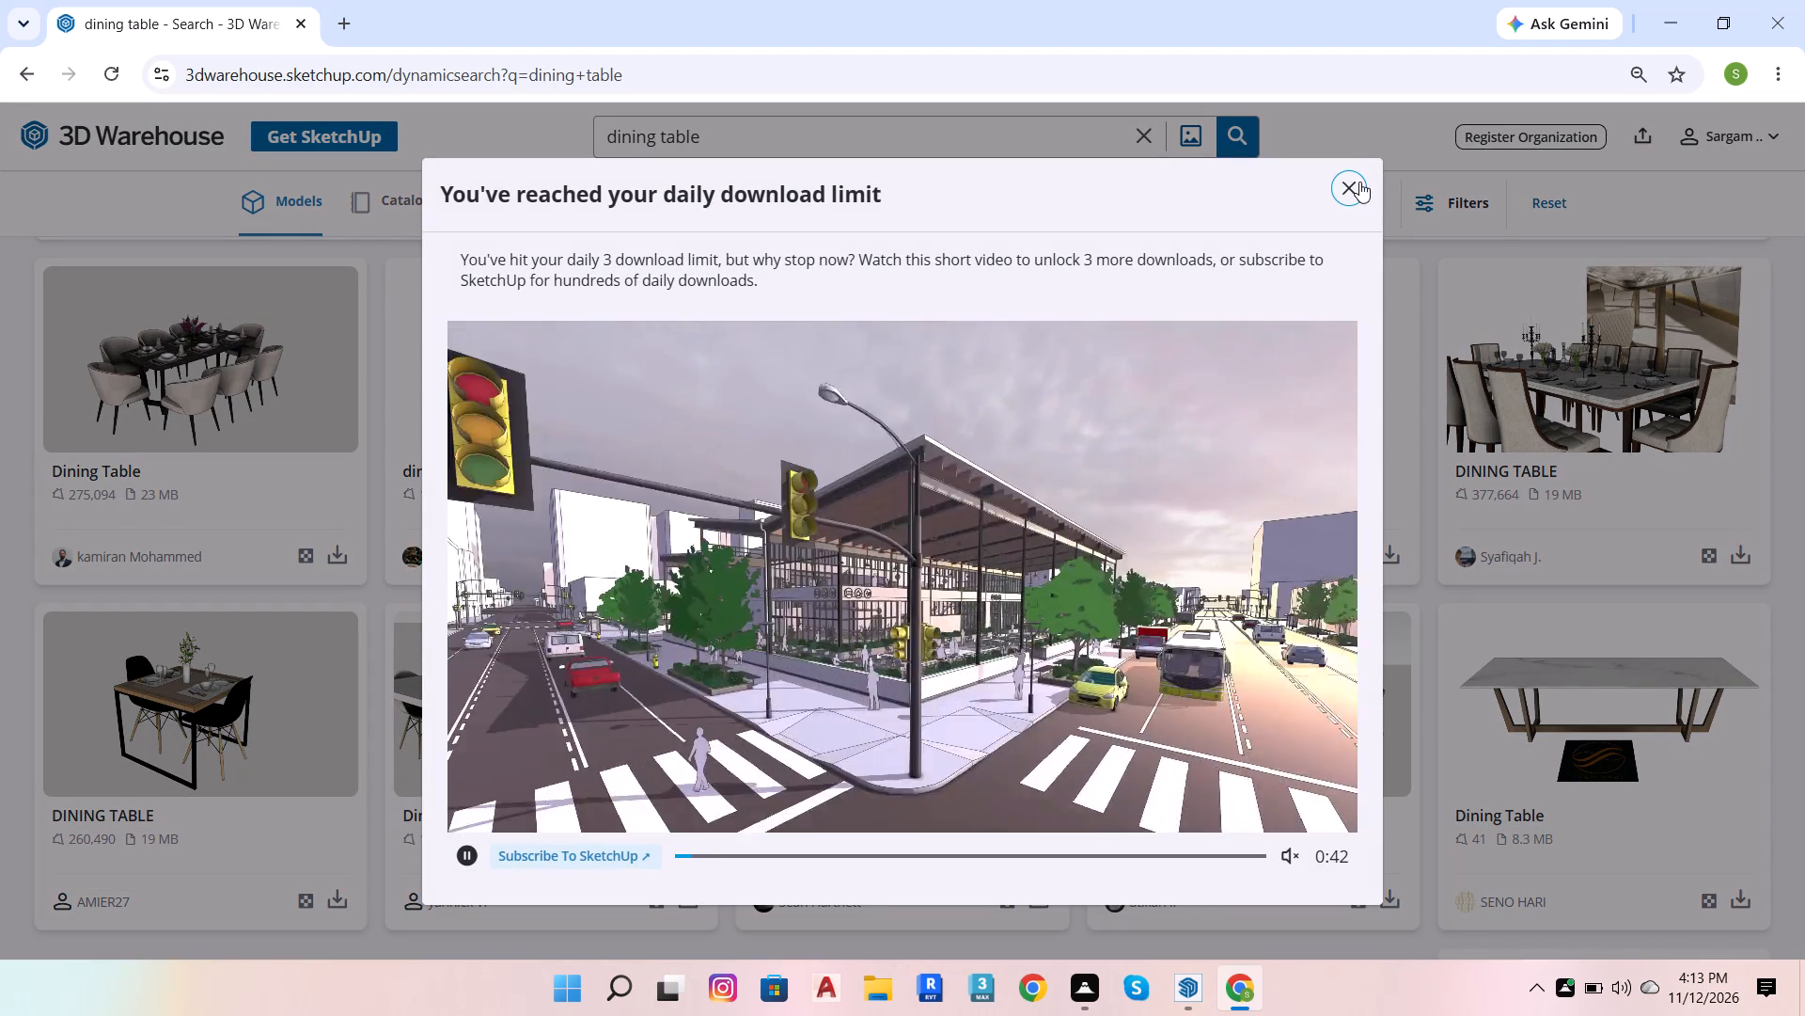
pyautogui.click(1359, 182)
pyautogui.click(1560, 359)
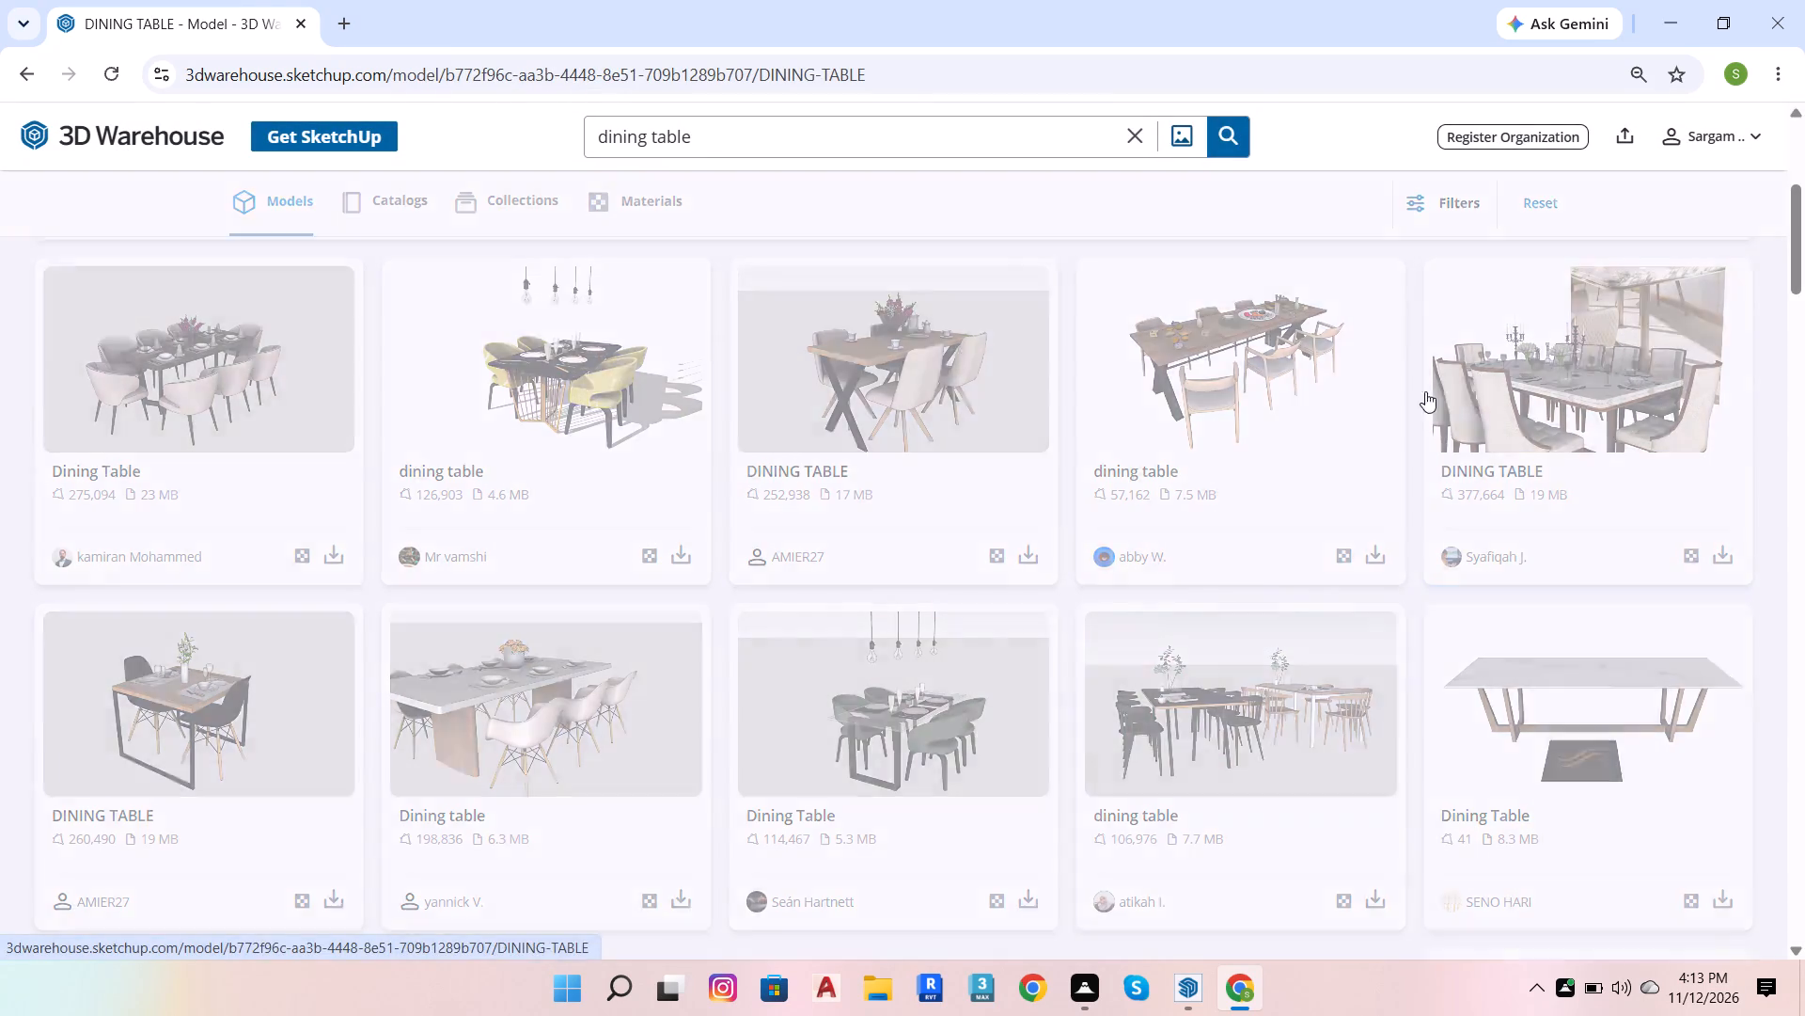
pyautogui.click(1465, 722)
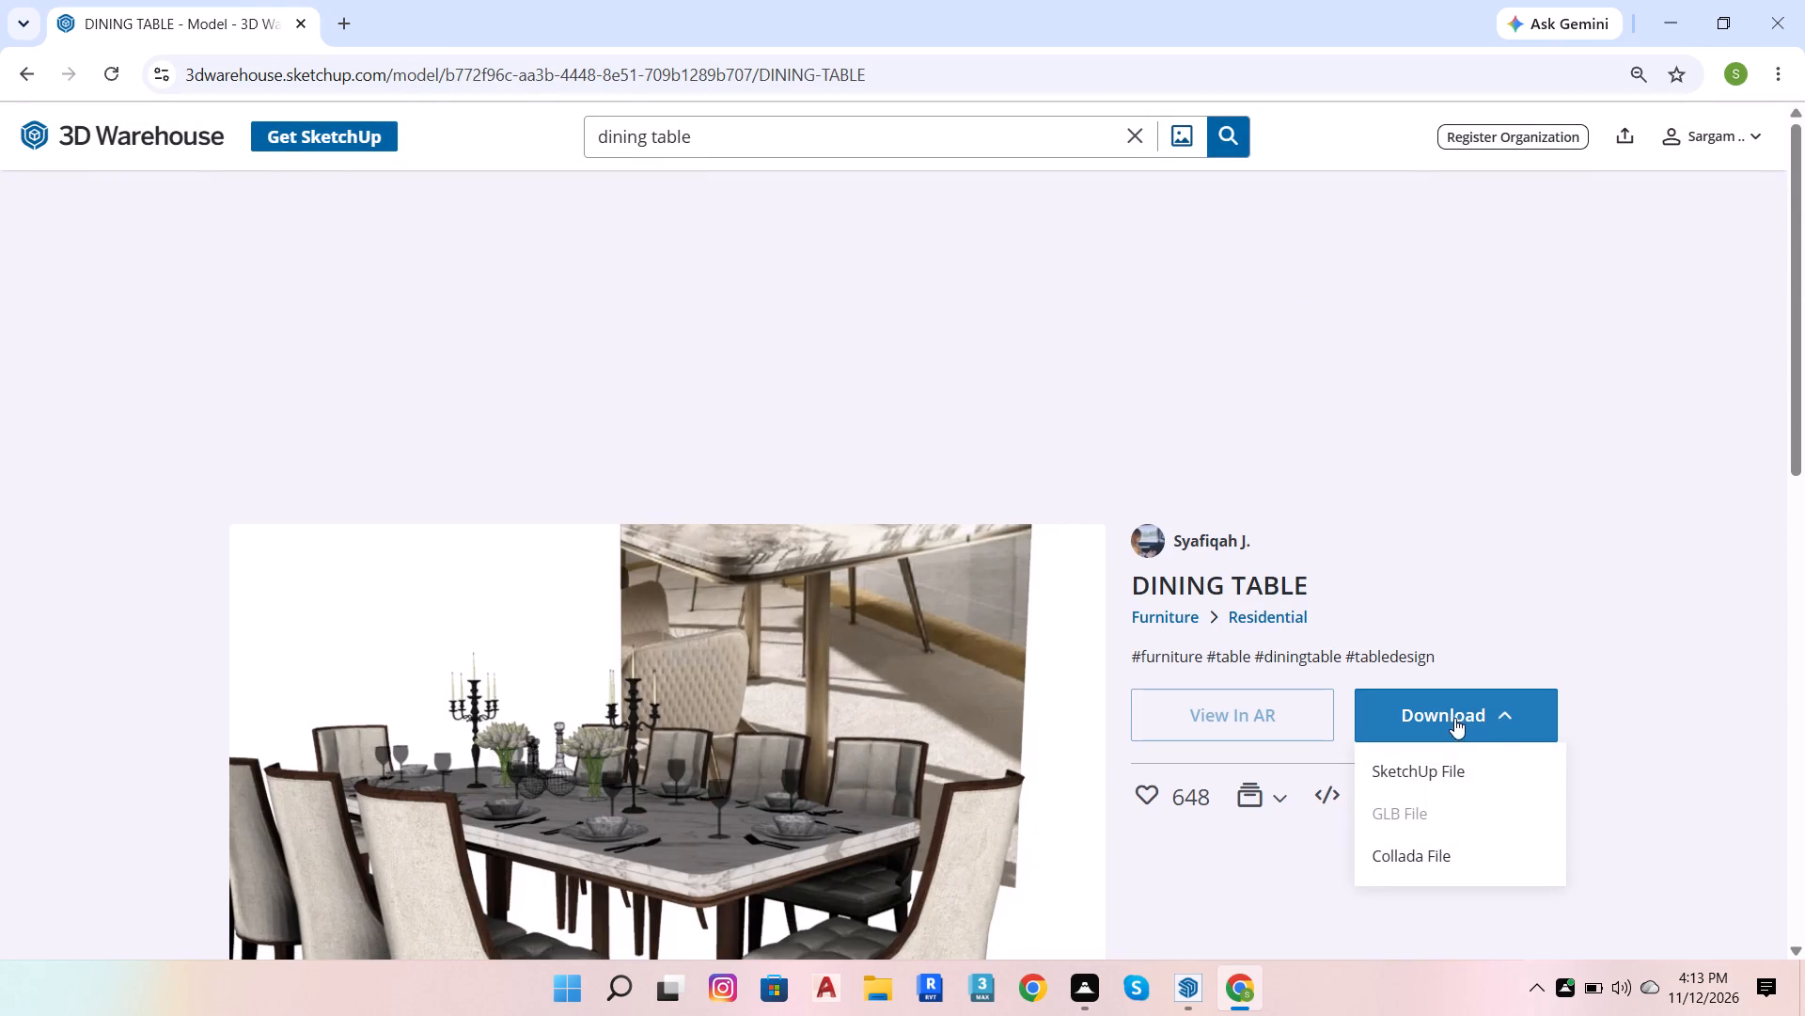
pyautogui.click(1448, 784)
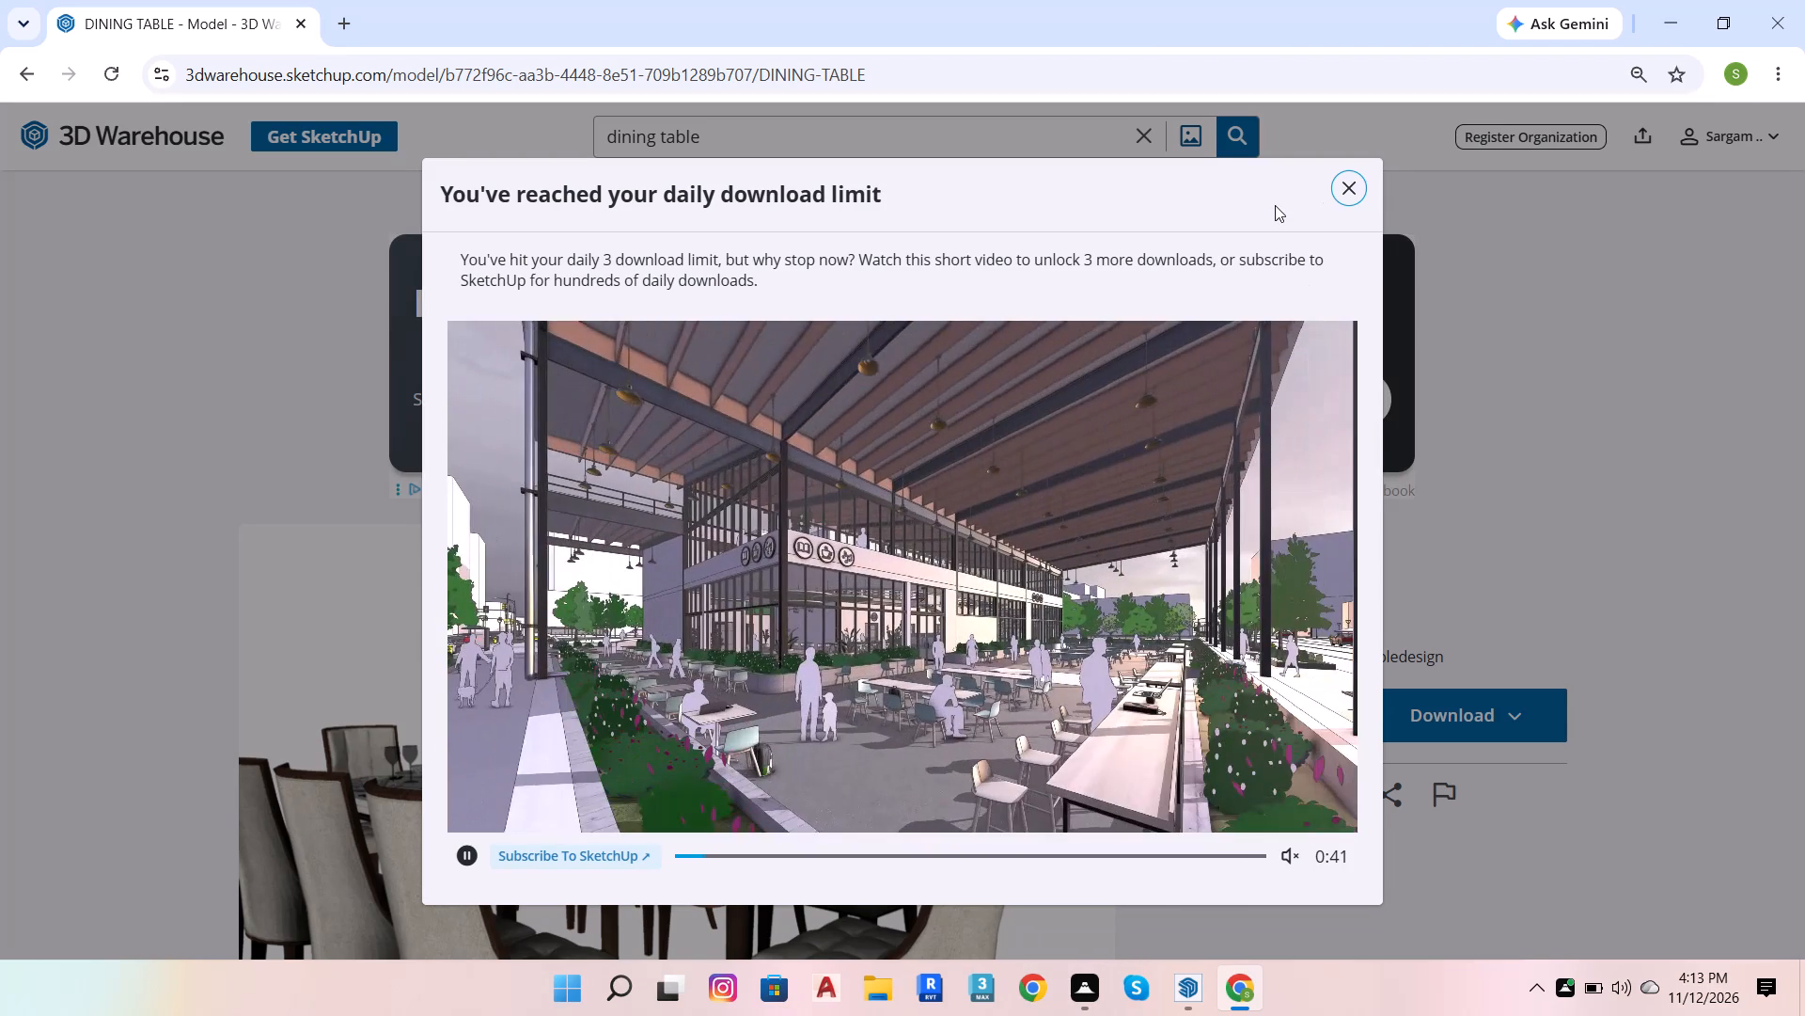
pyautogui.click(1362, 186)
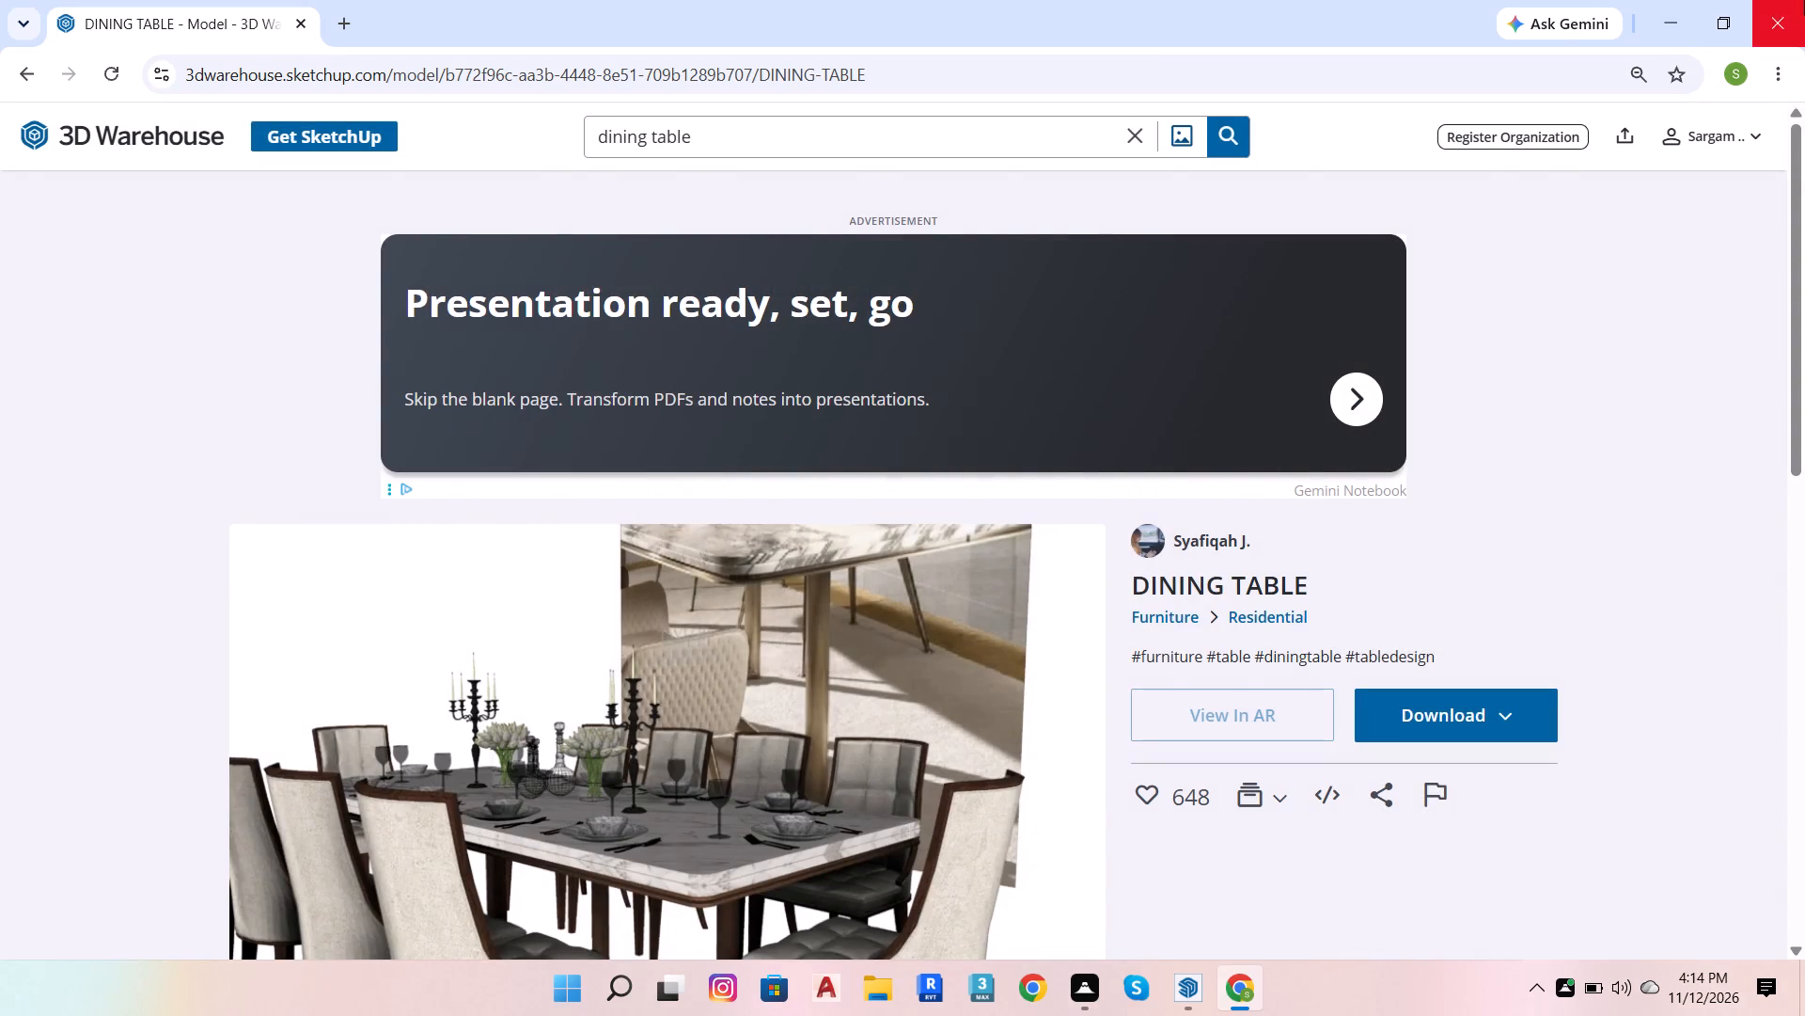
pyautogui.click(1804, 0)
# Examine the house's rooms, doorways and window openings from several angles to find what still needs fitting.
pyautogui.scroll(-4, 1006, 554)
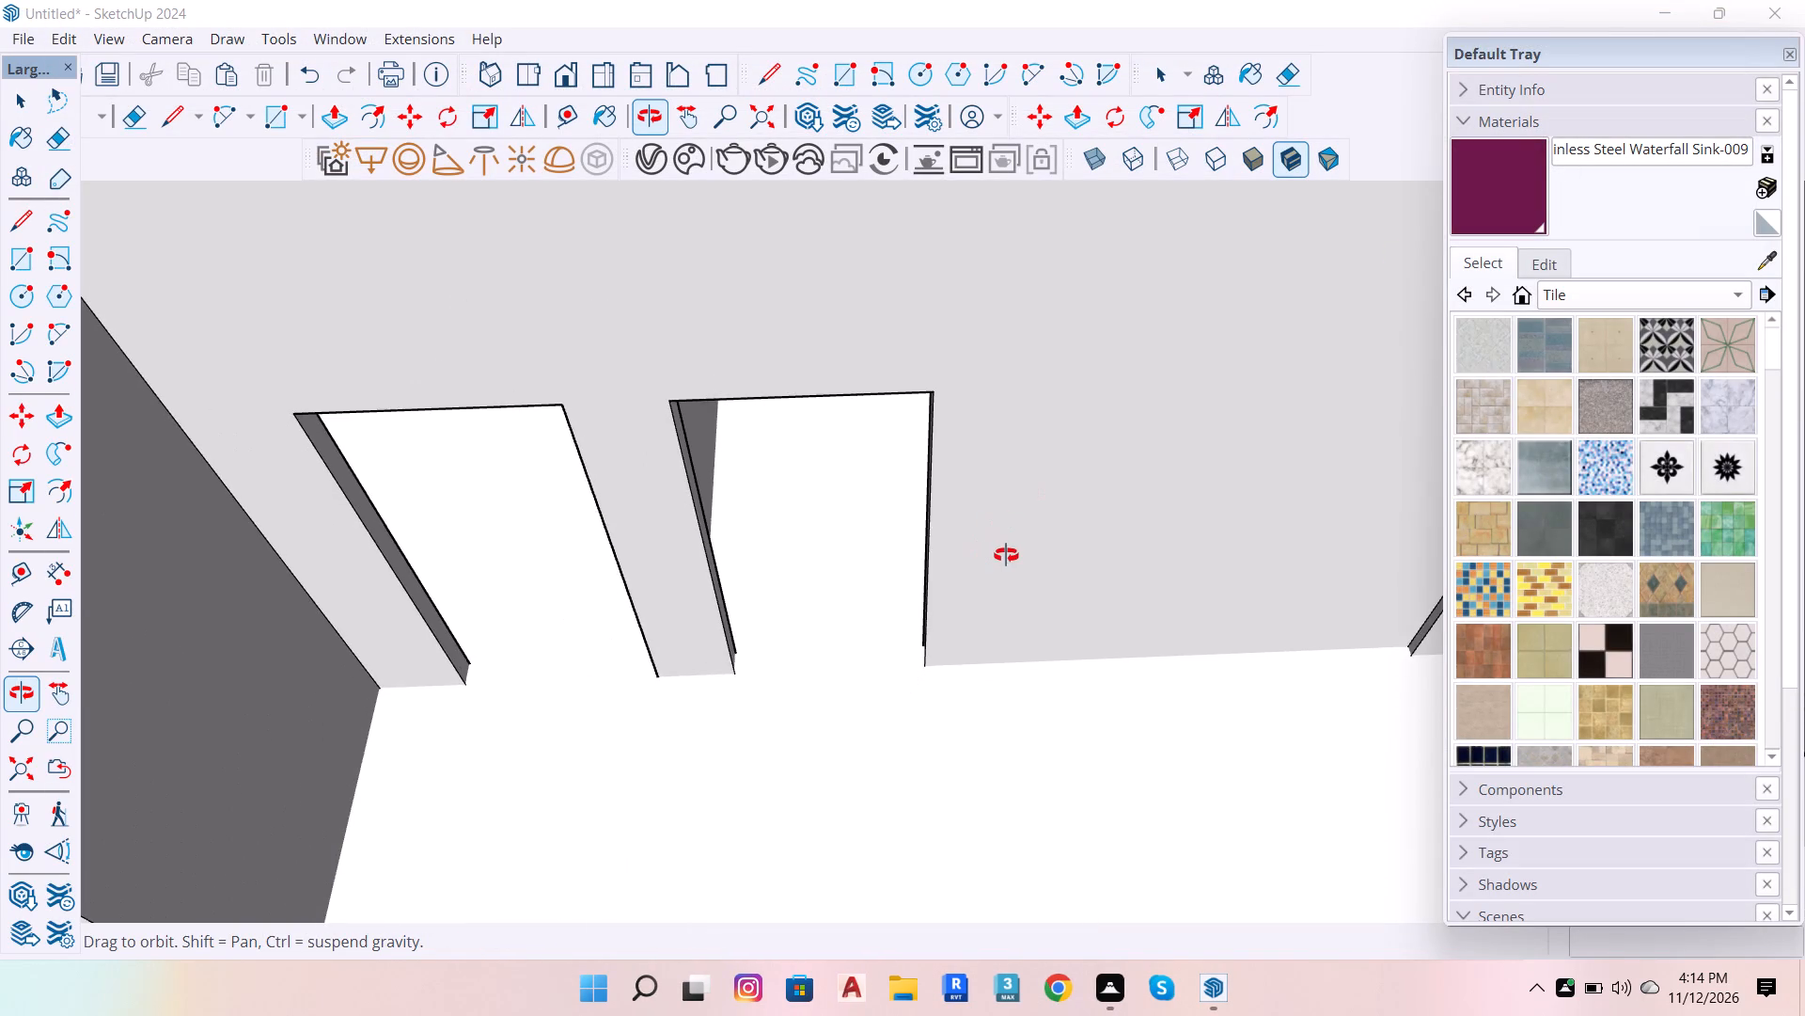
pyautogui.moveTo(1003, 564); pyautogui.dragTo(1075, 353)
pyautogui.scroll(-6, 1108, 466)
pyautogui.scroll(-5, 1100, 544)
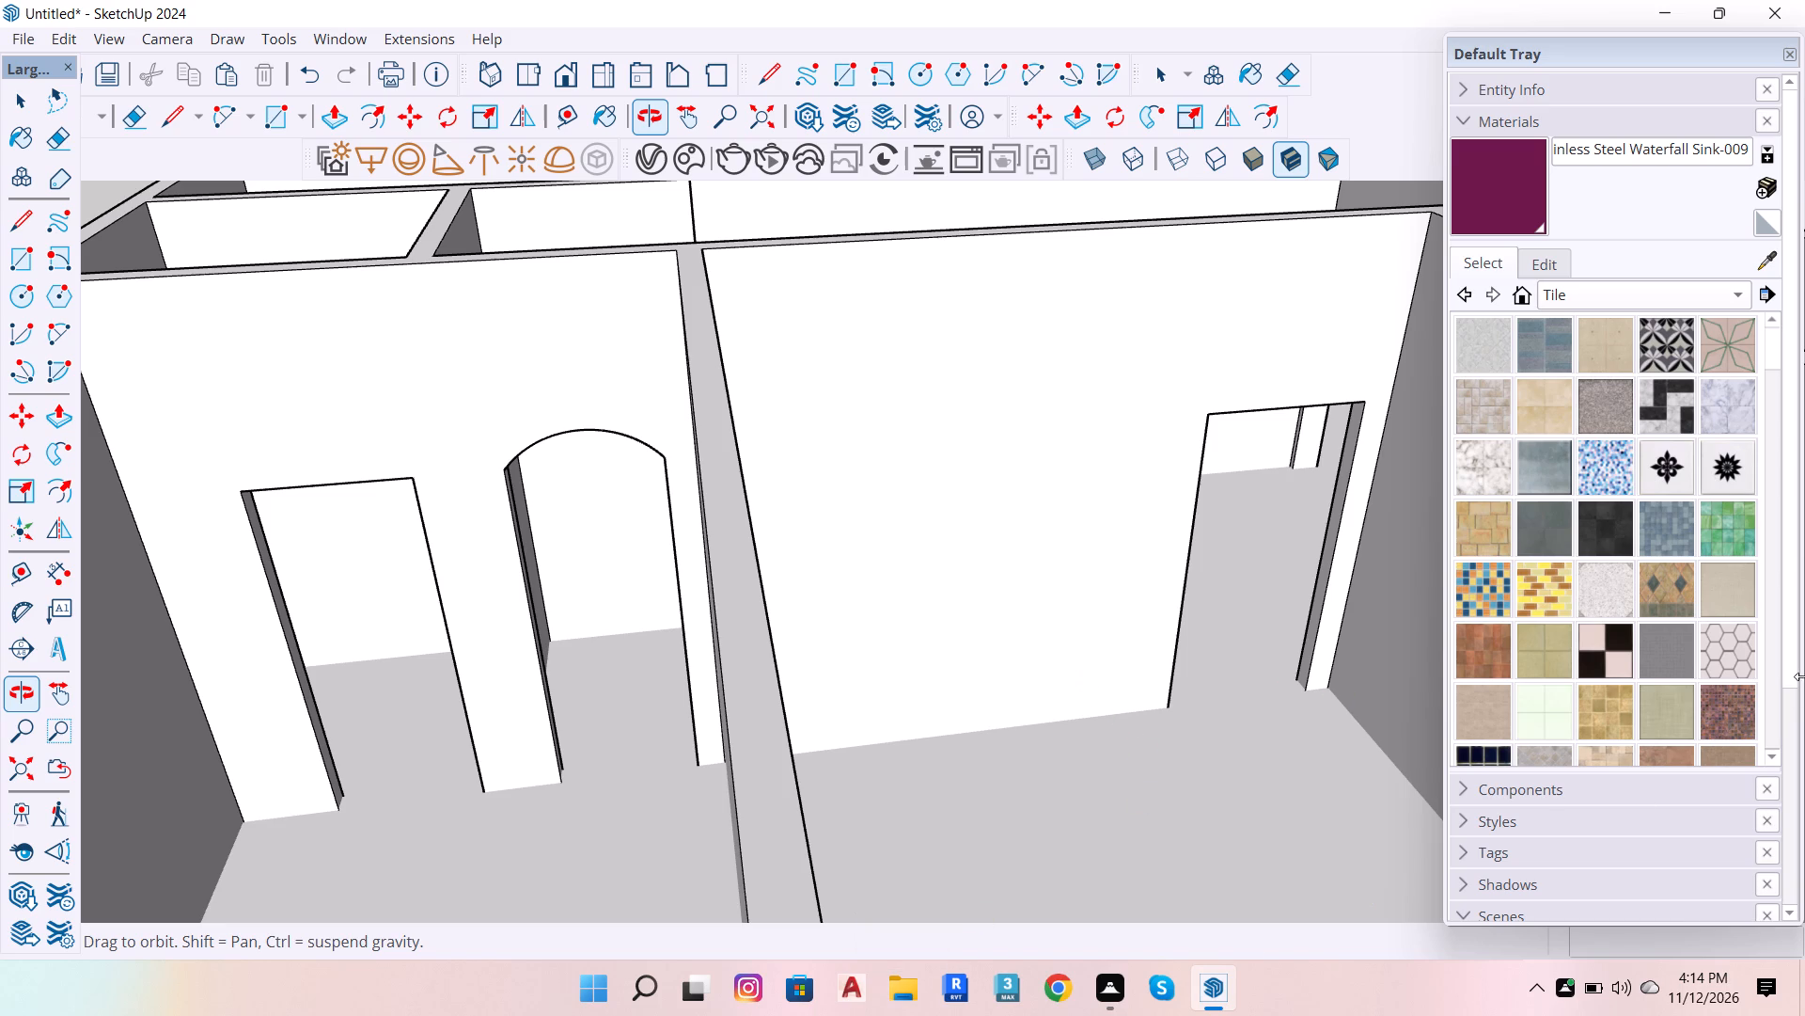
pyautogui.scroll(-6, 1778, 510)
pyautogui.scroll(-13, 948, 626)
pyautogui.moveTo(1105, 508); pyautogui.dragTo(1001, 839)
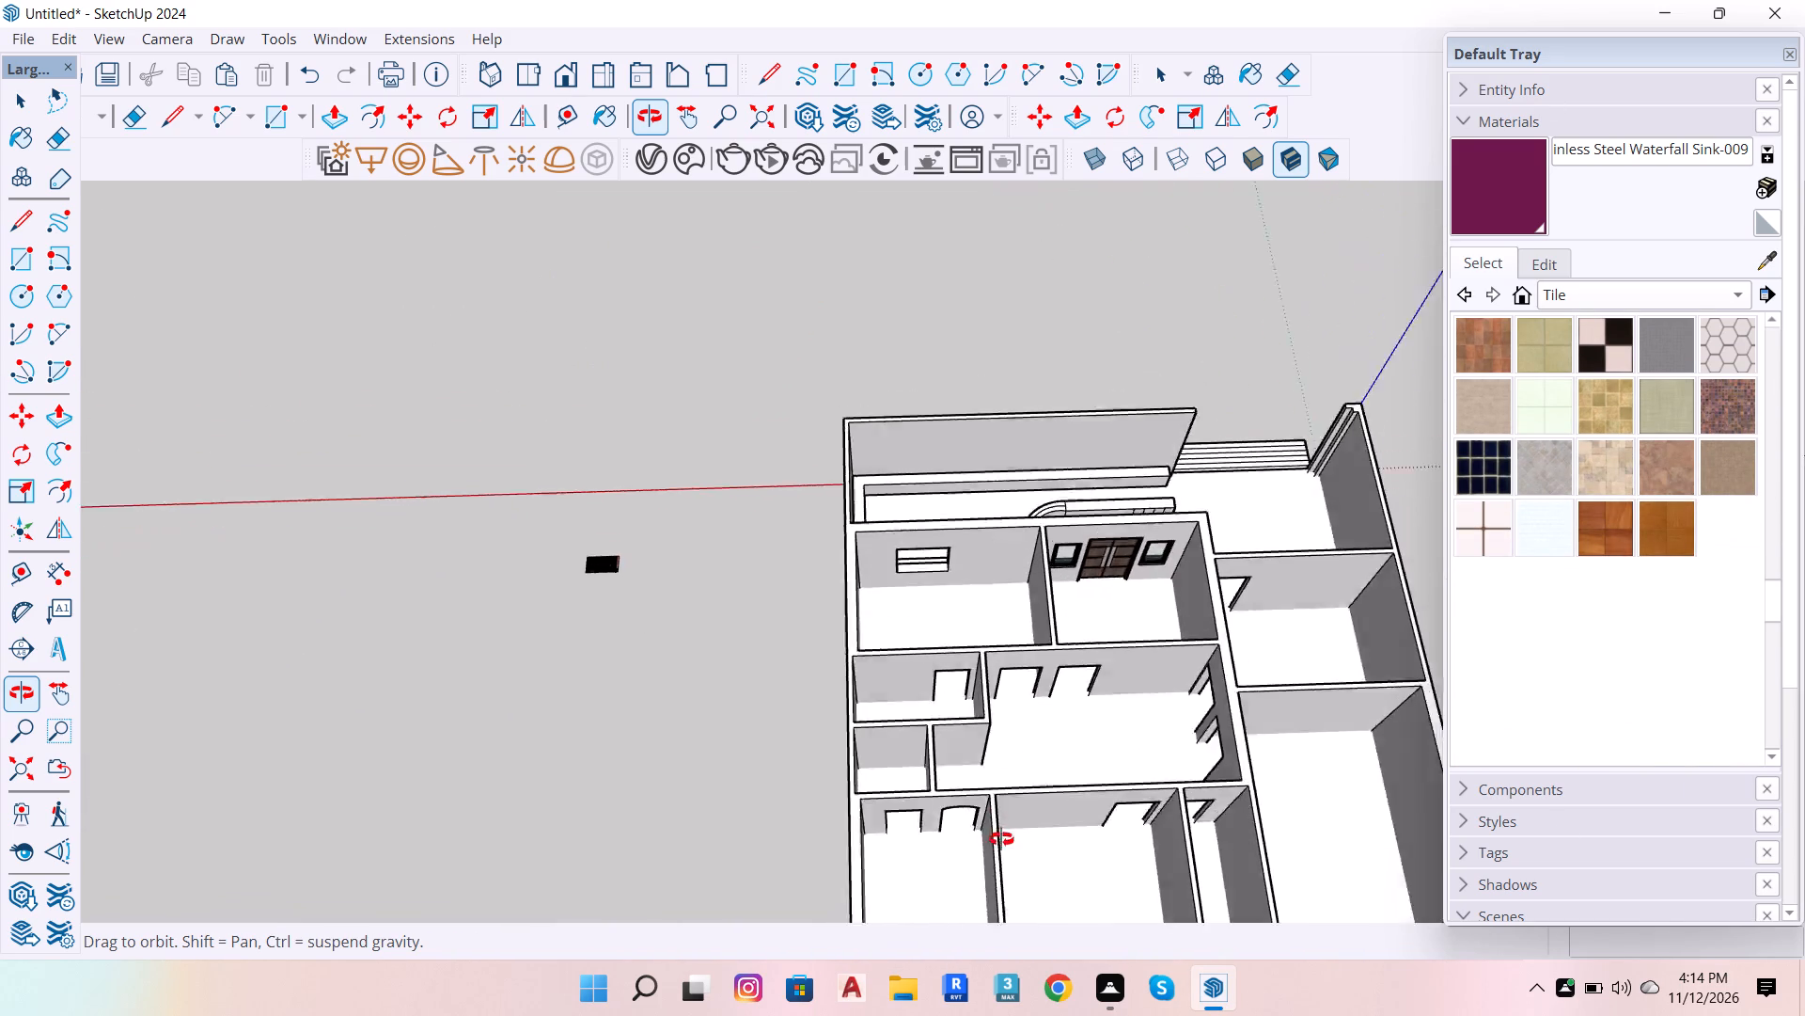
pyautogui.moveTo(1001, 839); pyautogui.dragTo(961, 913)
pyautogui.scroll(10, 959, 870)
pyautogui.moveTo(922, 815); pyautogui.dragTo(222, 711)
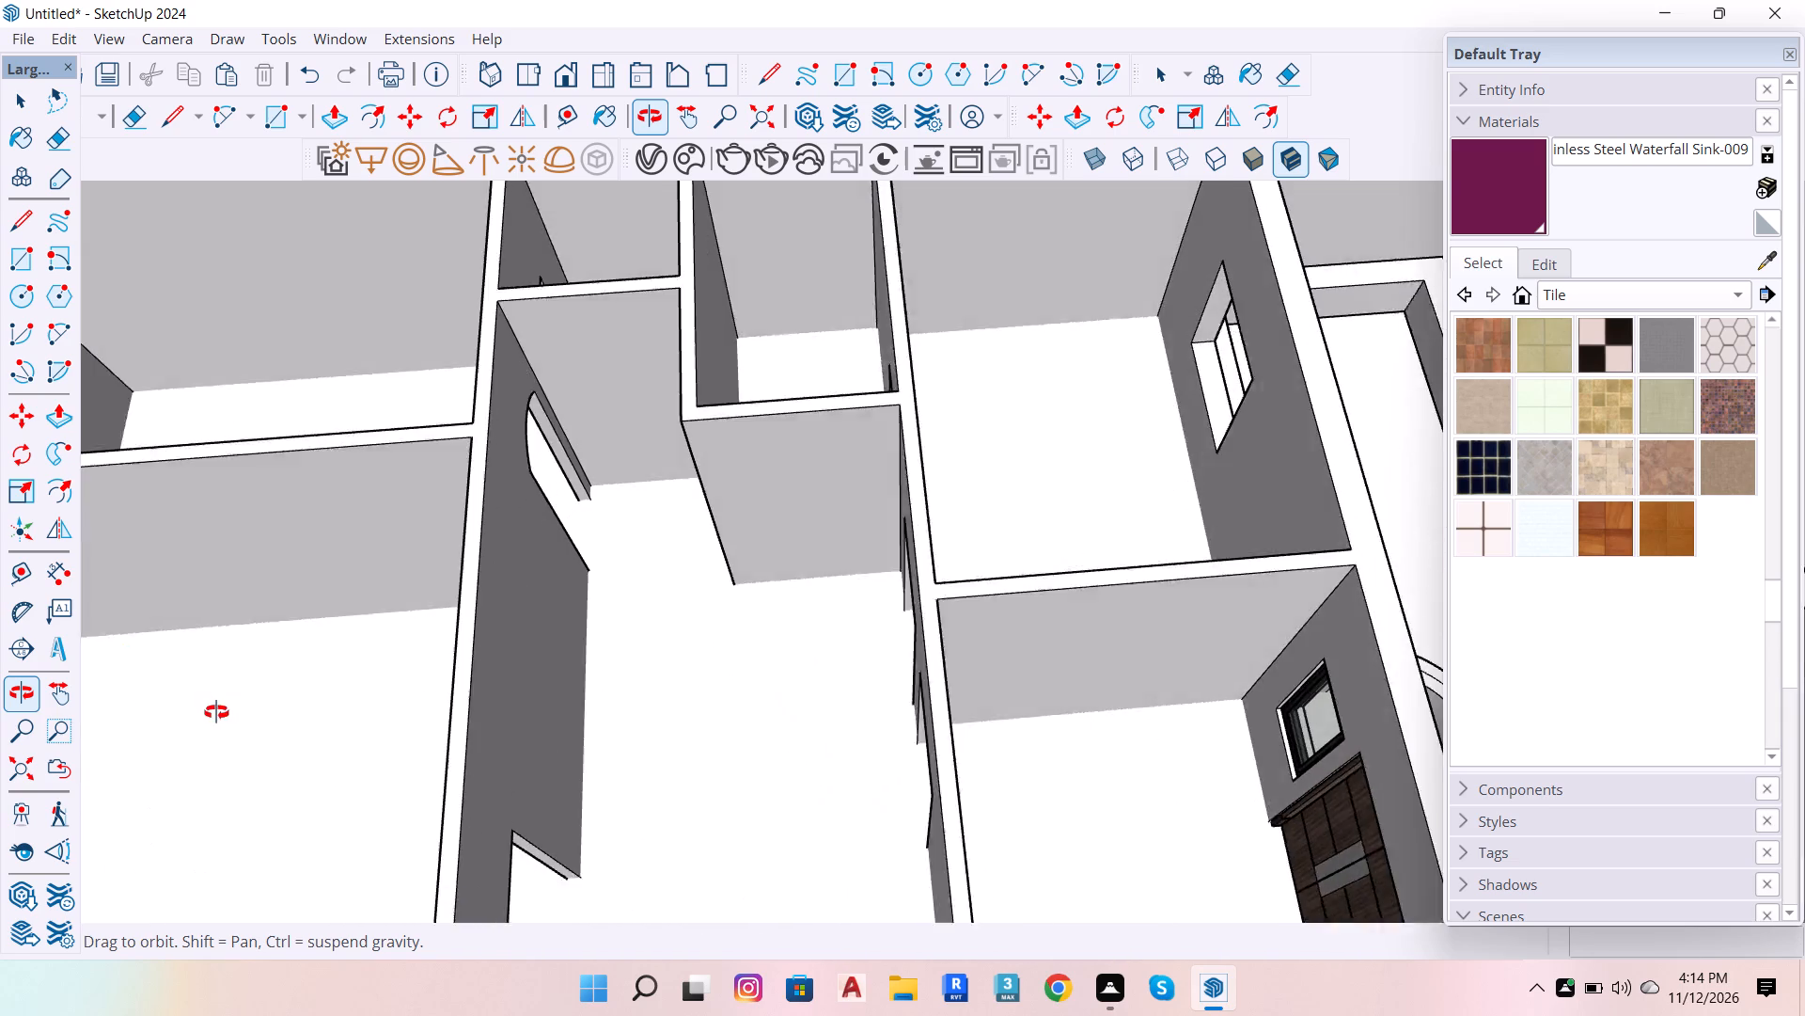
pyautogui.scroll(-5, 534, 695)
pyautogui.scroll(5, 1200, 747)
pyautogui.scroll(-12, 952, 659)
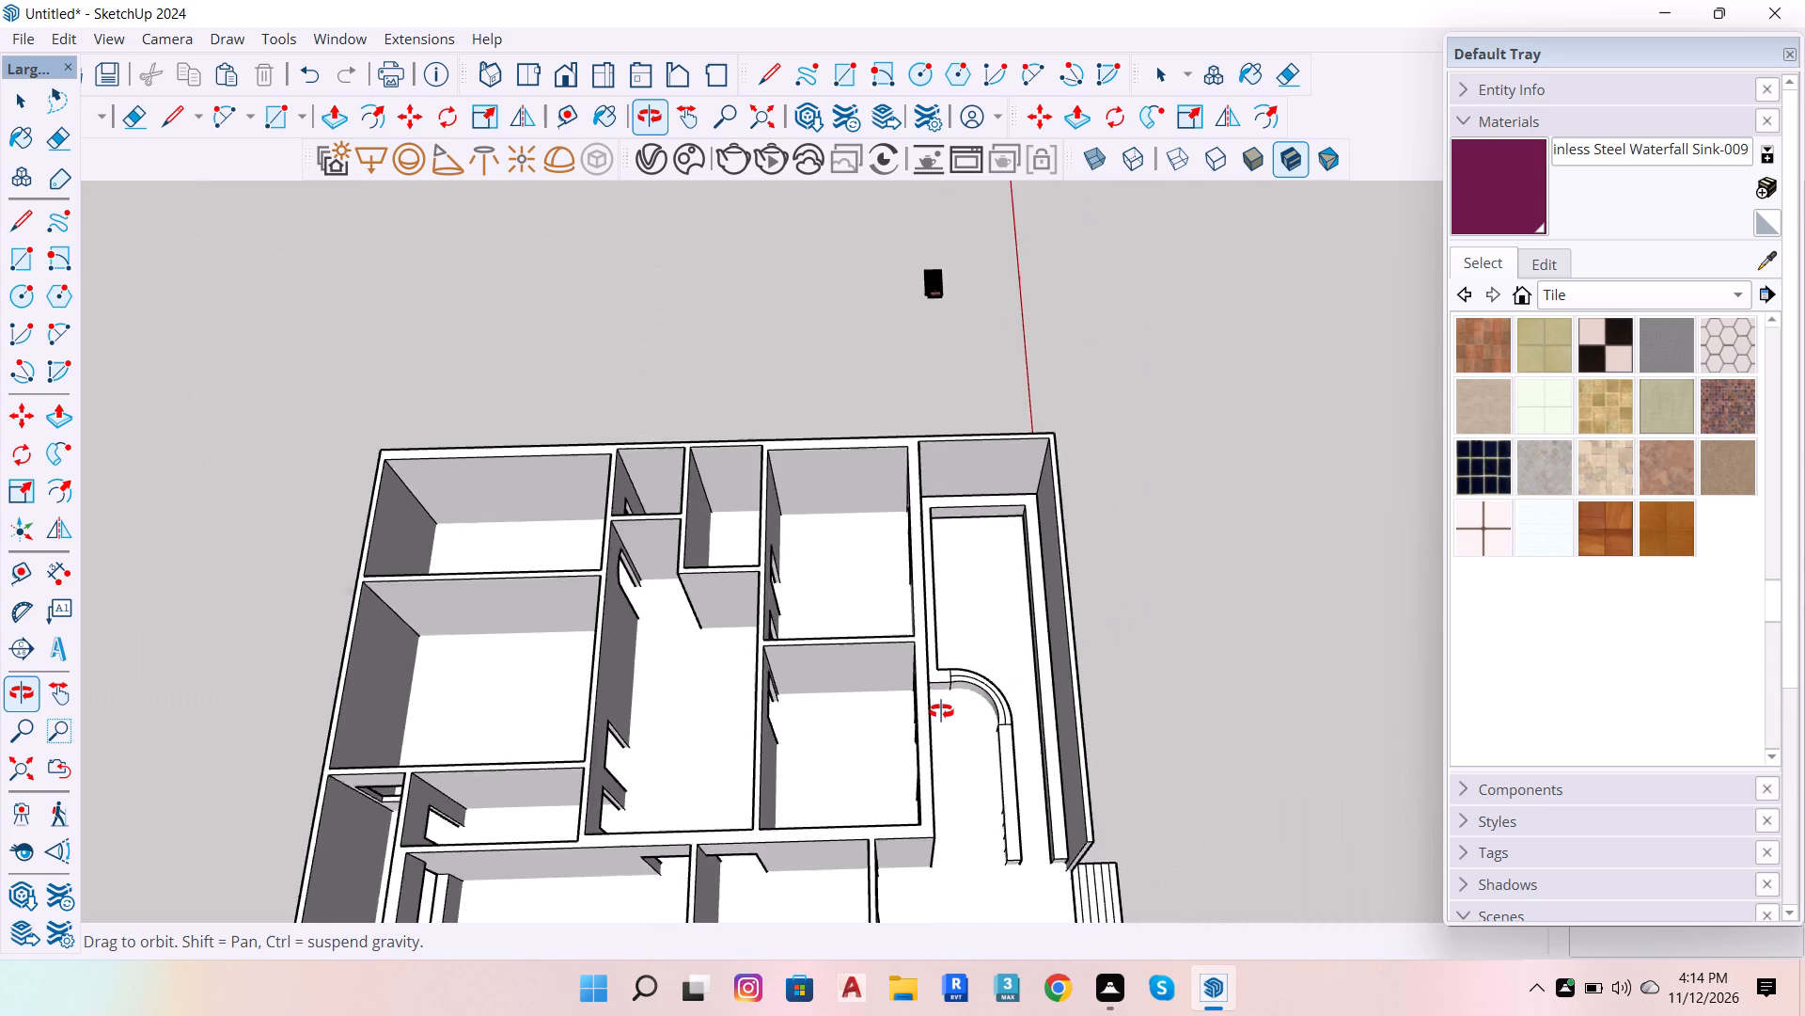
# Move the loose white two-pane window by its corner into the empty window opening in the double-door wall.
pyautogui.scroll(-6, 940, 712)
pyautogui.moveTo(988, 688); pyautogui.dragTo(664, 738)
pyautogui.scroll(10, 1207, 893)
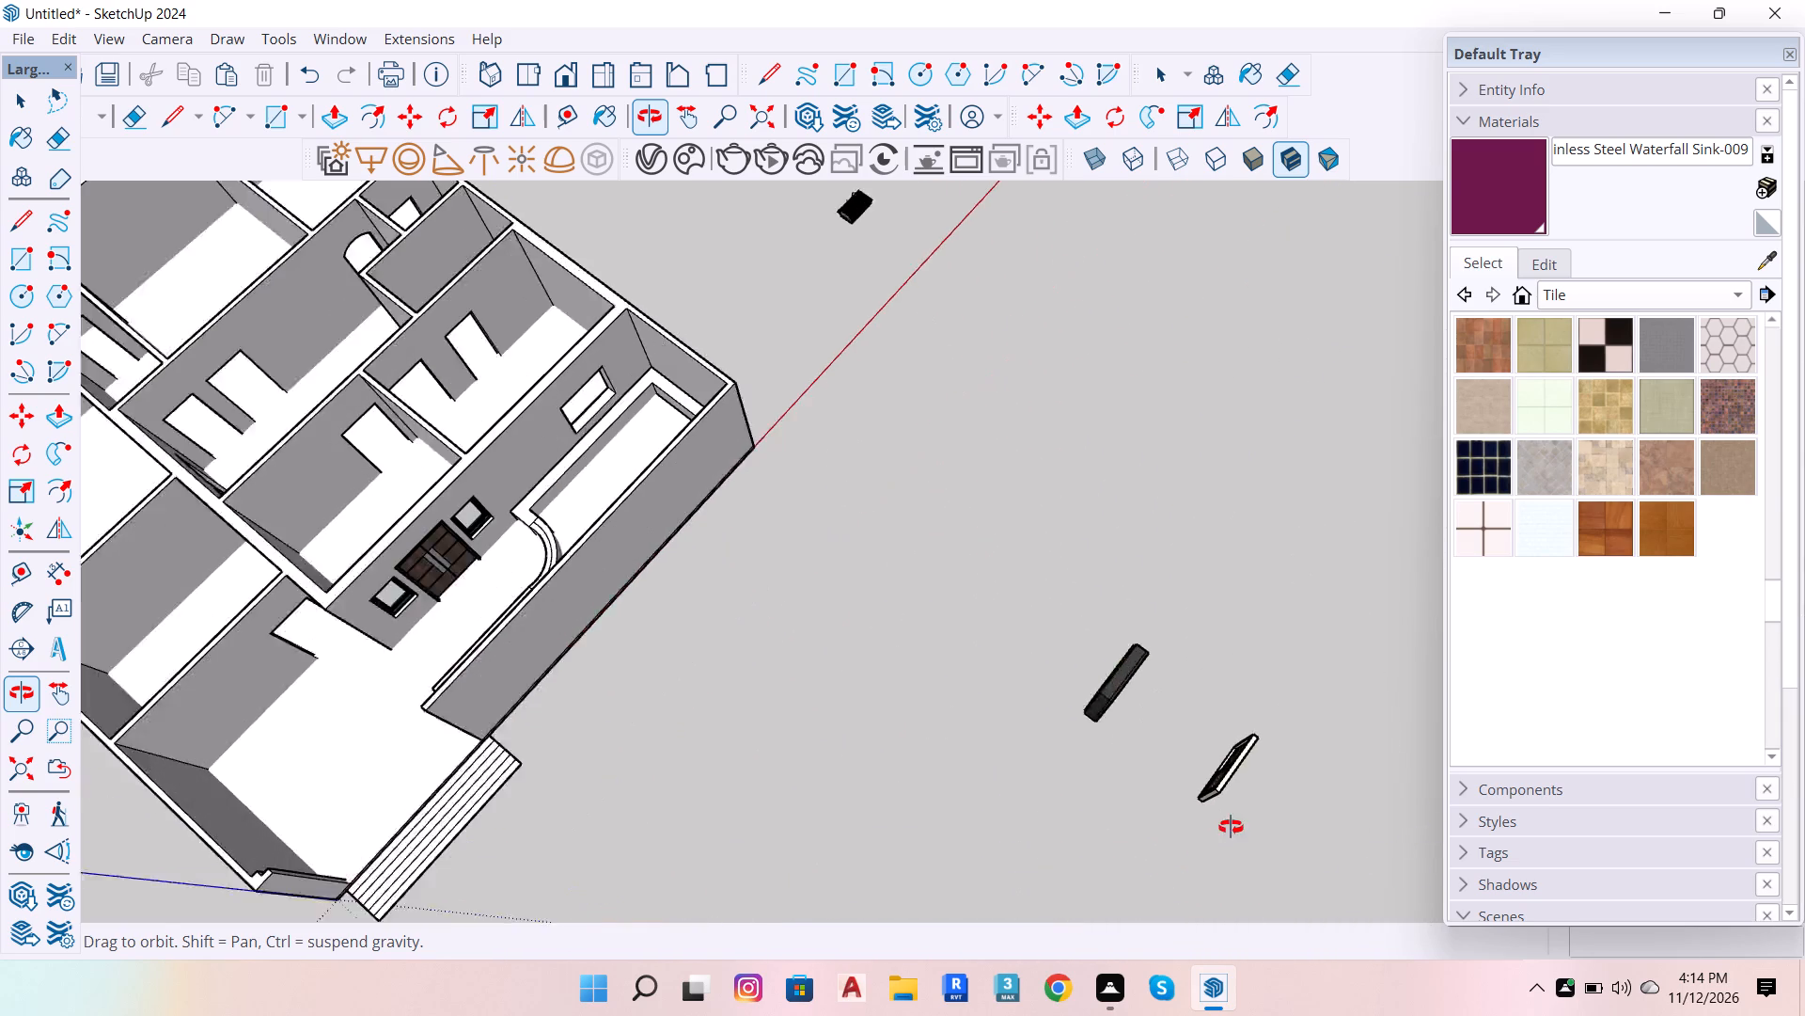
pyautogui.scroll(1, 1231, 827)
pyautogui.press('space')
pyautogui.click(1220, 770)
pyautogui.scroll(8, 1218, 770)
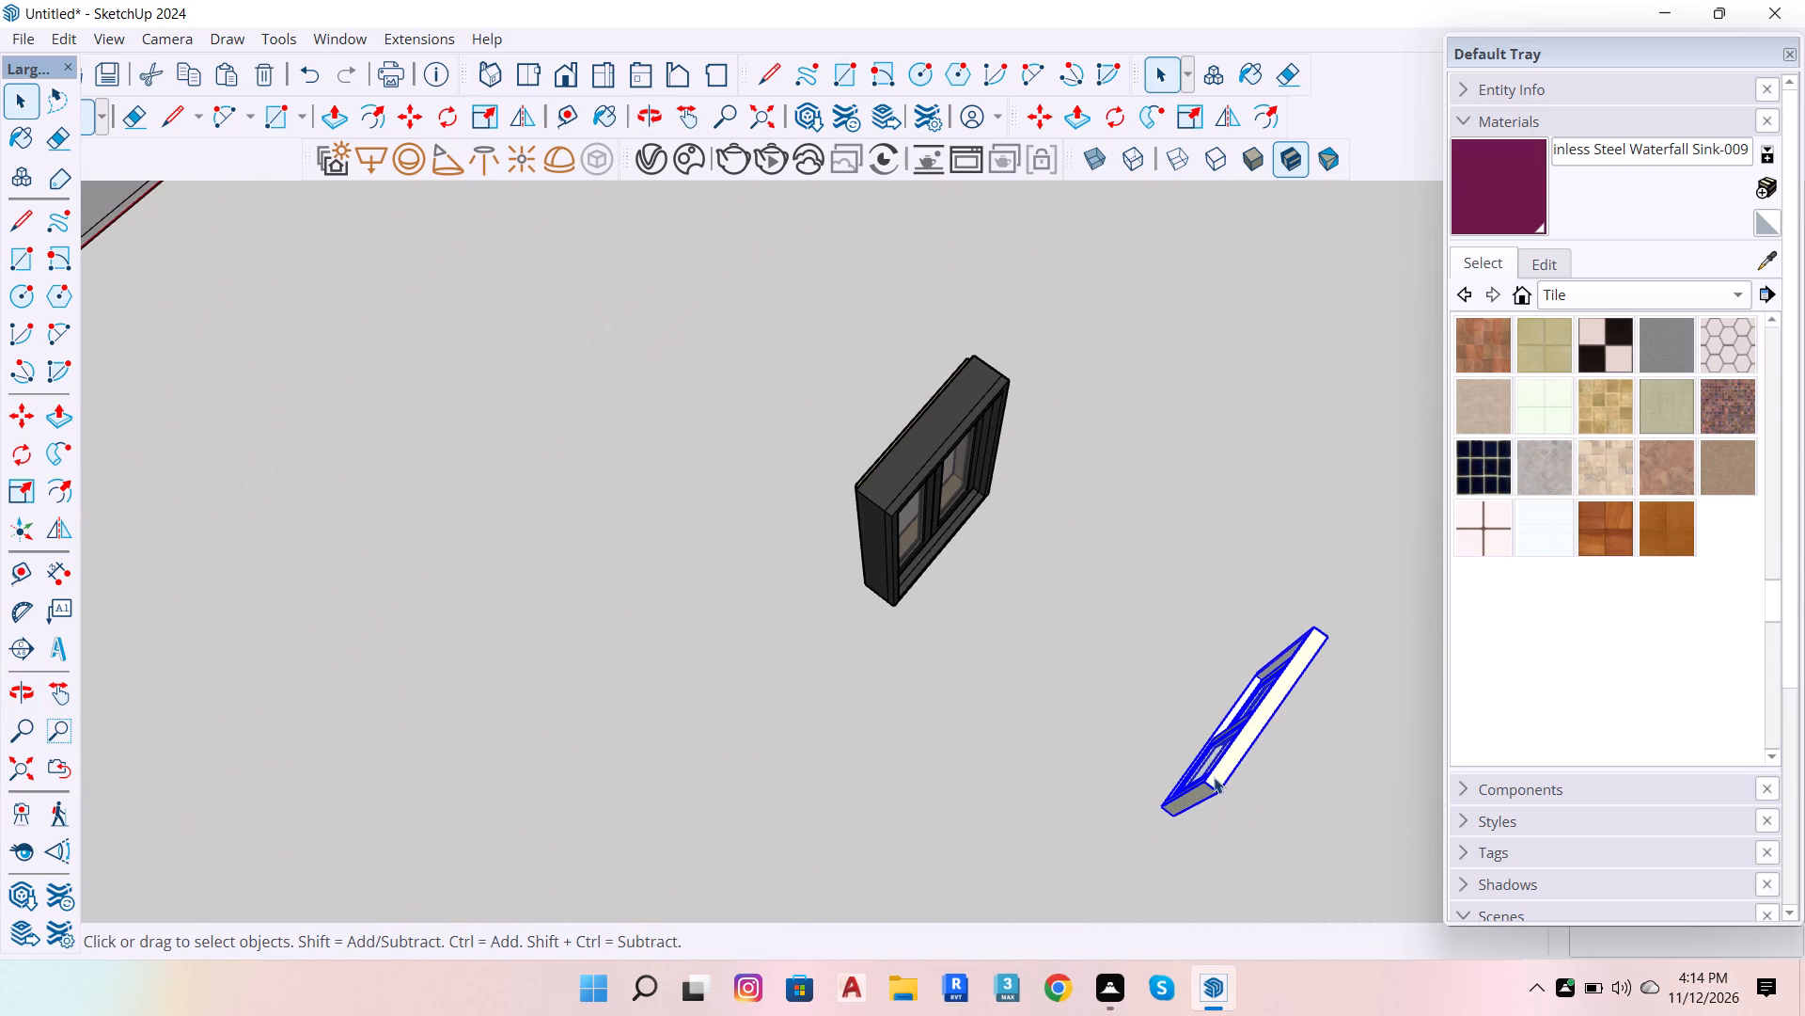
pyautogui.press('m')
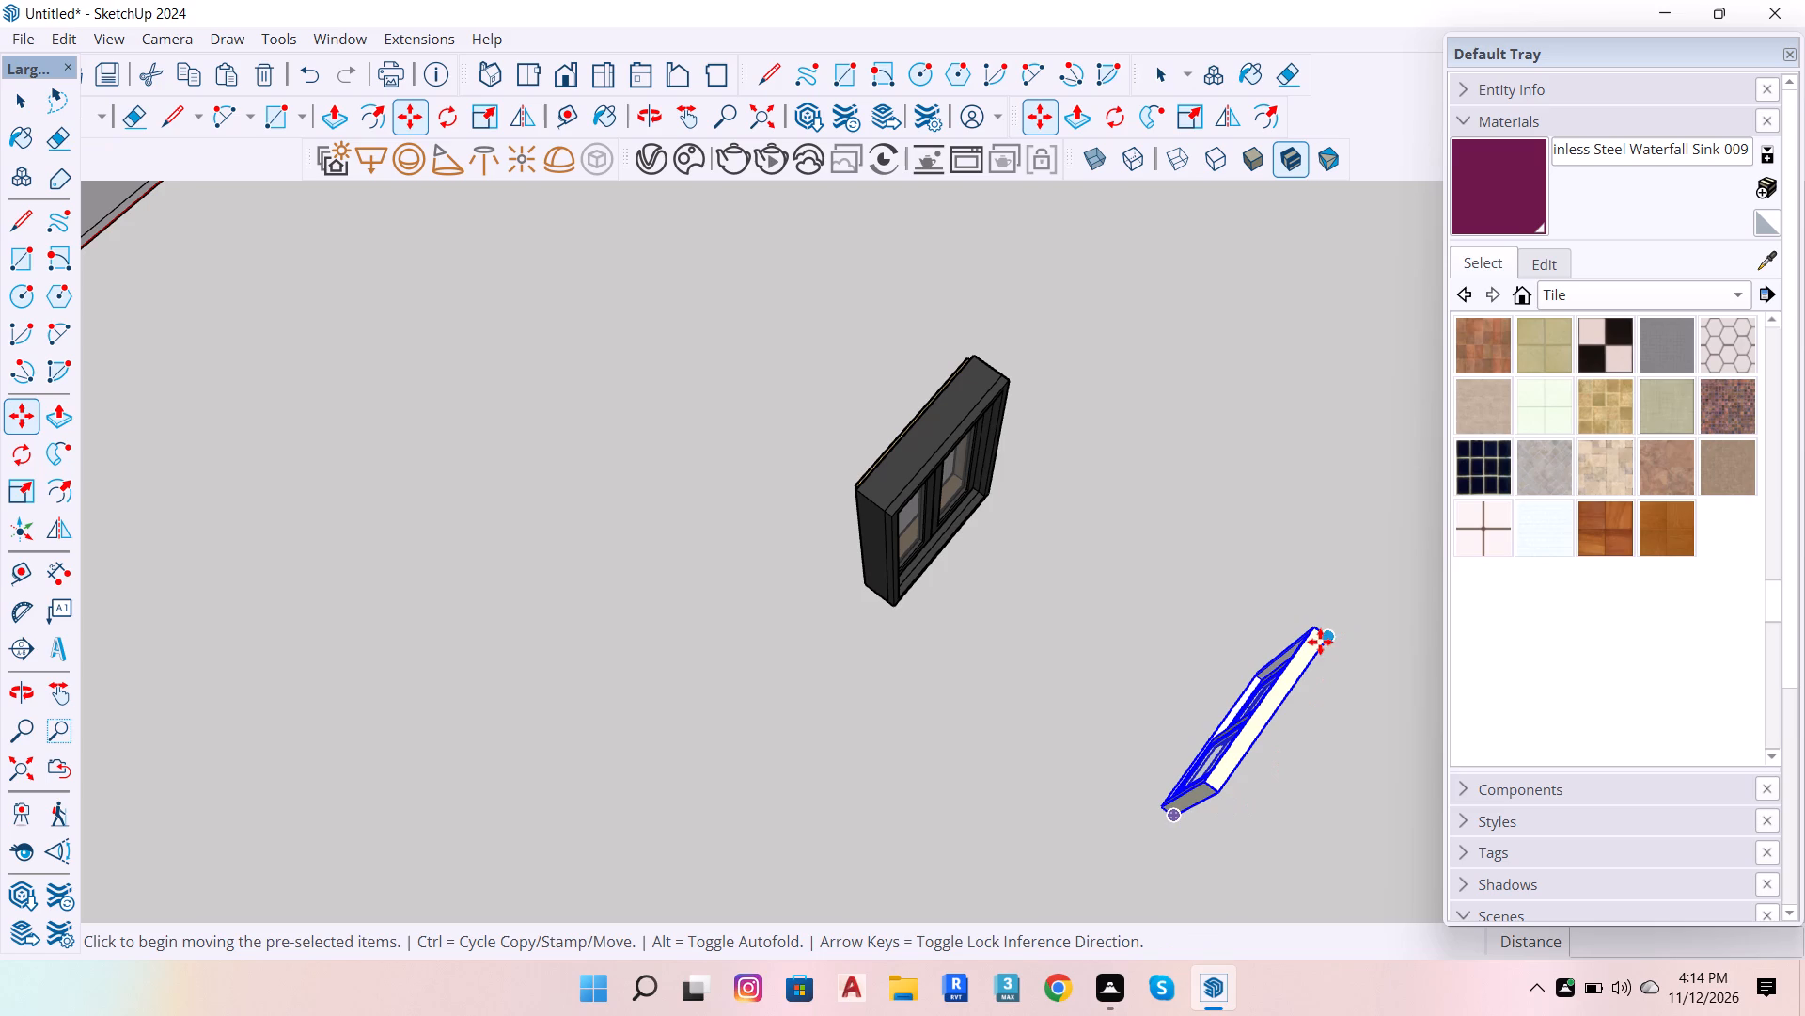
pyautogui.click(1329, 639)
pyautogui.scroll(-16, 1206, 746)
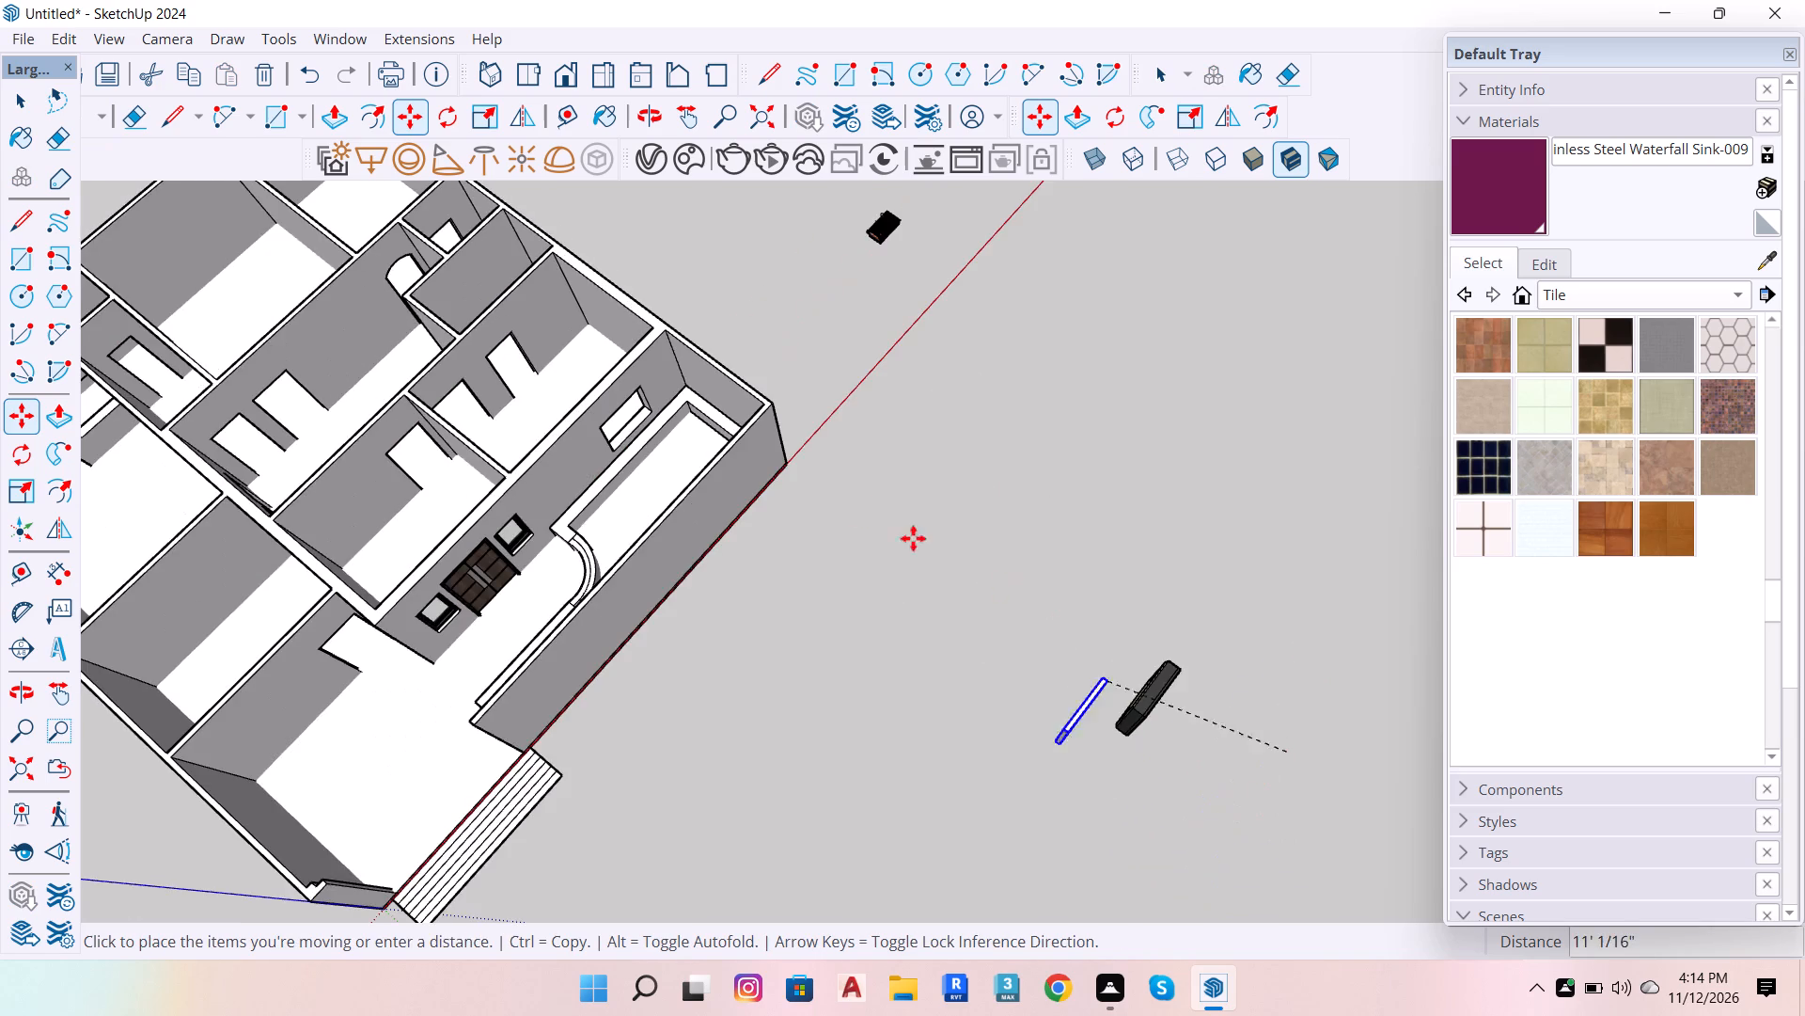
pyautogui.scroll(5, 791, 491)
pyautogui.scroll(5, 589, 393)
pyautogui.scroll(7, 655, 317)
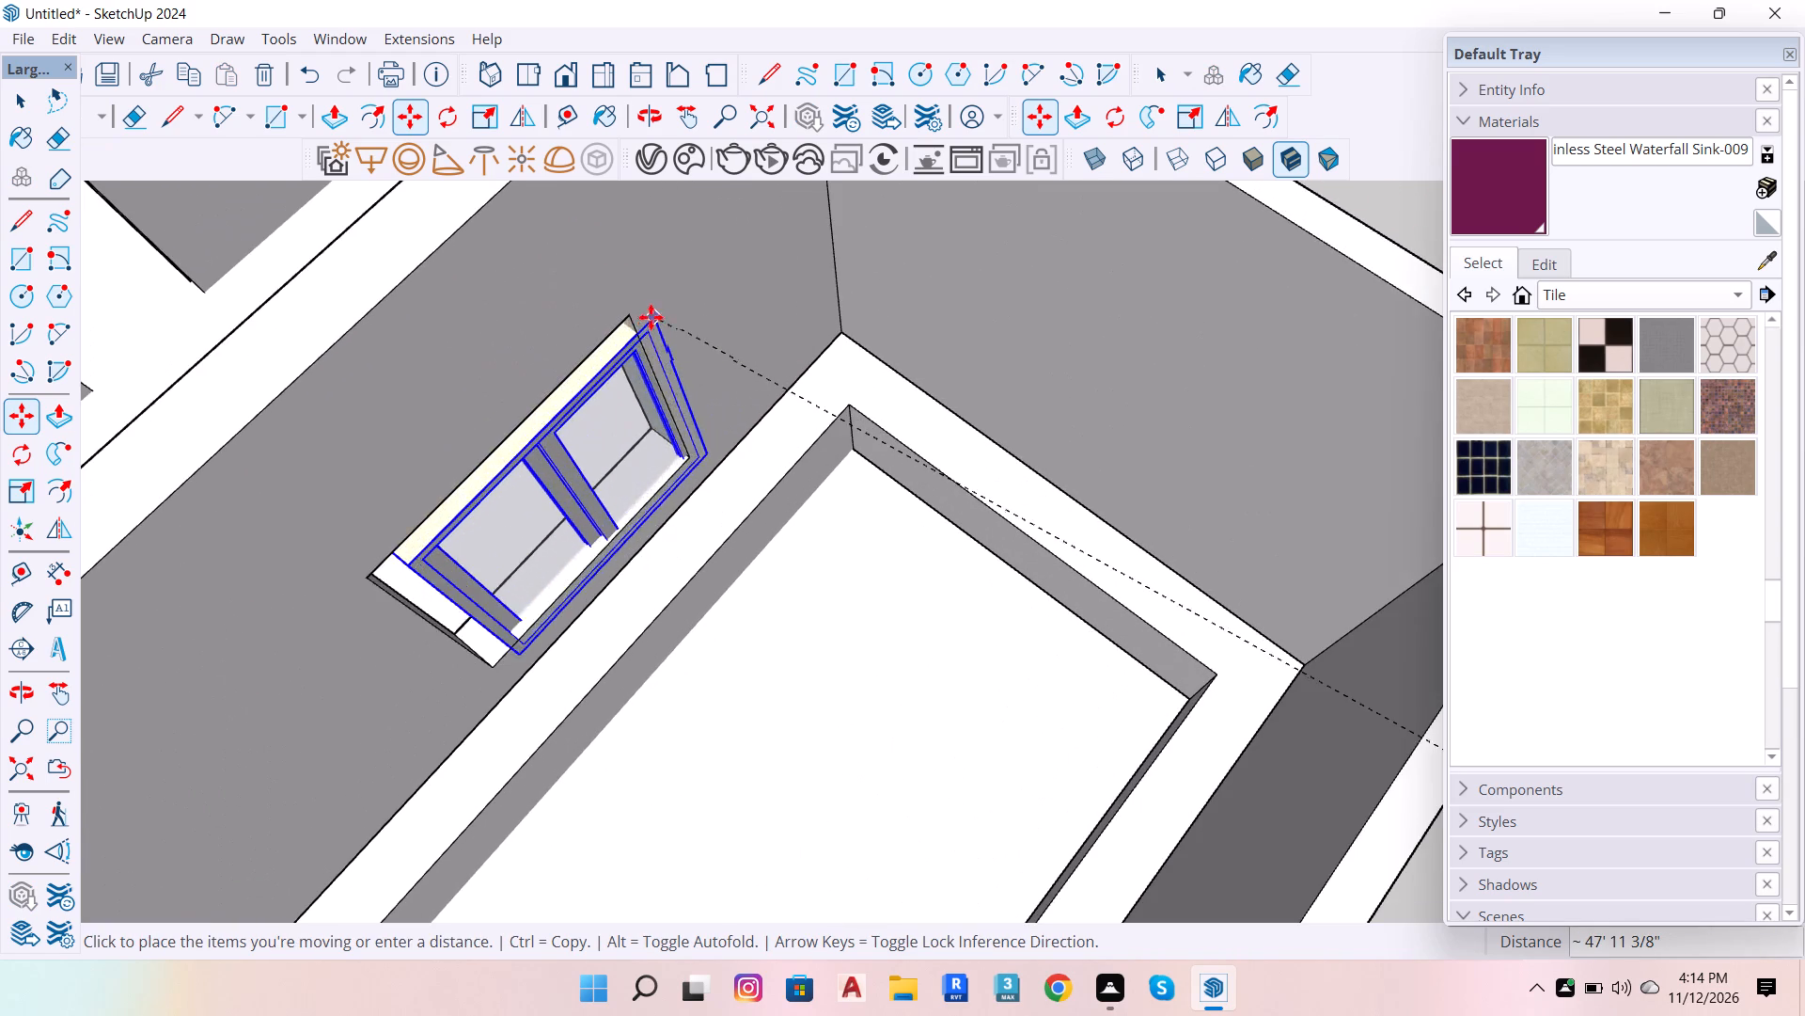
pyautogui.scroll(4, 614, 319)
pyautogui.click(637, 311)
pyautogui.scroll(-6, 680, 308)
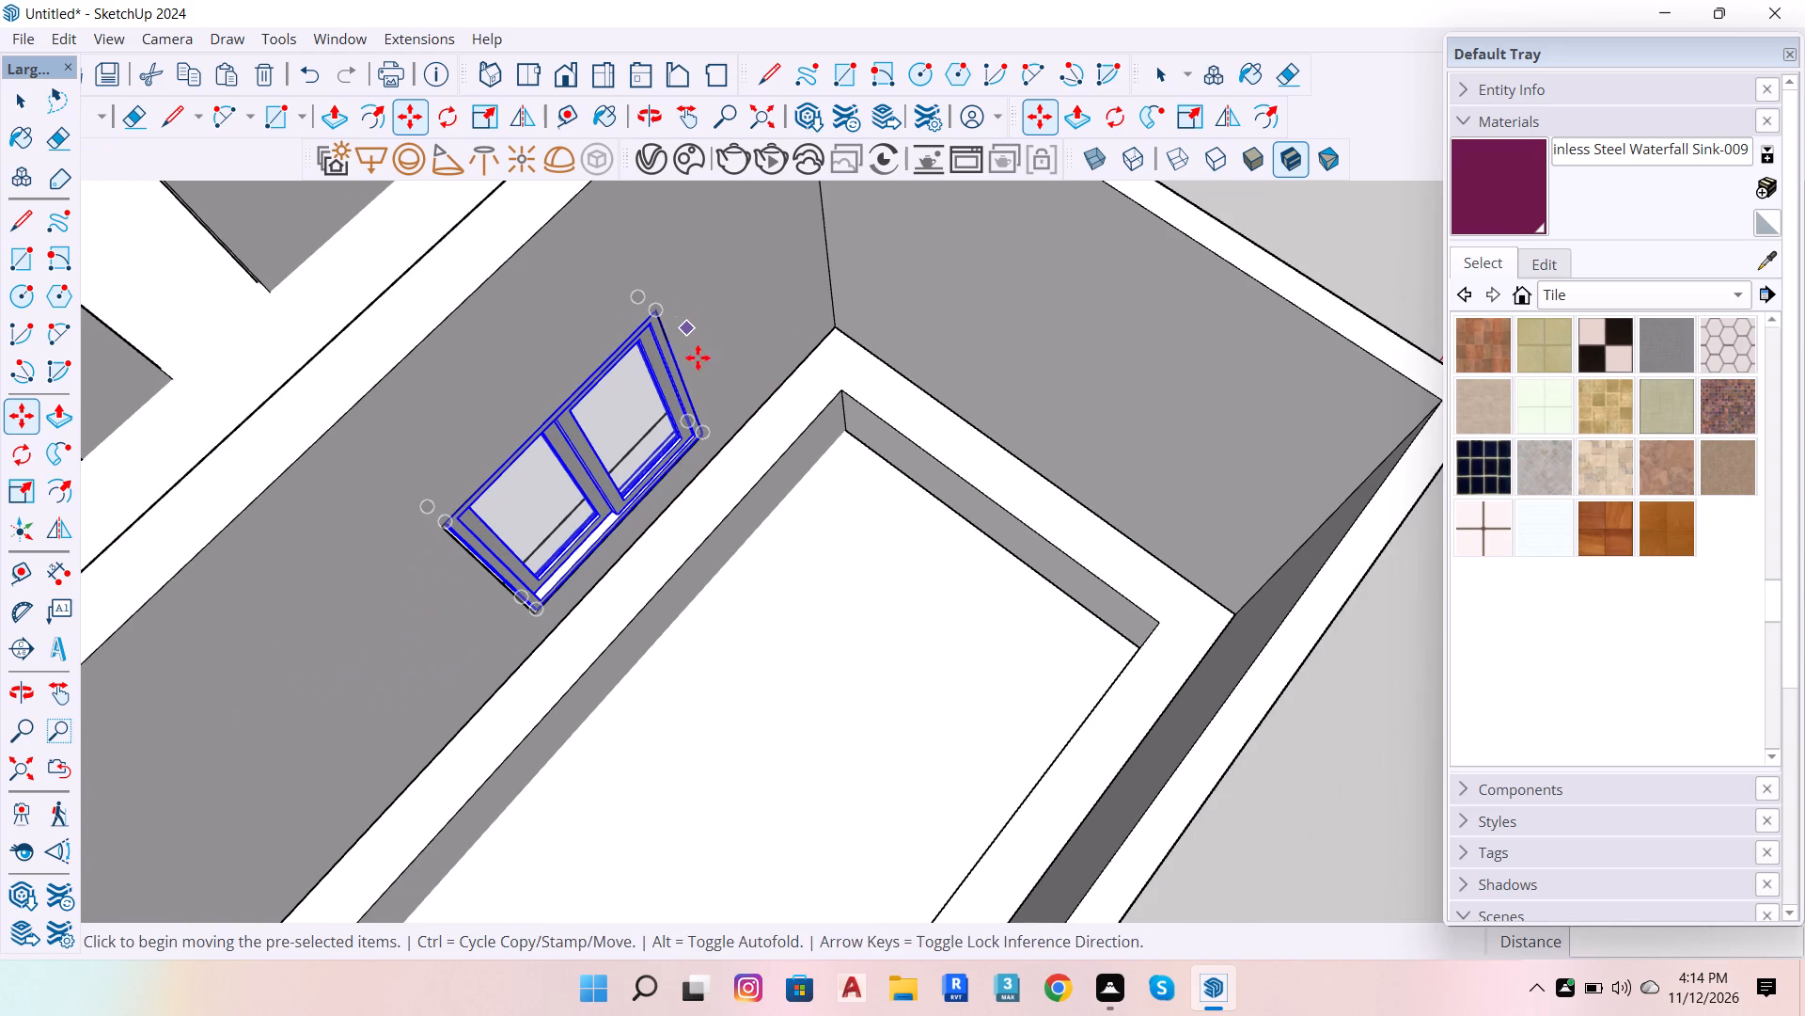
pyautogui.press('space')
# Scale the placed window to fill its opening, by about 1.02 along red and about 1.02 along blue.
pyautogui.press('o')
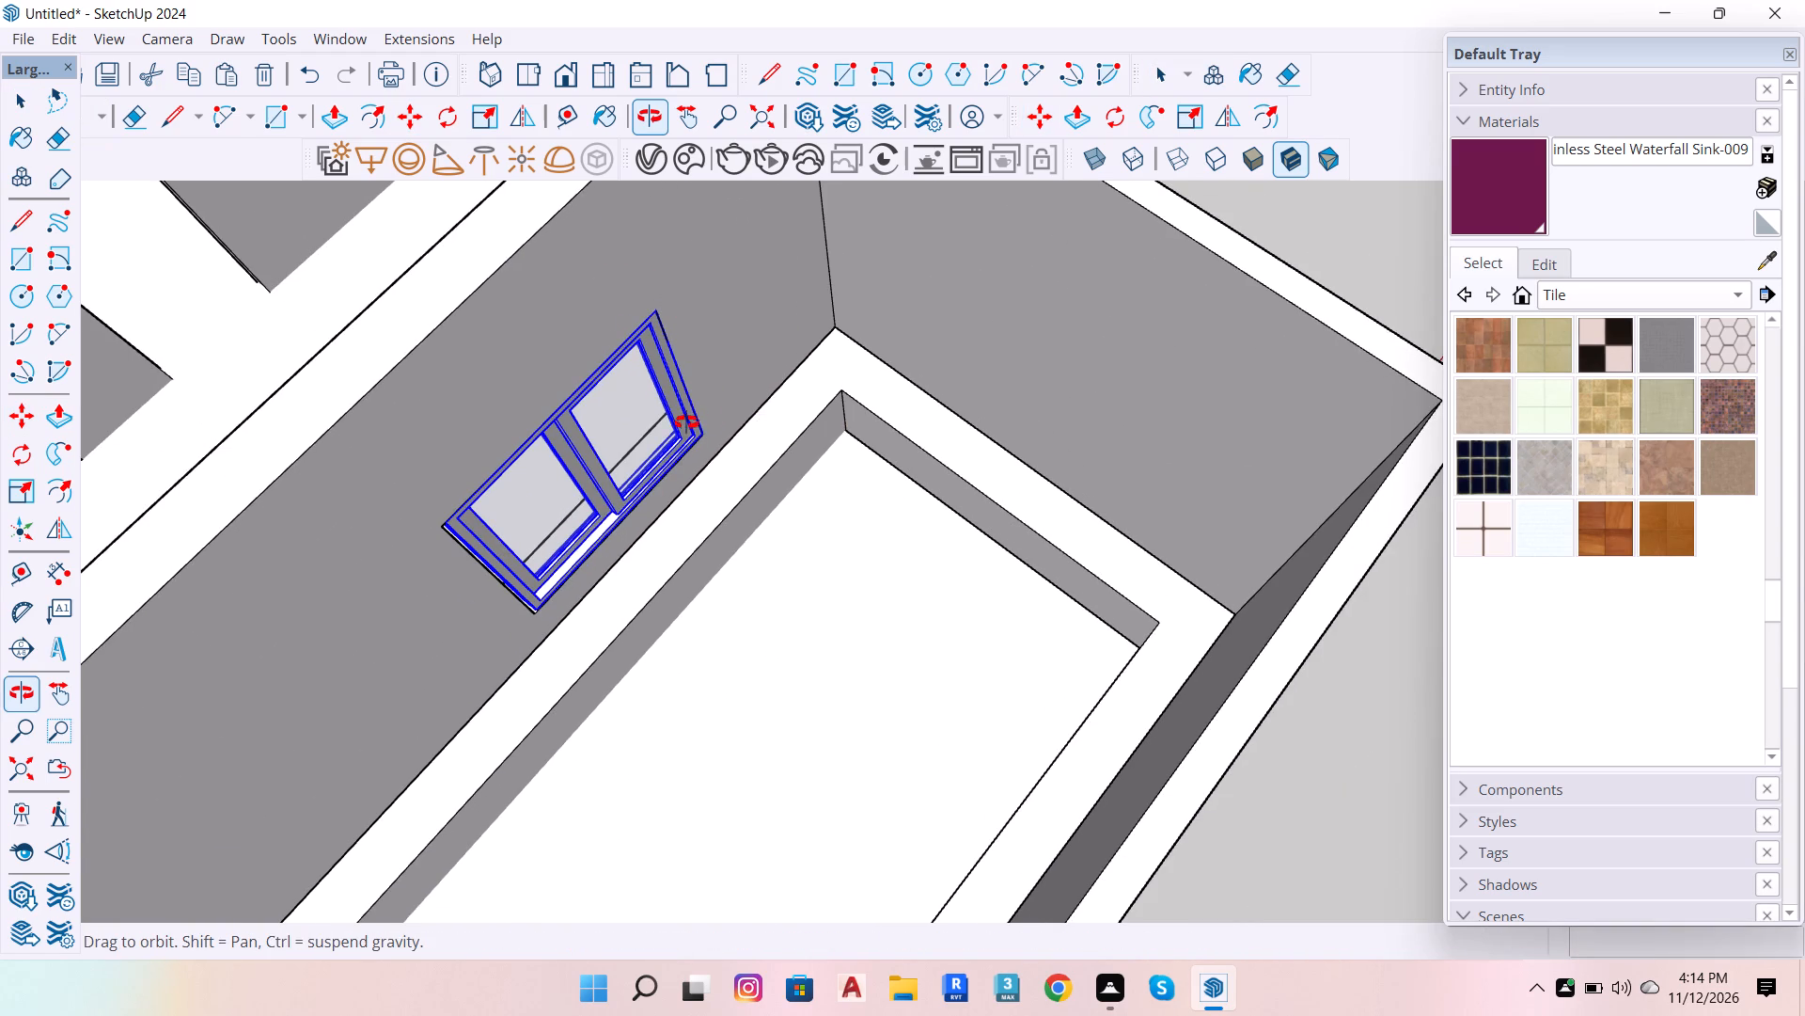
pyautogui.moveTo(686, 422); pyautogui.dragTo(461, 257)
pyautogui.scroll(-6, 737, 571)
pyautogui.scroll(11, 628, 310)
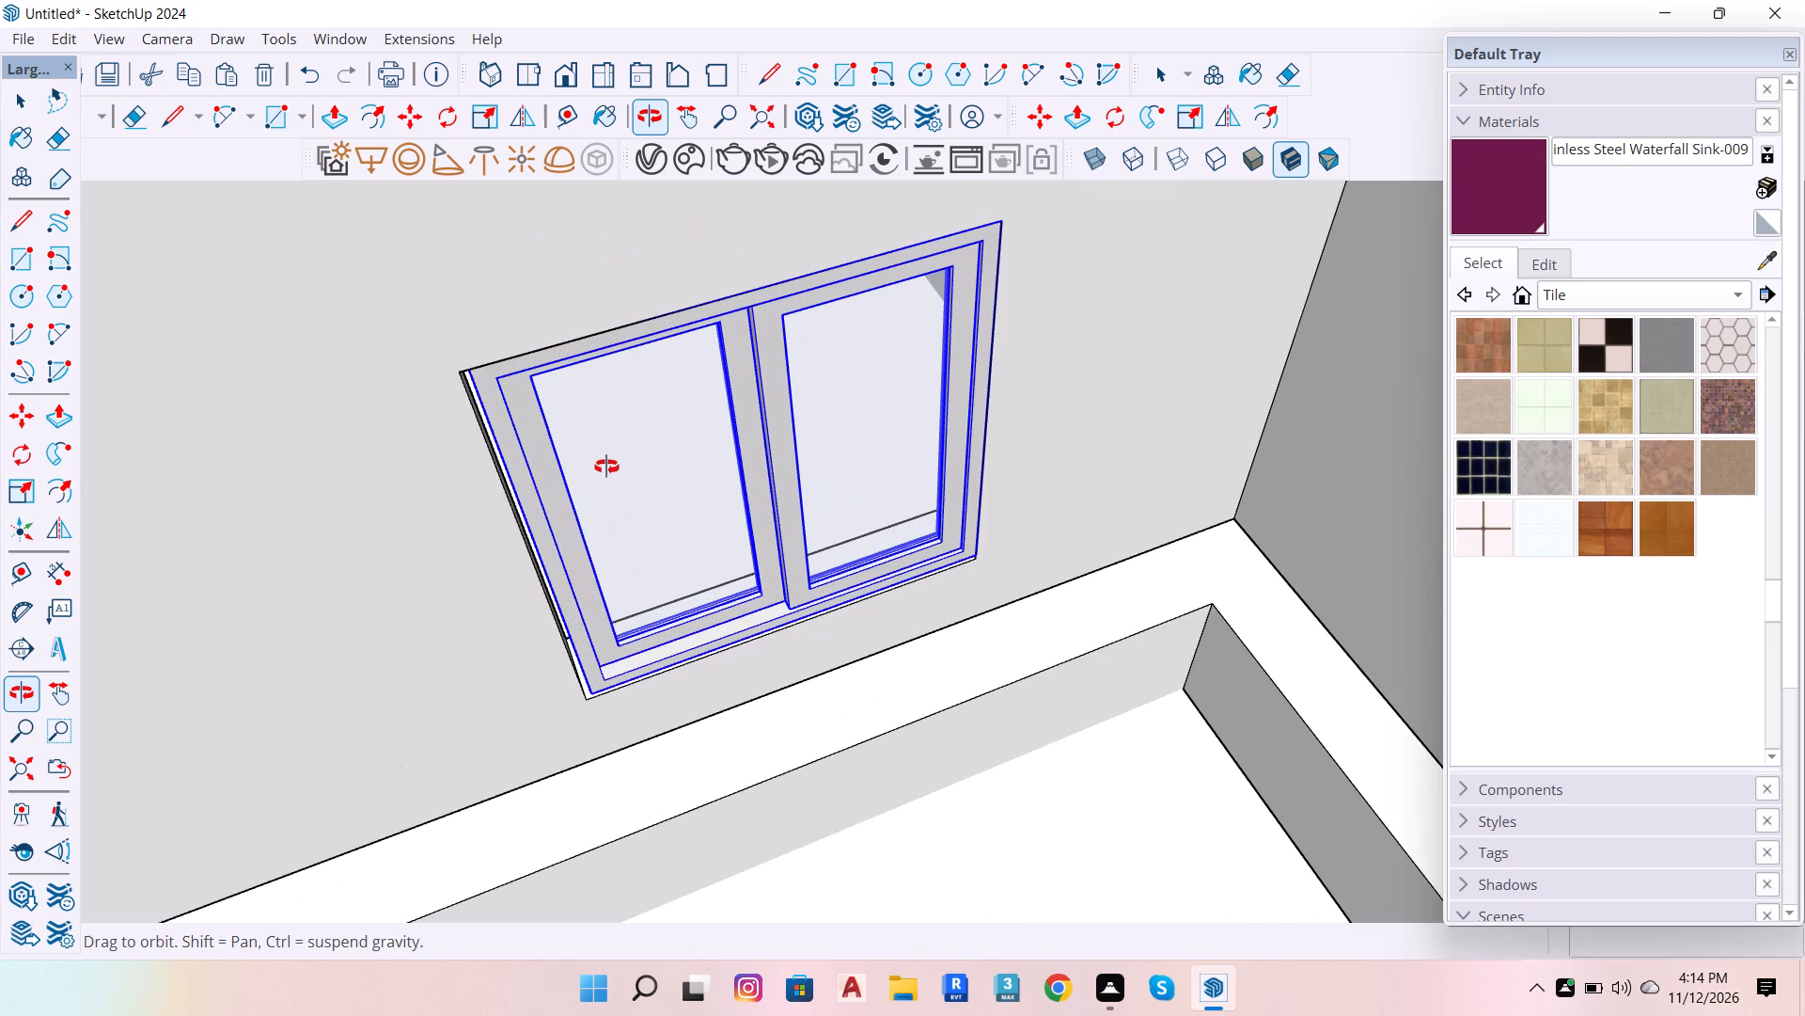
pyautogui.click(21, 486)
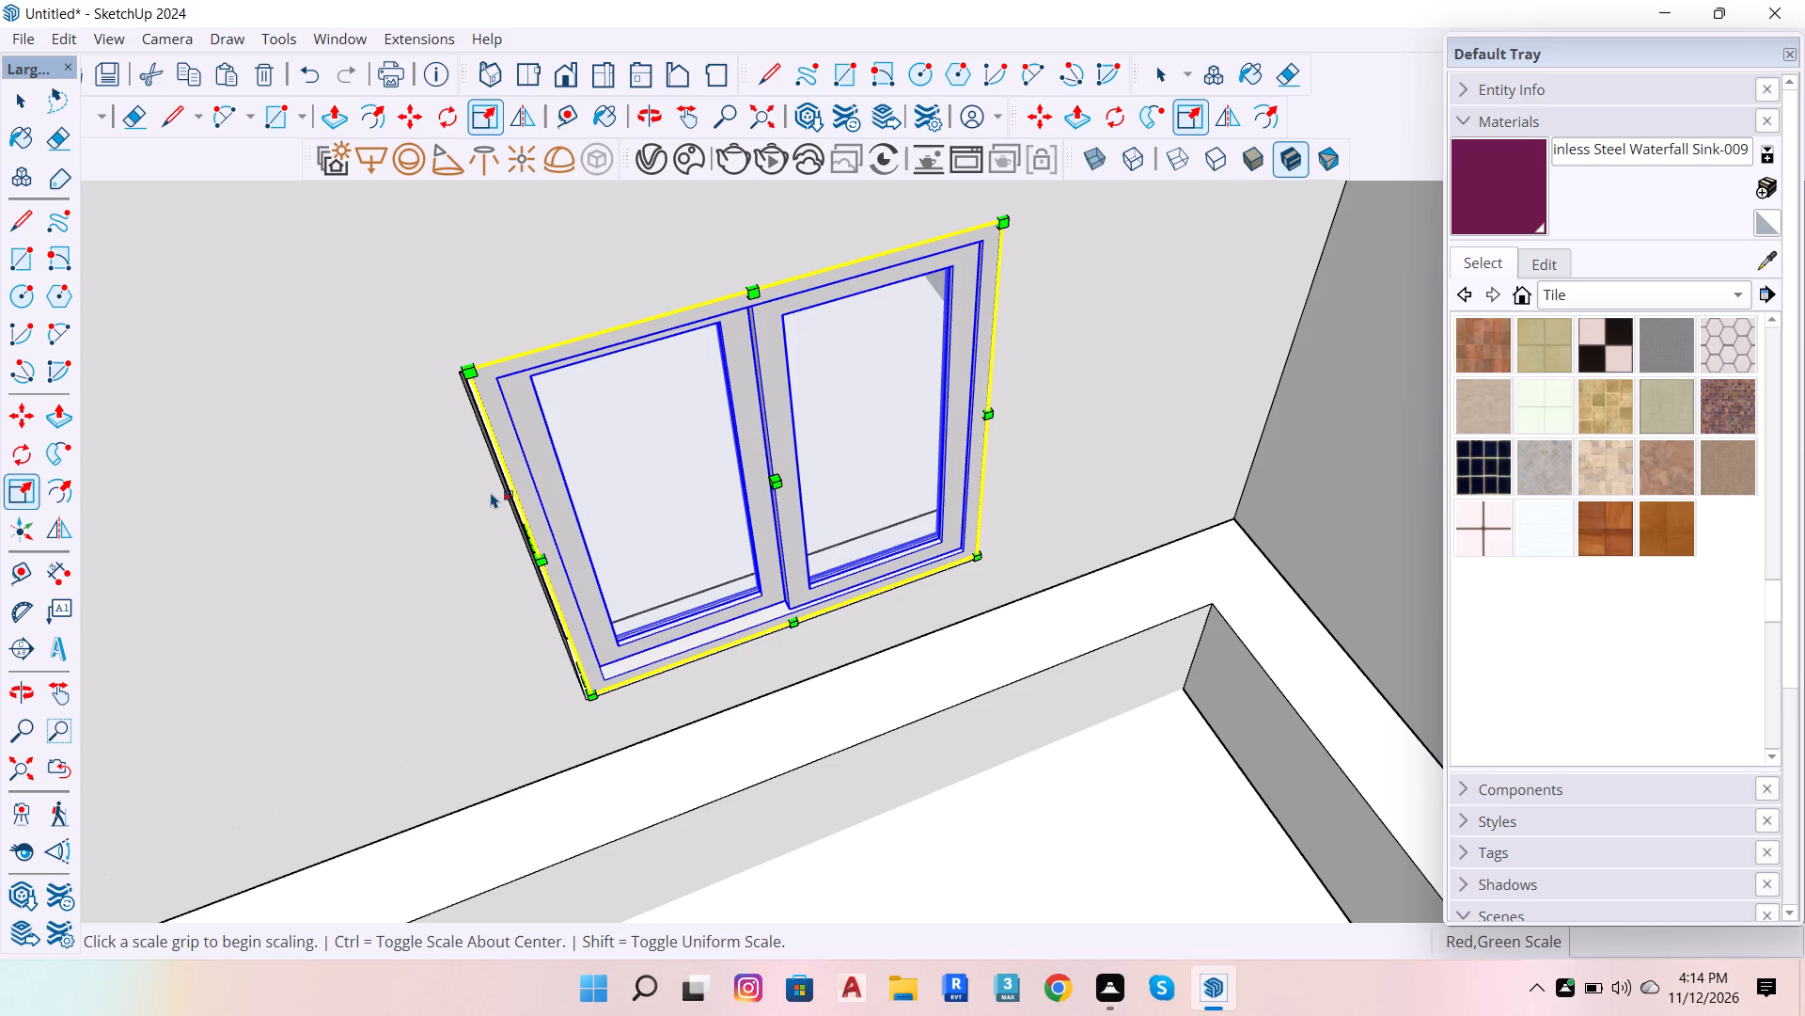
pyautogui.click(535, 538)
pyautogui.click(531, 559)
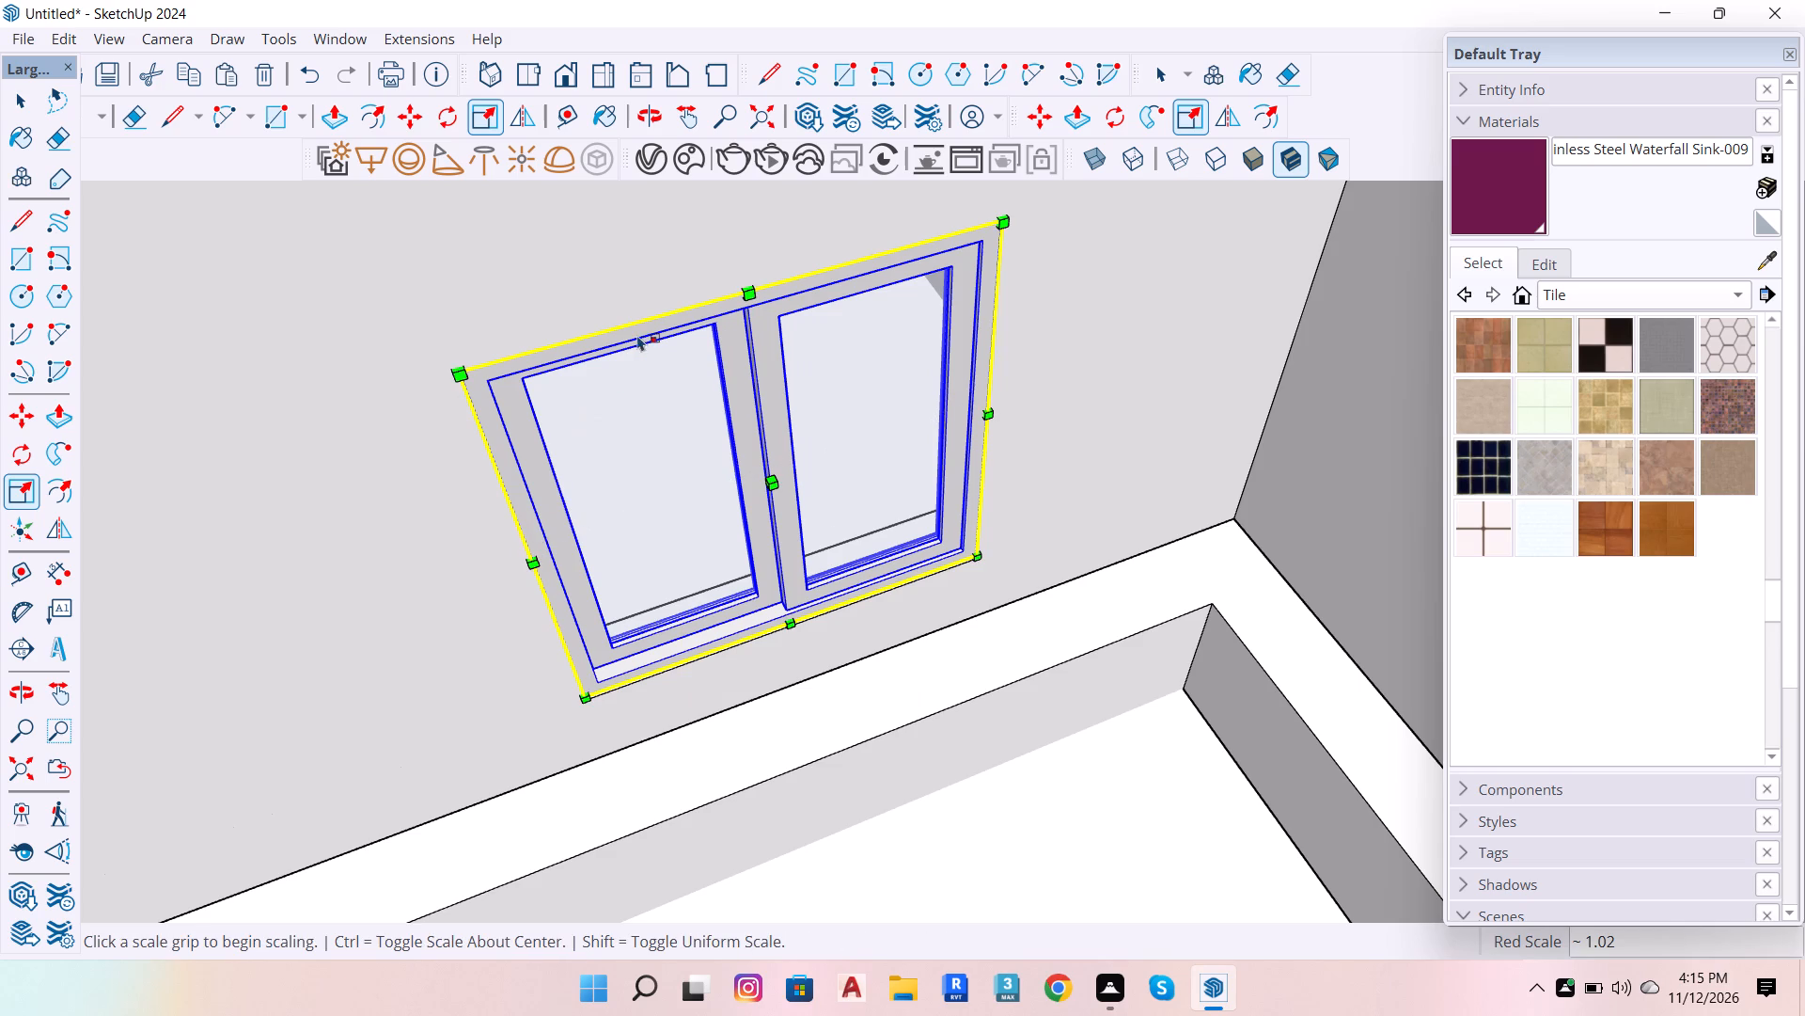
pyautogui.scroll(3, 783, 622)
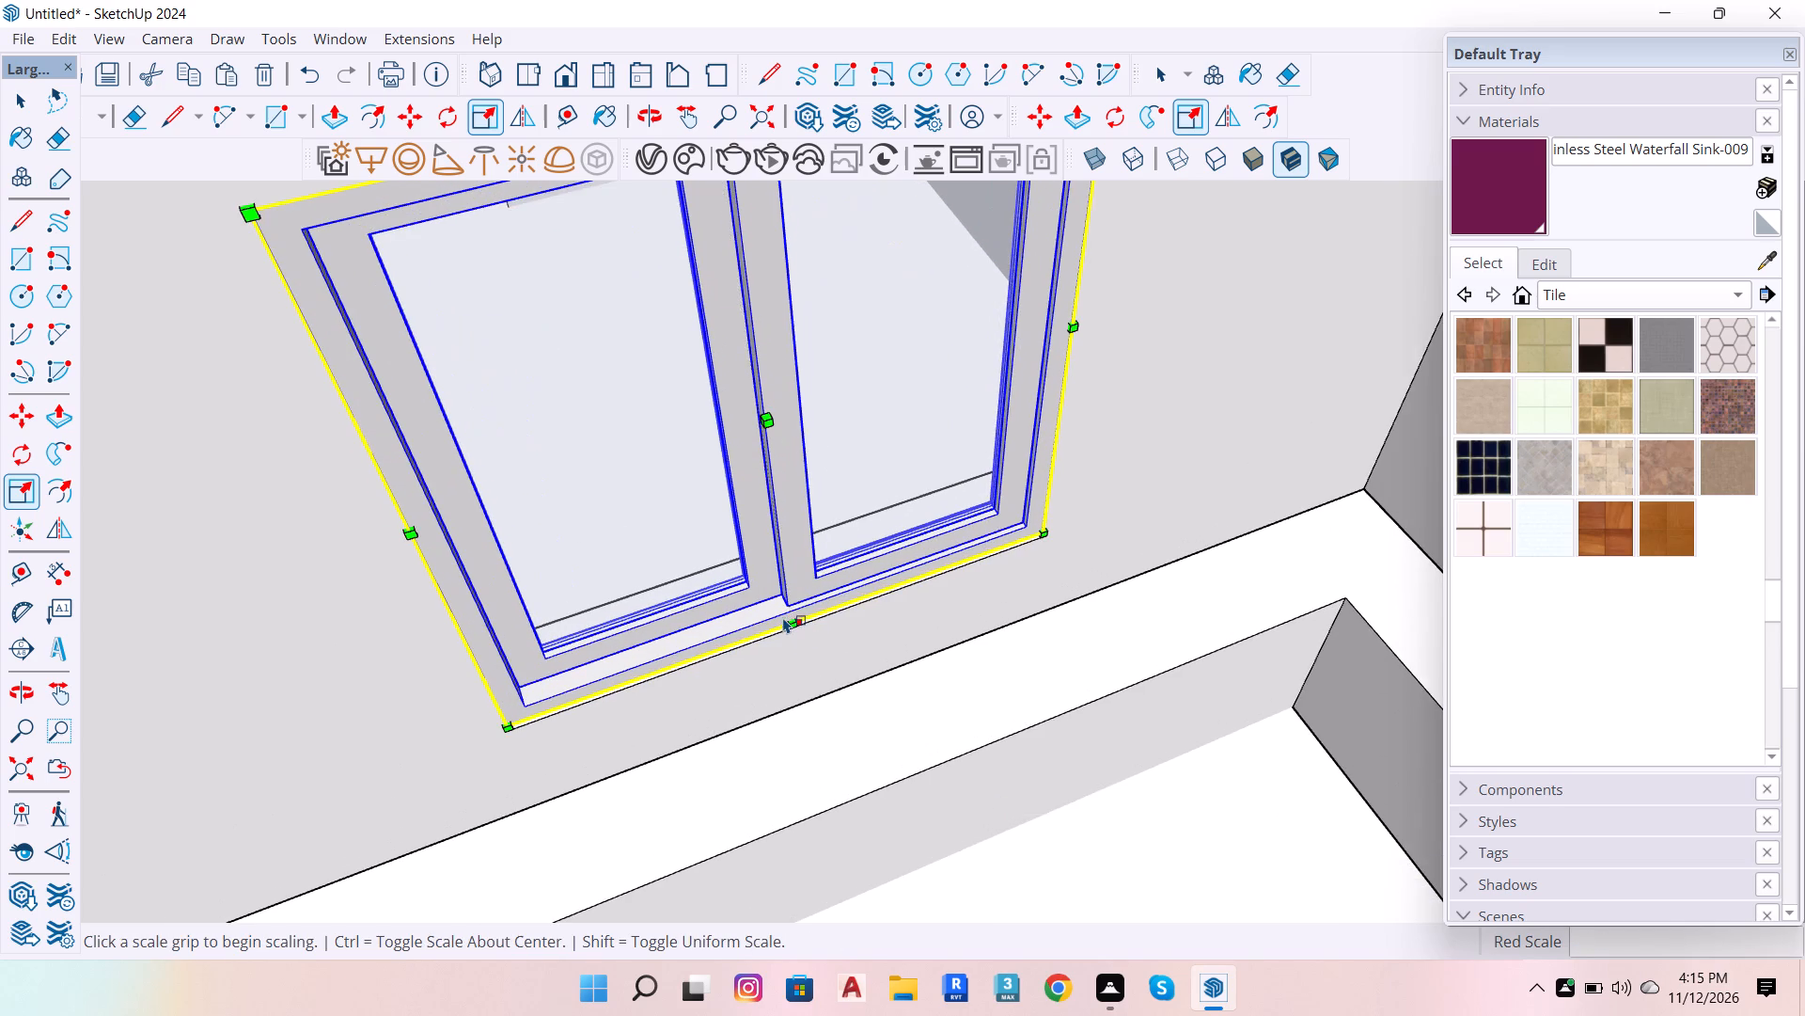
pyautogui.scroll(7, 712, 661)
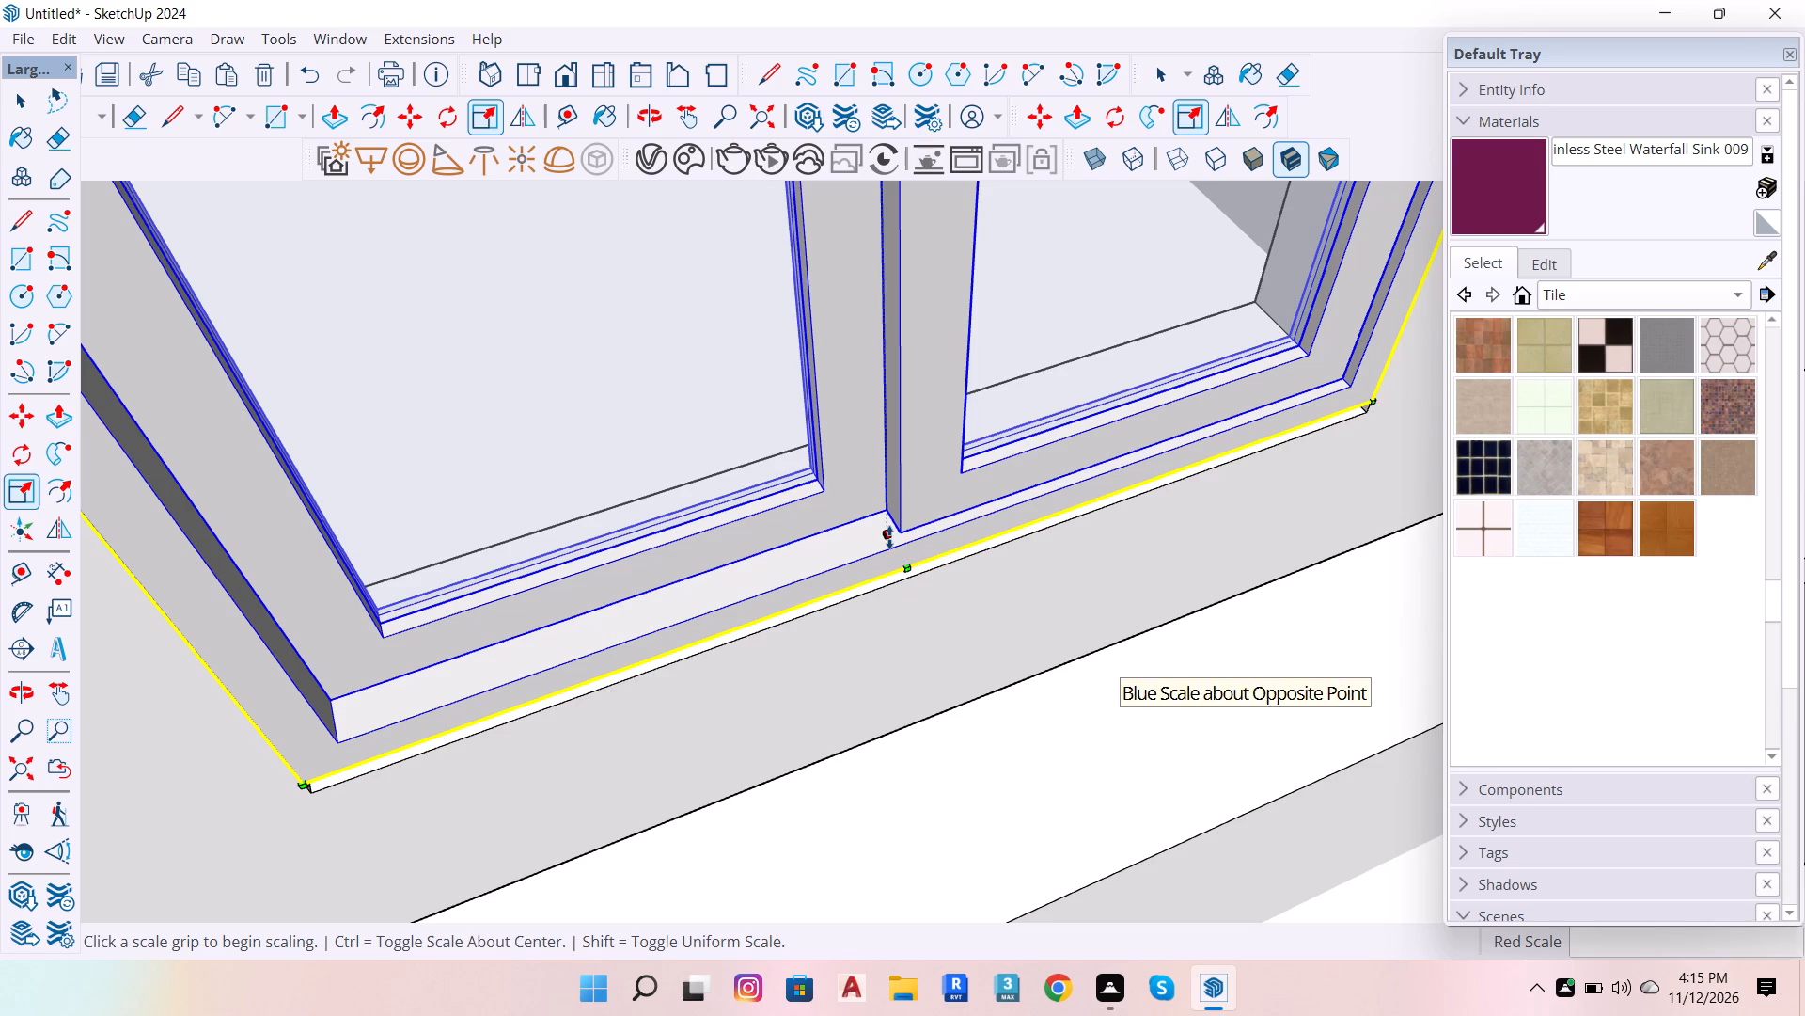
pyautogui.click(889, 537)
pyautogui.click(906, 579)
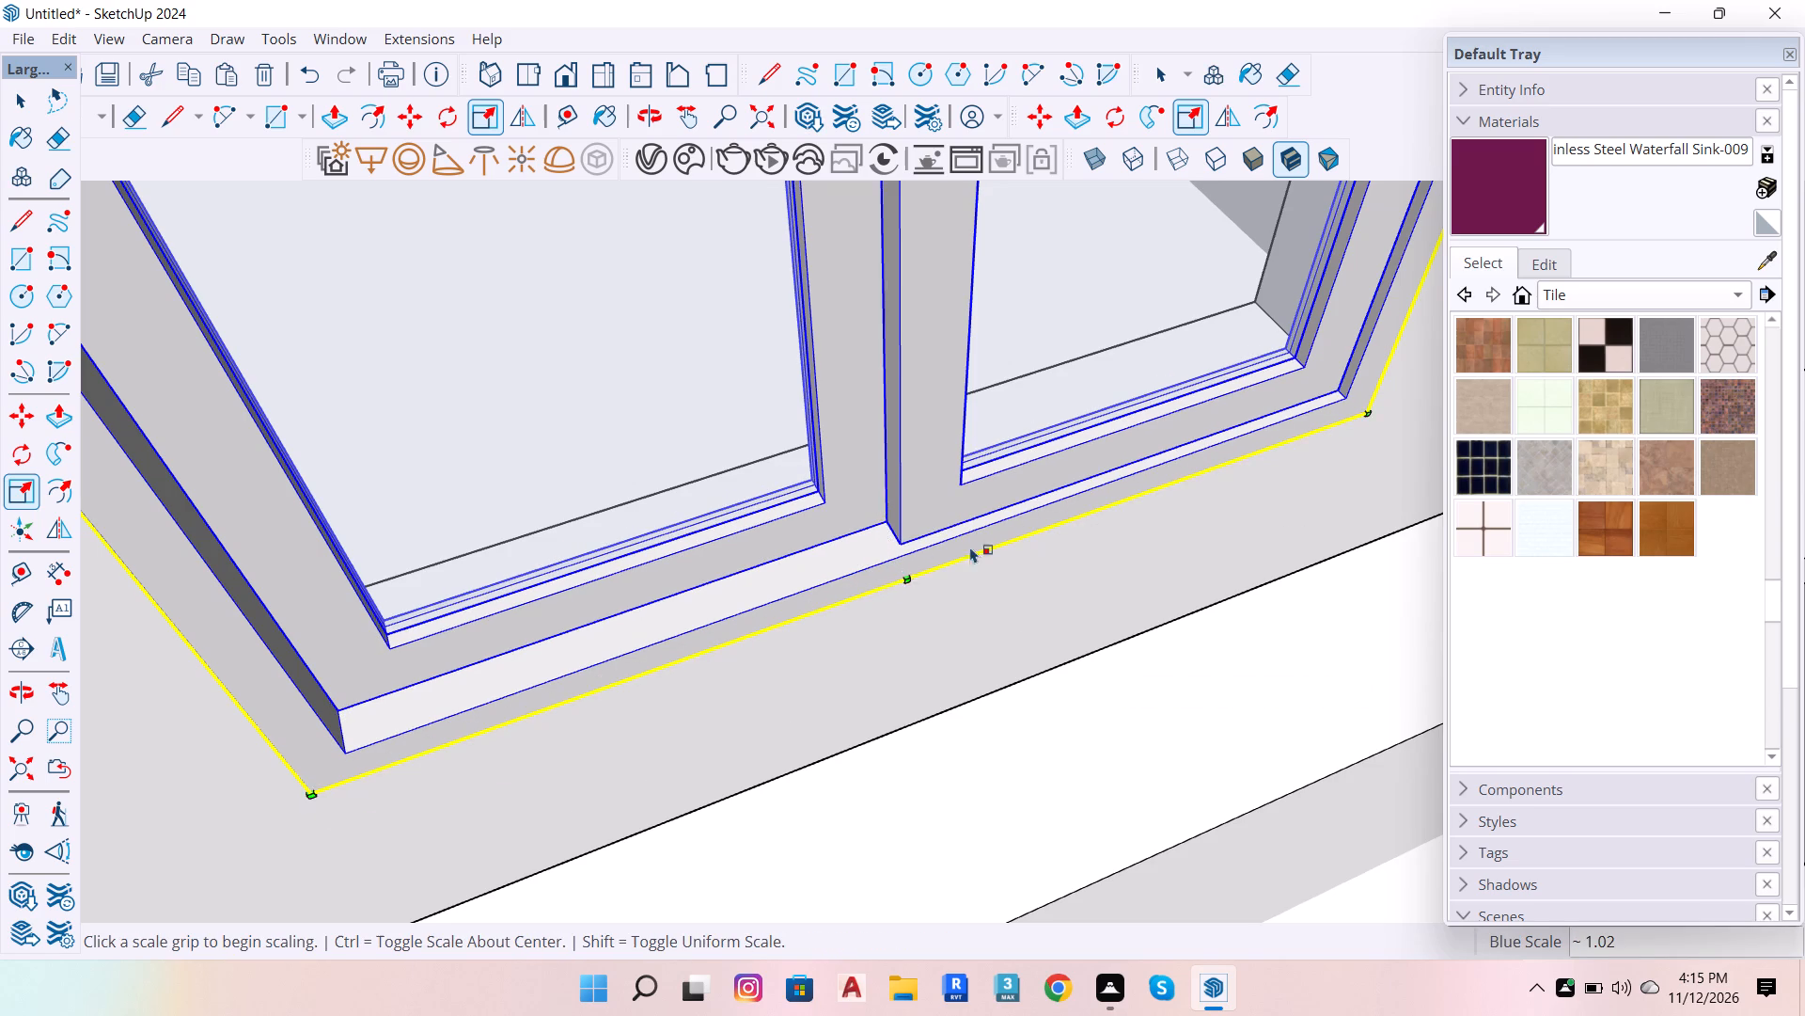
pyautogui.scroll(-7, 983, 540)
pyautogui.scroll(-10, 850, 614)
pyautogui.scroll(5, 1028, 401)
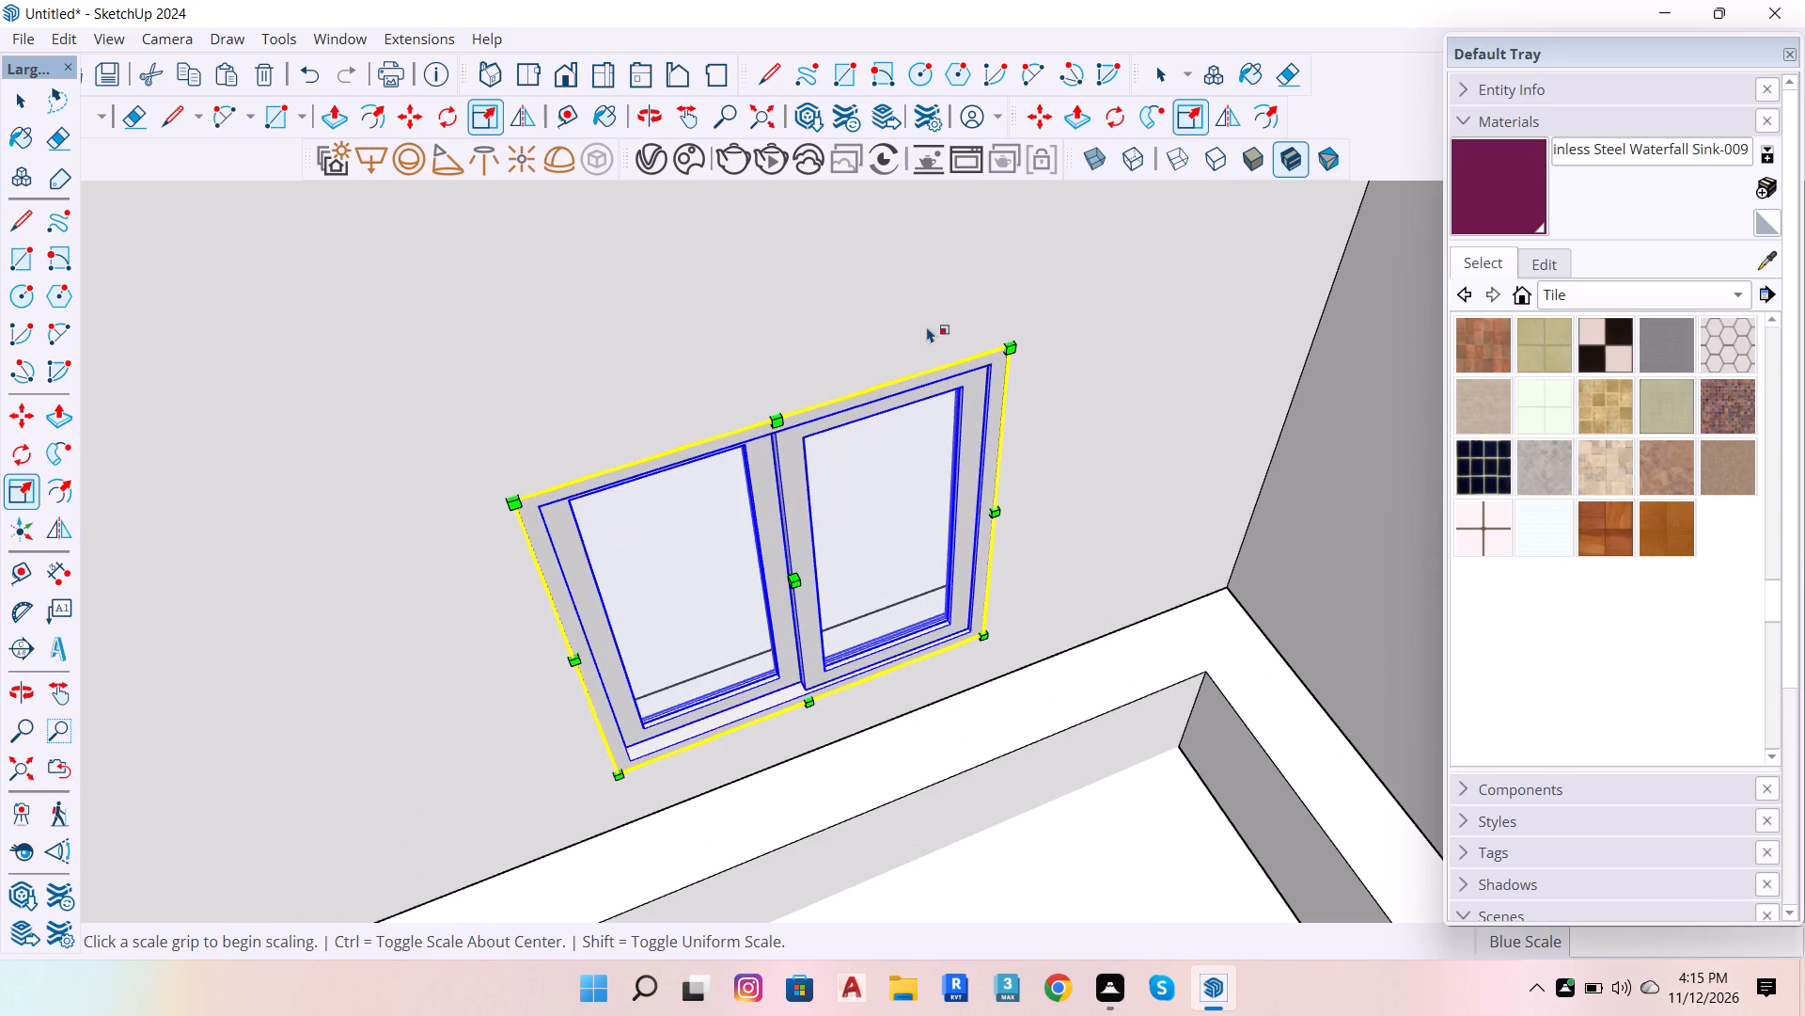
# Open the fitted two-pane window for editing.
pyautogui.click(12, 108)
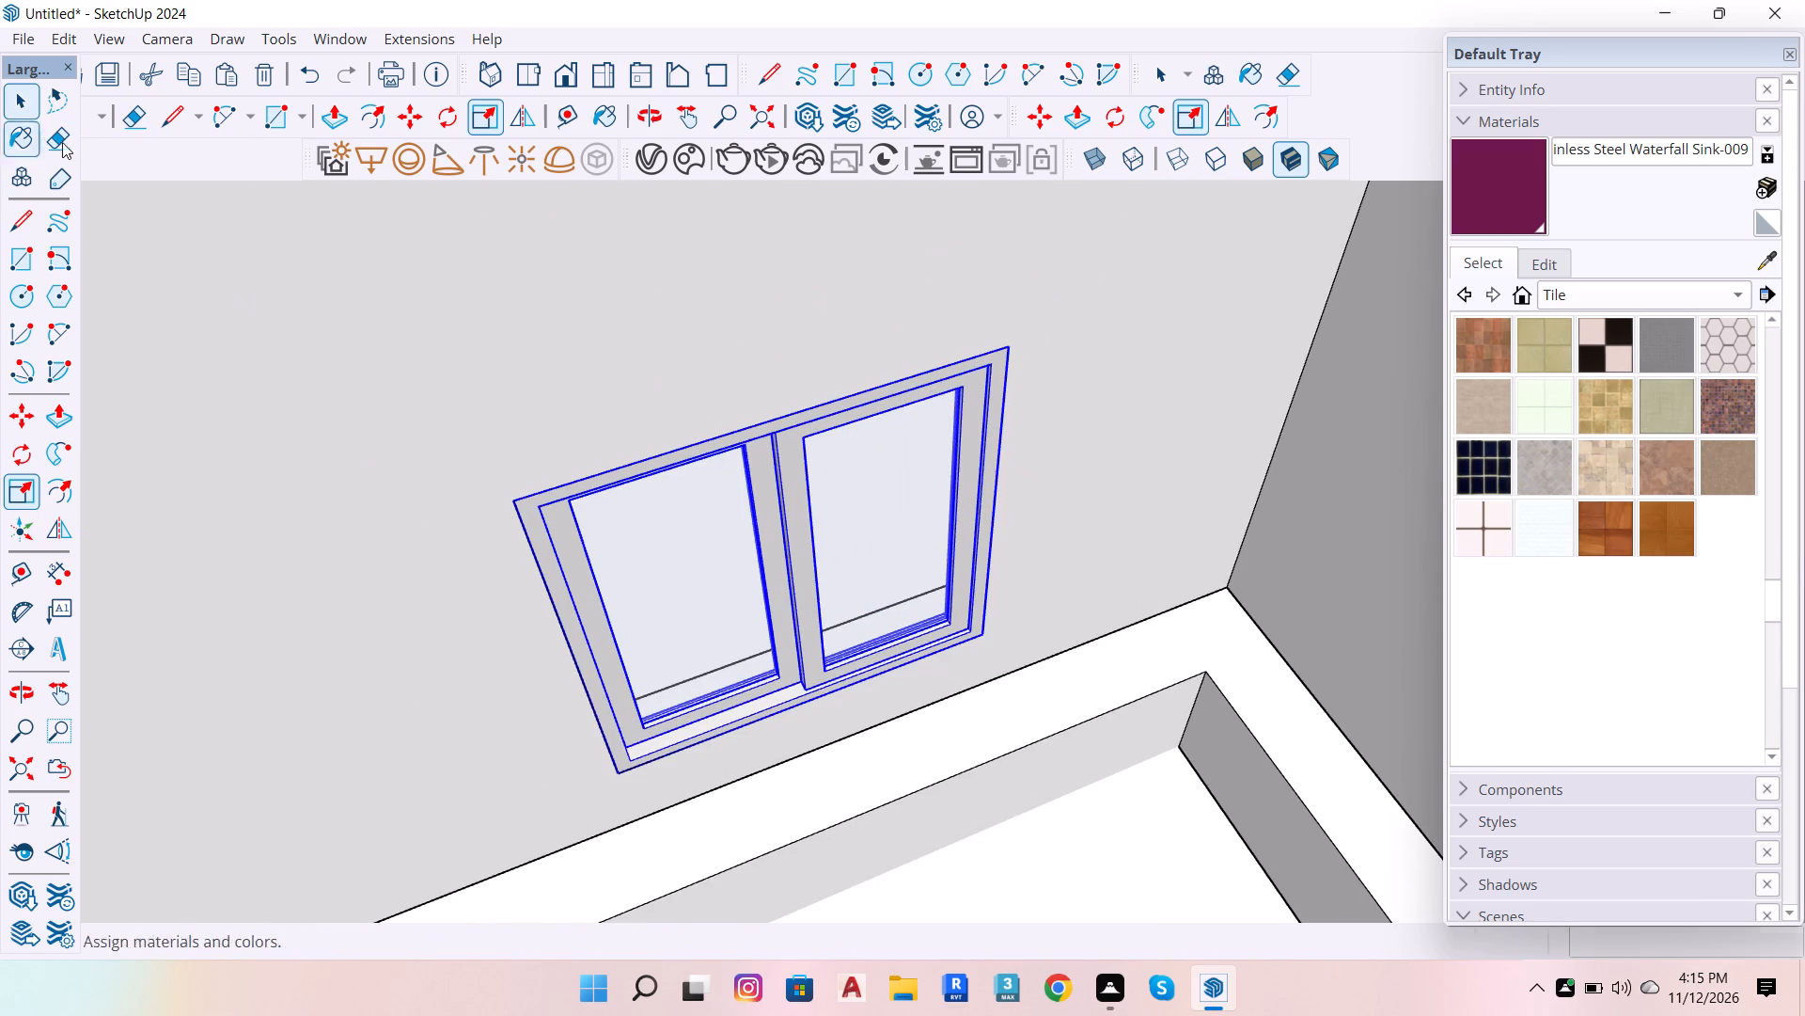
pyautogui.doubleClick(622, 691)
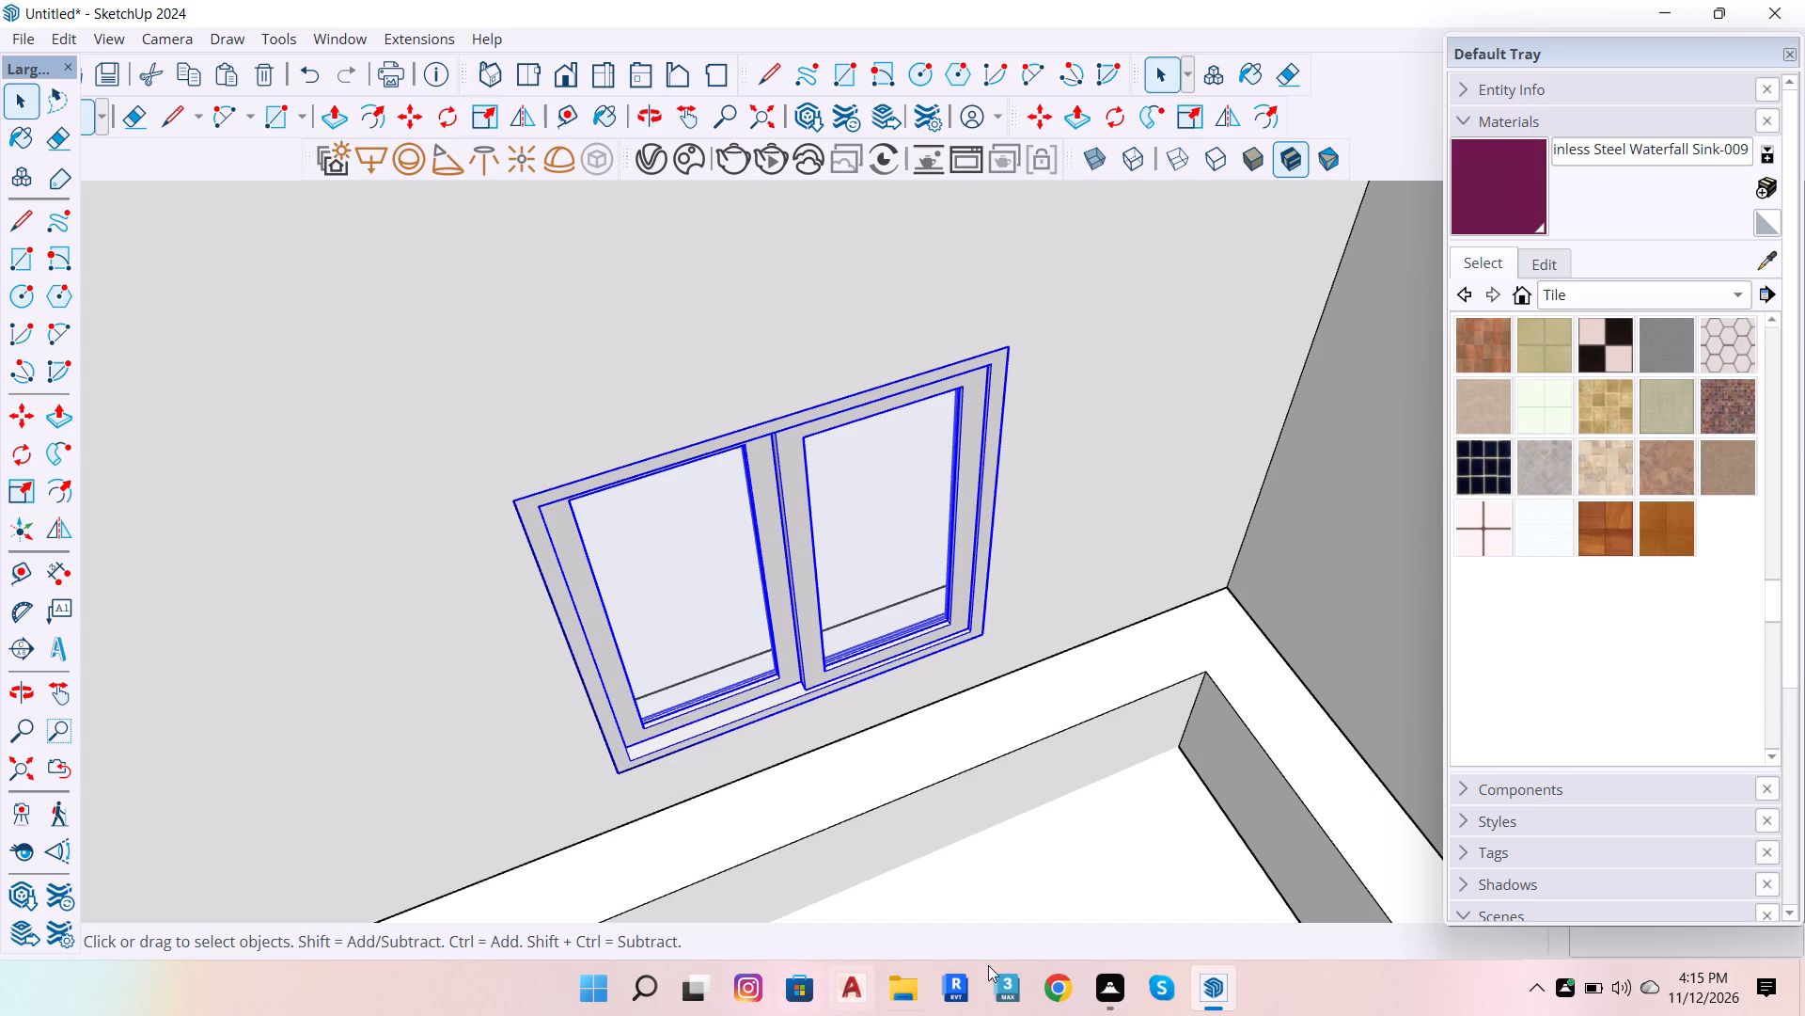